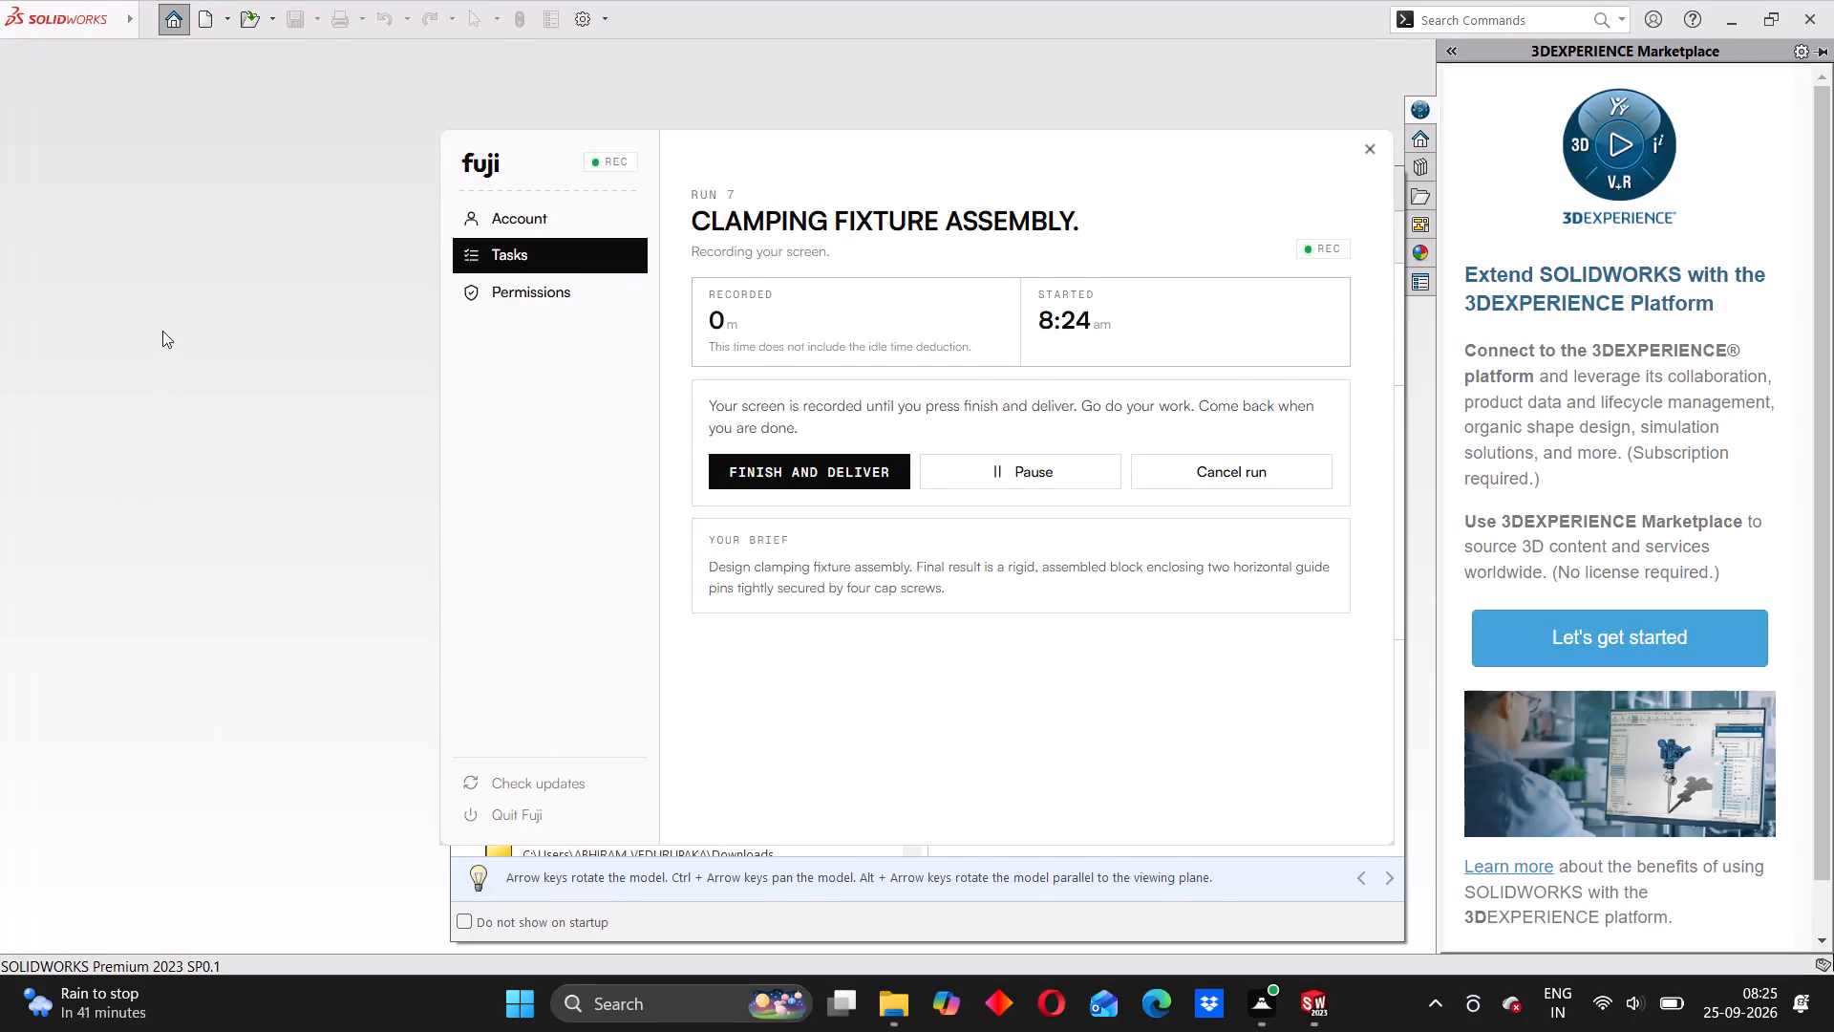
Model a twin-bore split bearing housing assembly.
Create a new part document.
{"action": "left_click", "coordinate": [142, 353]}
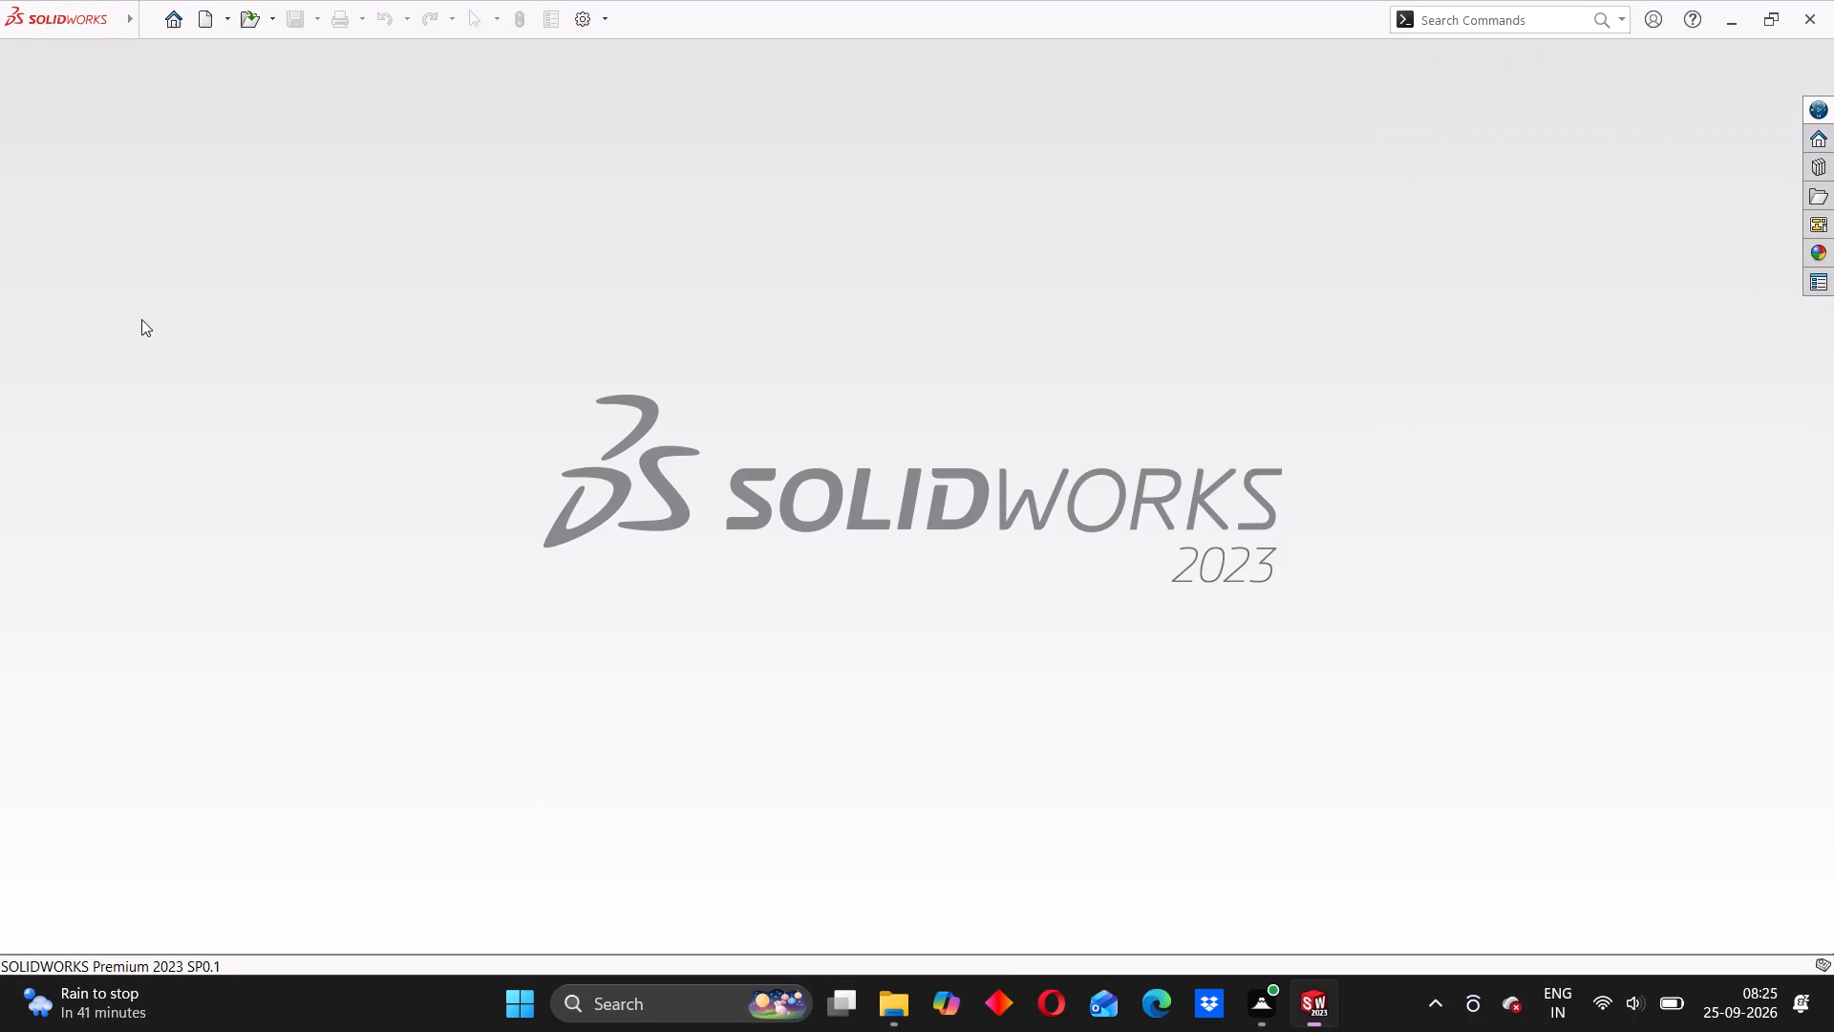
{"action": "left_click", "coordinate": [181, 31]}
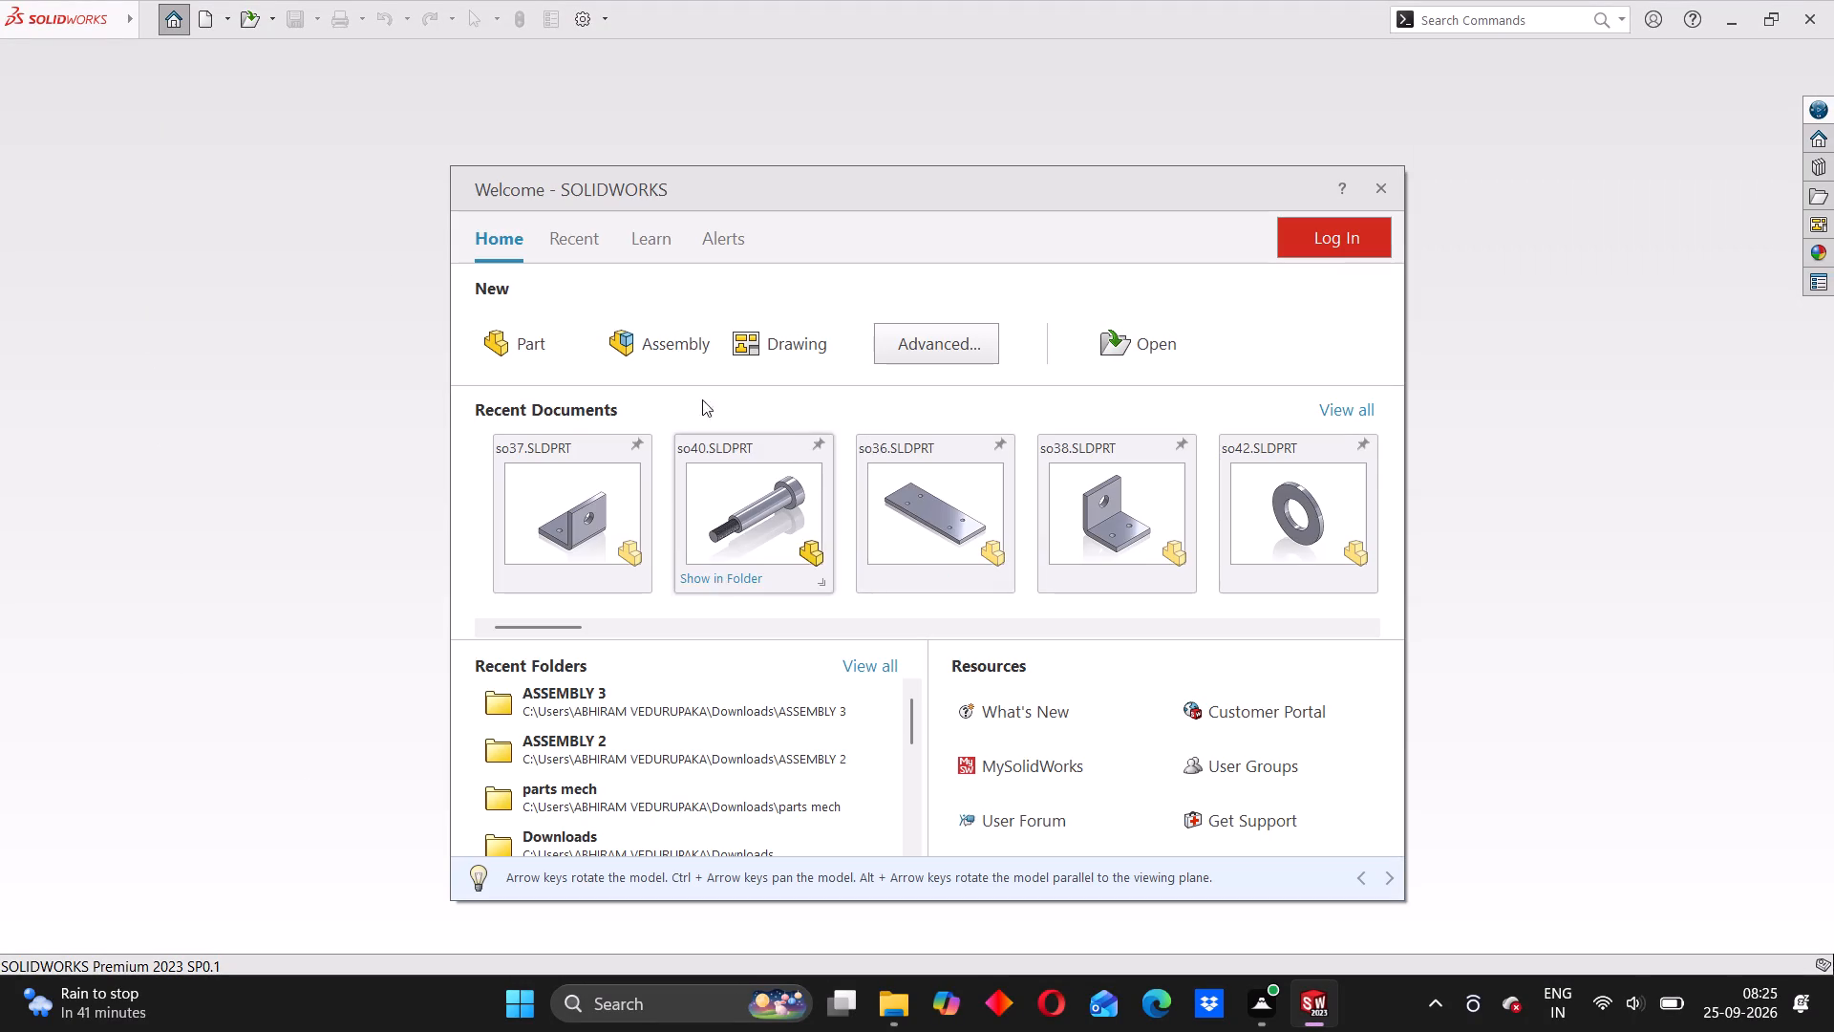
{"action": "left_click", "coordinate": [526, 343]}
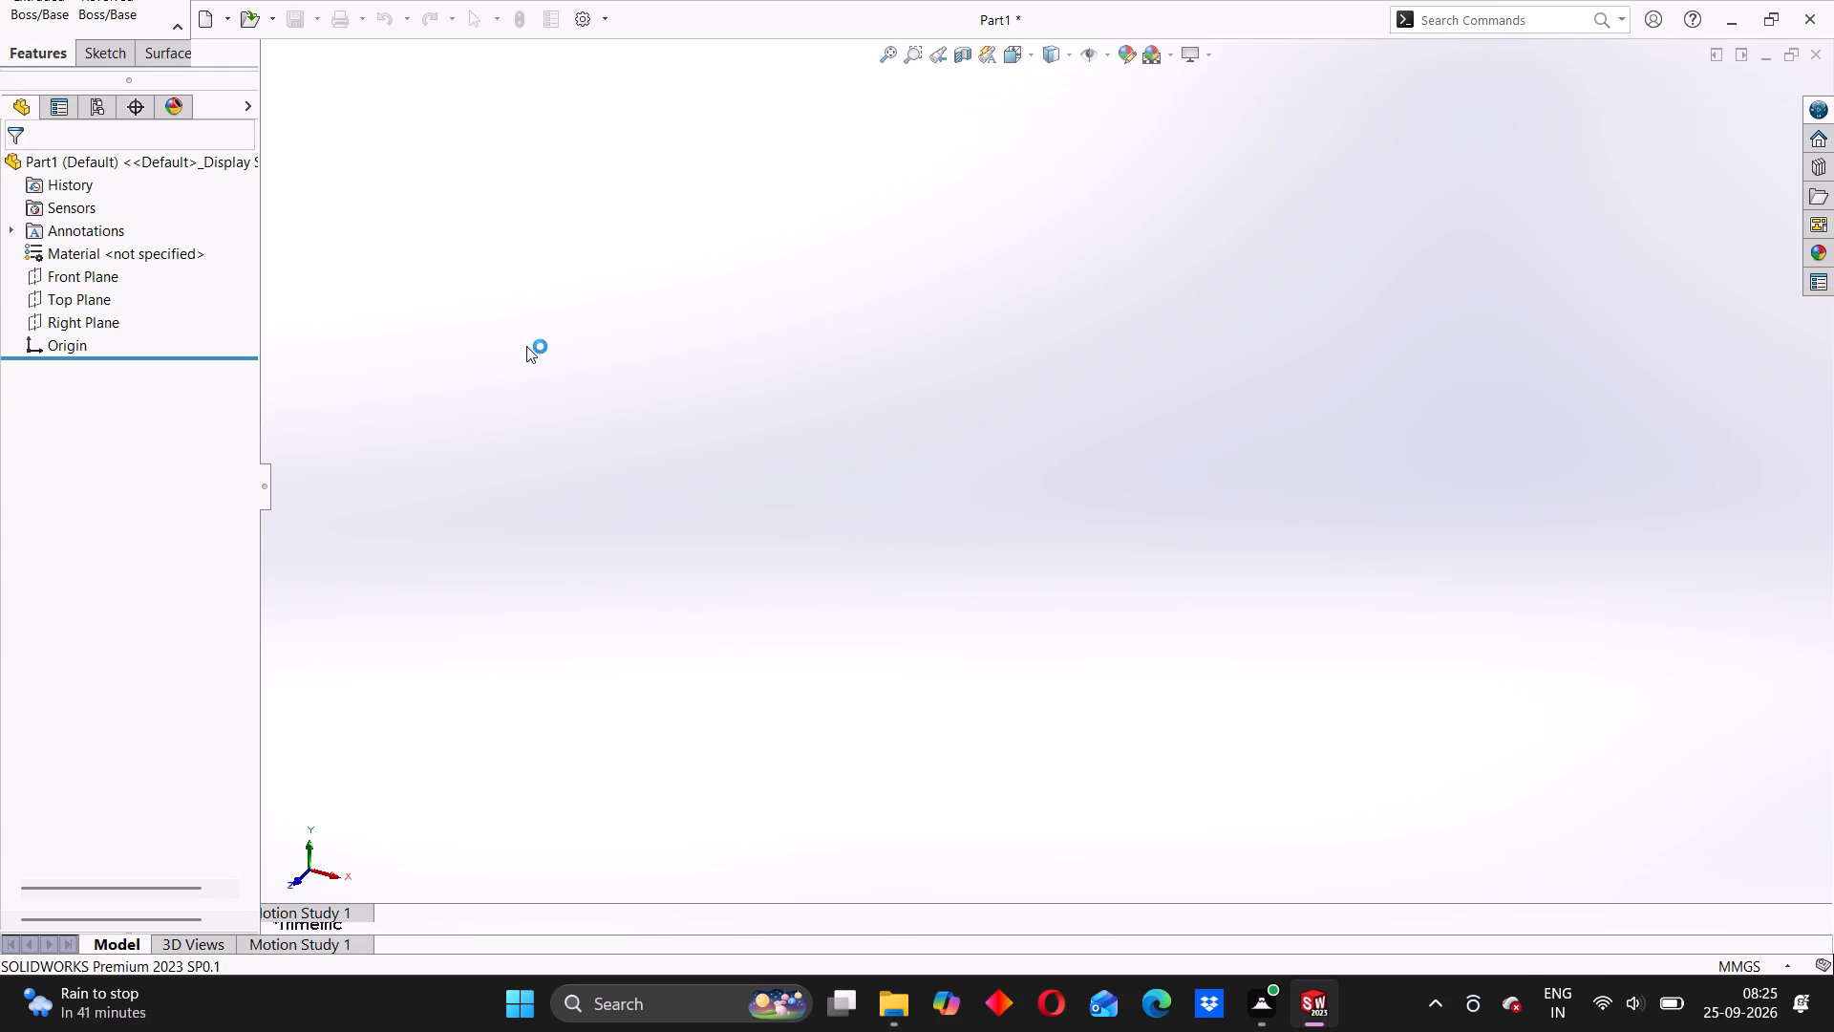
{"action": "scroll", "coordinate": [403, 247], "scroll_direction": "up", "scroll_amount": 3}
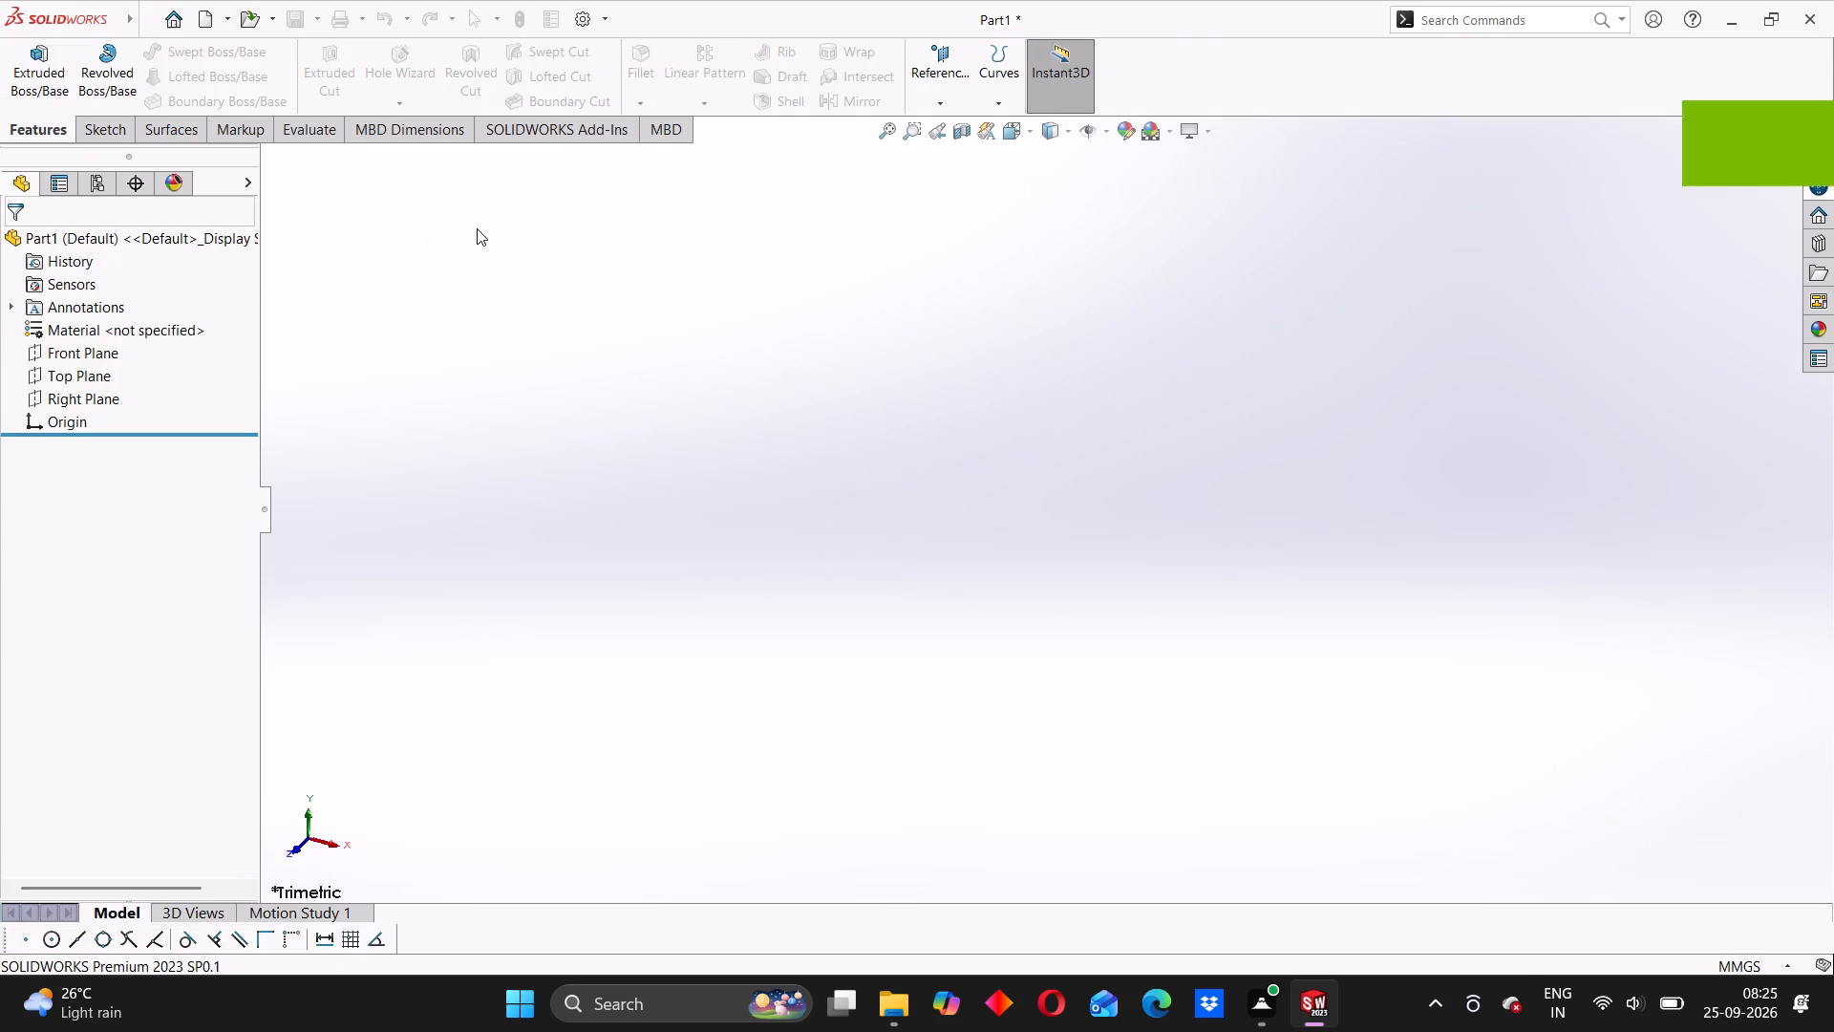
Start a sketch on the Front Plane.
{"action": "left_click", "coordinate": [82, 352]}
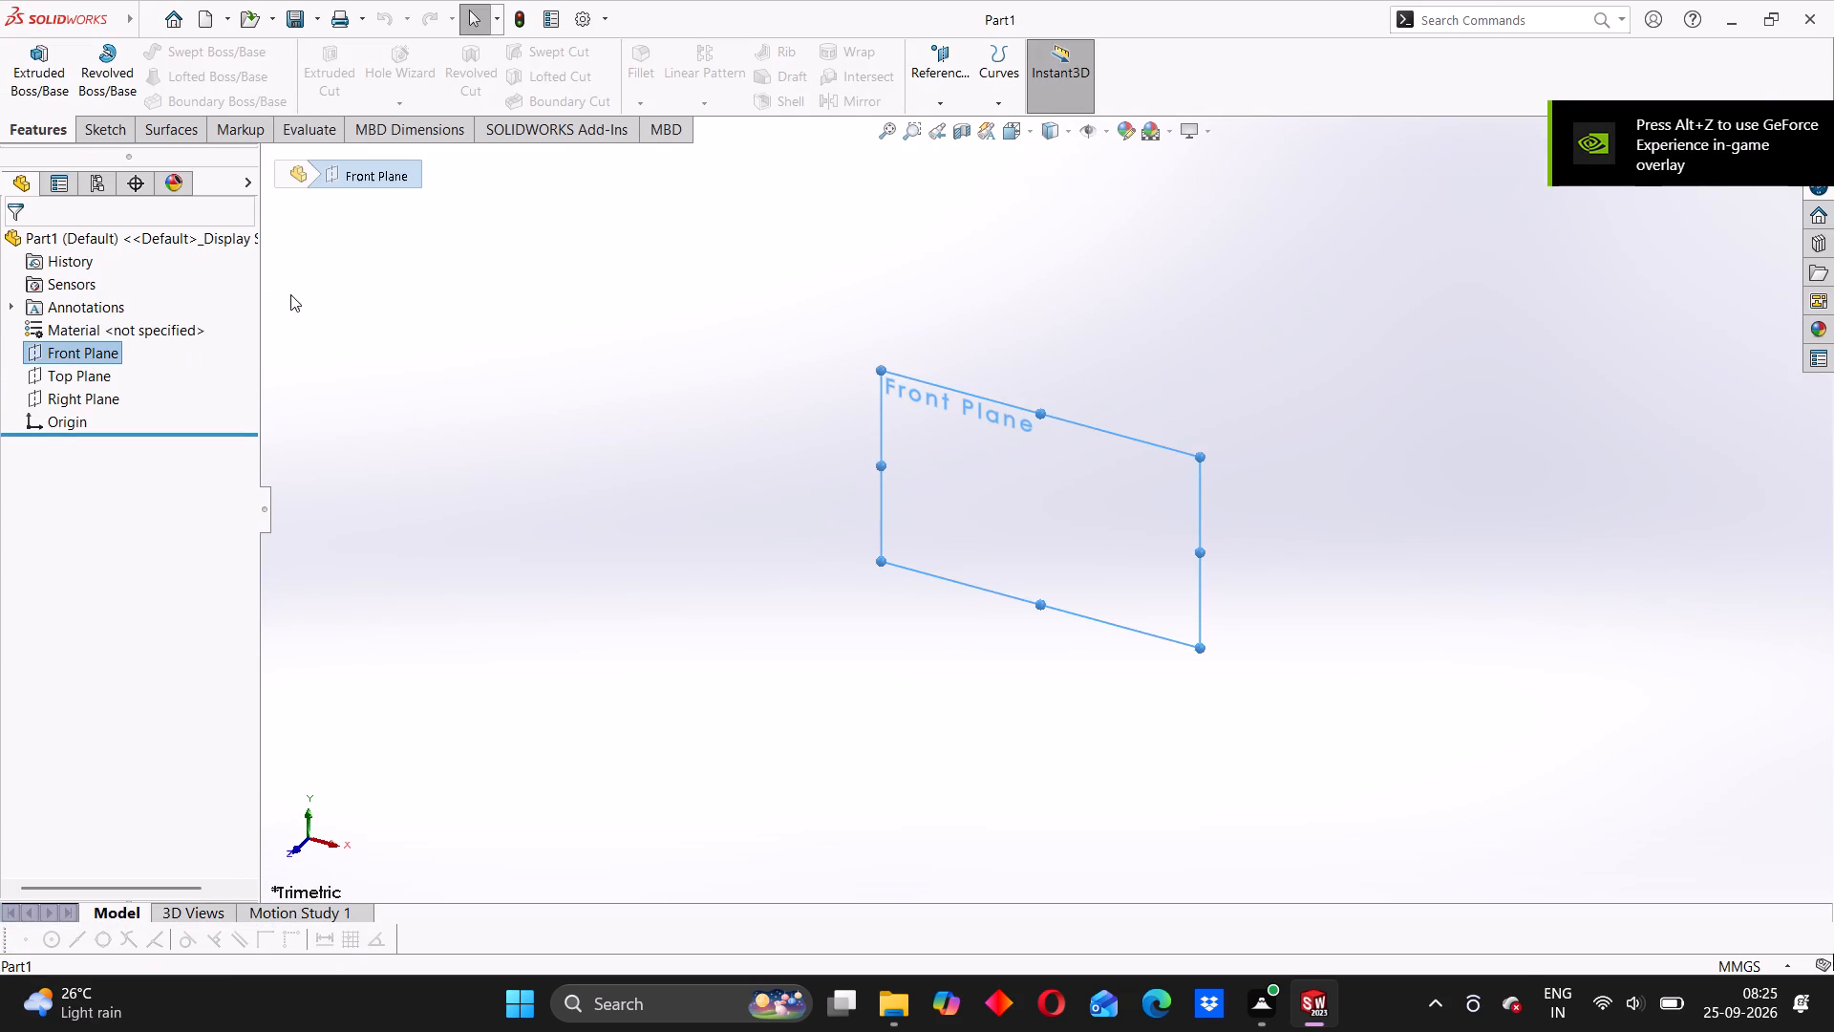
{"action": "left_click", "coordinate": [87, 350]}
{"action": "left_click", "coordinate": [115, 312]}
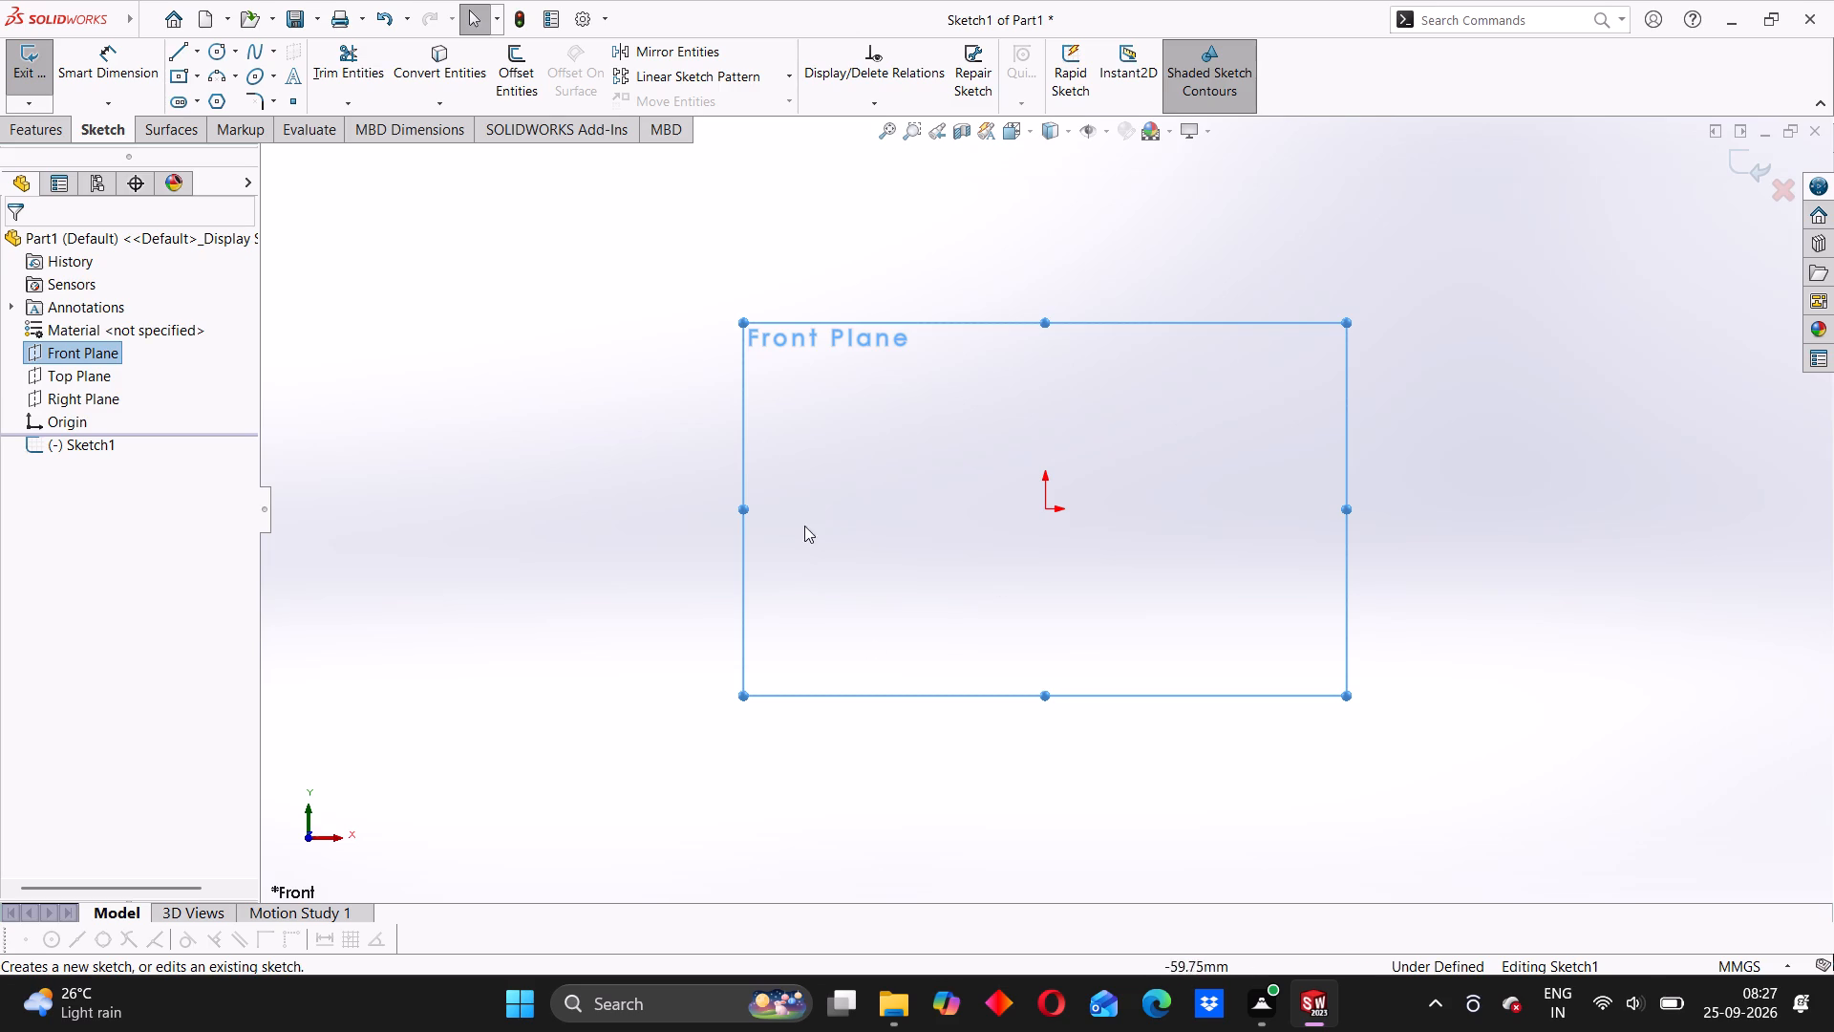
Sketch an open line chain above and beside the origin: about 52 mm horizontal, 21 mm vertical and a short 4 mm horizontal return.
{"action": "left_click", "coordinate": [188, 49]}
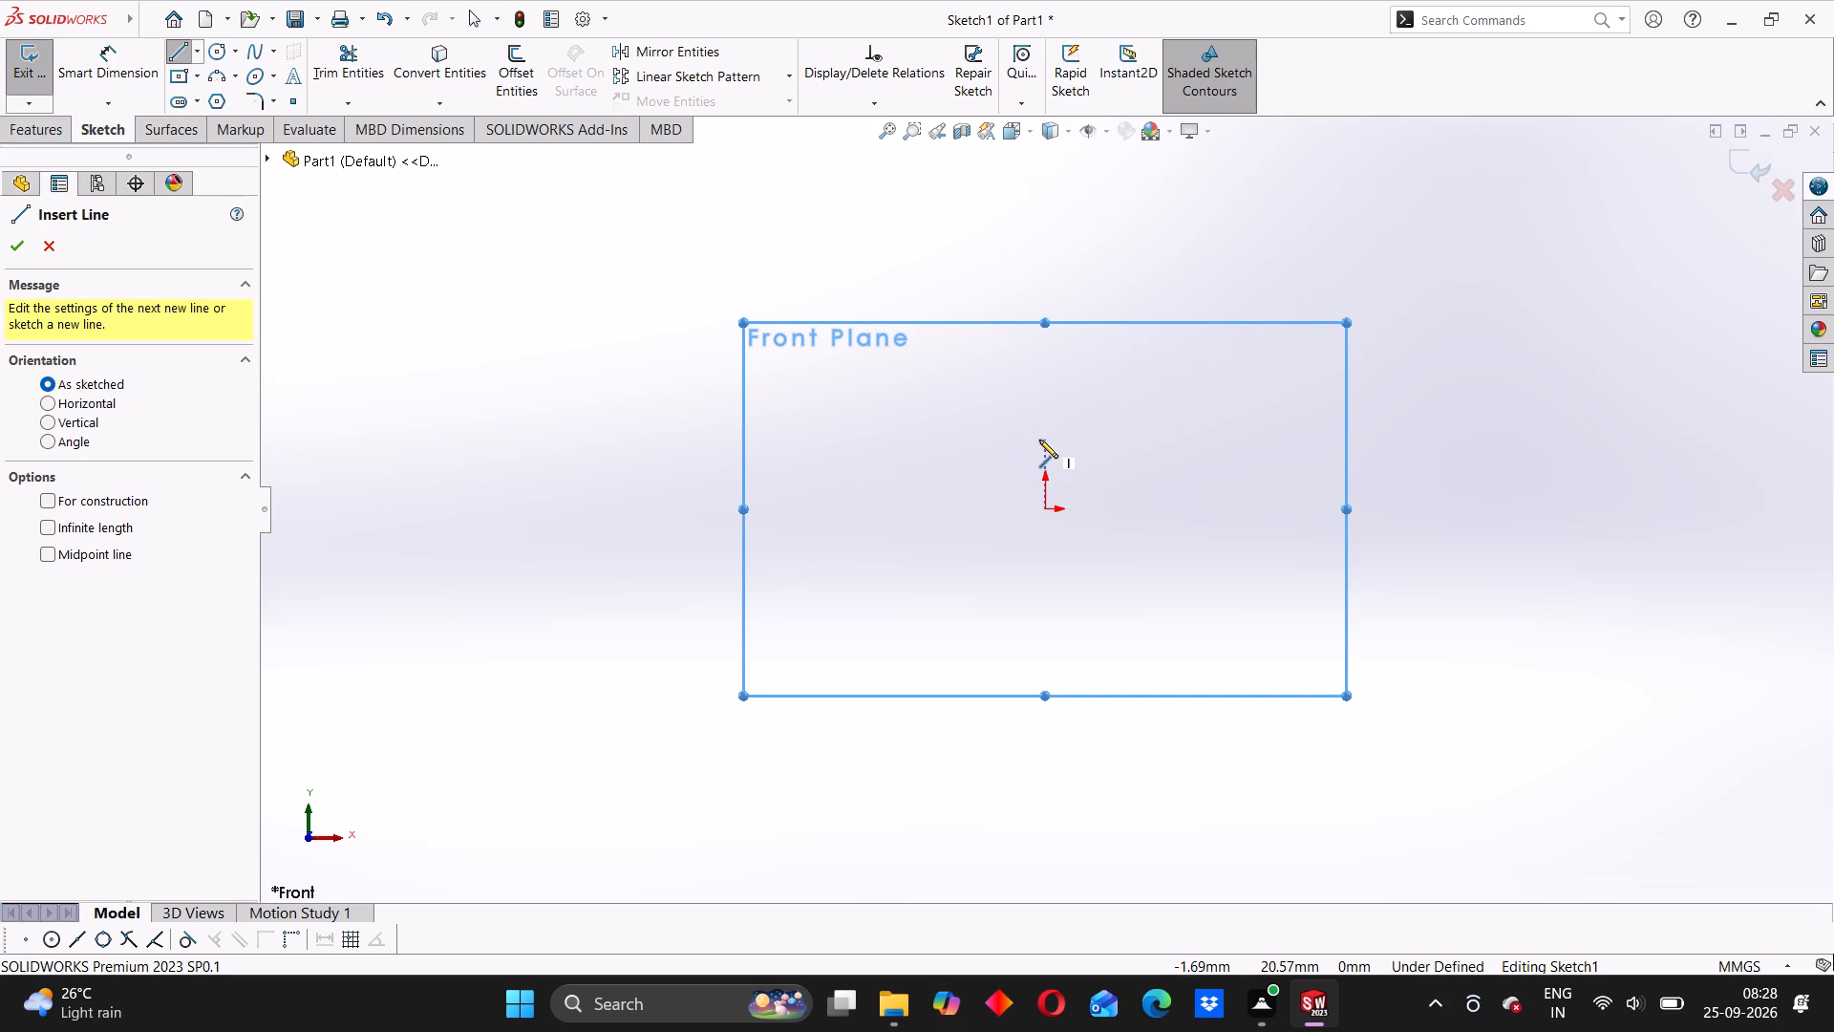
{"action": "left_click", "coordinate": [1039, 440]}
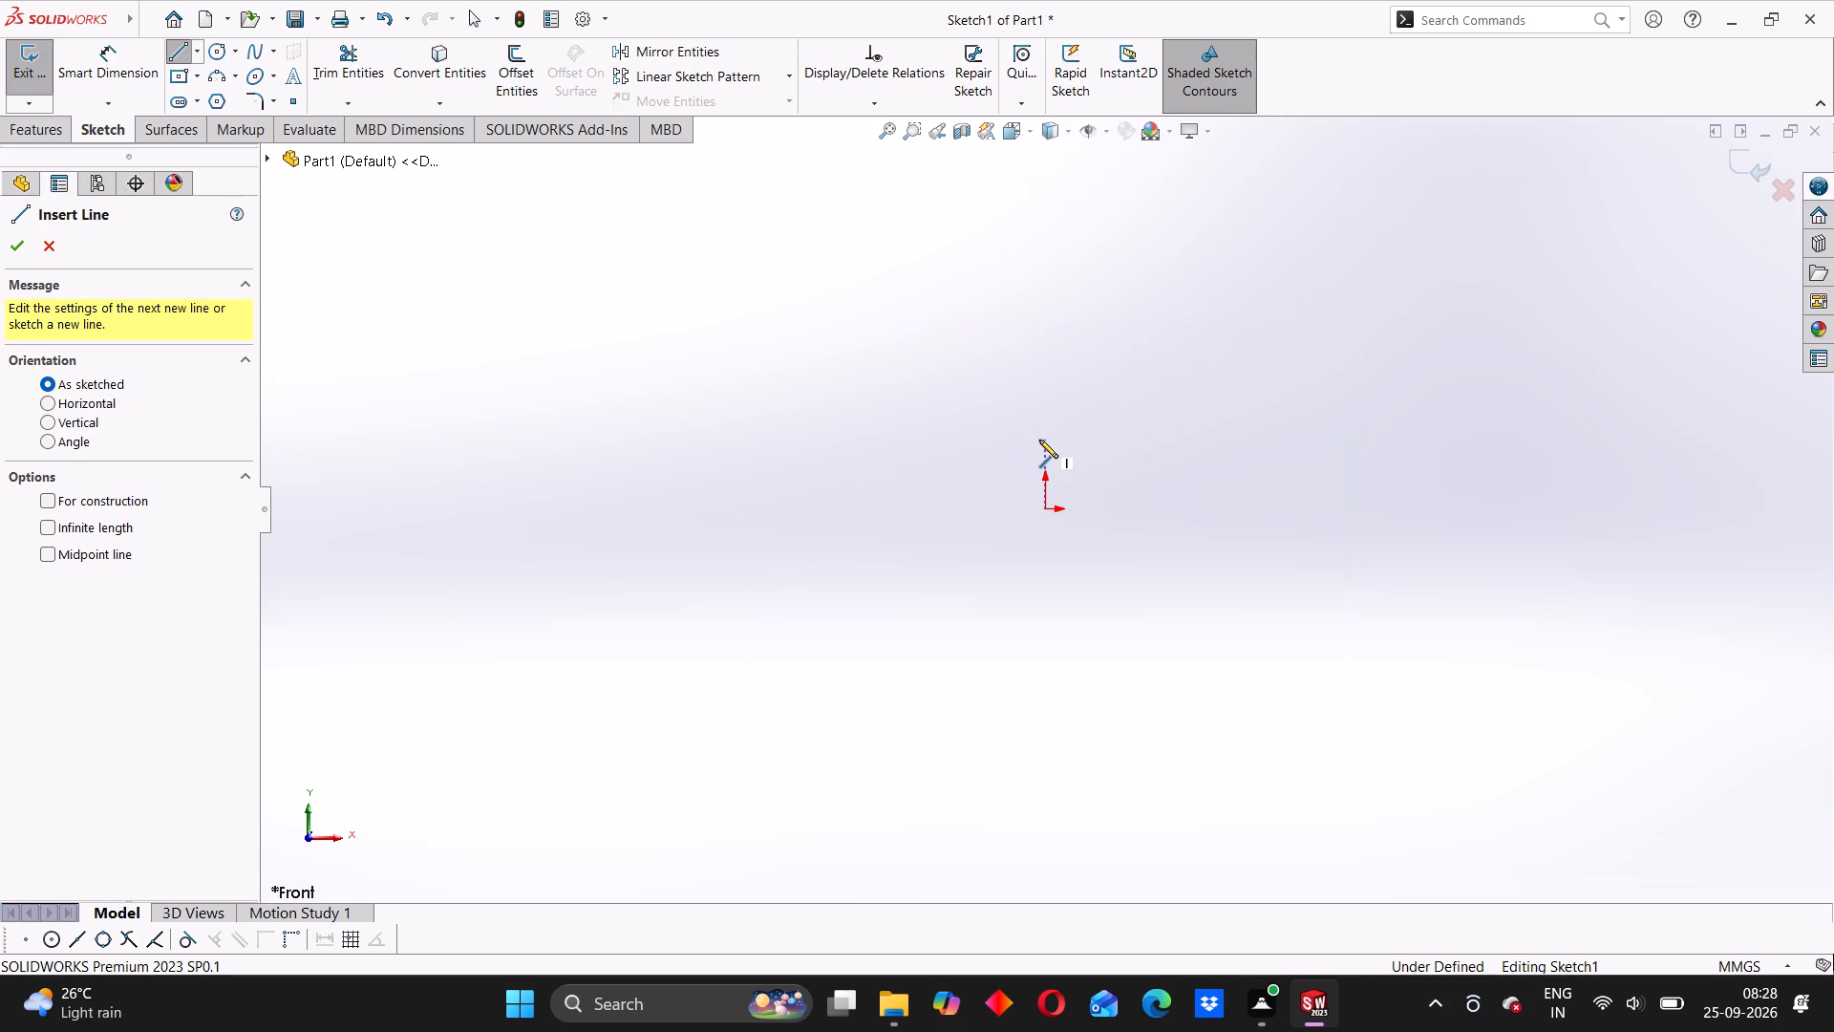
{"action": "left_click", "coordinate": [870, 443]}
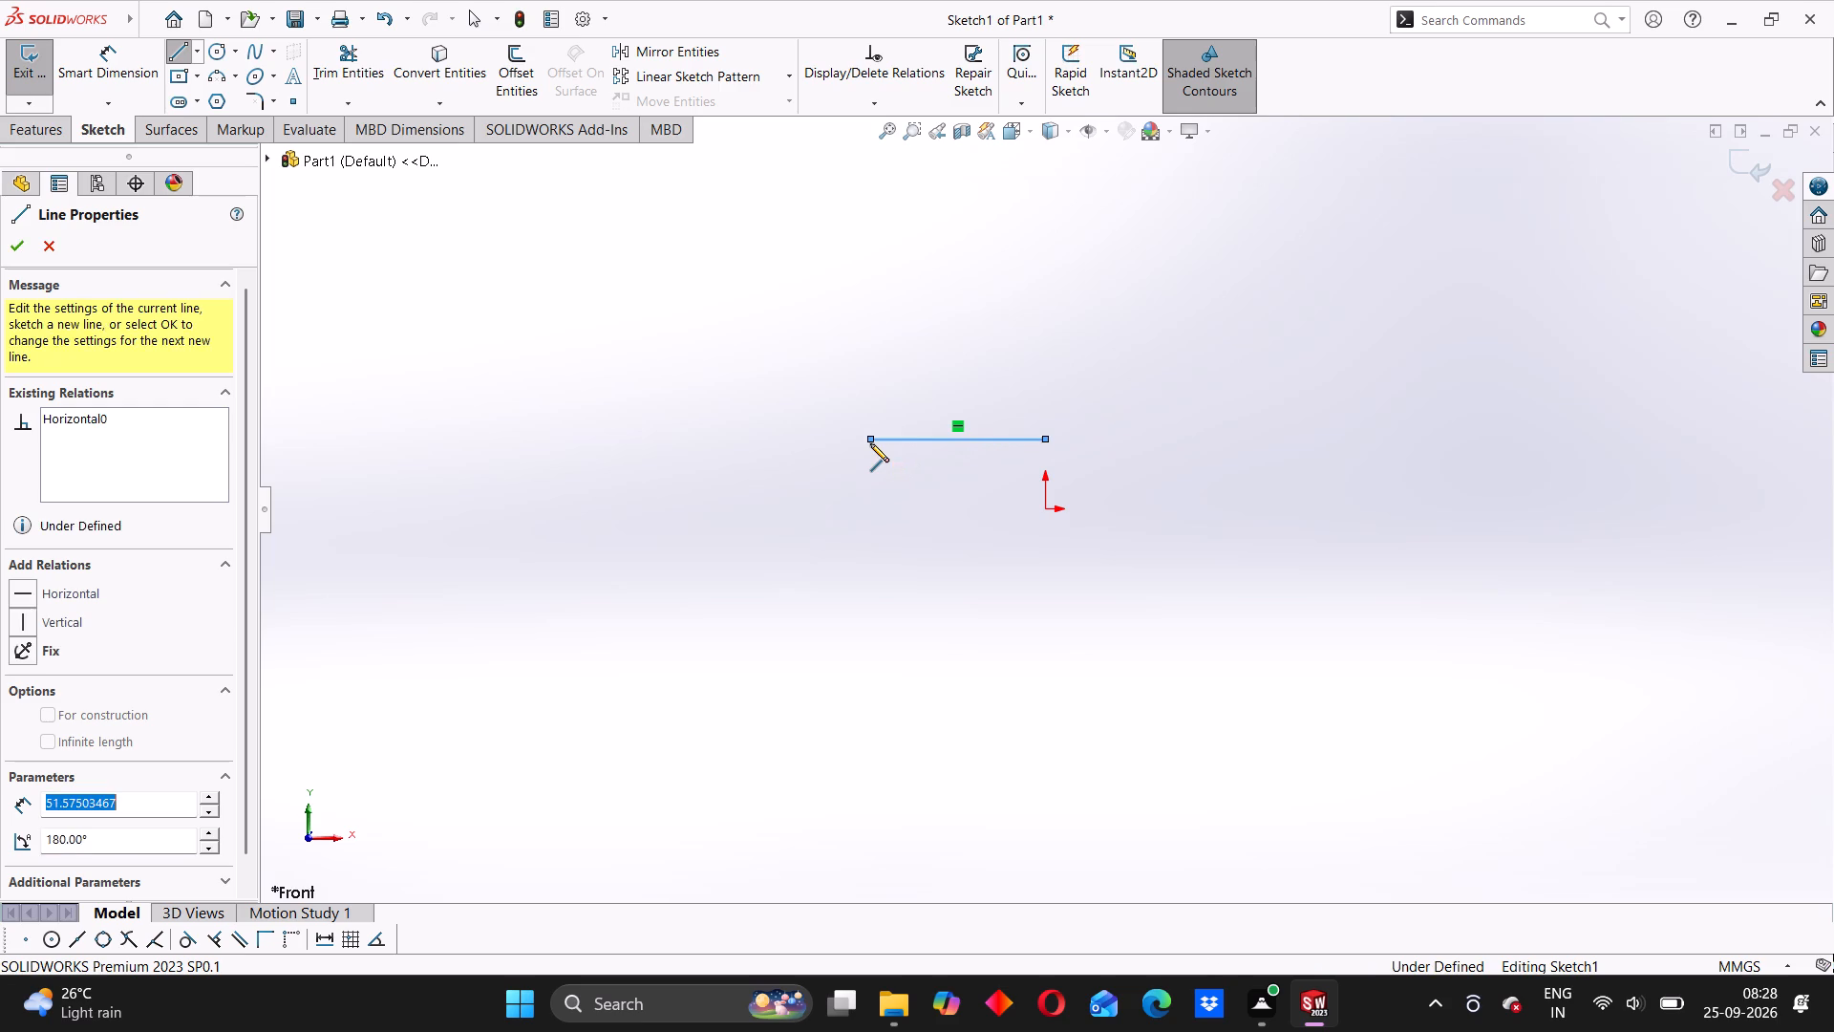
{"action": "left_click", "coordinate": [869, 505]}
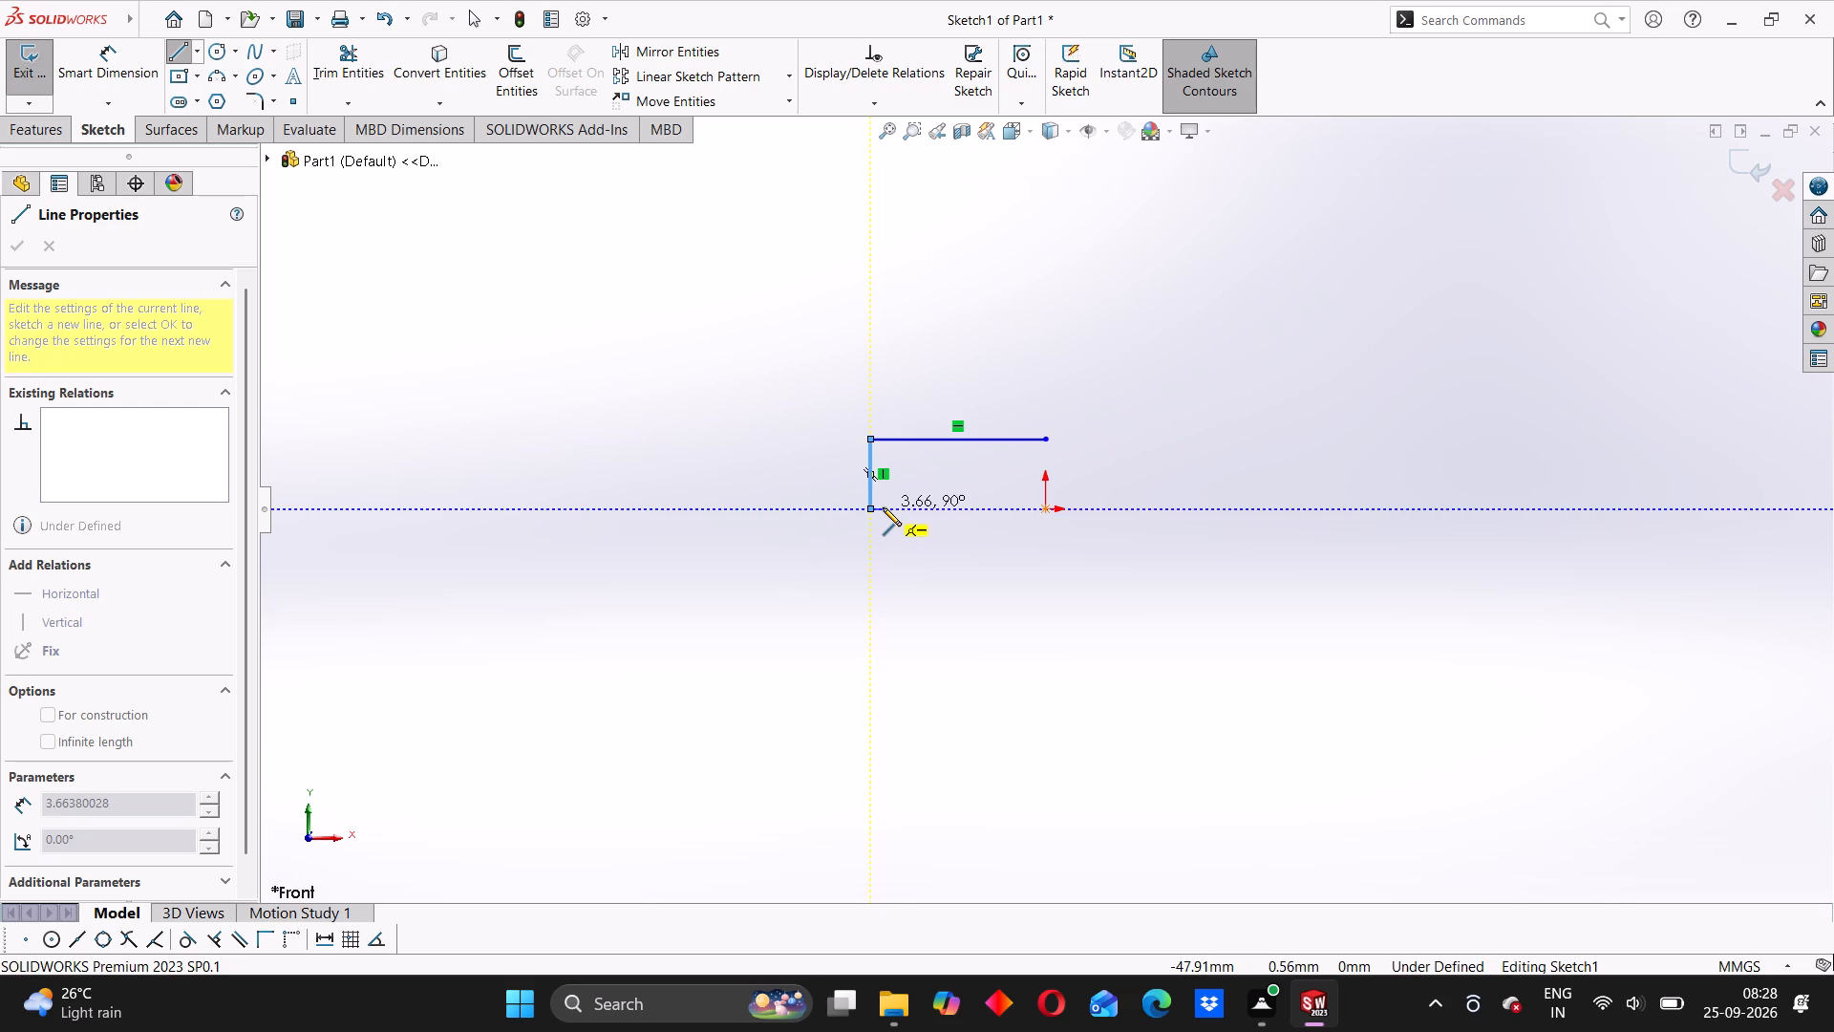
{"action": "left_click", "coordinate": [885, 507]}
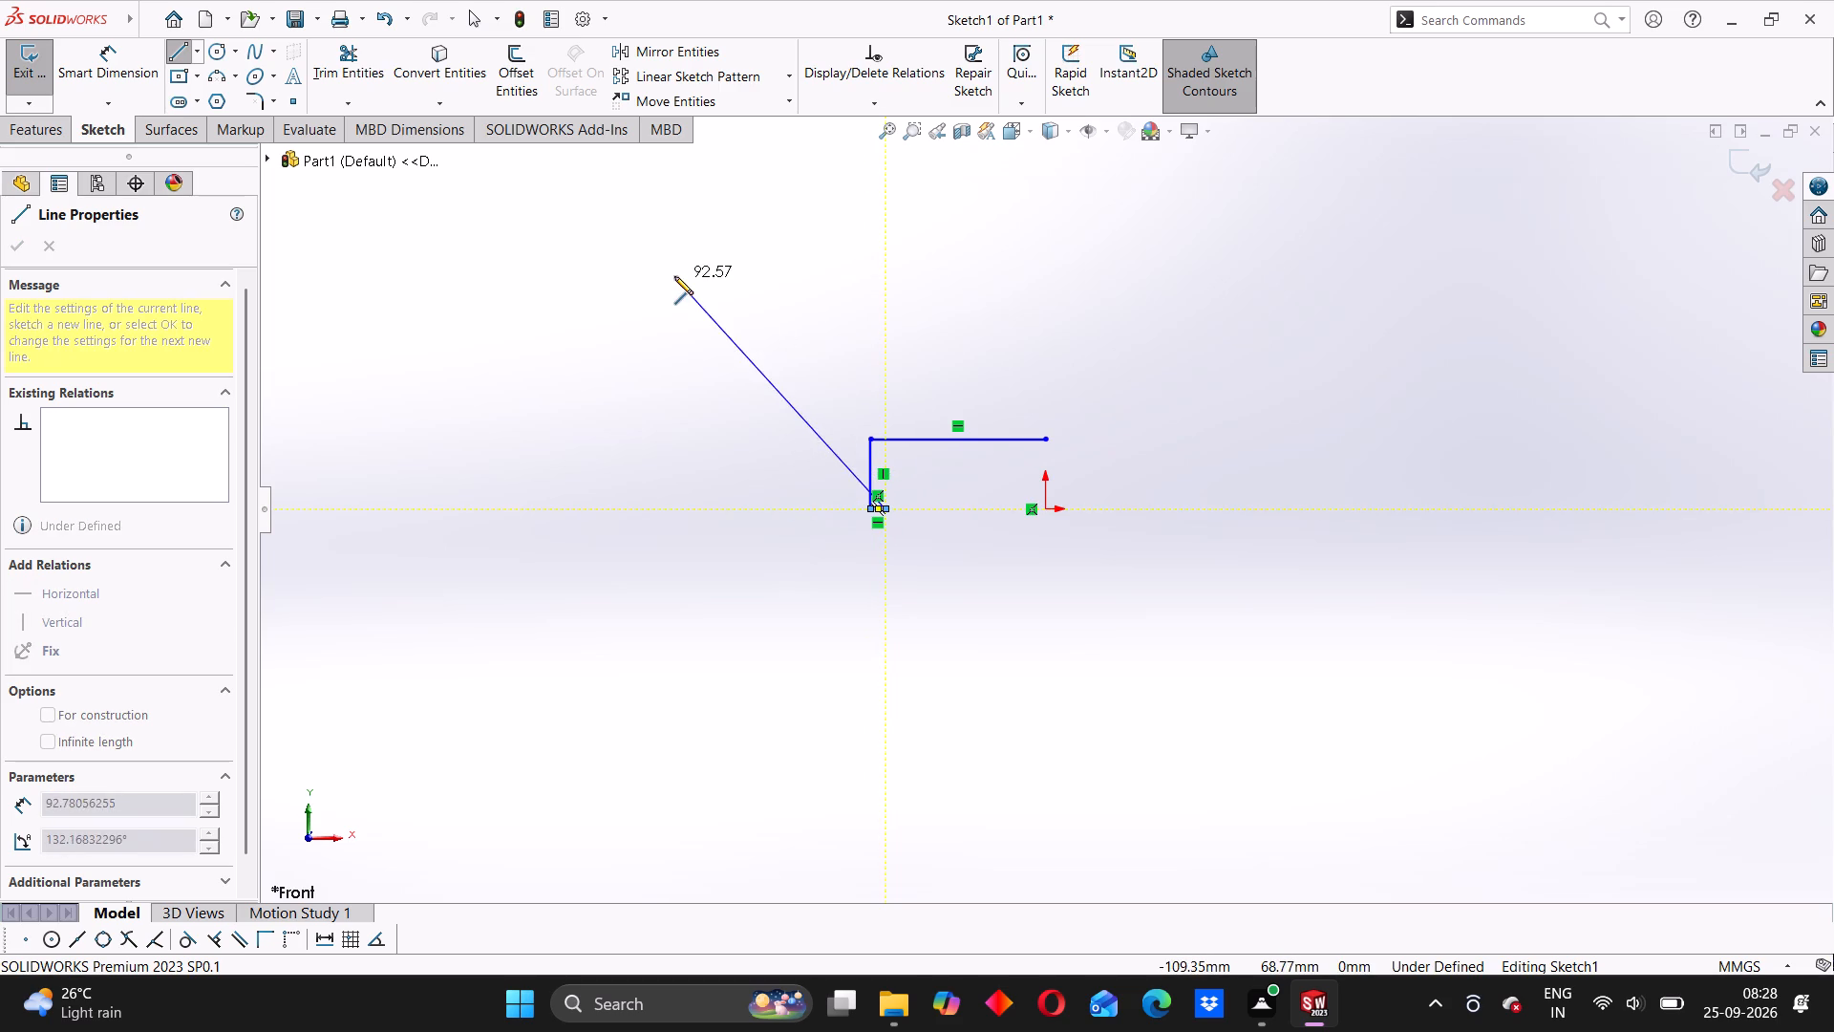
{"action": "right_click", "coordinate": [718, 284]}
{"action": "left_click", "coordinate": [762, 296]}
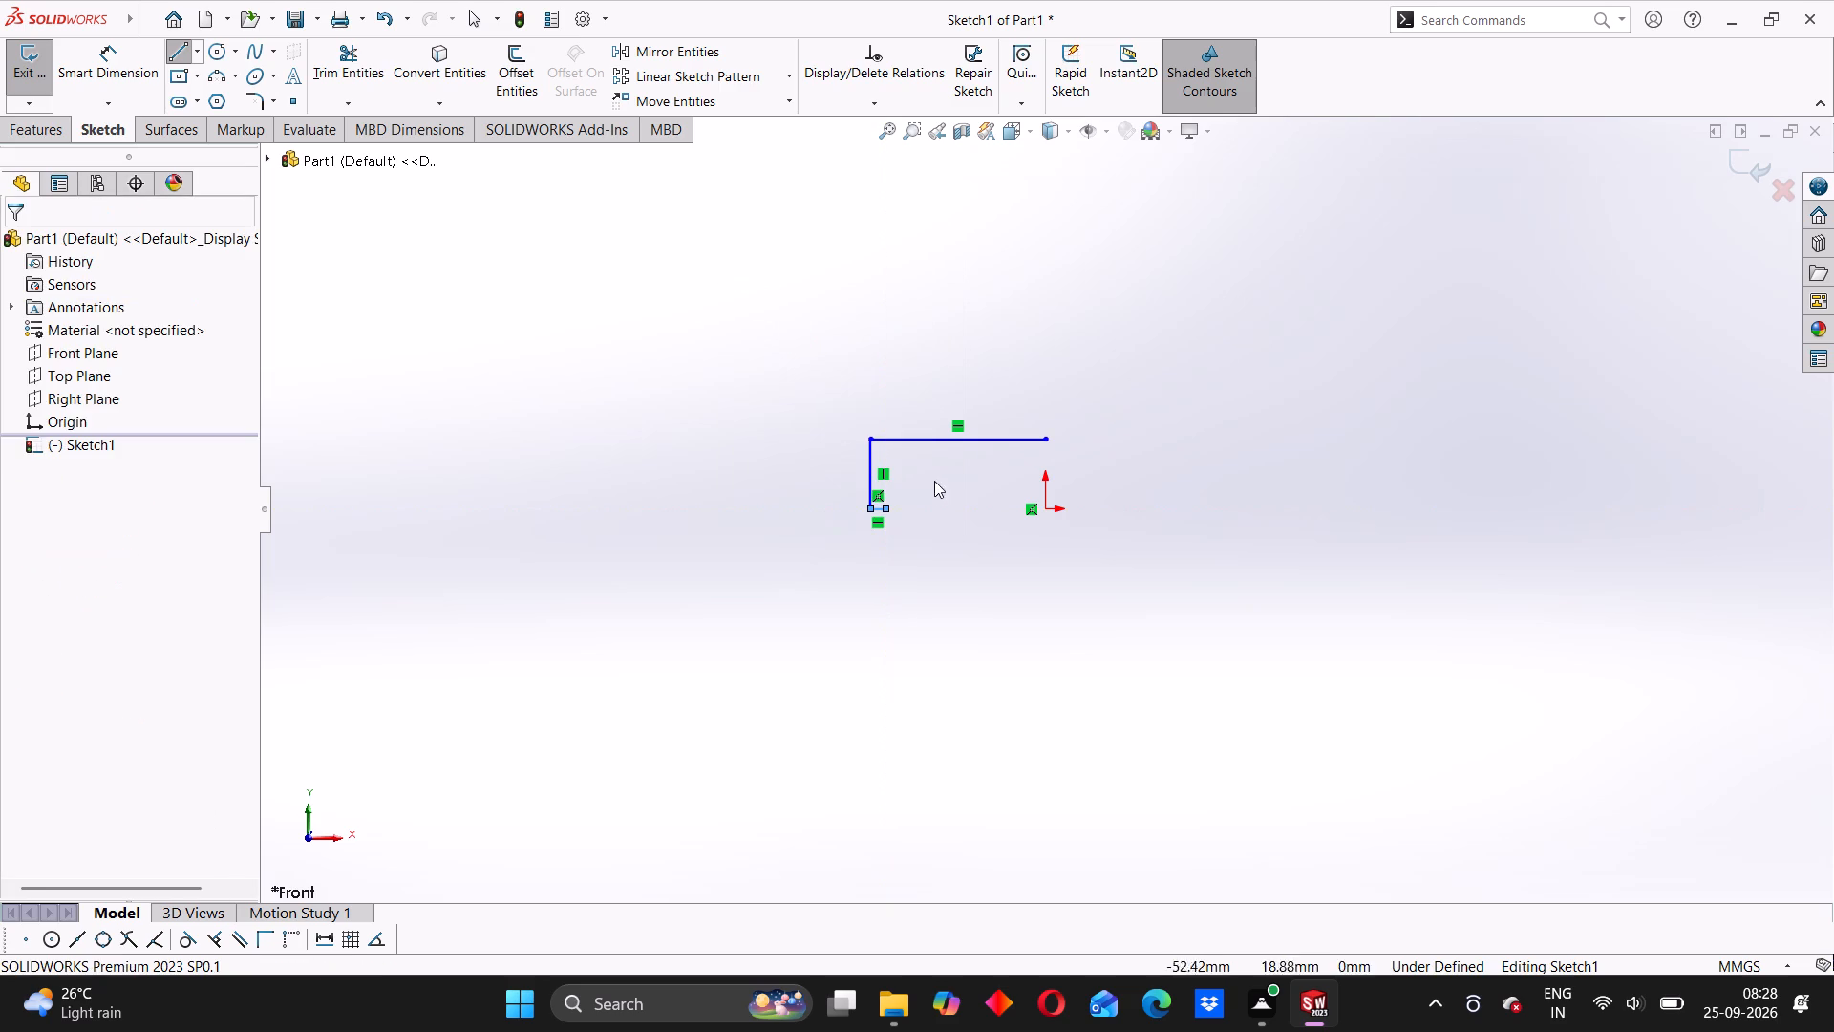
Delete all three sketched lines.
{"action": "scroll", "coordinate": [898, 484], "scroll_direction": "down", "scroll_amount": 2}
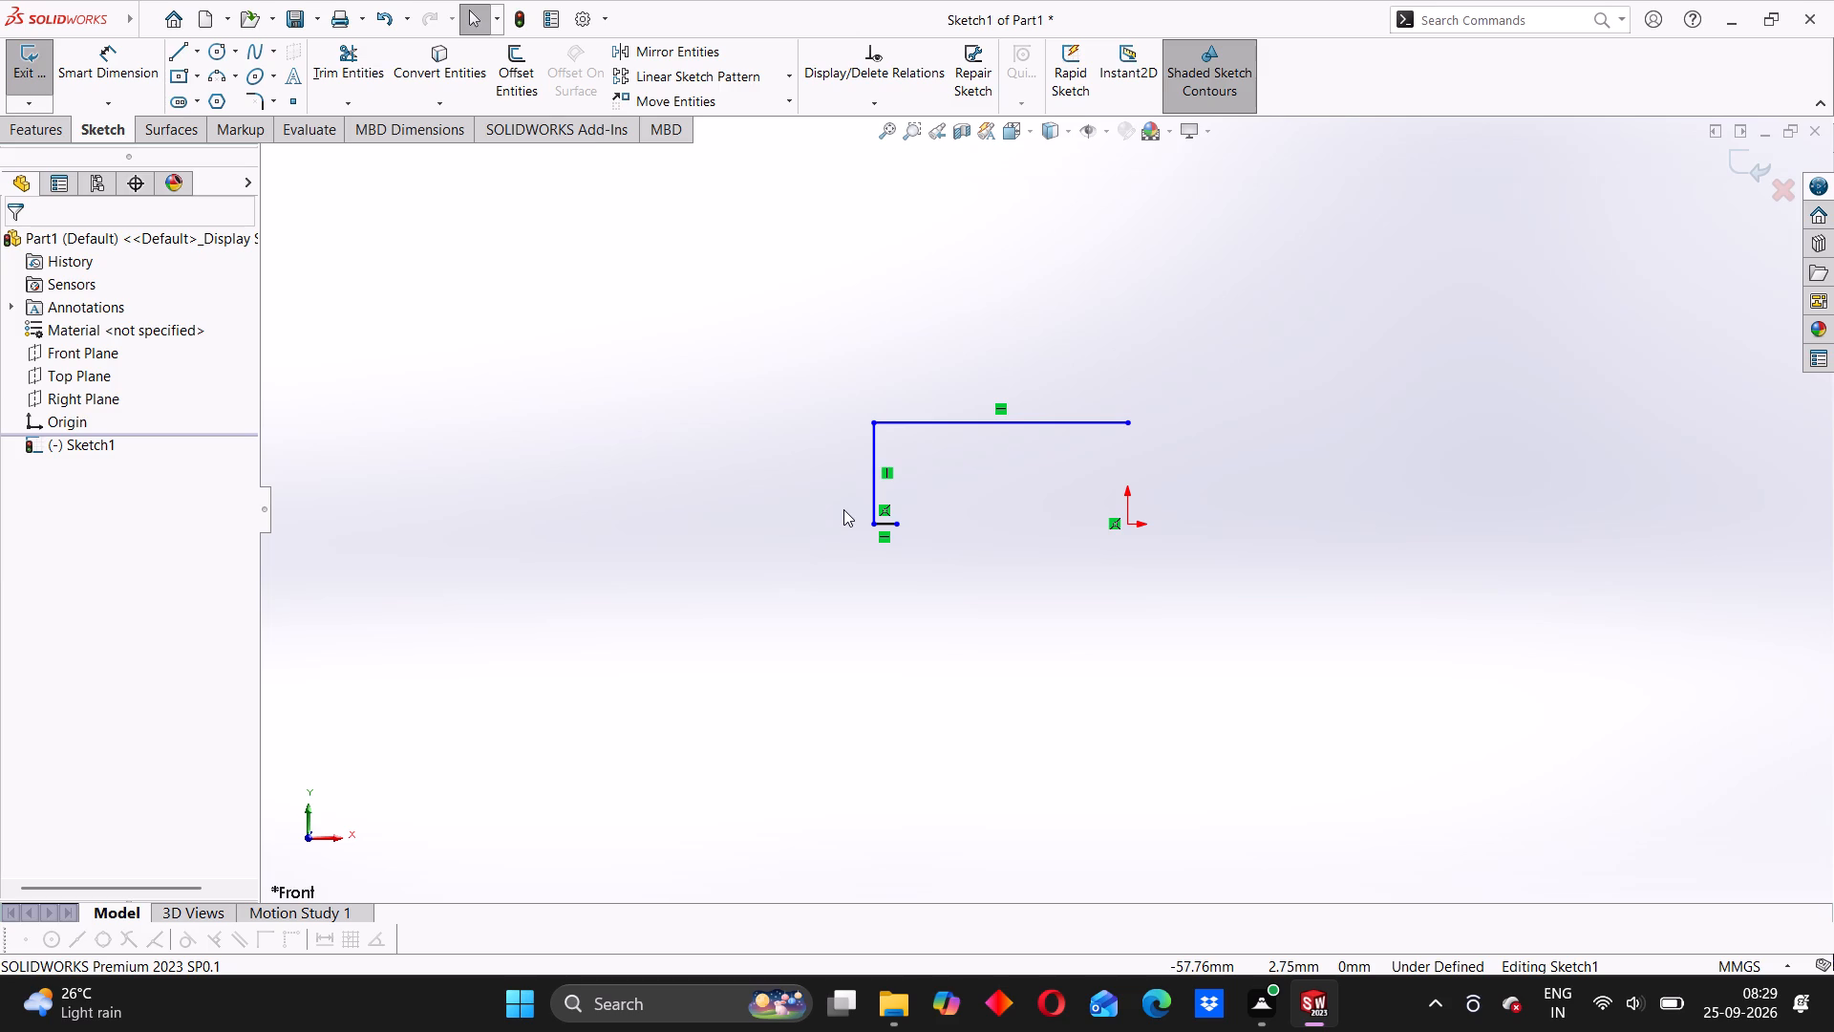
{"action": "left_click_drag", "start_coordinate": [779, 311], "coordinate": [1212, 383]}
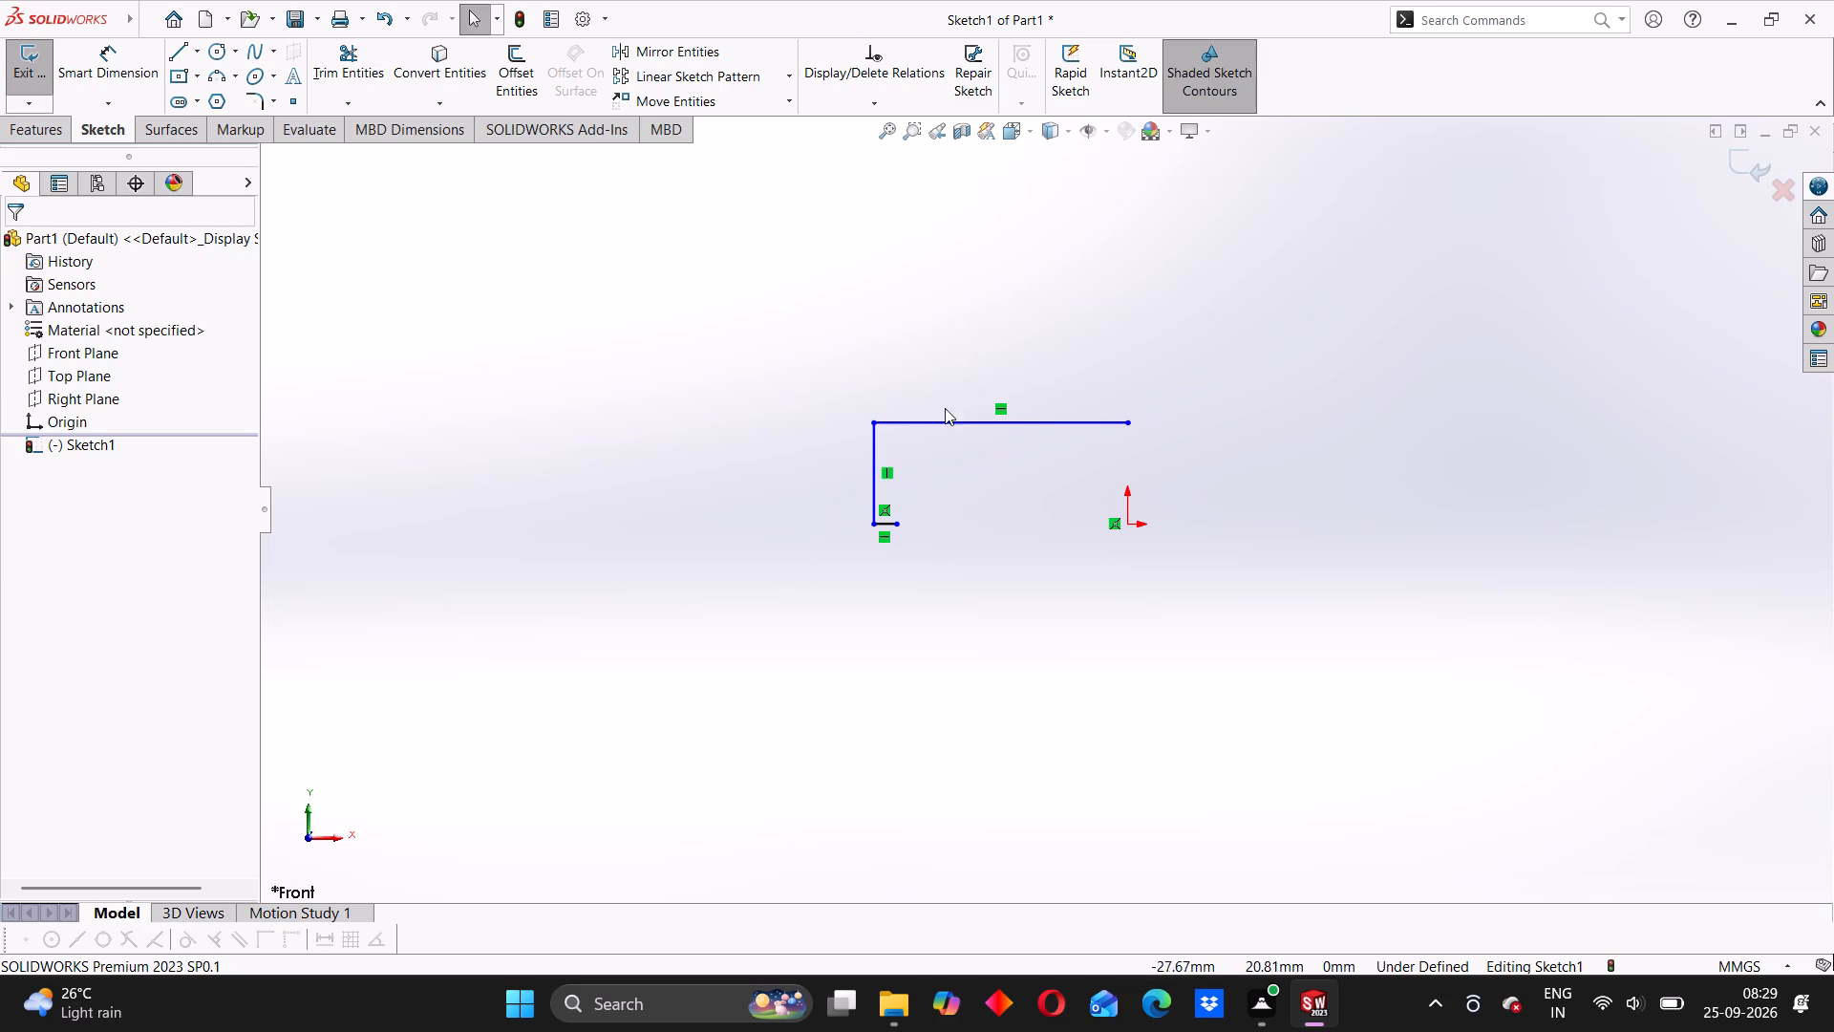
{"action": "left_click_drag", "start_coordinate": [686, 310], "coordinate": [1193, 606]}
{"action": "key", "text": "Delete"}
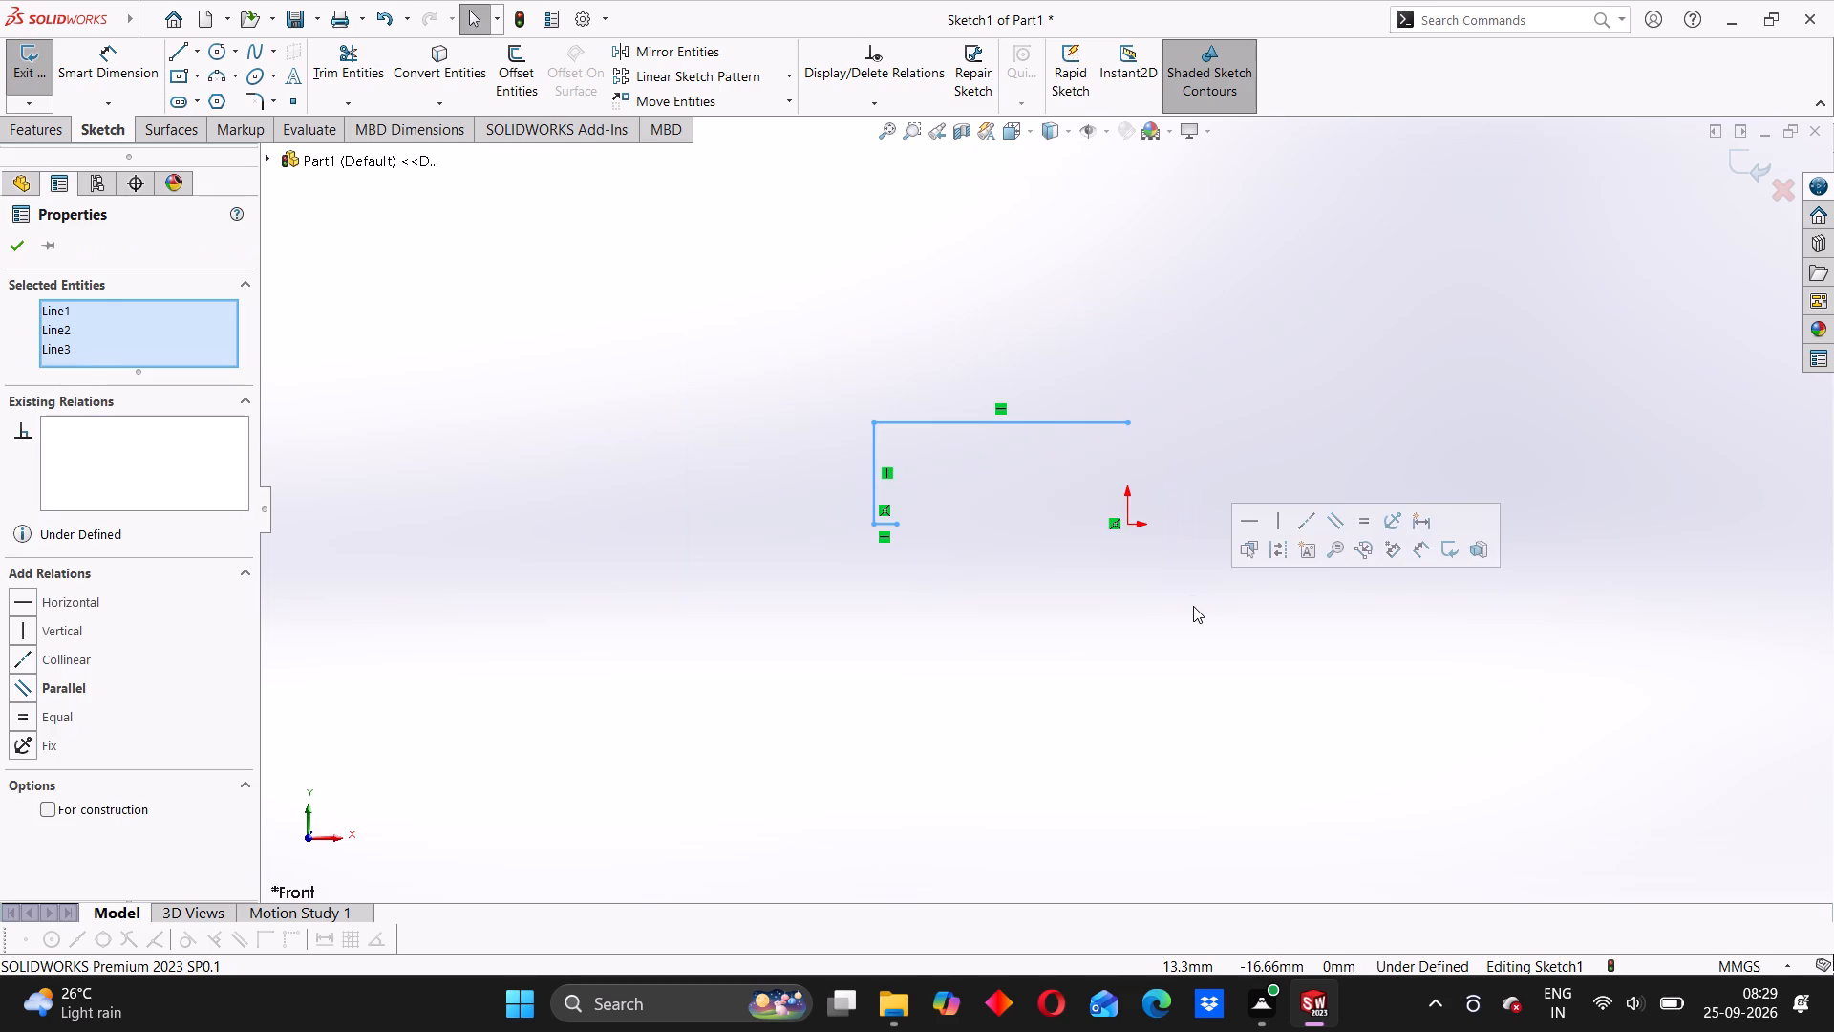
Sketch two pairs of concentric circles level with the origin, centred about 36 mm to its left and 35 mm to its right.
{"action": "left_click", "coordinate": [207, 50]}
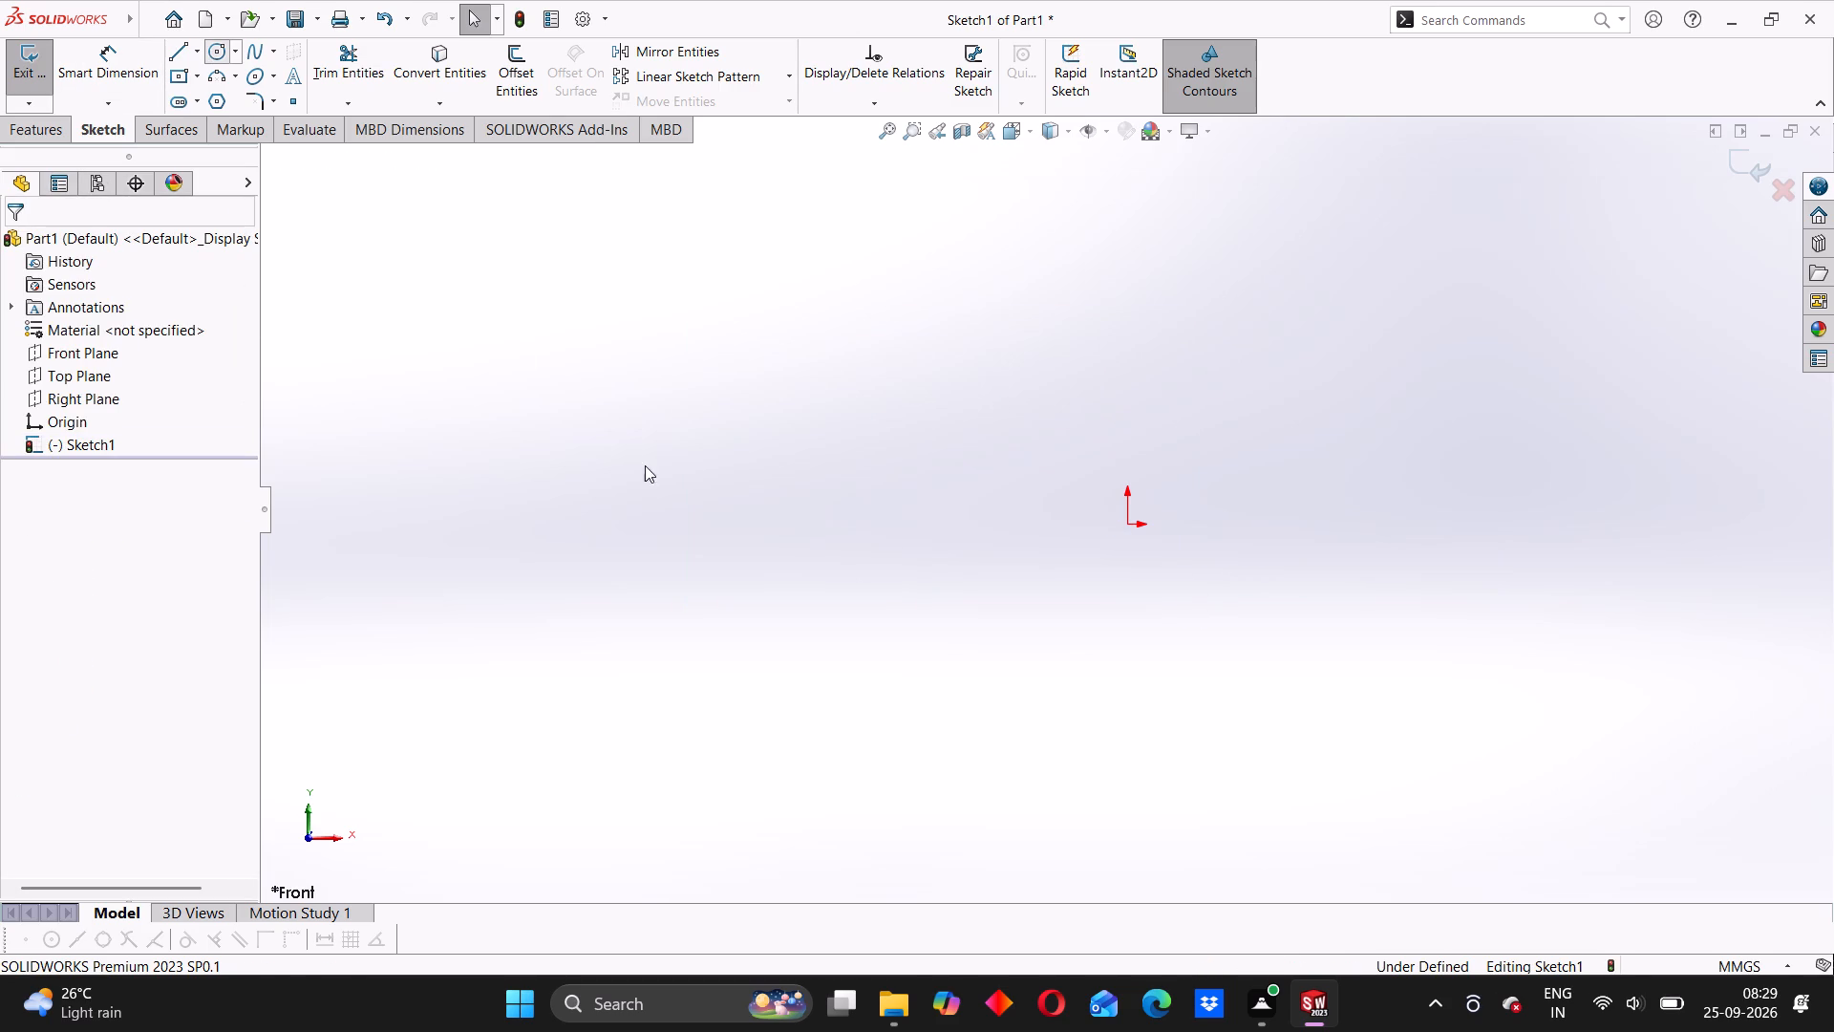
{"action": "left_click", "coordinate": [950, 525]}
{"action": "left_click", "coordinate": [978, 578]}
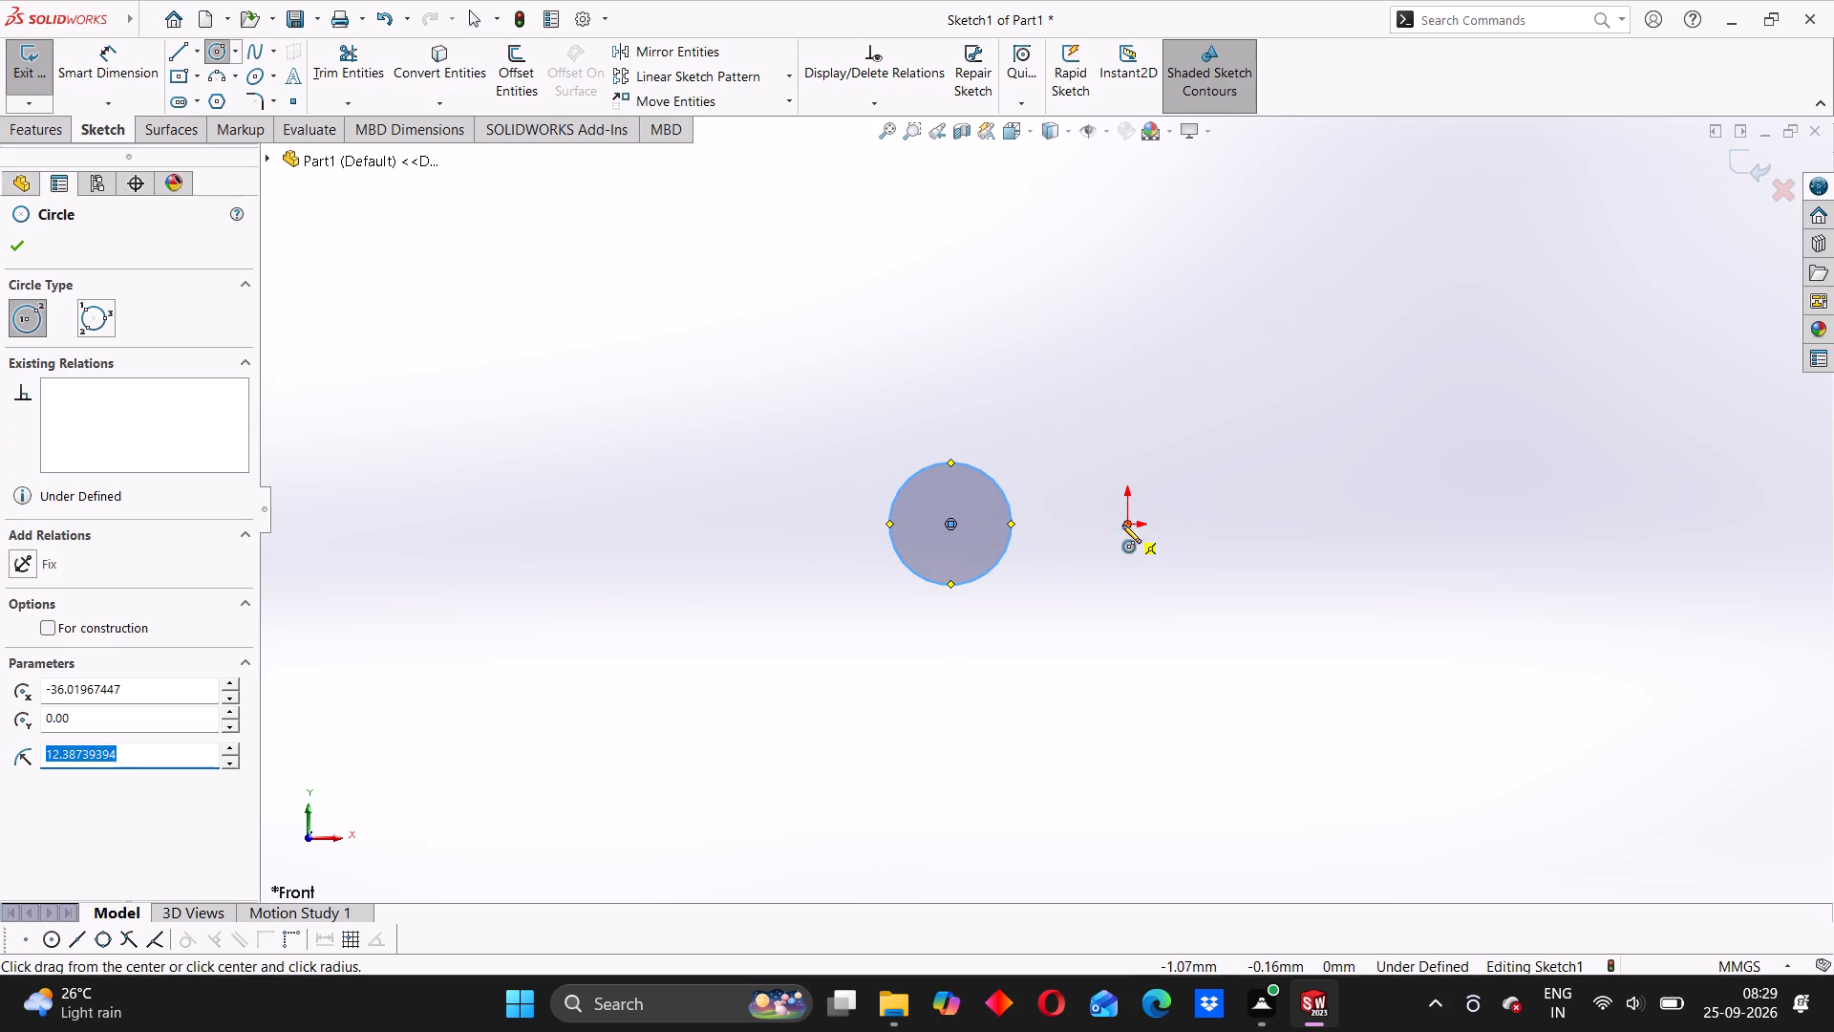
{"action": "left_click", "coordinate": [1302, 527]}
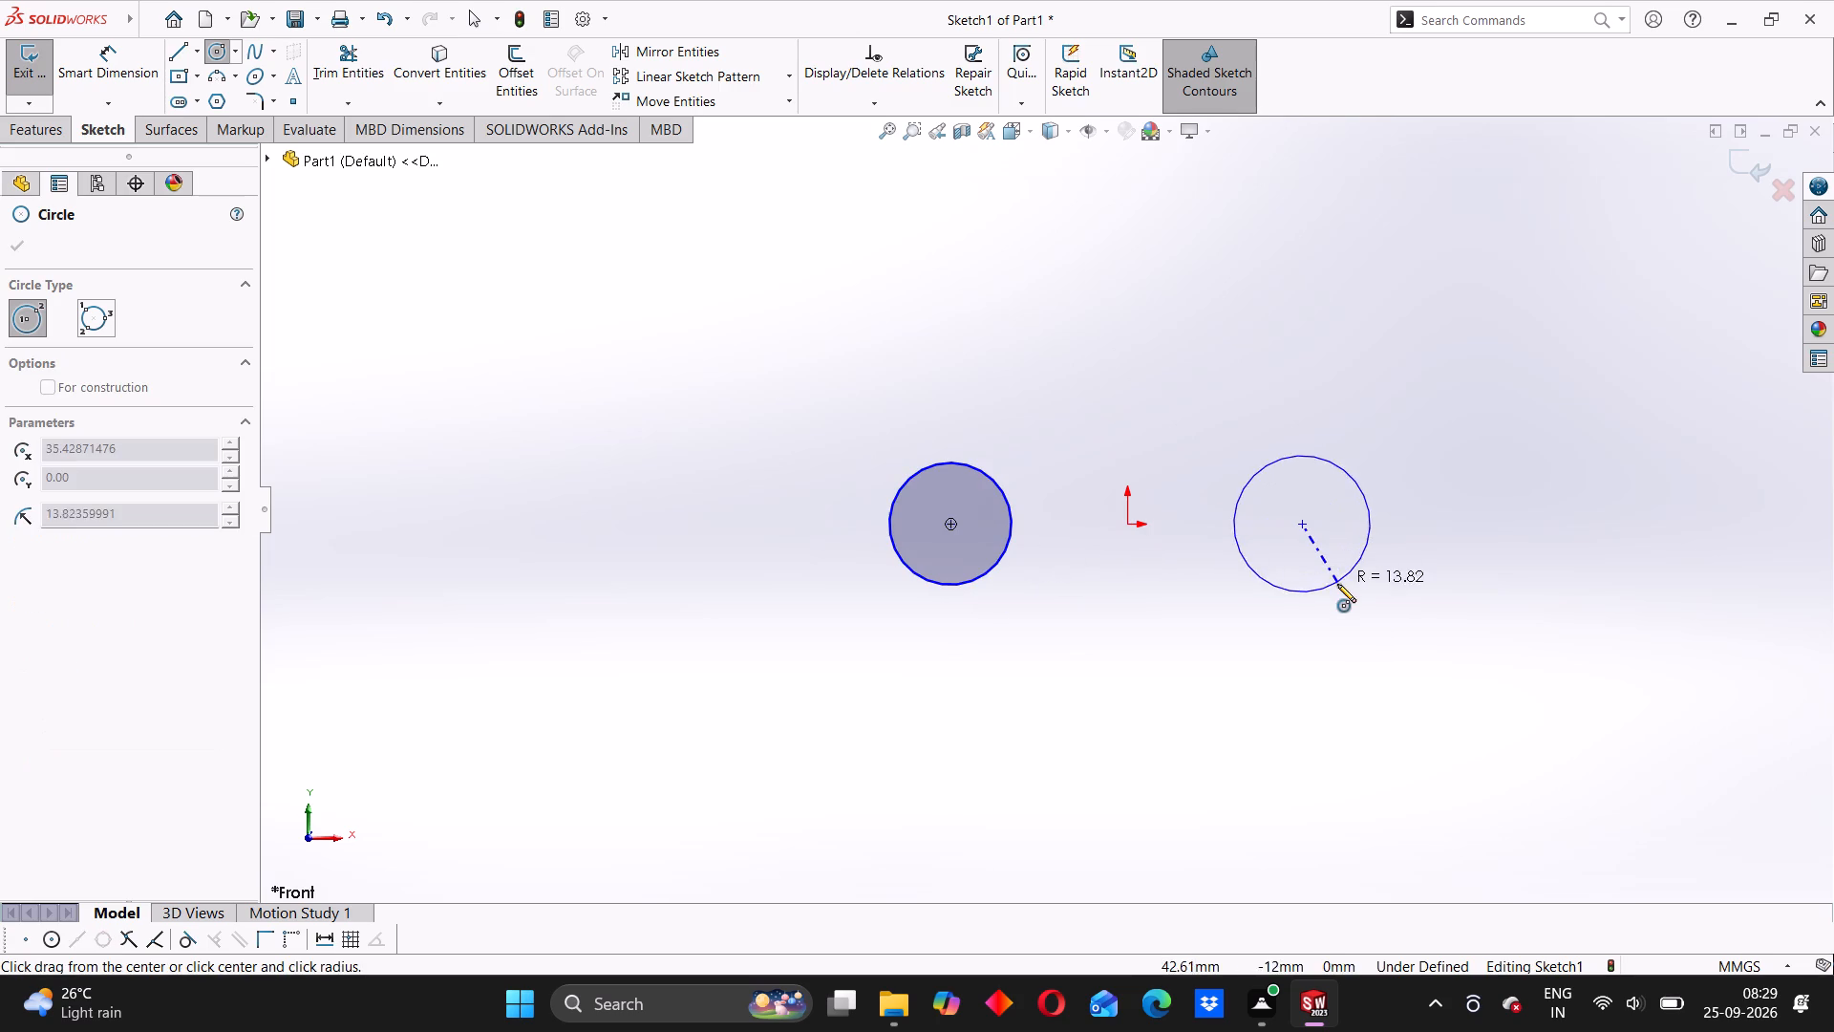
{"action": "left_click", "coordinate": [1340, 584]}
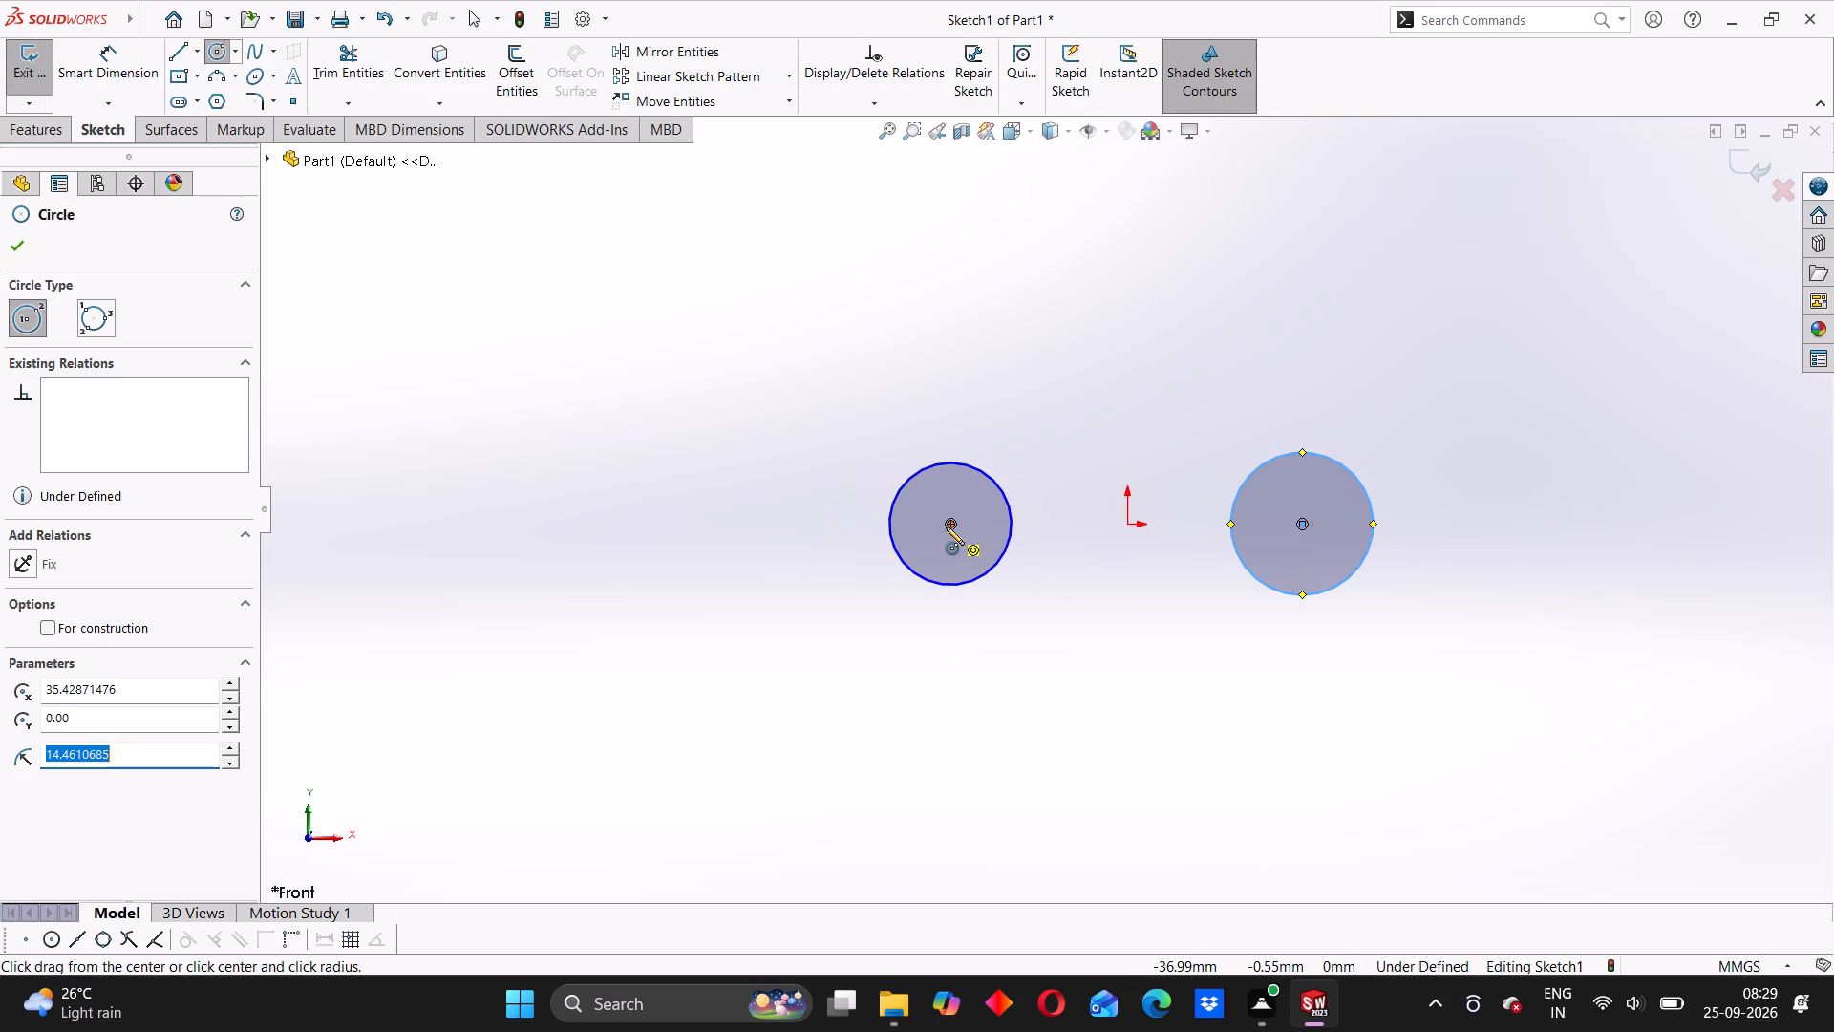
{"action": "left_click", "coordinate": [948, 525]}
{"action": "left_click", "coordinate": [1024, 572]}
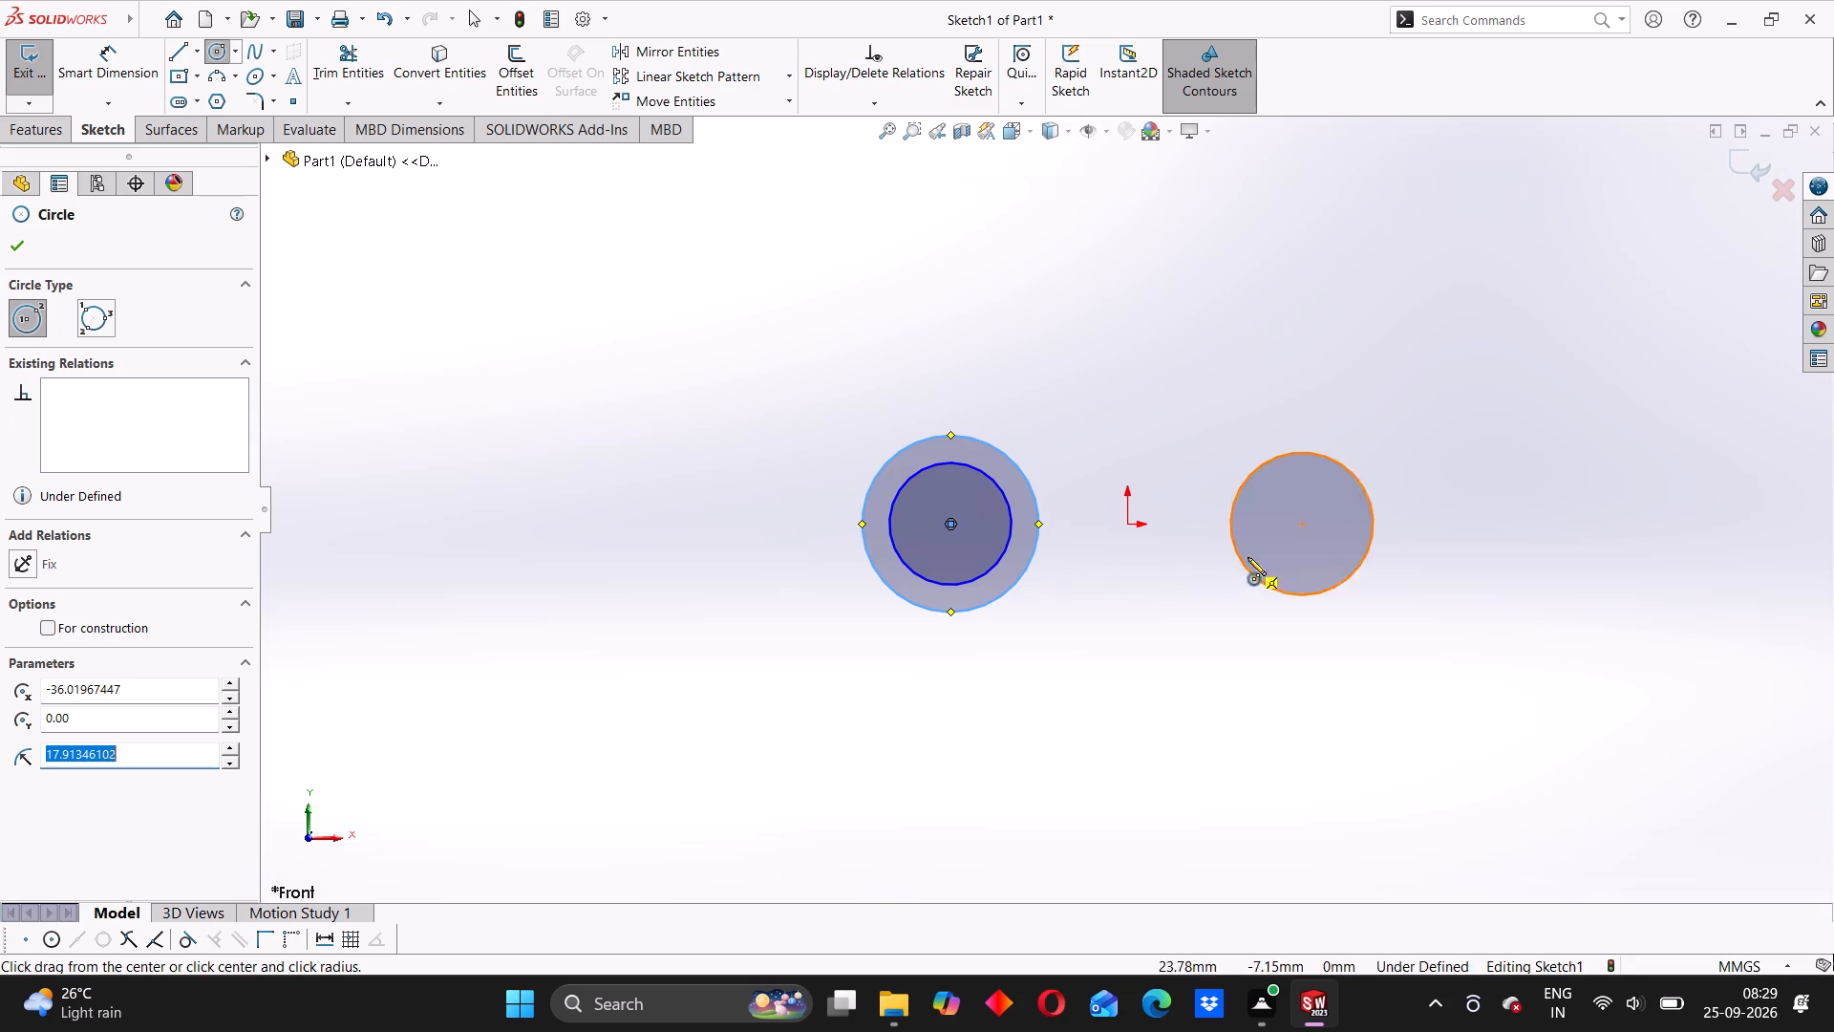
{"action": "left_click", "coordinate": [1305, 523]}
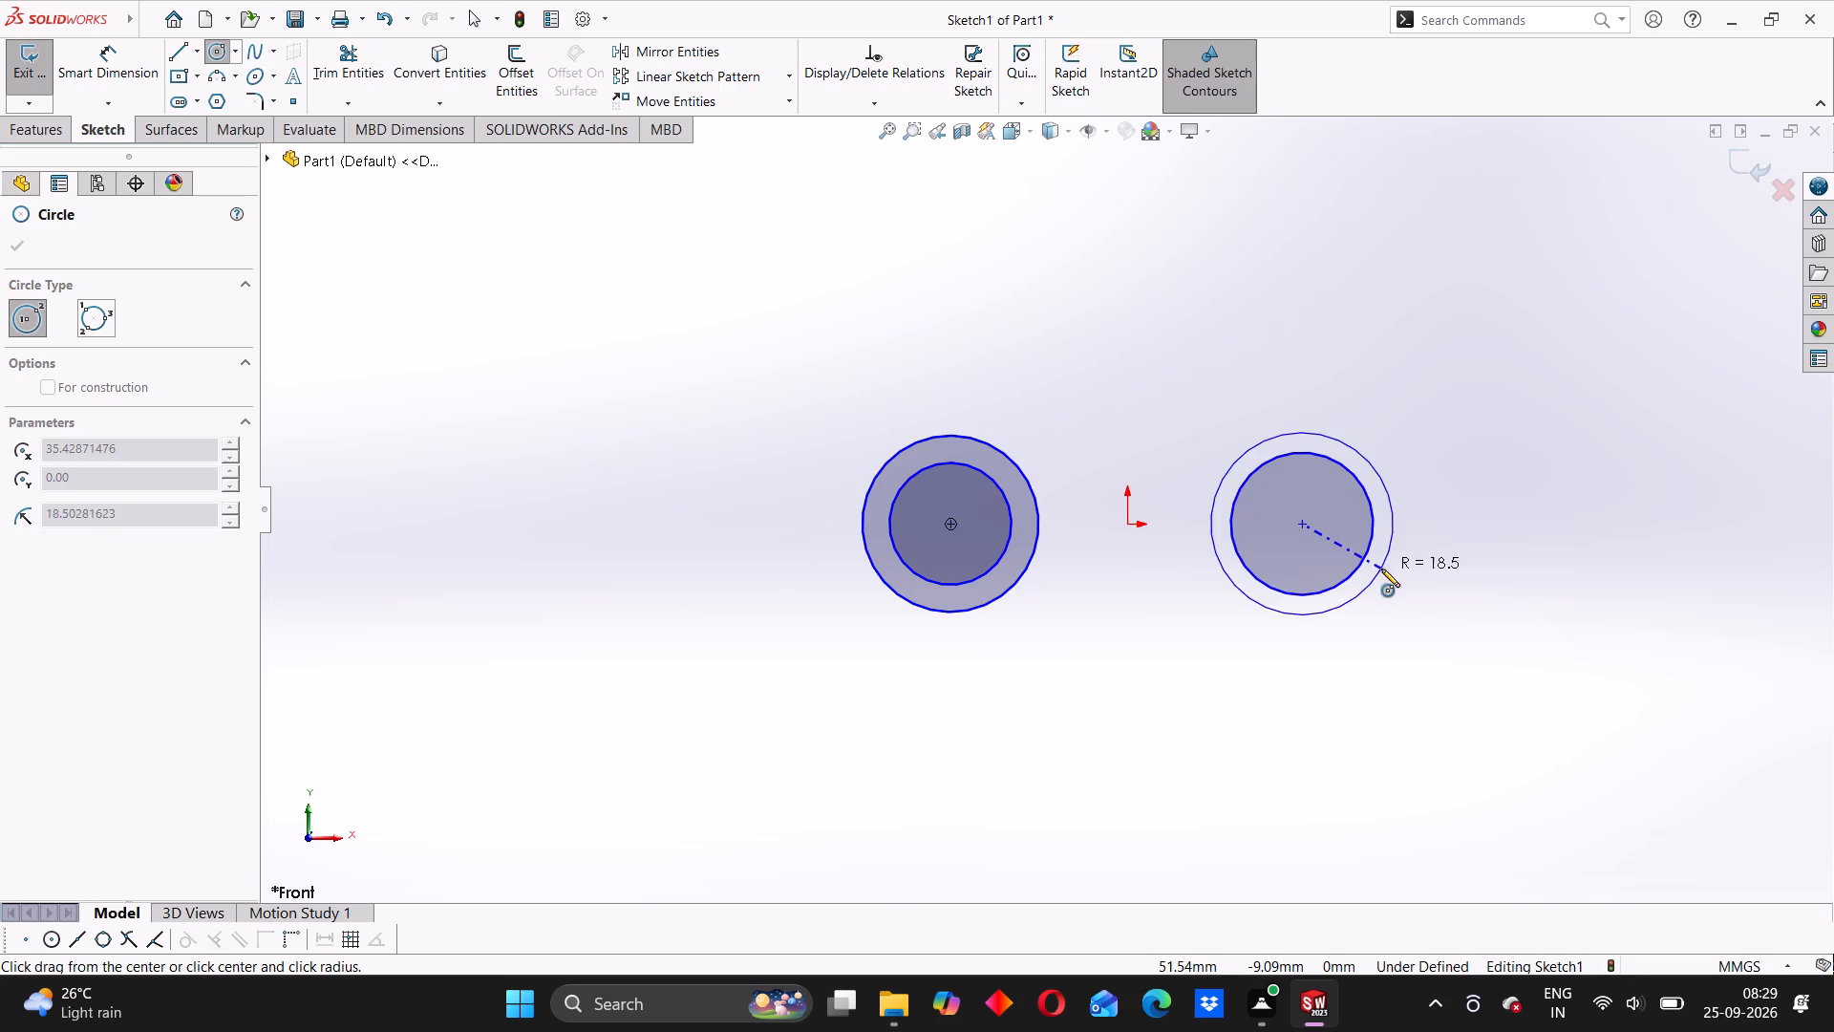
{"action": "left_click", "coordinate": [1383, 572]}
Dimension the left pair's inner circle to a diameter of 15 mm.
{"action": "left_click", "coordinate": [111, 82]}
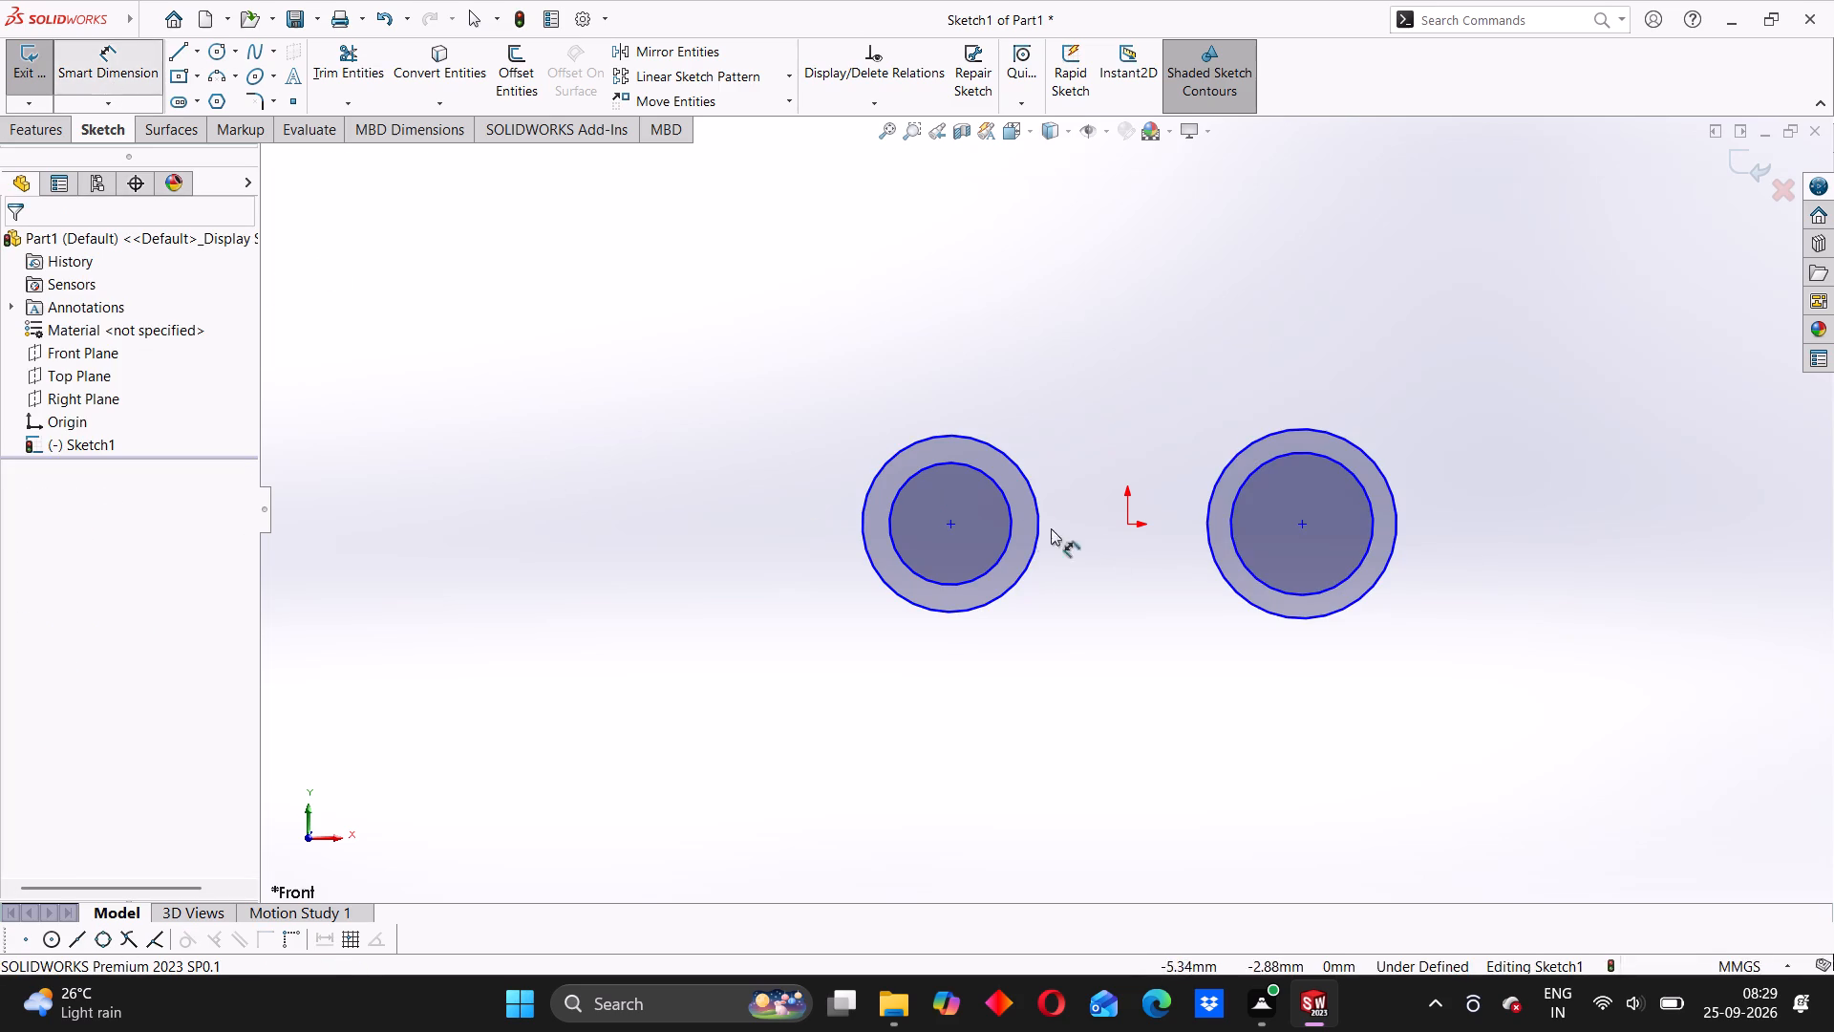
{"action": "left_click", "coordinate": [995, 484]}
{"action": "left_click", "coordinate": [1056, 422]}
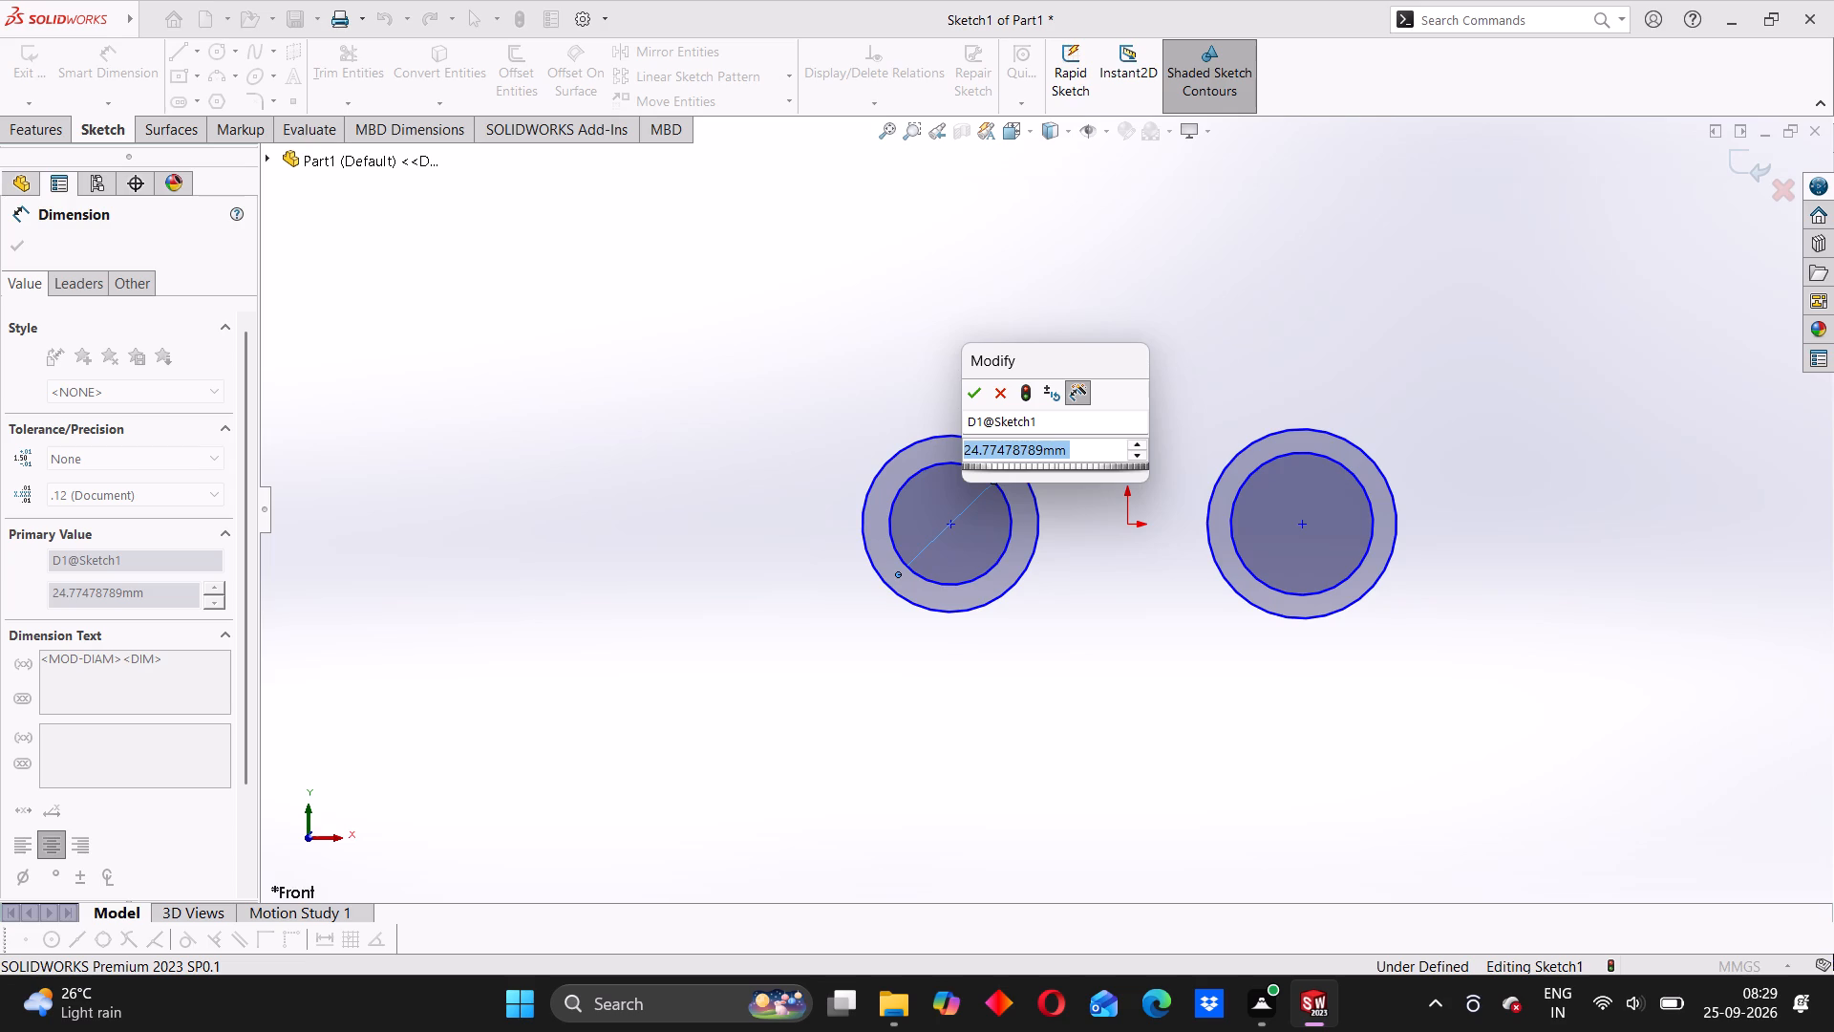
{"action": "key", "text": "7"}
{"action": "type", "text": ".5"}
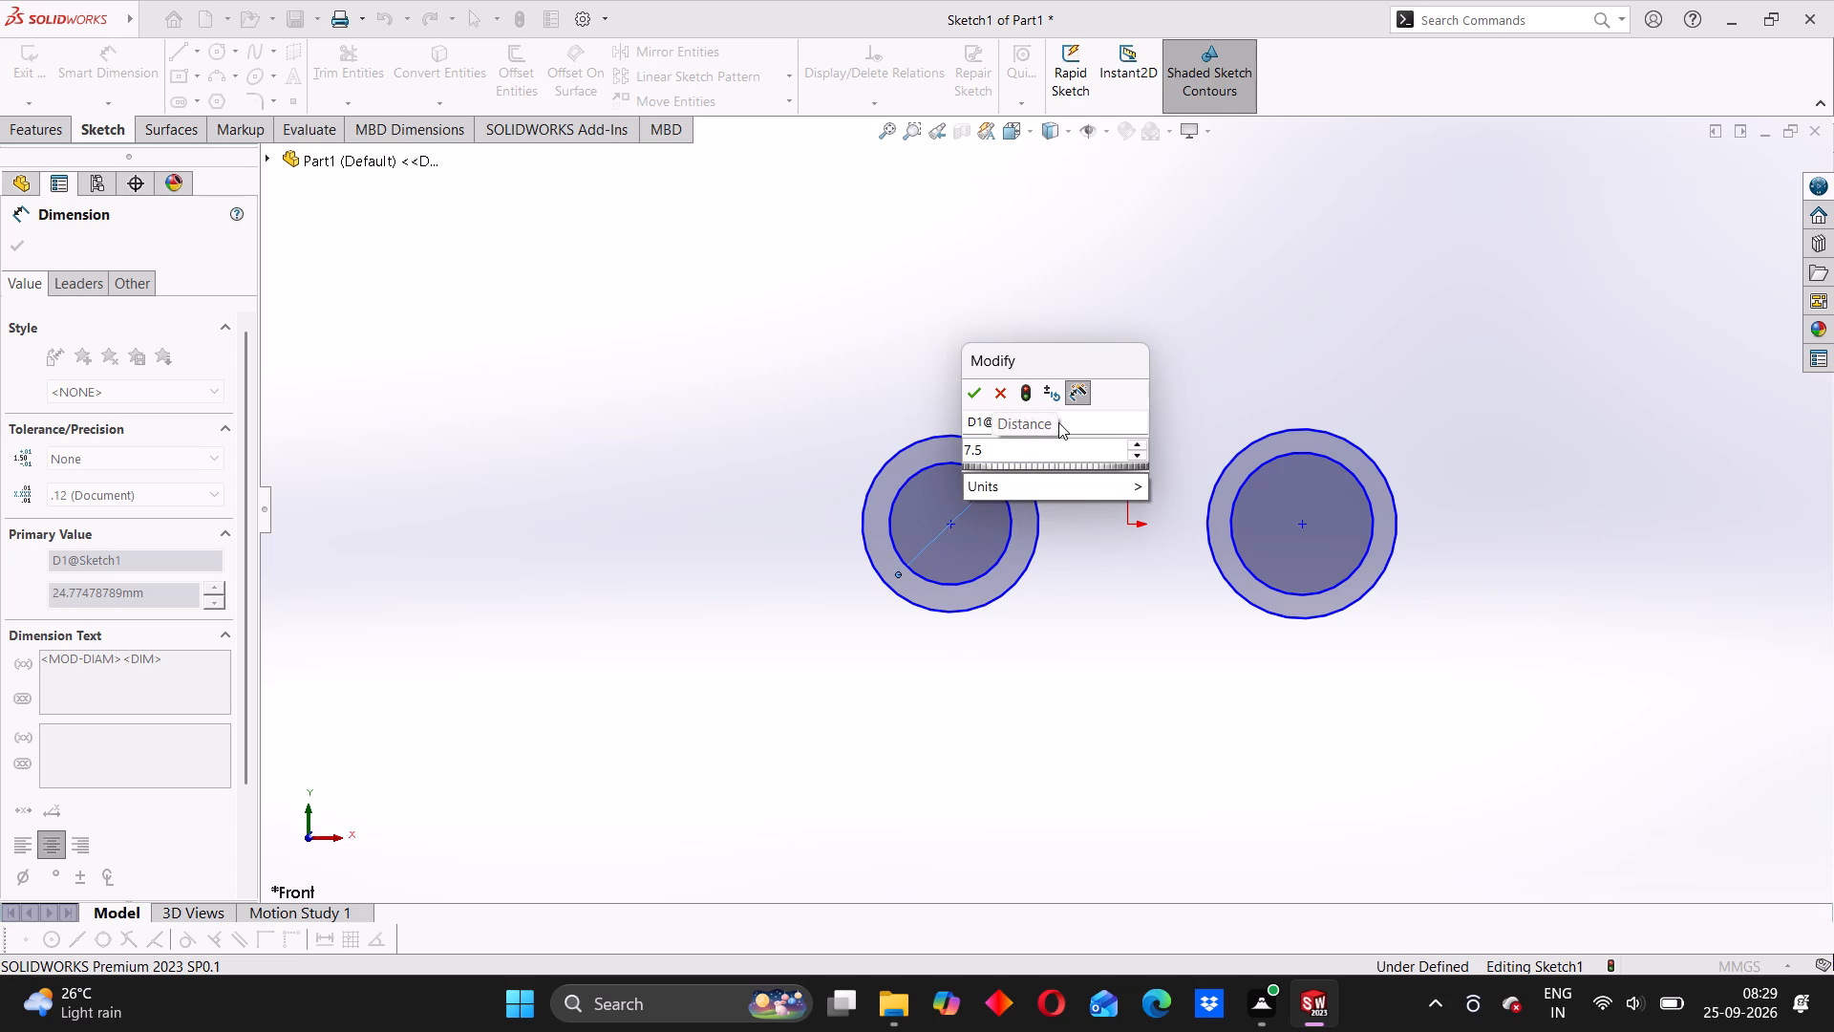
{"action": "key", "text": "shift+asterisk"}
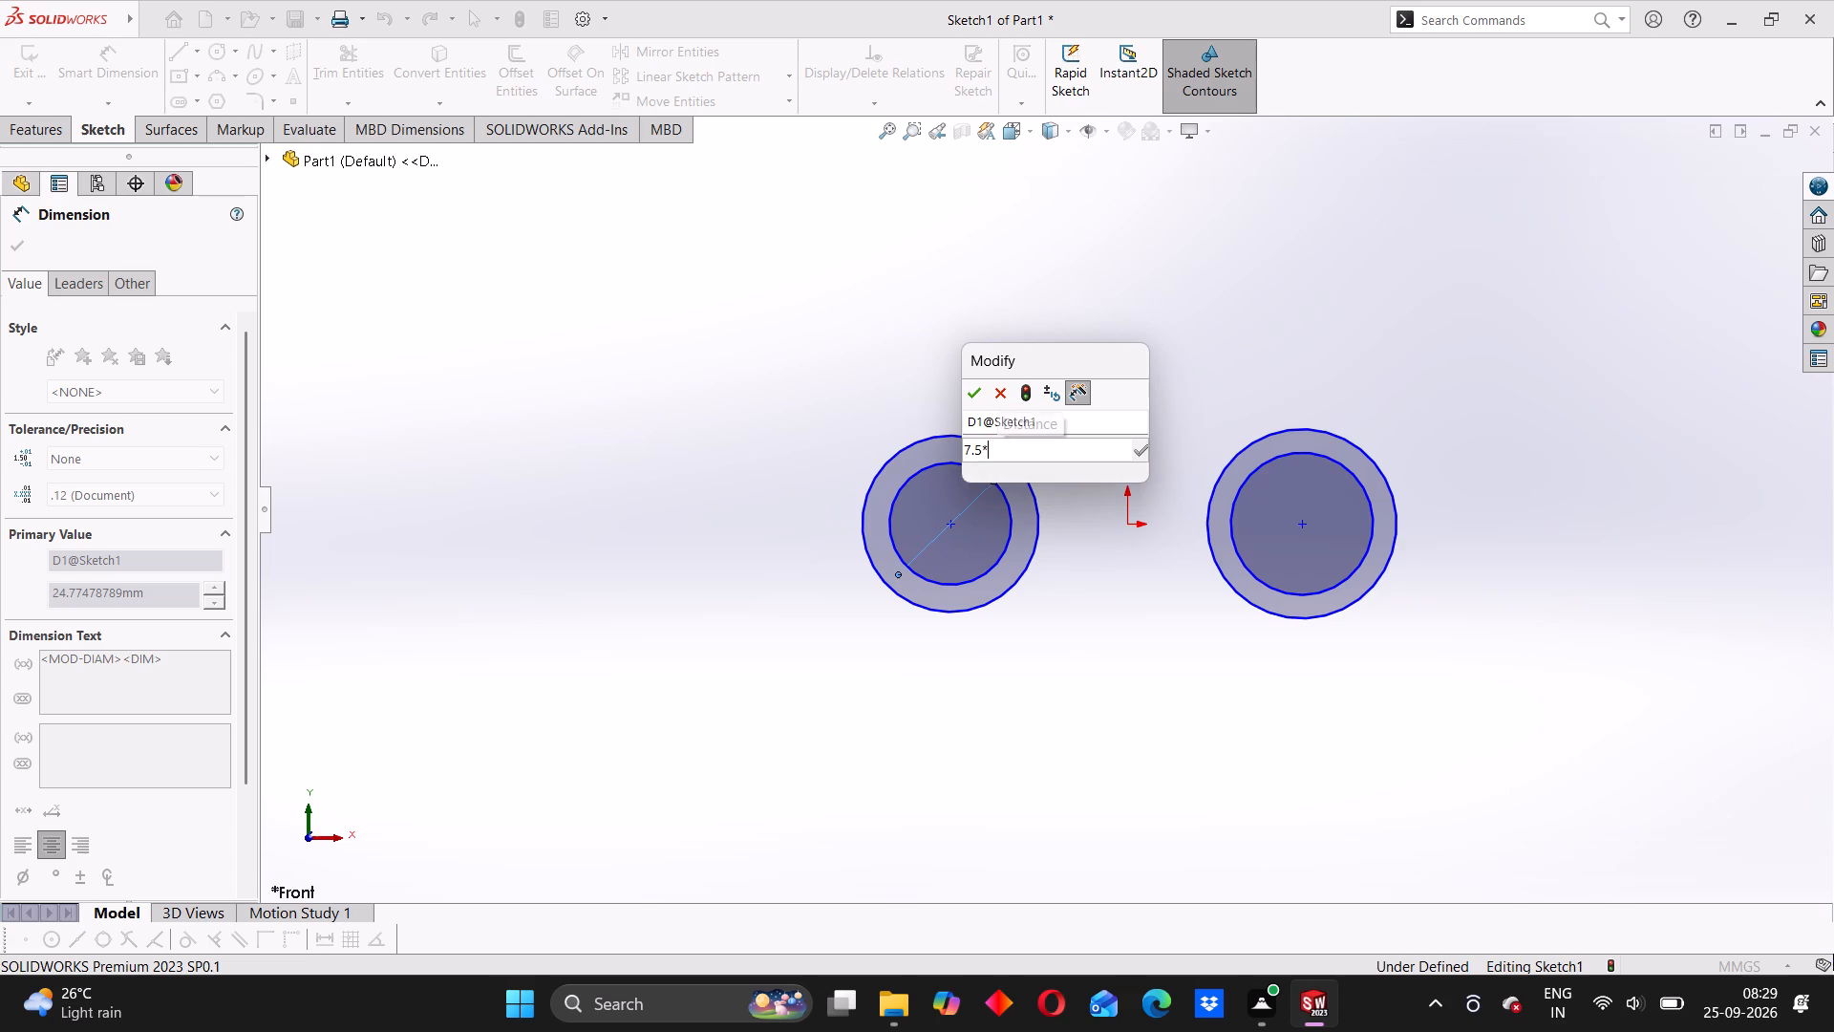
{"action": "key", "text": "2"}
{"action": "key", "text": "Return"}
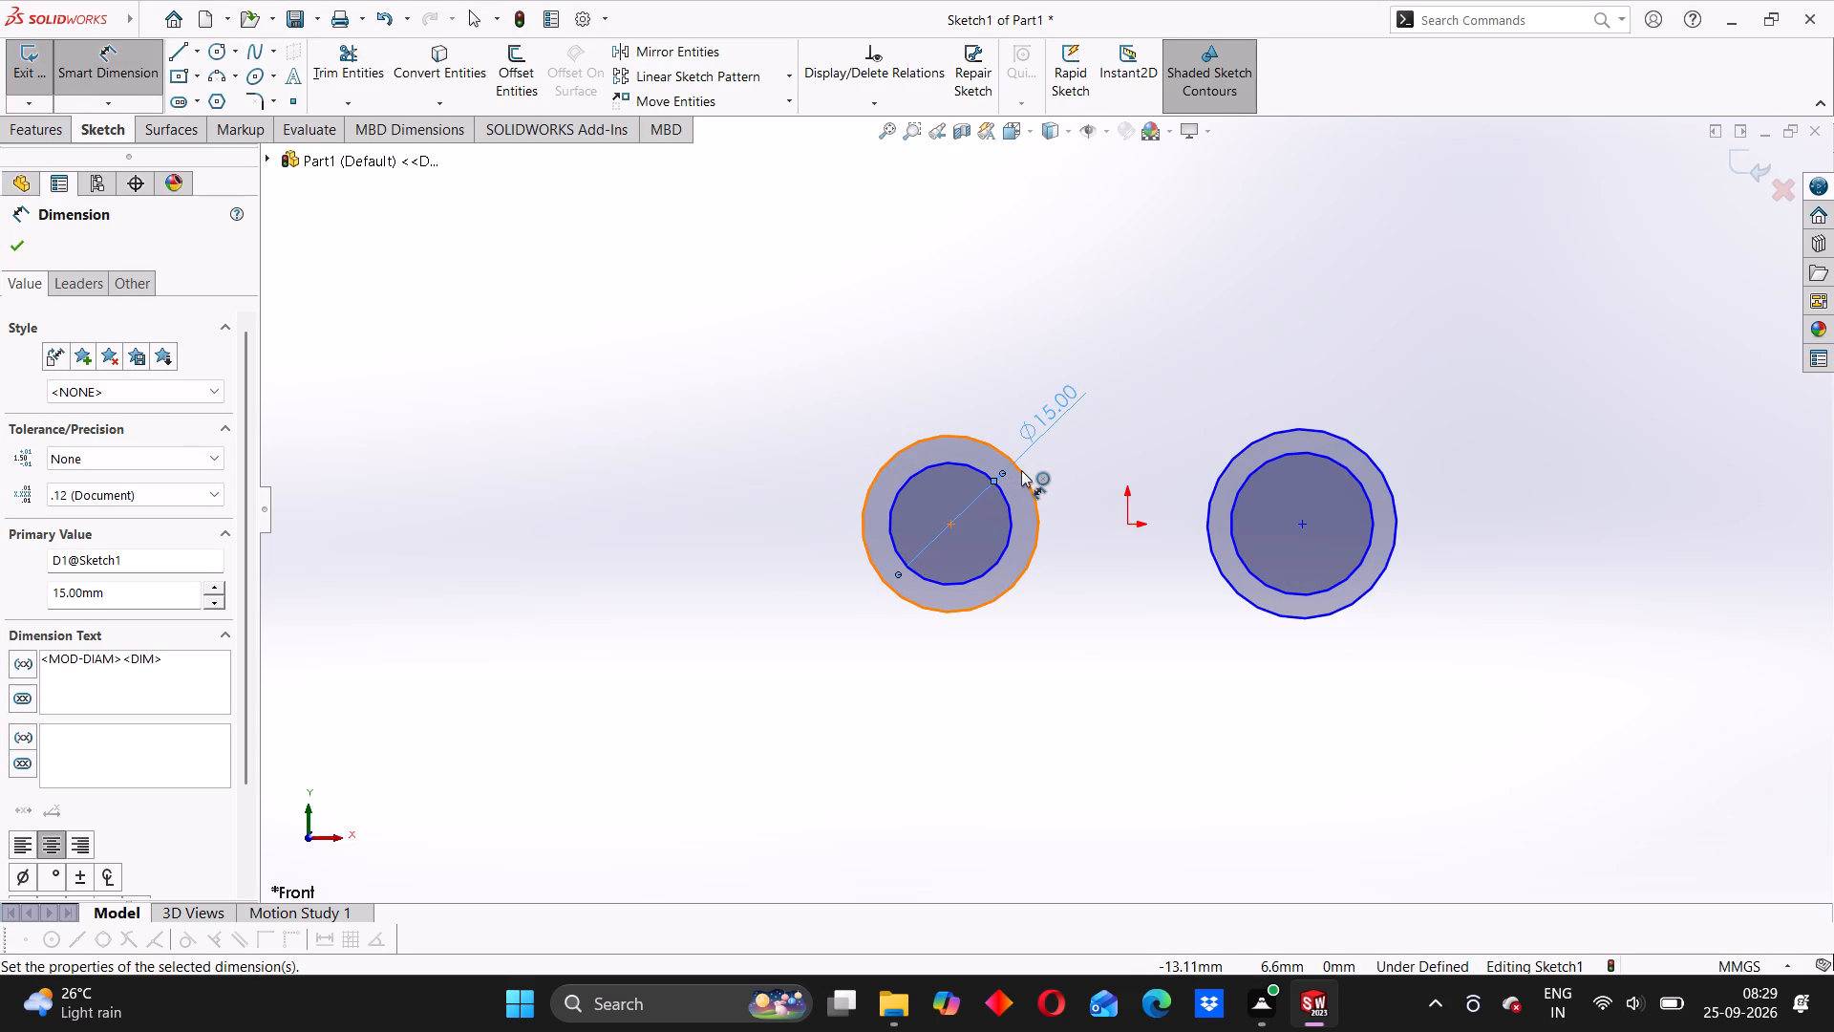
Dimension the left pair's outer circle to a diameter of 25 mm.
{"action": "left_click", "coordinate": [1021, 470]}
{"action": "left_click", "coordinate": [1064, 456]}
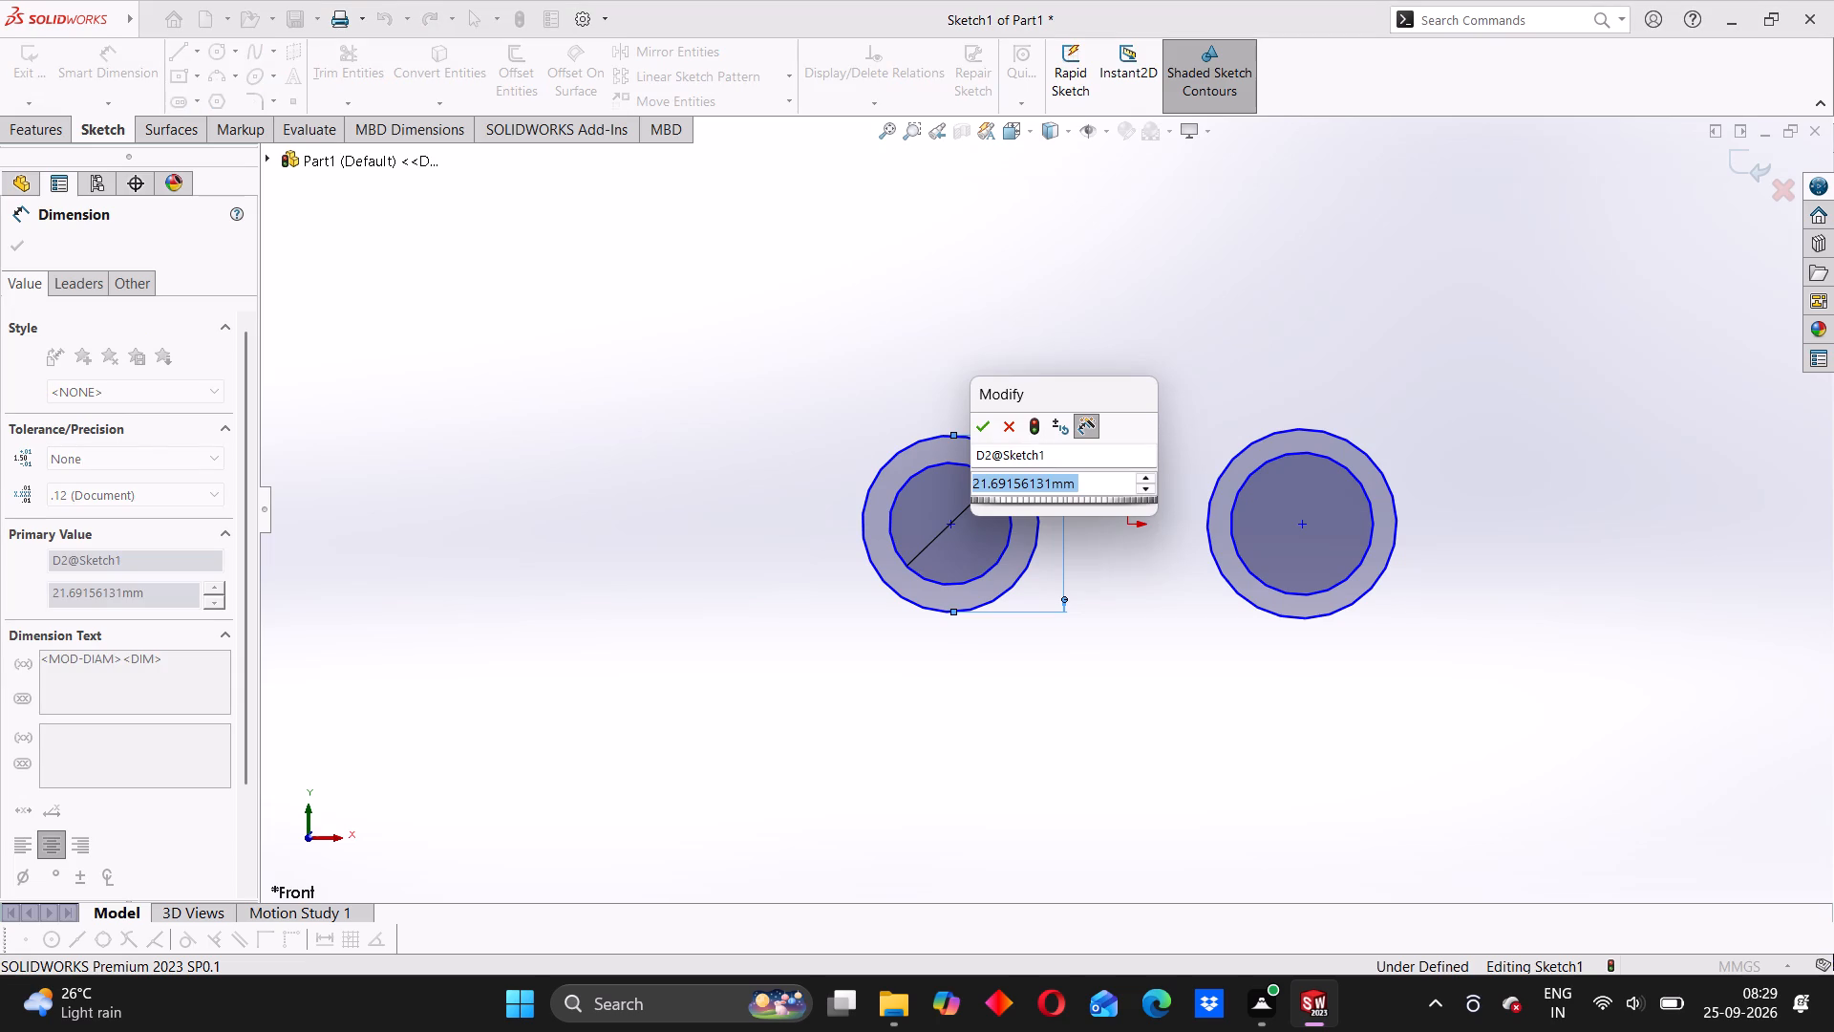
{"action": "type", "text": "12.5"}
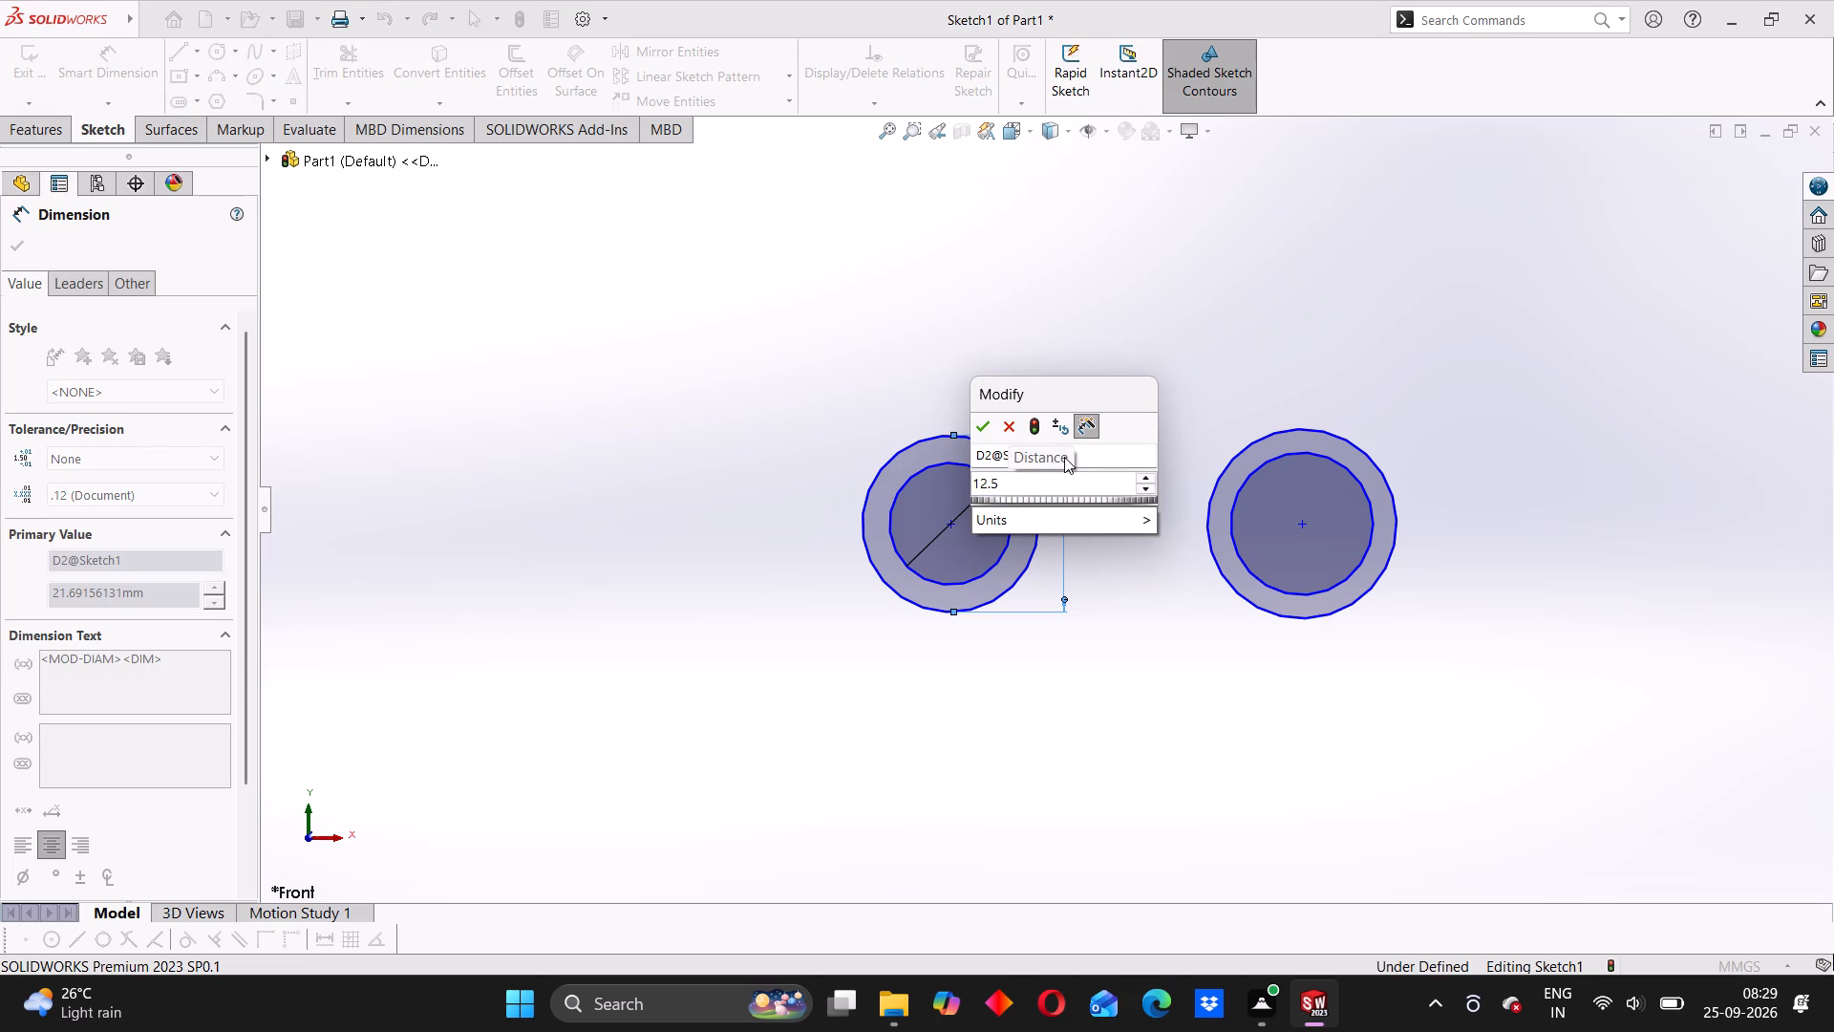
{"action": "key", "text": "shift+asterisk"}
{"action": "key", "text": "2"}
{"action": "key", "text": "Return"}
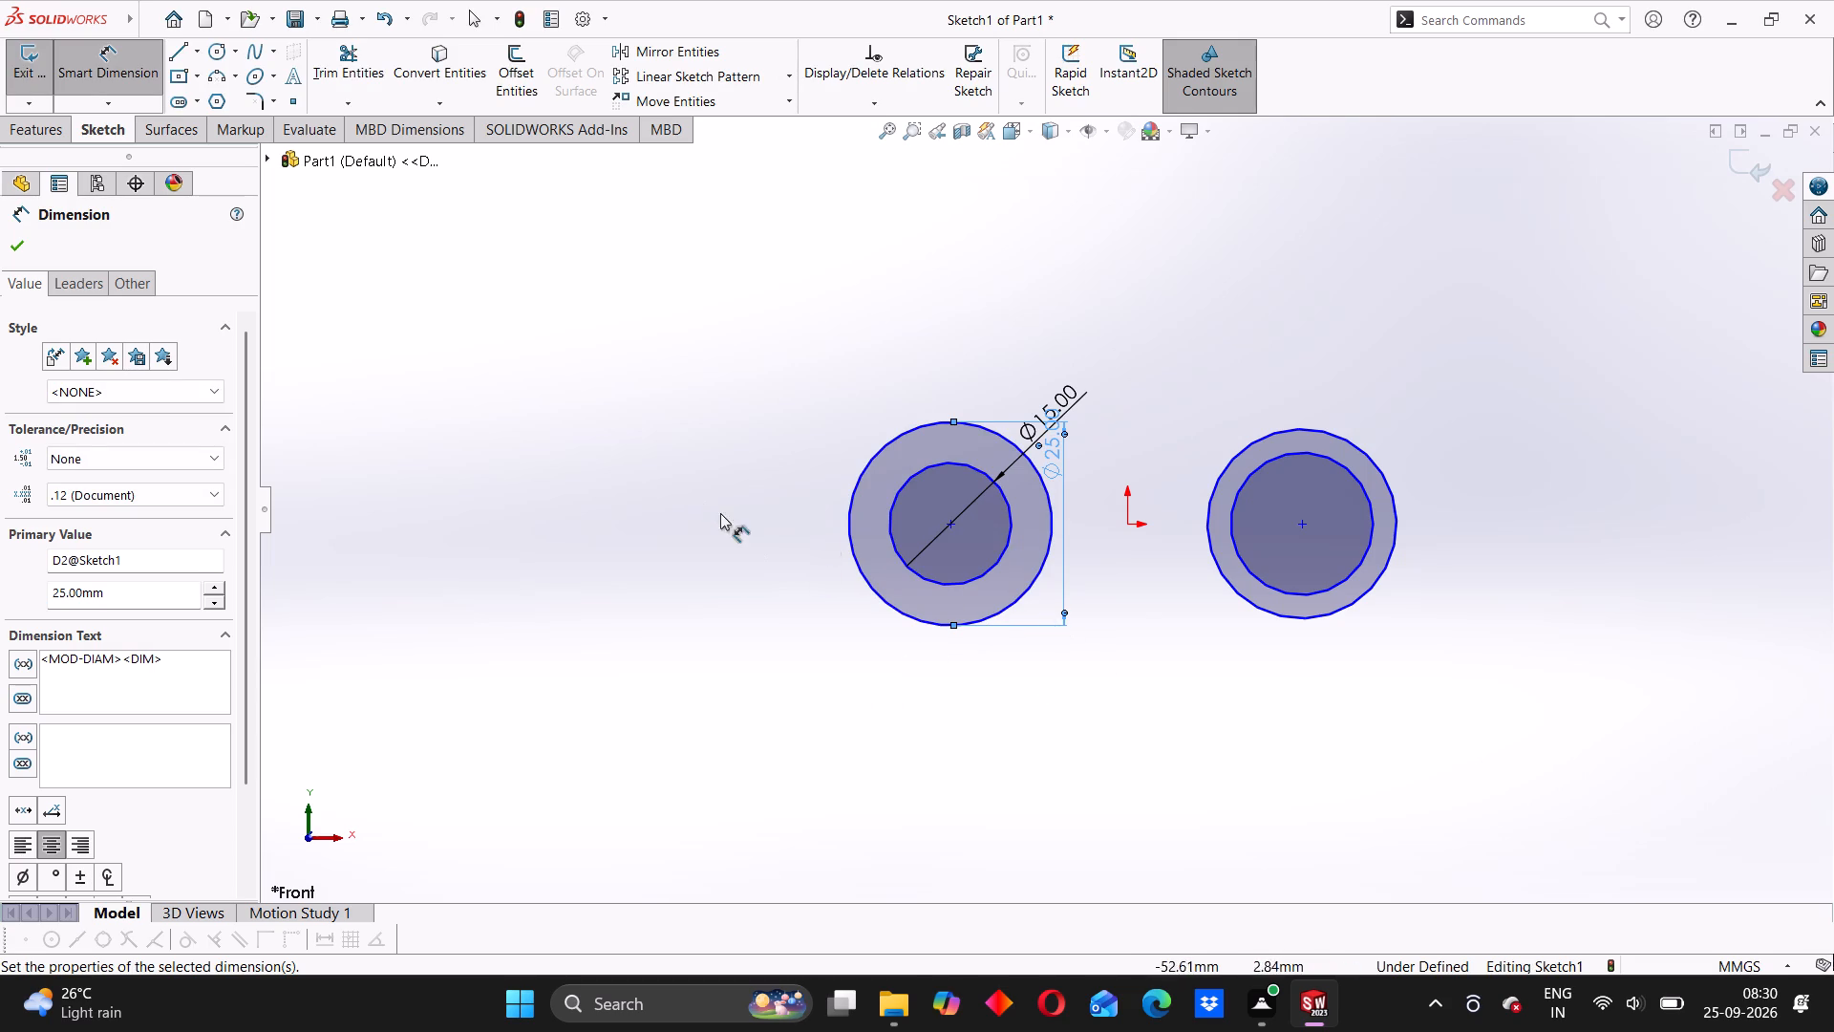
{"action": "key", "text": "Escape"}
{"action": "key", "text": "Escape"}
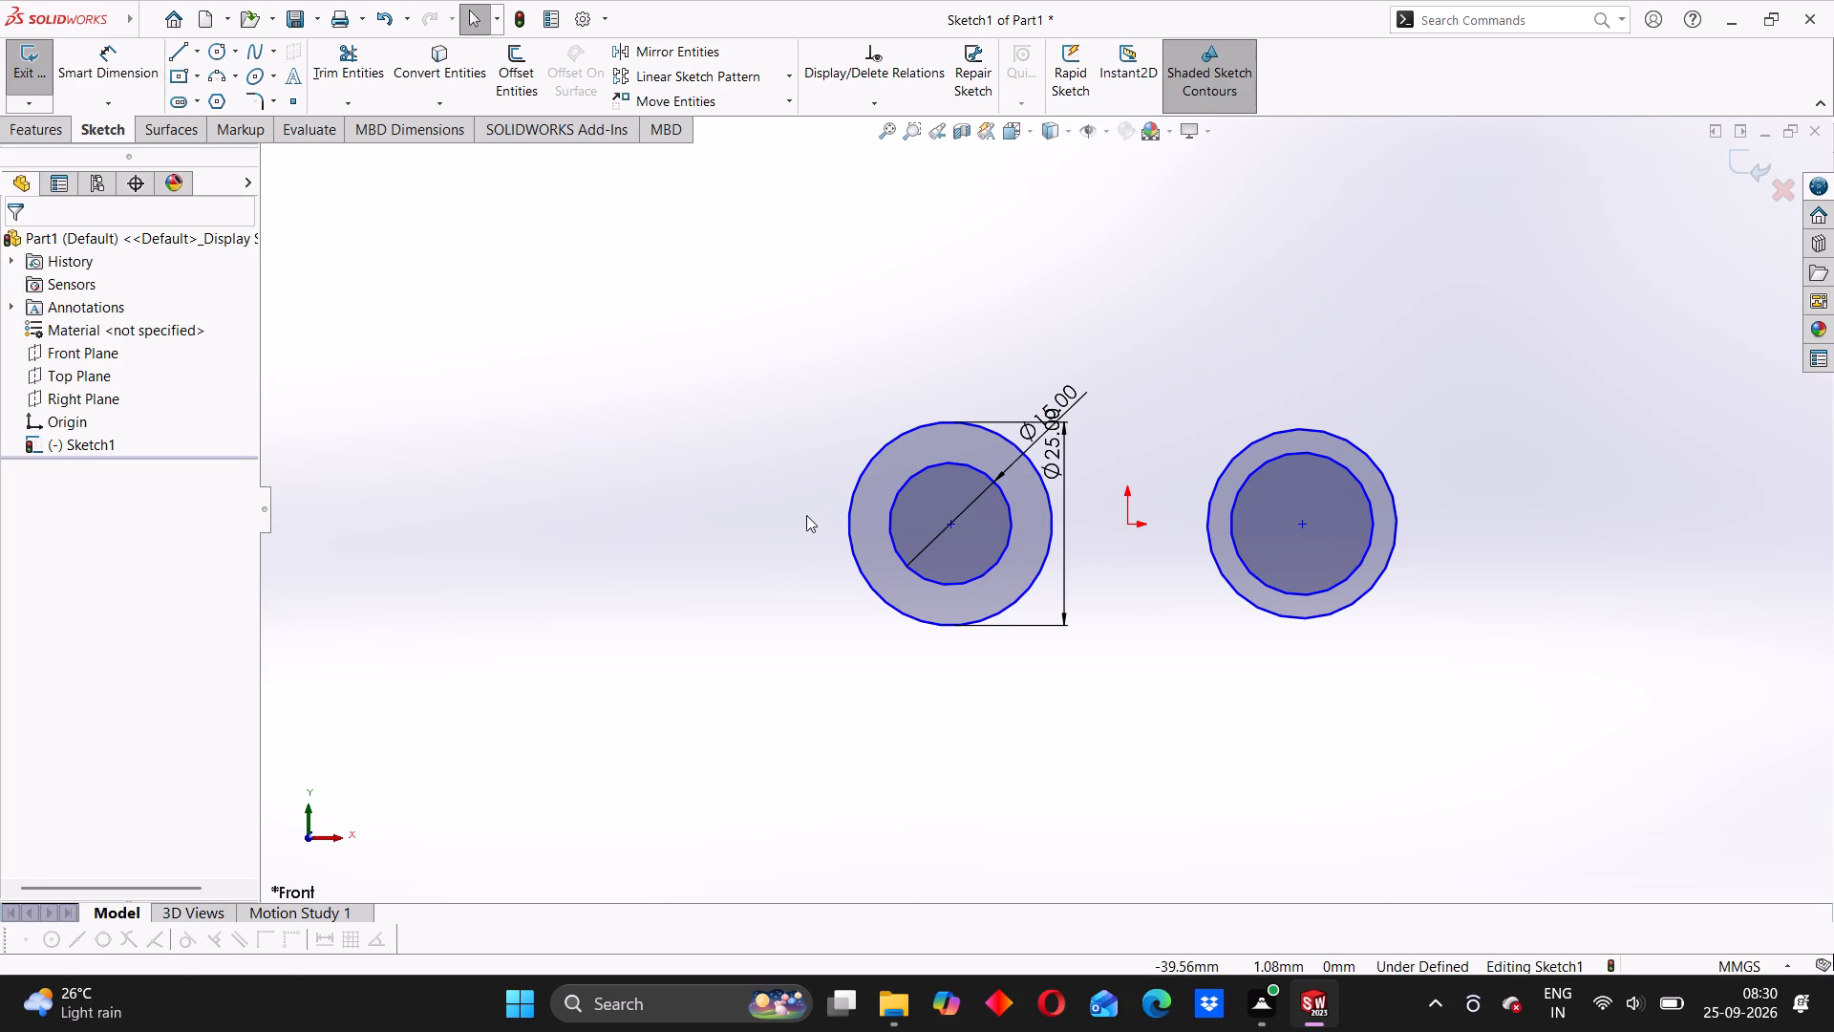
Apply an Equal relation between the inner circles of the two pairs.
{"action": "left_click", "coordinate": [906, 487]}
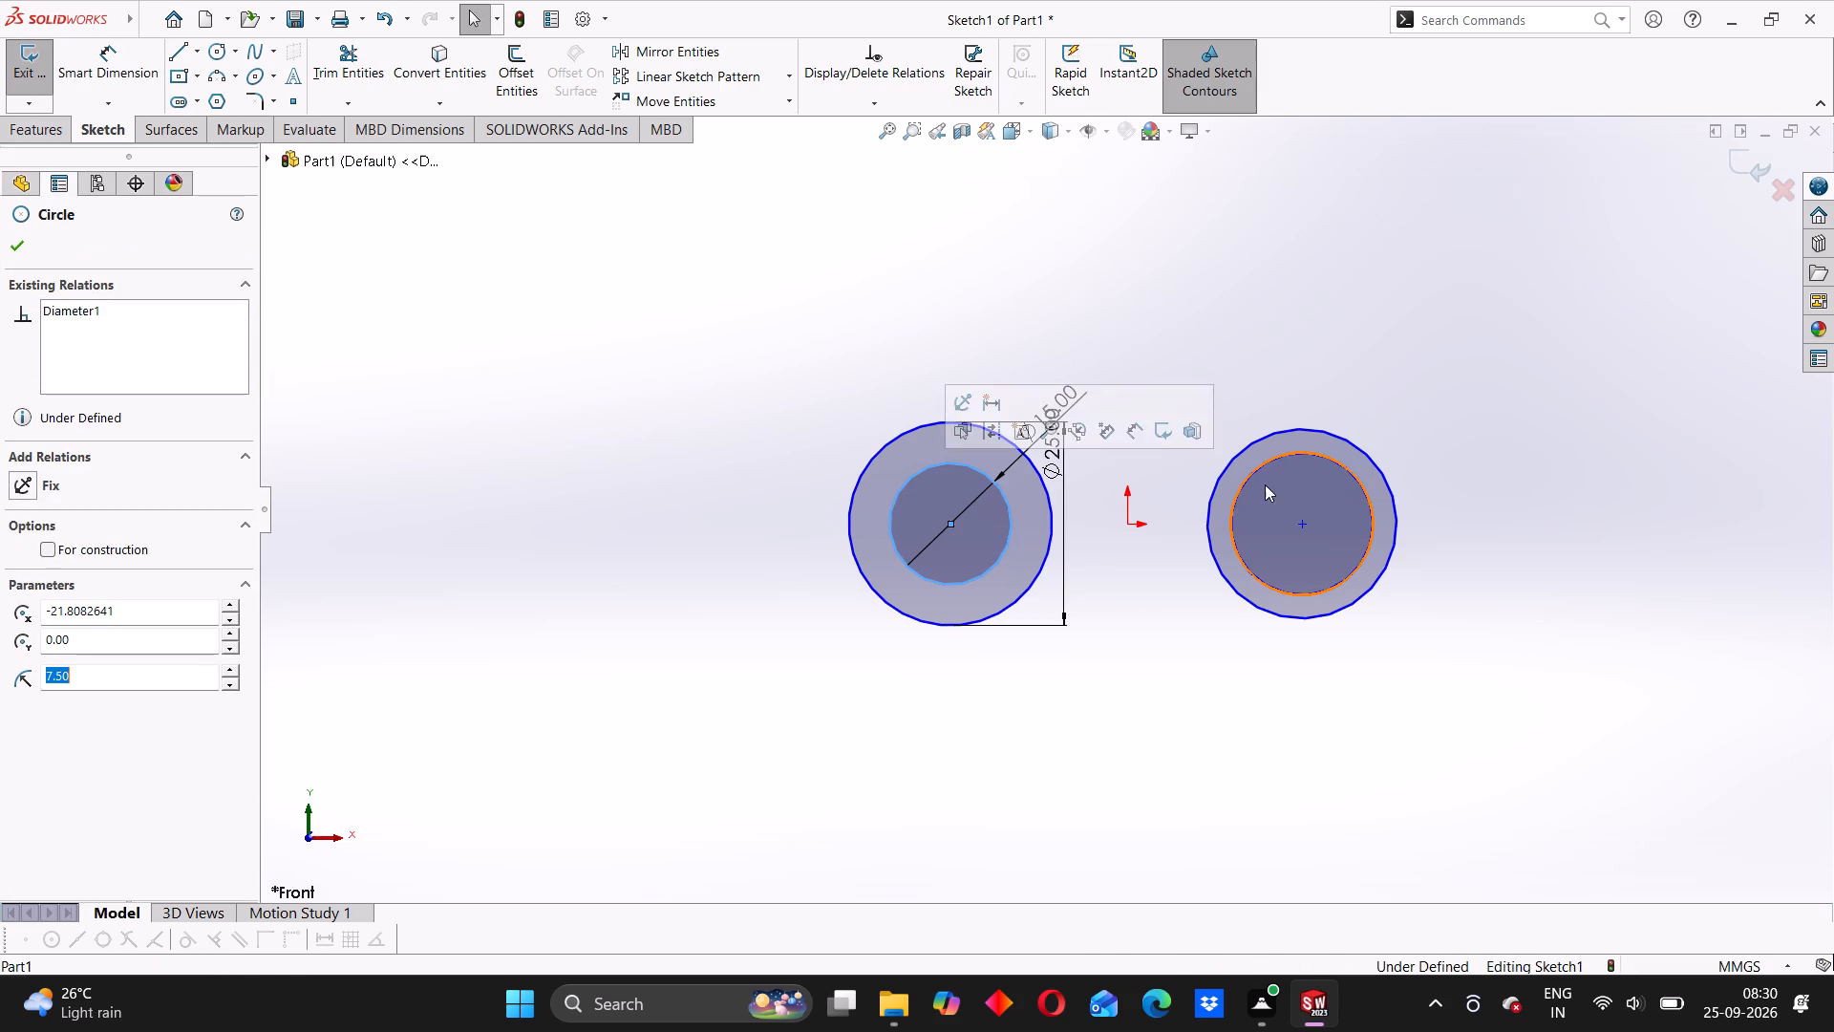
{"action": "left_click", "coordinate": [1267, 466], "text": "ctrl"}
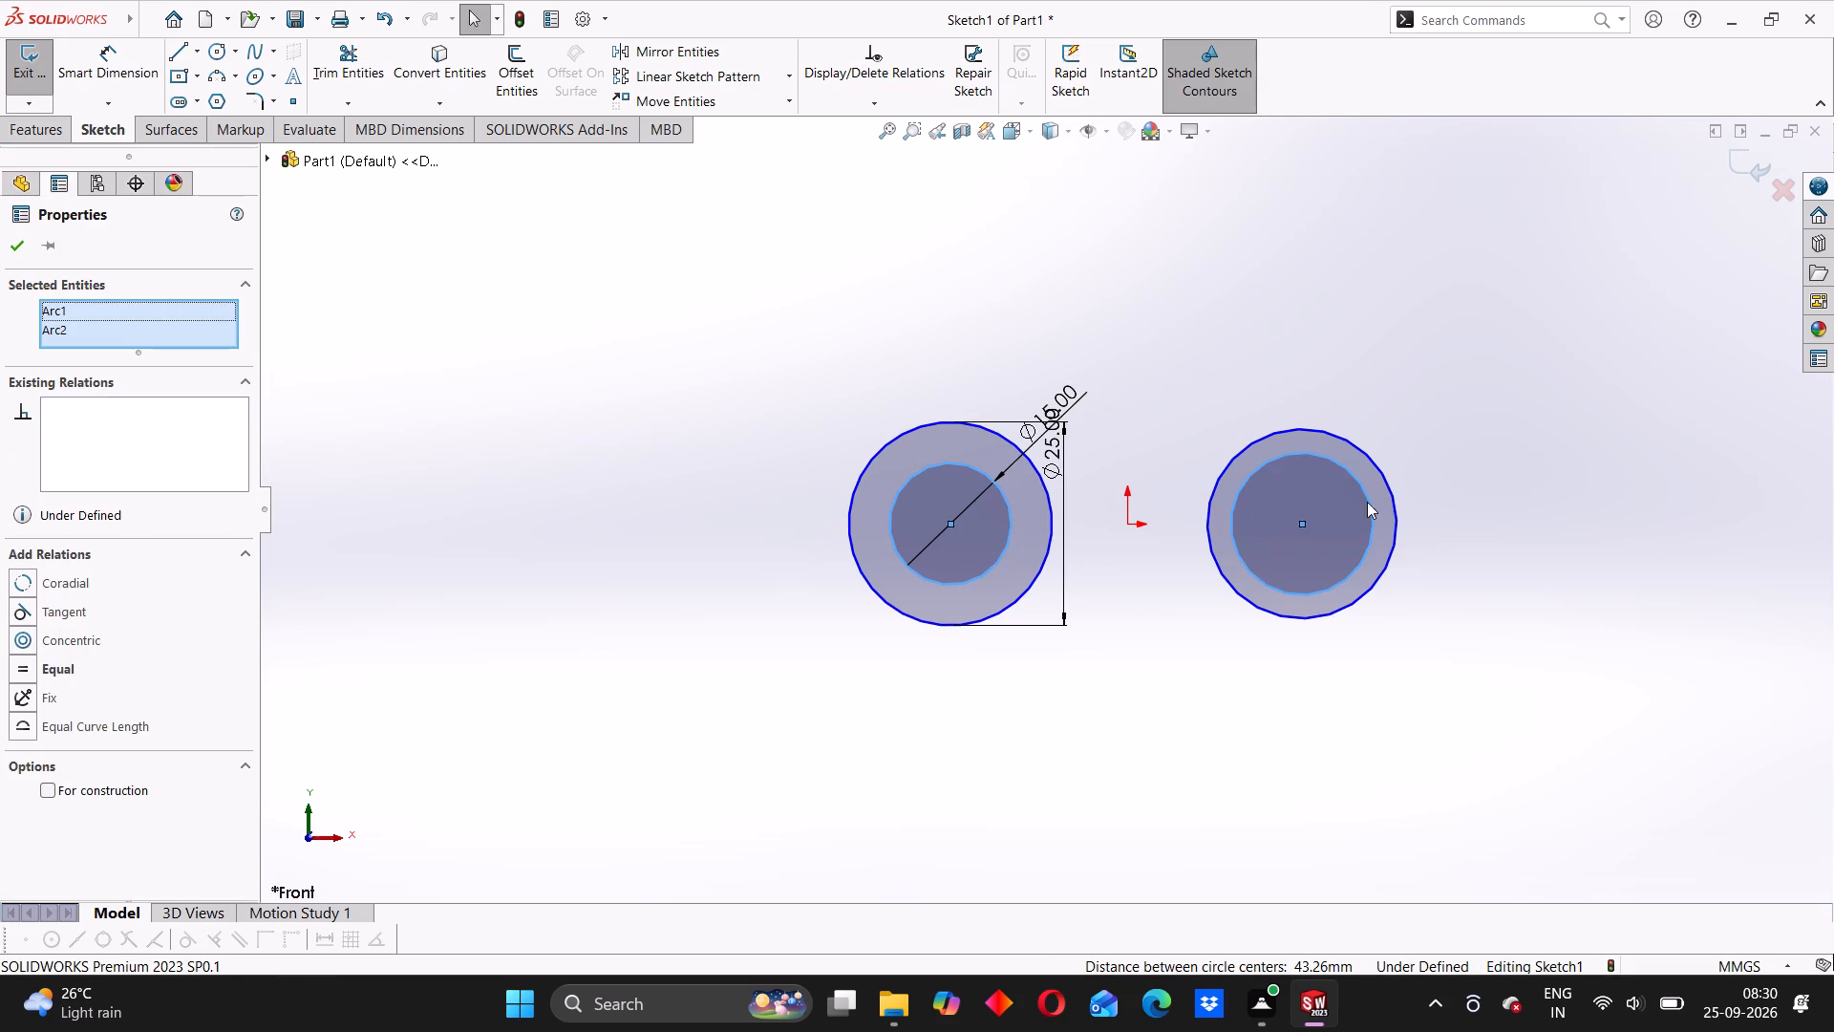
{"action": "left_click", "coordinate": [12, 666]}
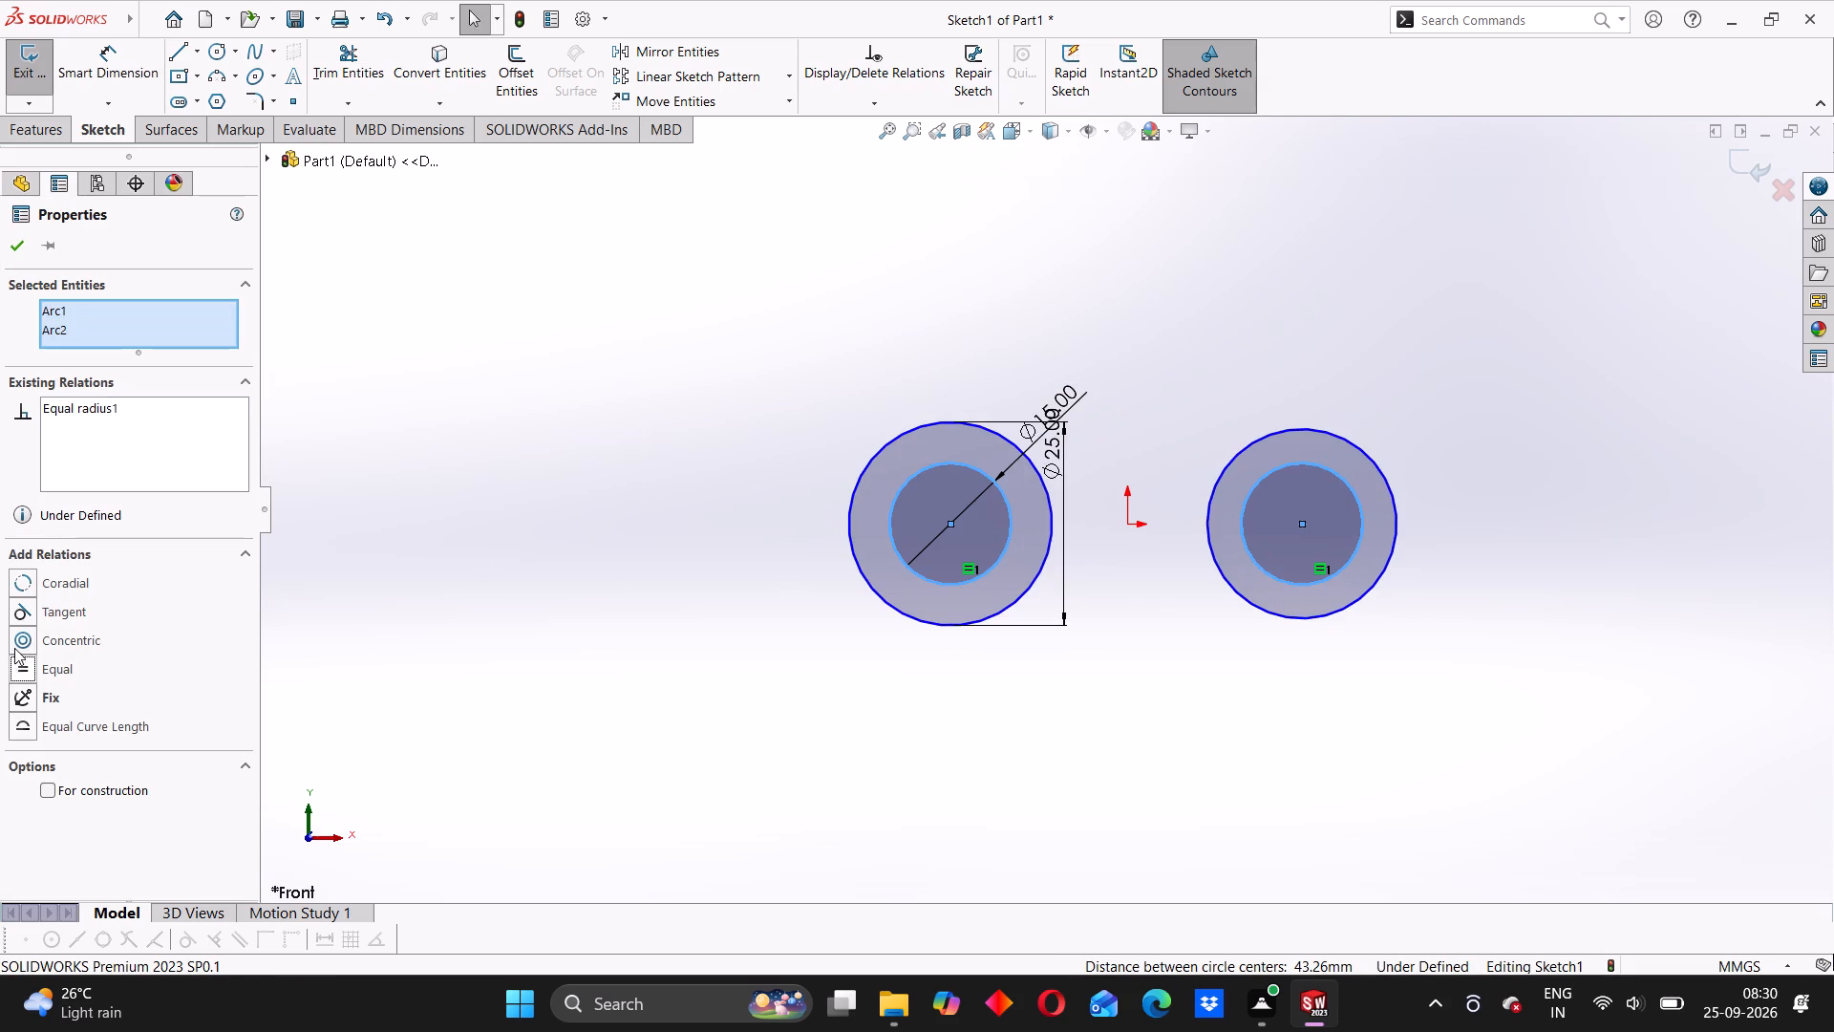
{"action": "left_click", "coordinate": [6, 242]}
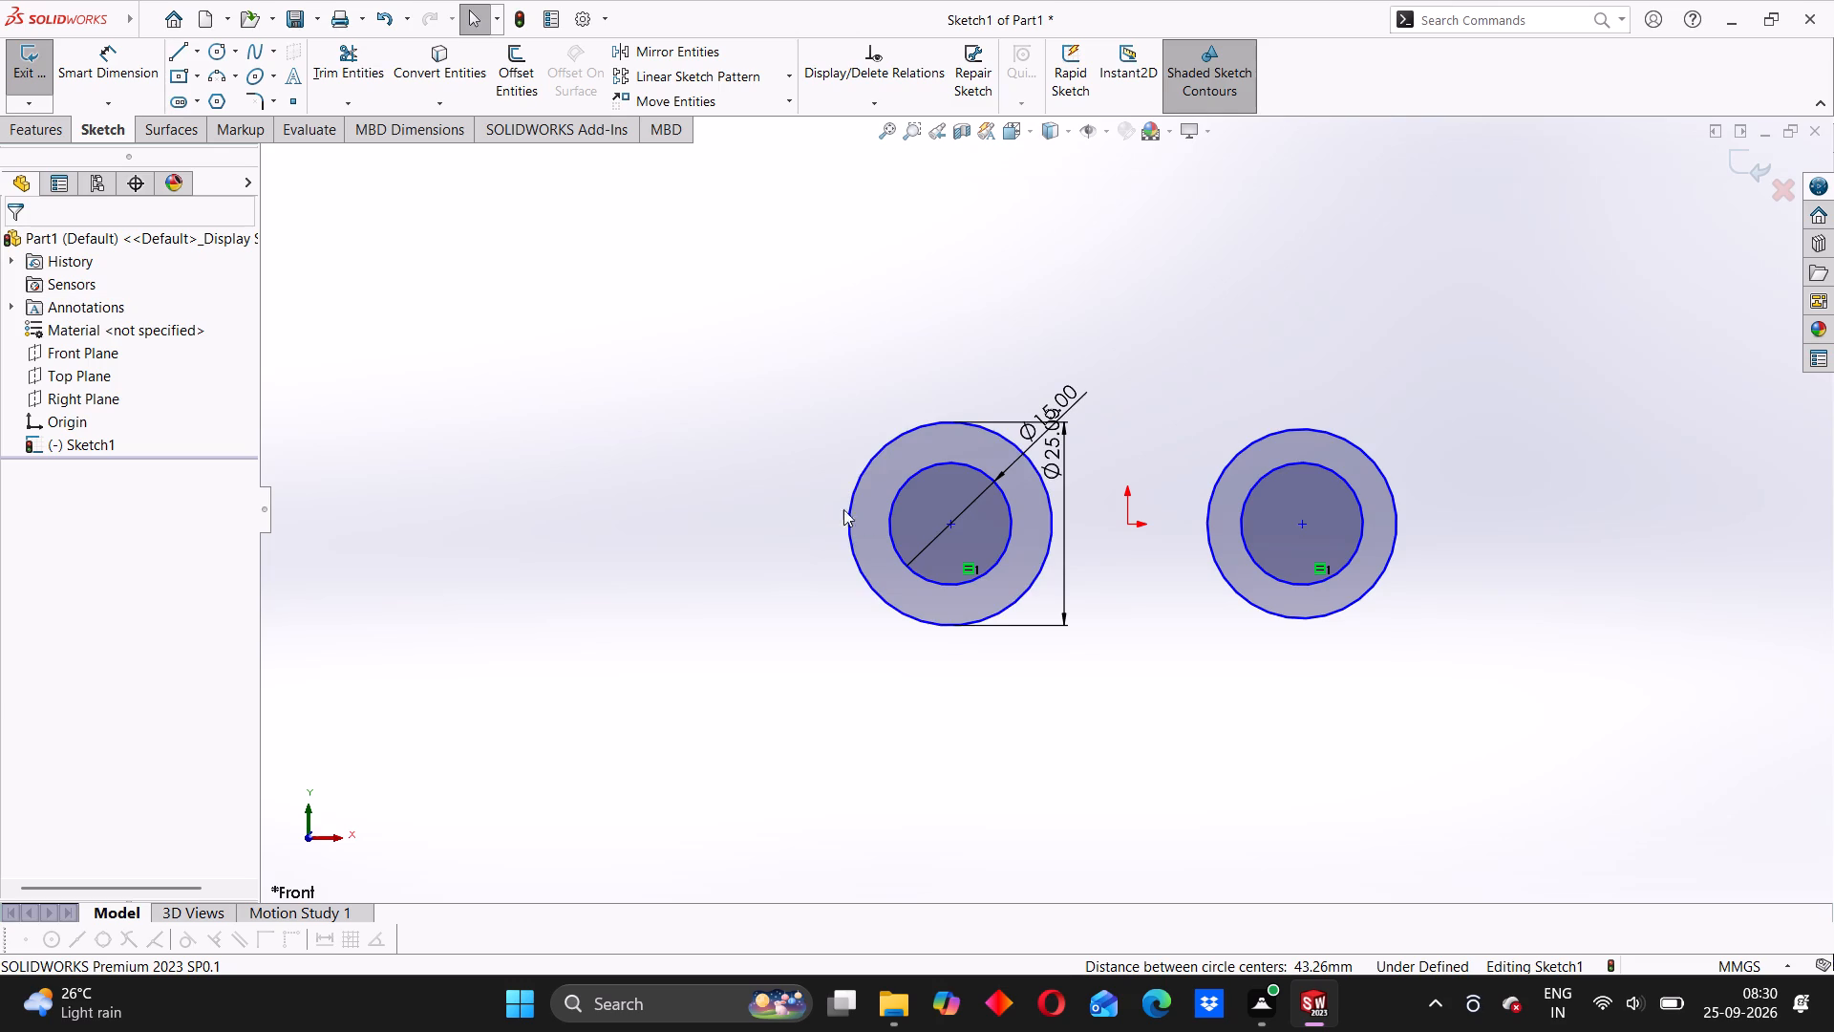
Apply an Equal relation between the outer circles of the two pairs.
{"action": "left_click", "coordinate": [885, 446]}
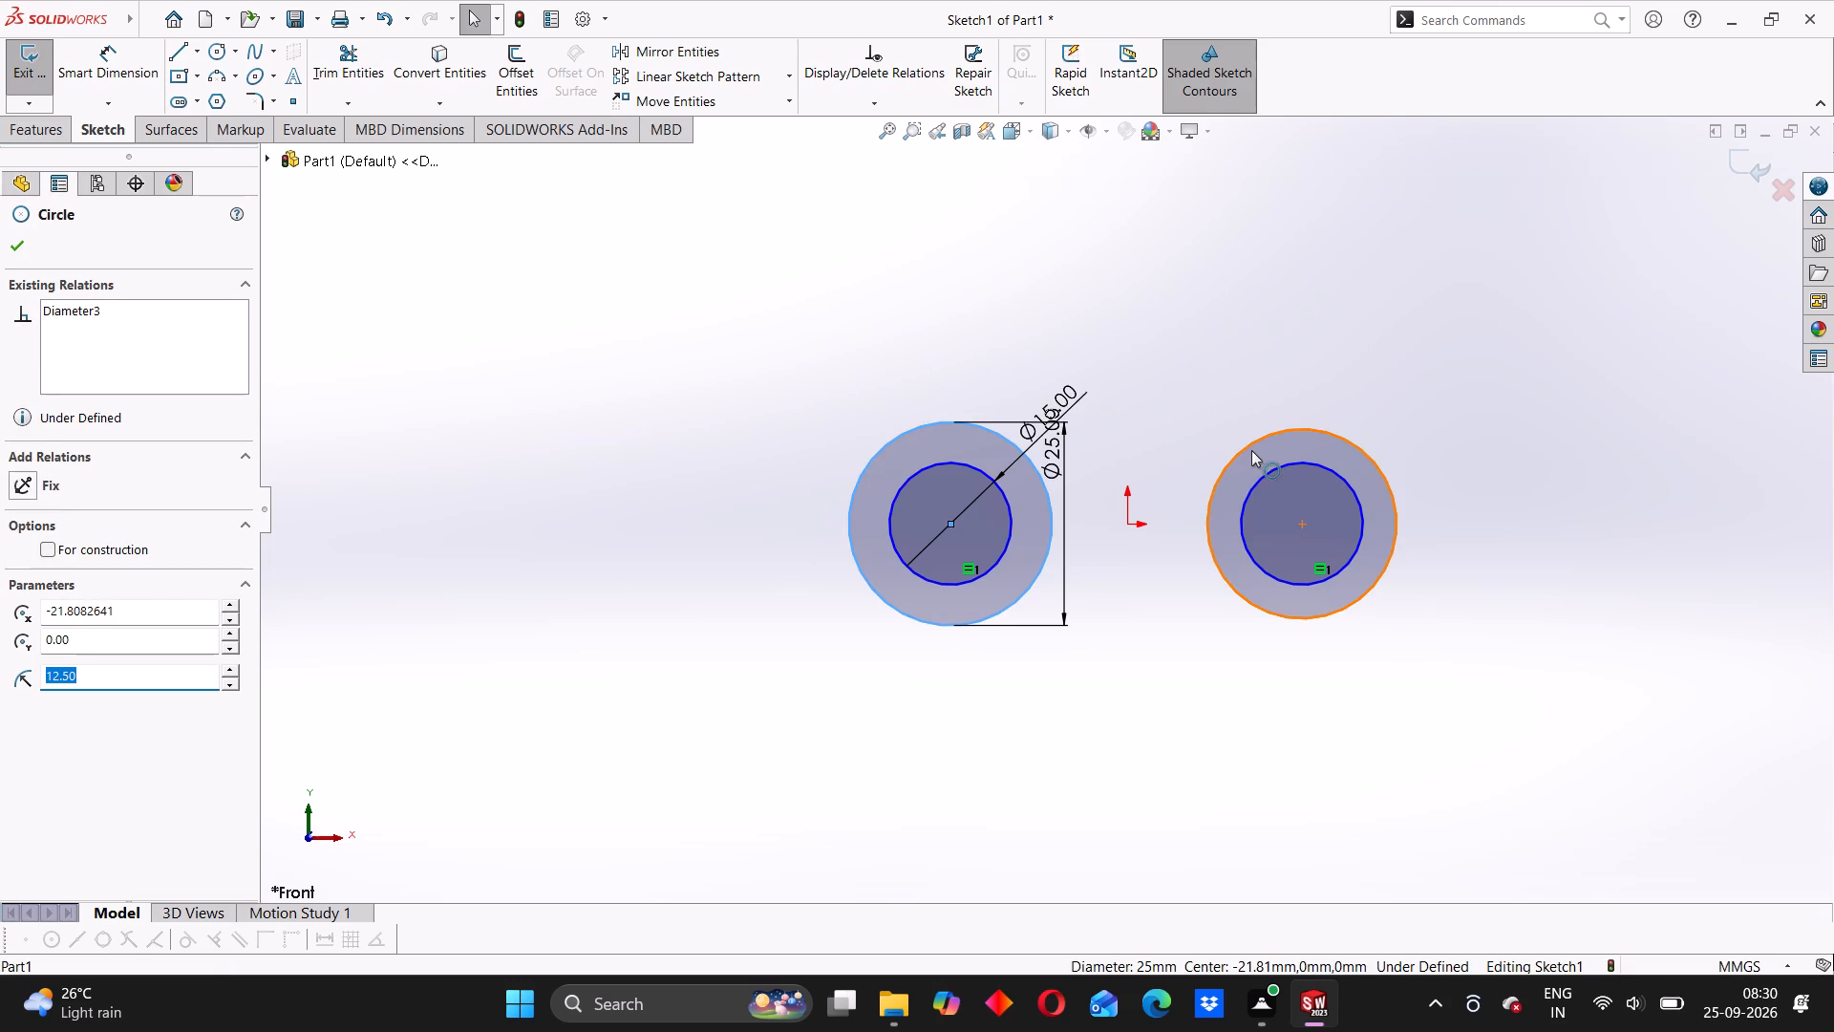
{"action": "left_click", "coordinate": [1251, 448], "text": "ctrl"}
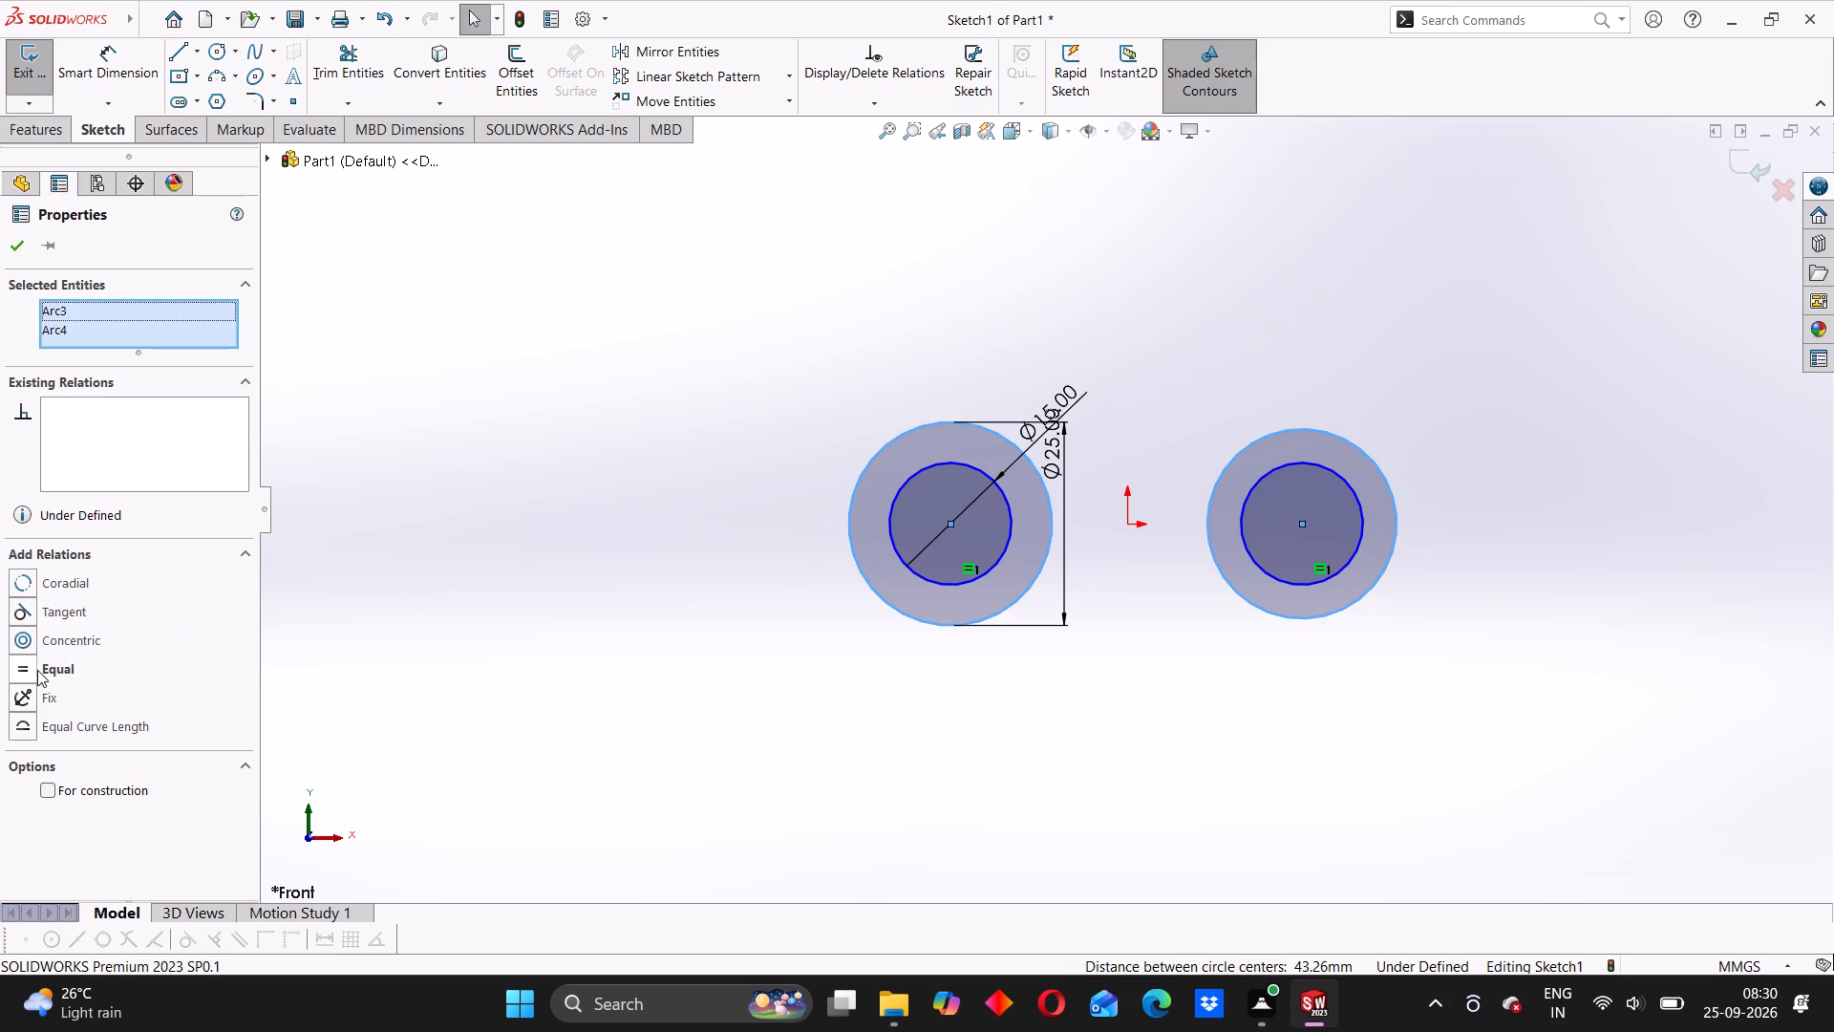
{"action": "left_click", "coordinate": [29, 670]}
{"action": "left_click", "coordinate": [11, 249]}
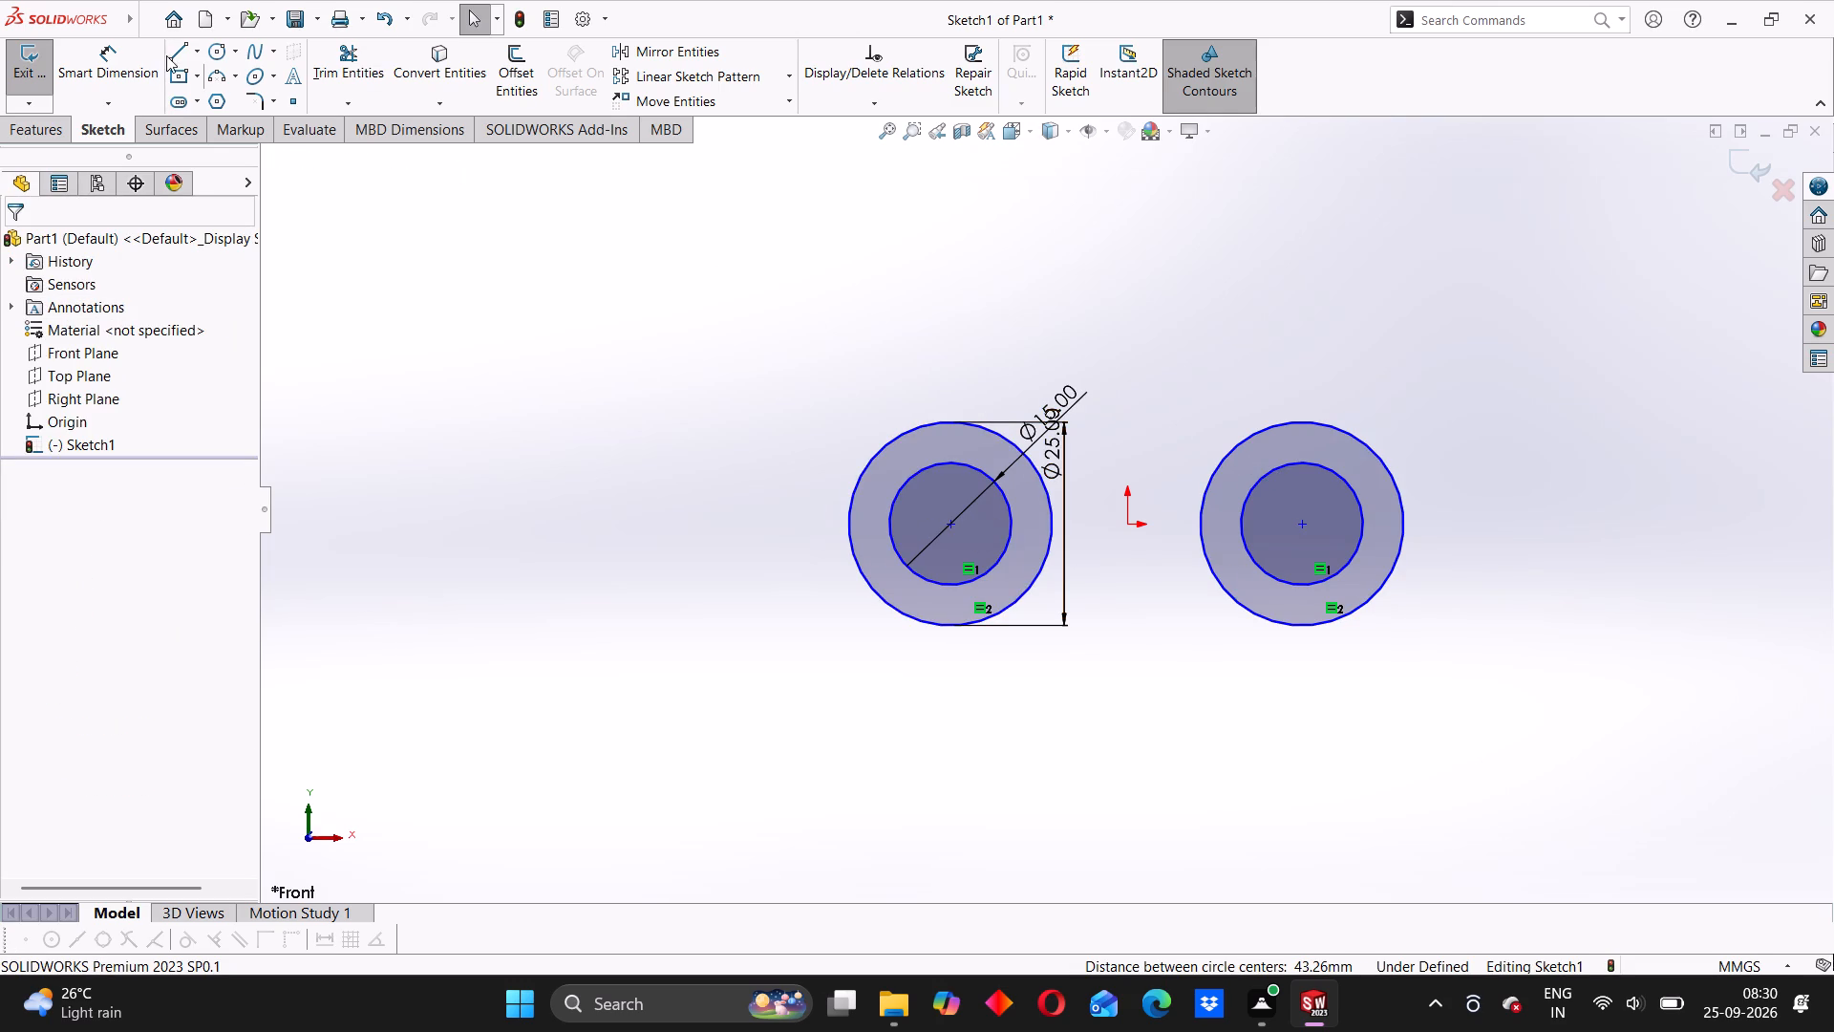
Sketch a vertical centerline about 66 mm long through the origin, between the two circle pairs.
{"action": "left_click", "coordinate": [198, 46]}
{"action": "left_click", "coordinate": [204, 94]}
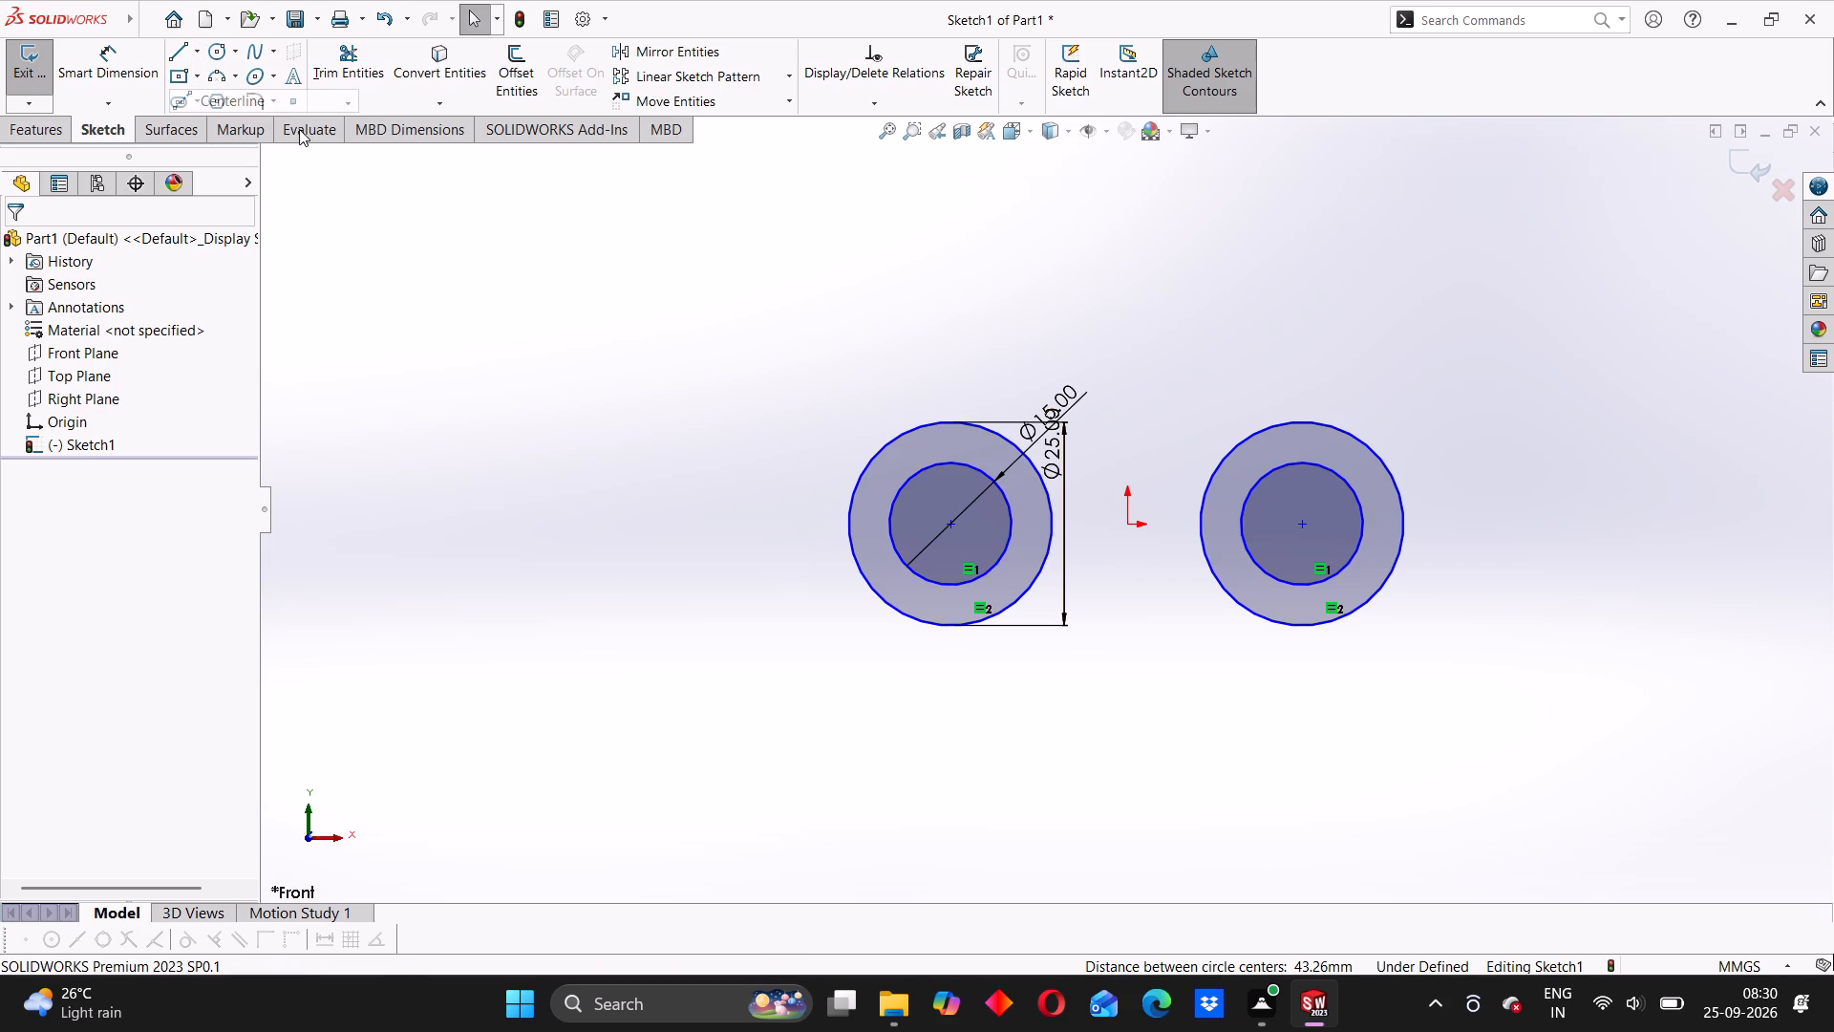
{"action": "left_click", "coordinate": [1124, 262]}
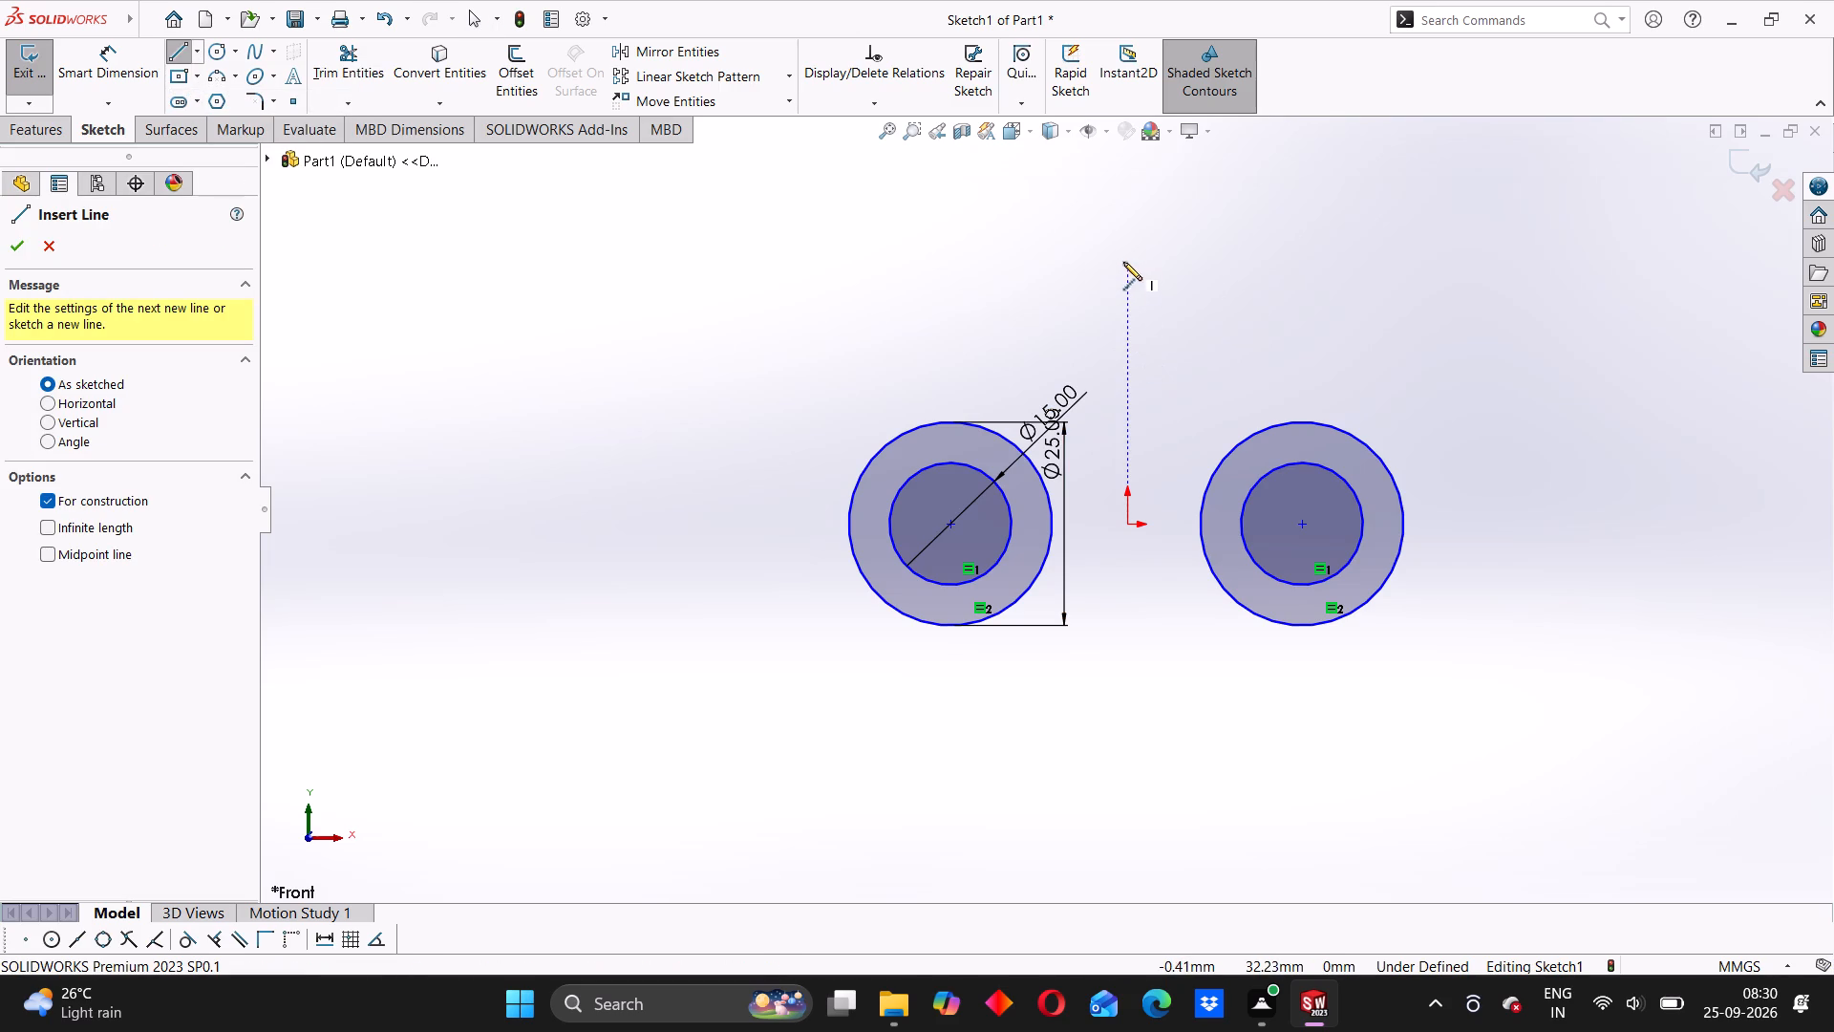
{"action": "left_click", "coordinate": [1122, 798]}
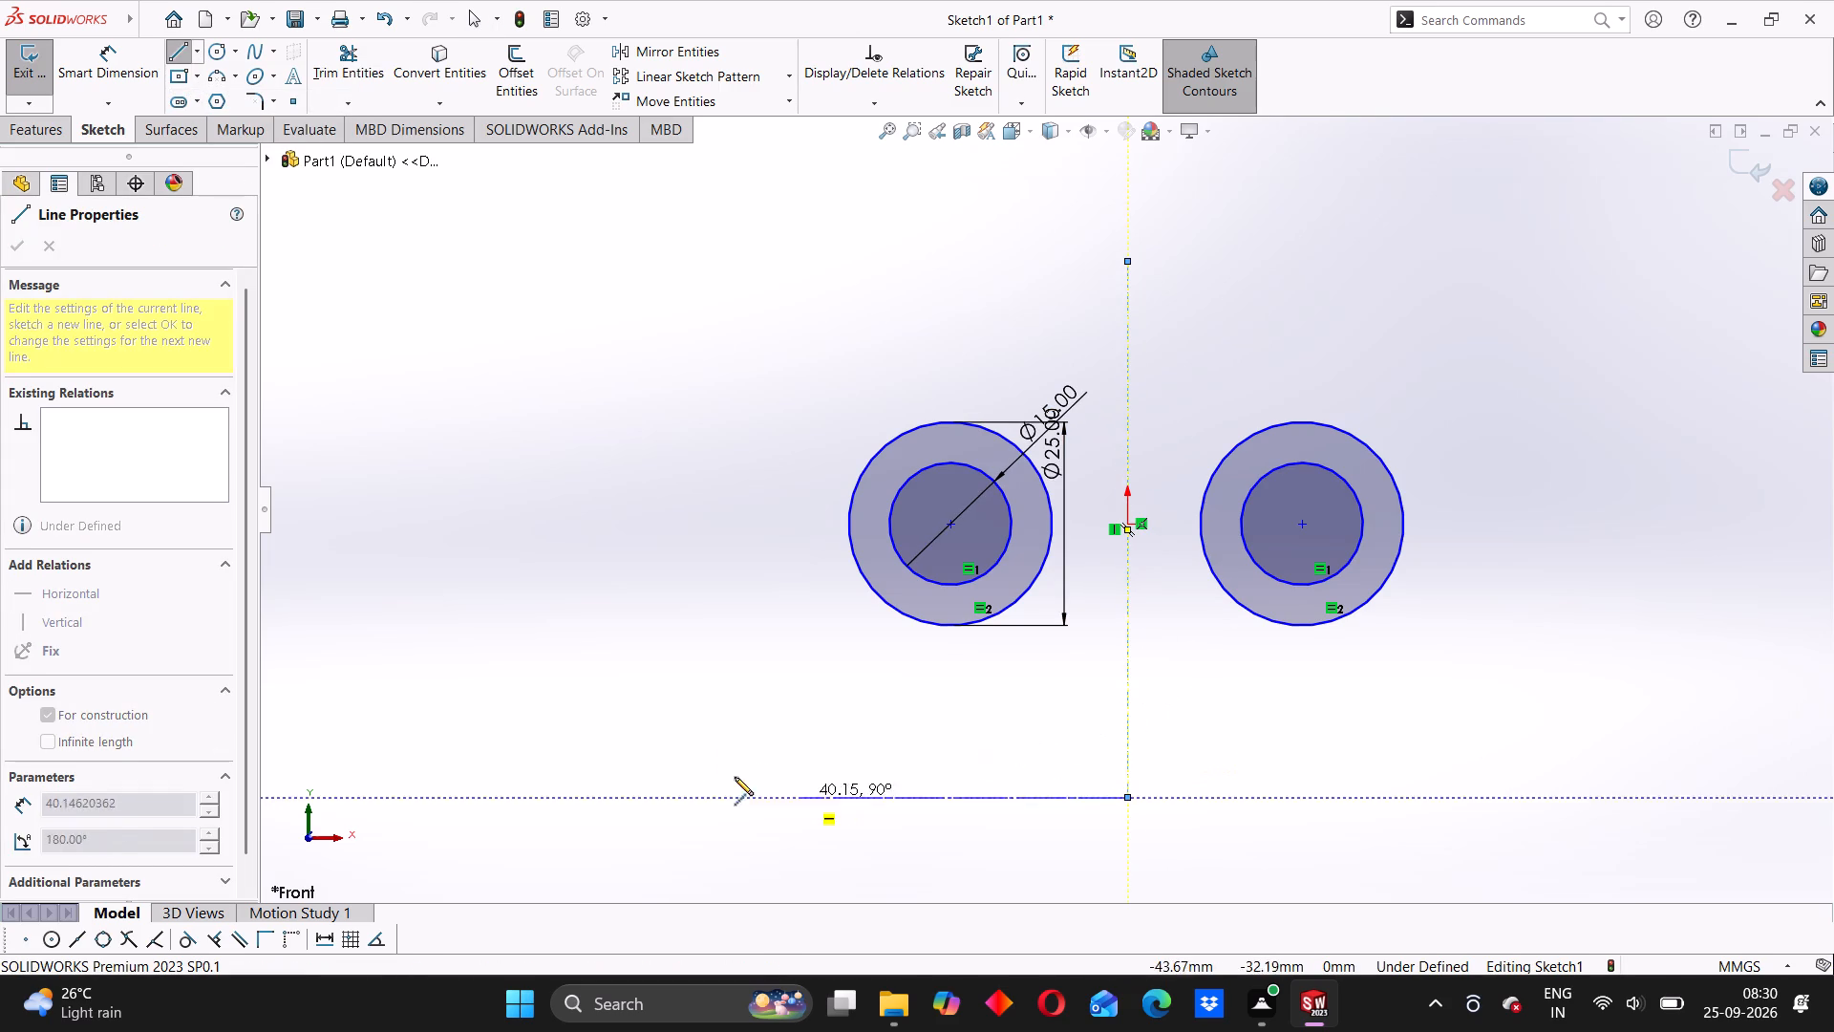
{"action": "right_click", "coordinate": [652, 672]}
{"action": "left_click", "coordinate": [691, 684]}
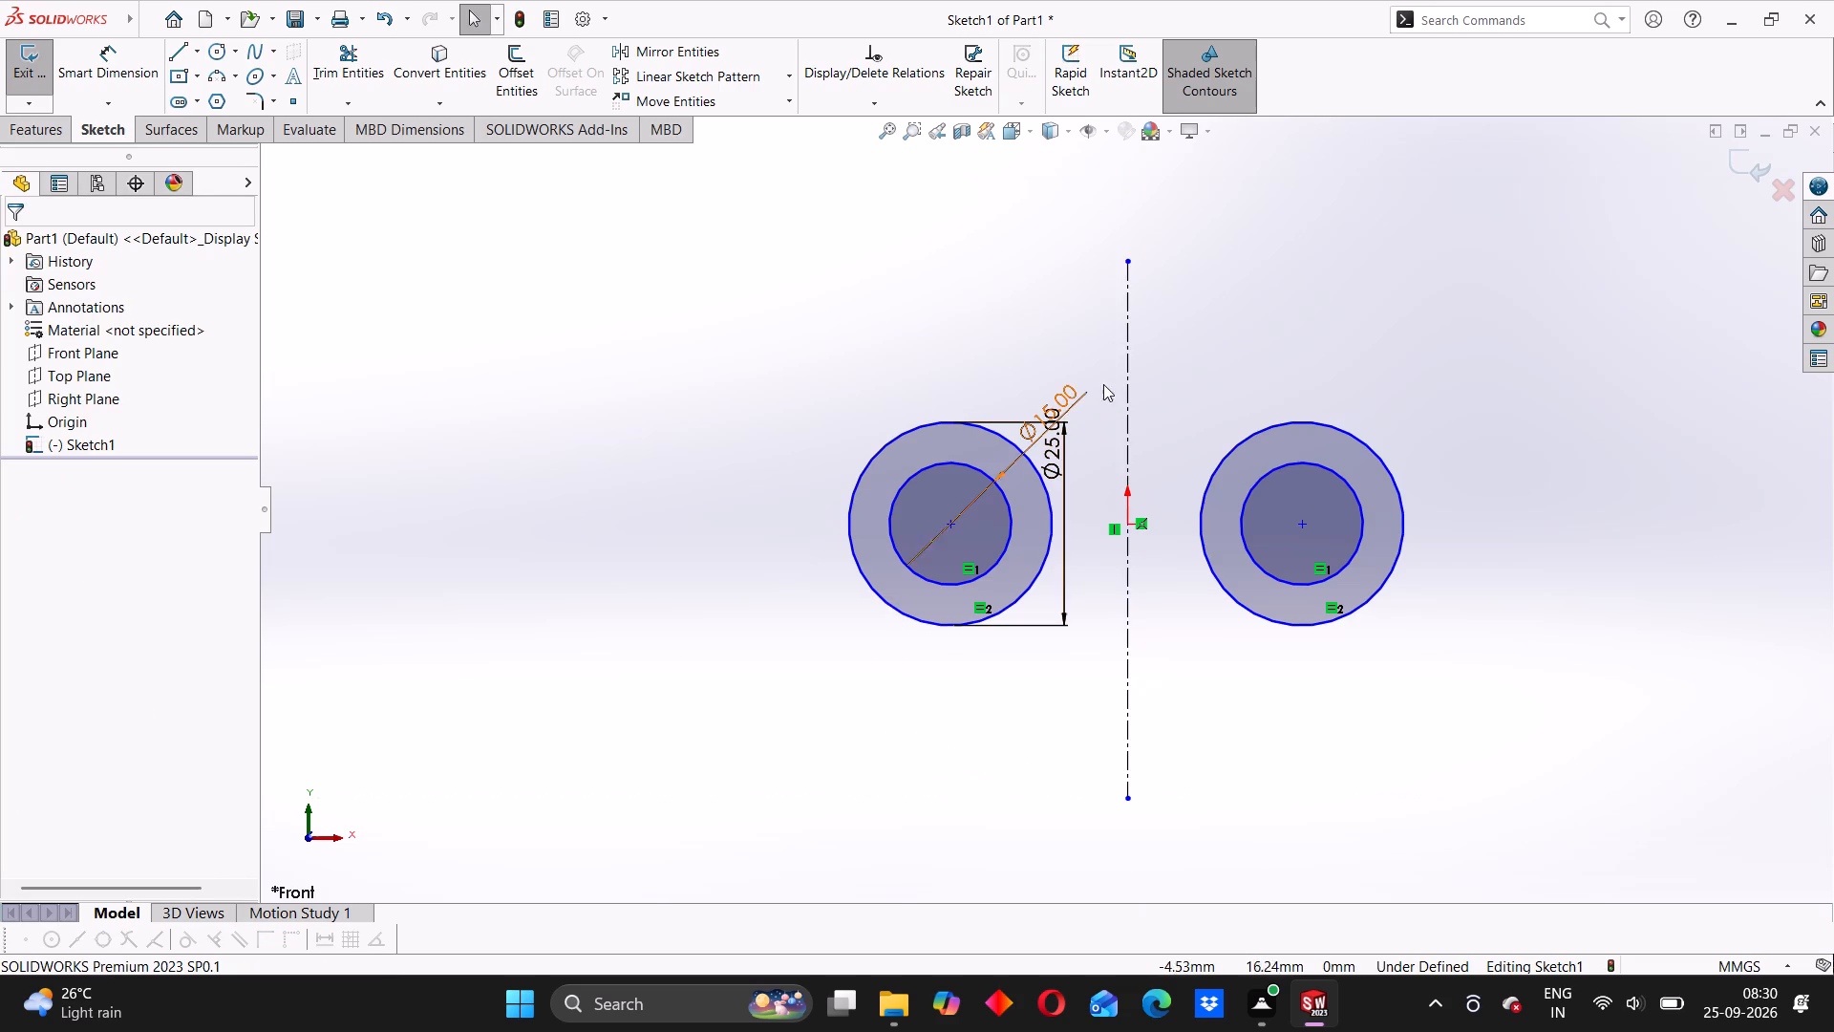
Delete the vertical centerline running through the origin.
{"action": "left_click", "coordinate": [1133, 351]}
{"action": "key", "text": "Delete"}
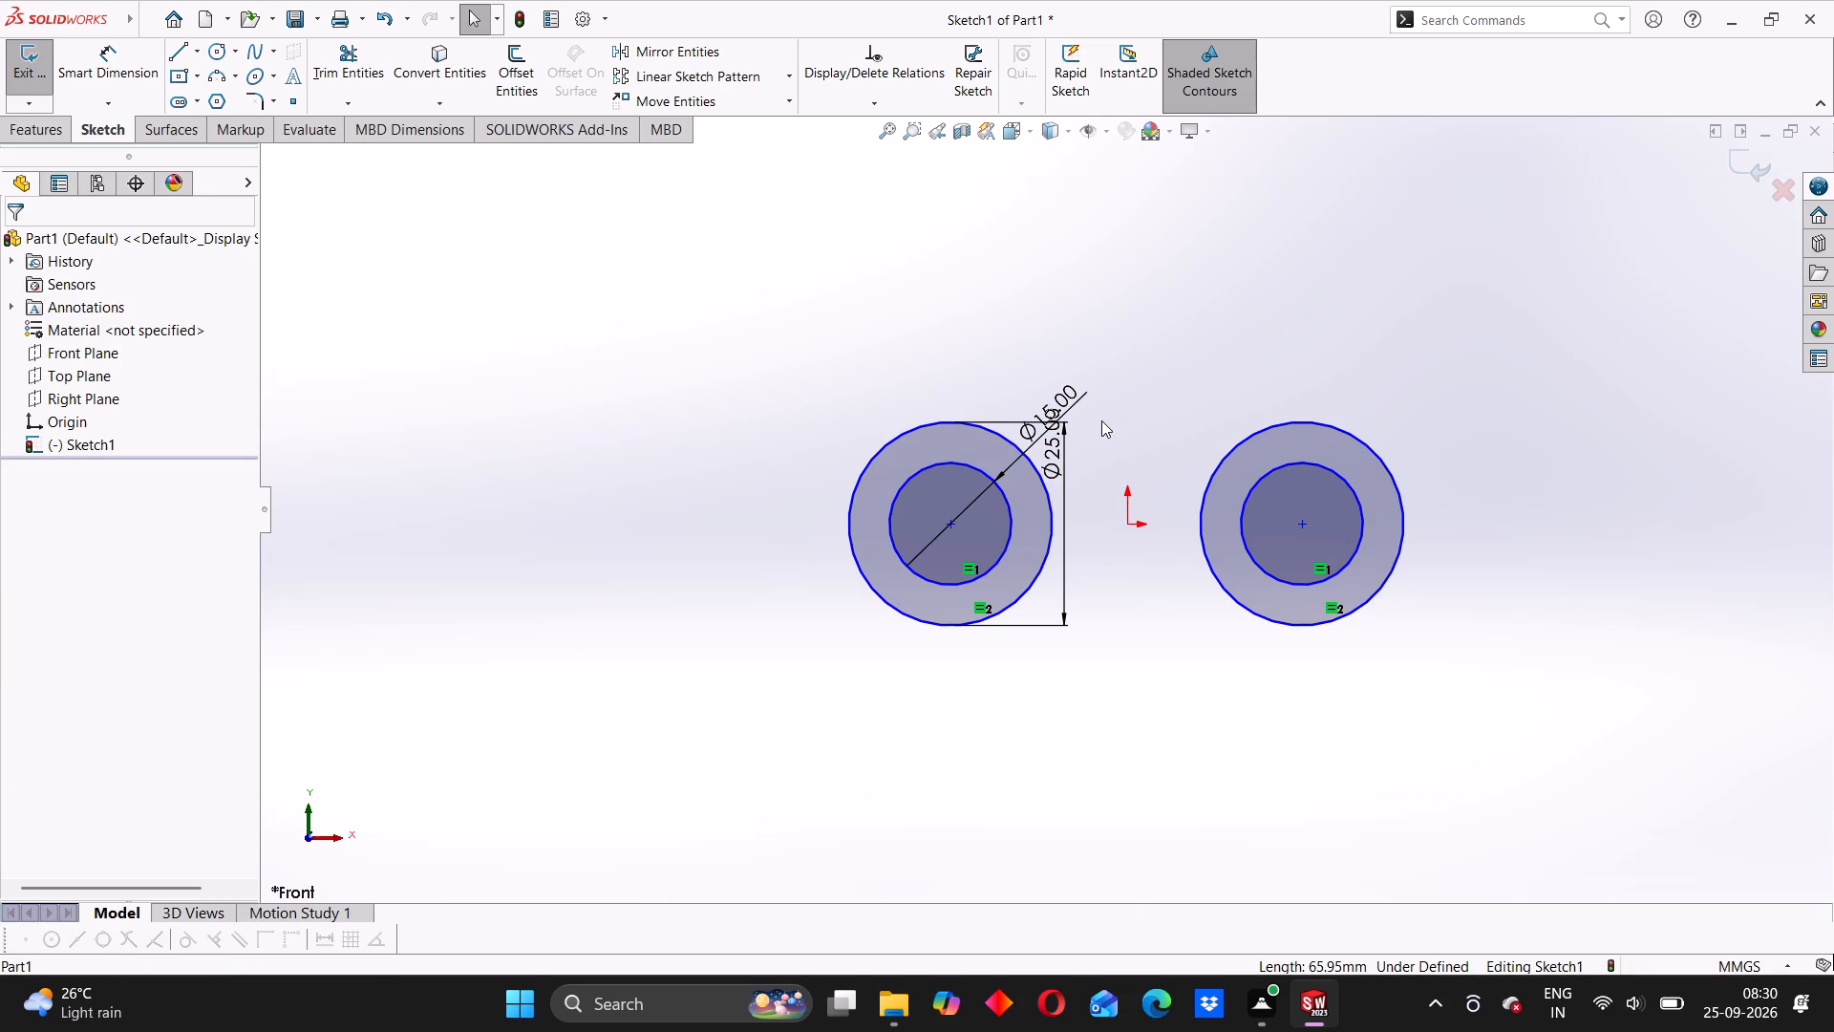
Dimension the horizontal distance between the centres of the two circle pairs to 35 mm.
{"action": "left_click", "coordinate": [122, 76]}
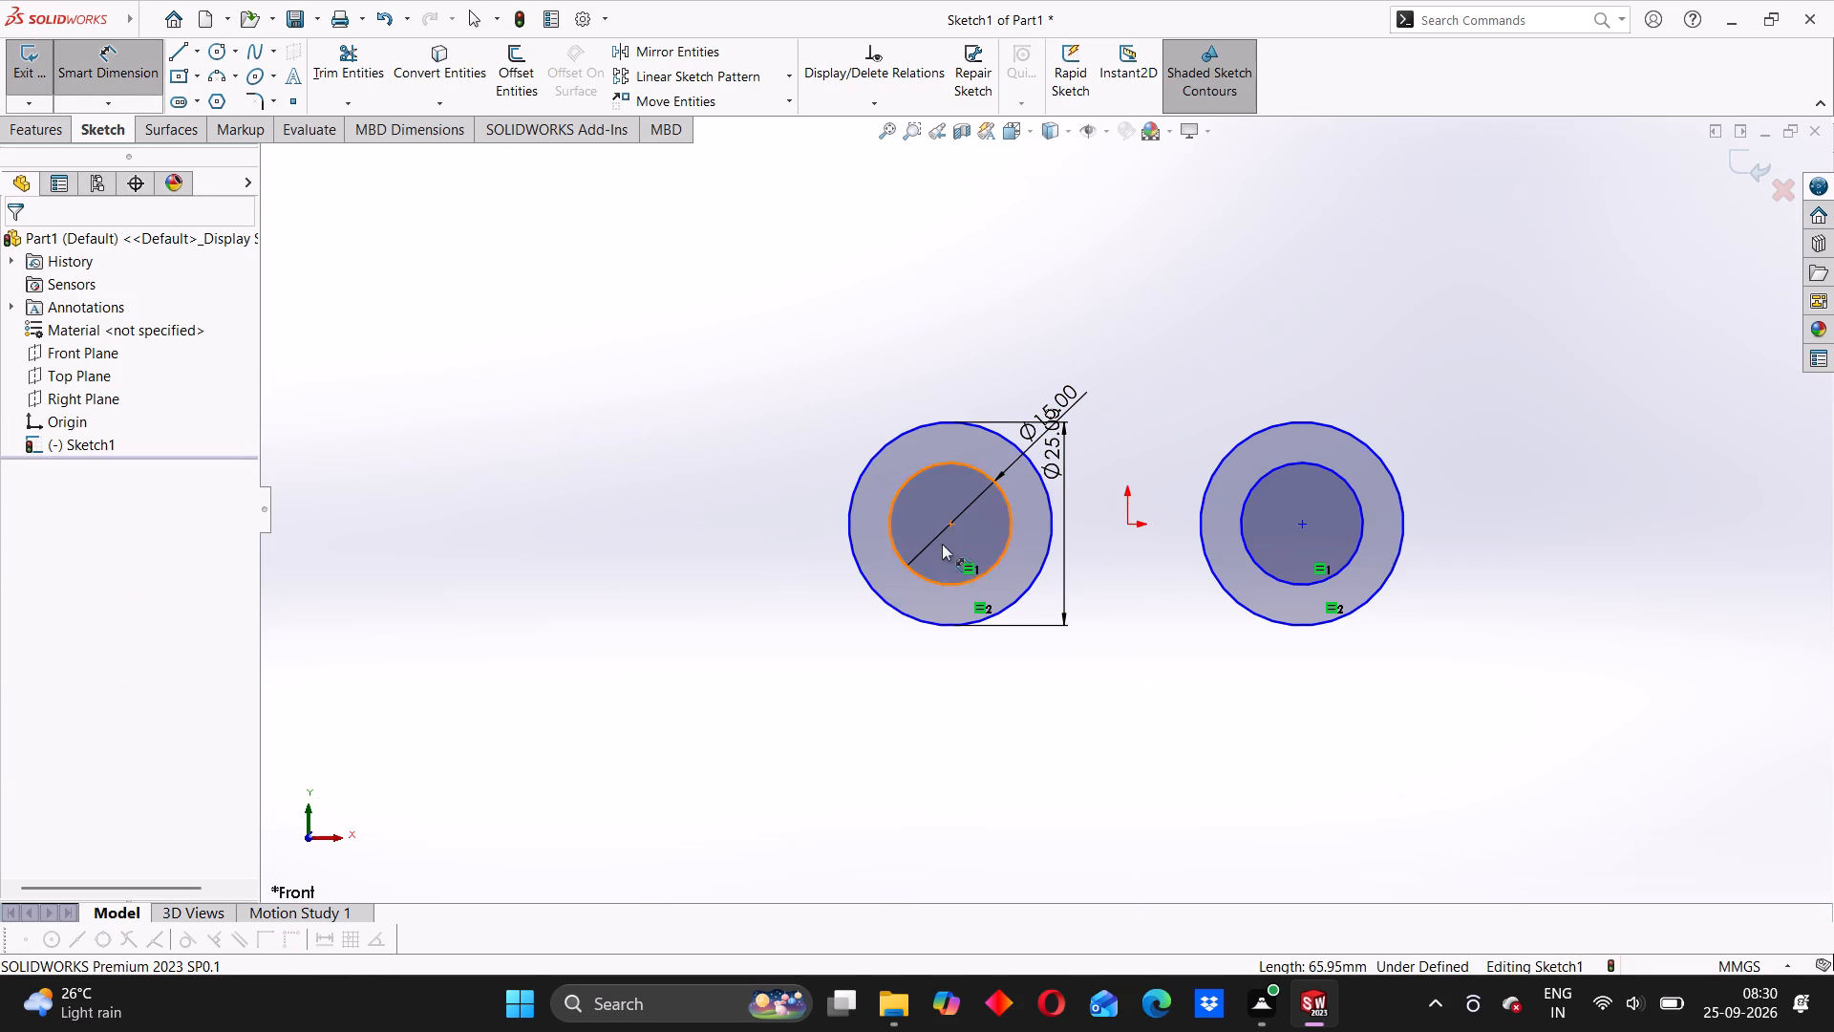
{"action": "left_click", "coordinate": [947, 522]}
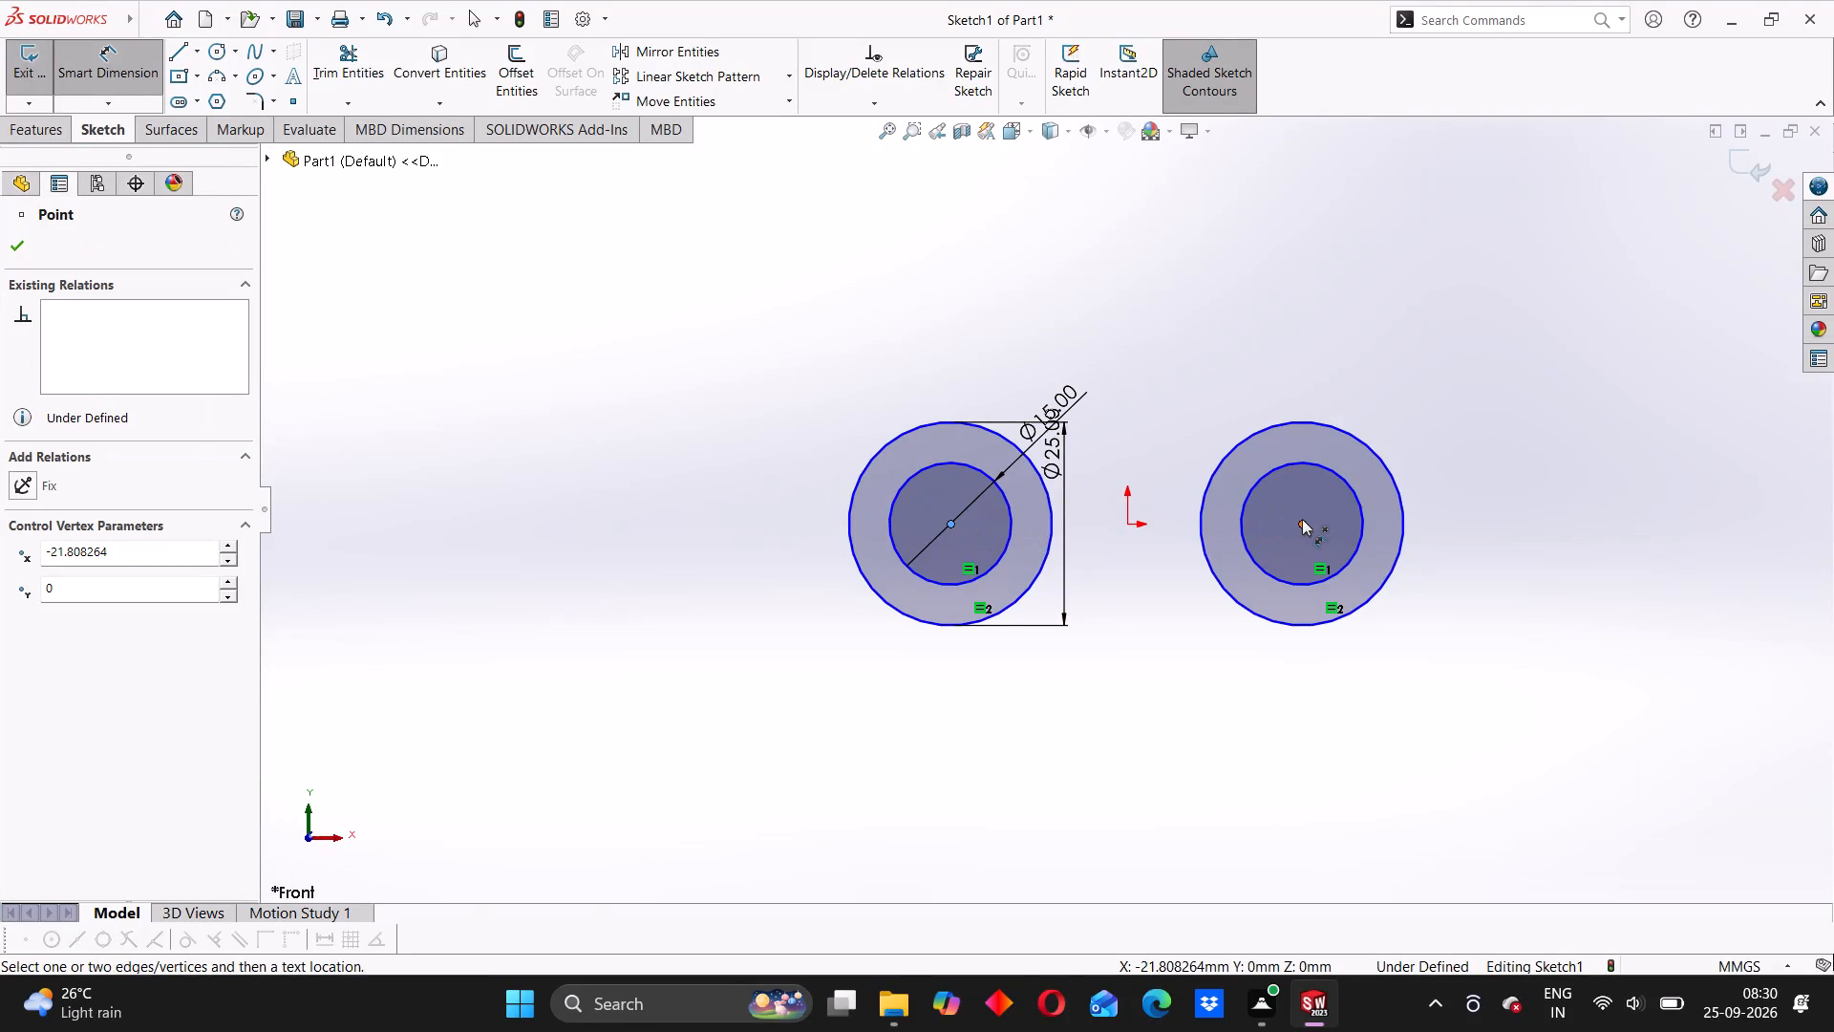
{"action": "left_click", "coordinate": [1302, 521]}
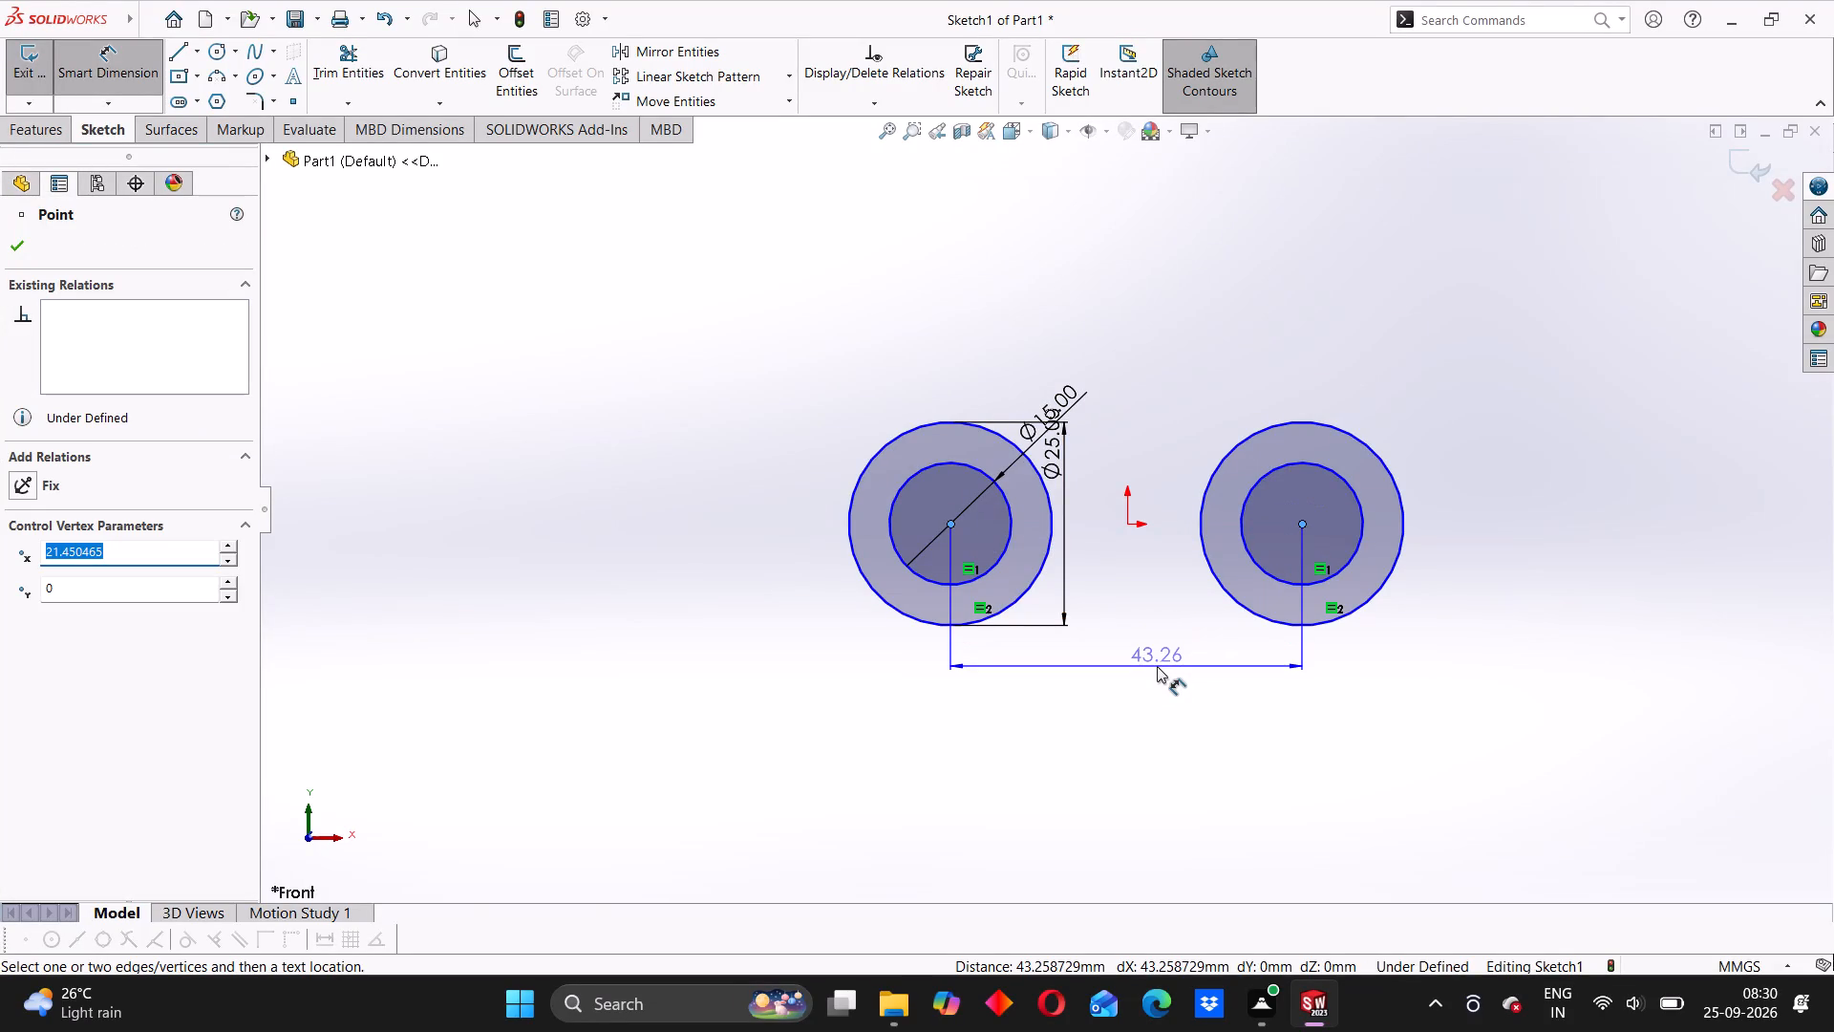
{"action": "left_click", "coordinate": [1154, 664]}
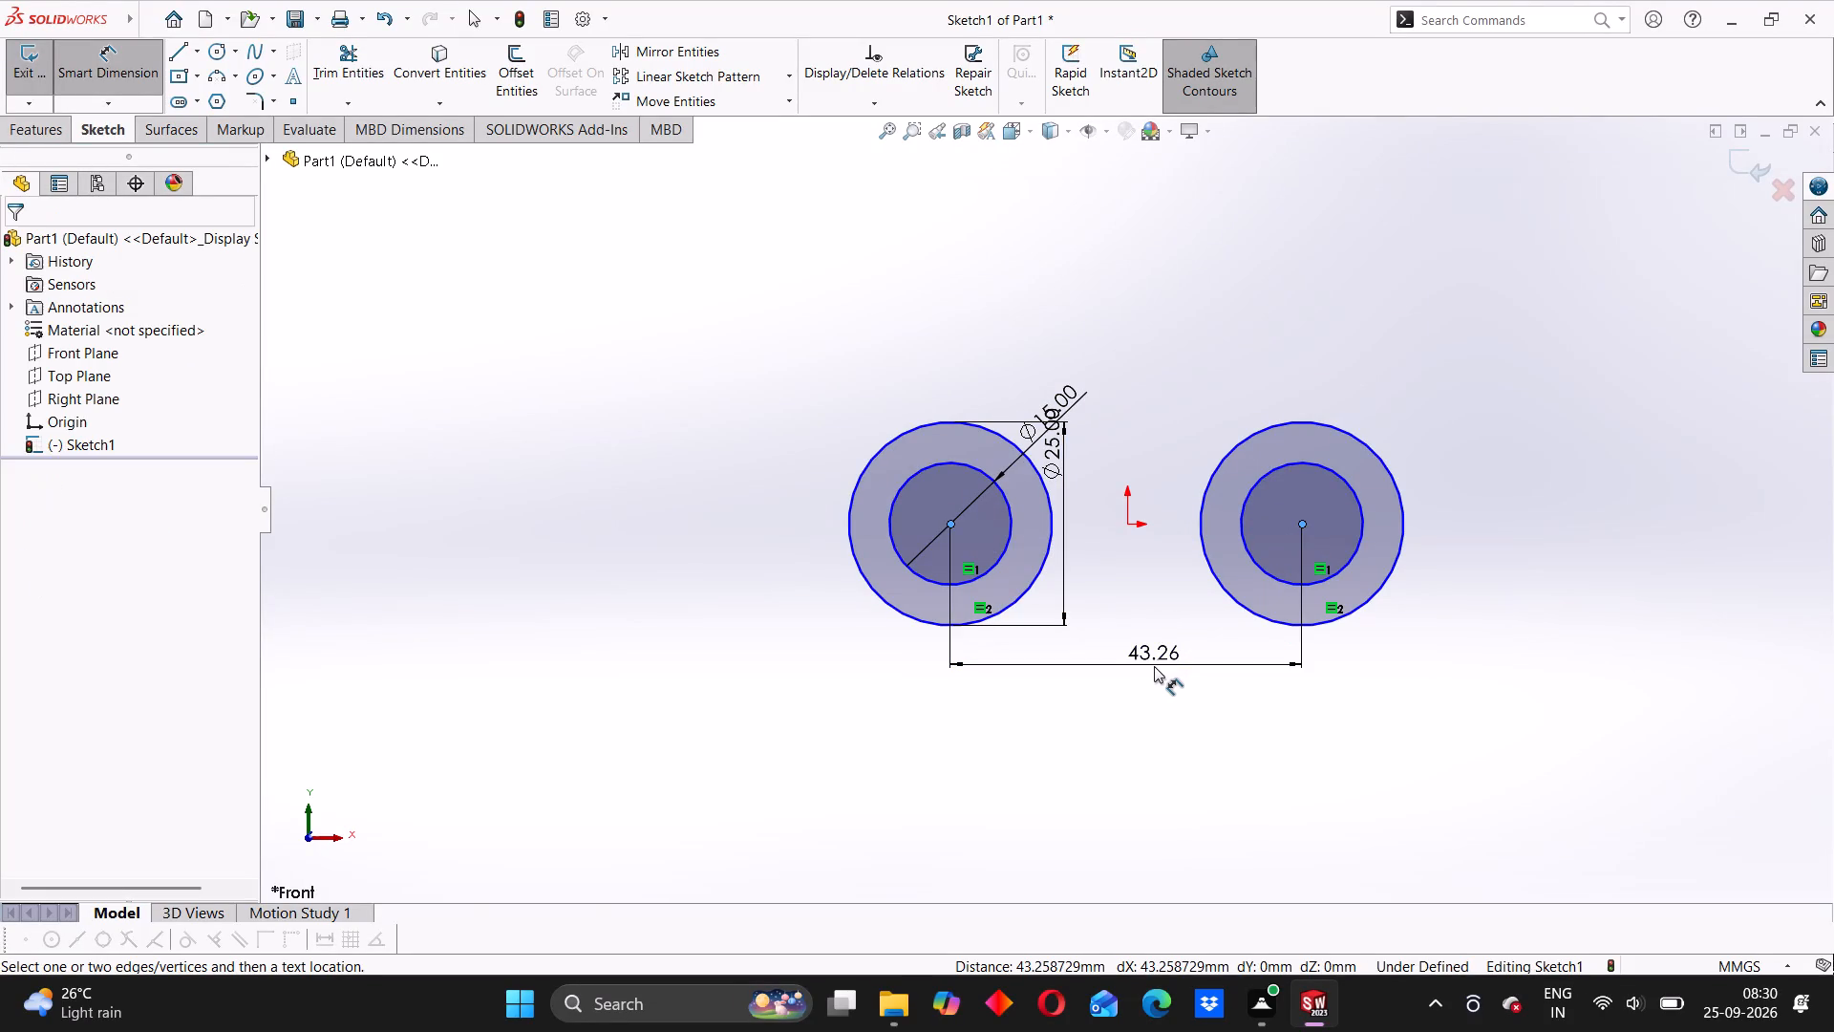
{"action": "type", "text": "35"}
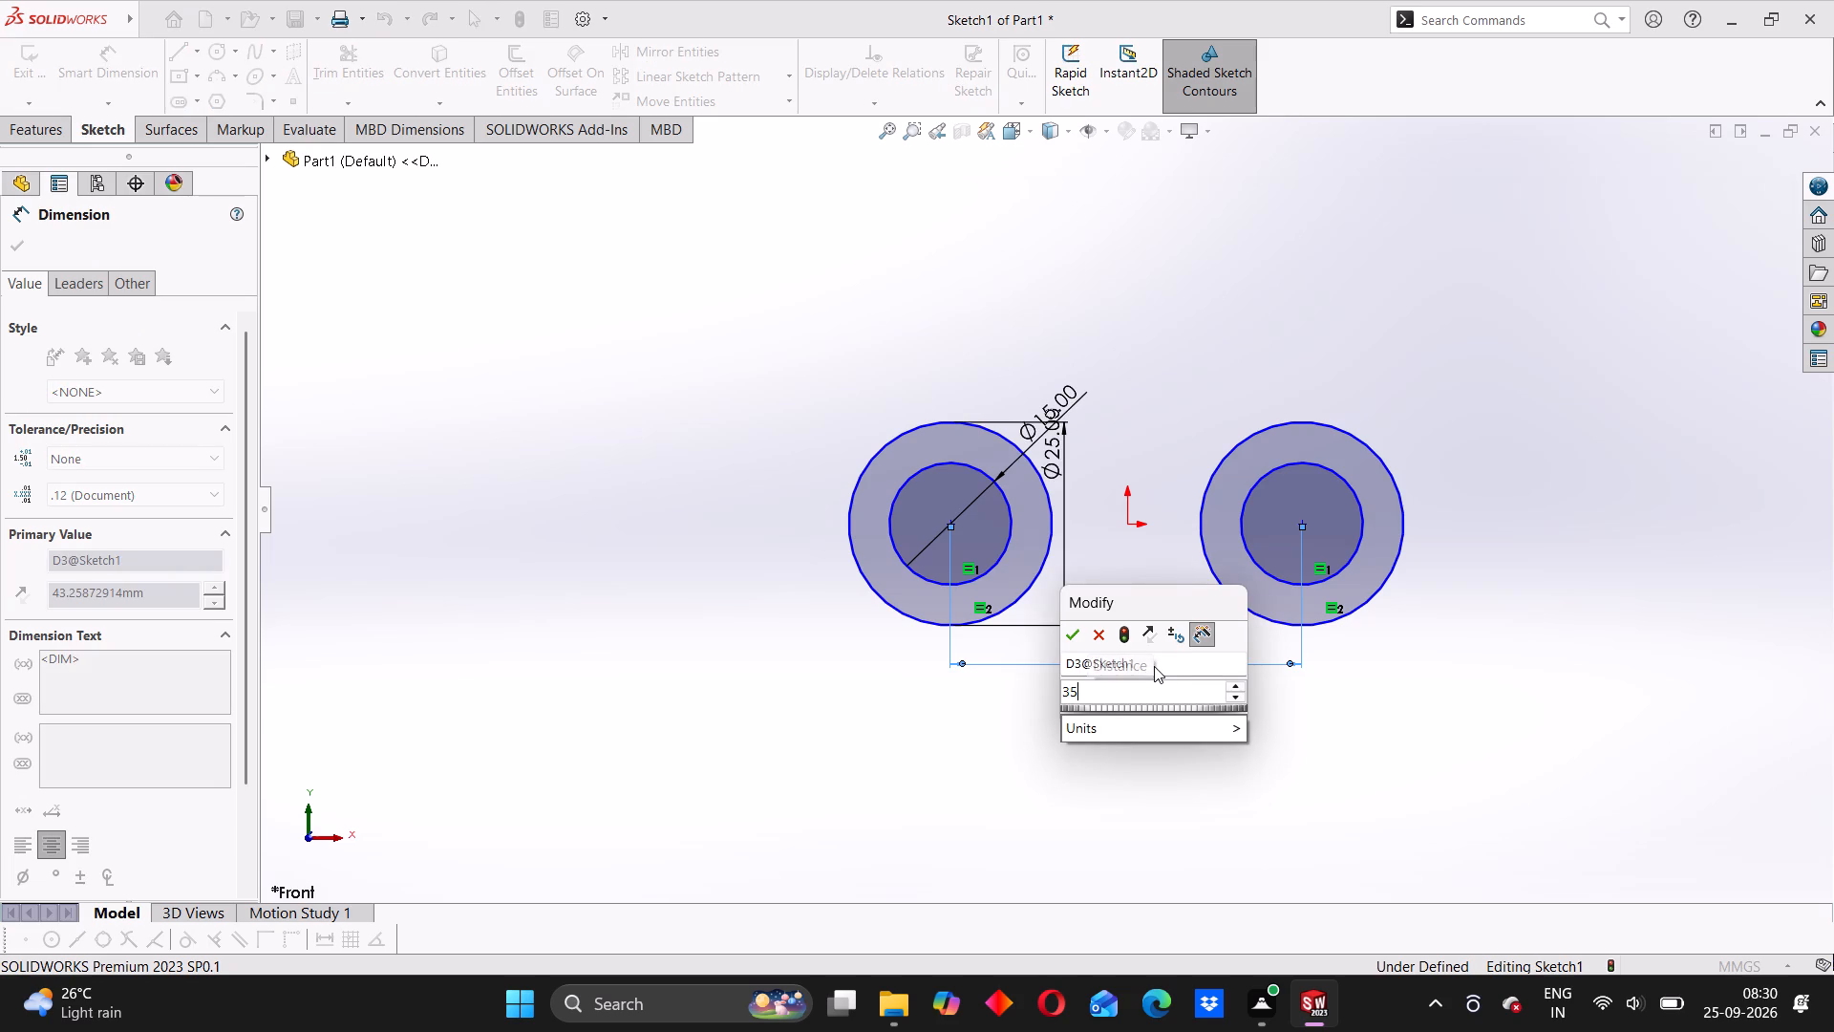
{"action": "key", "text": "Return"}
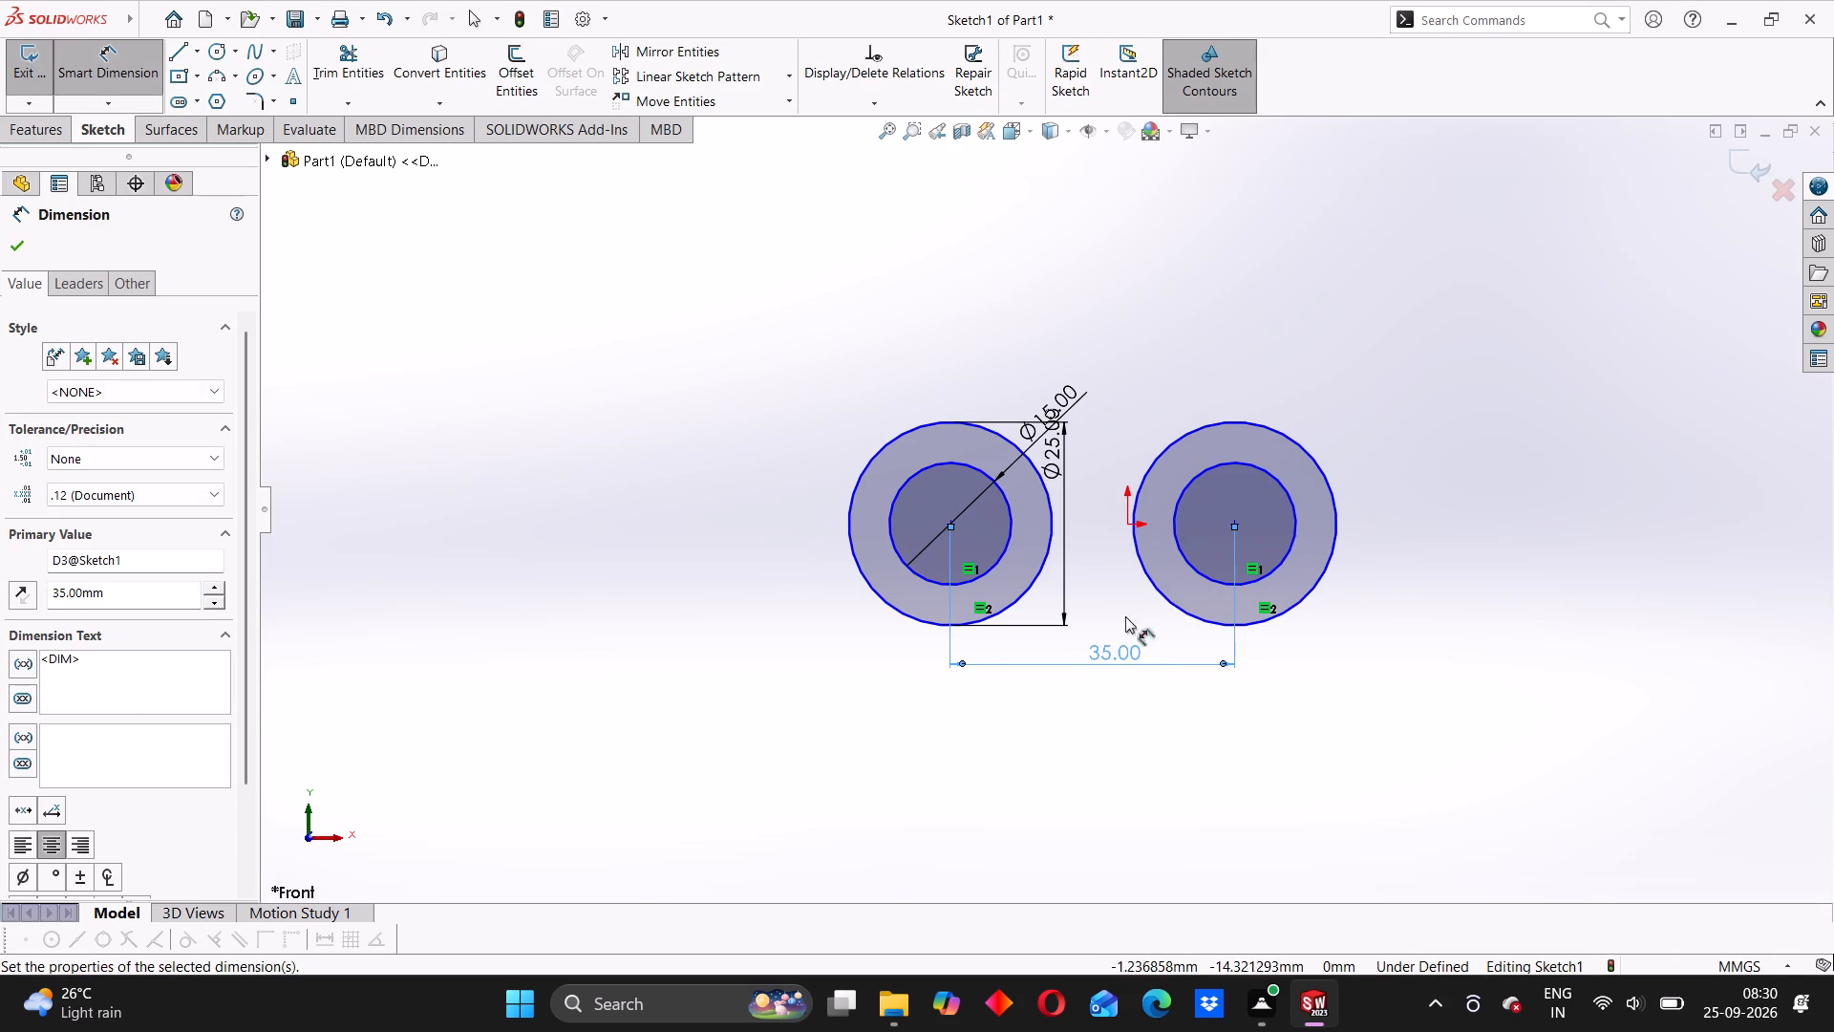
Dimension the distance from the origin to the left circle pair's centre as 35/2, 17.5 mm.
{"action": "left_click", "coordinate": [1129, 524]}
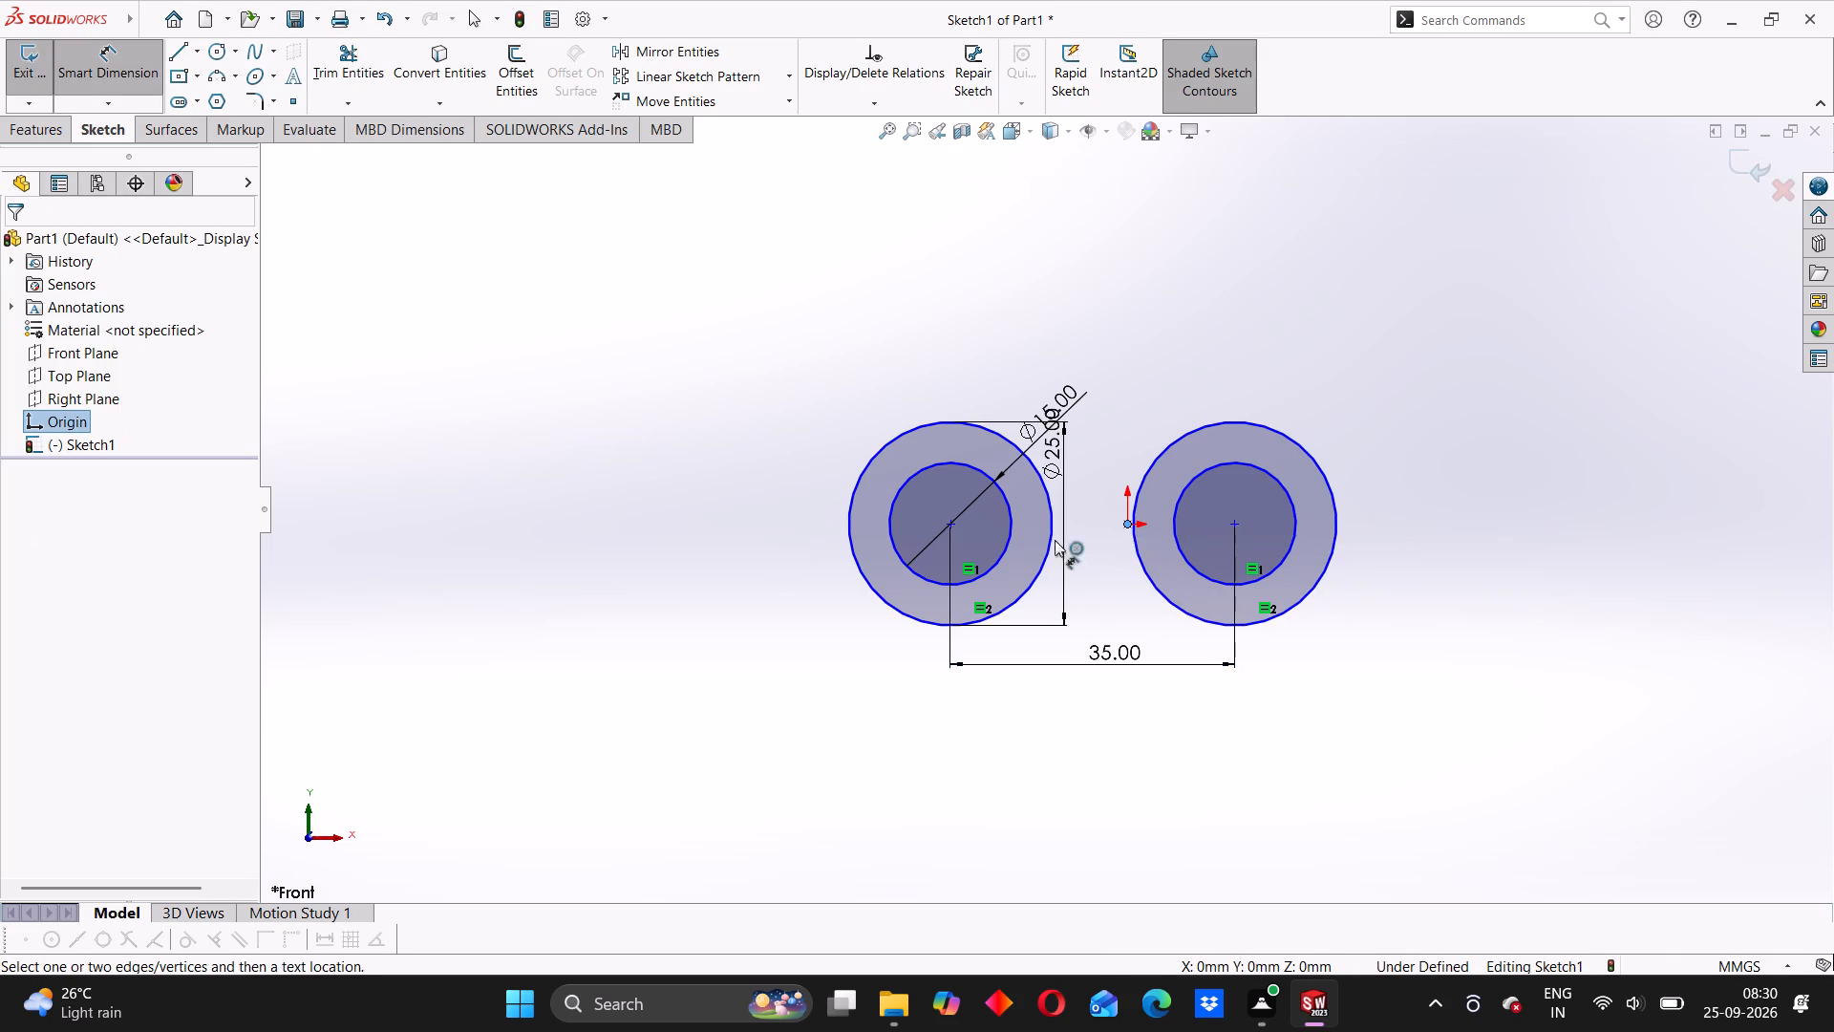
{"action": "left_click", "coordinate": [952, 522]}
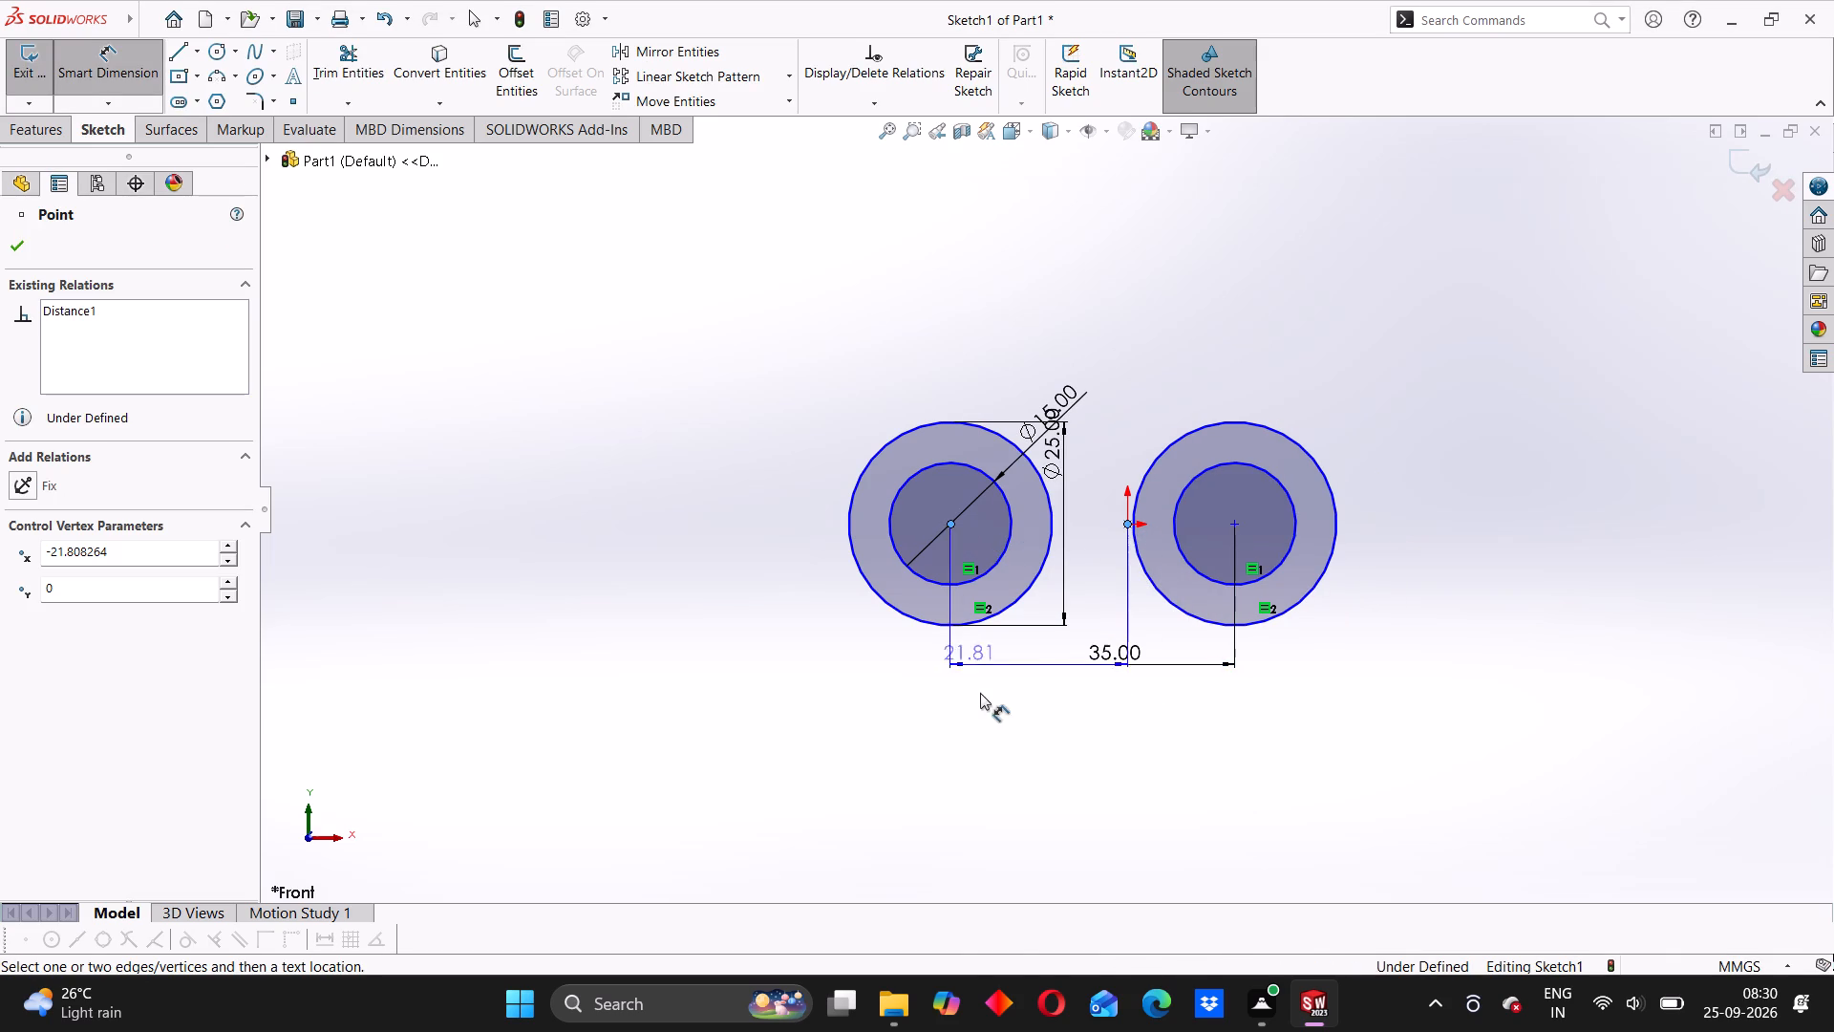
{"action": "left_click", "coordinate": [973, 722]}
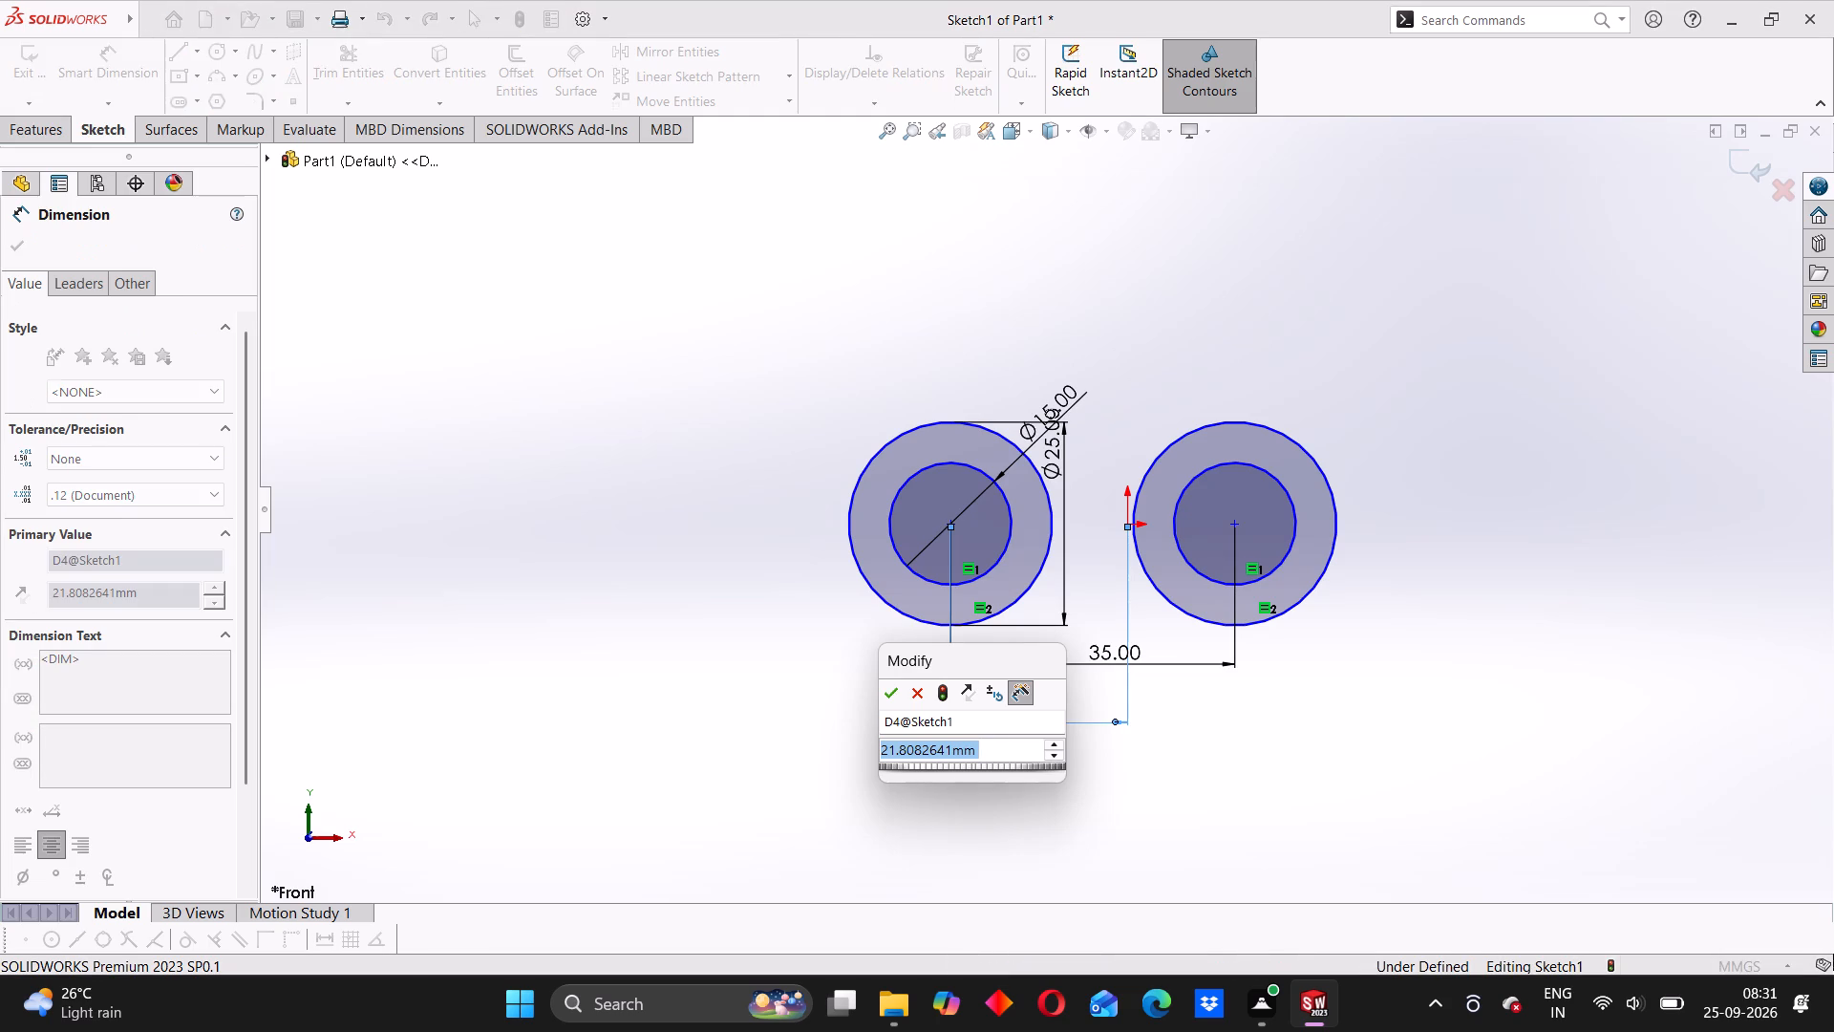
{"action": "type", "text": "35/"}
{"action": "key", "text": "2"}
{"action": "key", "text": "Return"}
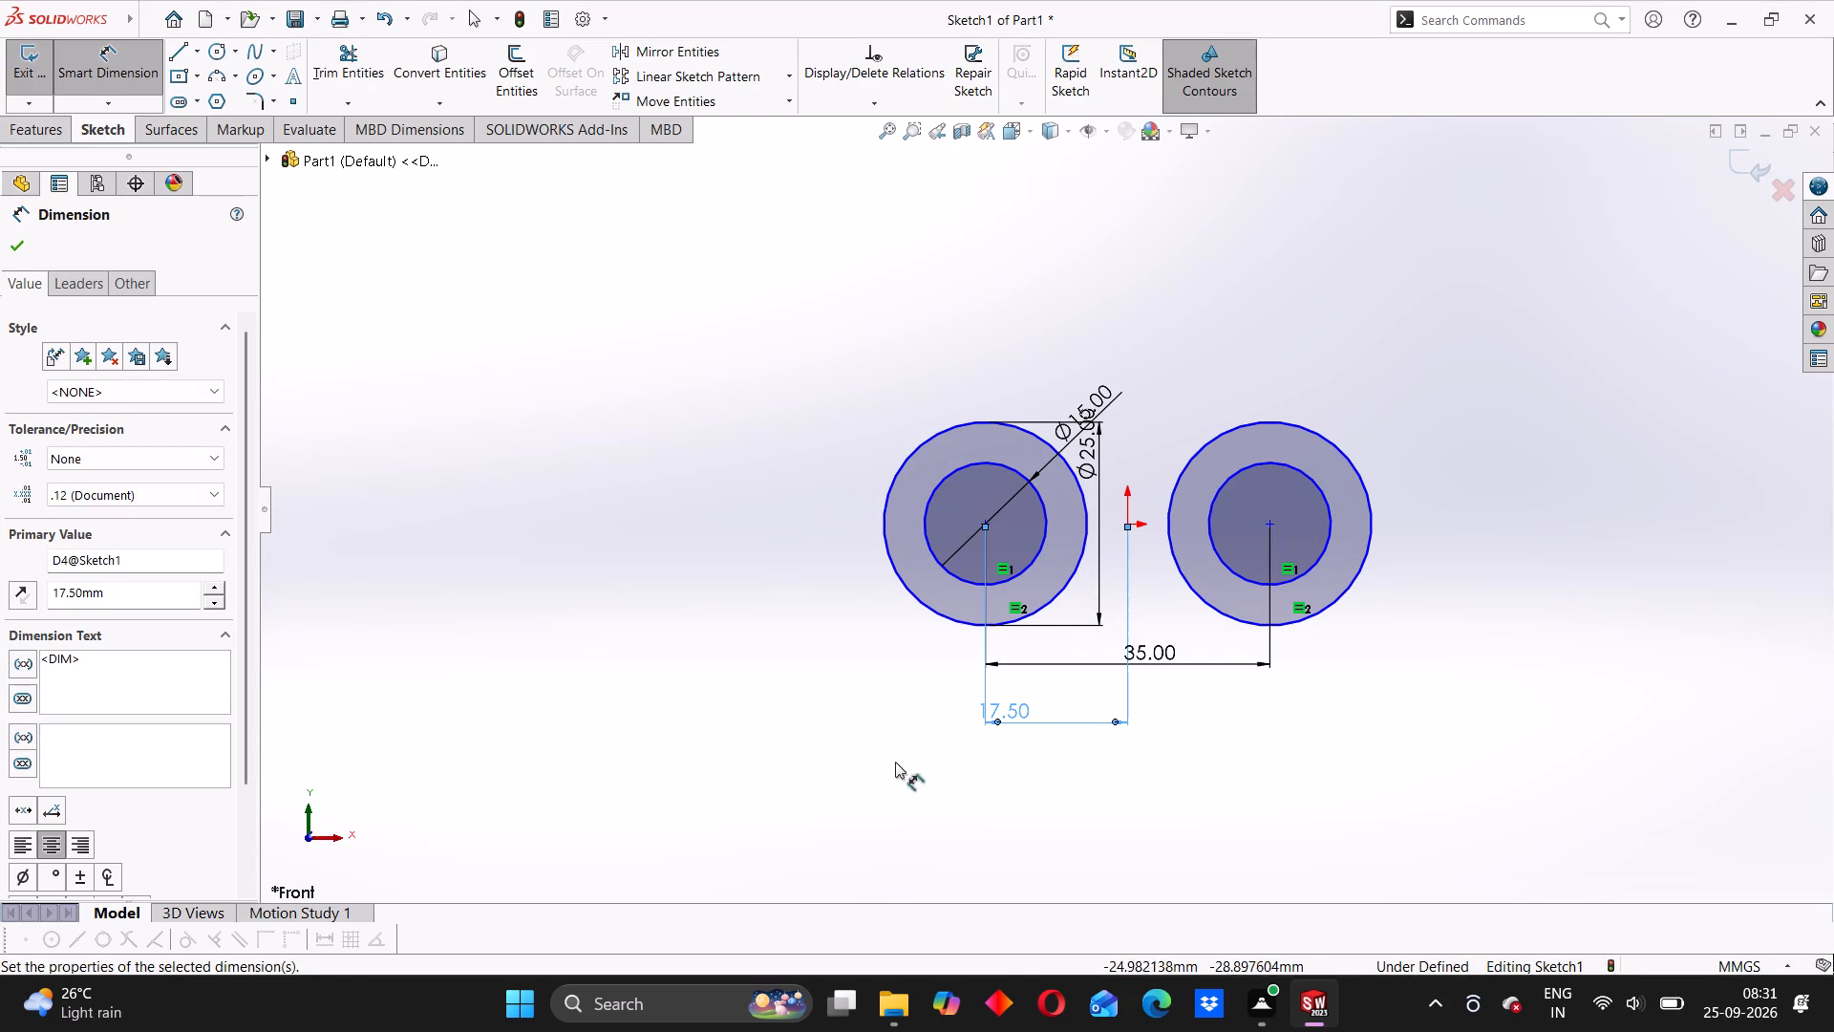
{"action": "left_click", "coordinate": [864, 744]}
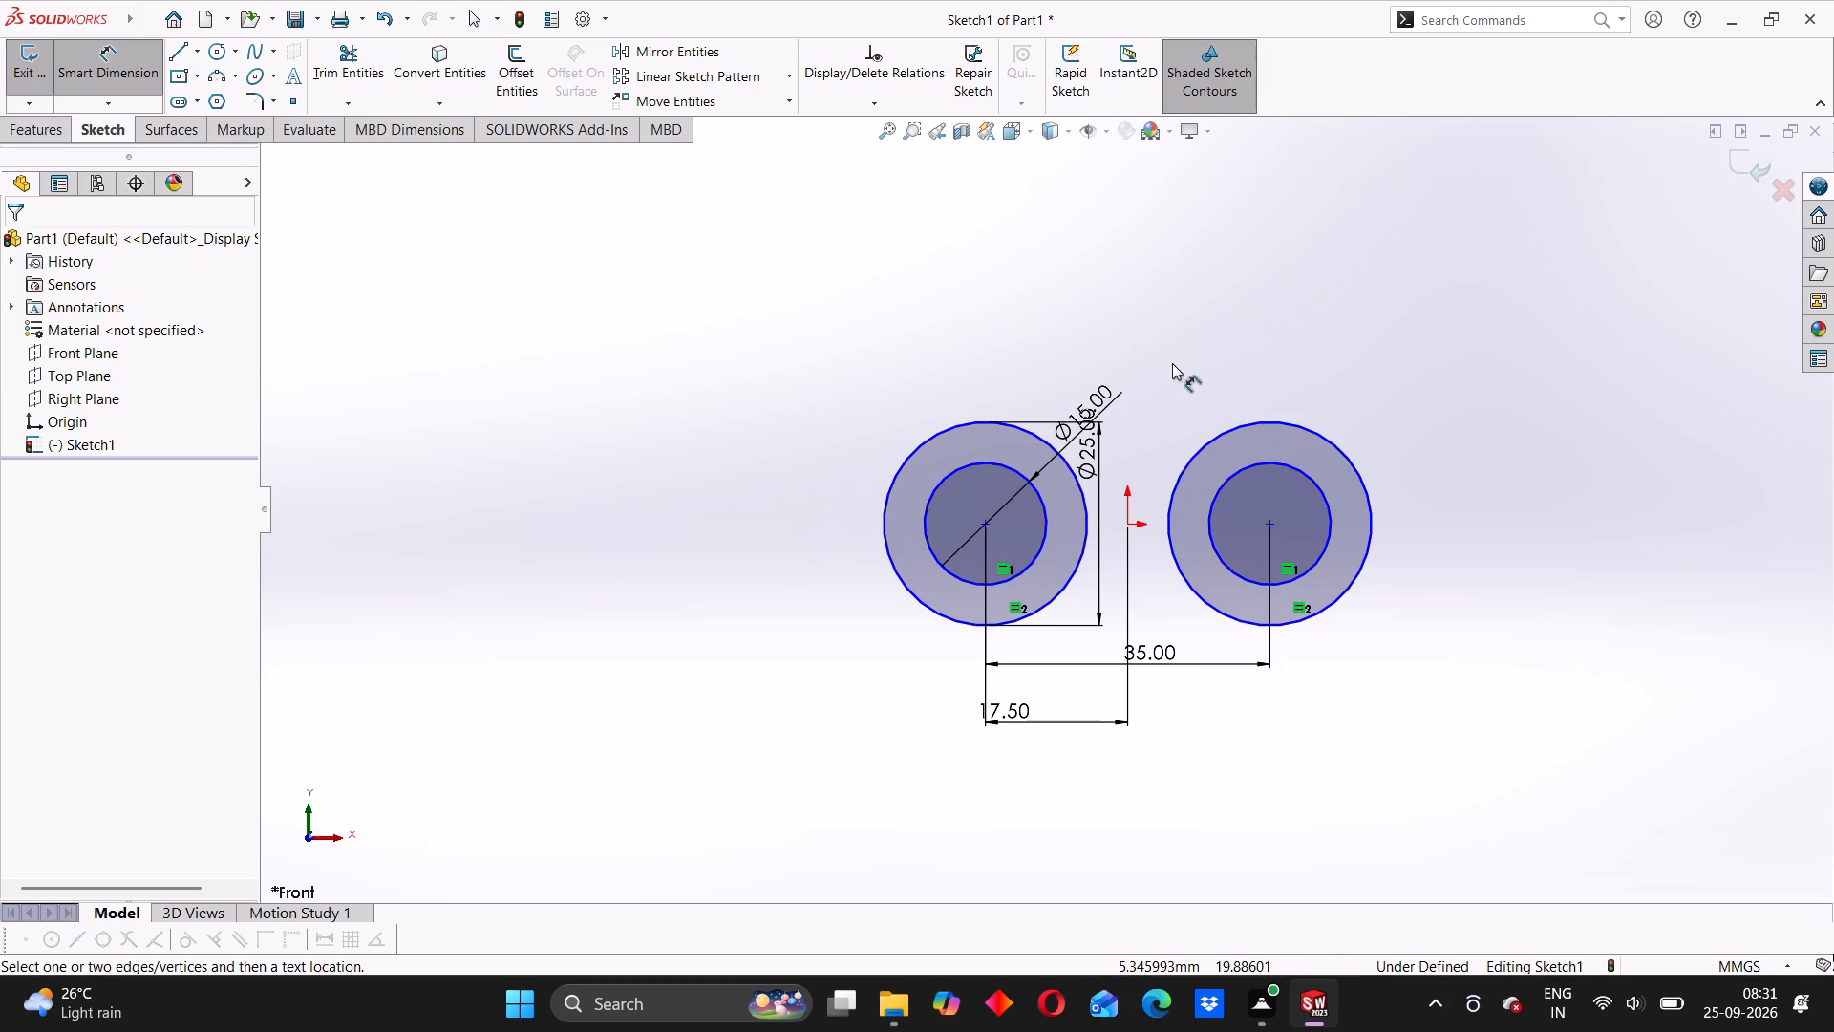
Sketch a vertical centerline about 46 mm long through the origin, between the two circle pairs.
{"action": "left_click", "coordinate": [197, 52]}
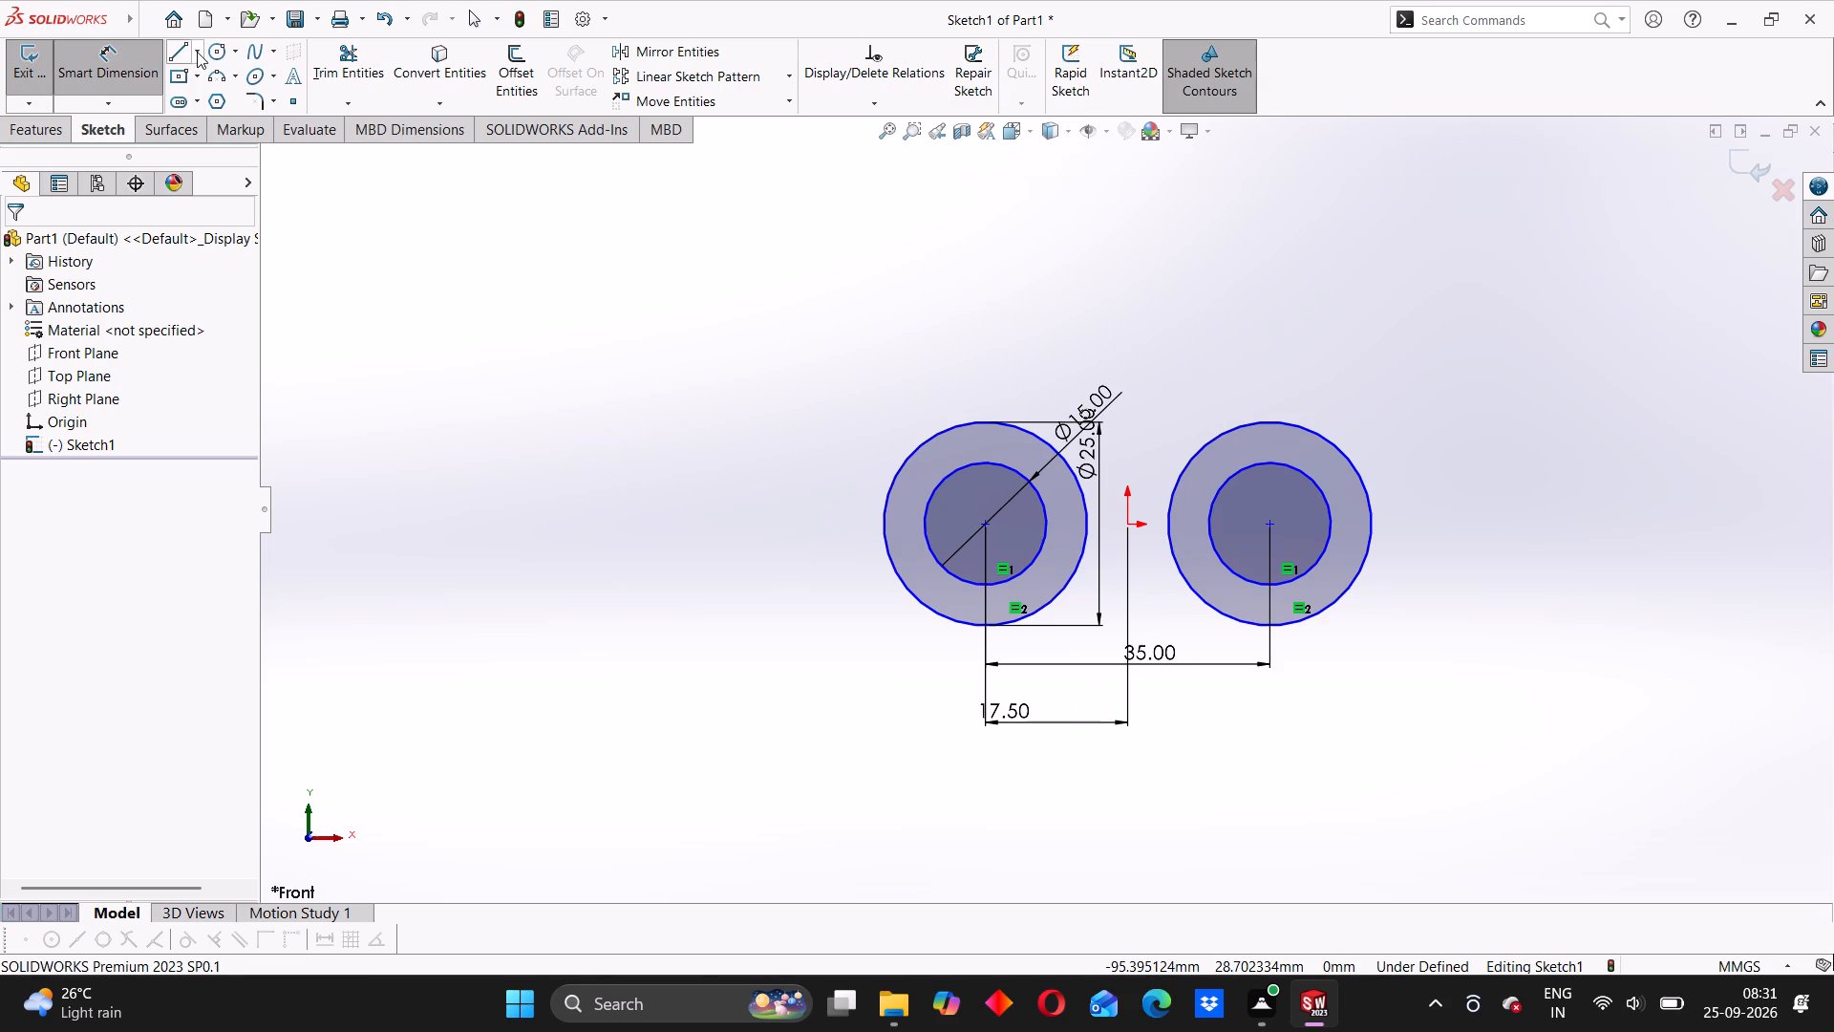
{"action": "left_click", "coordinate": [207, 92]}
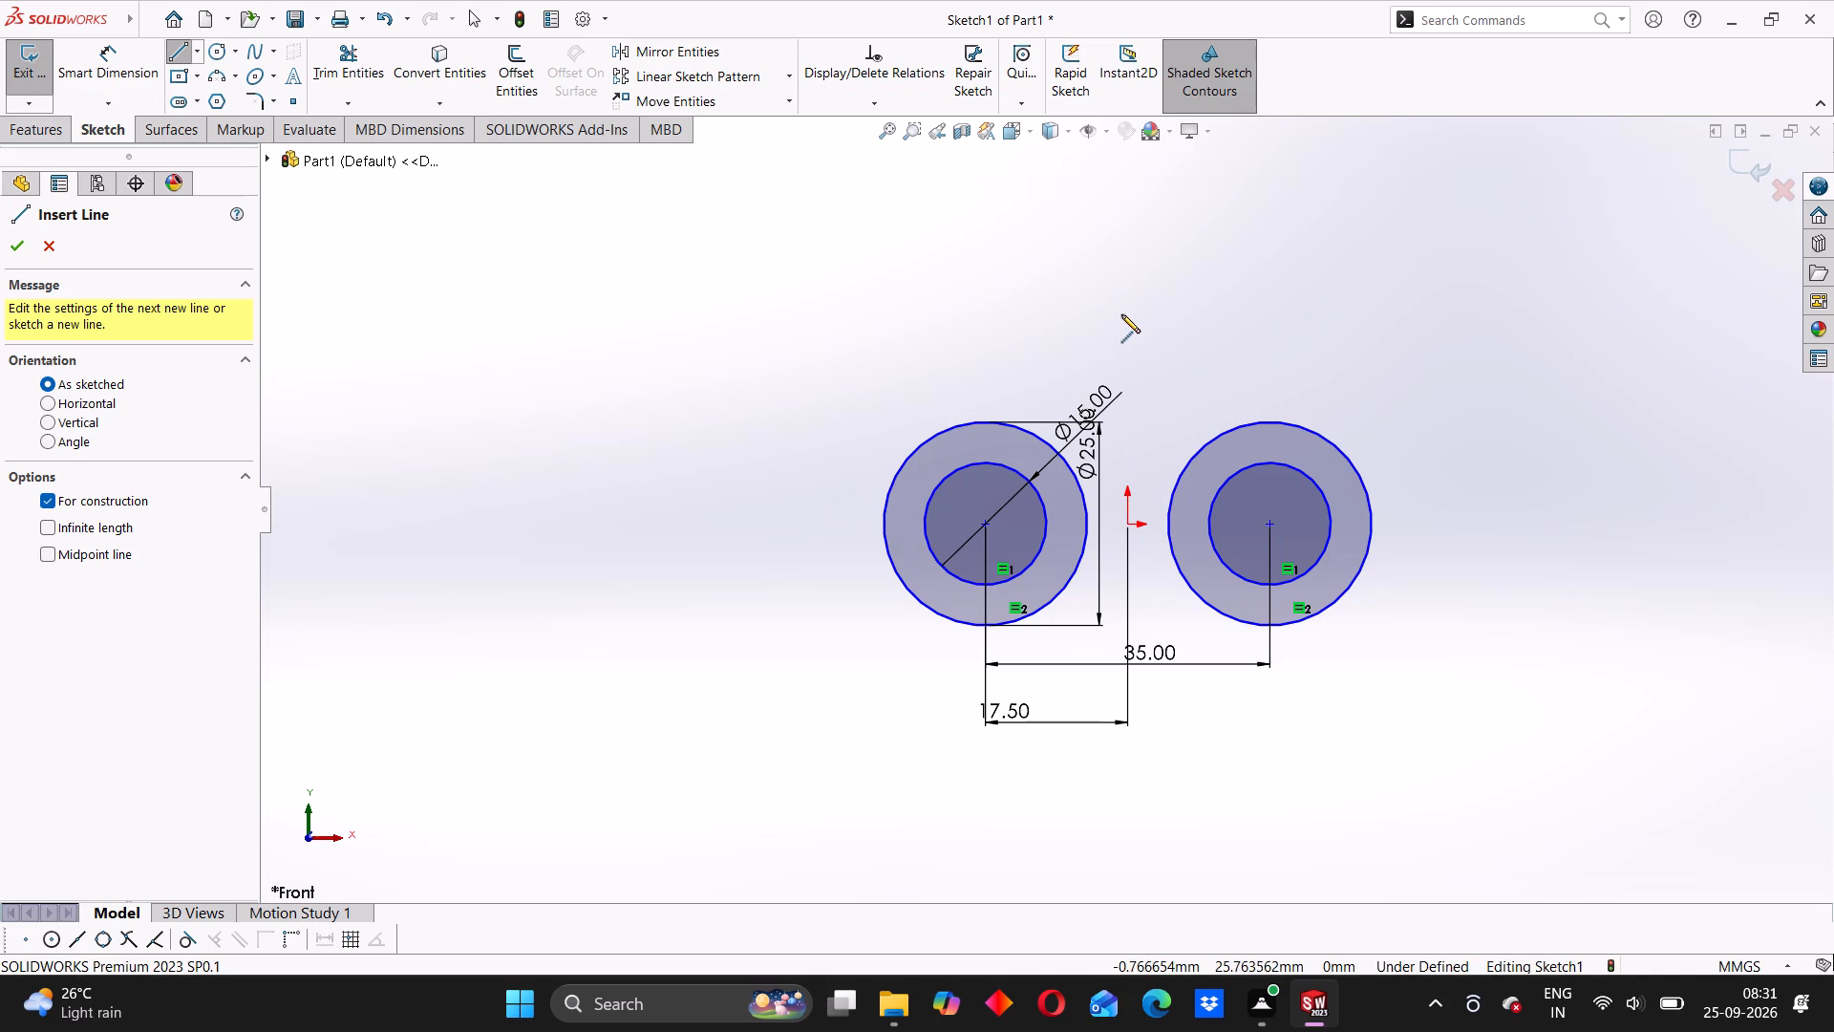
{"action": "left_click", "coordinate": [1129, 338]}
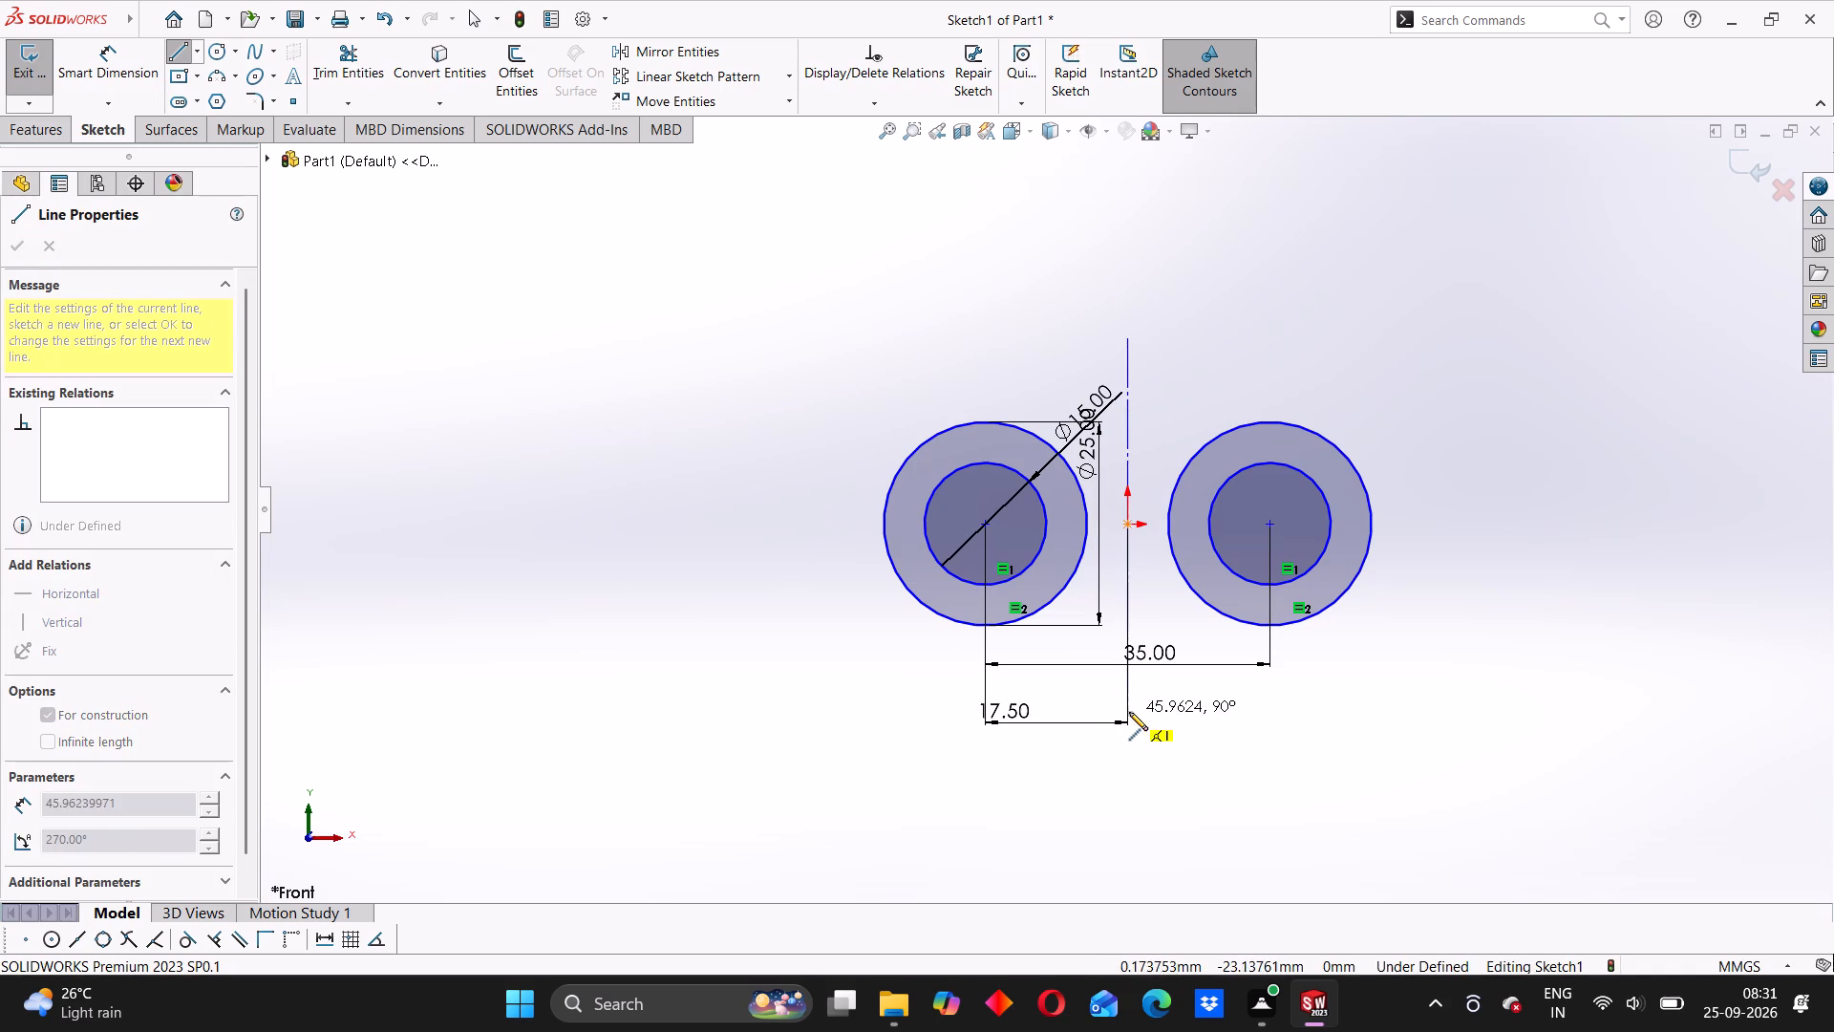
{"action": "left_click", "coordinate": [1129, 712]}
{"action": "right_click", "coordinate": [1271, 278]}
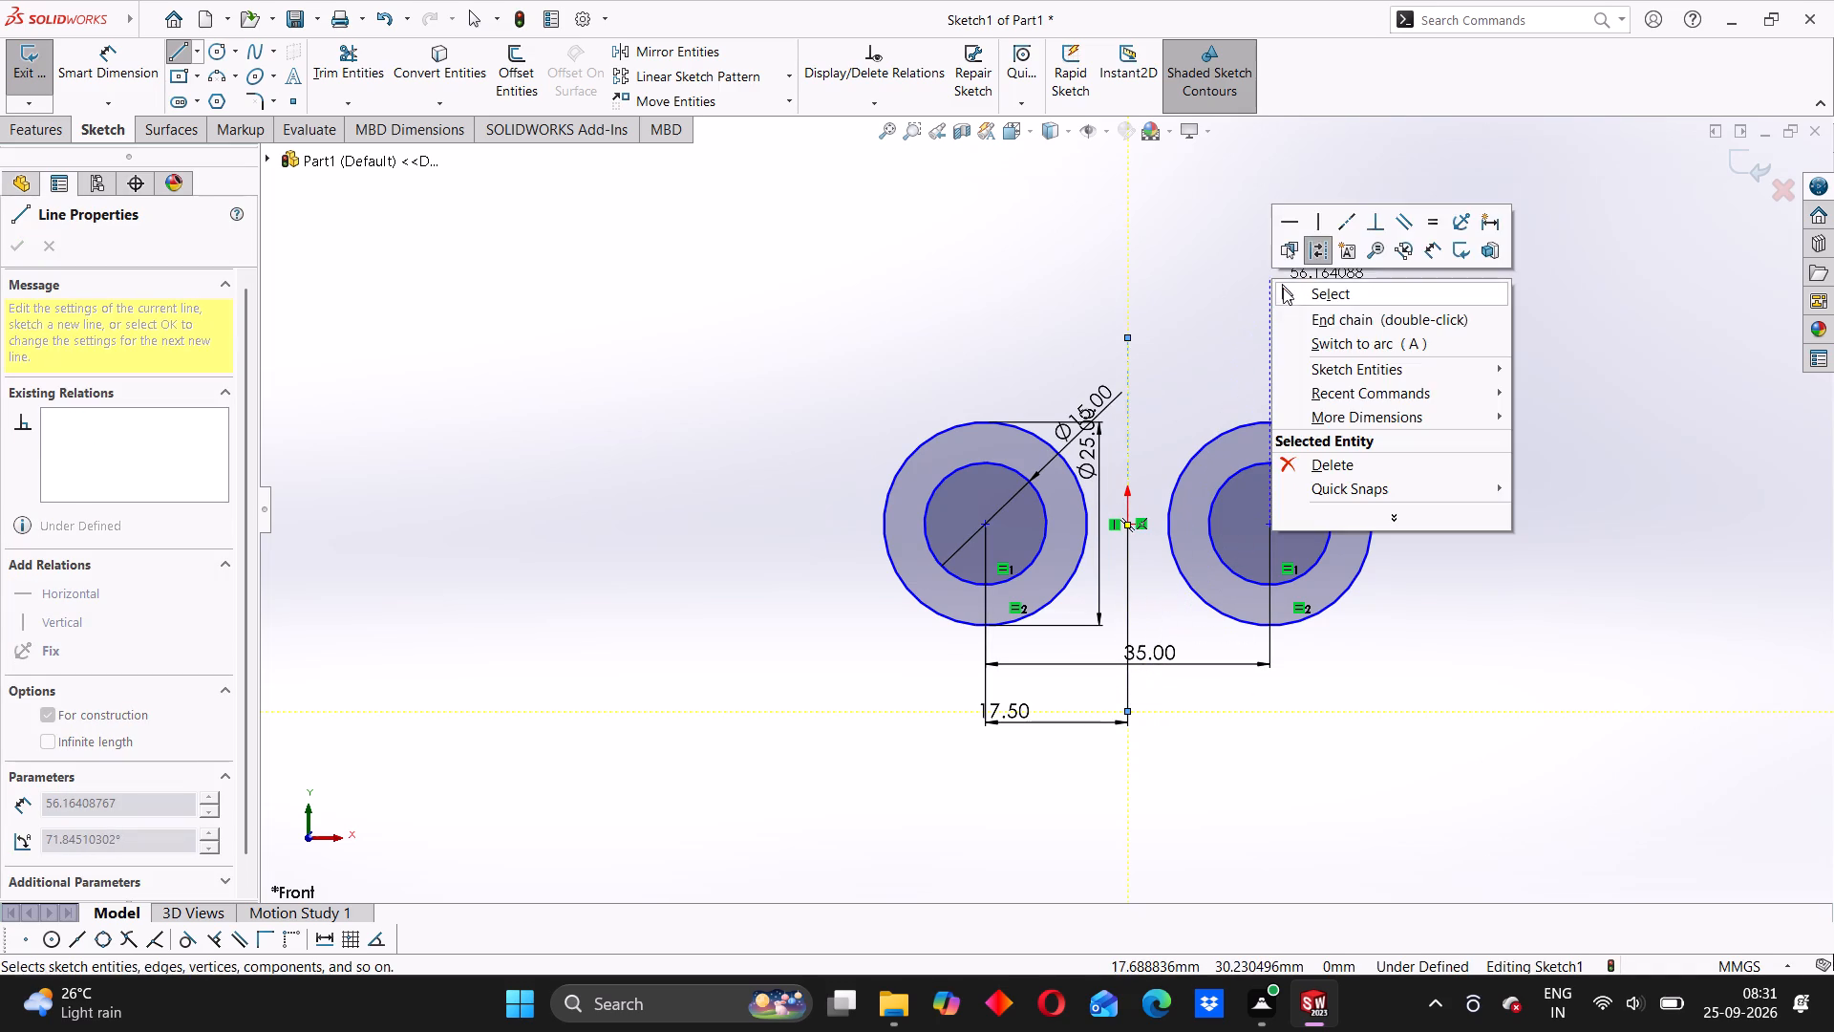
{"action": "left_click", "coordinate": [1292, 294]}
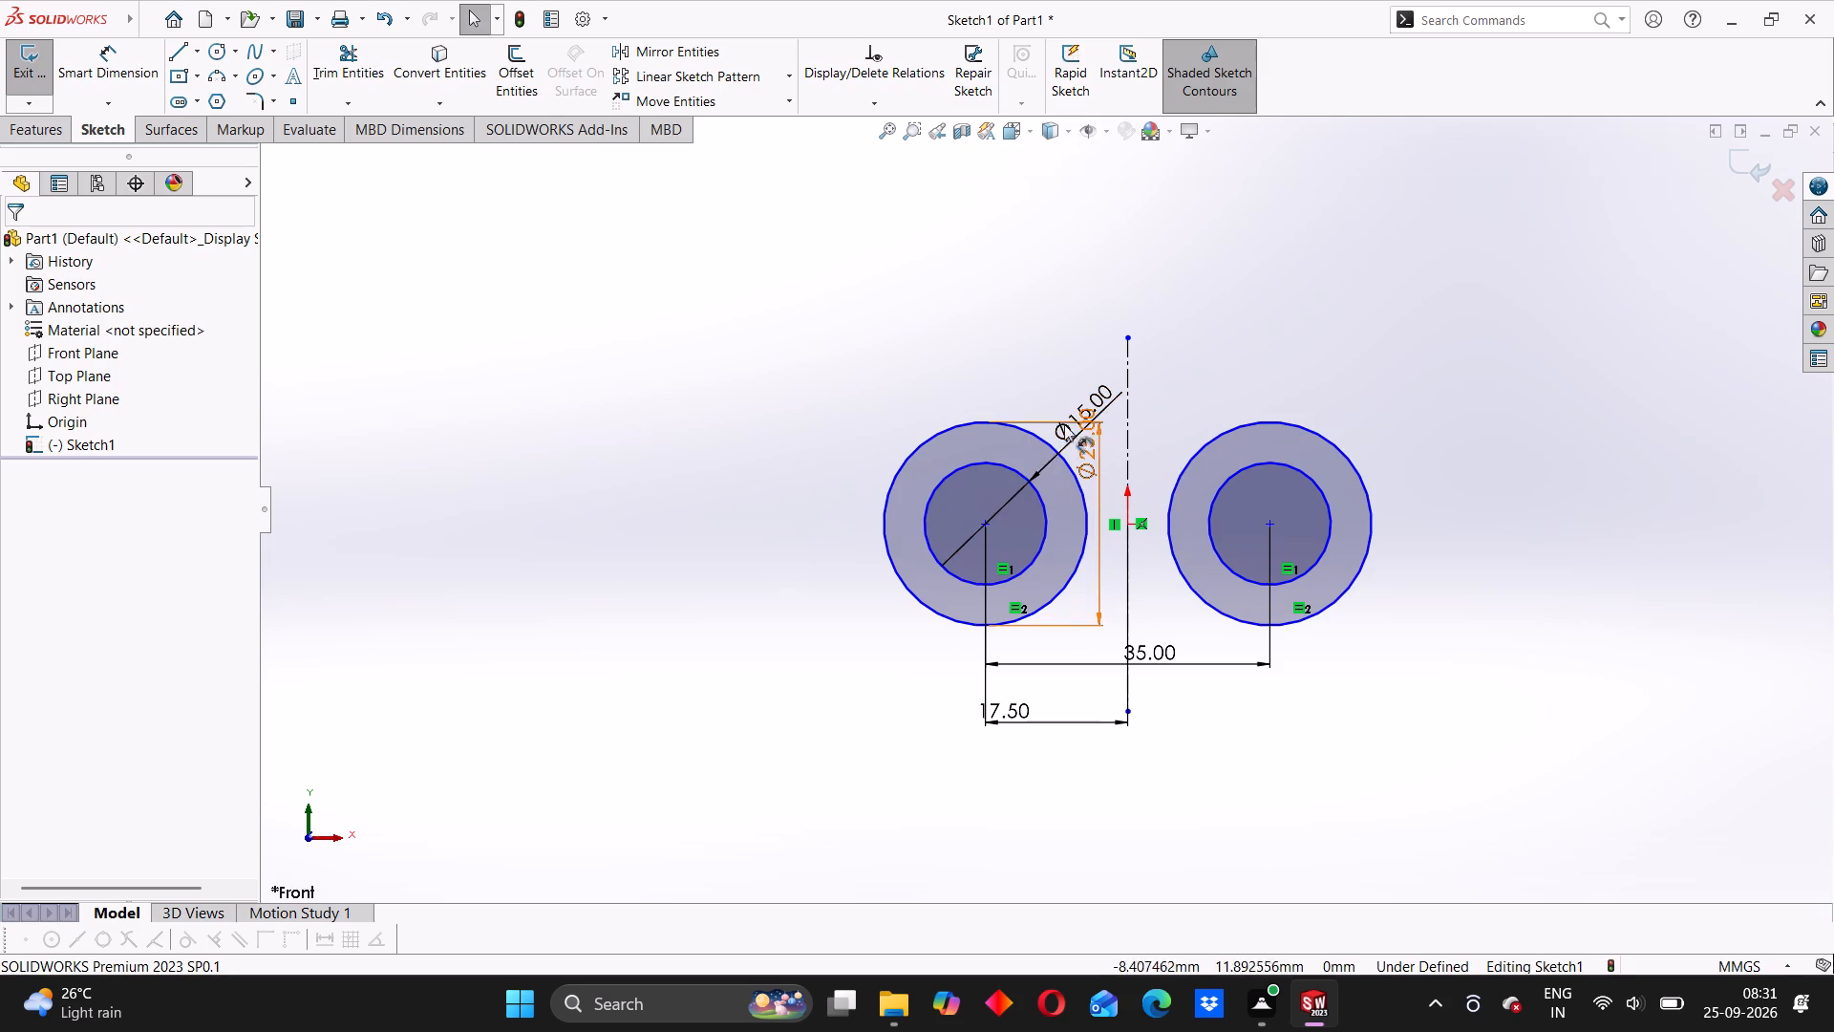
Move the left inner circle's 15 mm diameter label clear of the 25 mm label, above and left of the circles.
{"action": "left_click_drag", "start_coordinate": [1091, 406], "coordinate": [917, 345]}
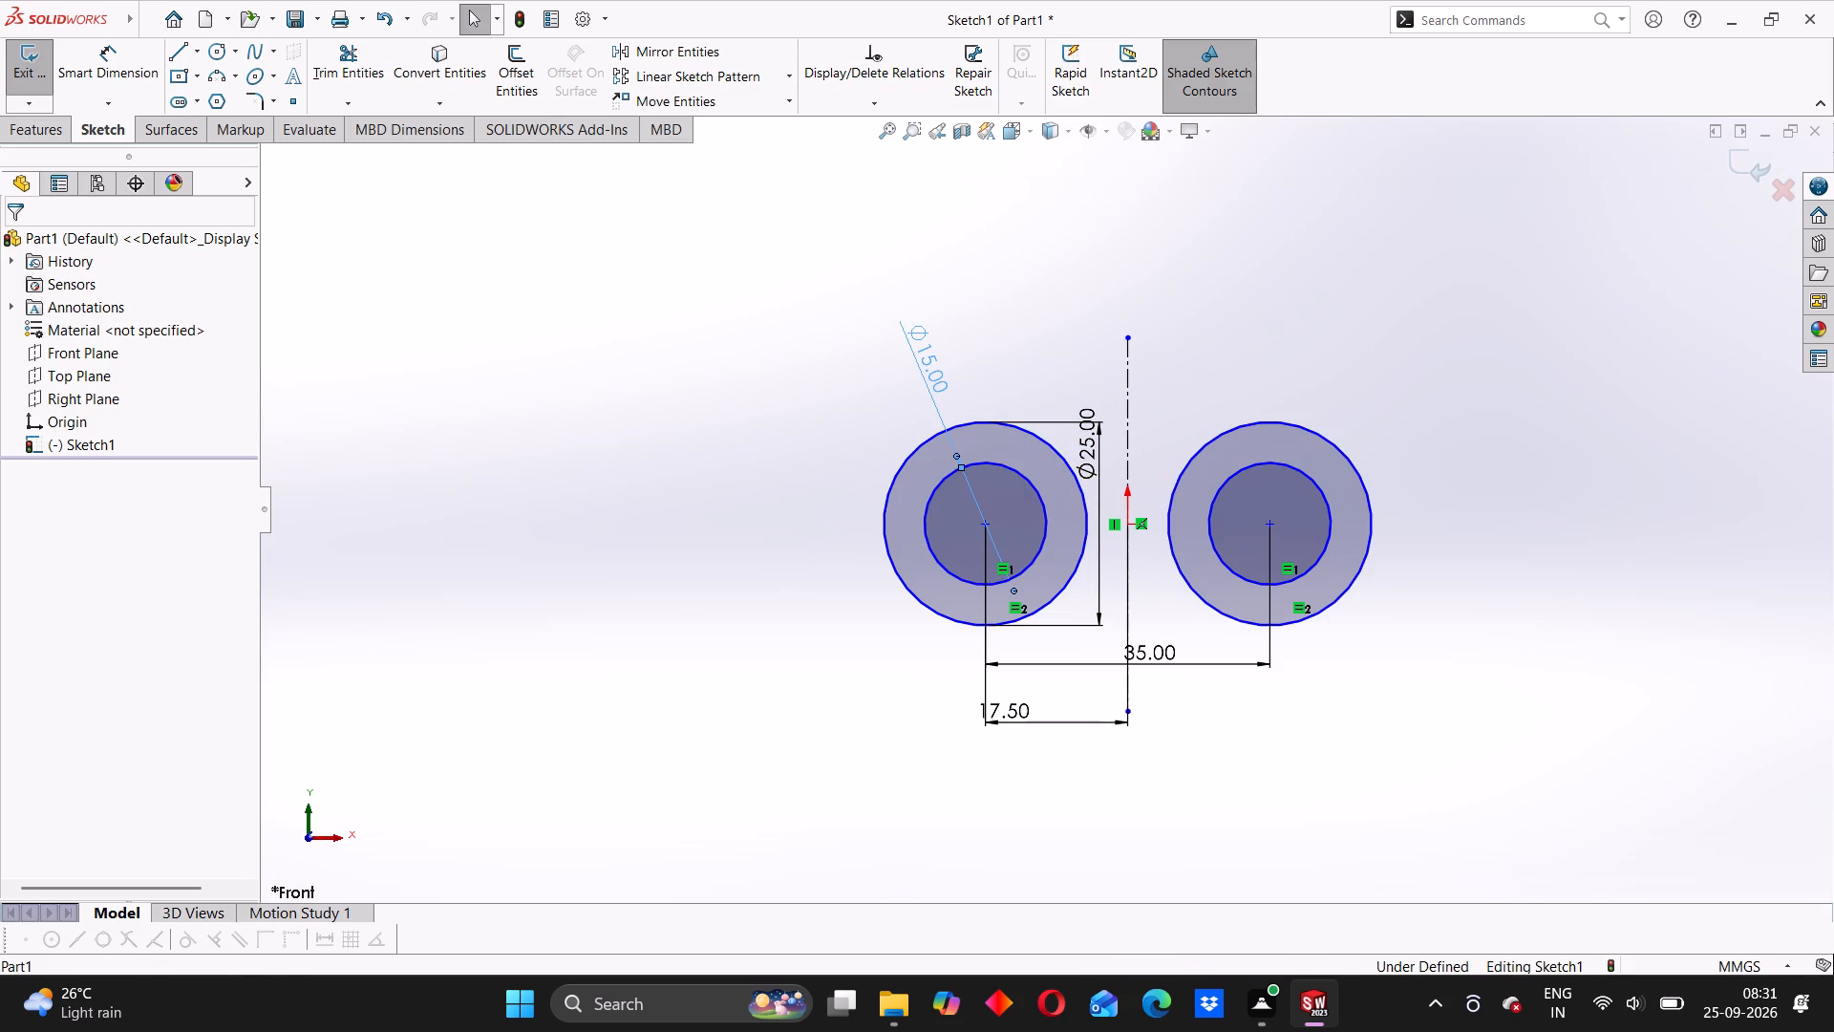
{"action": "left_click", "coordinate": [1031, 367]}
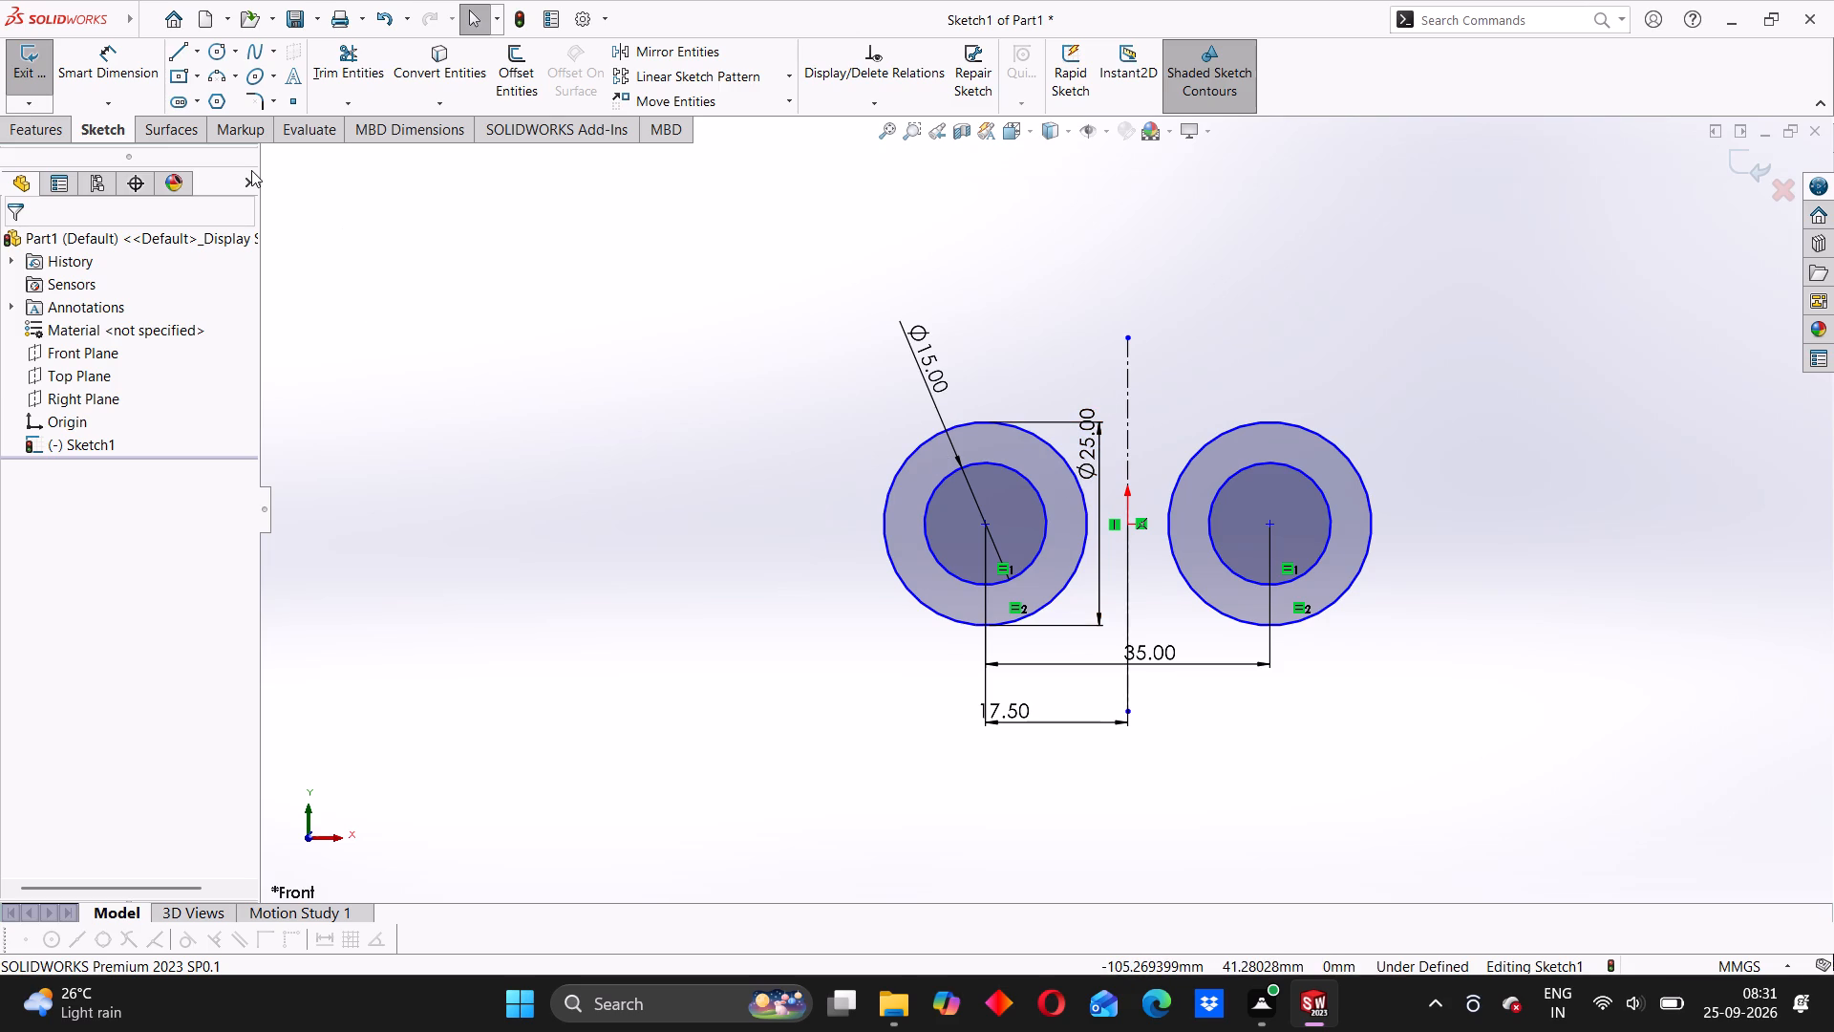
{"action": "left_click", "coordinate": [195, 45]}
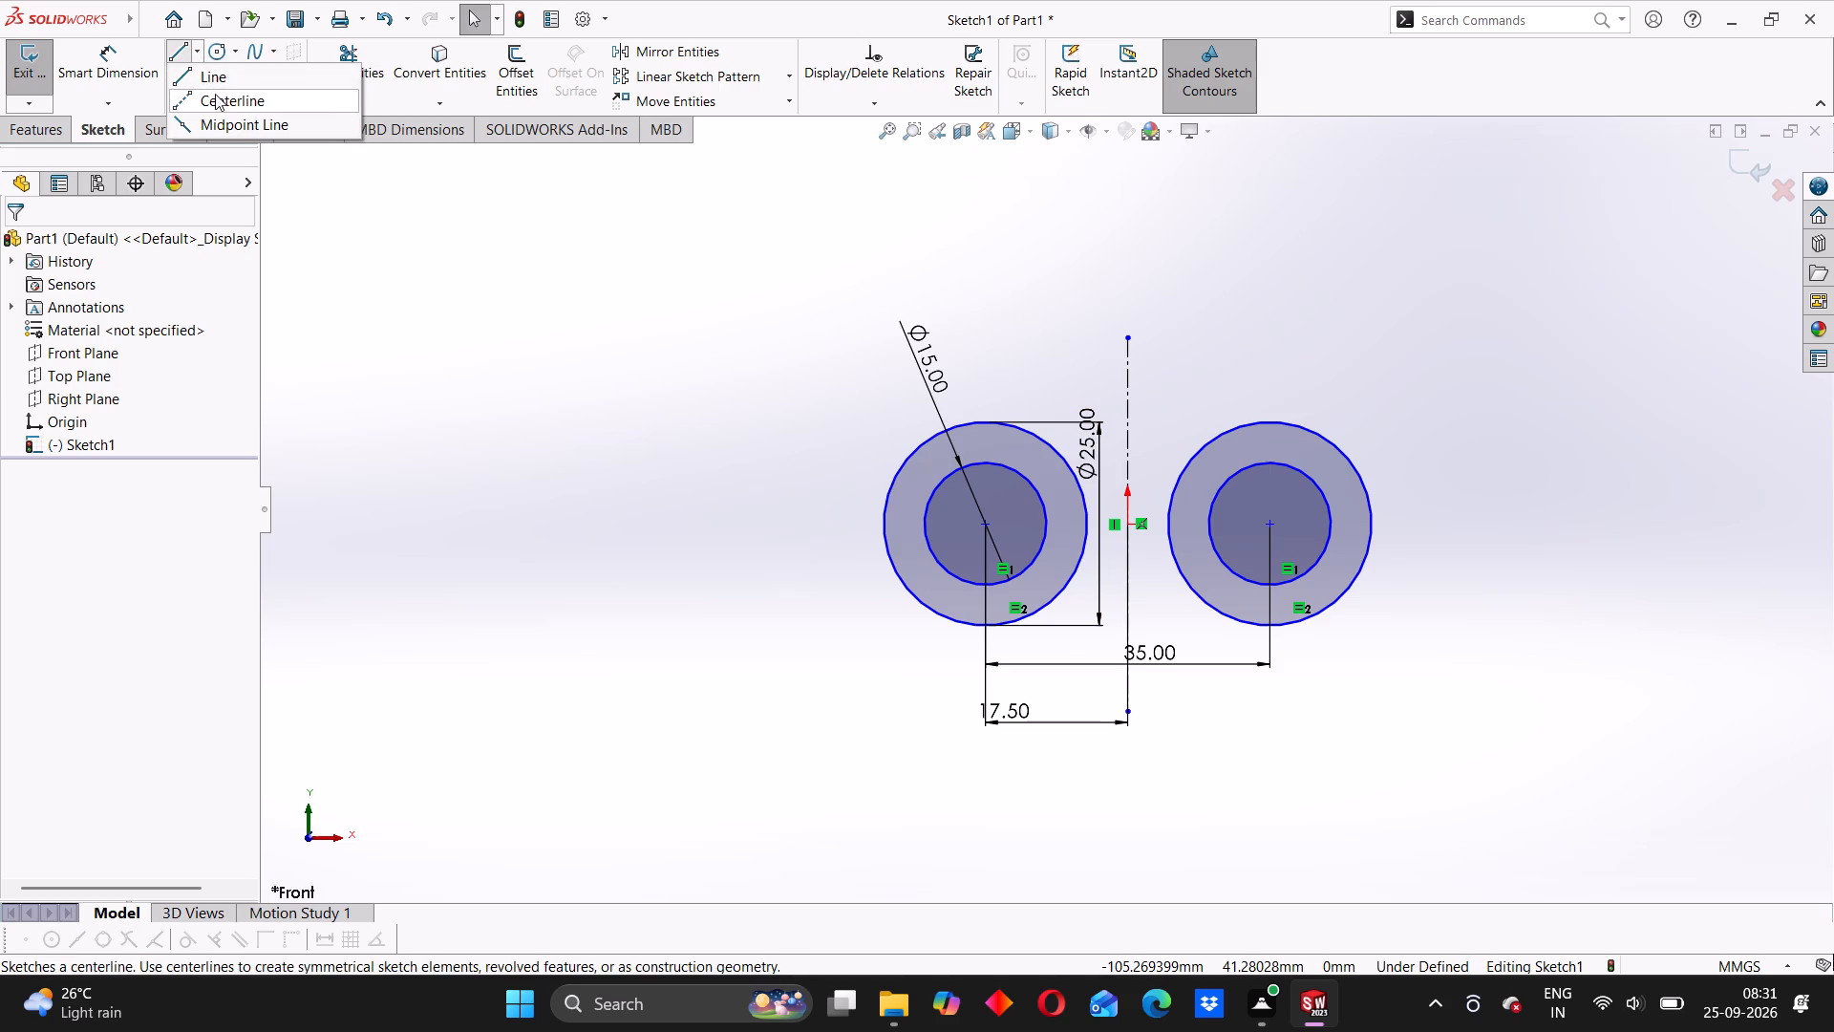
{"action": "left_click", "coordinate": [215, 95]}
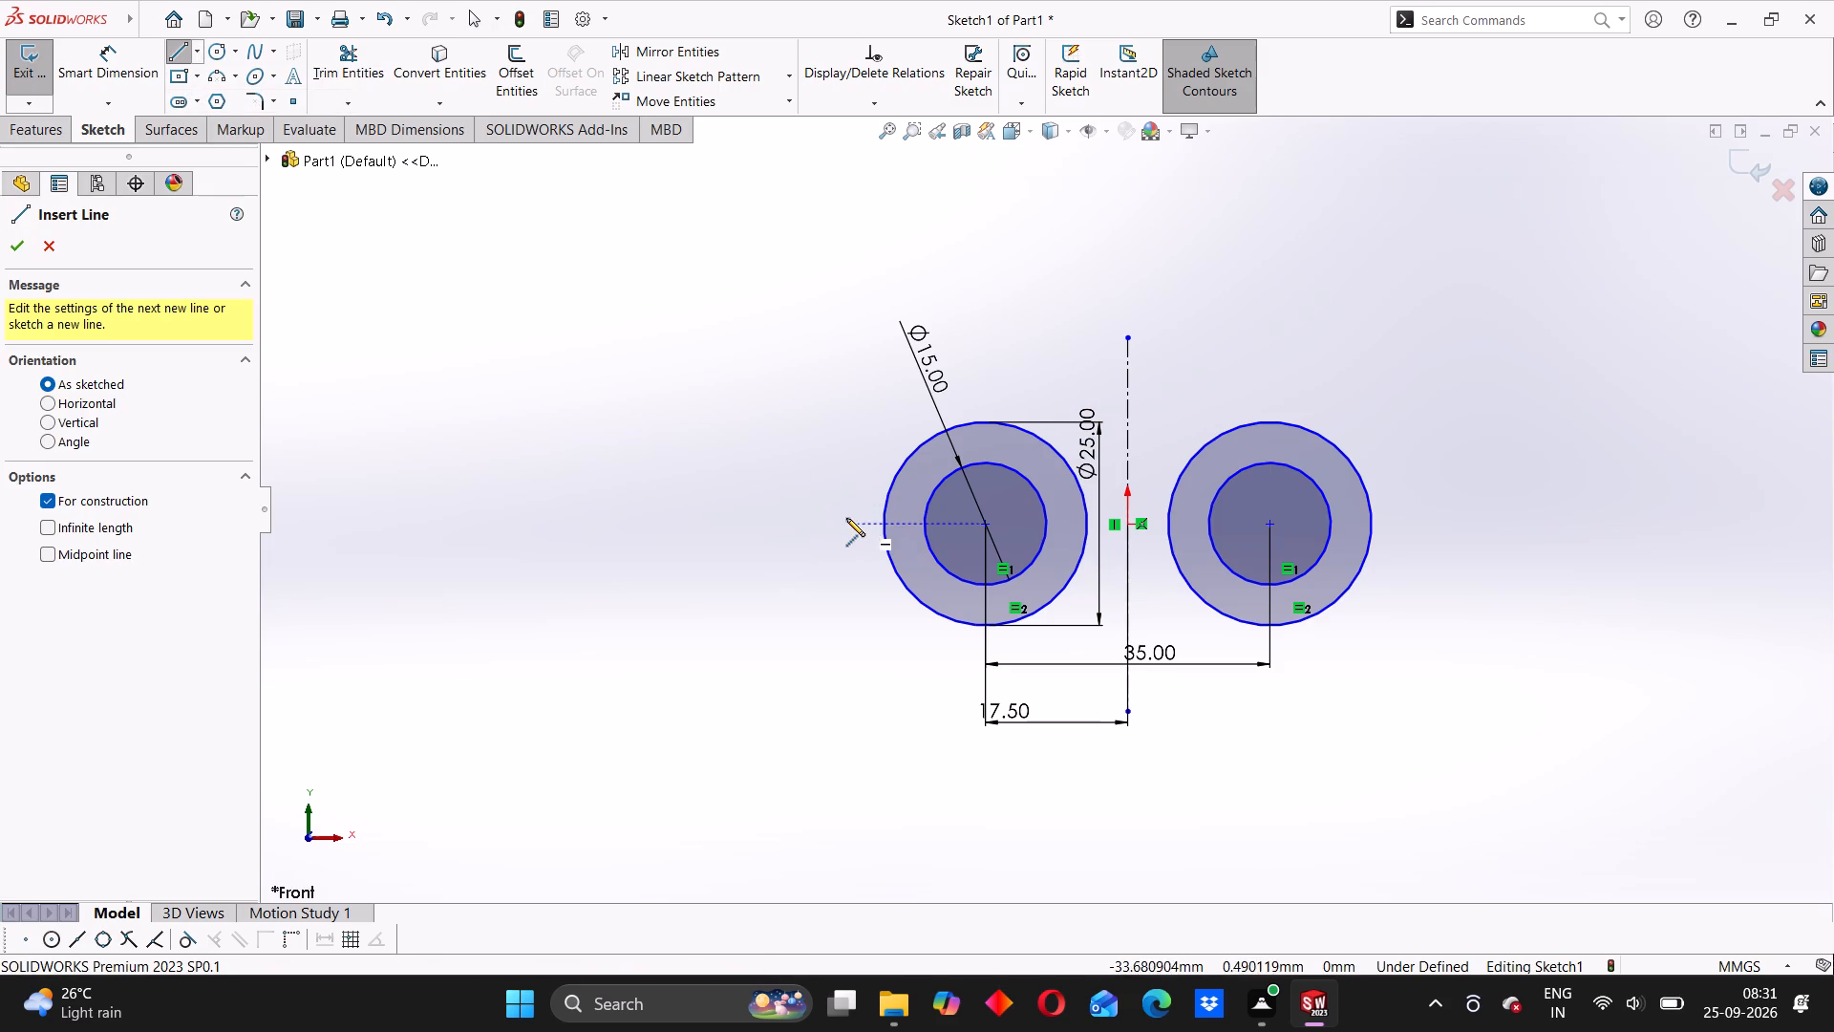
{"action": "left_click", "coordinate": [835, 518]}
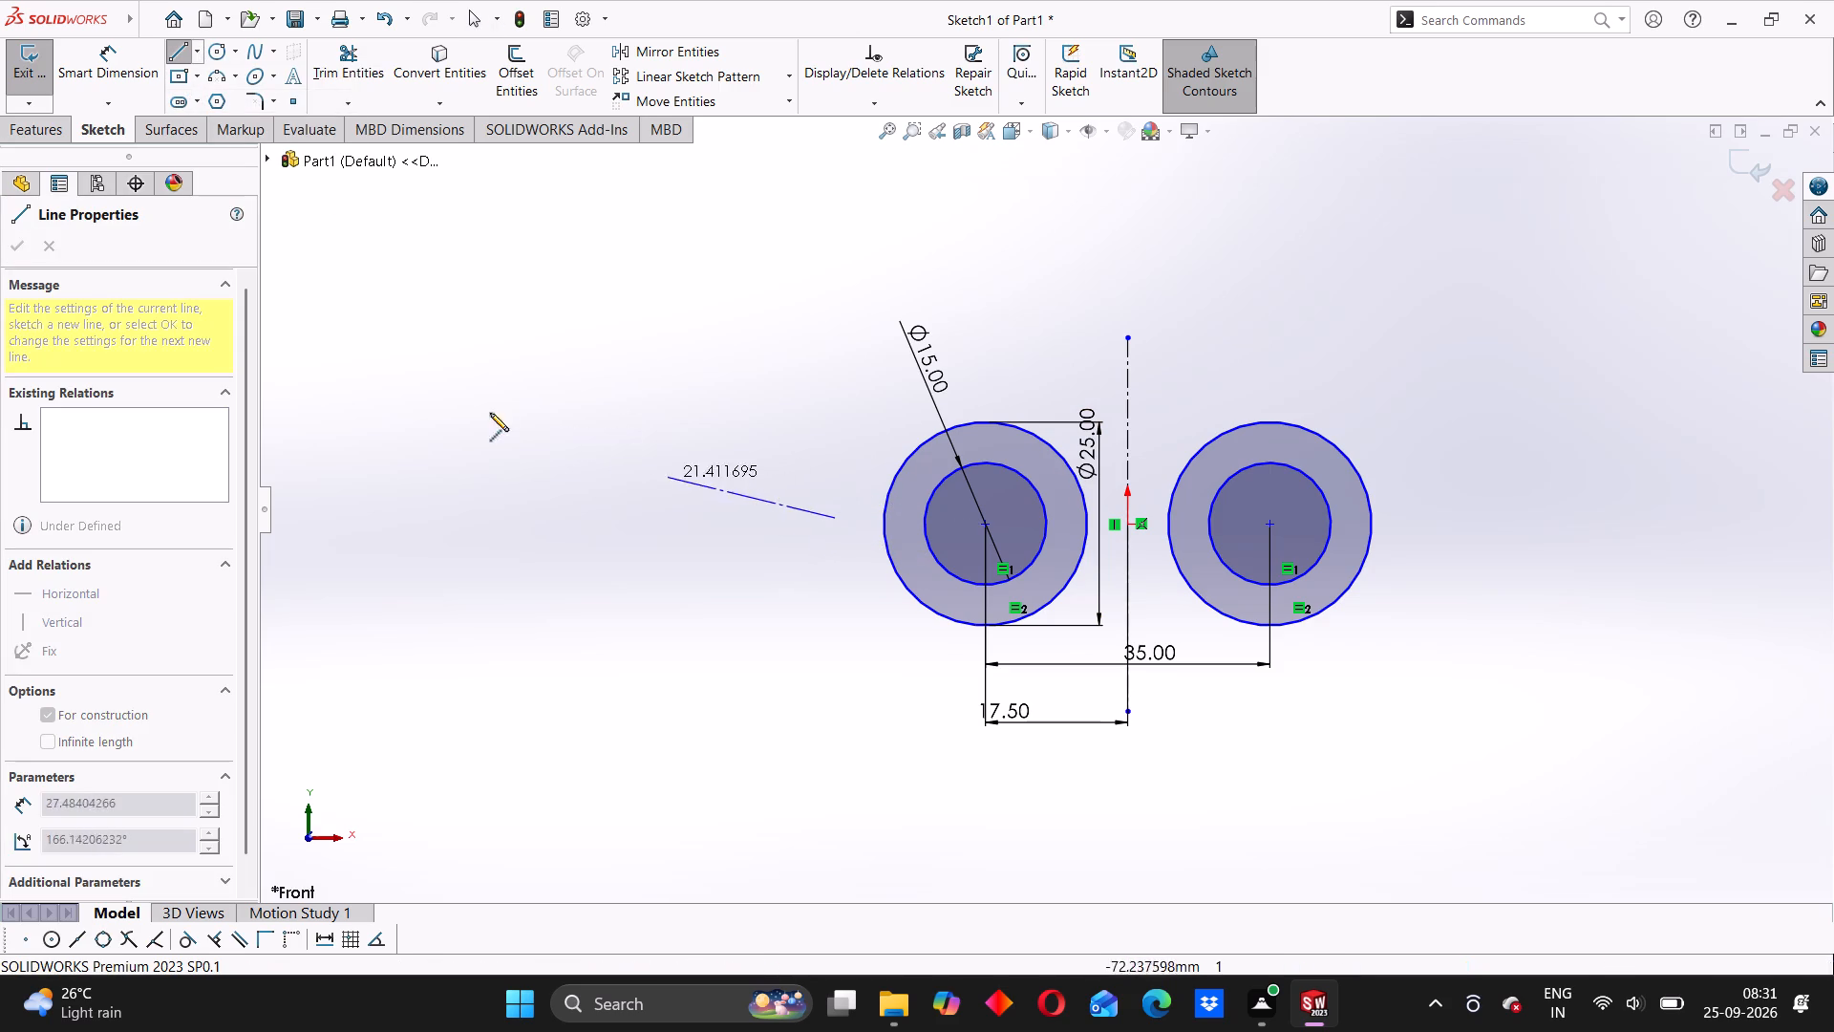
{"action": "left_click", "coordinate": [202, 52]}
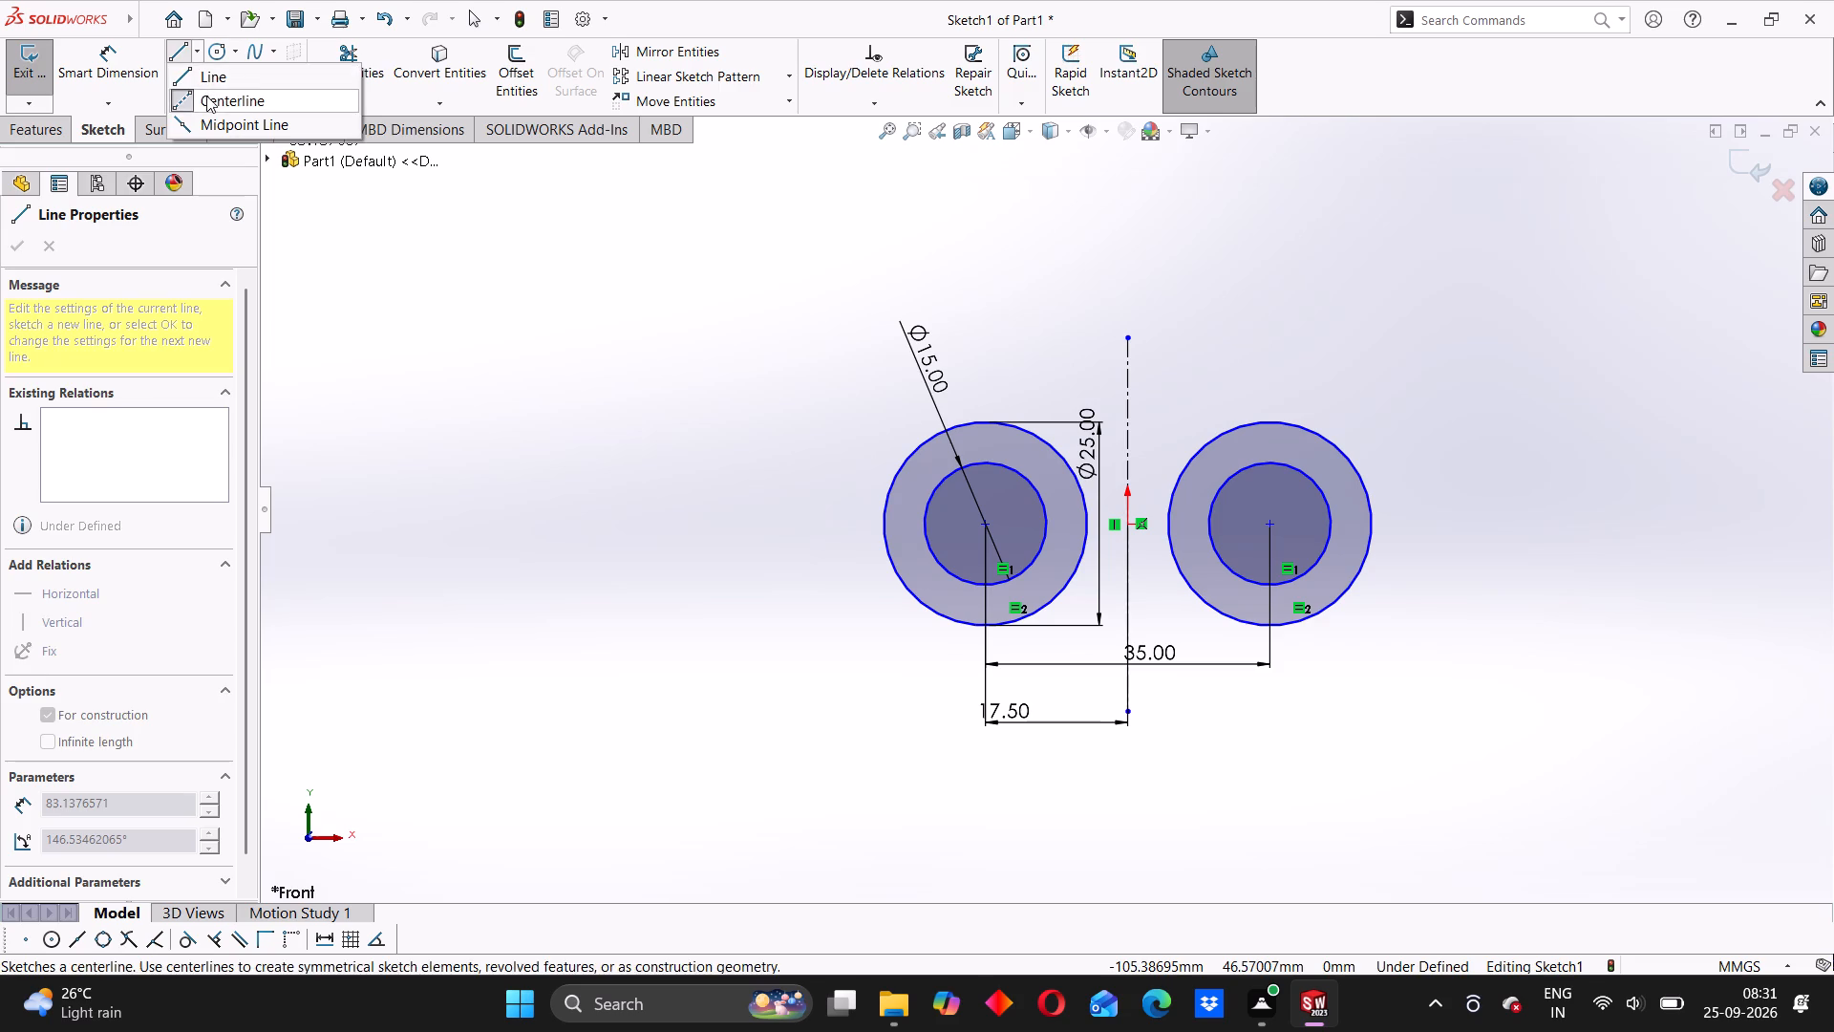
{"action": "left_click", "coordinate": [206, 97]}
Sketch a horizontal centerline about 75 mm long through the origin and both circle centres, extending past the outer circles.
{"action": "left_click", "coordinate": [198, 57]}
{"action": "left_click", "coordinate": [206, 96]}
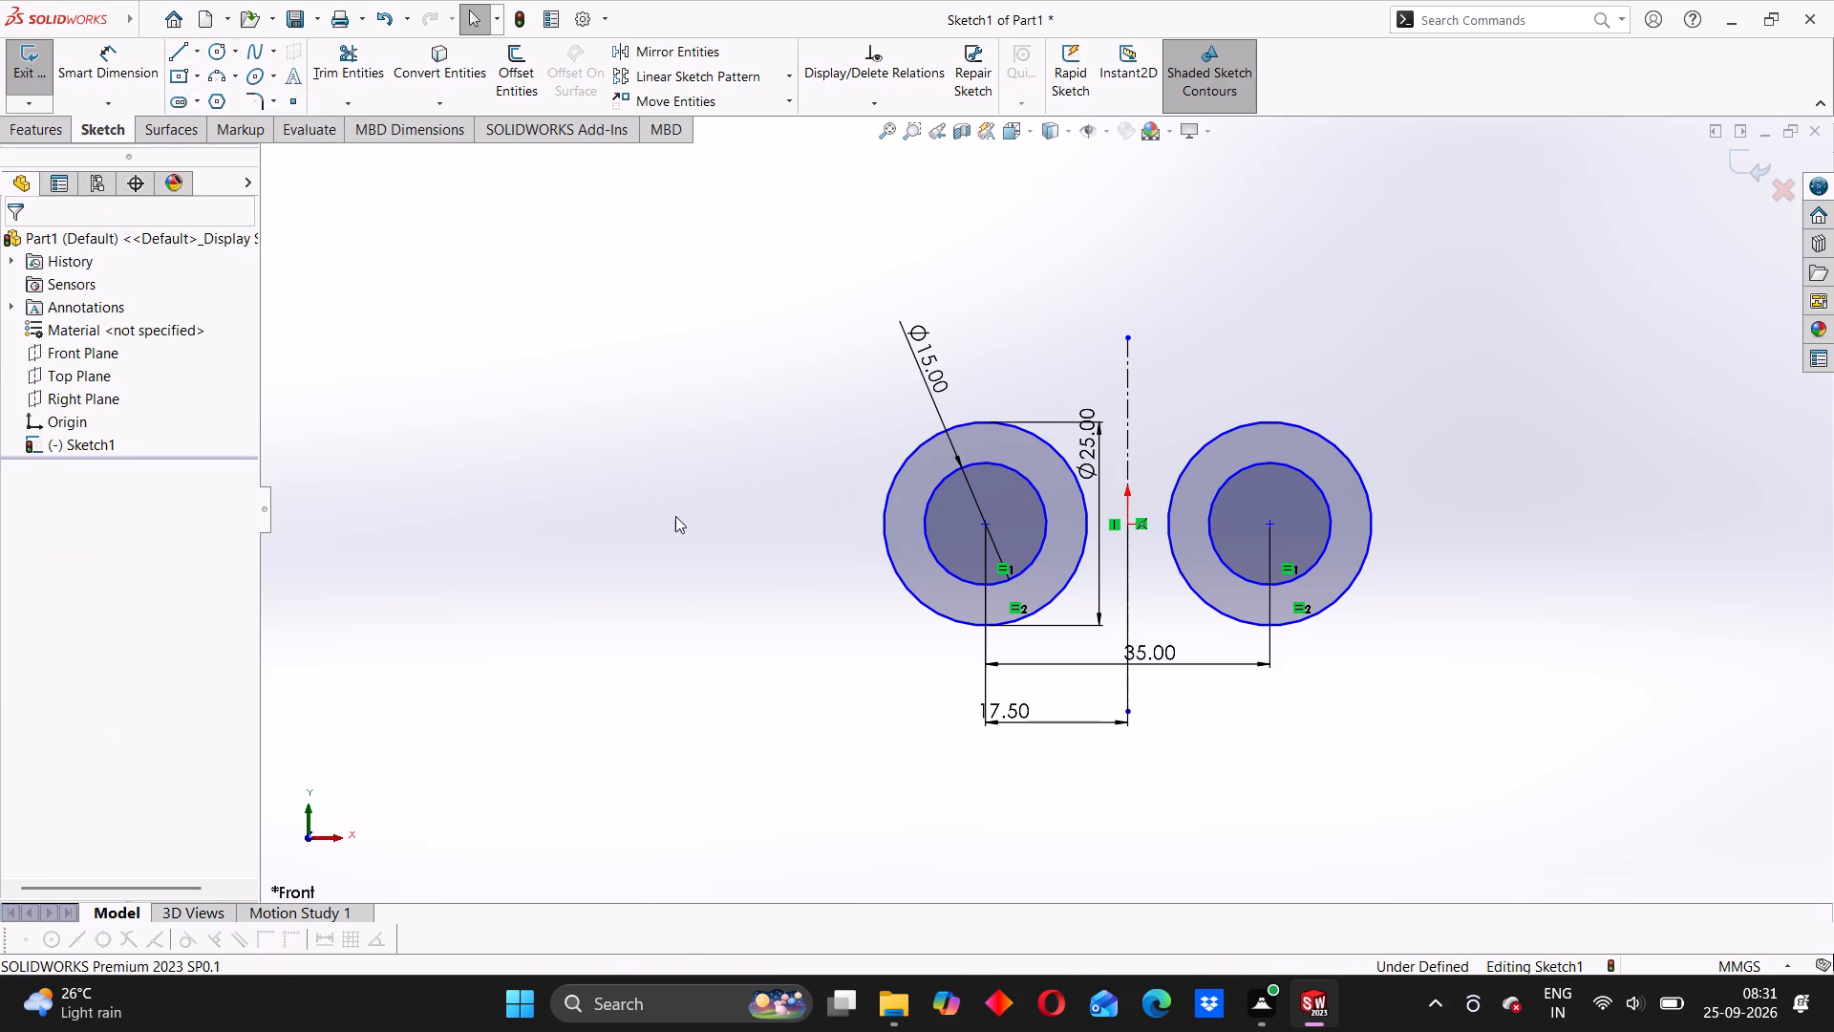
{"action": "left_click", "coordinate": [822, 527]}
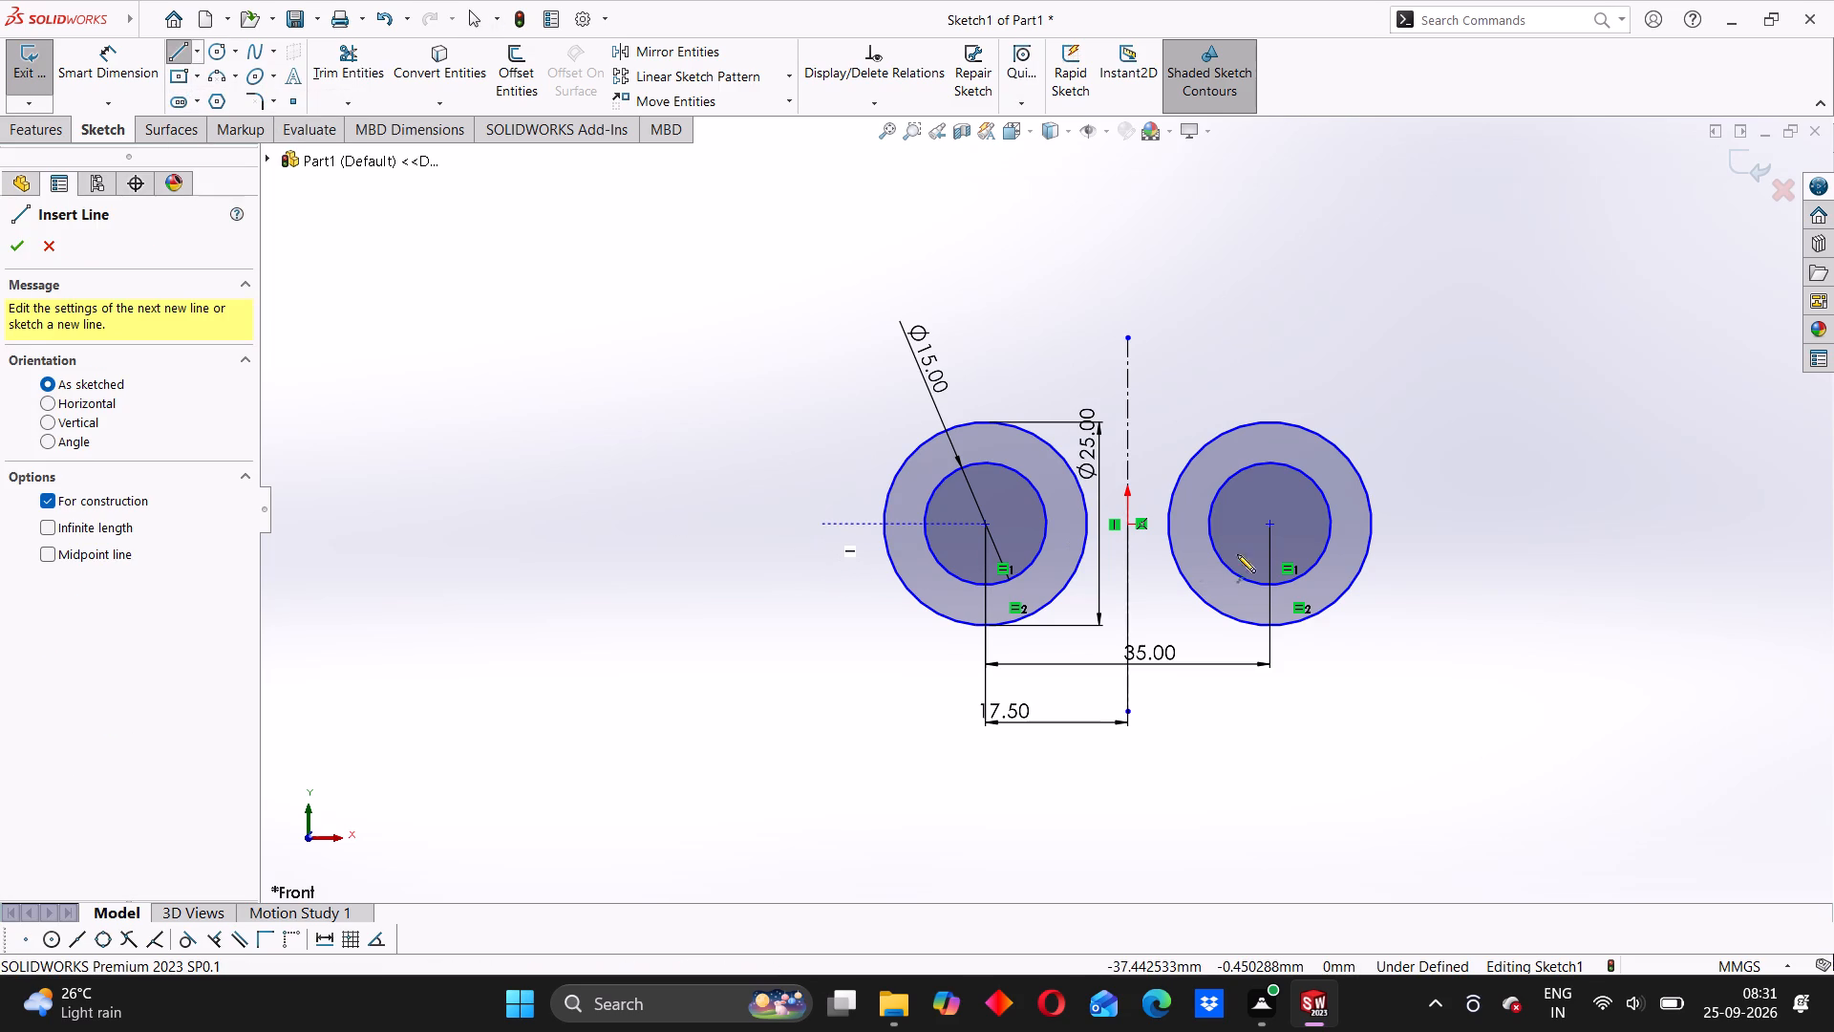
{"action": "left_click", "coordinate": [1433, 526]}
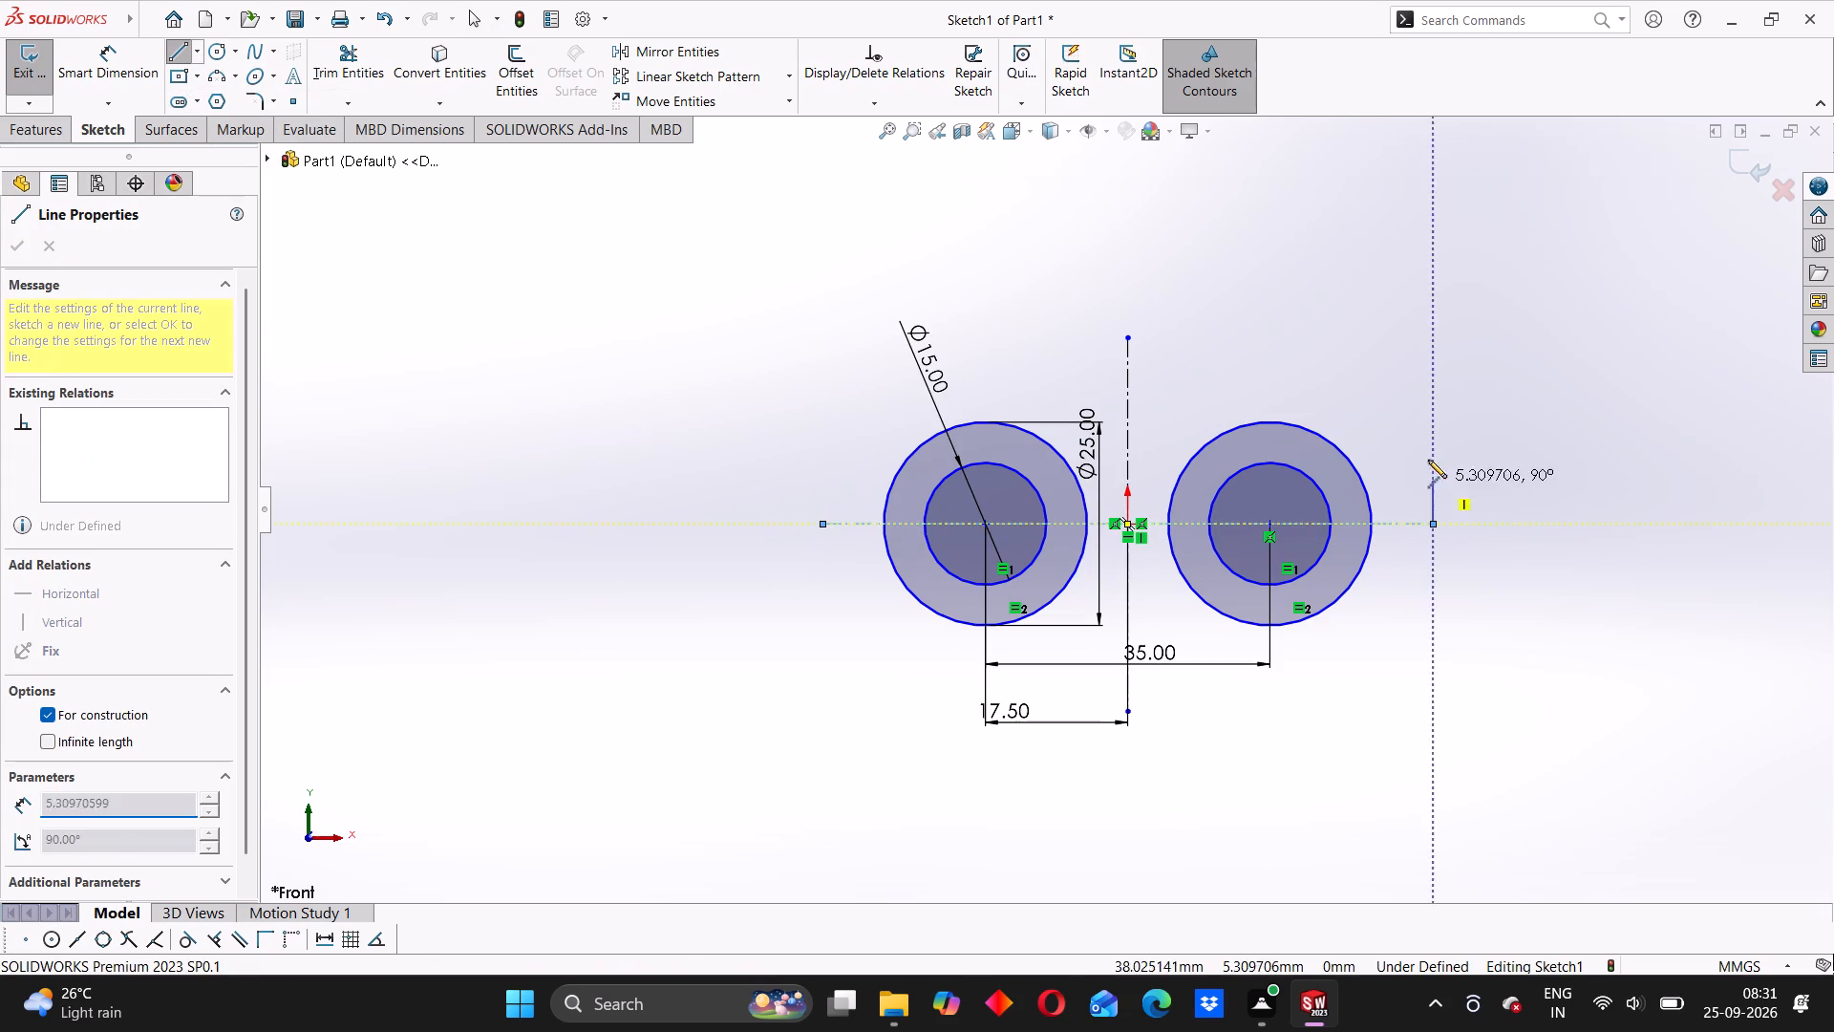
{"action": "right_click", "coordinate": [1347, 369]}
{"action": "left_click", "coordinate": [1401, 398]}
{"action": "left_click", "coordinate": [1403, 390]}
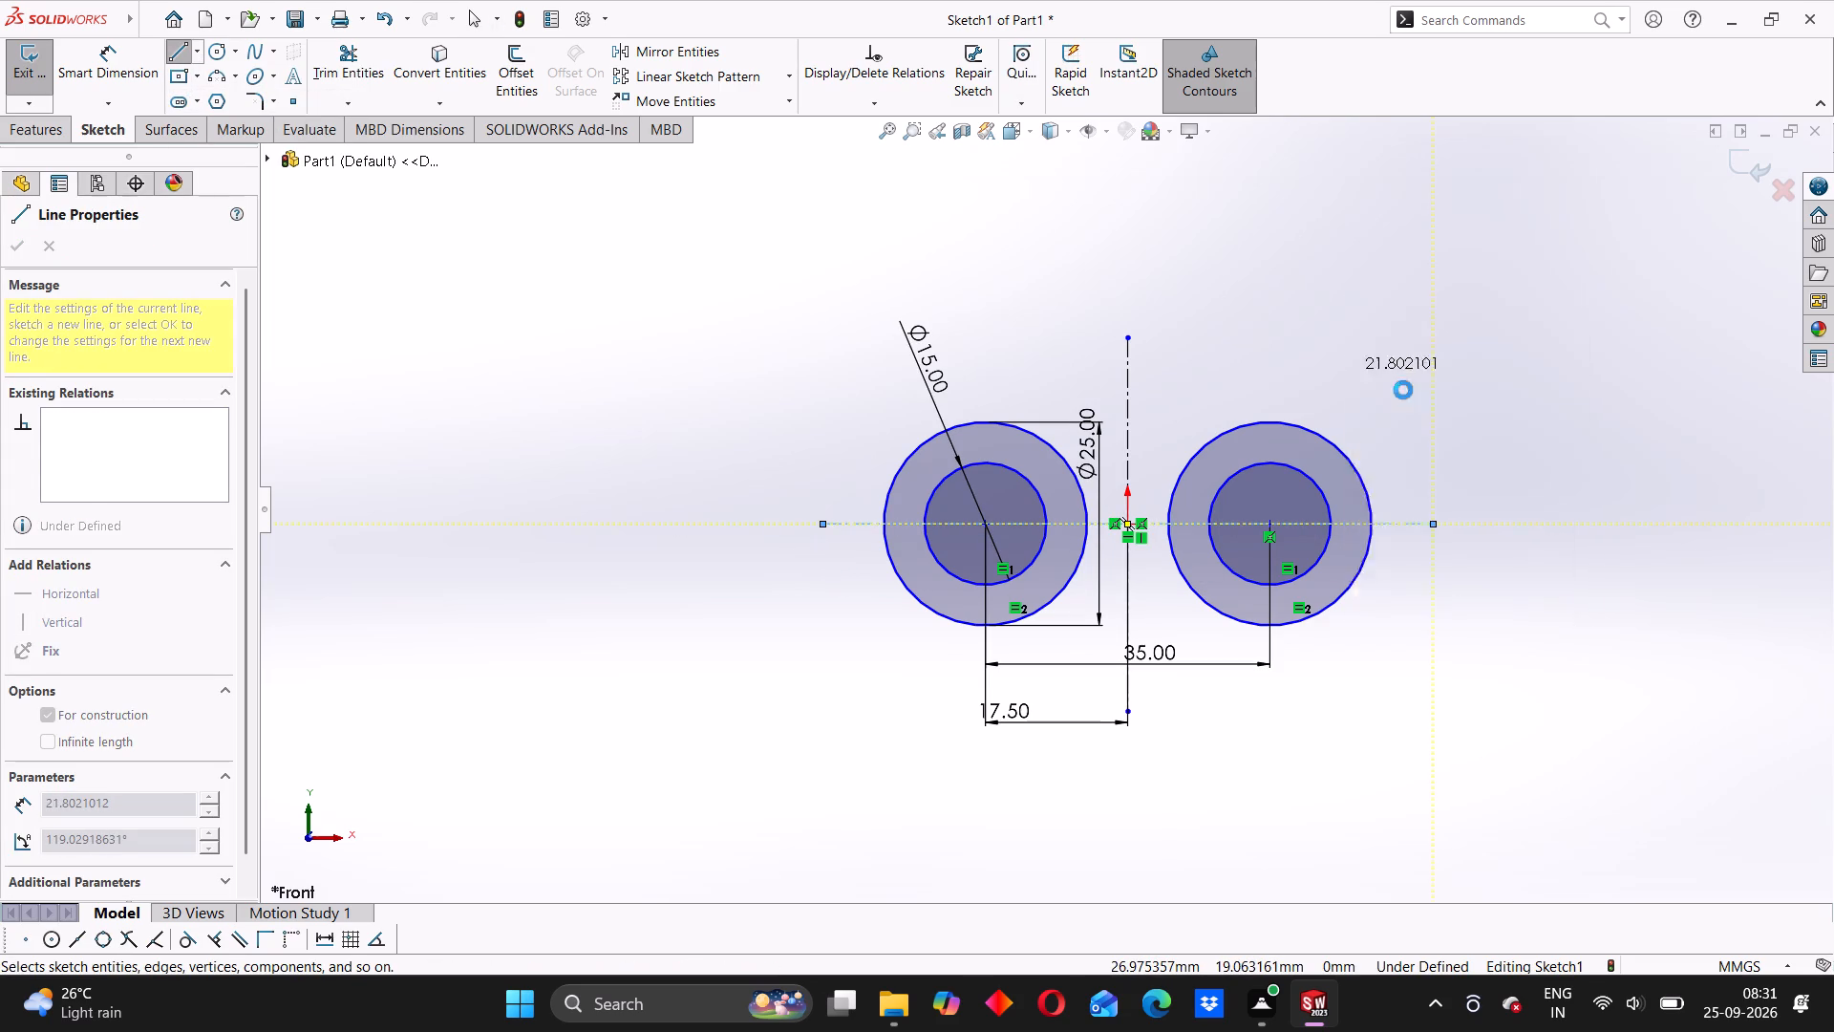
Trim away the lower halves of all four circles below the horizontal centerline.
{"action": "left_click", "coordinate": [342, 54]}
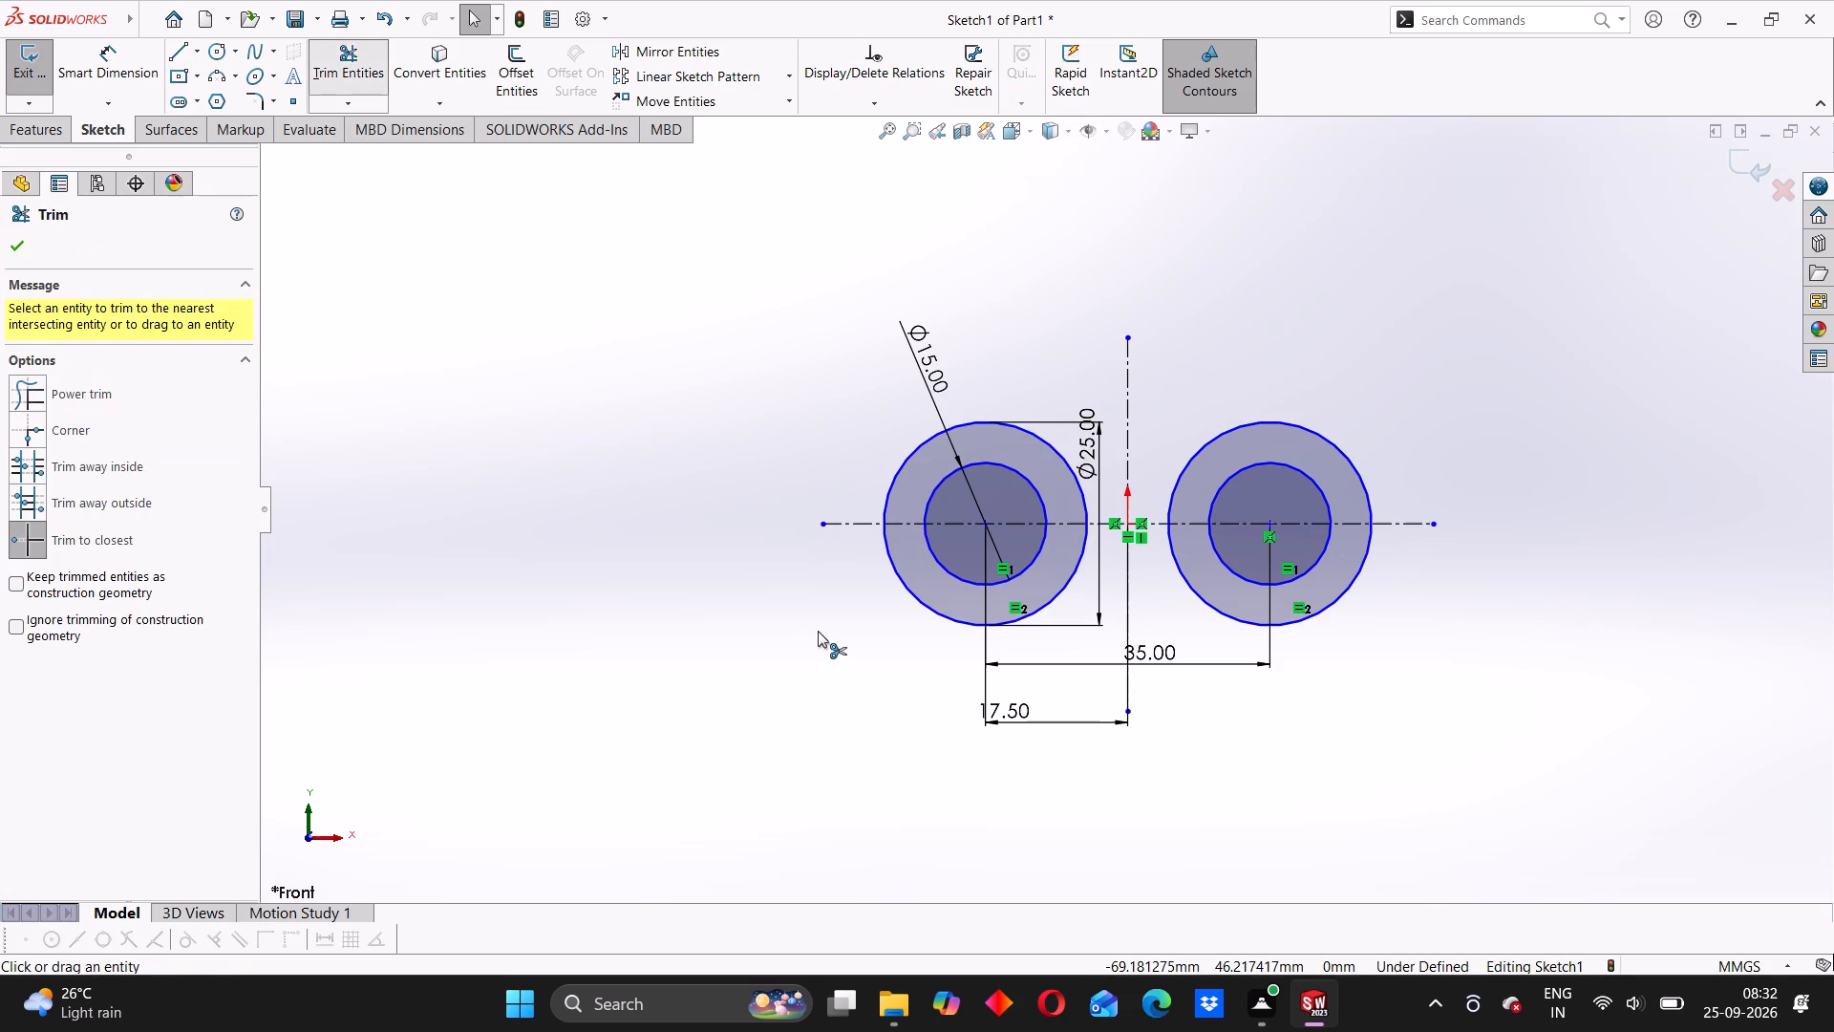
{"action": "left_click", "coordinate": [888, 564]}
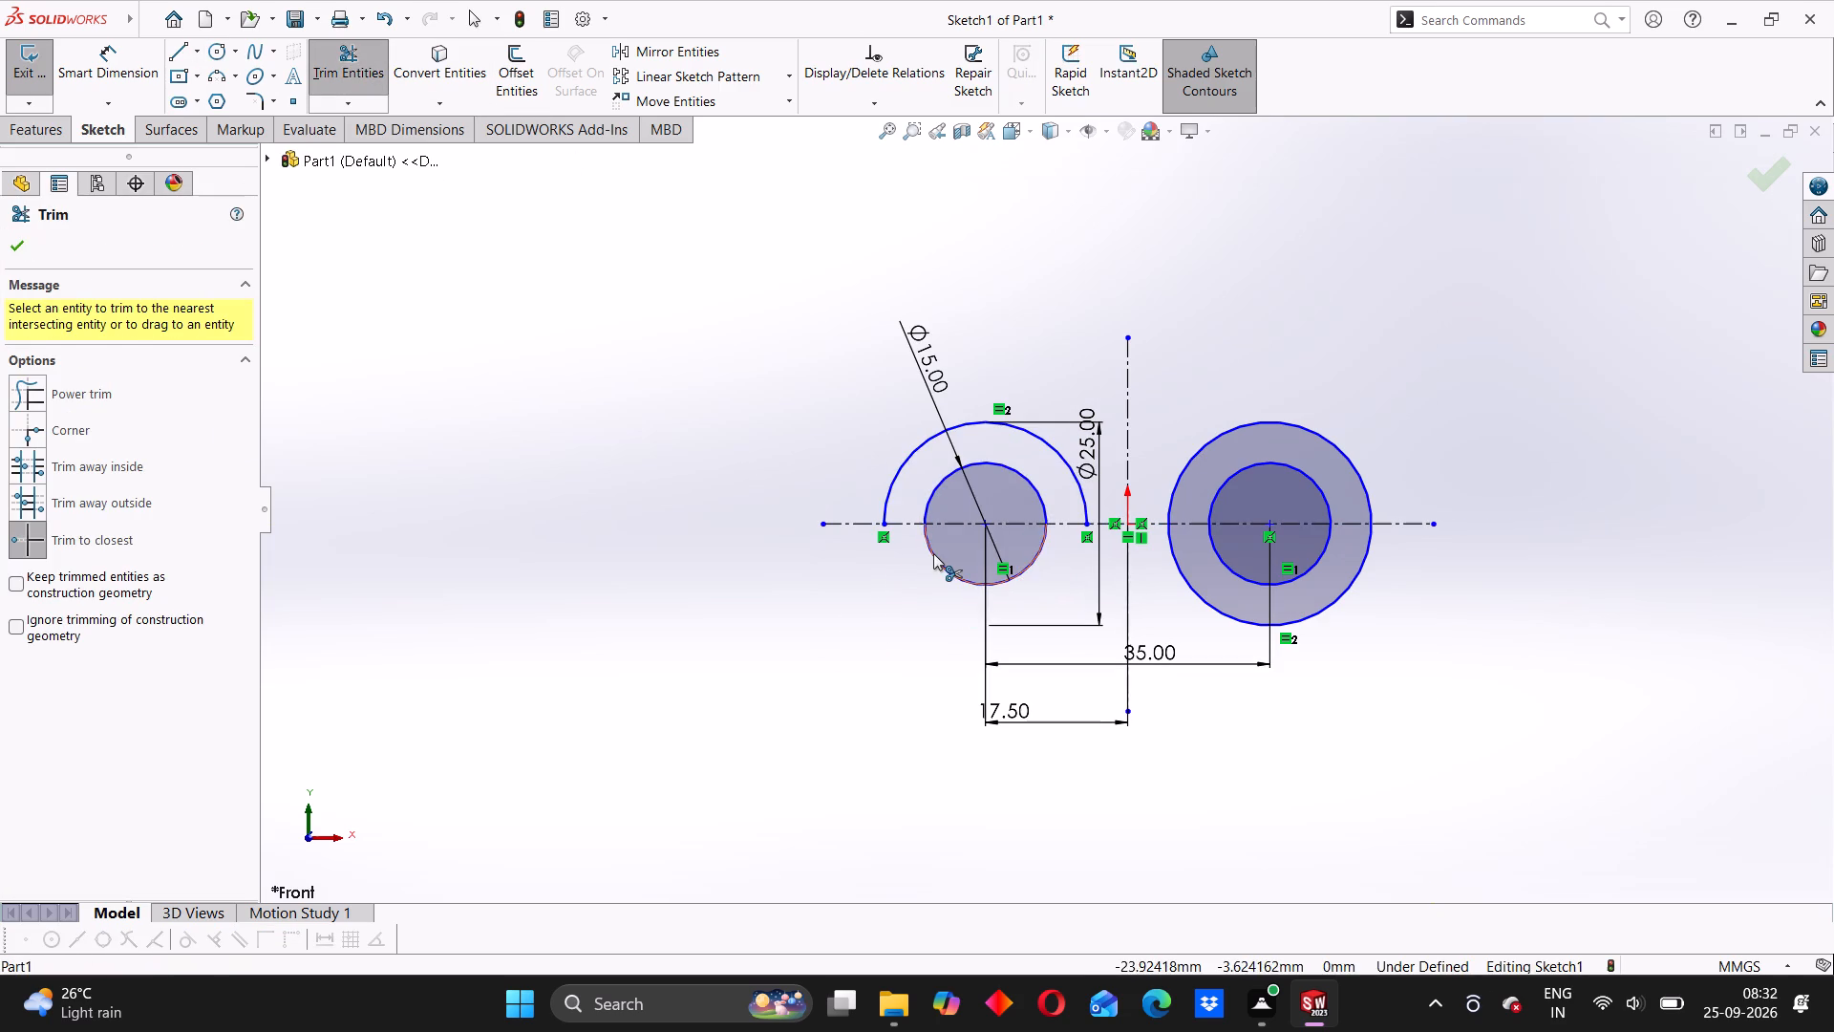
{"action": "left_click", "coordinate": [933, 553]}
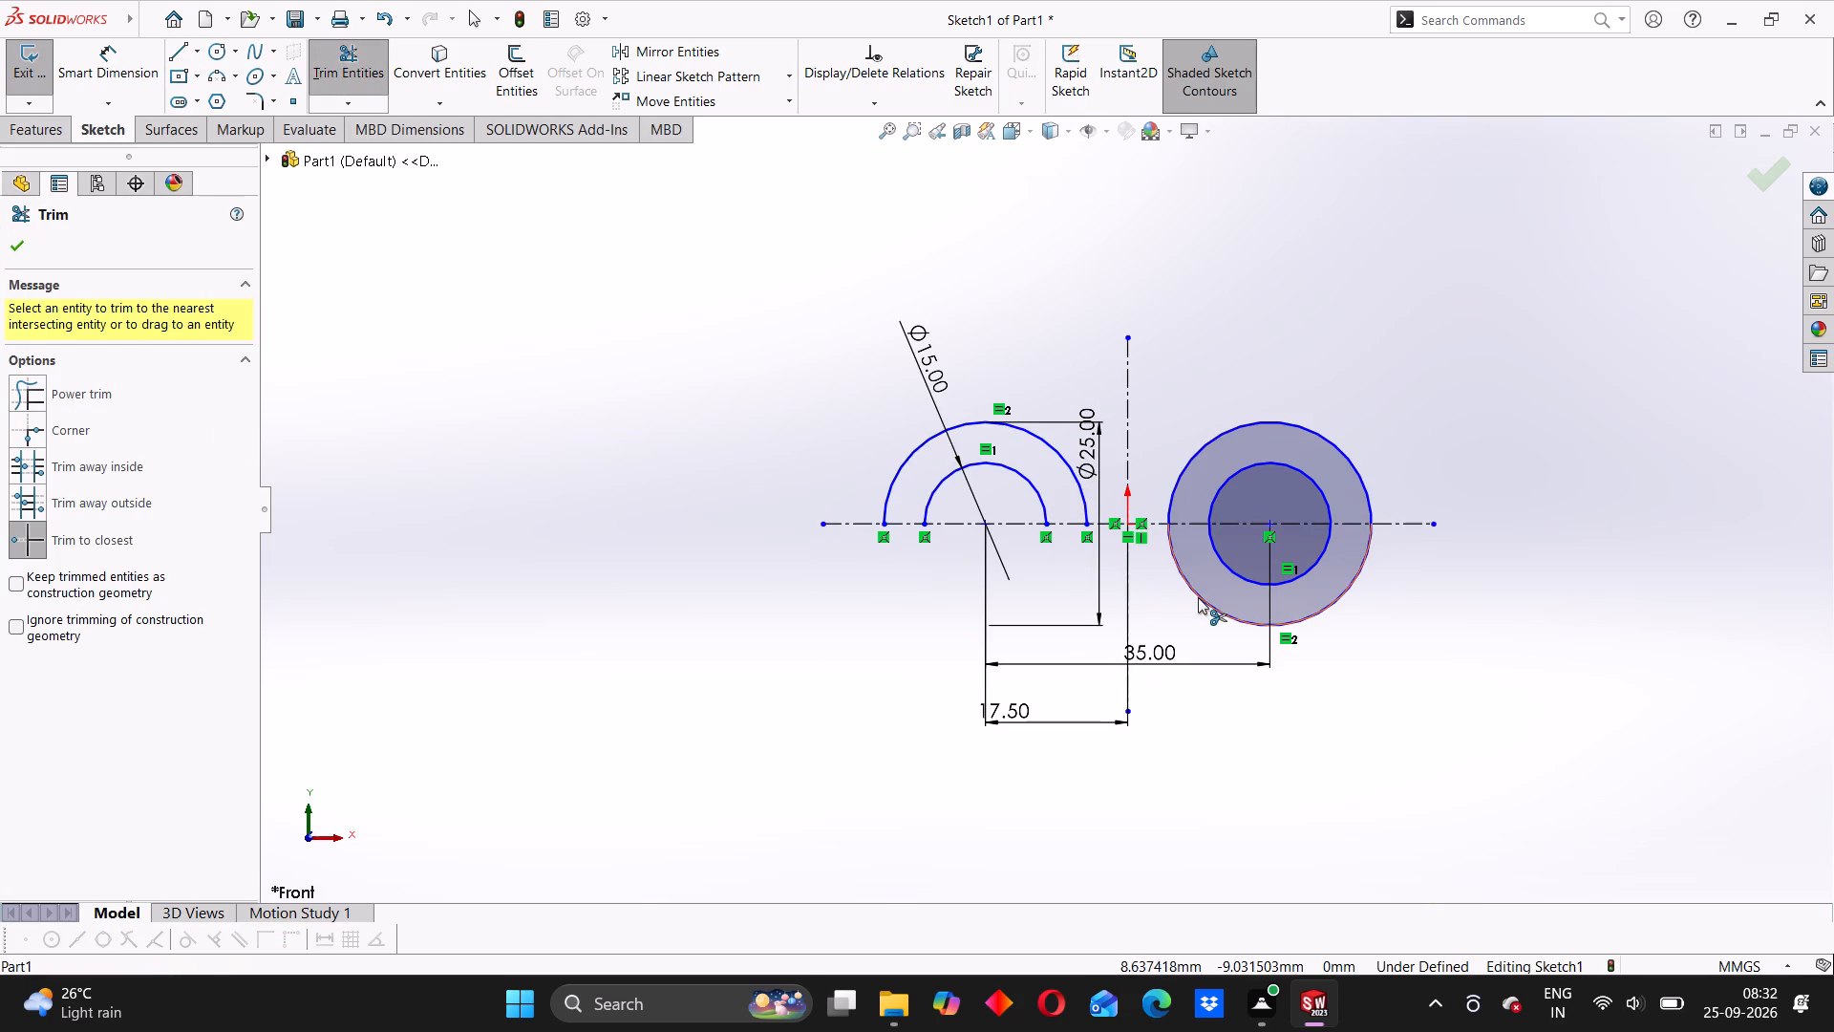
{"action": "left_click", "coordinate": [1198, 597]}
{"action": "left_click", "coordinate": [1224, 563]}
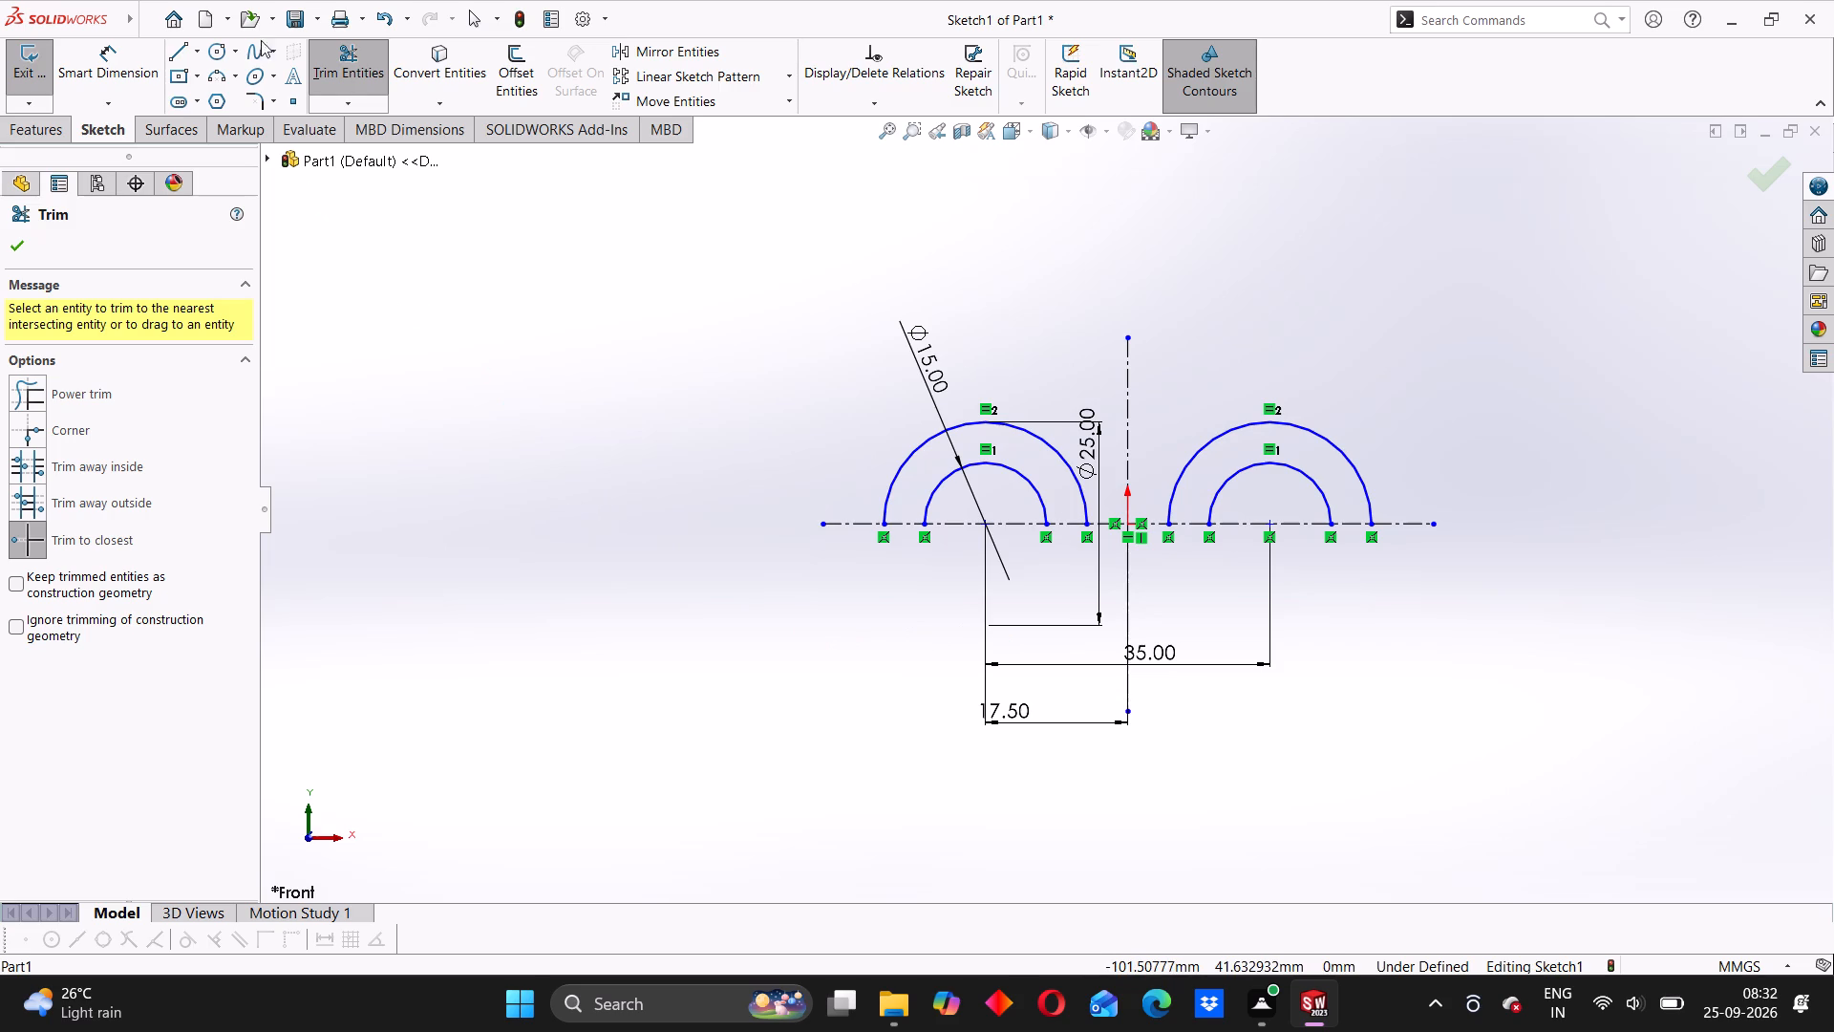
Sketch two 25 mm horizontal lines along the centerline, each joining the endpoints of one outer arc.
{"action": "left_click", "coordinate": [181, 54]}
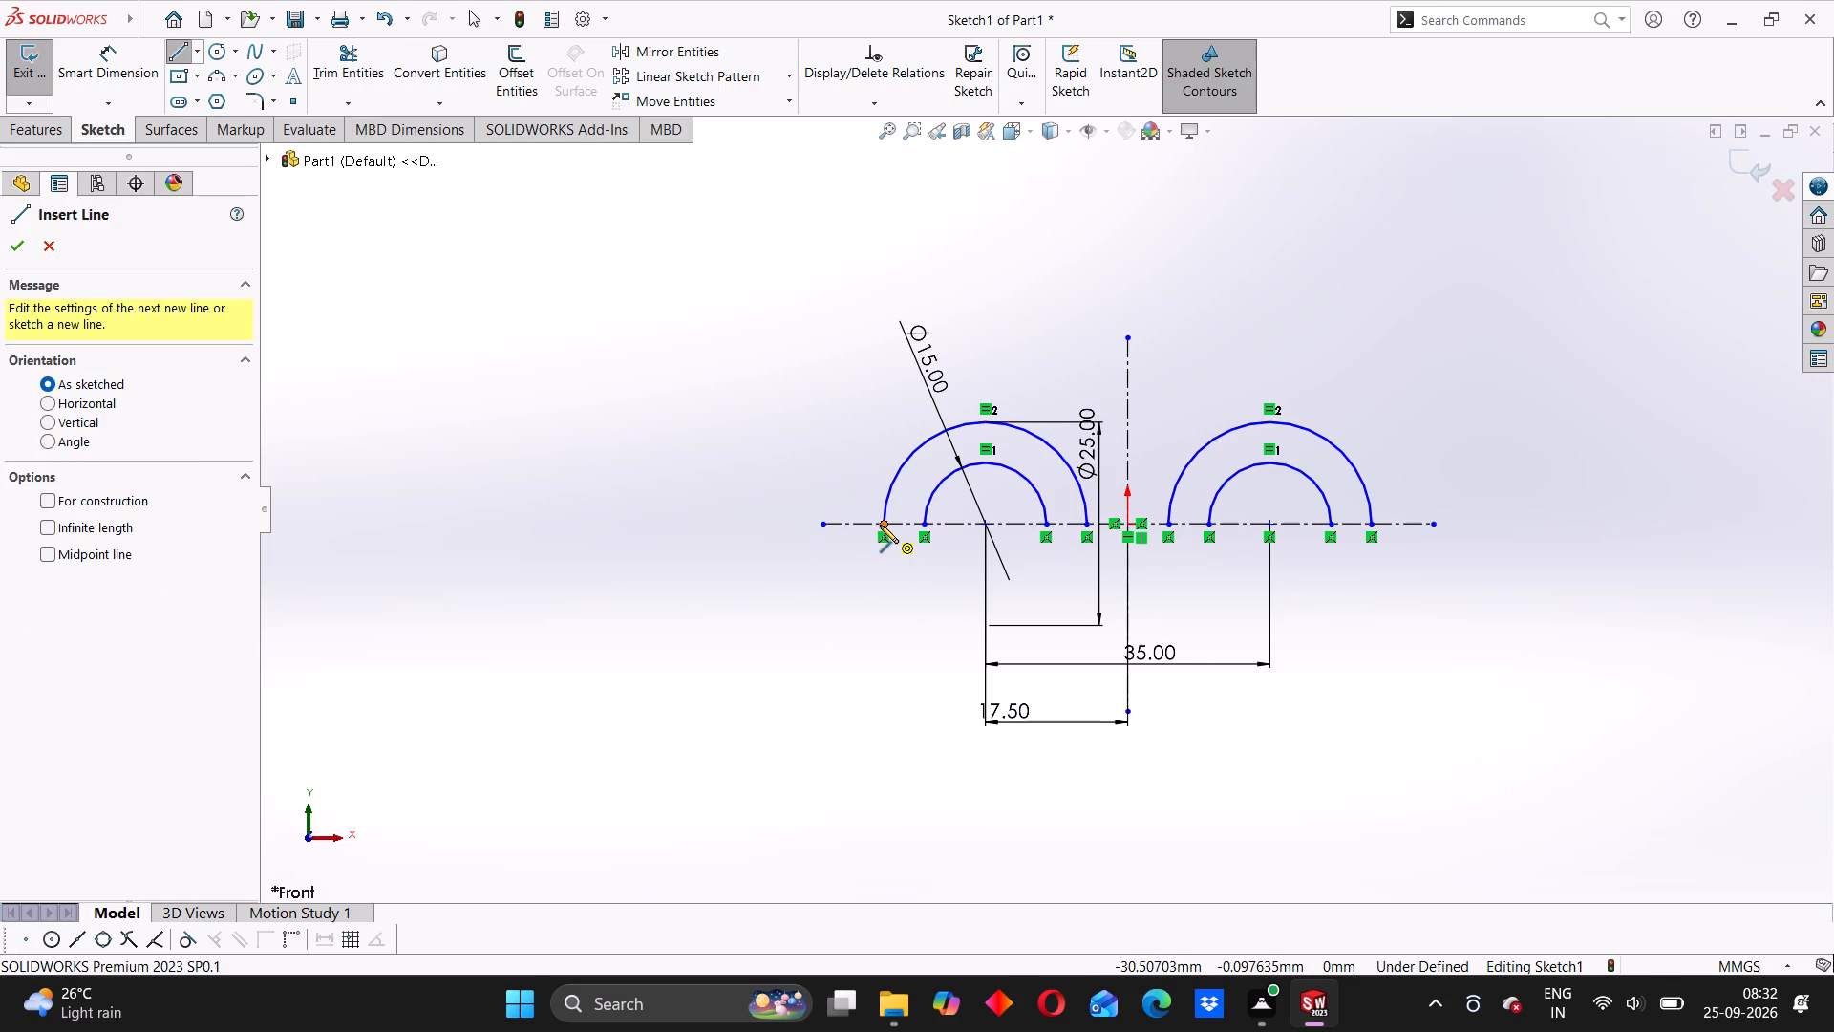
{"action": "left_click", "coordinate": [880, 525]}
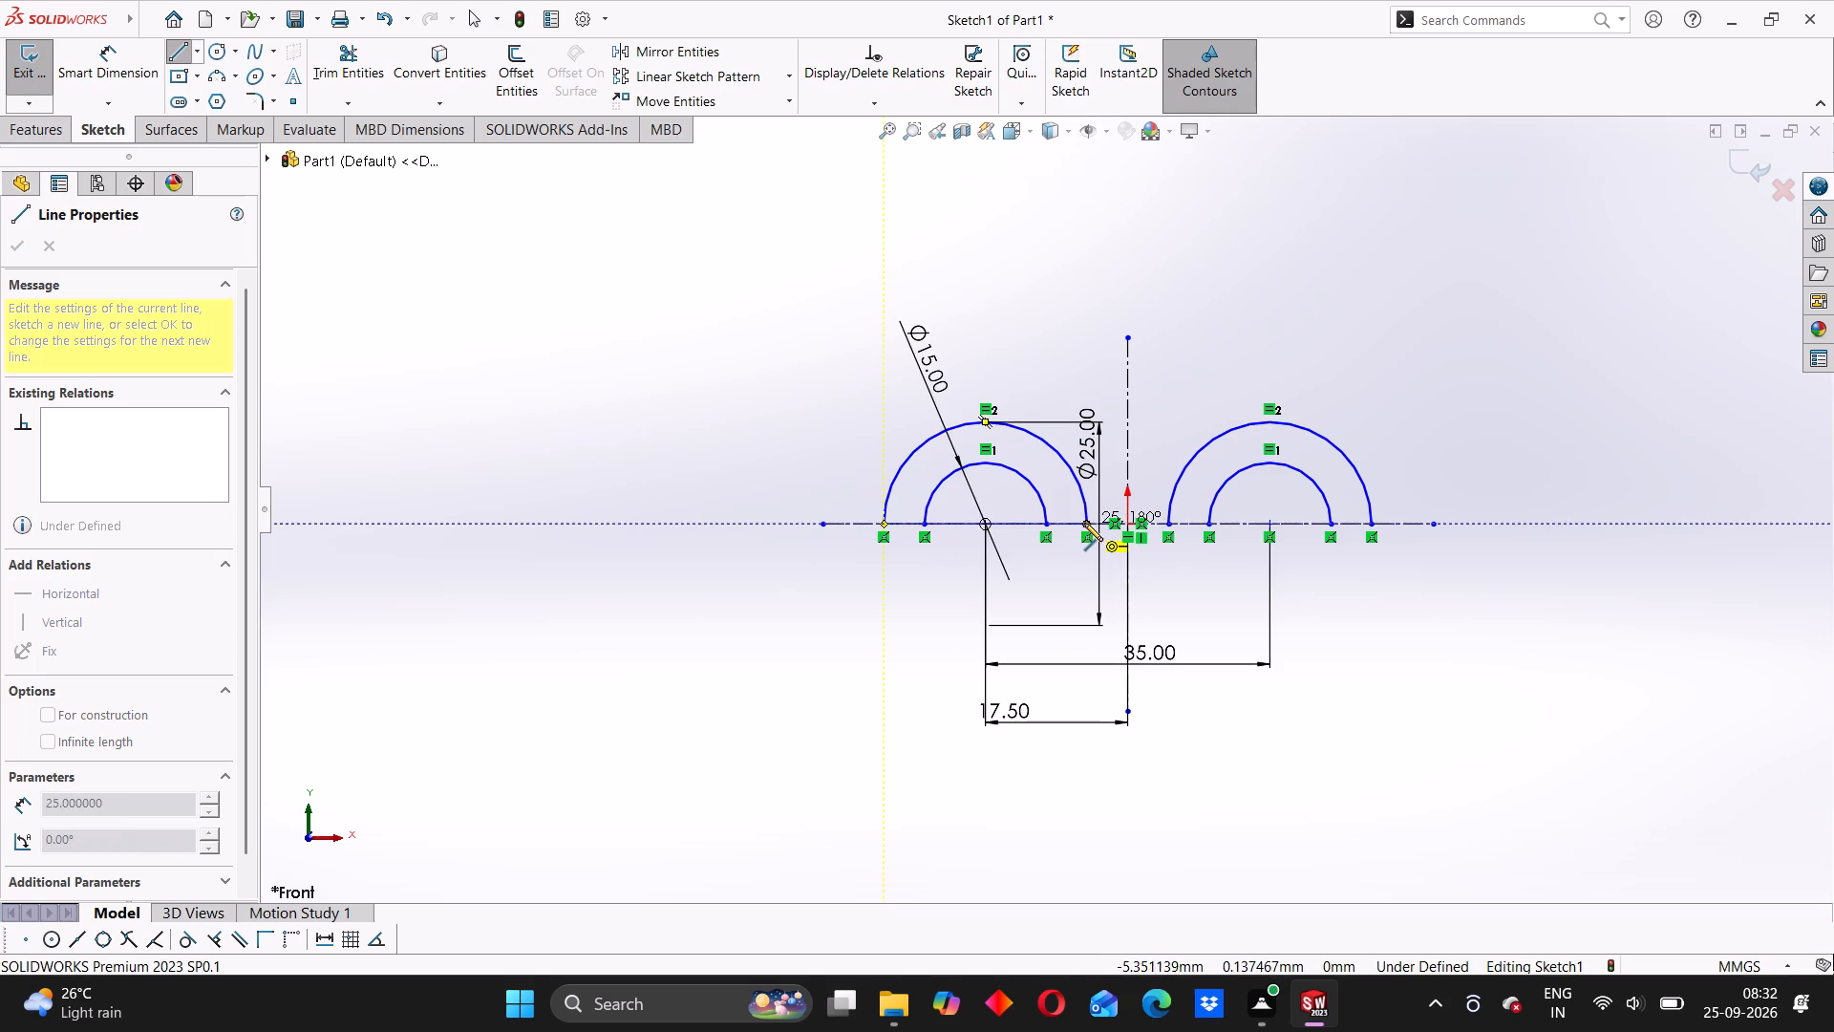
{"action": "left_click", "coordinate": [1084, 523]}
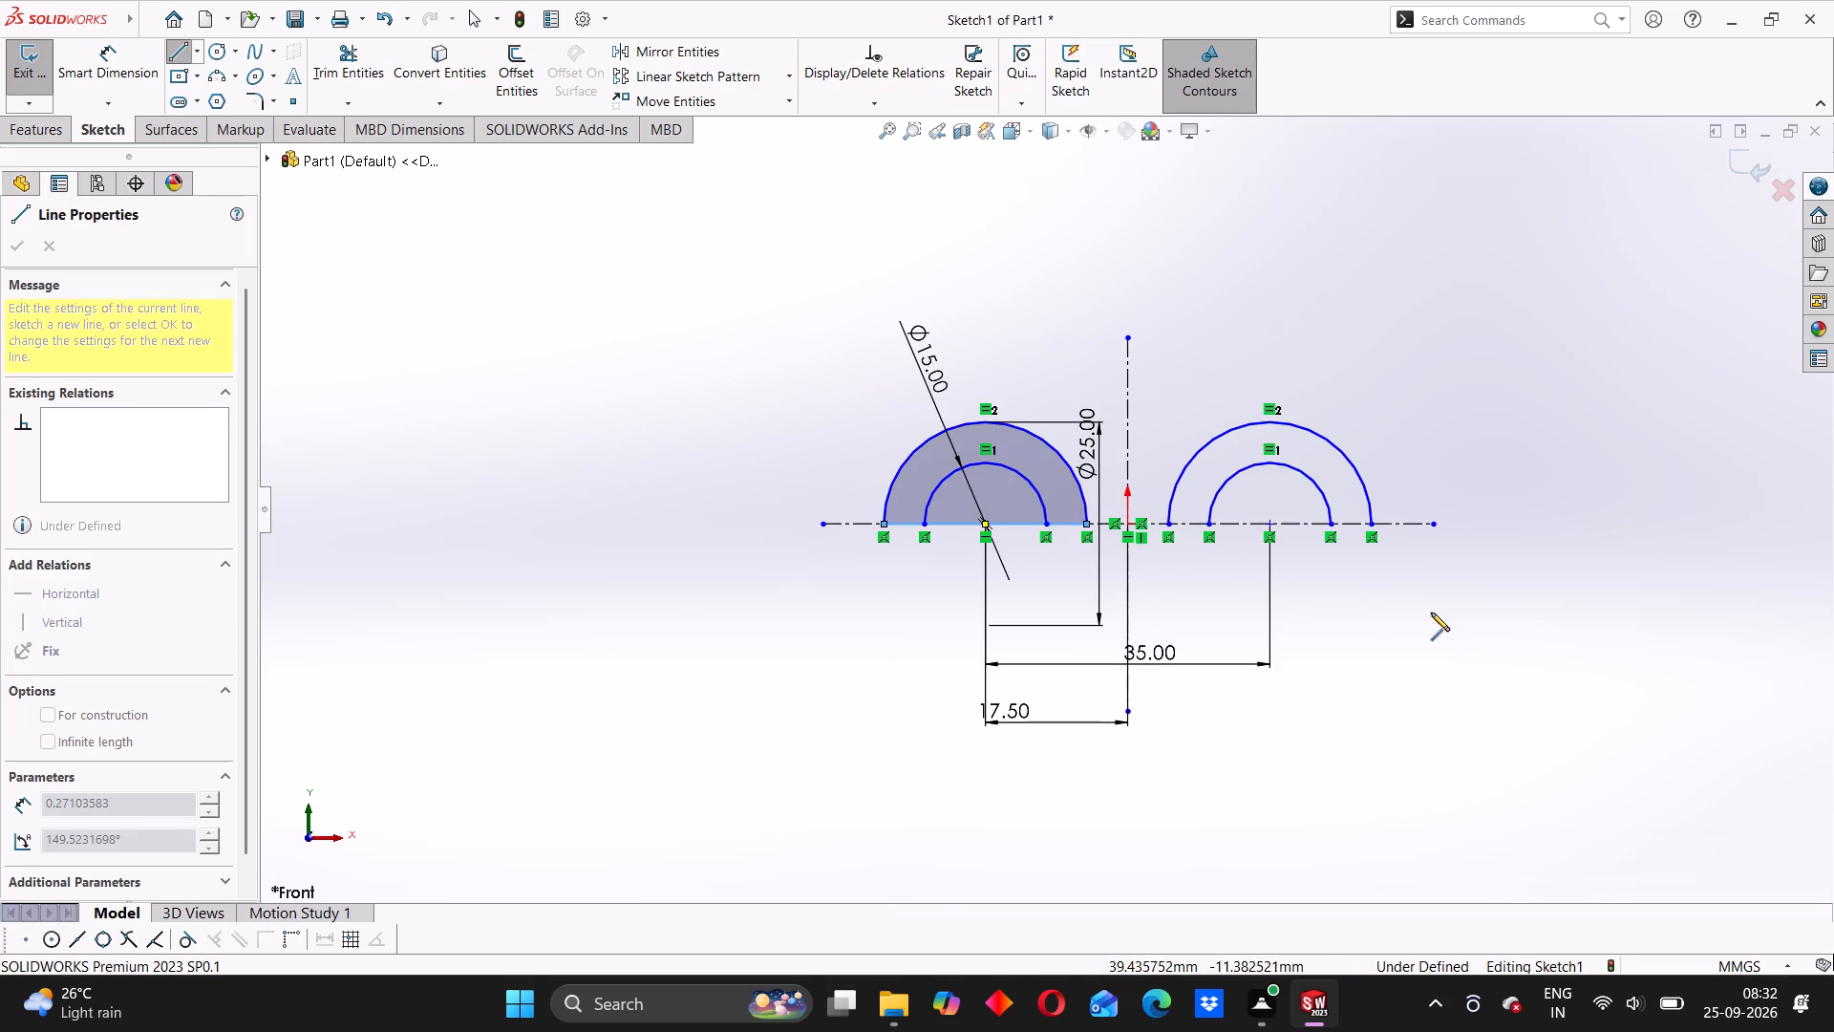
{"action": "left_click", "coordinate": [1165, 526]}
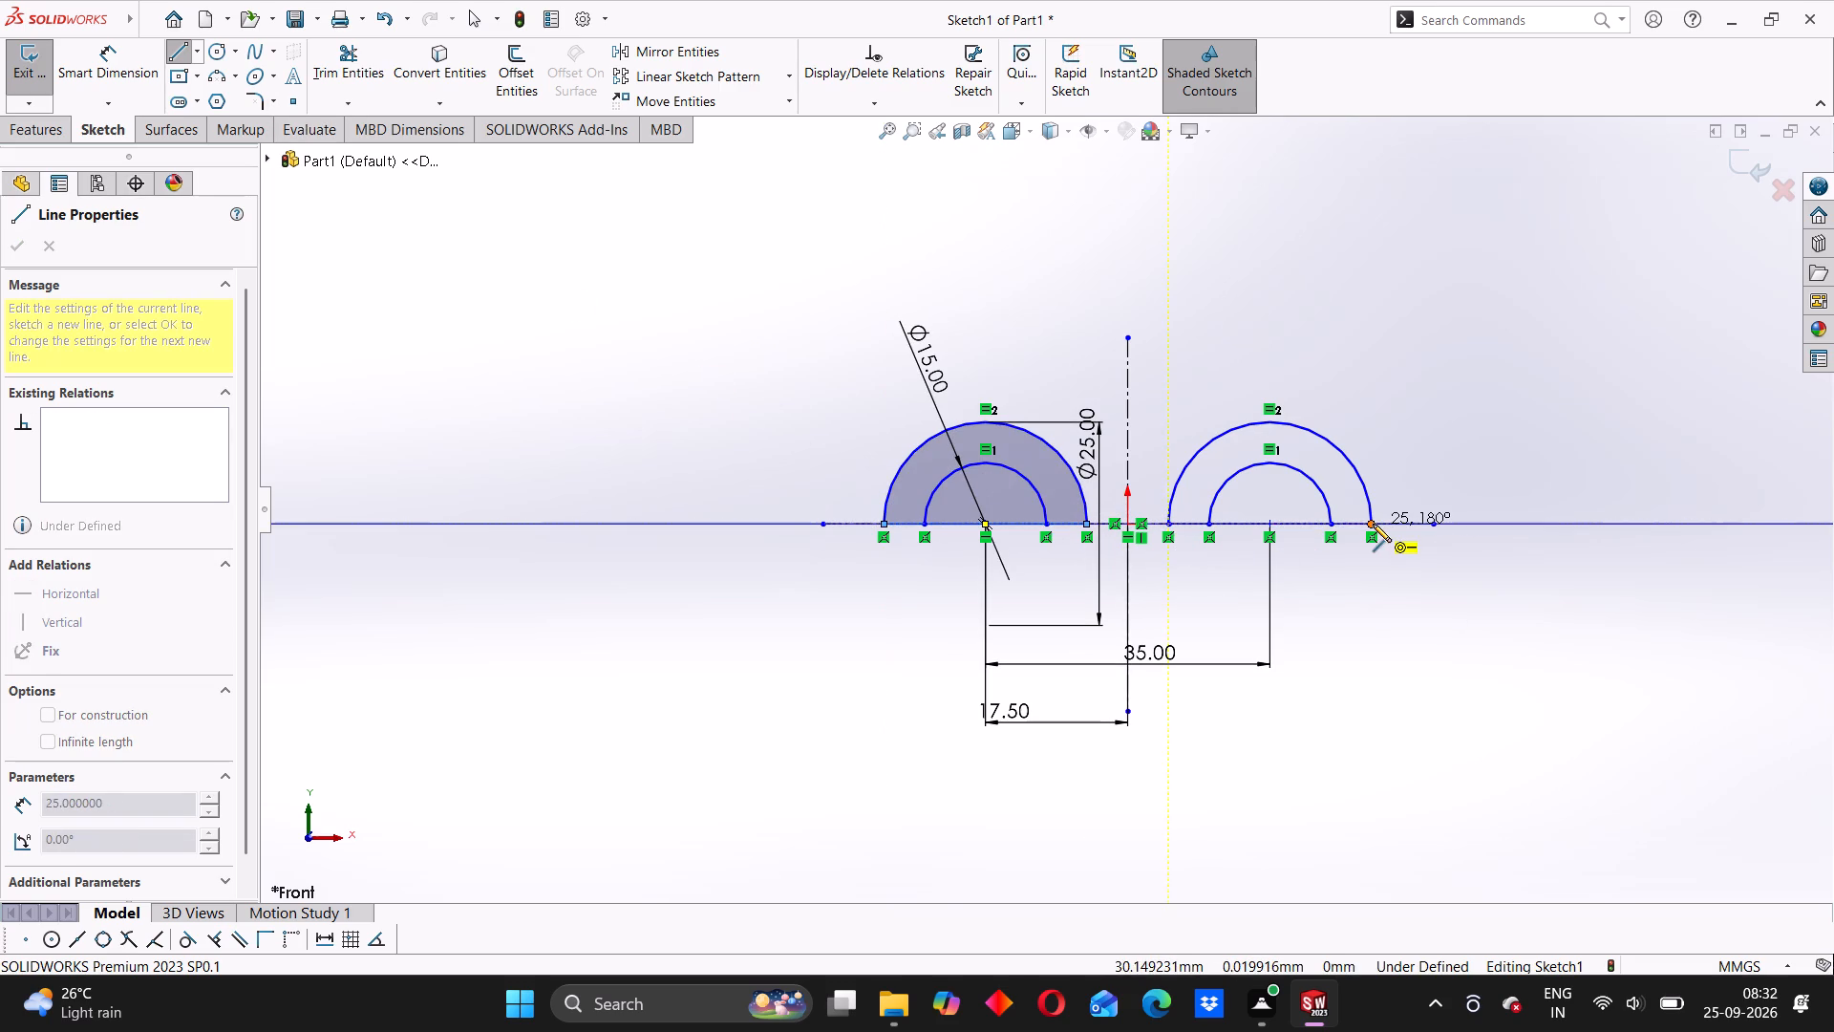
{"action": "left_click", "coordinate": [1373, 524]}
{"action": "right_click", "coordinate": [1363, 356]}
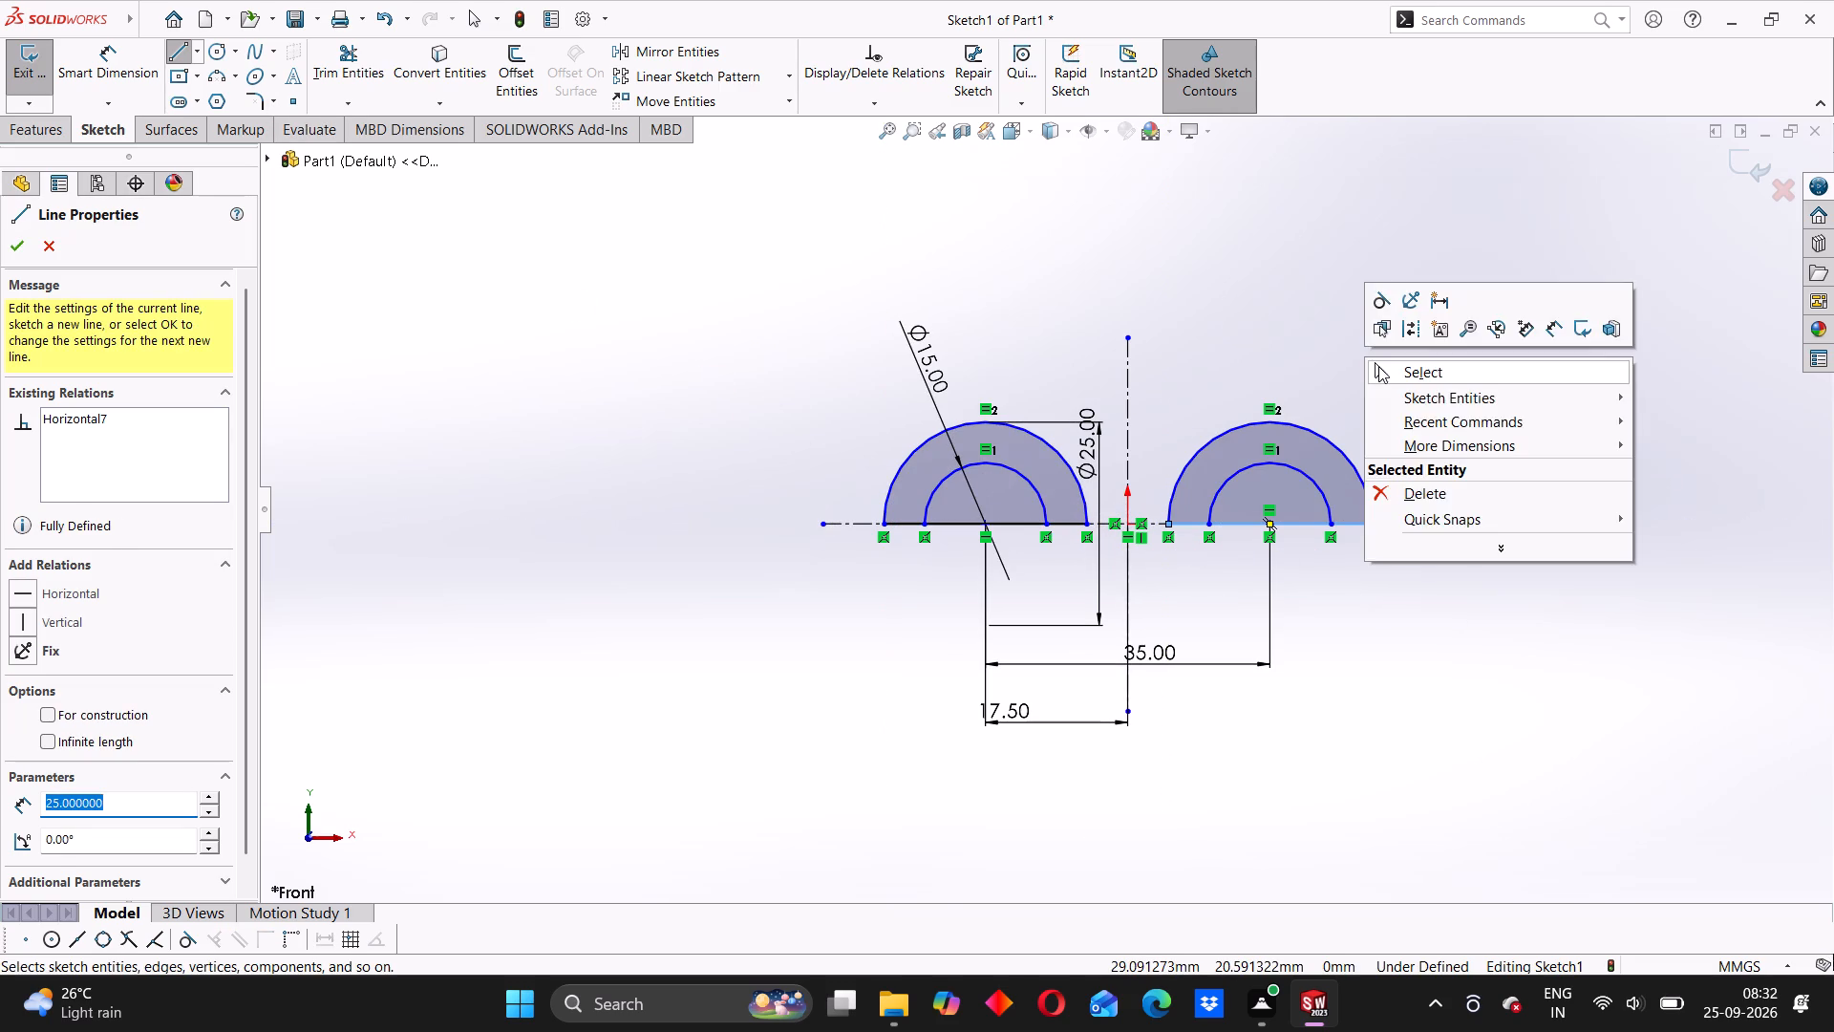
{"action": "left_click", "coordinate": [1382, 367]}
Trim the middle portion of both horizontal lines between the inner arcs' endpoints, leaving two closed half-ring profiles.
{"action": "left_click", "coordinate": [327, 54]}
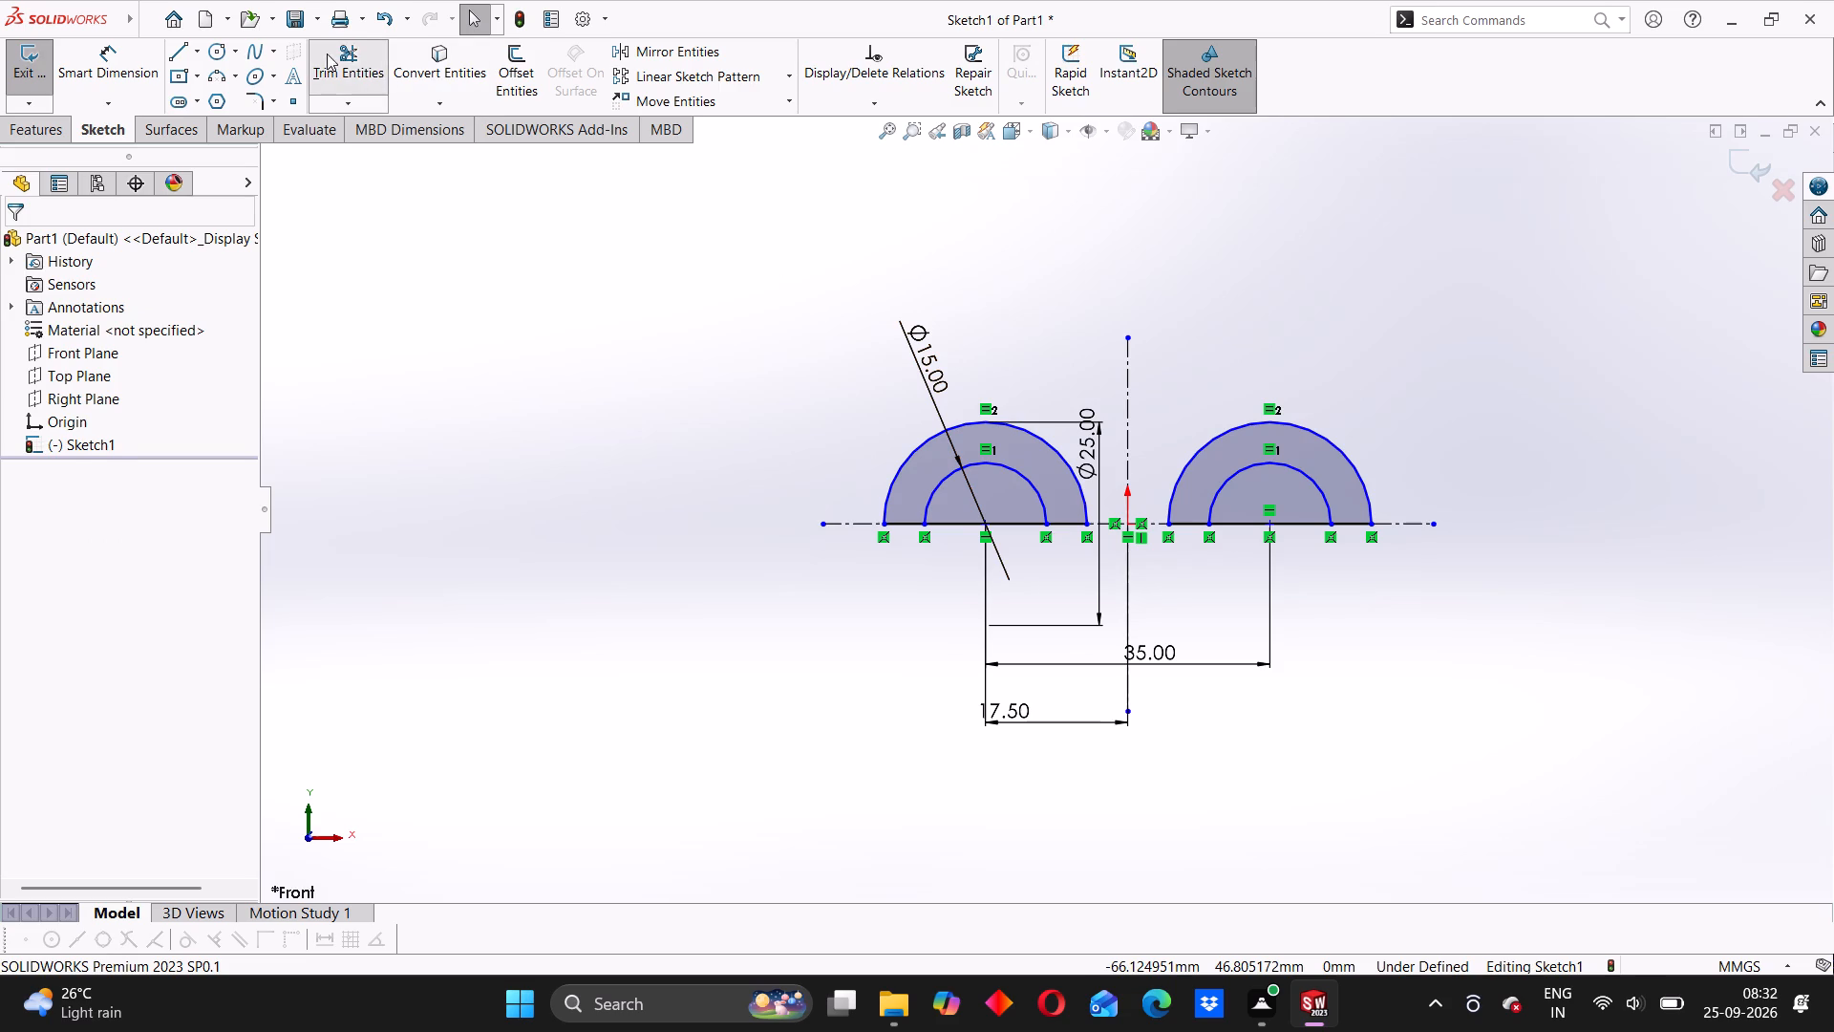
{"action": "left_click", "coordinate": [947, 521]}
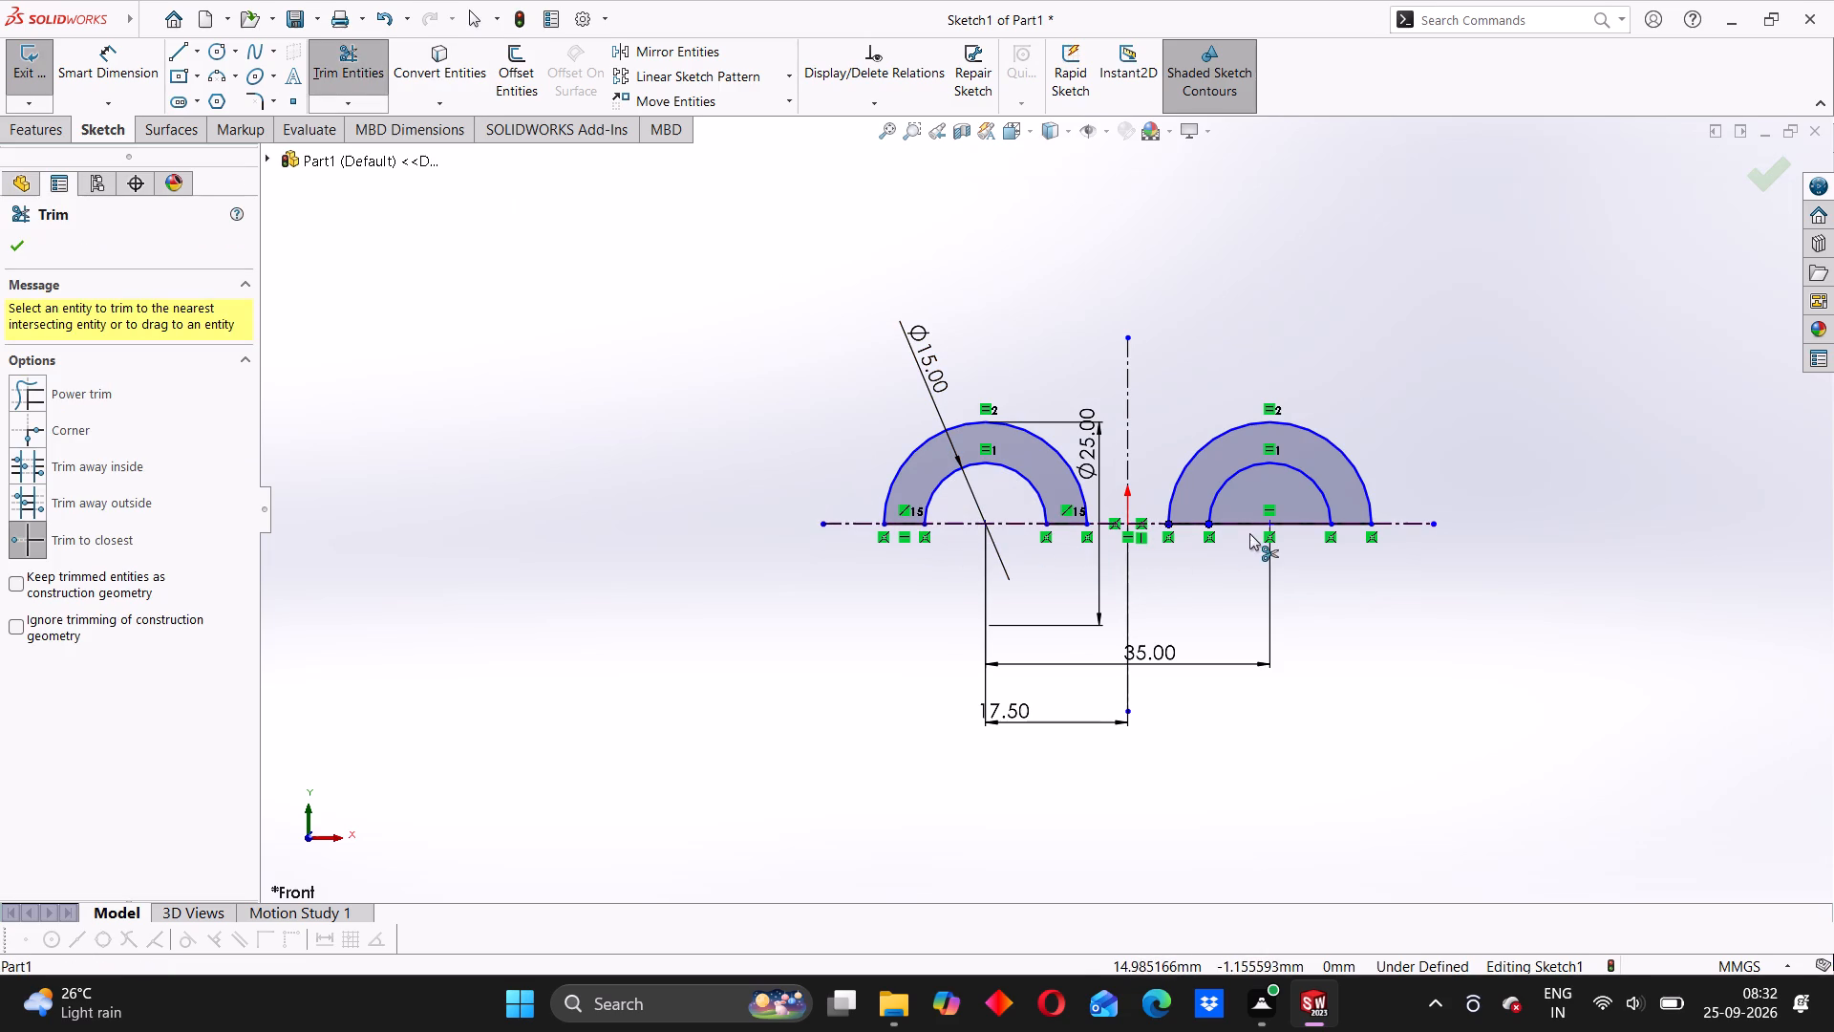
{"action": "left_click", "coordinate": [1247, 522]}
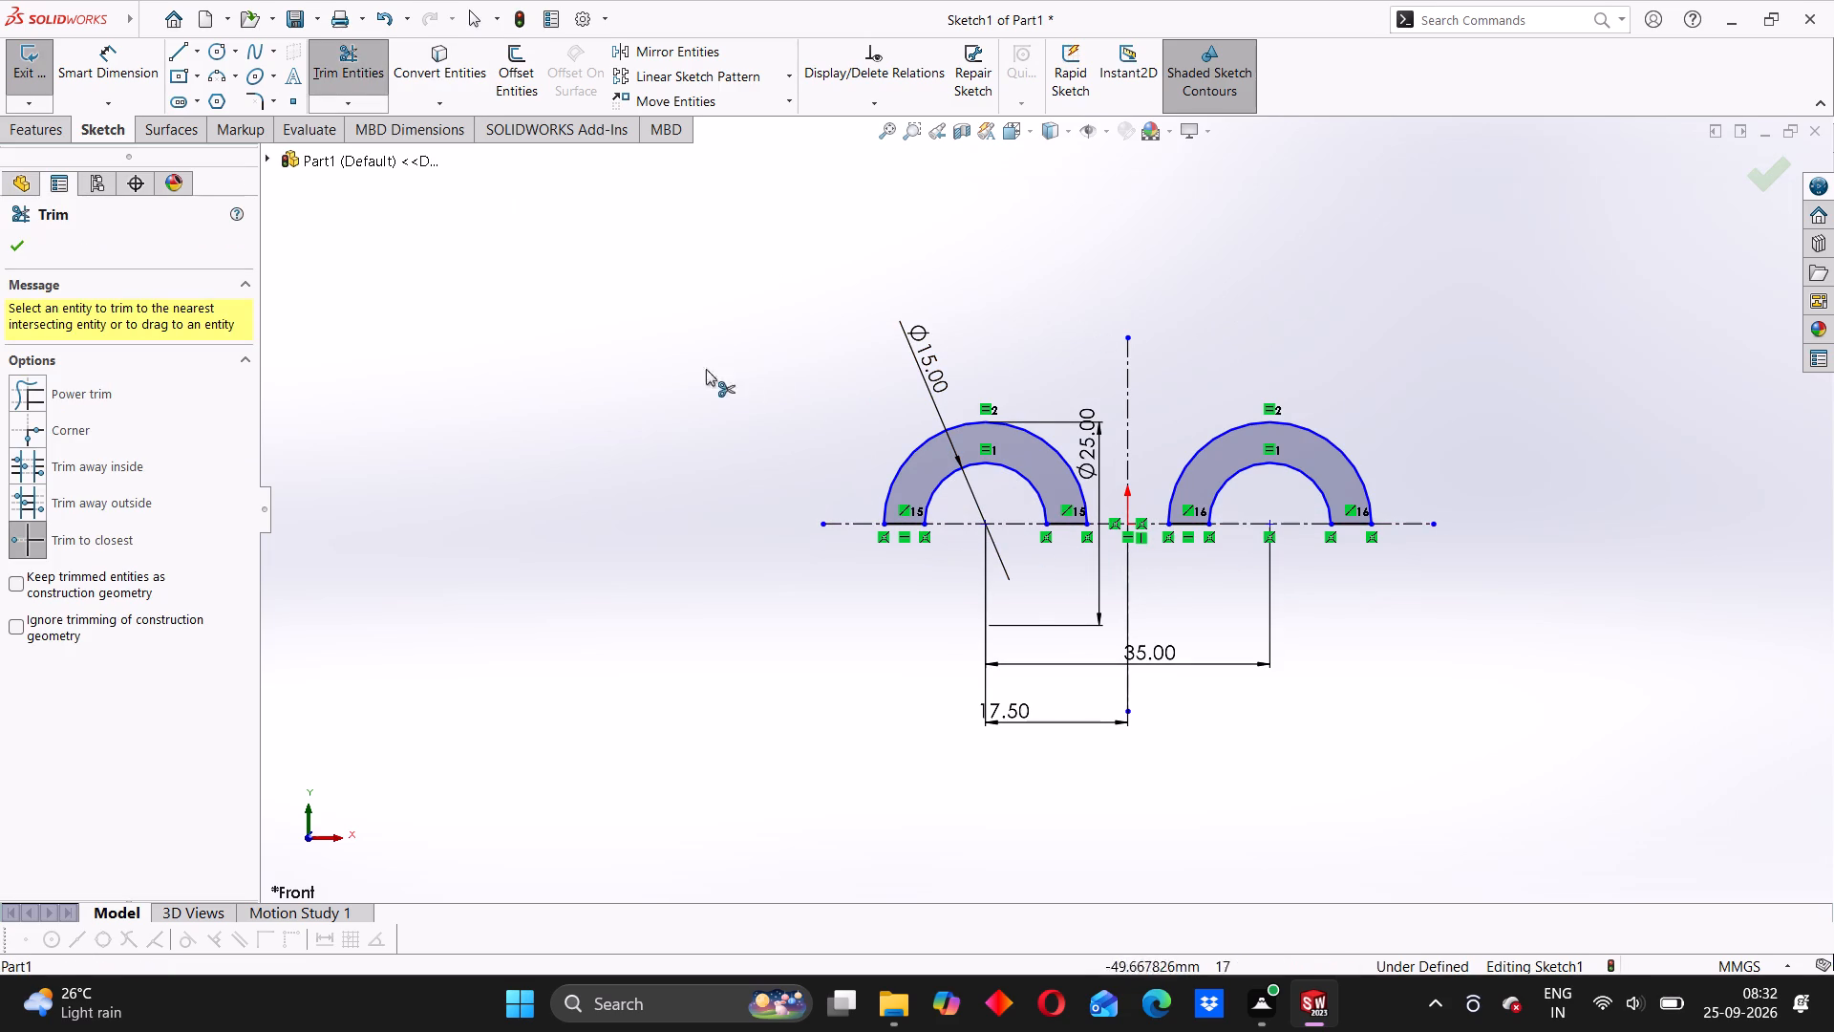
{"action": "right_click", "coordinate": [660, 346]}
{"action": "left_click", "coordinate": [537, 373]}
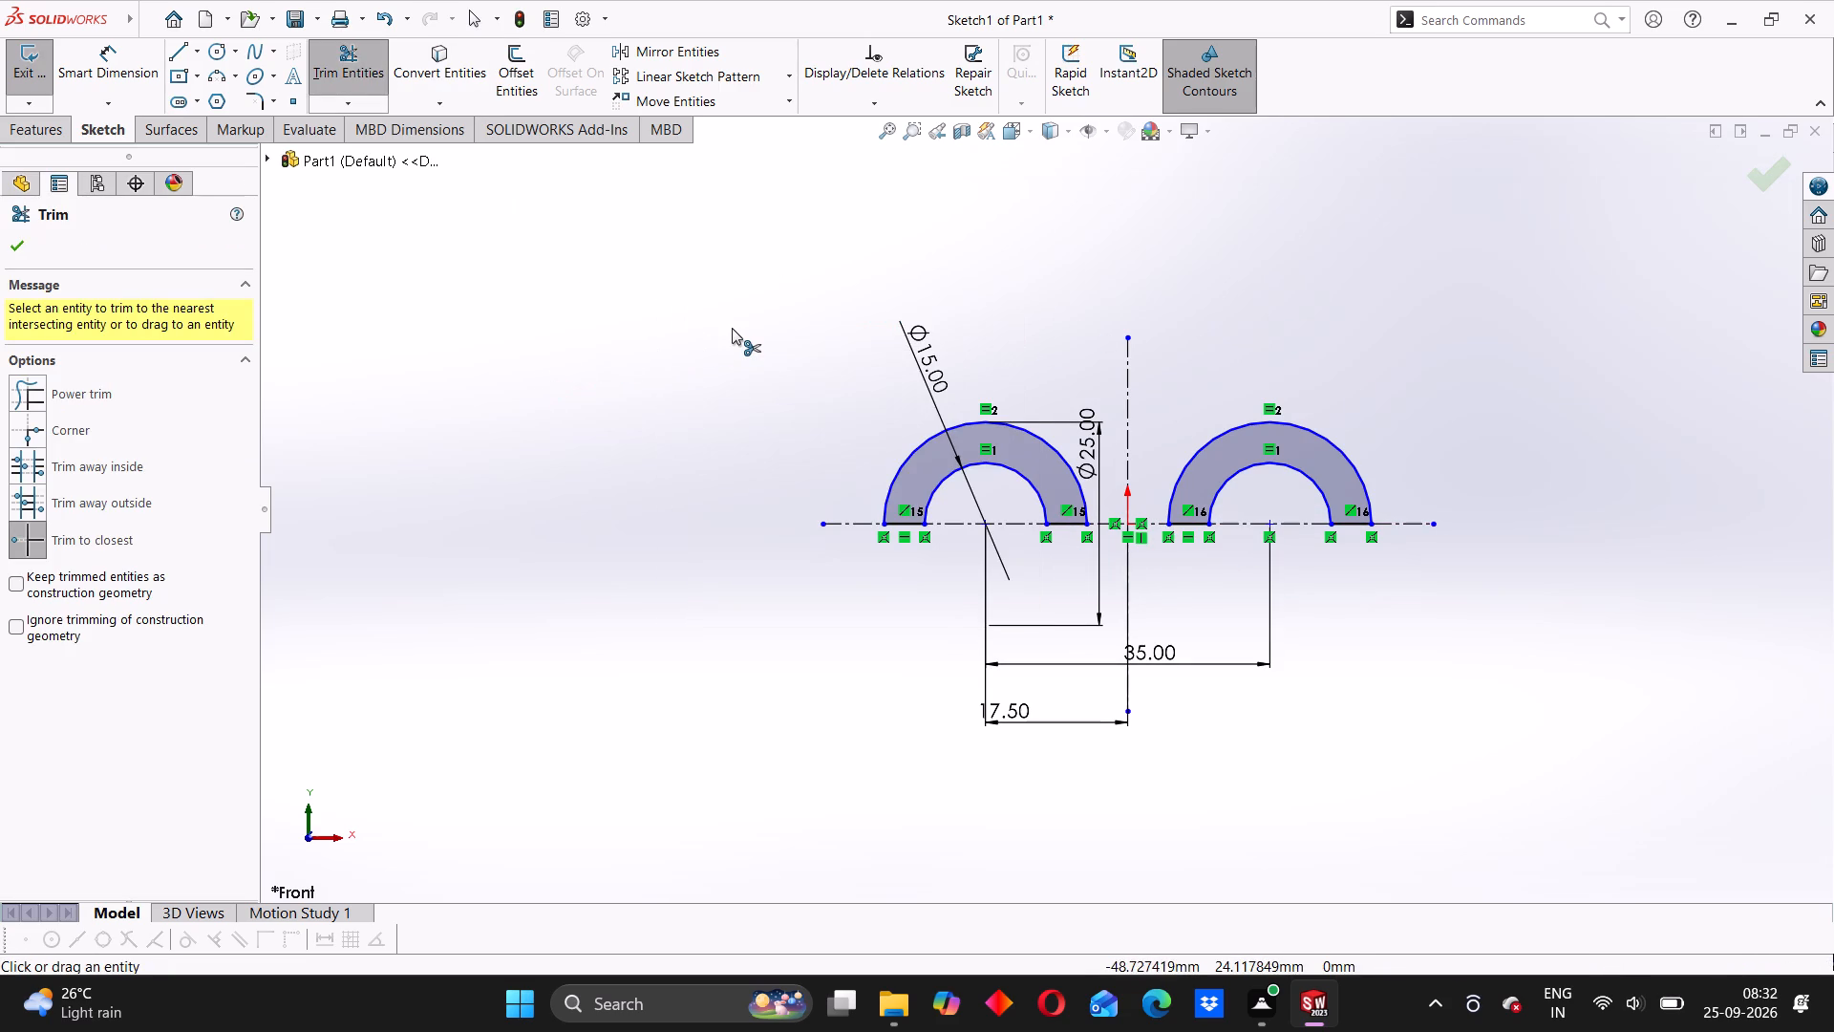
{"action": "left_click", "coordinate": [732, 328]}
{"action": "double_click", "coordinate": [583, 331]}
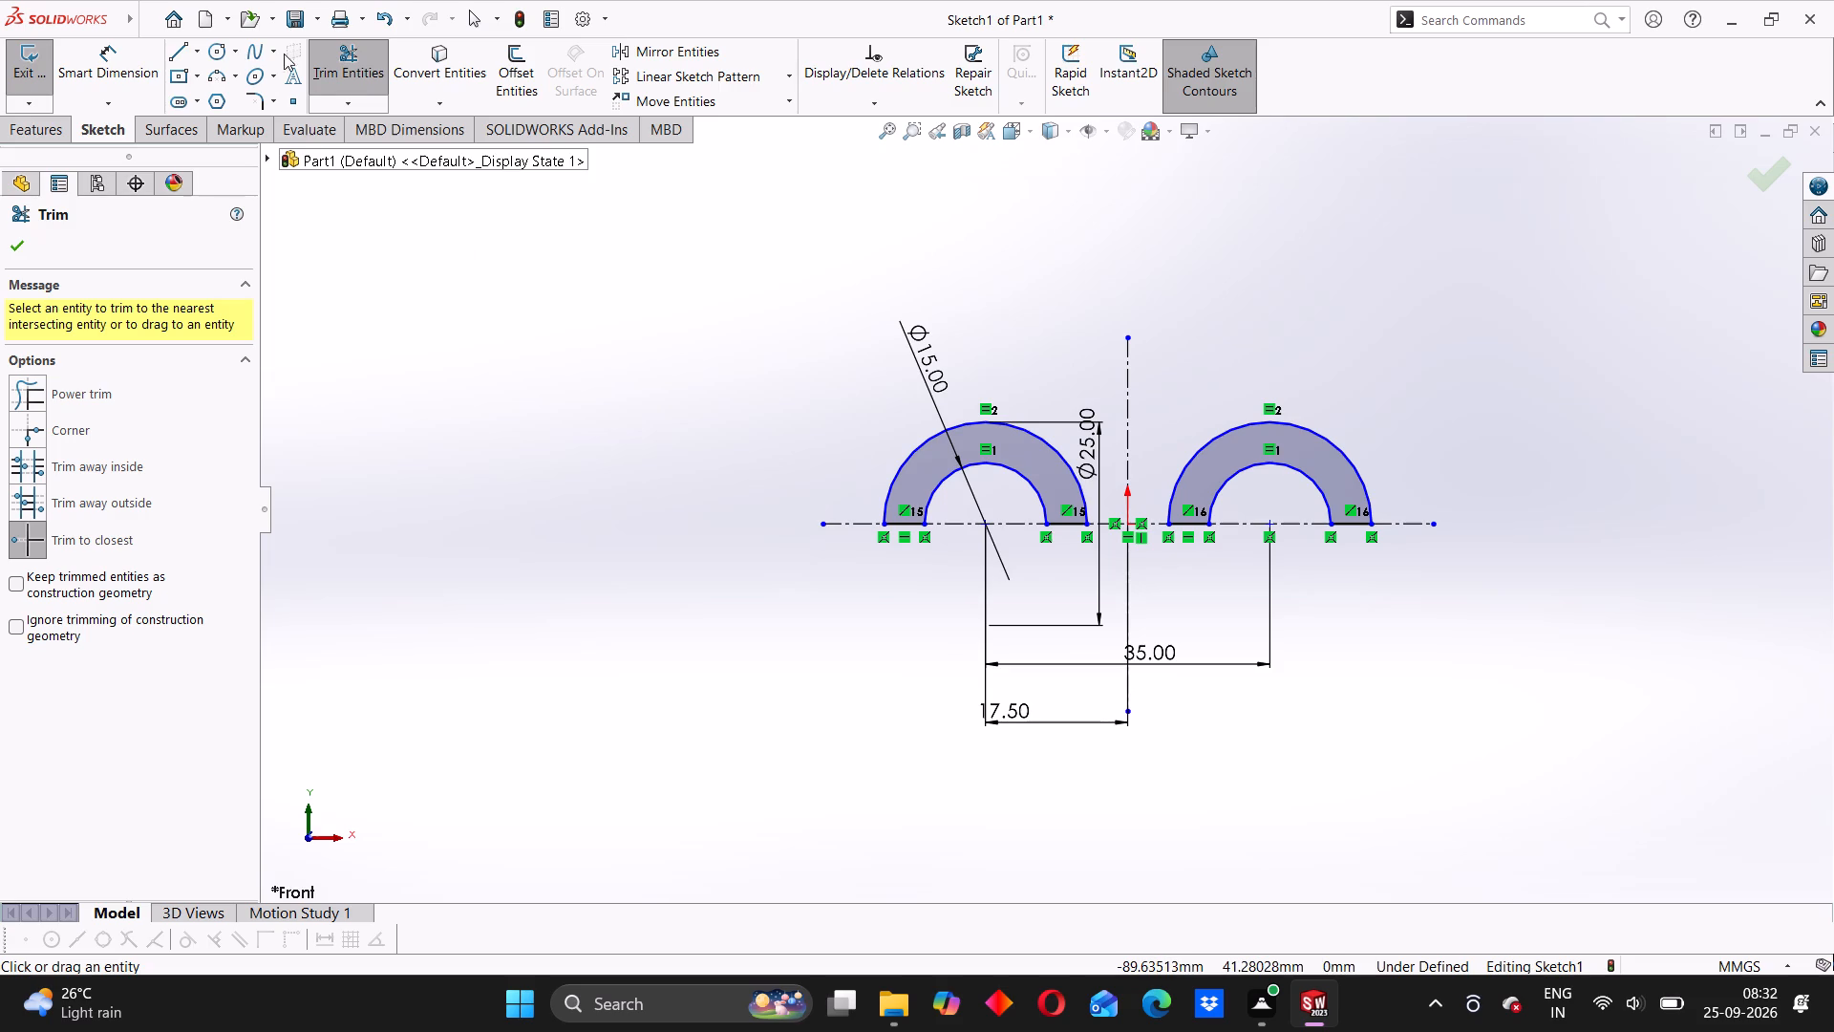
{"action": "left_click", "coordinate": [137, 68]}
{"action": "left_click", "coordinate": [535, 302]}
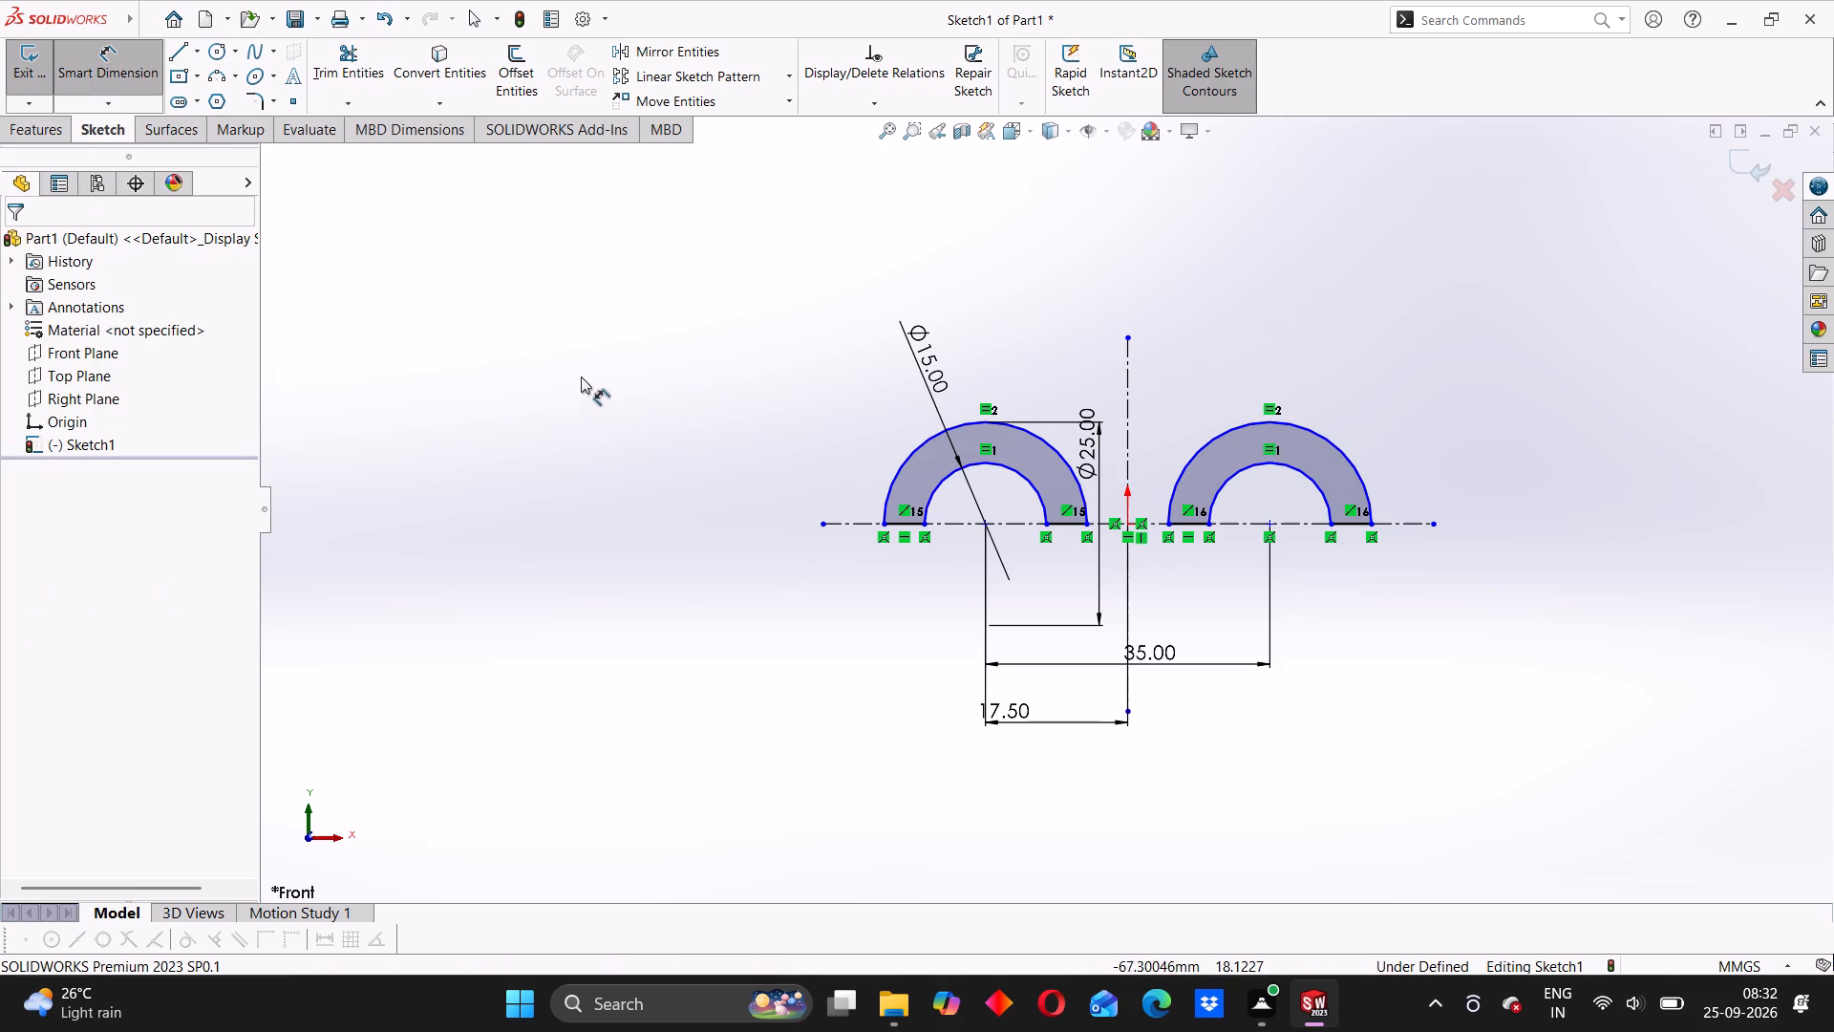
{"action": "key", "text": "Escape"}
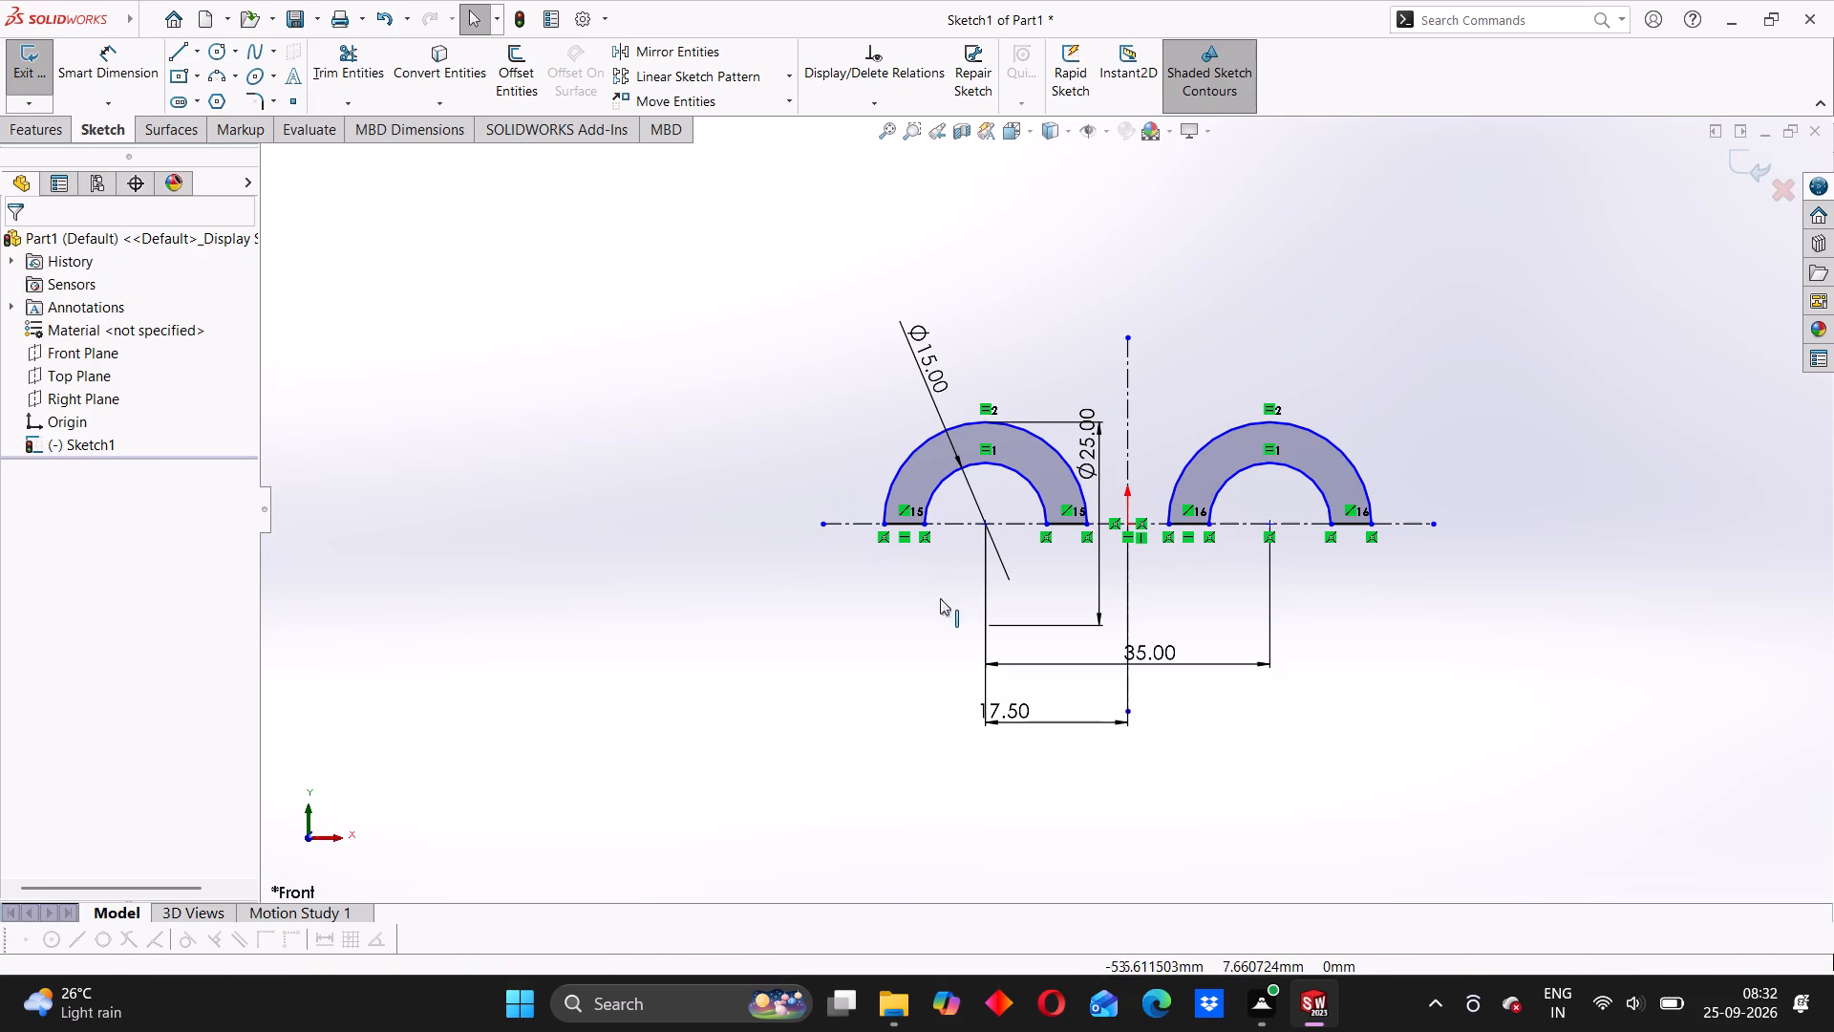
Sketch connected lines from the left outer arc's outer endpoint: about 4.8 mm outward, up to arc-top height, and about 34.8 mm across to the vertical centerline.
{"action": "scroll", "coordinate": [1085, 593], "scroll_direction": "down", "scroll_amount": 2}
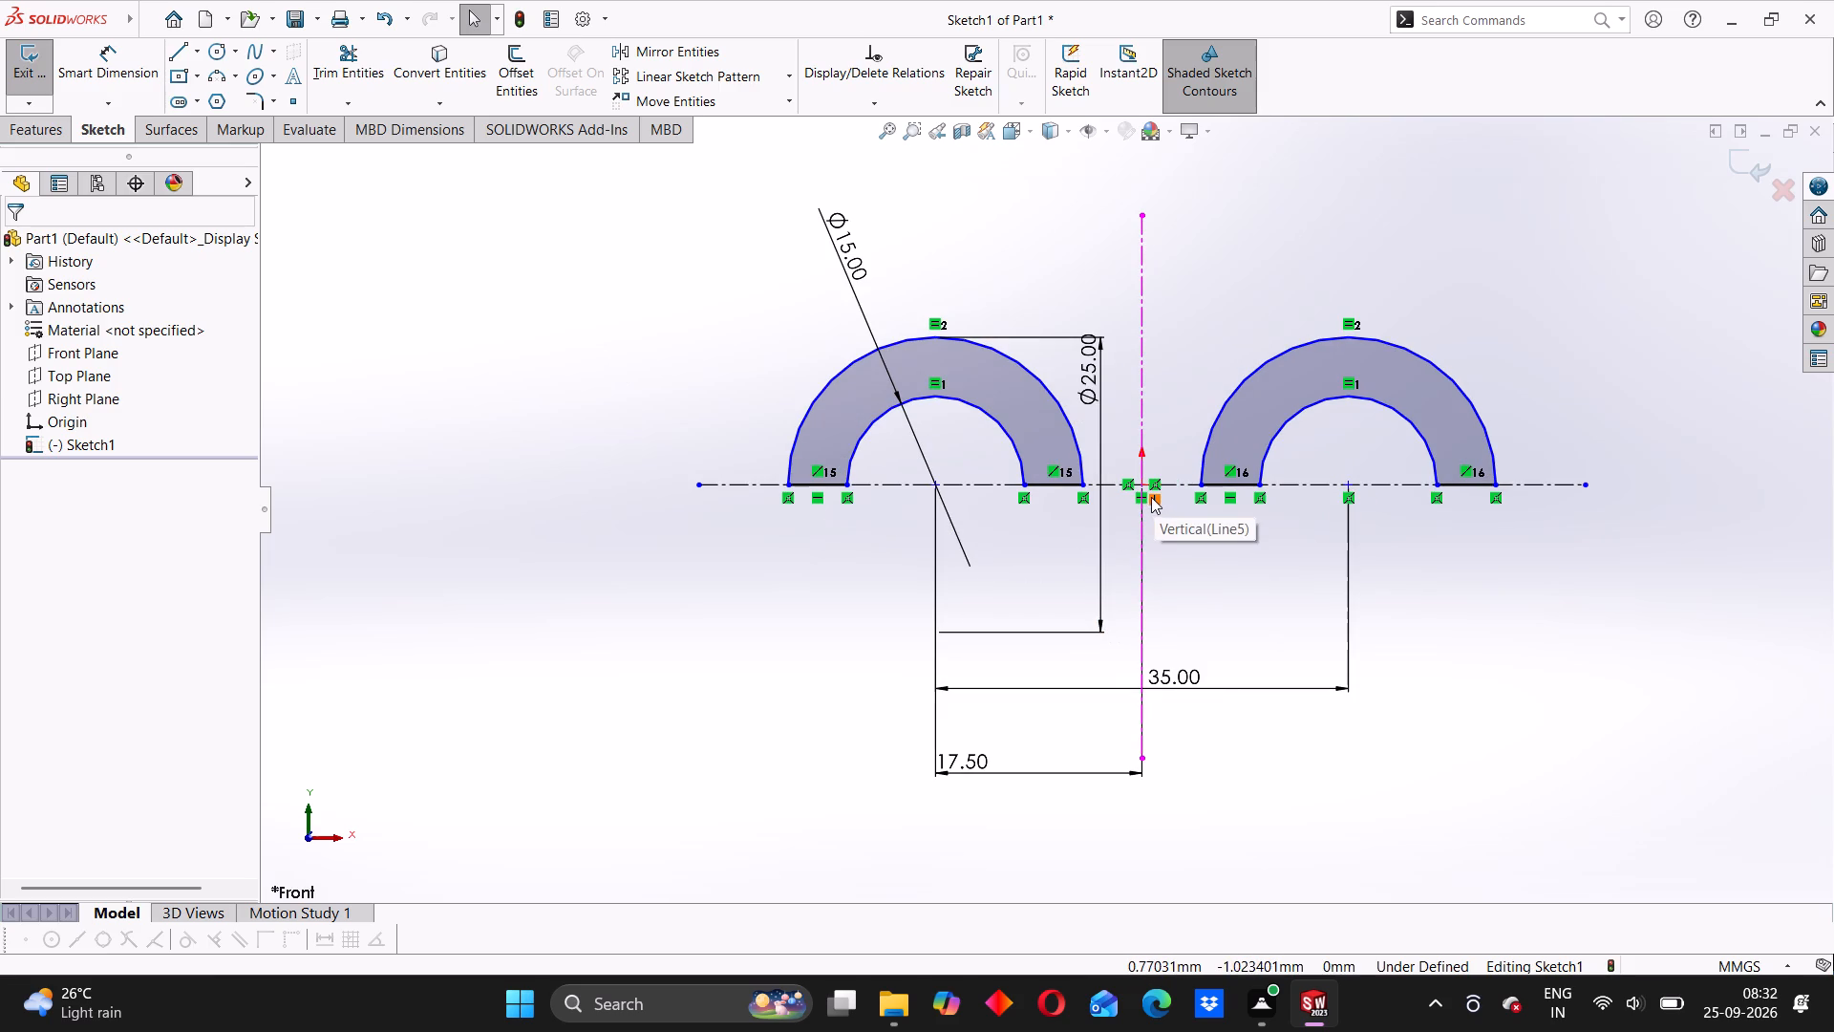
{"action": "left_click", "coordinate": [182, 42]}
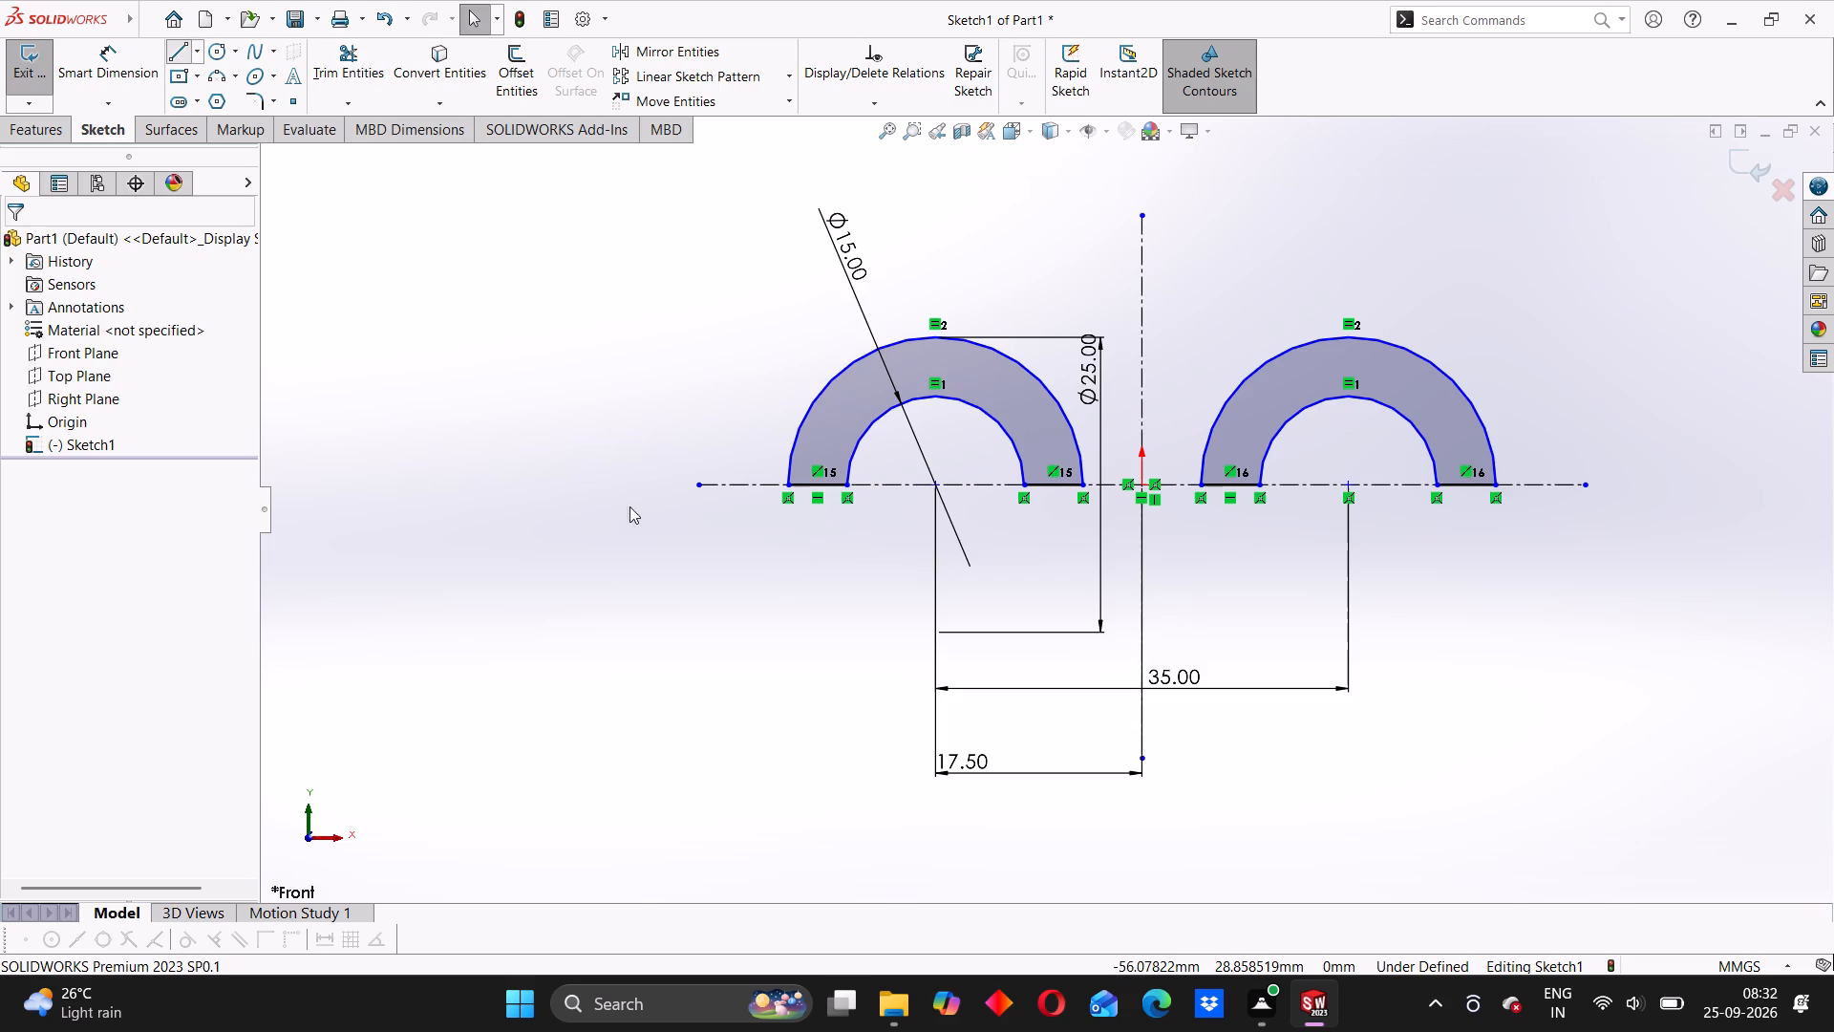
{"action": "left_click", "coordinate": [785, 484]}
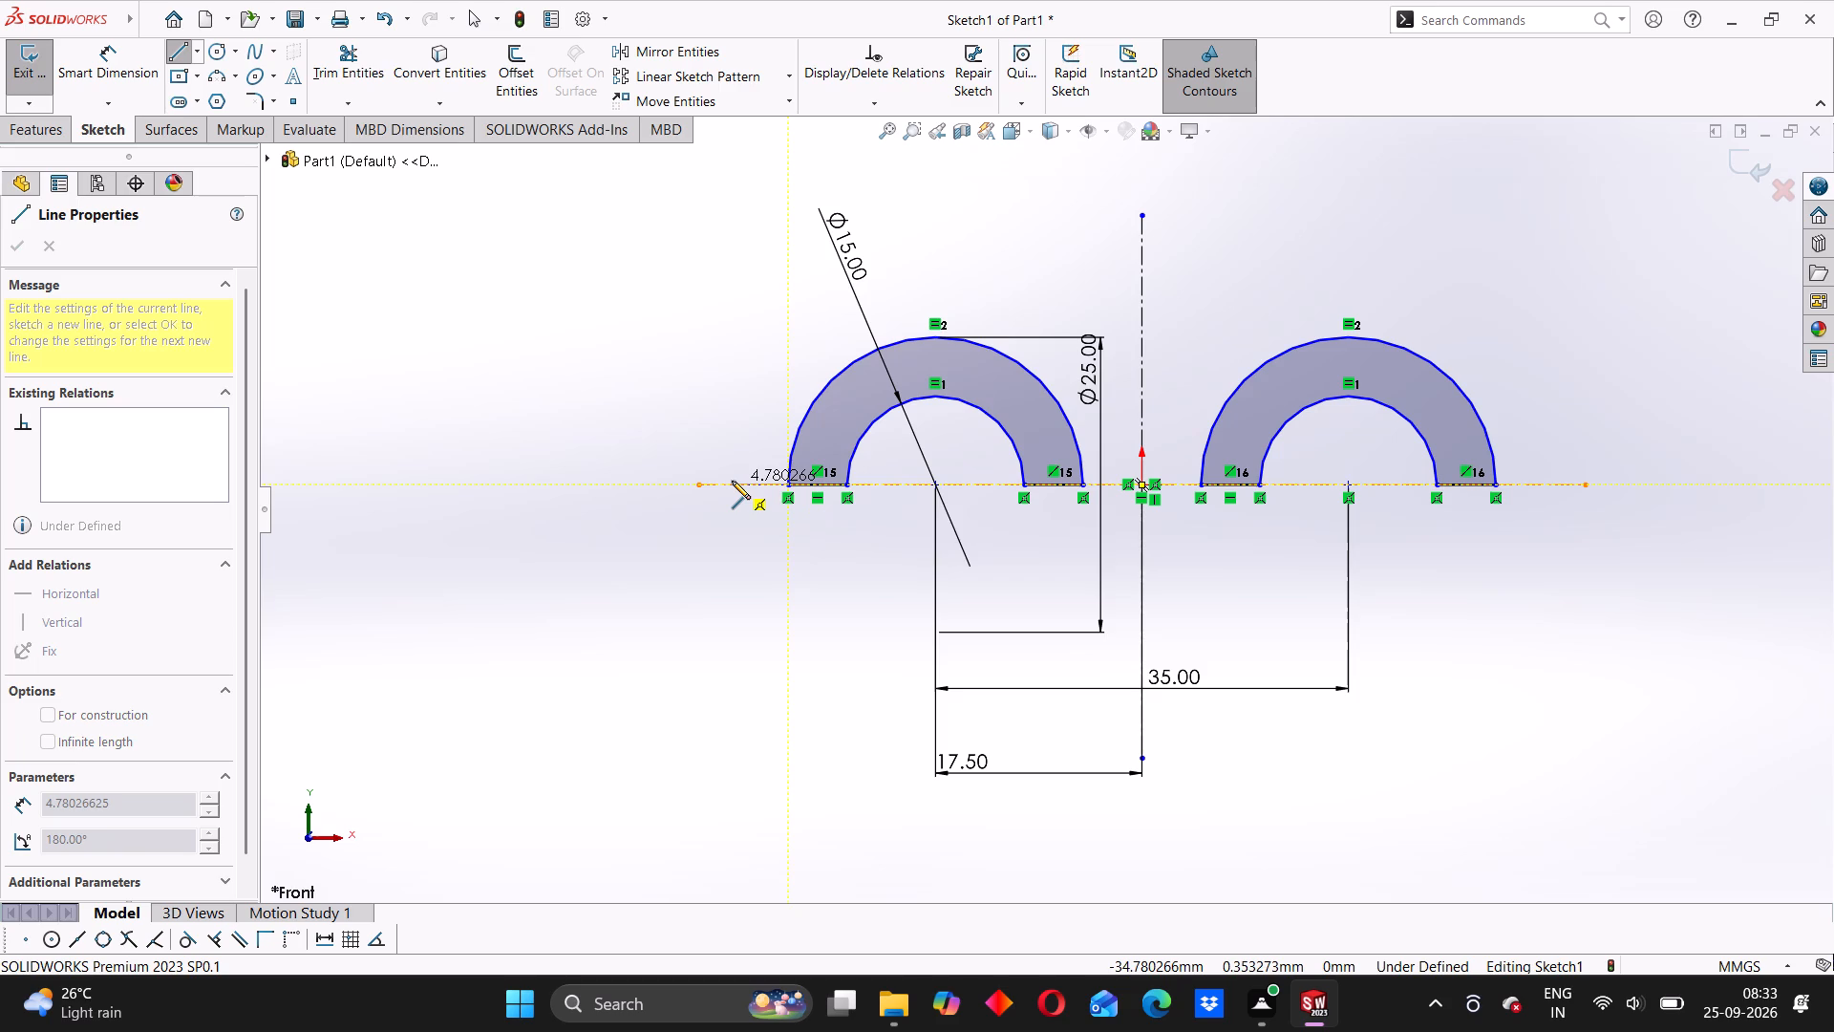
{"action": "left_click", "coordinate": [732, 481]}
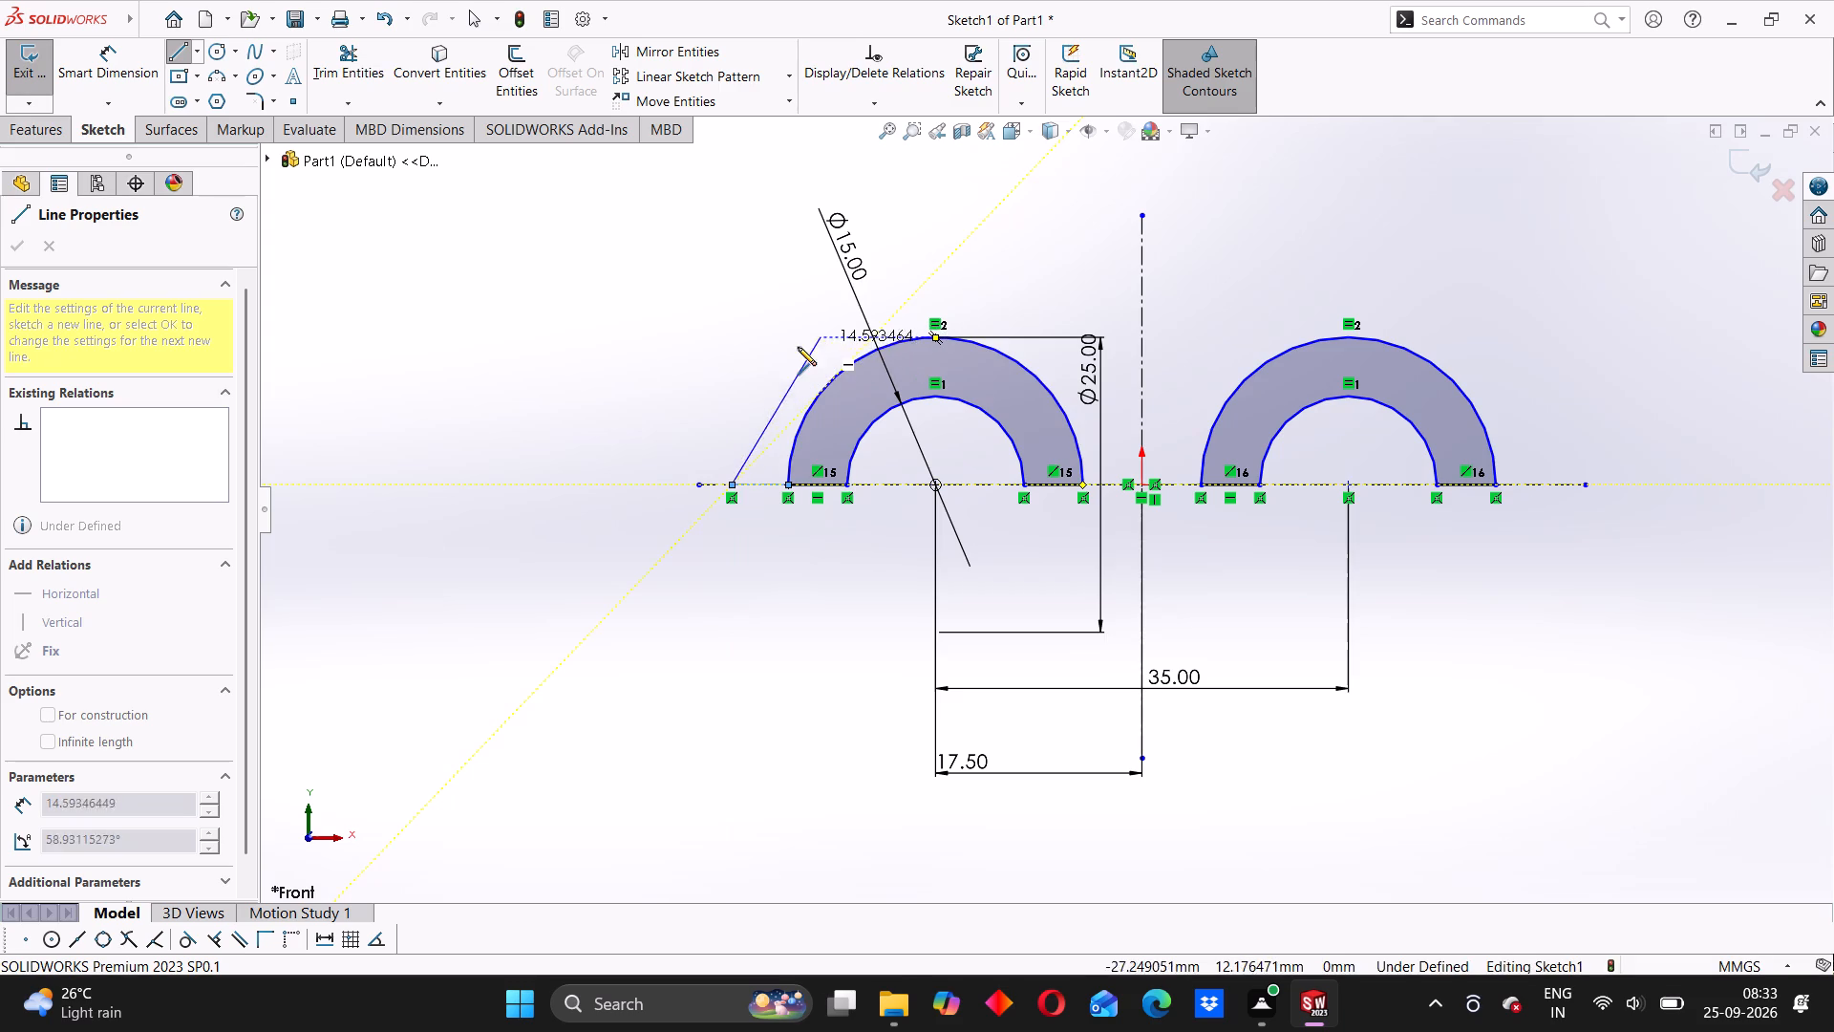
{"action": "left_click", "coordinate": [736, 339]}
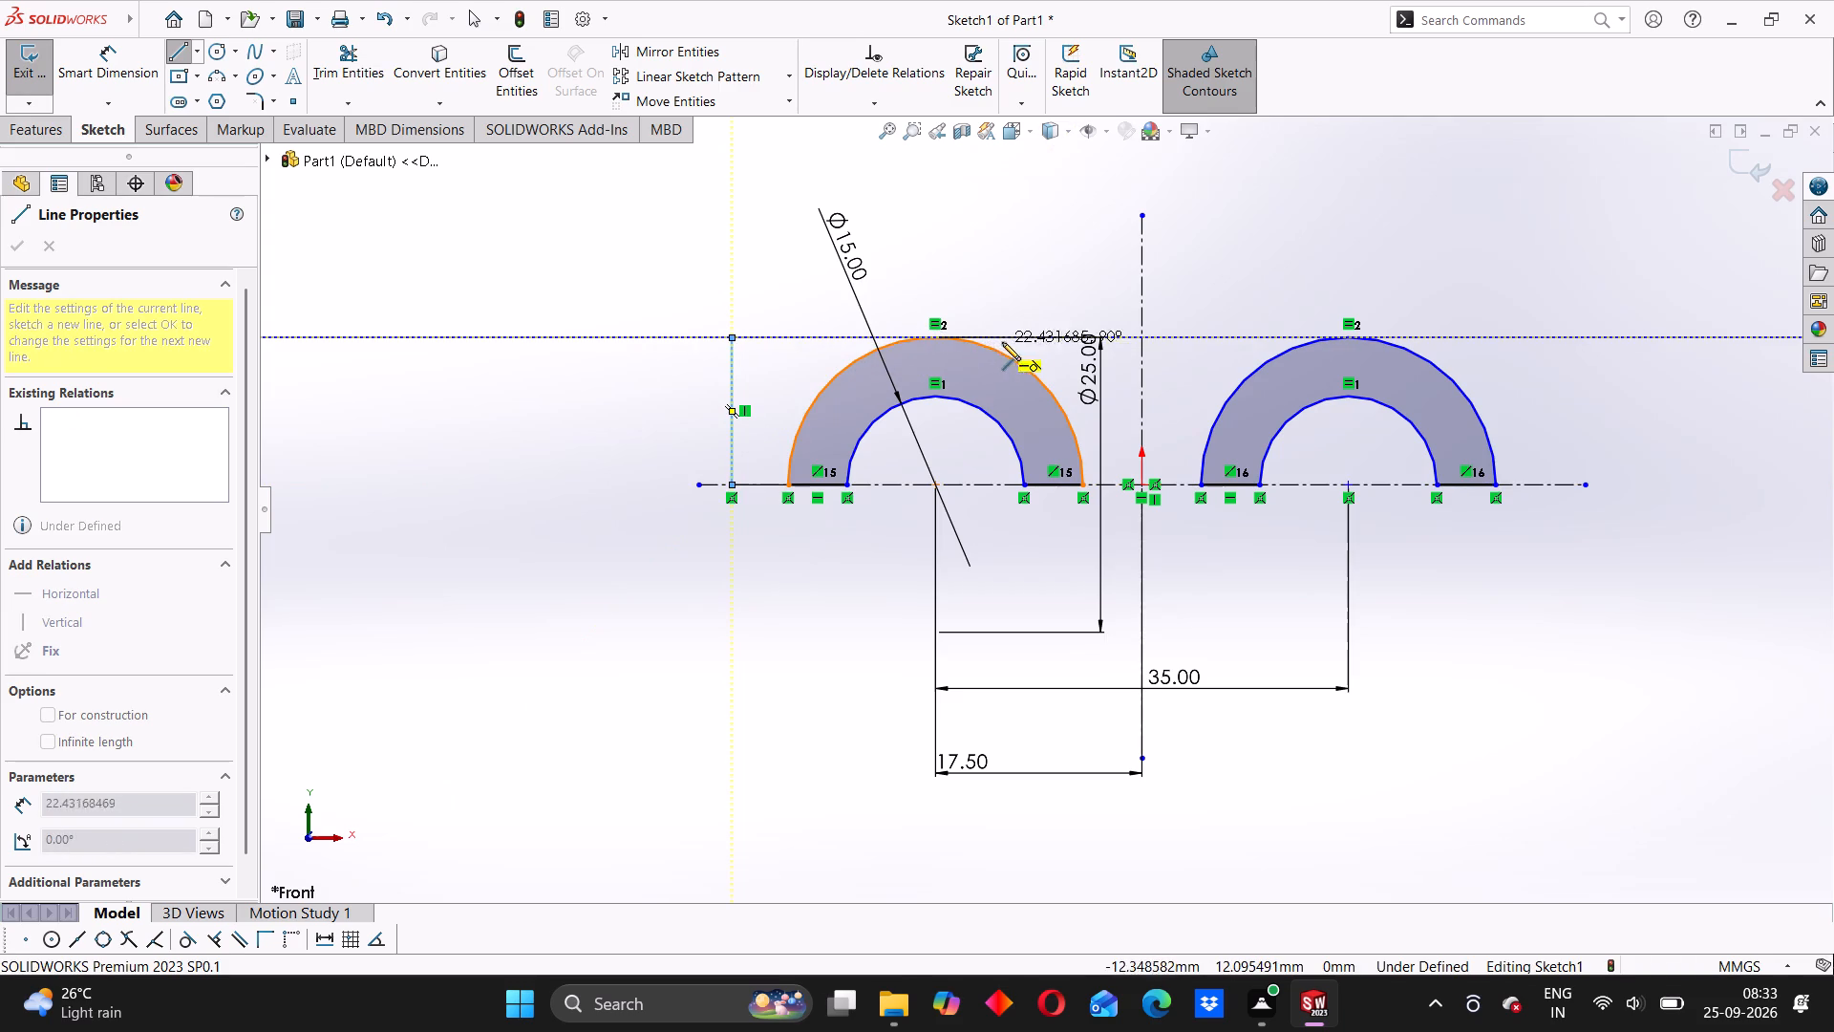
{"action": "left_click", "coordinate": [1141, 336]}
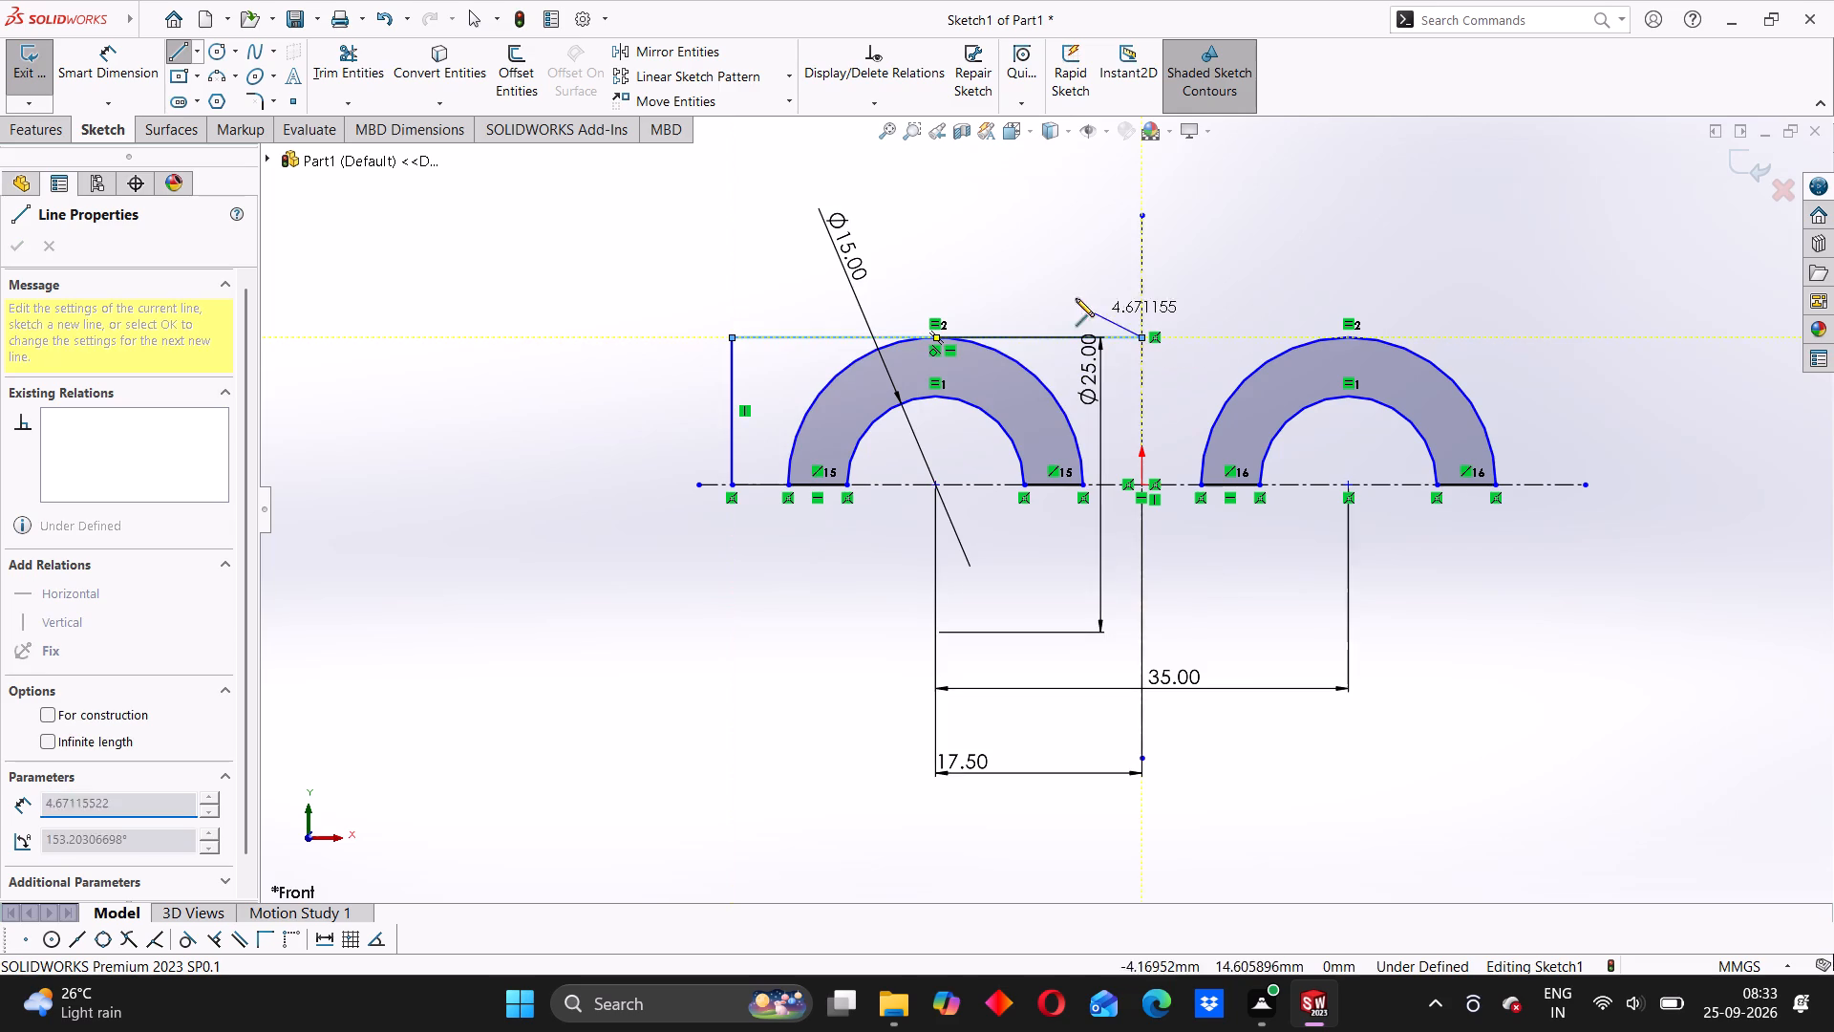
{"action": "right_click", "coordinate": [864, 203]}
{"action": "left_click", "coordinate": [885, 217]}
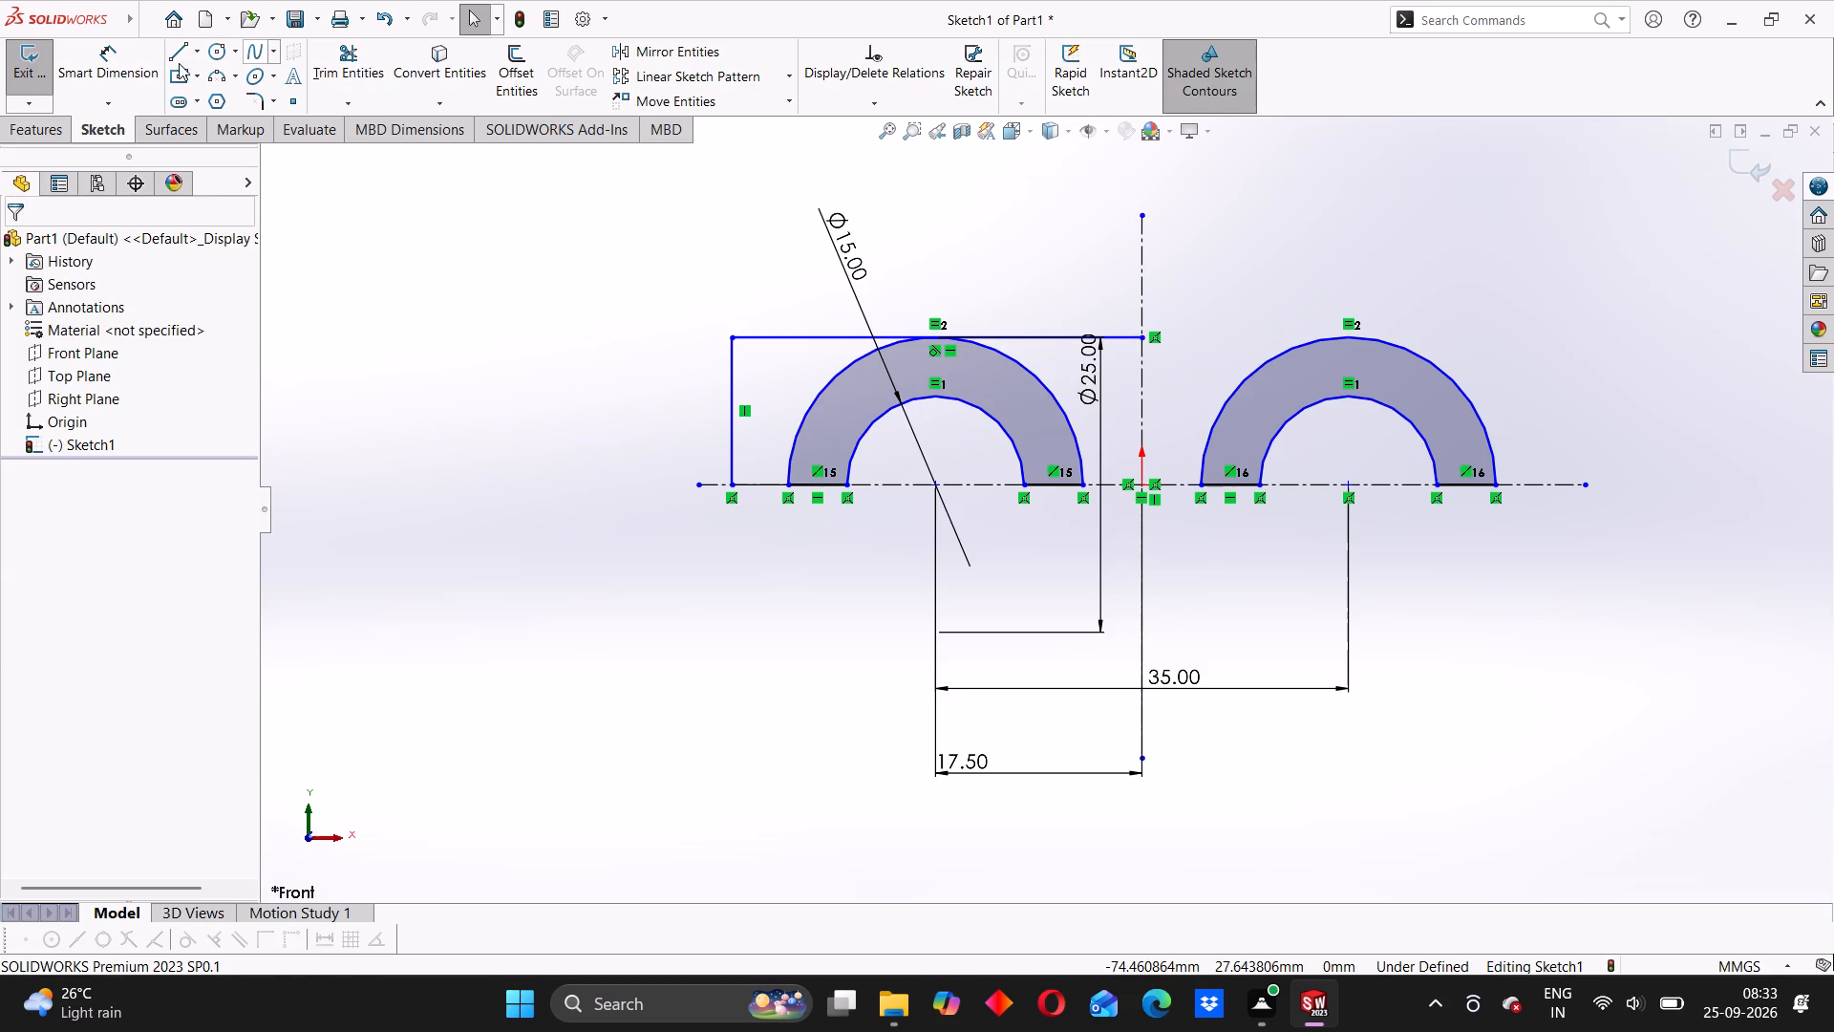
Dimension the top horizontal line's length as 75/2, 37.5 mm.
{"action": "left_click", "coordinate": [123, 68]}
{"action": "left_click", "coordinate": [782, 339]}
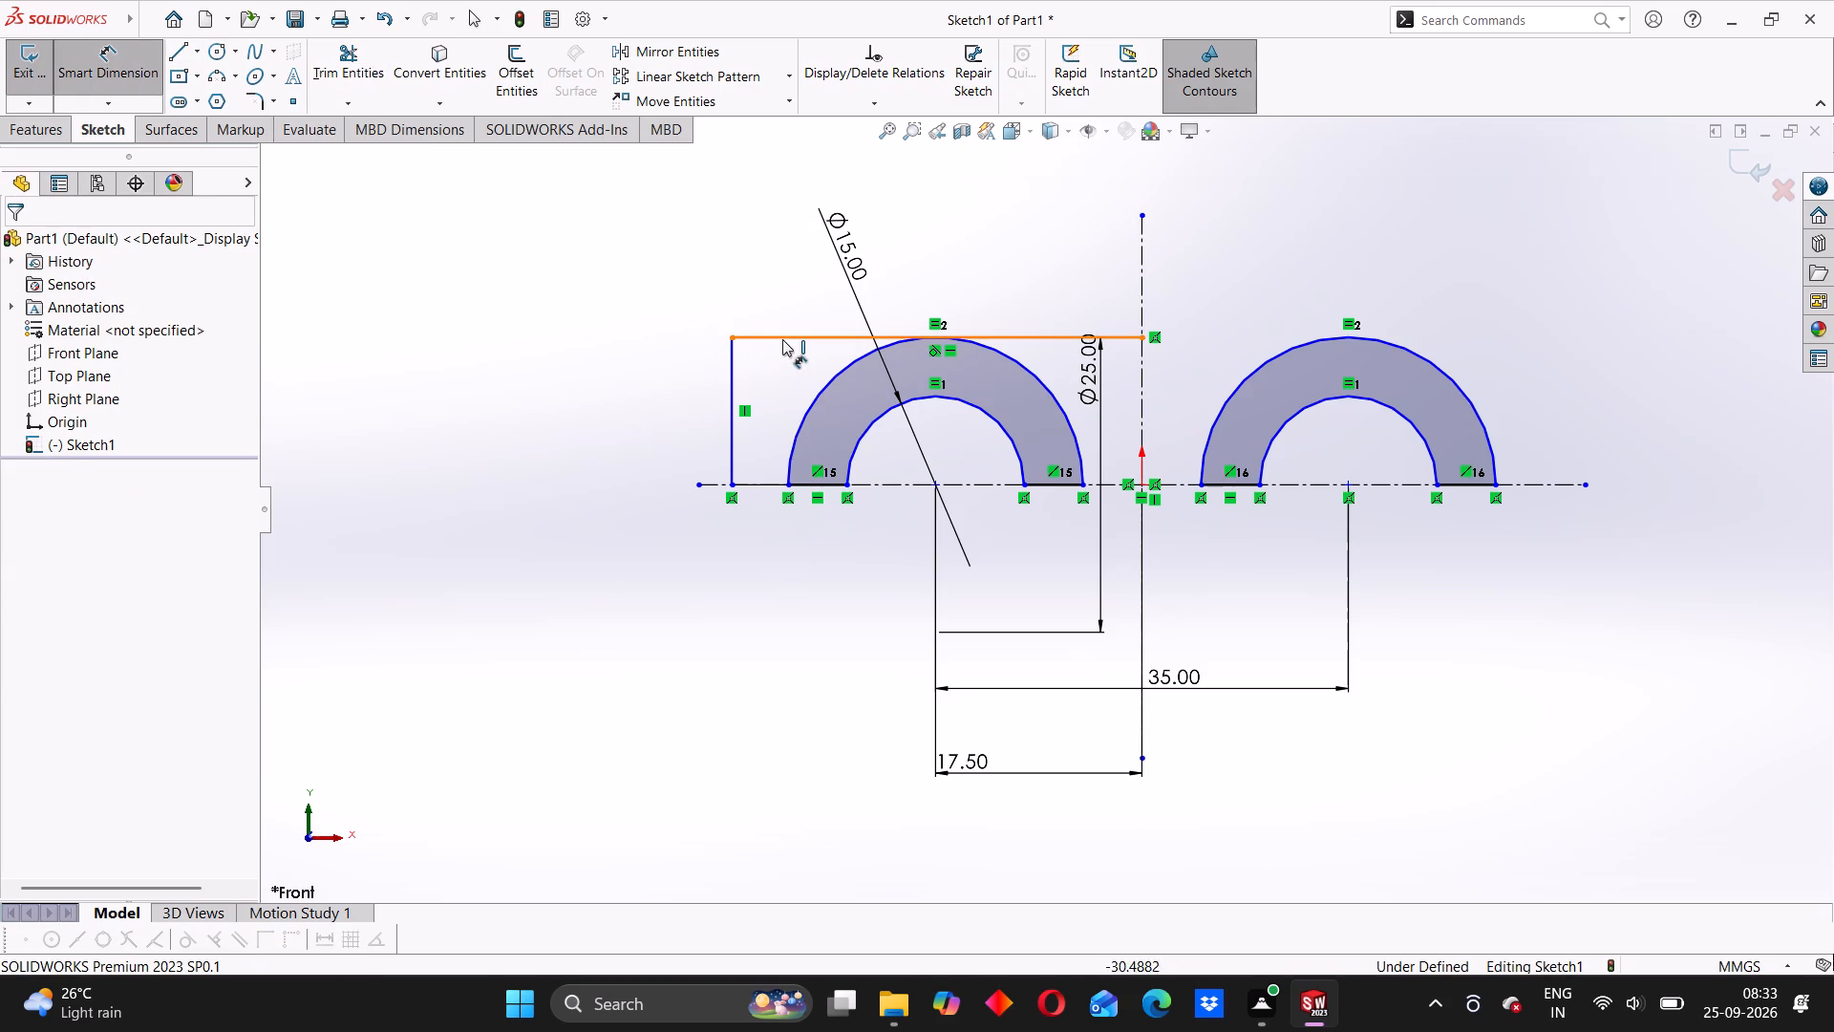
{"action": "left_click", "coordinate": [777, 273]}
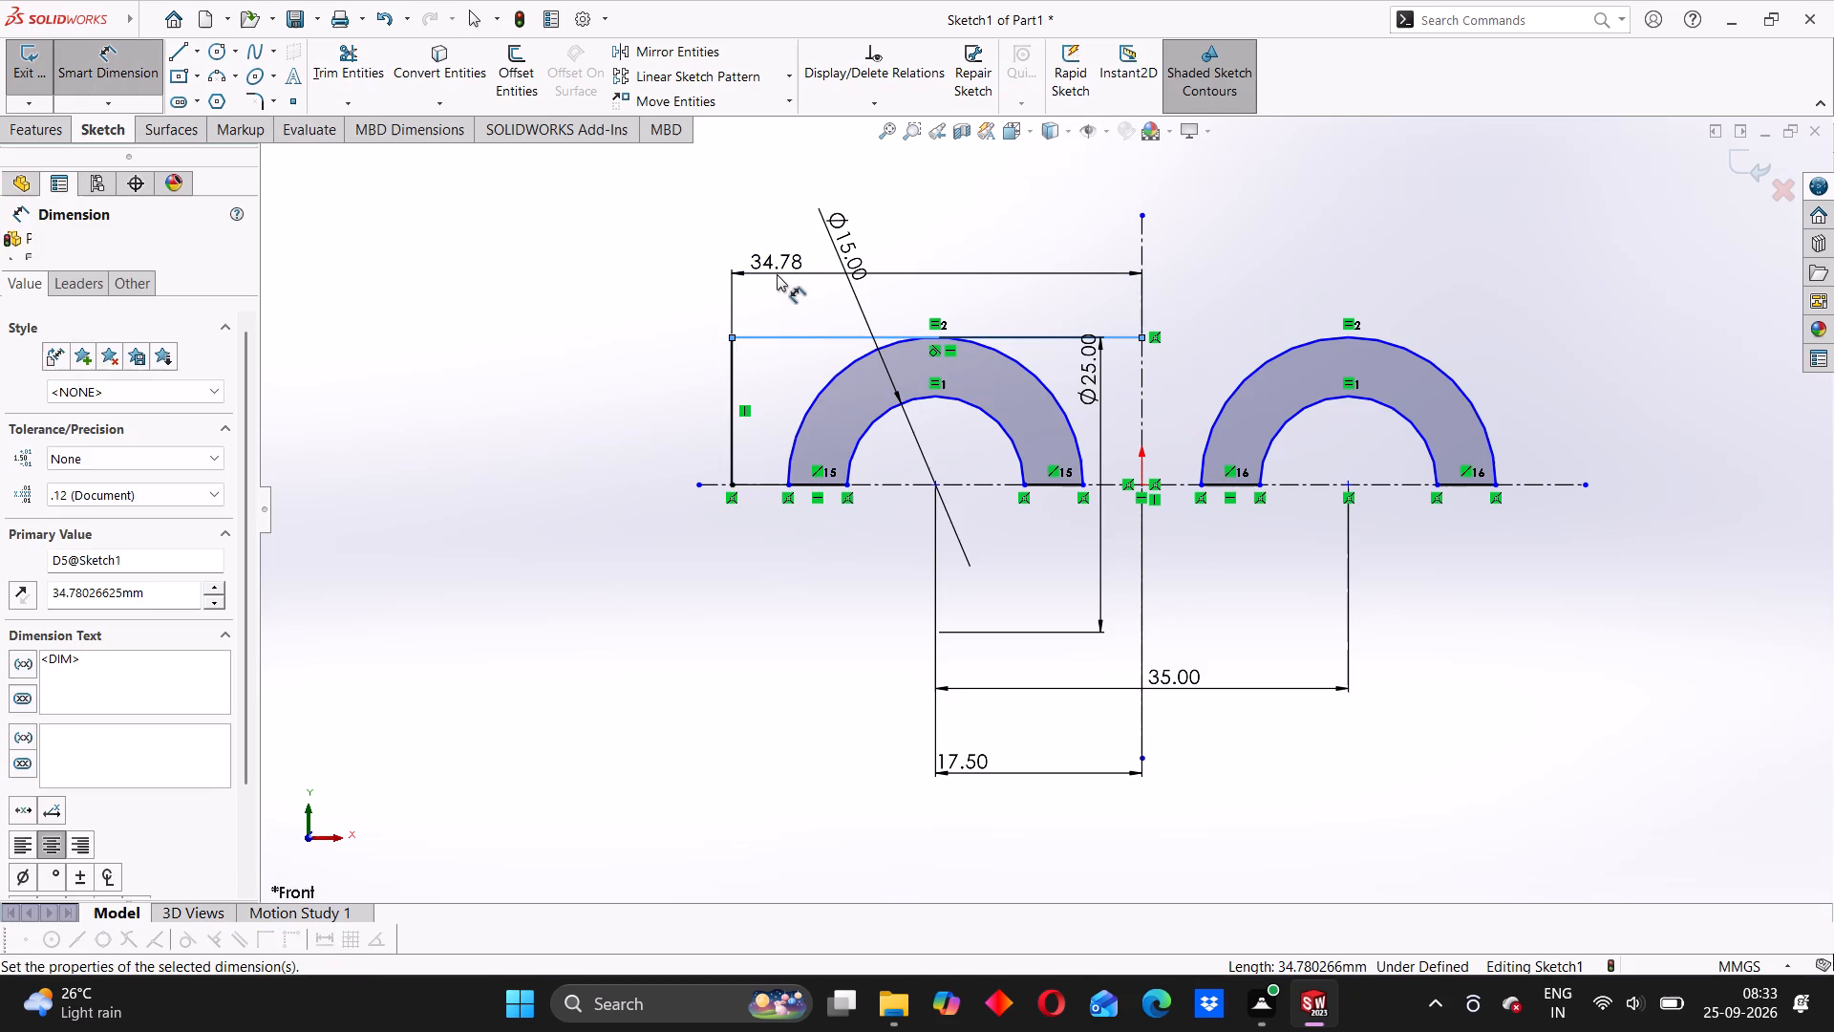
{"action": "type", "text": "75"}
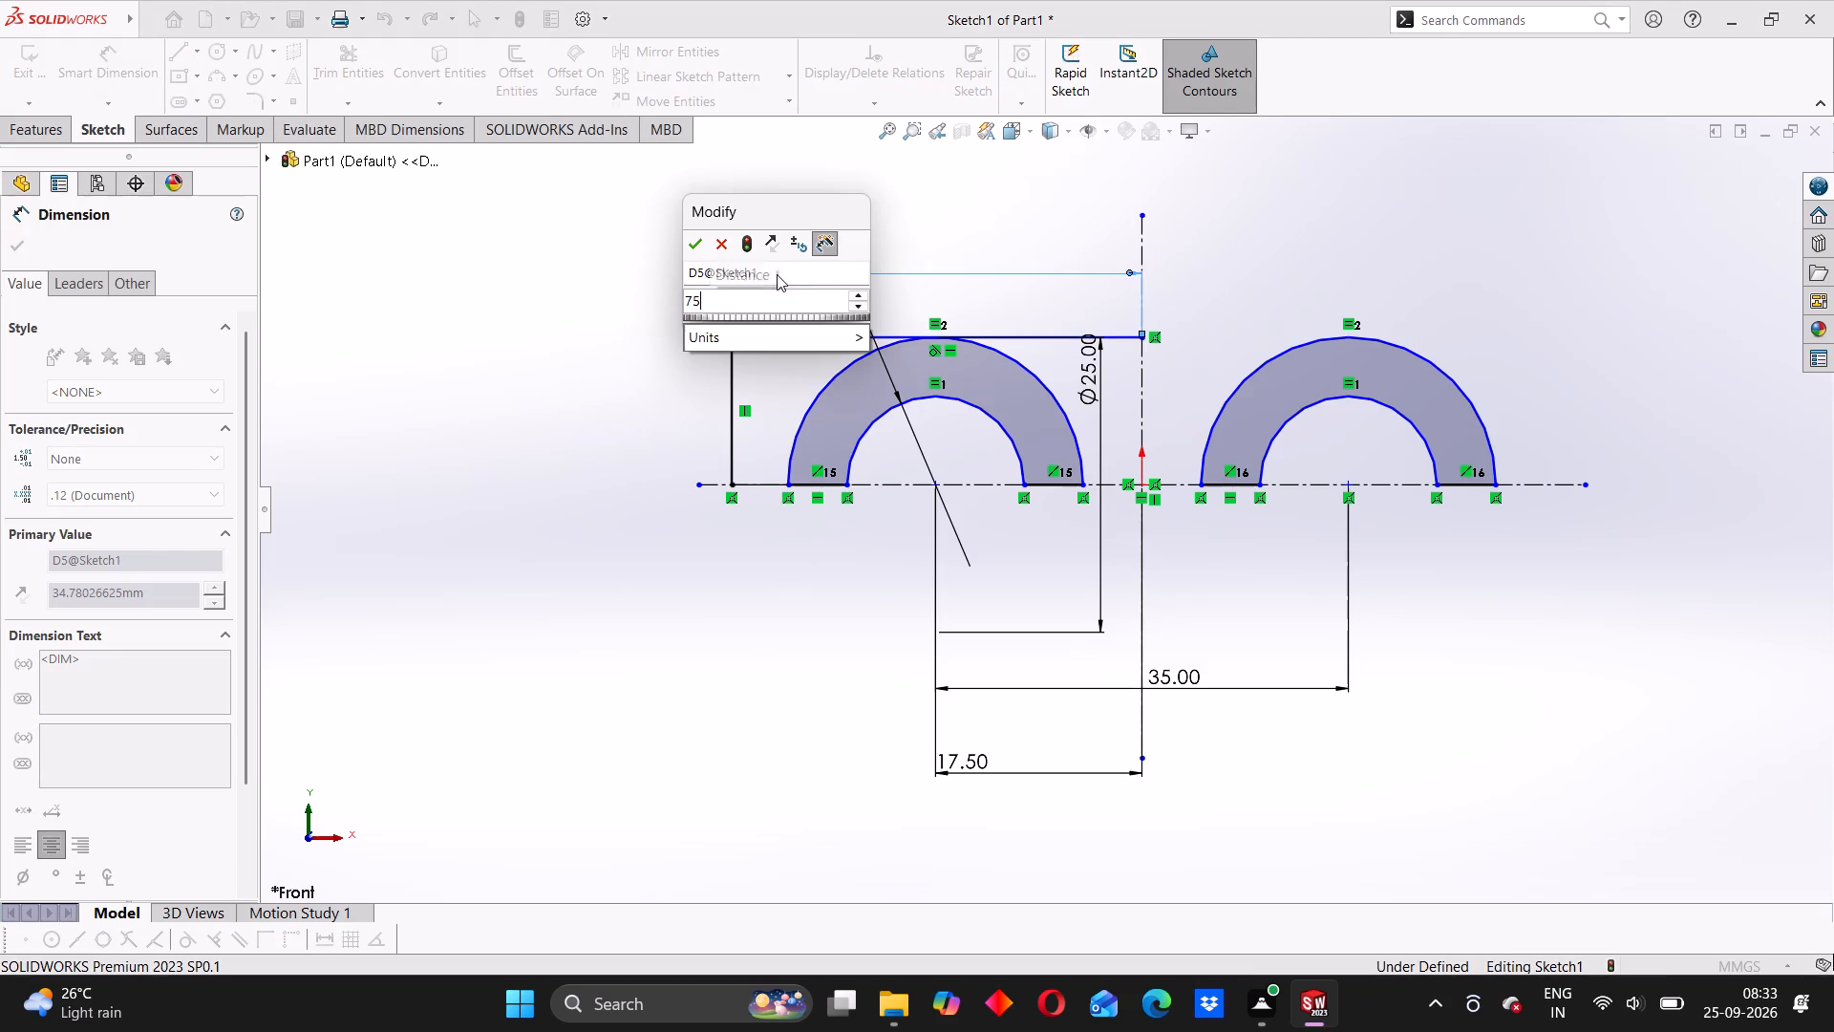
{"action": "type", "text": "/2"}
{"action": "key", "text": "Return"}
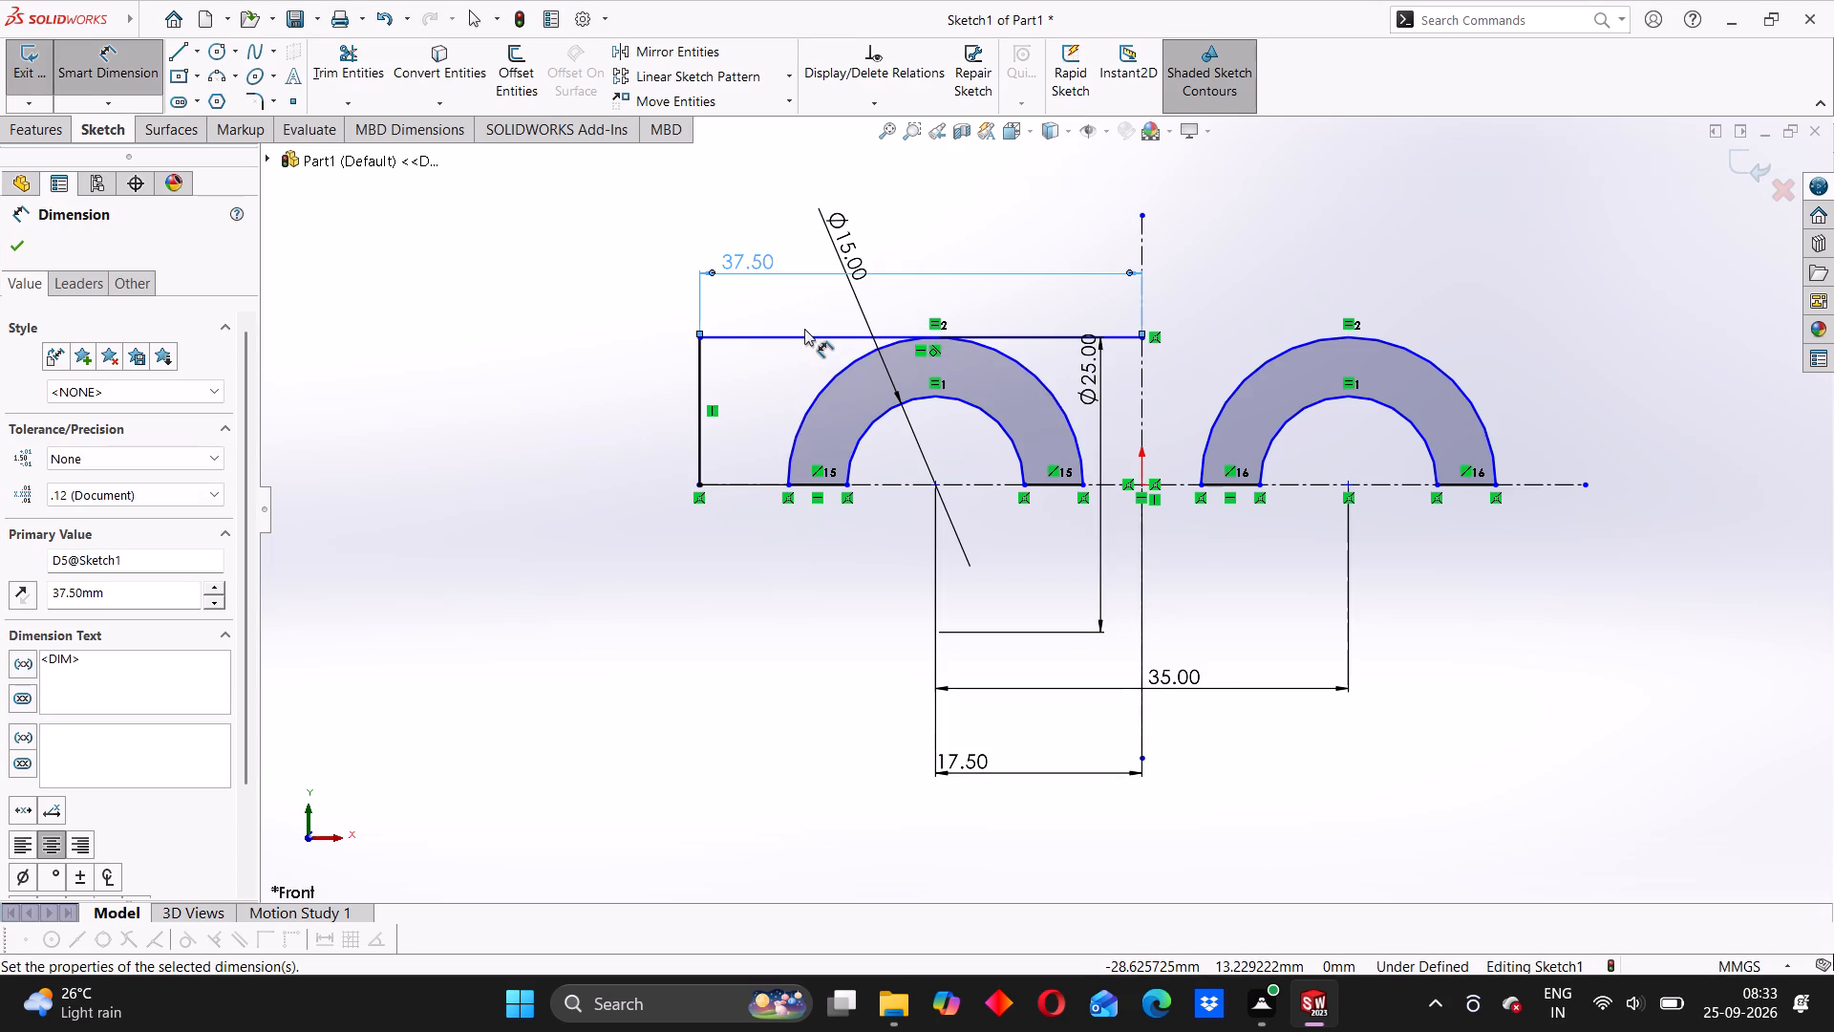
Set the top horizontal line's length to 70/2, 35 mm.
{"action": "double_click", "coordinate": [763, 270]}
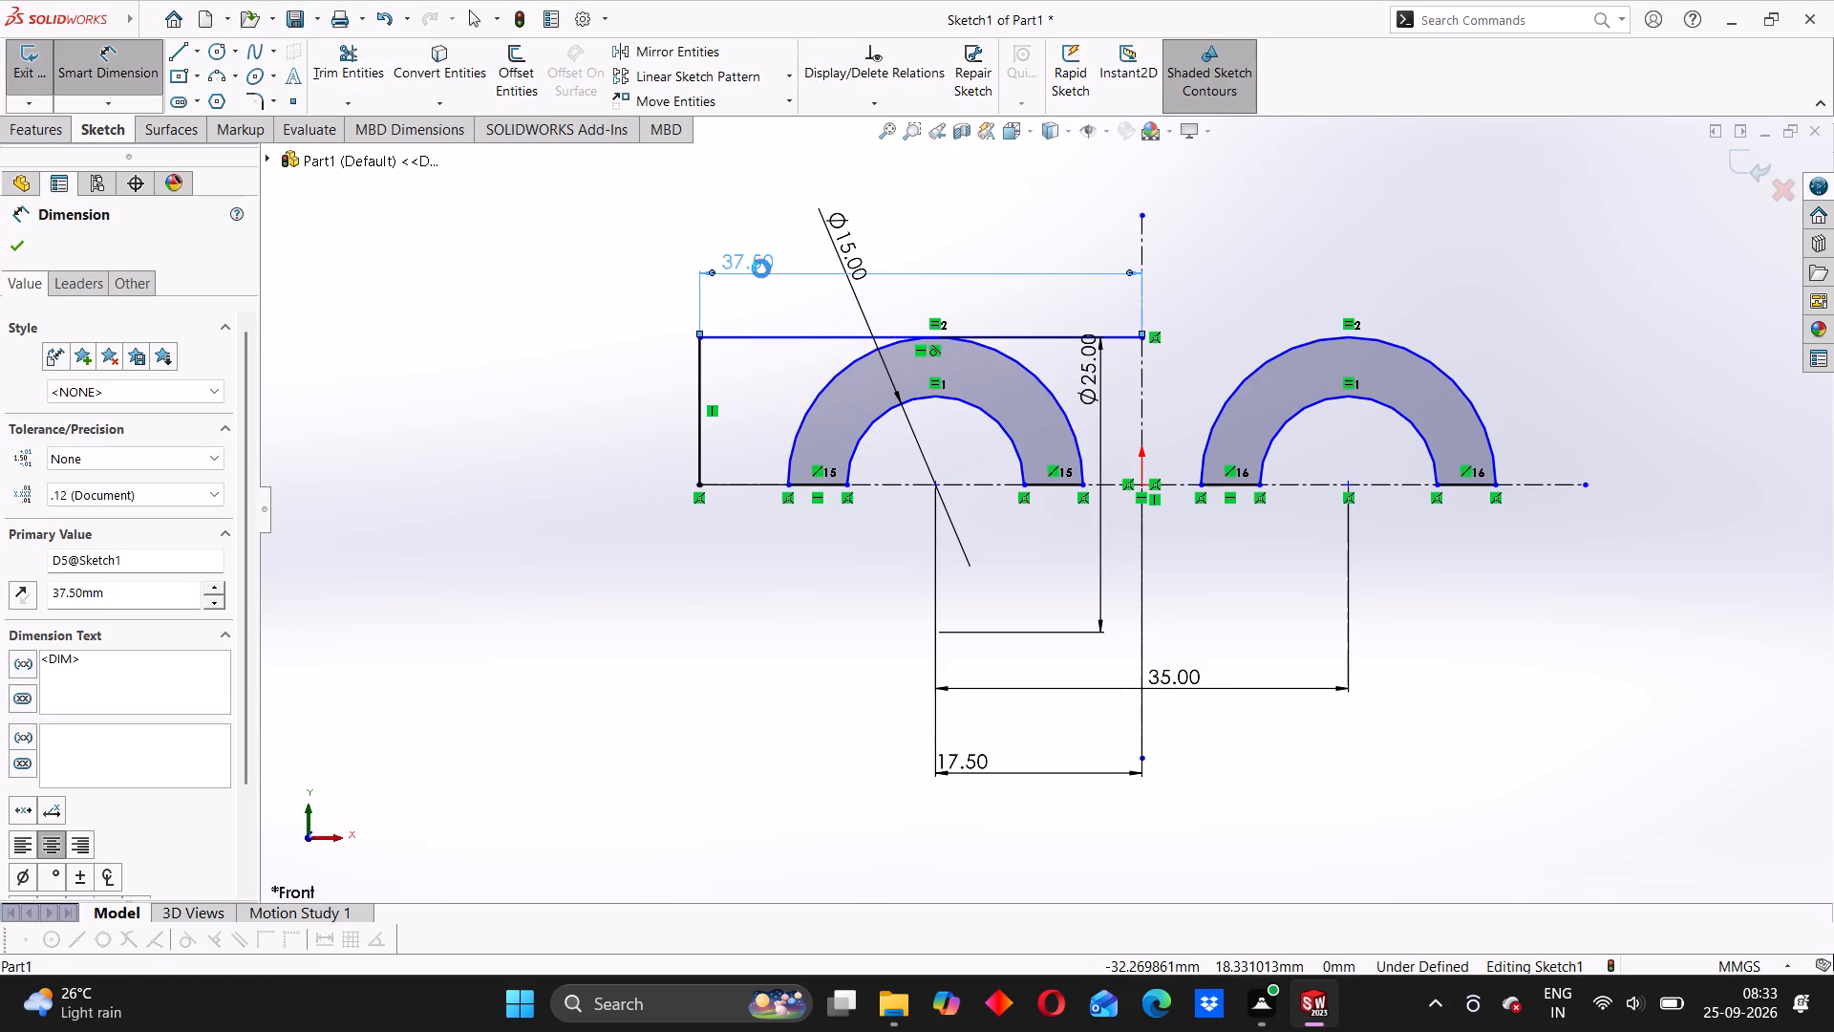
{"action": "type", "text": "70/2"}
{"action": "key", "text": "Return"}
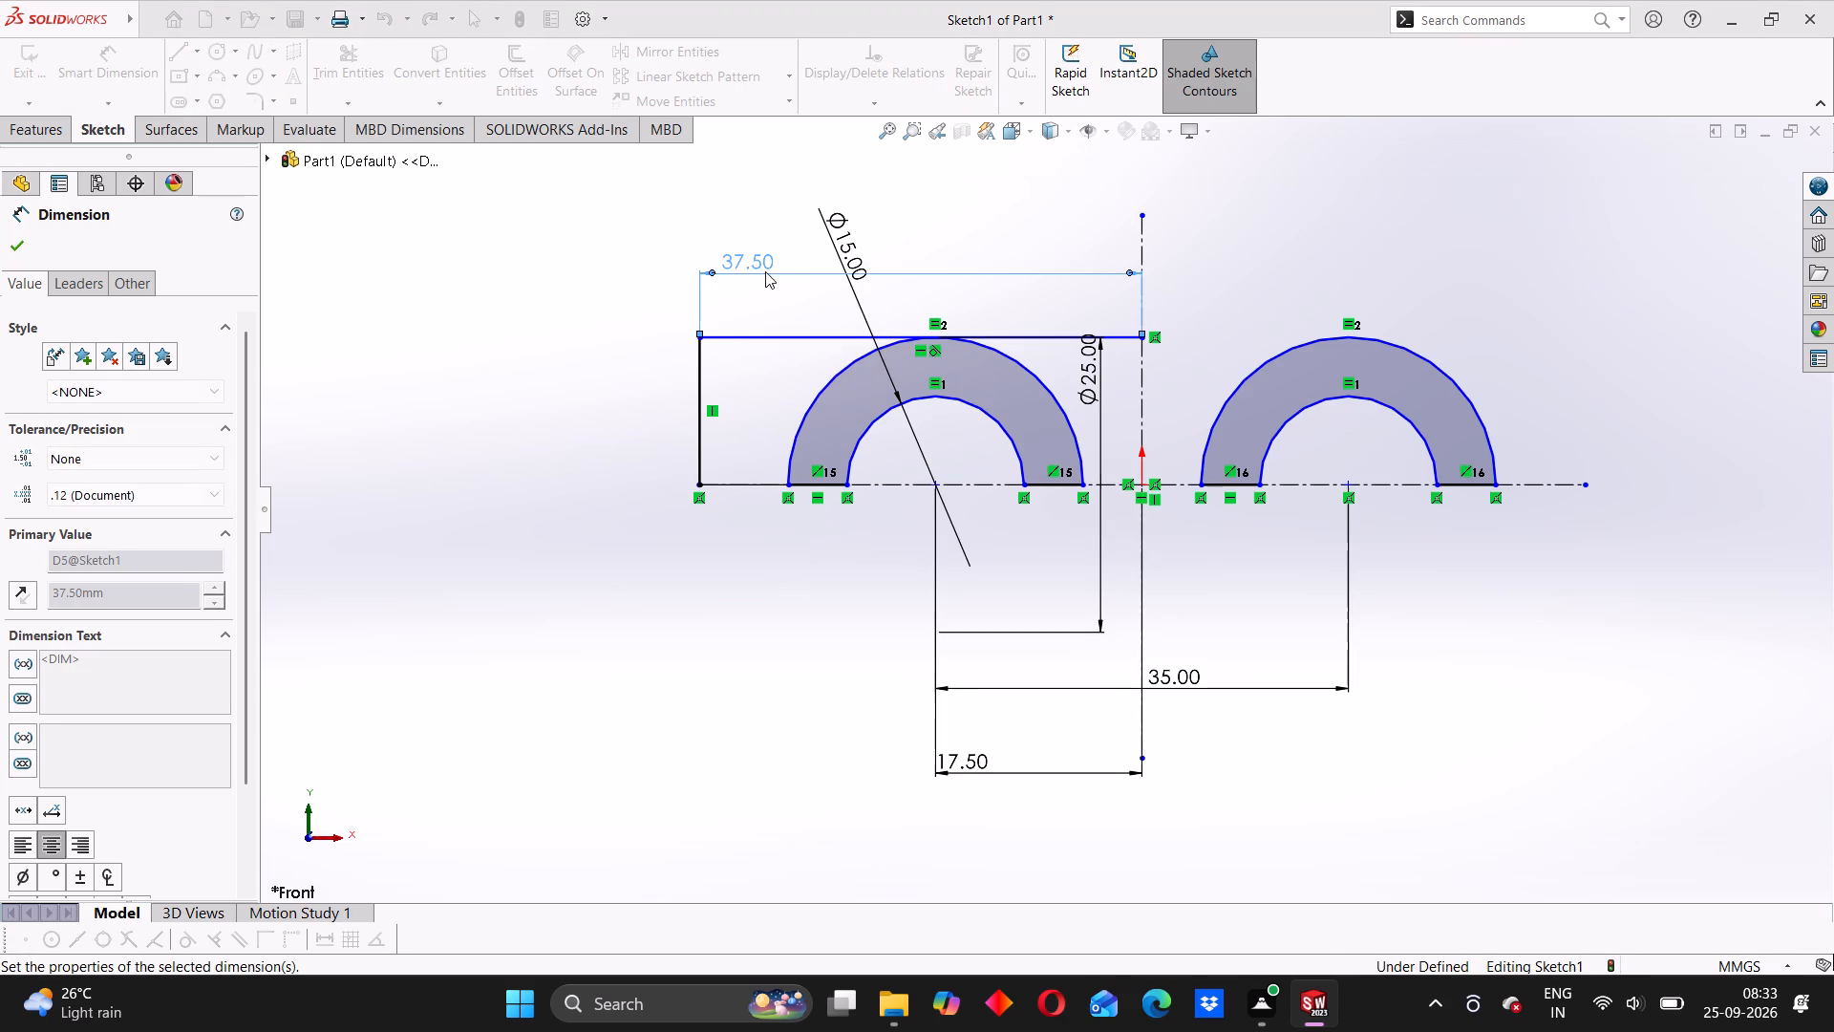
{"action": "left_click", "coordinate": [583, 341]}
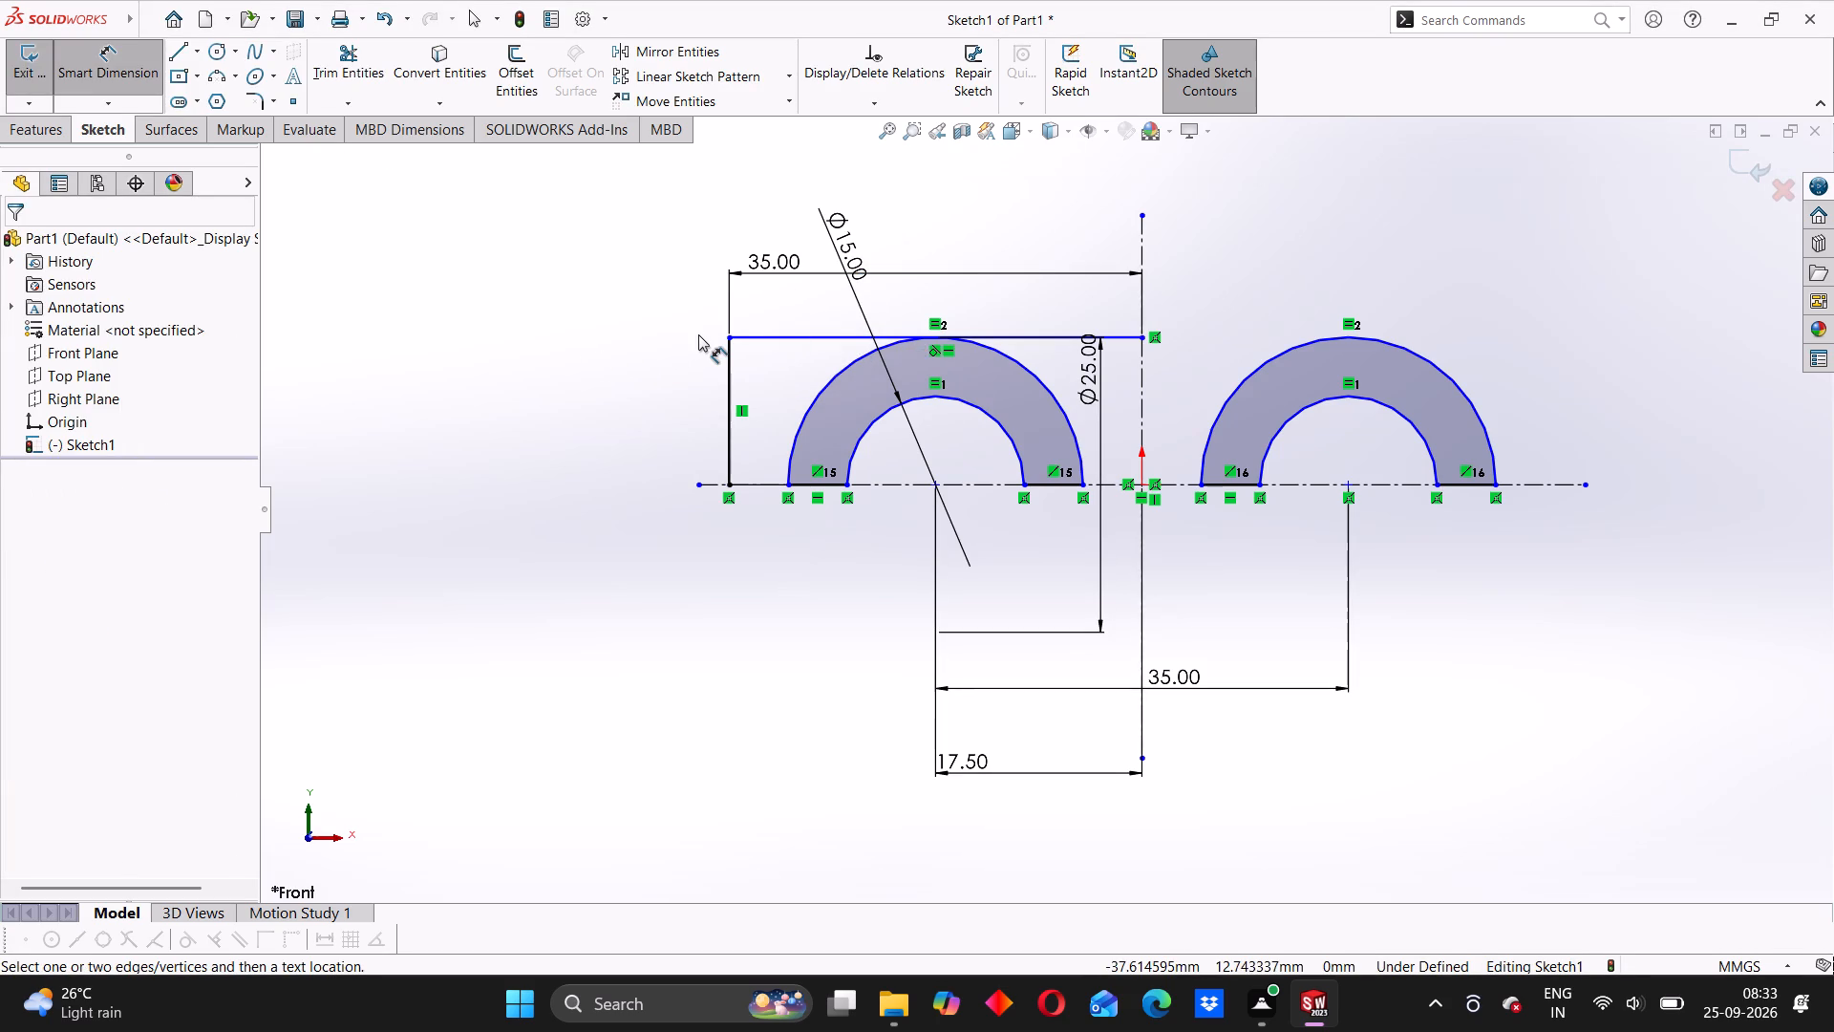
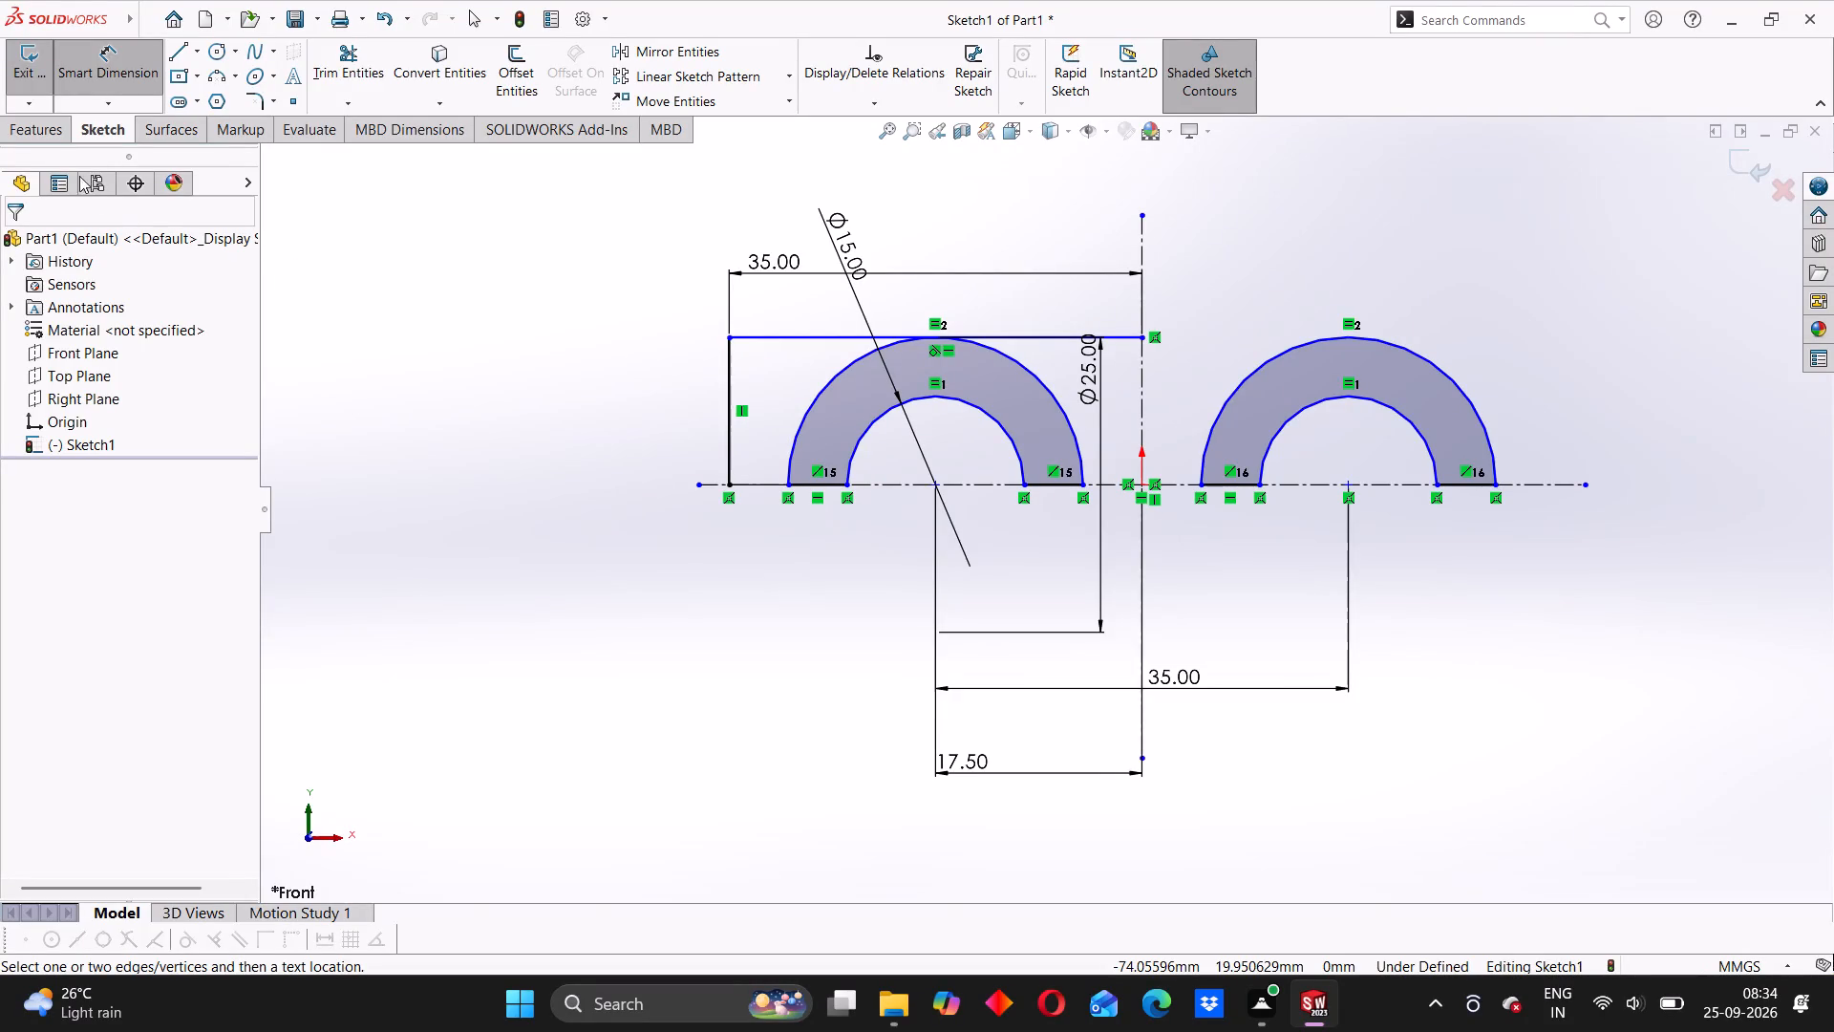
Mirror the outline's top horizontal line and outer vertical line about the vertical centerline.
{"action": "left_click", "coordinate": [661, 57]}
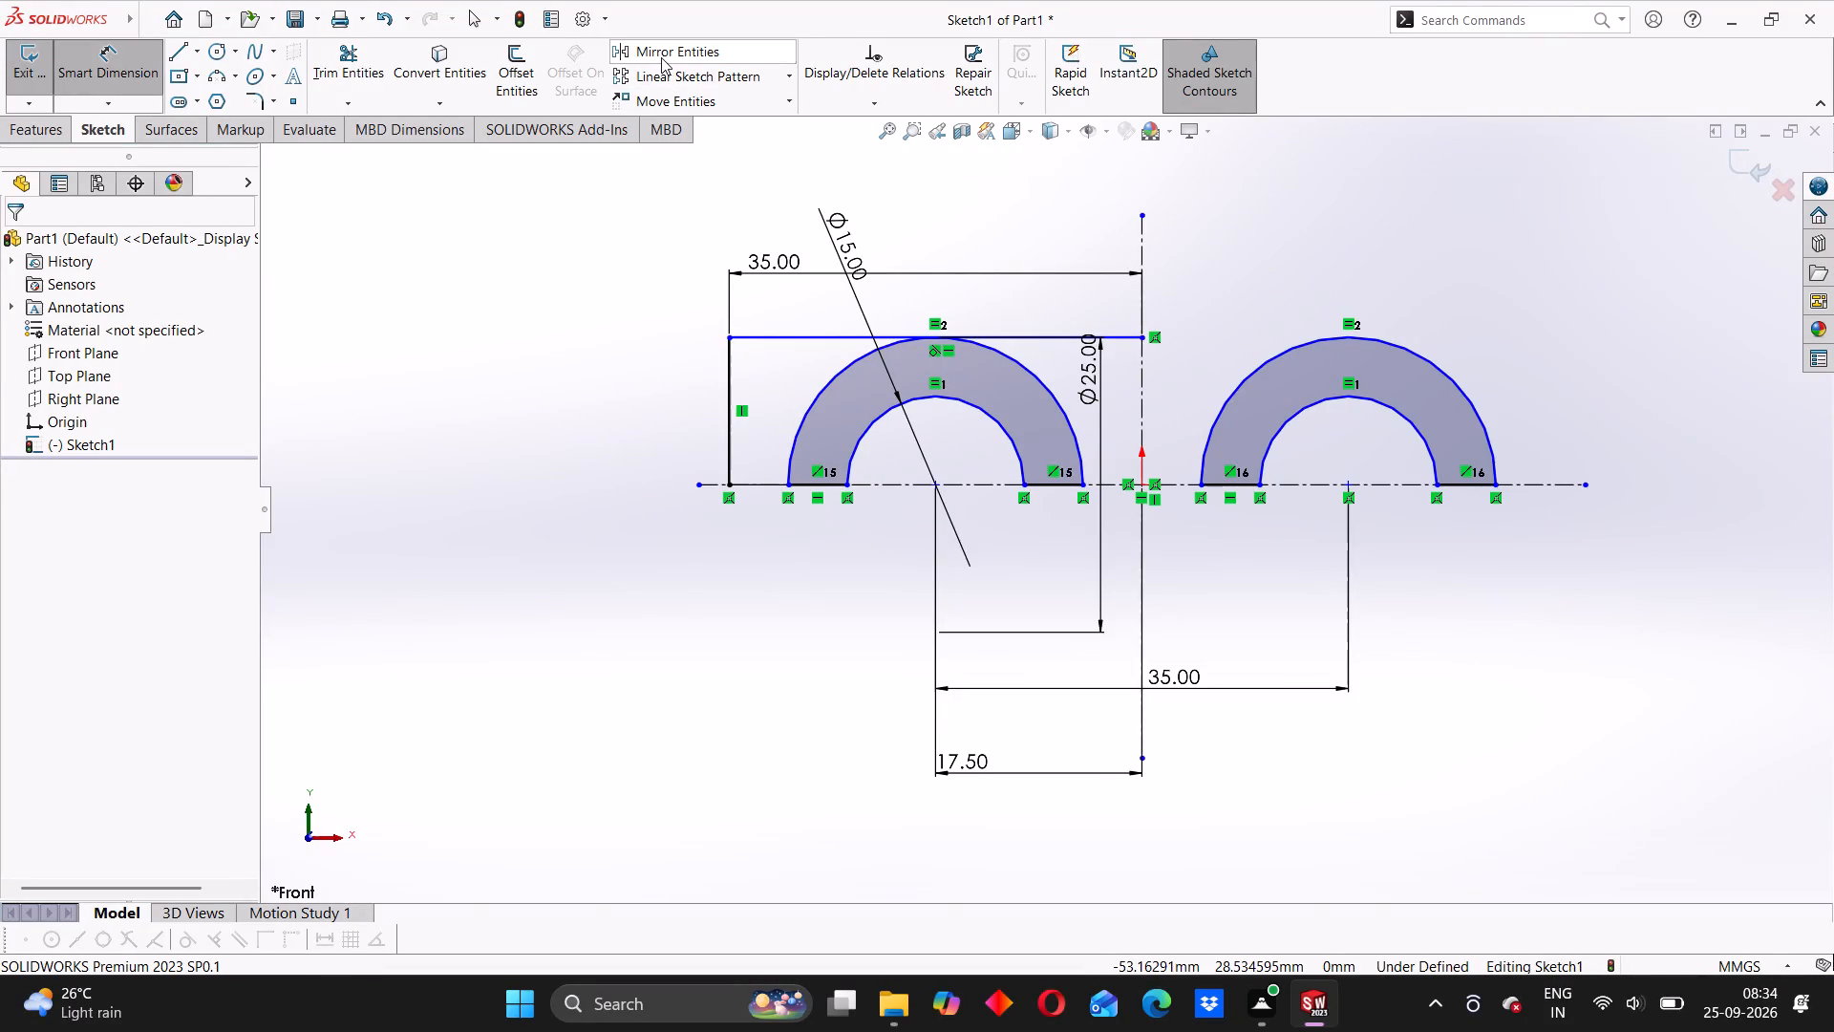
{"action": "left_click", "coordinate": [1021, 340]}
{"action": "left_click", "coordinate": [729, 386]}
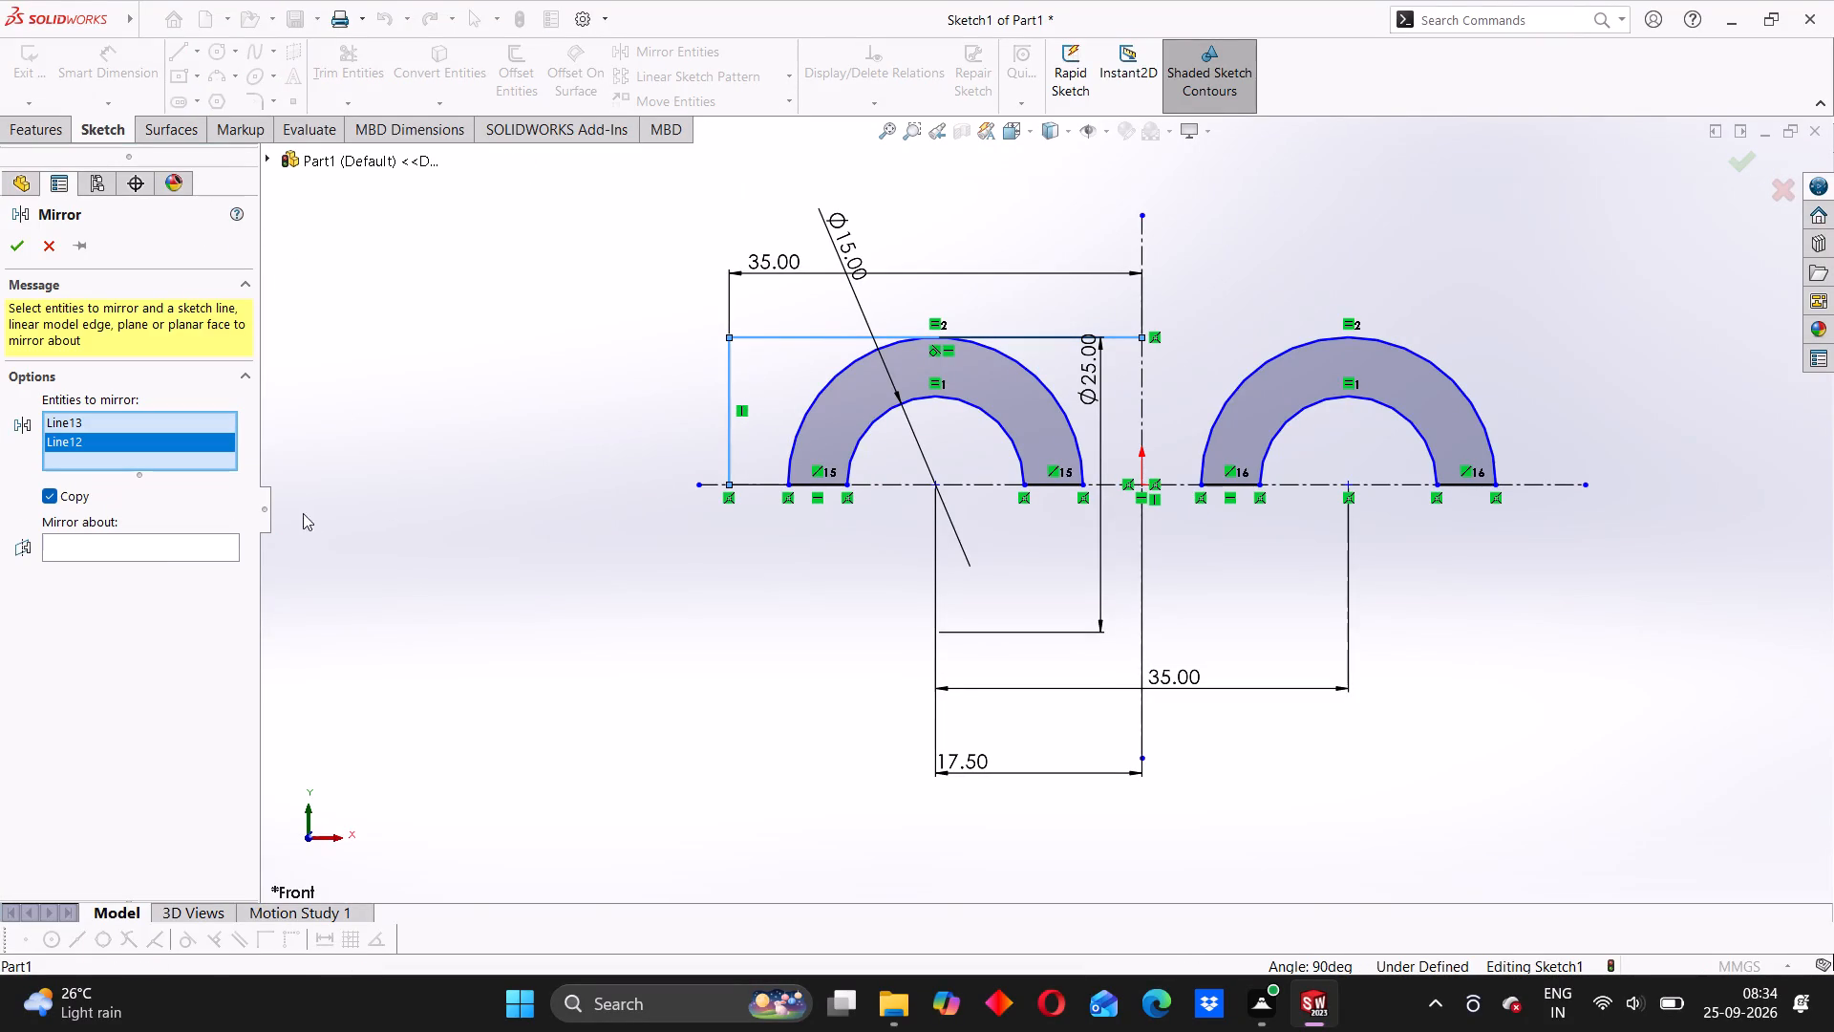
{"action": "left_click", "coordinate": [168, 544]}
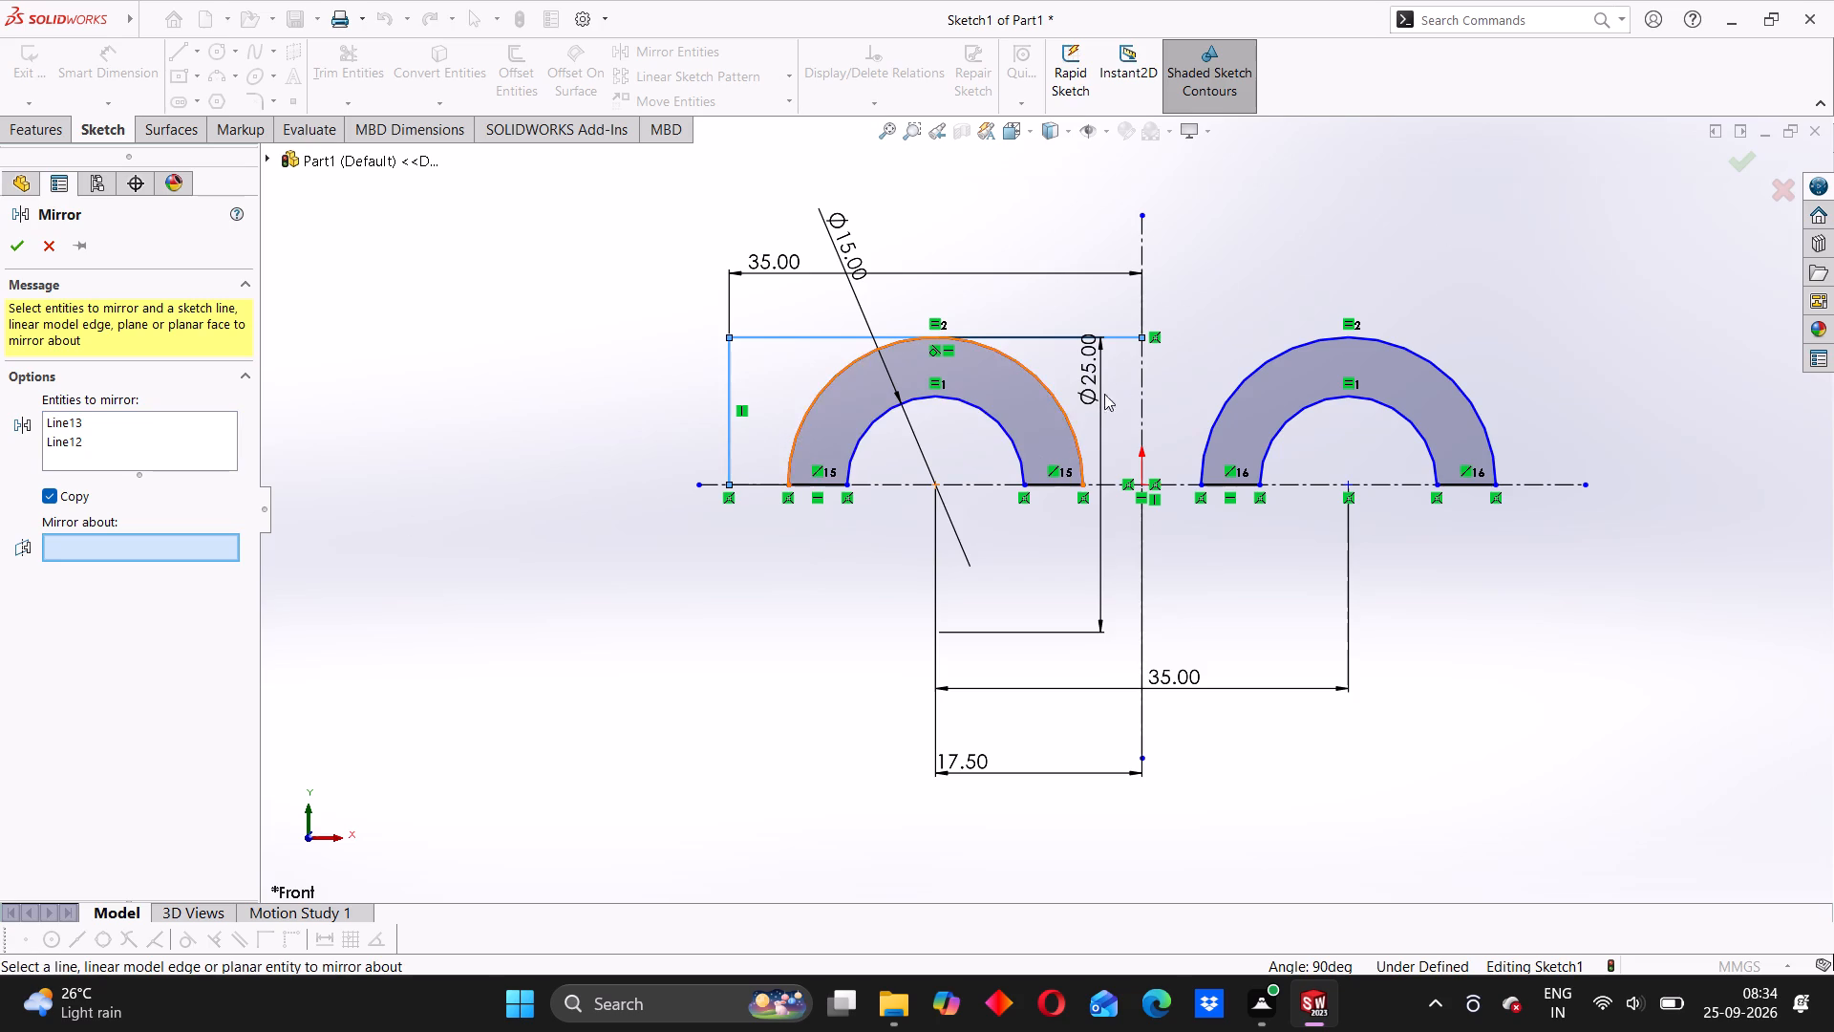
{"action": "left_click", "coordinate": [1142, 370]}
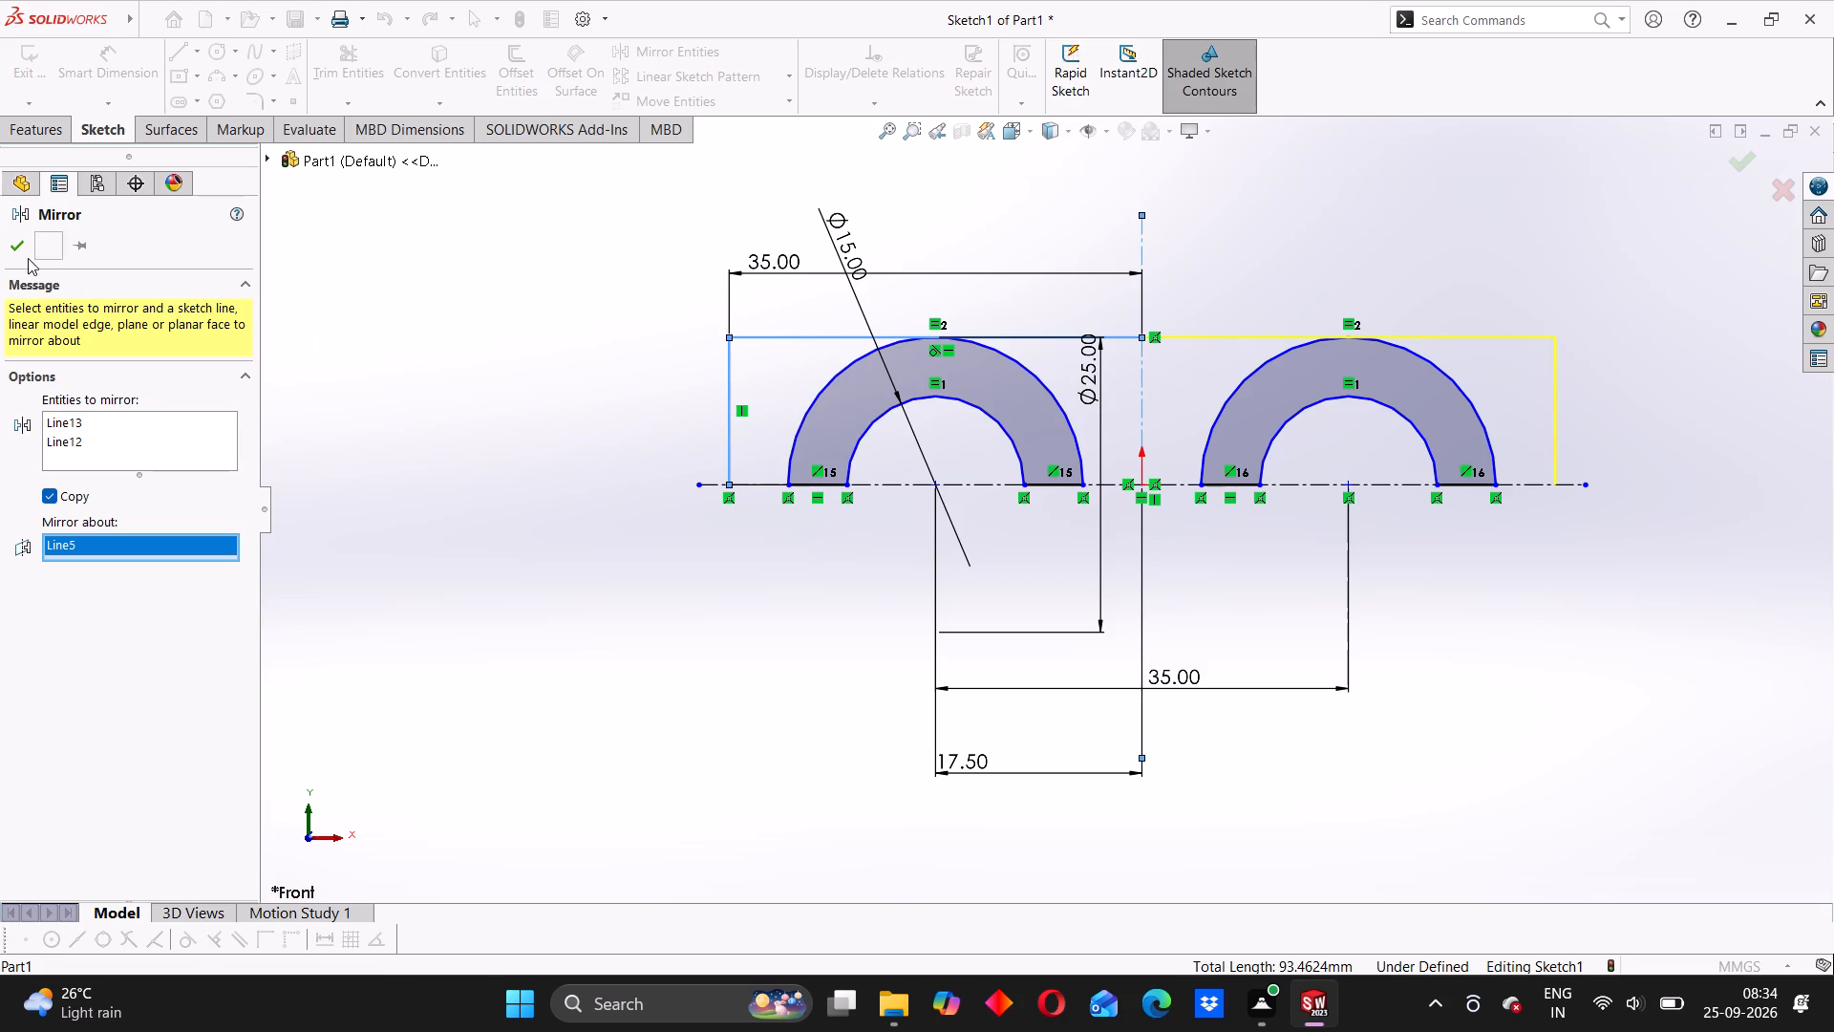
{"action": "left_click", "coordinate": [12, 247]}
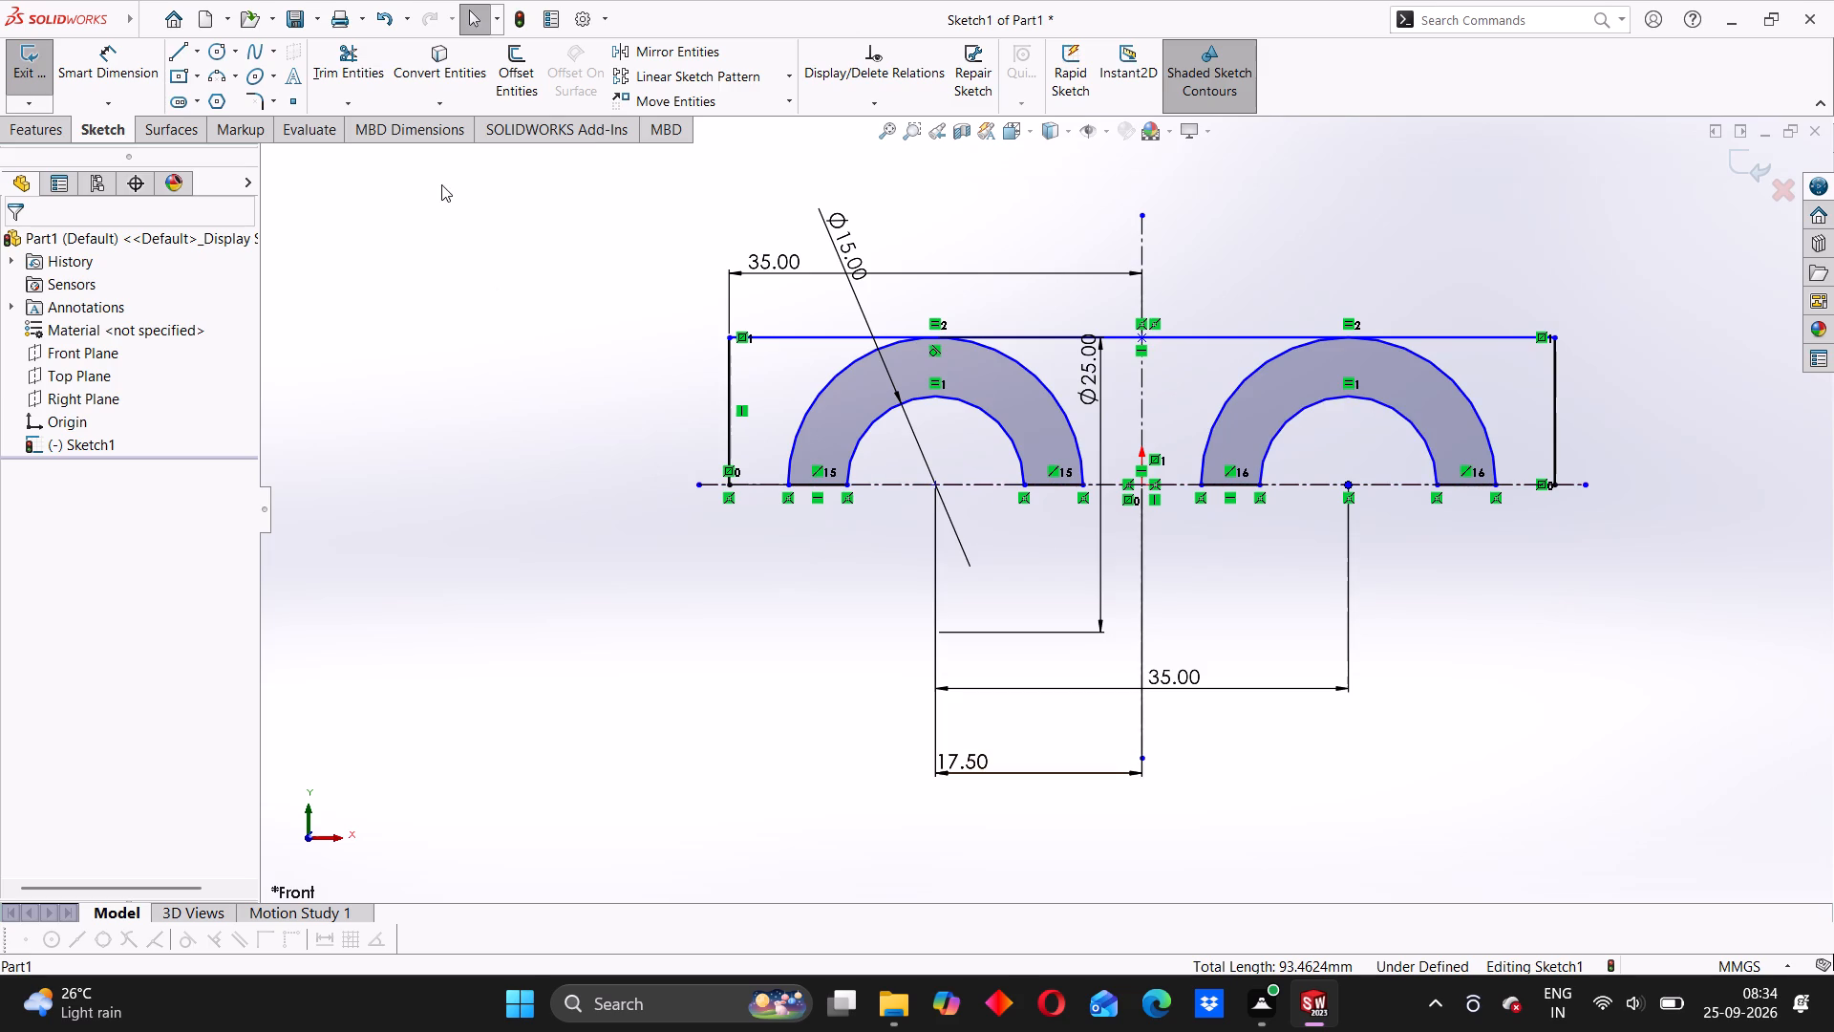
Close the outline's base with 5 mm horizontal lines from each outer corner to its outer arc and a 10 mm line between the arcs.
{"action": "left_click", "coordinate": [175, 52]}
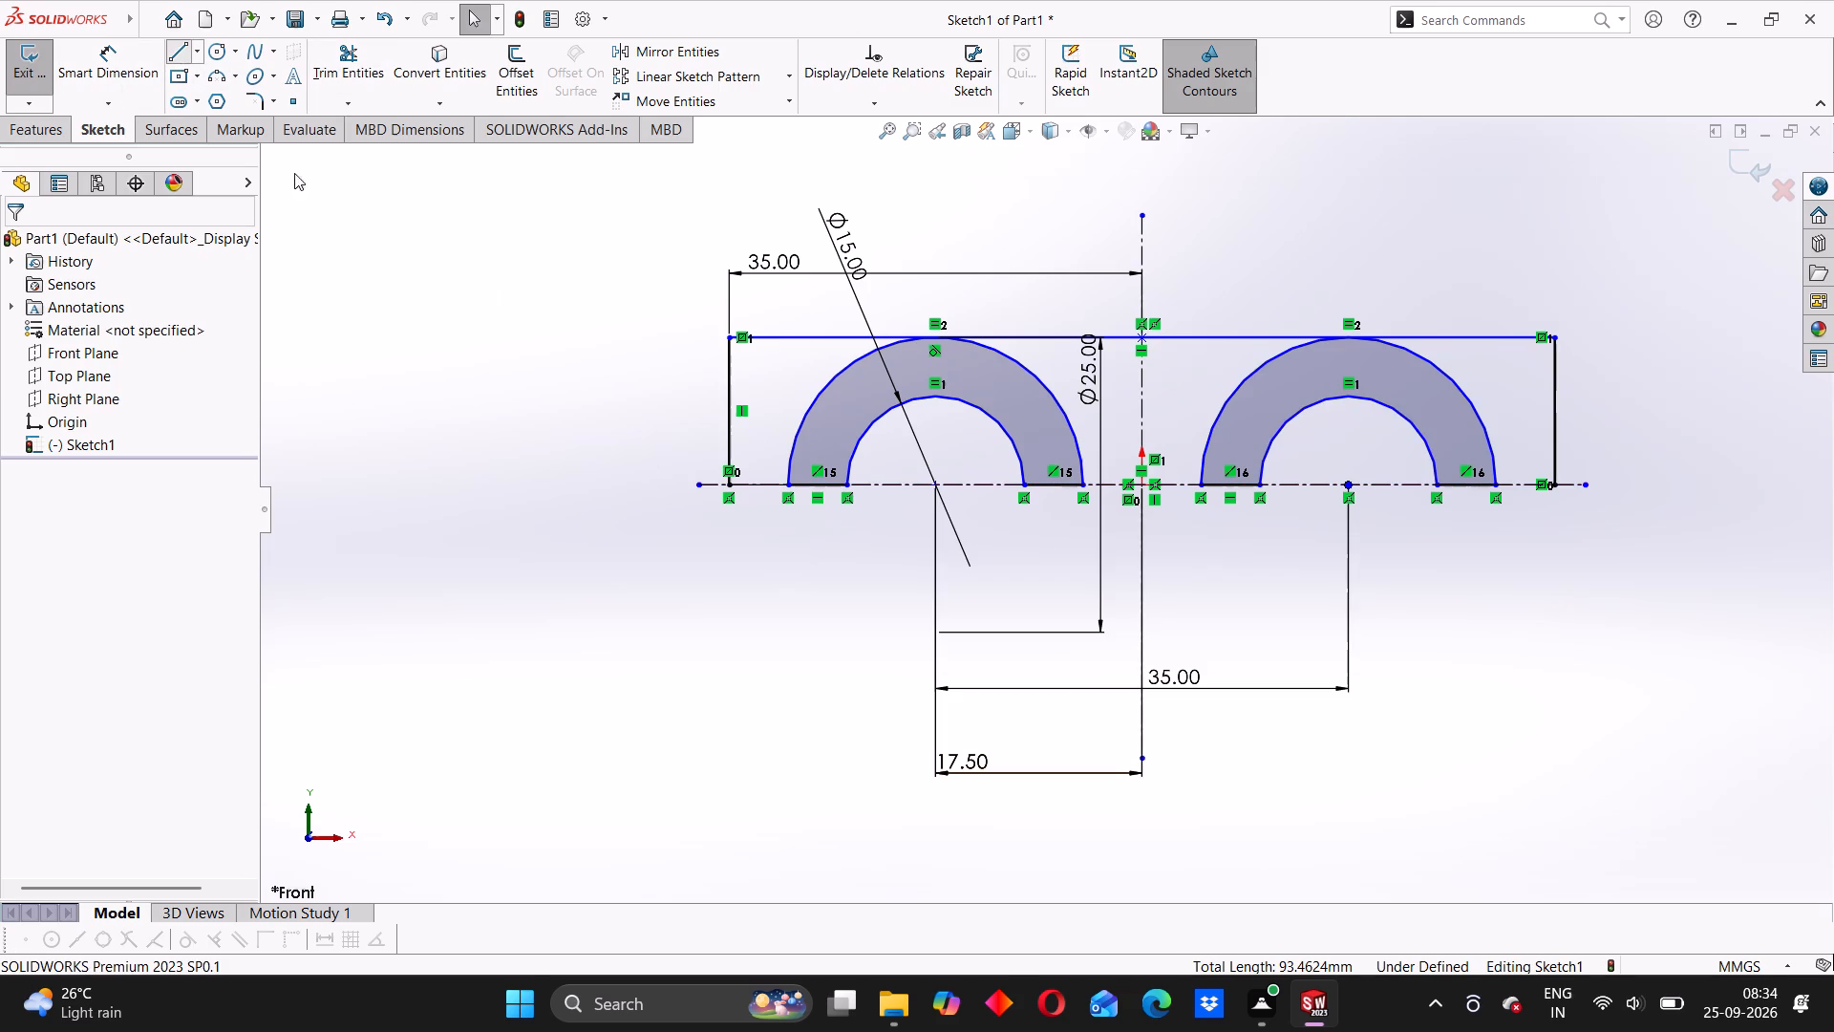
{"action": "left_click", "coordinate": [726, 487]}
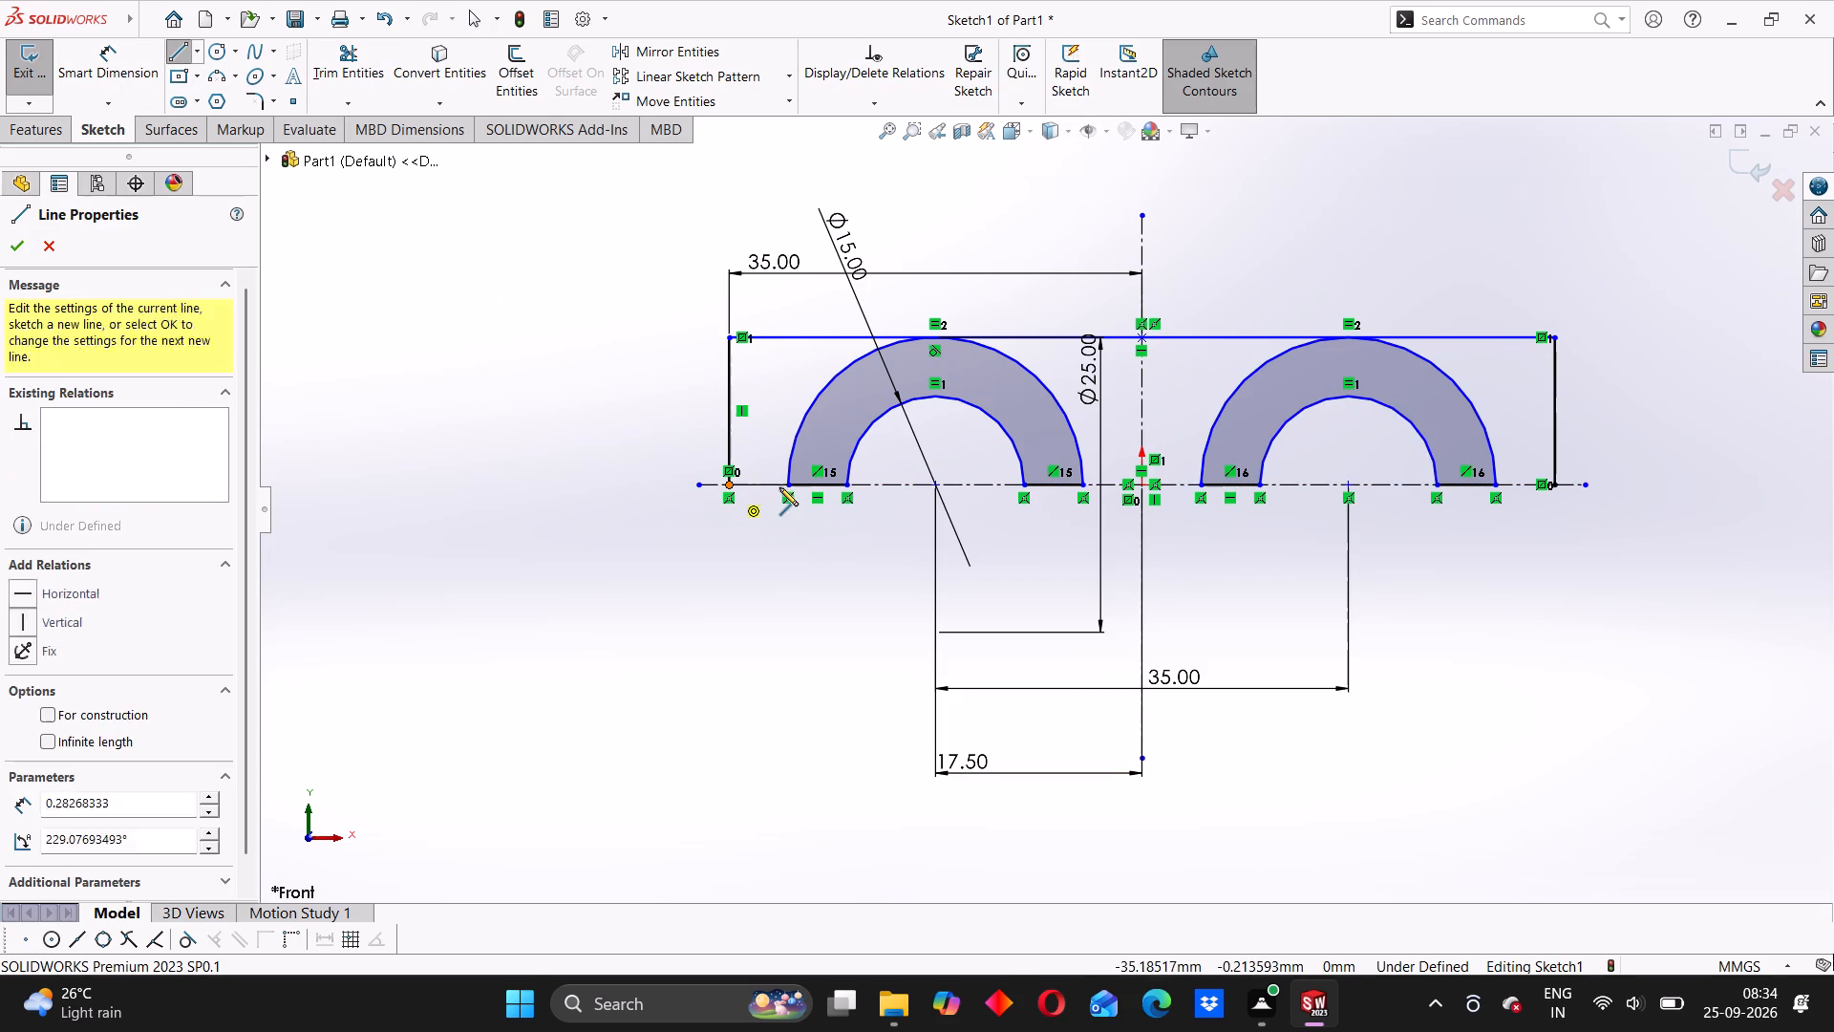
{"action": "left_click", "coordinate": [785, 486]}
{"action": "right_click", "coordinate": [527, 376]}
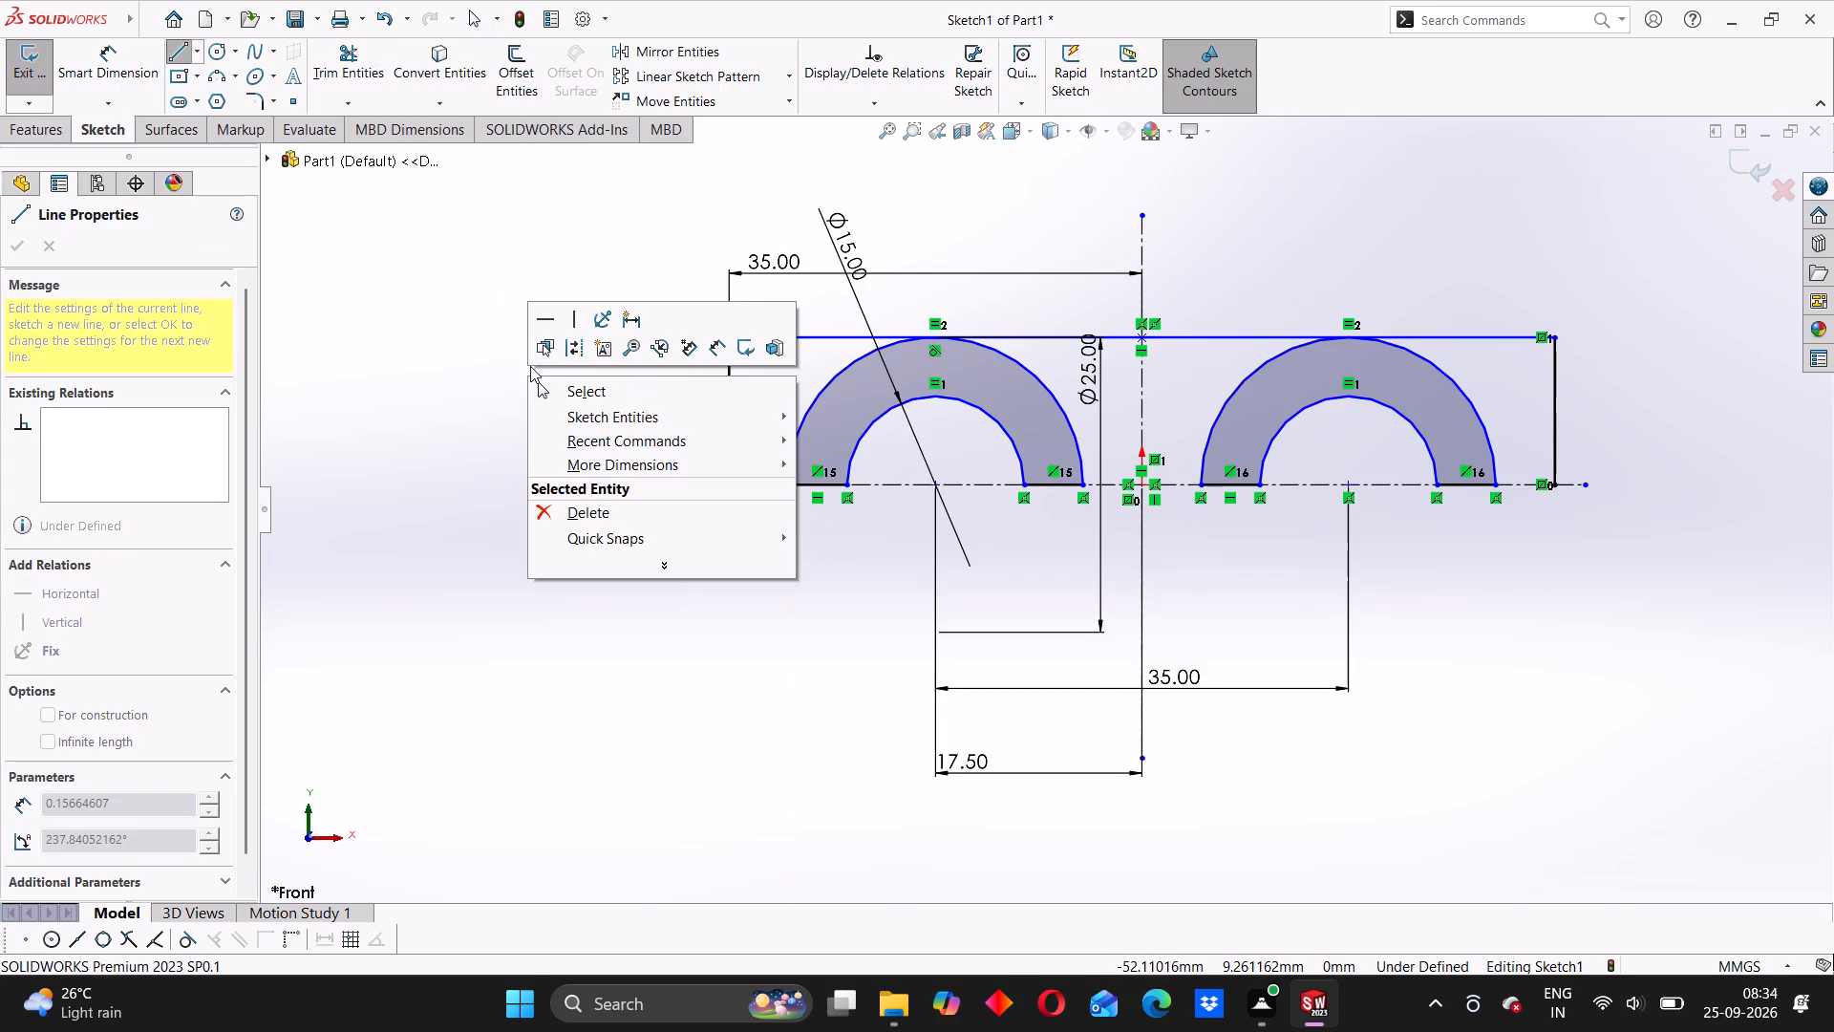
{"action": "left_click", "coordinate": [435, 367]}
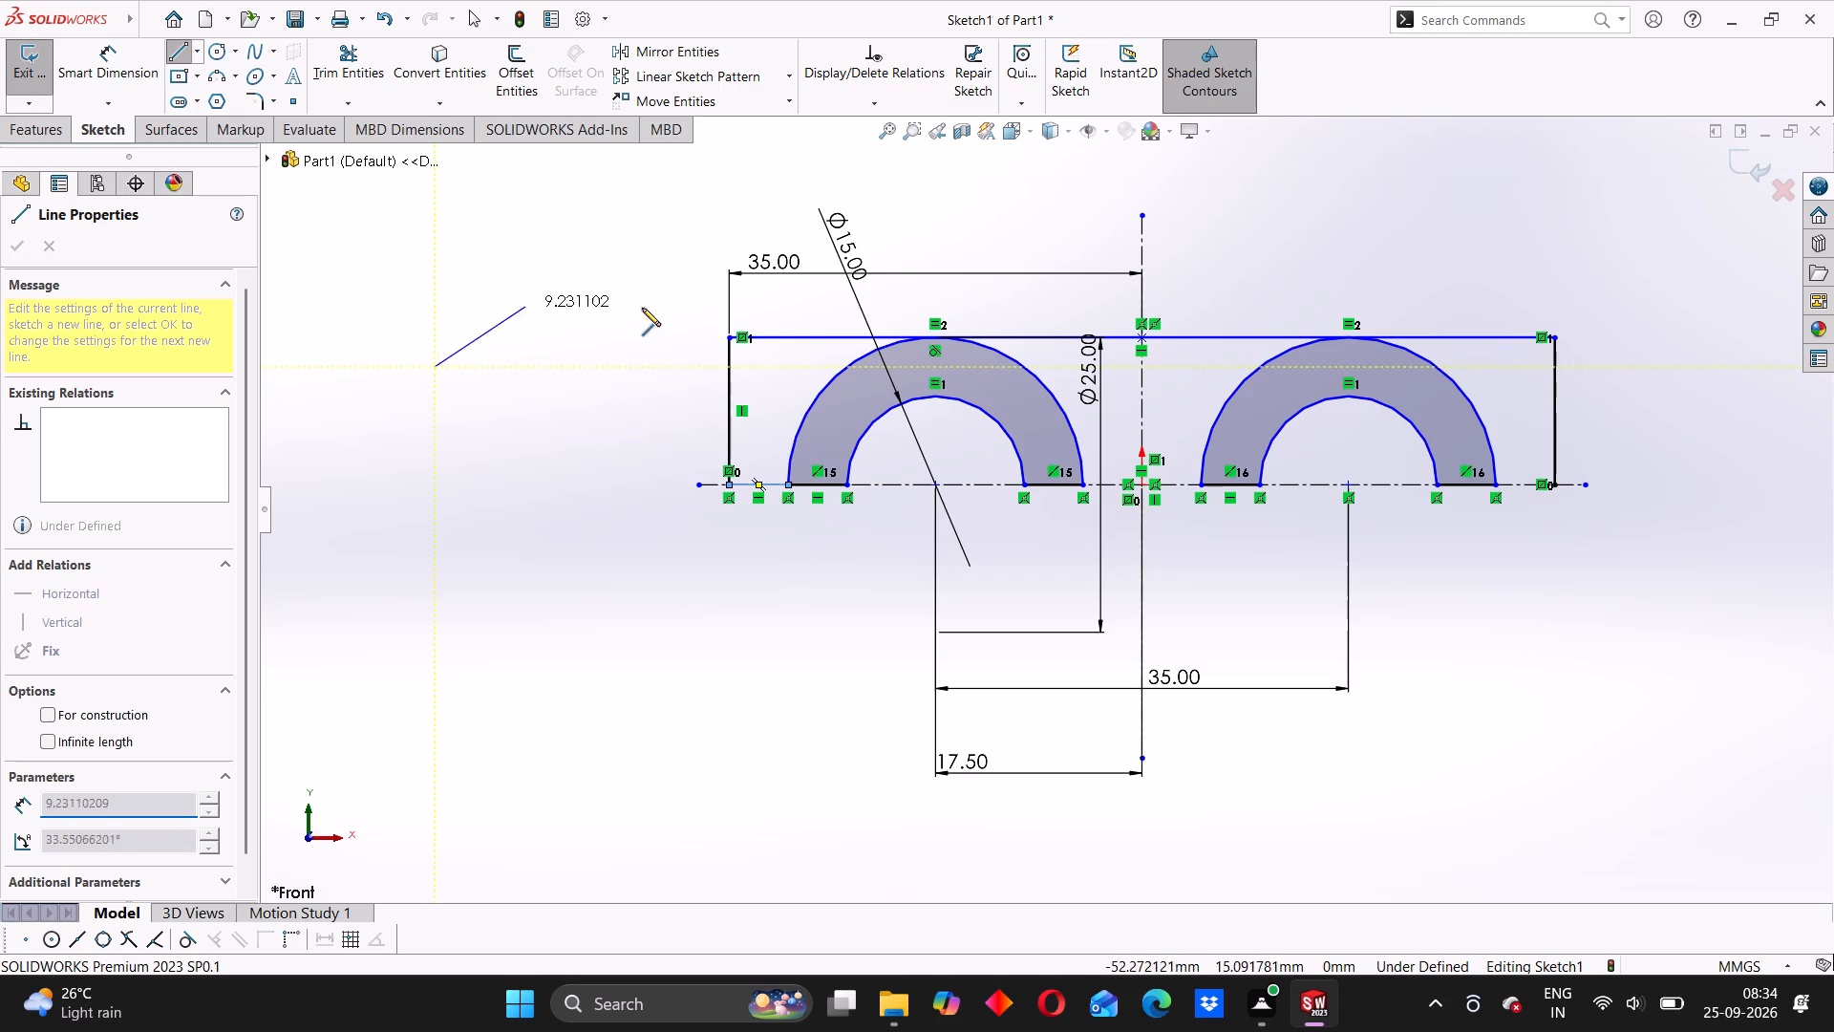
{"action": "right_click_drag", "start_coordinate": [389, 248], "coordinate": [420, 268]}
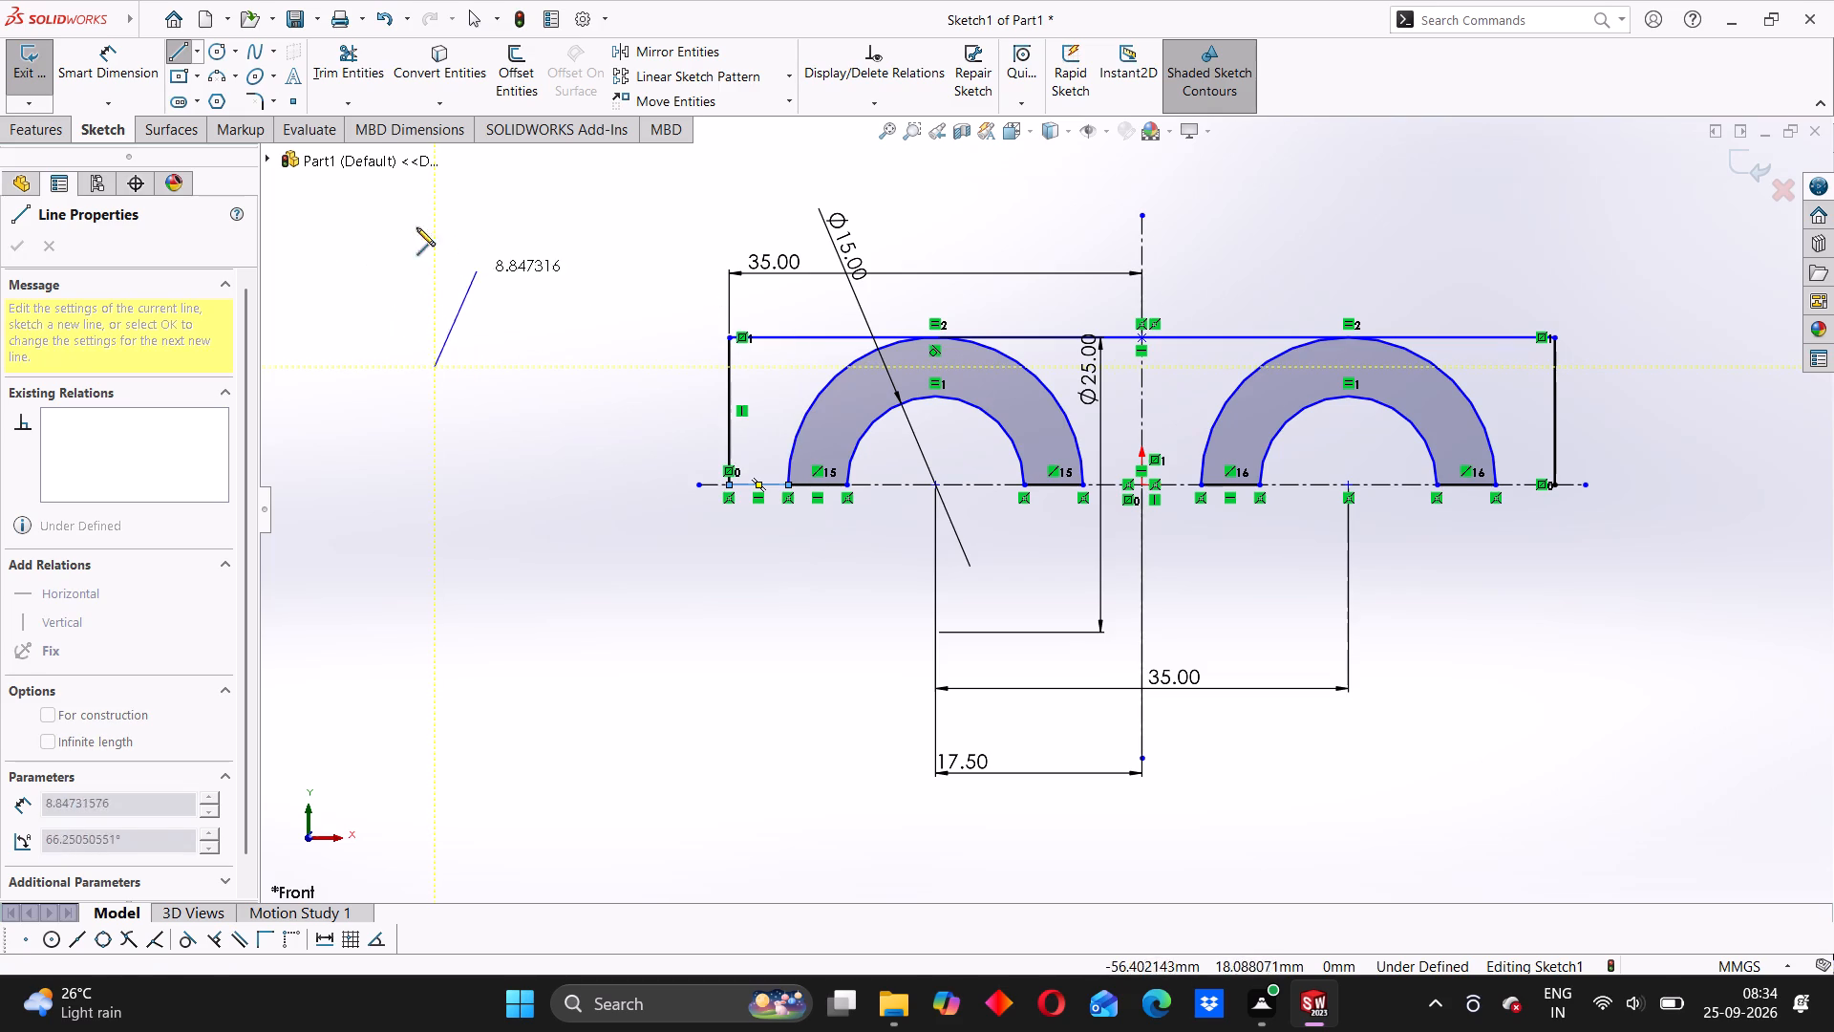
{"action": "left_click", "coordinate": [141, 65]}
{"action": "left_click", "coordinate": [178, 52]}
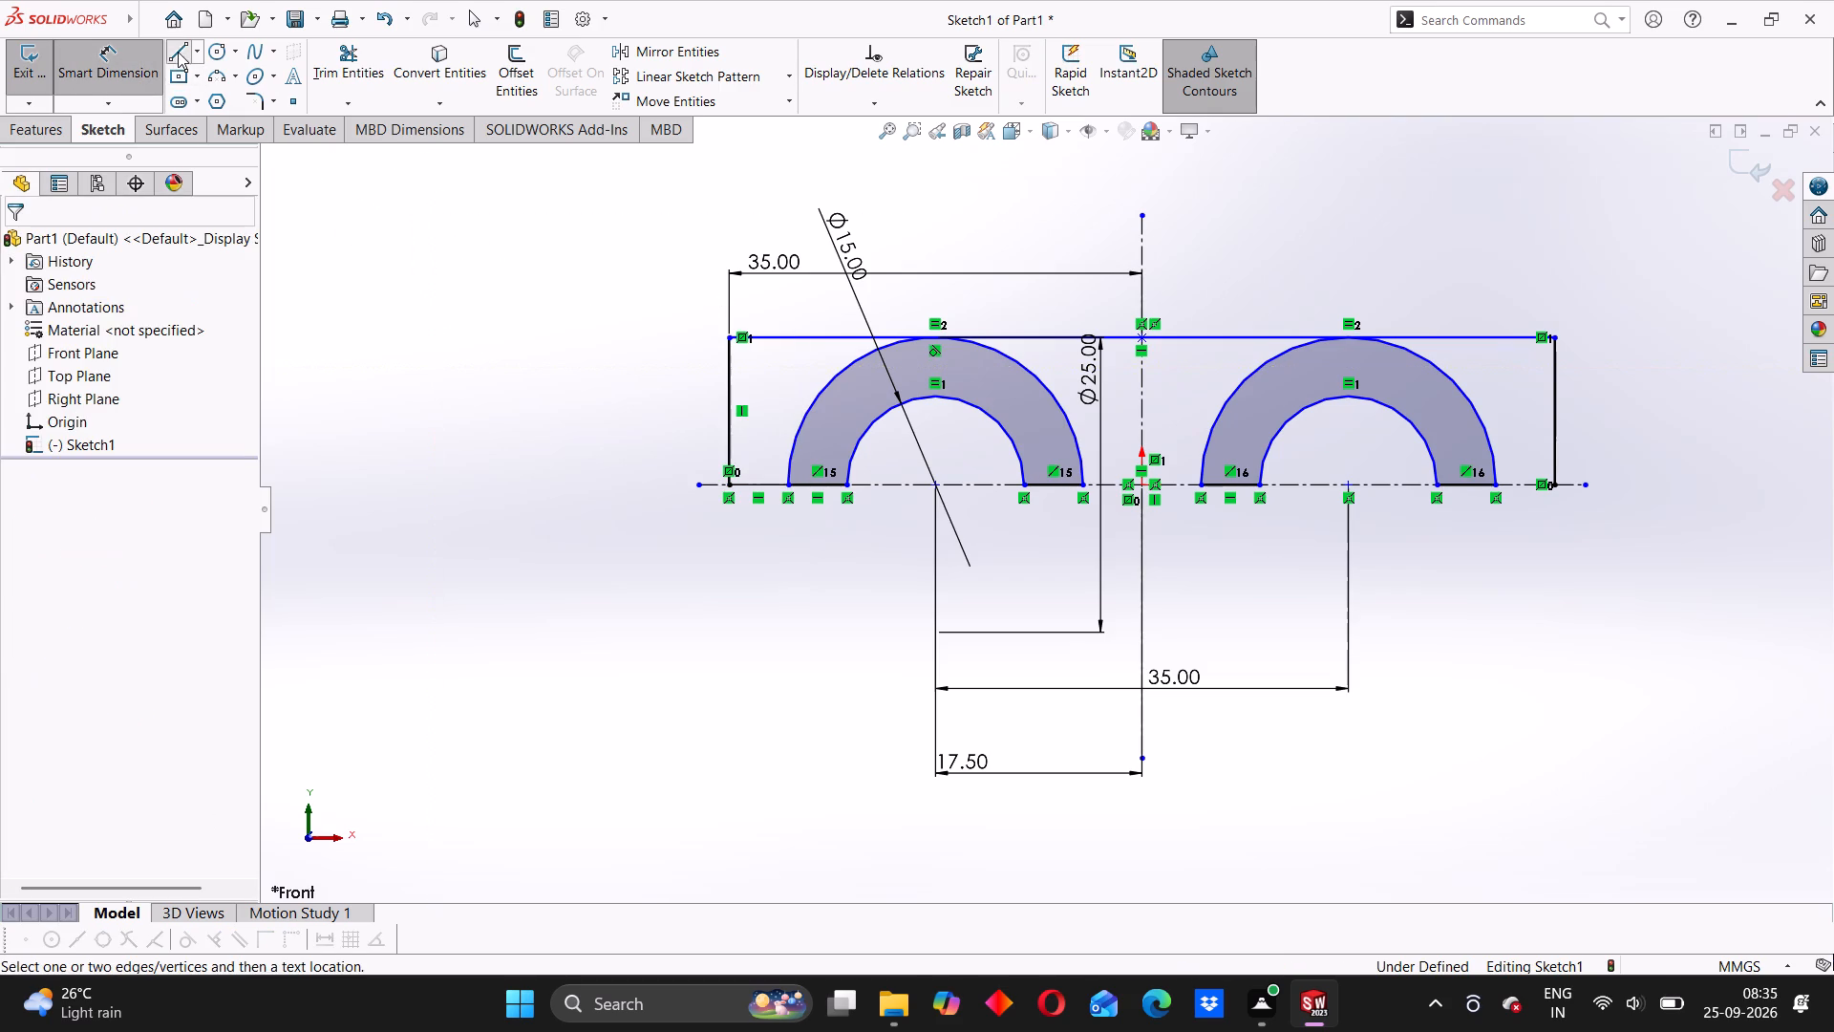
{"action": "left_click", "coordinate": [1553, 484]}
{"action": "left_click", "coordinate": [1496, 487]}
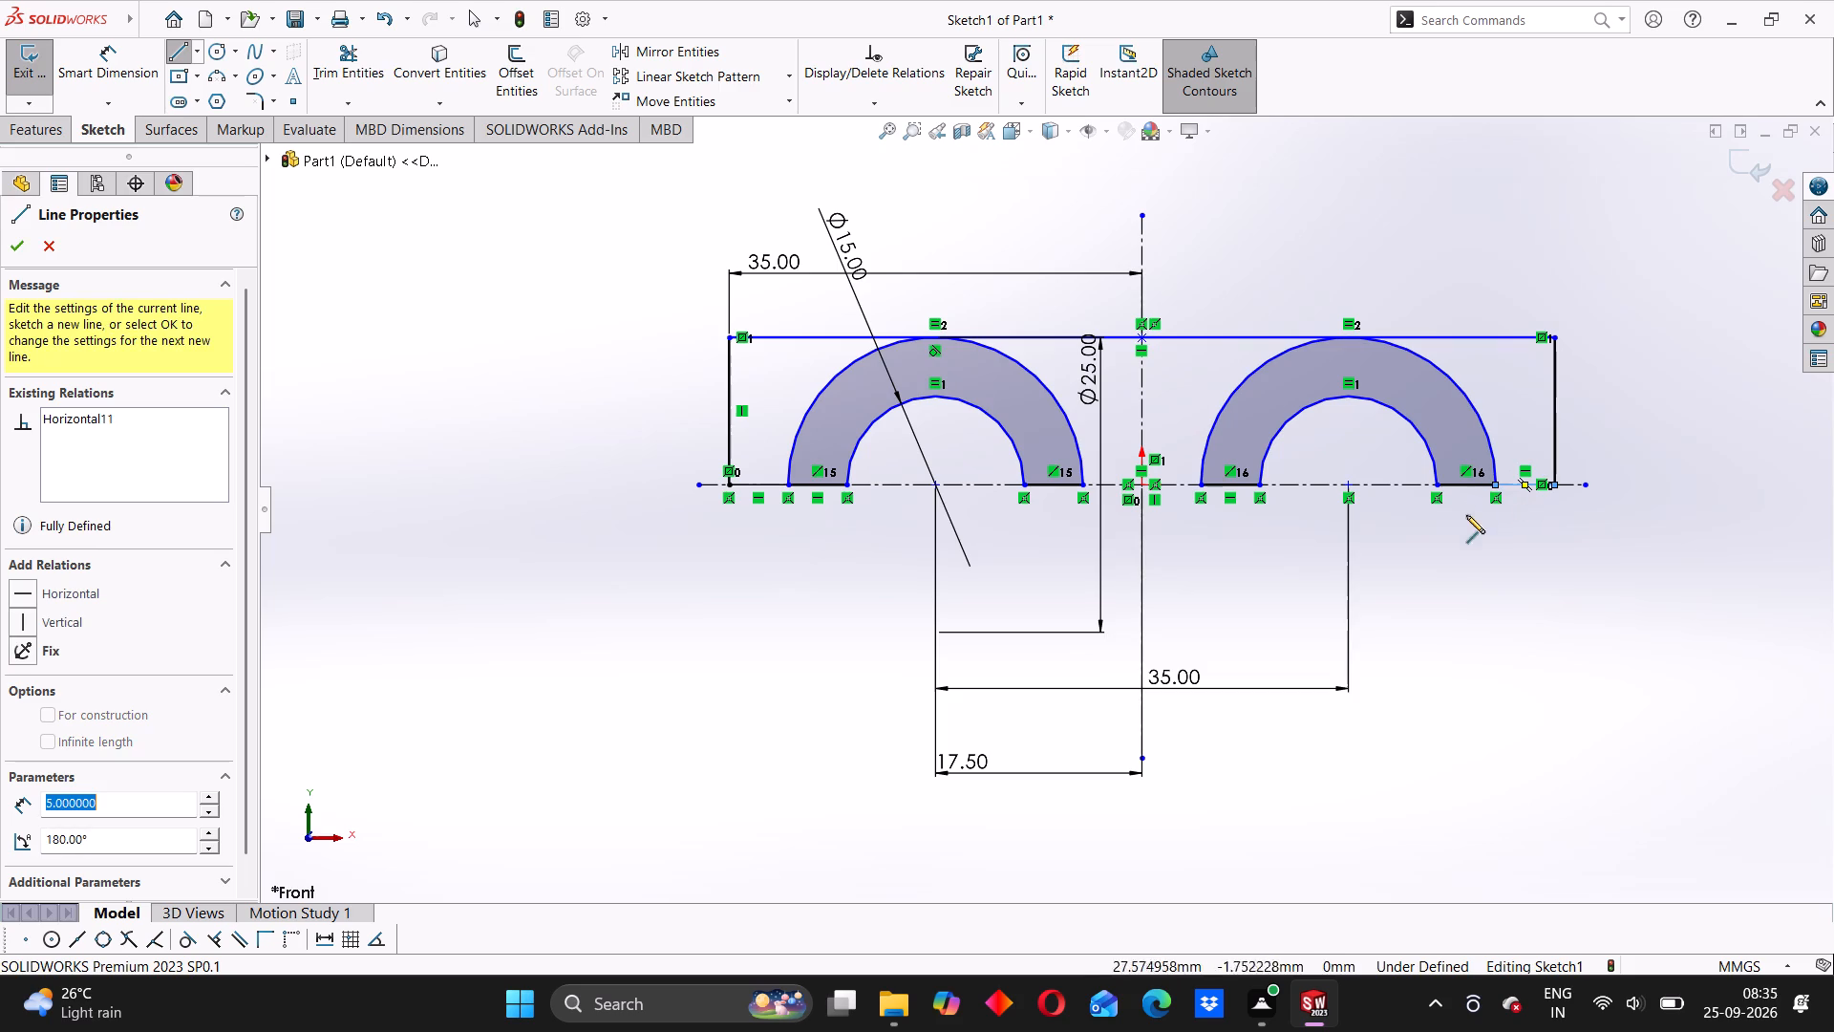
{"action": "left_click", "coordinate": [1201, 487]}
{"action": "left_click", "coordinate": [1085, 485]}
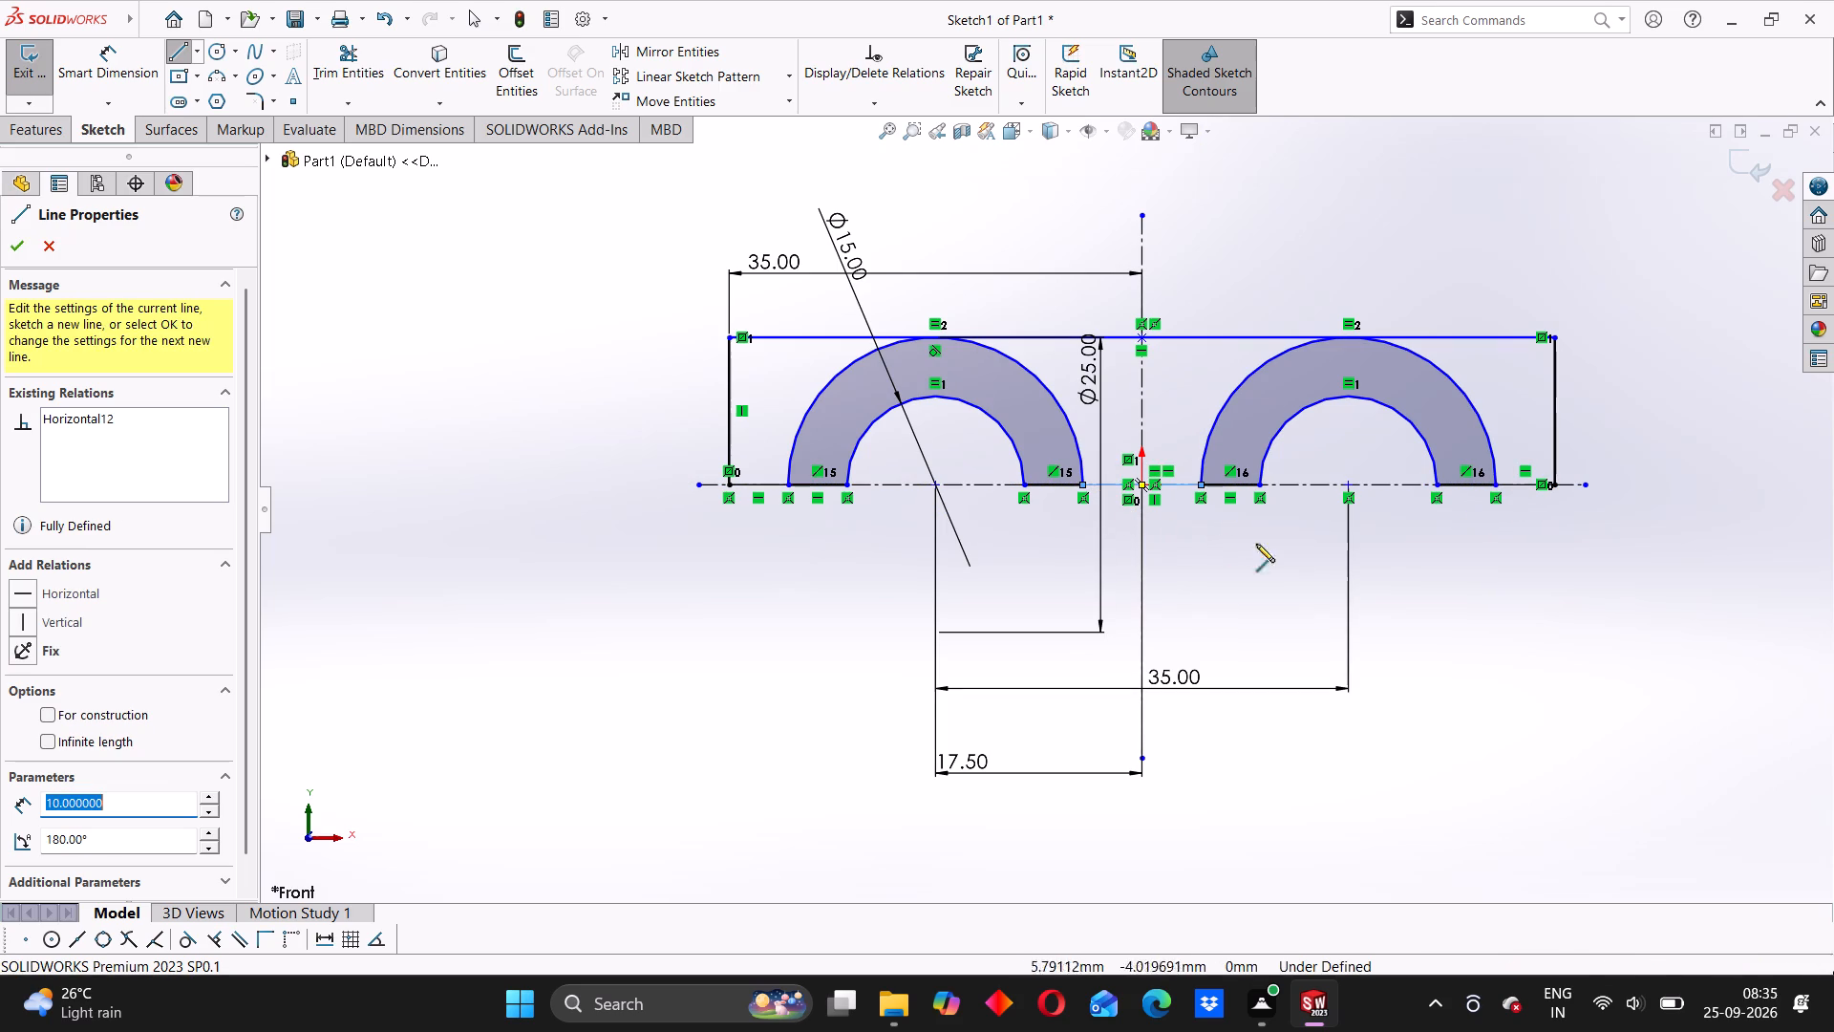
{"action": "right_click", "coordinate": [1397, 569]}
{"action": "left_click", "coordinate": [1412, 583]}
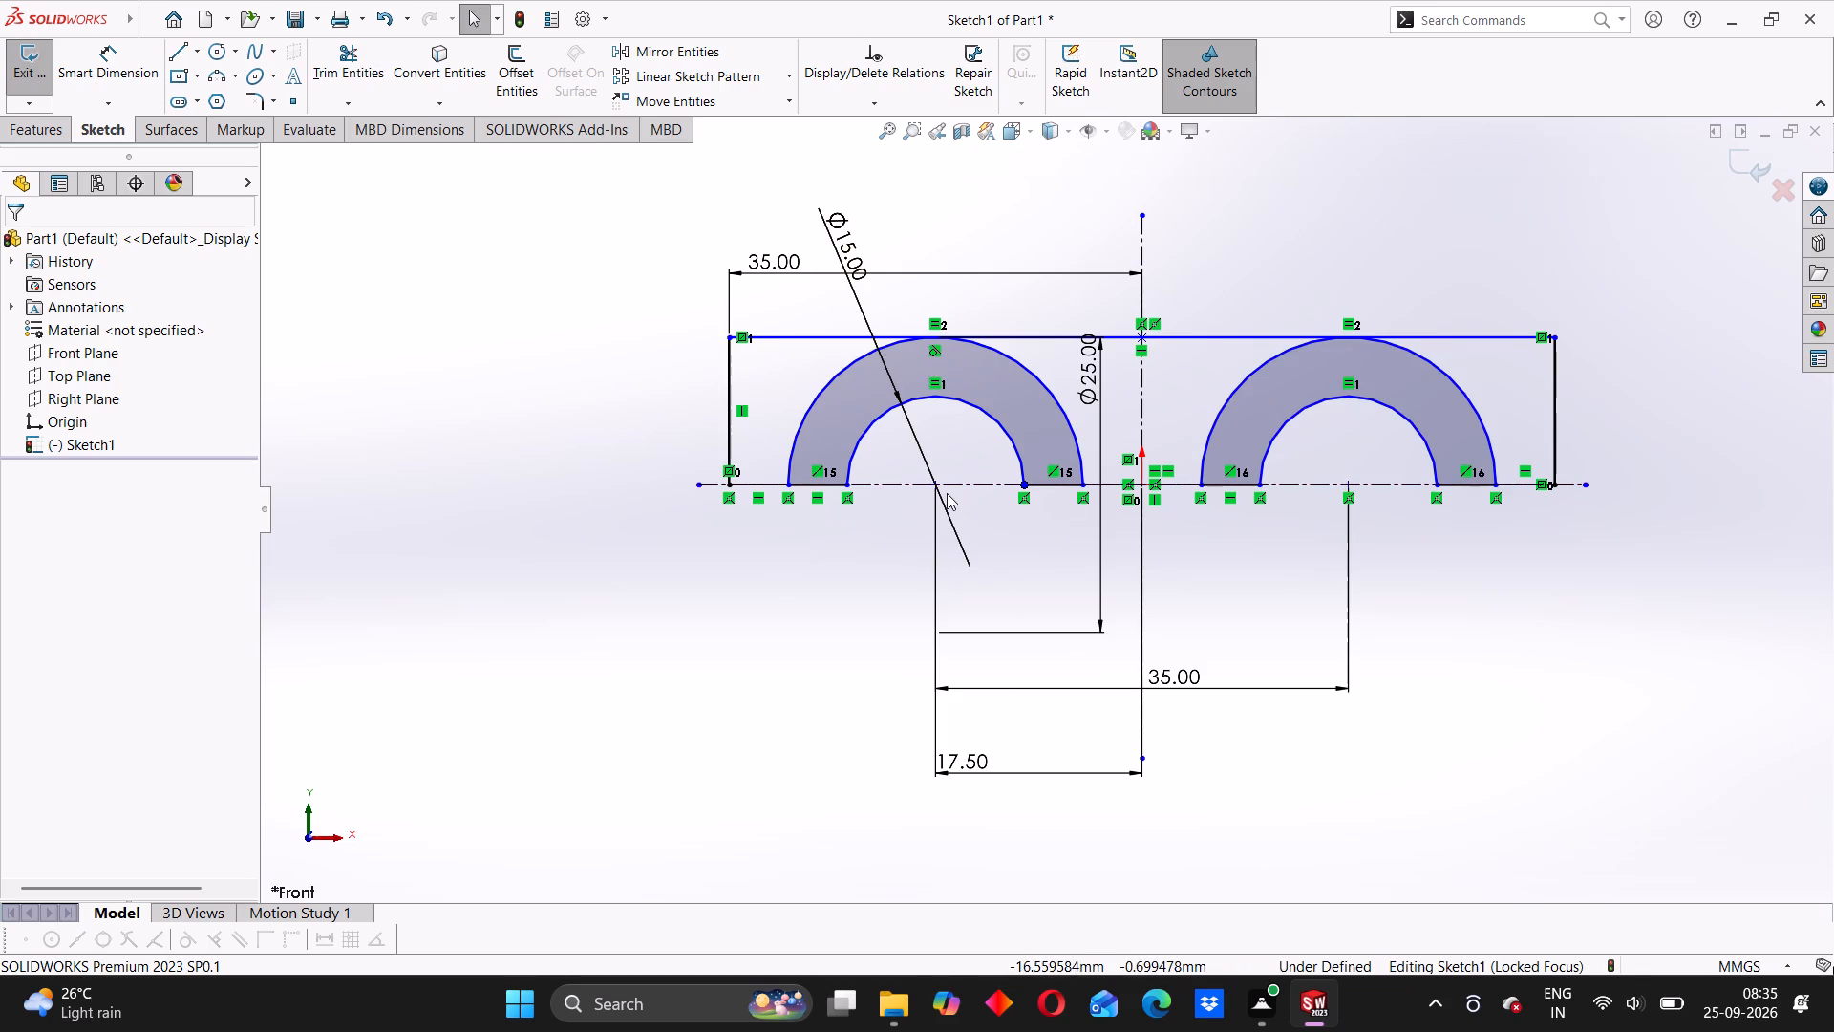
Delete all arcs, outline lines, the horizontal centerline and their dimensions, keeping only the vertical centerline.
{"action": "scroll", "coordinate": [1015, 580], "scroll_direction": "up", "scroll_amount": 2}
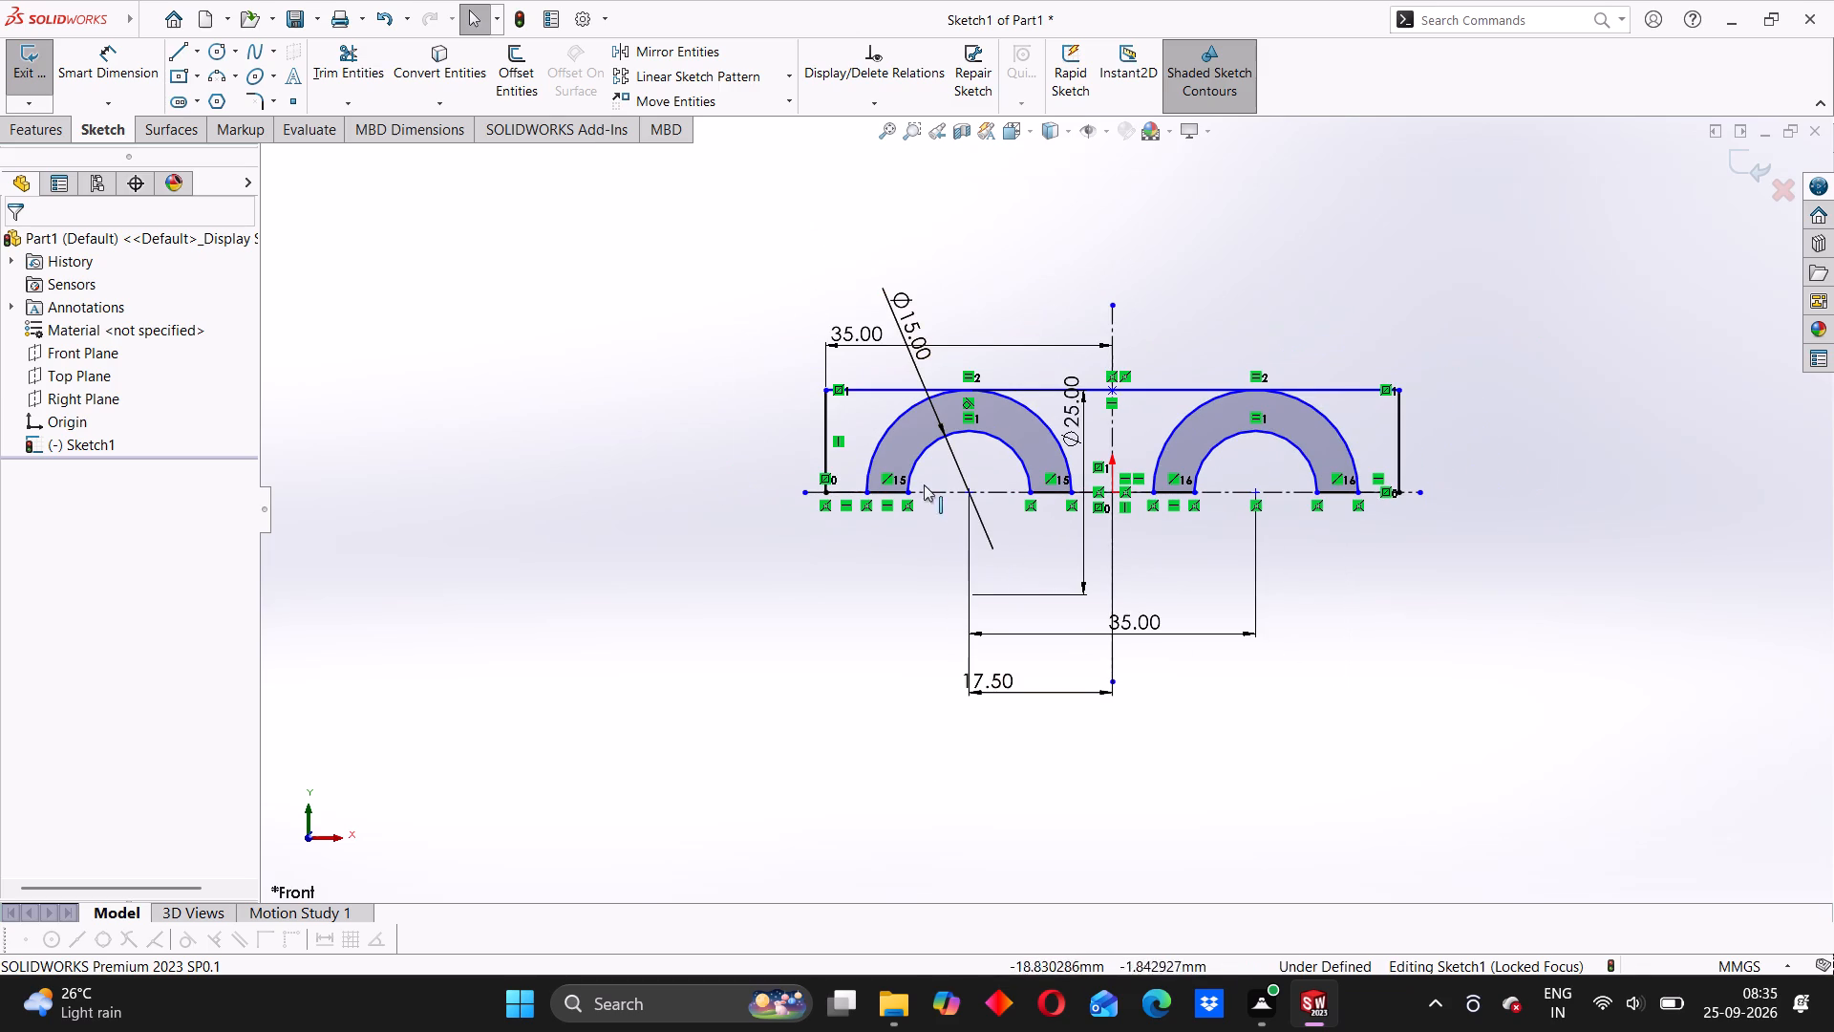
{"action": "left_click_drag", "start_coordinate": [664, 307], "coordinate": [1586, 627]}
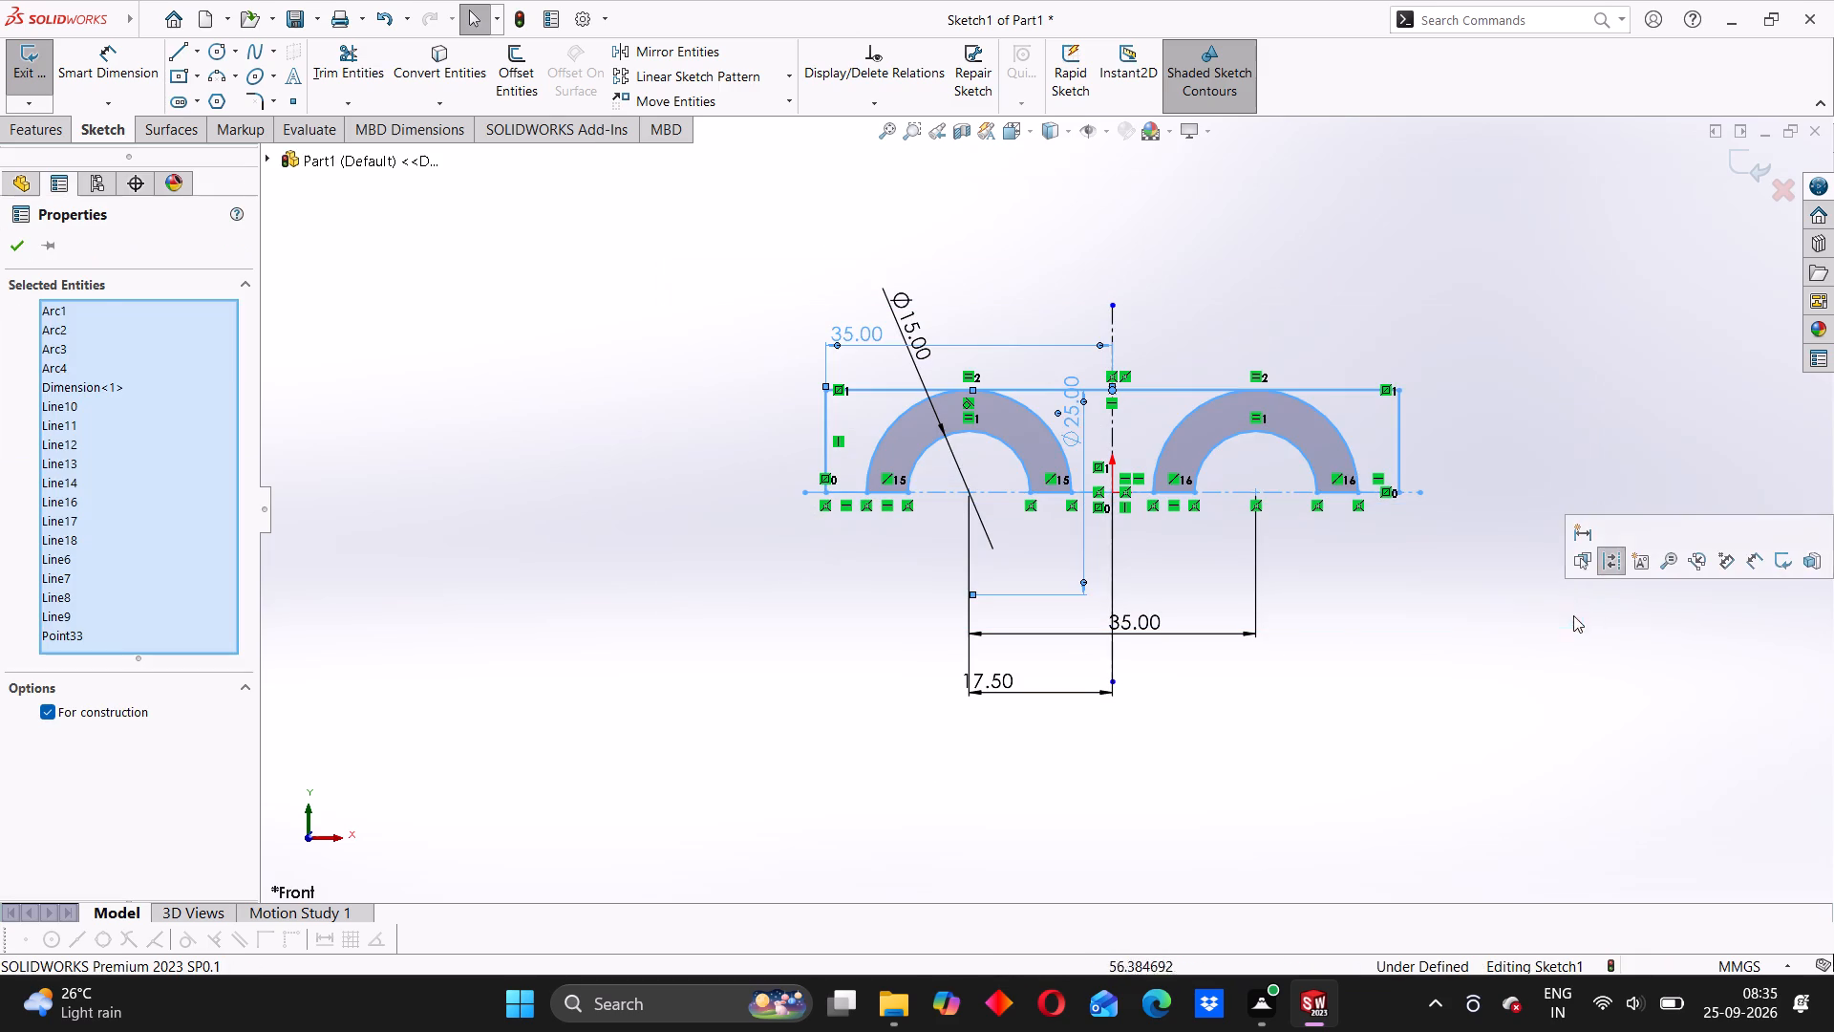
{"action": "key", "text": "Delete"}
{"action": "left_click", "coordinate": [1298, 510]}
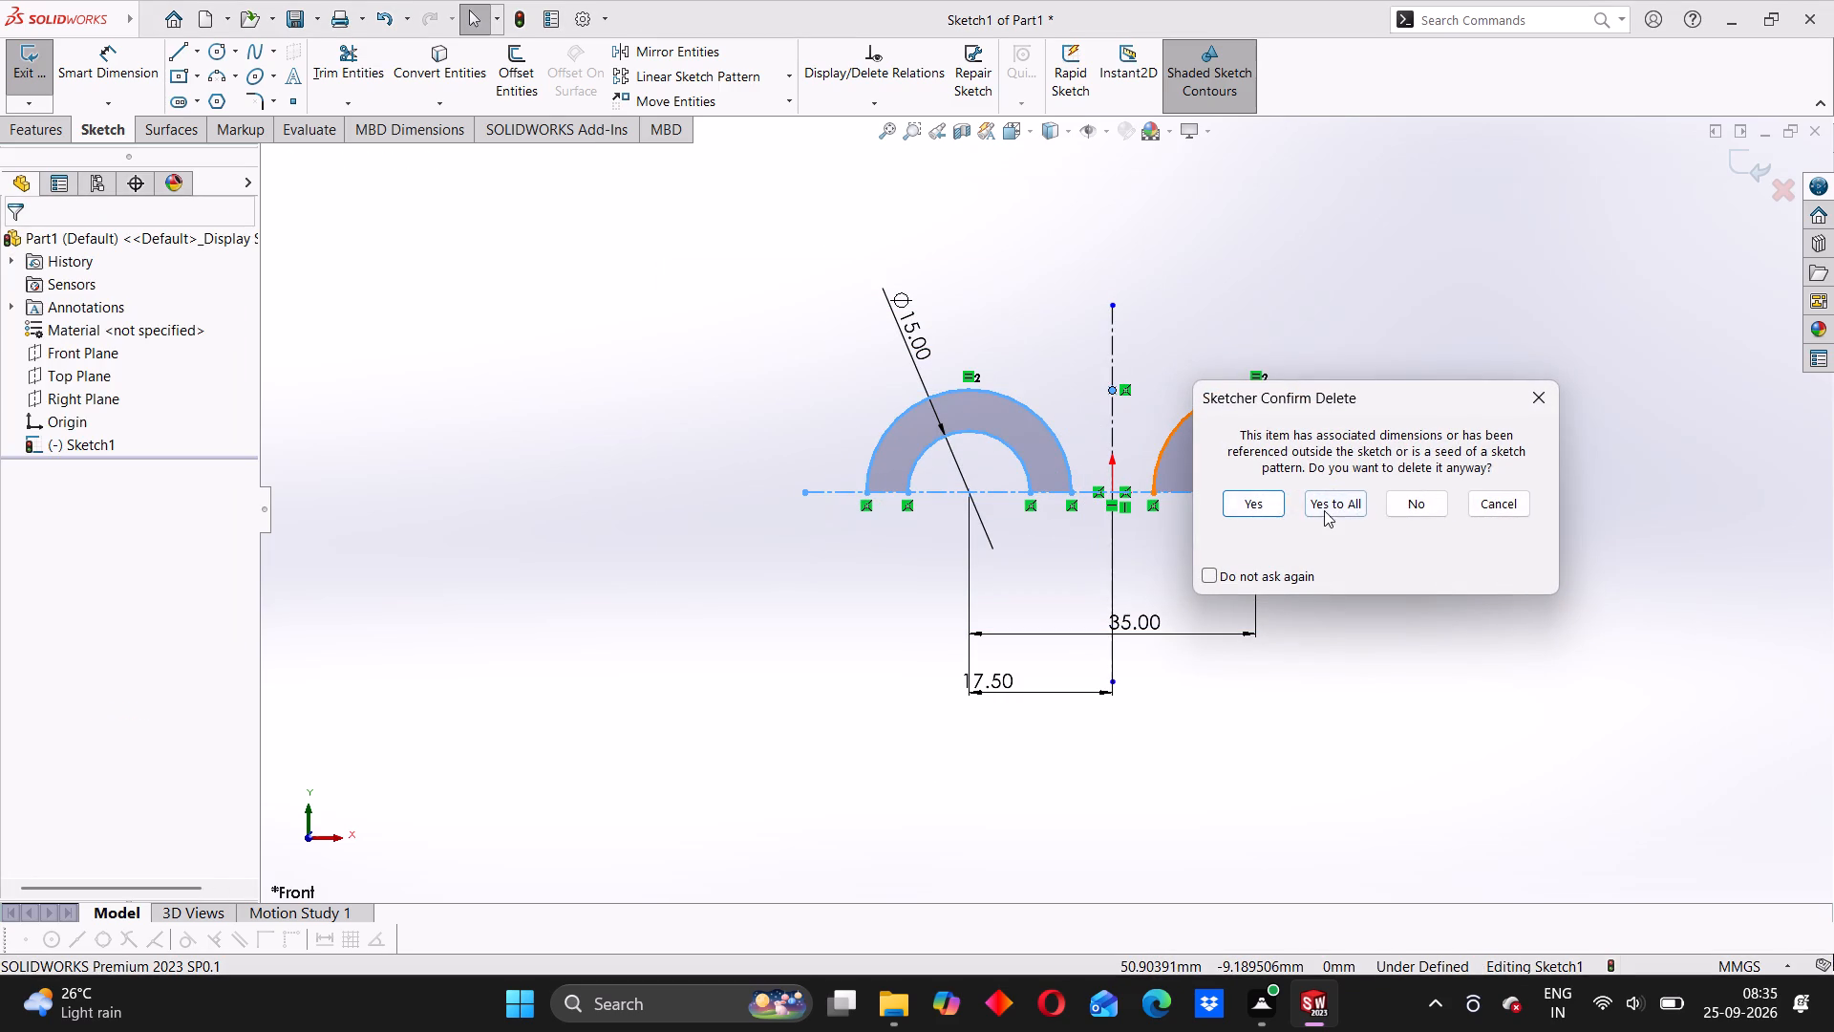
{"action": "left_click", "coordinate": [1324, 510]}
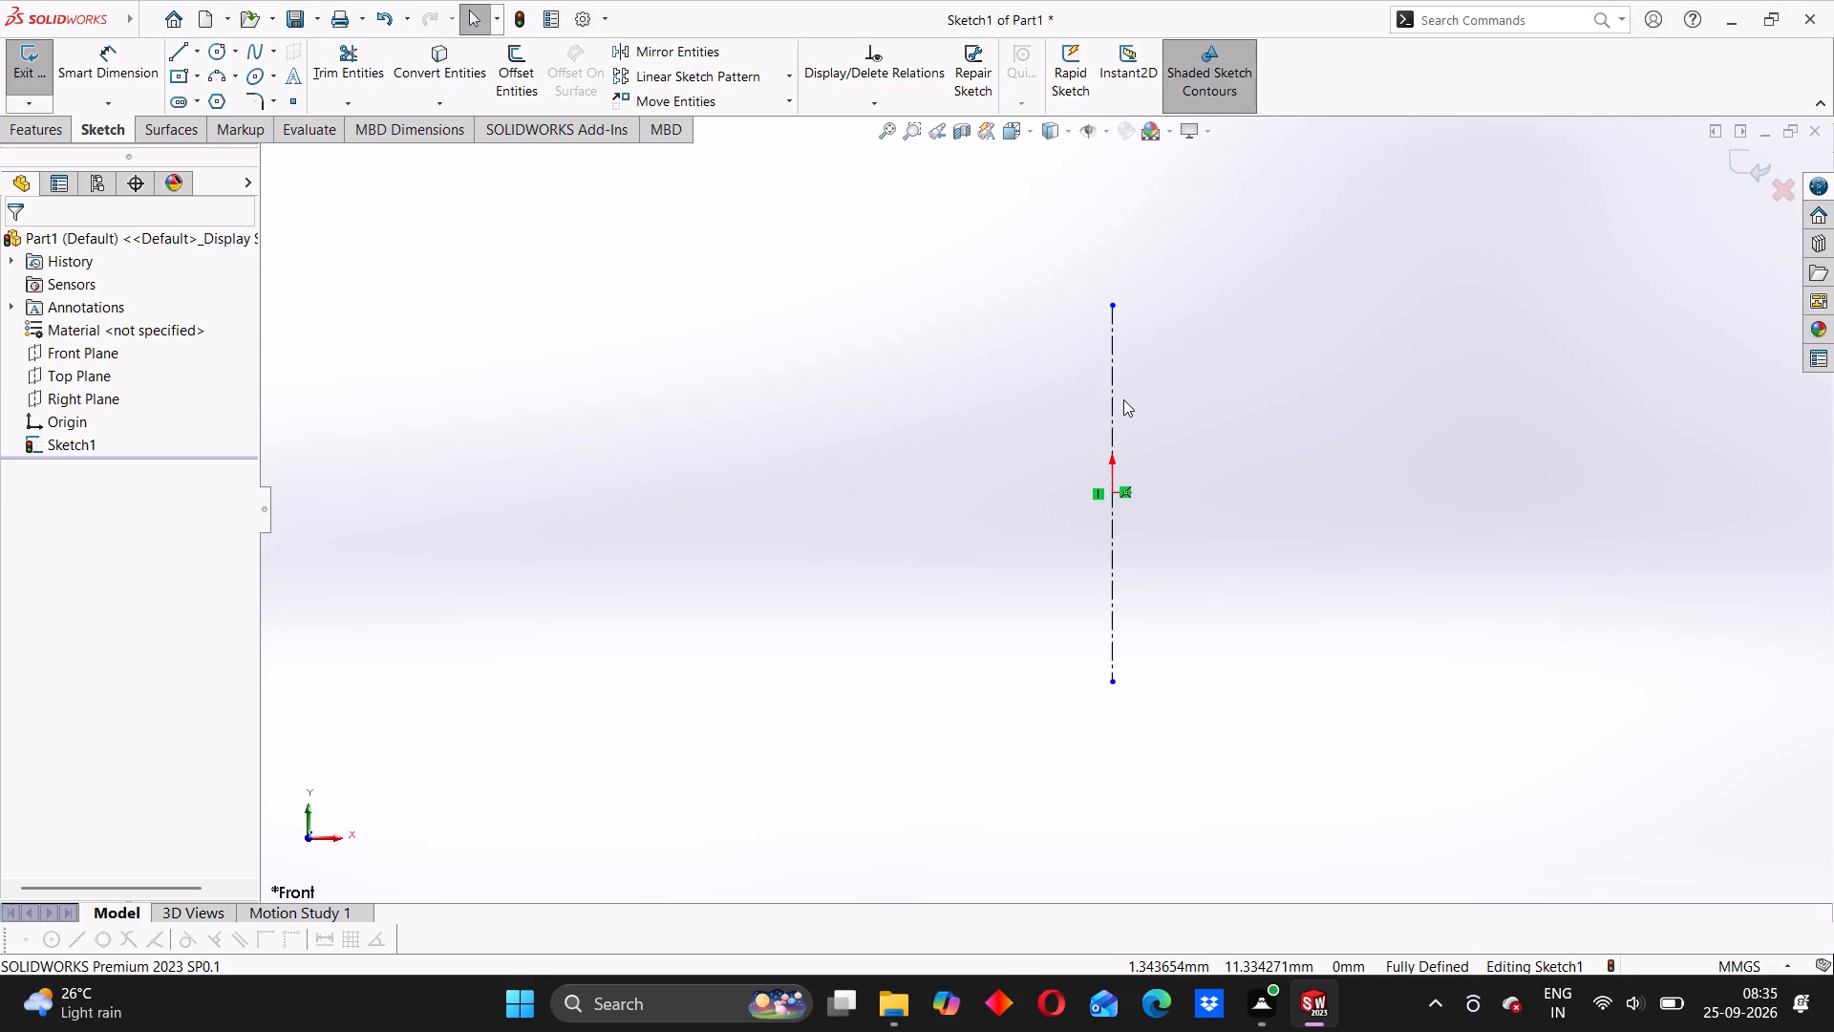
Sketch a center rectangle about 91.3 mm wide and 21.3 mm high, centered on the origin.
{"action": "left_click", "coordinate": [181, 76]}
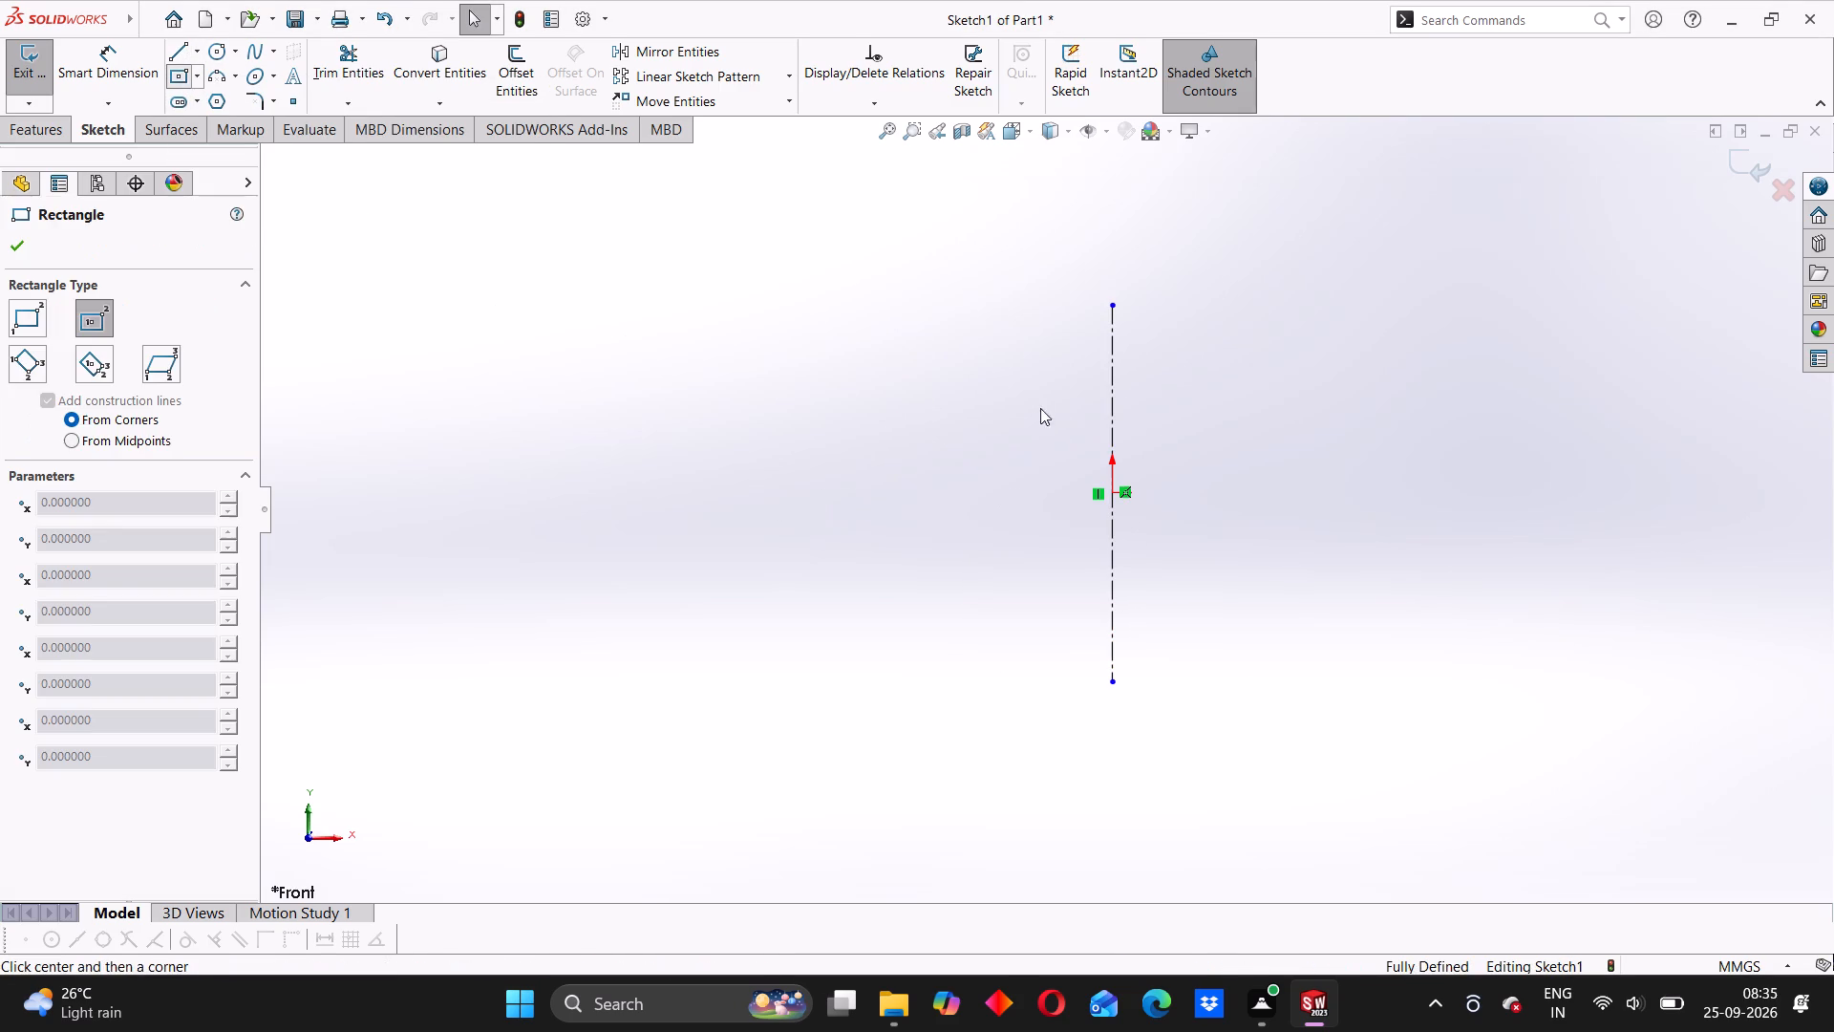
{"action": "left_click", "coordinate": [1110, 494]}
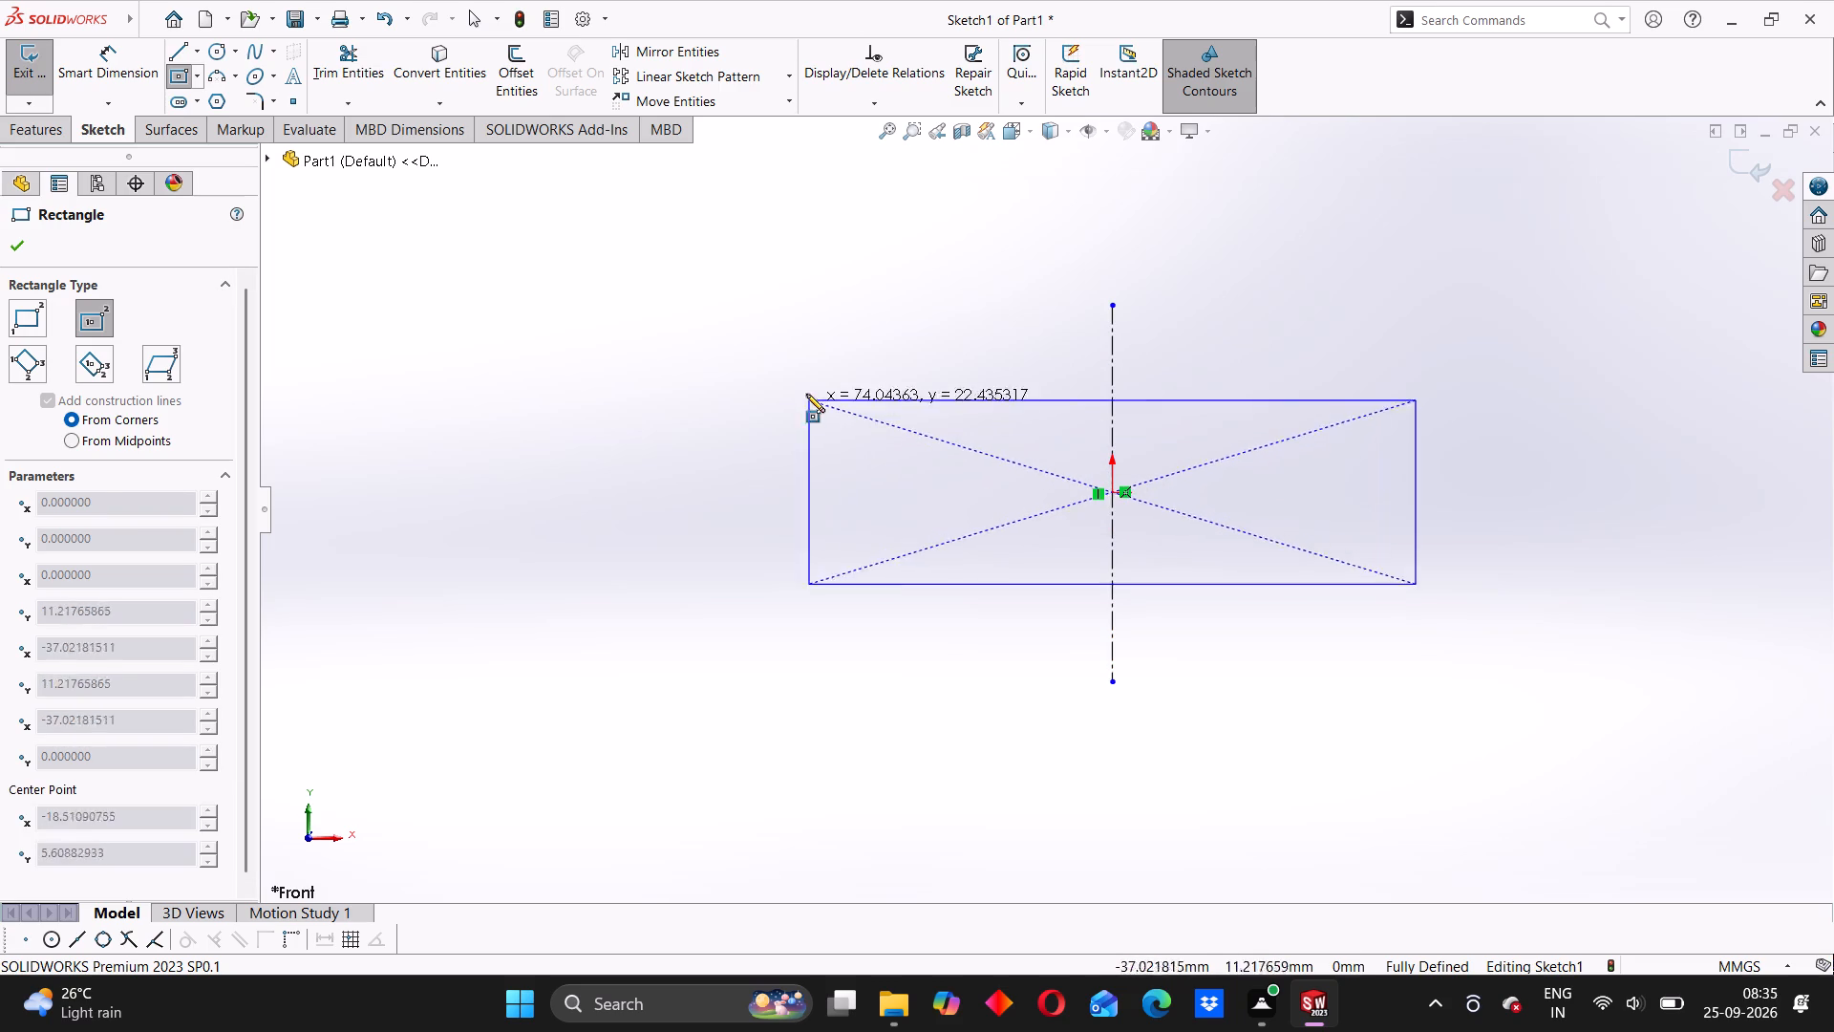
{"action": "left_click", "coordinate": [738, 405]}
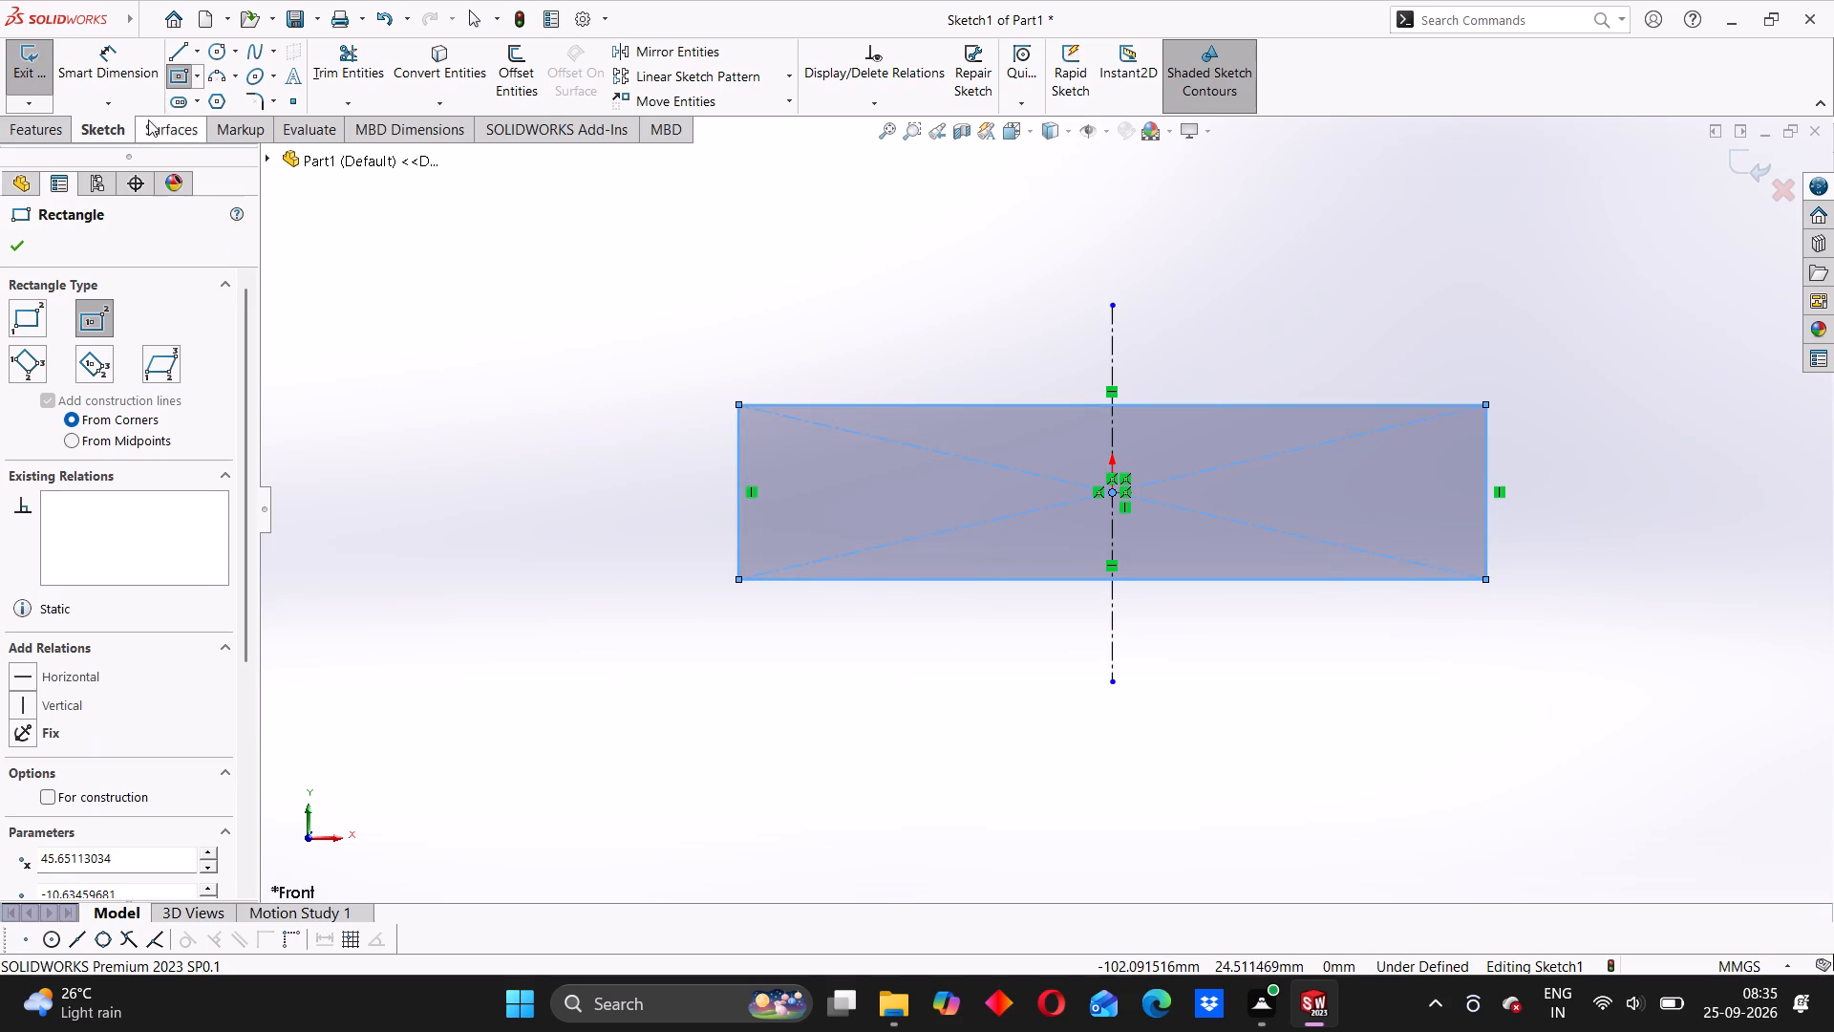
Dimension the rectangle 70 mm wide and 12.5 mm high.
{"action": "left_click", "coordinate": [122, 76]}
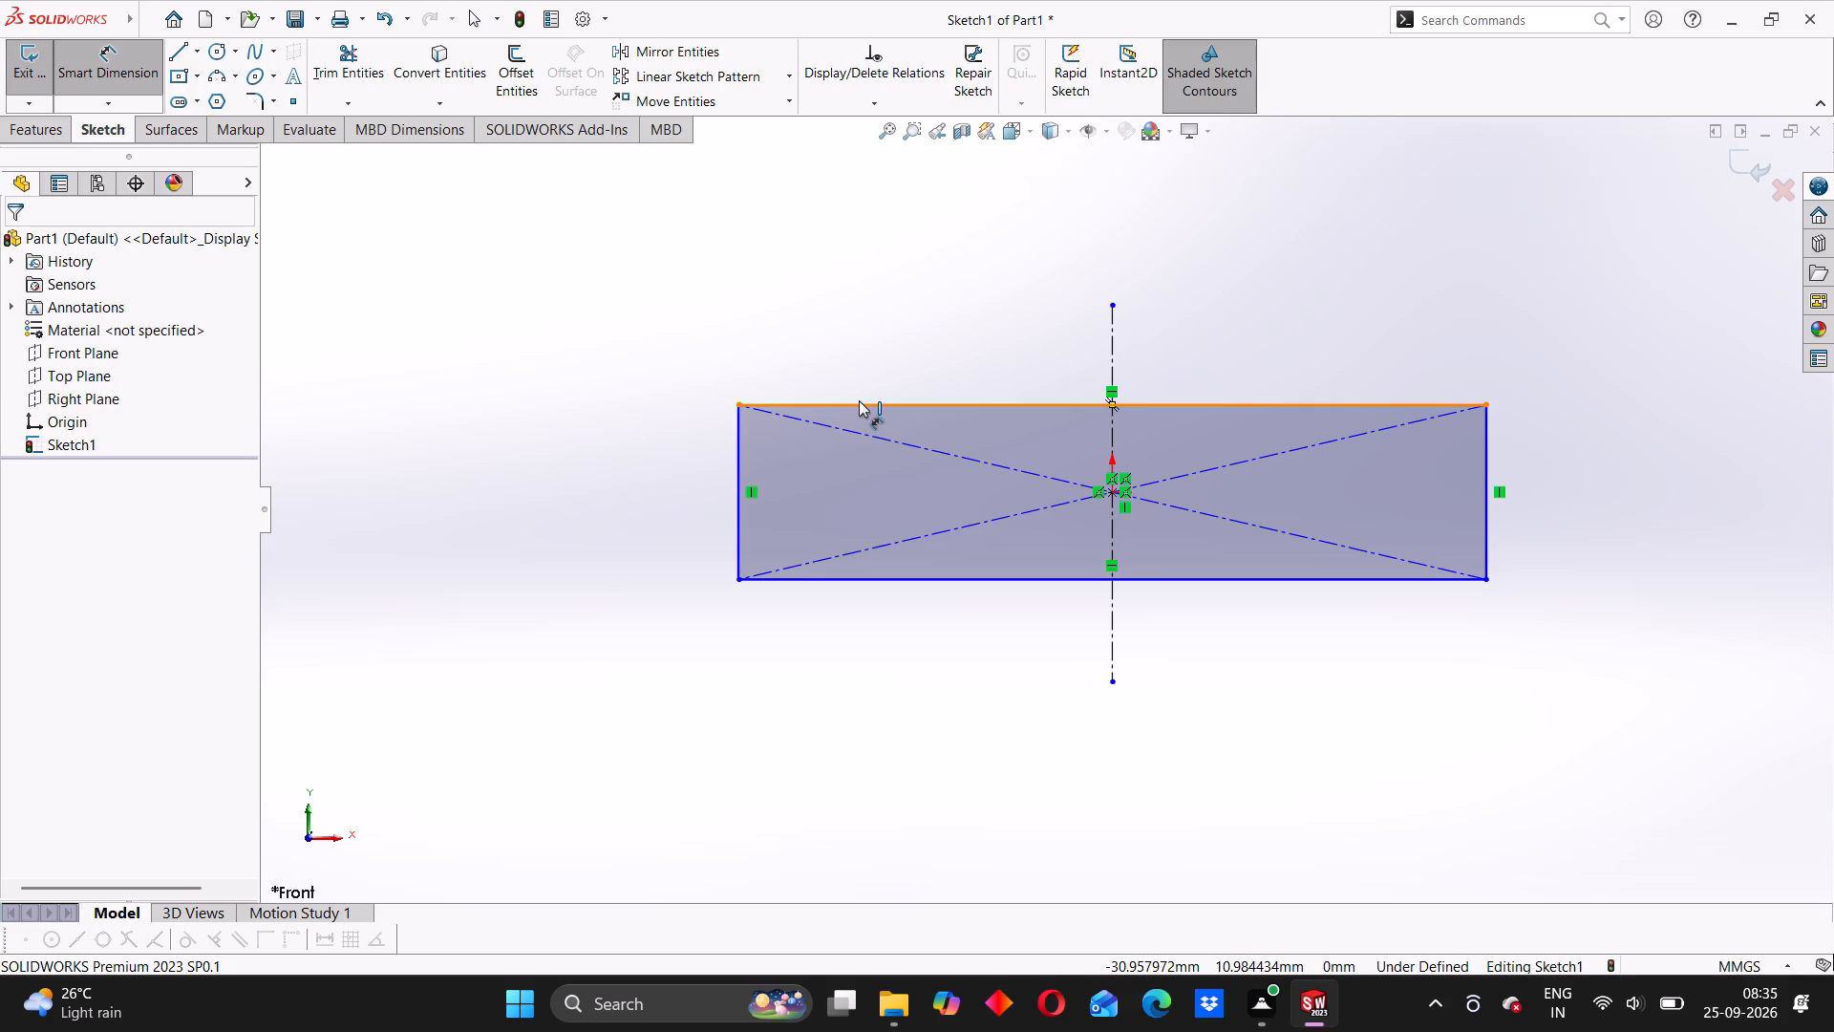
{"action": "left_click", "coordinate": [860, 388]}
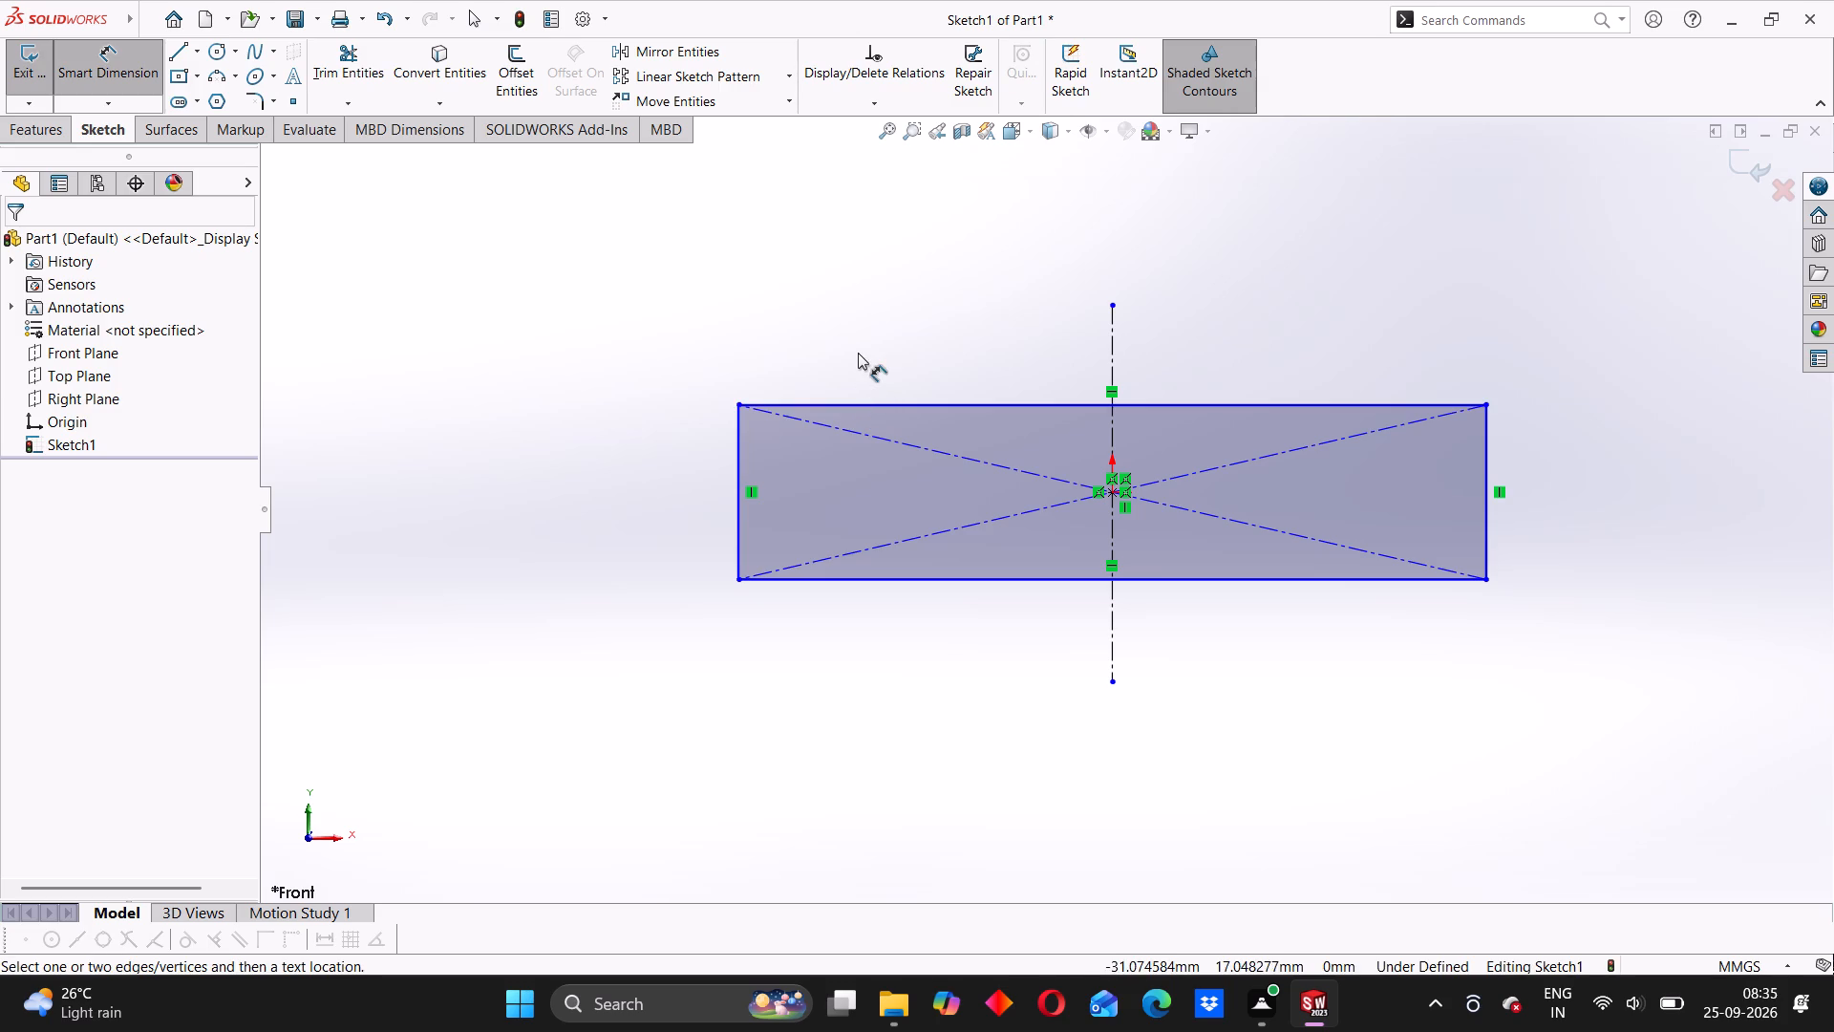
{"action": "left_click", "coordinate": [878, 400]}
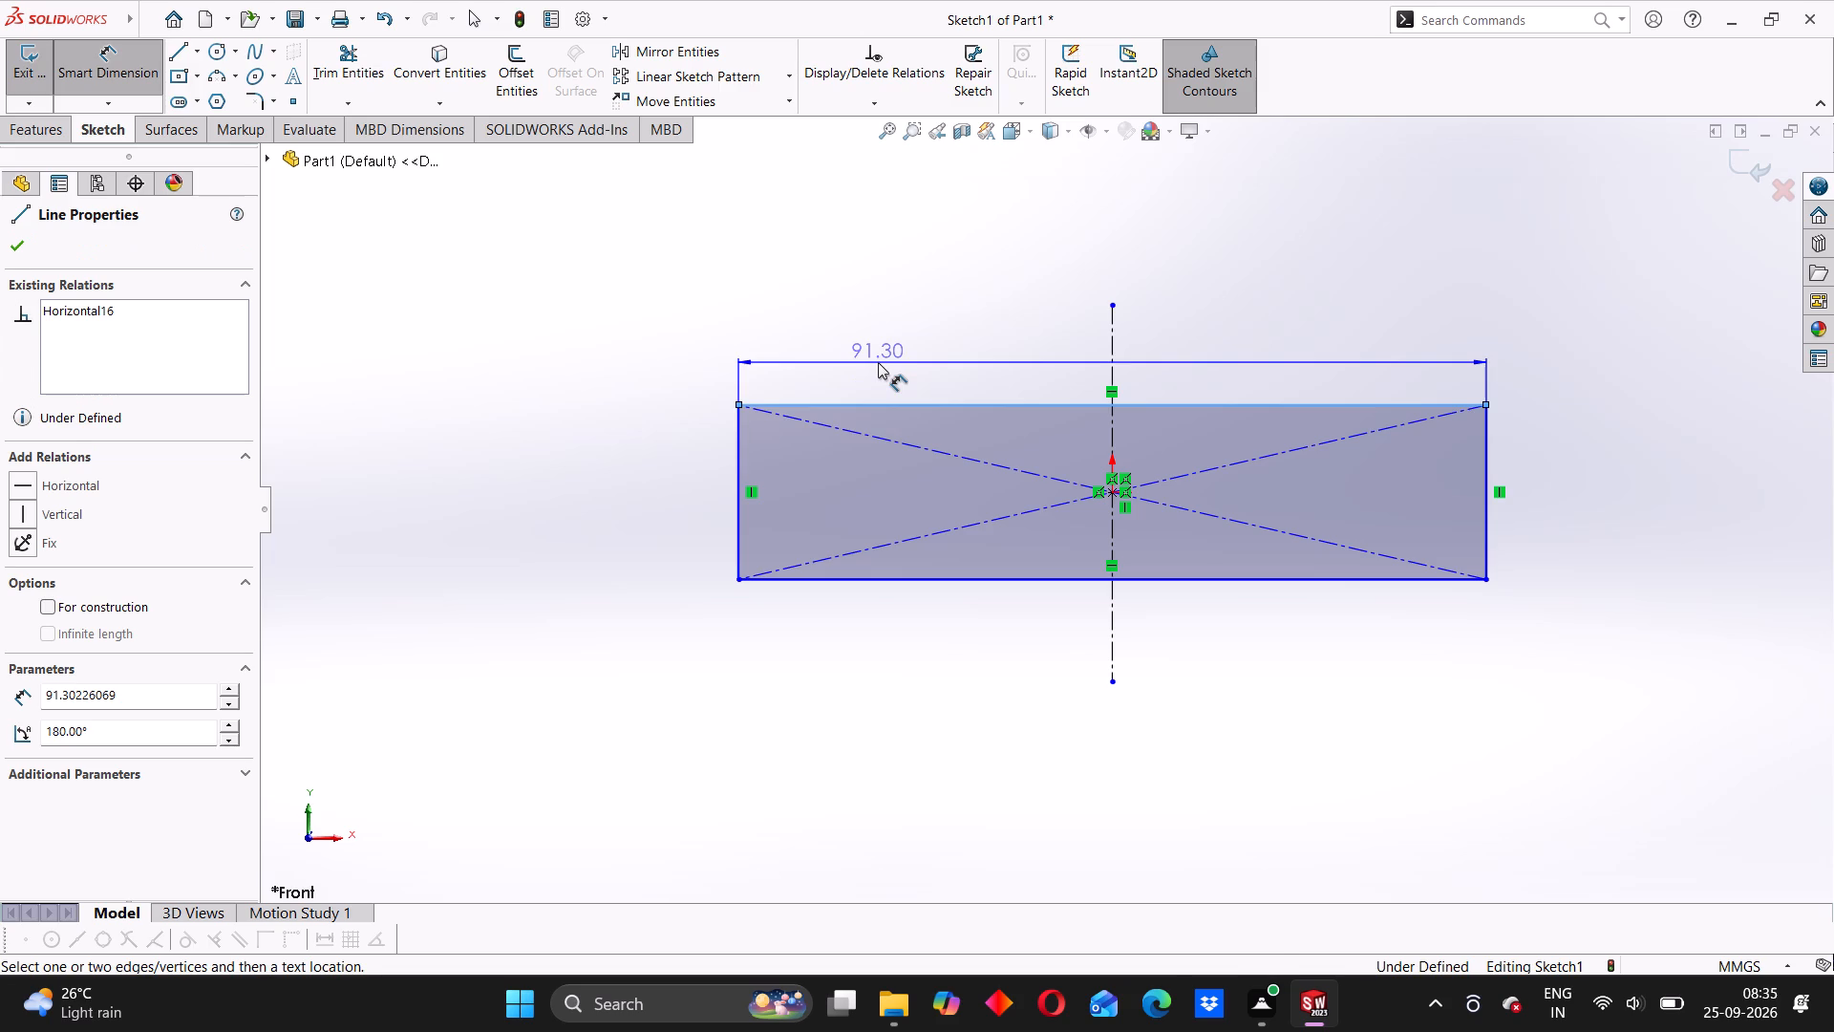
{"action": "left_click", "coordinate": [878, 362]}
{"action": "type", "text": "70"}
{"action": "key", "text": "Return"}
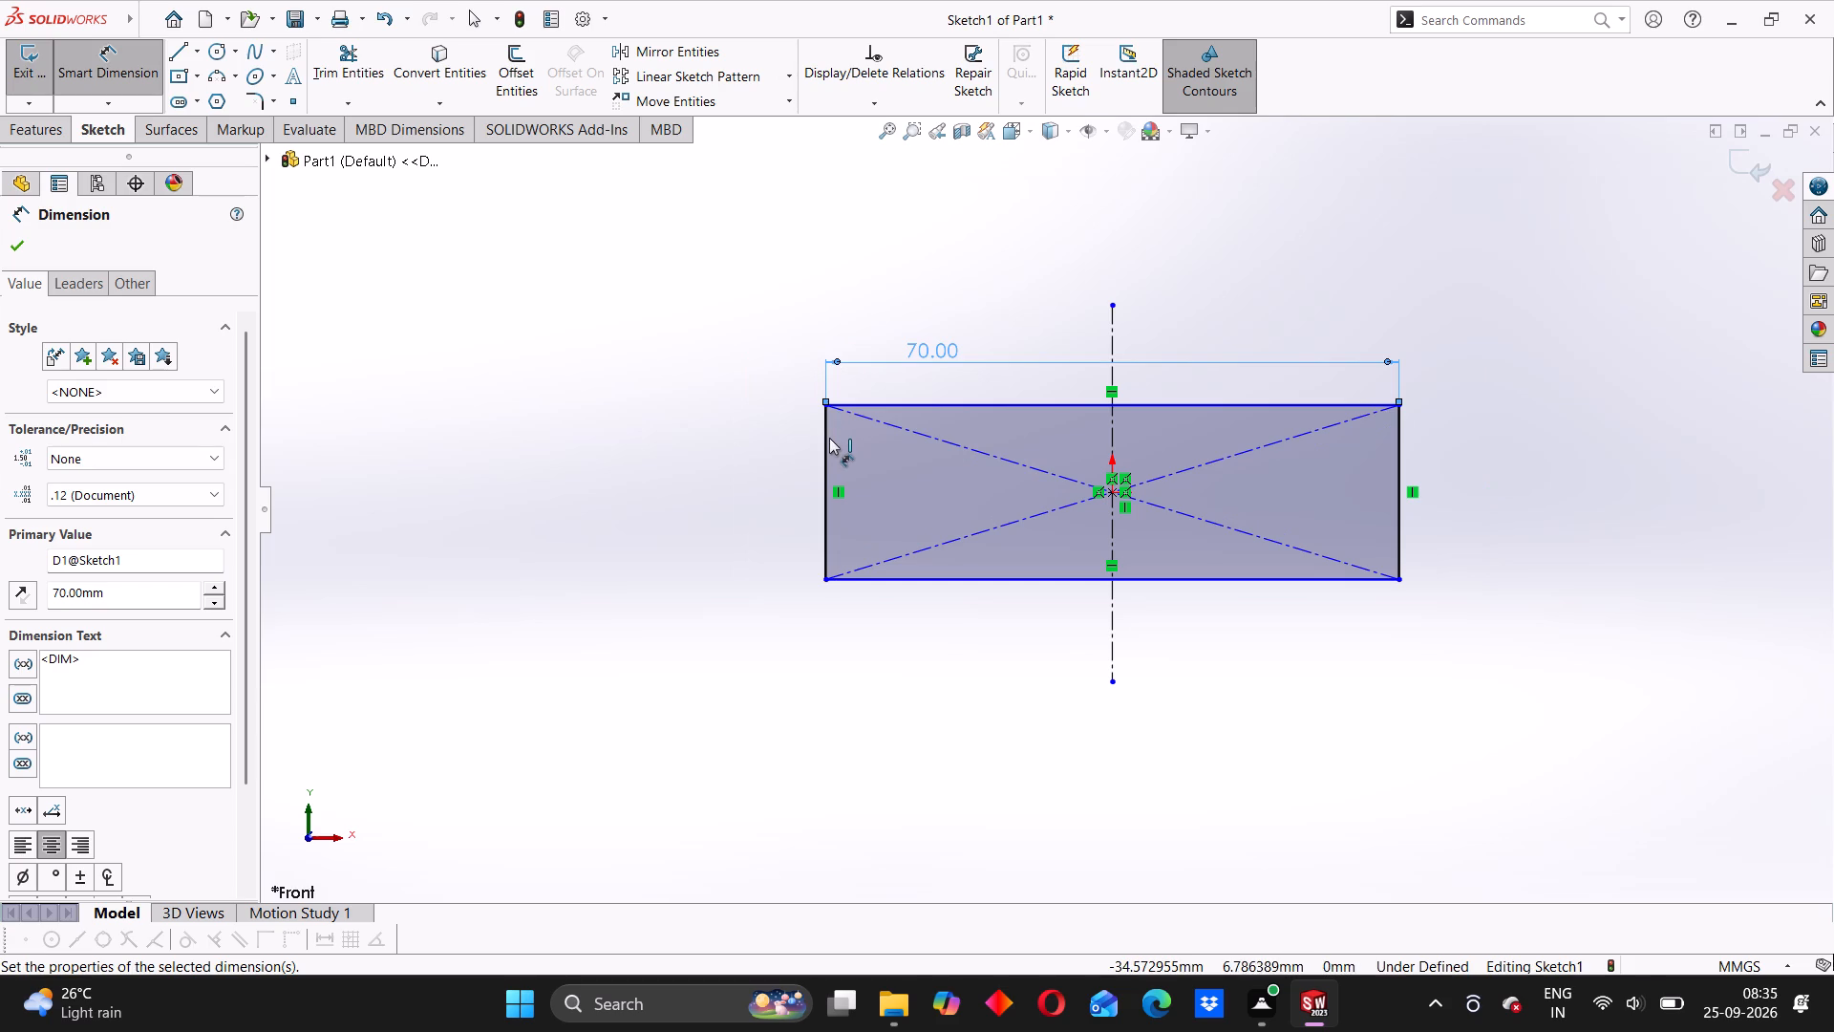
{"action": "left_click", "coordinate": [829, 438]}
{"action": "left_click", "coordinate": [748, 457]}
{"action": "type", "text": "12.5"}
{"action": "key", "text": "Return"}
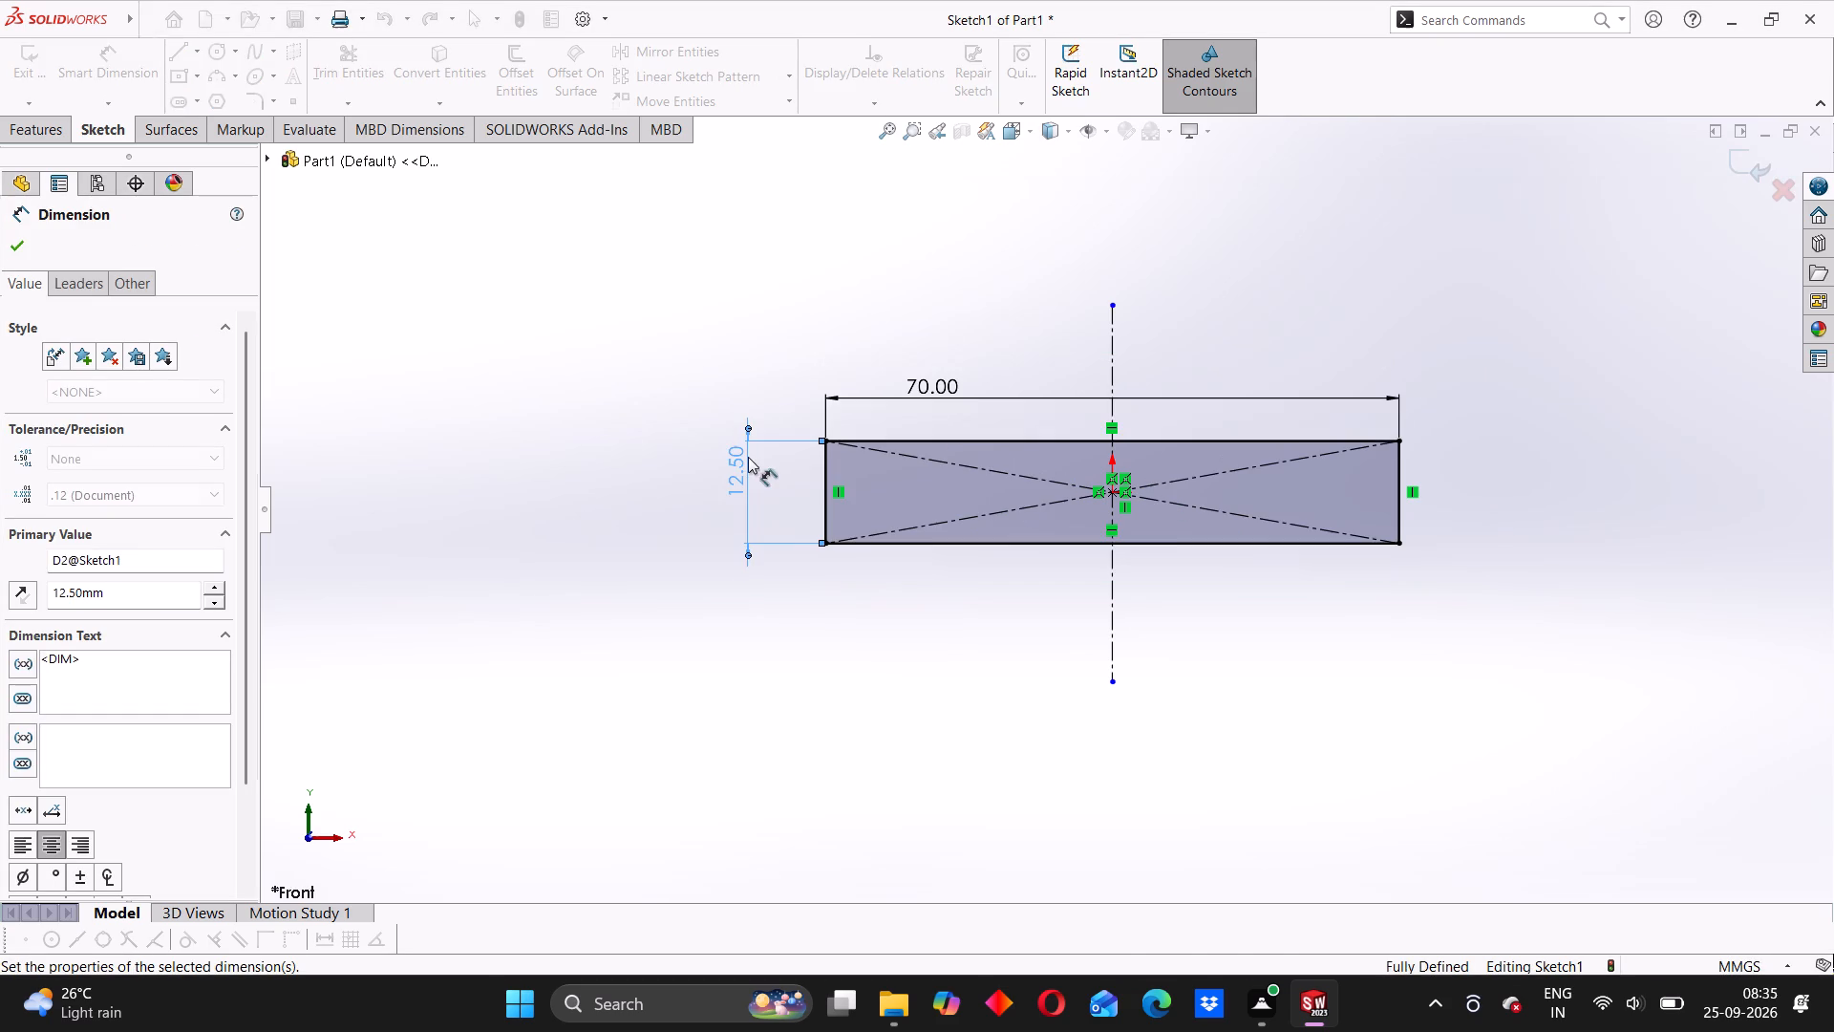
{"action": "left_click", "coordinate": [22, 243]}
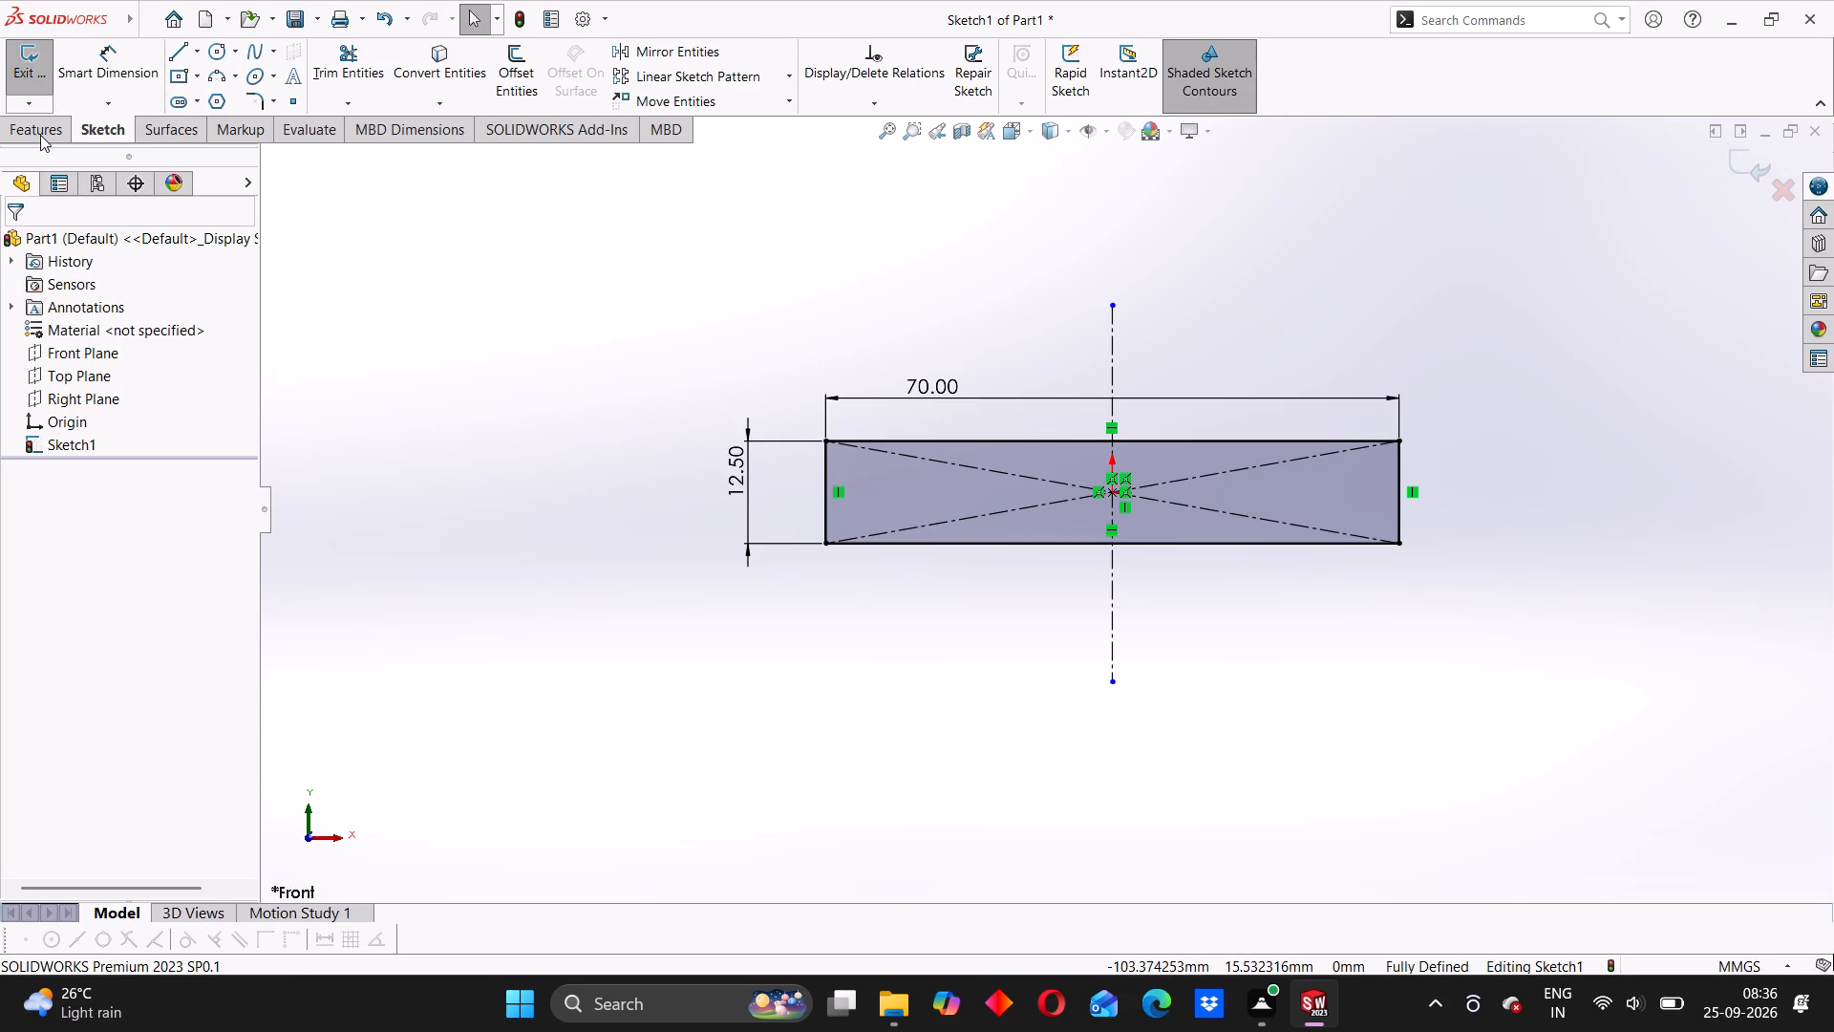
Extrude the rectangle 40 mm with the Mid Plane end condition to form the block.
{"action": "left_click", "coordinate": [40, 135]}
{"action": "left_click", "coordinate": [11, 79]}
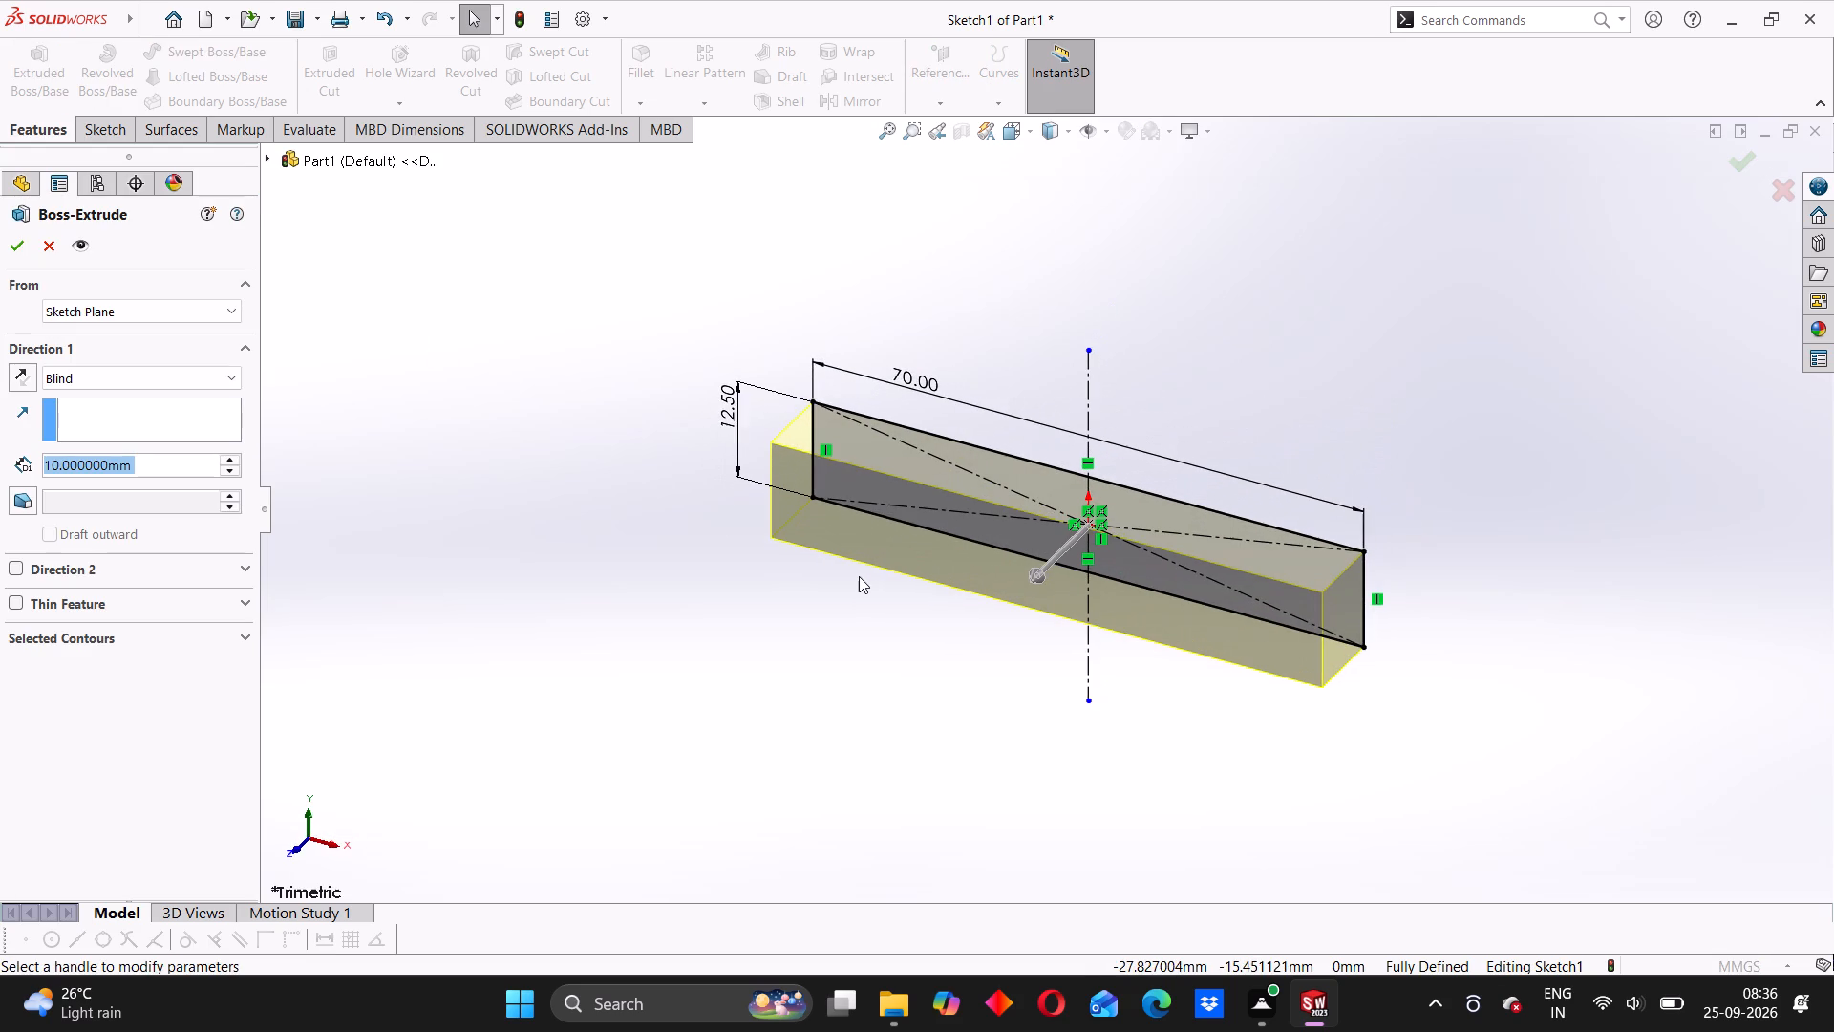
{"action": "left_click", "coordinate": [77, 378]}
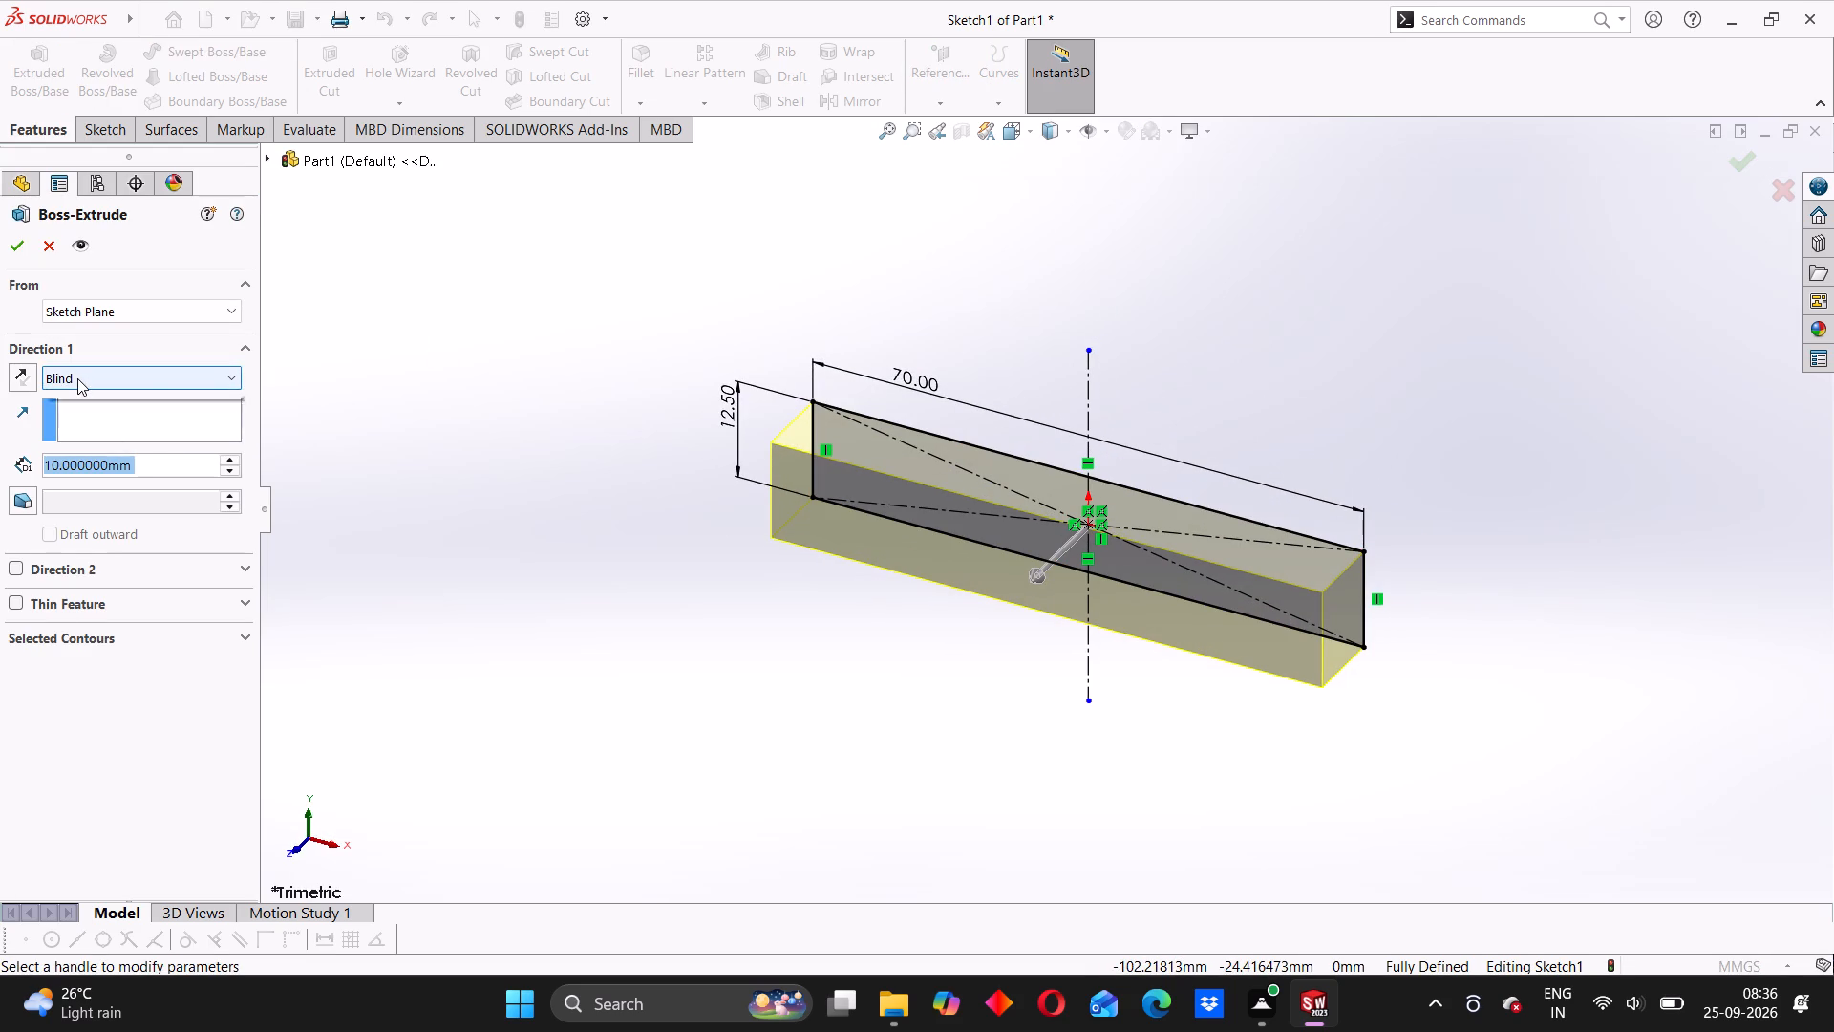
{"action": "left_click", "coordinate": [91, 477]}
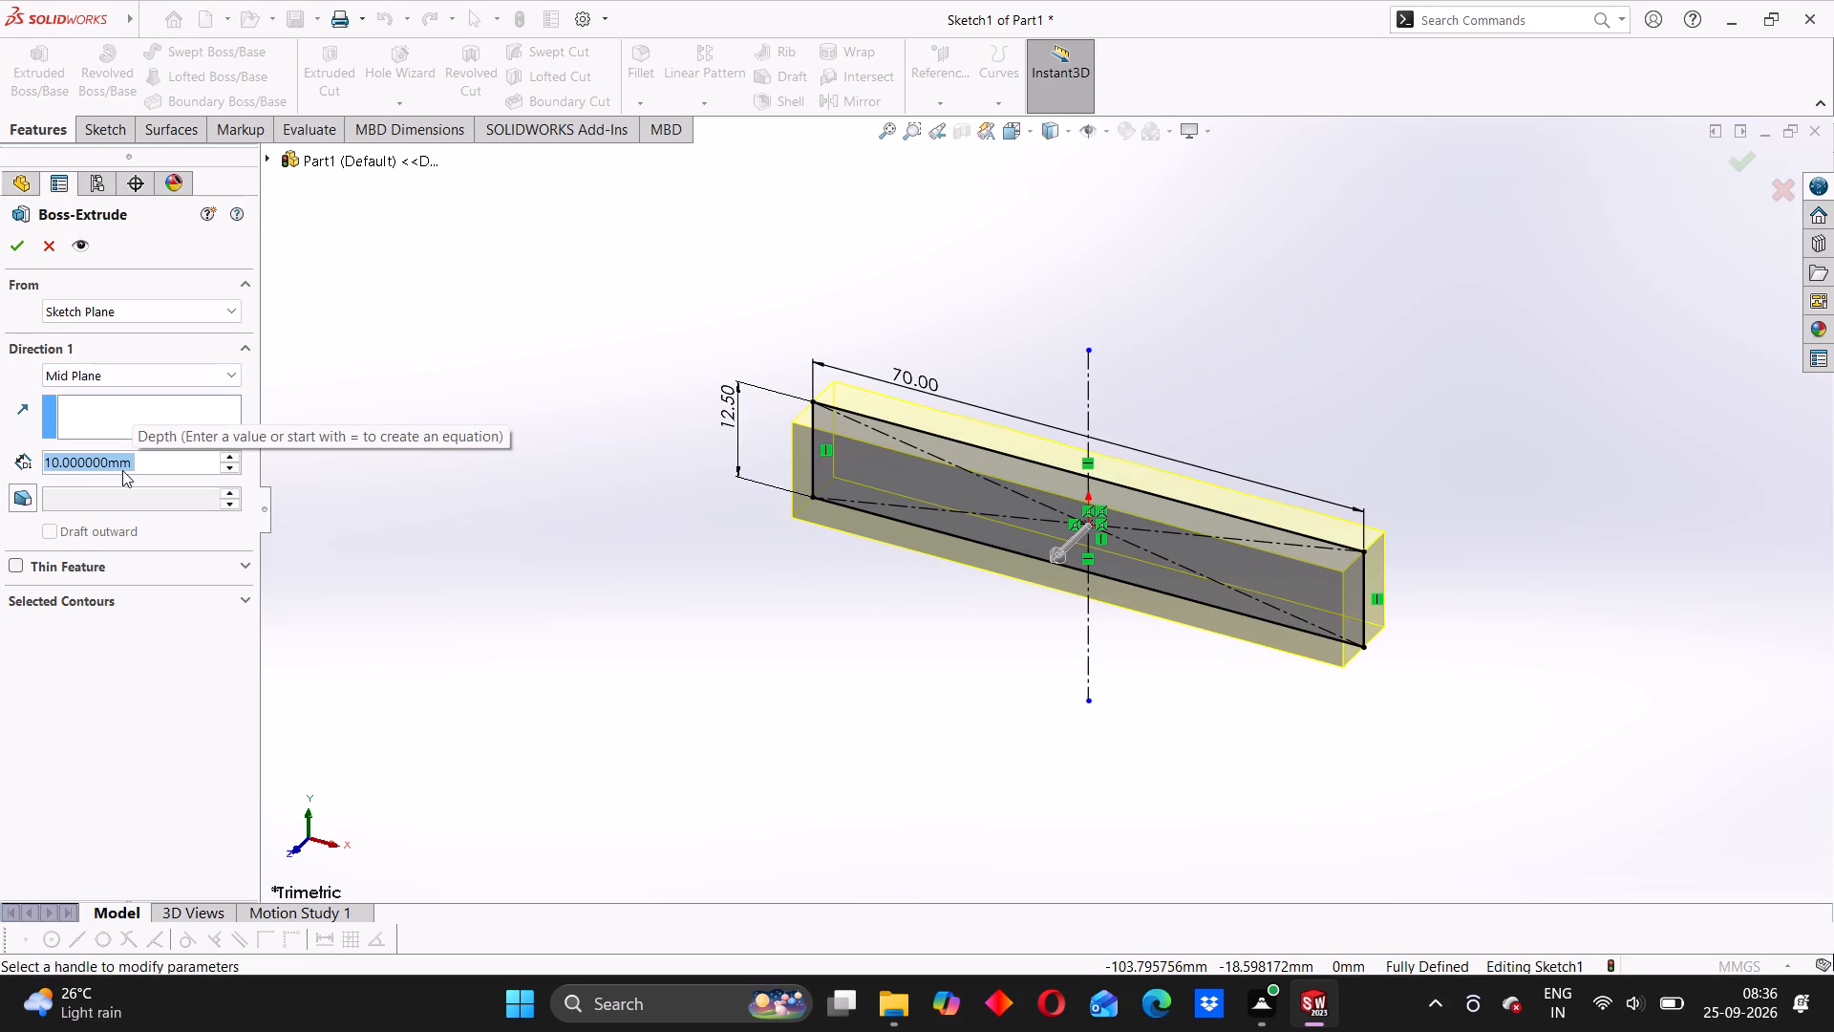
{"action": "type", "text": "40"}
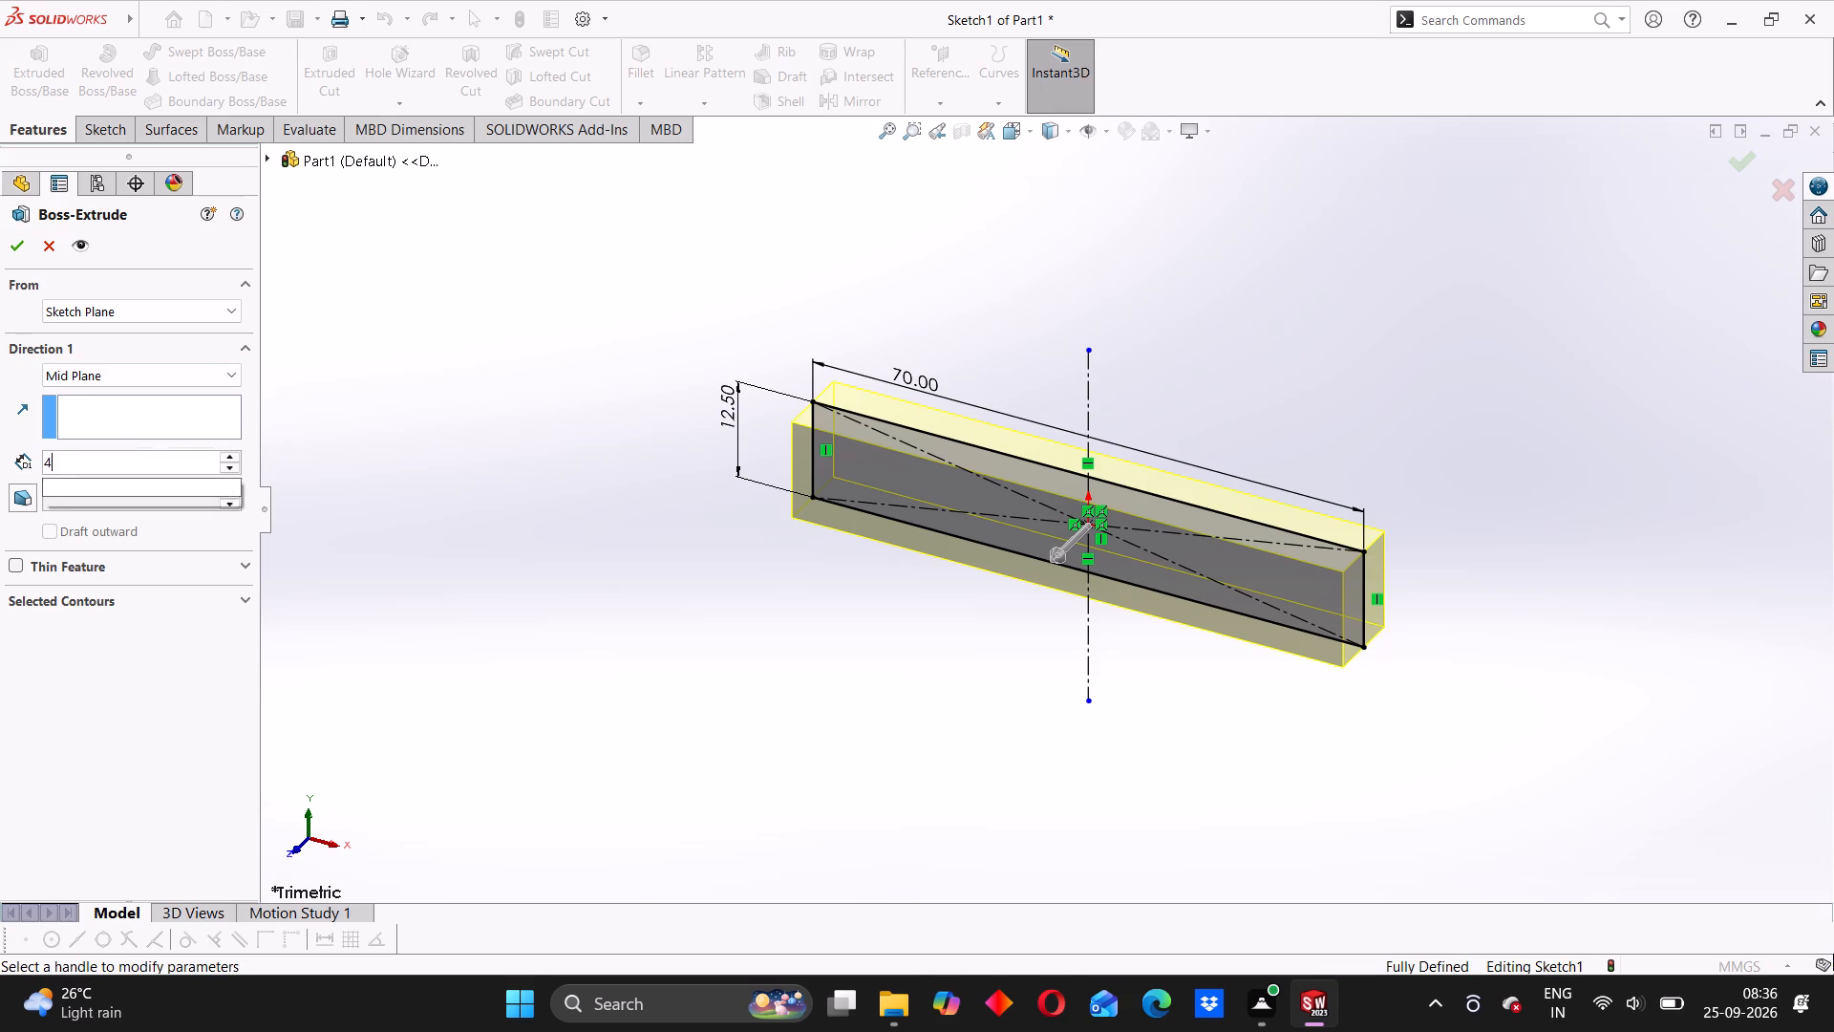
{"action": "key", "text": "Return"}
{"action": "left_click", "coordinate": [9, 244]}
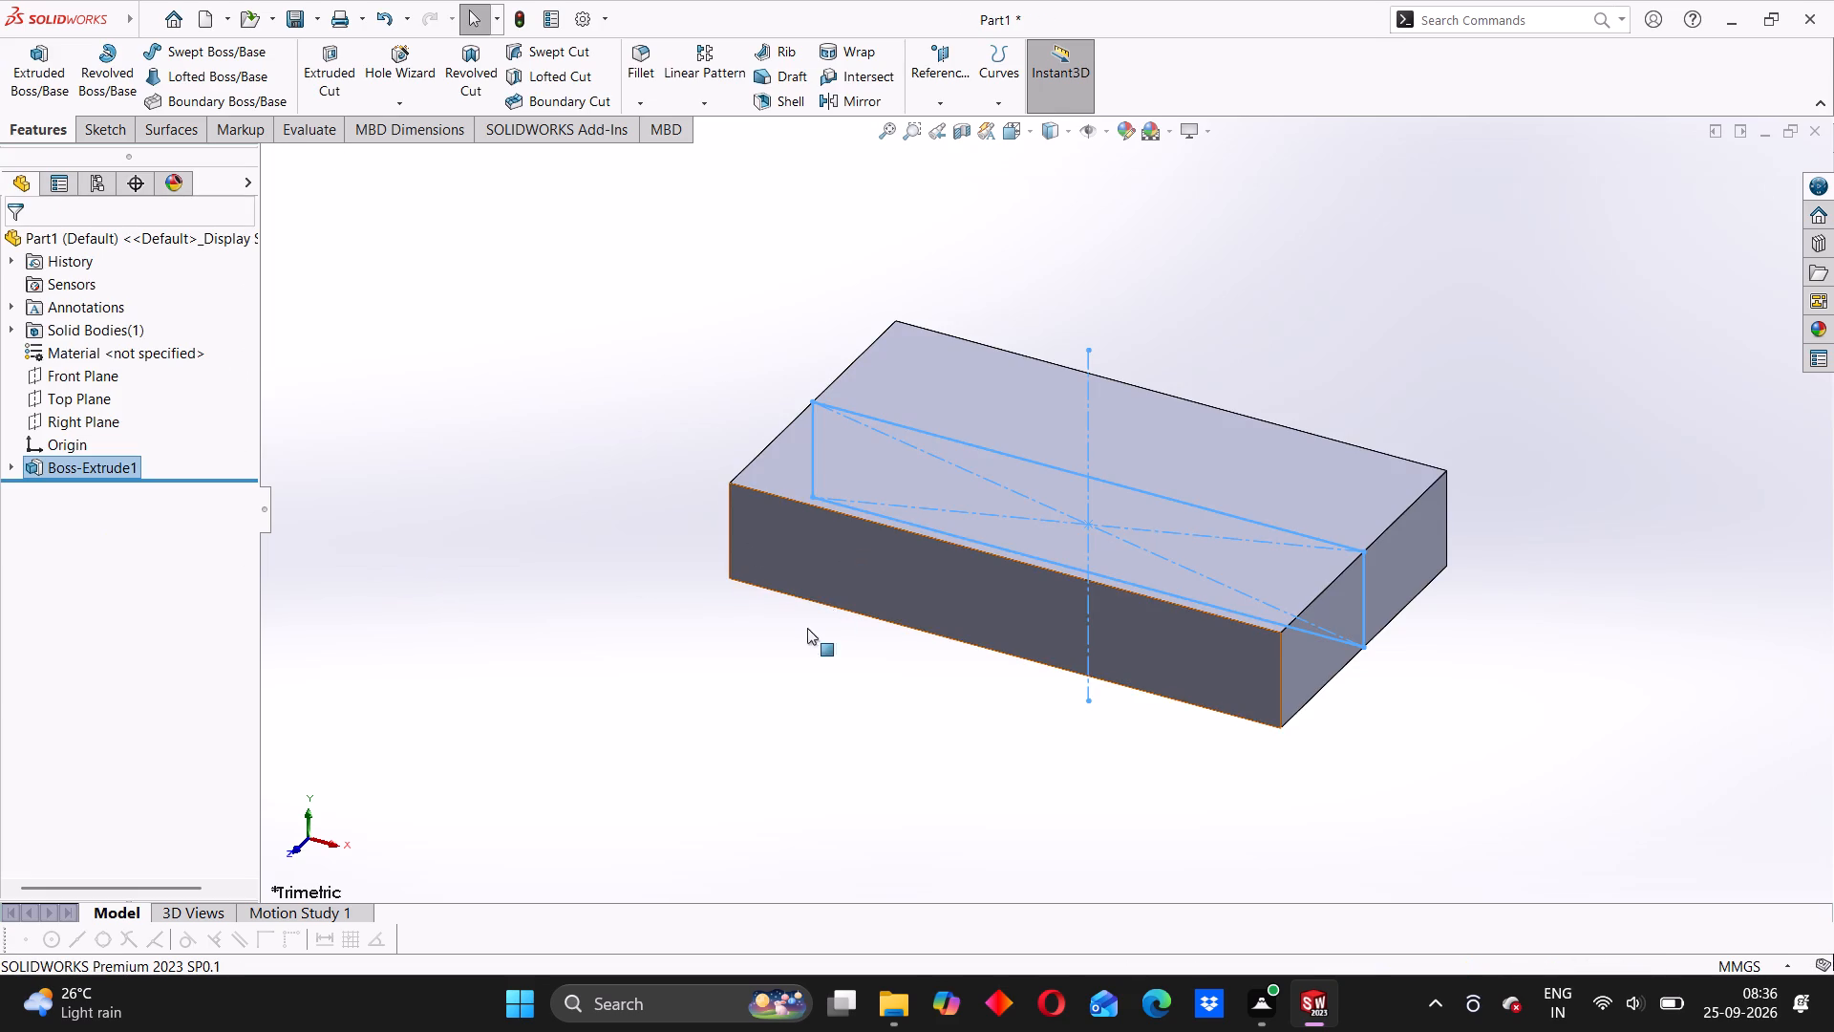
{"action": "left_click", "coordinate": [689, 701]}
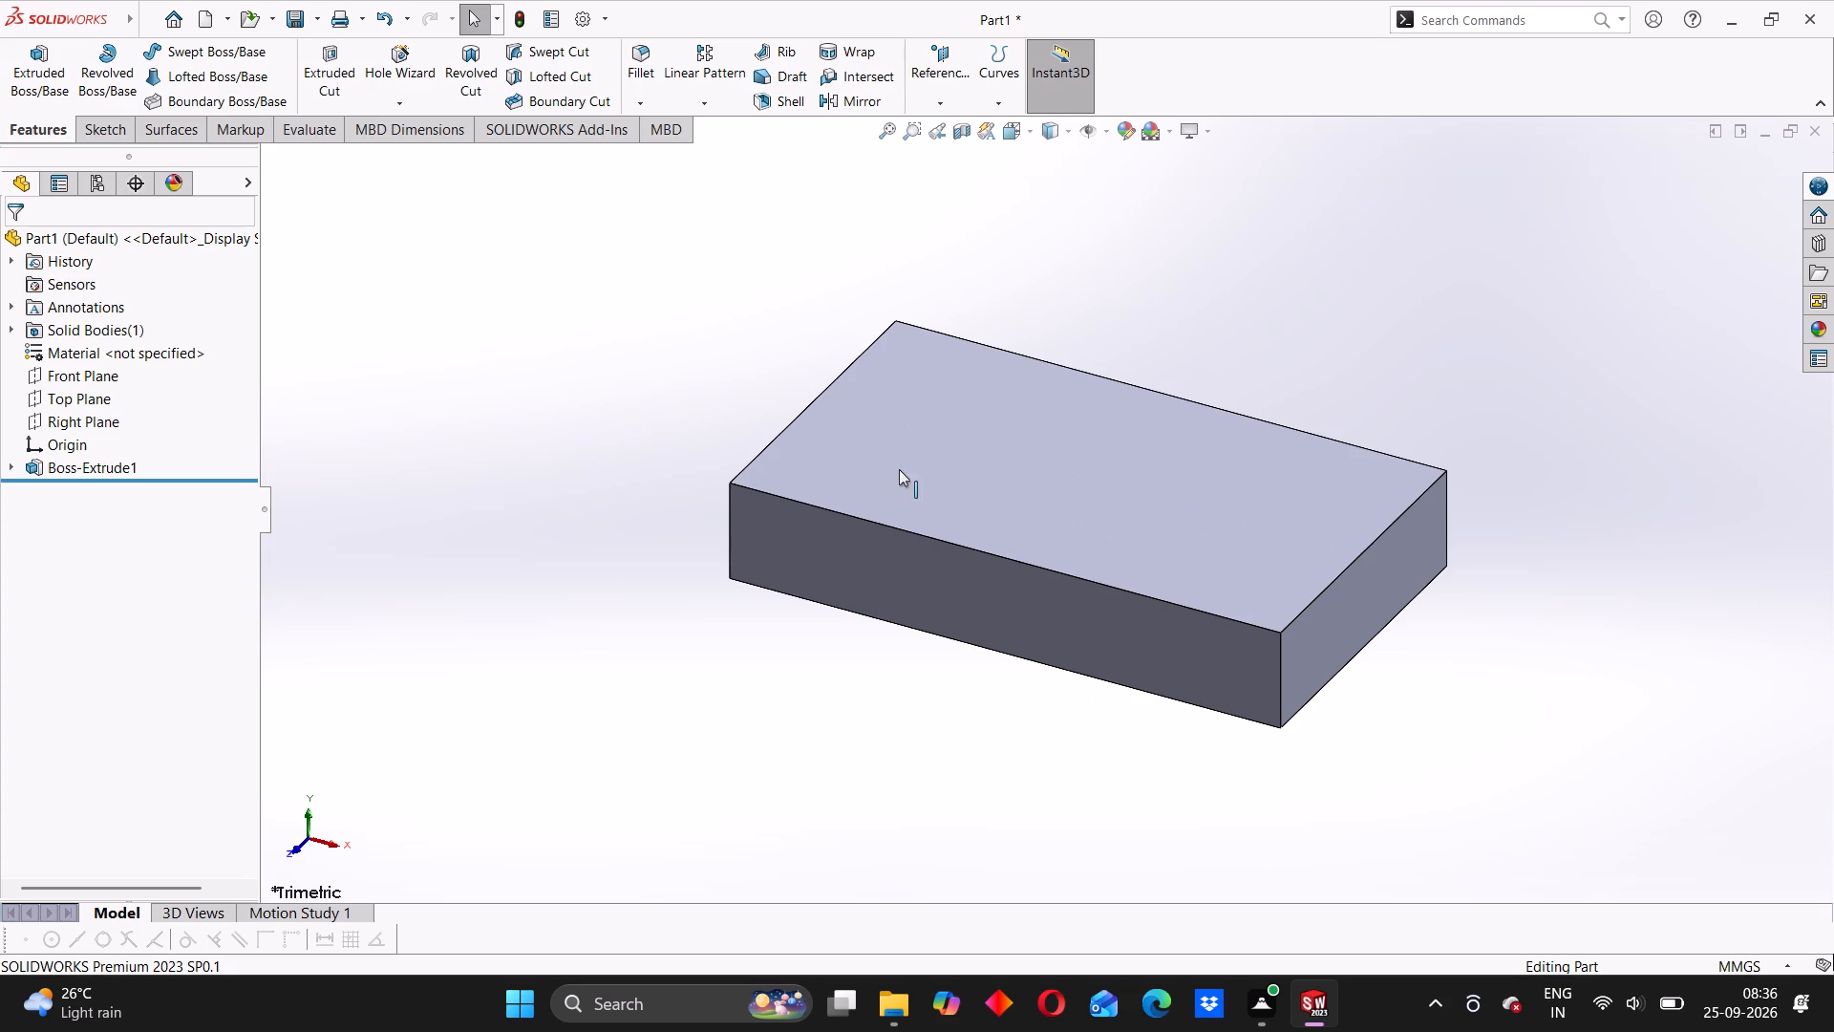
Start a sketch on the block's top face and draw the left outline with corner notches about 14.3 mm wide and 5.4–5.7 mm deep.
{"action": "left_click", "coordinate": [873, 454]}
{"action": "left_click", "coordinate": [962, 400]}
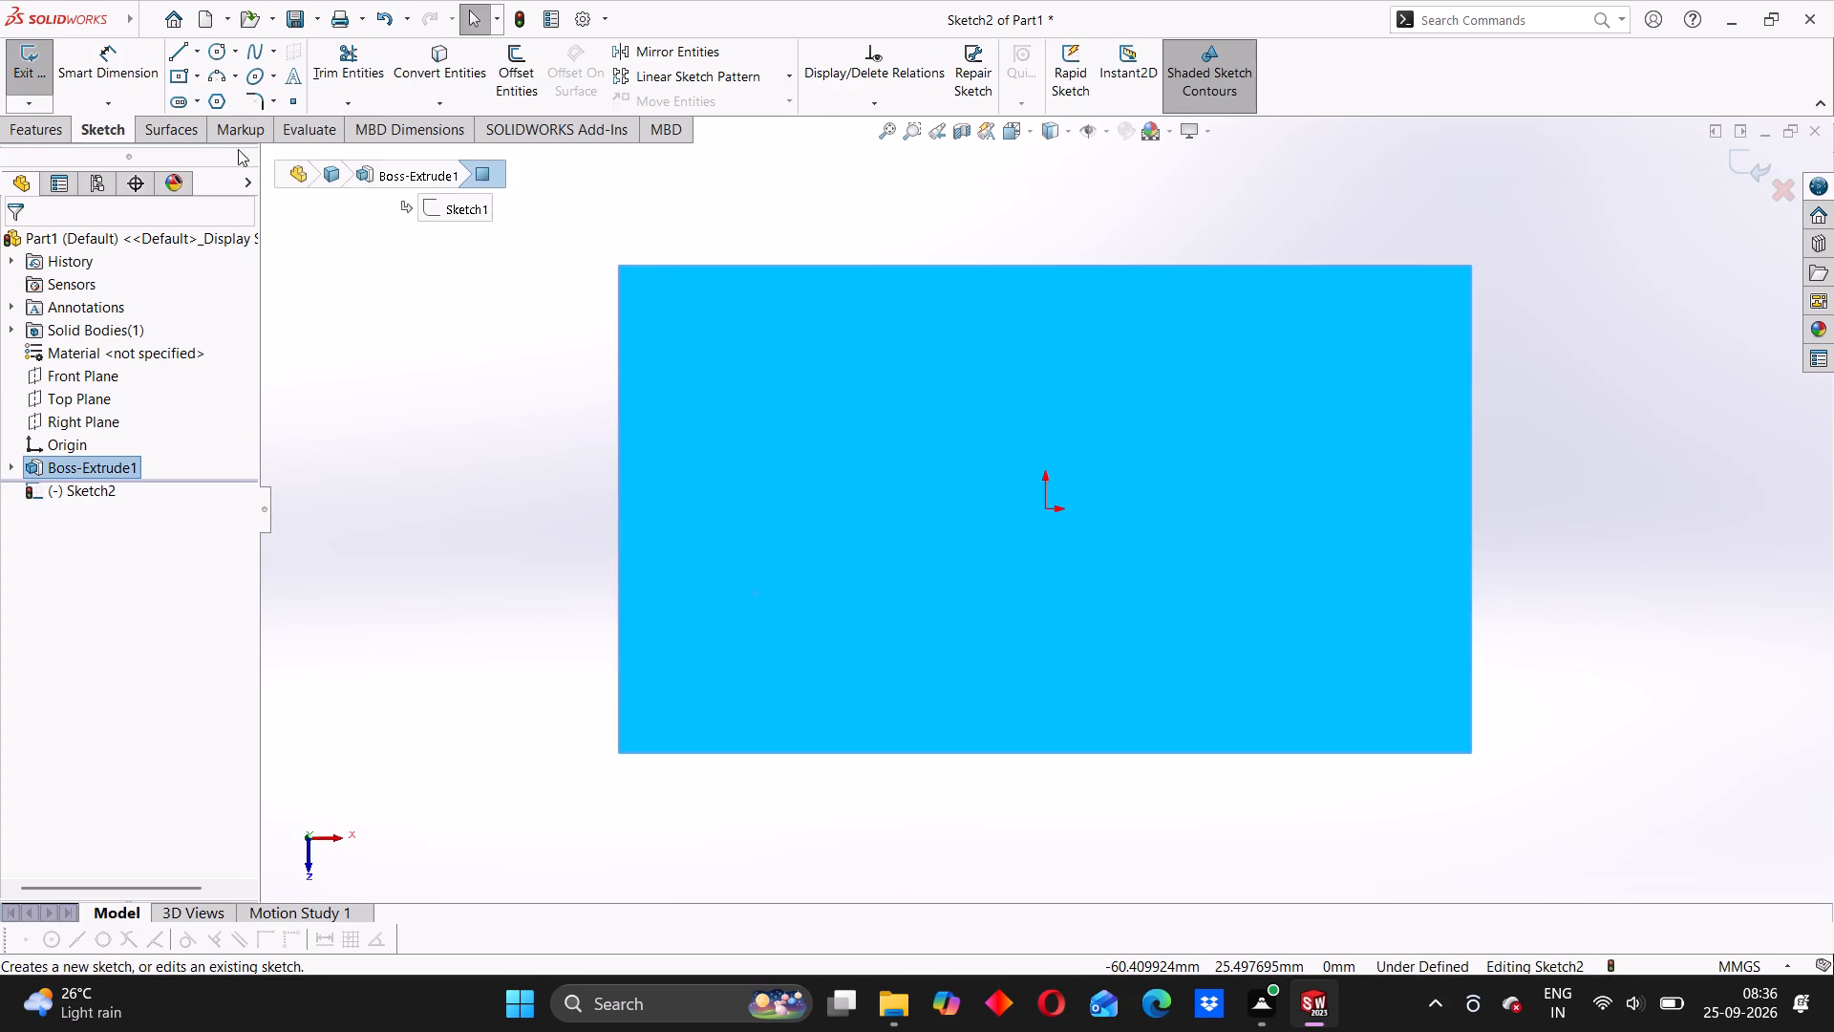
{"action": "left_click", "coordinate": [221, 54]}
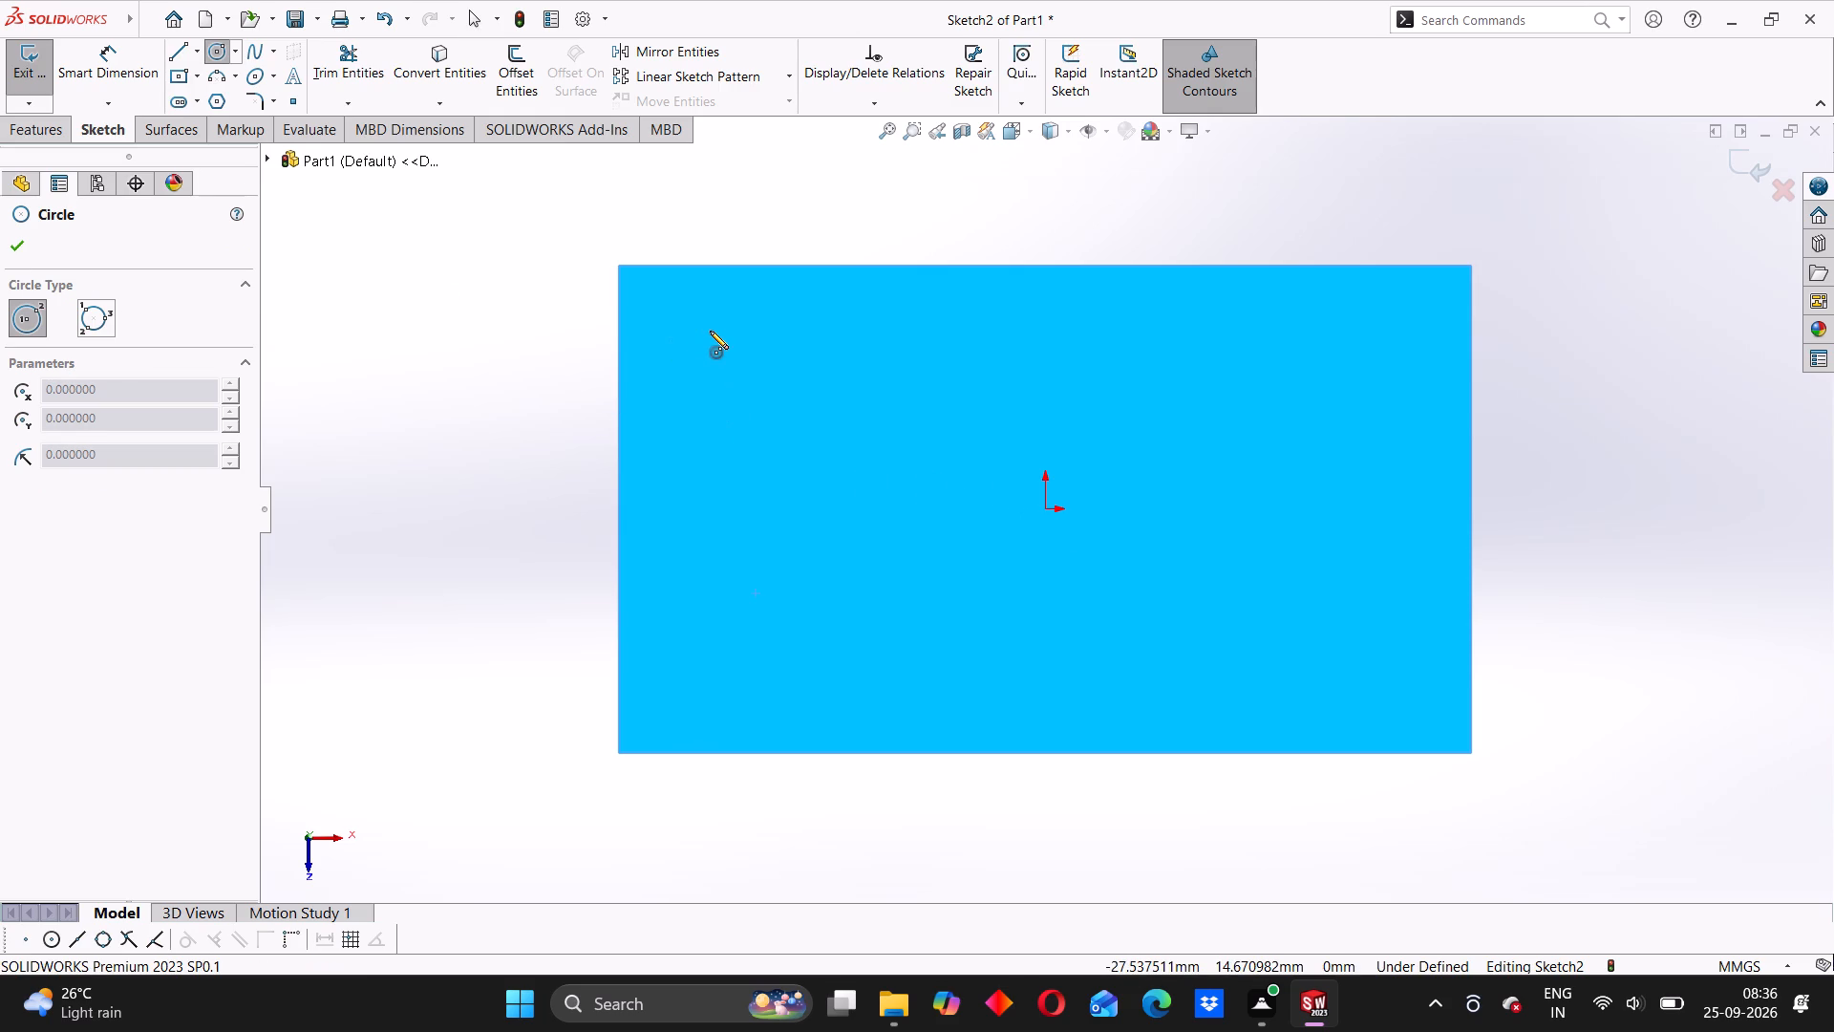
{"action": "left_click", "coordinate": [177, 49]}
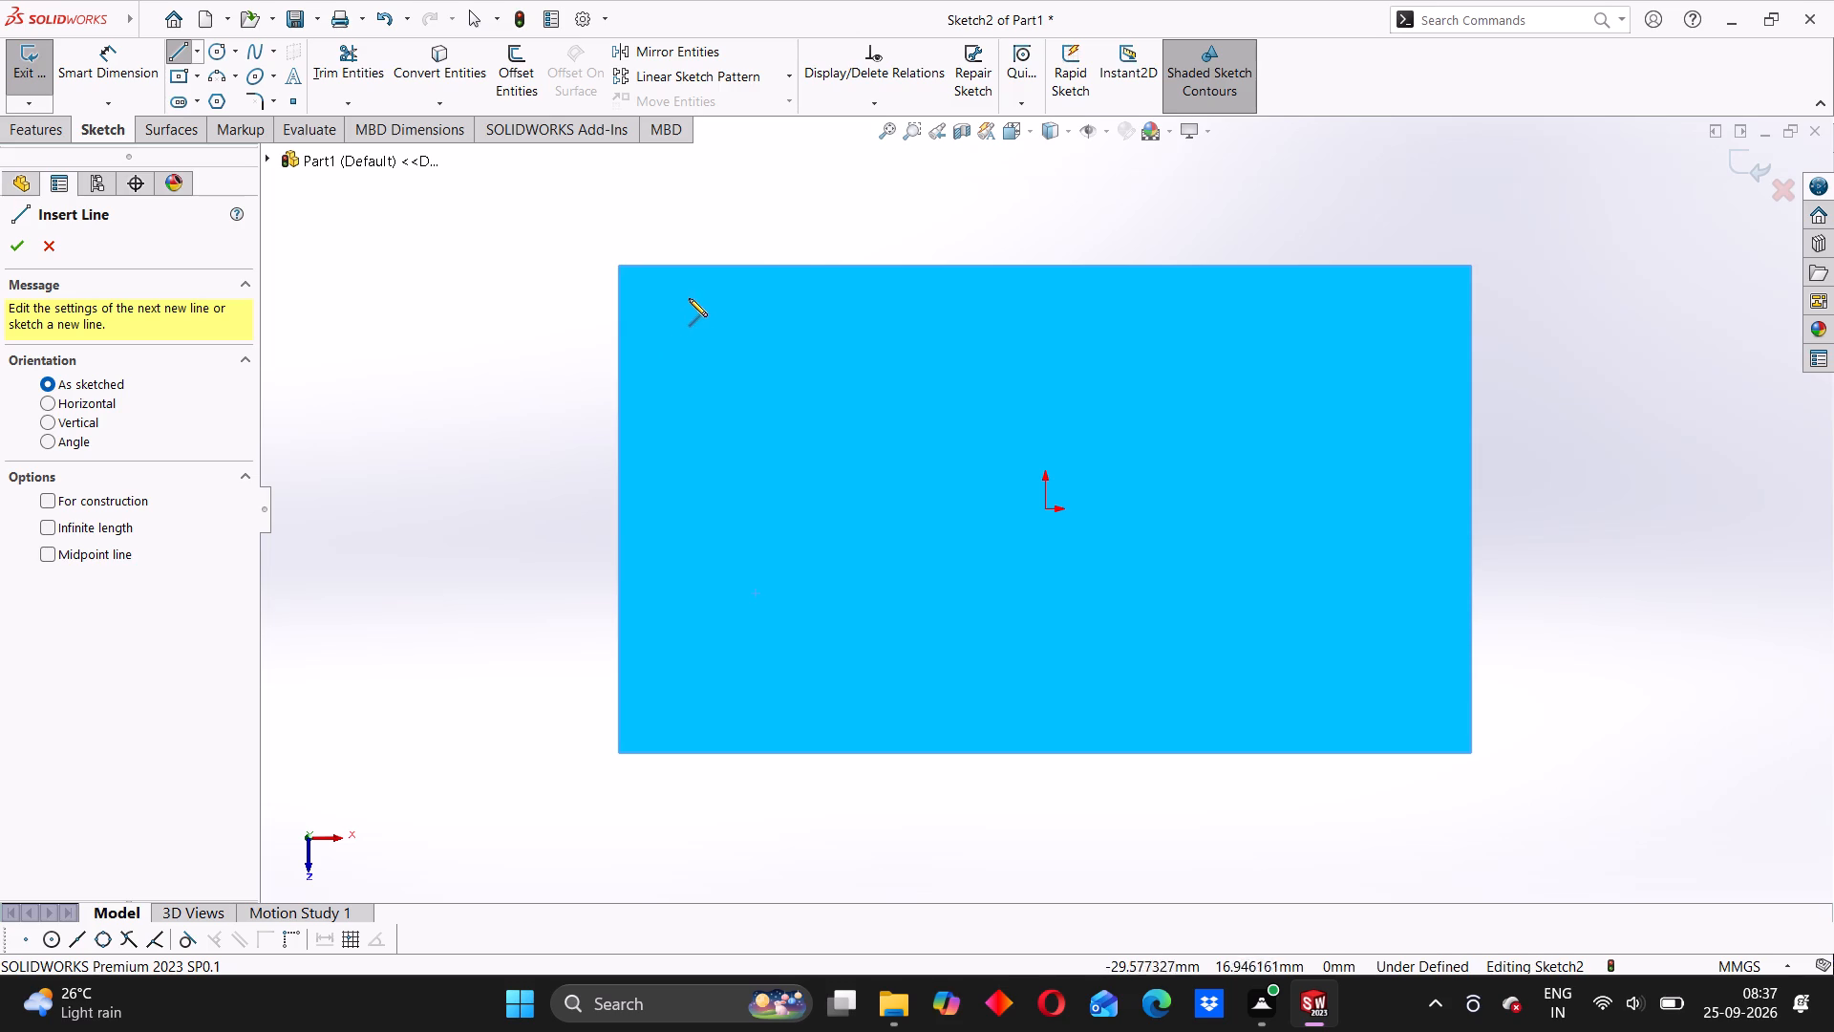
{"action": "left_click", "coordinate": [793, 265]}
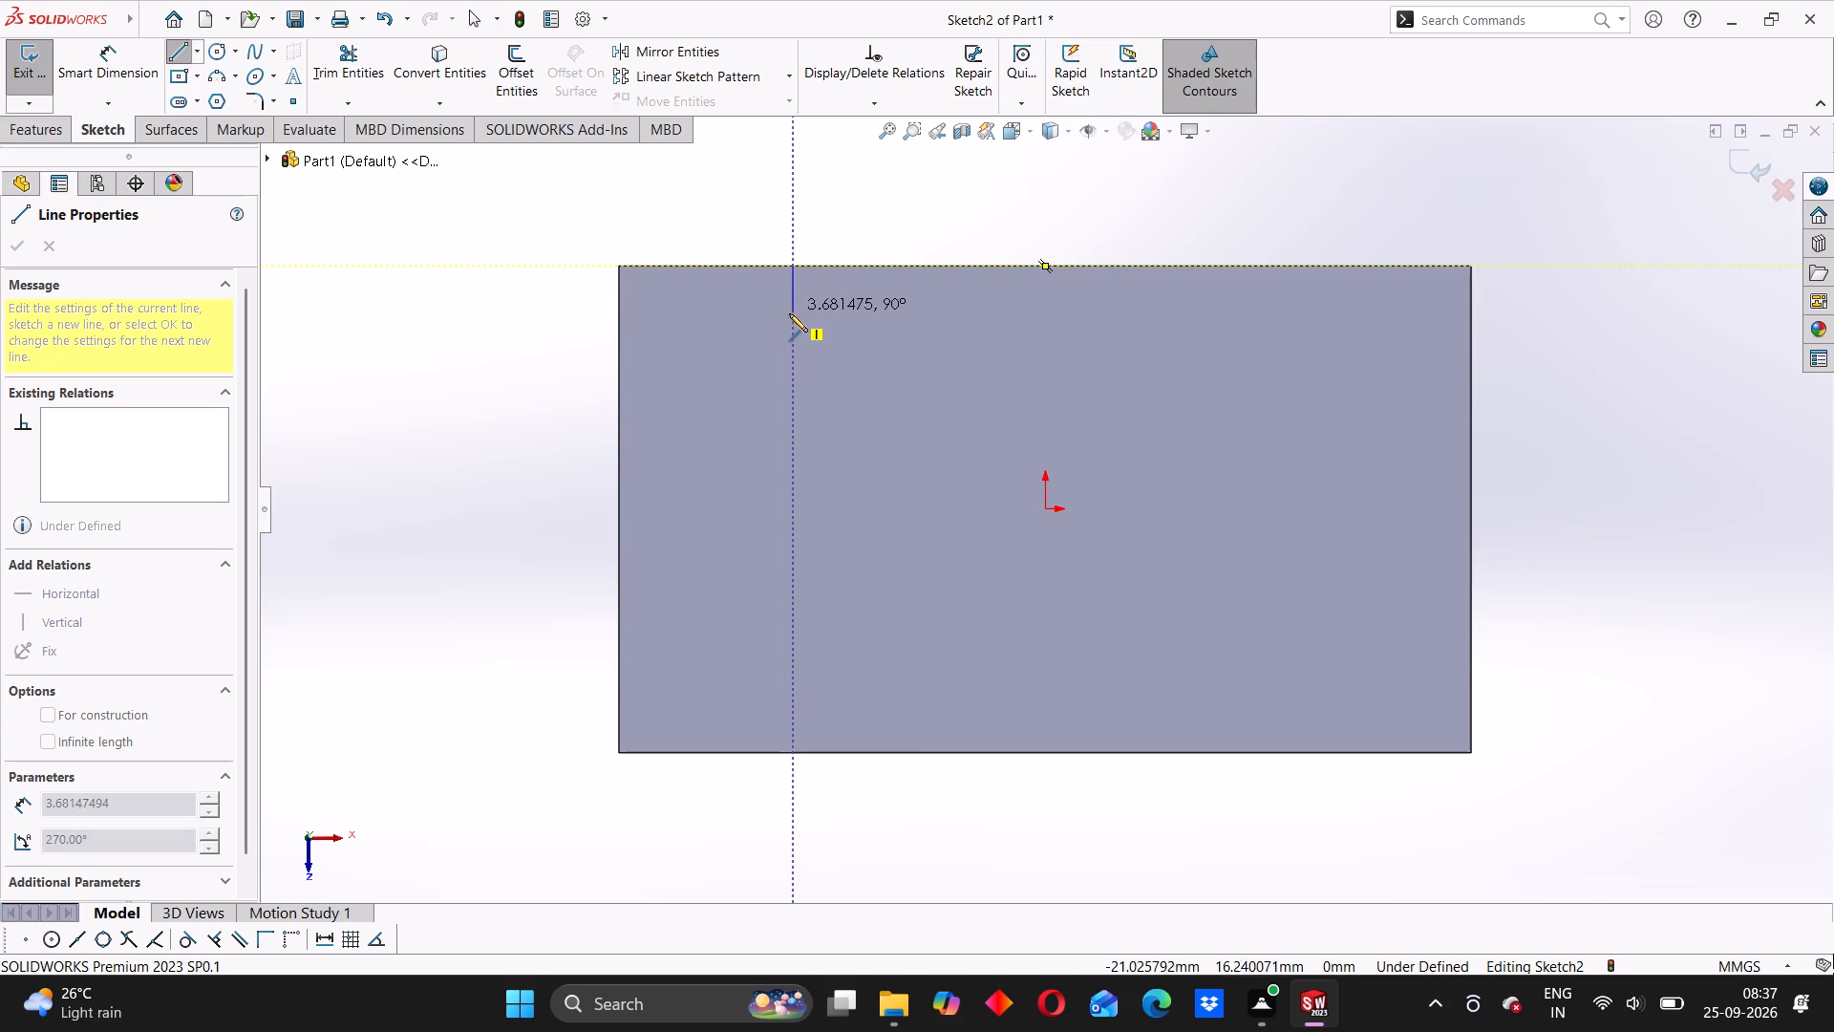
{"action": "left_click", "coordinate": [788, 332]}
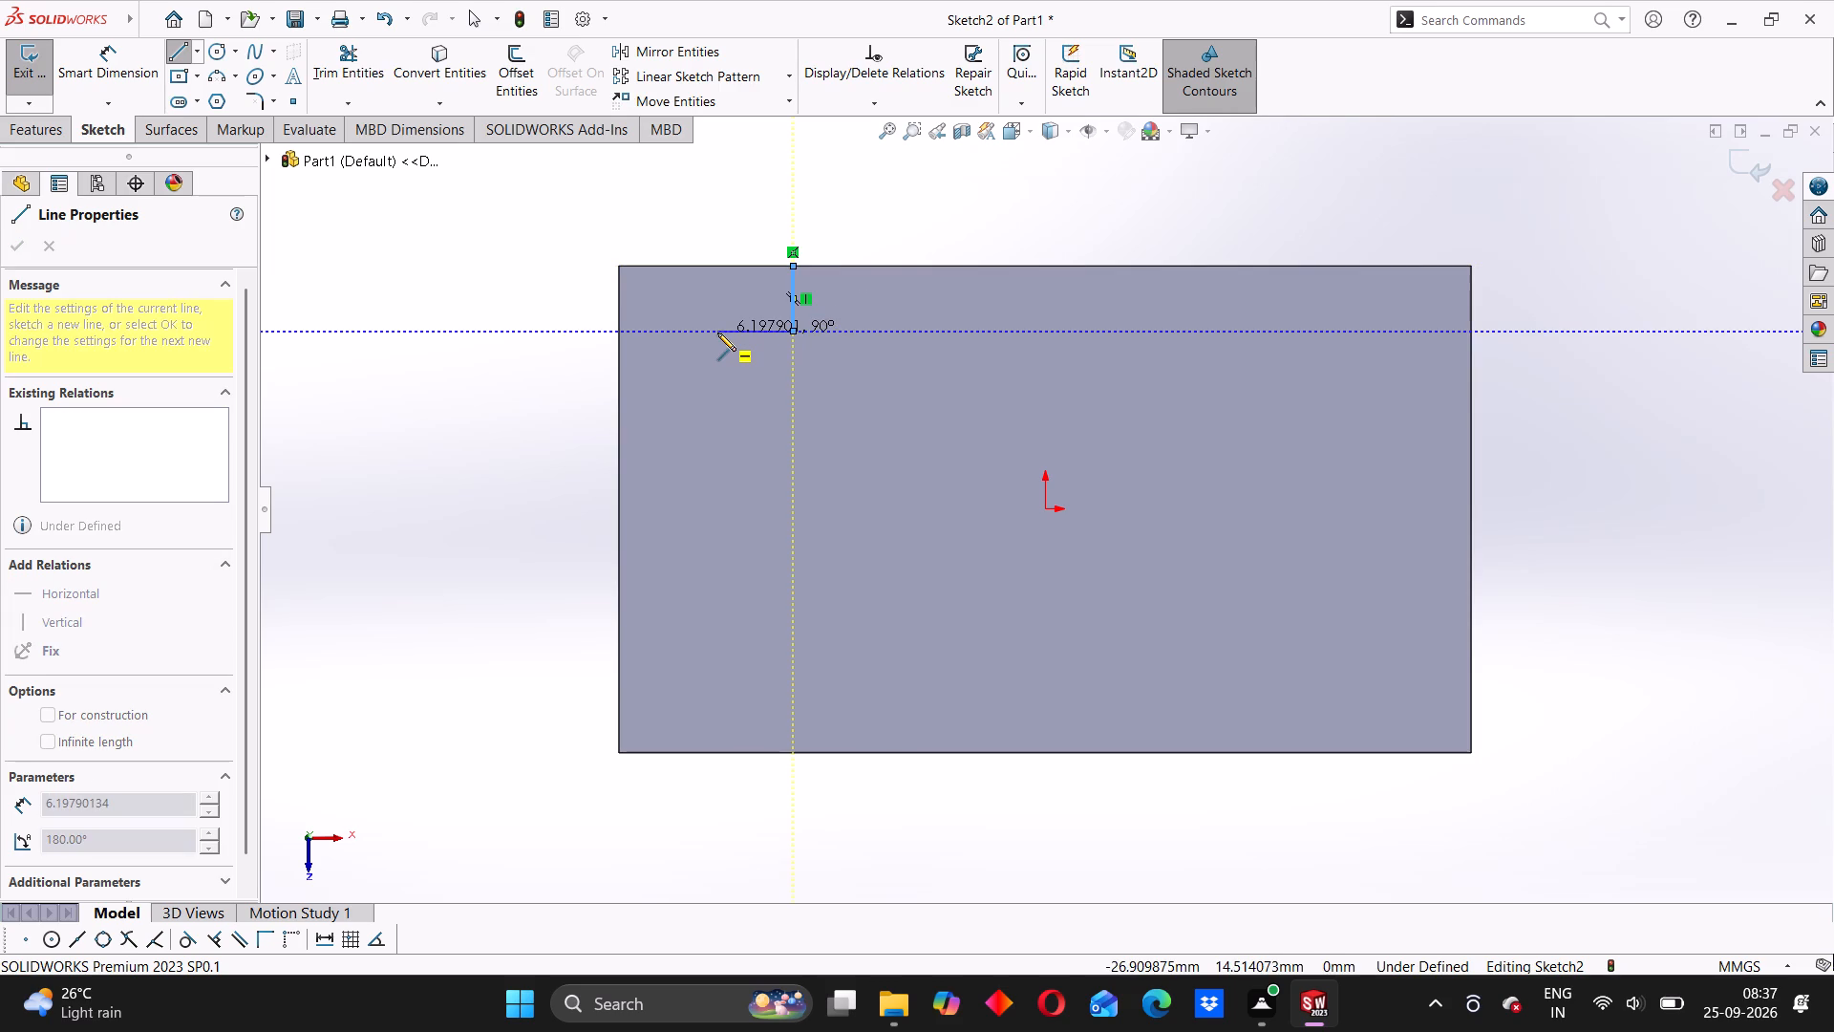
{"action": "left_click", "coordinate": [617, 332]}
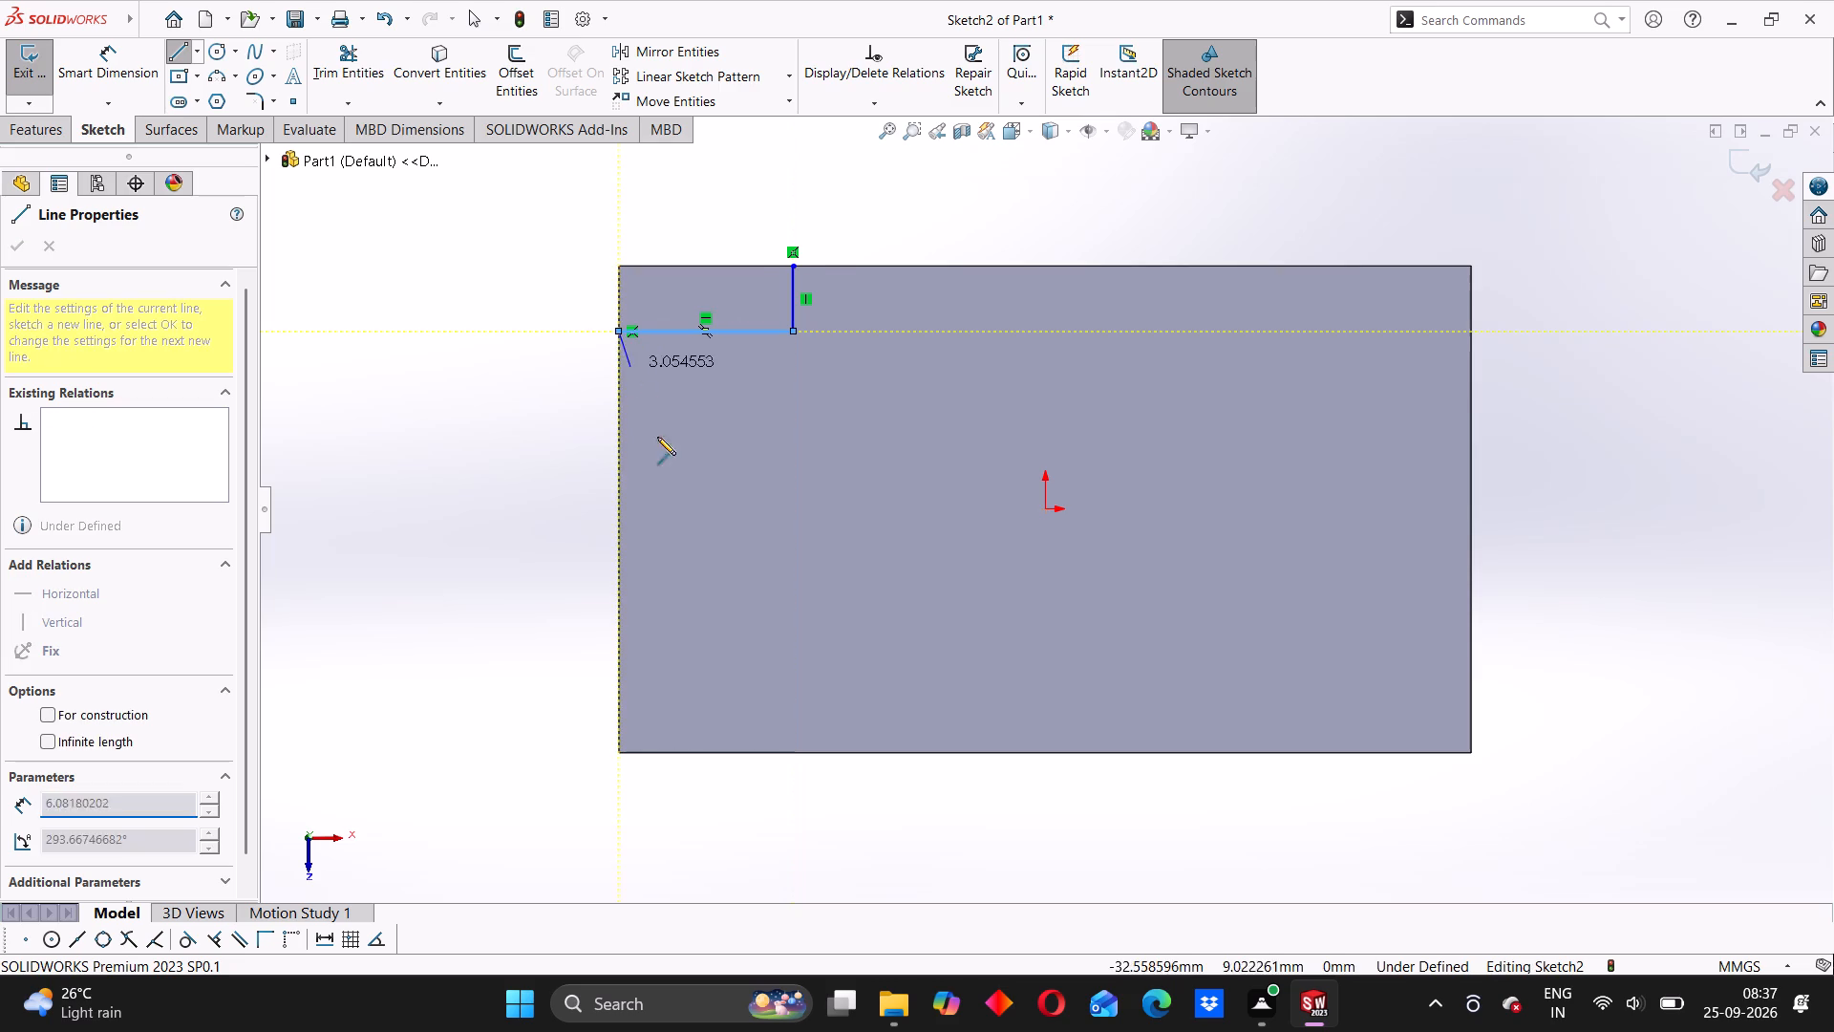
{"action": "left_click", "coordinate": [616, 683]}
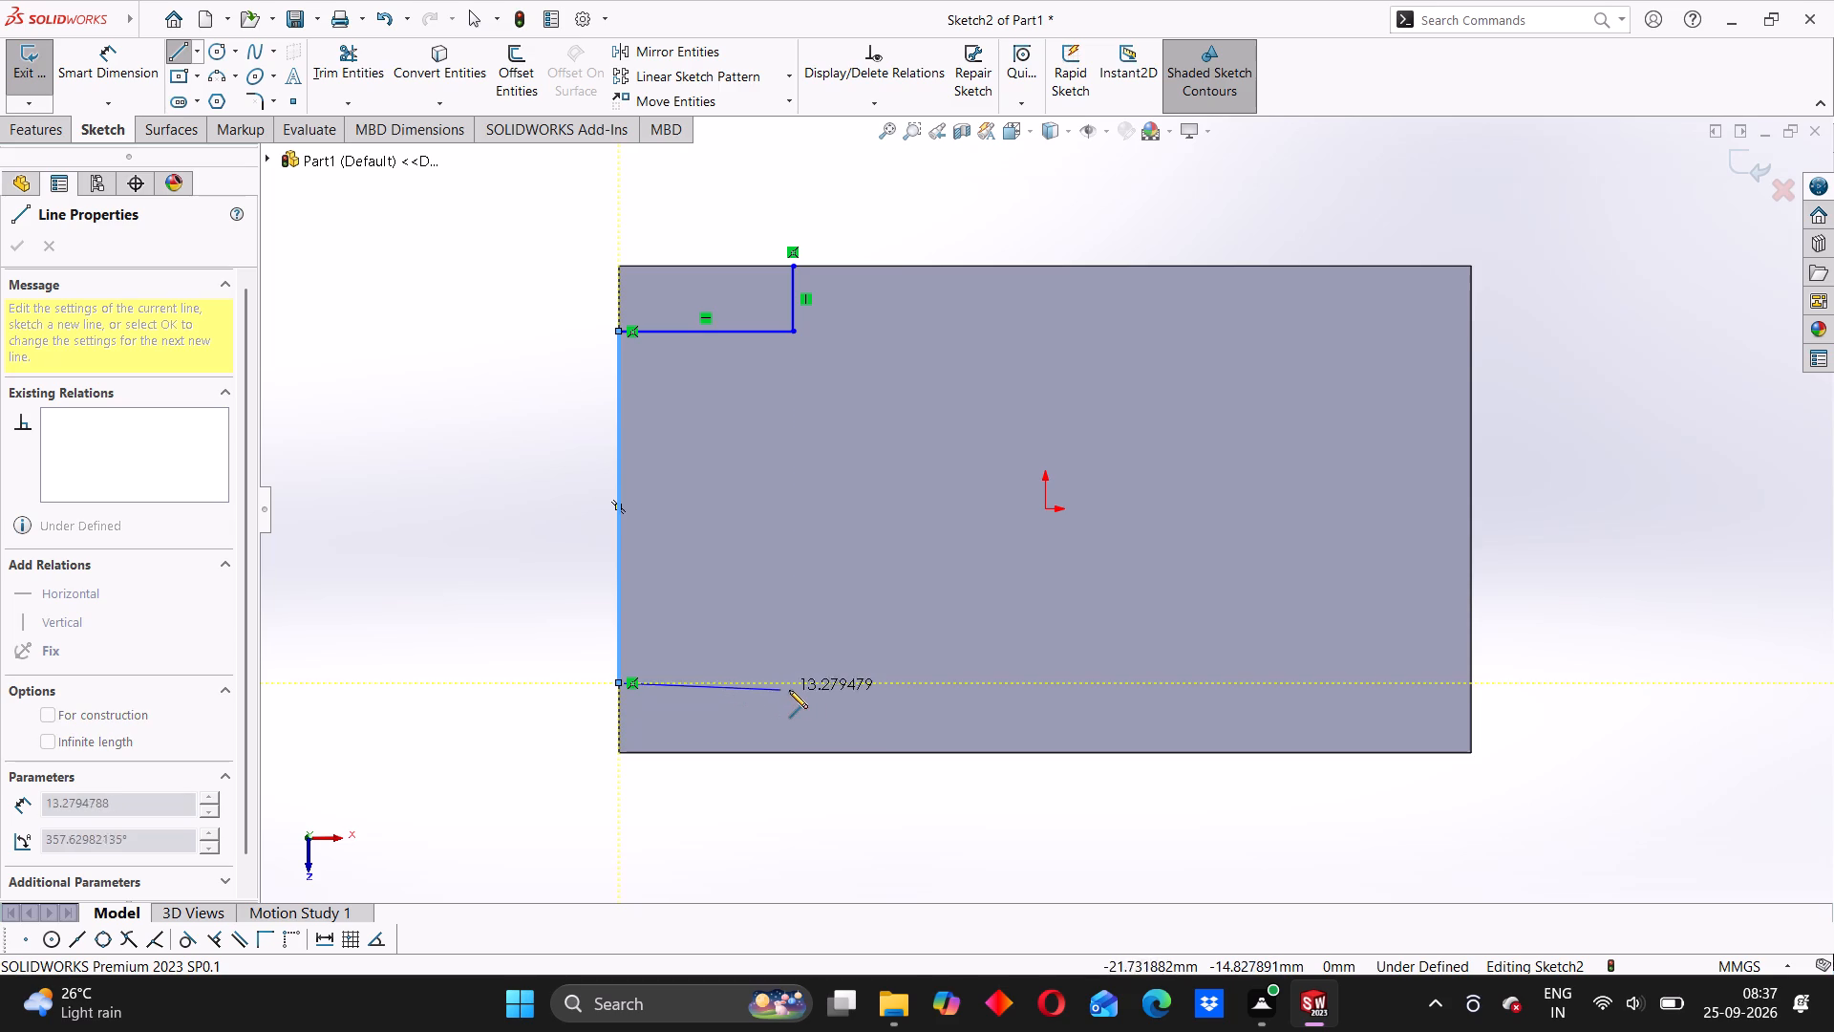
{"action": "left_click", "coordinate": [791, 684]}
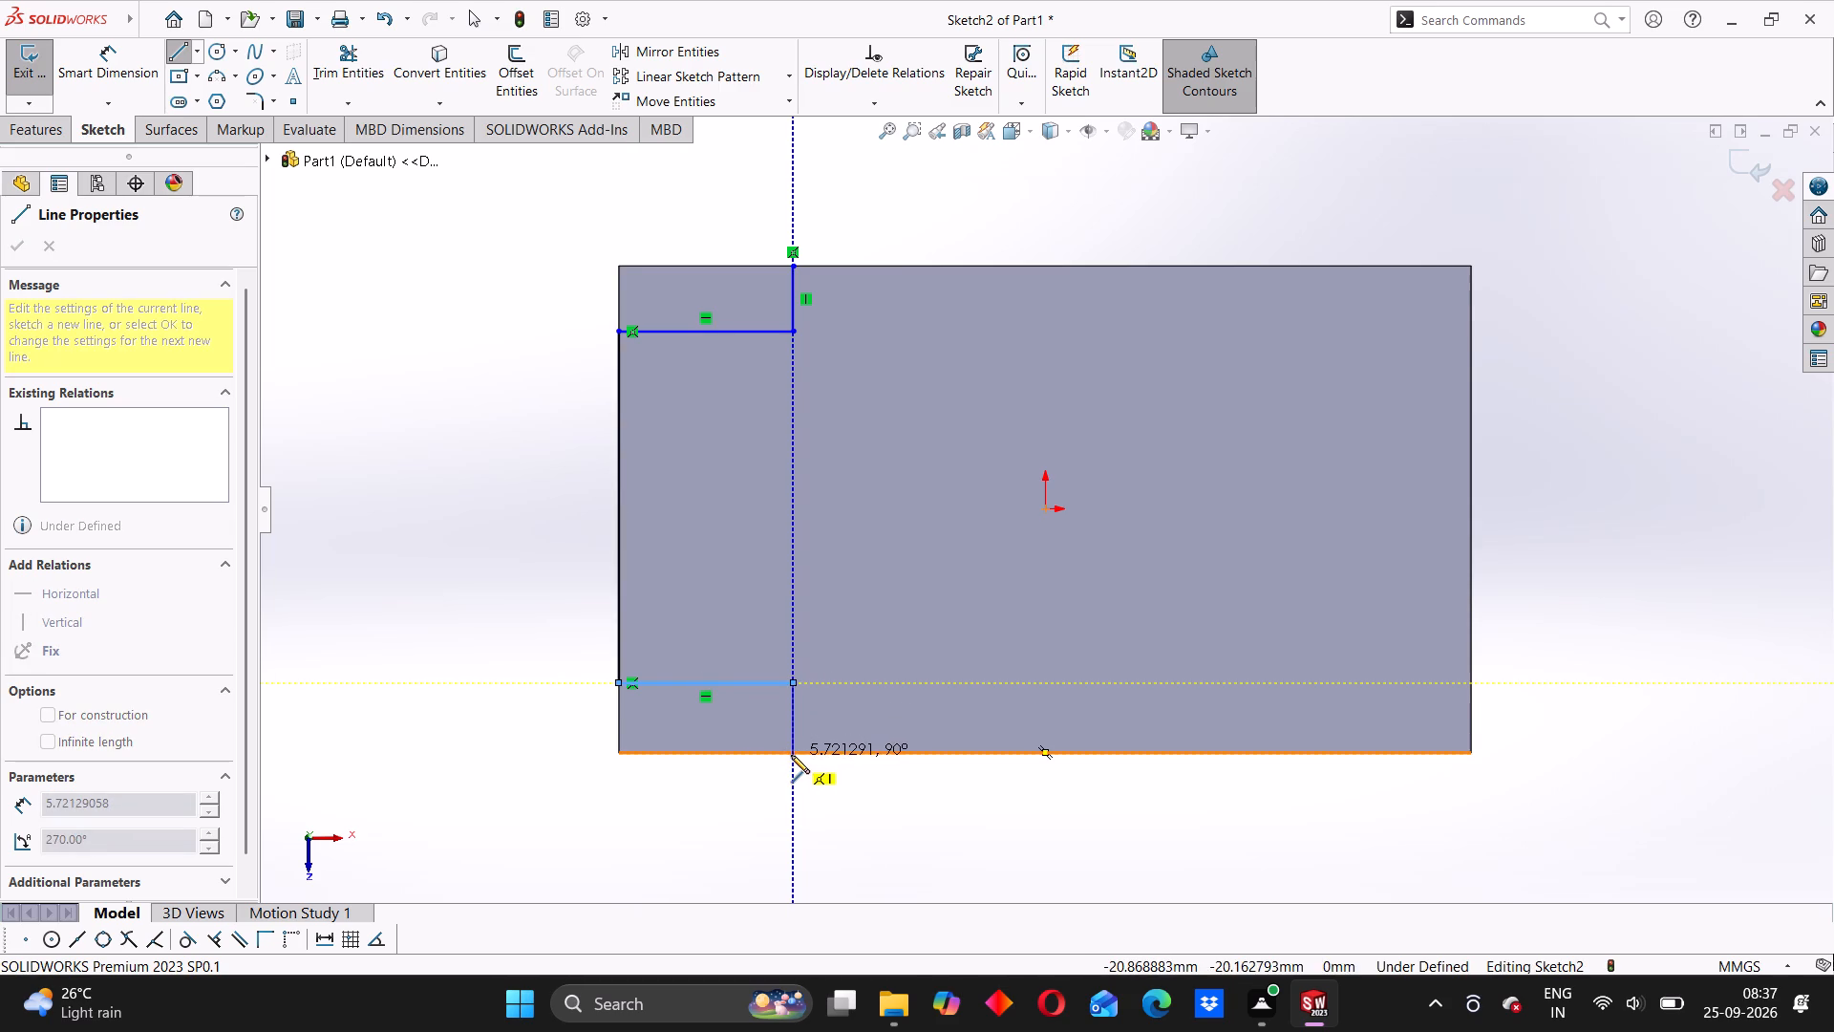
{"action": "left_click", "coordinate": [791, 754]}
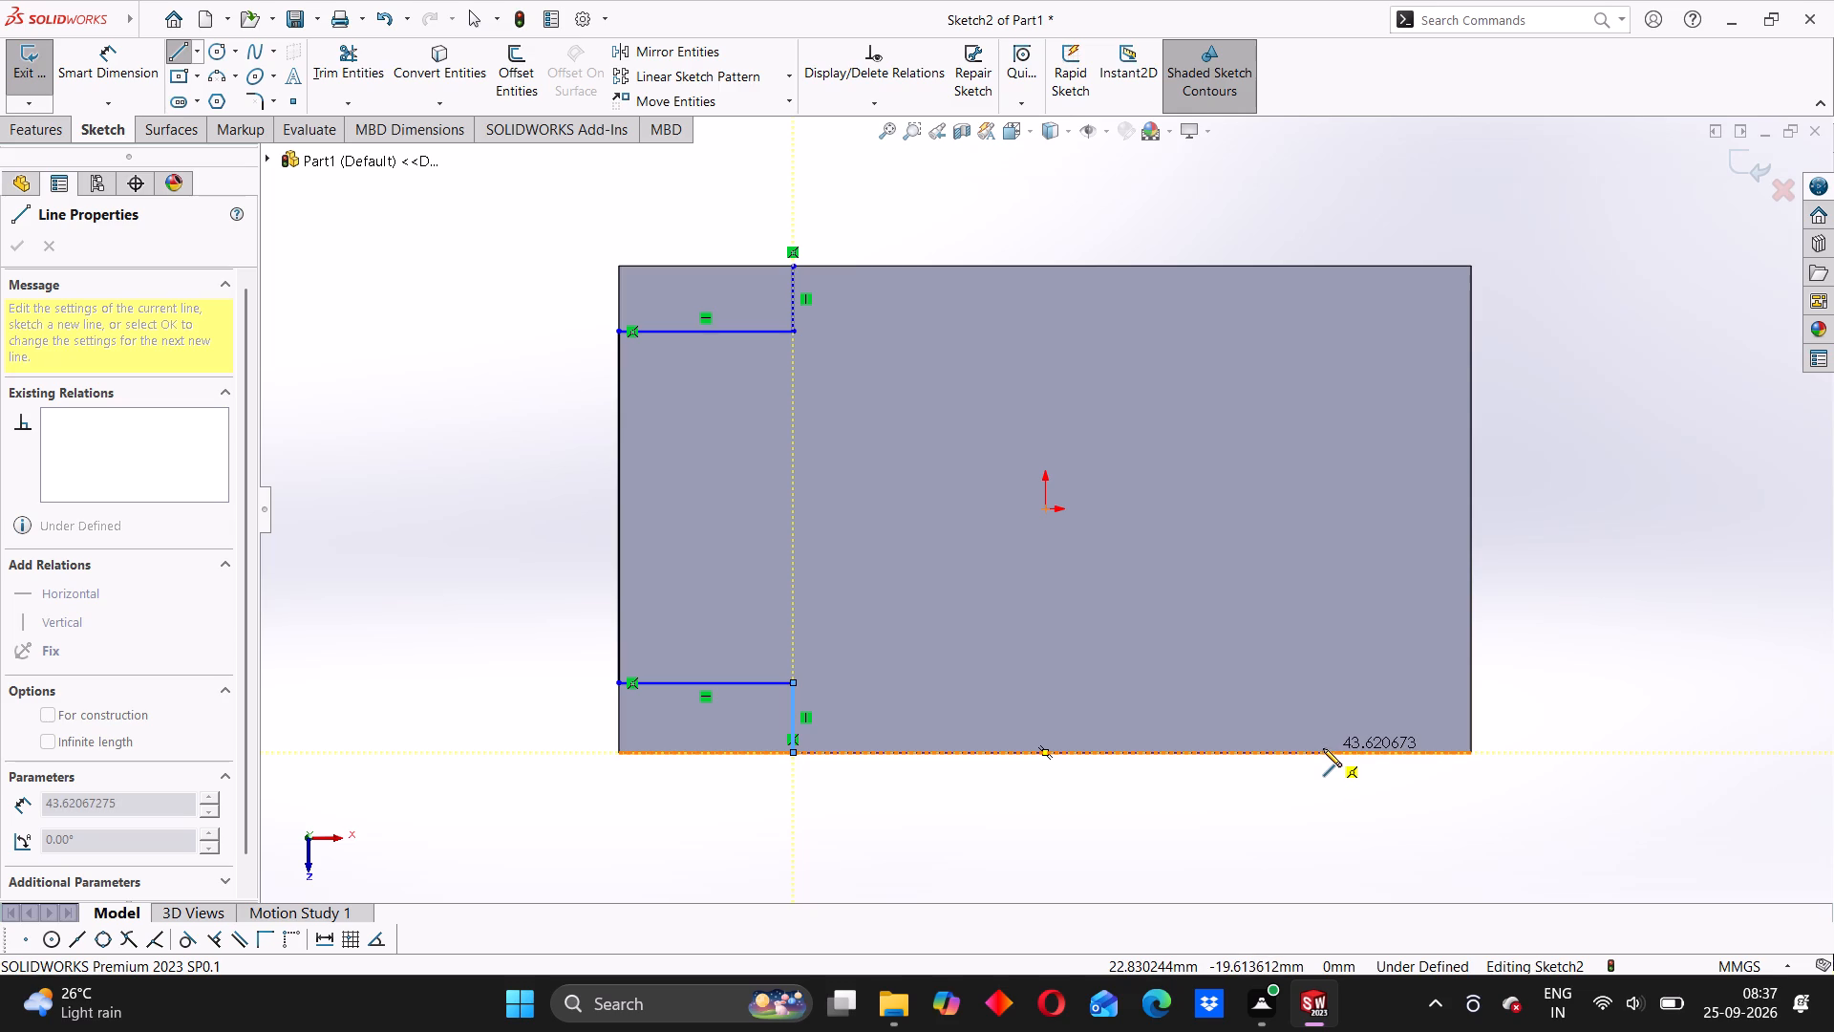
Close the outline along the block's edges with two right-hand corner notches, each about 12.2 mm wide.
{"action": "left_click", "coordinate": [1323, 748]}
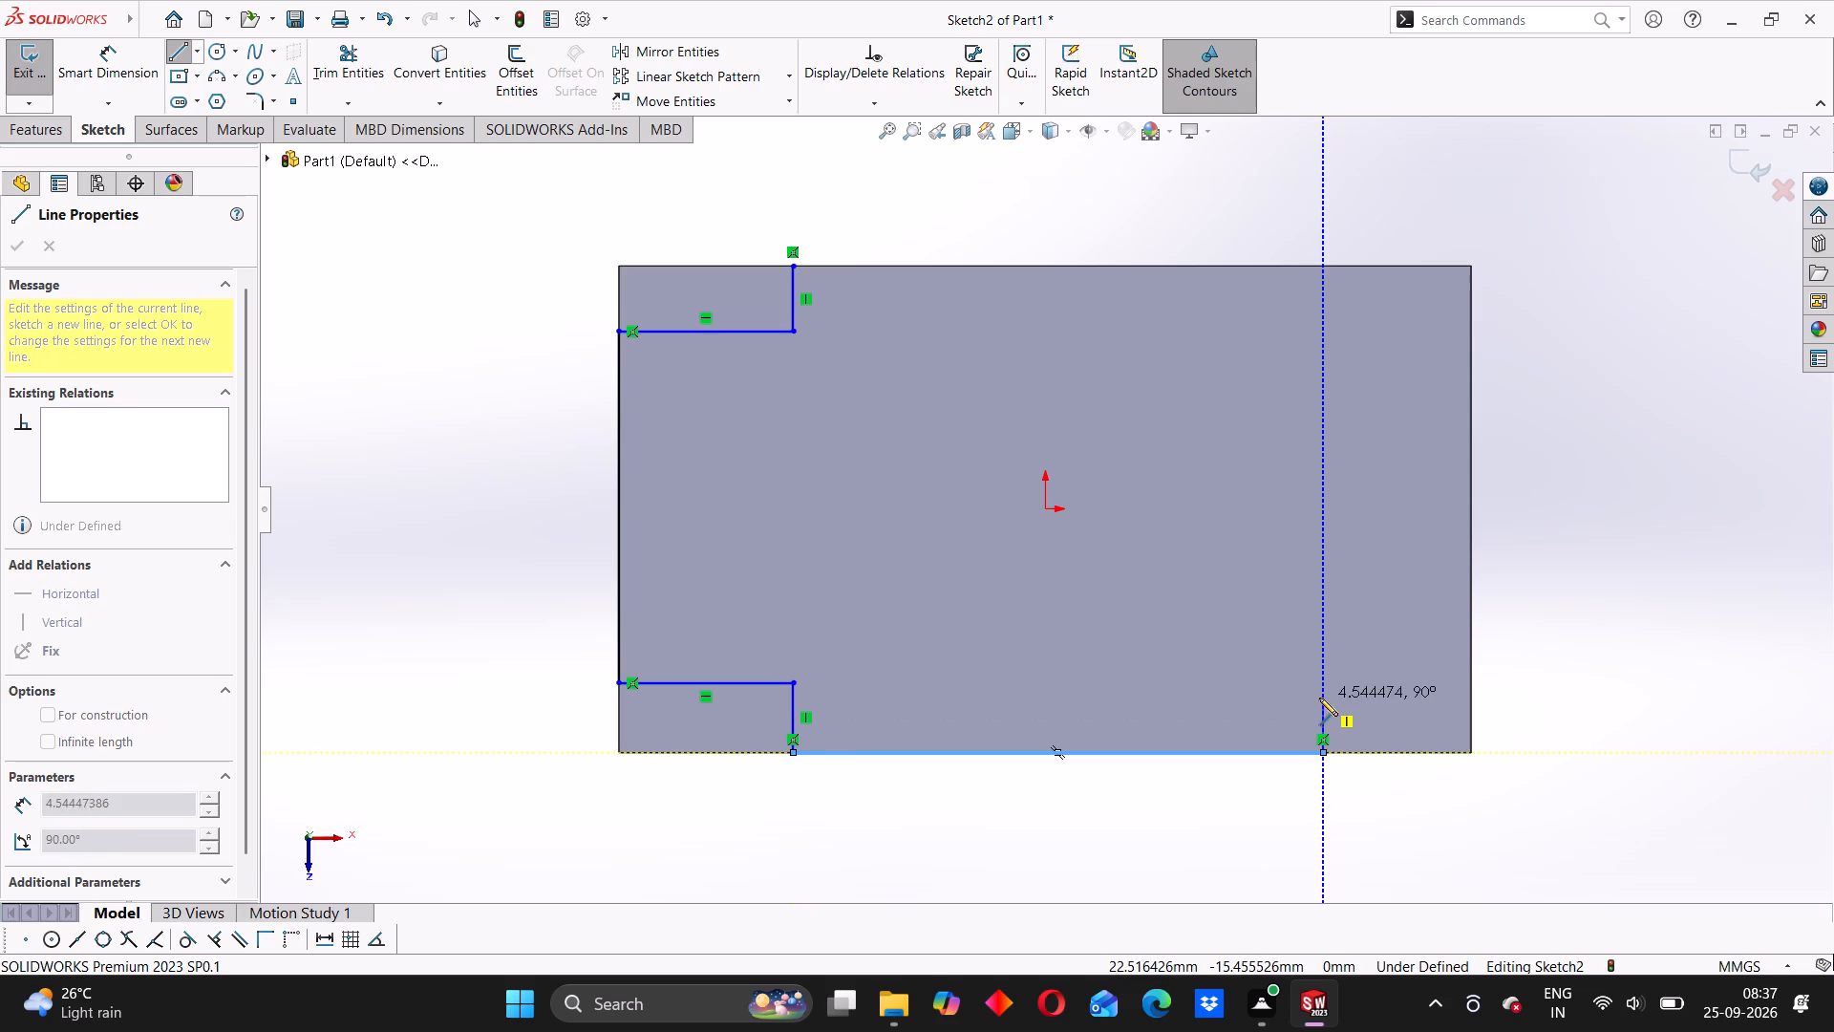
{"action": "left_click", "coordinate": [1319, 682]}
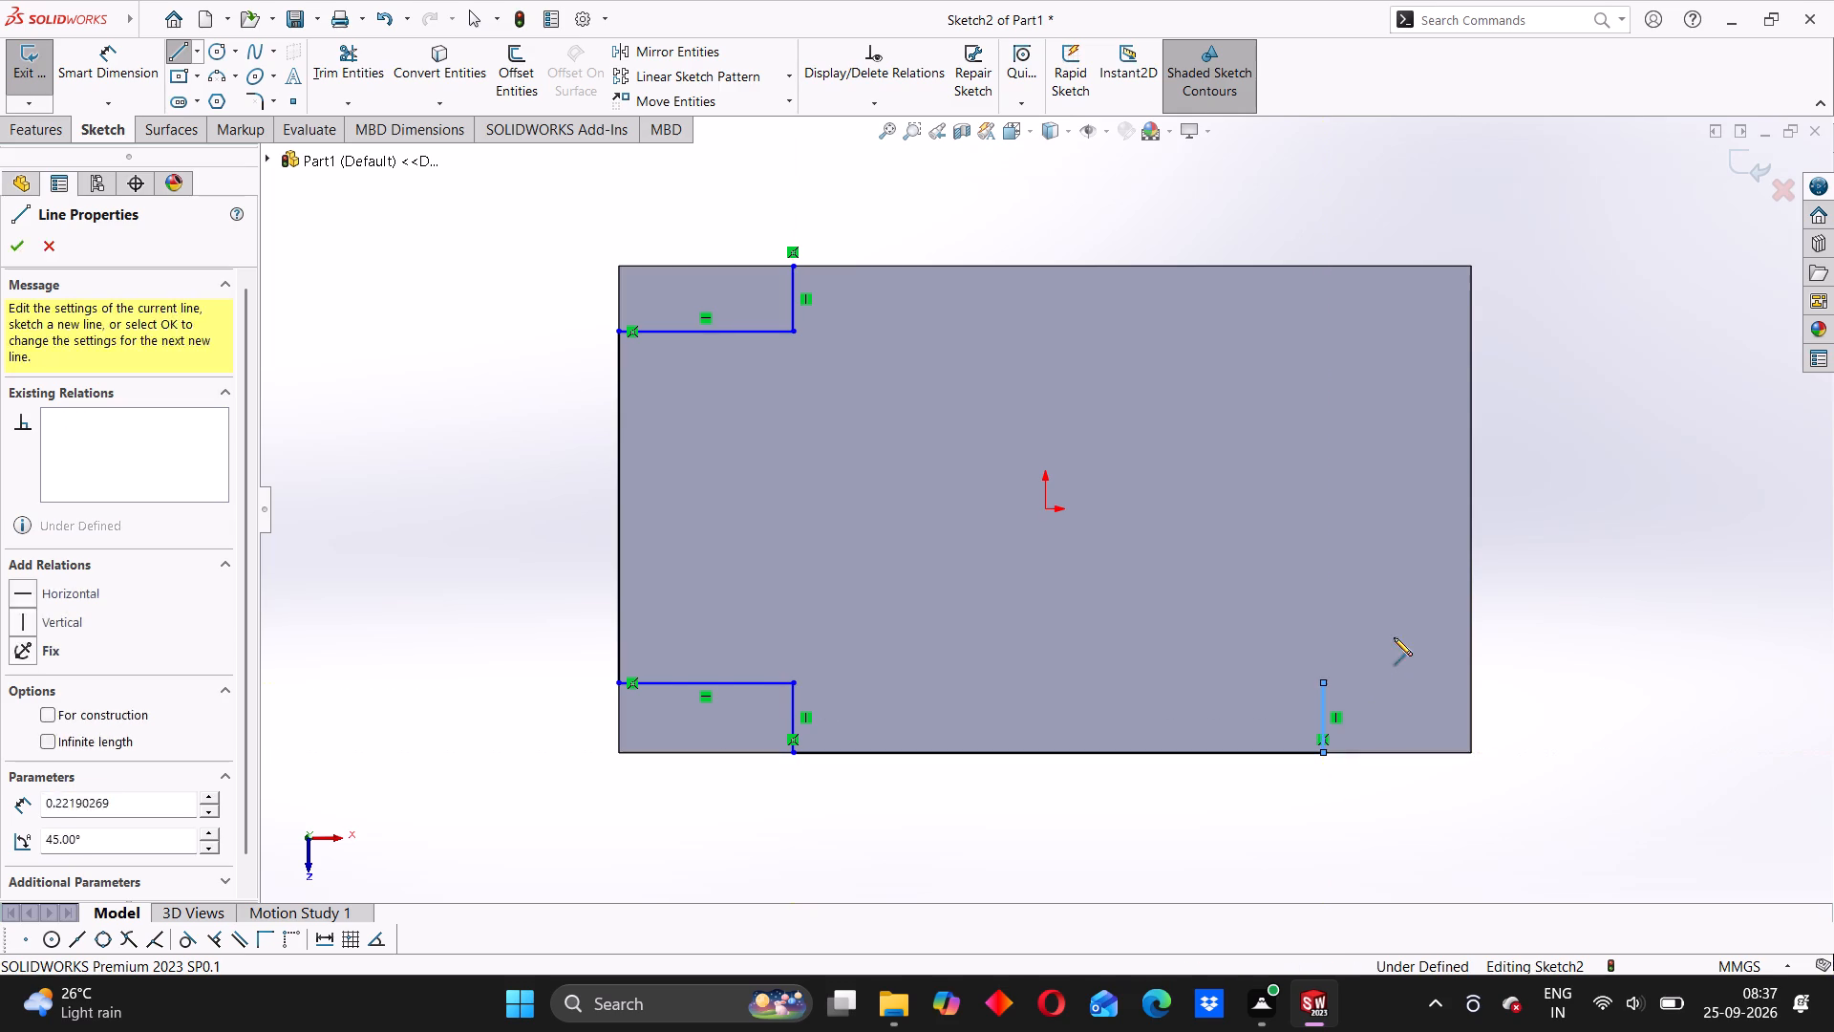
{"action": "left_click", "coordinate": [1473, 684]}
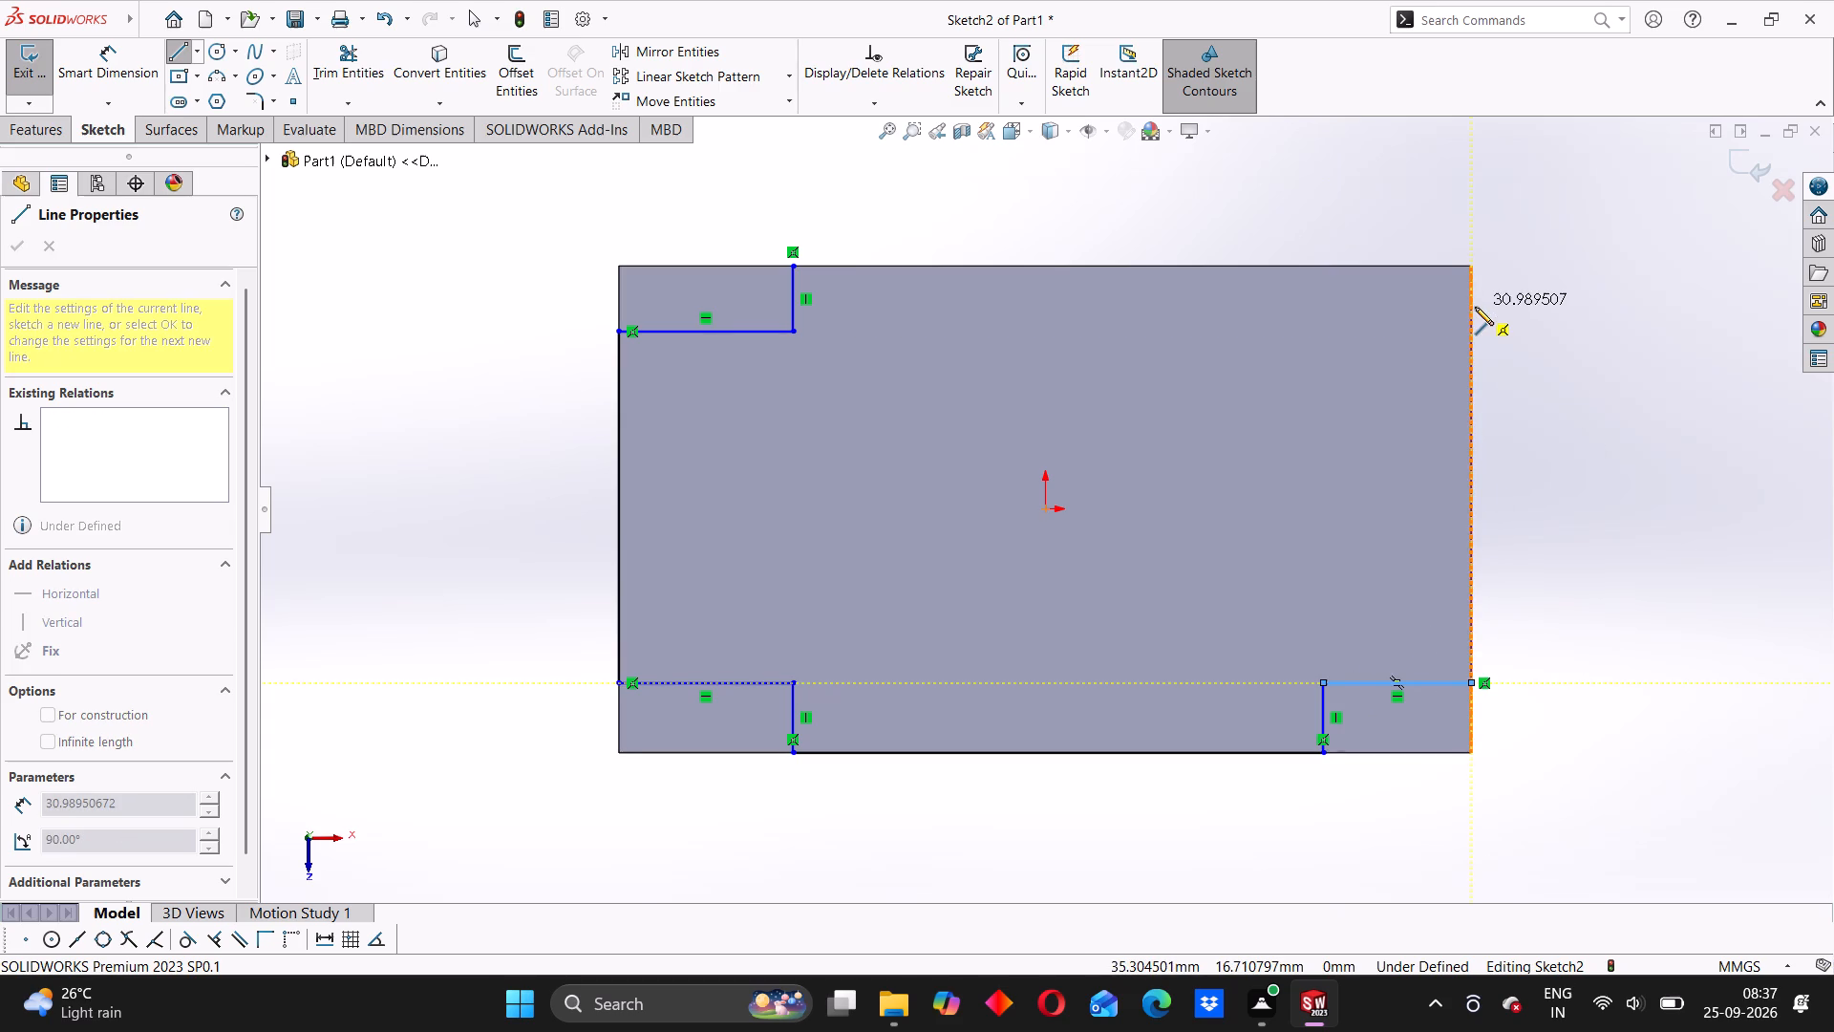
{"action": "left_click", "coordinate": [1468, 332]}
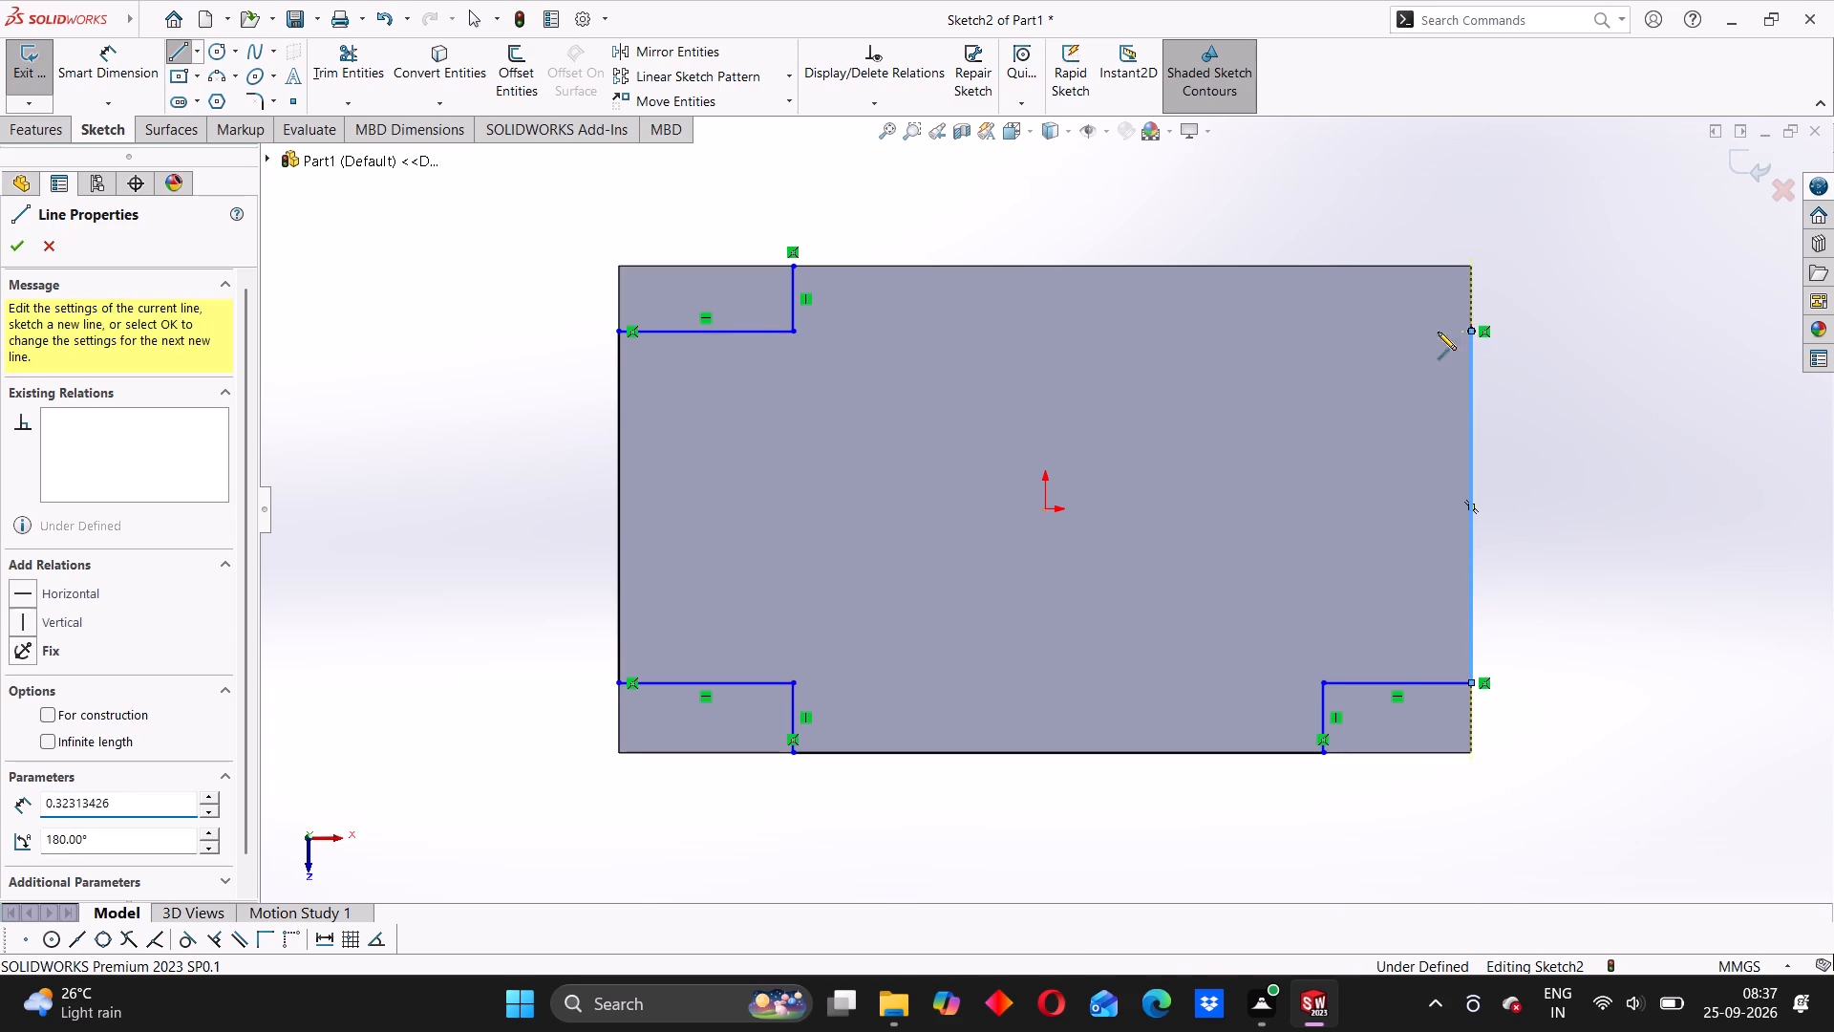
{"action": "left_click", "coordinate": [1321, 333]}
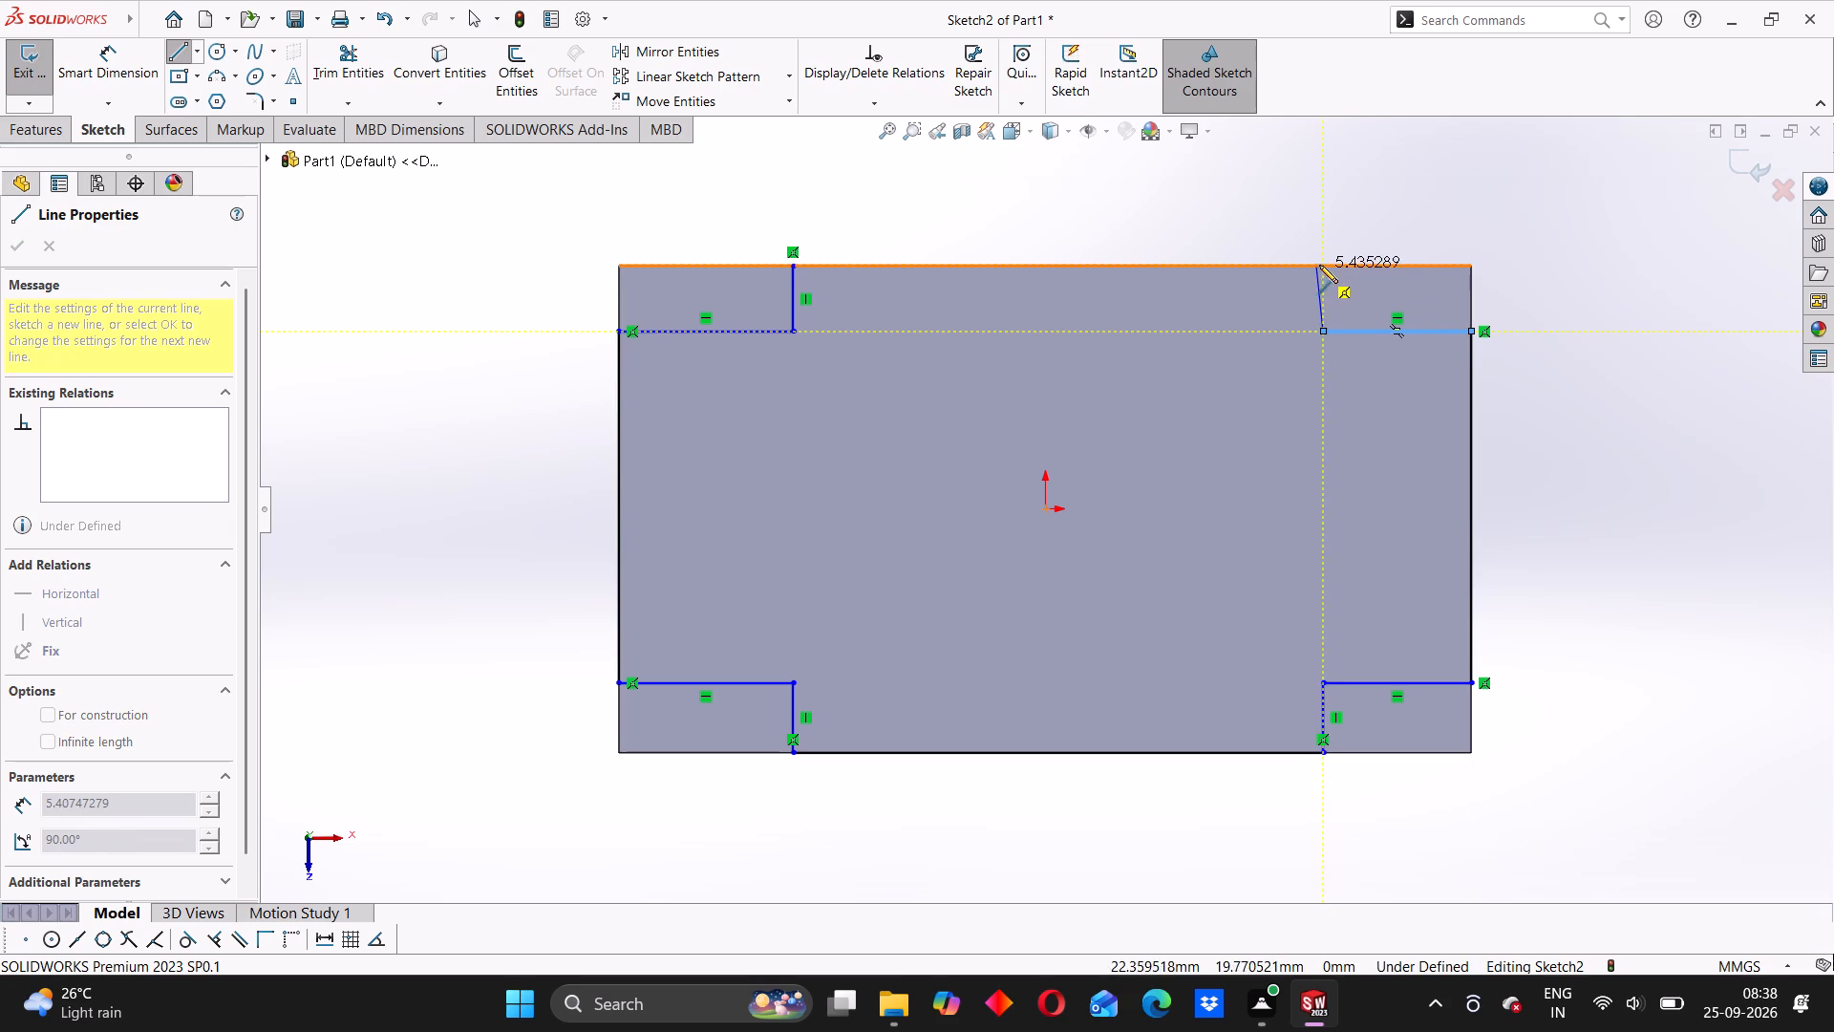
{"action": "left_click", "coordinate": [1324, 266]}
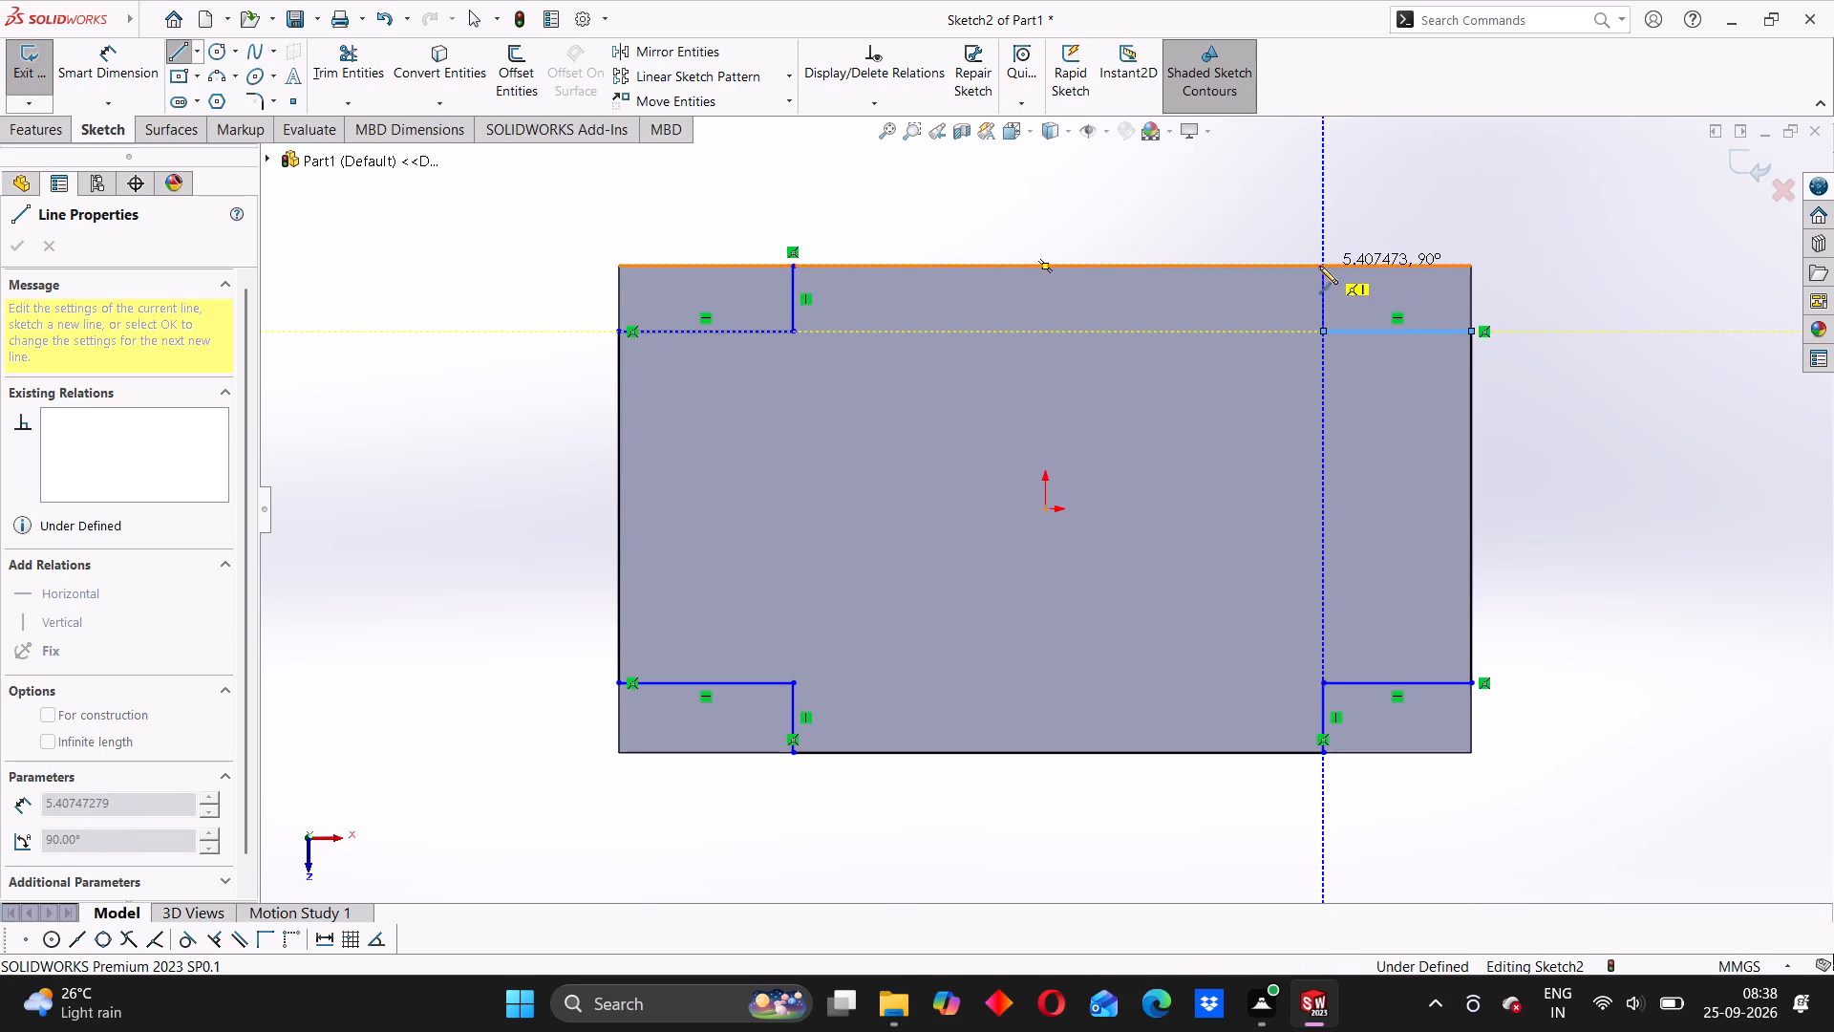
{"action": "left_click", "coordinate": [791, 269]}
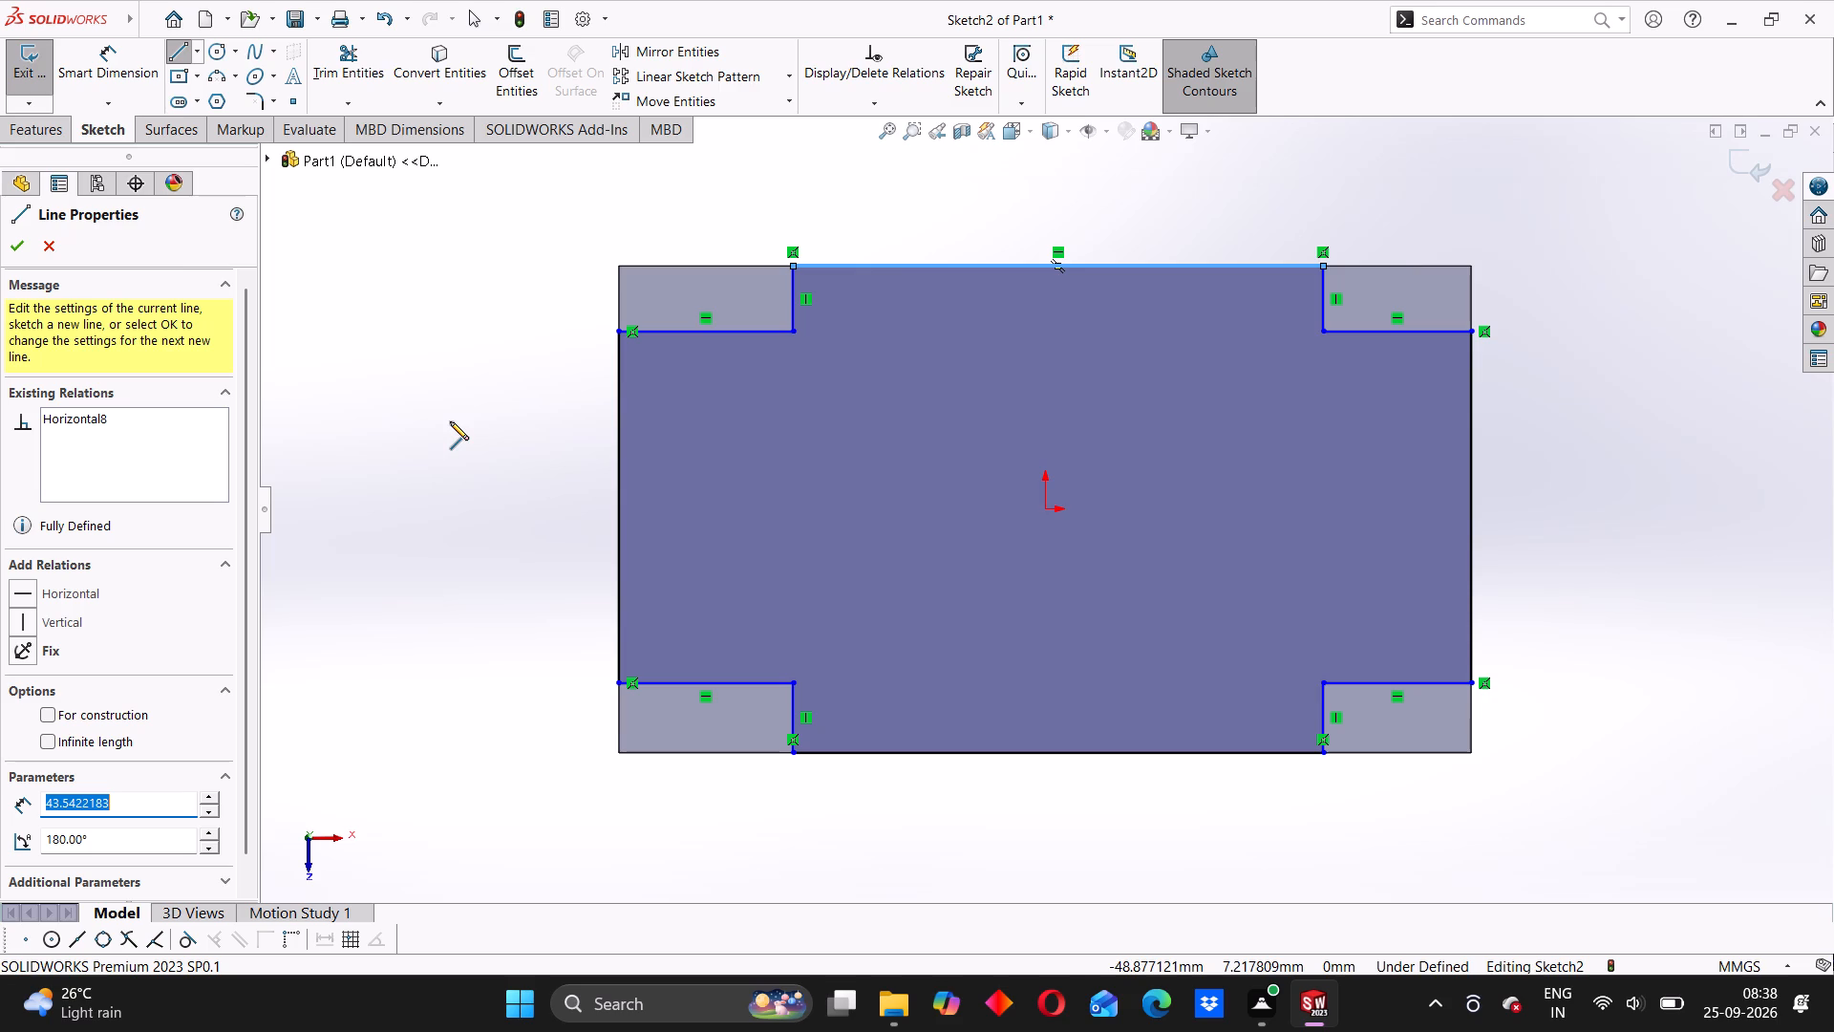
Dimension the upper-left notch 5 mm deep and the outline's left vertical line 30 mm long.
{"action": "left_click", "coordinate": [90, 70]}
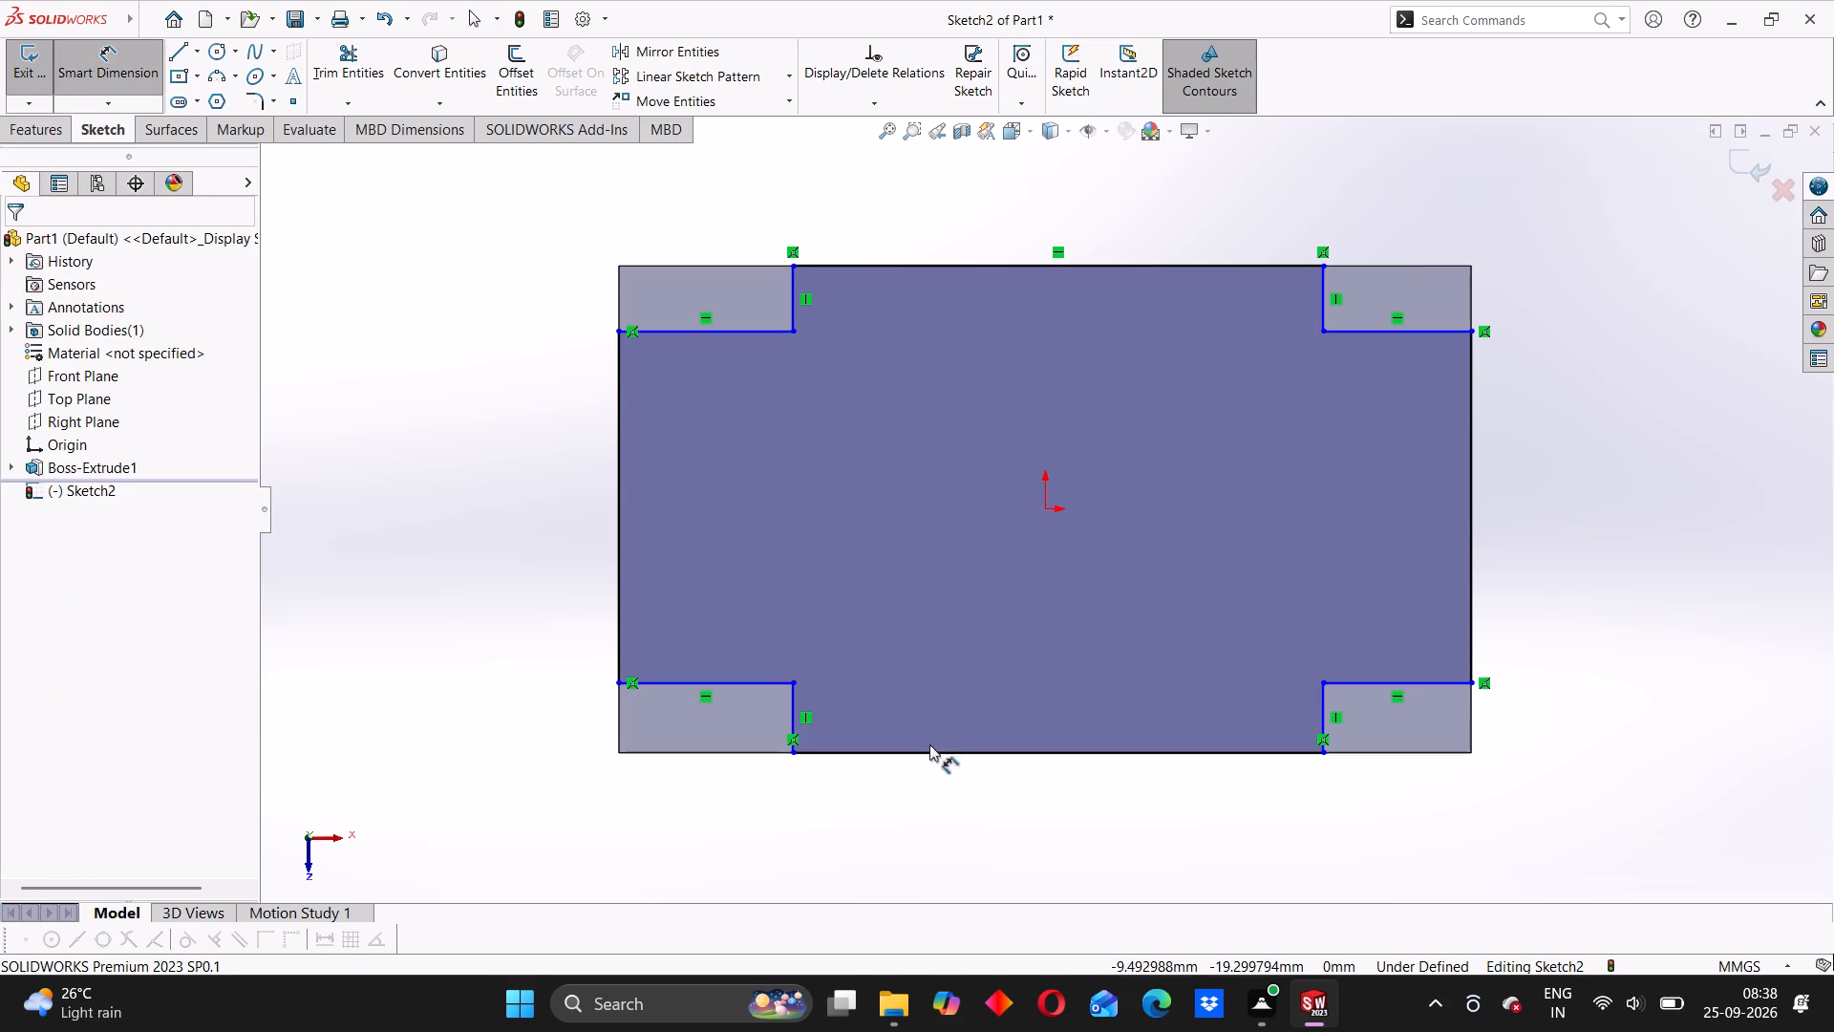
{"action": "left_click", "coordinate": [923, 753]}
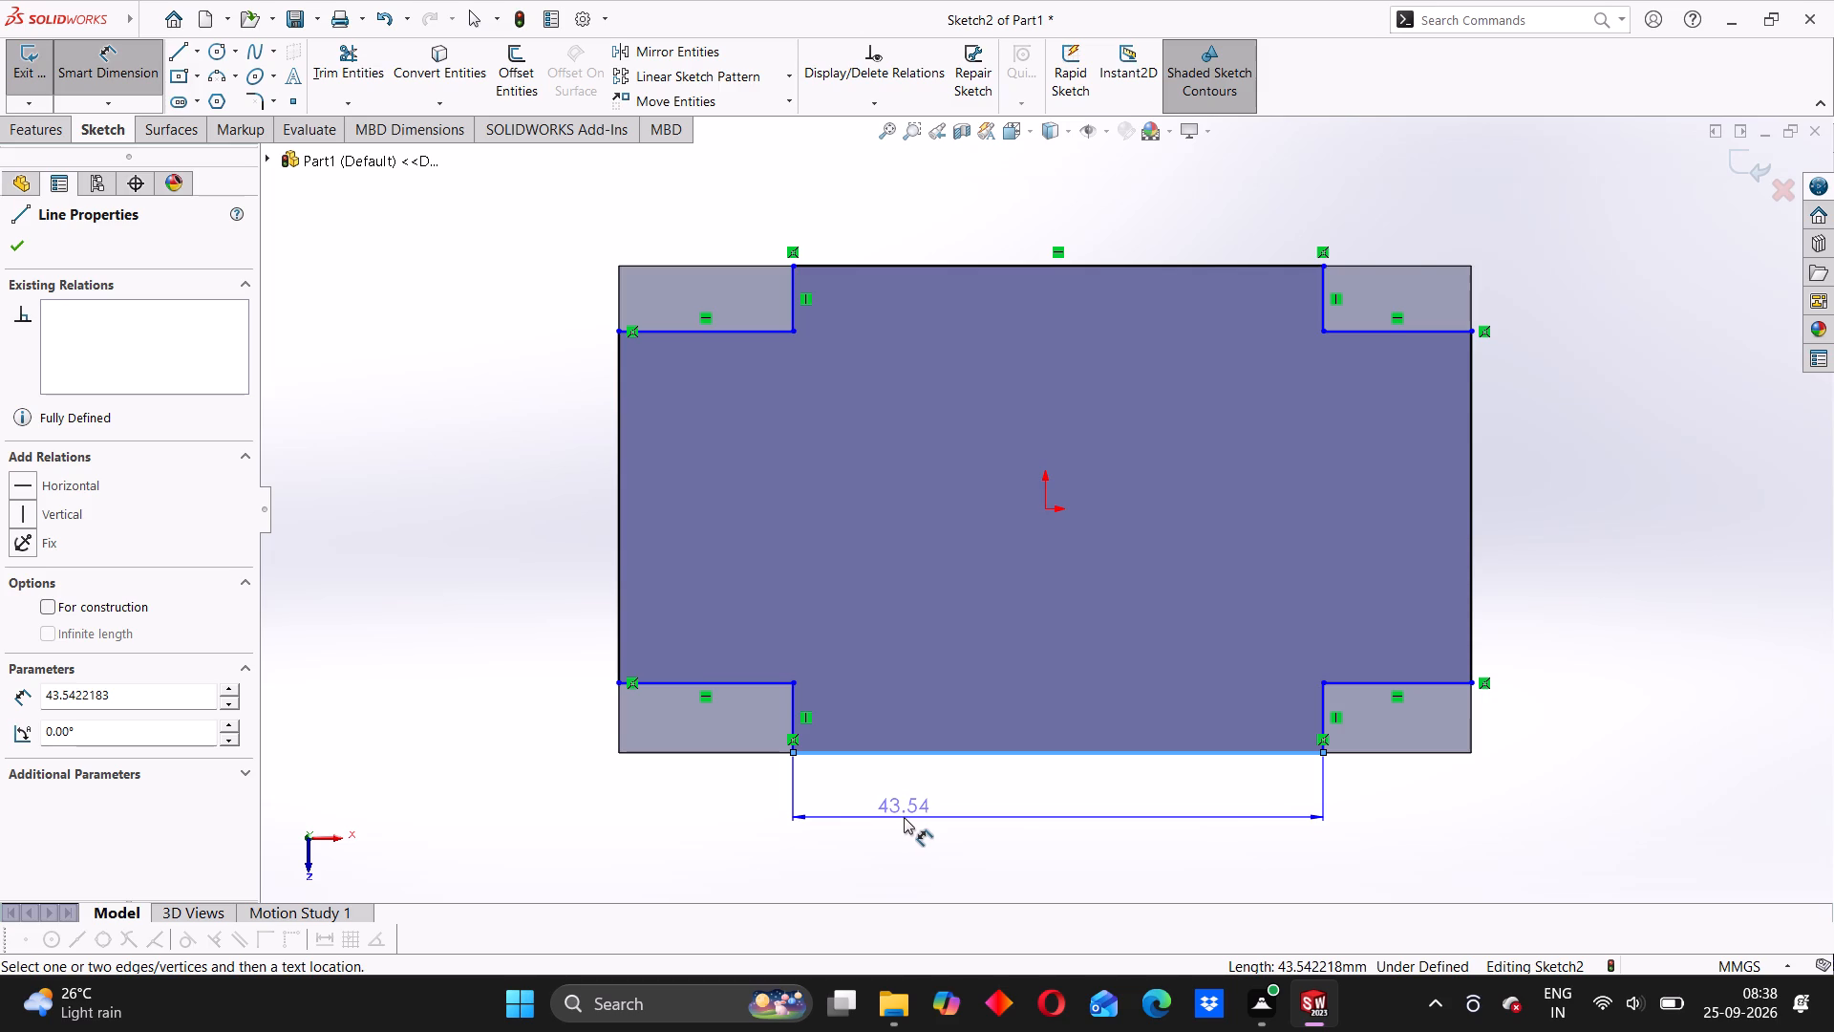
{"action": "key", "text": "Escape"}
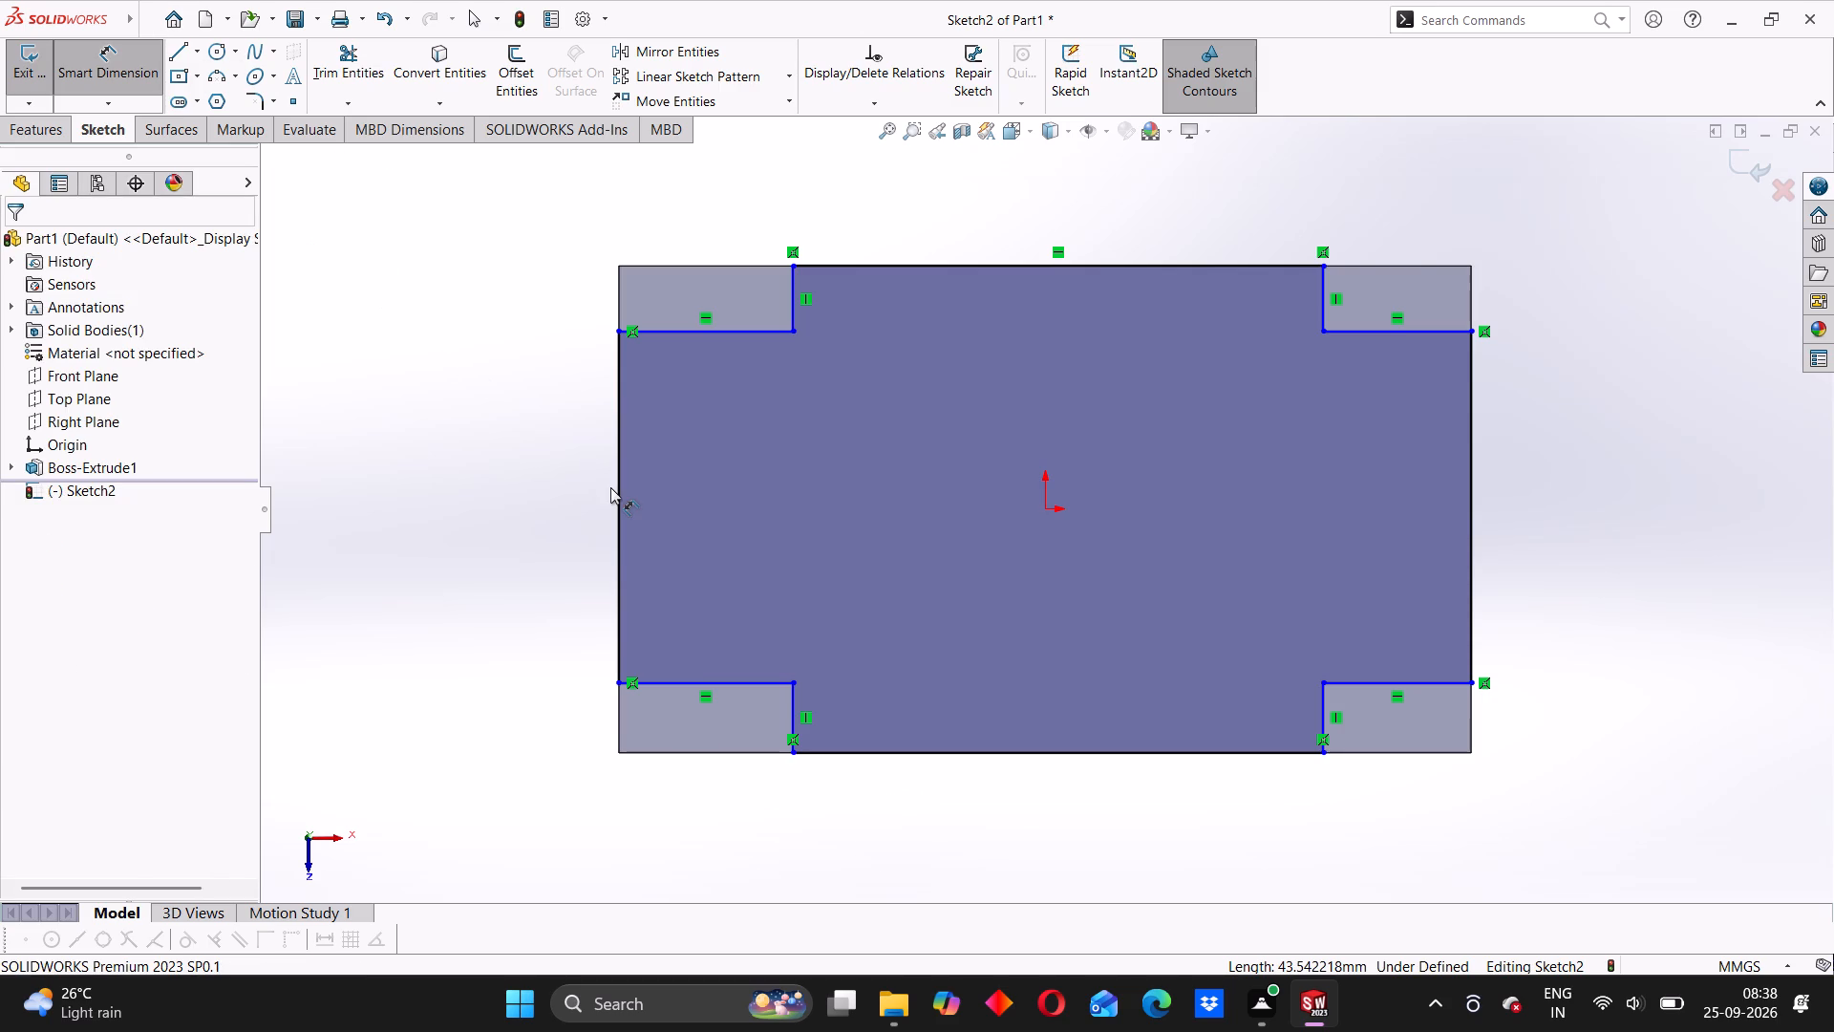
{"action": "left_click", "coordinate": [694, 331]}
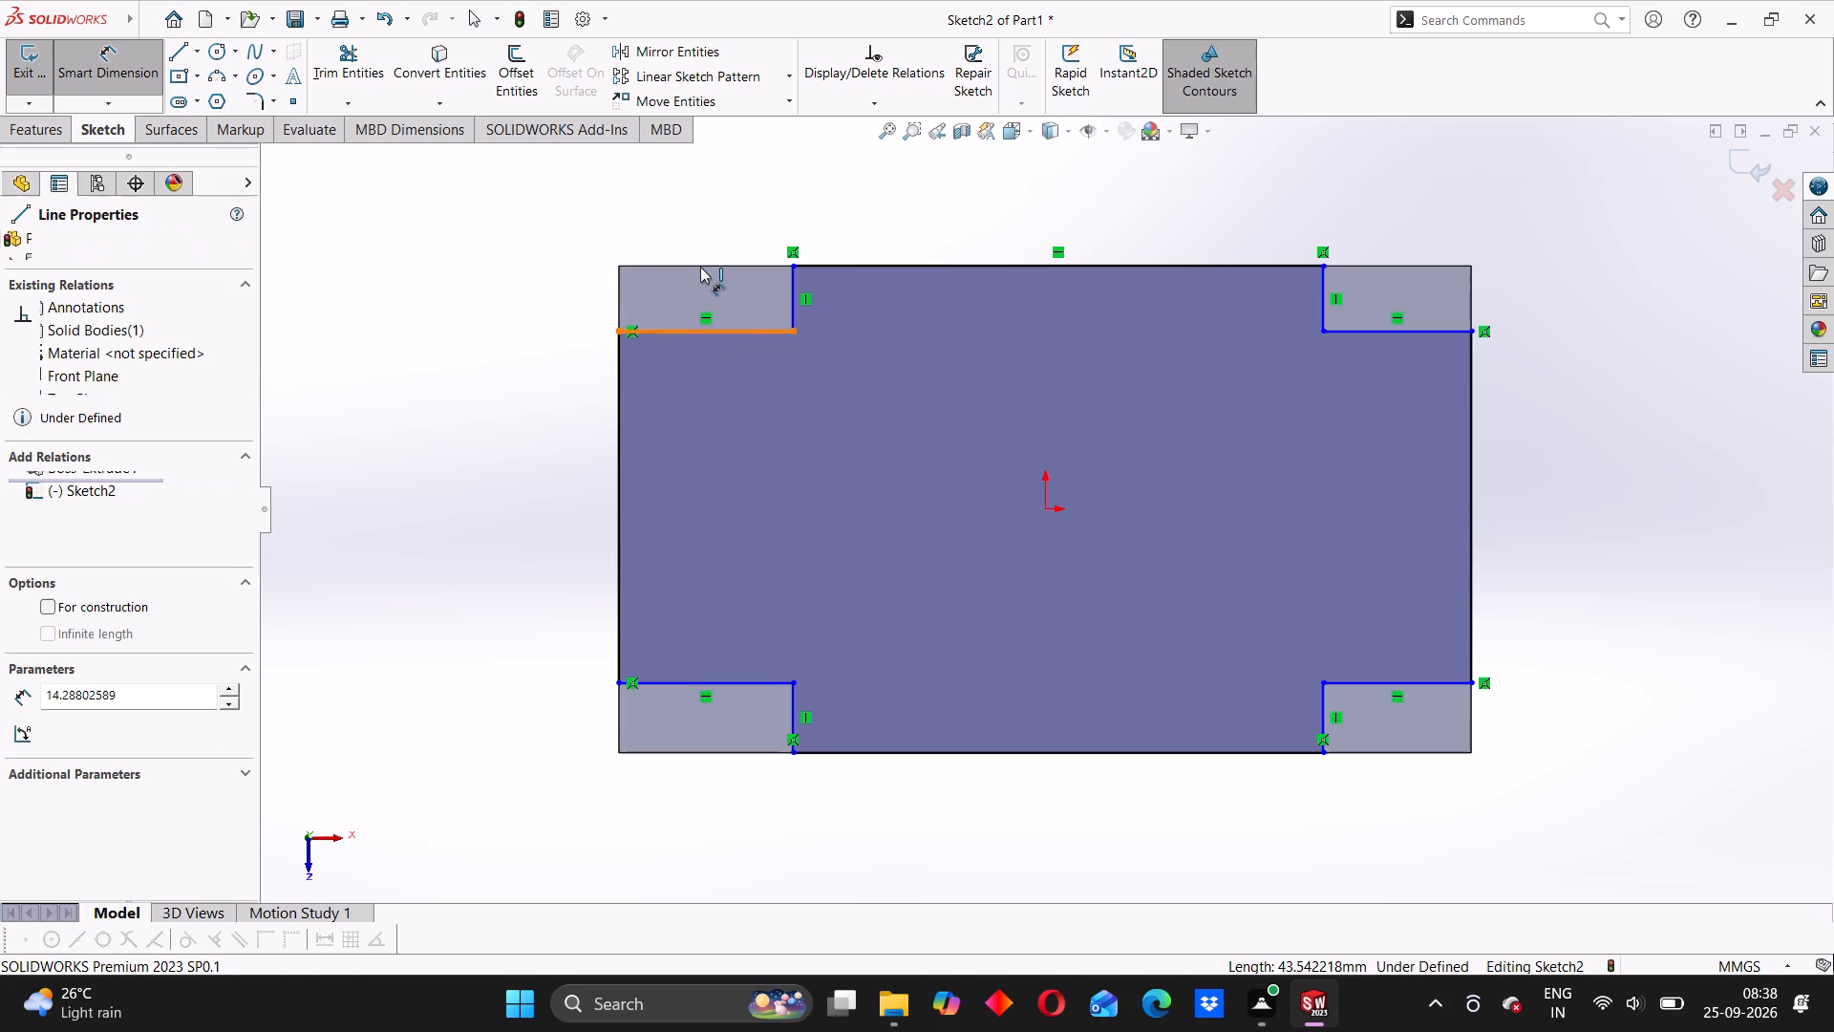
{"action": "left_click", "coordinate": [700, 266]}
{"action": "left_click", "coordinate": [548, 275]}
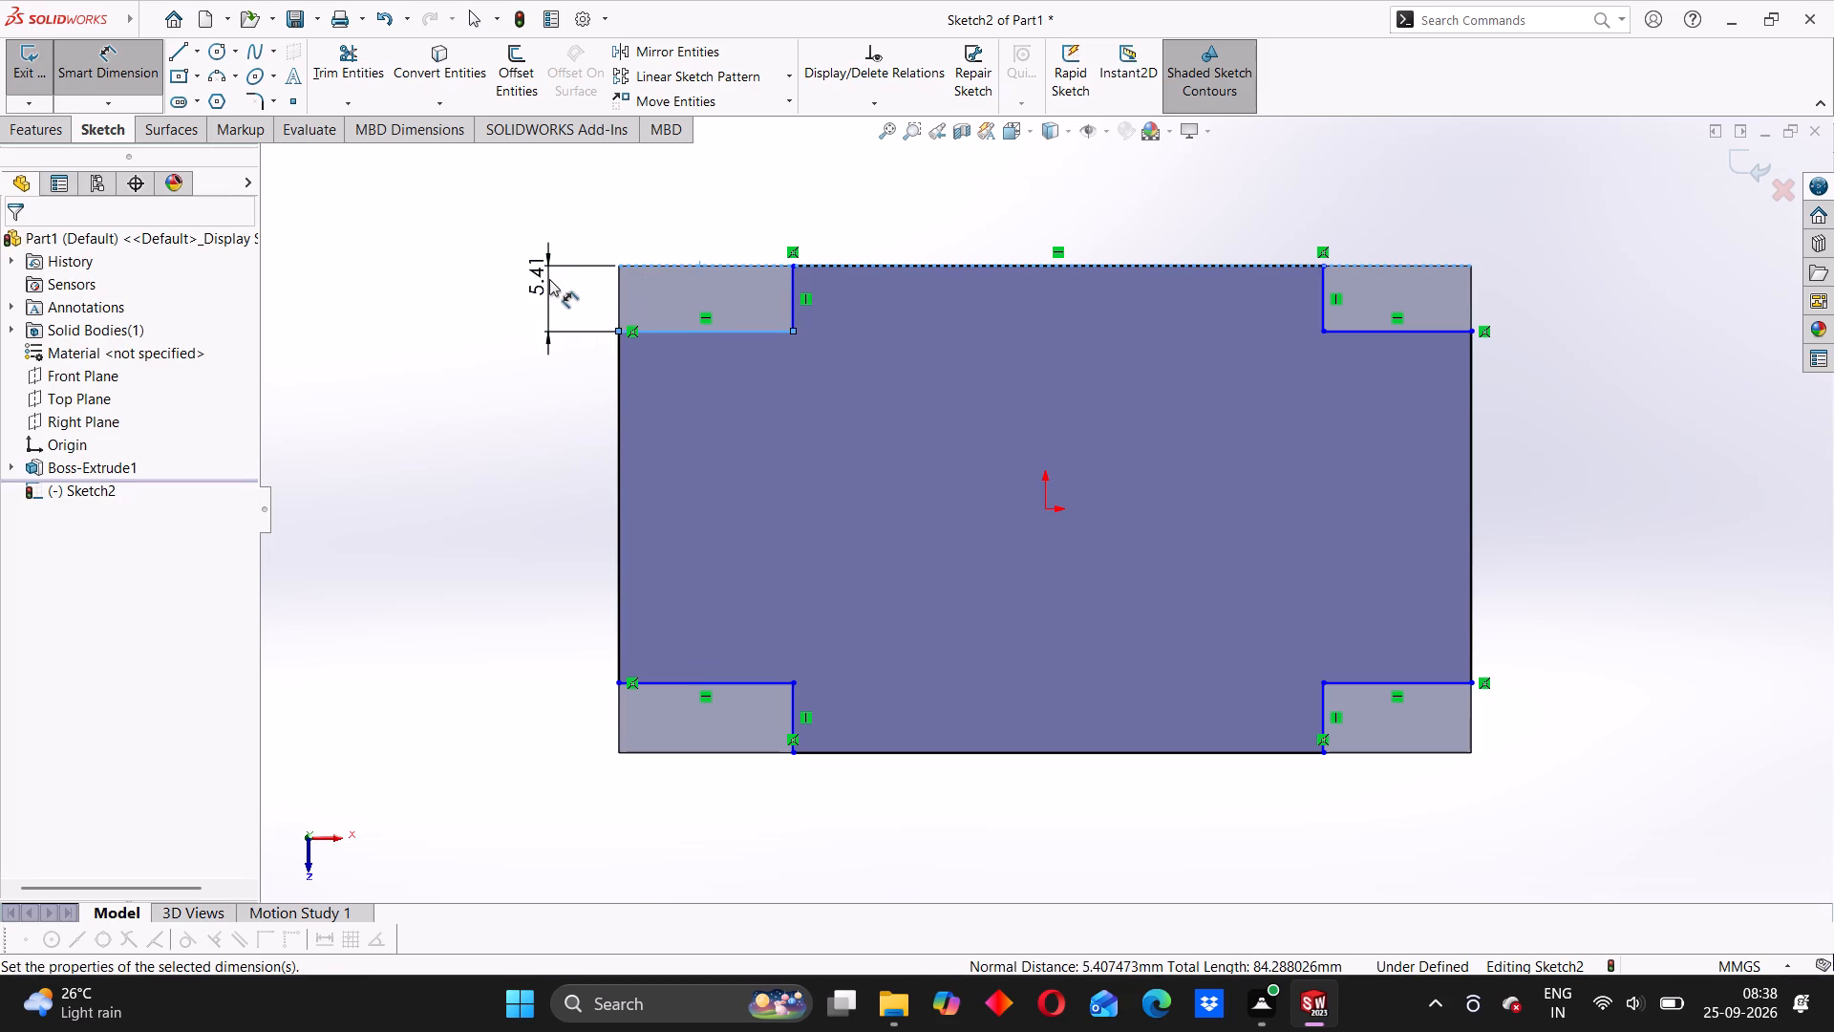
{"action": "key", "text": "5"}
{"action": "key", "text": "Return"}
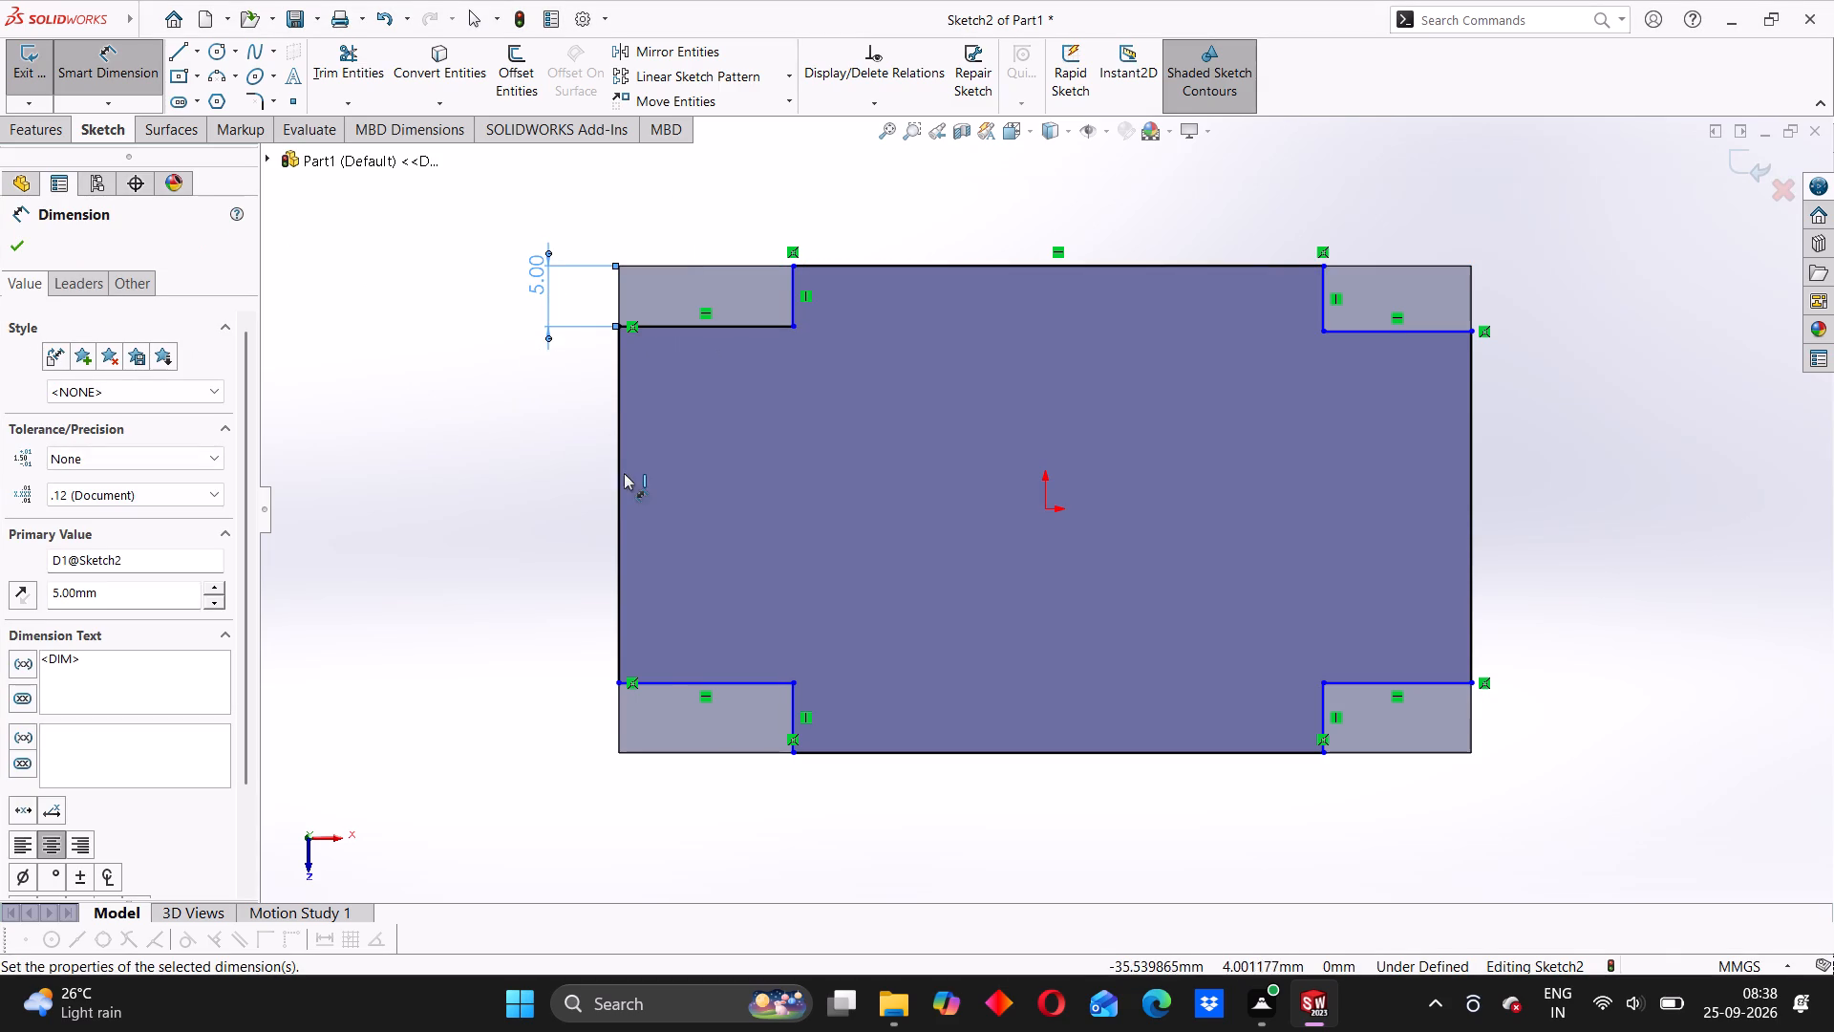
{"action": "left_click", "coordinate": [619, 457]}
{"action": "left_click", "coordinate": [563, 463]}
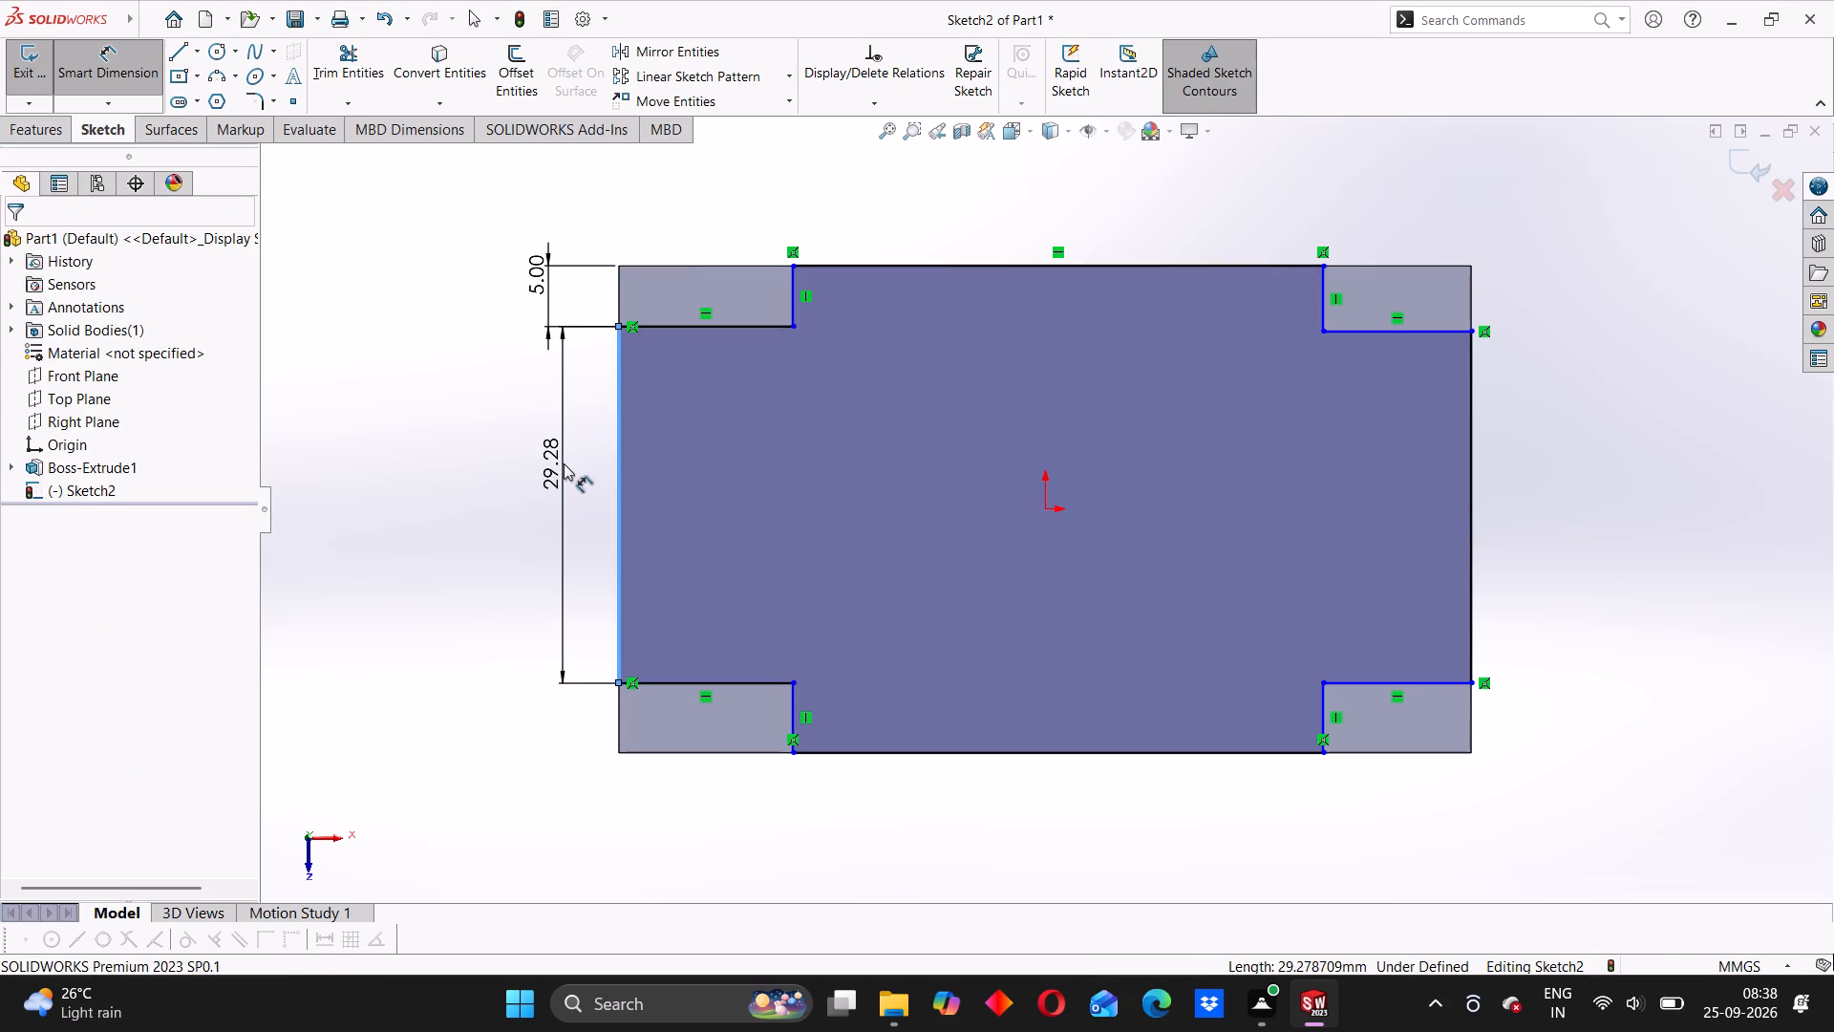
{"action": "type", "text": "30"}
{"action": "key", "text": "Return"}
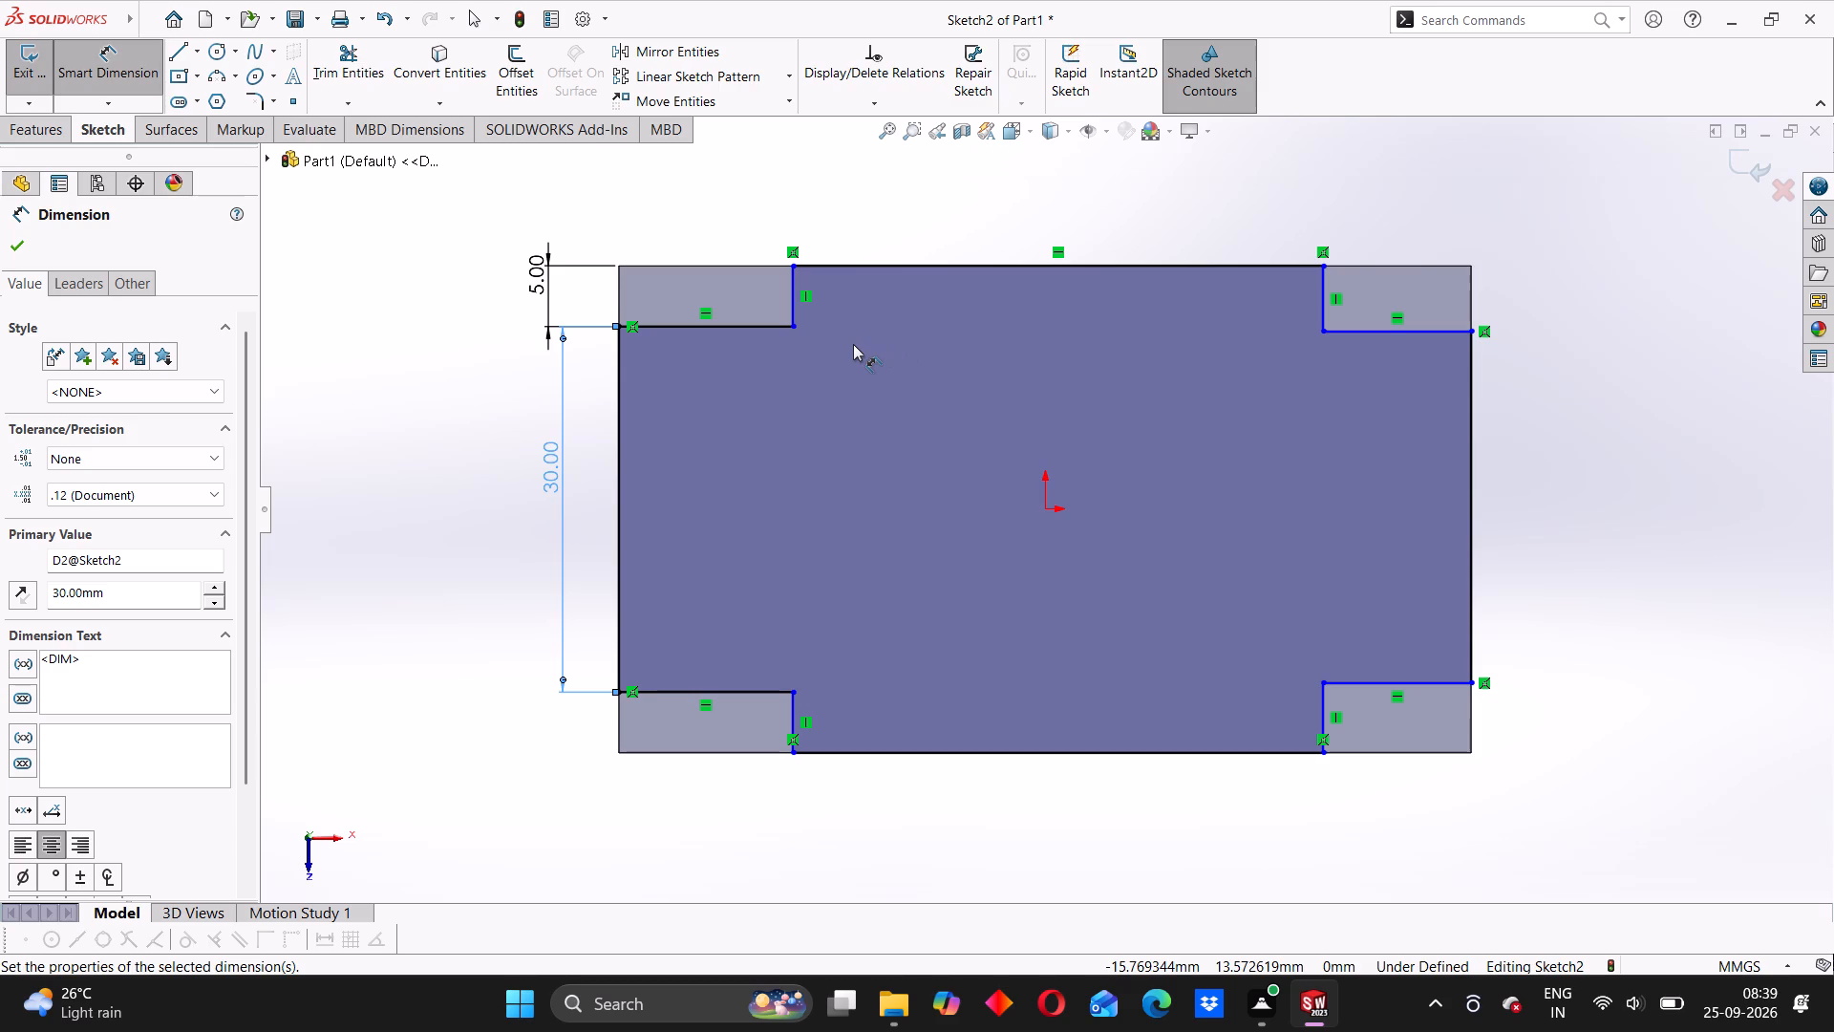
Dimension the upper-left notch 12.5 mm wide from the block's left edge.
{"action": "left_click", "coordinate": [791, 298]}
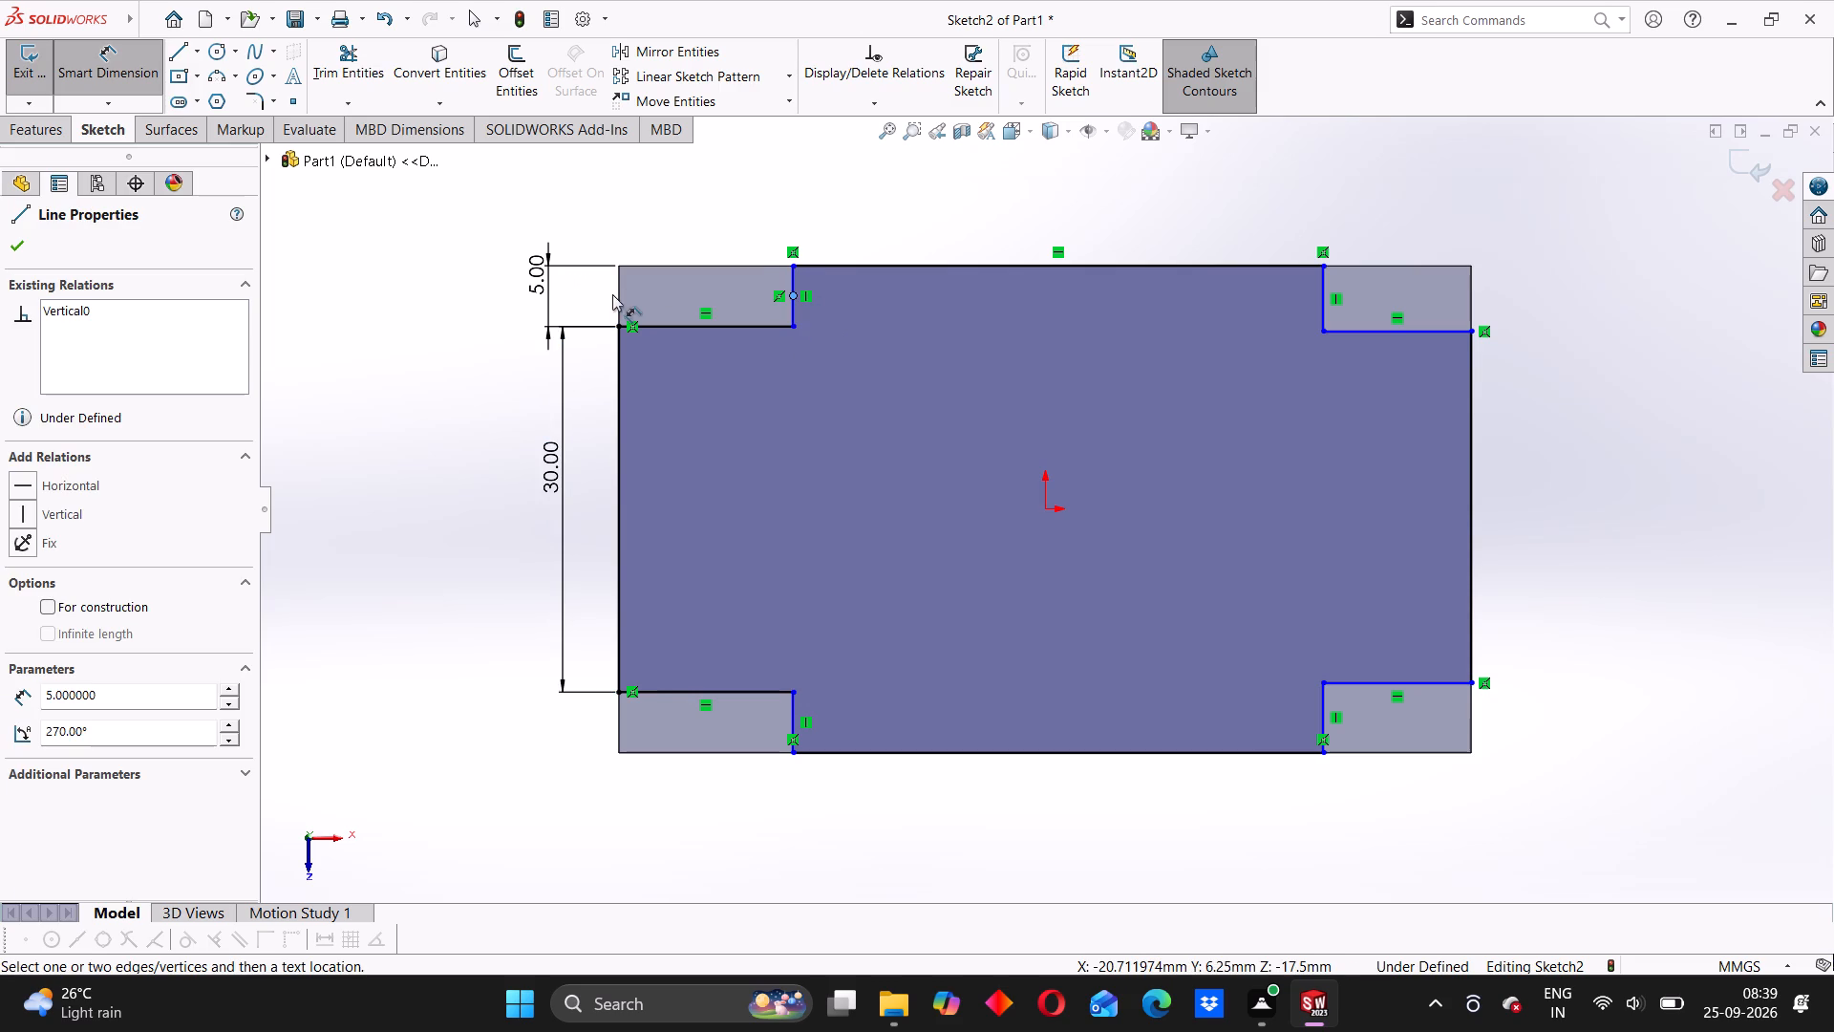
{"action": "left_click", "coordinate": [620, 300]}
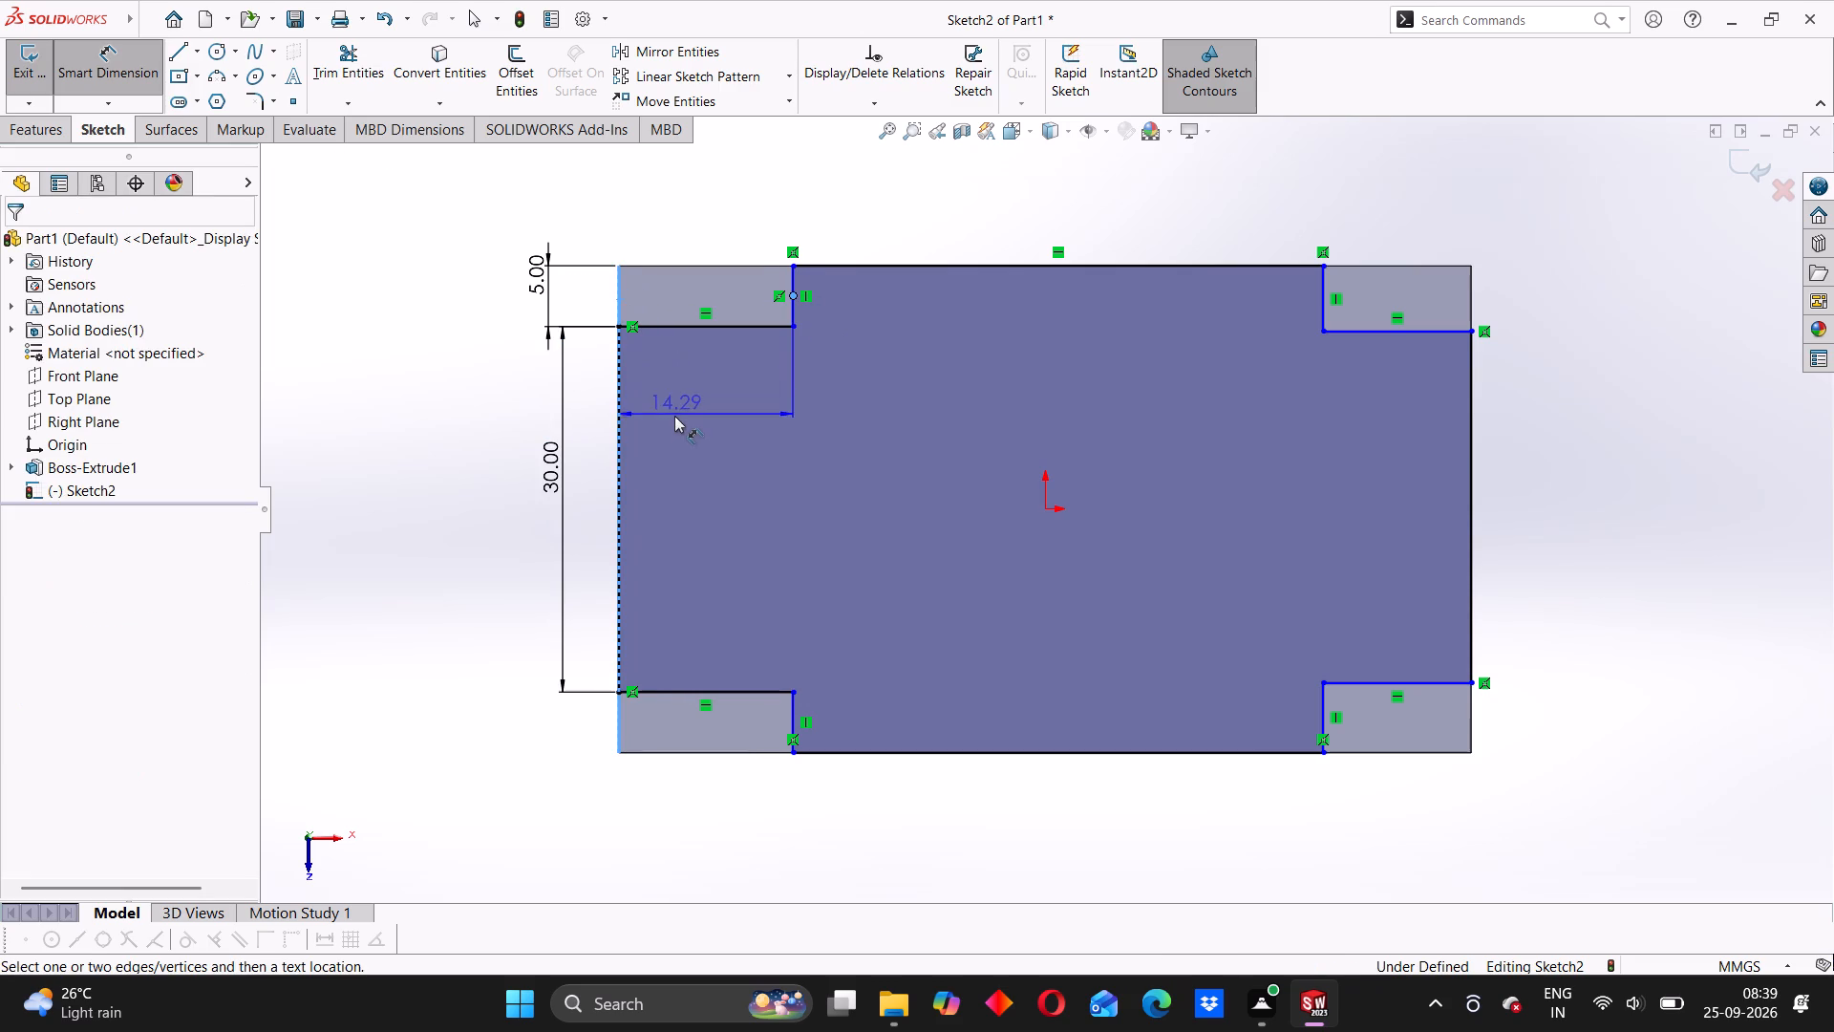
{"action": "left_click", "coordinate": [672, 419]}
{"action": "type", "text": "12.5"}
{"action": "key", "text": "Return"}
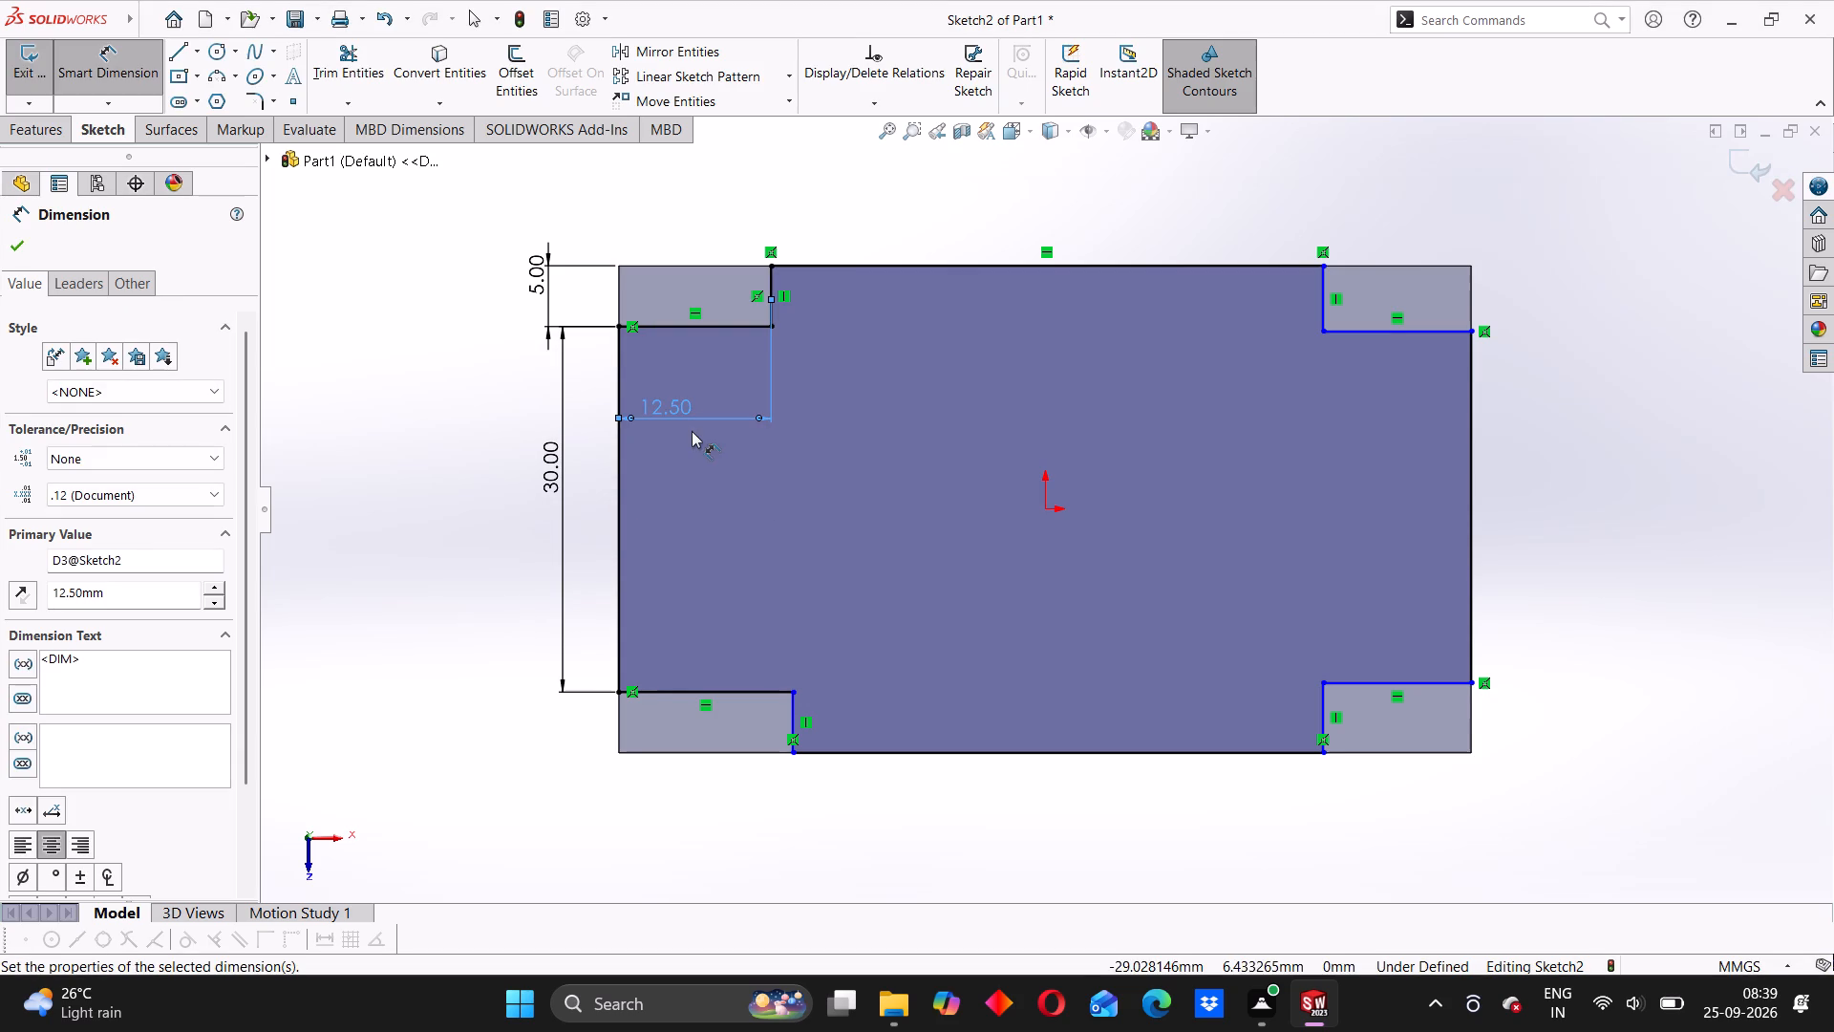
{"action": "scroll", "coordinate": [758, 486], "scroll_direction": "down", "scroll_amount": 2}
{"action": "scroll", "coordinate": [760, 486], "scroll_direction": "up", "scroll_amount": 3}
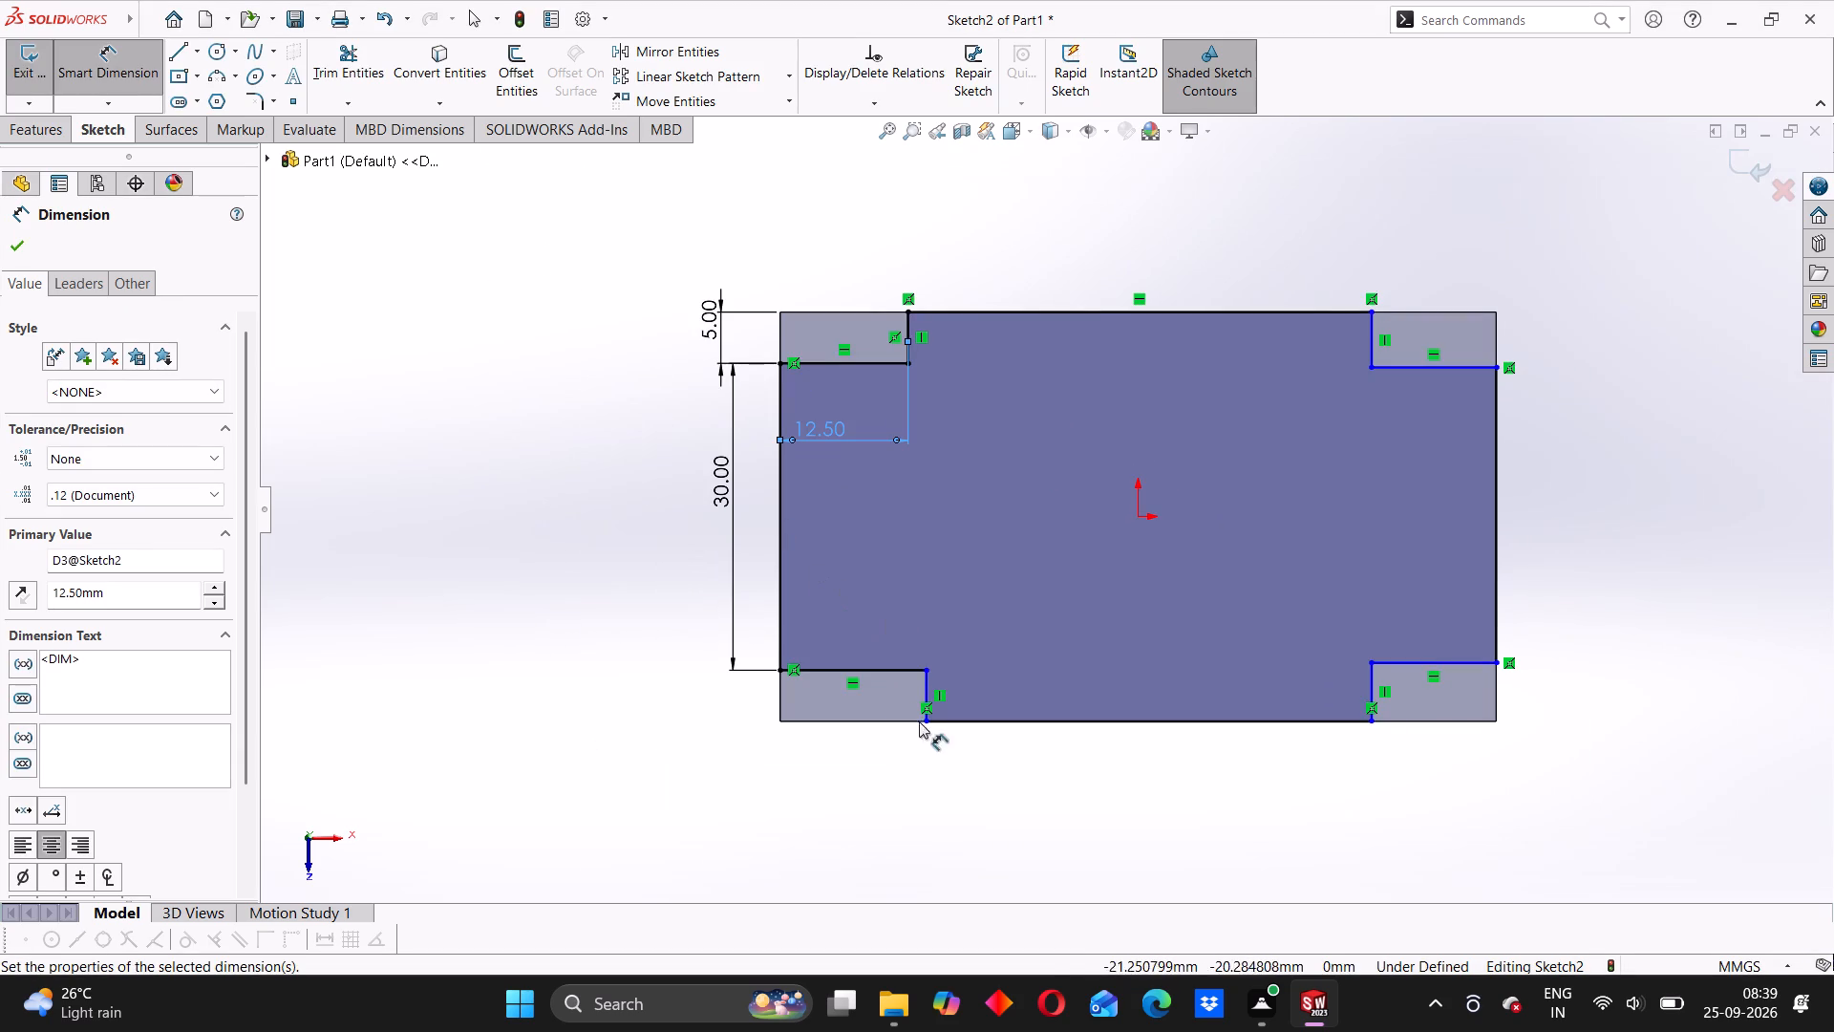
{"action": "scroll", "coordinate": [933, 682], "scroll_direction": "down", "scroll_amount": 3}
{"action": "scroll", "coordinate": [936, 671], "scroll_direction": "up", "scroll_amount": 3}
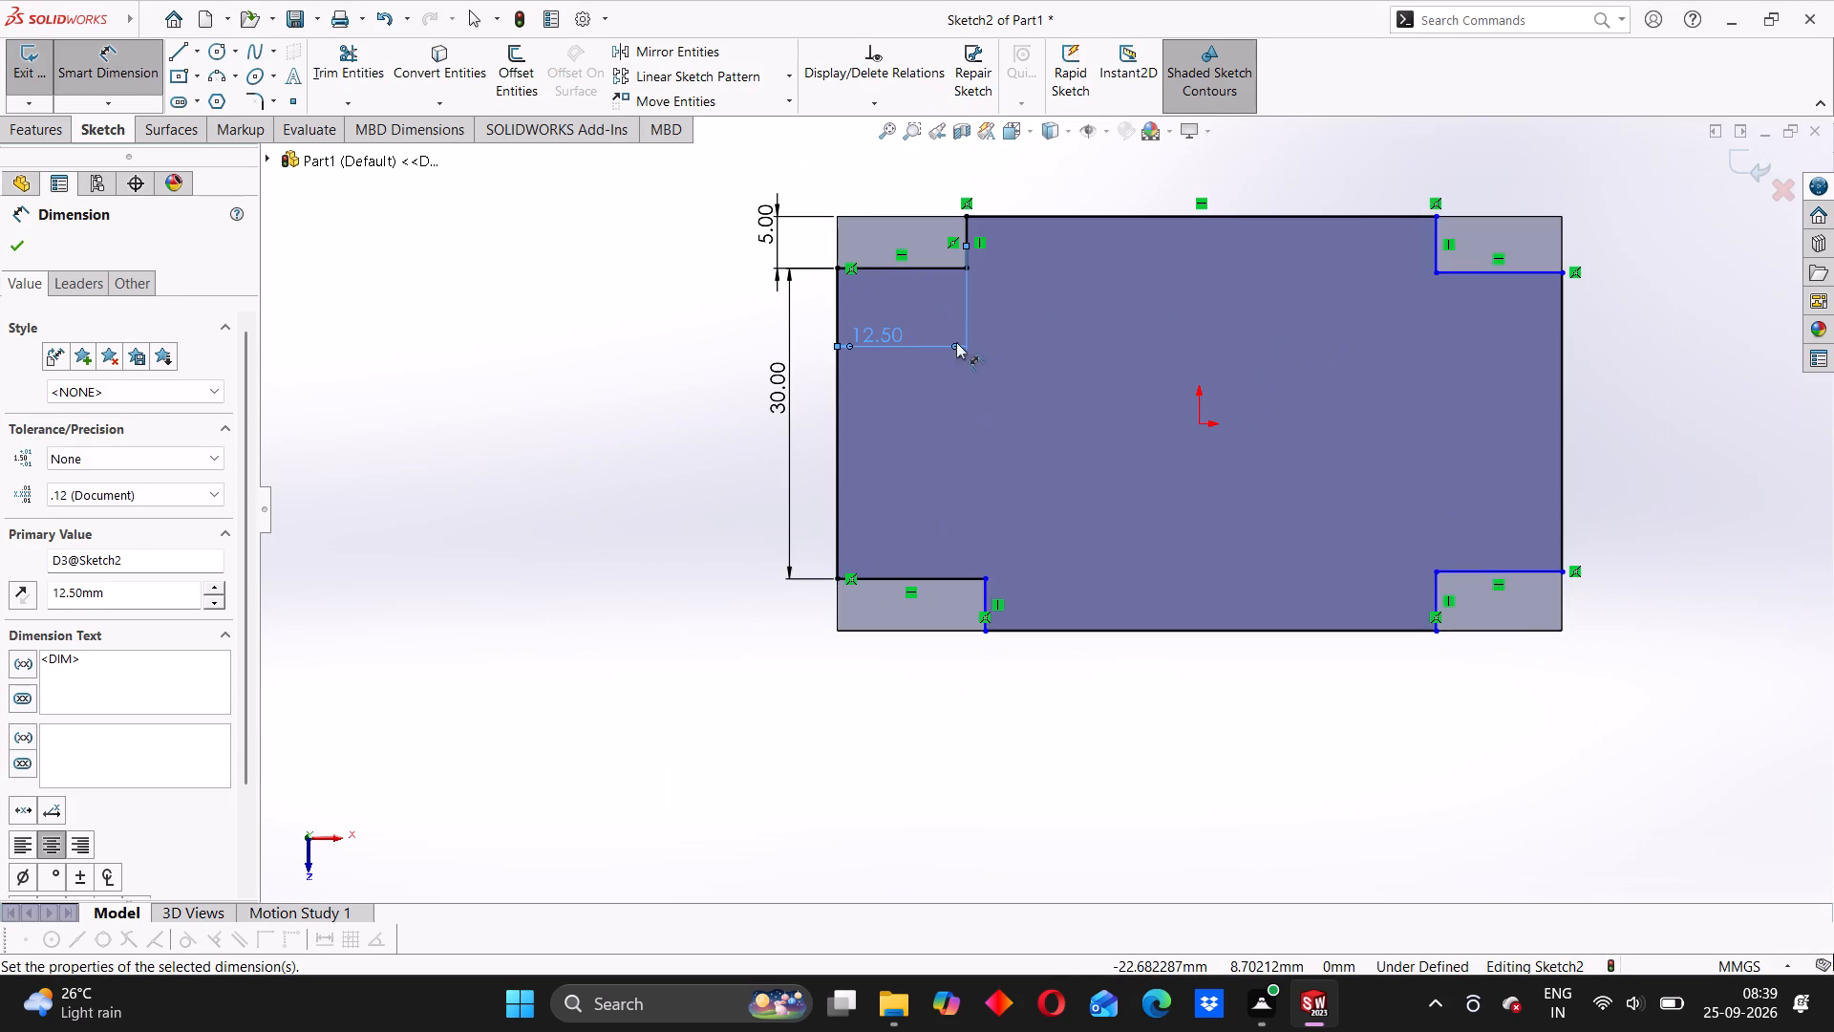
{"action": "key", "text": "Escape"}
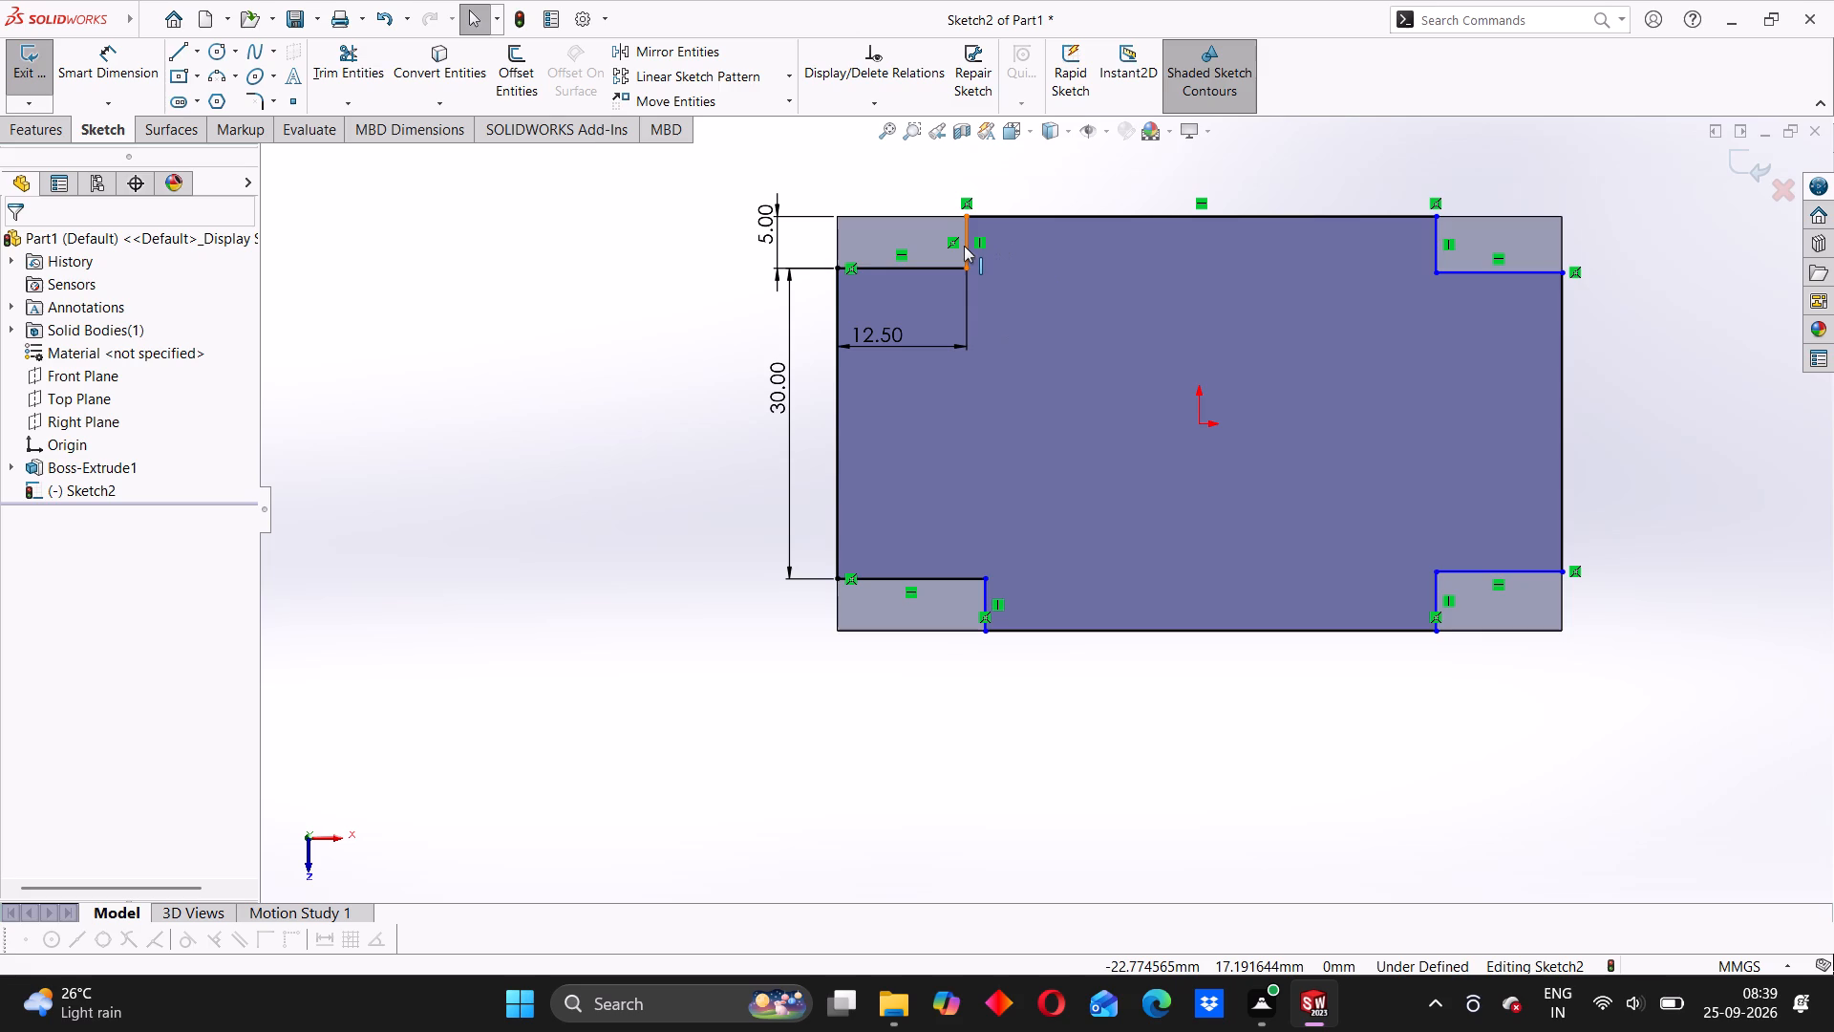
Make the short vertical lines of the upper-left and lower-left notches collinear.
{"action": "left_click", "coordinate": [964, 246]}
{"action": "left_click", "coordinate": [986, 597], "text": "ctrl"}
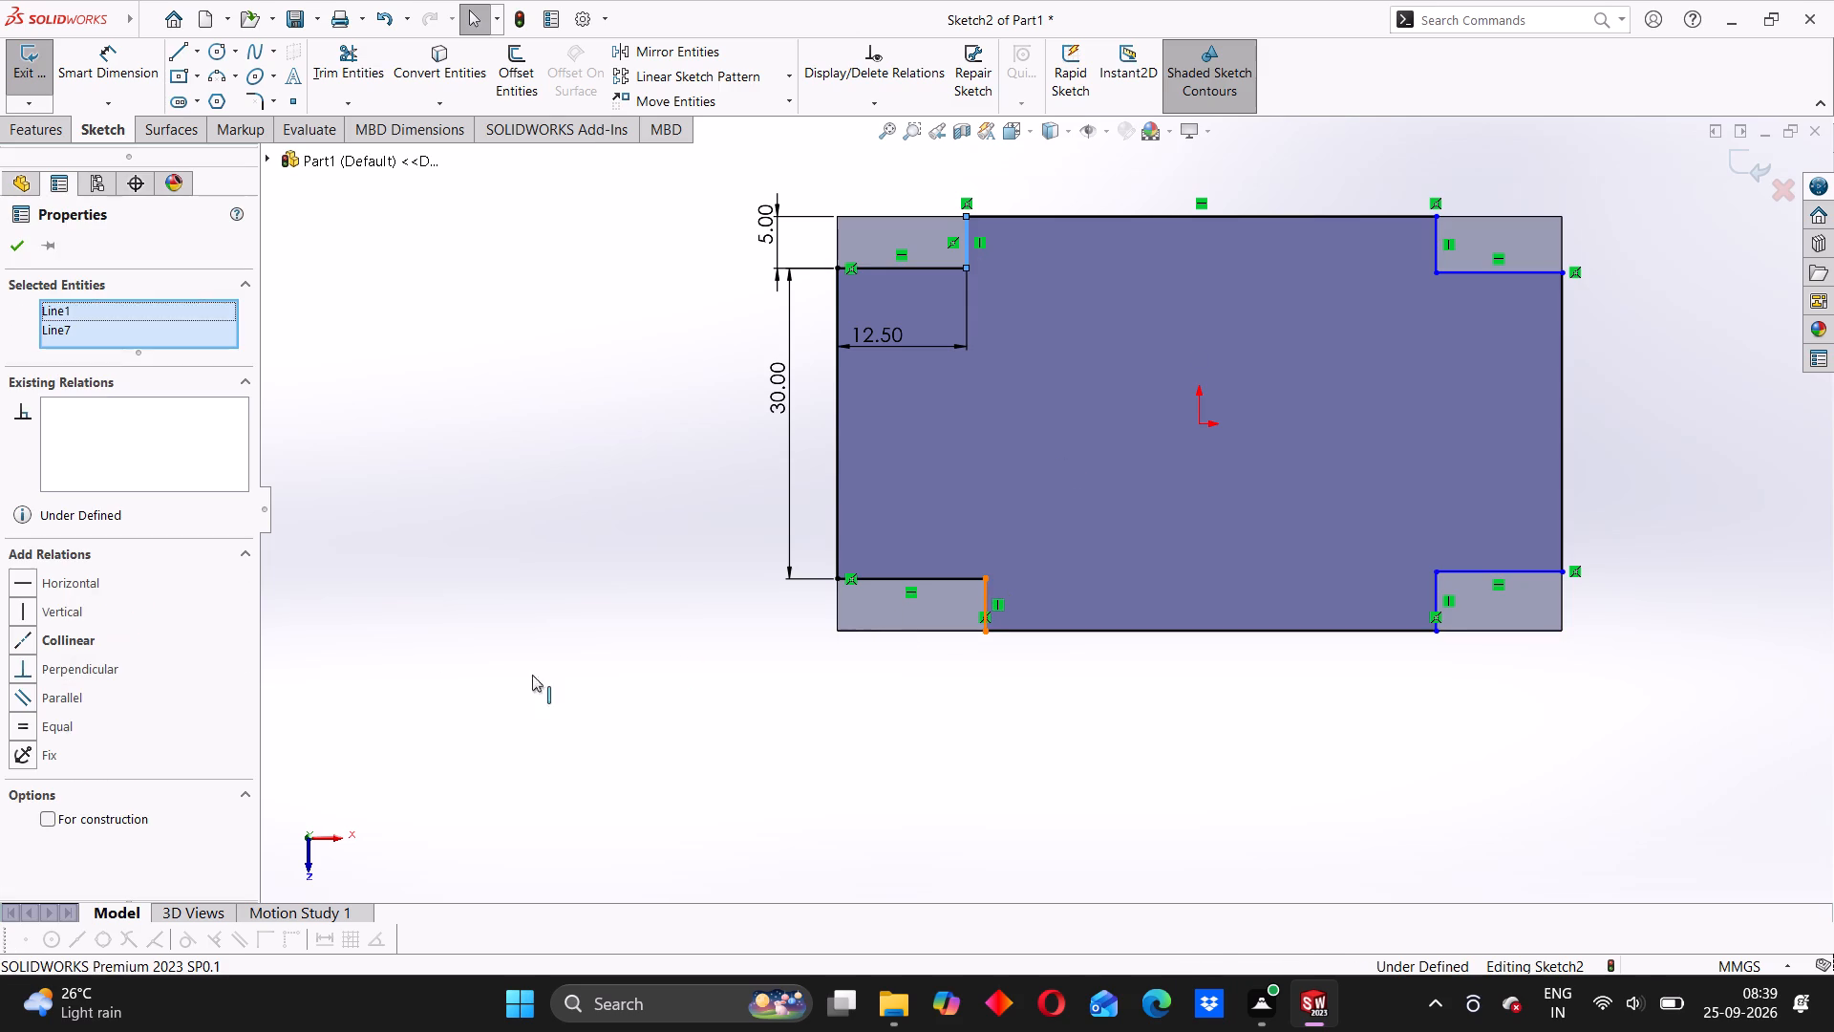
{"action": "left_click", "coordinate": [21, 642]}
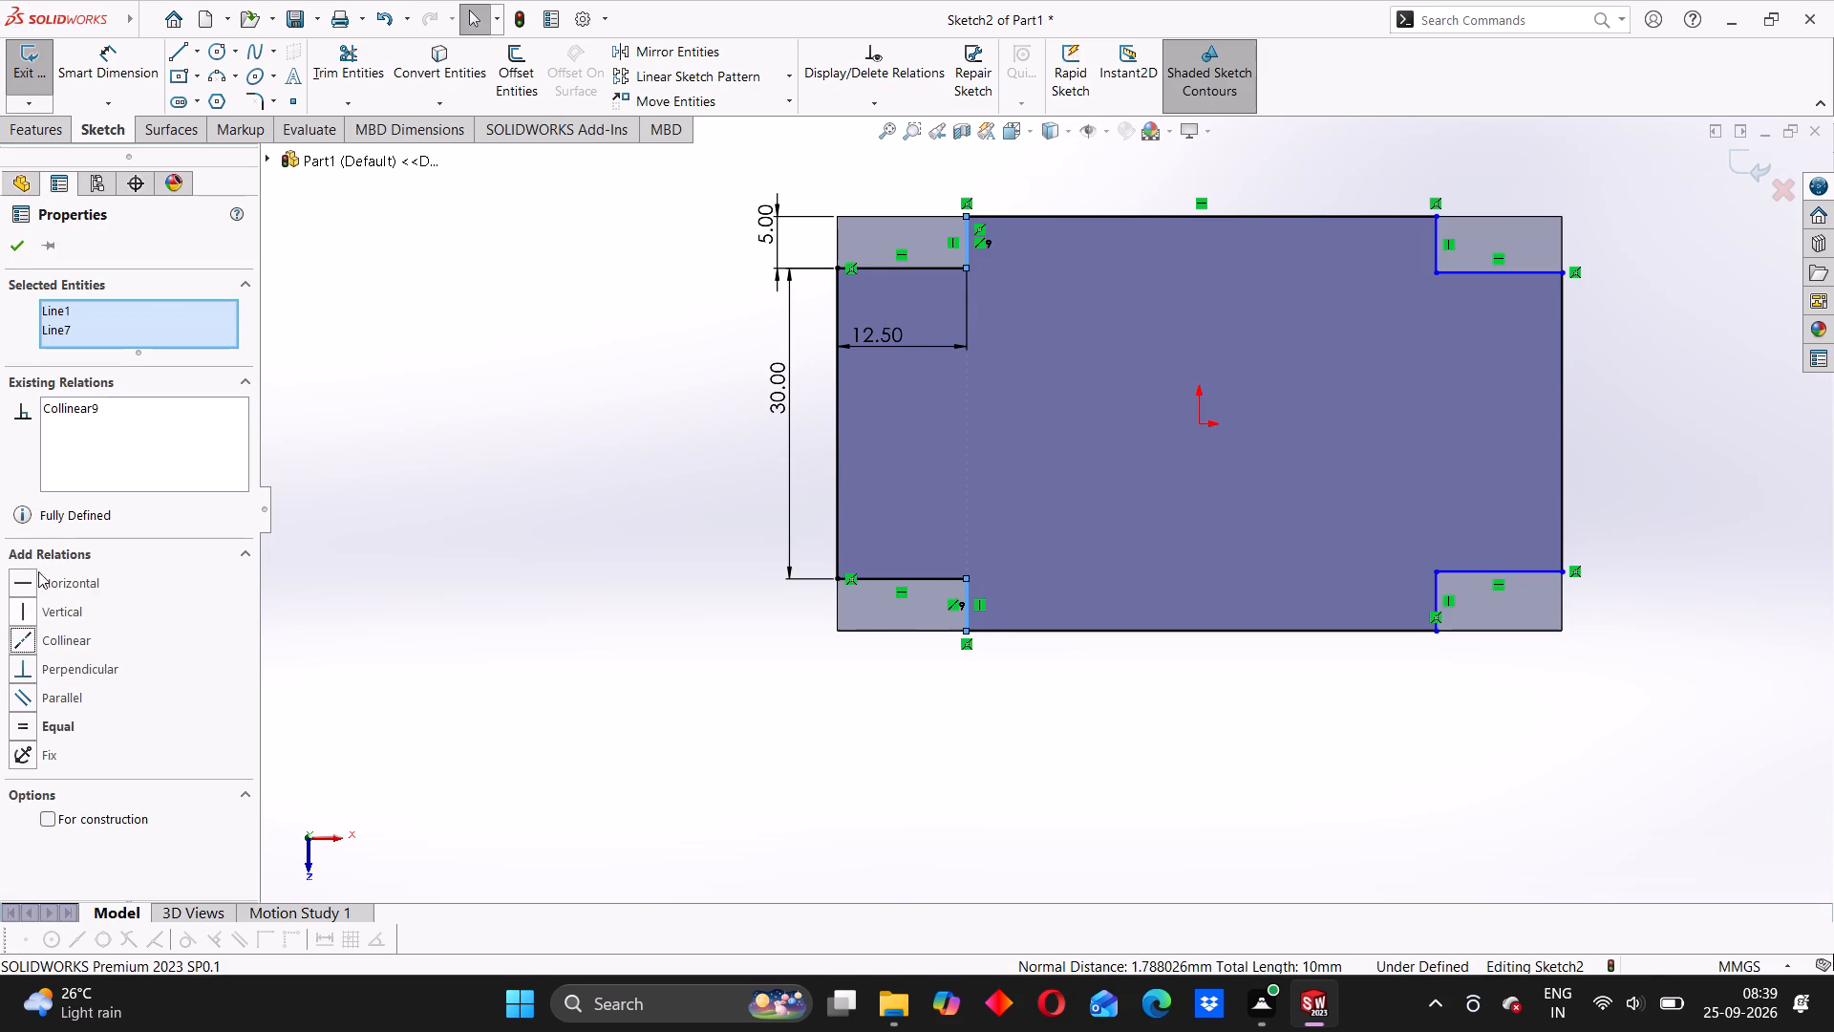
{"action": "left_click", "coordinate": [19, 254]}
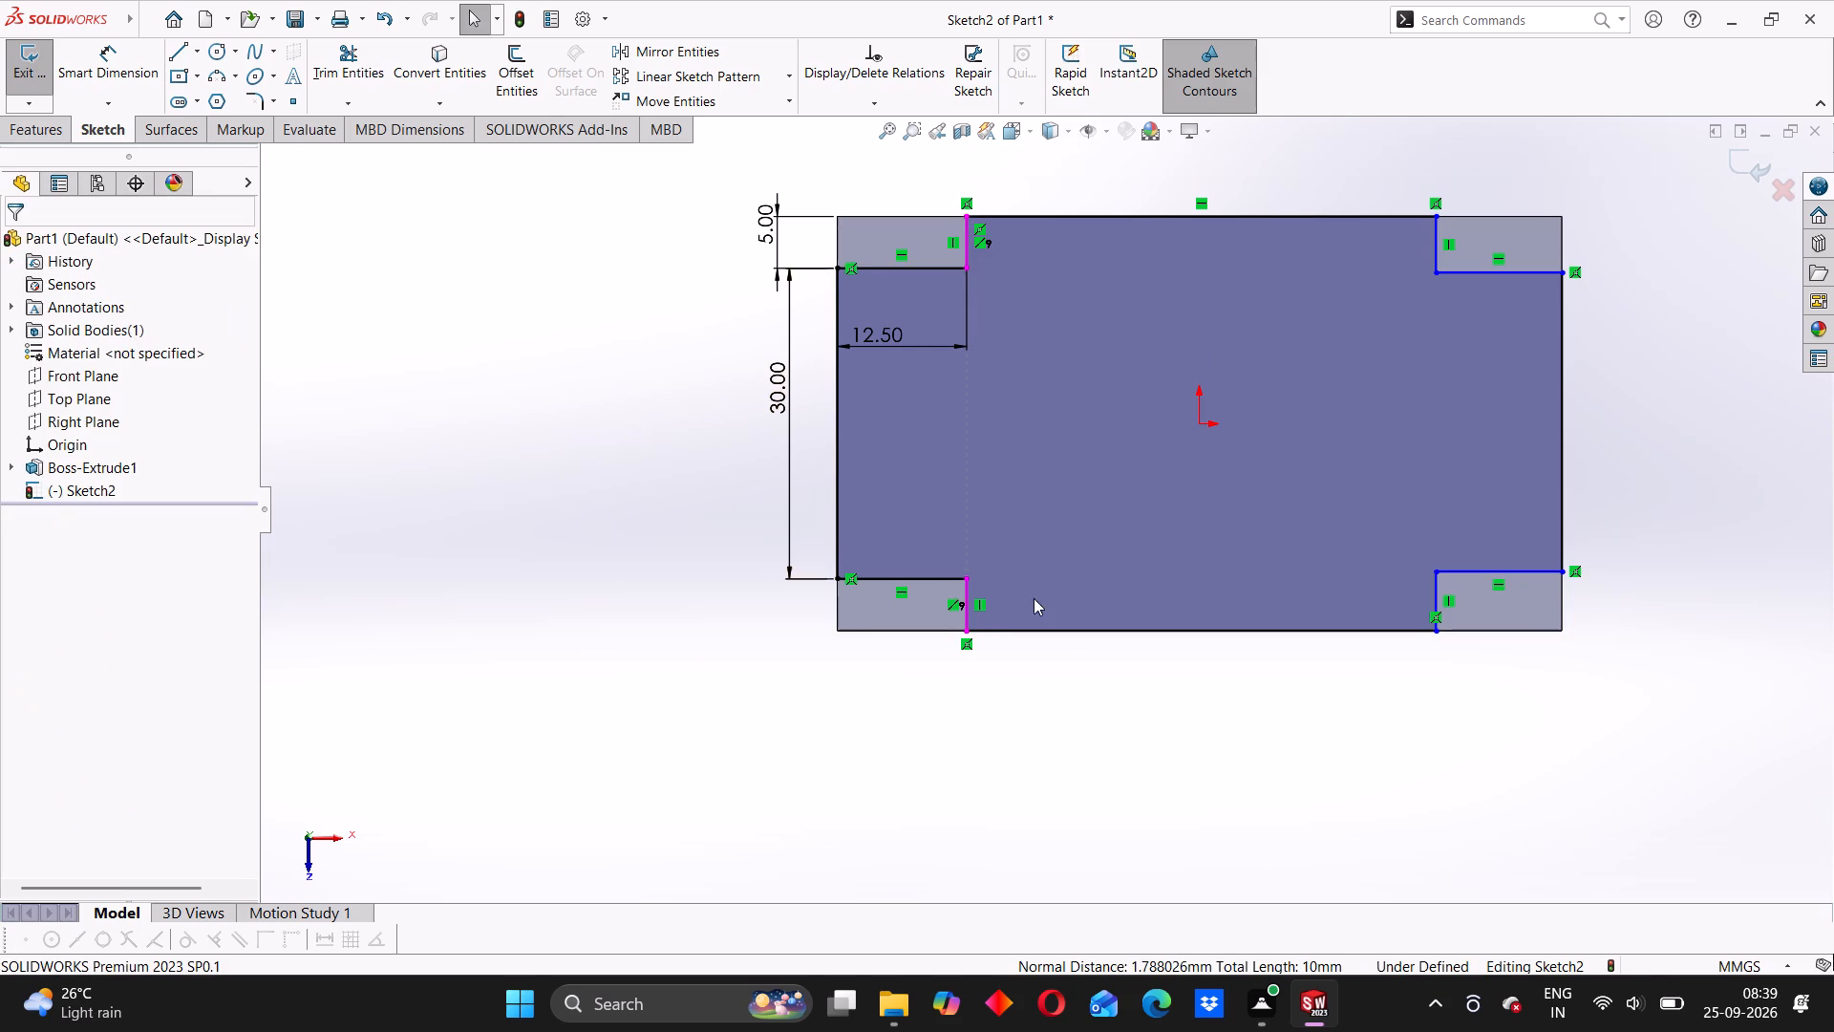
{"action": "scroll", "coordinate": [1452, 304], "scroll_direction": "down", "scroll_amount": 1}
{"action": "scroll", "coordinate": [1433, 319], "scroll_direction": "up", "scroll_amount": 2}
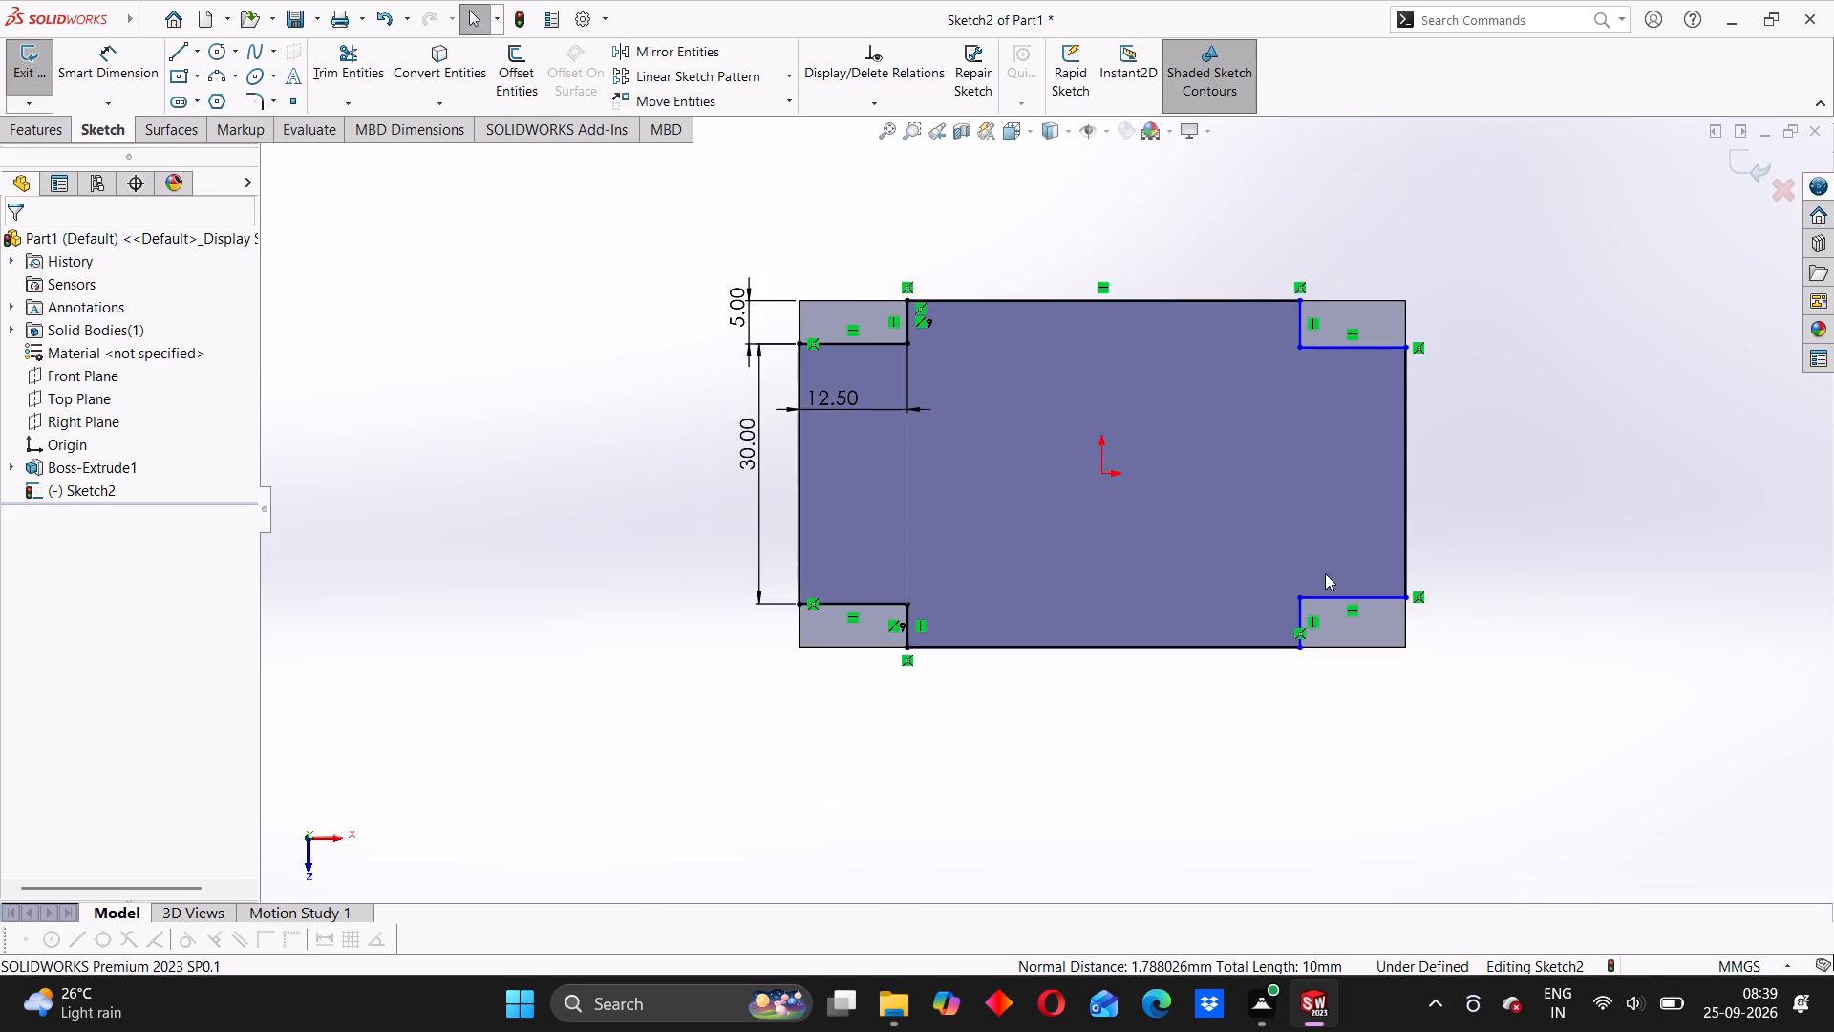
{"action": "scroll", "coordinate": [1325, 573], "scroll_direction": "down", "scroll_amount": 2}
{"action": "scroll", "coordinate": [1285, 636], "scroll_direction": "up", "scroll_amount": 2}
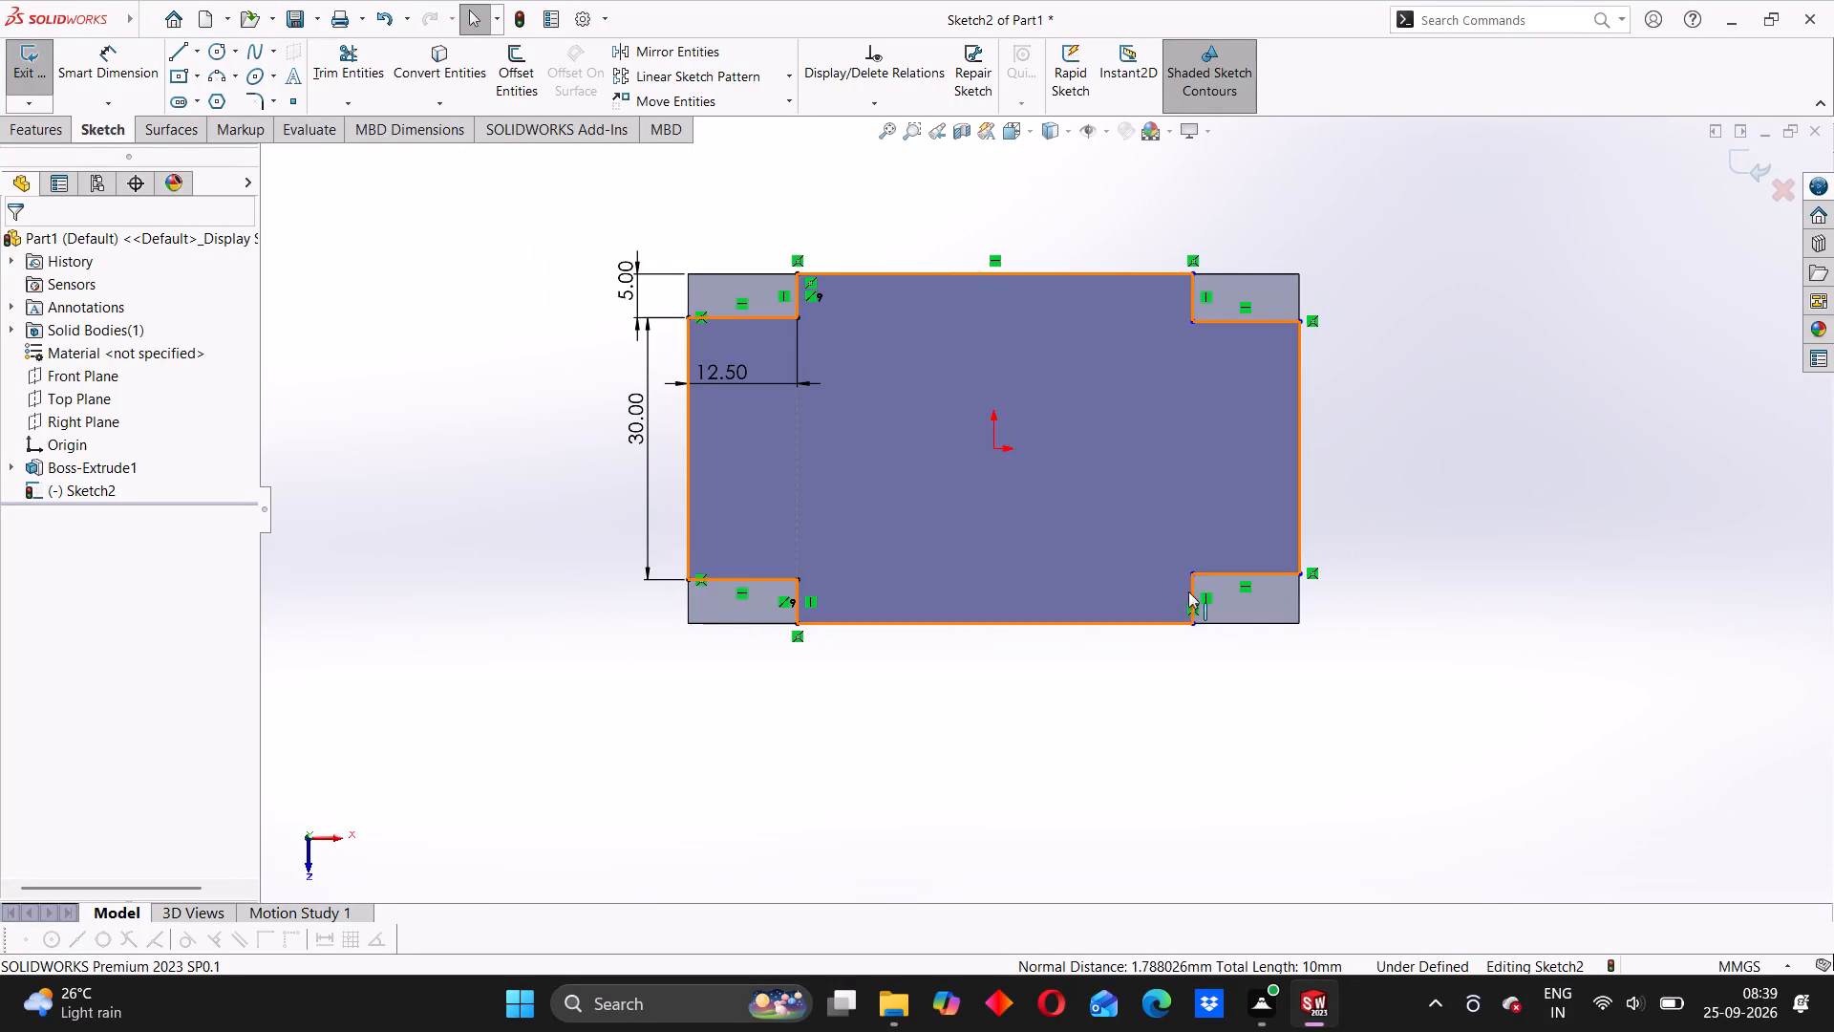
Dimension the lower-right notch 5 mm deep and 12.5 mm wide from the block's right edge.
{"action": "left_click", "coordinate": [130, 68]}
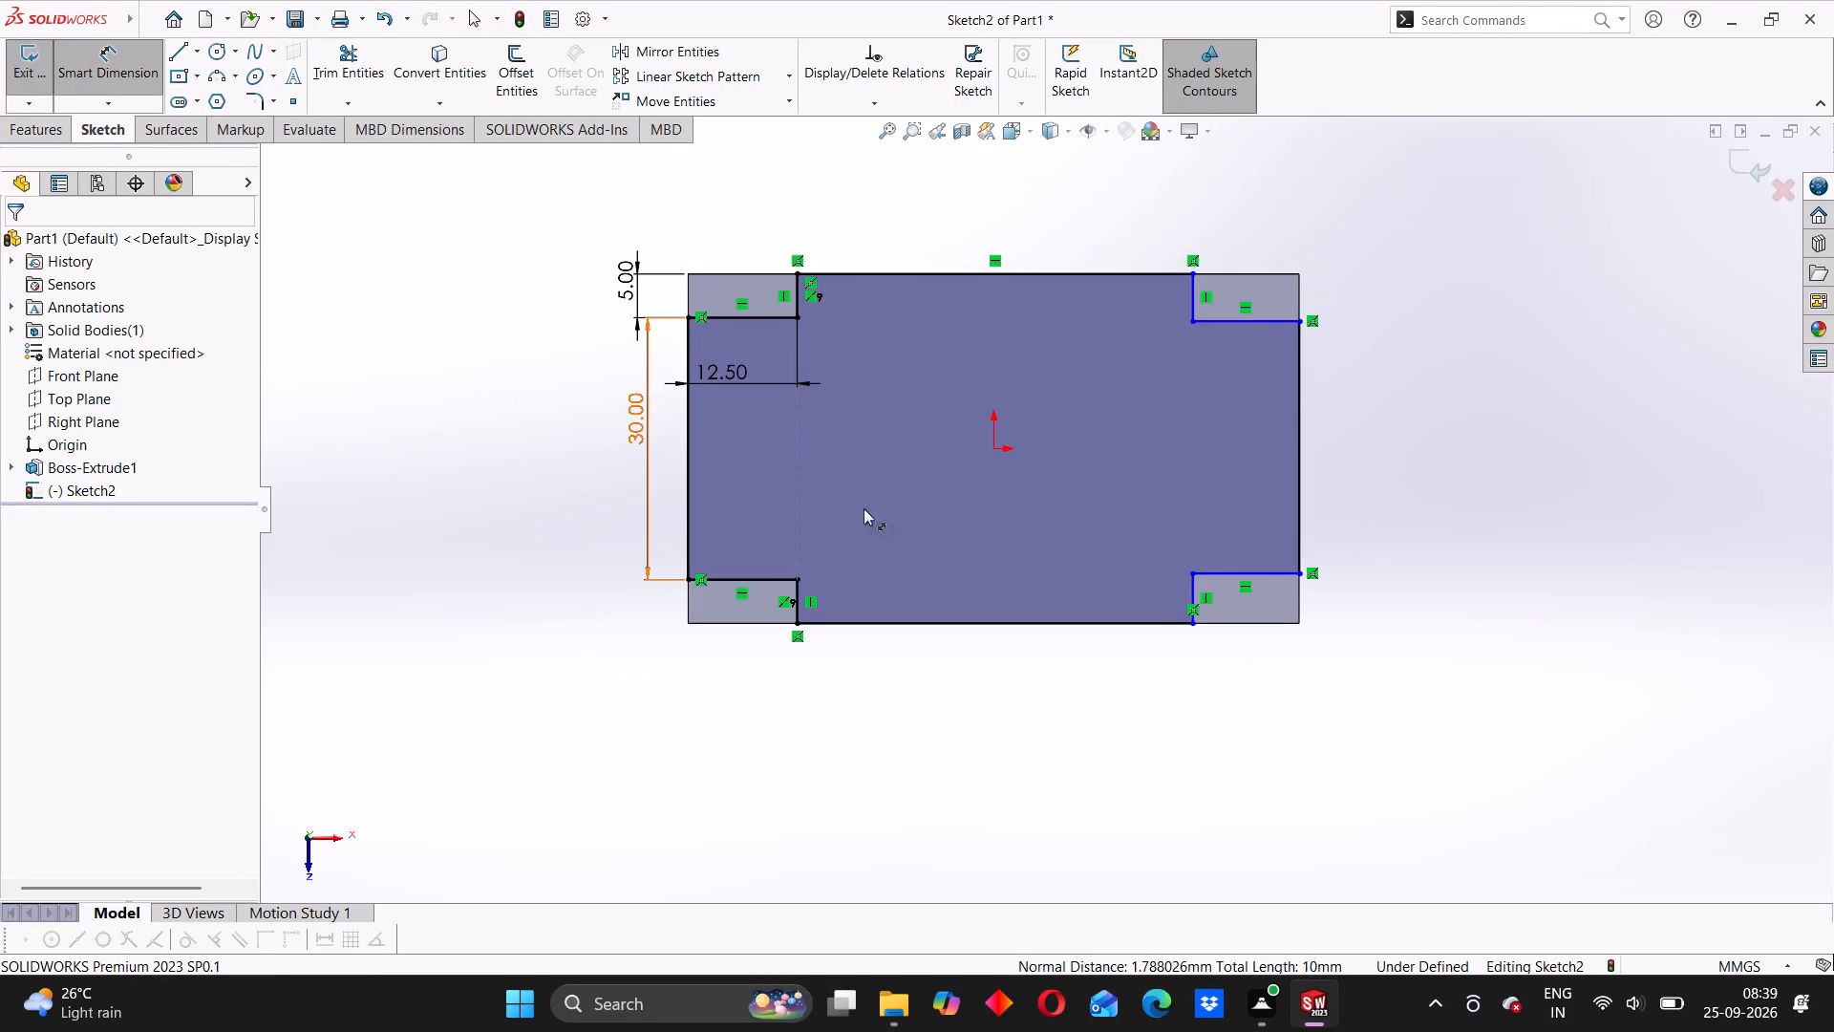
{"action": "left_click", "coordinate": [1193, 591]}
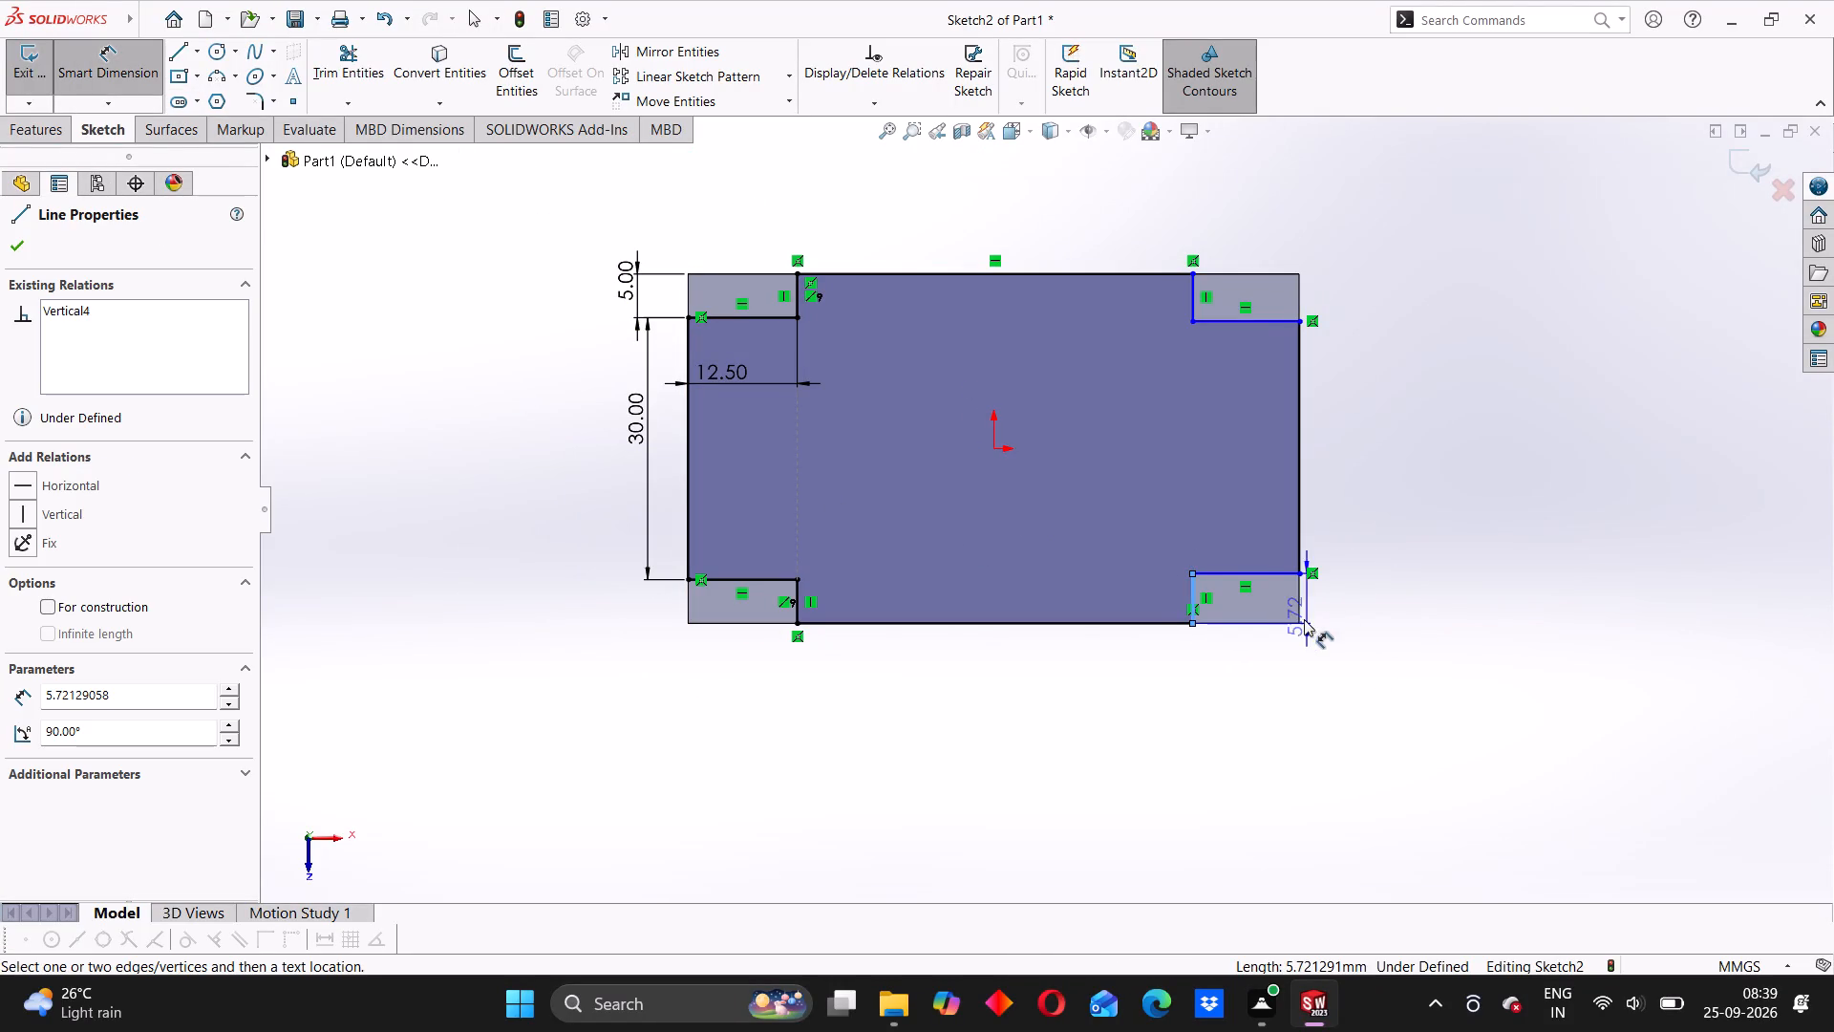
{"action": "left_click", "coordinate": [1351, 611]}
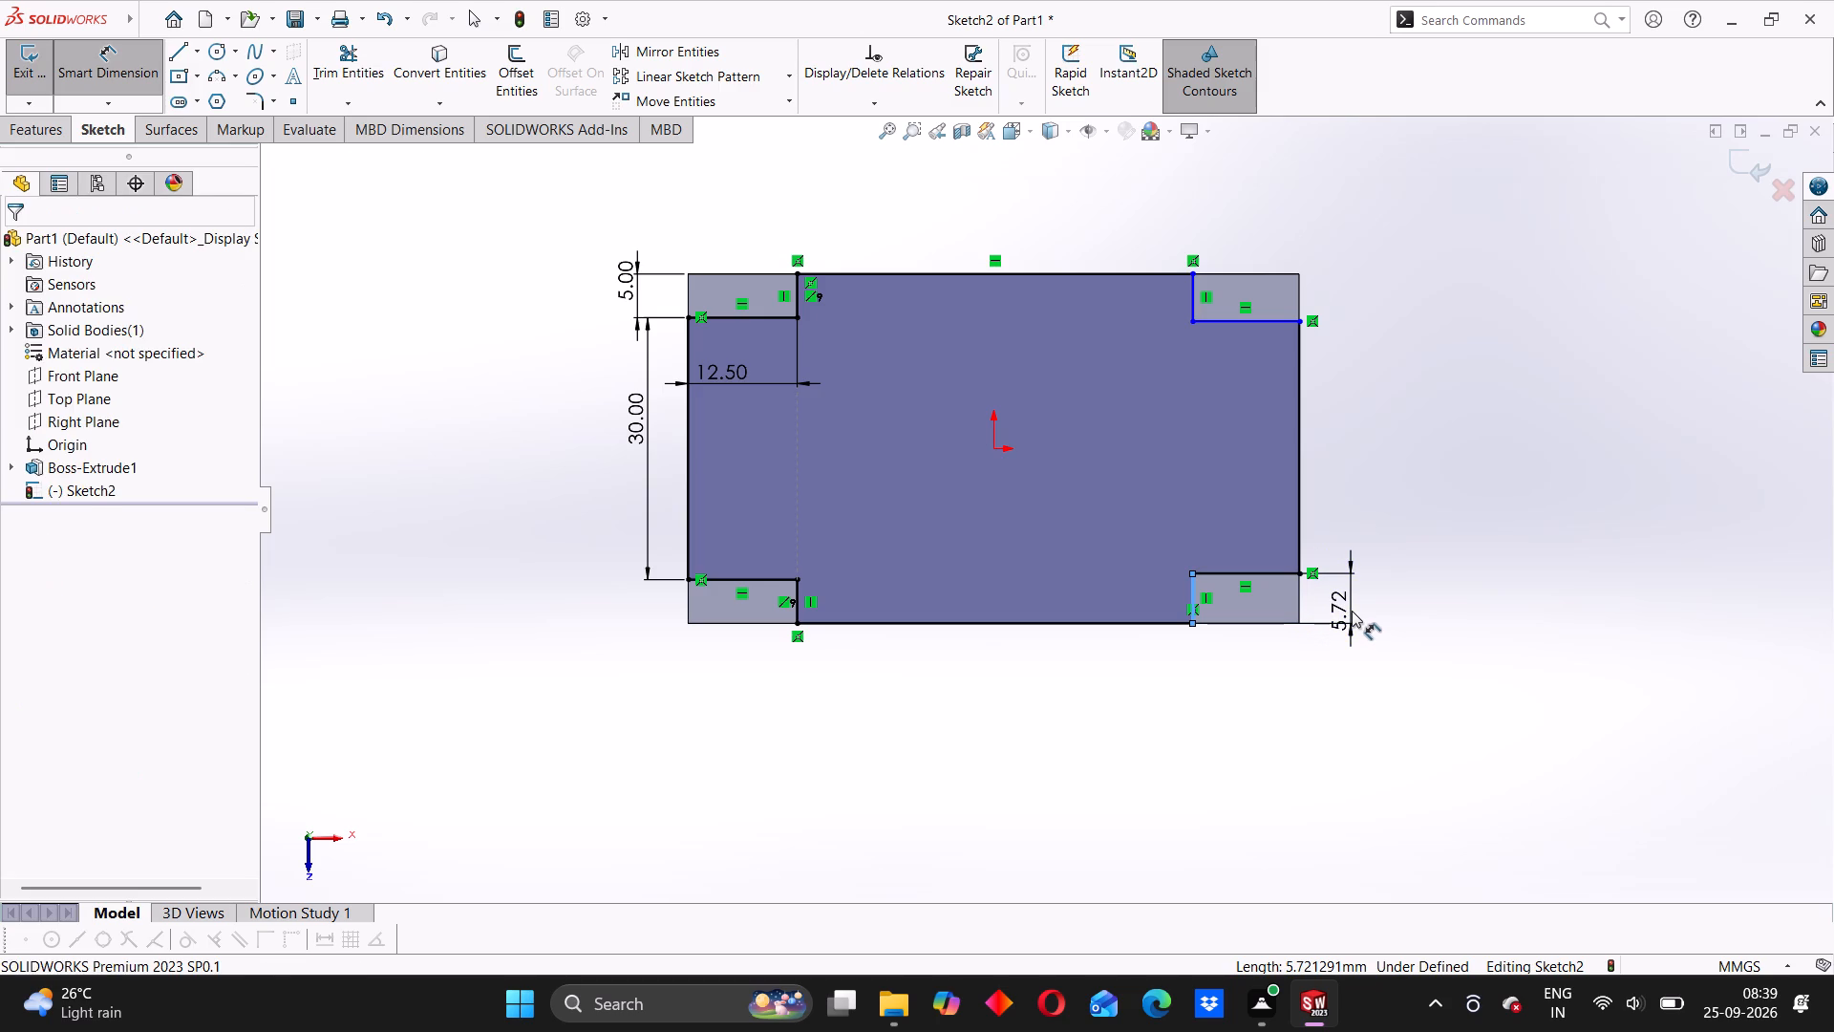
{"action": "key", "text": "5"}
{"action": "key", "text": "Return"}
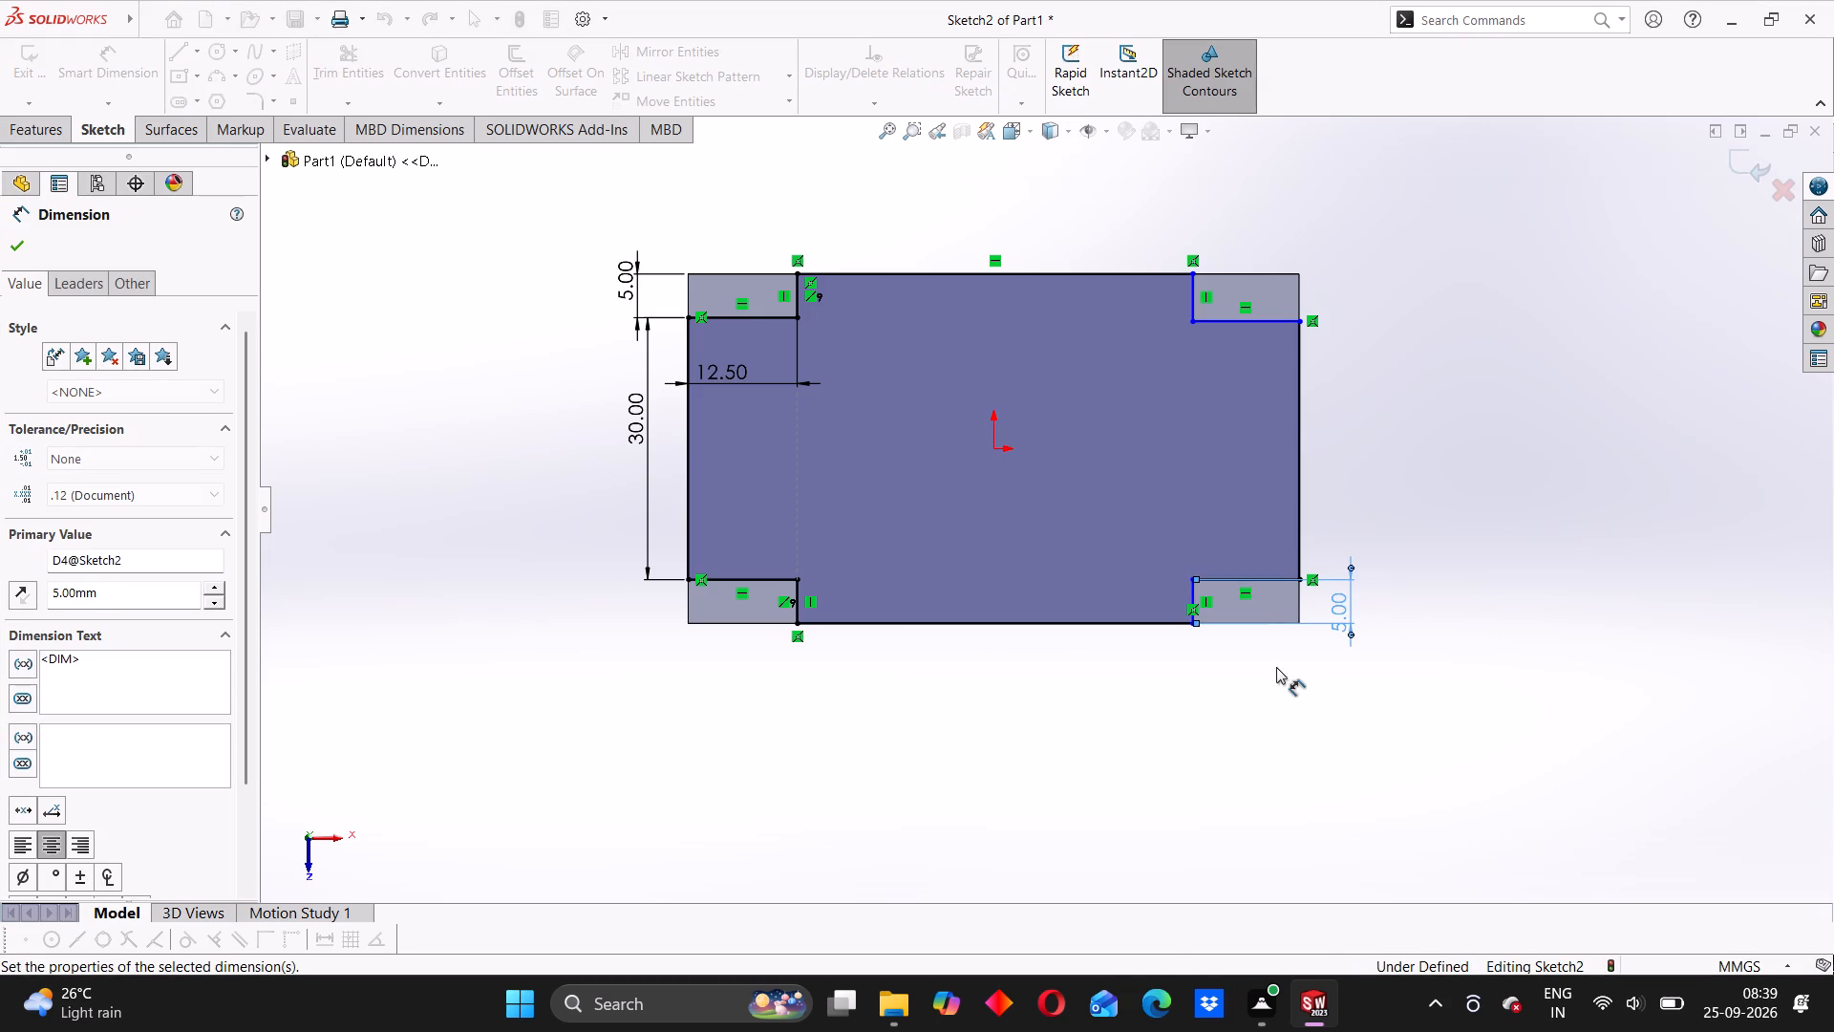
{"action": "left_click", "coordinate": [1190, 592]}
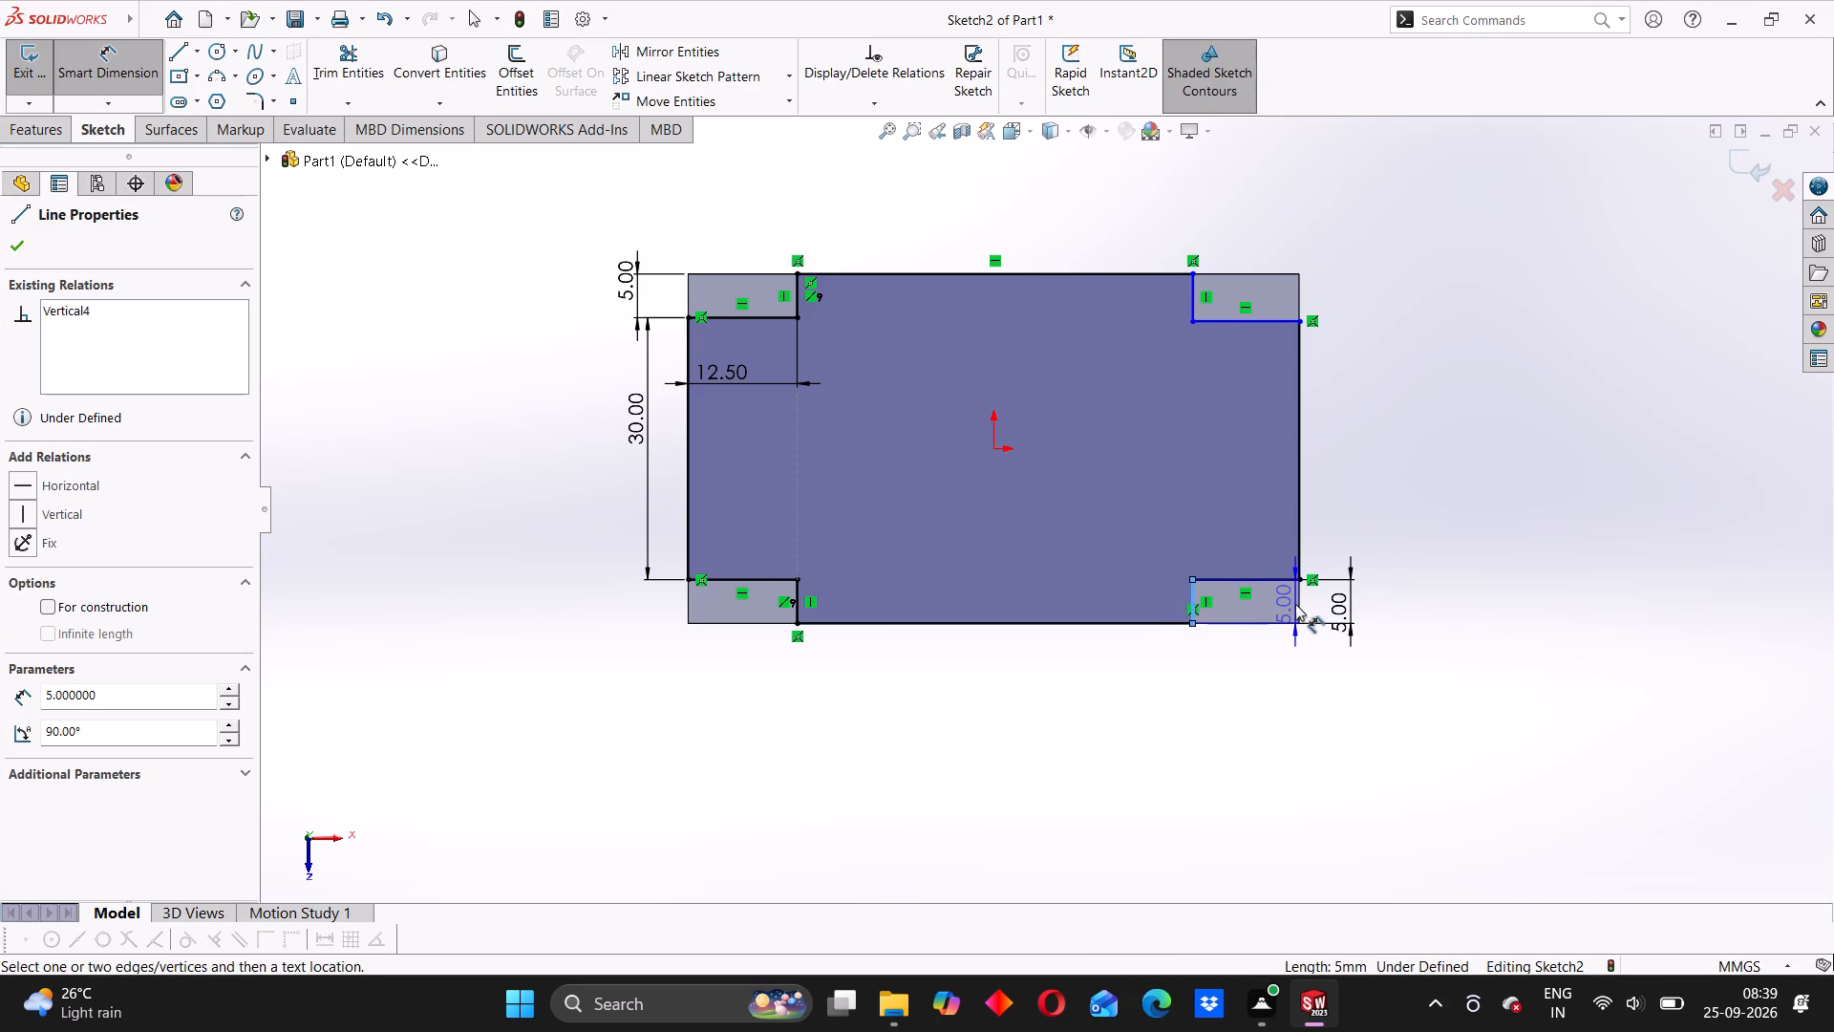
{"action": "left_click", "coordinate": [1297, 602]}
{"action": "left_click", "coordinate": [1259, 671]}
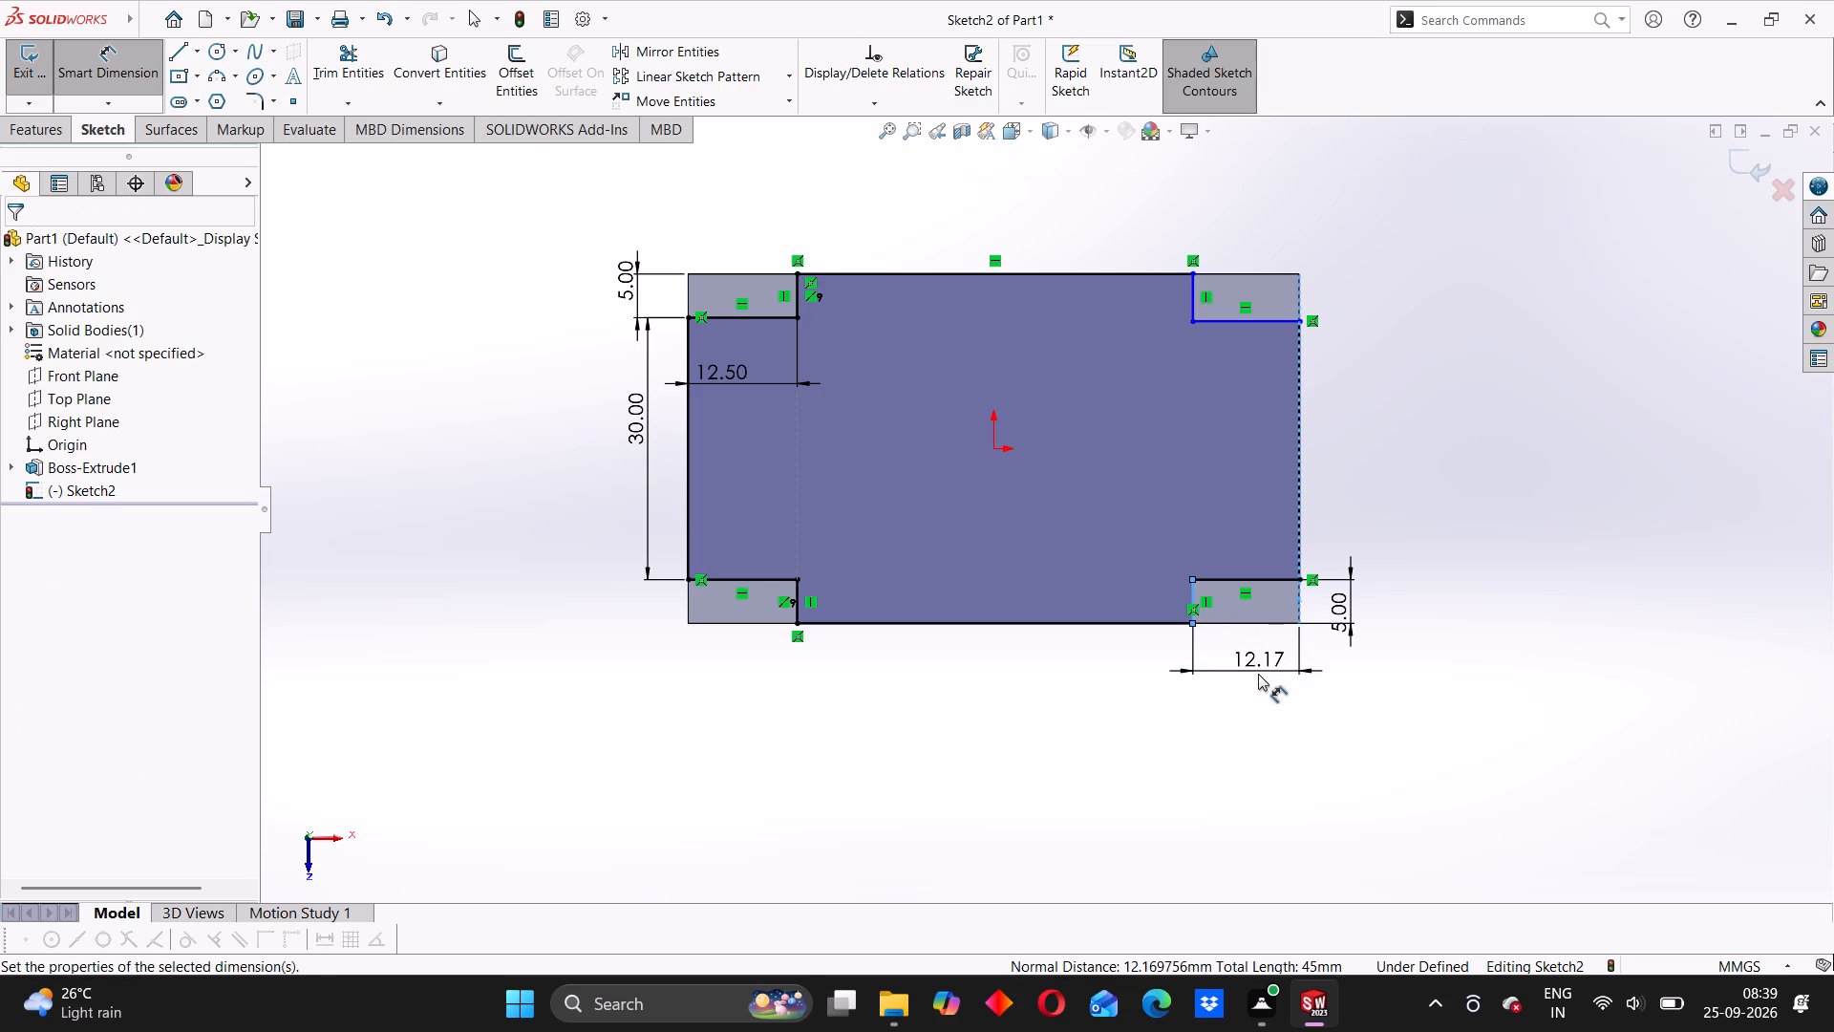
{"action": "key", "text": "1"}
{"action": "key", "text": "2"}
{"action": "key", "text": "period"}
{"action": "key", "text": "5"}
{"action": "key", "text": "Return"}
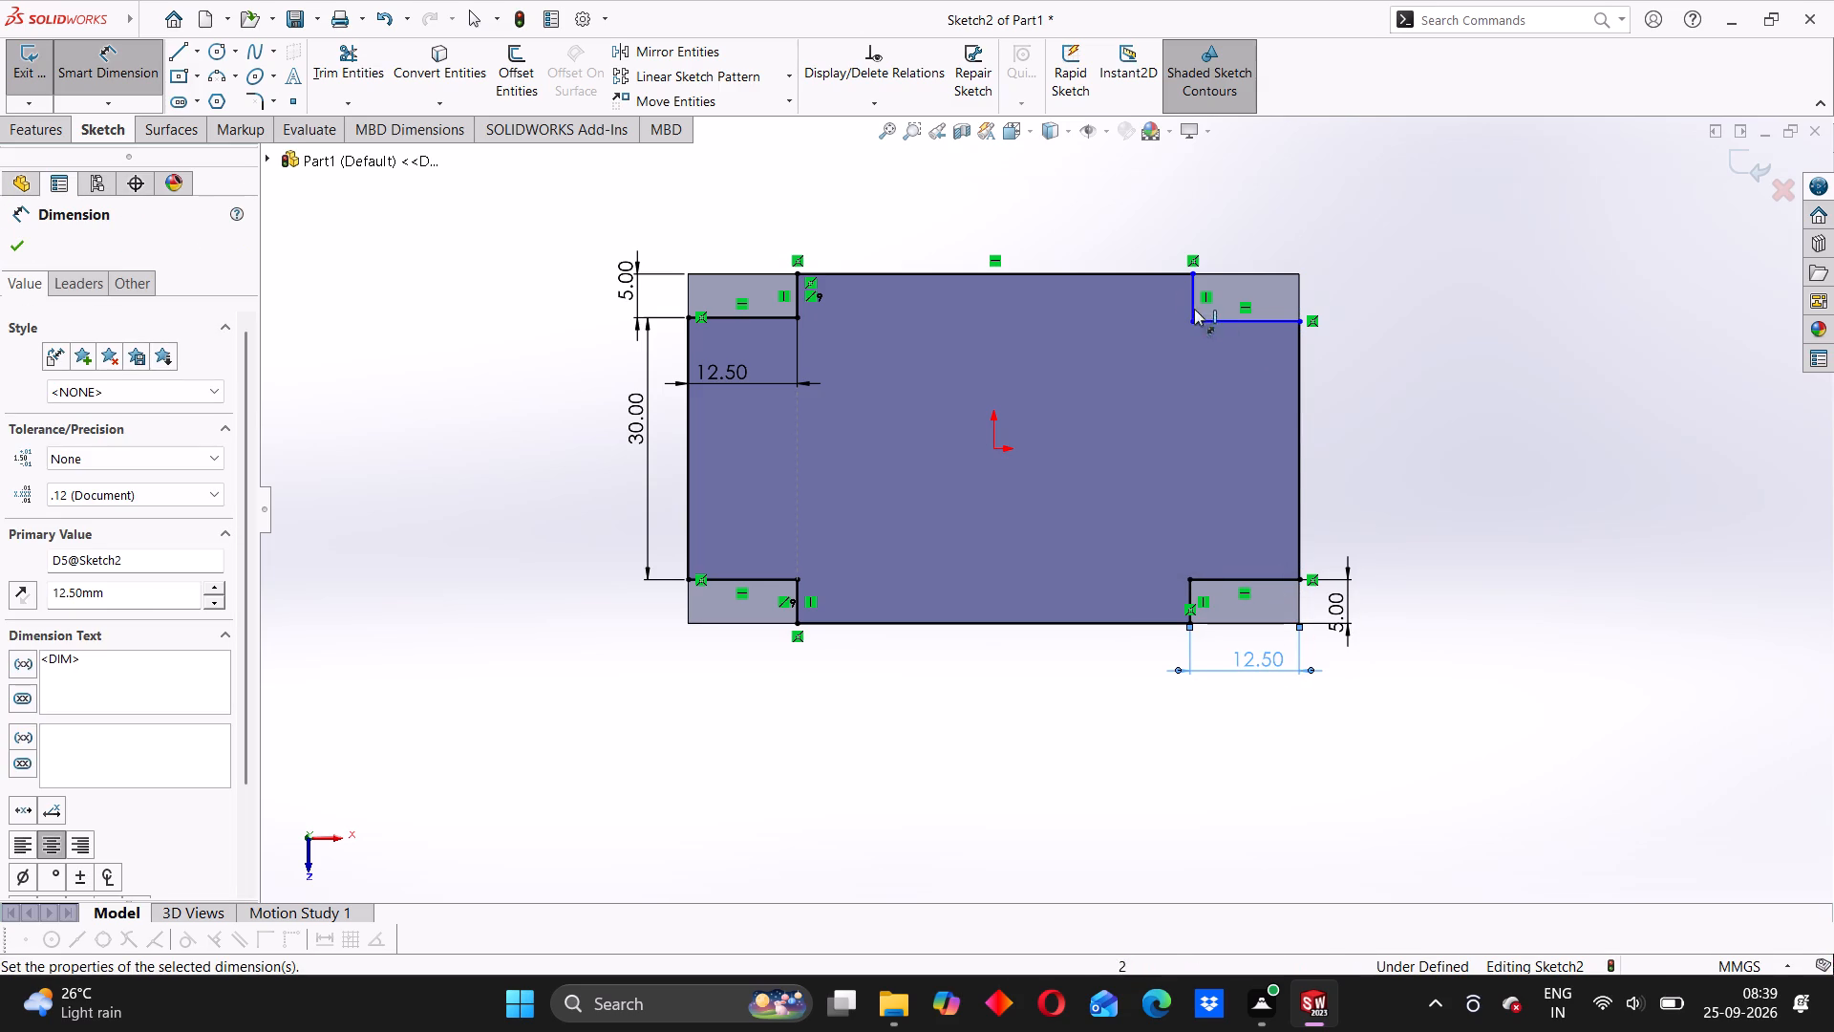
Dimension the outline's right vertical line 30 mm long.
{"action": "left_click", "coordinate": [1303, 382]}
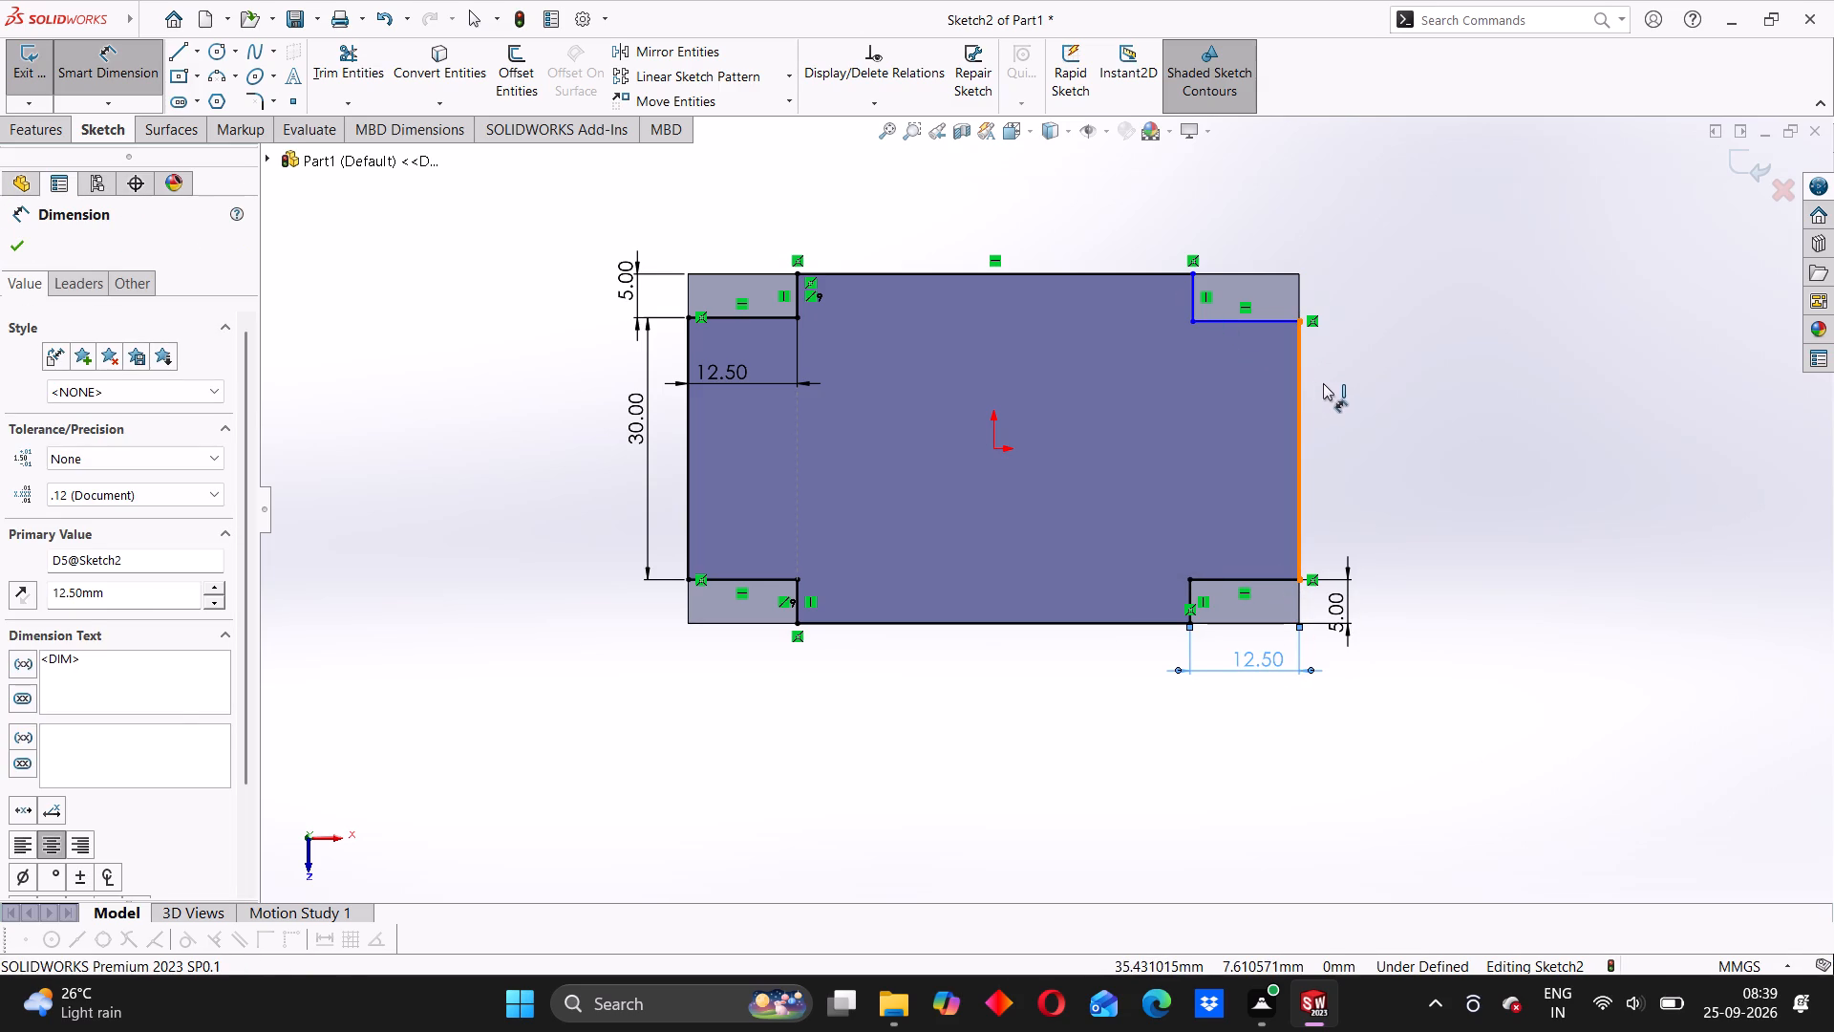
{"action": "left_click", "coordinate": [1359, 394]}
{"action": "type", "text": "30"}
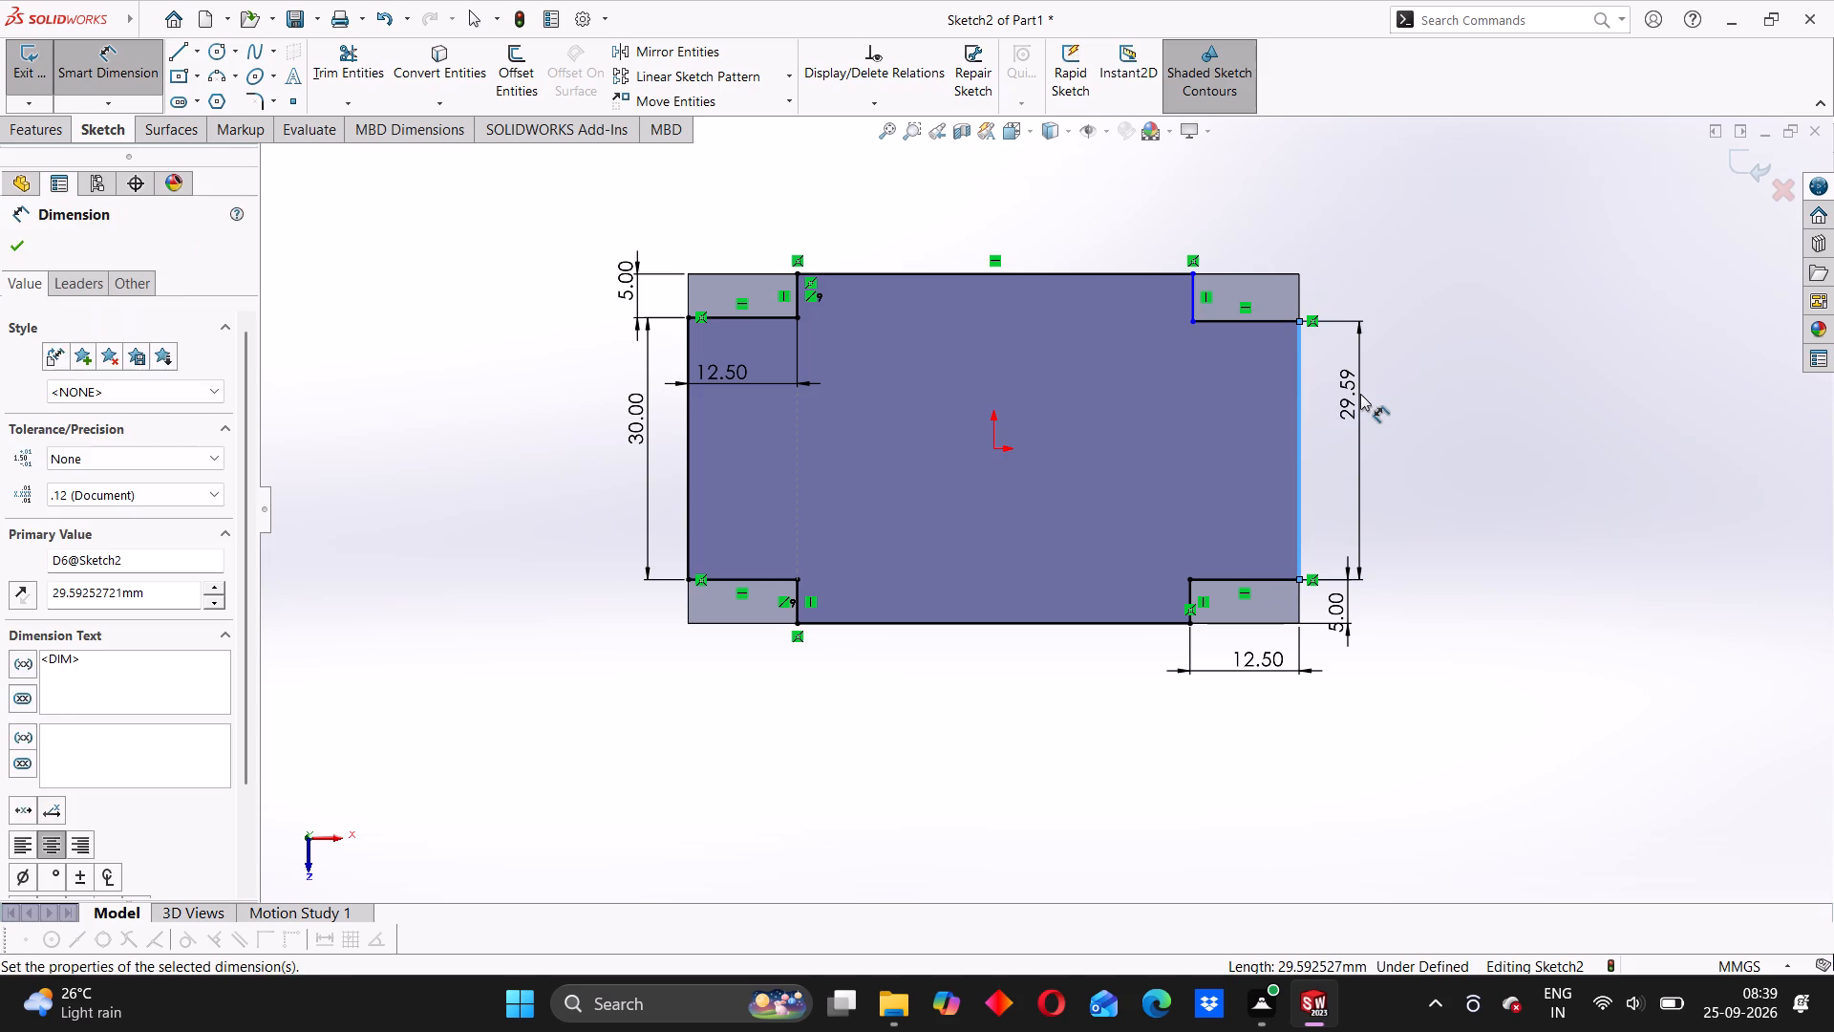
{"action": "key", "text": "Return"}
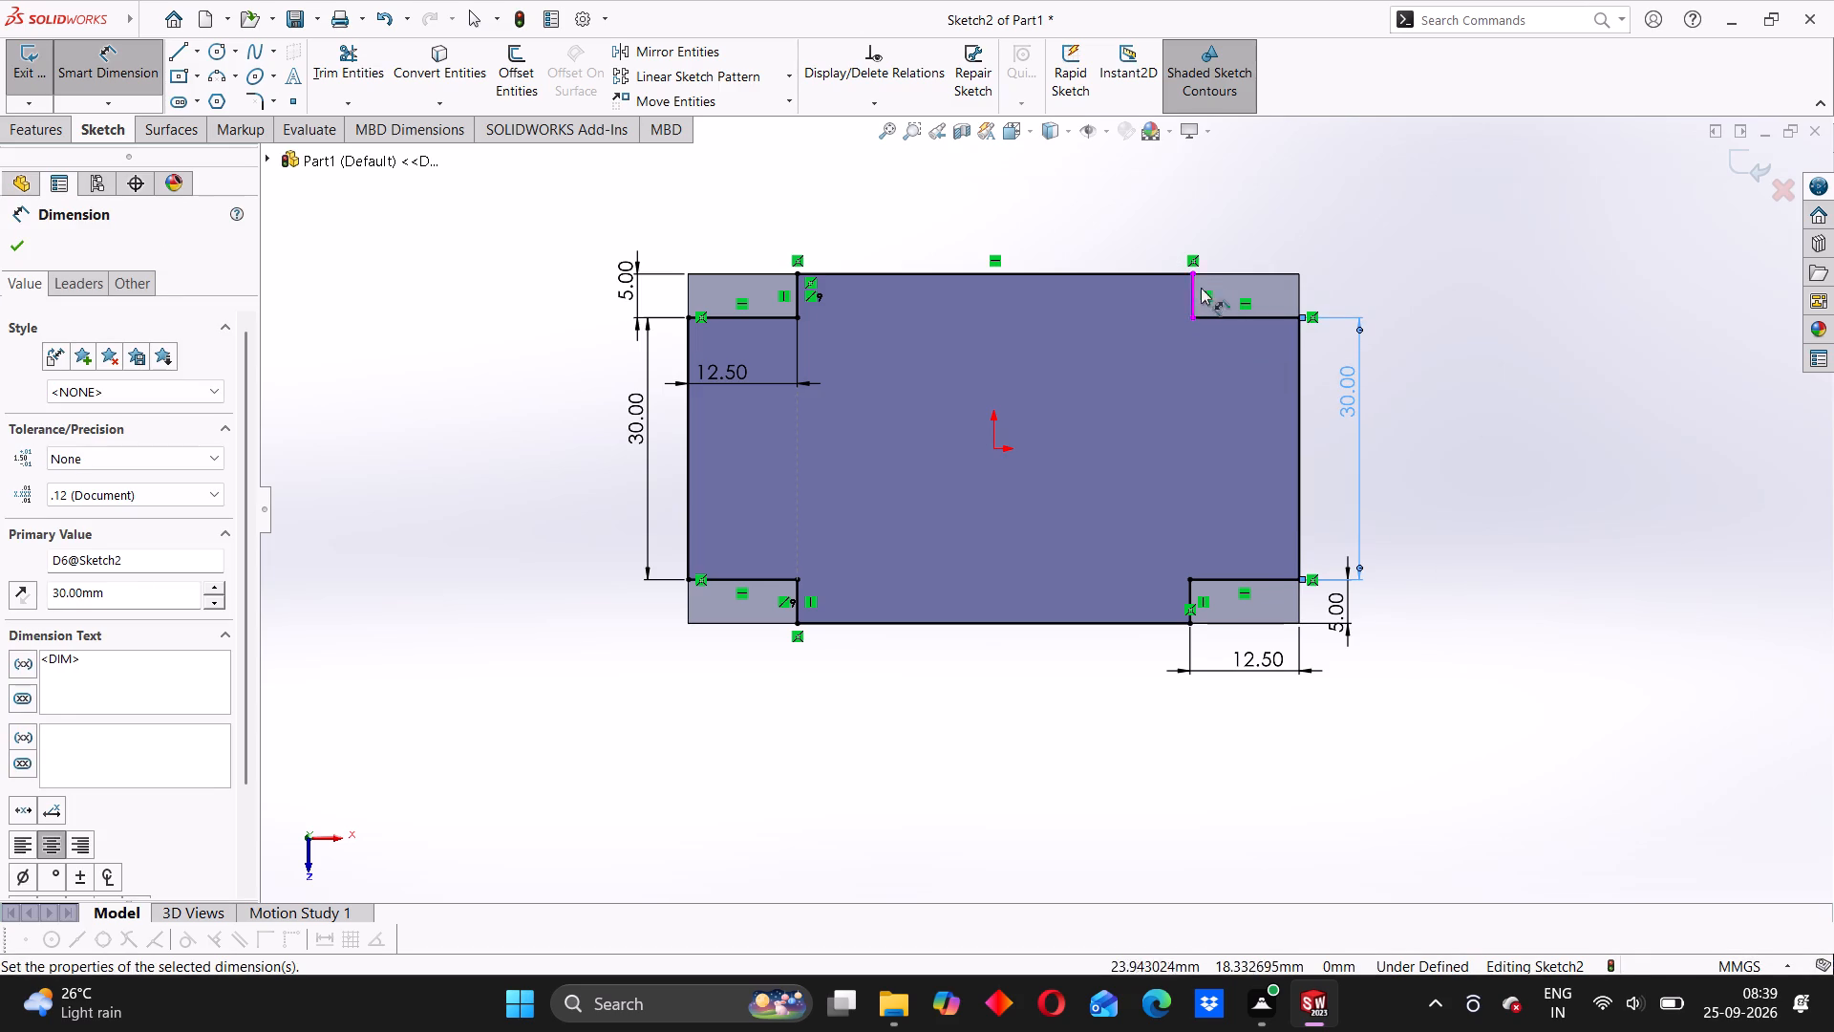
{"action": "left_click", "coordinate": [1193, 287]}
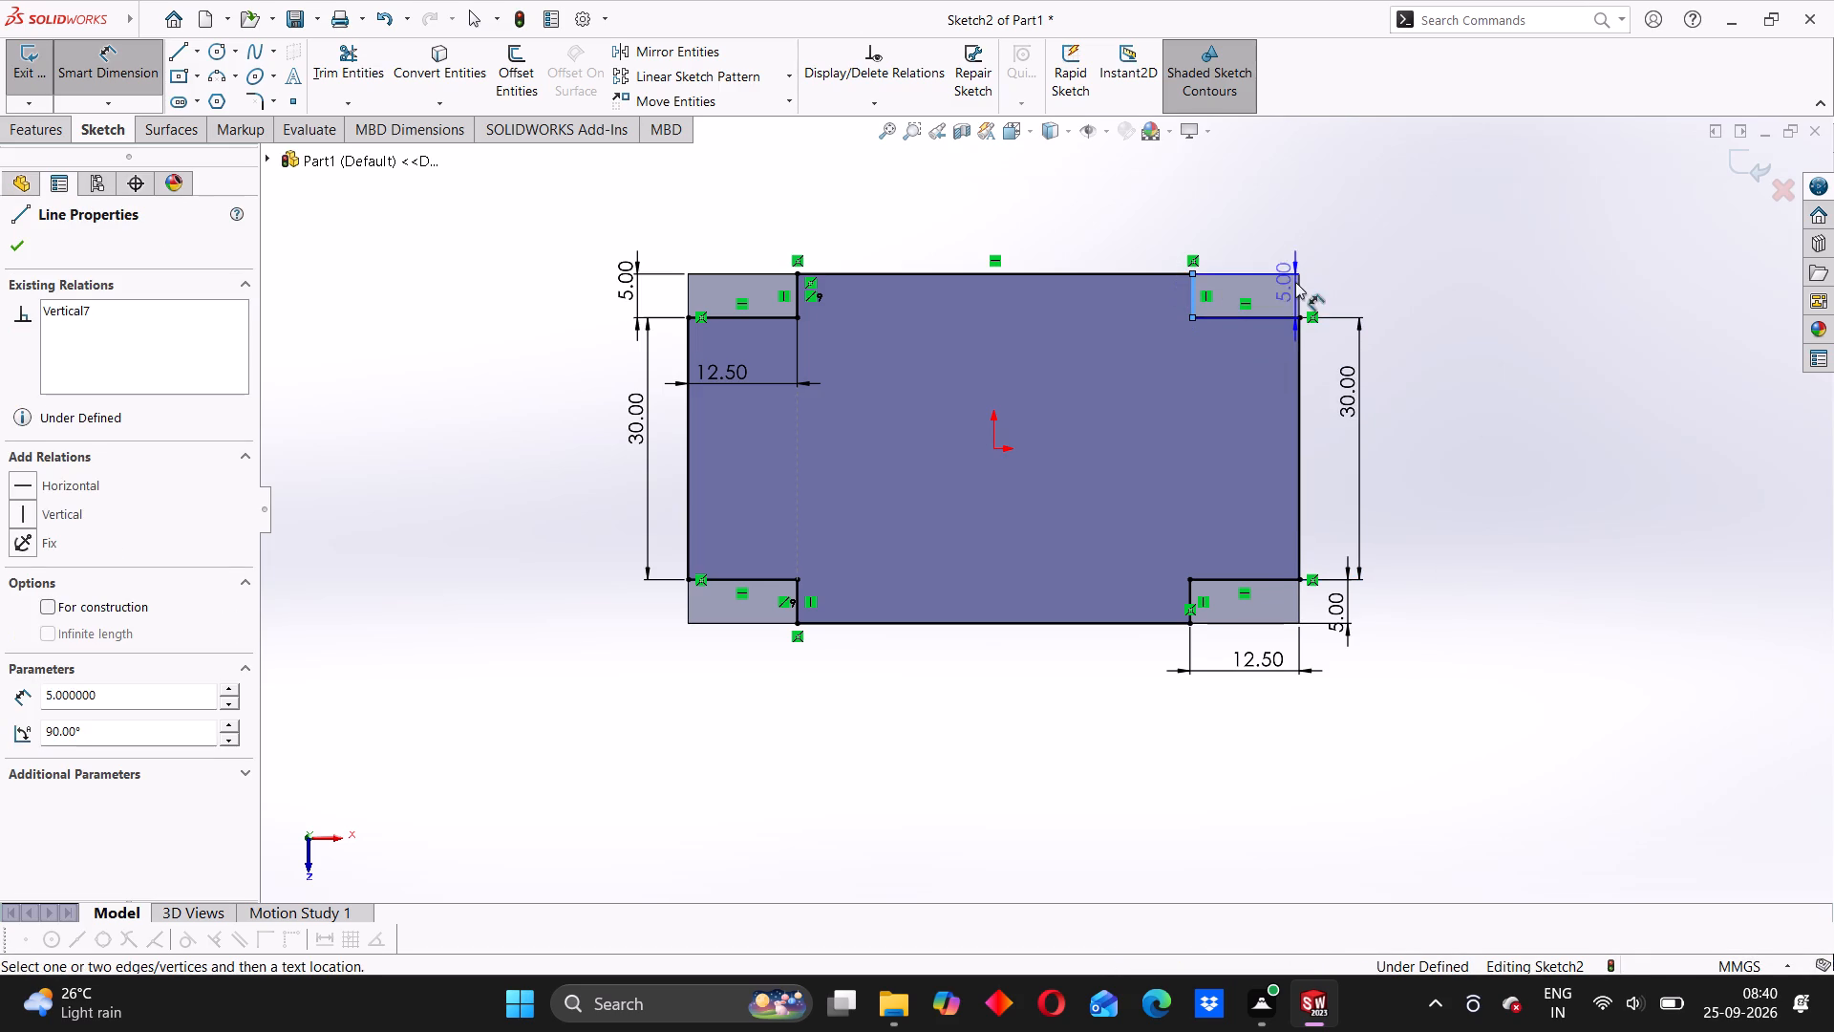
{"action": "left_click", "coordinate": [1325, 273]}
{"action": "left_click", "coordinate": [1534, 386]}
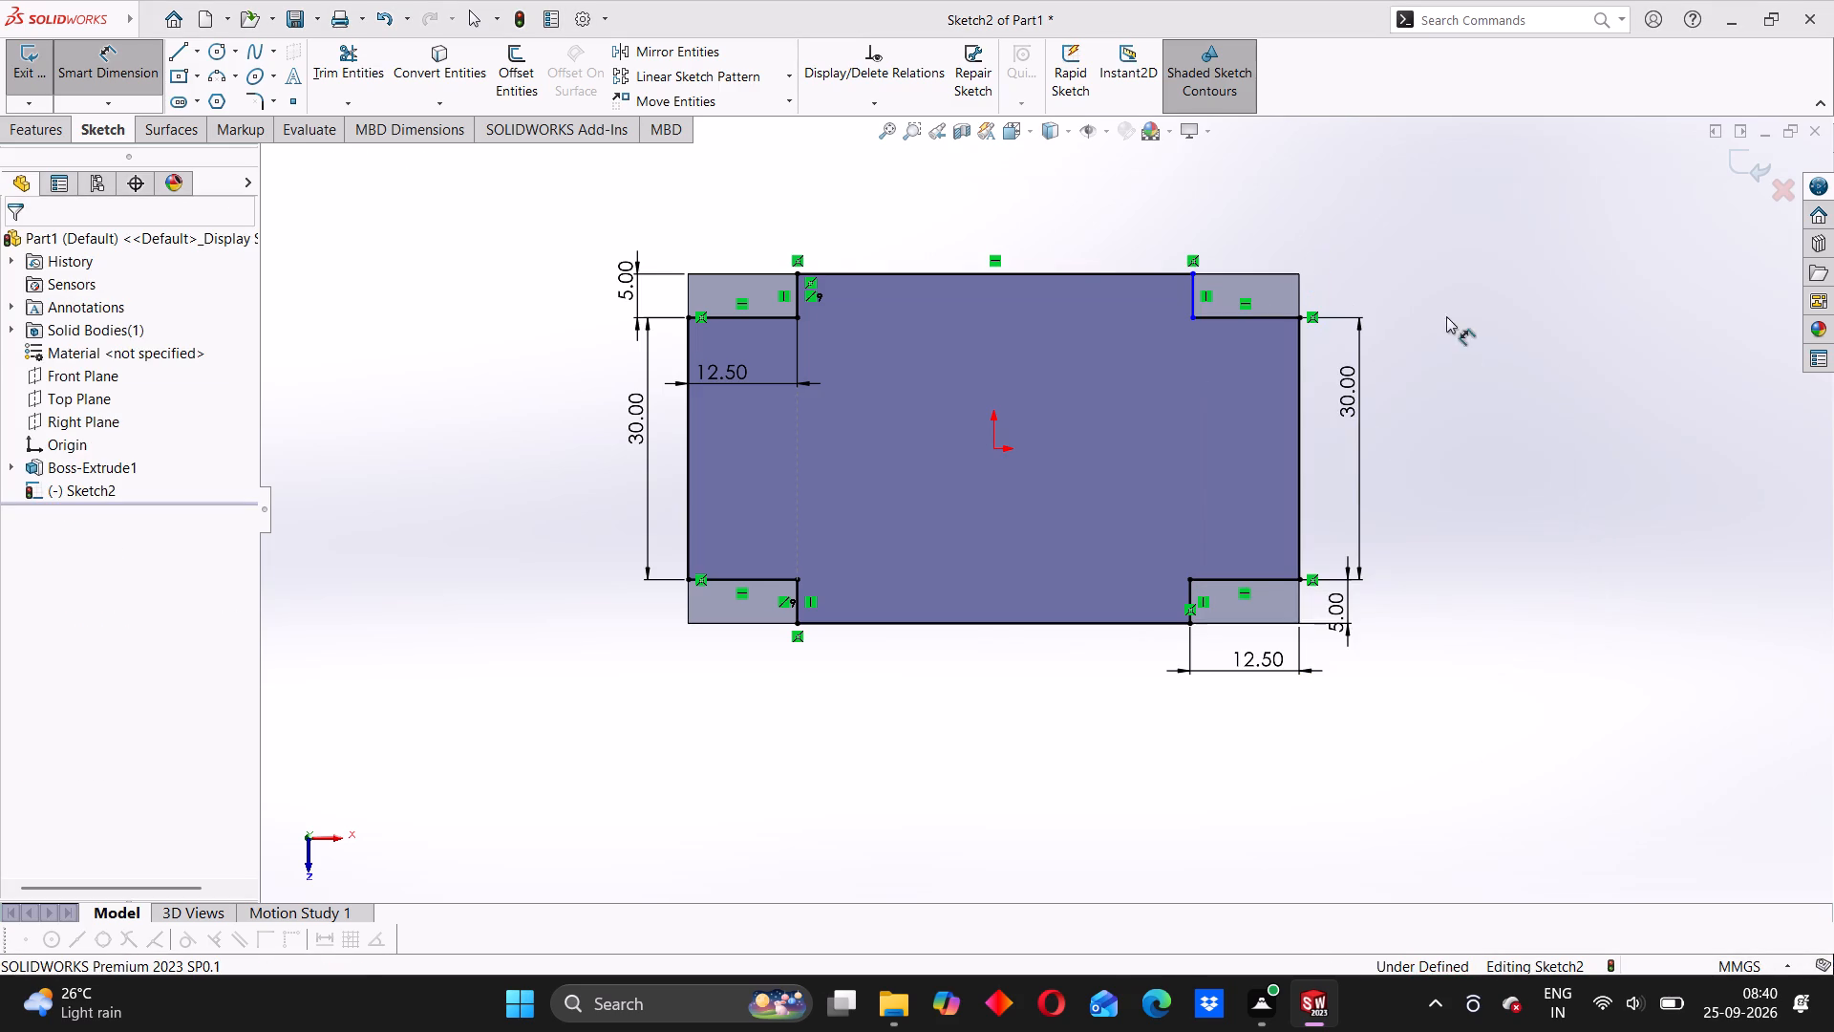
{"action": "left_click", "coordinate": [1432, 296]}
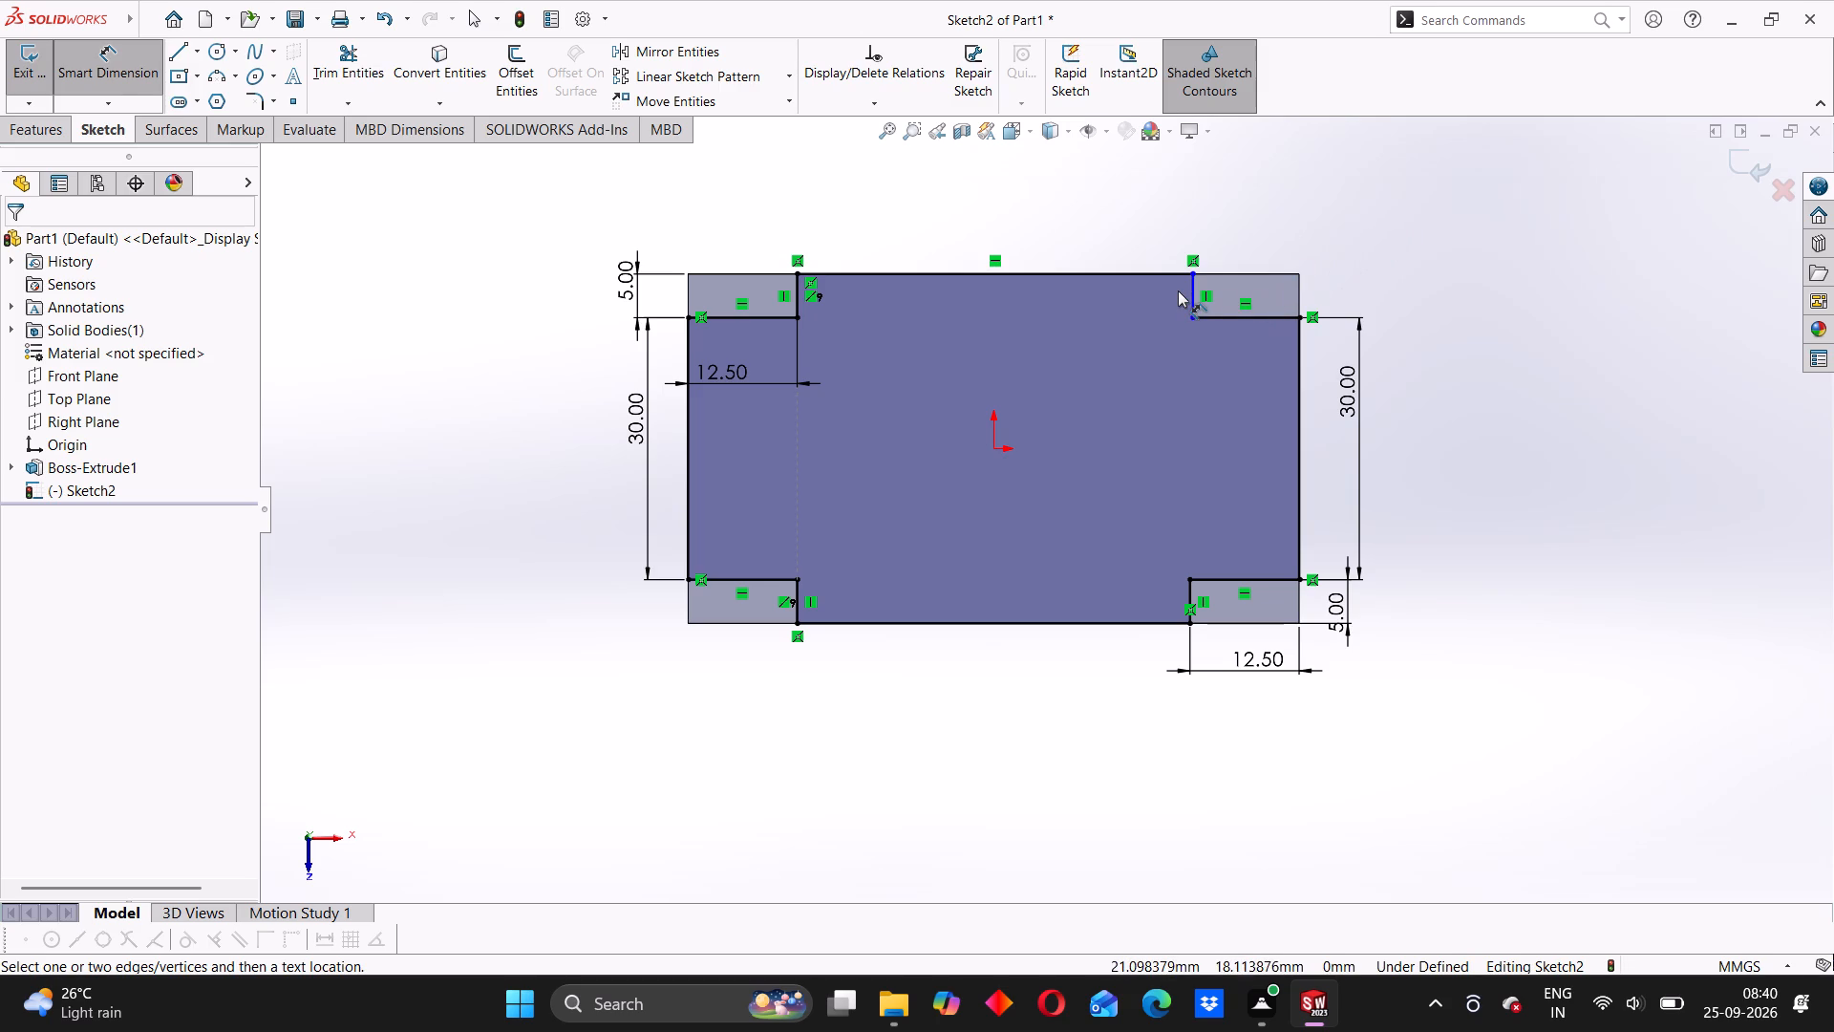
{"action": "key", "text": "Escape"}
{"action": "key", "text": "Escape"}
Make the short vertical lines of the upper-right and lower-right notches collinear.
{"action": "left_click", "coordinate": [1192, 294]}
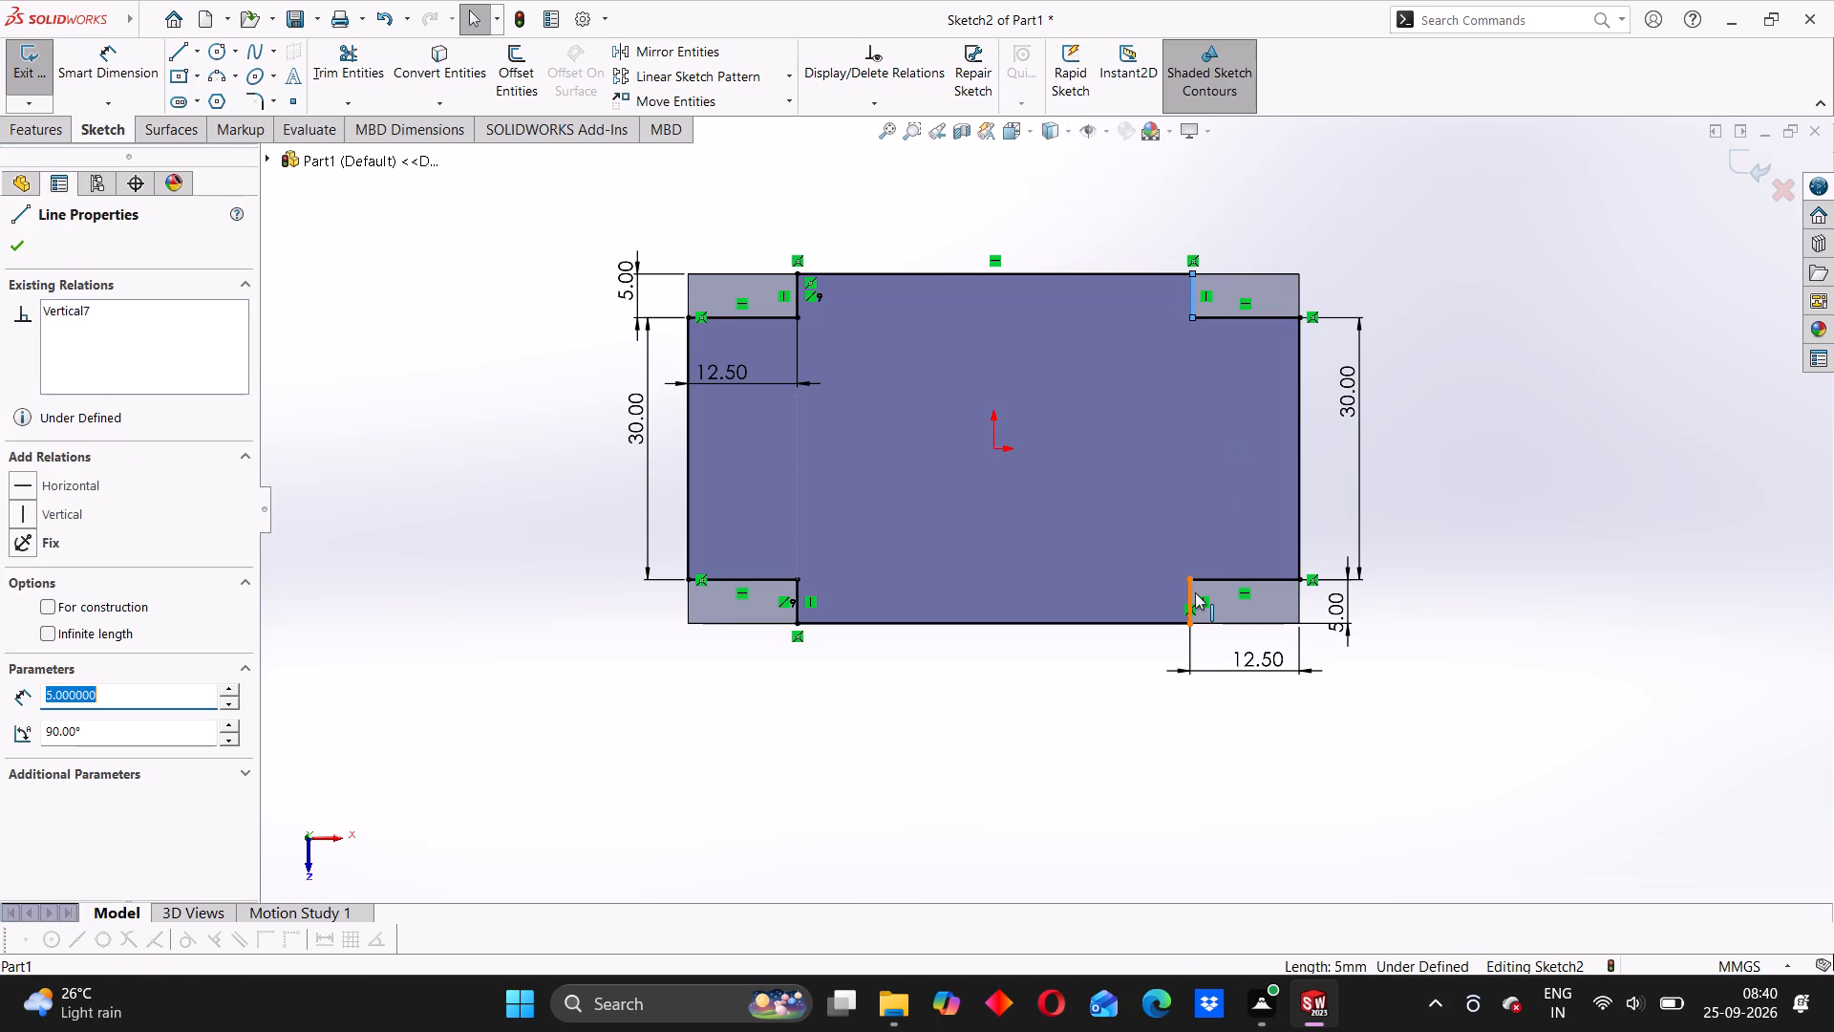
{"action": "left_click", "coordinate": [1195, 592], "text": "ctrl"}
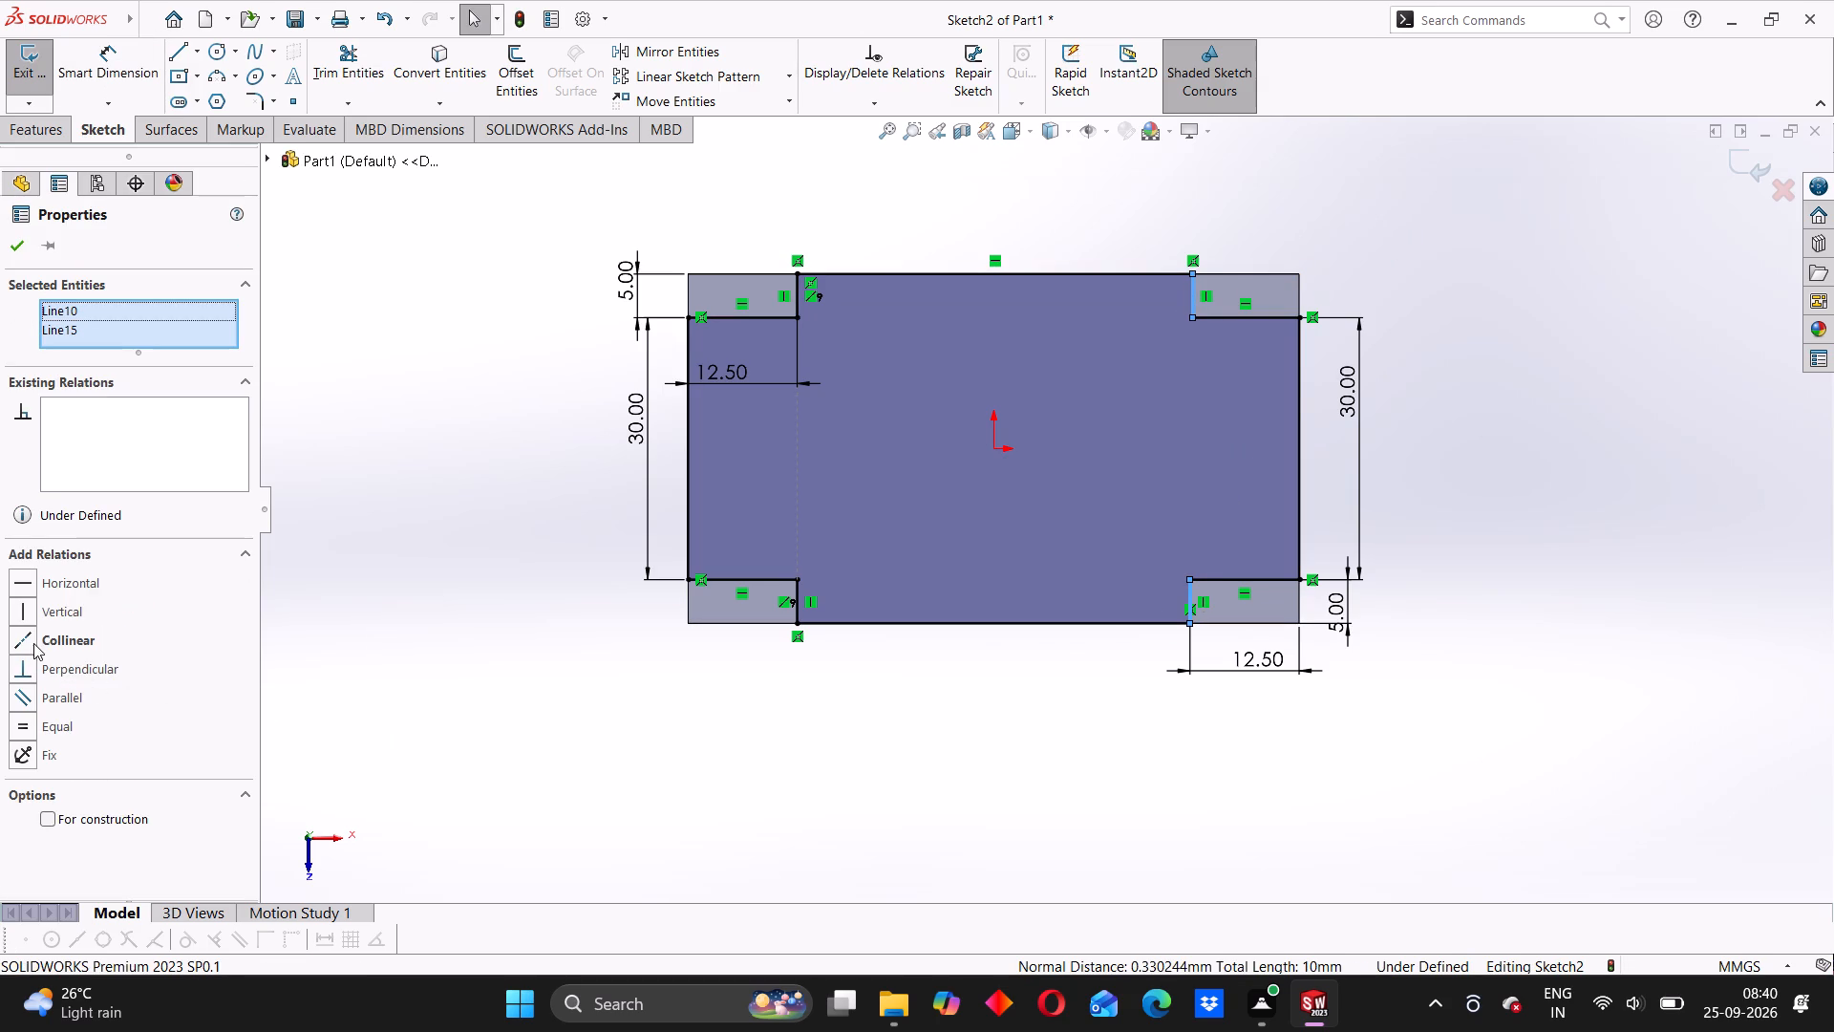
{"action": "left_click", "coordinate": [21, 641]}
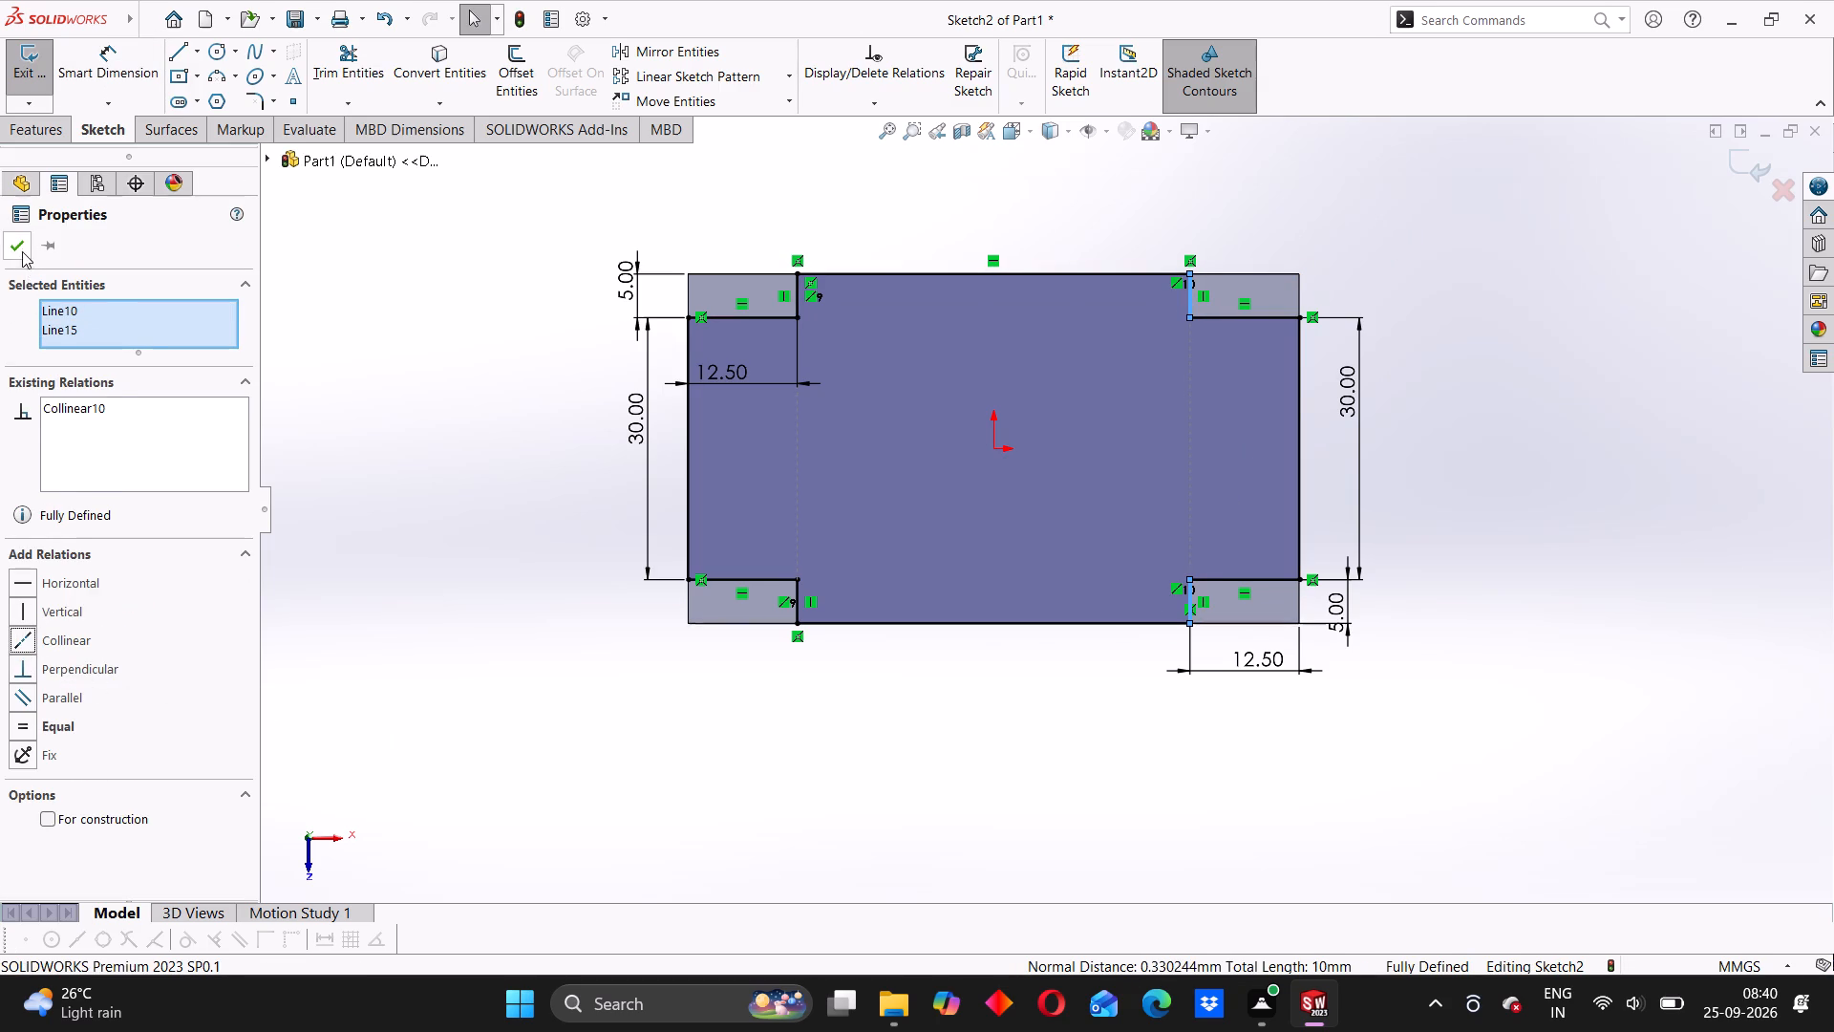
{"action": "left_click", "coordinate": [22, 248]}
{"action": "scroll", "coordinate": [1112, 569], "scroll_direction": "down", "scroll_amount": 1}
{"action": "scroll", "coordinate": [1112, 569], "scroll_direction": "up", "scroll_amount": 2}
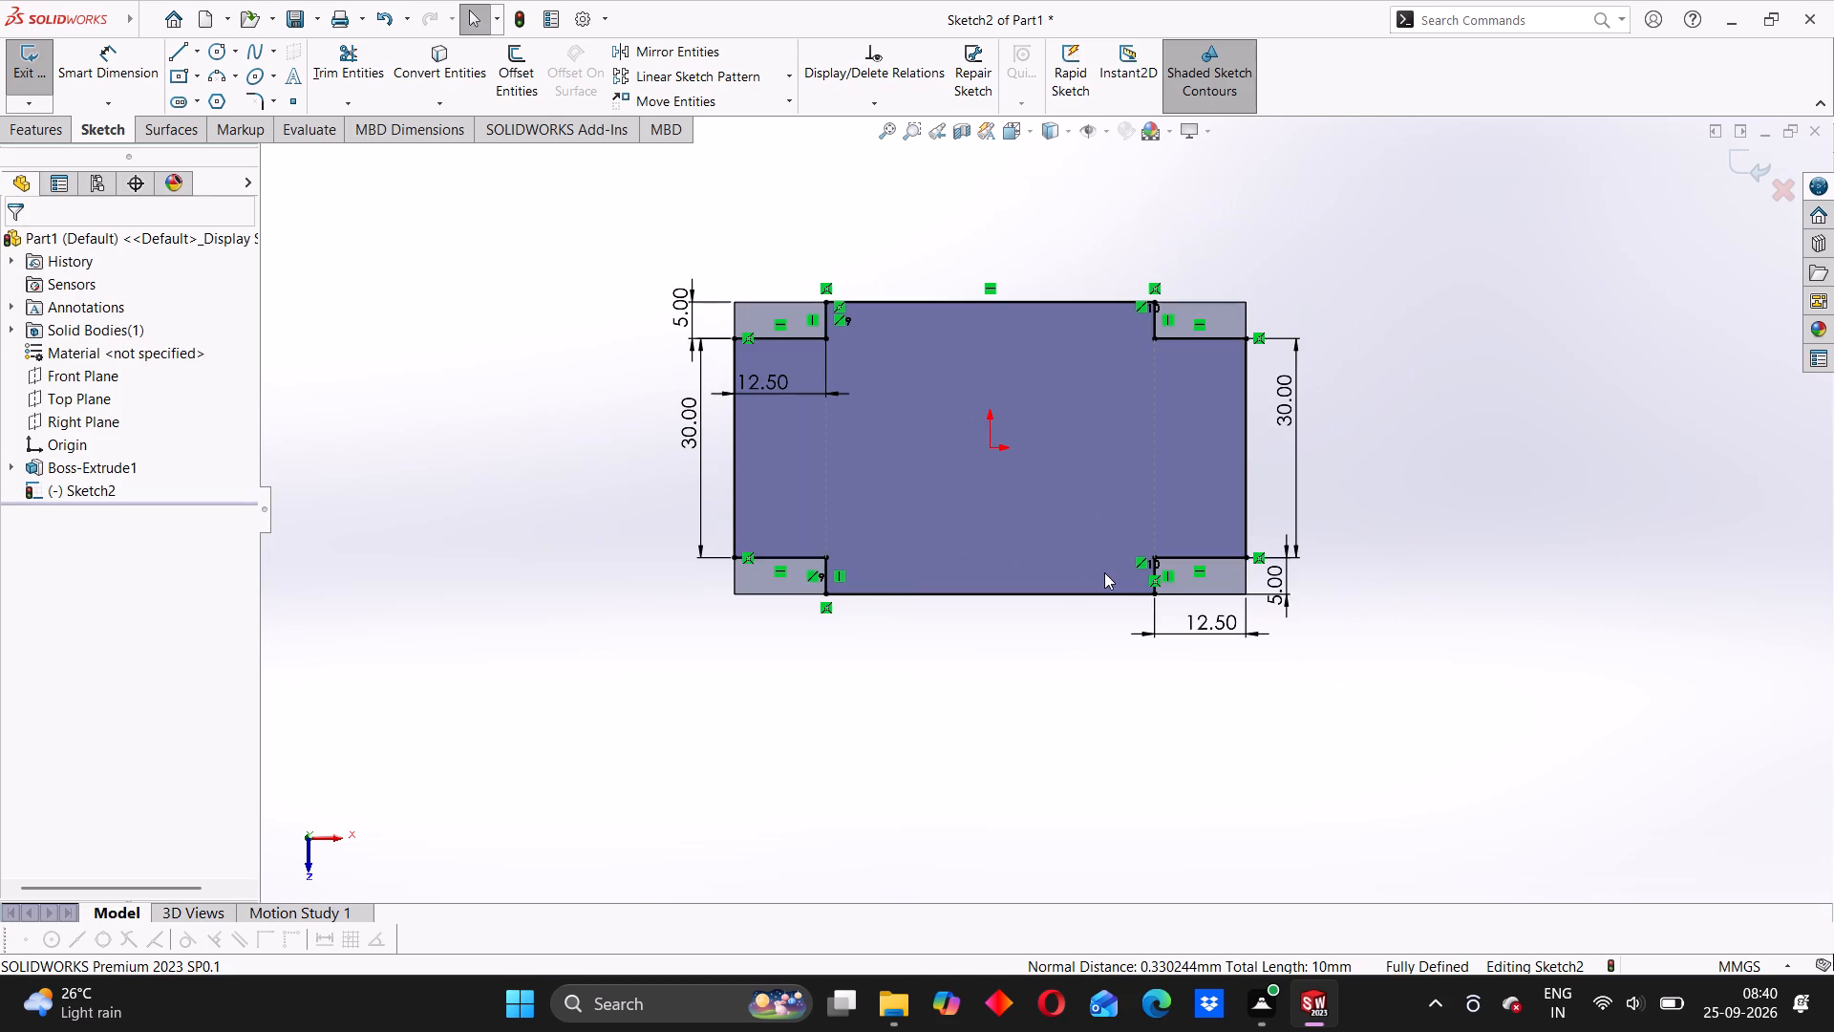
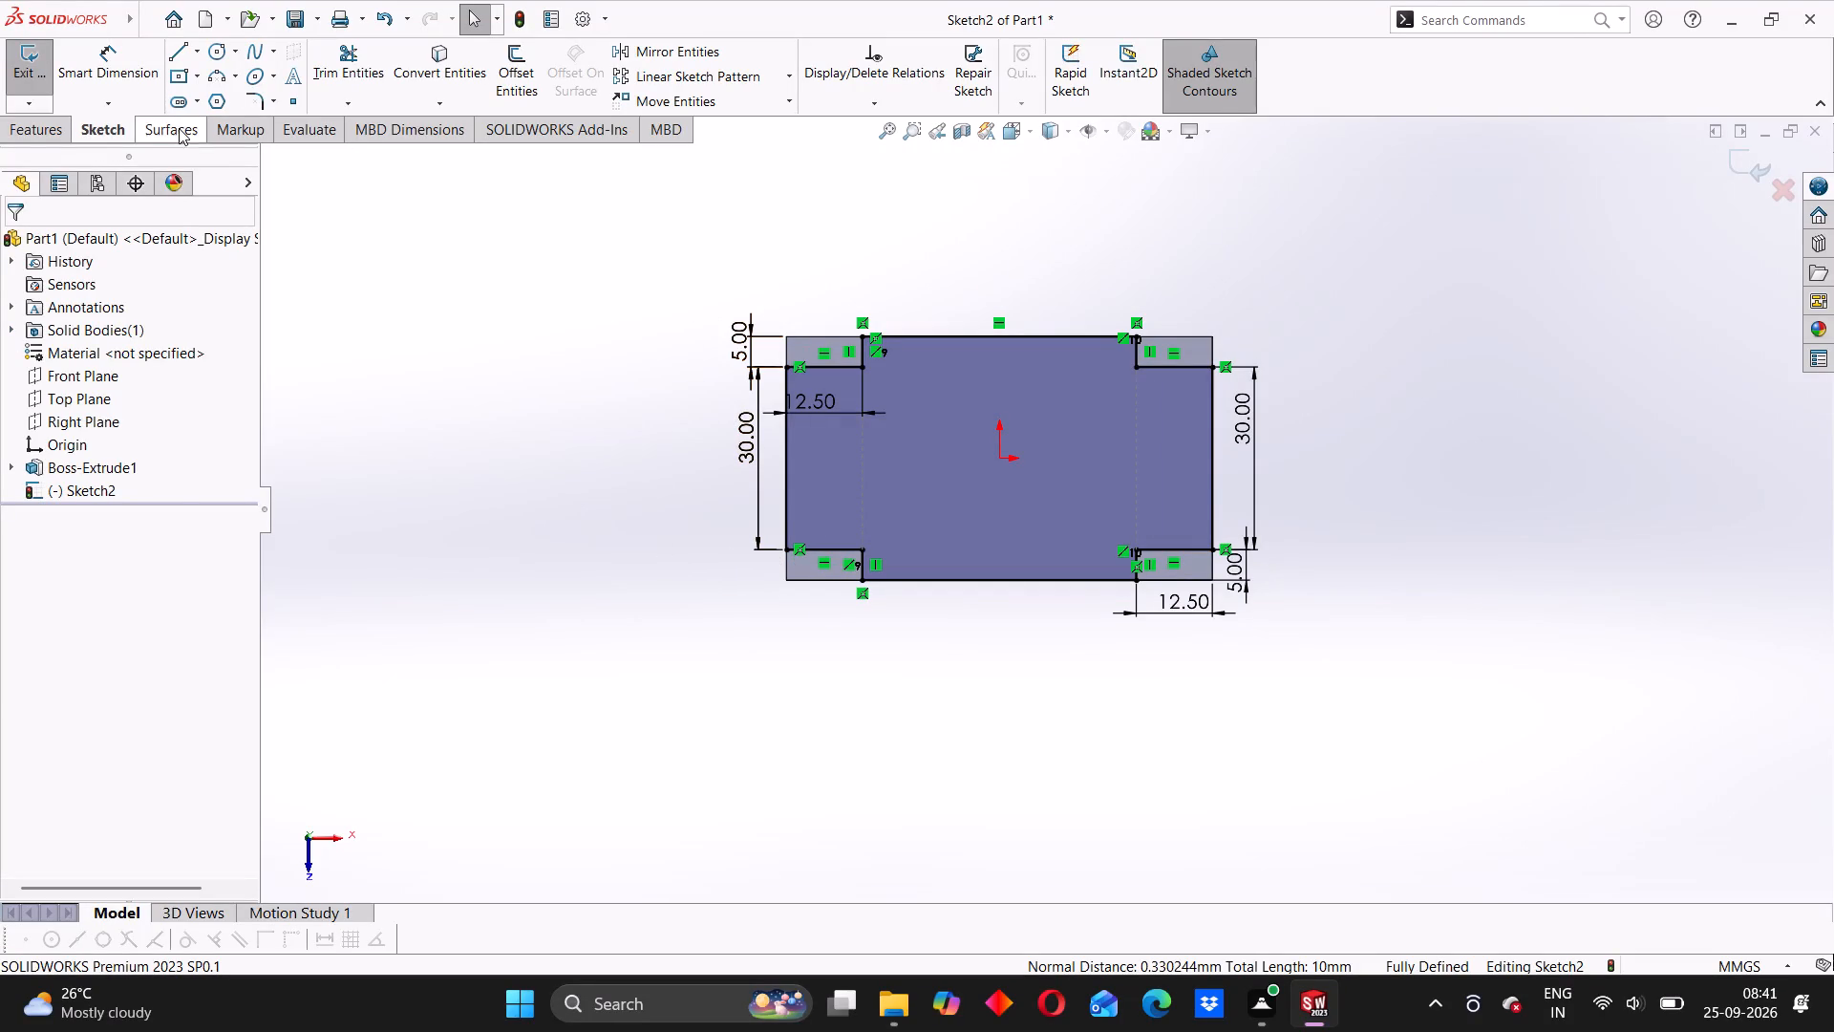
Cut-extrude the notched outline 40 mm blind with the side to cut flipped, removing the material at the four corners.
{"action": "left_click", "coordinate": [57, 140]}
{"action": "left_click", "coordinate": [344, 64]}
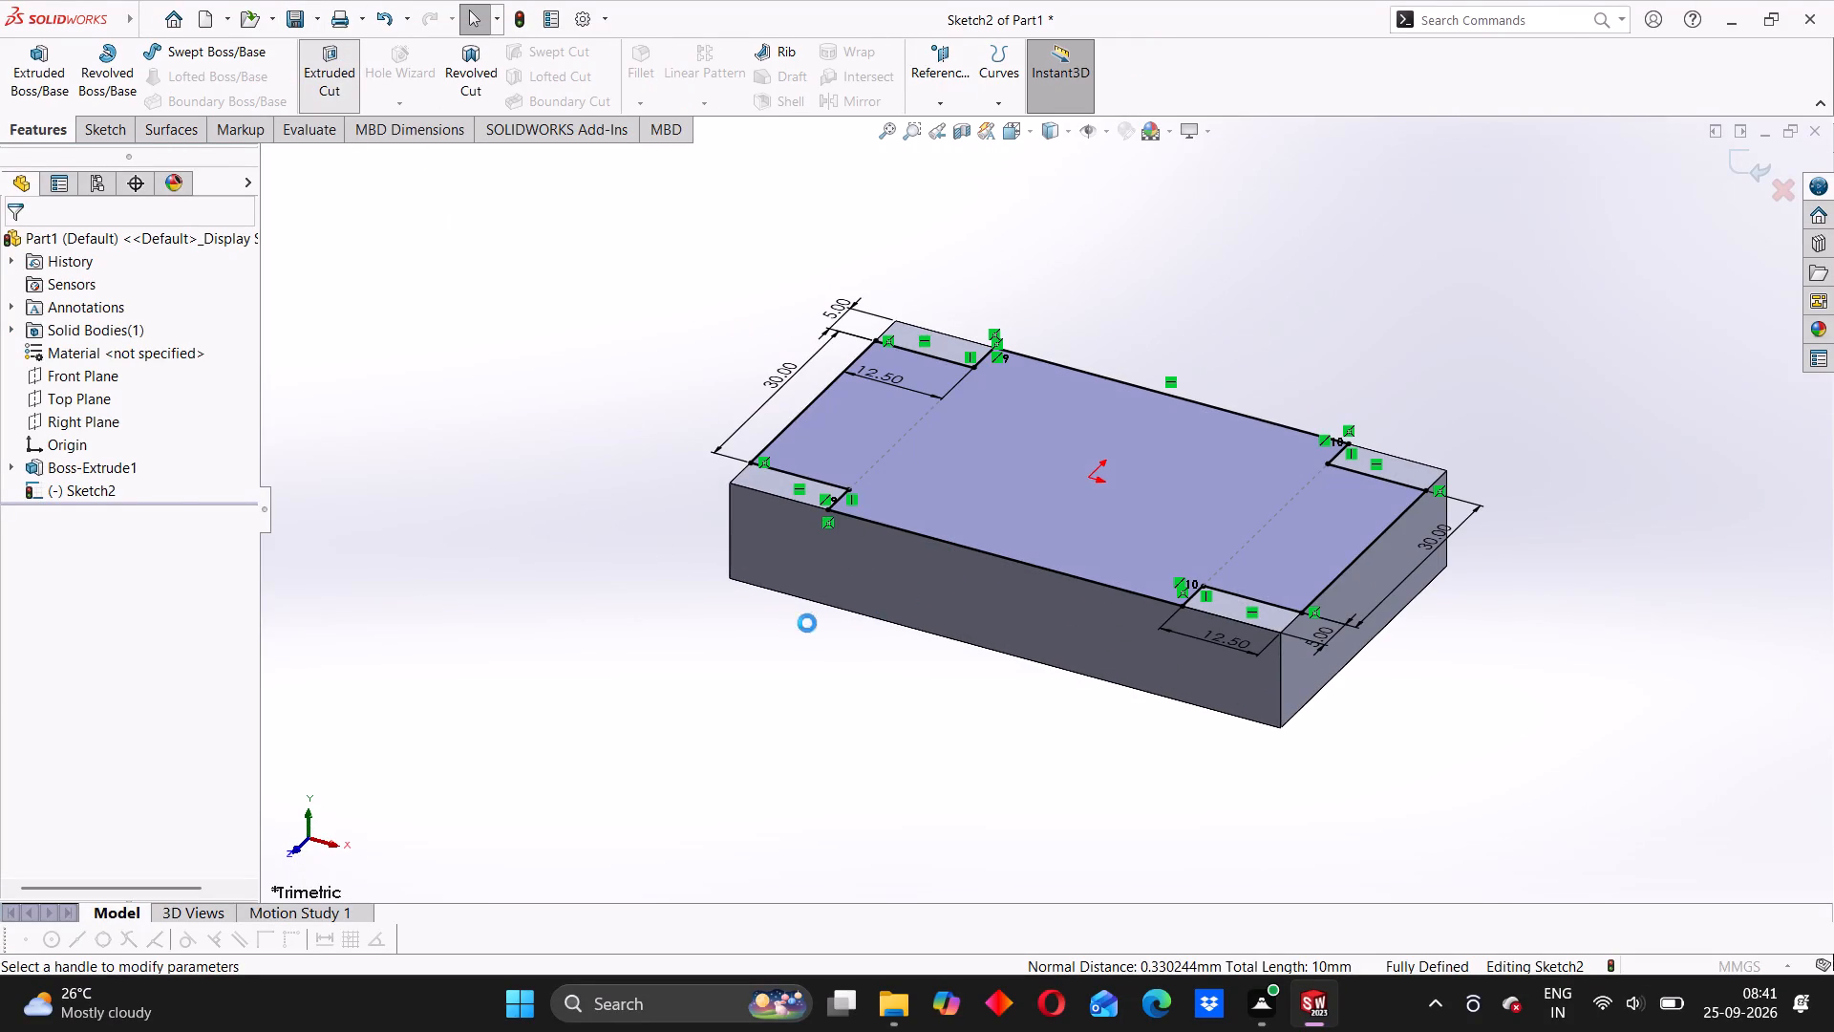
{"action": "middle_click_drag", "start_coordinate": [637, 587], "coordinate": [633, 608]}
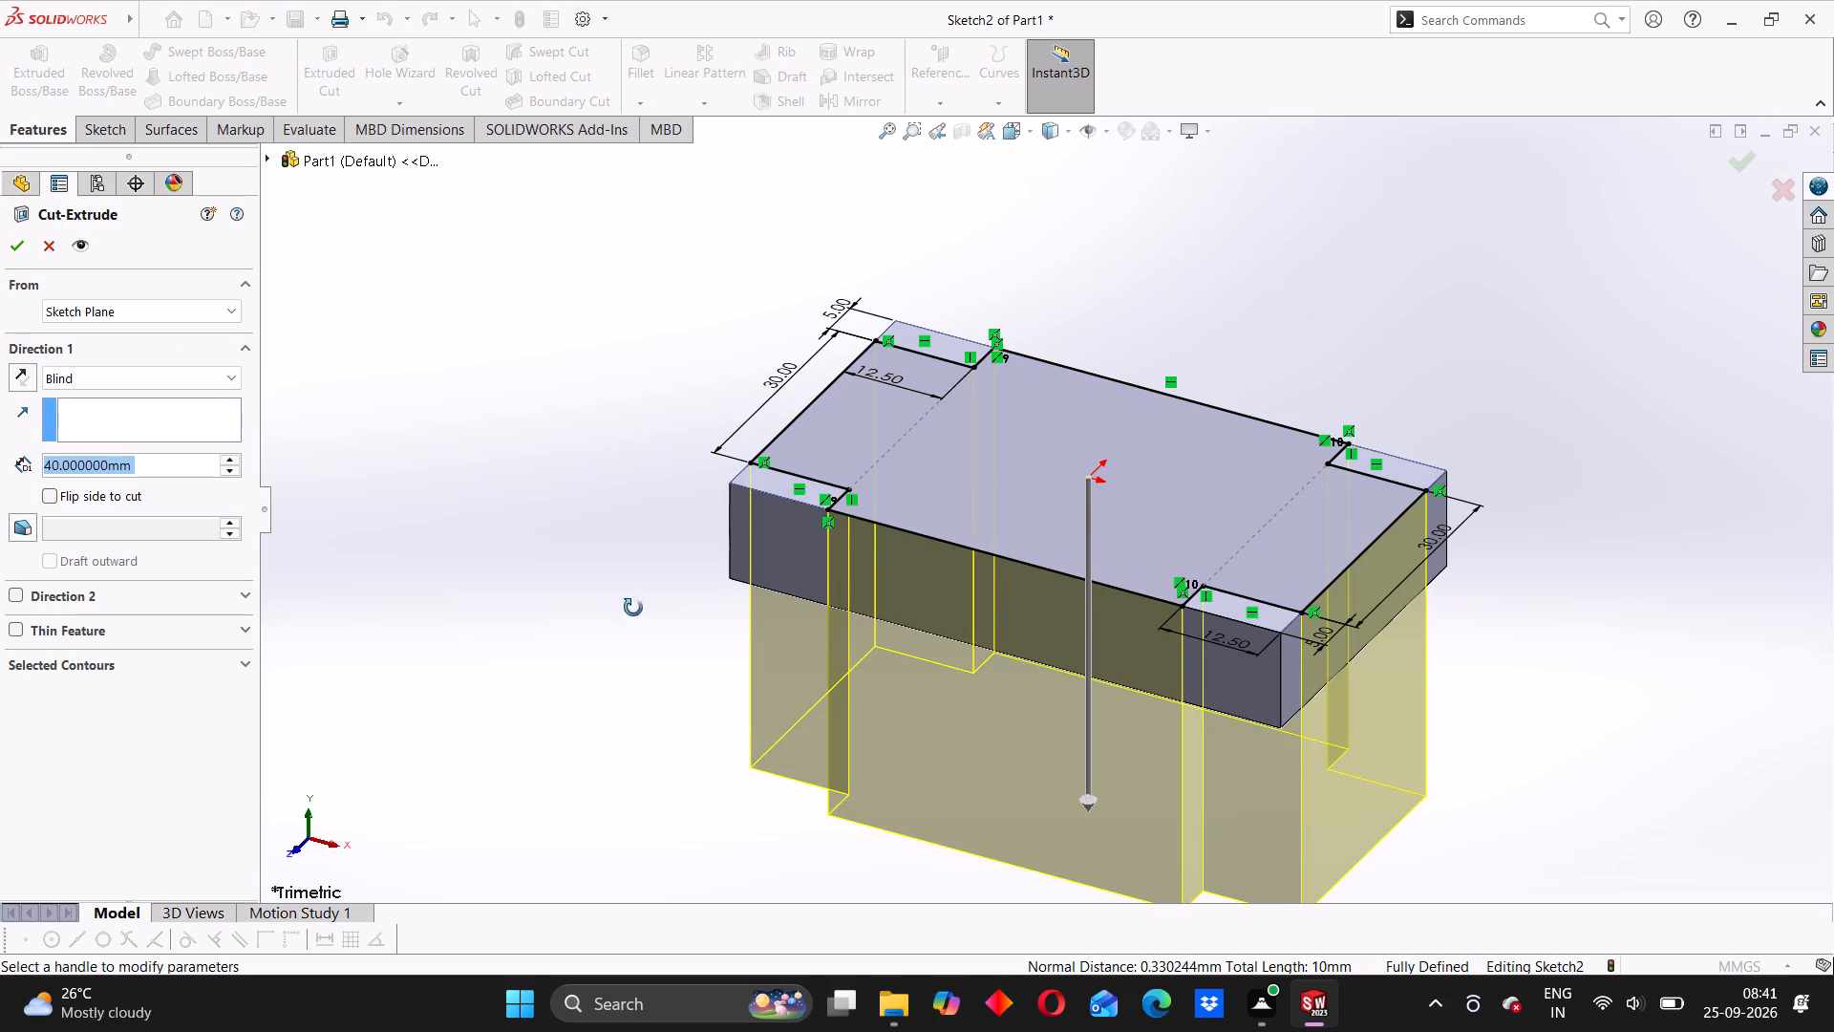
{"action": "middle_click_drag", "start_coordinate": [633, 608], "coordinate": [615, 755]}
{"action": "scroll", "coordinate": [726, 604], "scroll_direction": "up", "scroll_amount": 2}
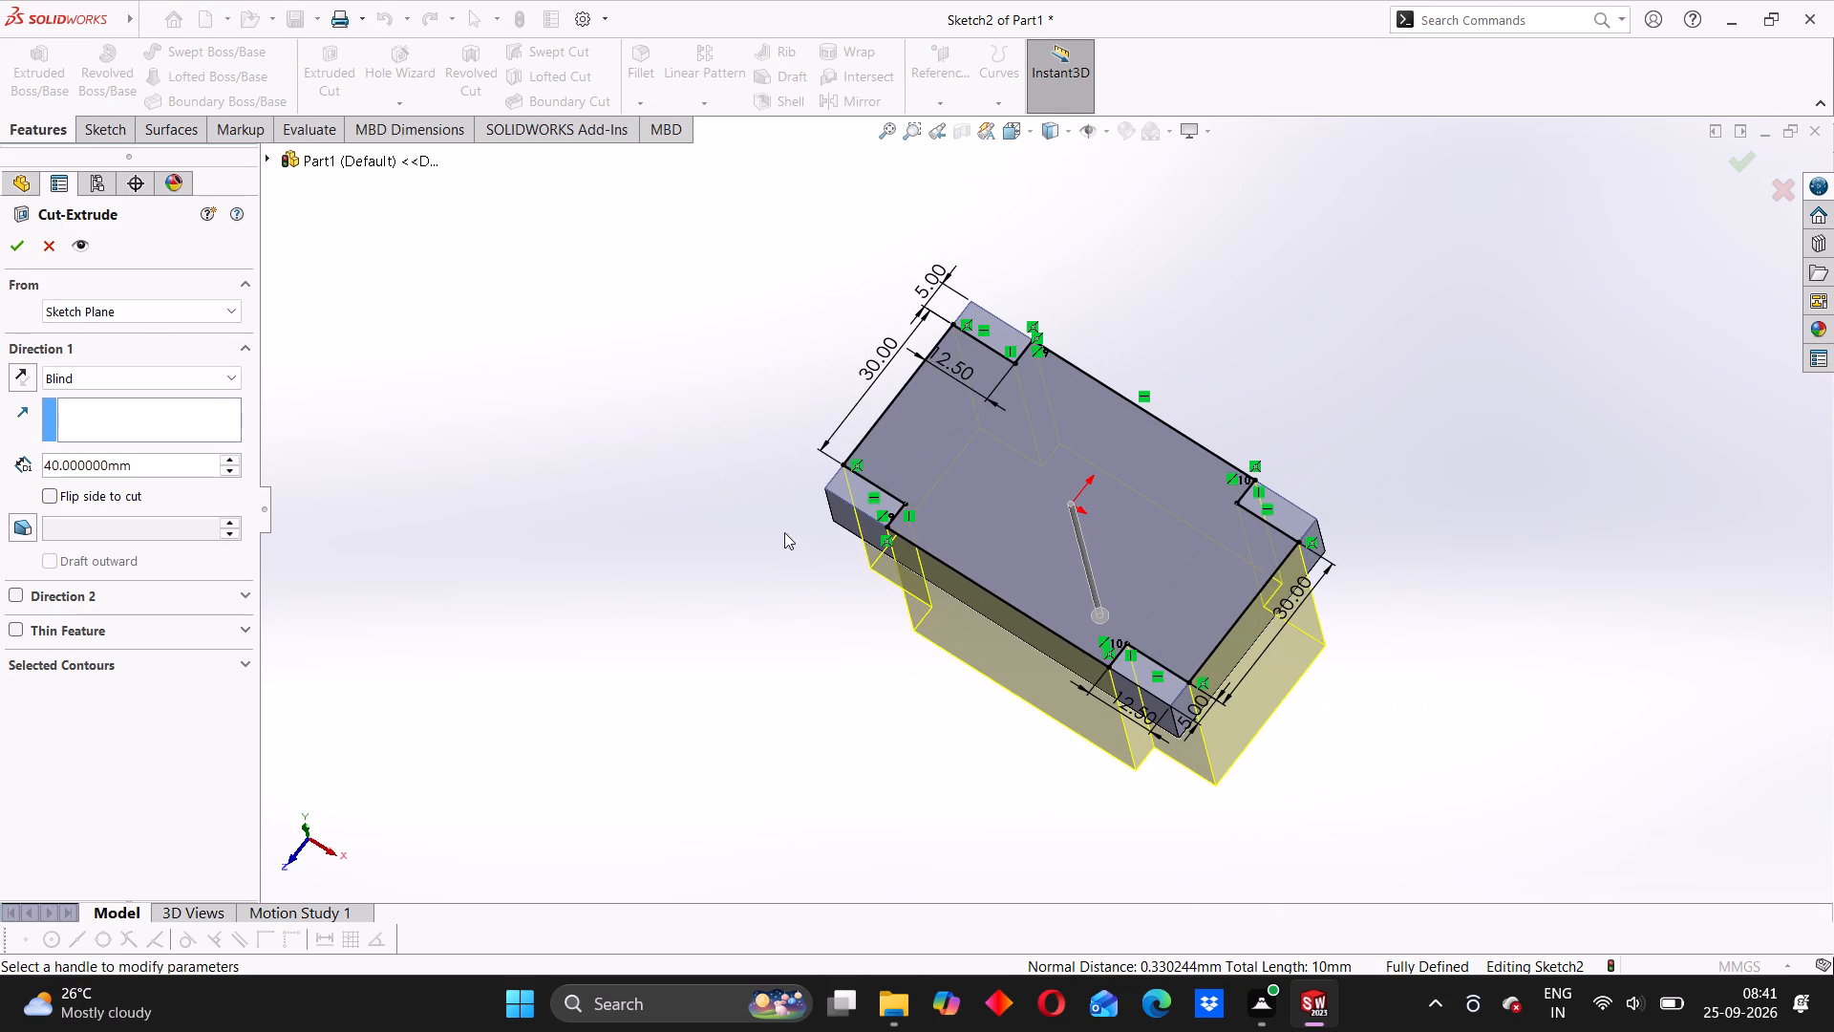
{"action": "middle_click_drag", "start_coordinate": [786, 582], "coordinate": [828, 553]}
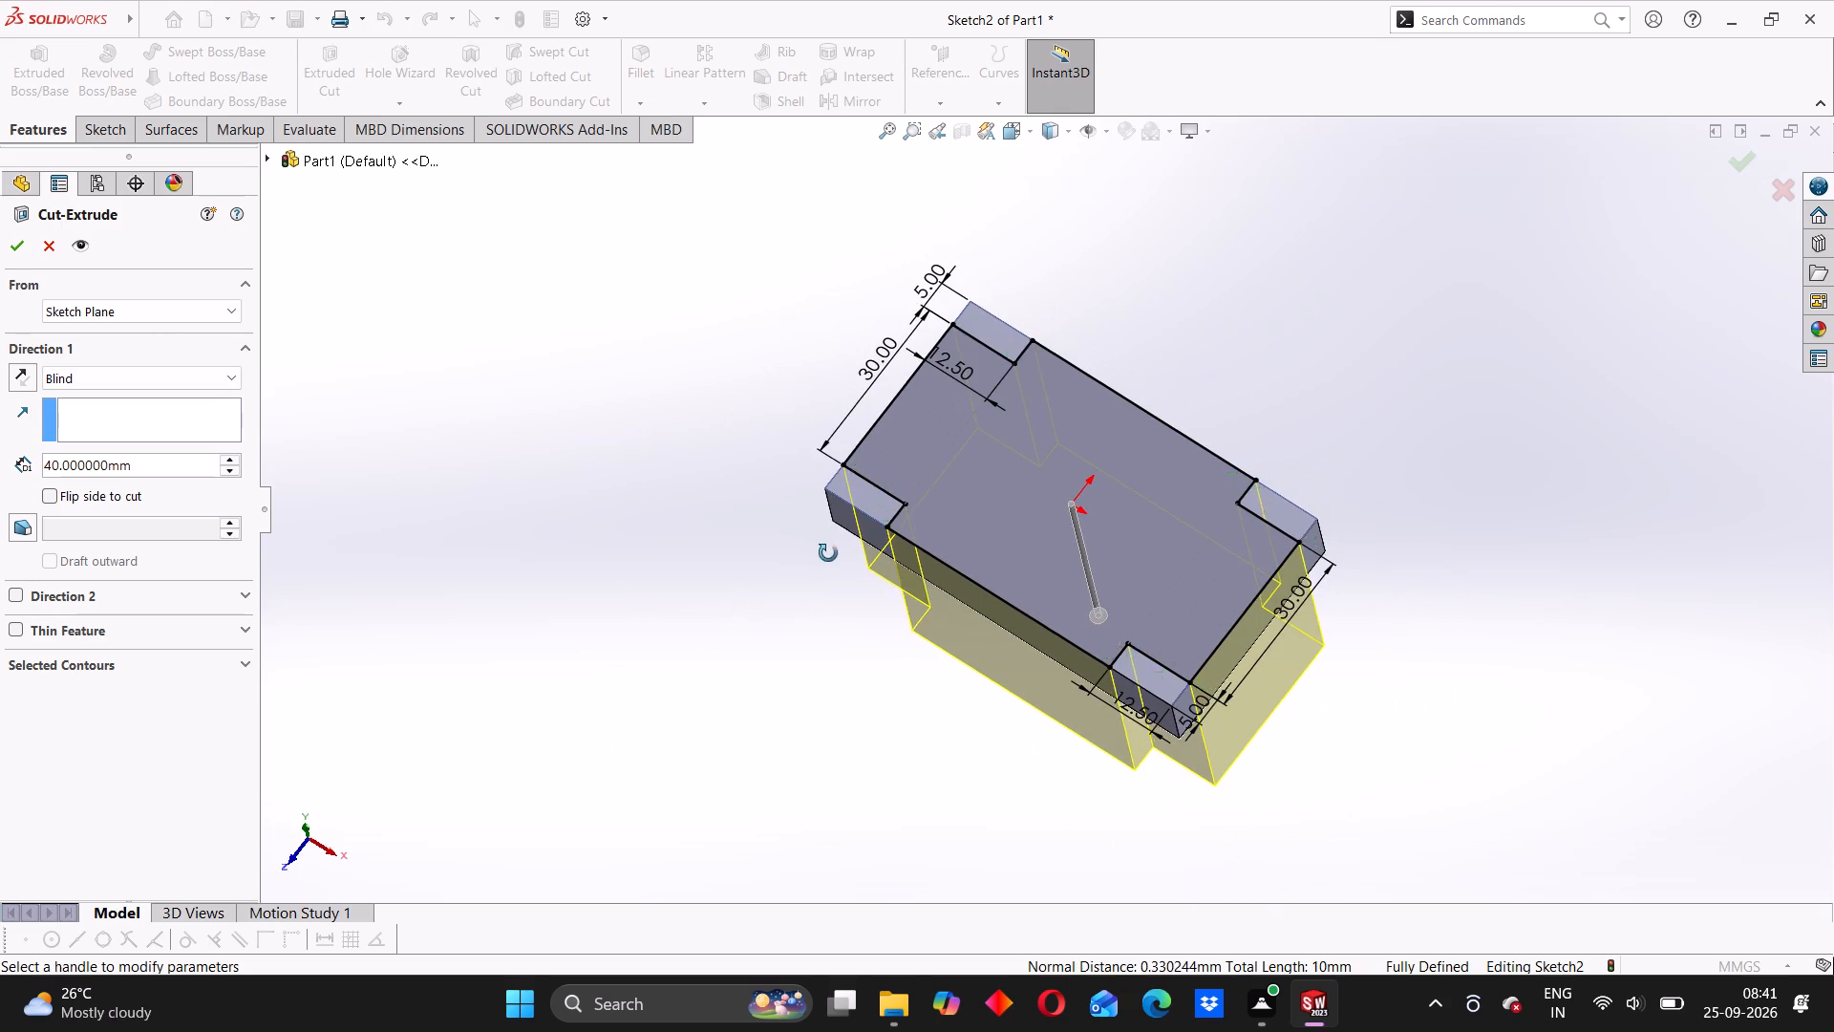
{"action": "middle_click_drag", "start_coordinate": [828, 553], "coordinate": [784, 557]}
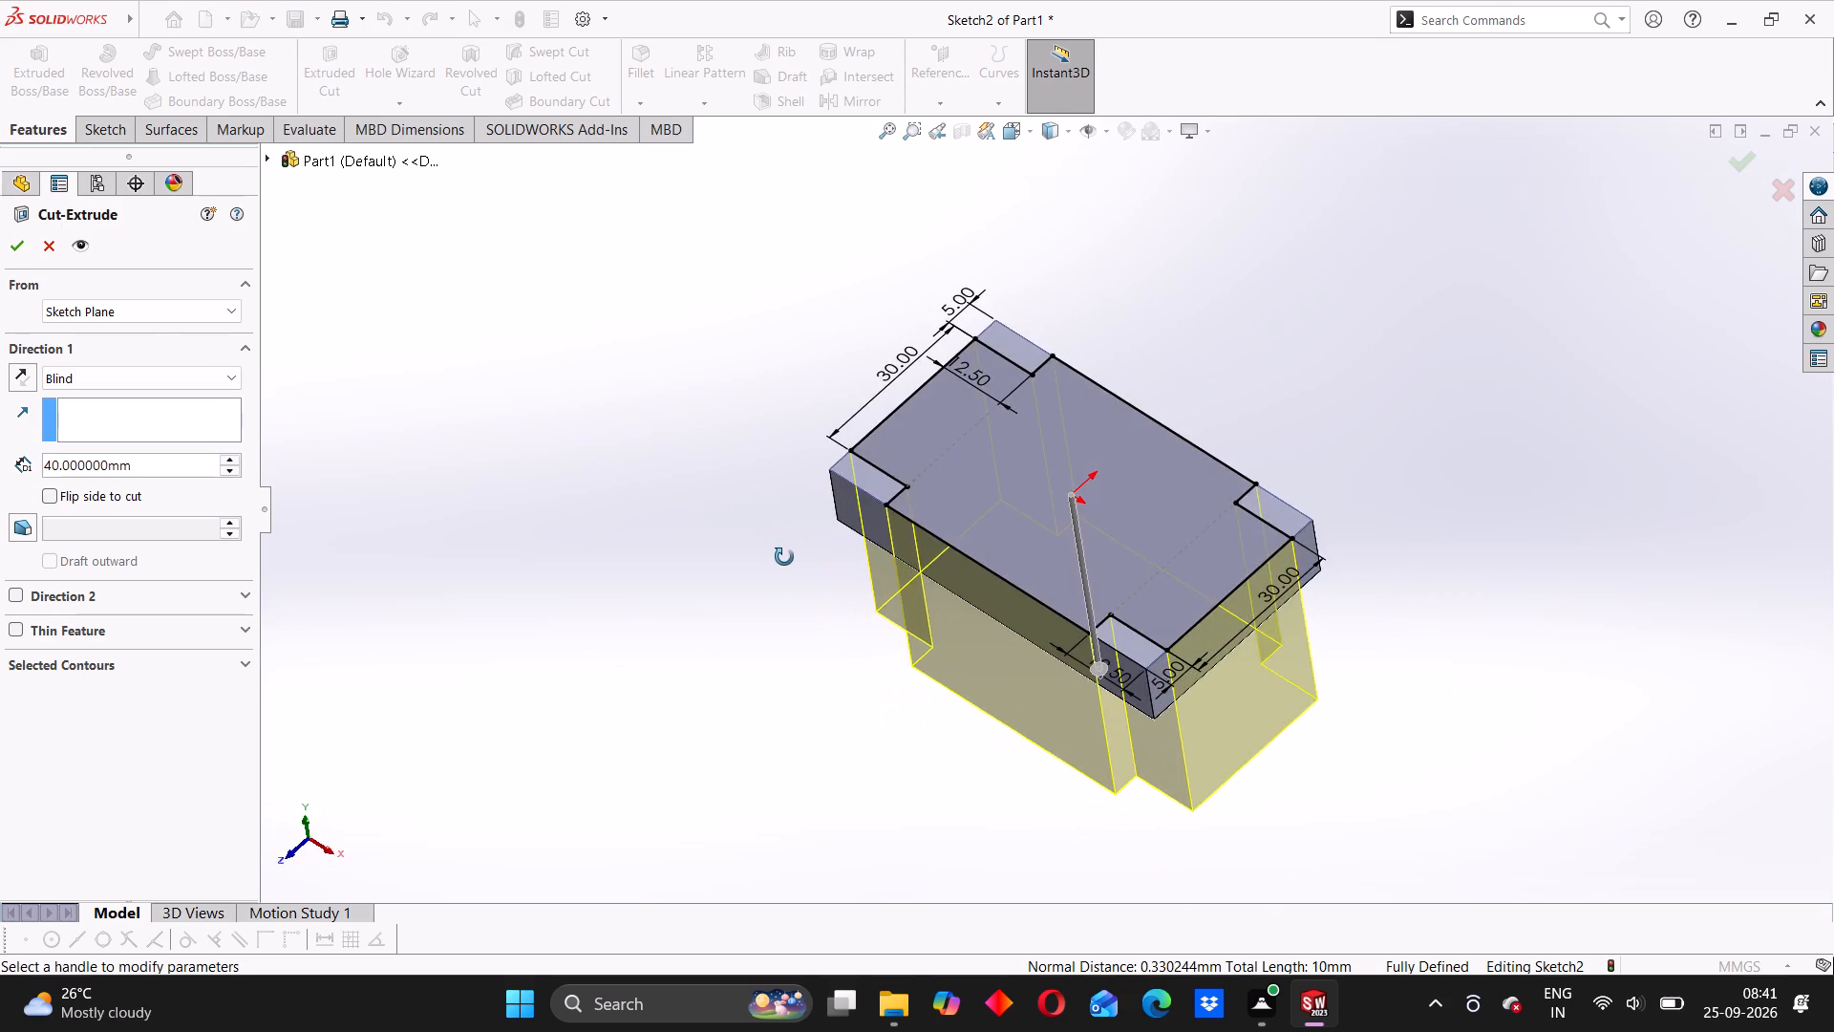
{"action": "middle_click_drag", "start_coordinate": [784, 557], "coordinate": [849, 559]}
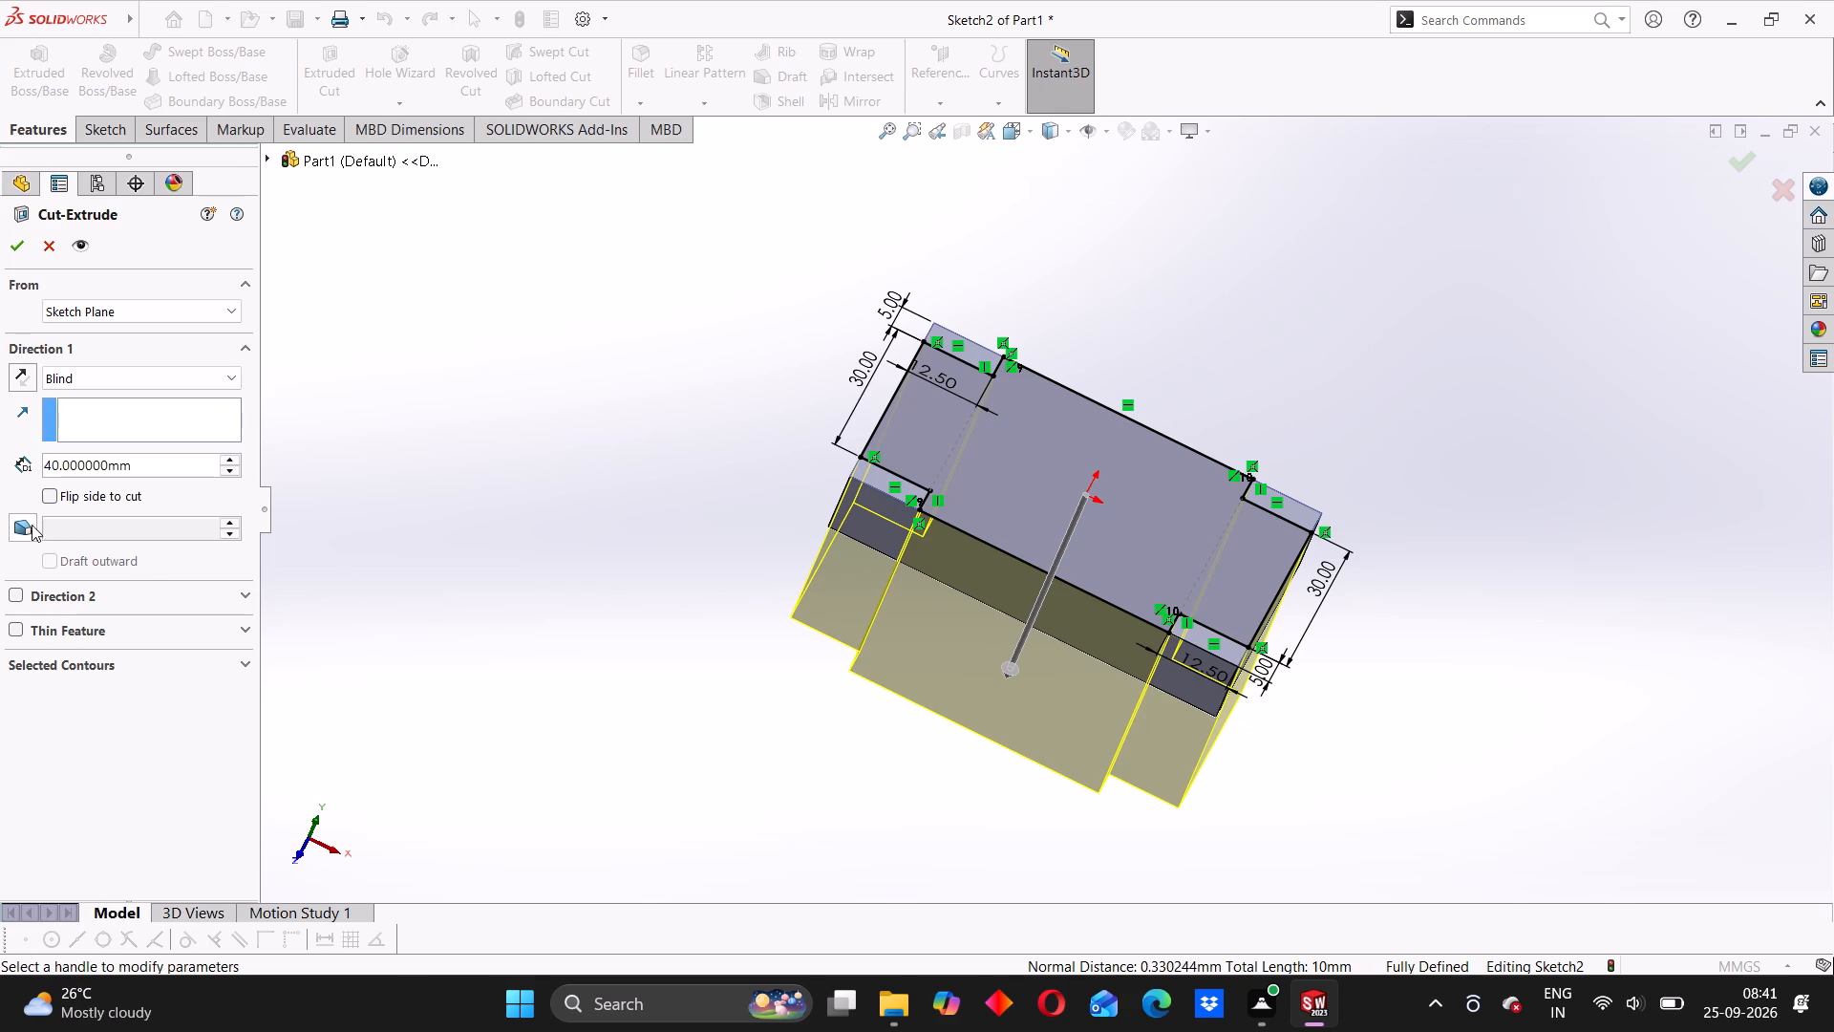
{"action": "left_click", "coordinate": [45, 502]}
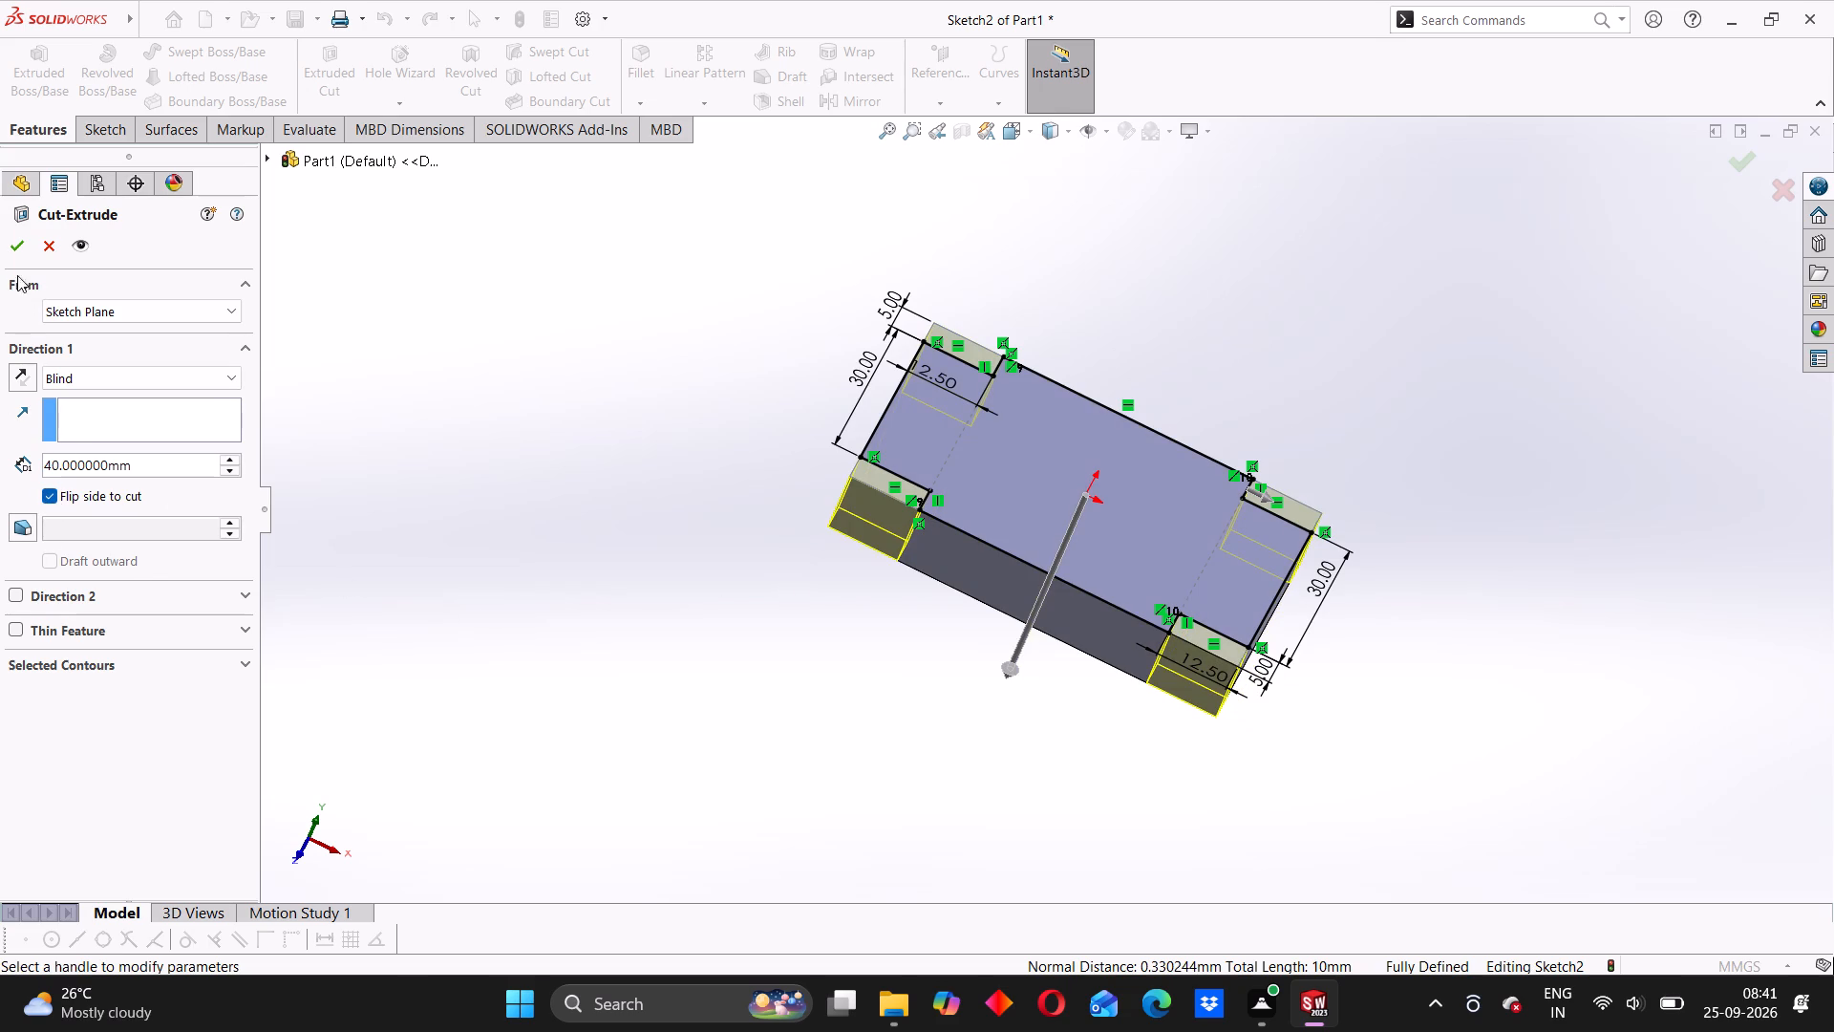
{"action": "left_click", "coordinate": [15, 258]}
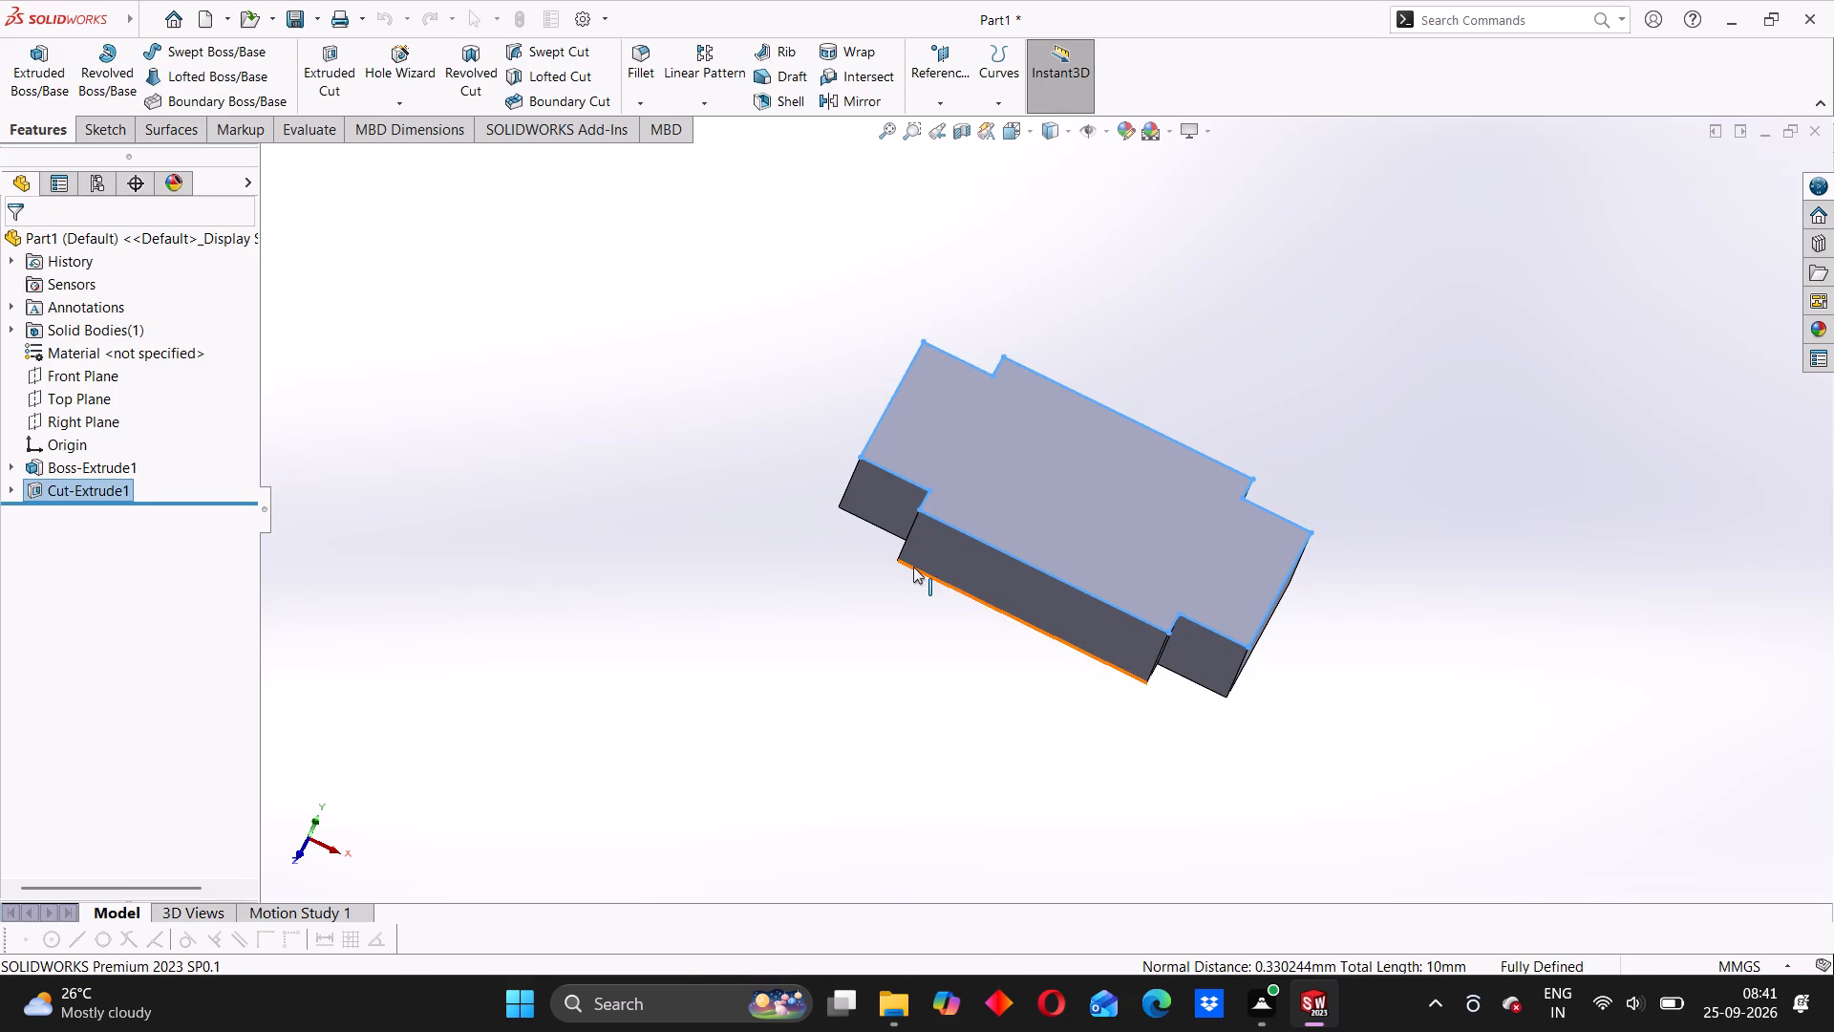
{"action": "left_click", "coordinate": [807, 677]}
Start a sketch on the front-left notch's recessed long-side face and draw a 12.5 mm radius circle centred on its lower inner corner.
{"action": "scroll", "coordinate": [1041, 476], "scroll_direction": "down", "scroll_amount": 2}
{"action": "scroll", "coordinate": [1040, 477], "scroll_direction": "up", "scroll_amount": 3}
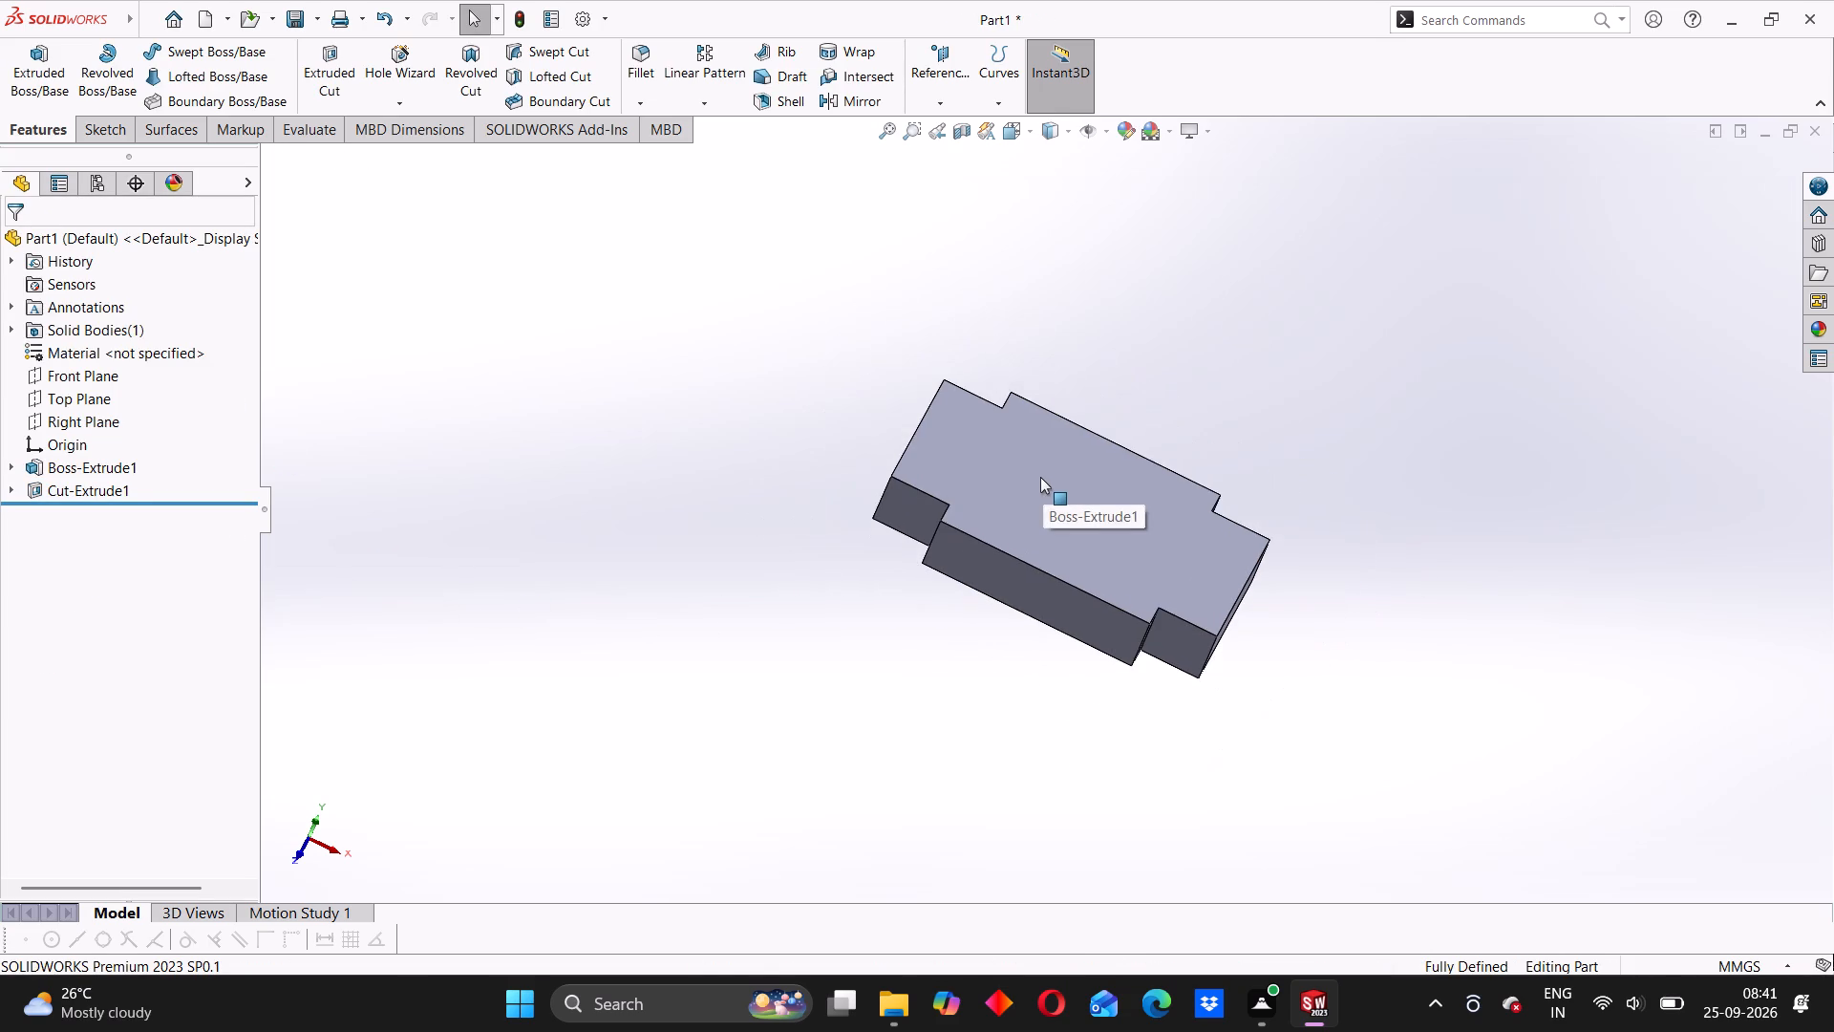
{"action": "middle_click_drag", "start_coordinate": [1064, 699], "coordinate": [914, 489]}
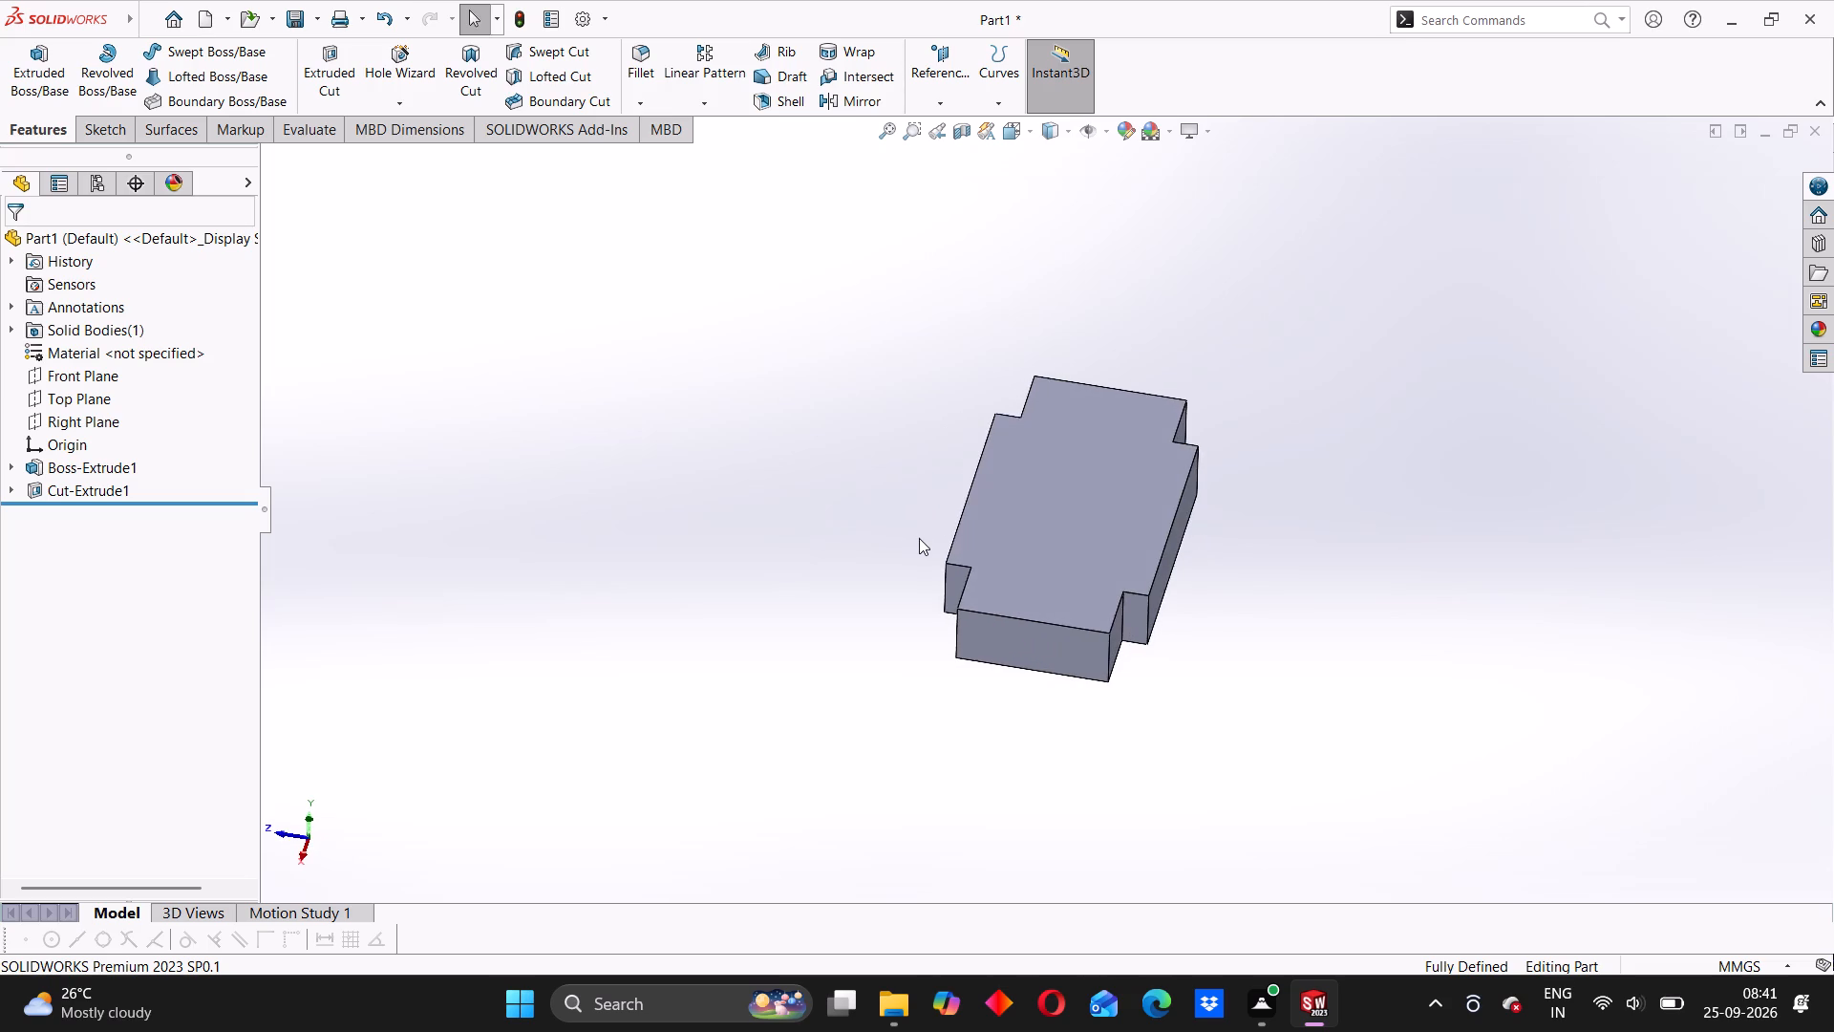
{"action": "scroll", "coordinate": [919, 538], "scroll_direction": "down", "scroll_amount": 1}
{"action": "scroll", "coordinate": [923, 538], "scroll_direction": "up", "scroll_amount": 1}
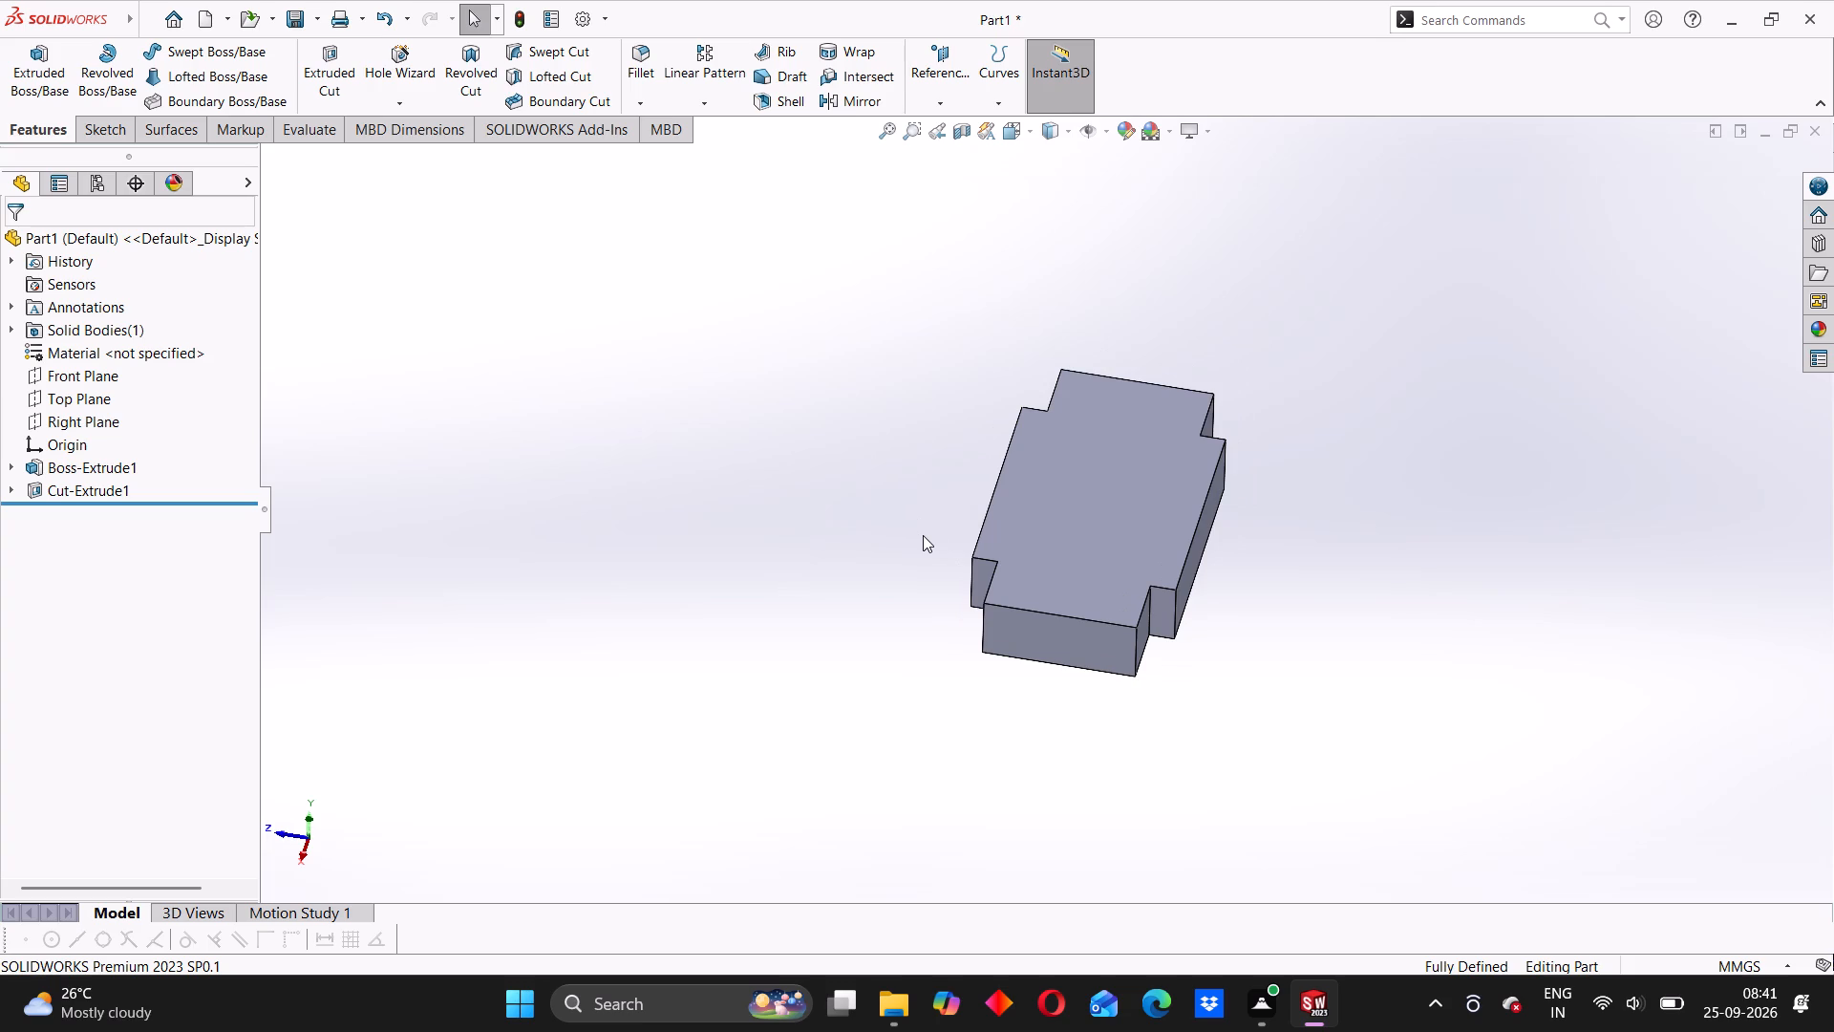
{"action": "middle_click_drag", "start_coordinate": [909, 598], "coordinate": [1183, 728]}
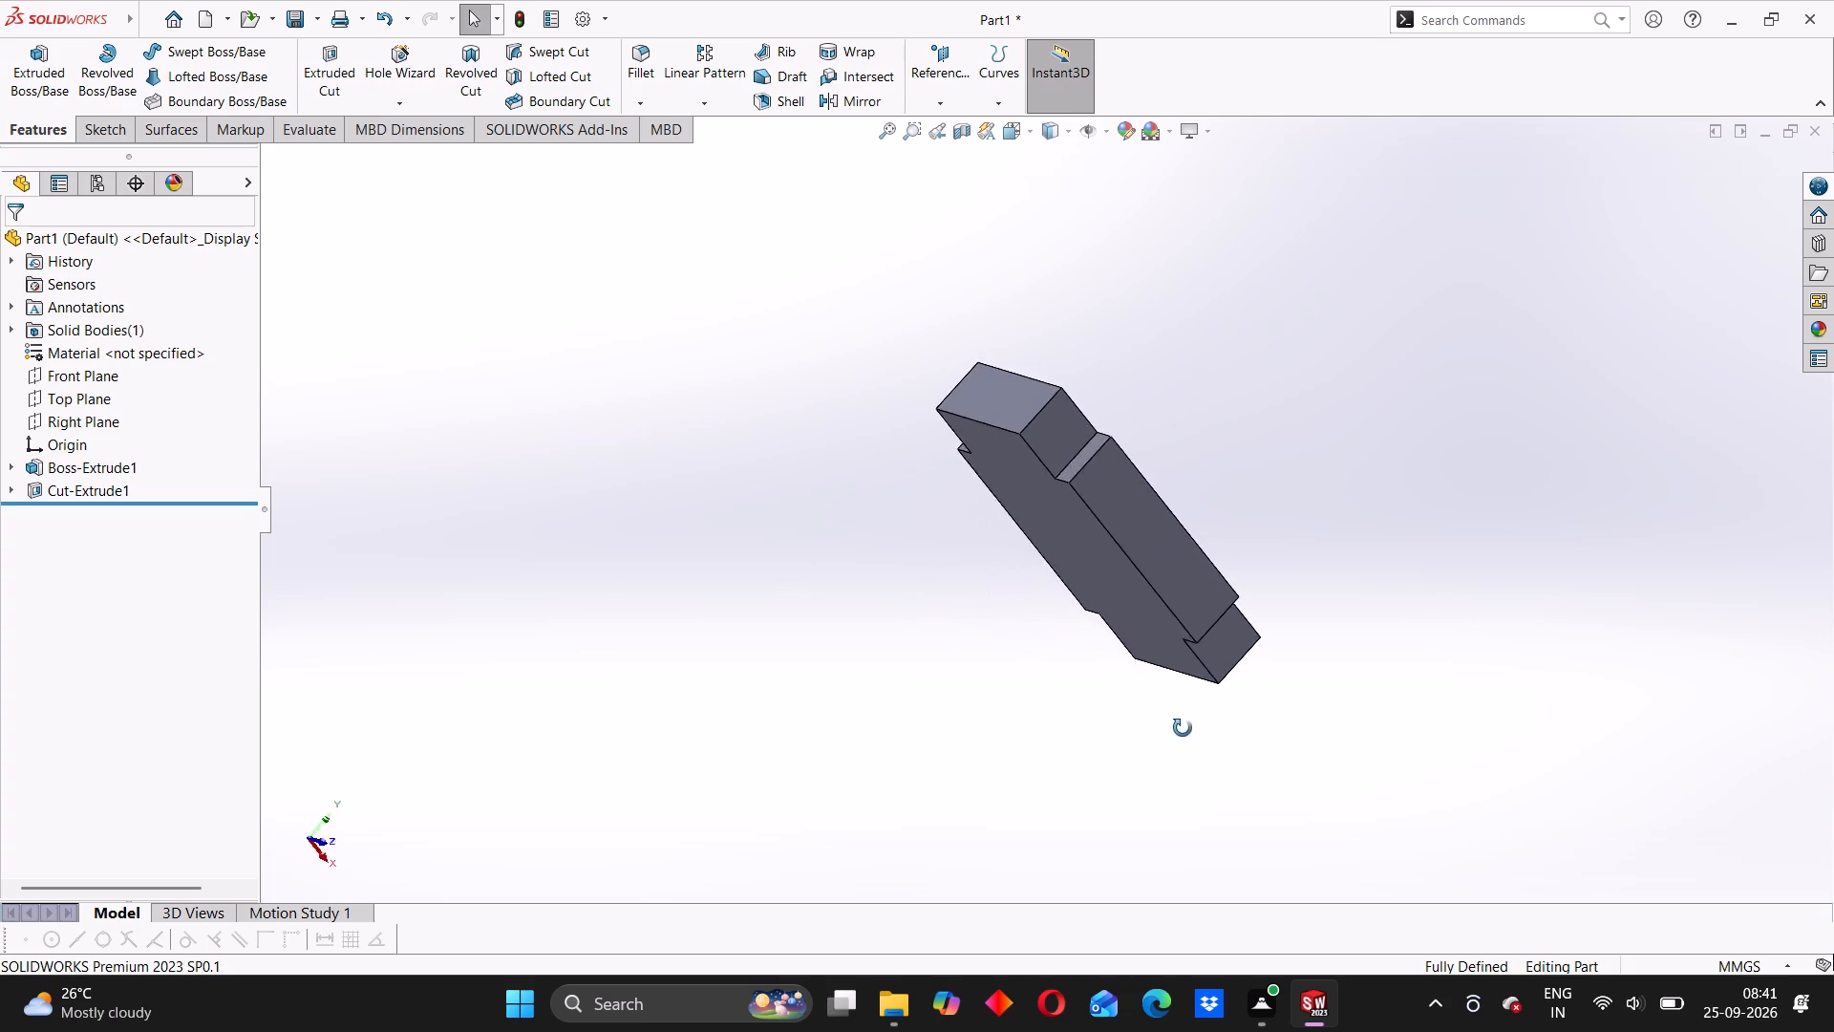
{"action": "middle_click_drag", "start_coordinate": [1183, 728], "coordinate": [1136, 743]}
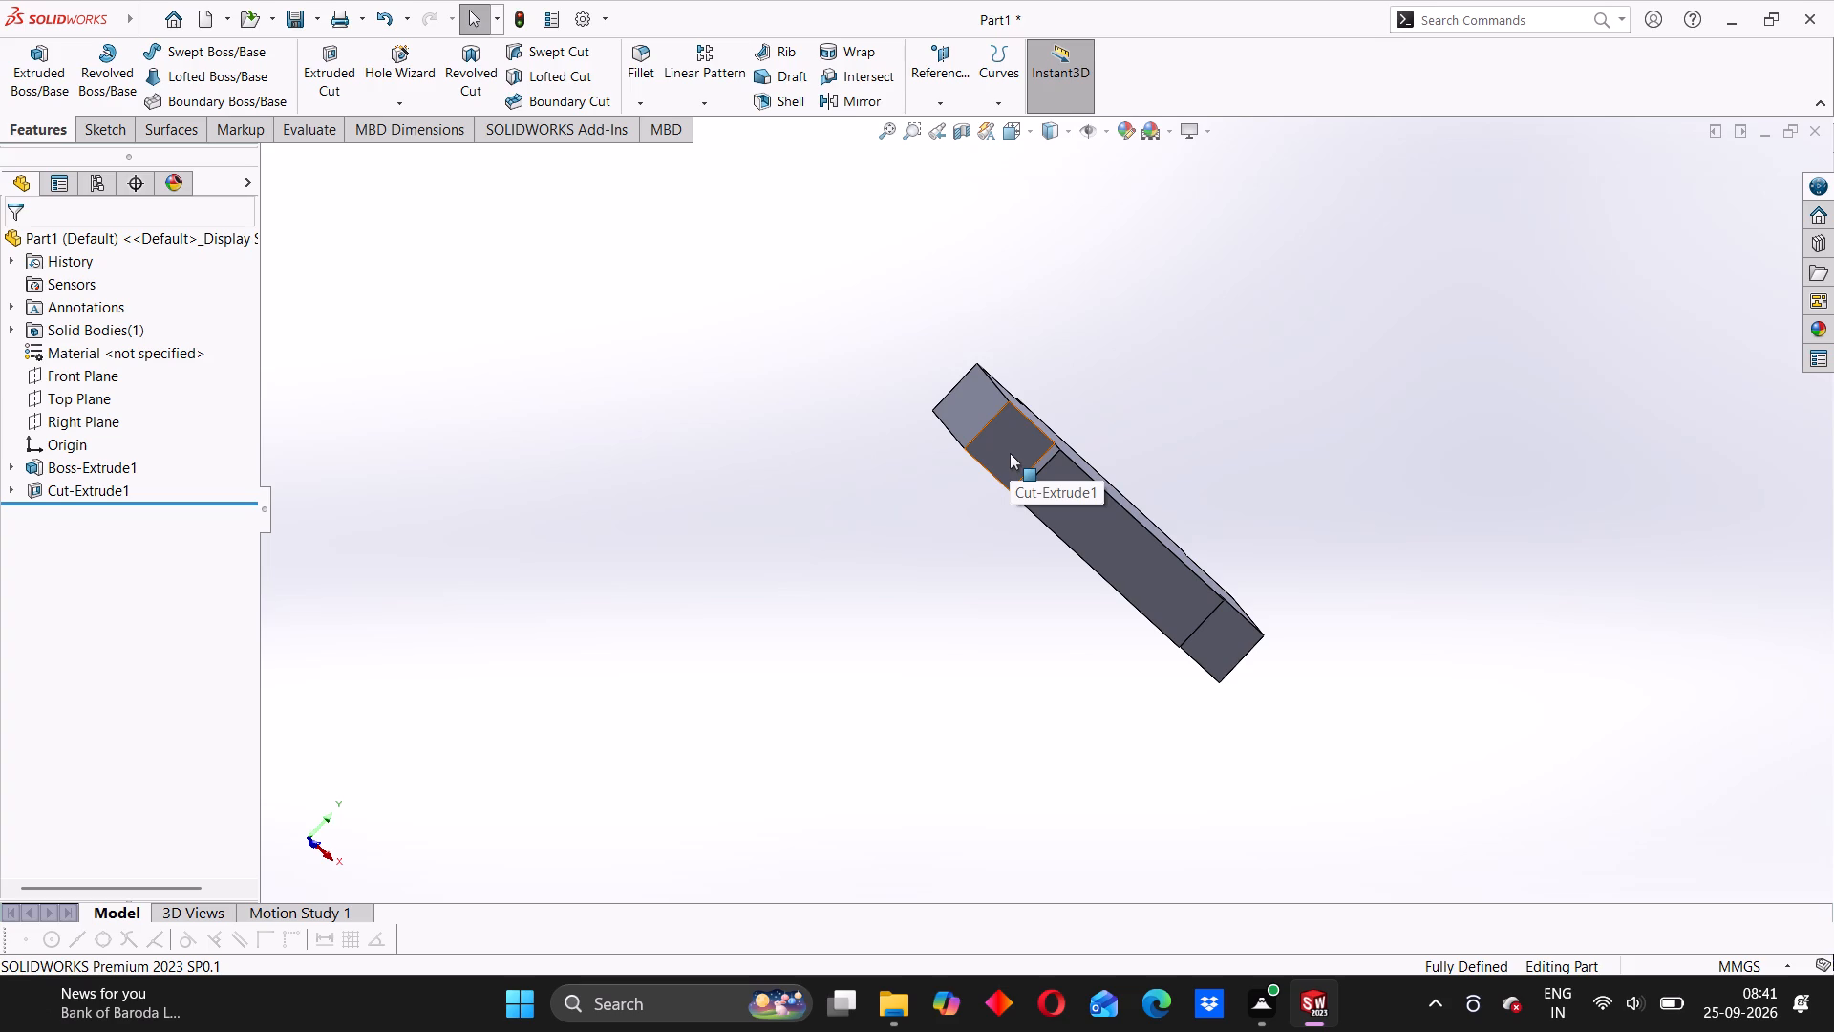
{"action": "left_click", "coordinate": [1009, 453]}
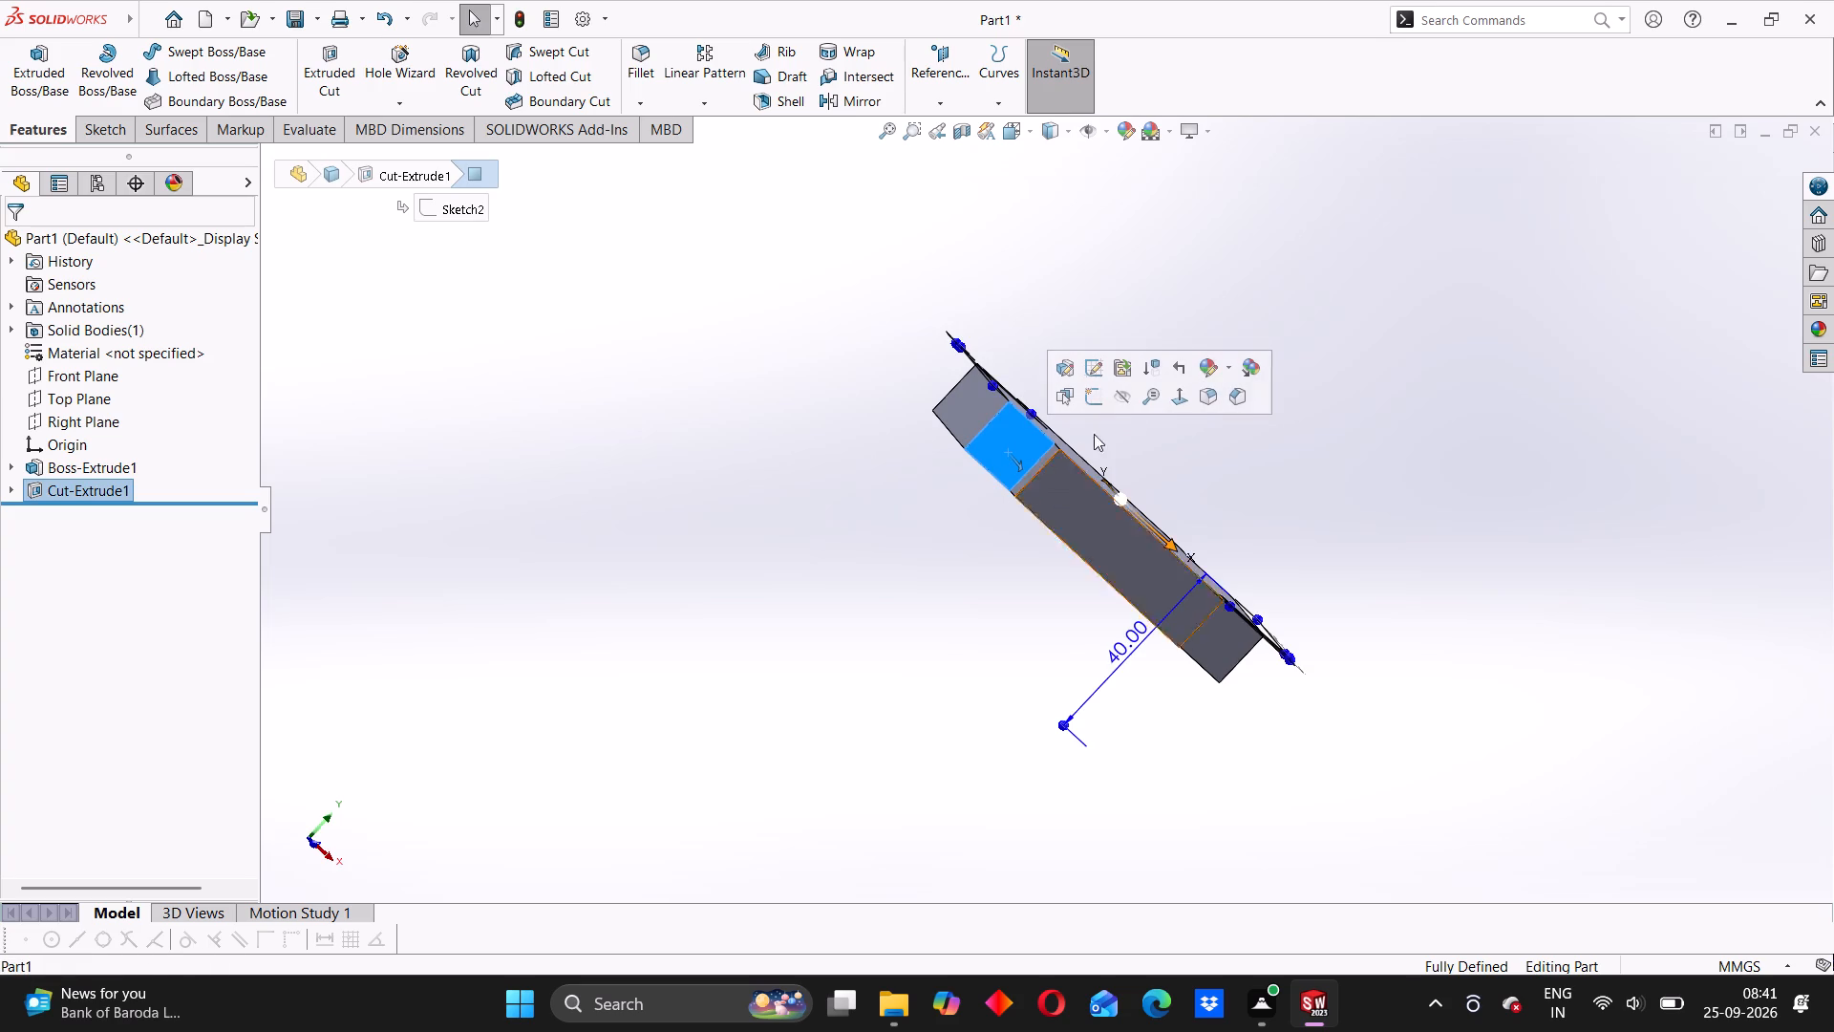
{"action": "left_click", "coordinate": [1096, 397]}
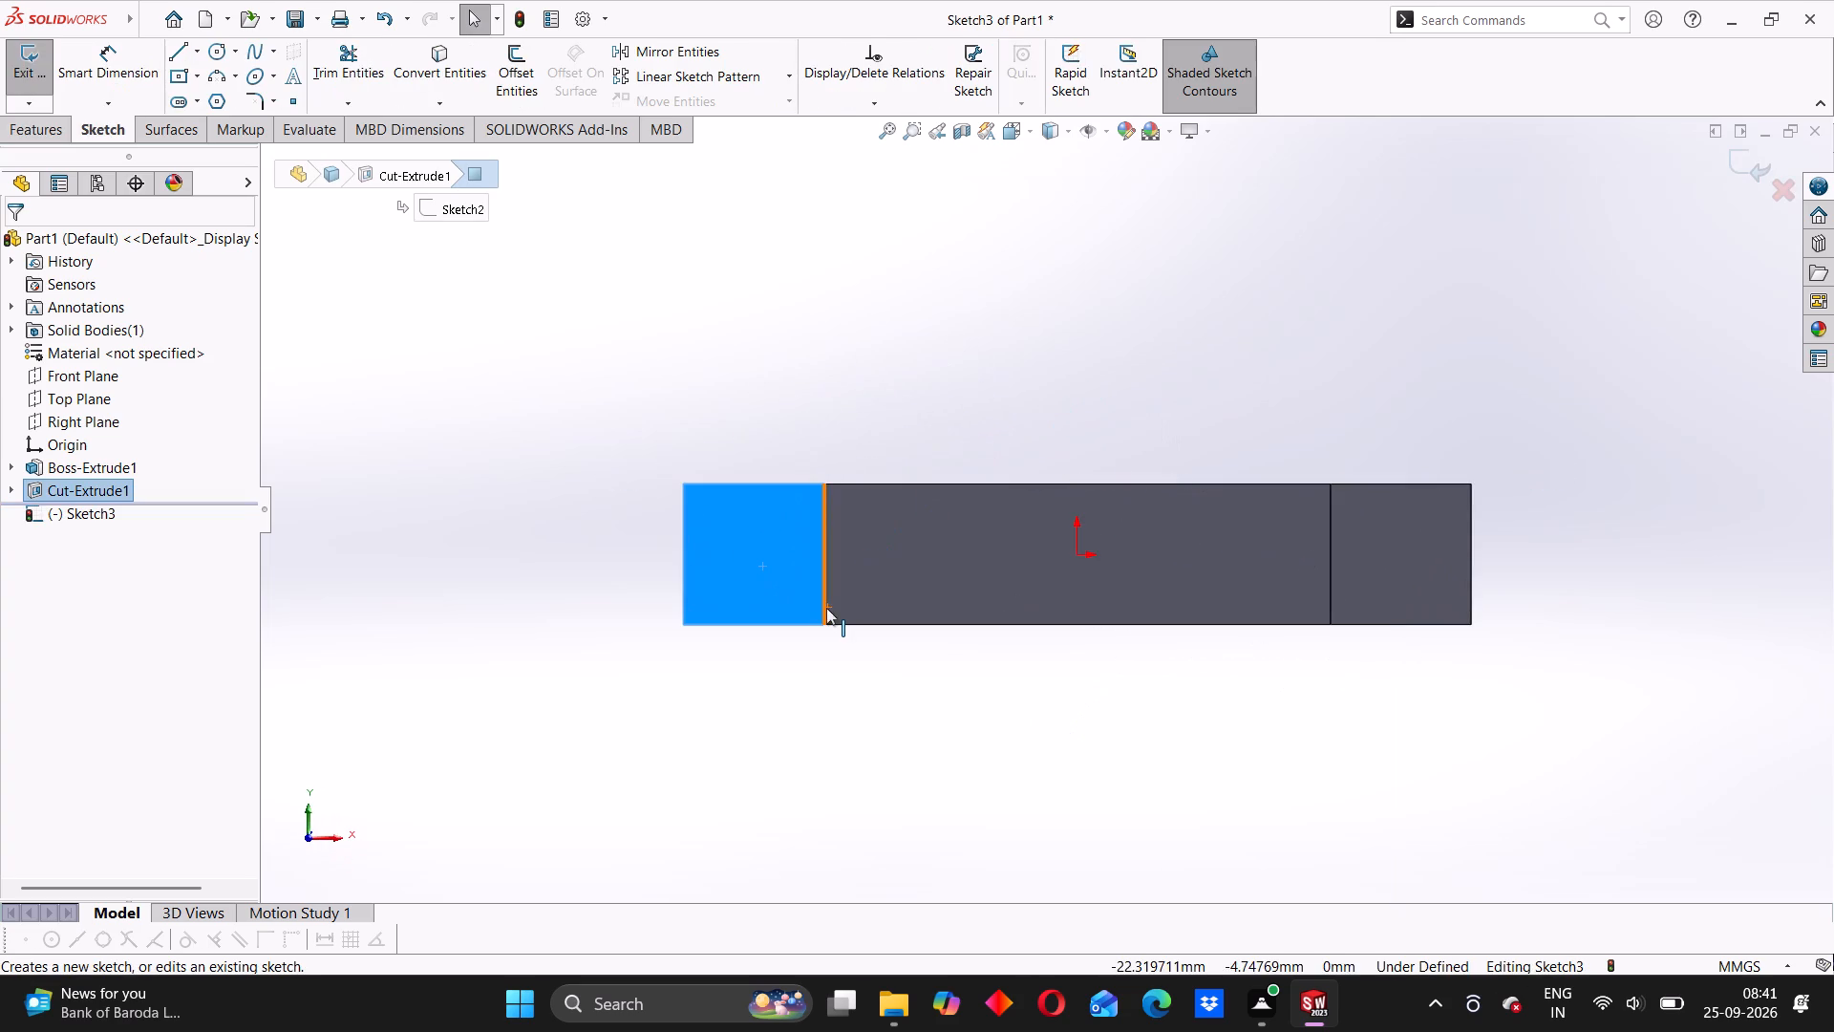
{"action": "left_click", "coordinate": [211, 52]}
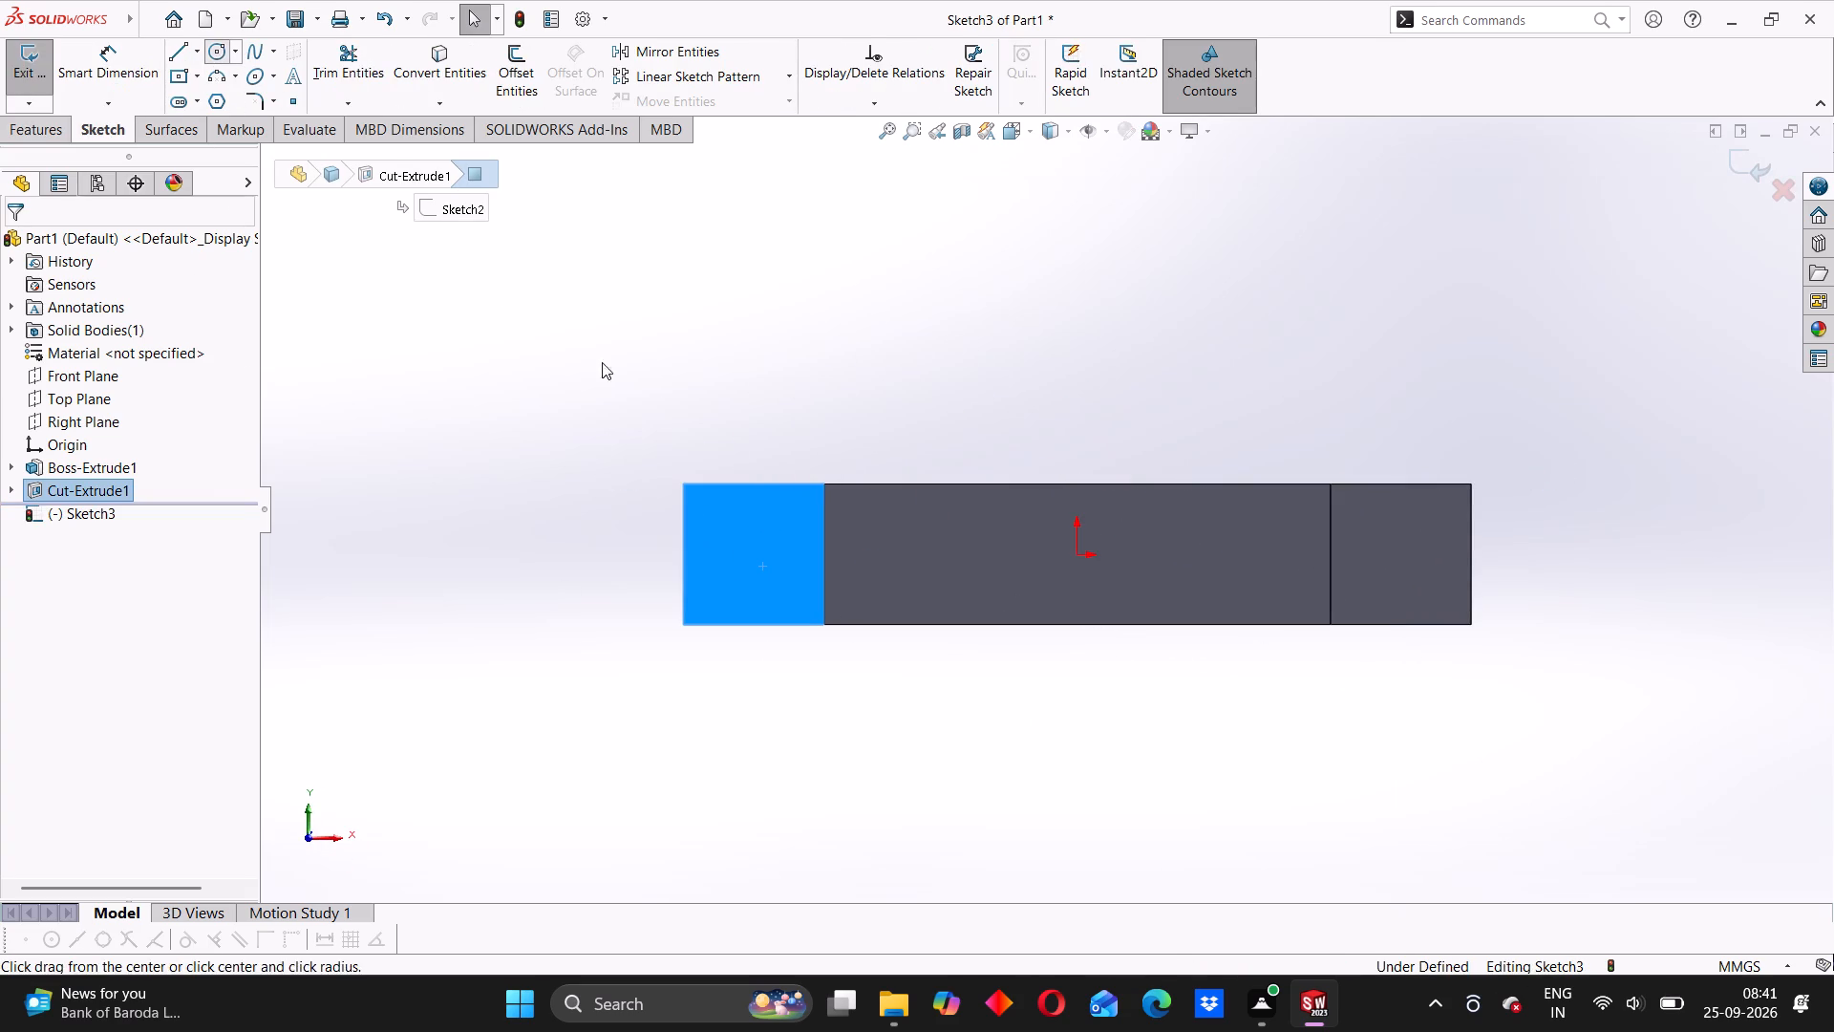
{"action": "left_click", "coordinate": [824, 626]}
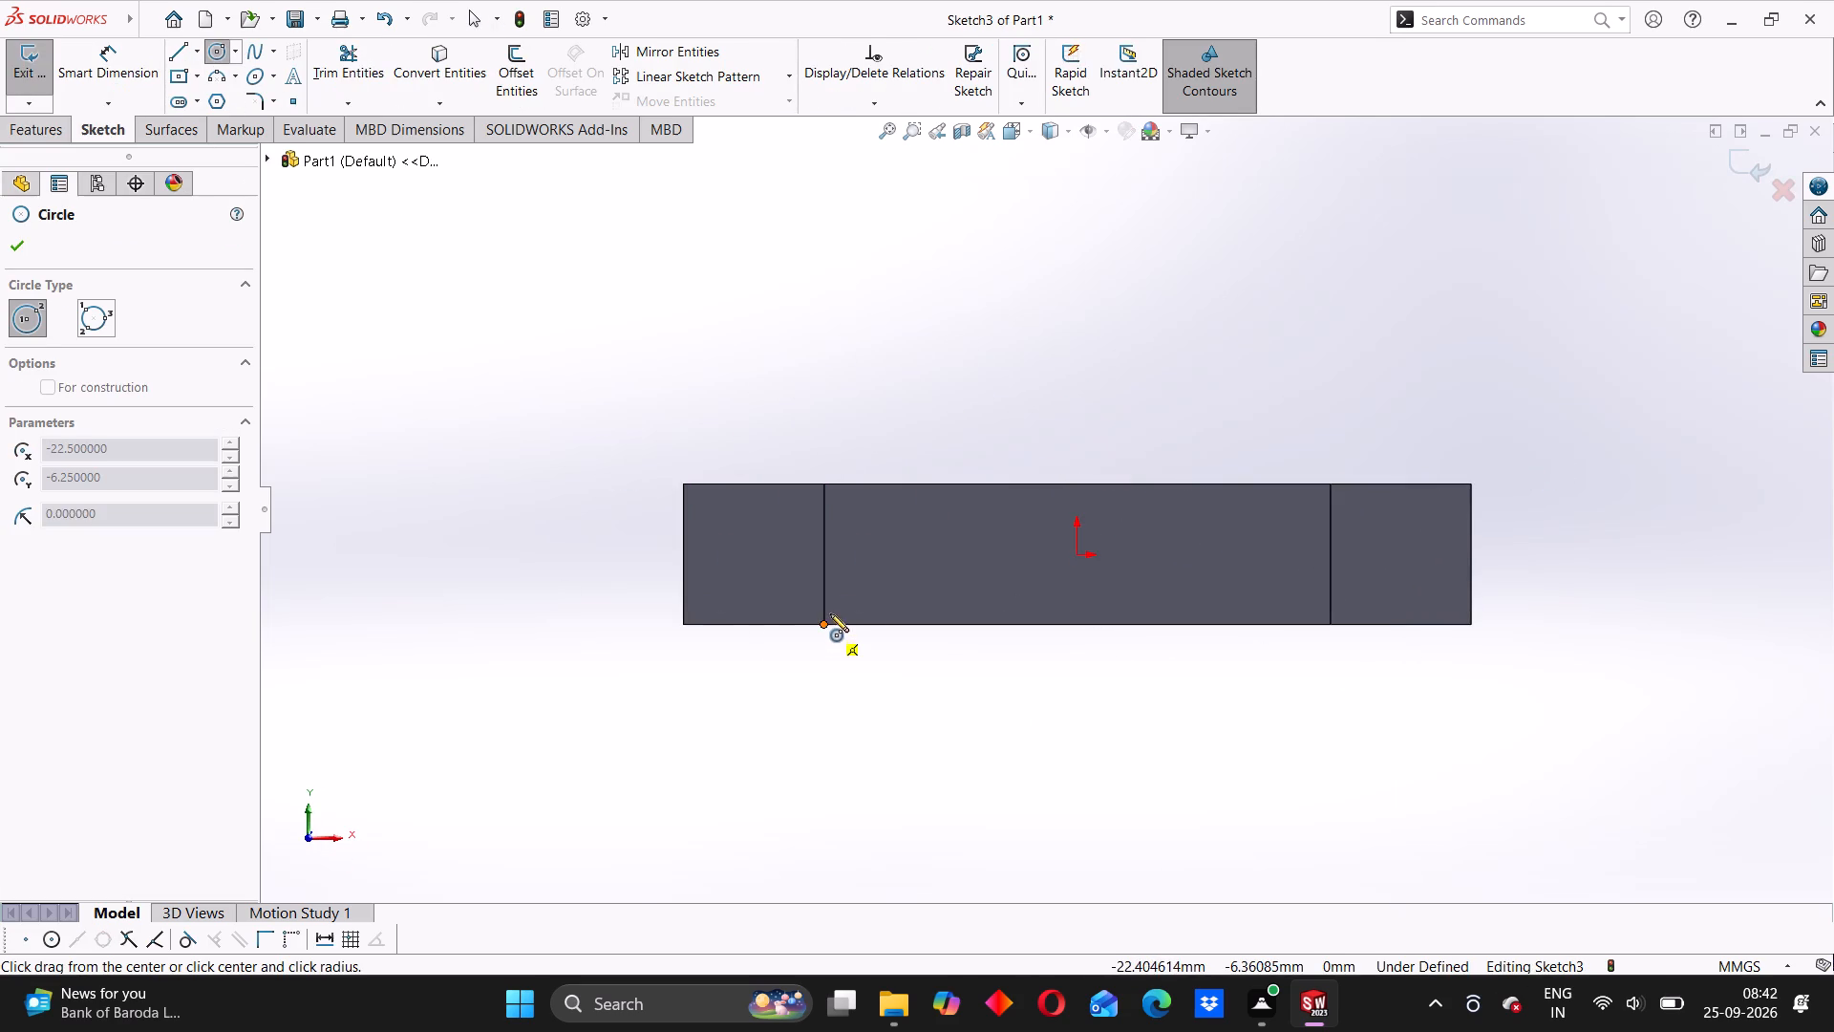
{"action": "left_click", "coordinate": [823, 486]}
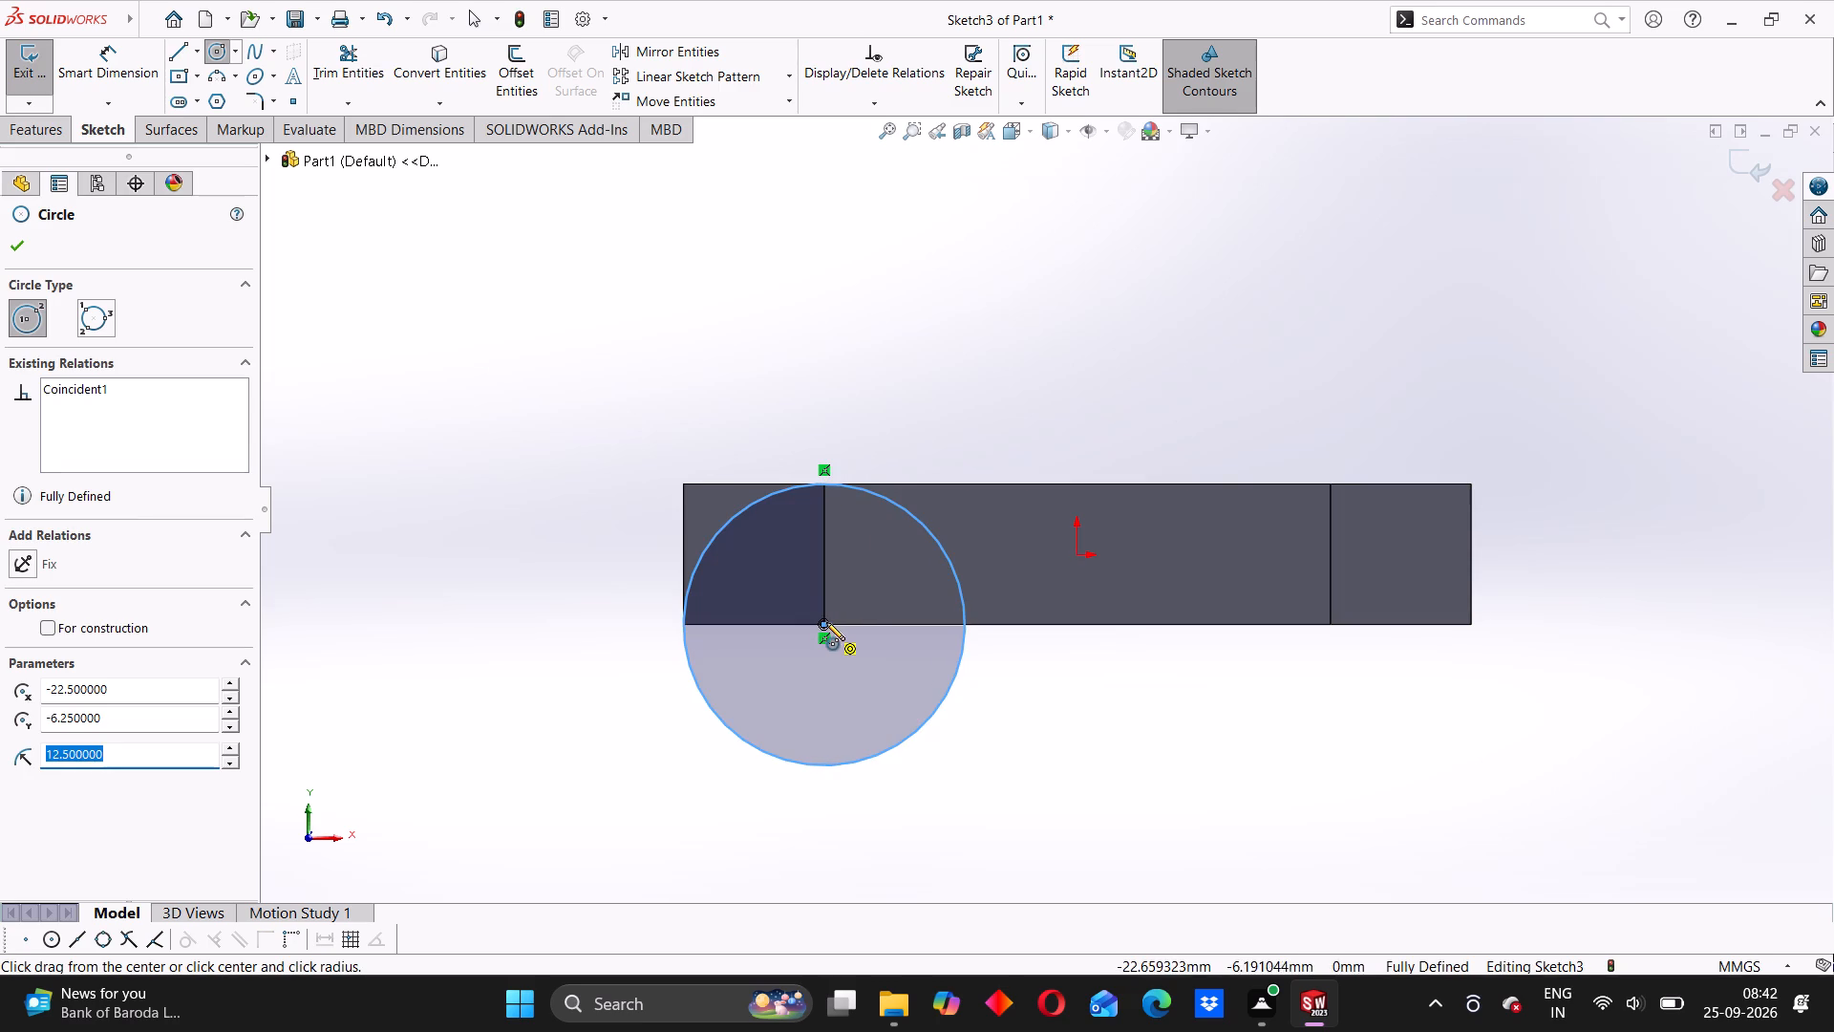
Sketch a smaller concentric circle inside the first one and dimension its diameter to 15 mm.
{"action": "left_click", "coordinate": [826, 622]}
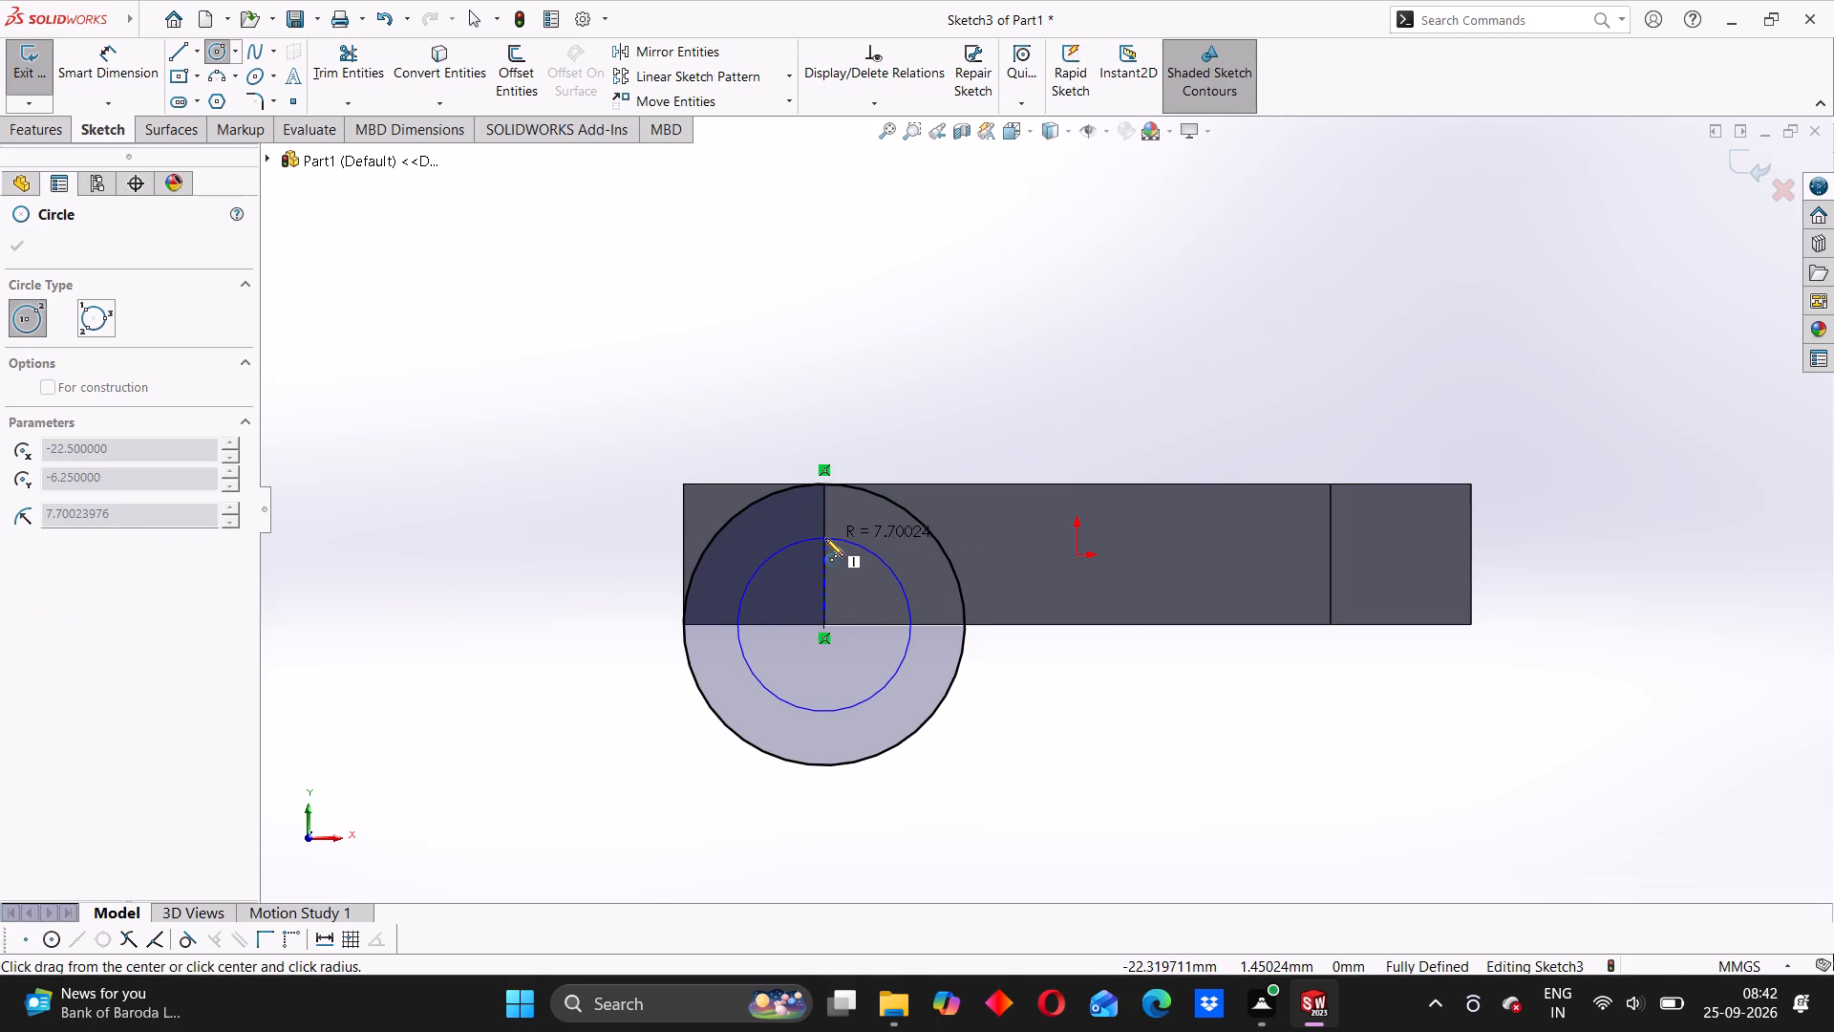
{"action": "left_click", "coordinate": [825, 538]}
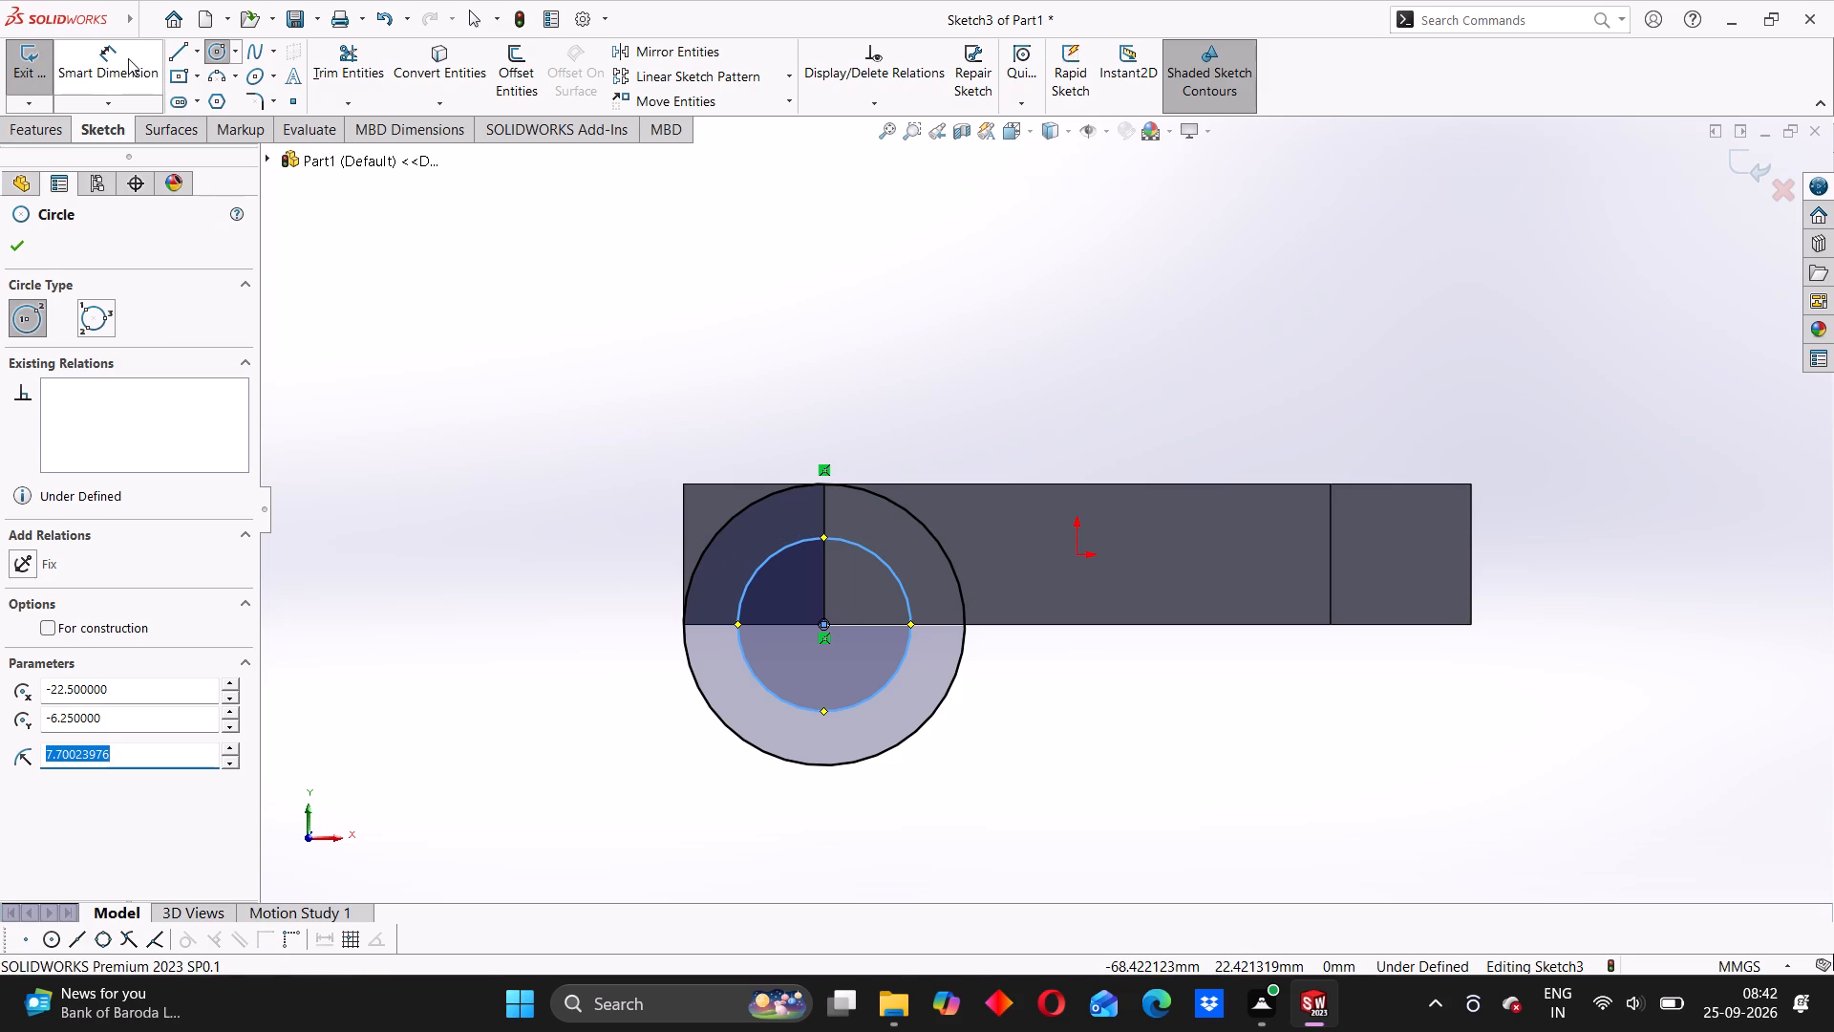
{"action": "left_click", "coordinate": [128, 58]}
{"action": "left_click", "coordinate": [859, 545]}
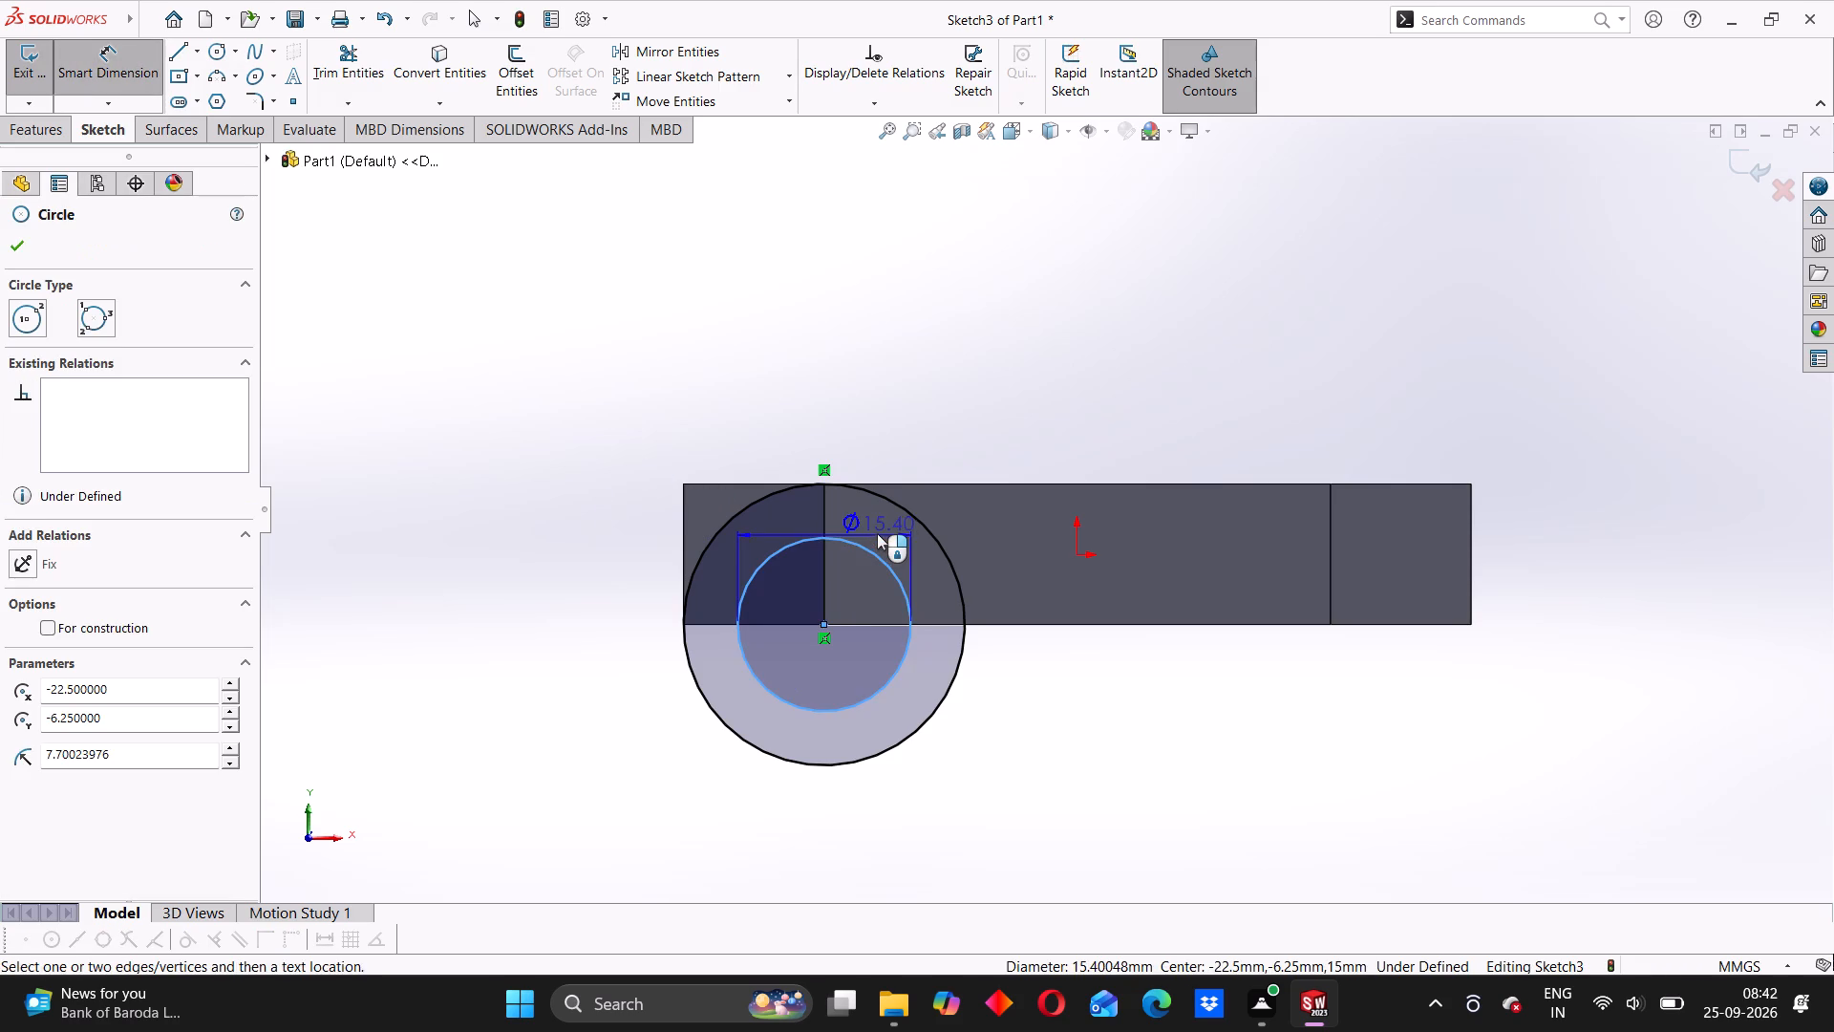
{"action": "left_click", "coordinate": [877, 533]}
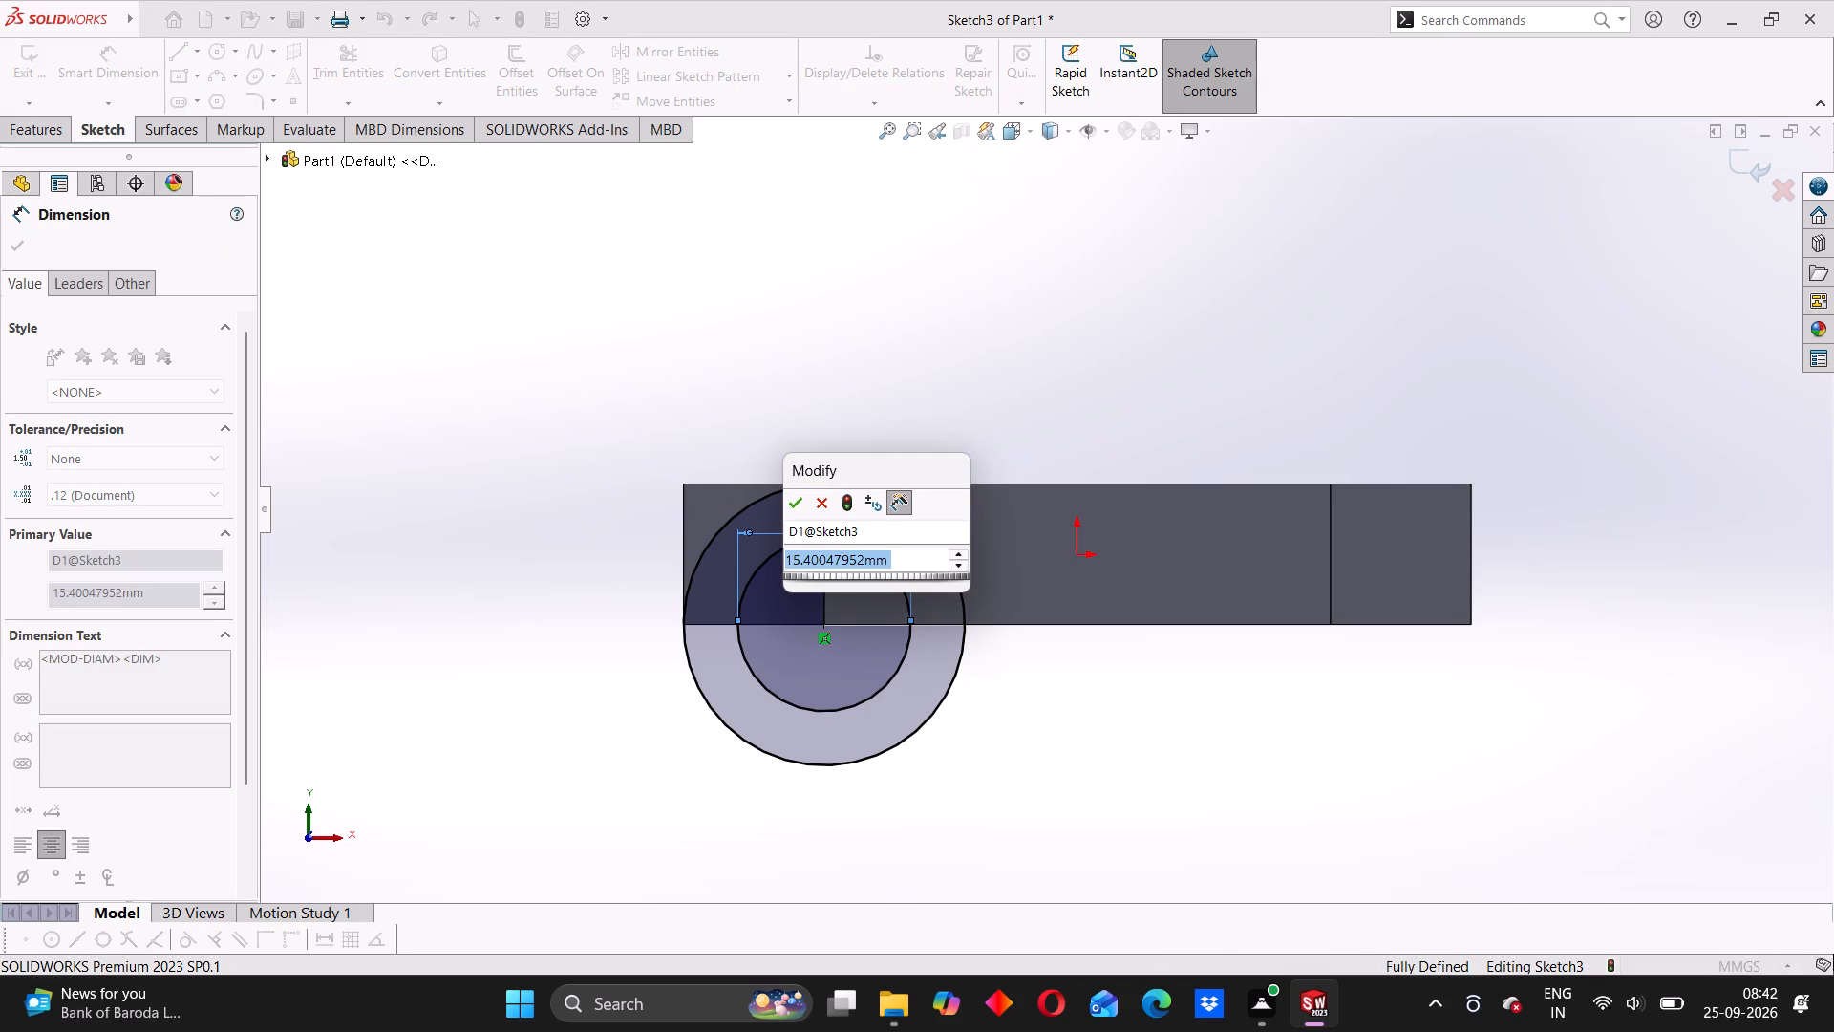
{"action": "type", "text": "15"}
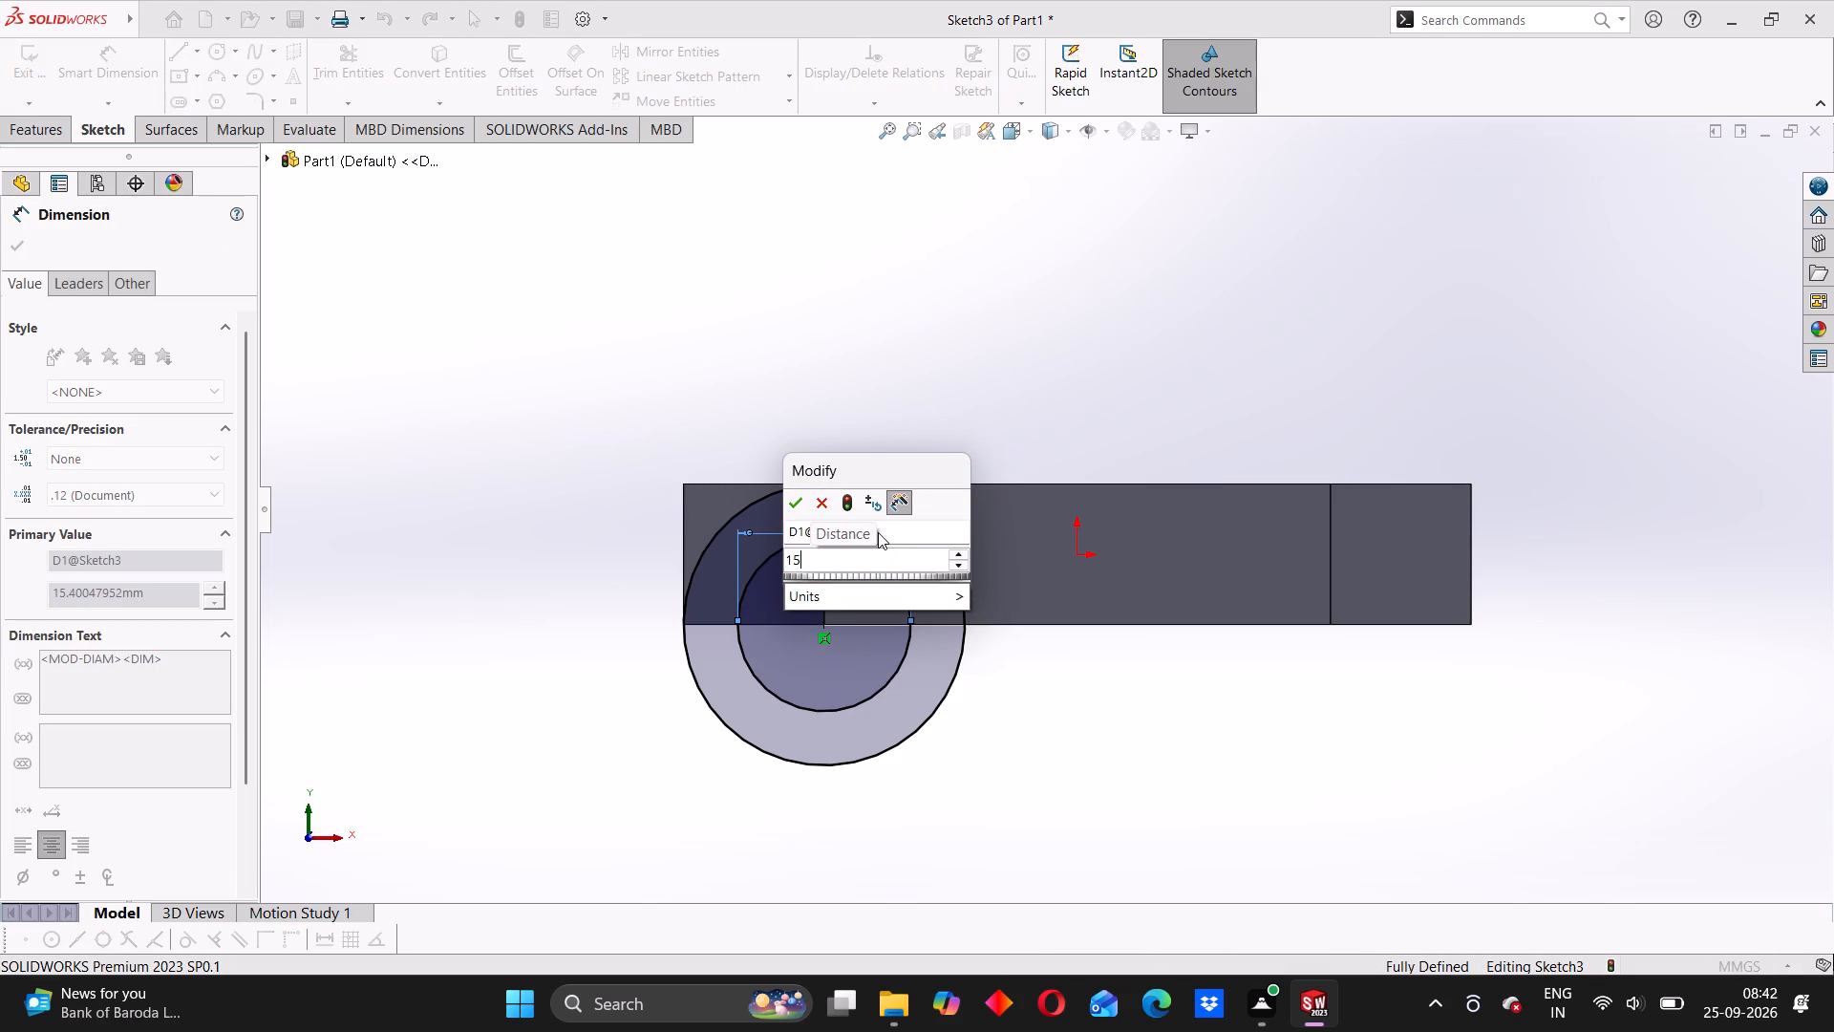
{"action": "key", "text": "Return"}
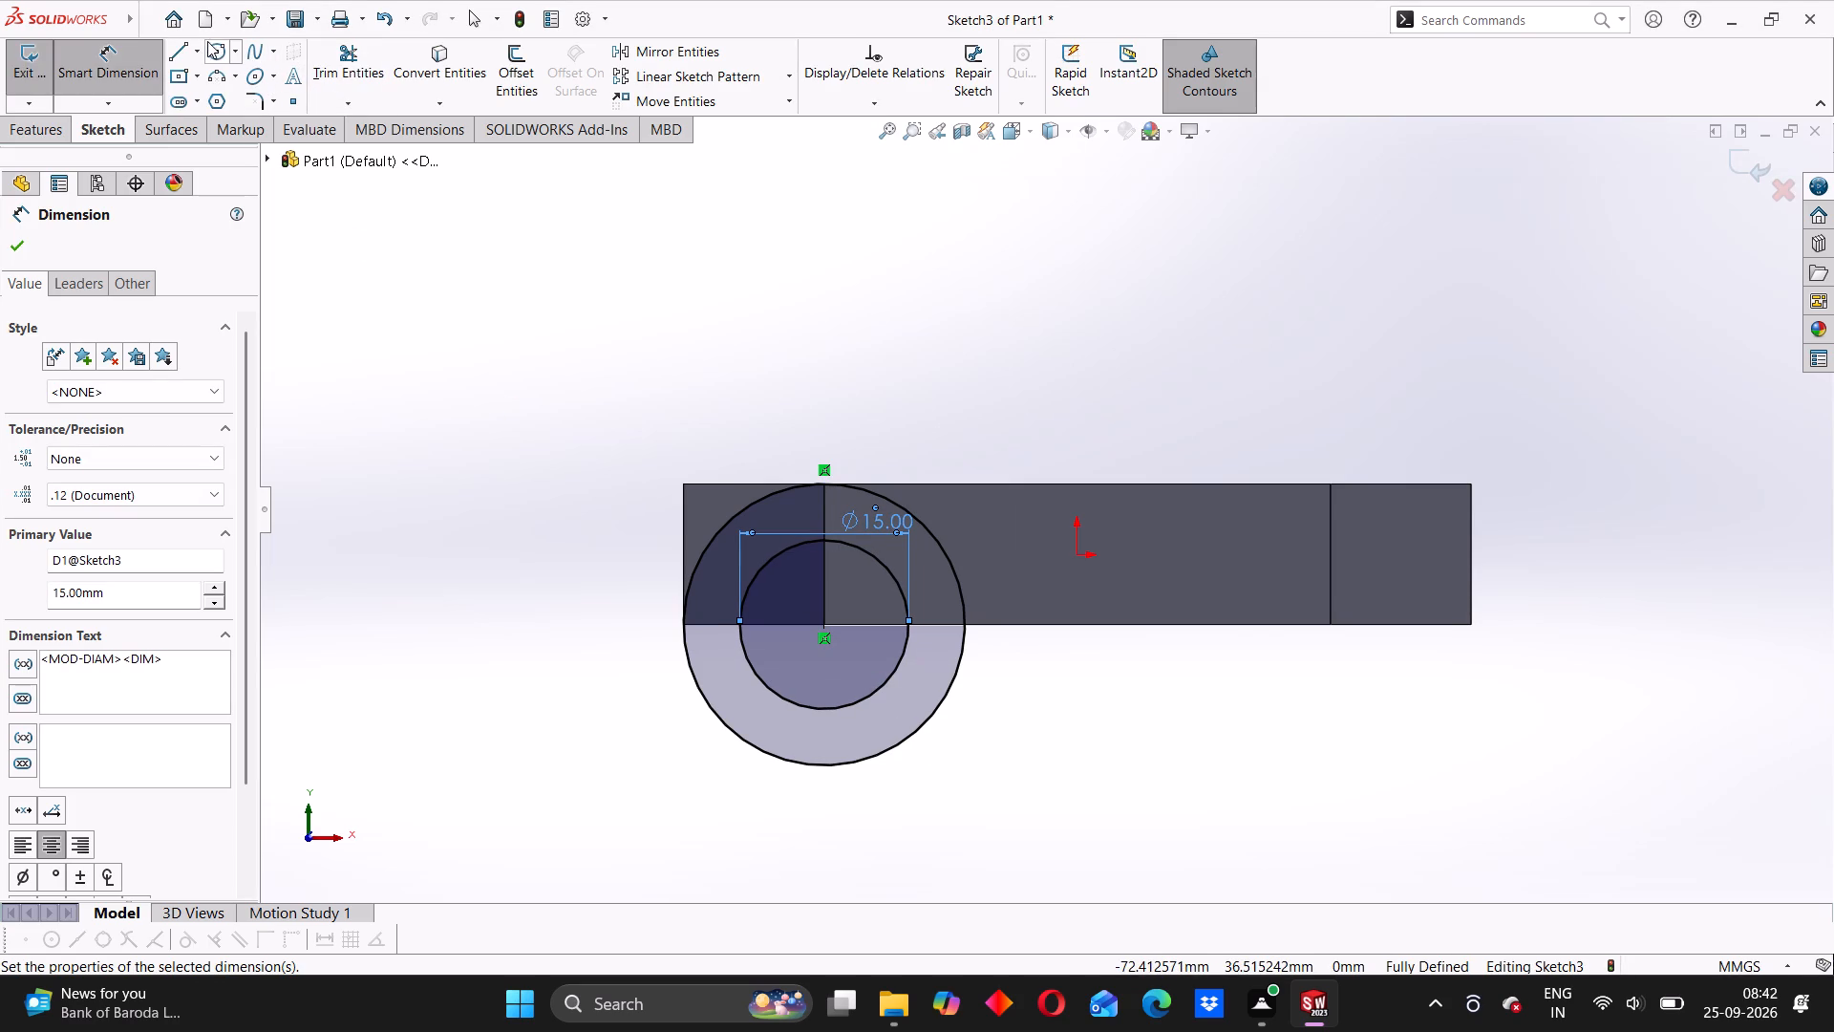
Draw a vertical centerline about 25 mm long through the origin, extending above and below the block.
{"action": "left_click", "coordinate": [201, 48]}
{"action": "left_click", "coordinate": [213, 97]}
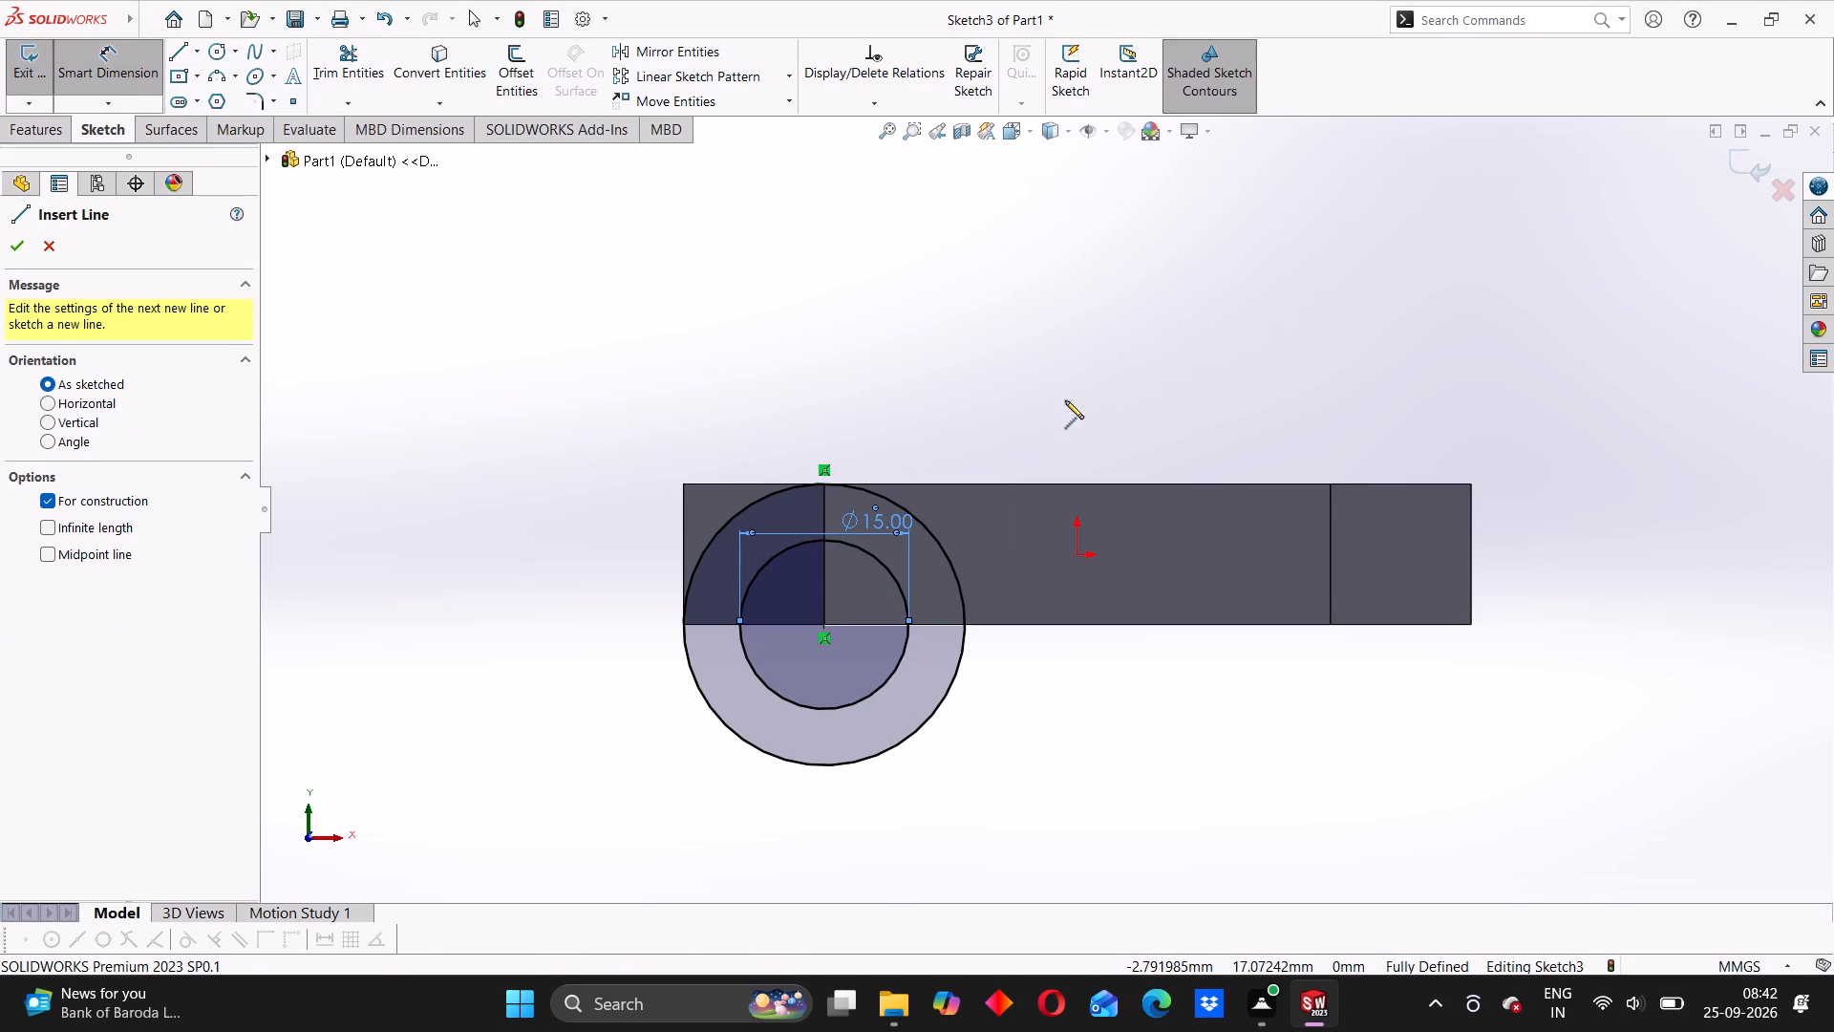
{"action": "left_click", "coordinate": [1075, 437]}
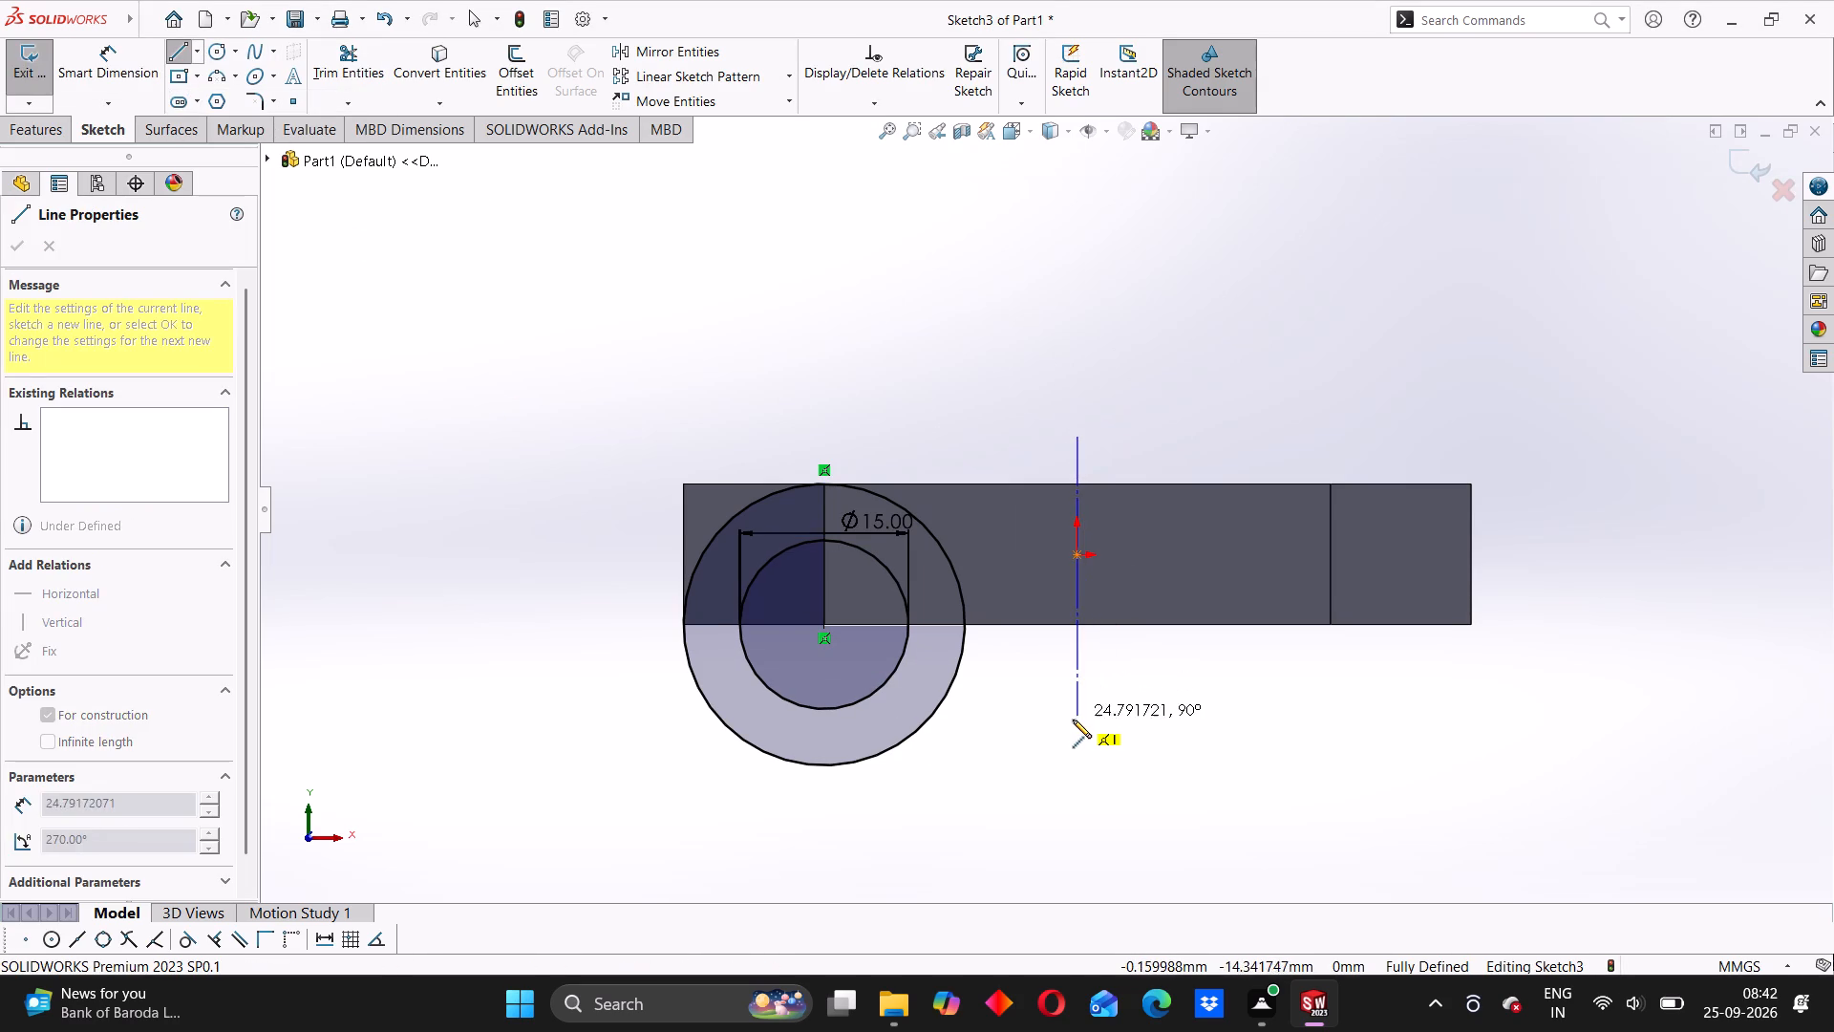
{"action": "left_click", "coordinate": [1073, 720]}
{"action": "right_click", "coordinate": [838, 343]}
{"action": "left_click", "coordinate": [853, 357]}
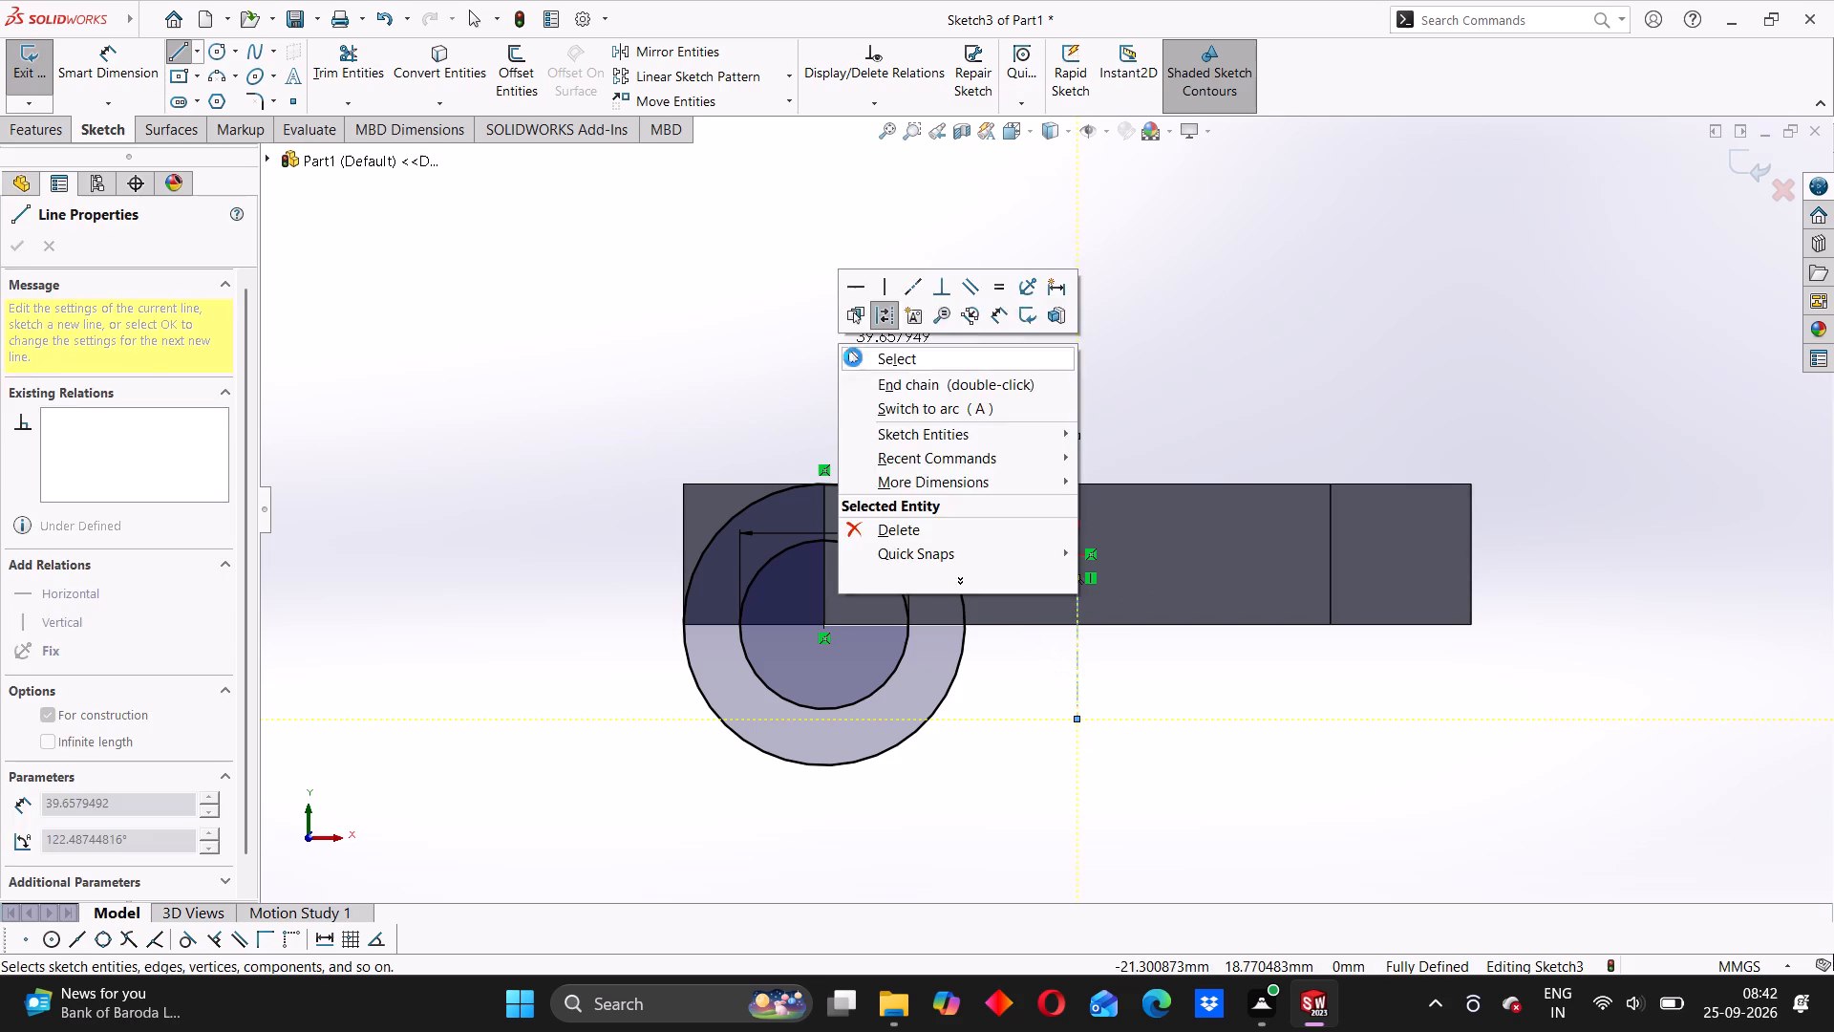
Mirror both concentric circles about the vertical centerline, keeping the originals.
{"action": "left_click", "coordinate": [688, 59]}
{"action": "left_click", "coordinate": [748, 507]}
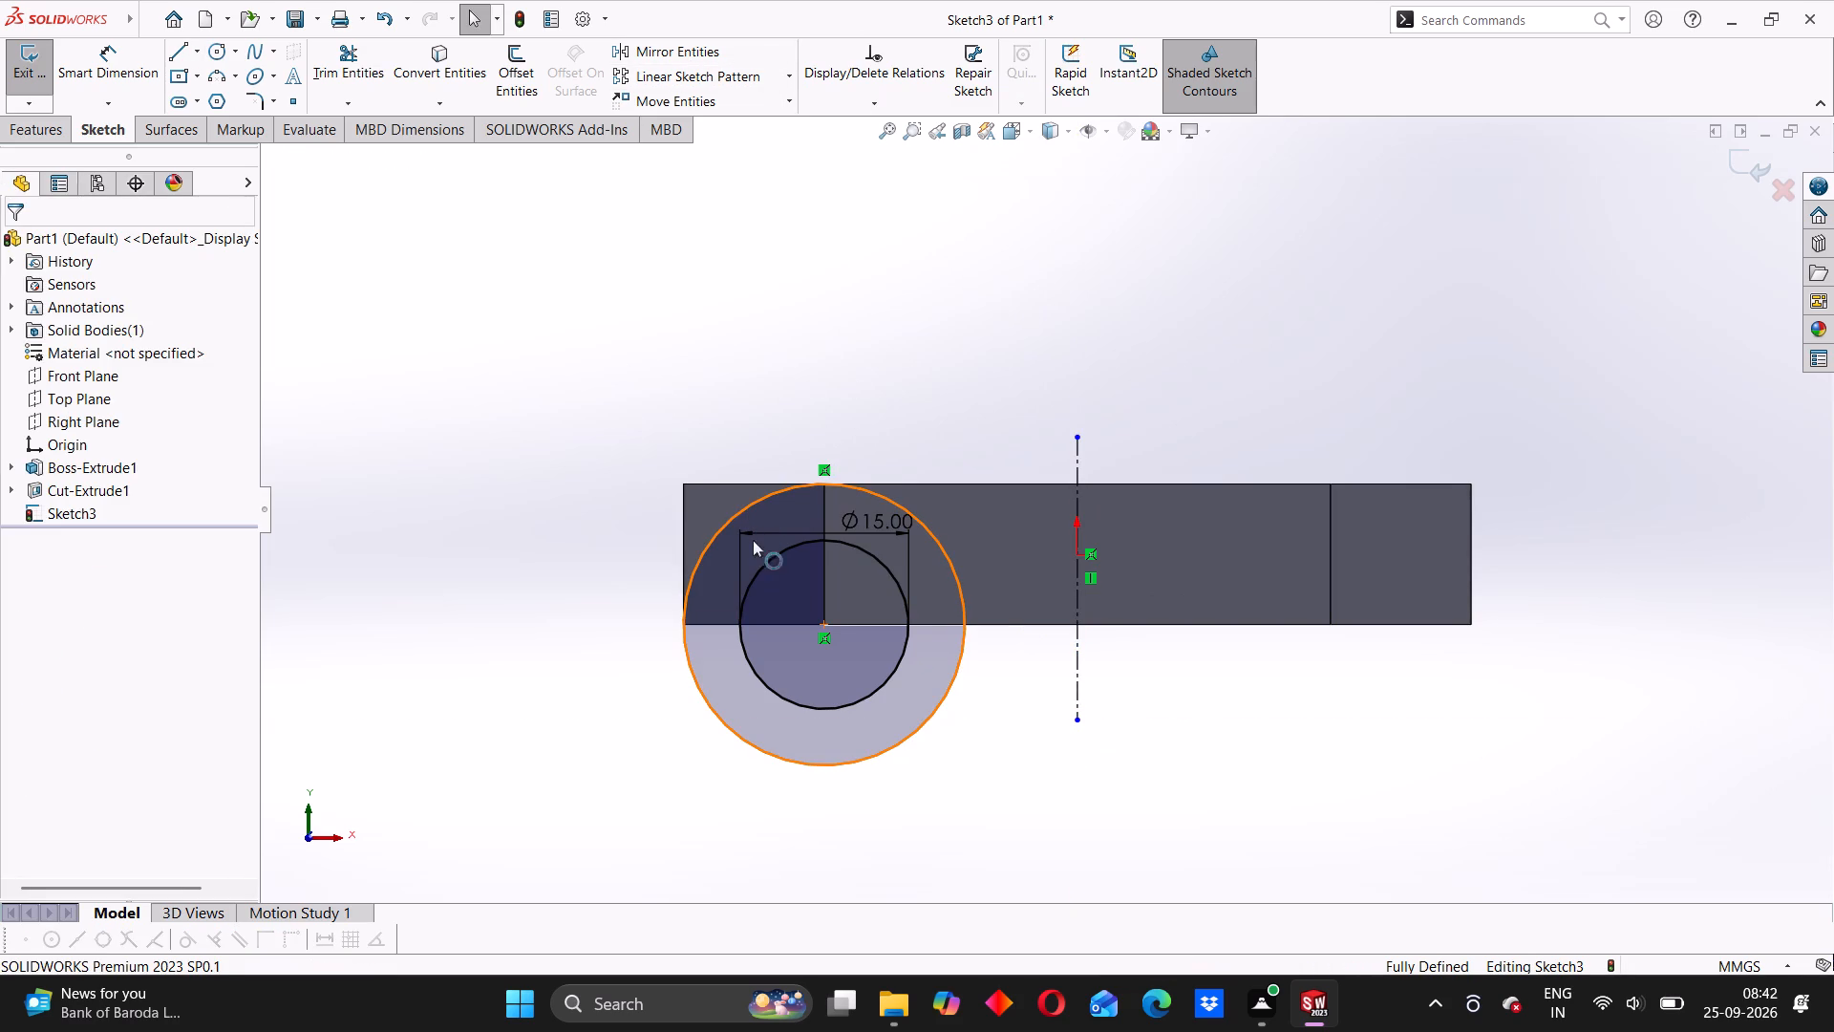
{"action": "left_click", "coordinate": [764, 567]}
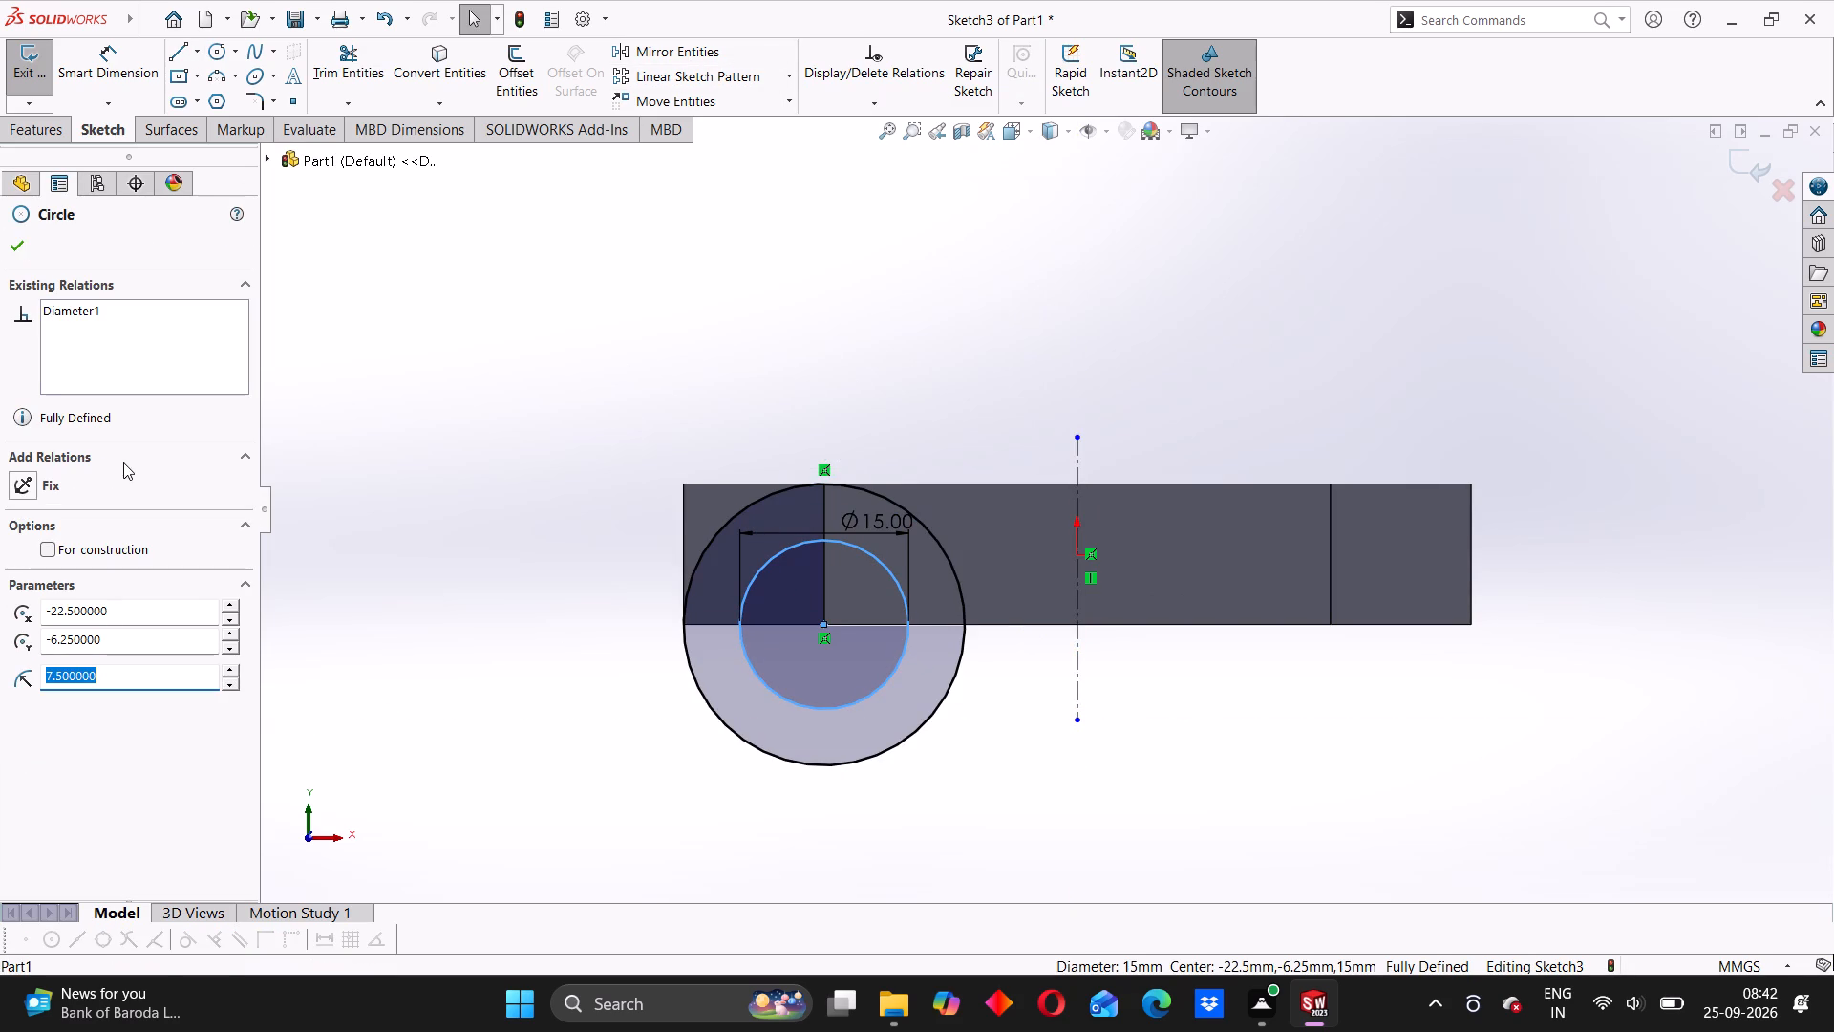
{"action": "left_click", "coordinate": [649, 57]}
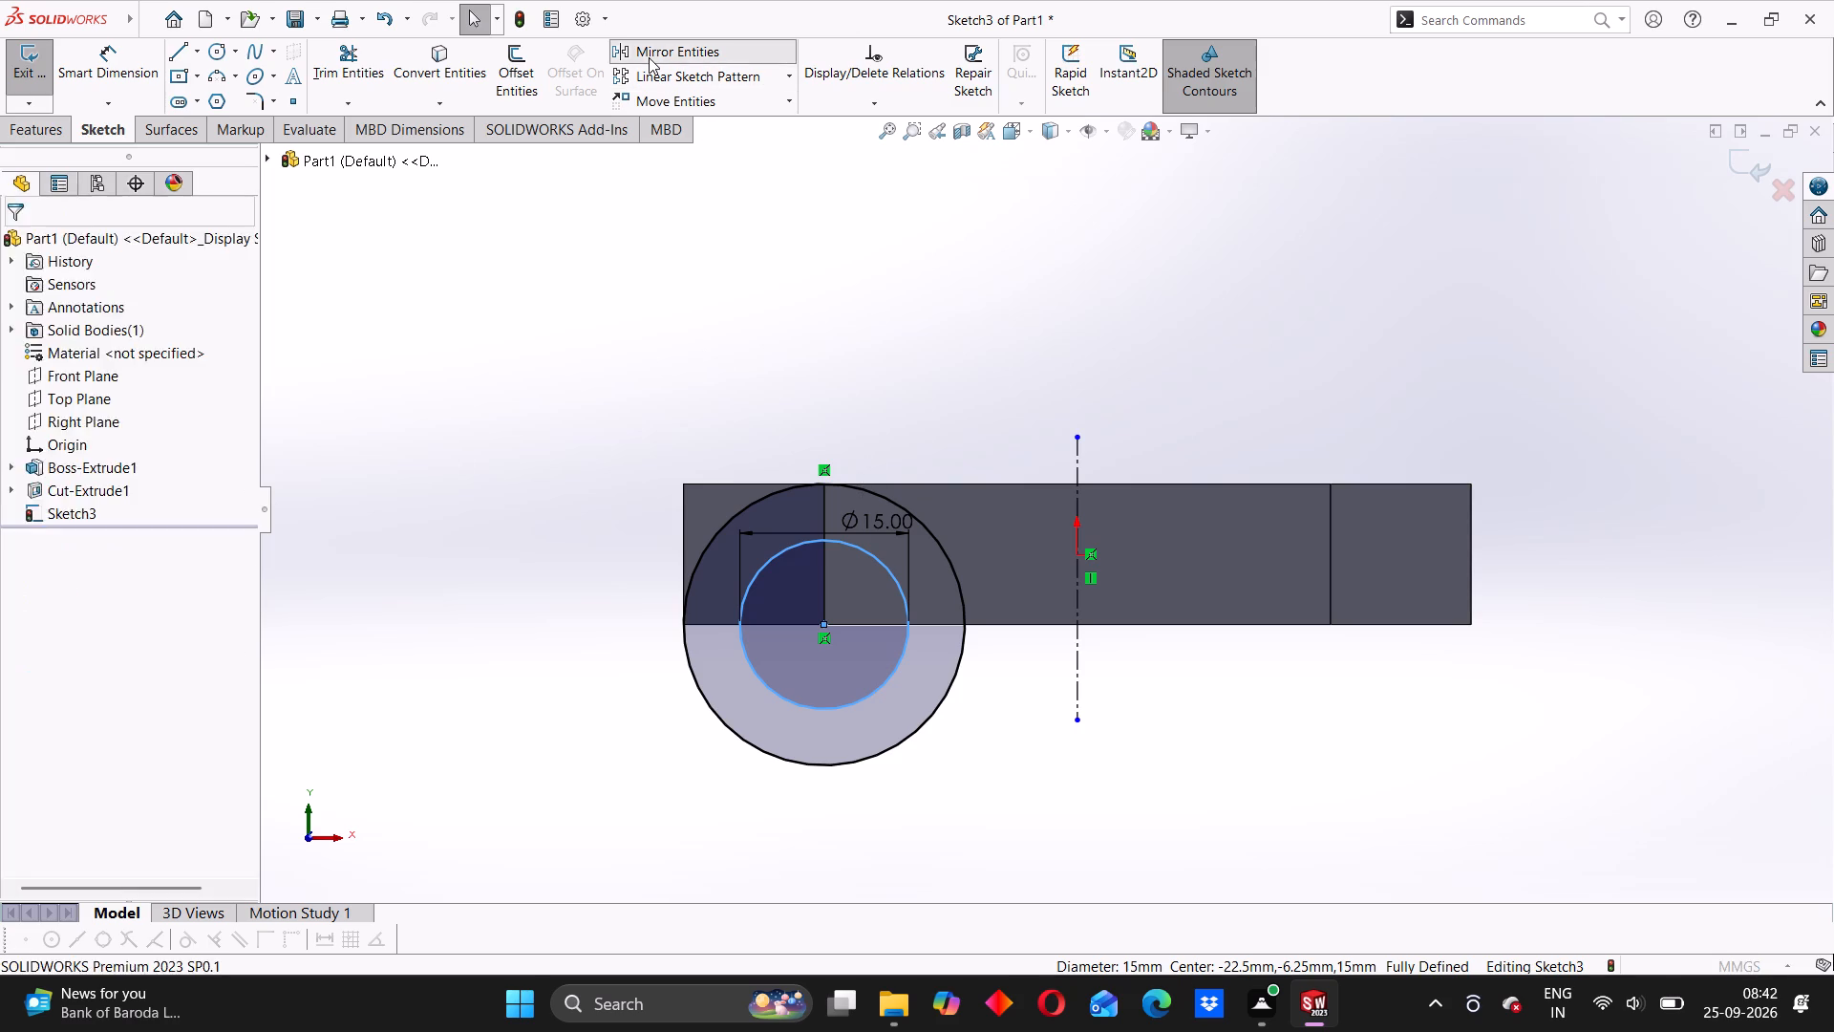
{"action": "left_click", "coordinate": [708, 546]}
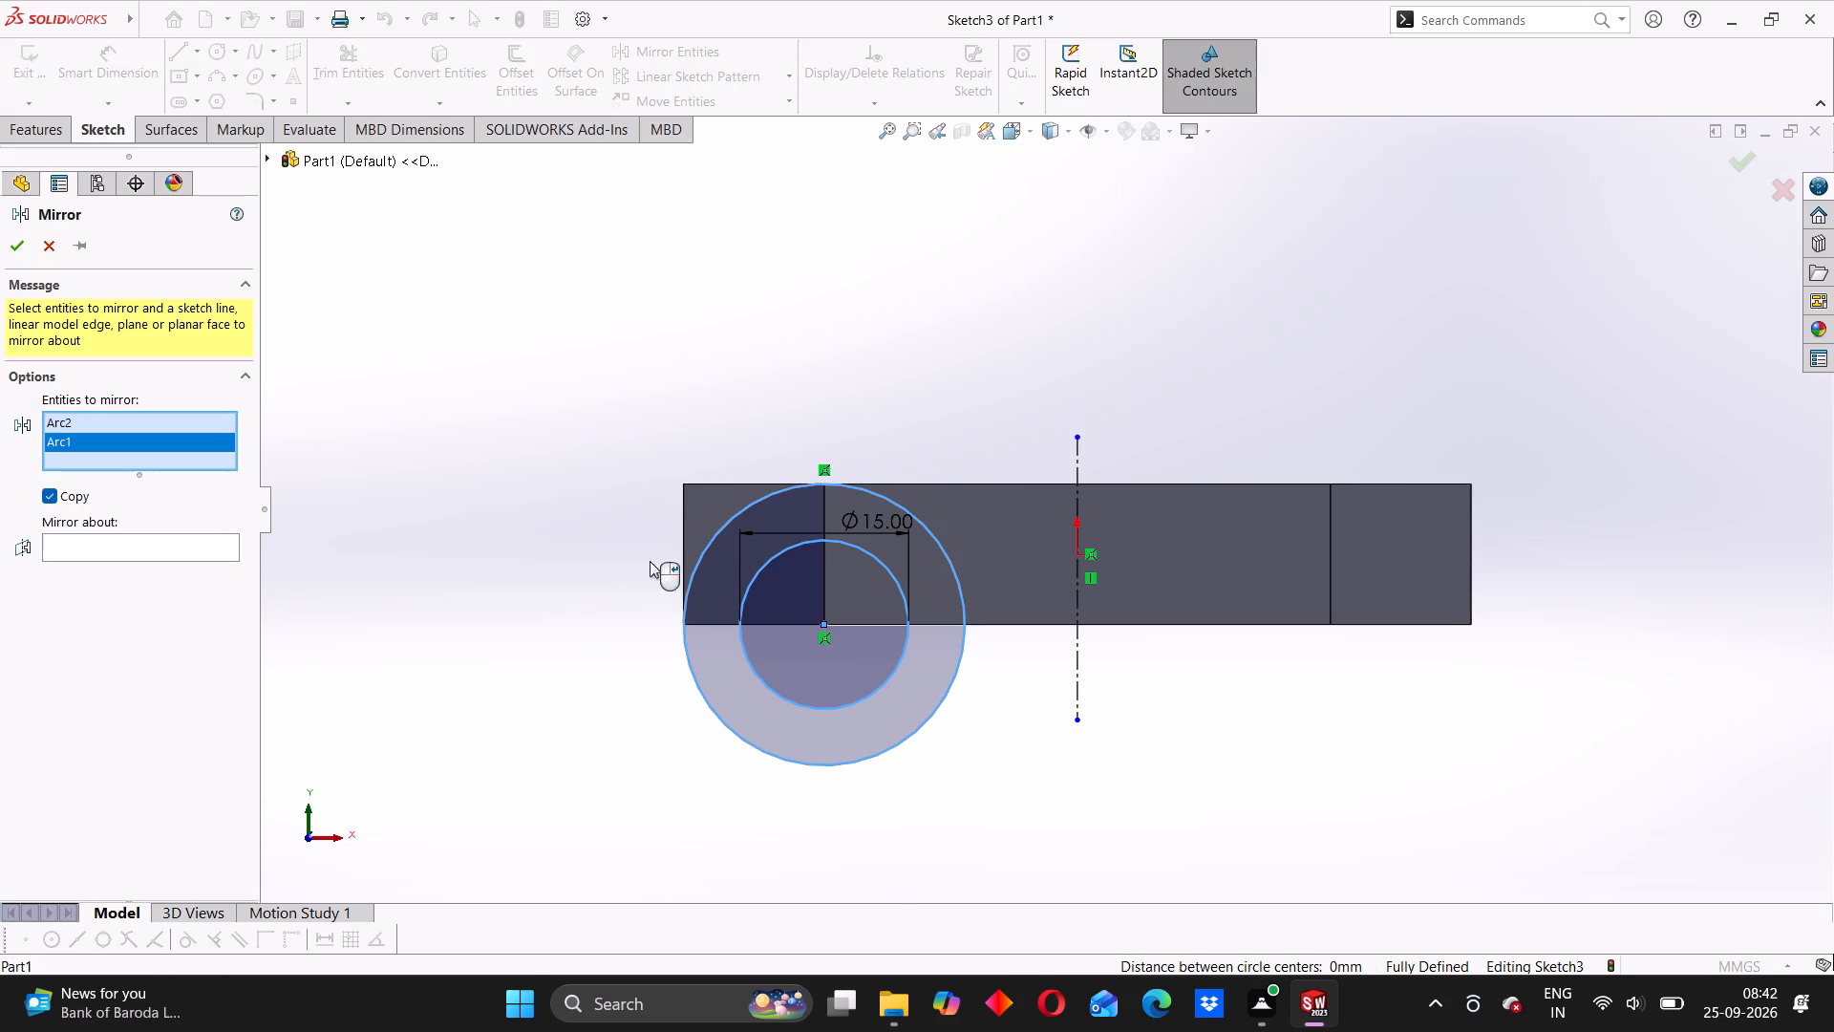
{"action": "left_click", "coordinate": [170, 547]}
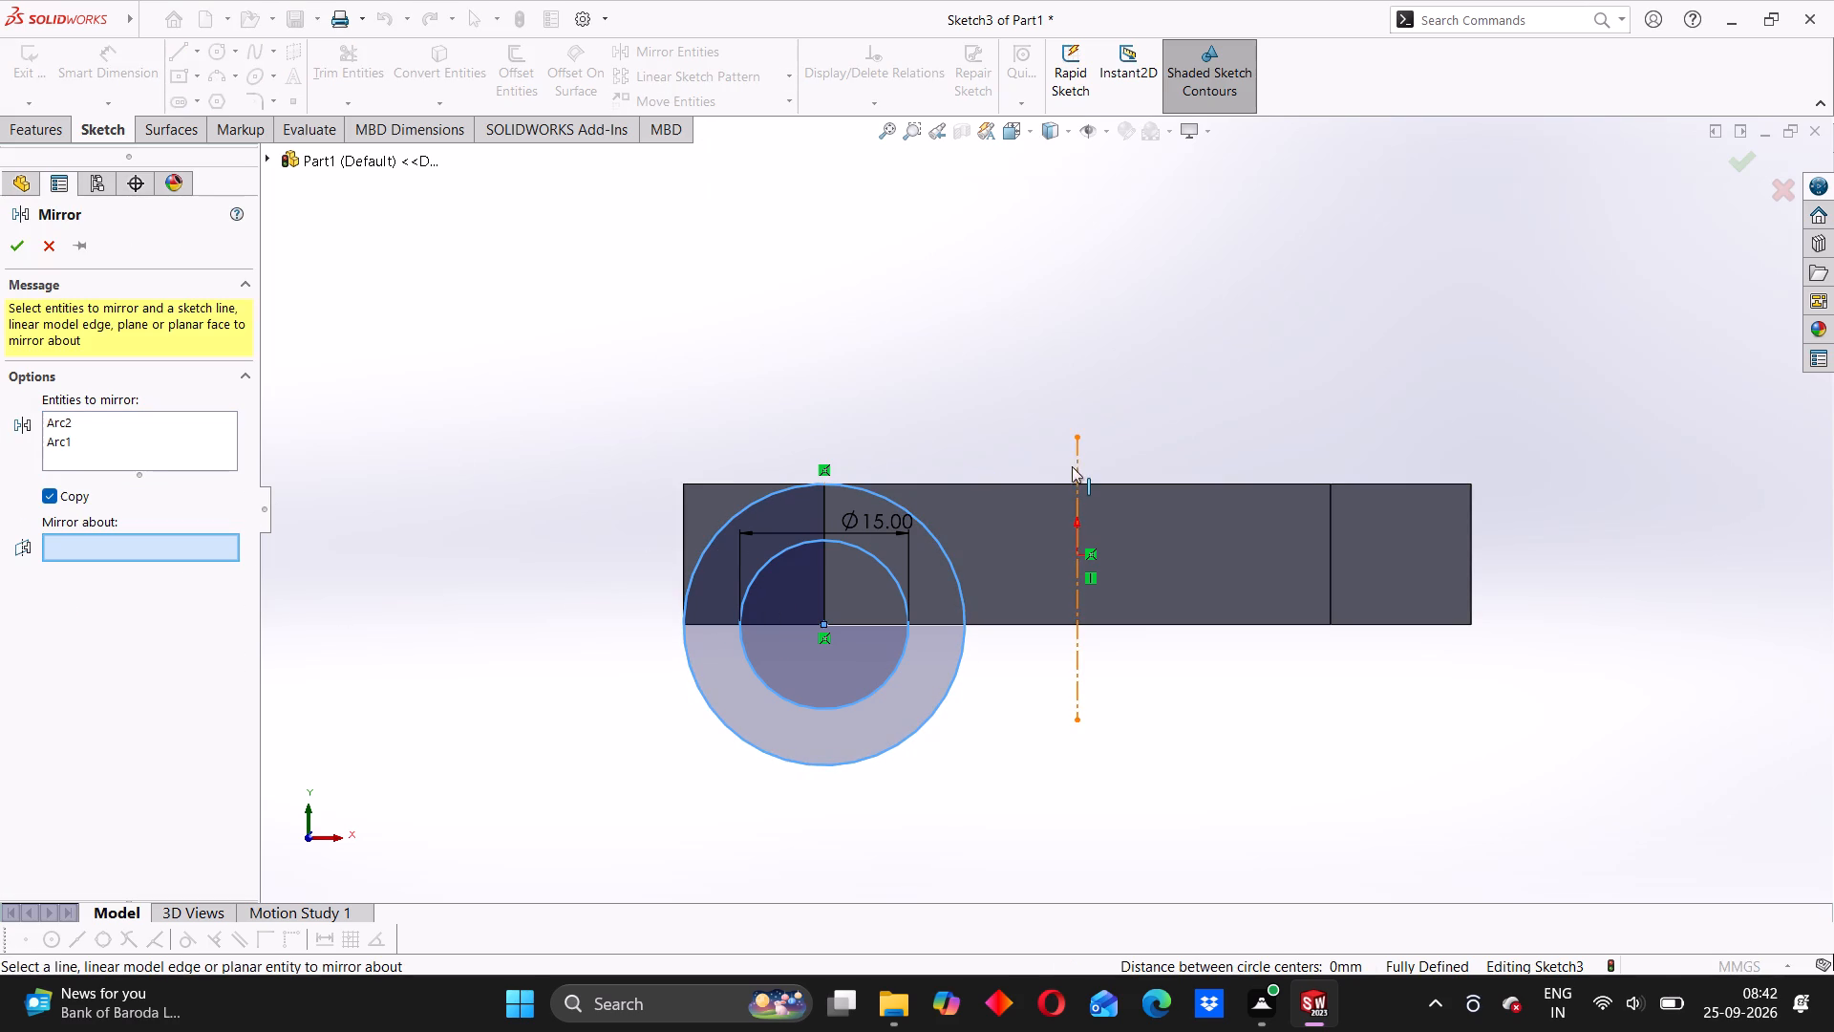
{"action": "left_click", "coordinate": [1075, 463]}
{"action": "left_click", "coordinate": [9, 241]}
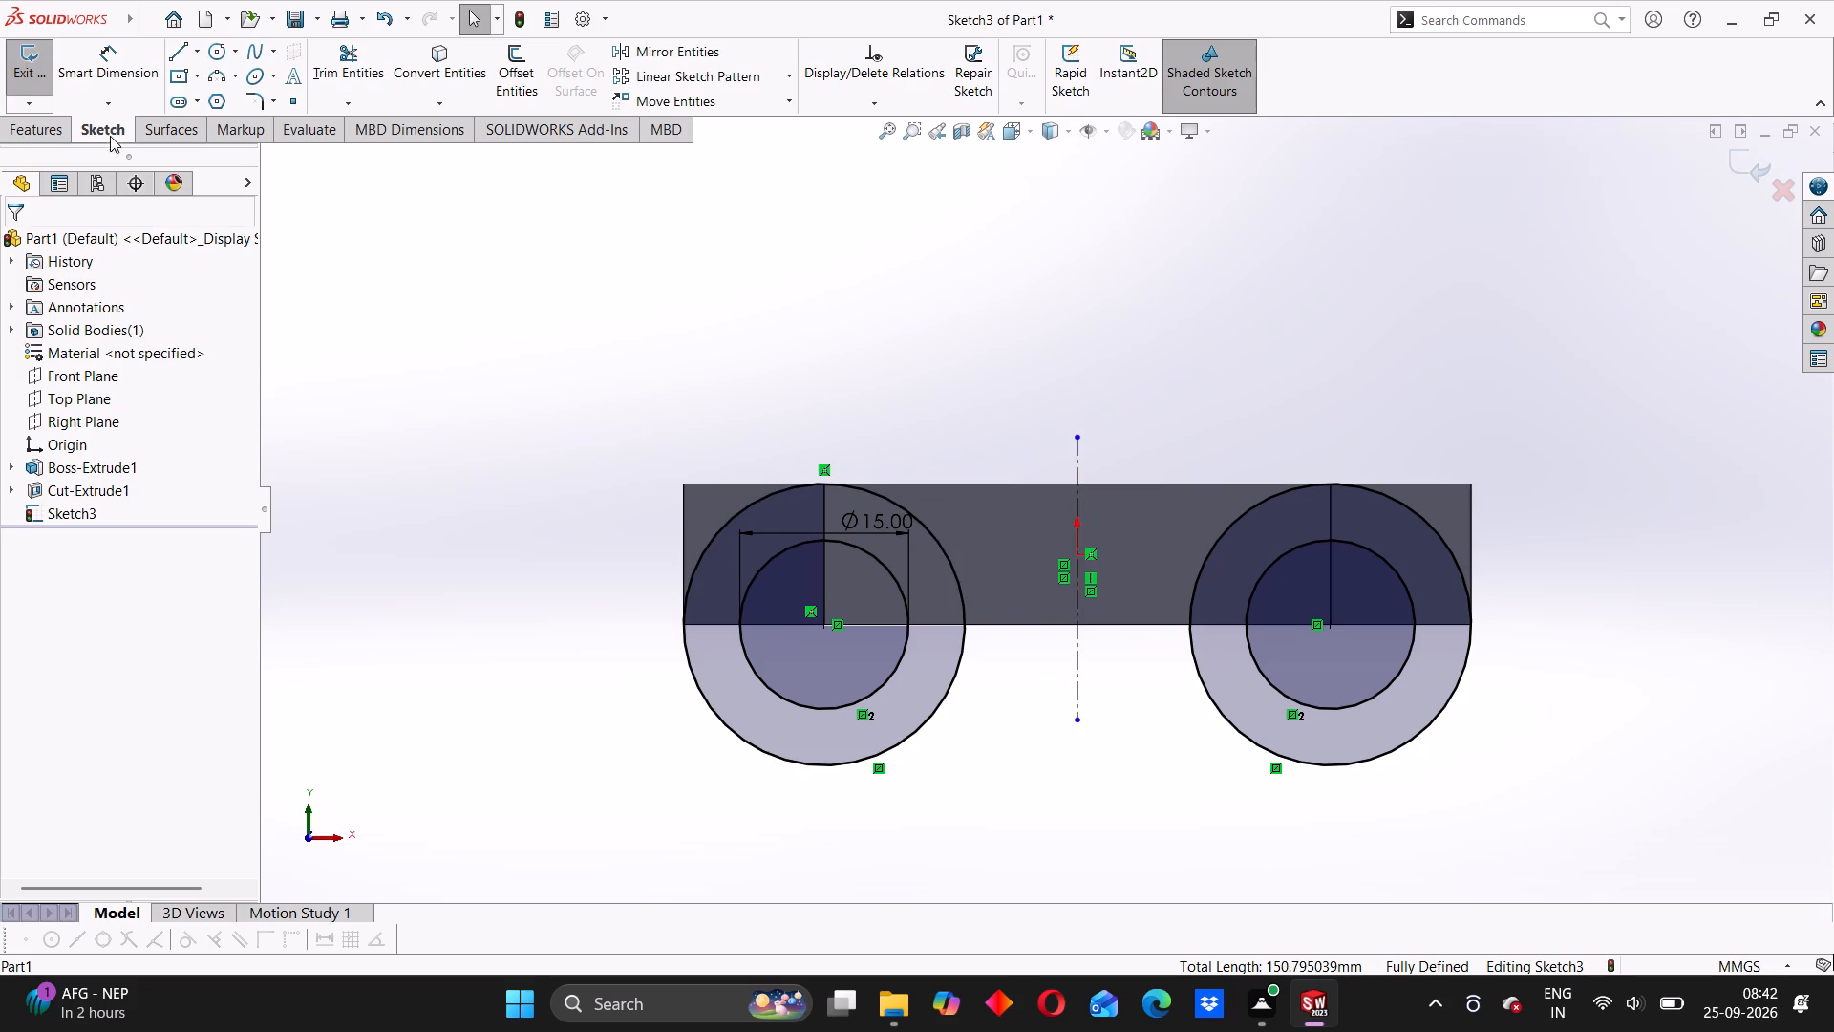
Draw a 25 mm horizontal line across the full diameter of each outer circle, through its centre.
{"action": "left_click", "coordinate": [171, 51]}
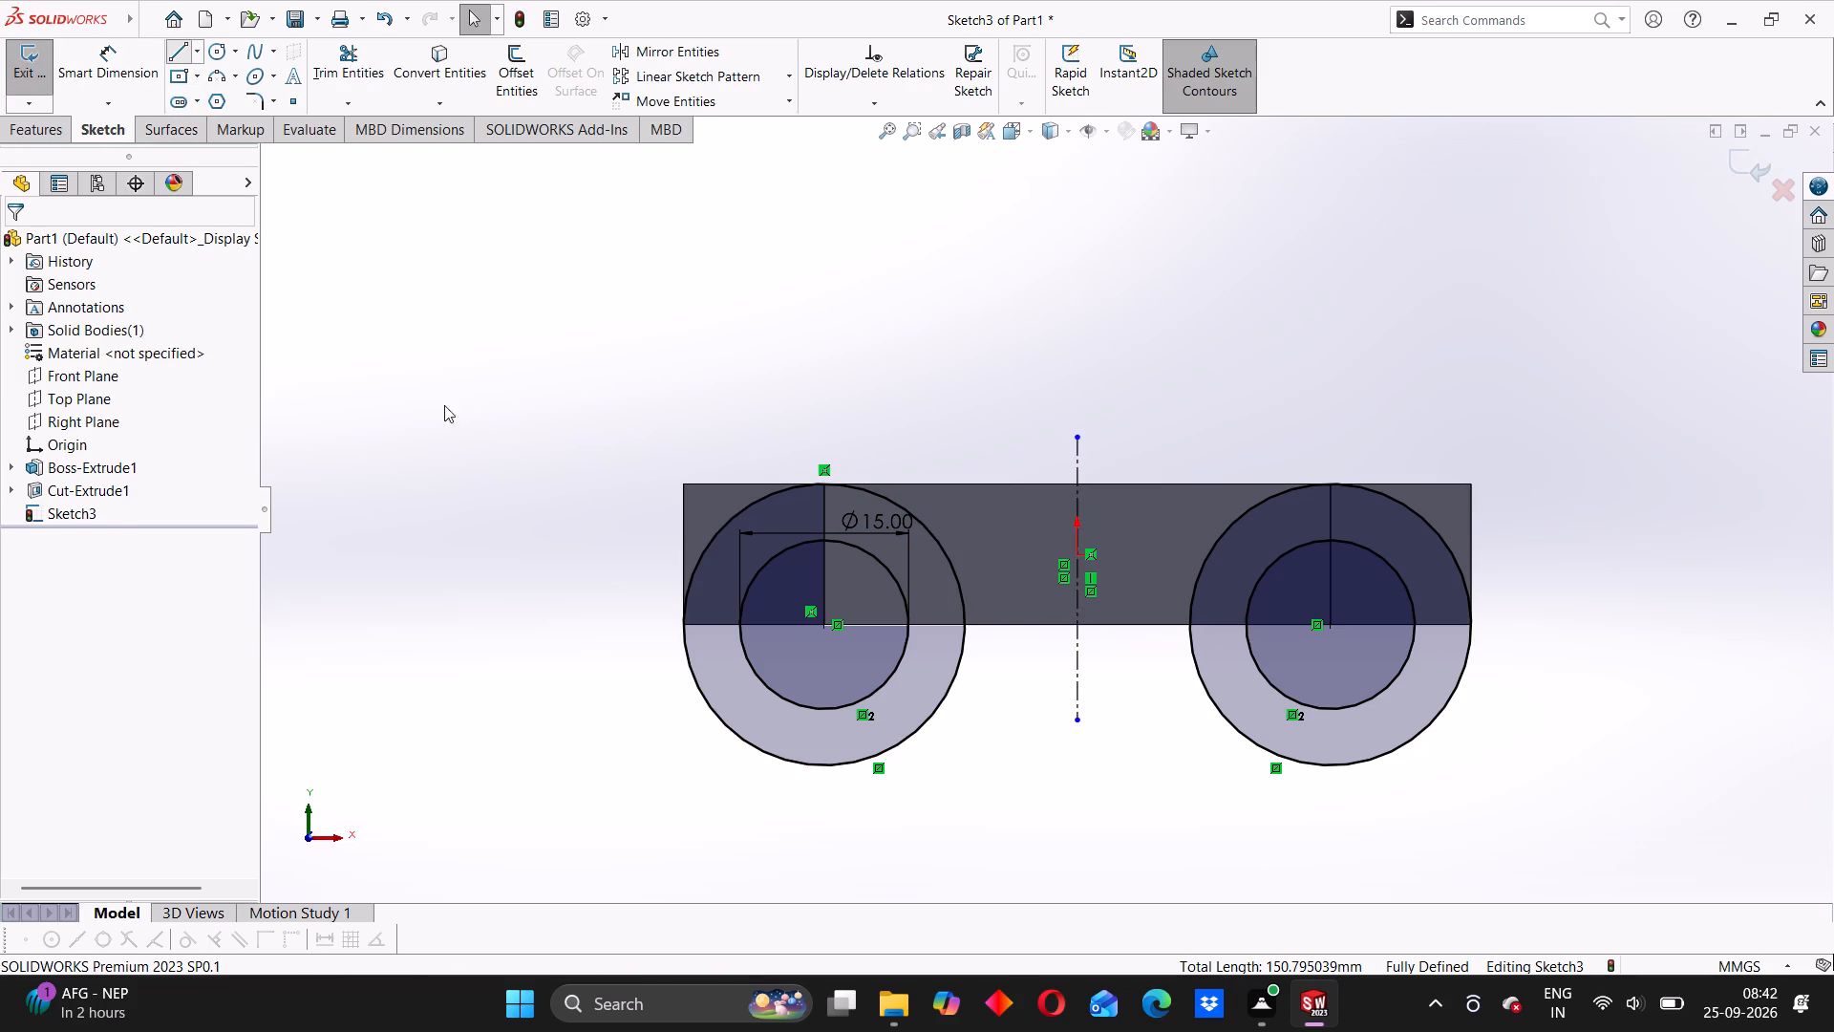
{"action": "left_click", "coordinate": [681, 624]}
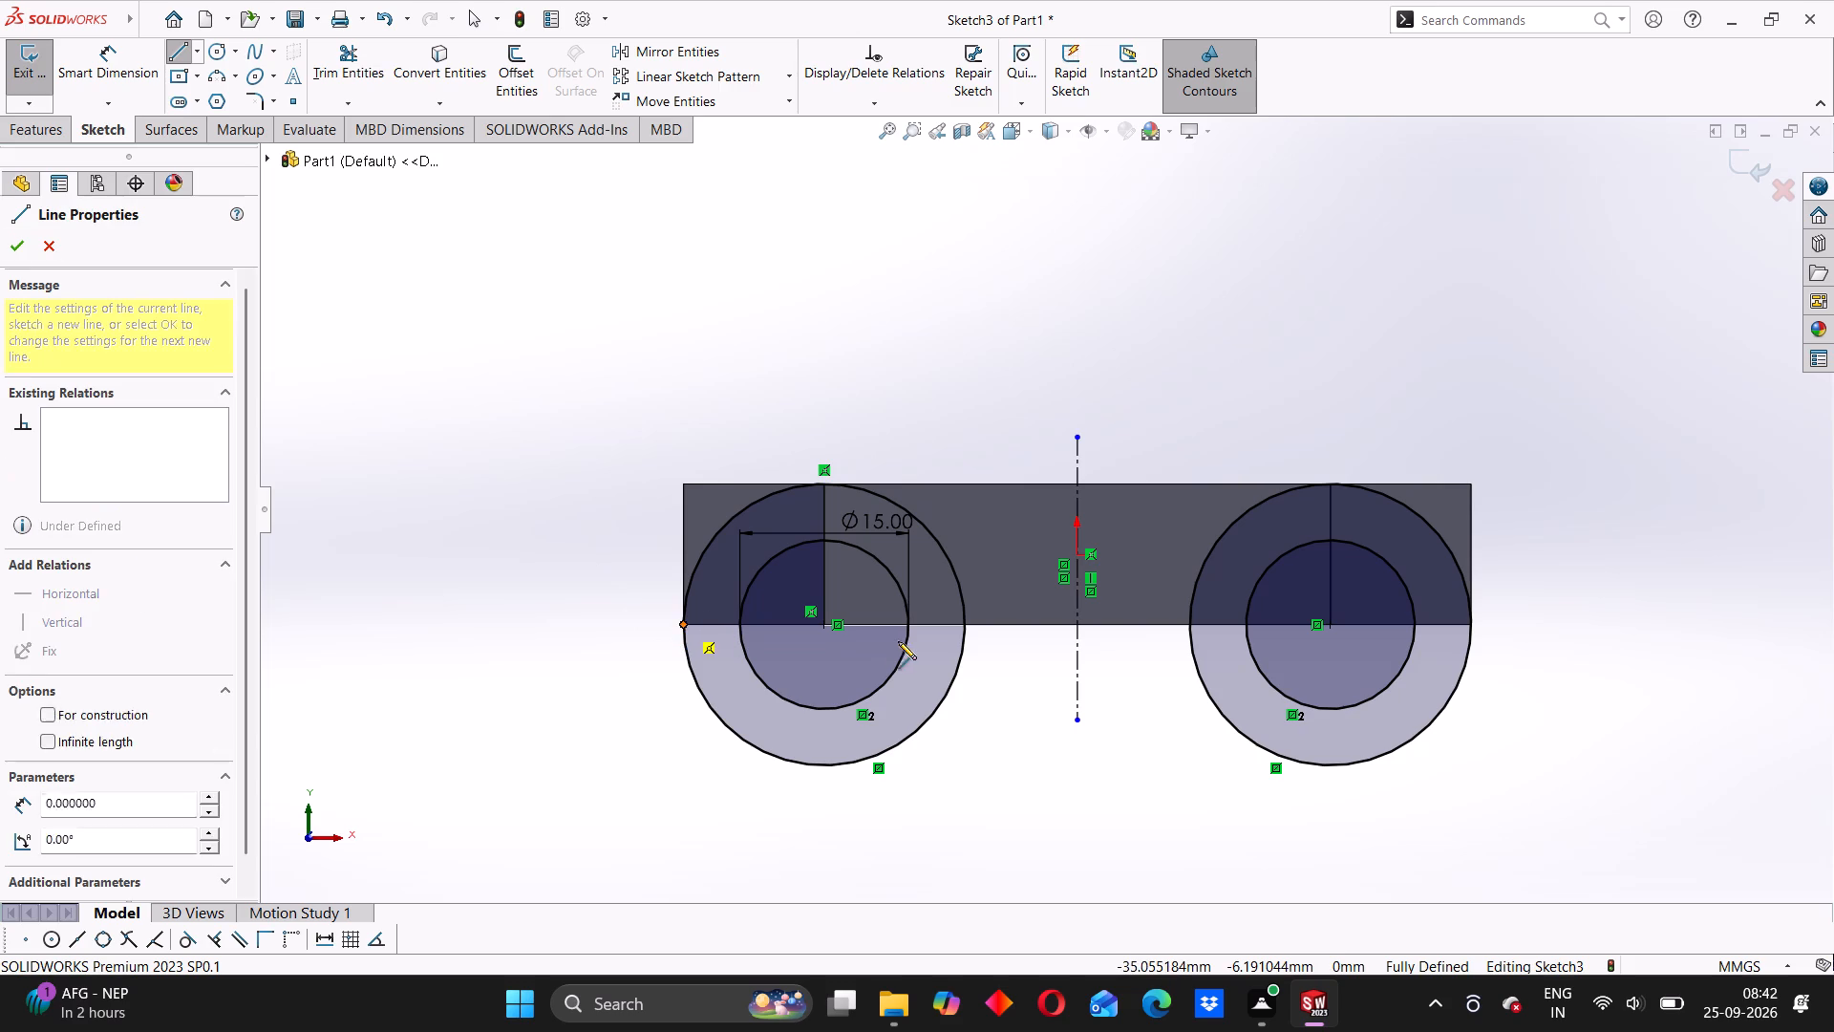
{"action": "left_click", "coordinate": [965, 624]}
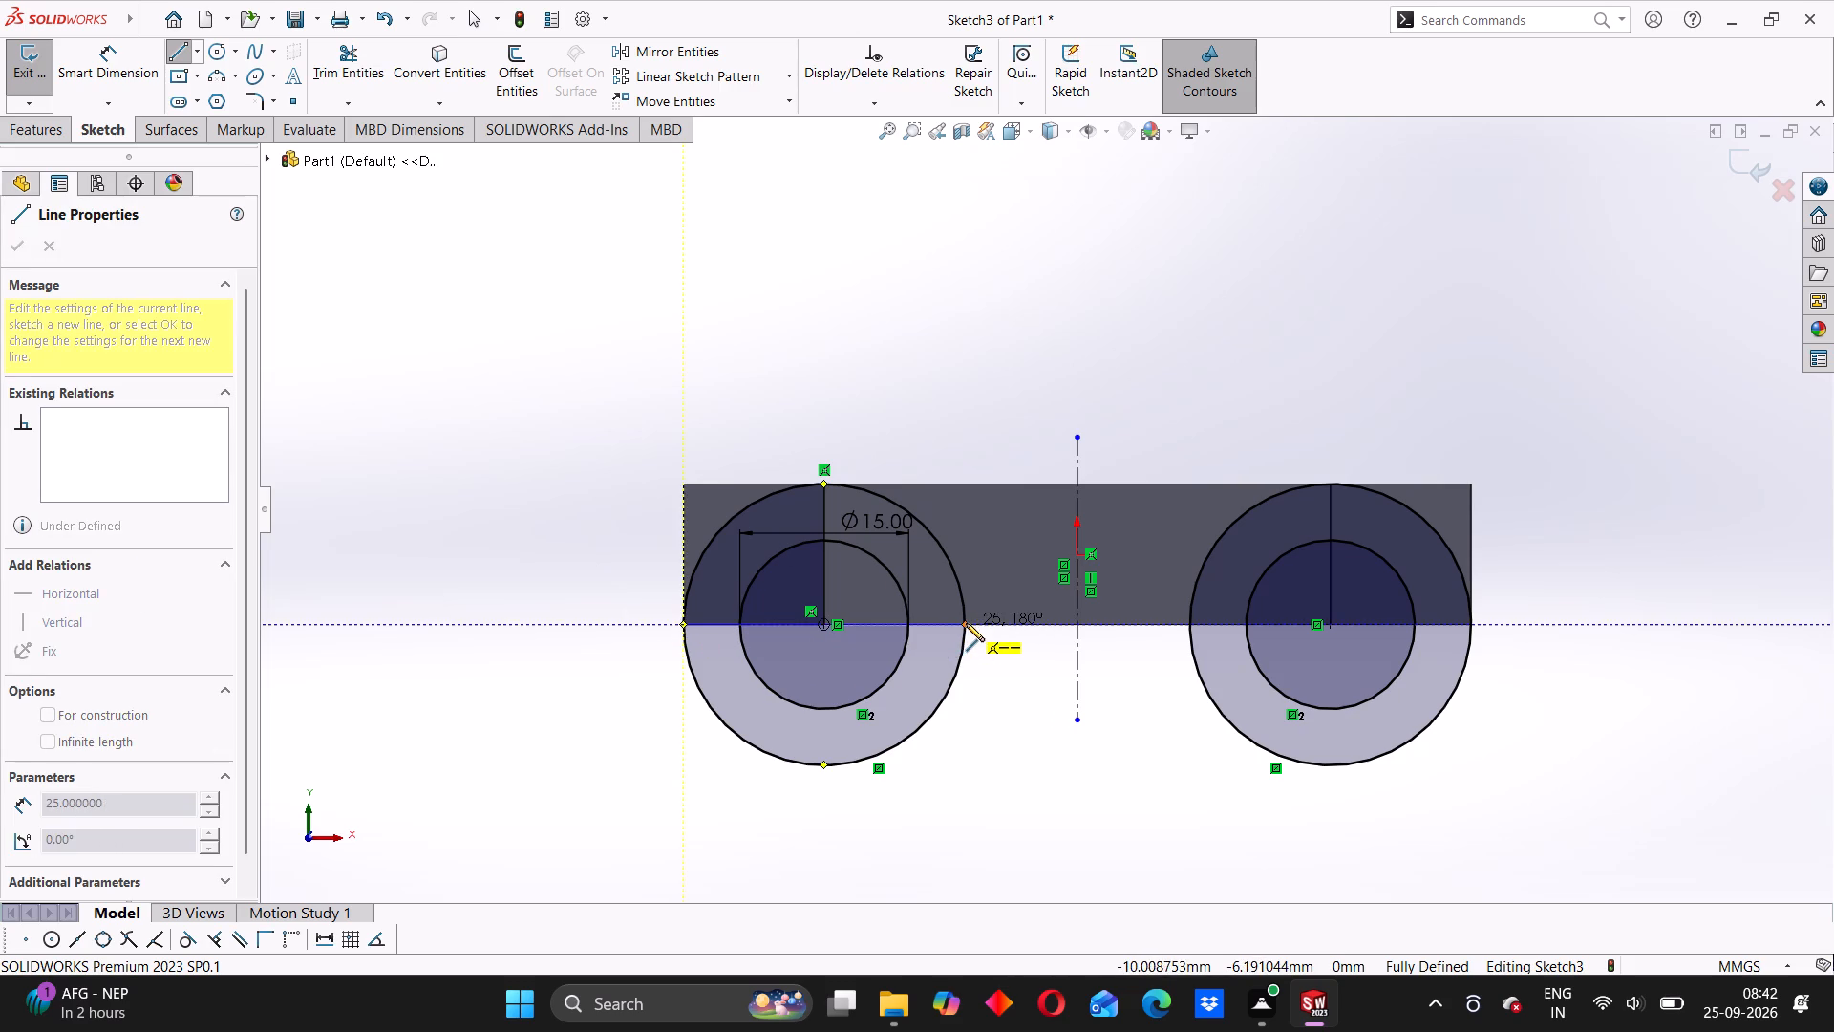
{"action": "right_click", "coordinate": [466, 398]}
{"action": "left_click", "coordinate": [491, 418]}
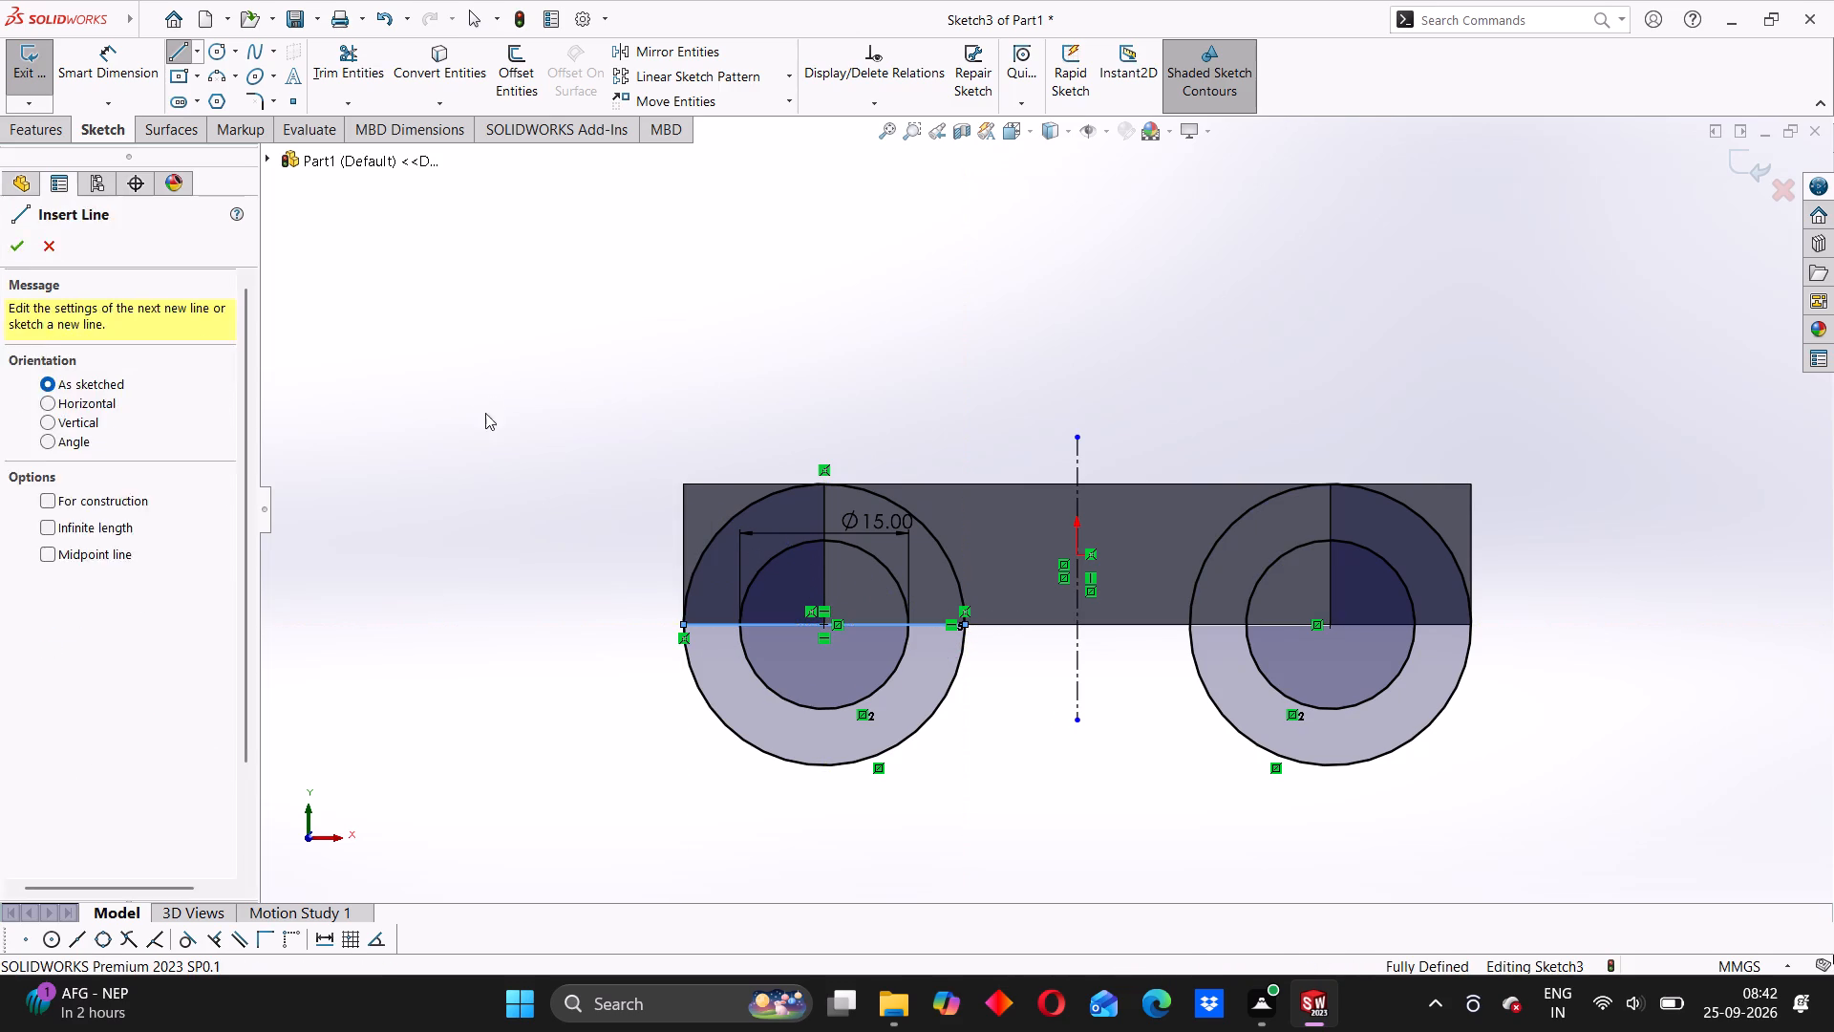
{"action": "left_click", "coordinate": [181, 55]}
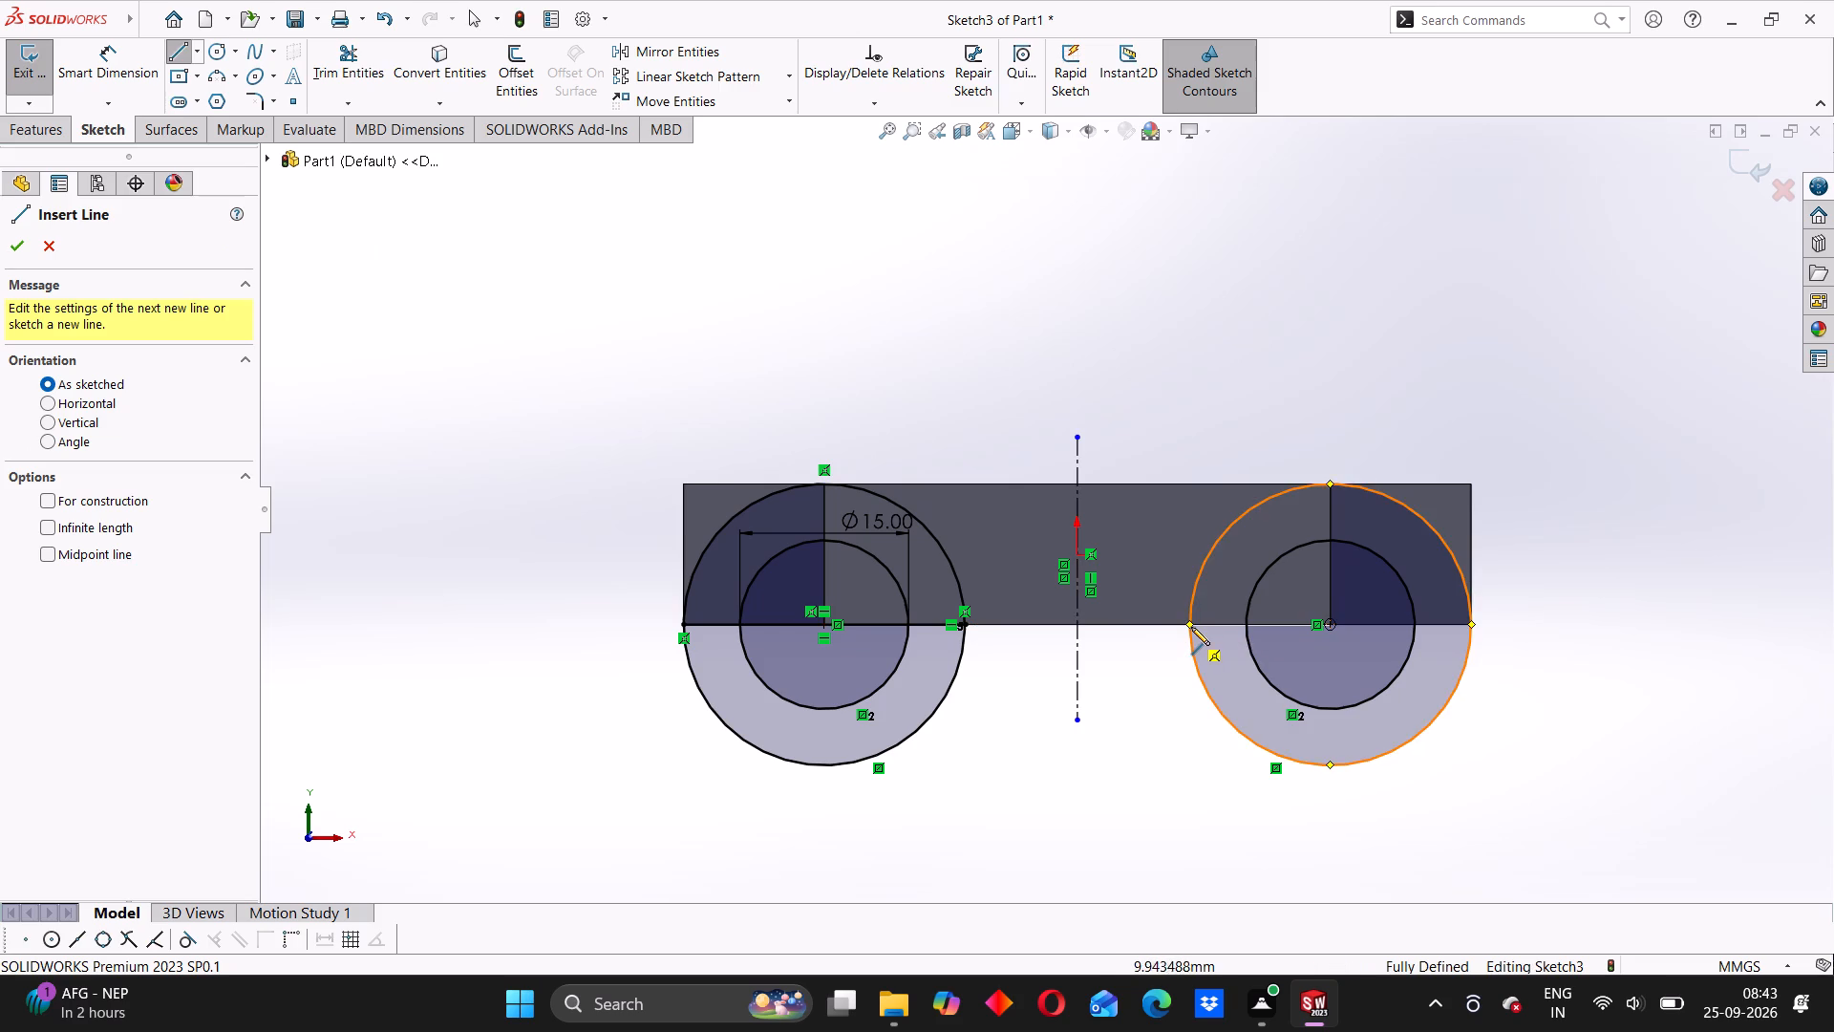
{"action": "left_click", "coordinate": [1191, 626]}
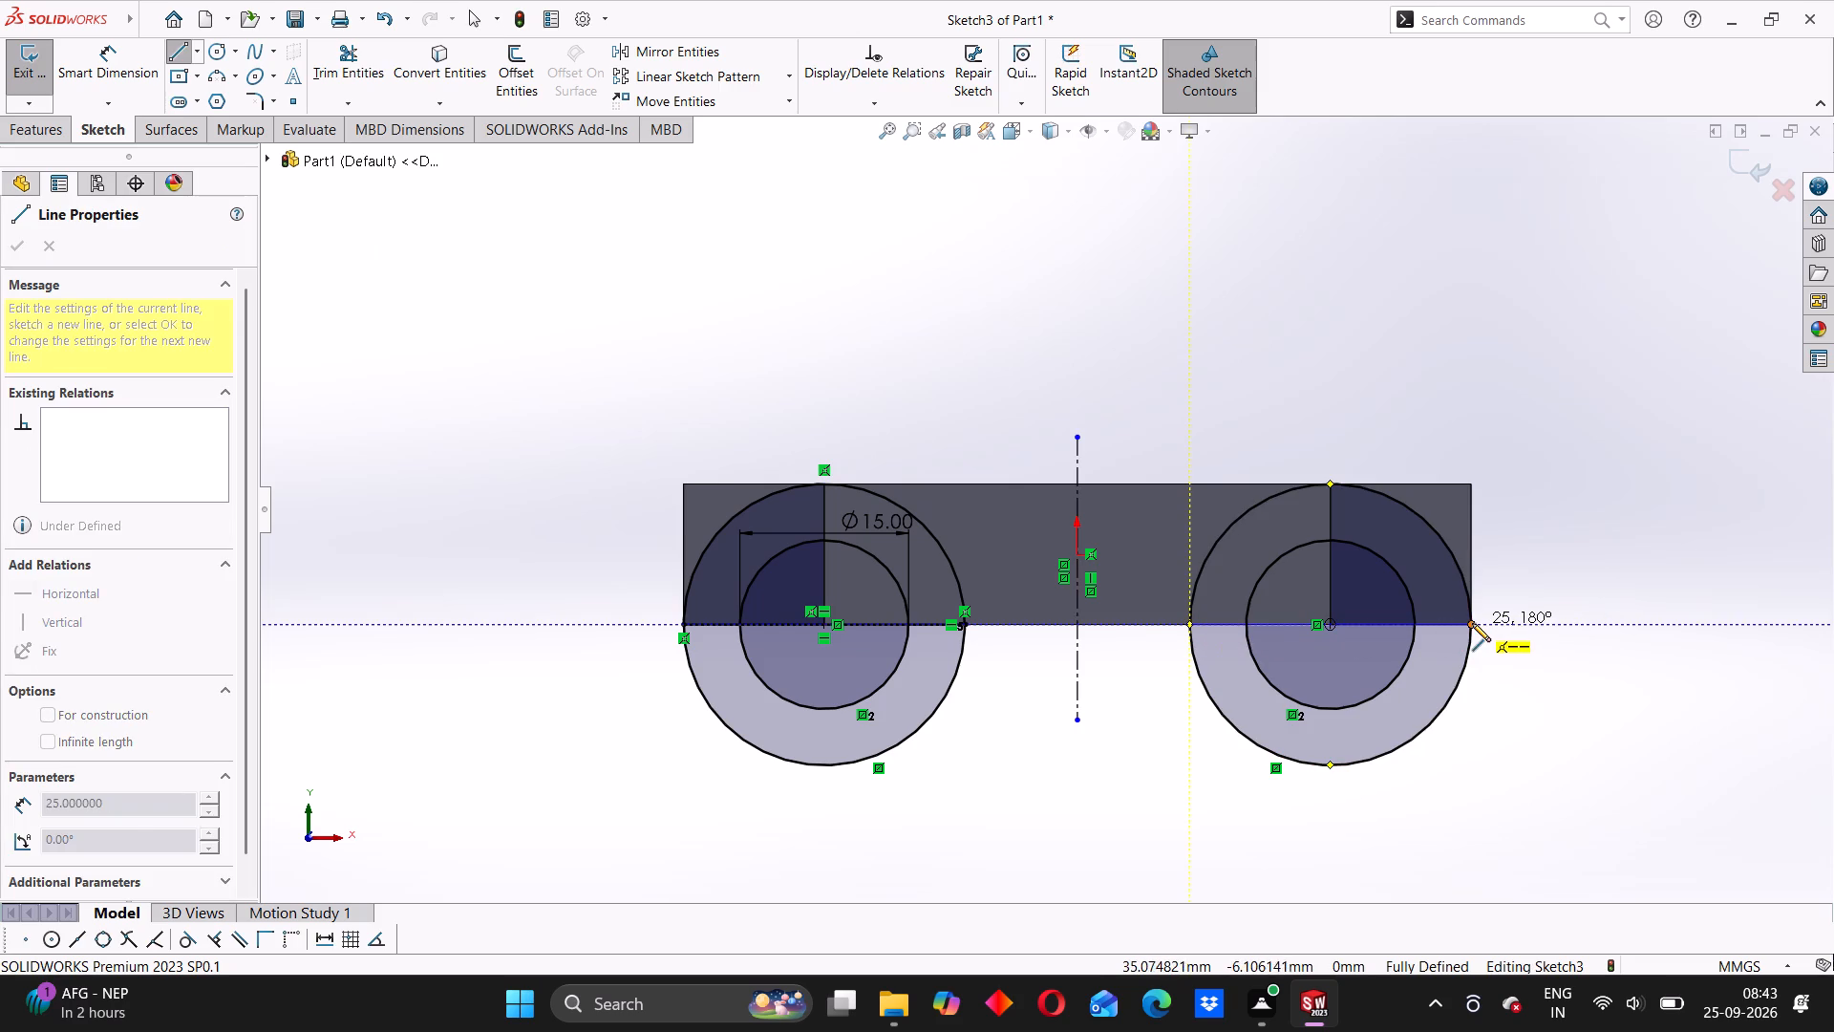
{"action": "left_click", "coordinate": [1472, 623]}
{"action": "right_click", "coordinate": [1316, 323]}
{"action": "left_click", "coordinate": [1355, 346]}
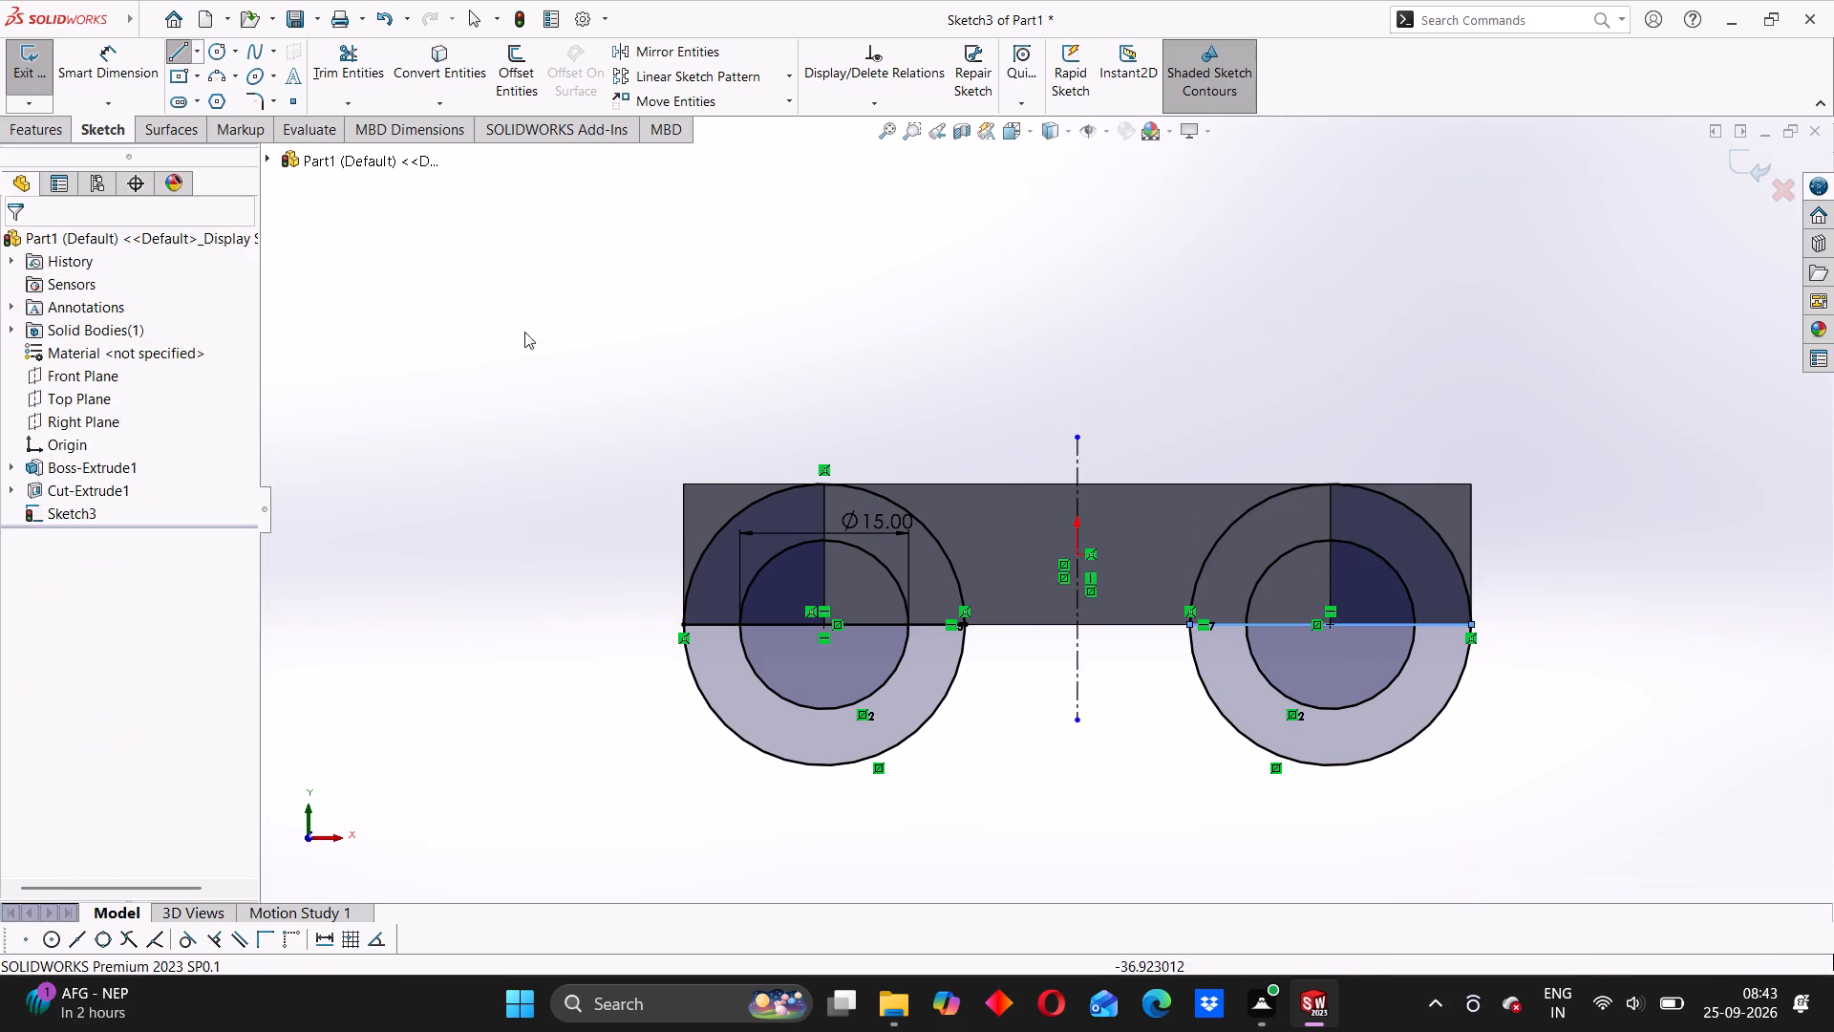
Trim away the lower halves of all four circles below the horizontal diameter lines.
{"action": "left_click", "coordinate": [348, 67]}
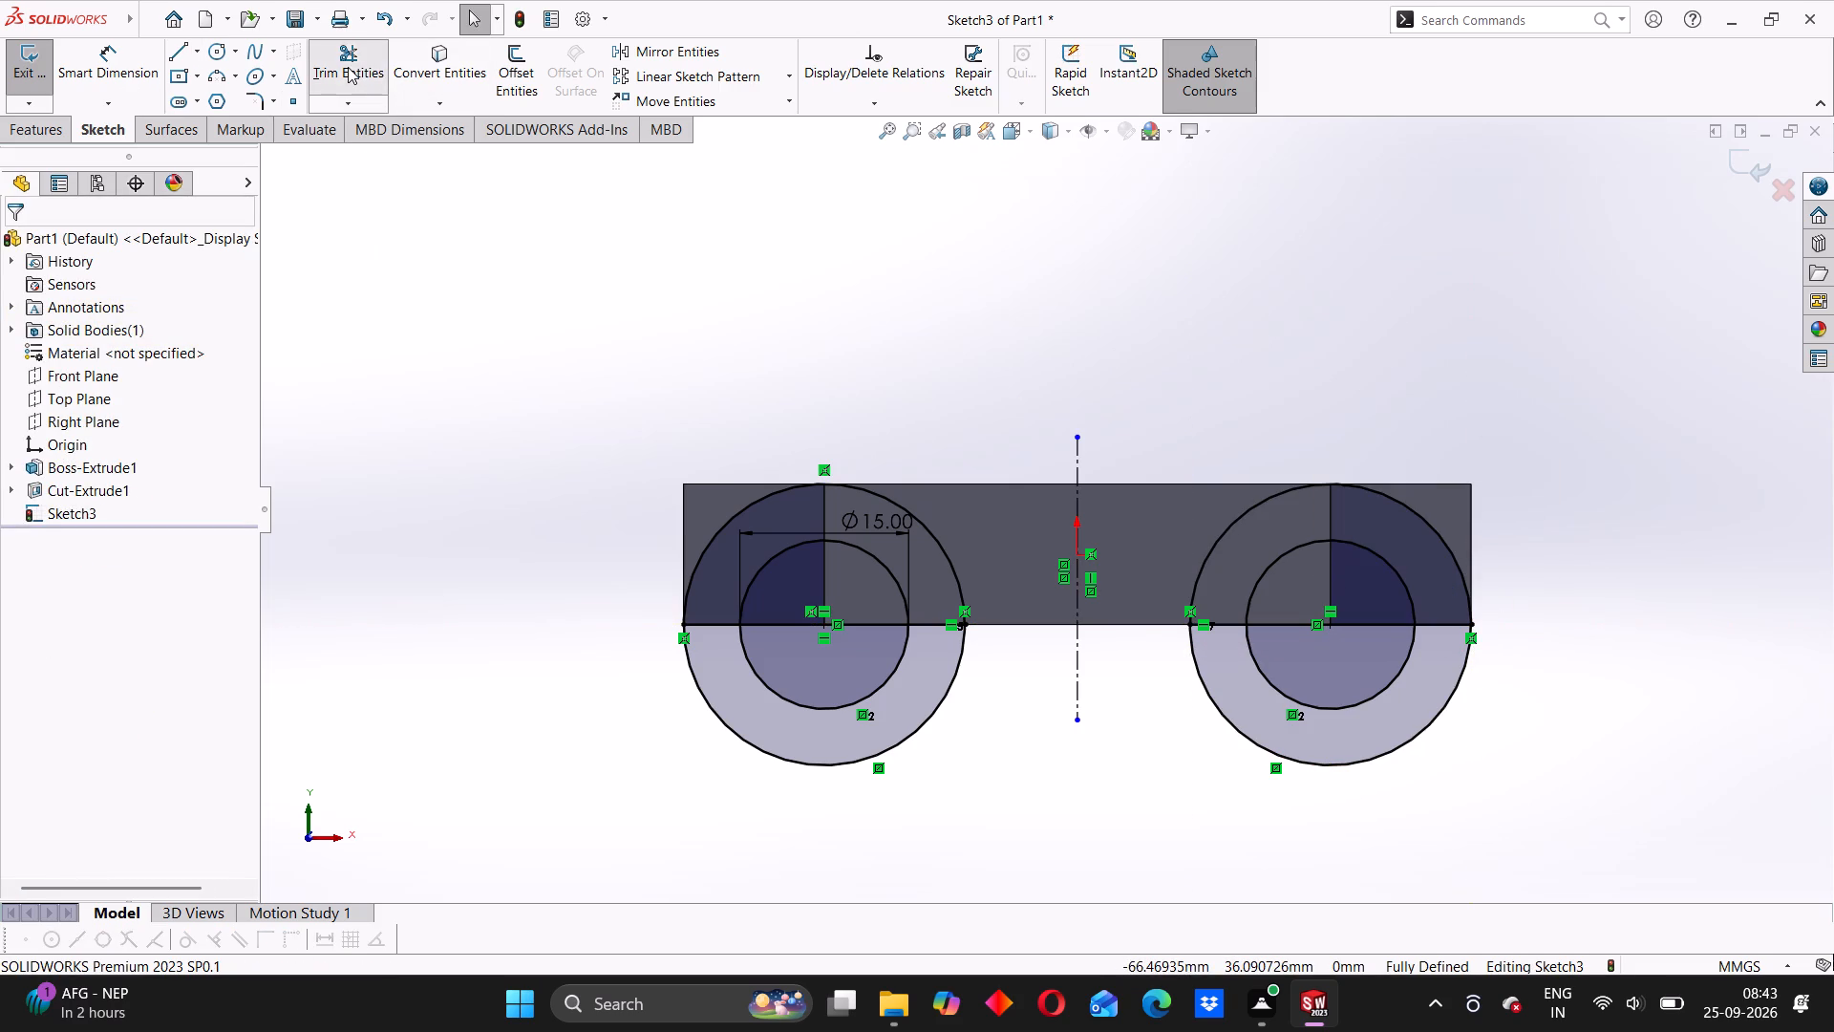
{"action": "left_click", "coordinate": [747, 663]}
{"action": "left_click", "coordinate": [700, 690]}
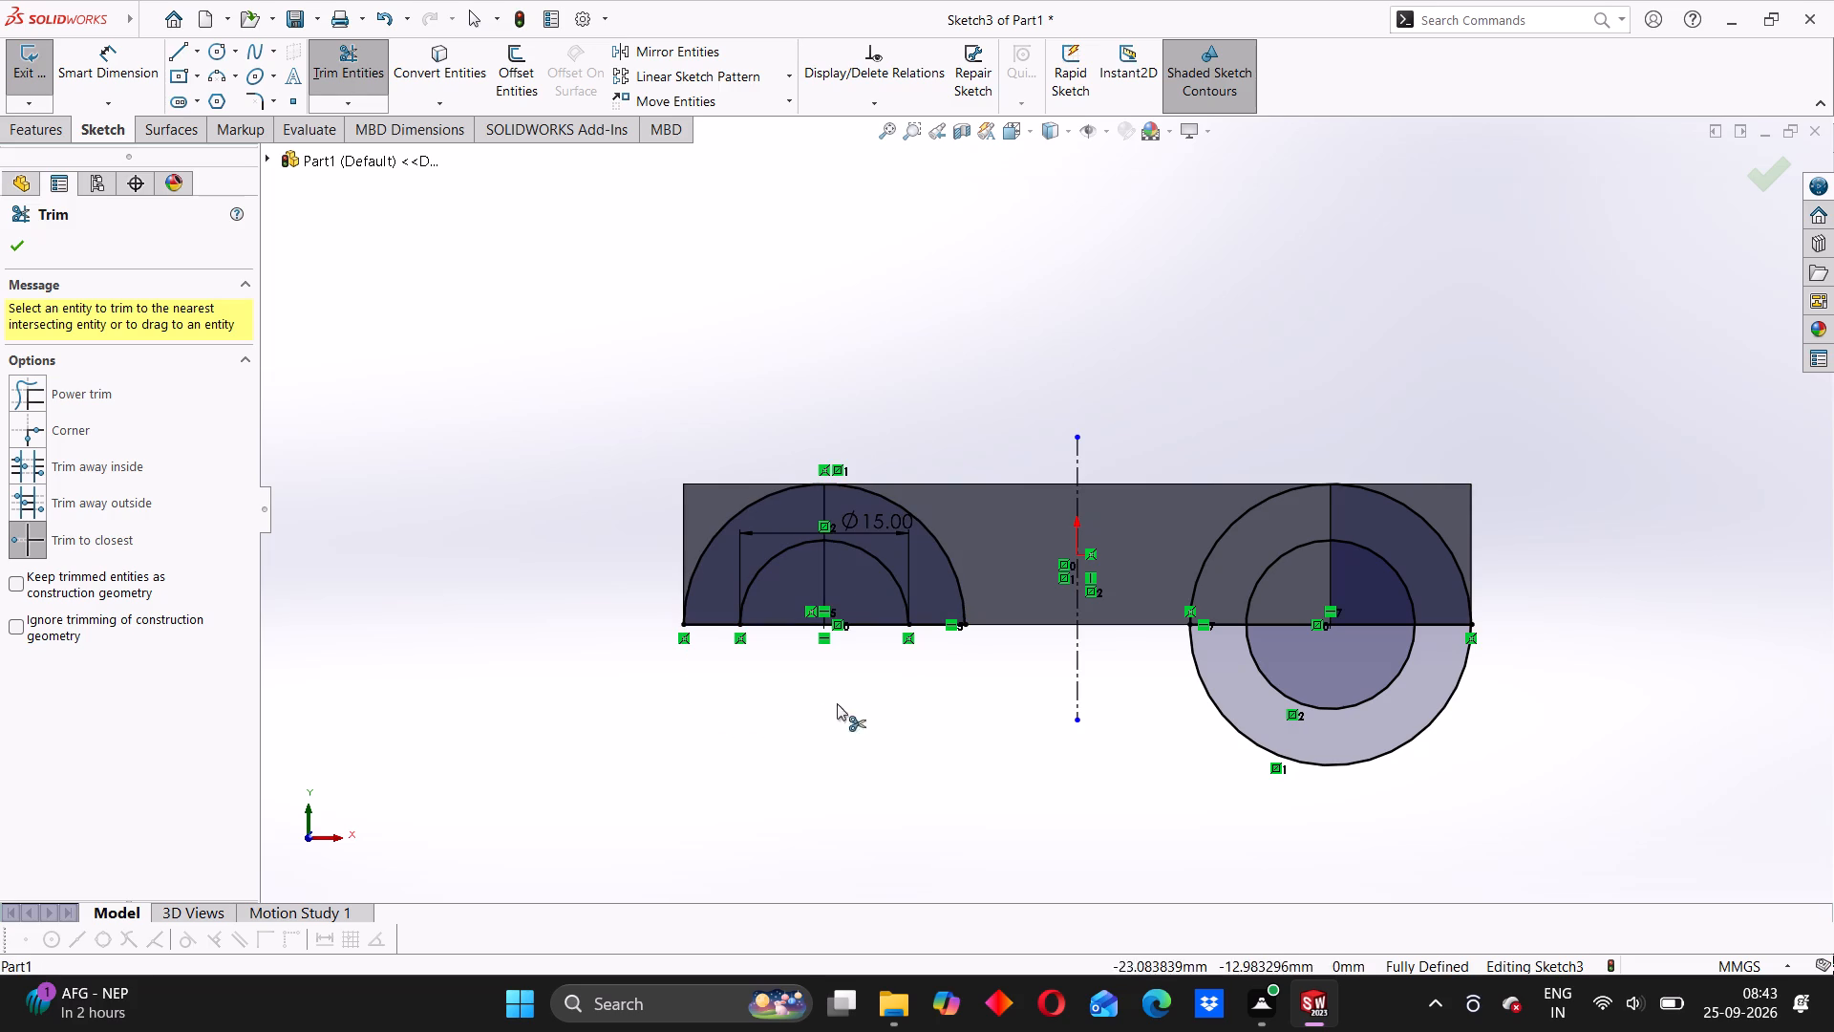
{"action": "left_click", "coordinate": [1204, 690]}
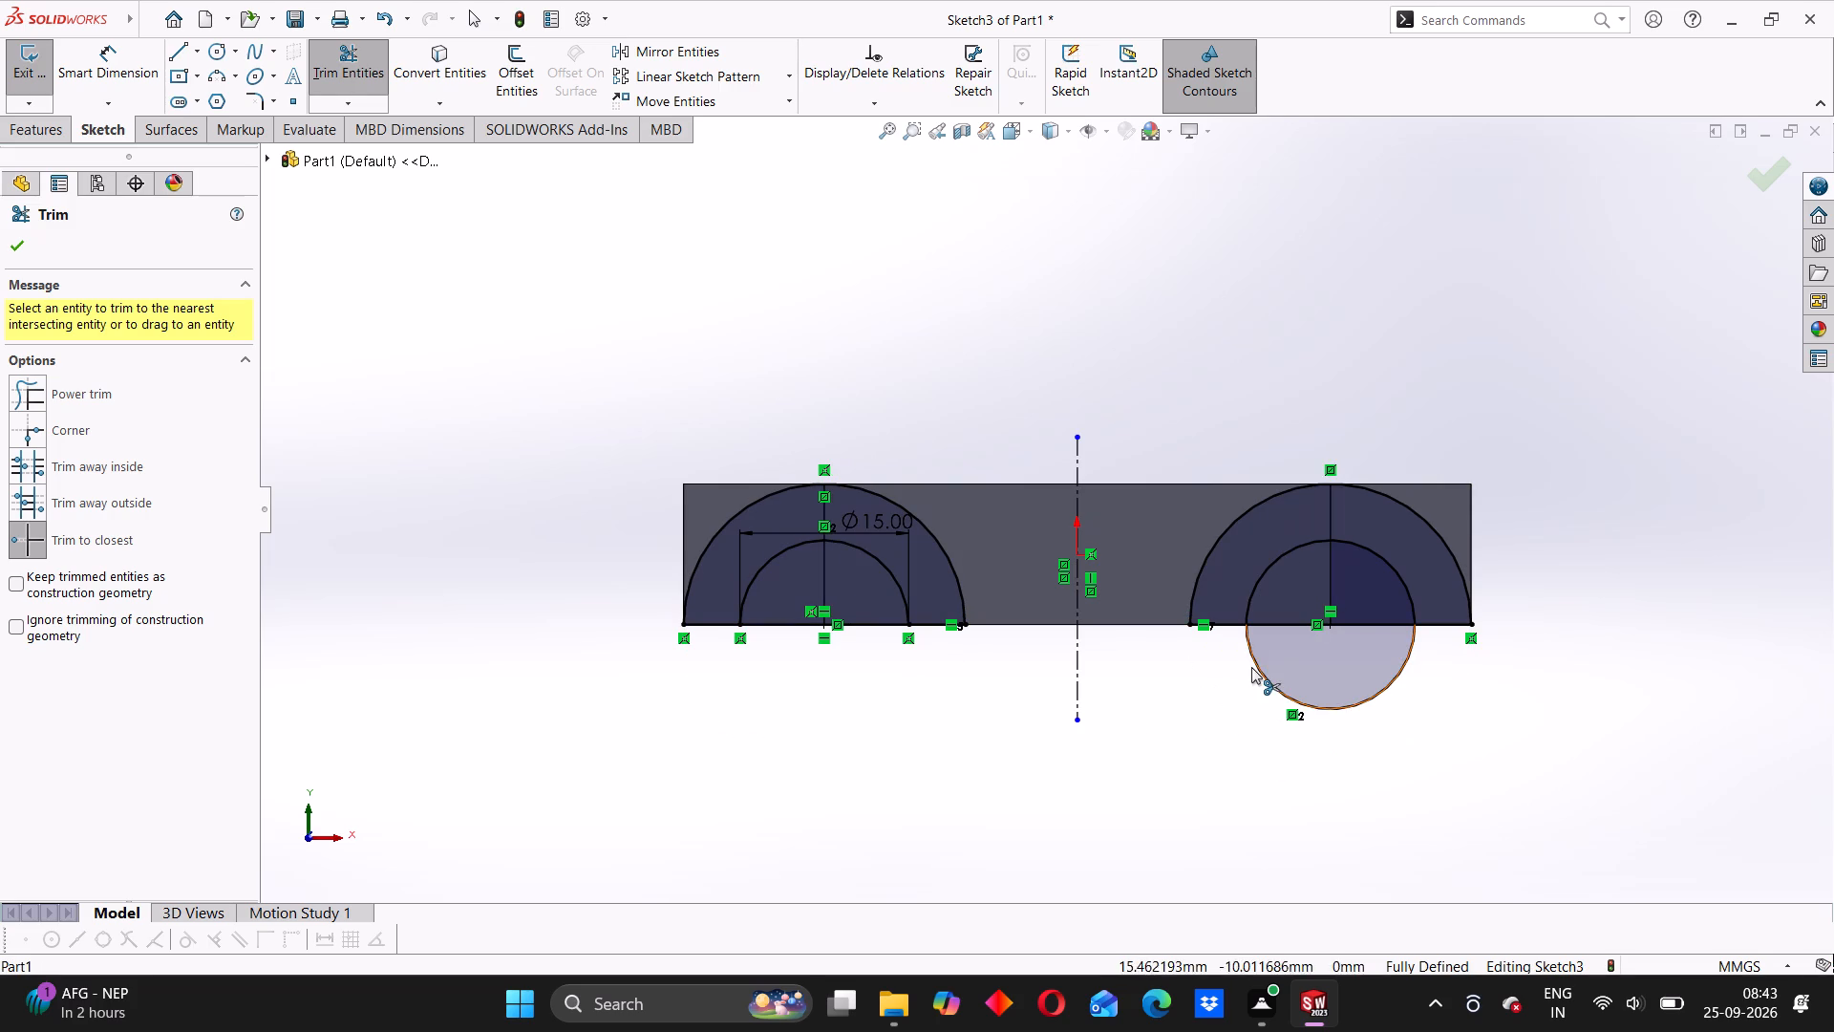
{"action": "left_click", "coordinate": [1253, 665]}
Trim the diameter line segments inside both inner arcs, leaving two closed half-ring profiles.
{"action": "left_click", "coordinate": [1270, 621]}
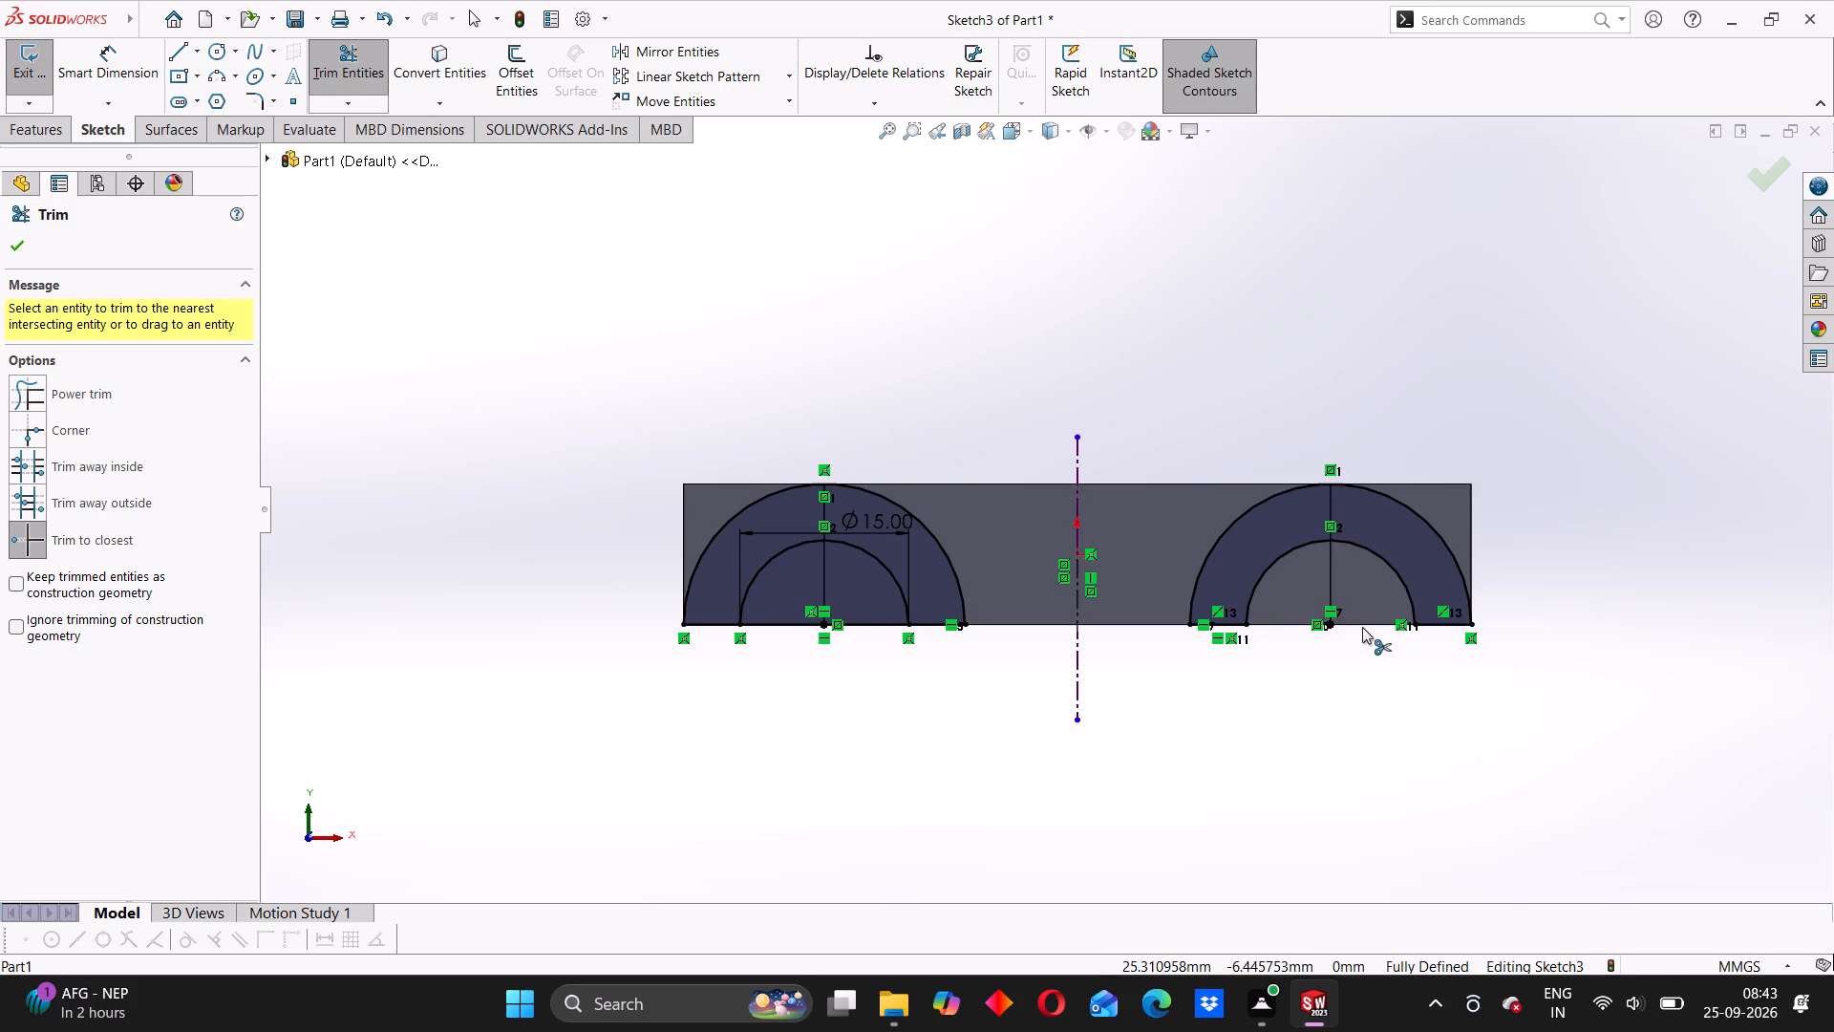
{"action": "scroll", "coordinate": [1344, 629], "scroll_direction": "down", "scroll_amount": 3}
{"action": "scroll", "coordinate": [1268, 630], "scroll_direction": "down", "scroll_amount": 2}
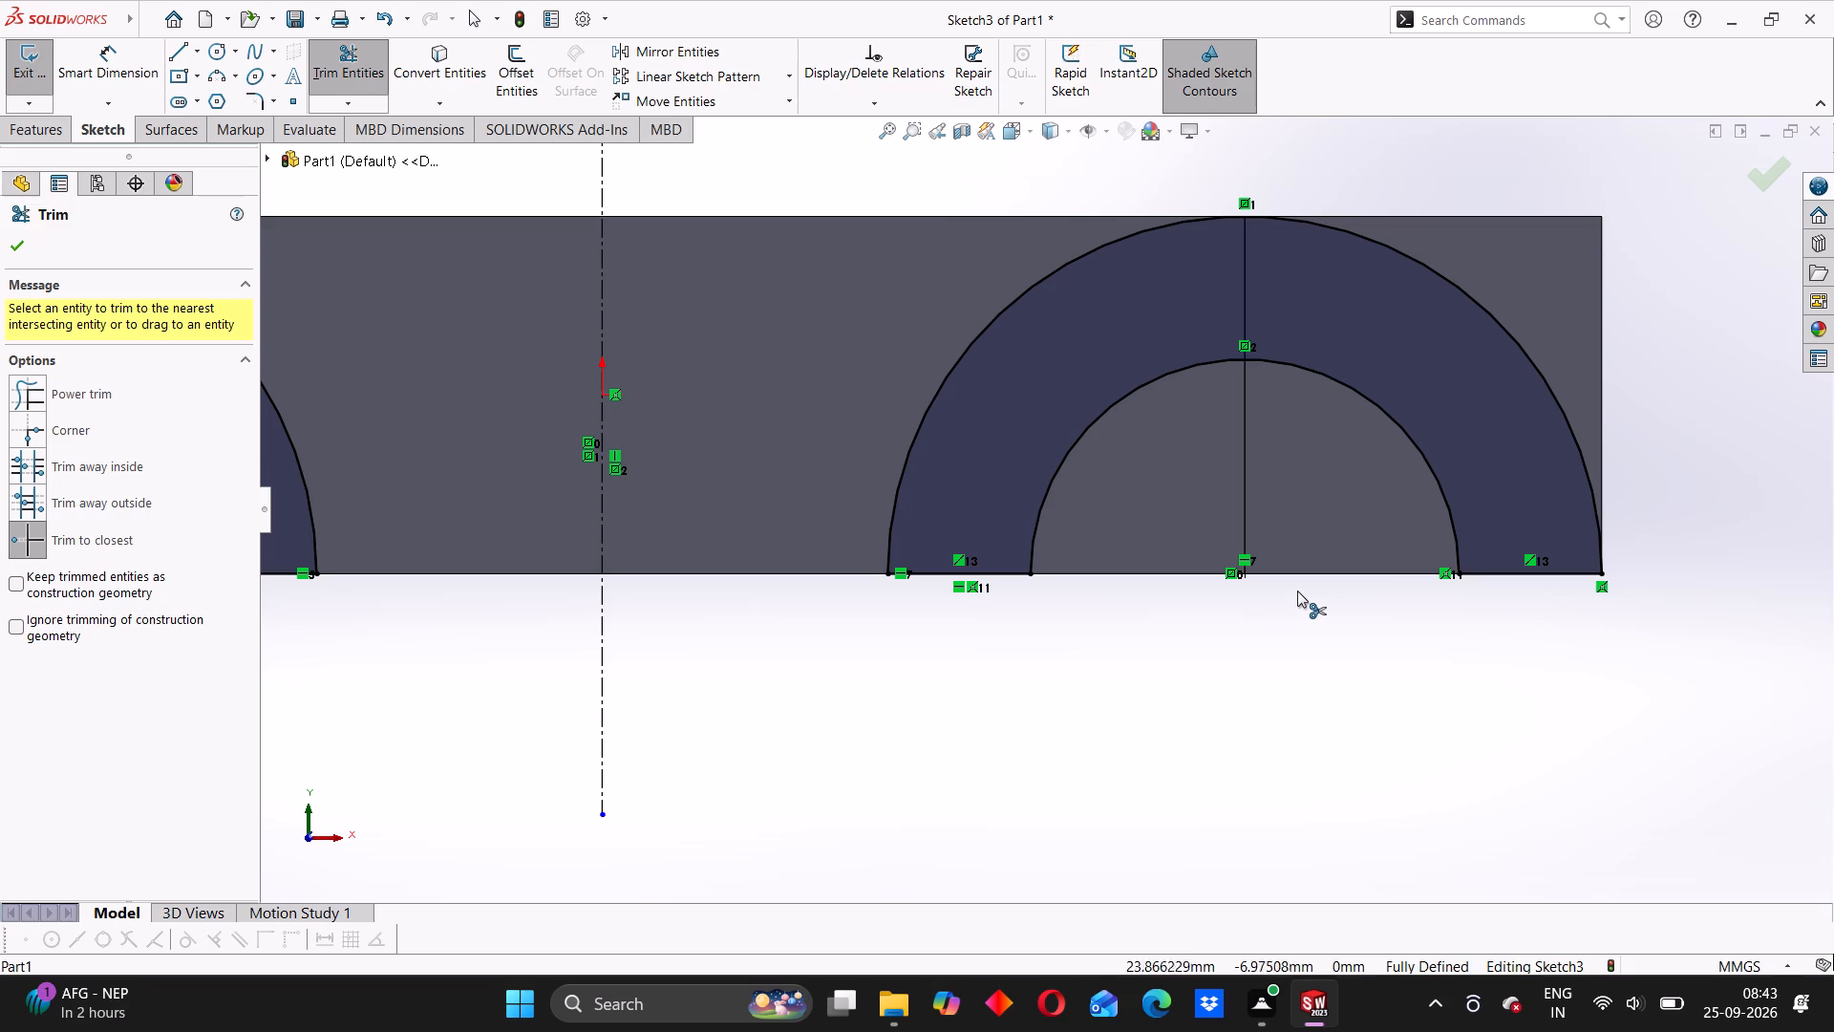
{"action": "left_click", "coordinate": [1288, 572]}
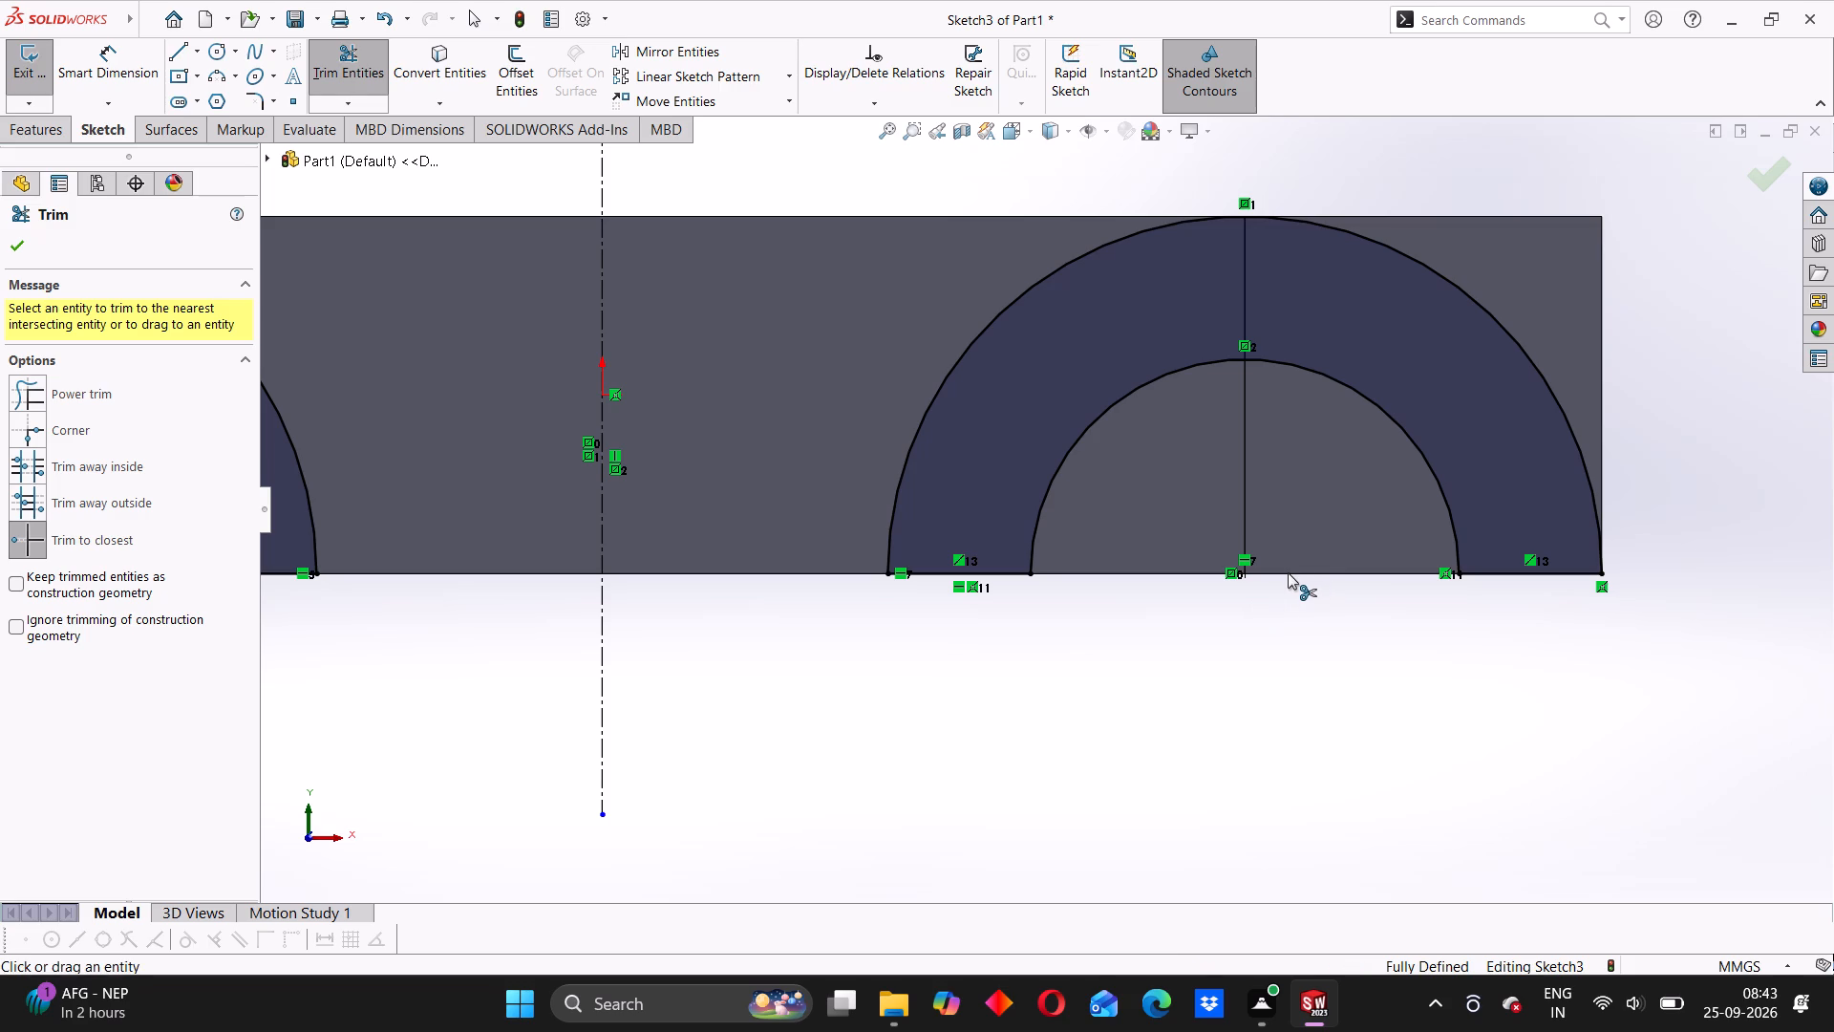
{"action": "scroll", "coordinate": [1140, 600], "scroll_direction": "up", "scroll_amount": 7}
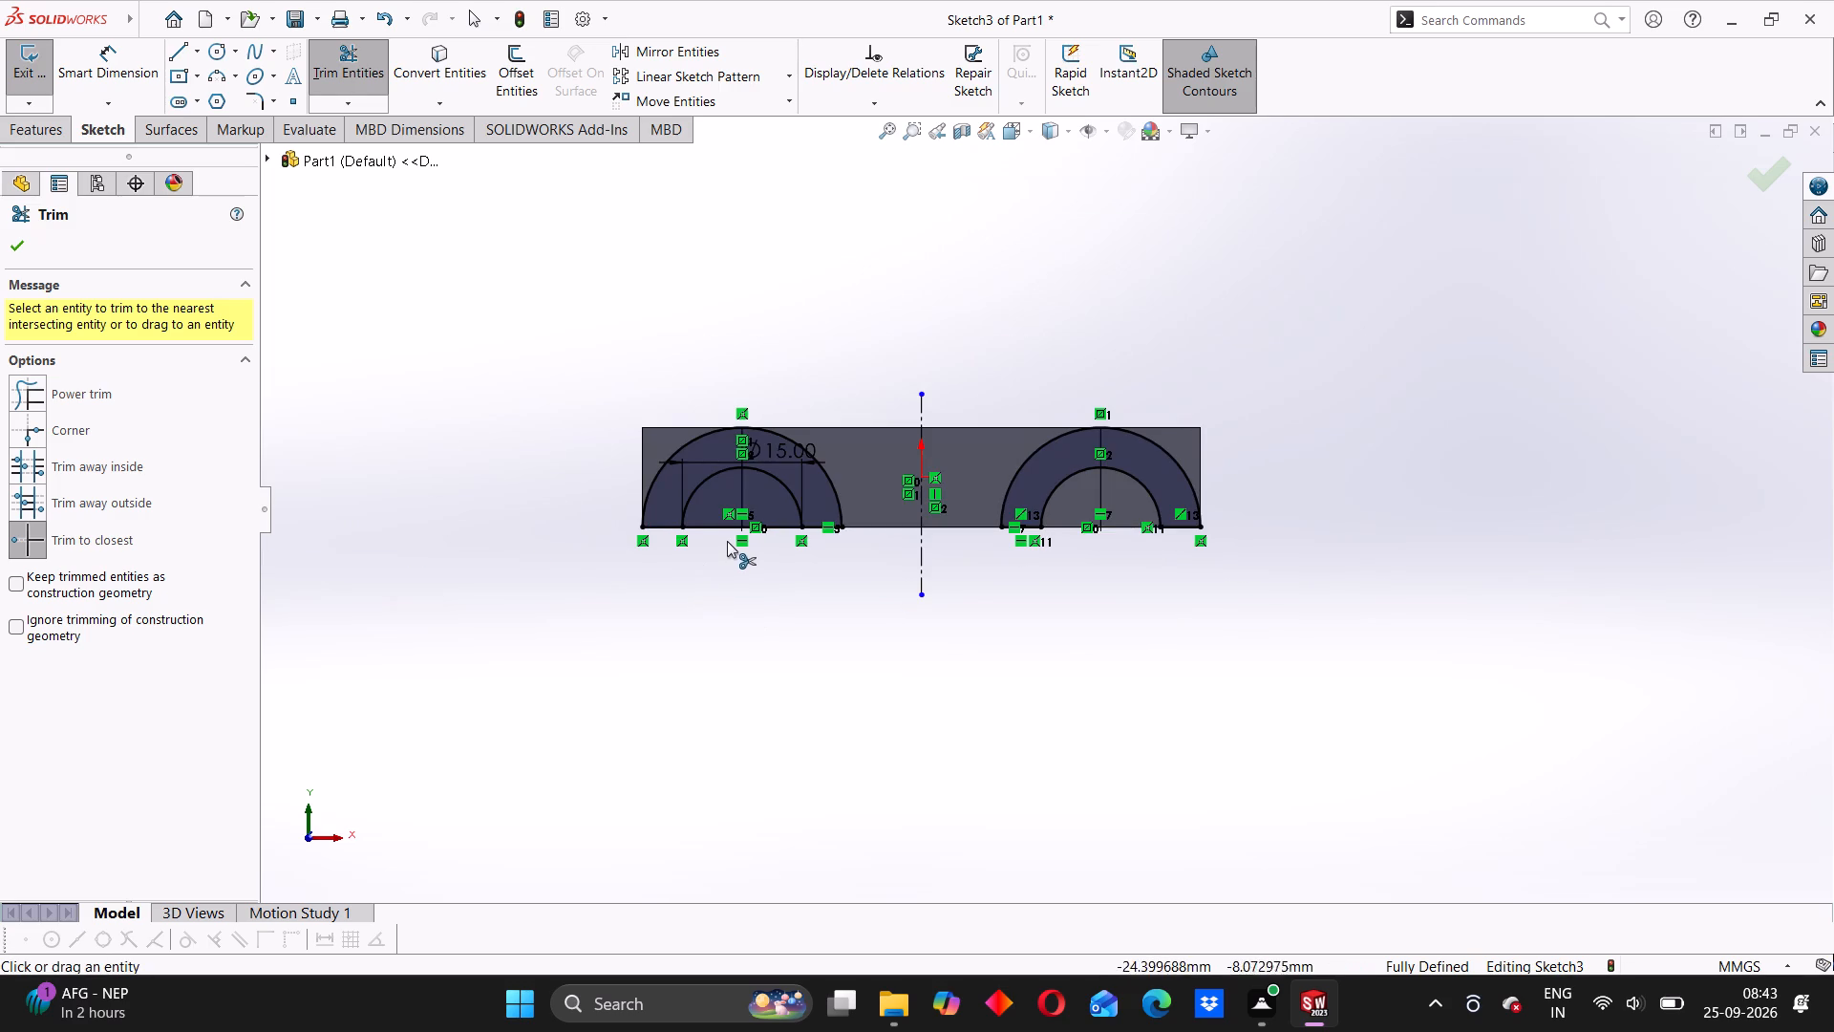
{"action": "scroll", "coordinate": [724, 541], "scroll_direction": "down", "scroll_amount": 4}
{"action": "left_click", "coordinate": [751, 506]}
{"action": "scroll", "coordinate": [879, 546], "scroll_direction": "up", "scroll_amount": 2}
{"action": "left_click", "coordinate": [10, 242]}
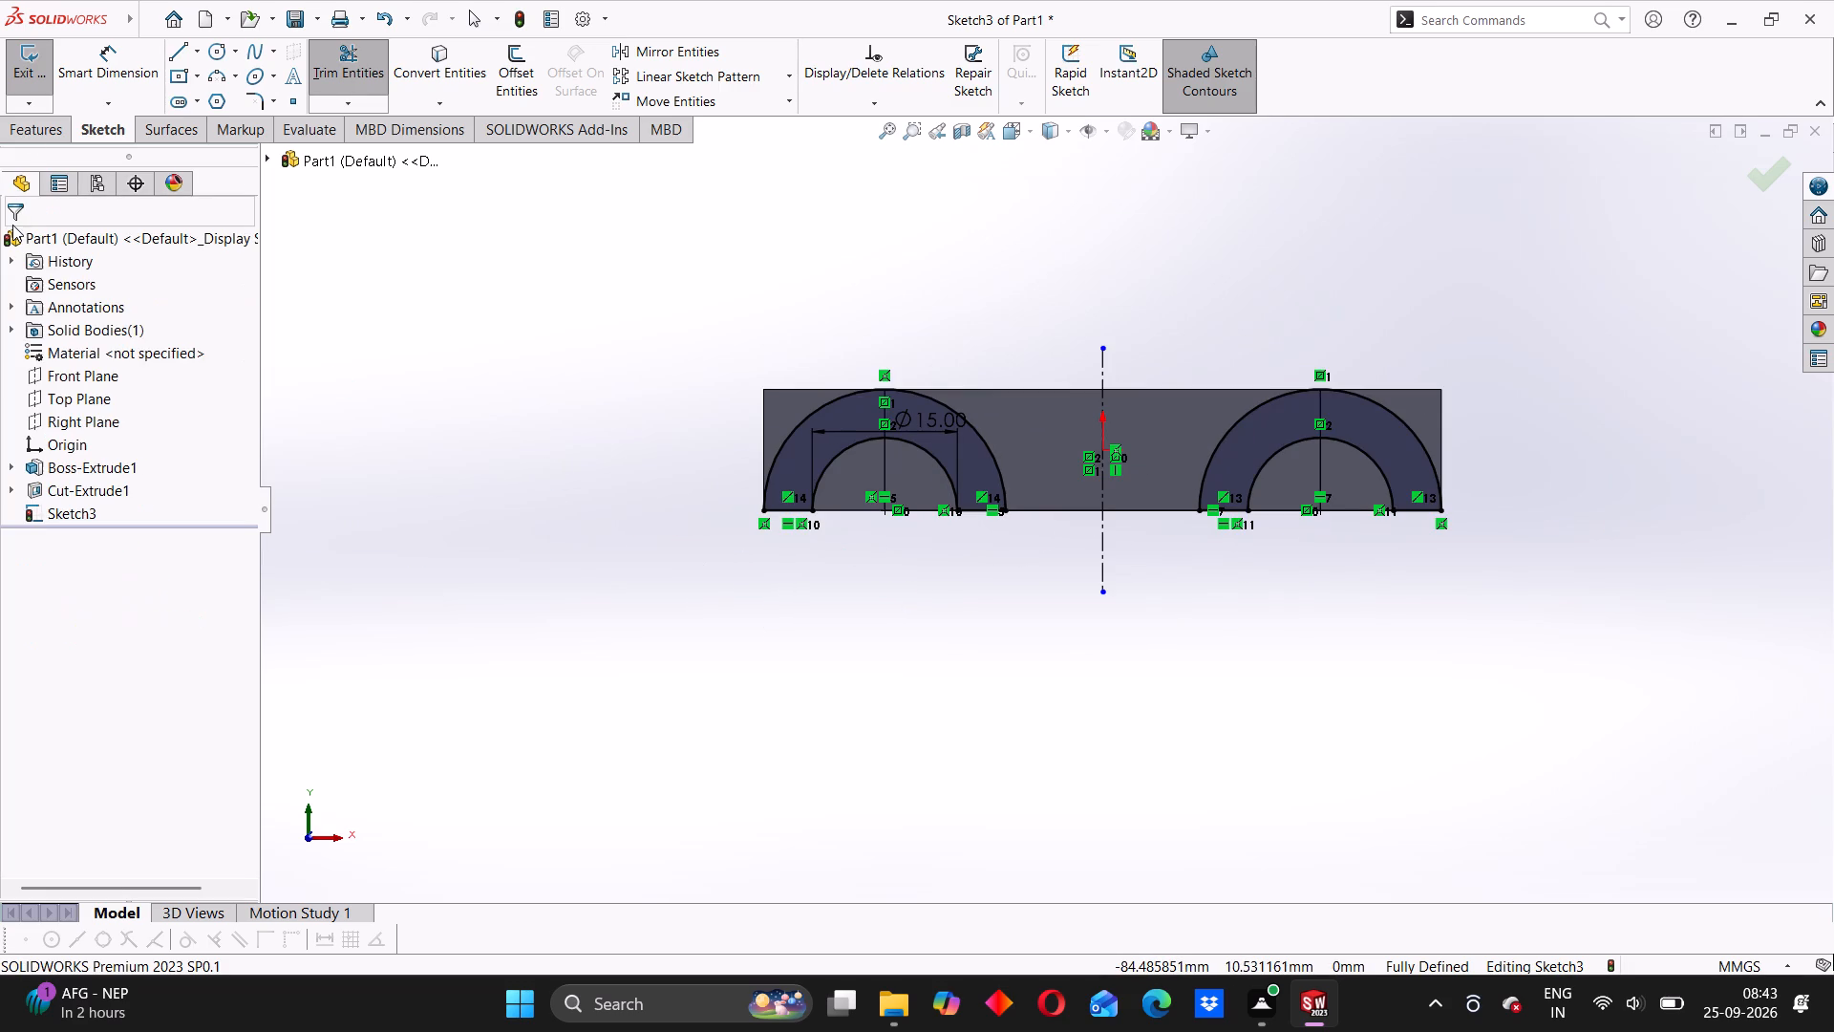
Extrude both half-ring profiles as a merged boss with a Blind depth of 5 mm.
{"action": "left_click", "coordinate": [30, 124]}
{"action": "left_click", "coordinate": [28, 90]}
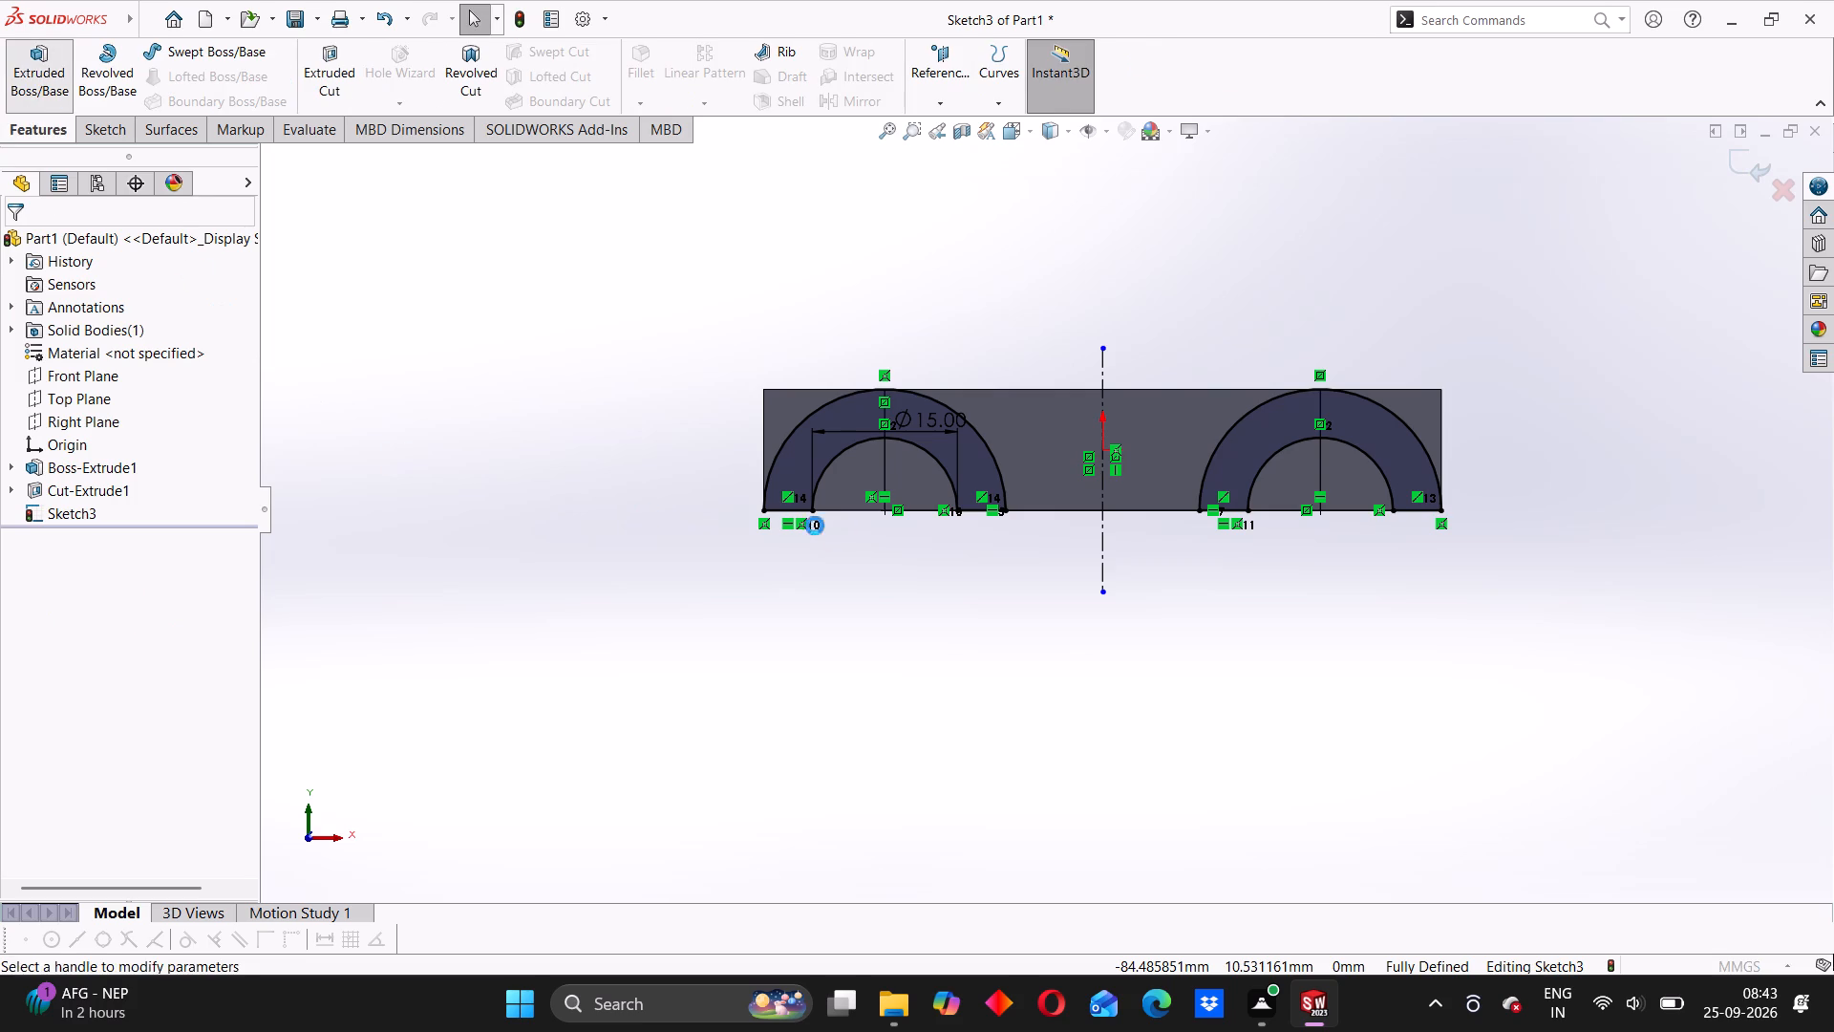
{"action": "middle_click_drag", "start_coordinate": [986, 566], "coordinate": [1023, 636]}
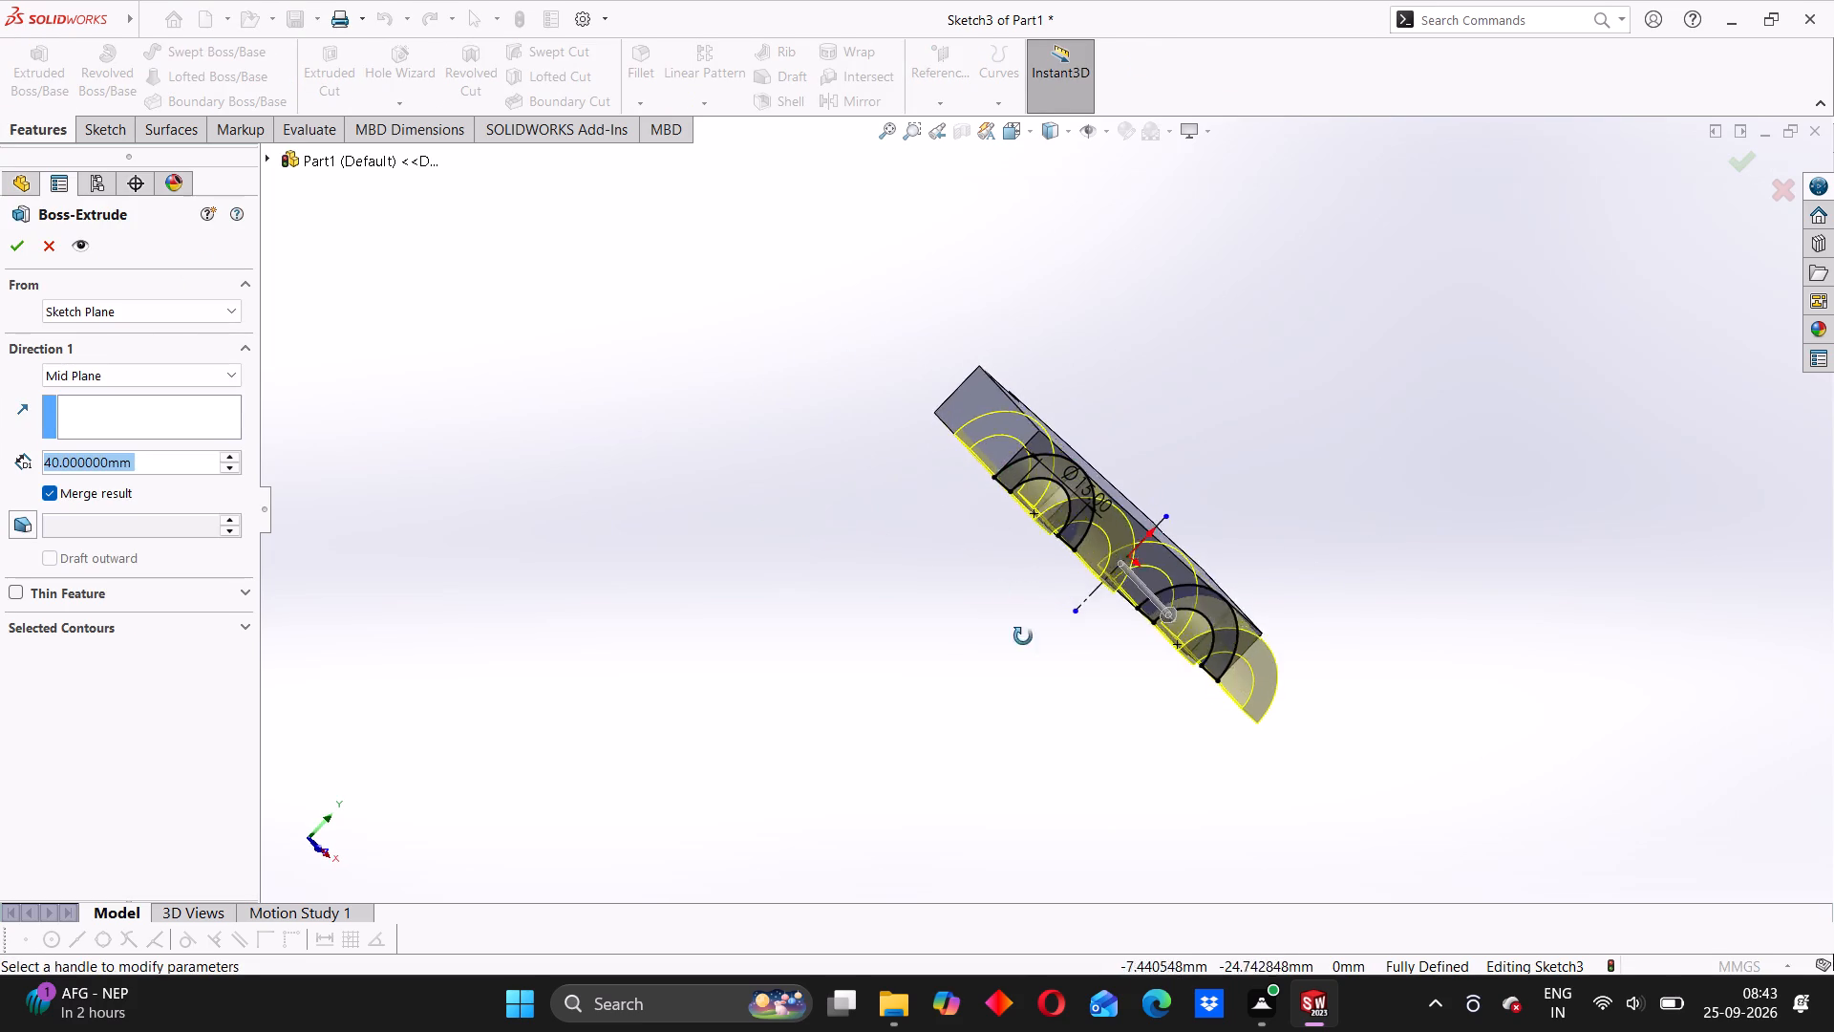
{"action": "middle_click_drag", "start_coordinate": [1023, 636], "coordinate": [1057, 694]}
{"action": "scroll", "coordinate": [1060, 644], "scroll_direction": "up", "scroll_amount": 3}
{"action": "scroll", "coordinate": [1043, 613], "scroll_direction": "down", "scroll_amount": 2}
{"action": "scroll", "coordinate": [1059, 602], "scroll_direction": "up", "scroll_amount": 1}
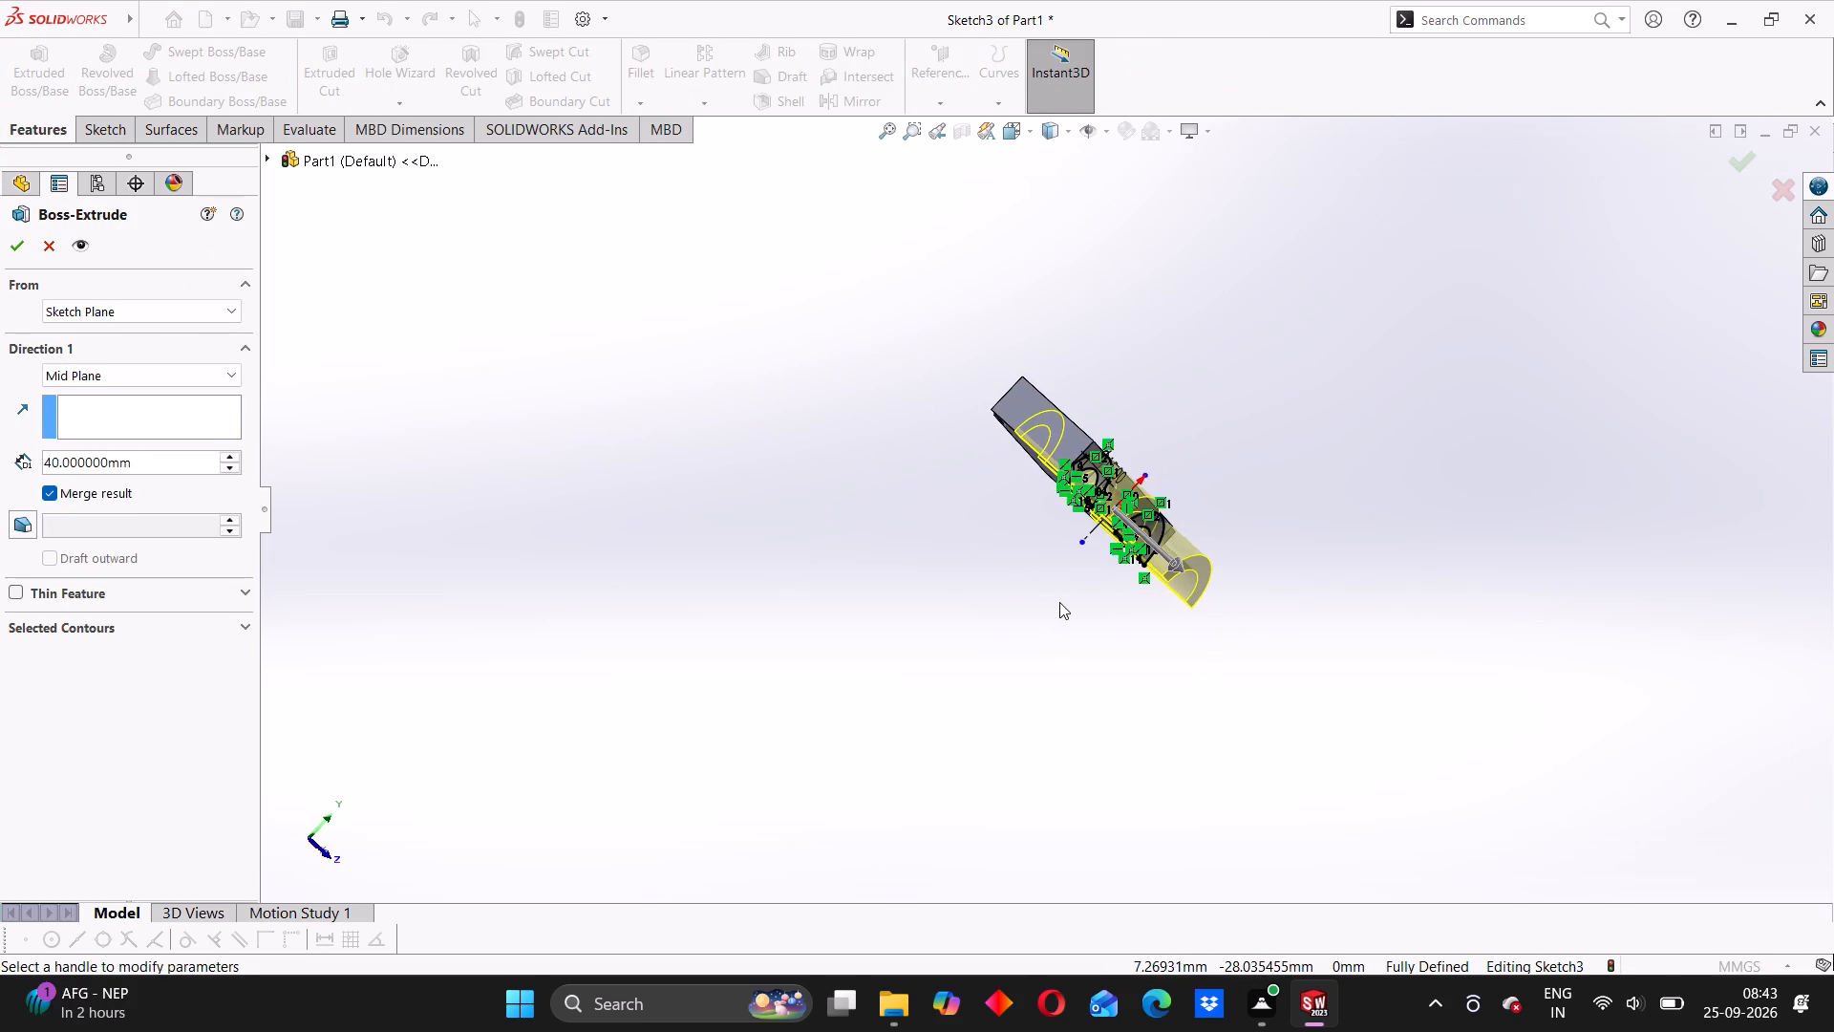
{"action": "middle_click_drag", "start_coordinate": [1058, 608], "coordinate": [923, 691]}
{"action": "scroll", "coordinate": [968, 618], "scroll_direction": "down", "scroll_amount": 1}
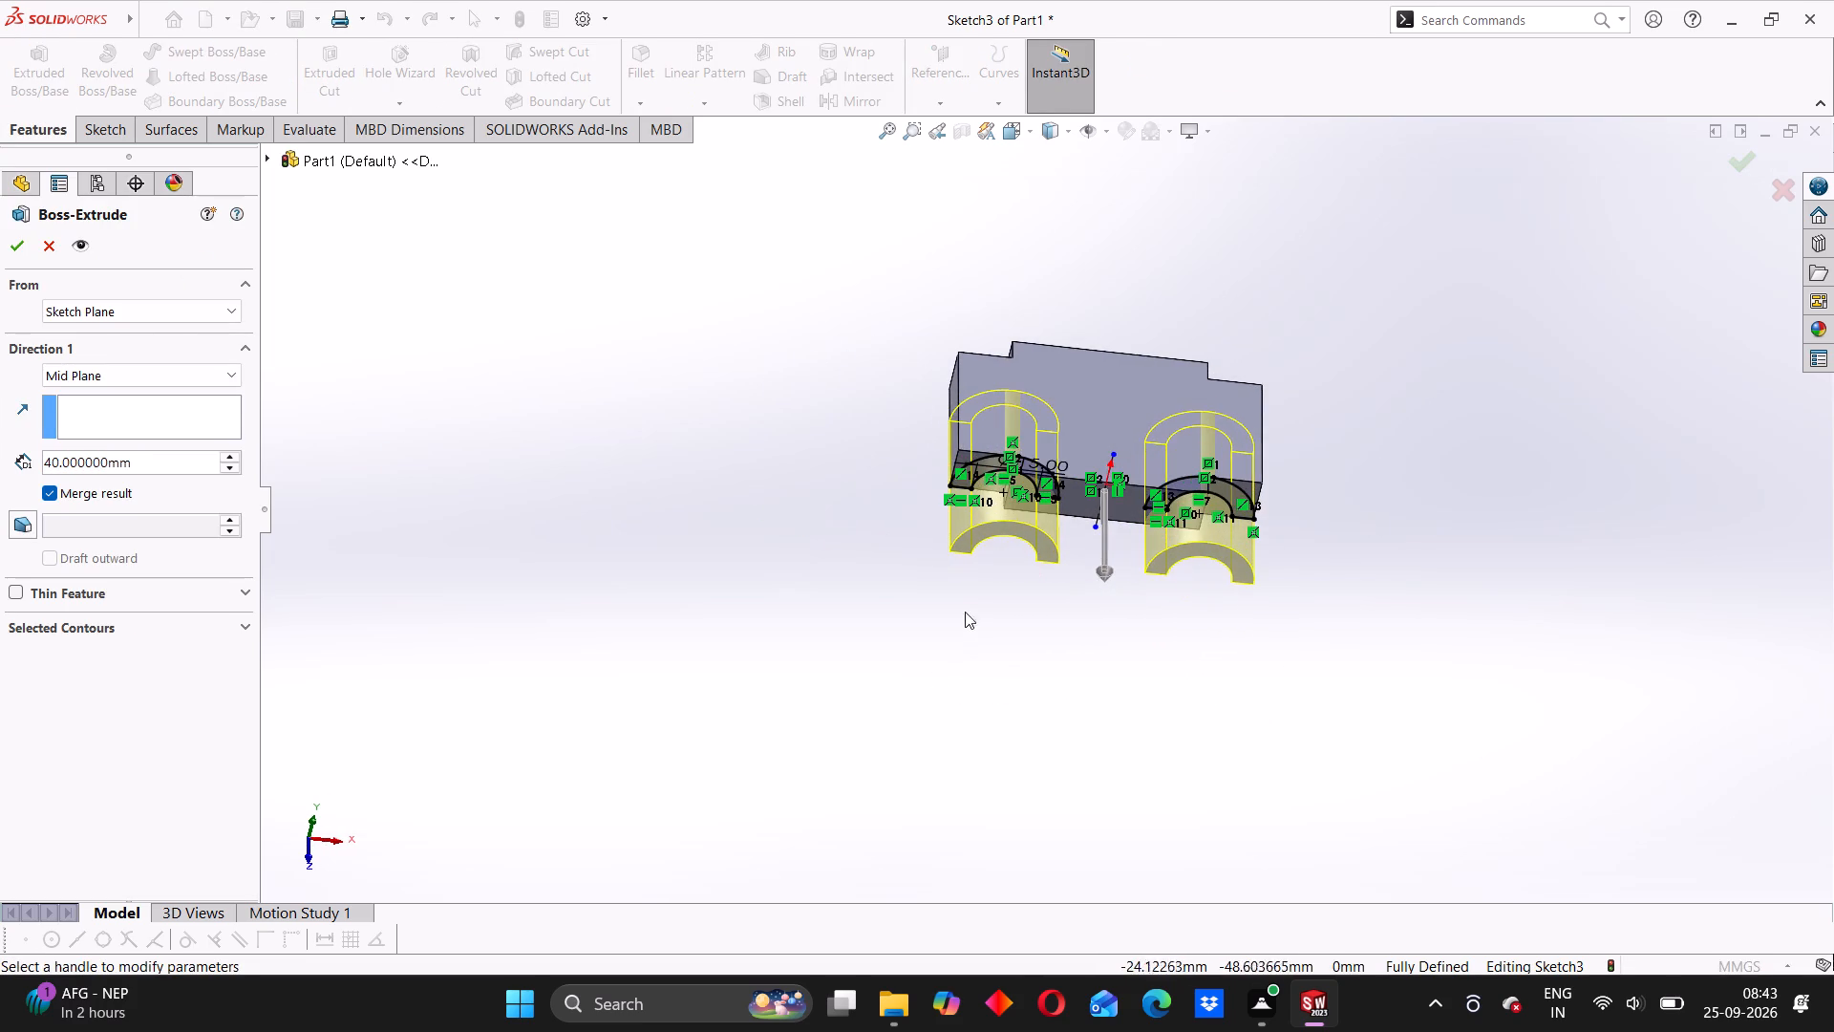
{"action": "scroll", "coordinate": [951, 598], "scroll_direction": "down", "scroll_amount": 2}
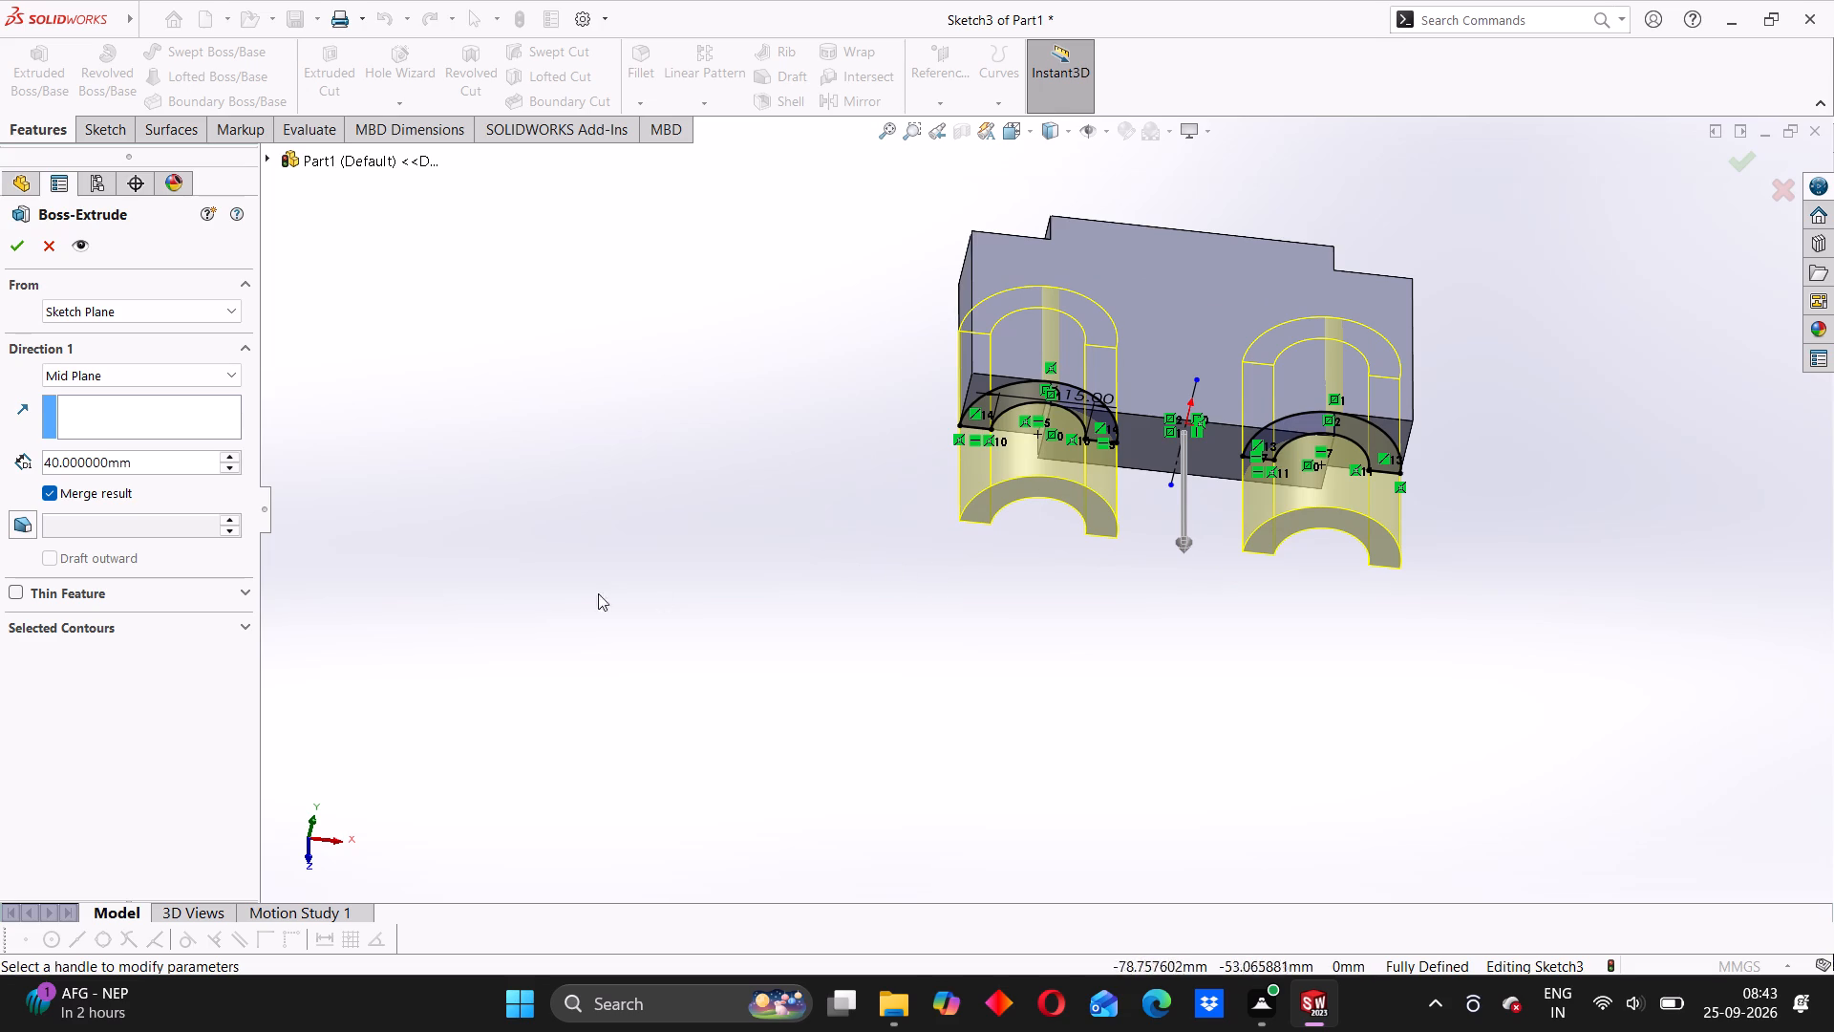
{"action": "left_click", "coordinate": [89, 369]}
{"action": "left_click", "coordinate": [55, 394]}
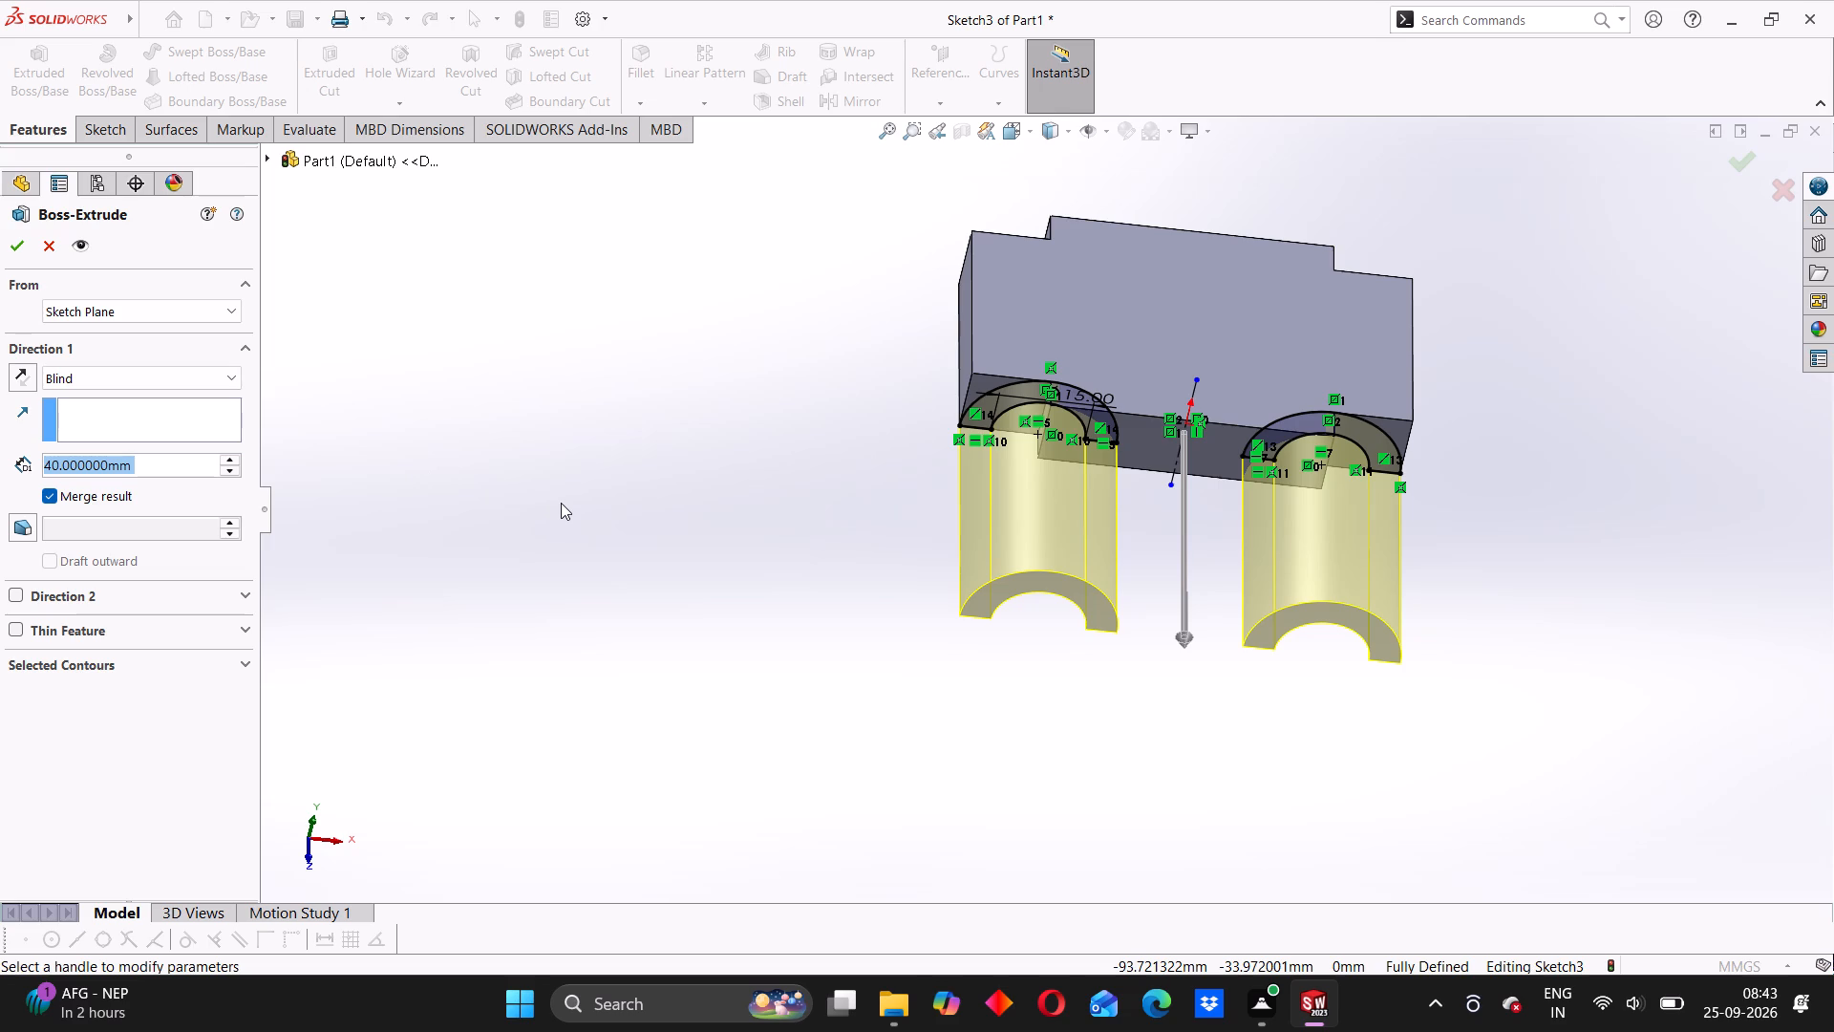
{"action": "middle_click_drag", "start_coordinate": [986, 688], "coordinate": [1003, 505]}
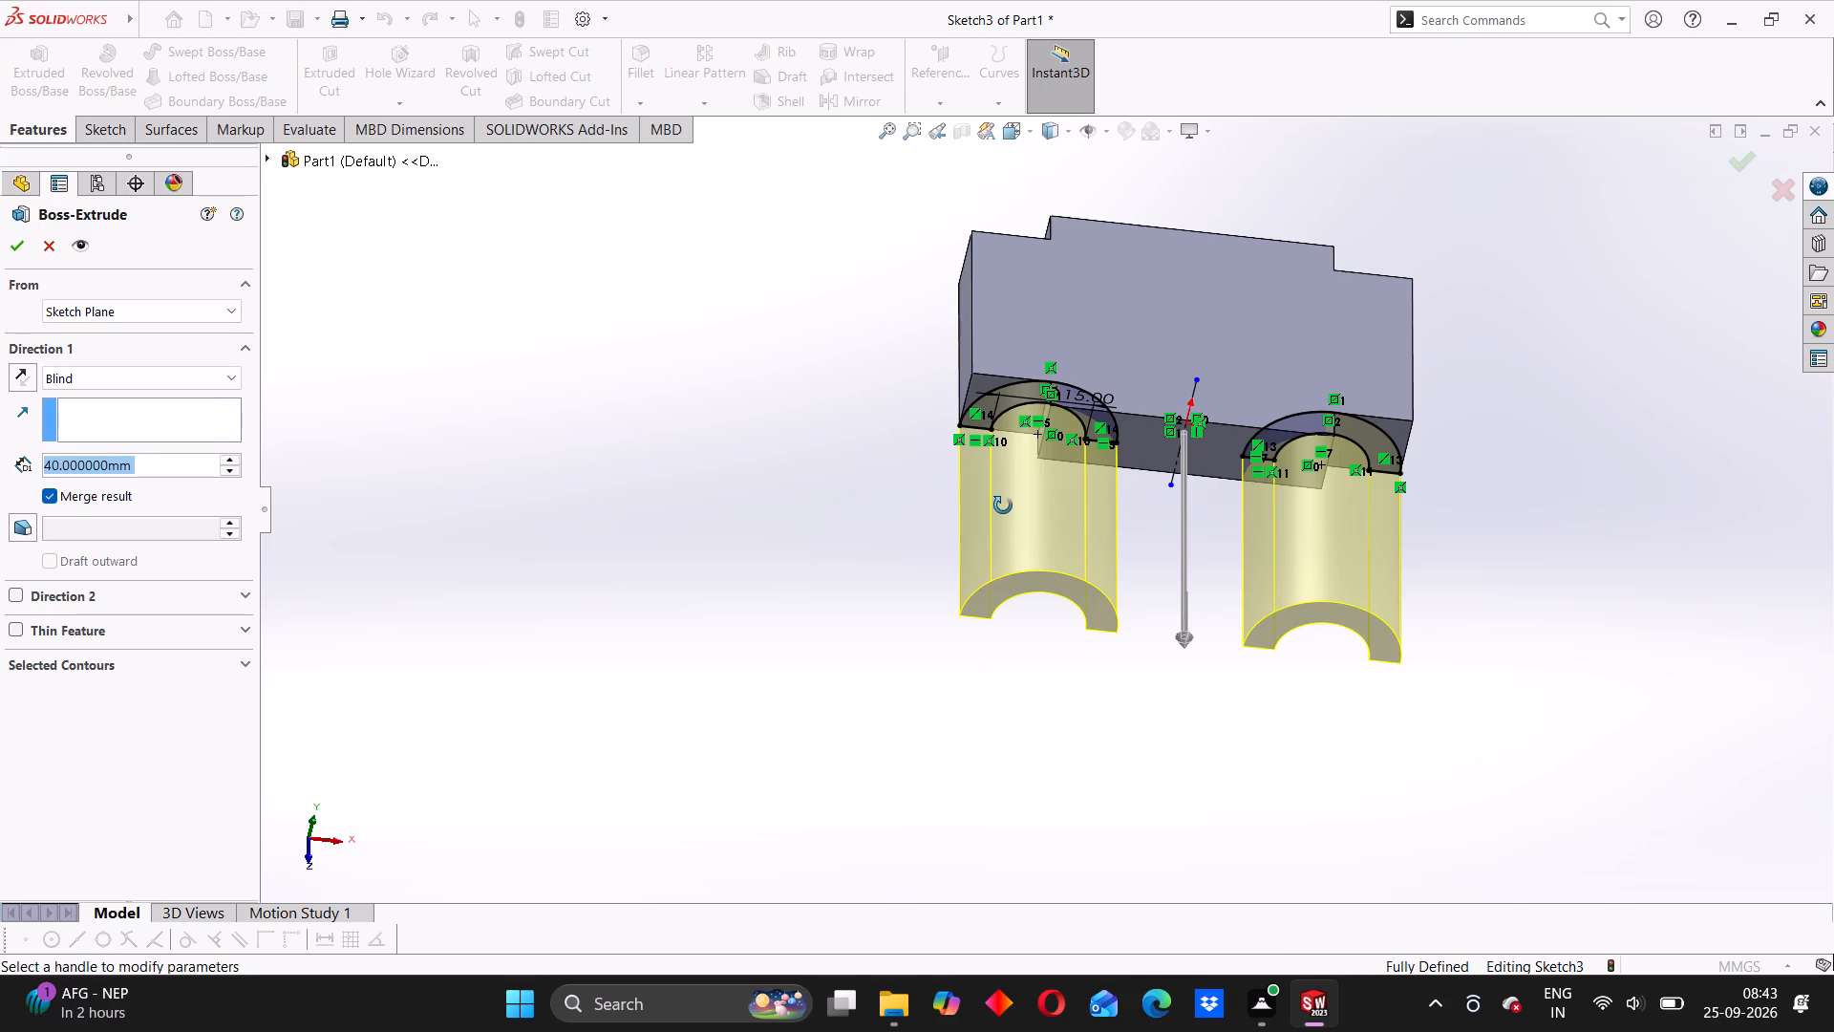
{"action": "middle_click_drag", "start_coordinate": [1003, 505], "coordinate": [1005, 505]}
{"action": "scroll", "coordinate": [951, 503], "scroll_direction": "down", "scroll_amount": 1}
{"action": "middle_click_drag", "start_coordinate": [951, 503], "coordinate": [908, 590]}
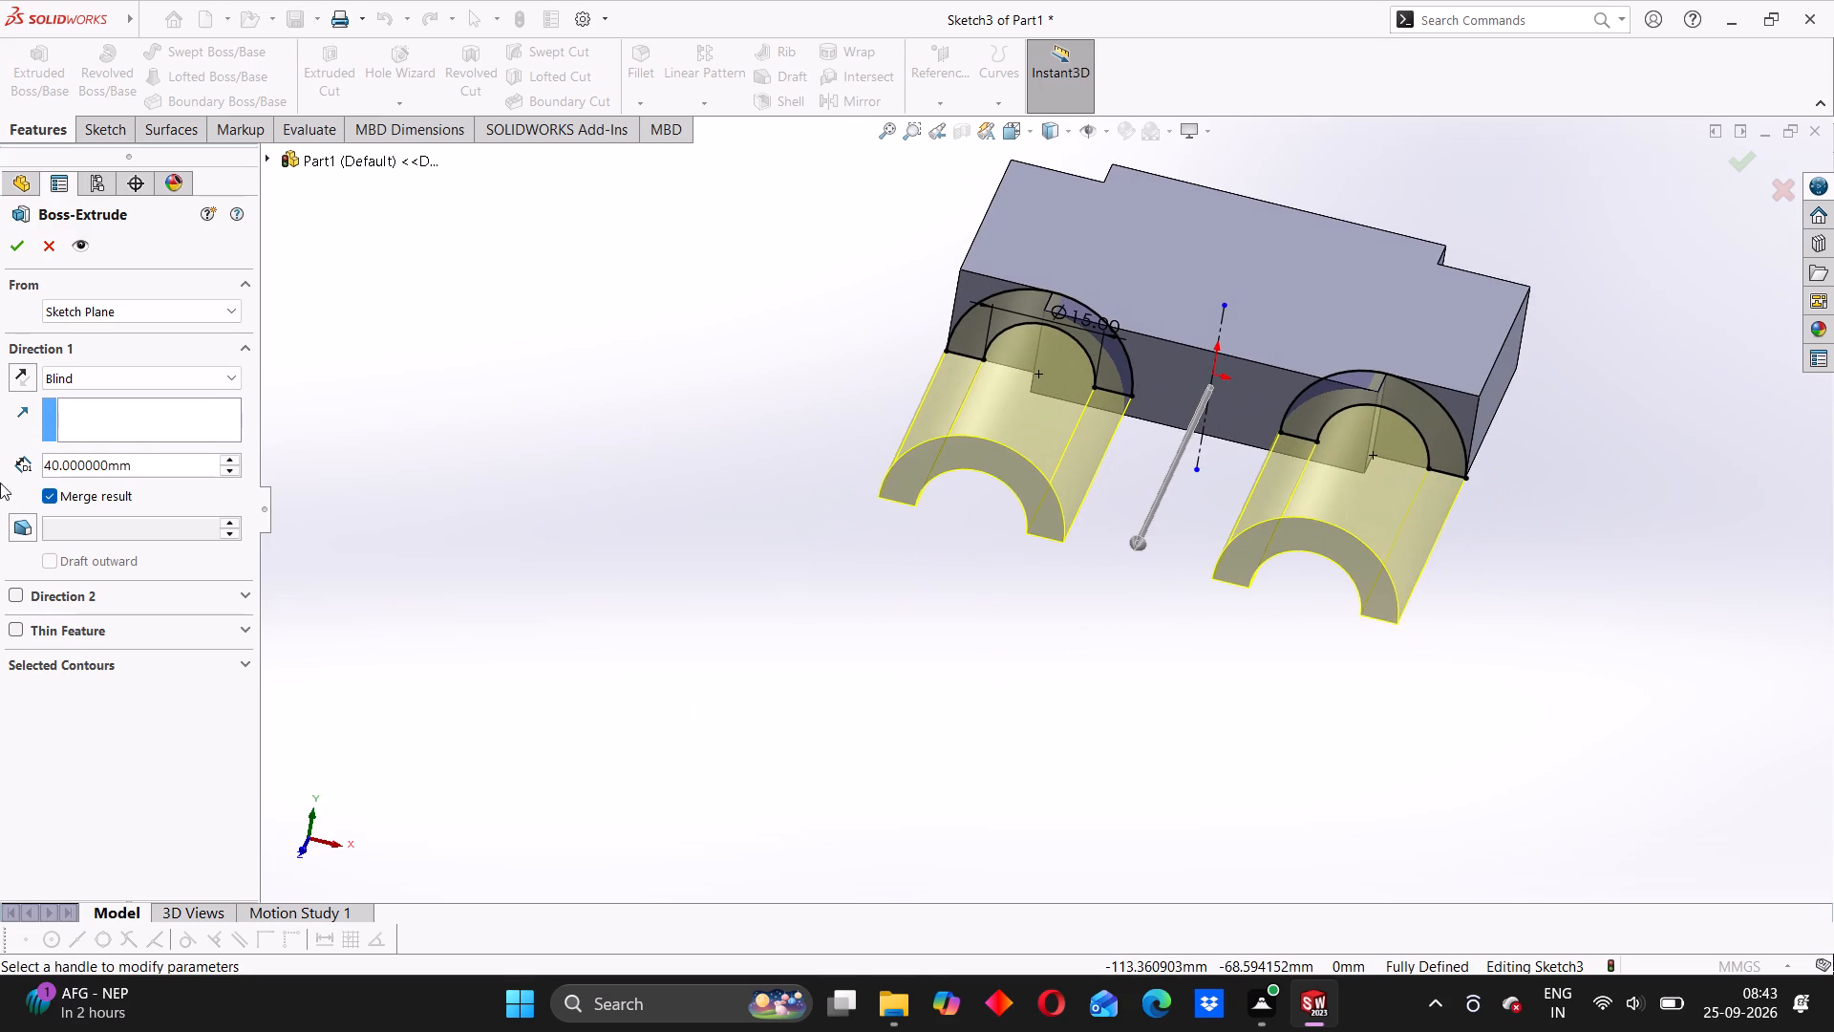
{"action": "left_click_drag", "start_coordinate": [153, 456], "coordinate": [61, 469]}
{"action": "key", "text": "5"}
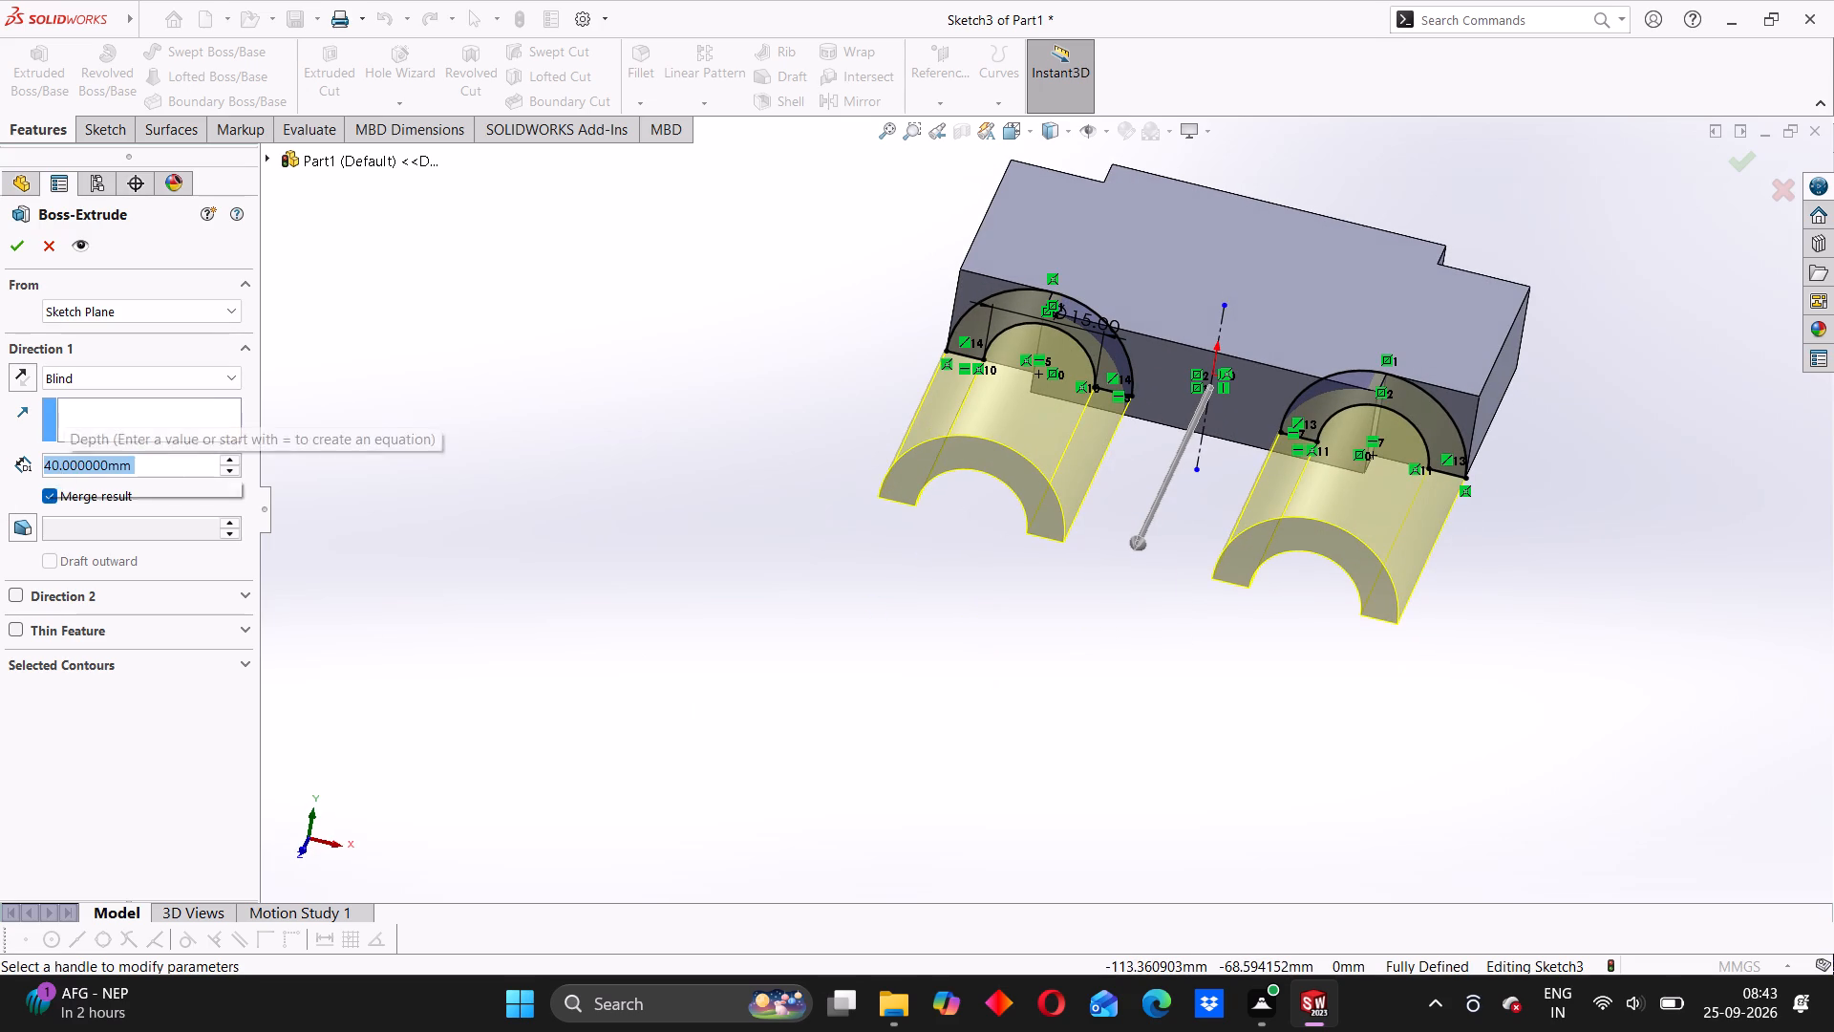
{"action": "key", "text": "Return"}
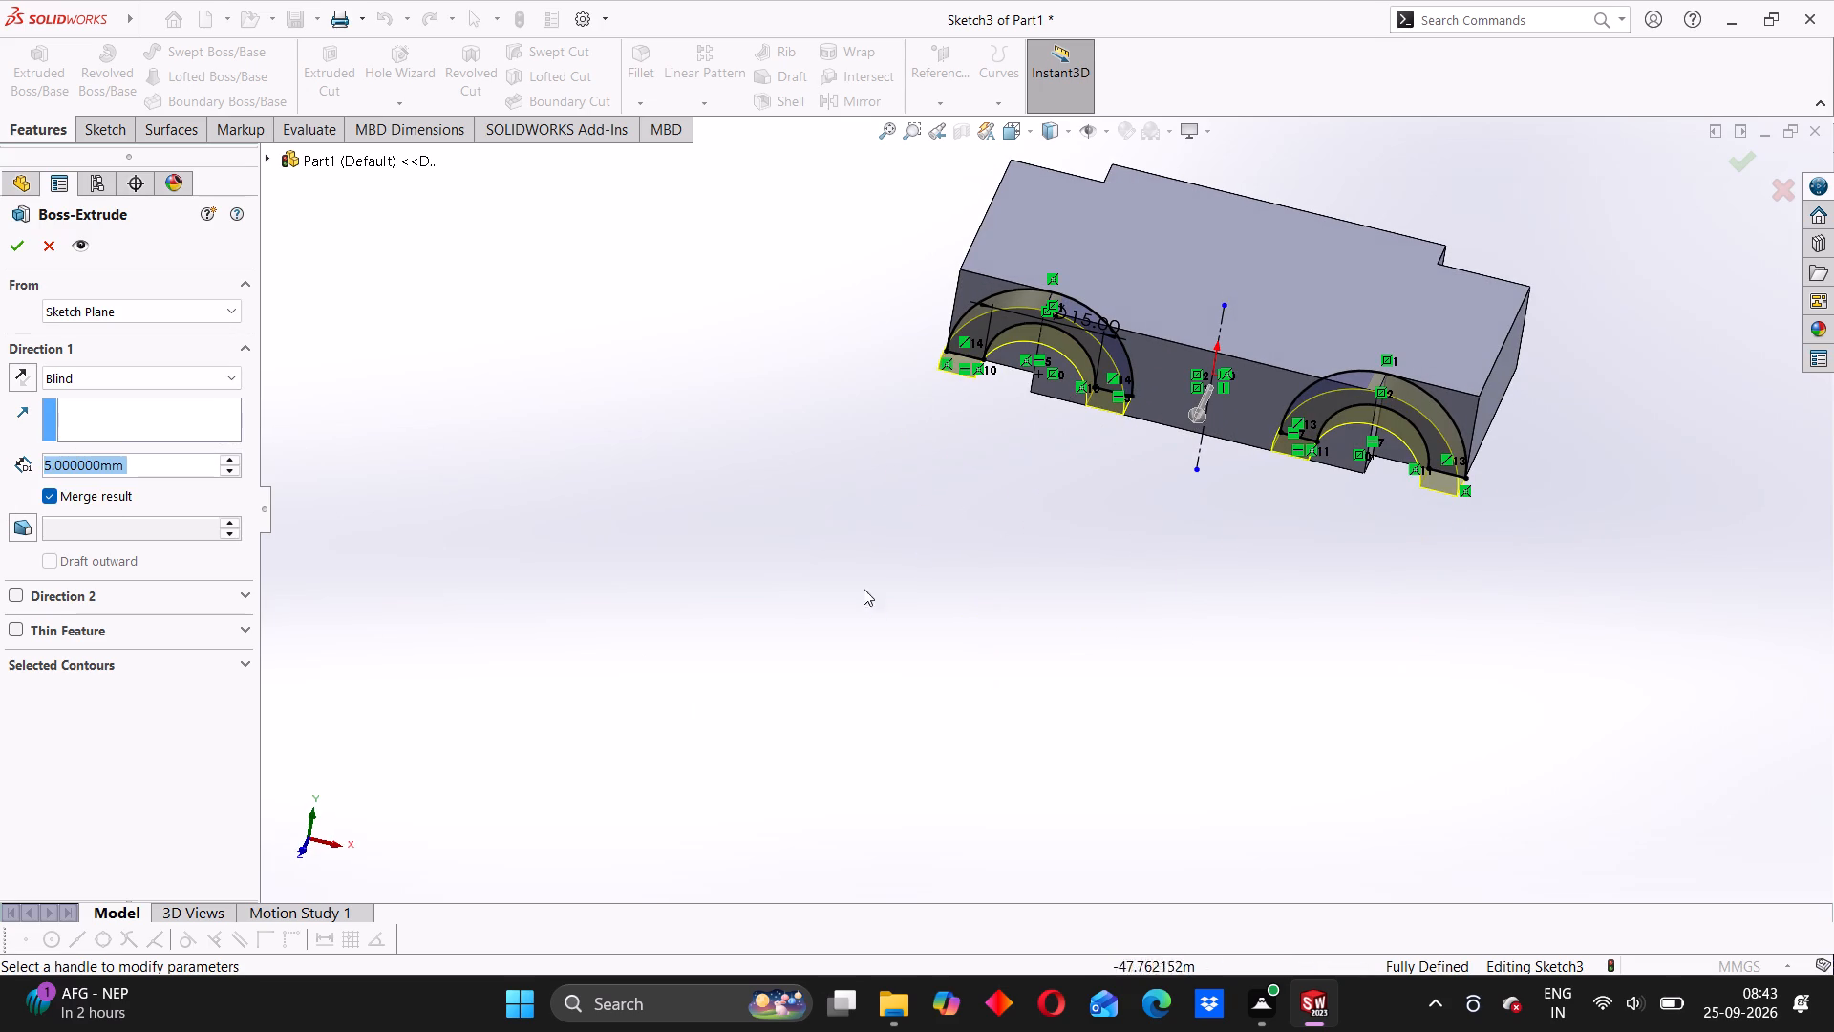
{"action": "middle_click_drag", "start_coordinate": [1024, 771], "coordinate": [1064, 602]}
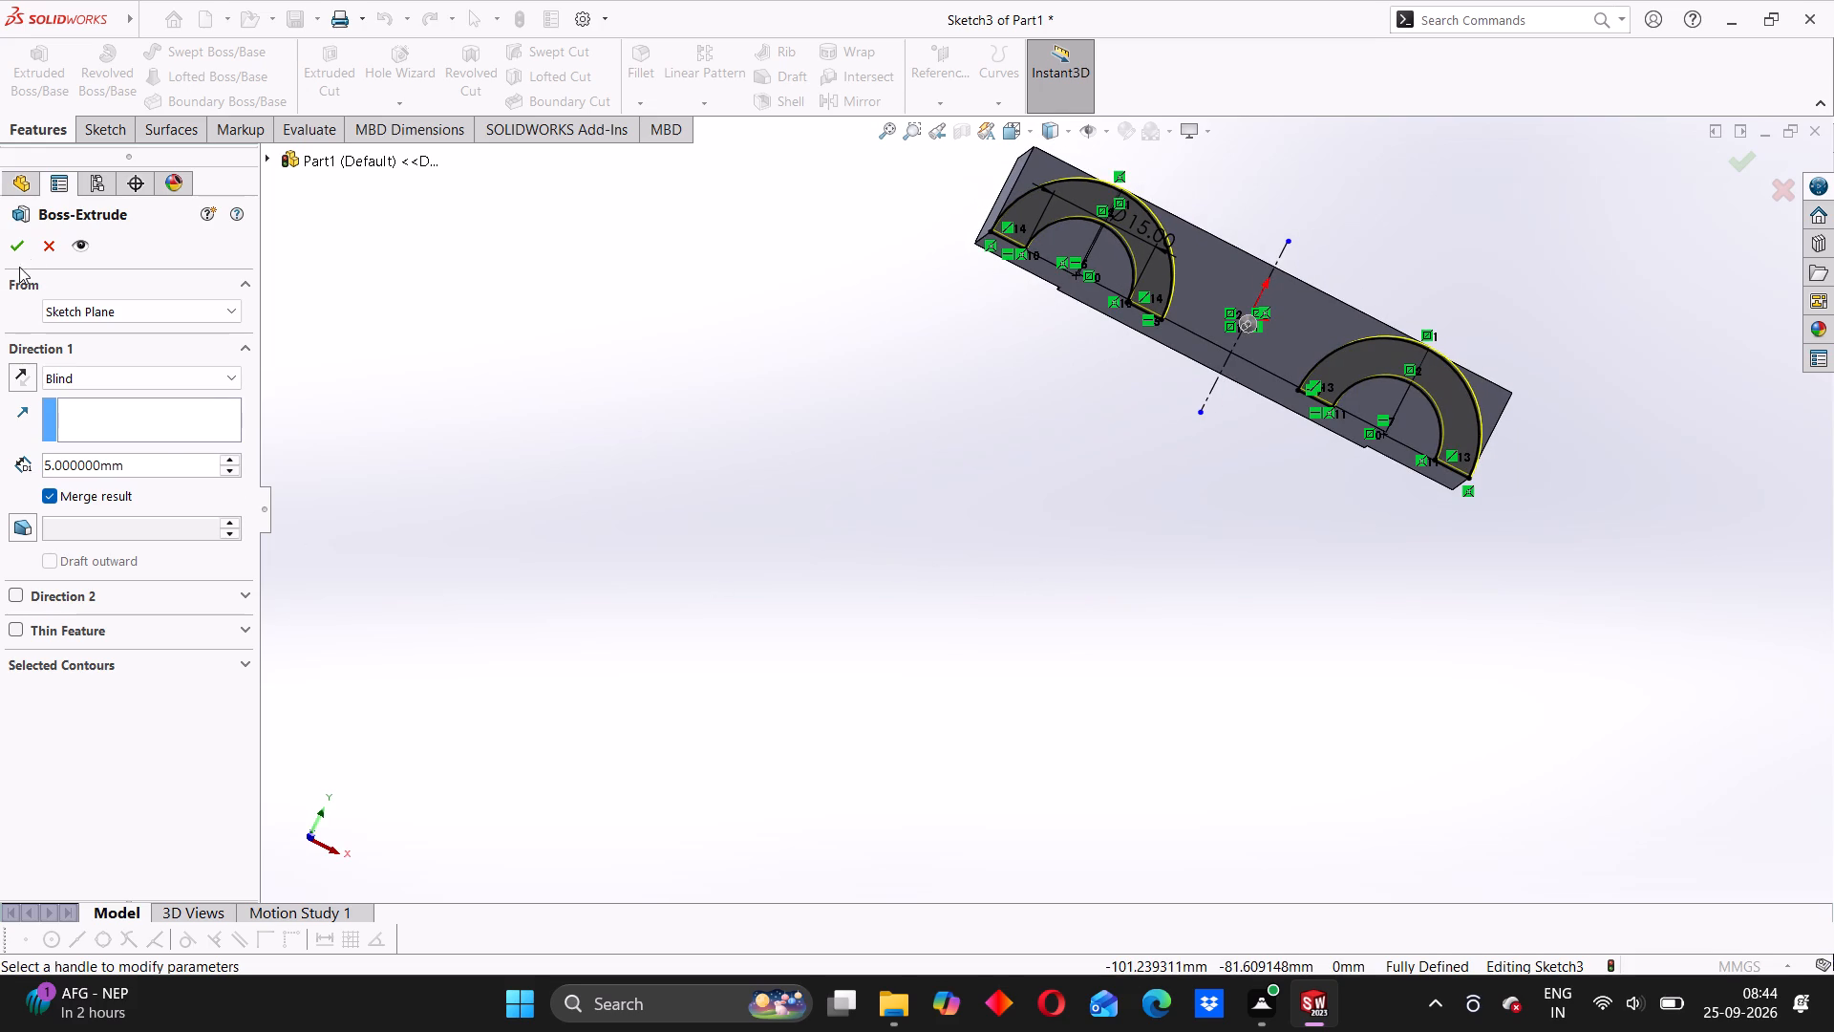
{"action": "left_click", "coordinate": [10, 245]}
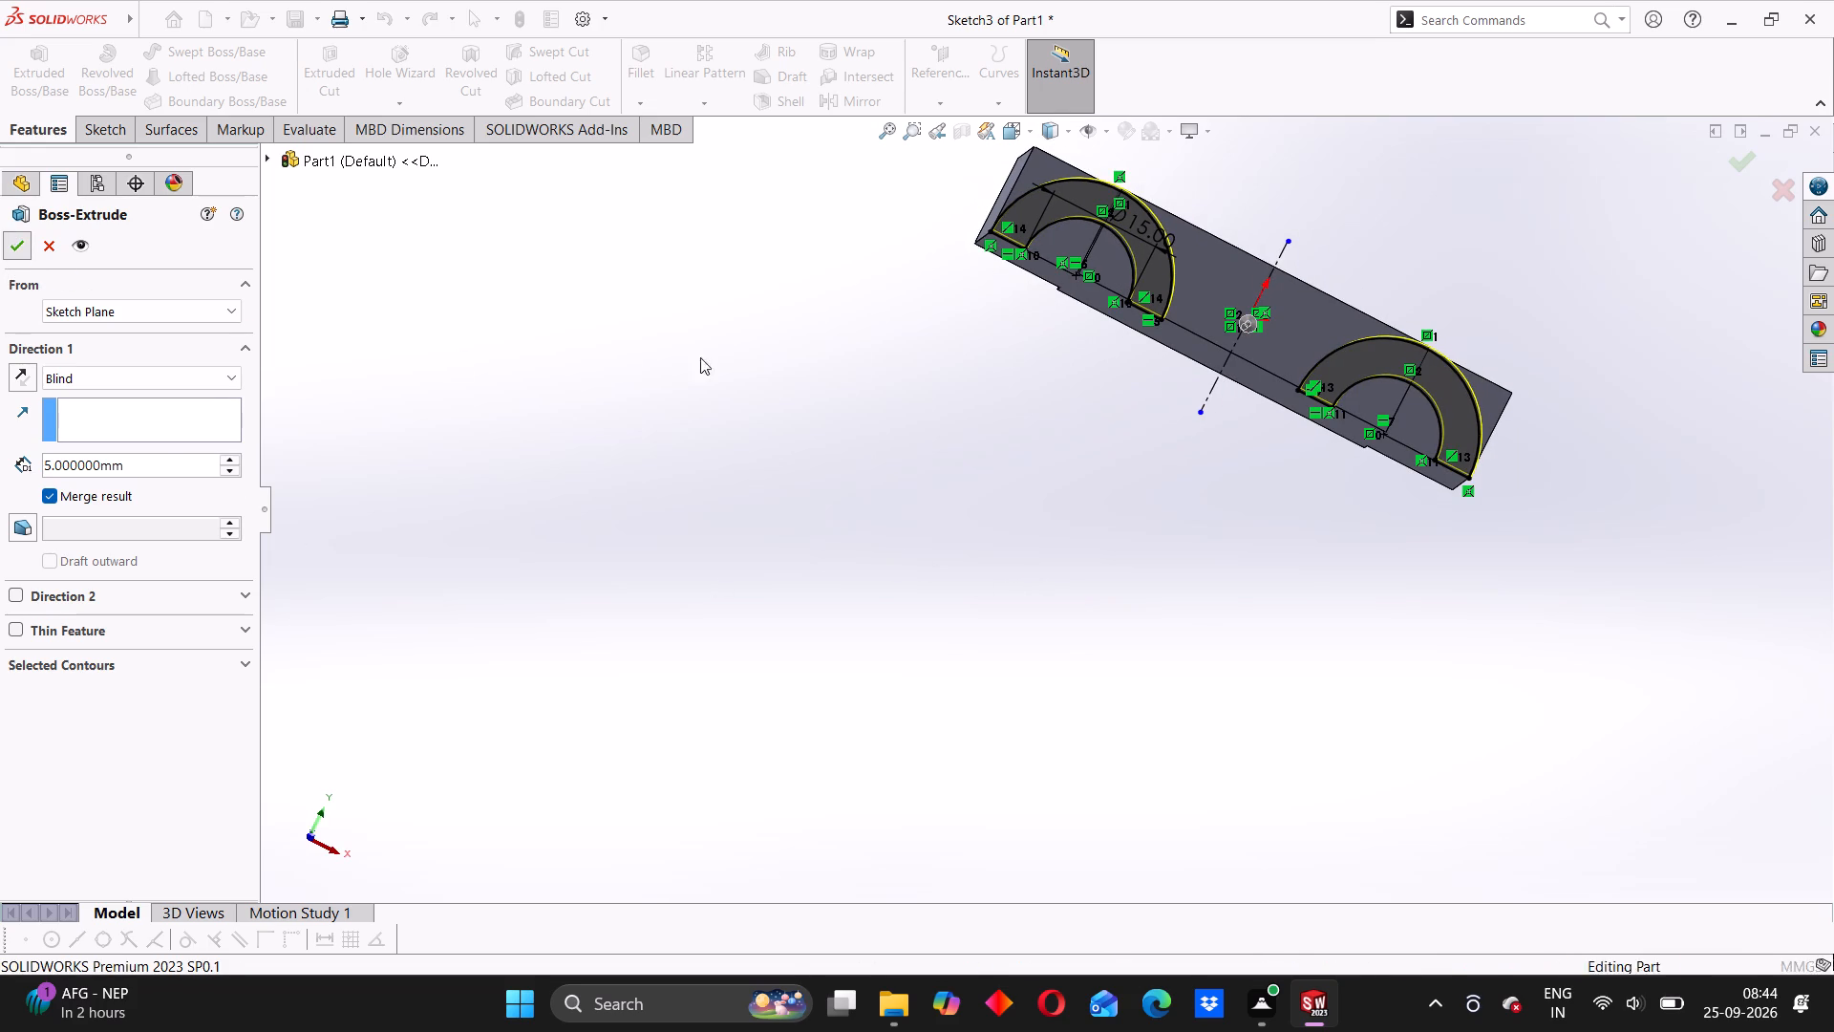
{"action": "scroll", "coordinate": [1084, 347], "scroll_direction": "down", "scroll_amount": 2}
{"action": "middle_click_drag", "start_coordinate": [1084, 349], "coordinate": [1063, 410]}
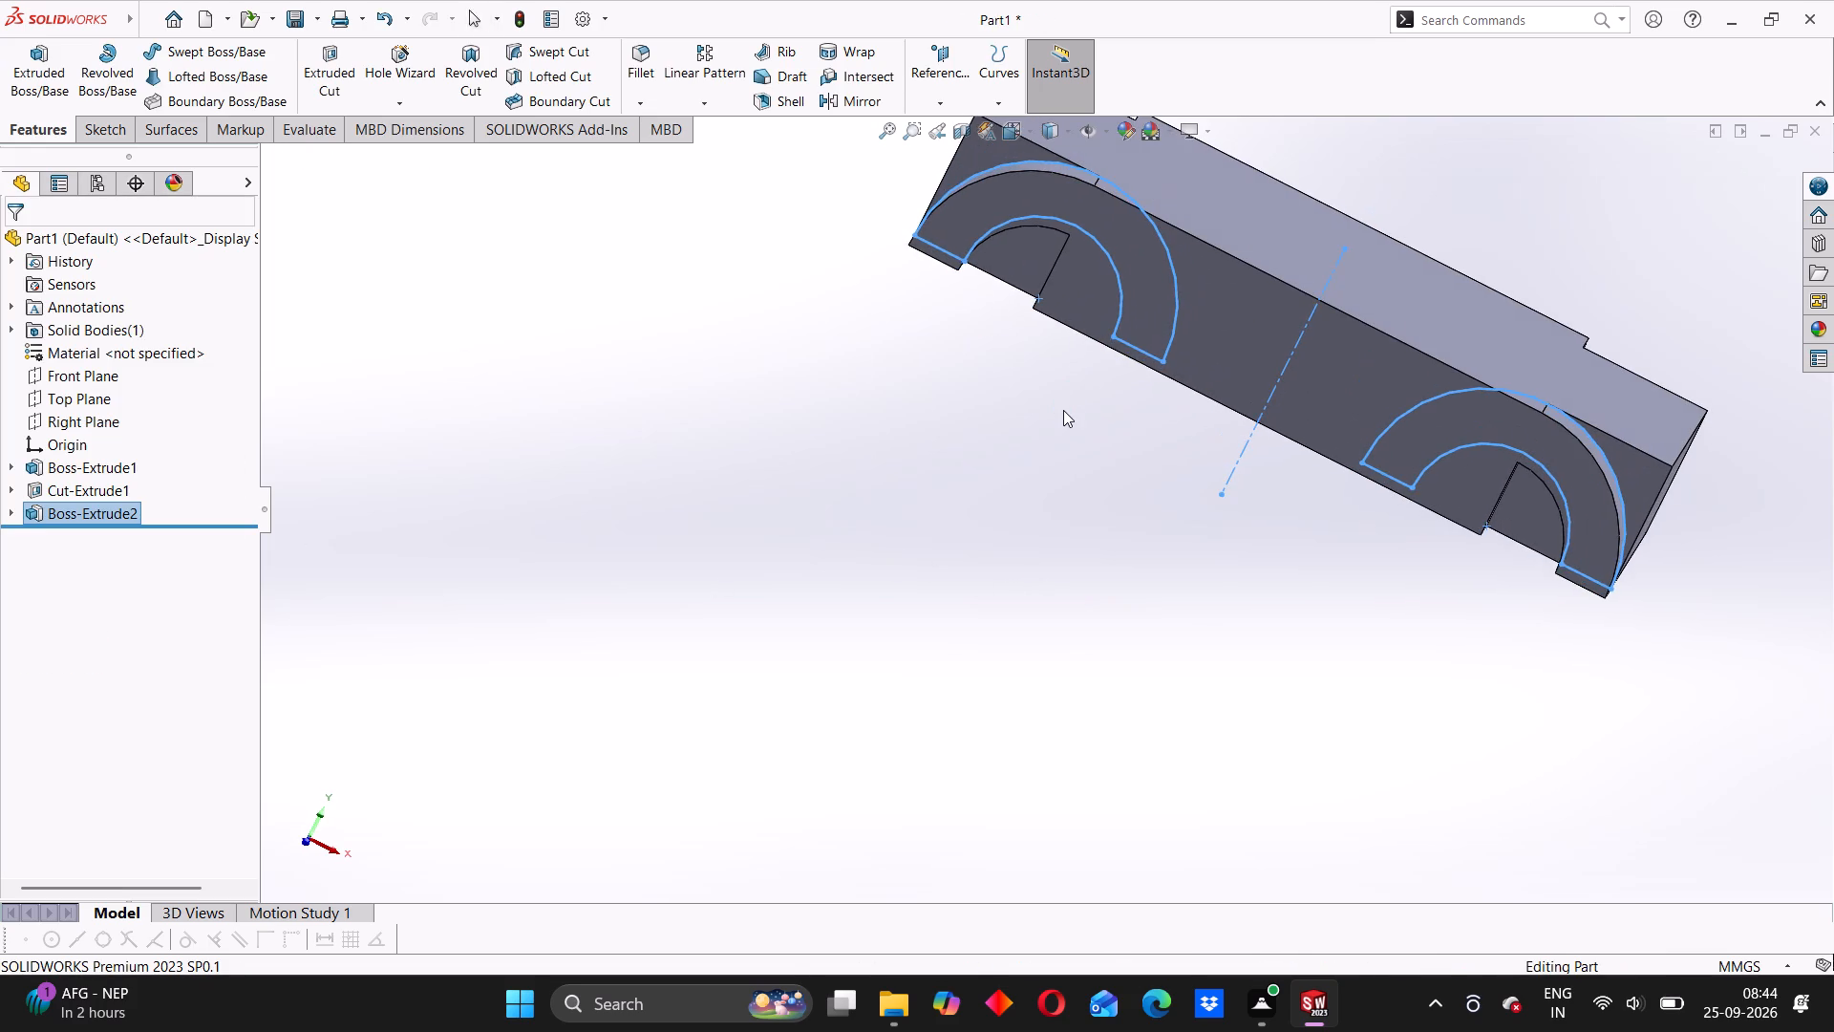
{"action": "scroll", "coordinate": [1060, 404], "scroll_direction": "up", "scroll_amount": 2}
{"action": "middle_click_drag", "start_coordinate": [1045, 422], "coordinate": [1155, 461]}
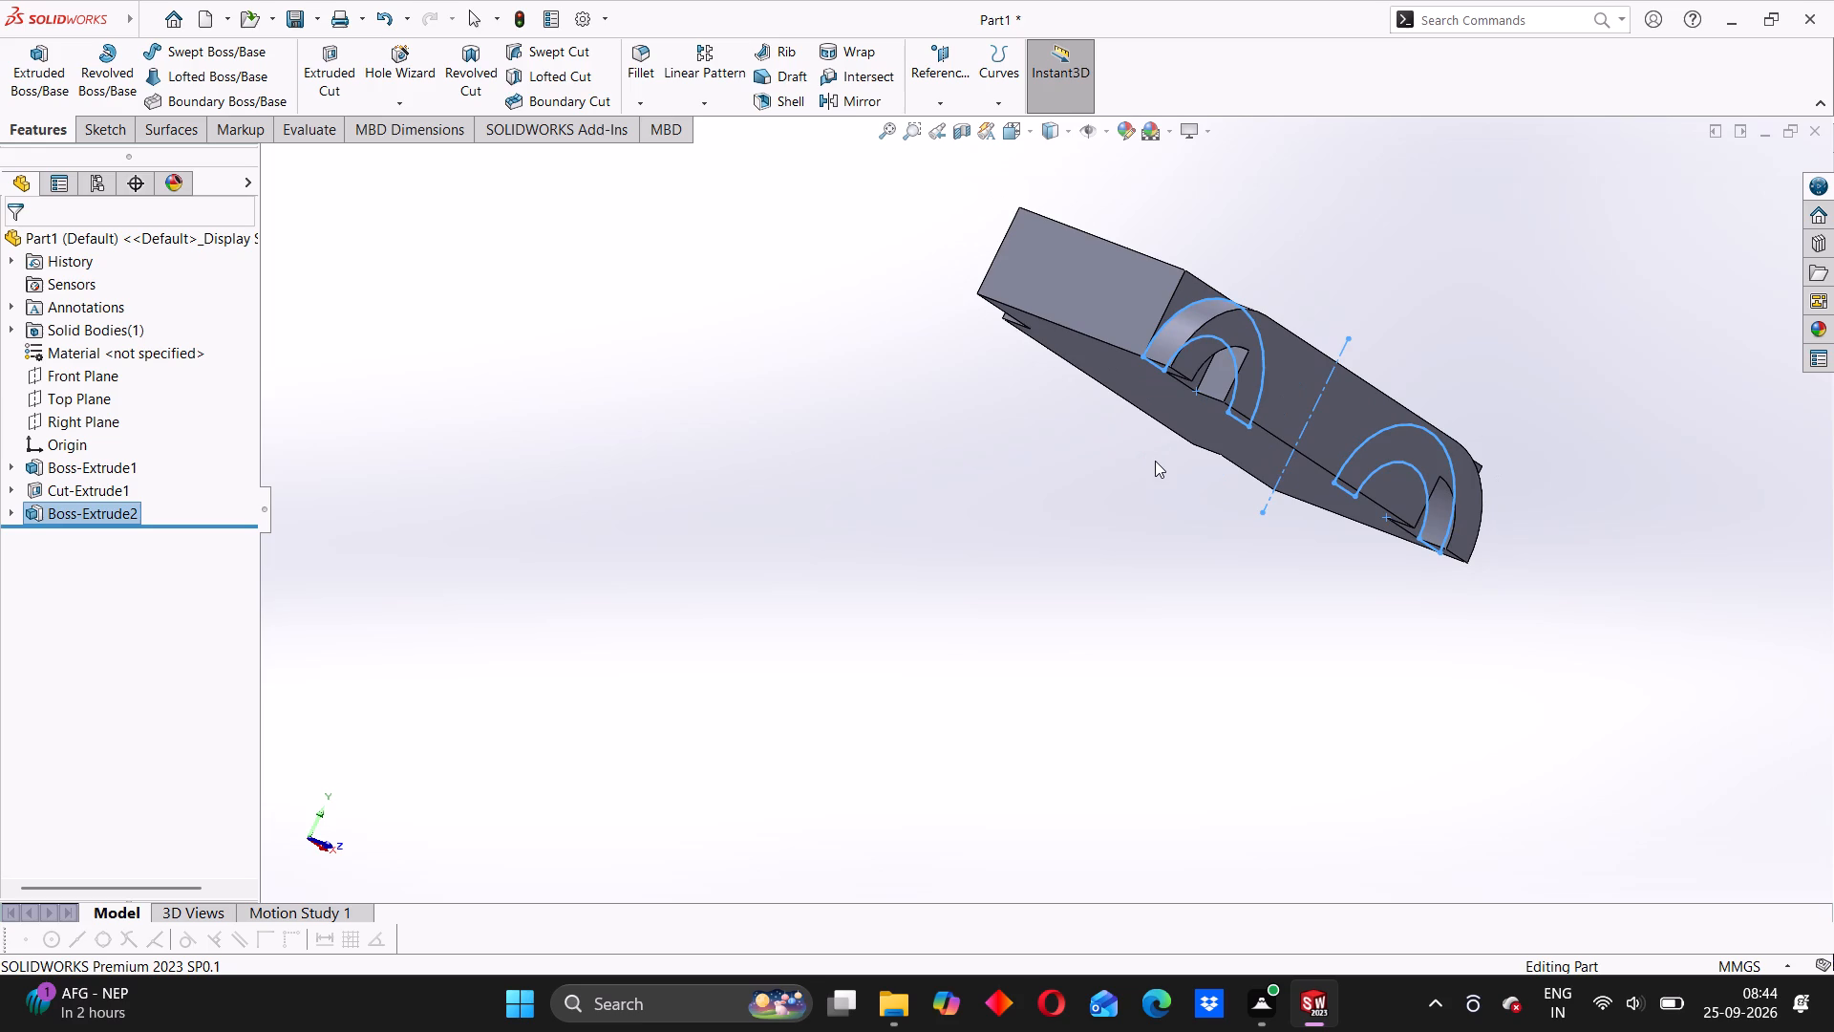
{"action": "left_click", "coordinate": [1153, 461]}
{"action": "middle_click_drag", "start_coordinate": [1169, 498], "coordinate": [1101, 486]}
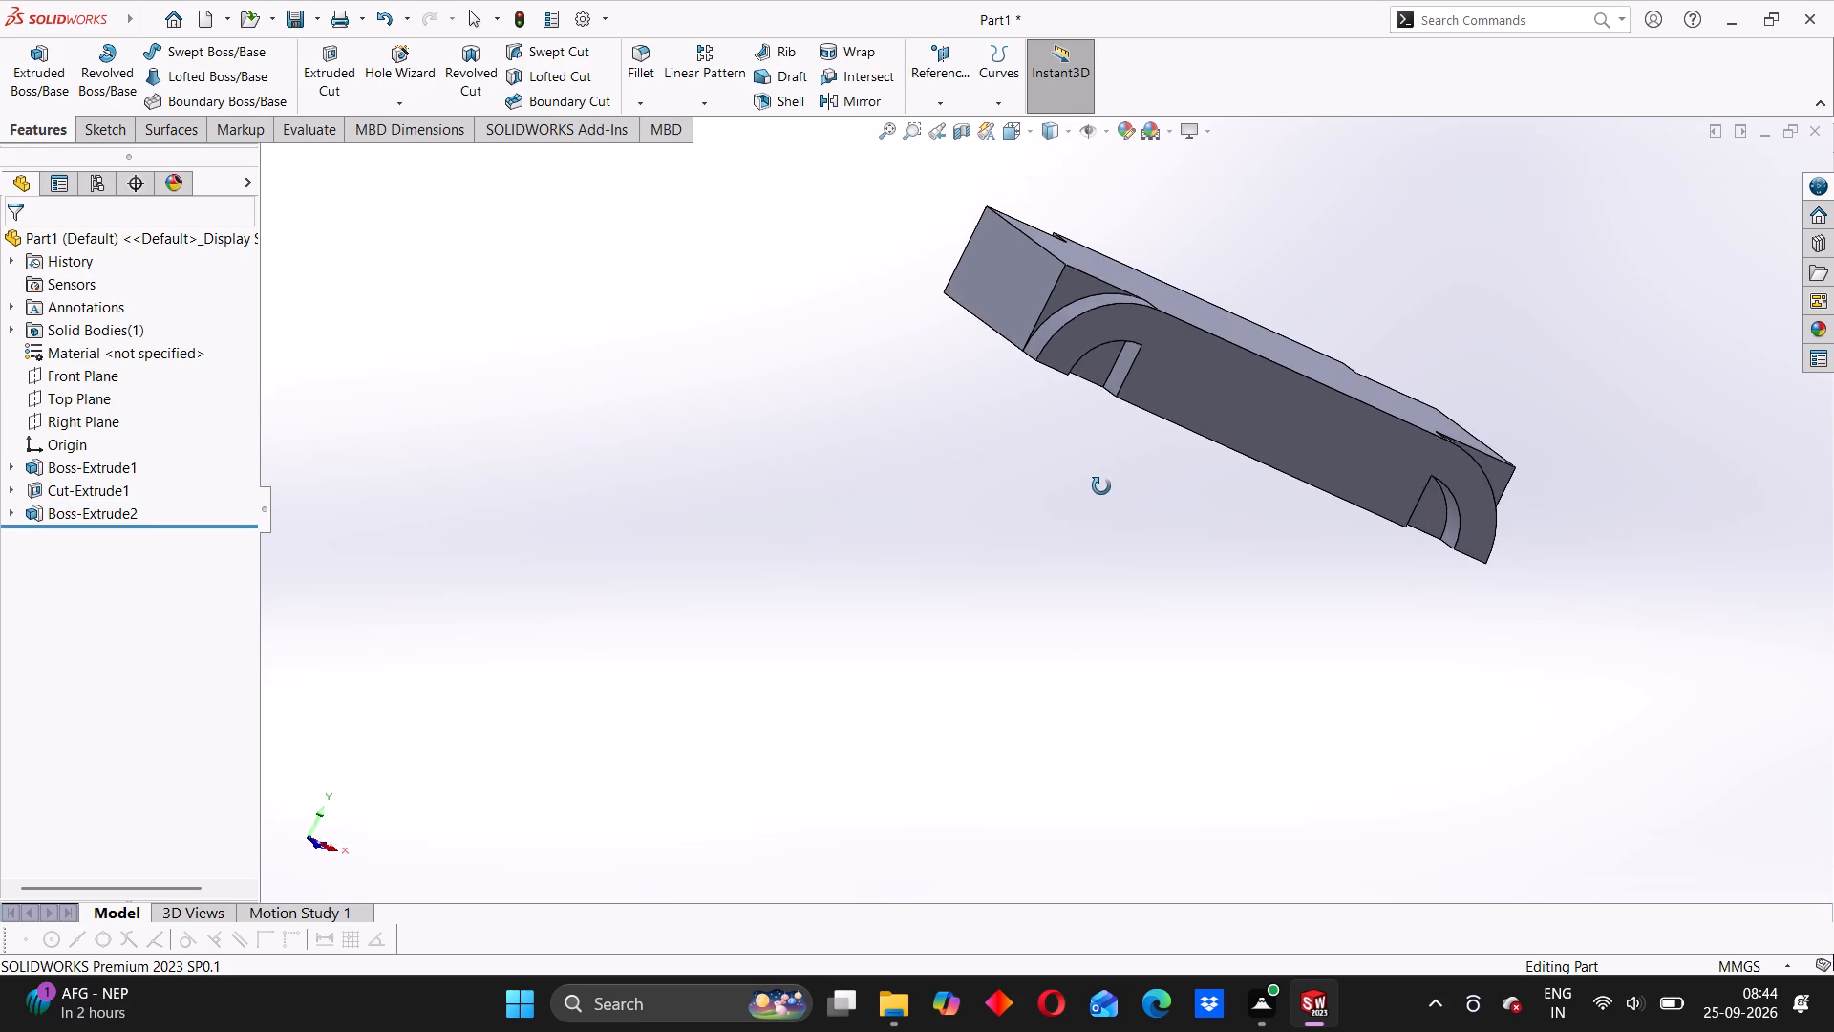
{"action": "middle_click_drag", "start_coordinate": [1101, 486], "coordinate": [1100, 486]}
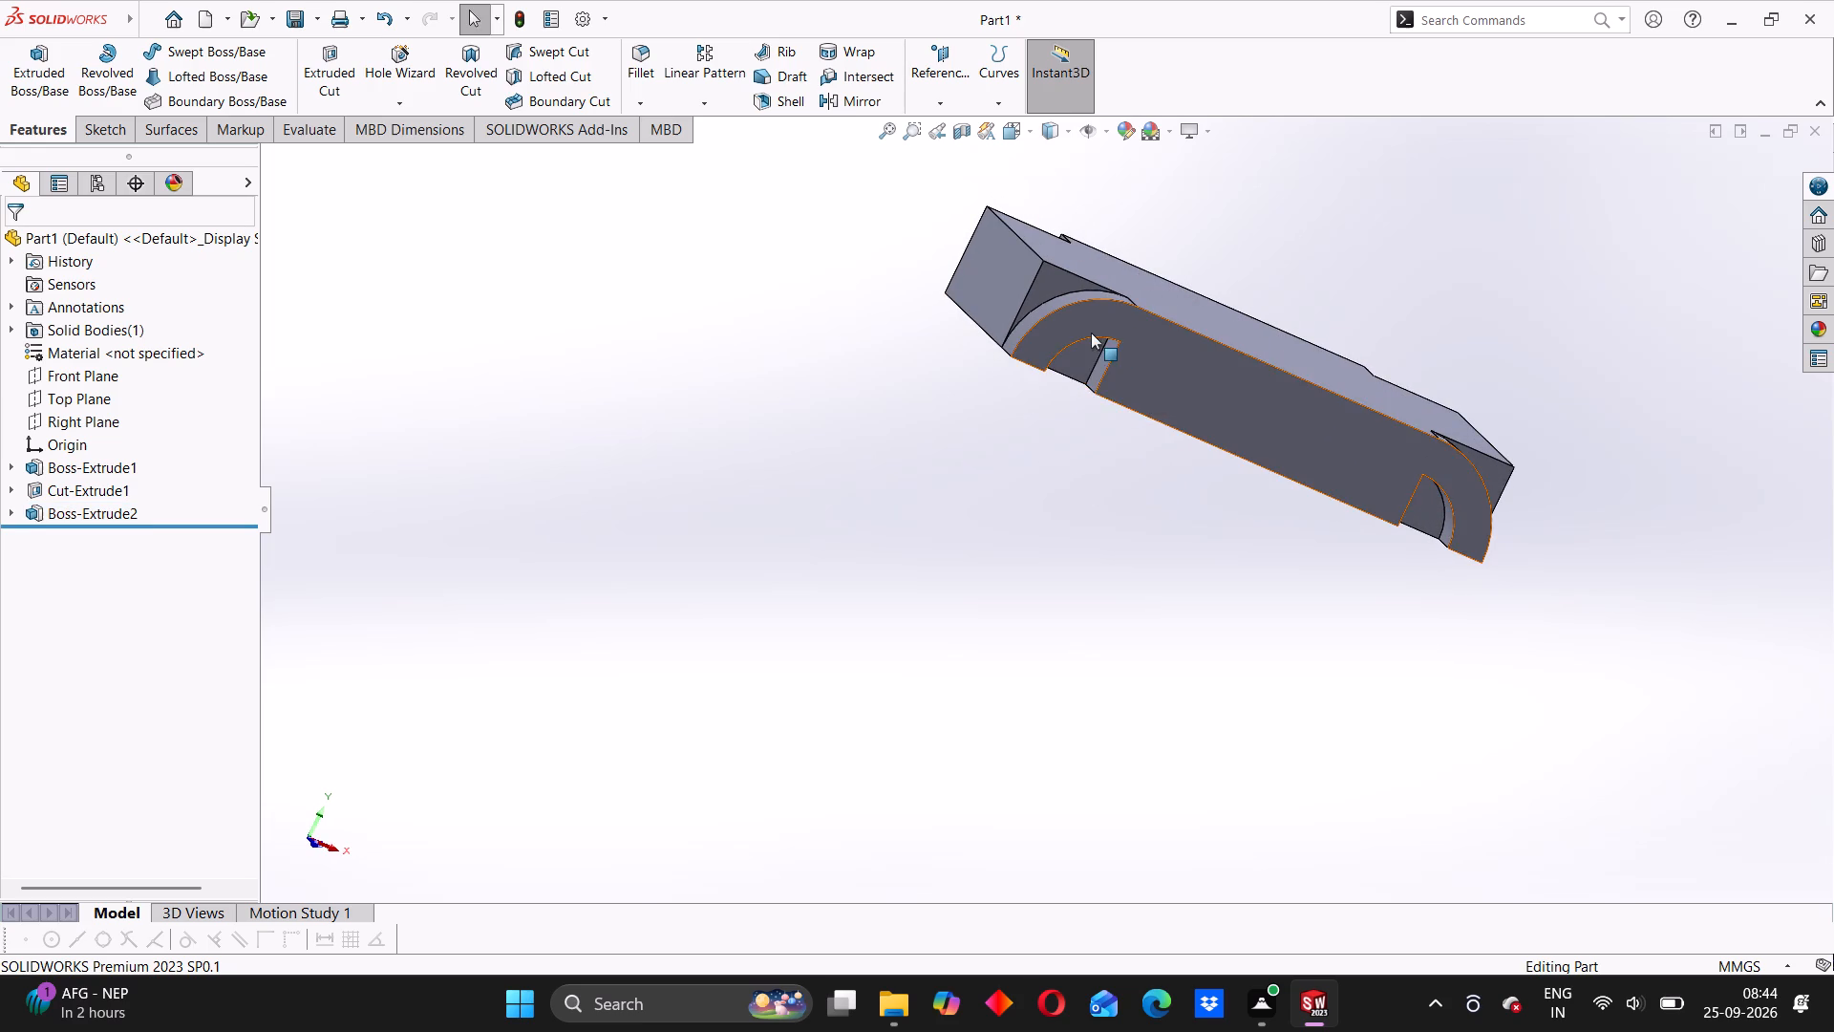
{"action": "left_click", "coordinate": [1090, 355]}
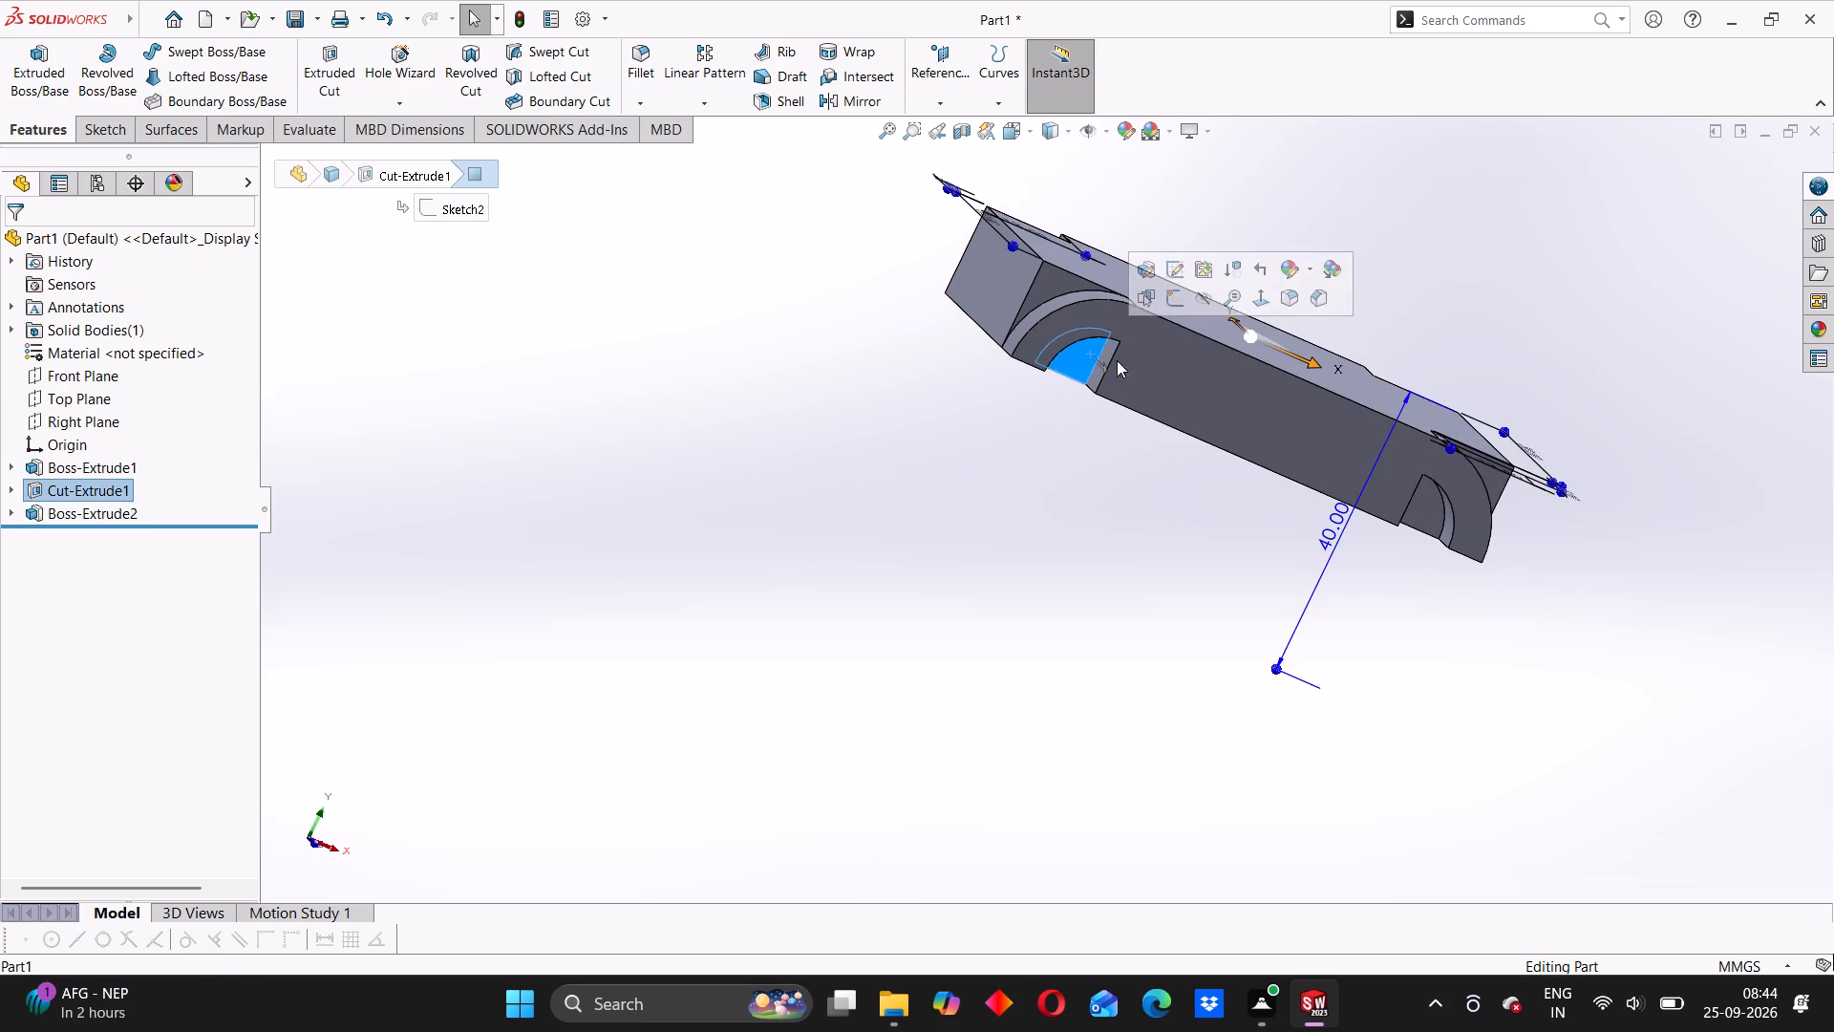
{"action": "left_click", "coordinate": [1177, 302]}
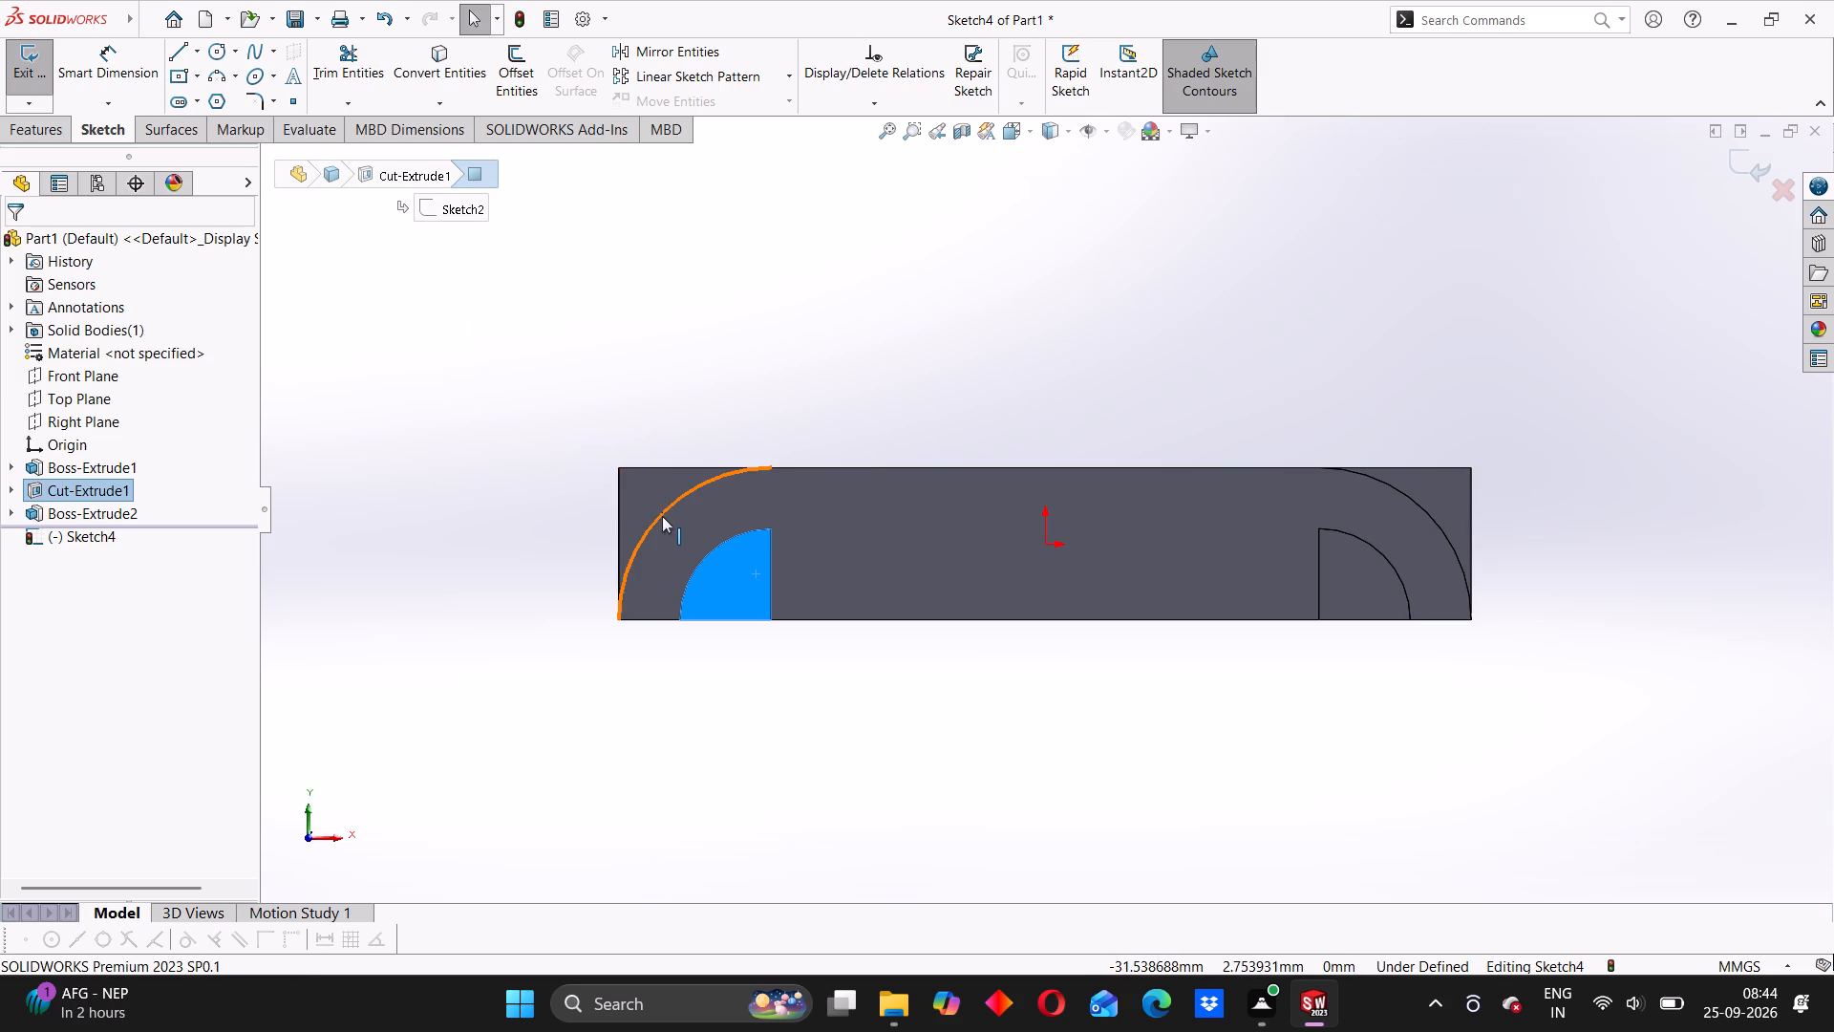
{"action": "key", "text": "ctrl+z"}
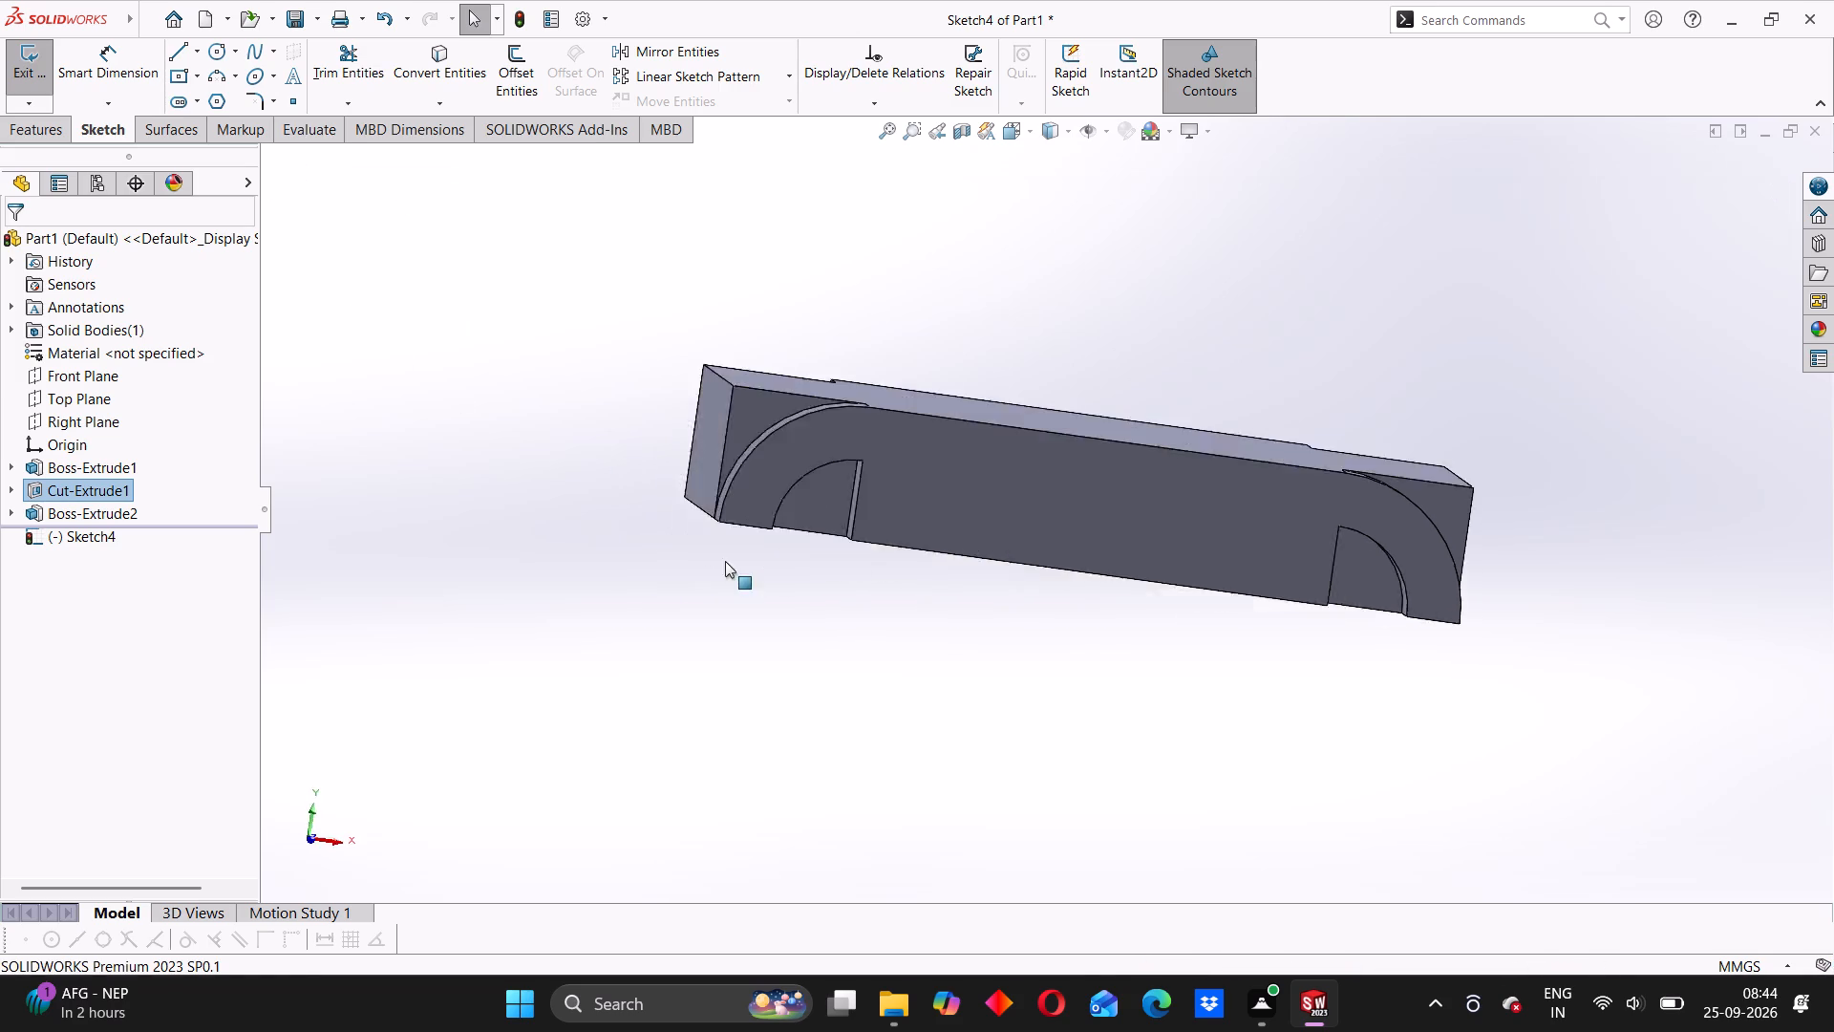
Start a new sketch on the block's long flat face bounded by the rounded corner arcs and quarter-round recesses.
{"action": "left_click", "coordinate": [1107, 385]}
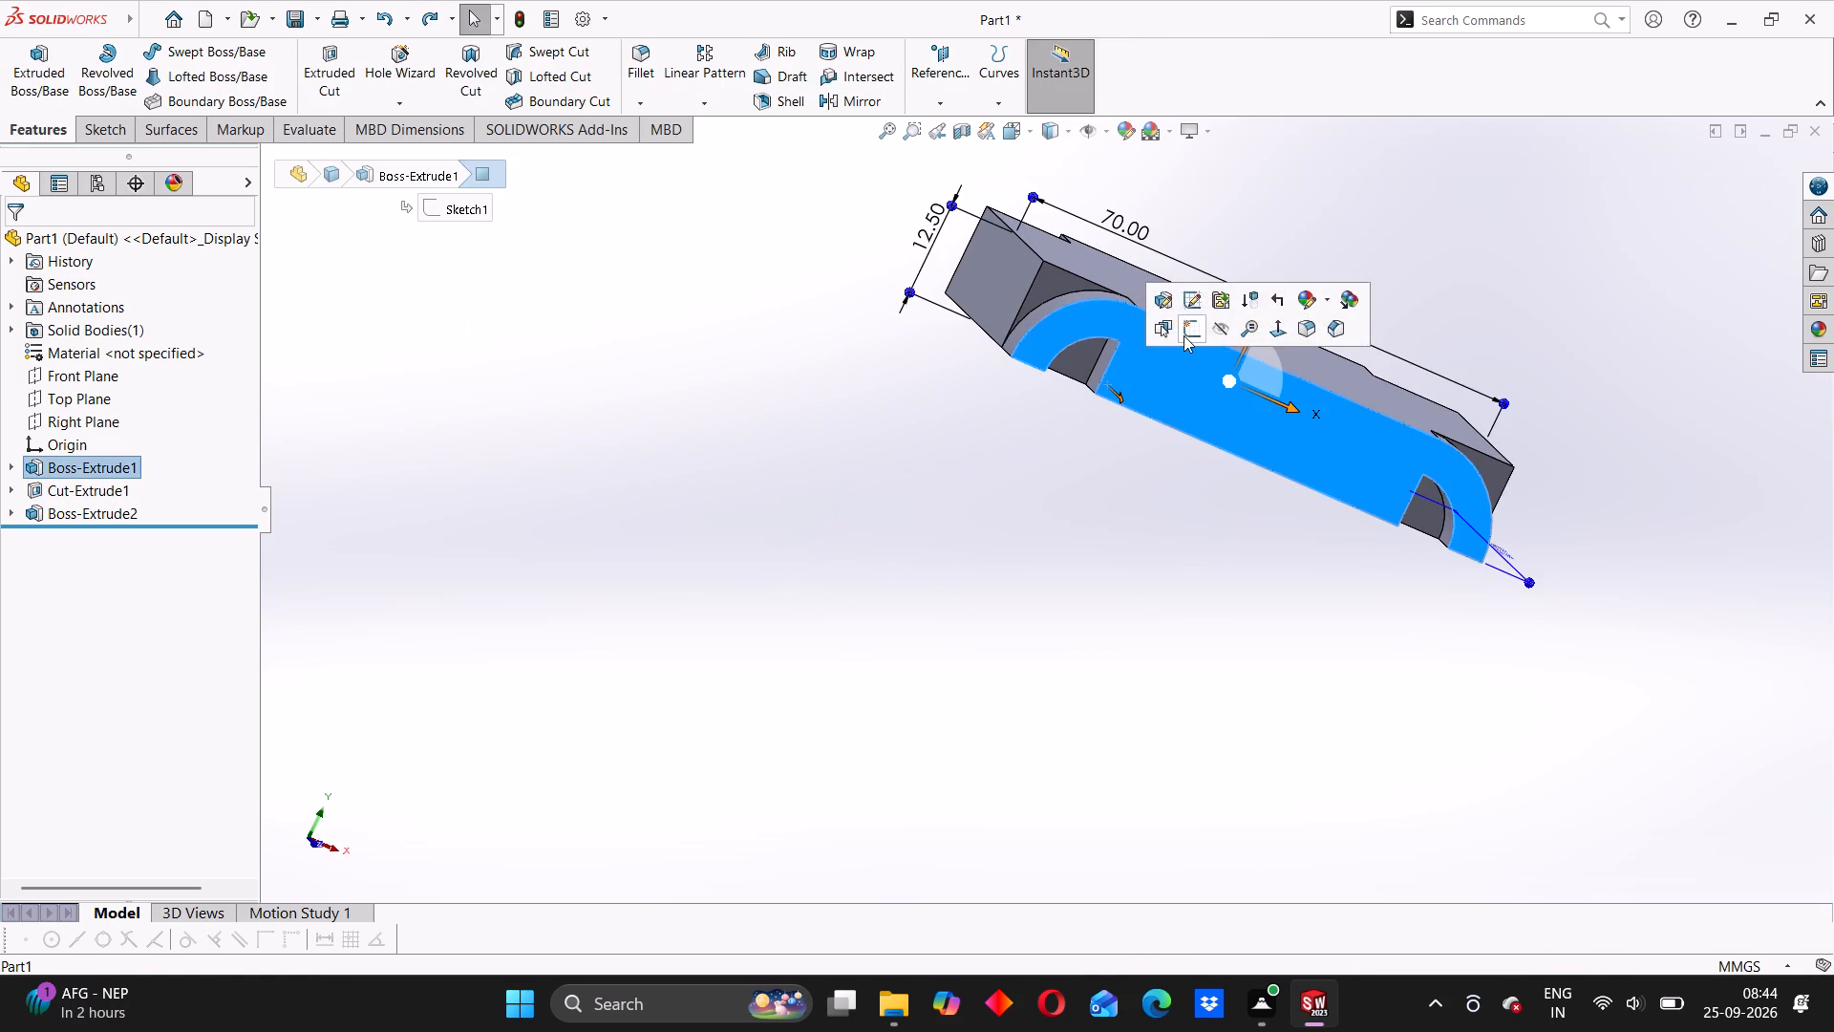
{"action": "left_click", "coordinate": [1184, 335]}
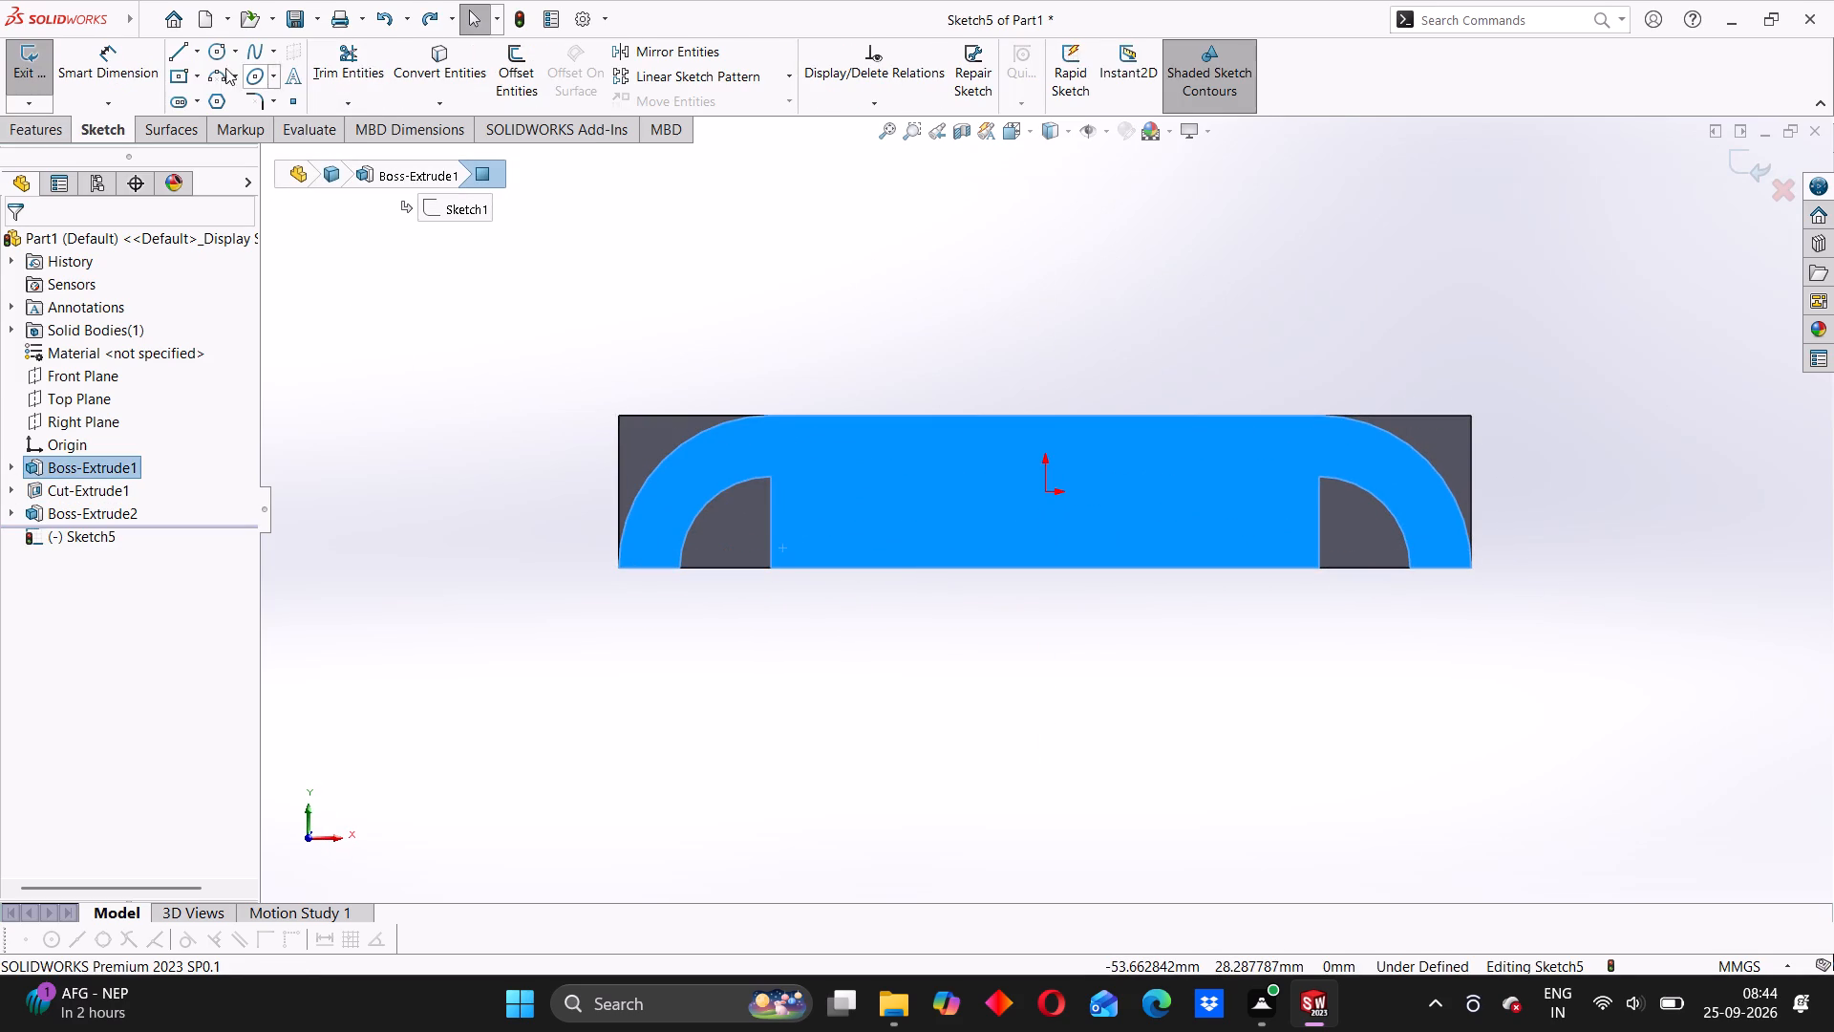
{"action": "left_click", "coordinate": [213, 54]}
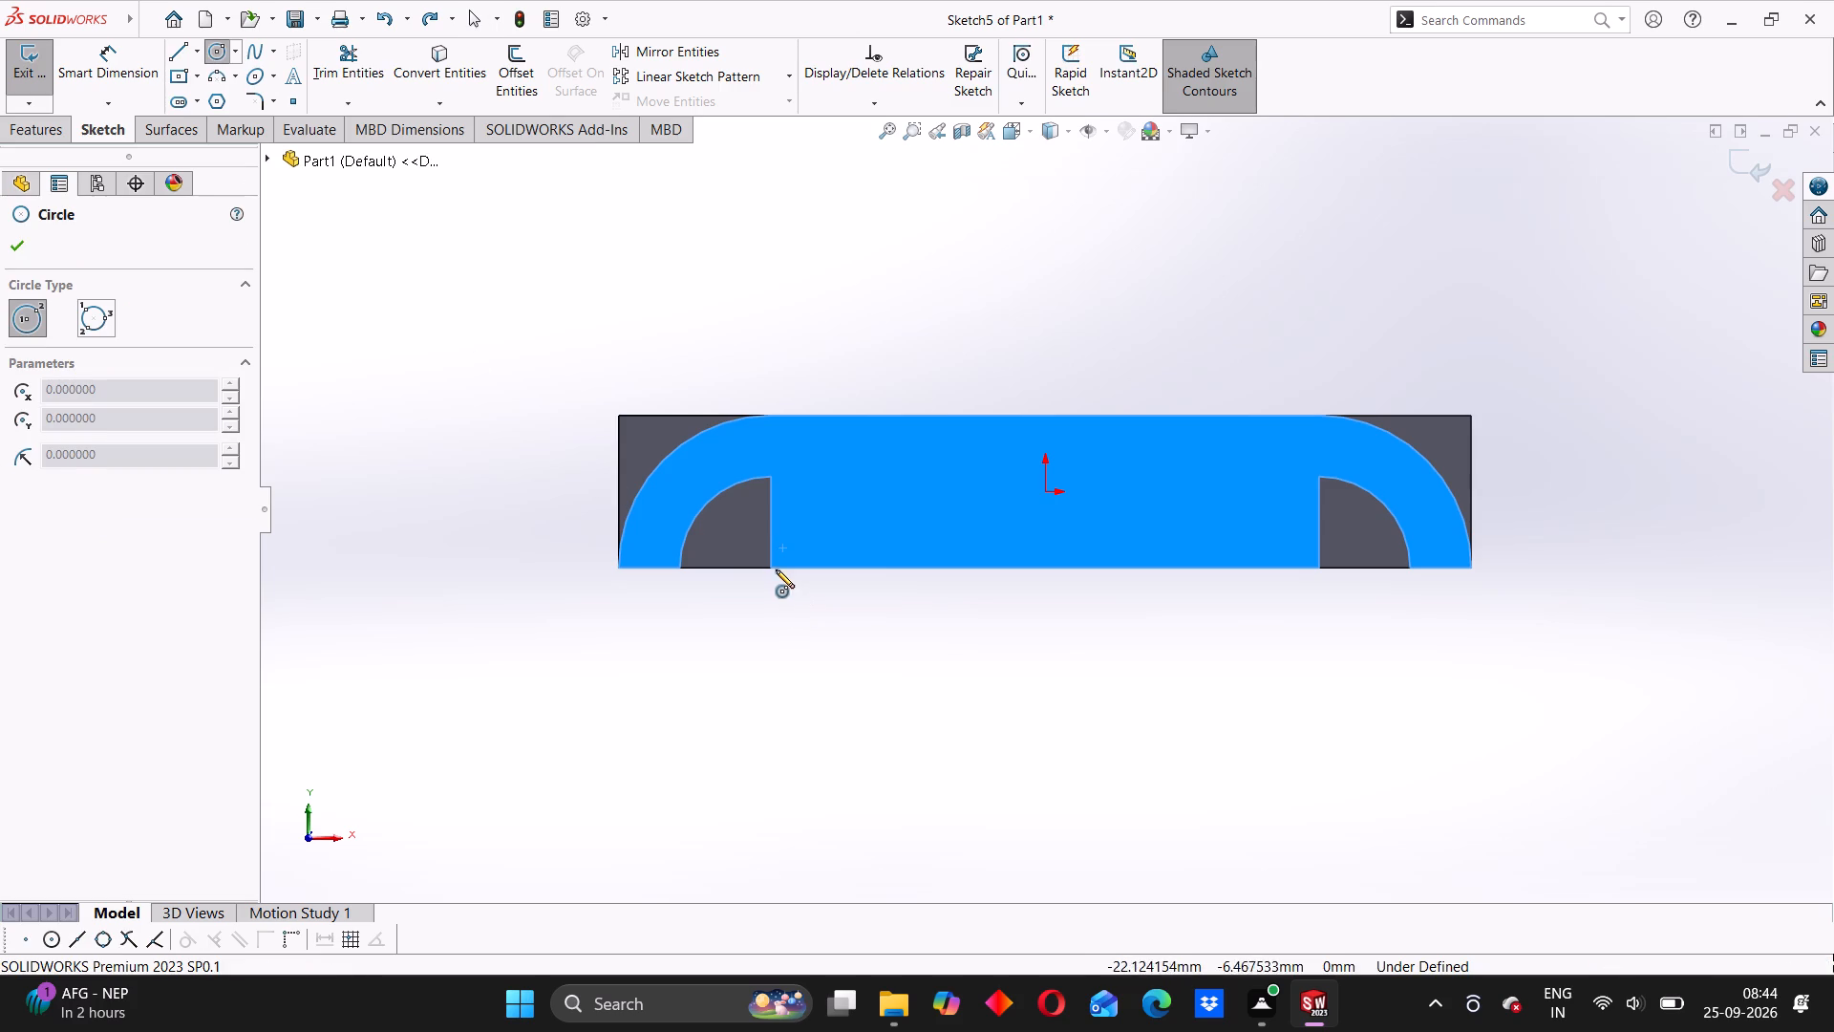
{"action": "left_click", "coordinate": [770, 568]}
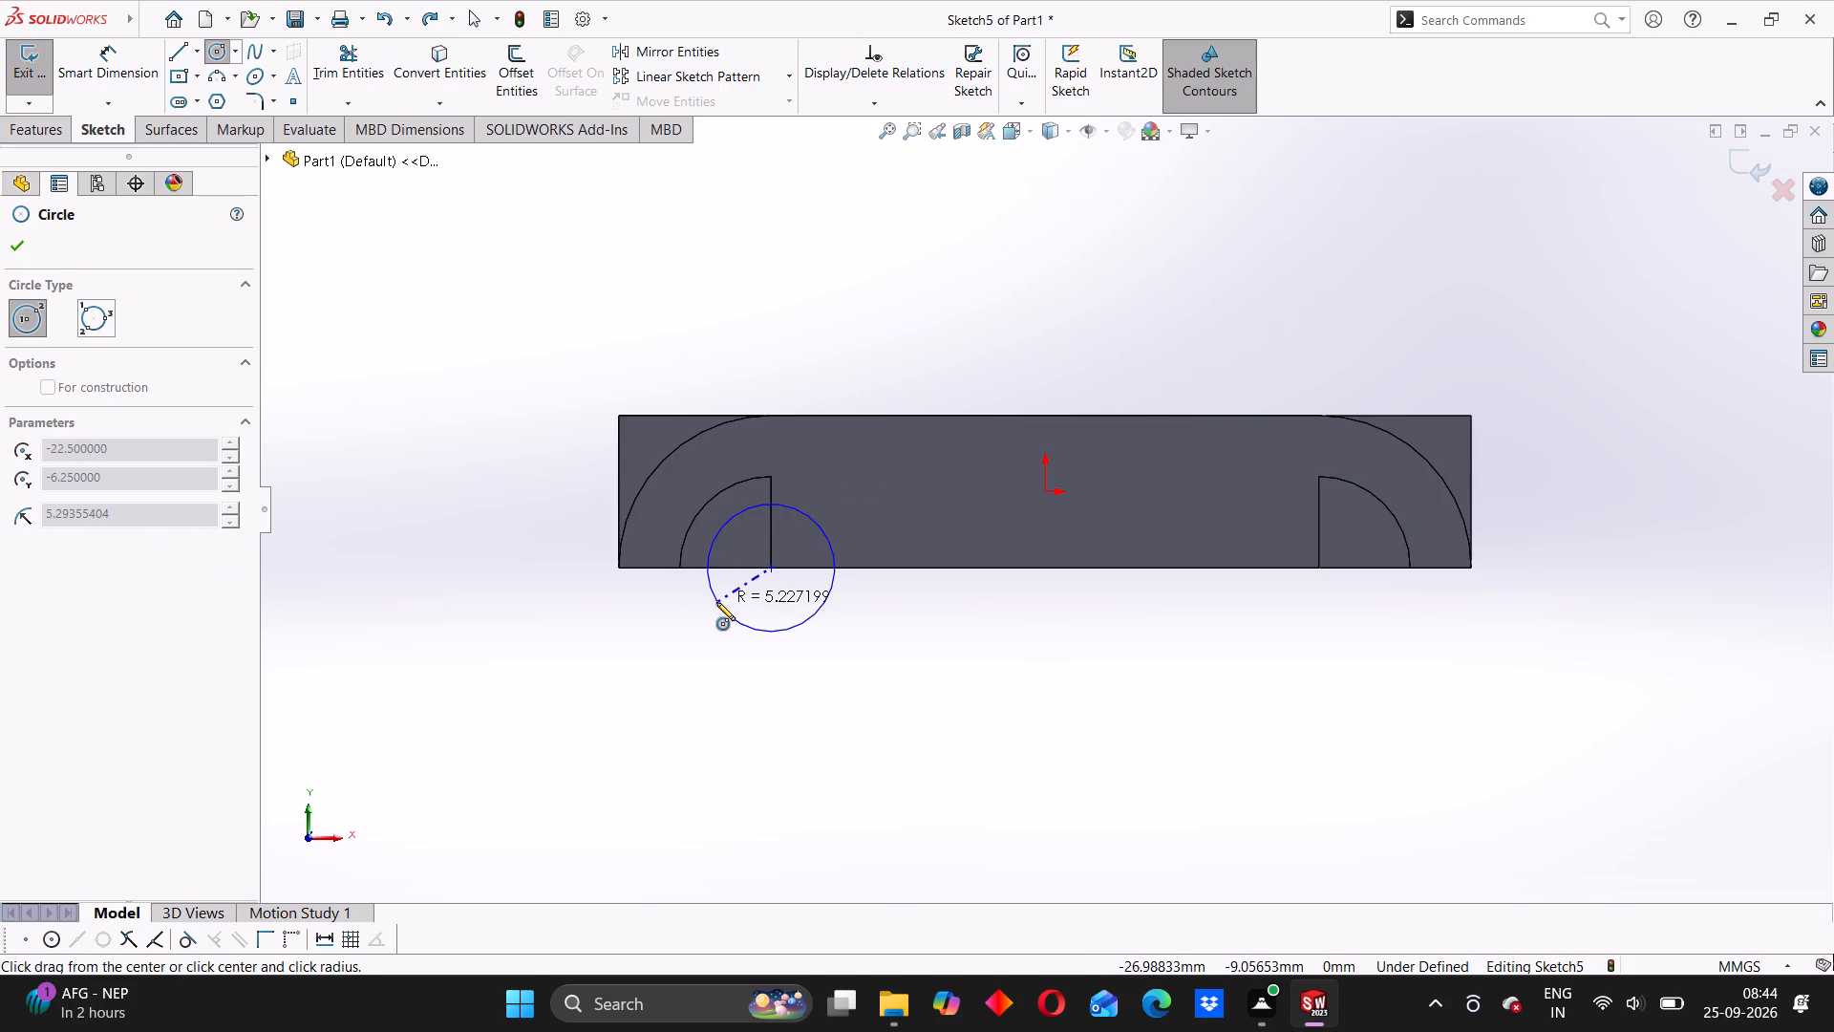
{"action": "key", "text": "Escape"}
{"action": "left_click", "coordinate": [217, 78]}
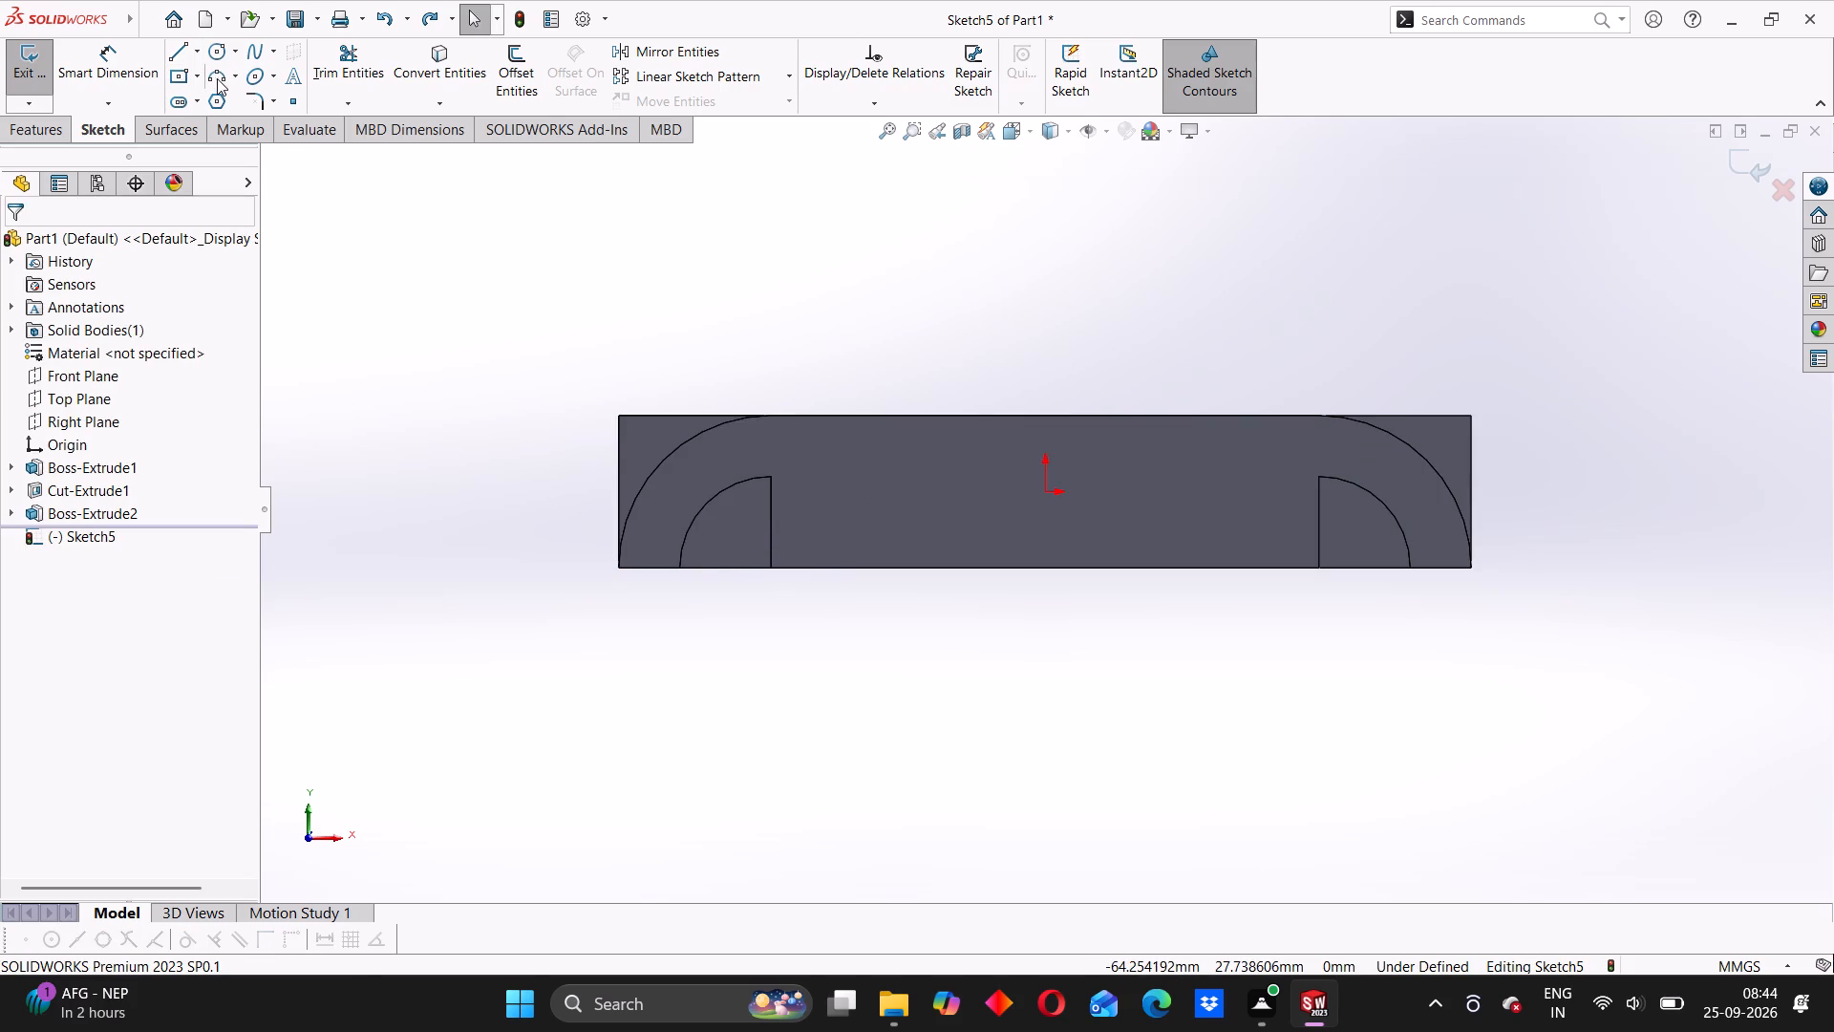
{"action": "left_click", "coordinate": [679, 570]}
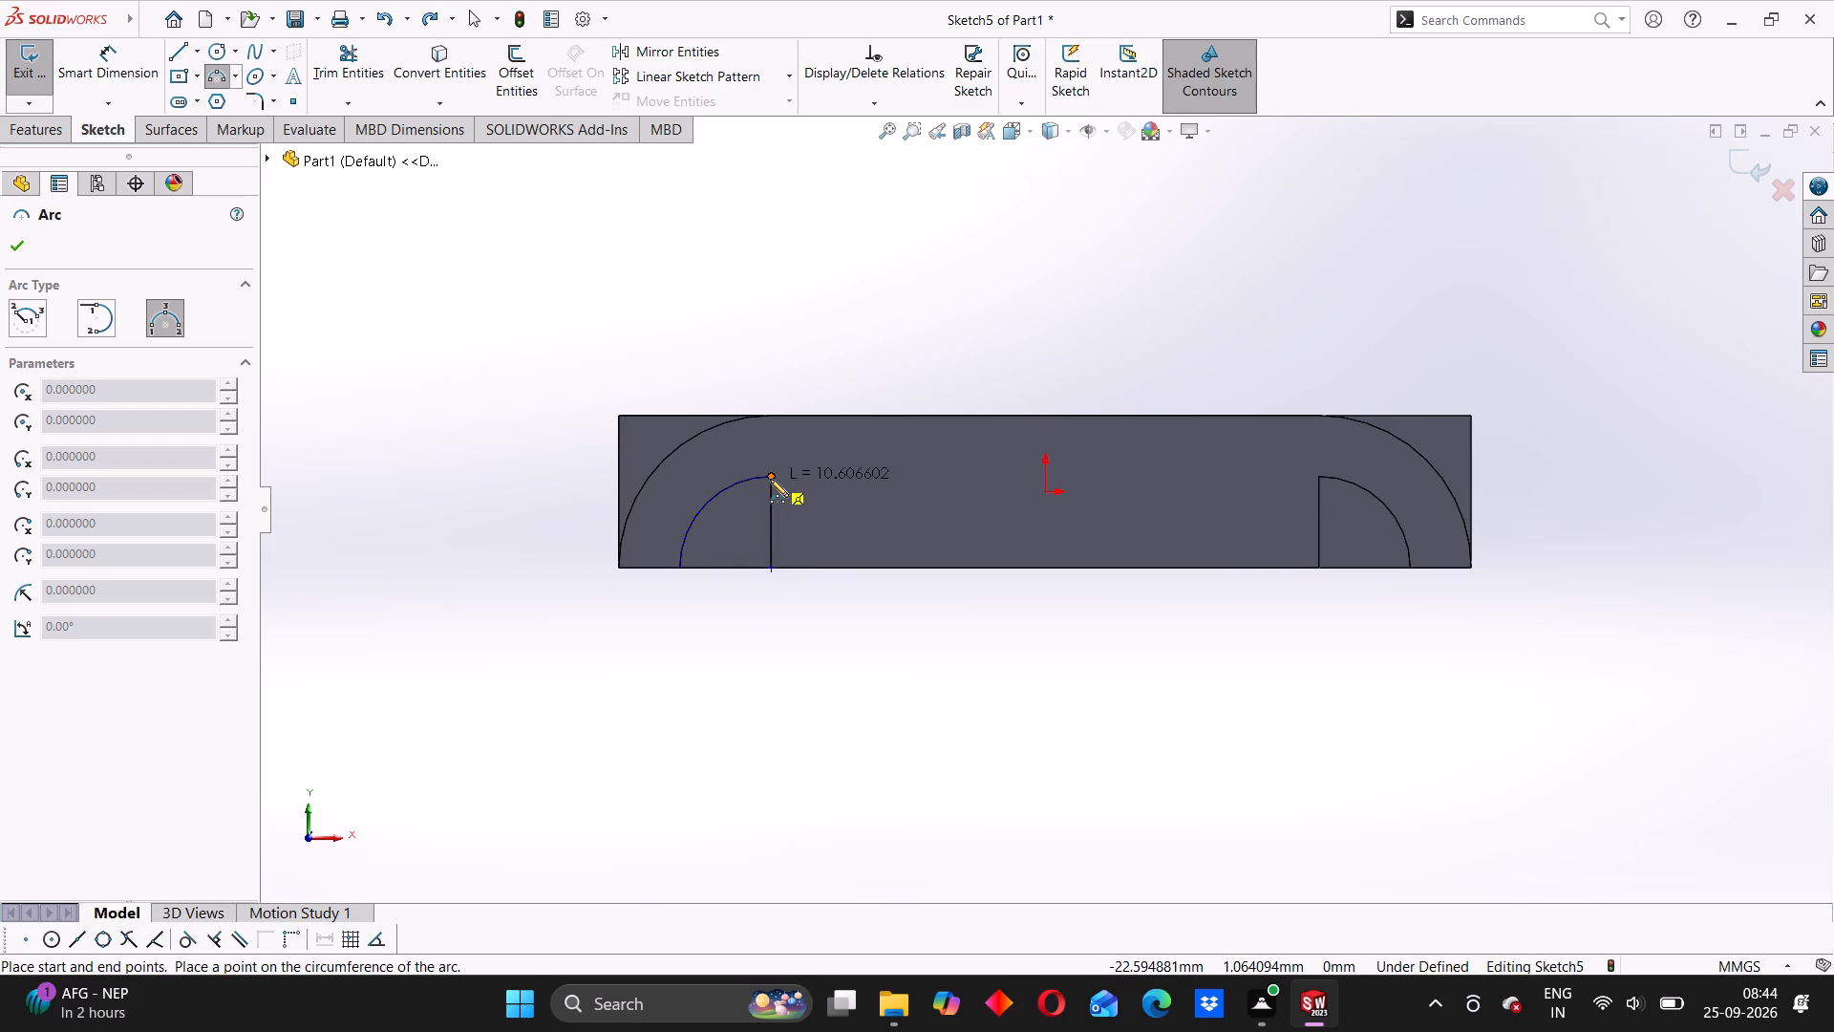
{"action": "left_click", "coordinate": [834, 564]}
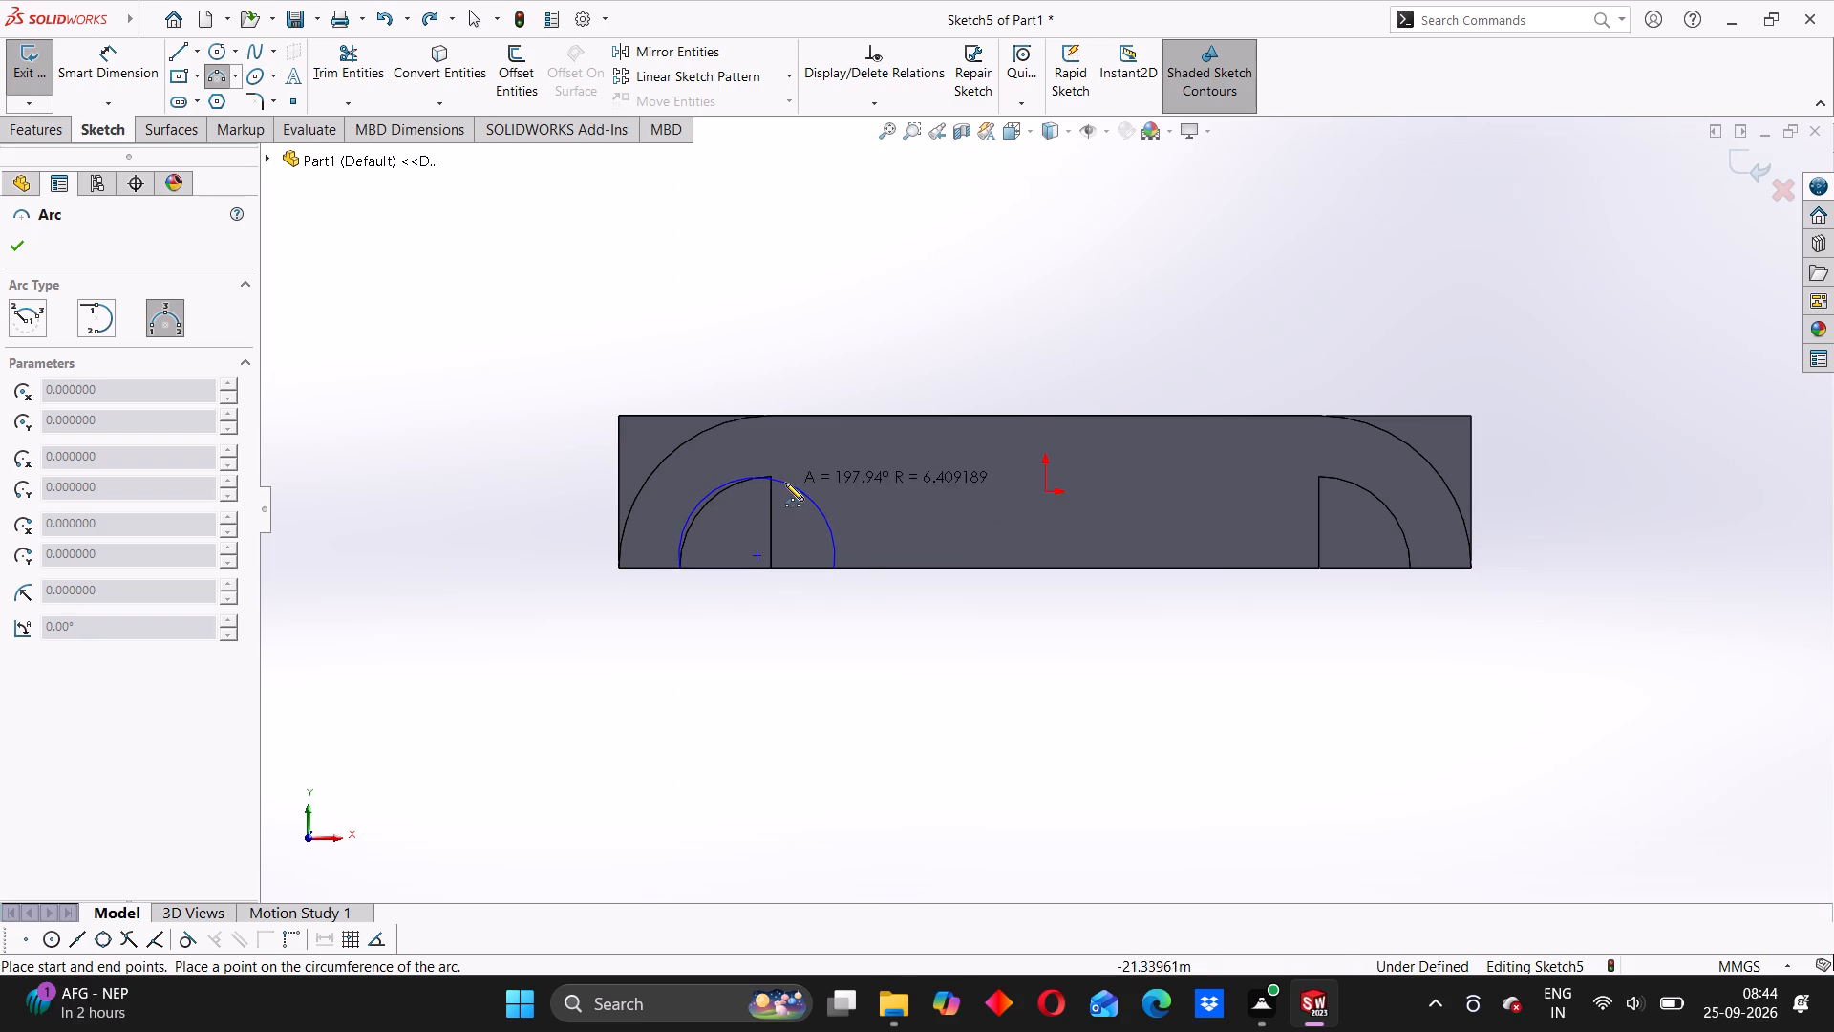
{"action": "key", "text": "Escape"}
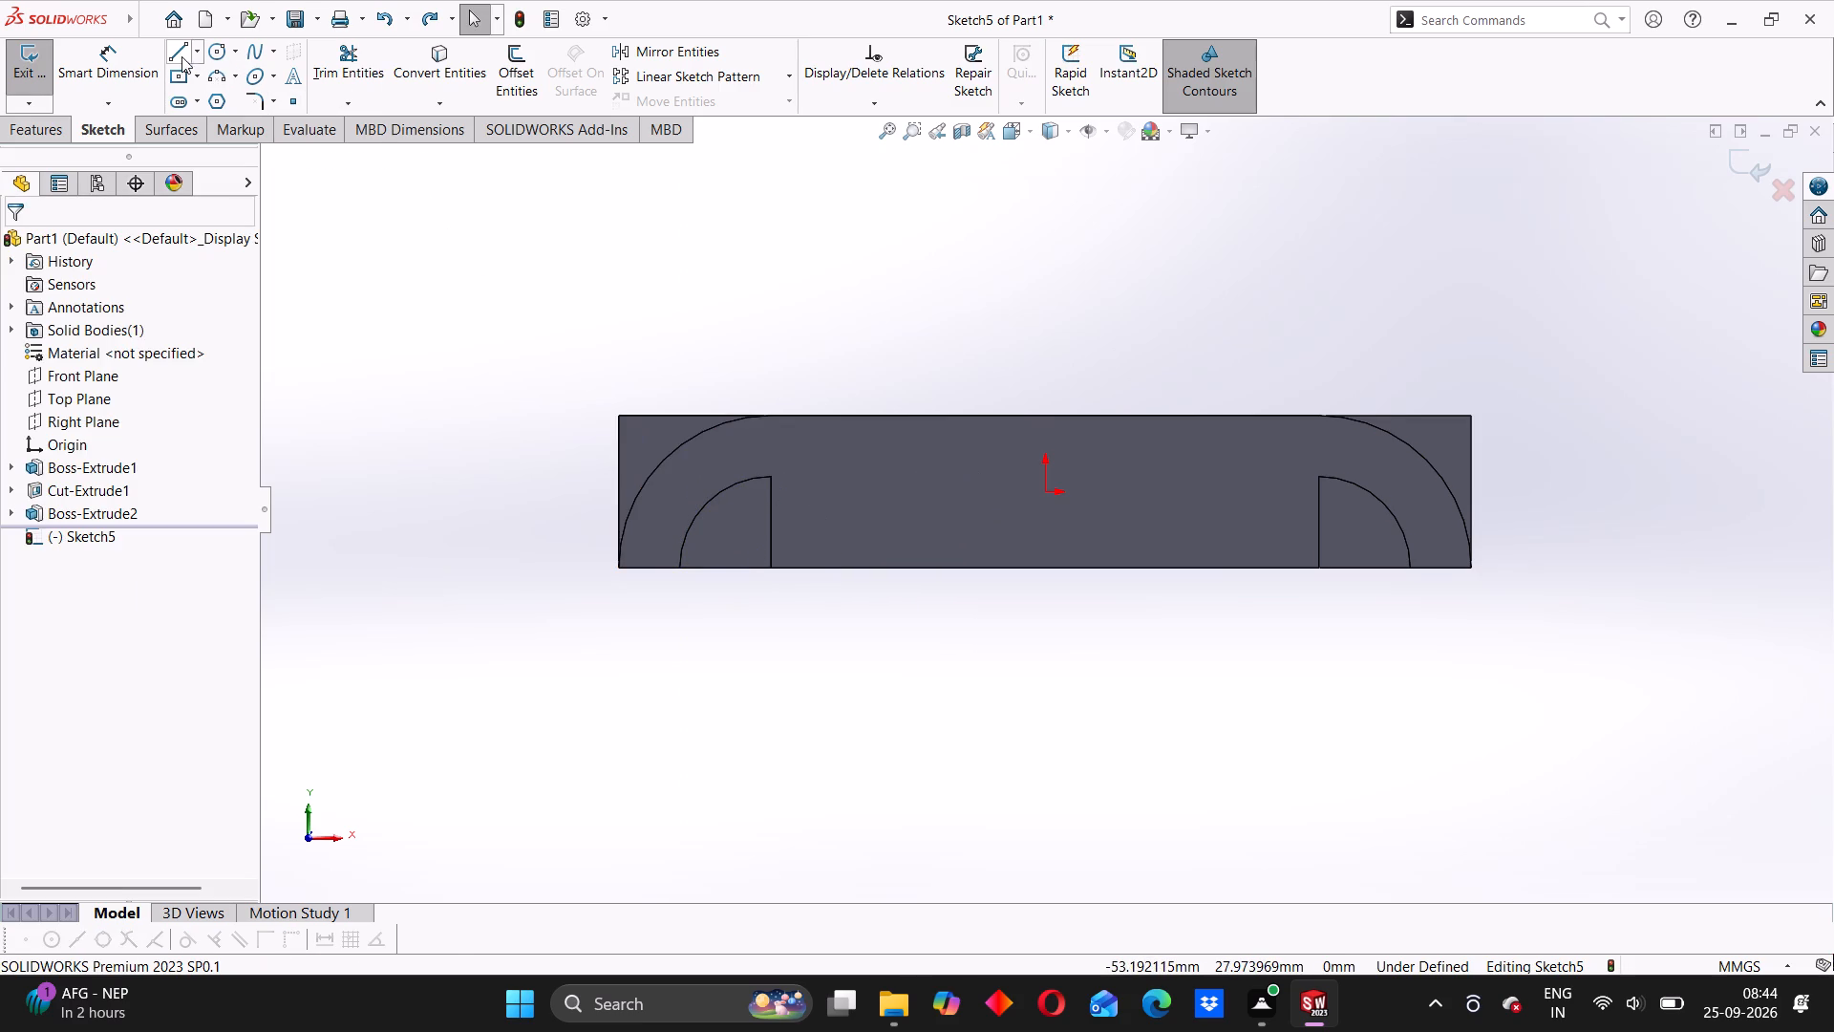
Draw a 7.5 mm radius circle centred on the left quarter-round recess's bottom corner, reaching the top of its arc.
{"action": "left_click", "coordinate": [212, 51]}
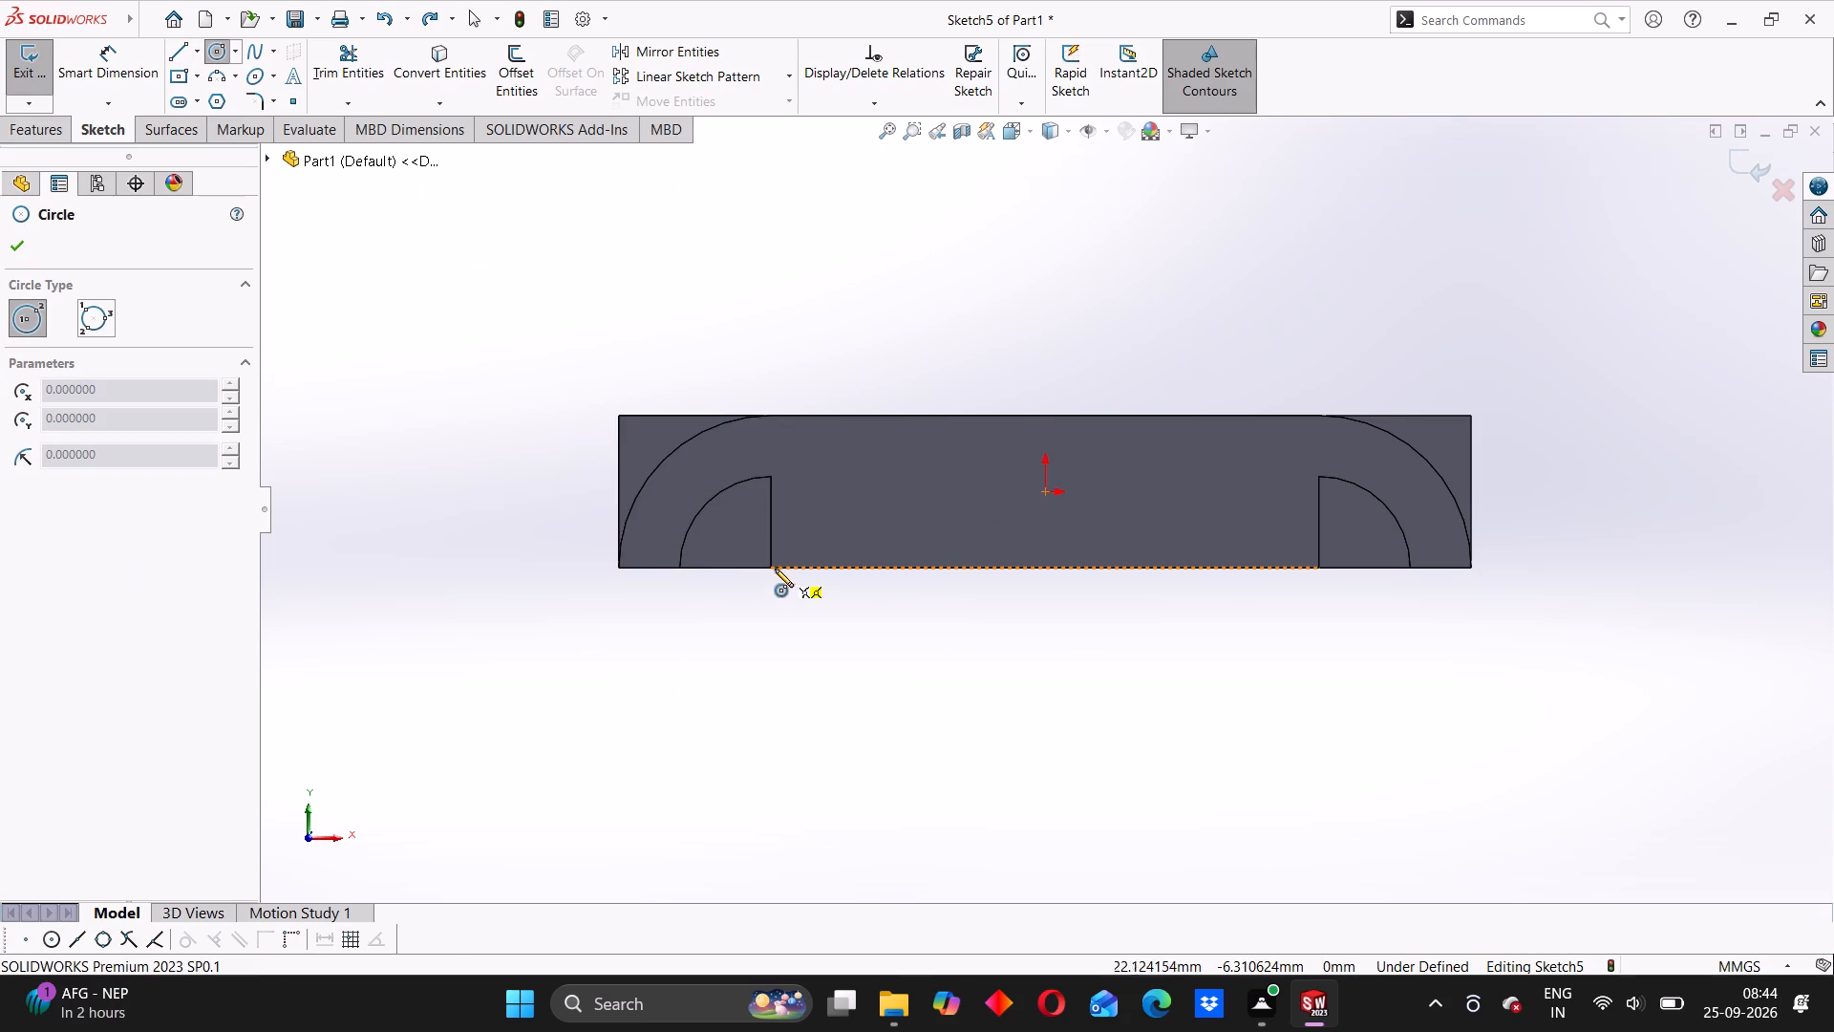
{"action": "left_click", "coordinate": [768, 568]}
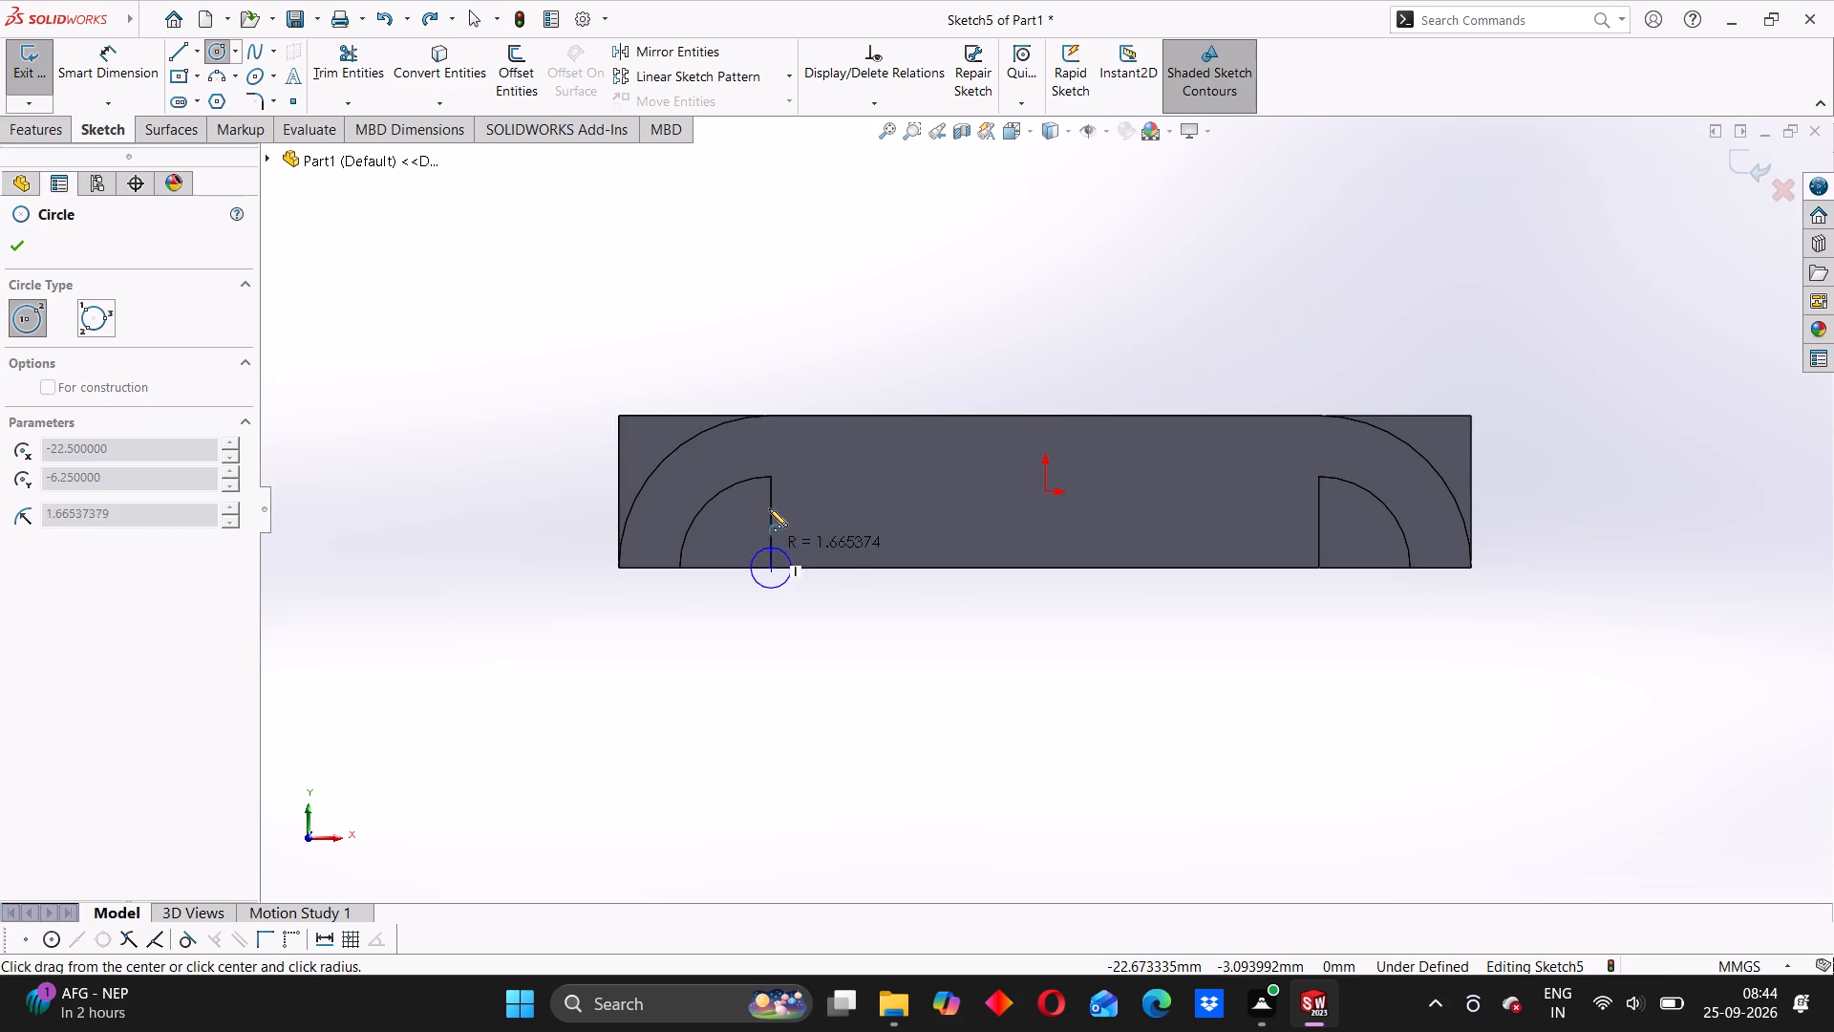
{"action": "left_click", "coordinate": [771, 480]}
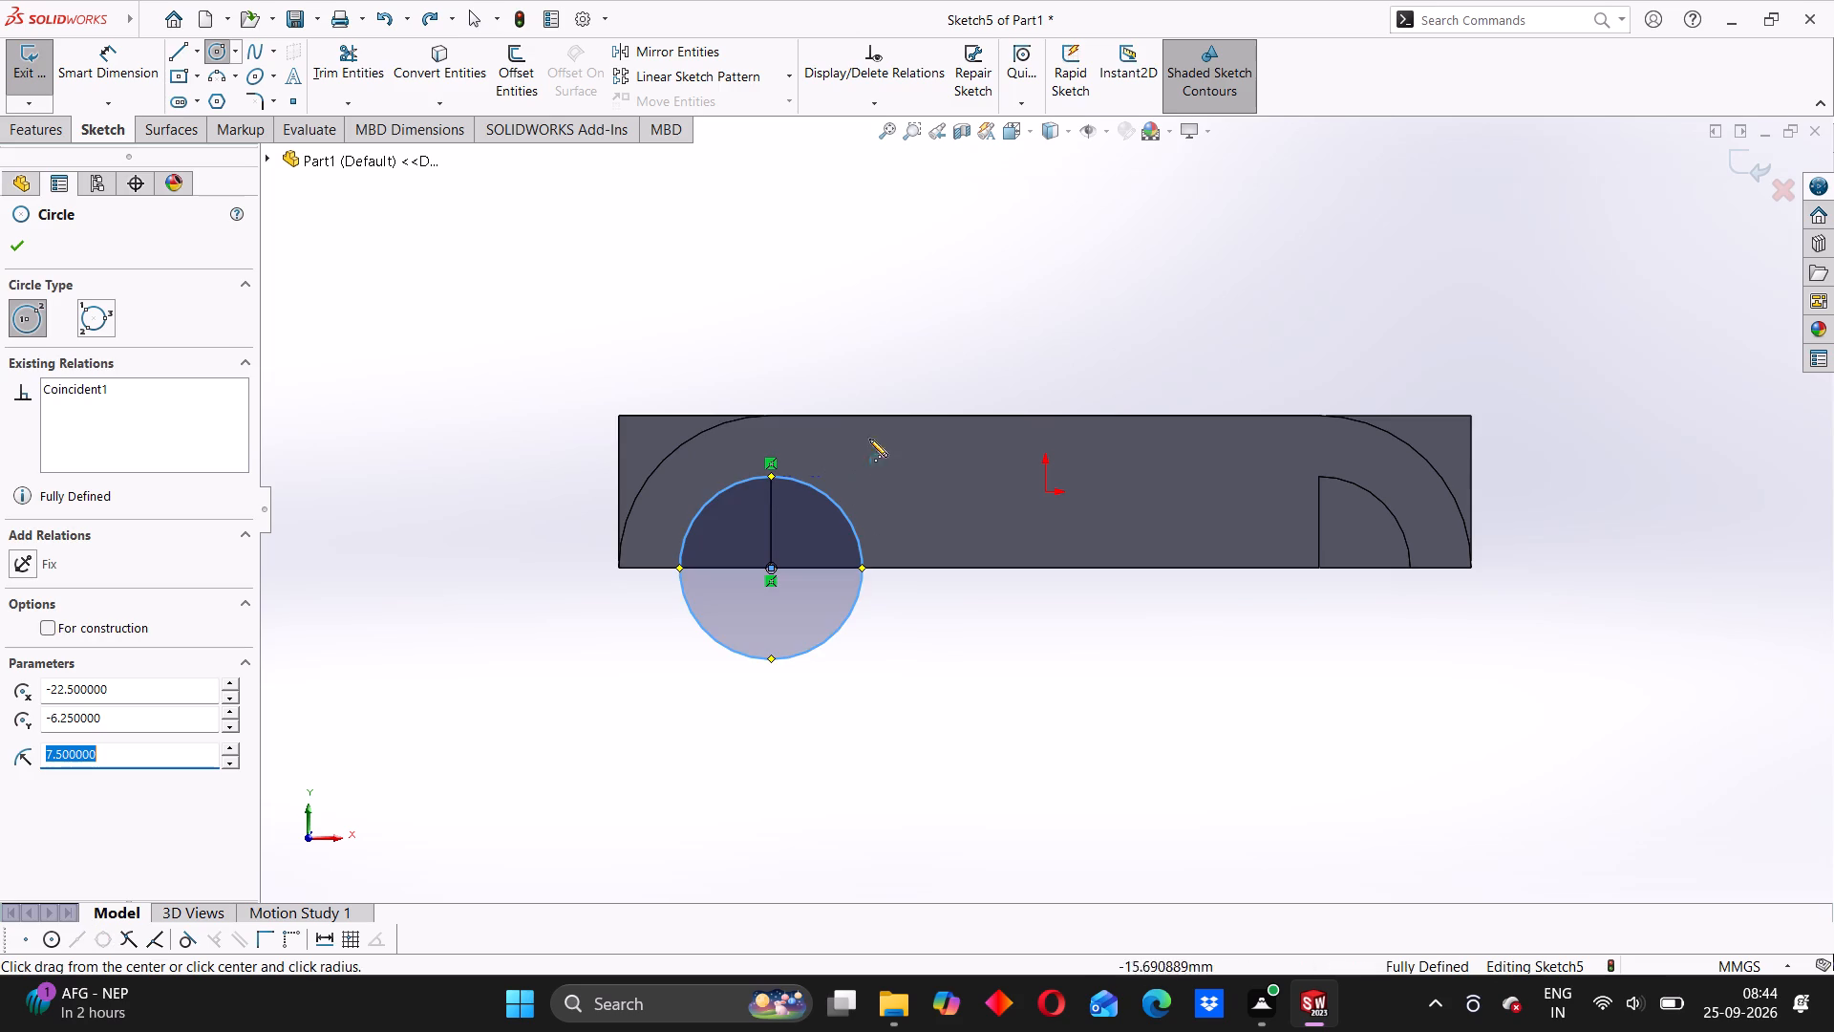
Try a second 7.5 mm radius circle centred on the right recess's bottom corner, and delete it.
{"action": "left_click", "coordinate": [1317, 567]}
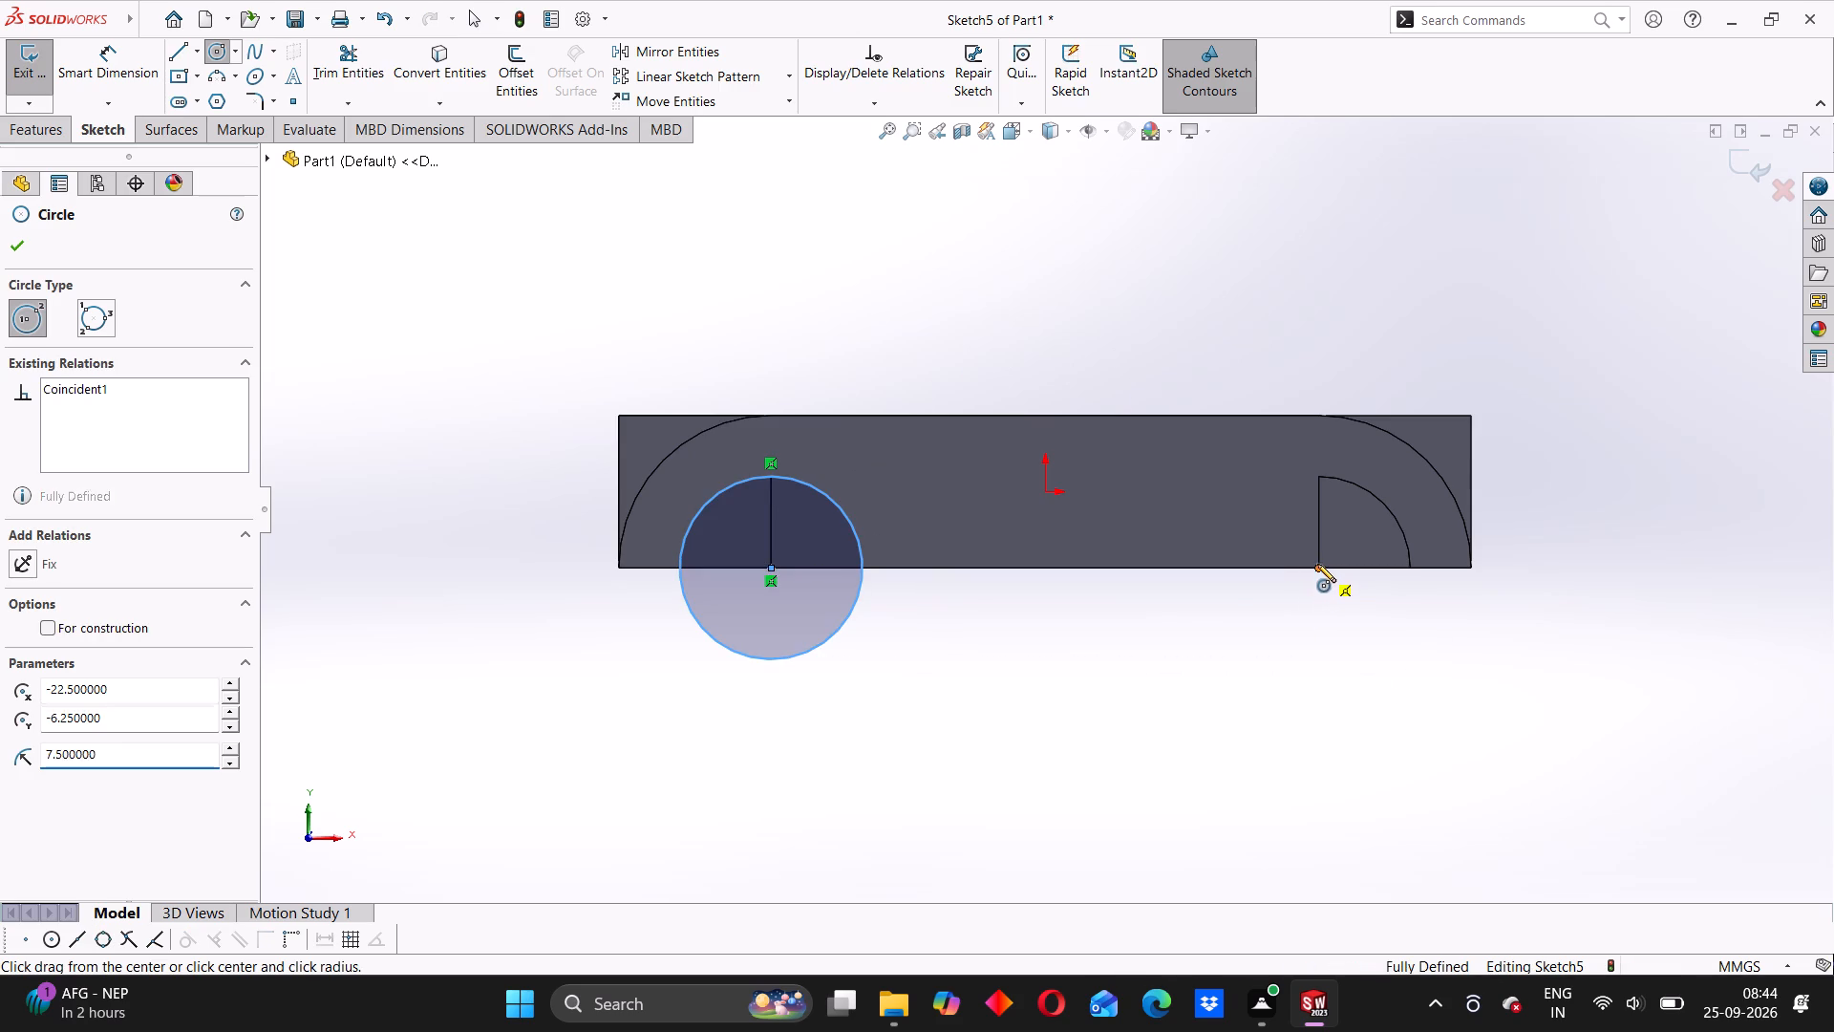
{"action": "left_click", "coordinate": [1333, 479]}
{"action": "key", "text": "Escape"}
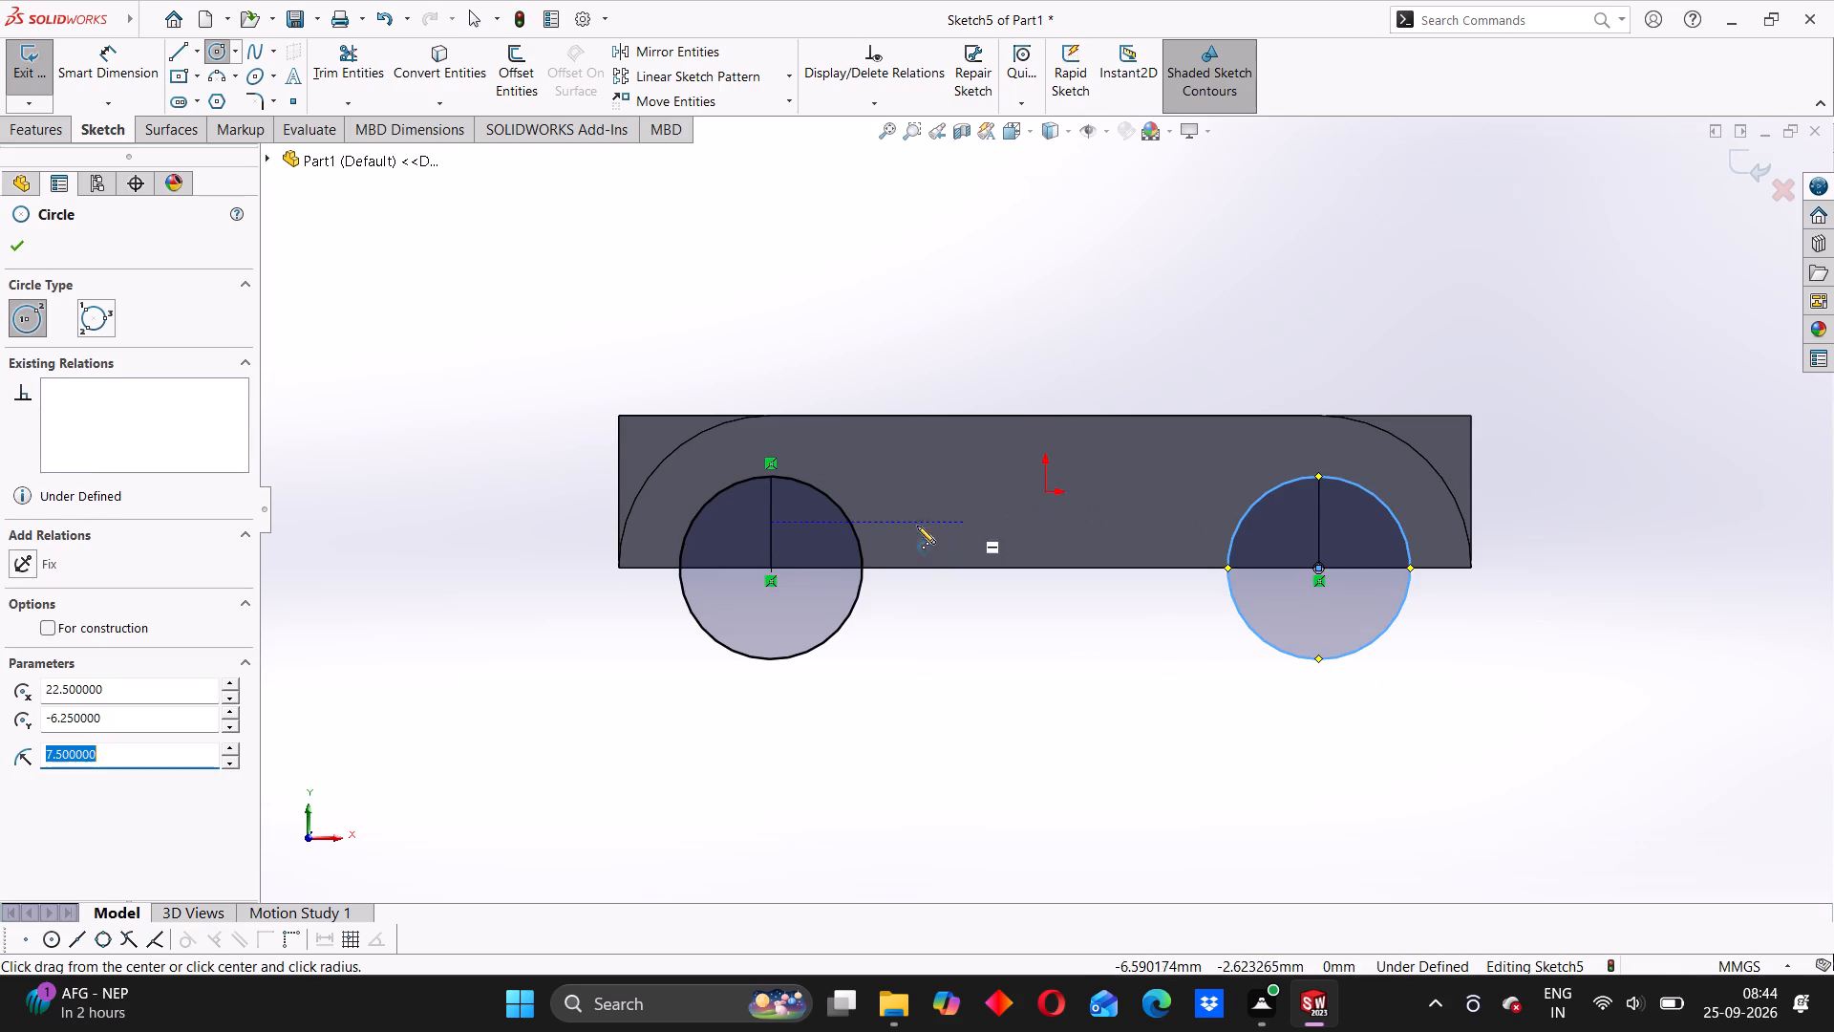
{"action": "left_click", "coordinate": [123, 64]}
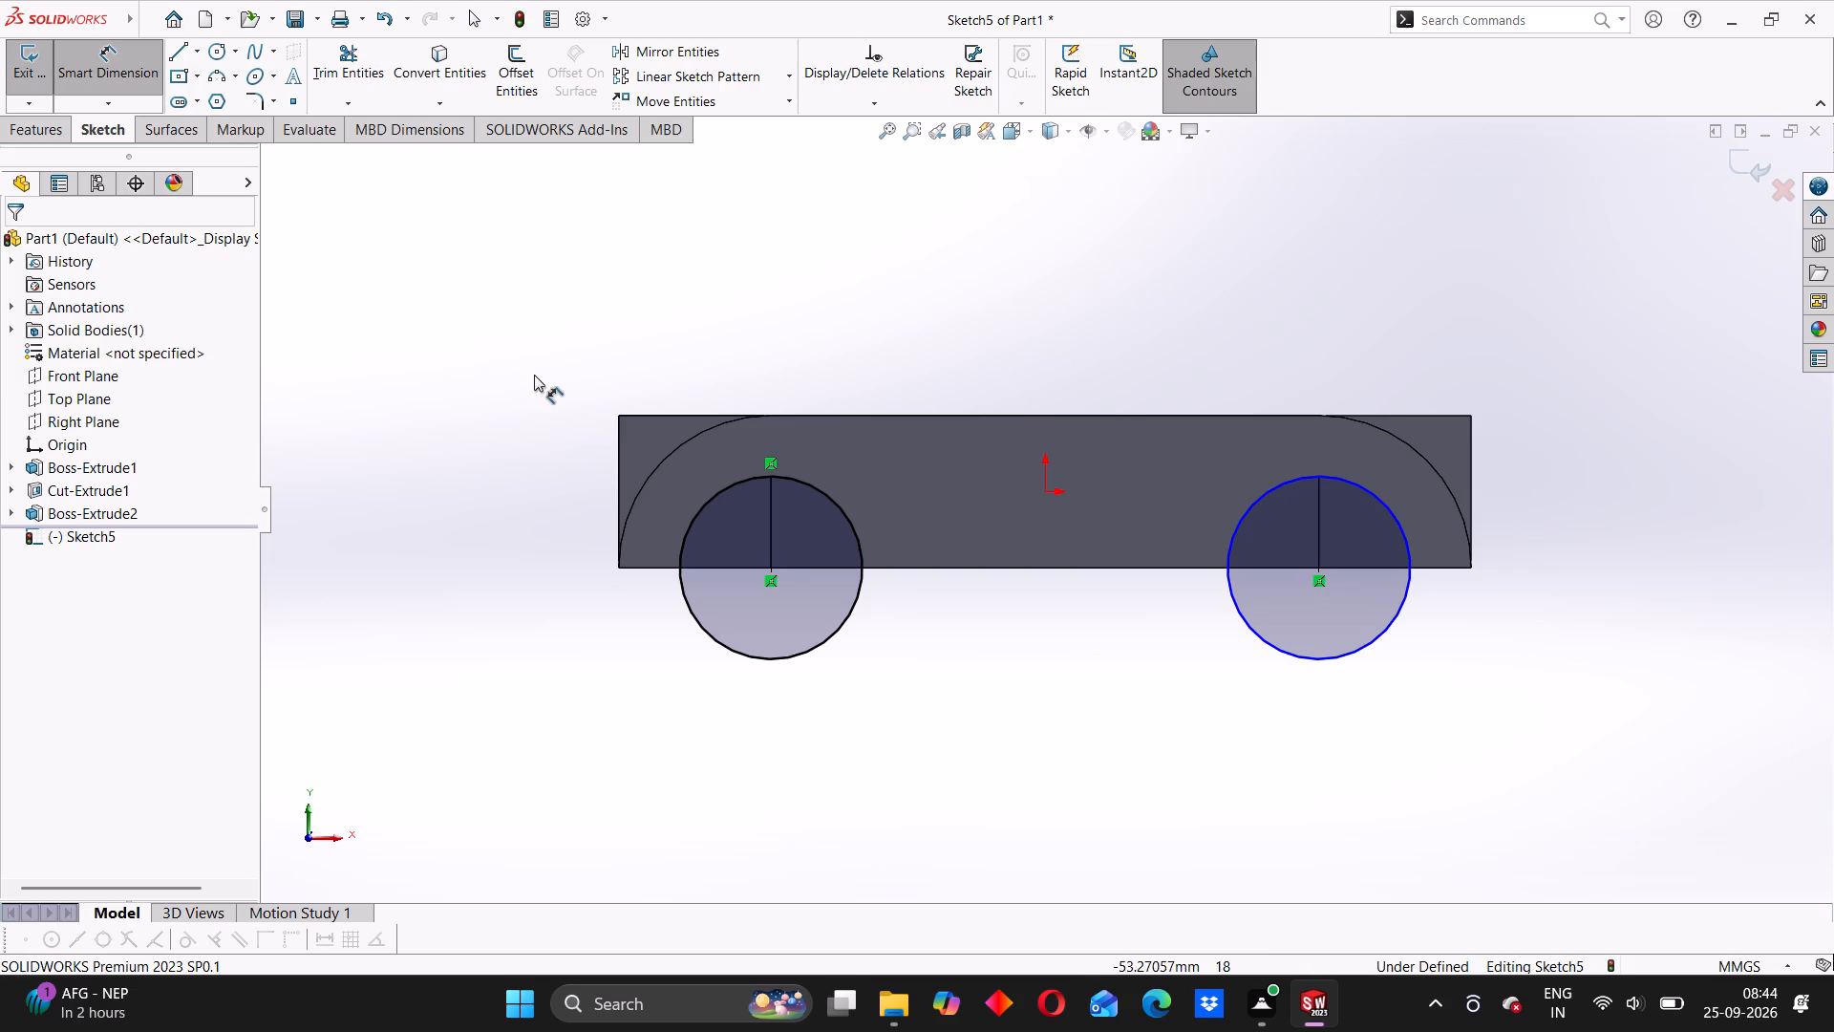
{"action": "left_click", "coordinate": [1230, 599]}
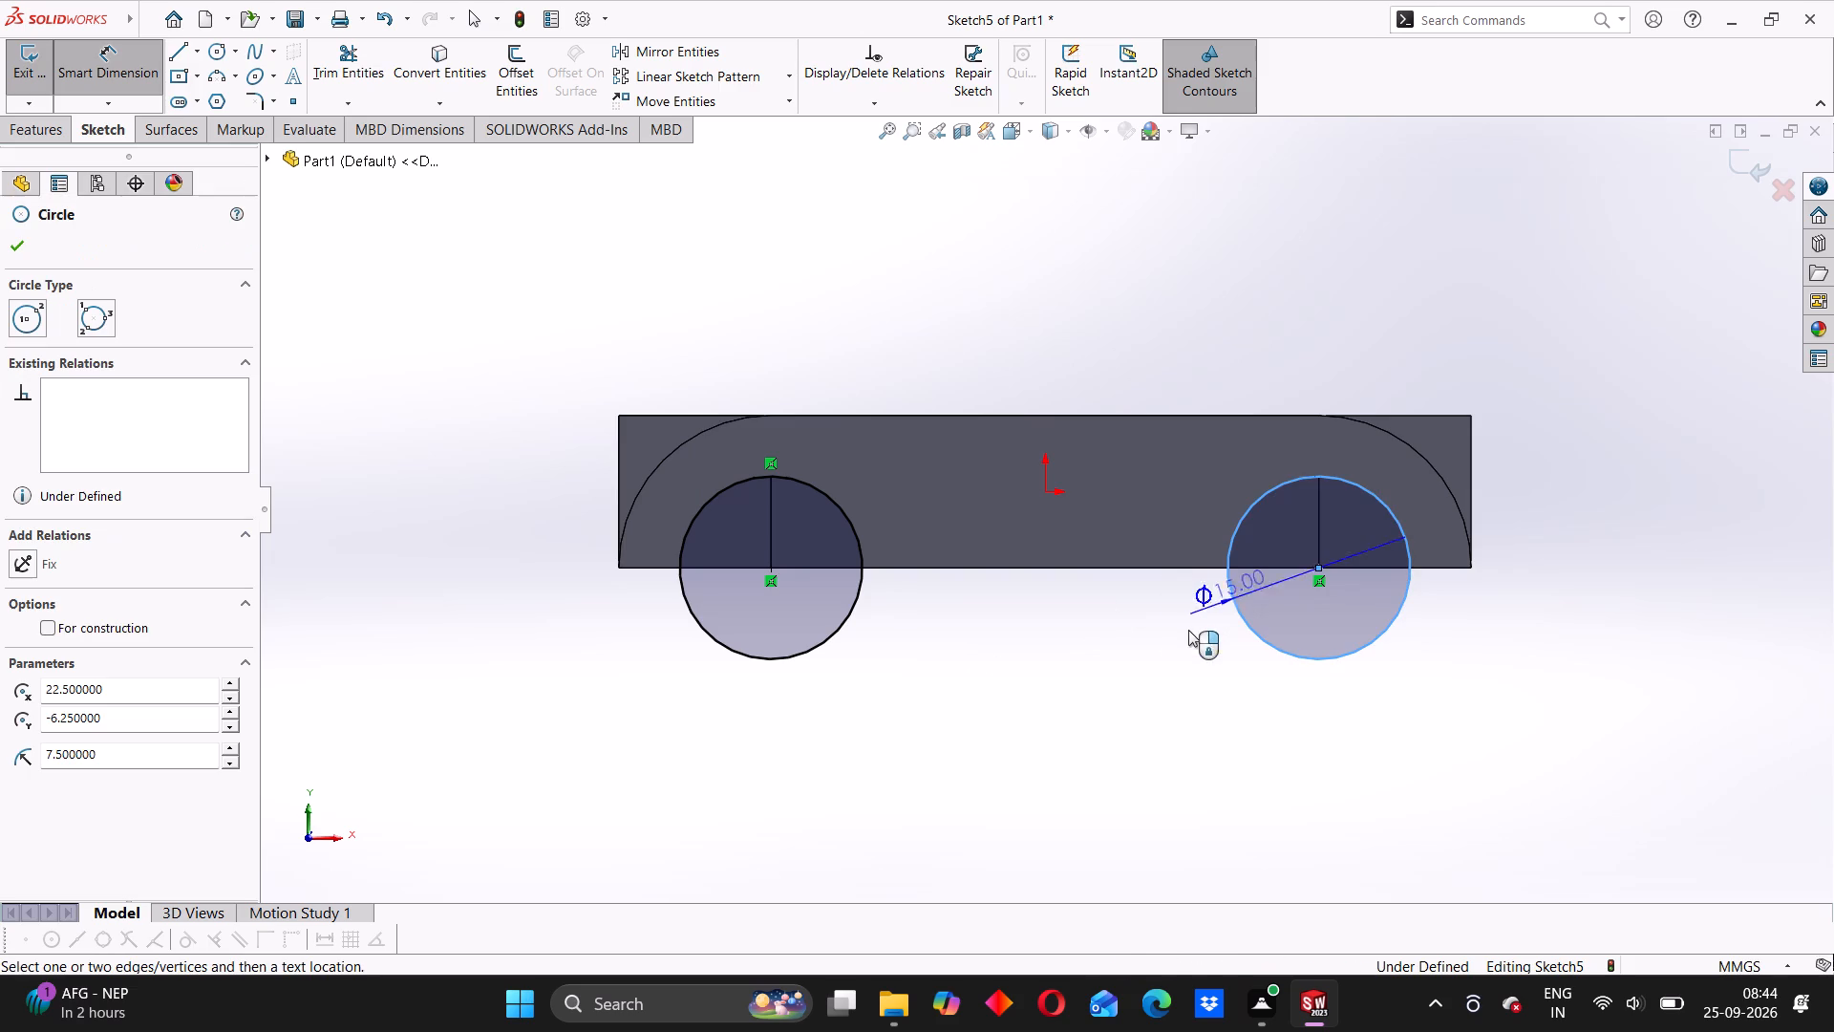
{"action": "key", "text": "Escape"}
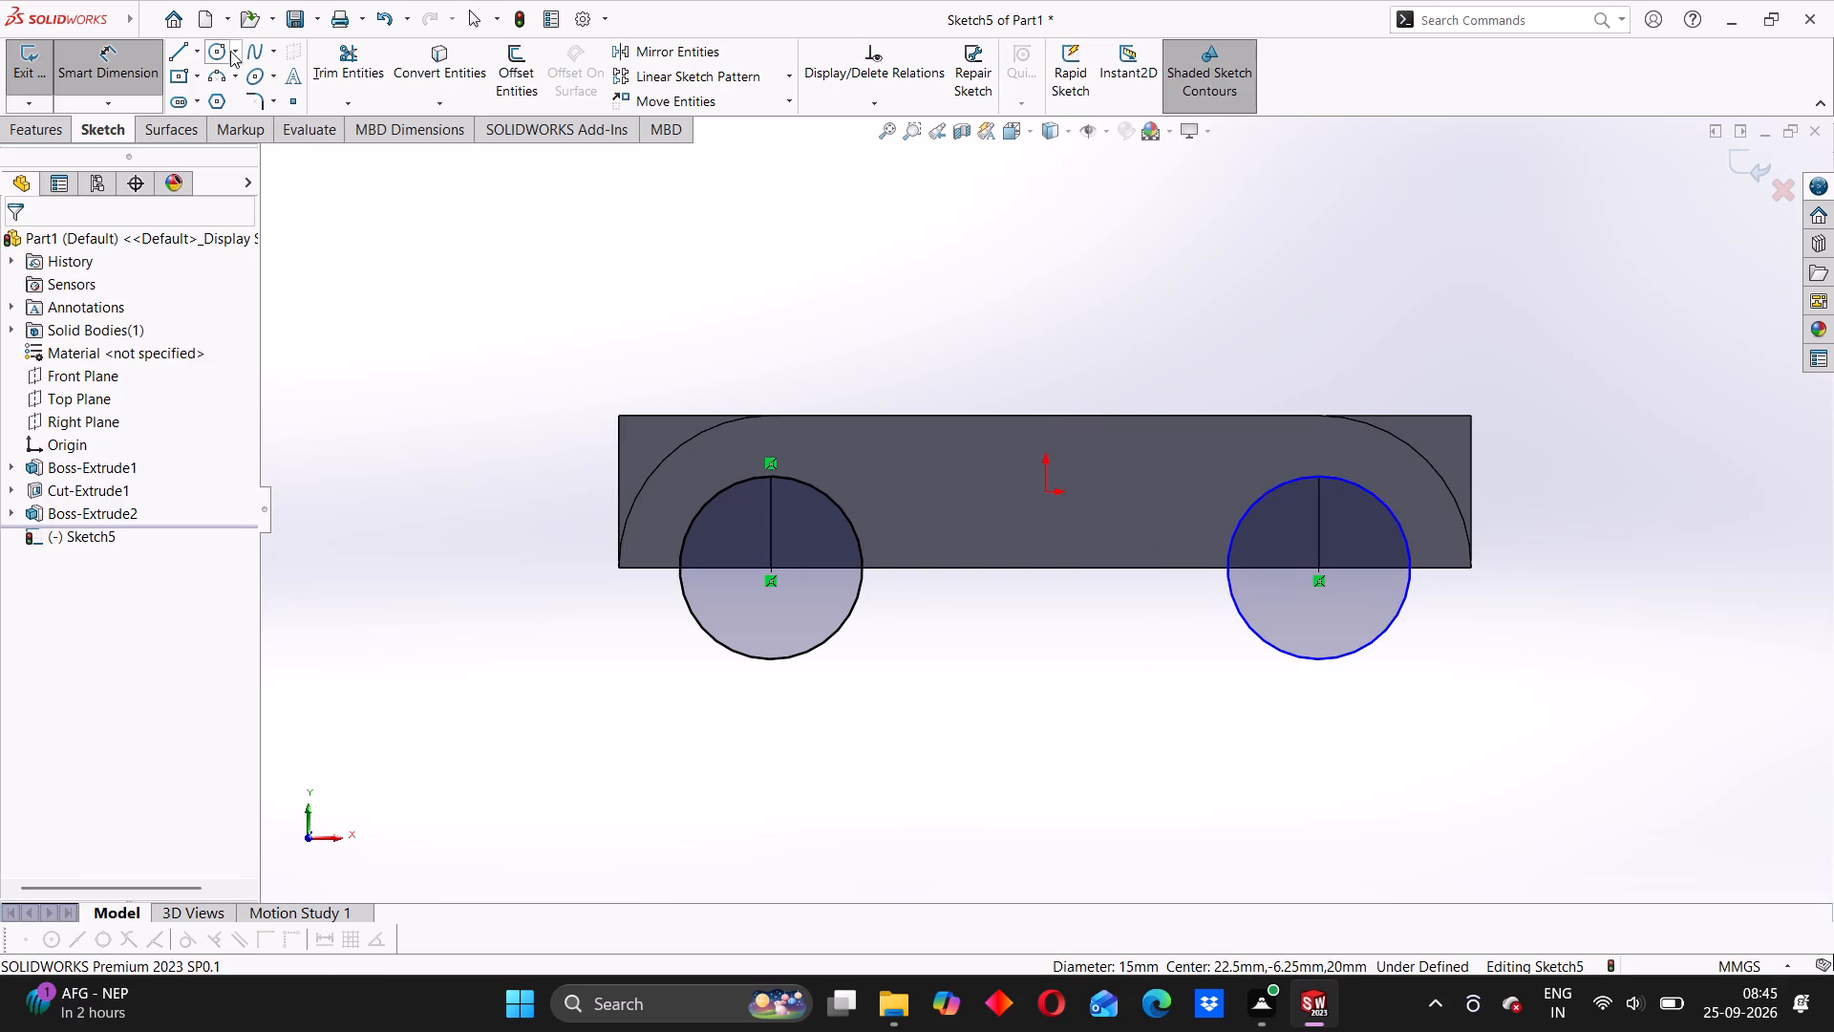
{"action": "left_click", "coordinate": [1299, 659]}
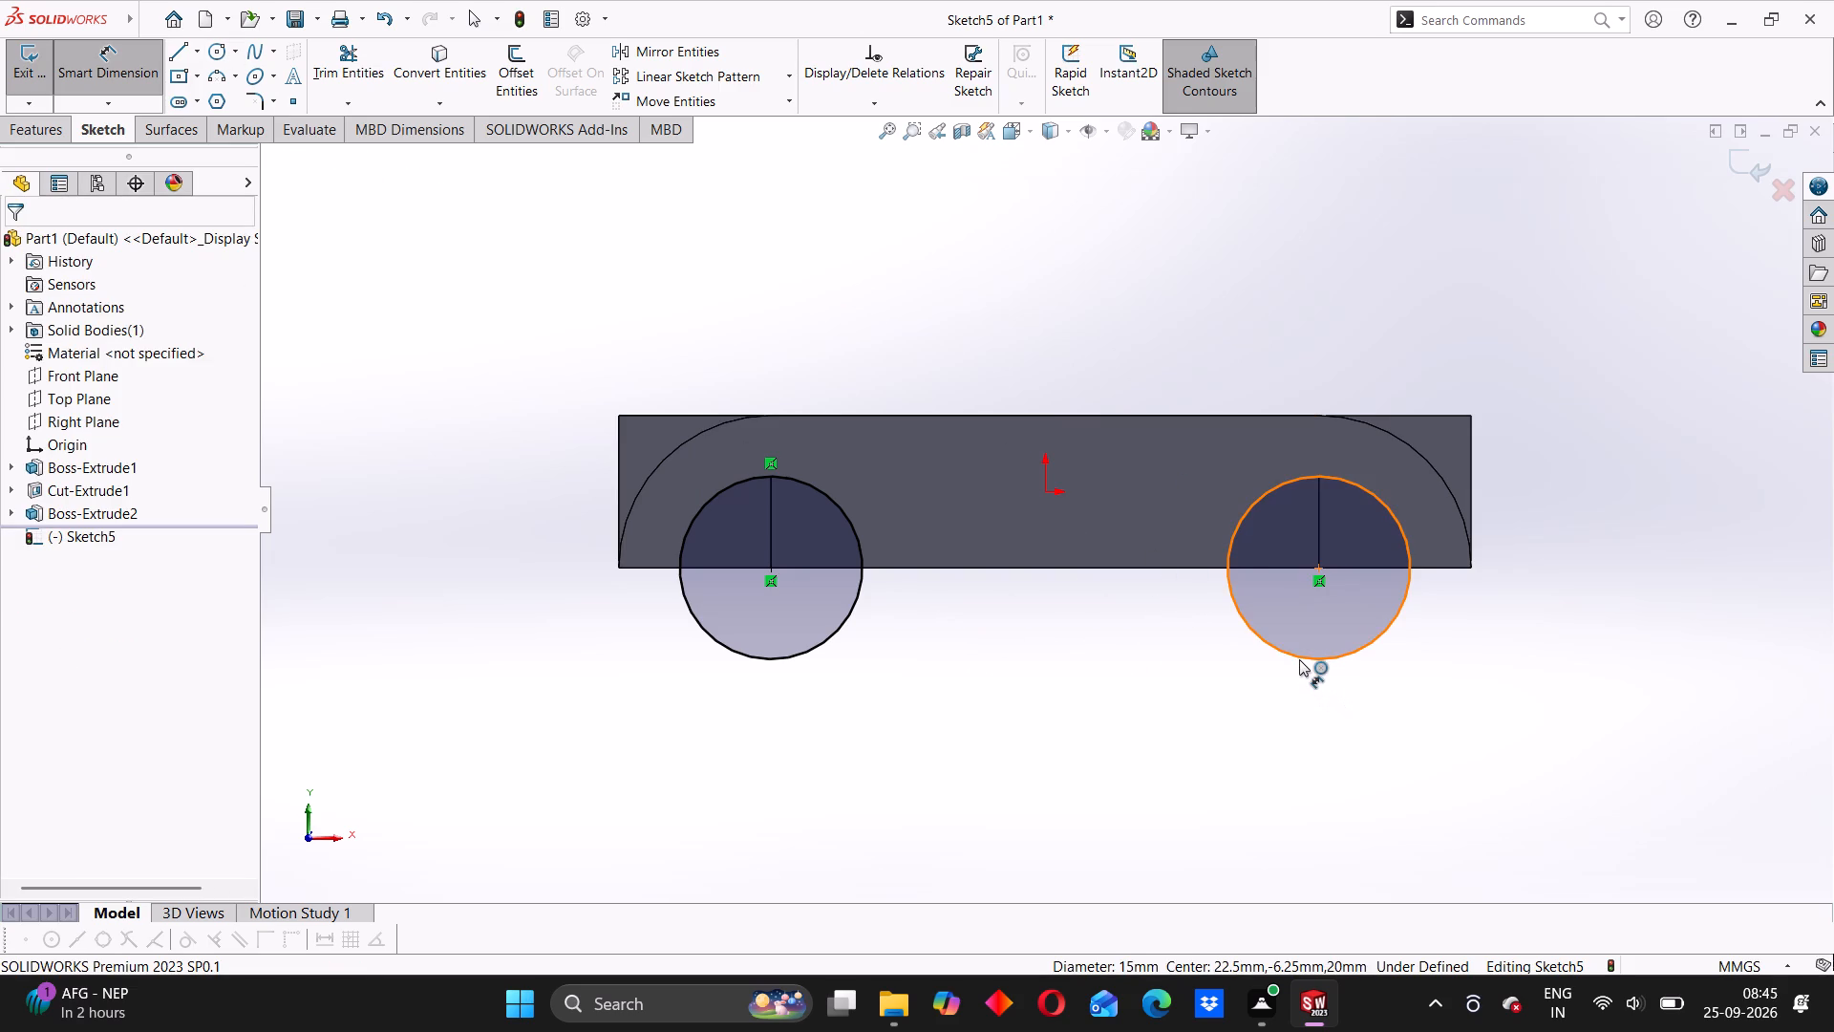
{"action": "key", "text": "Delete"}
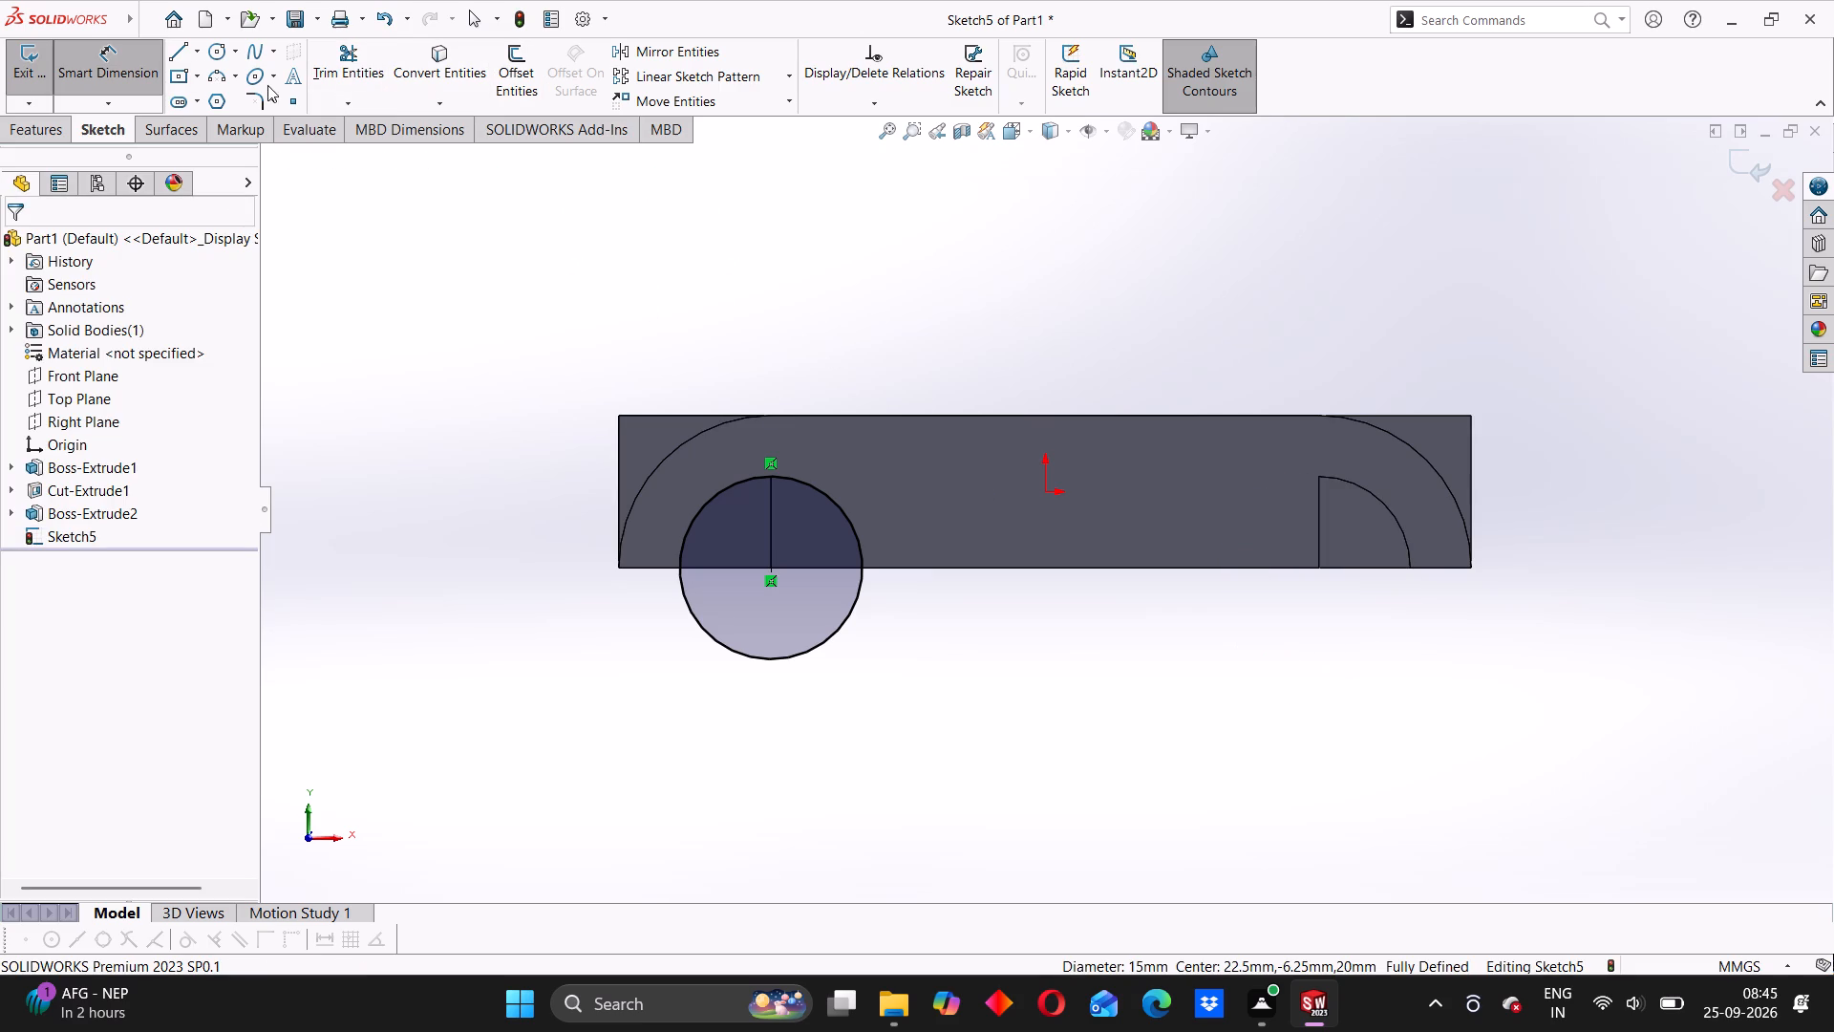
Draw a vertical centreline about 21.5 mm long through the origin, extending above and below the block.
{"action": "left_click", "coordinate": [197, 45]}
{"action": "left_click", "coordinate": [221, 98]}
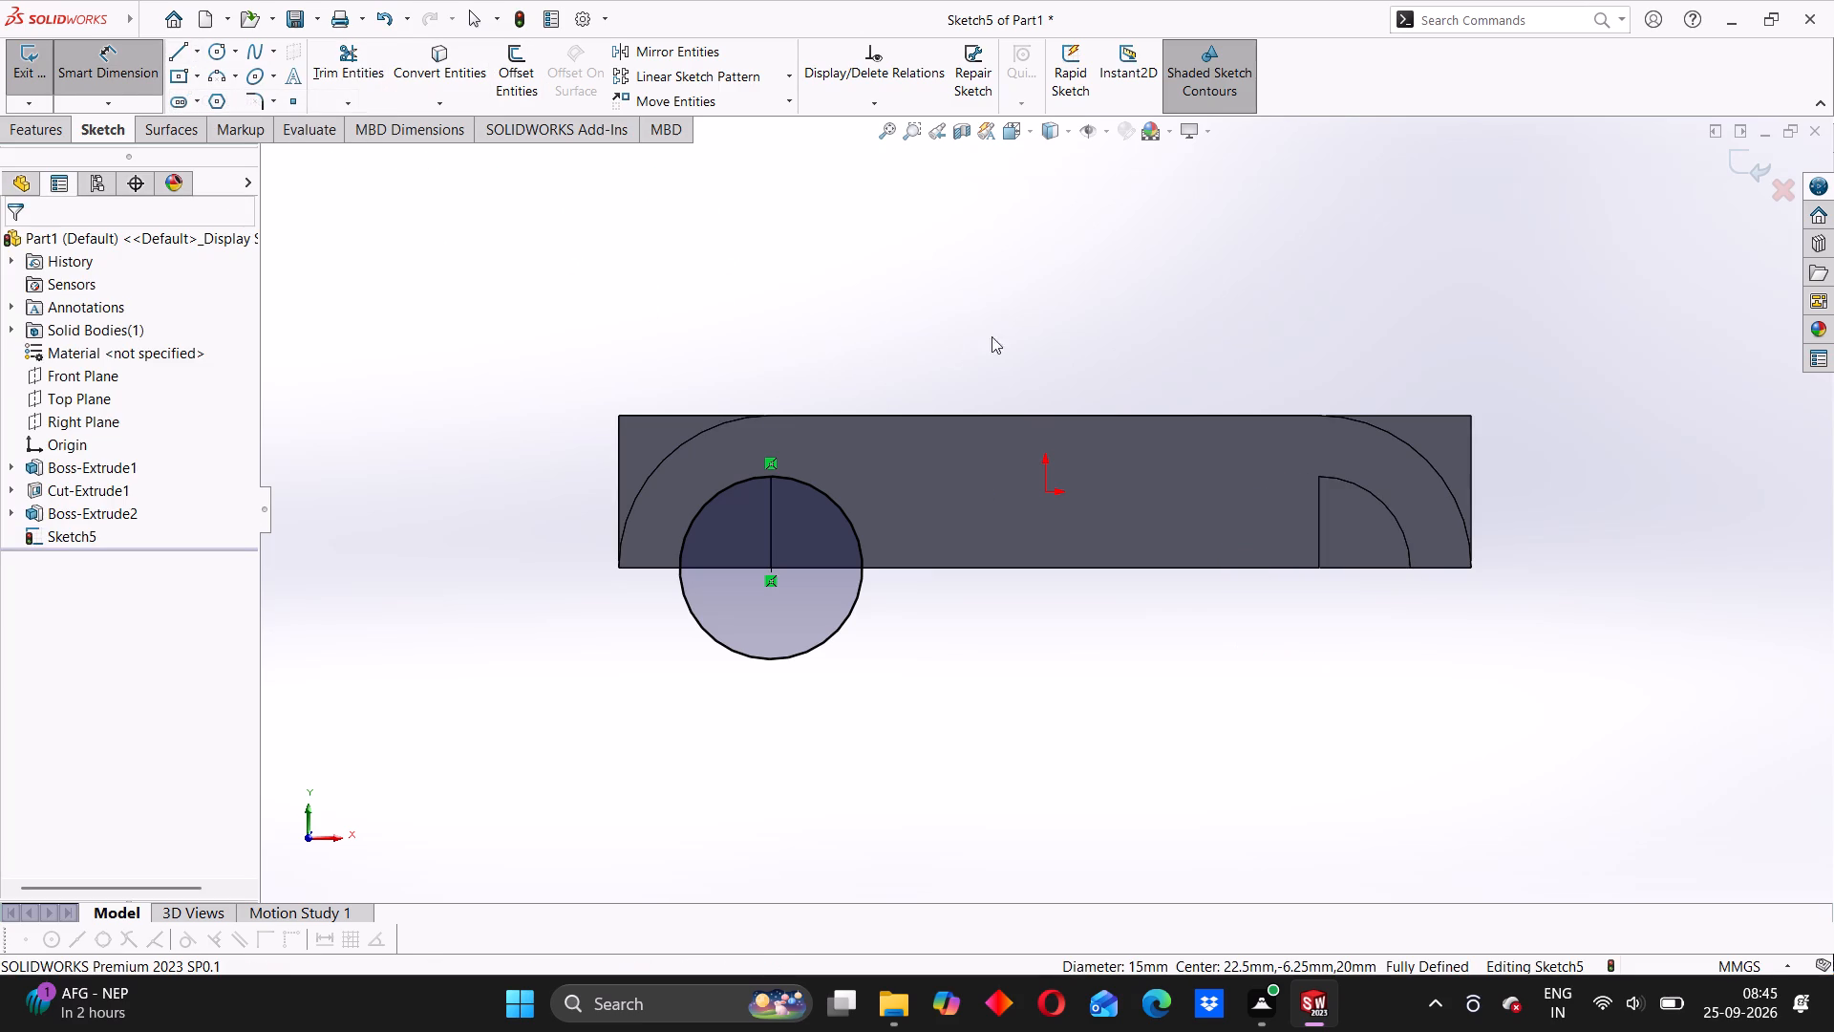
{"action": "left_click", "coordinate": [1044, 368]}
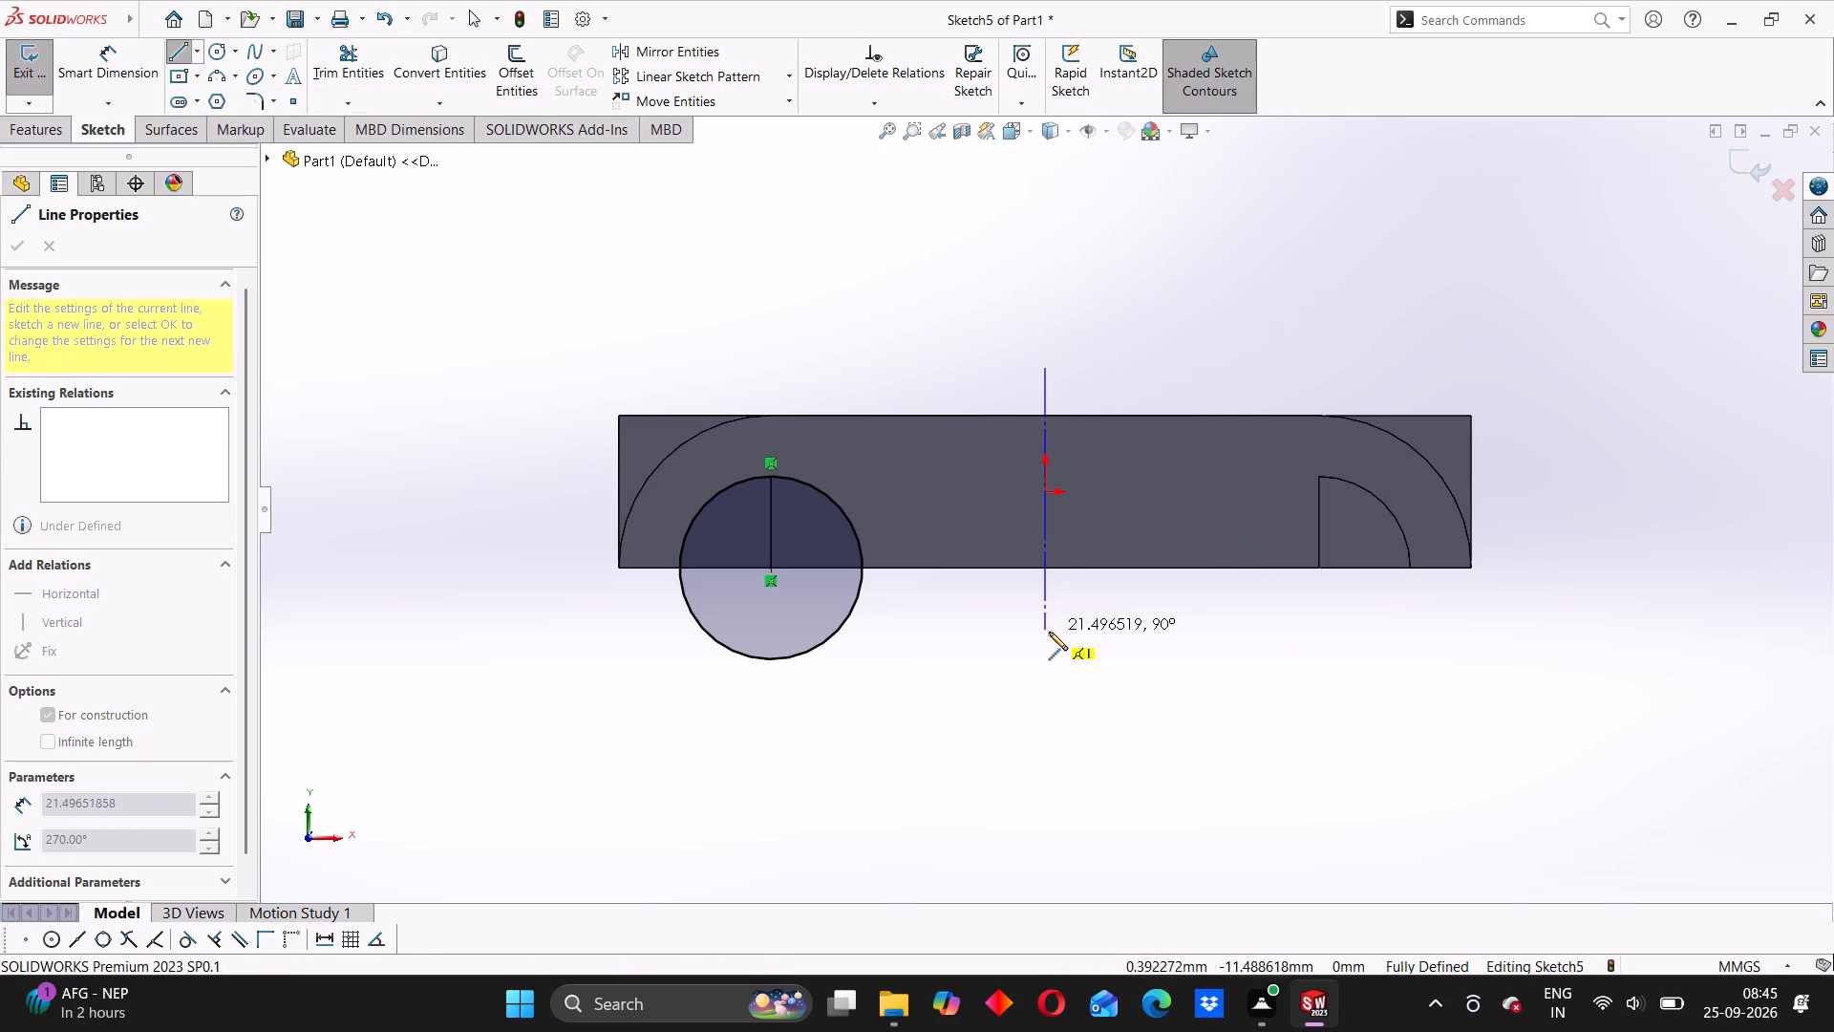
{"action": "left_click", "coordinate": [1047, 632]}
{"action": "right_click", "coordinate": [784, 239]}
{"action": "left_click", "coordinate": [813, 262]}
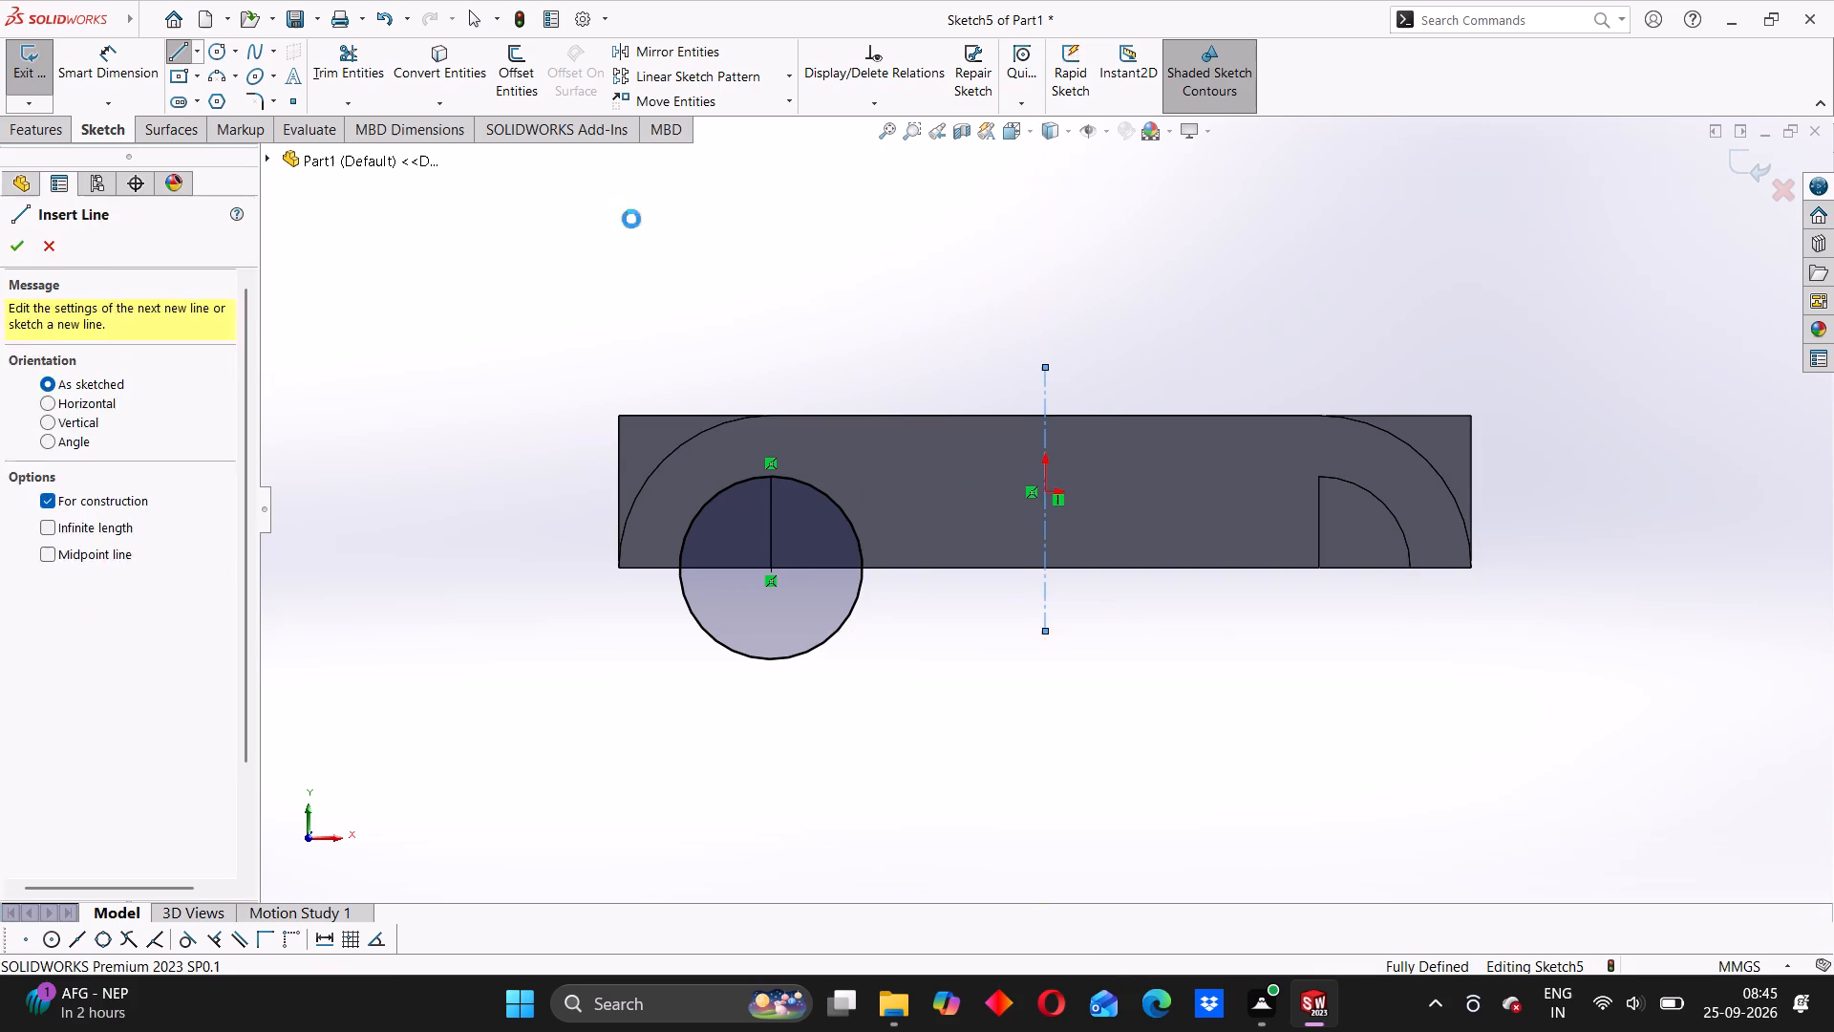
Mirror the 7.5 mm radius circle about the vertical centreline onto the opposite recess.
{"action": "left_click", "coordinate": [677, 45]}
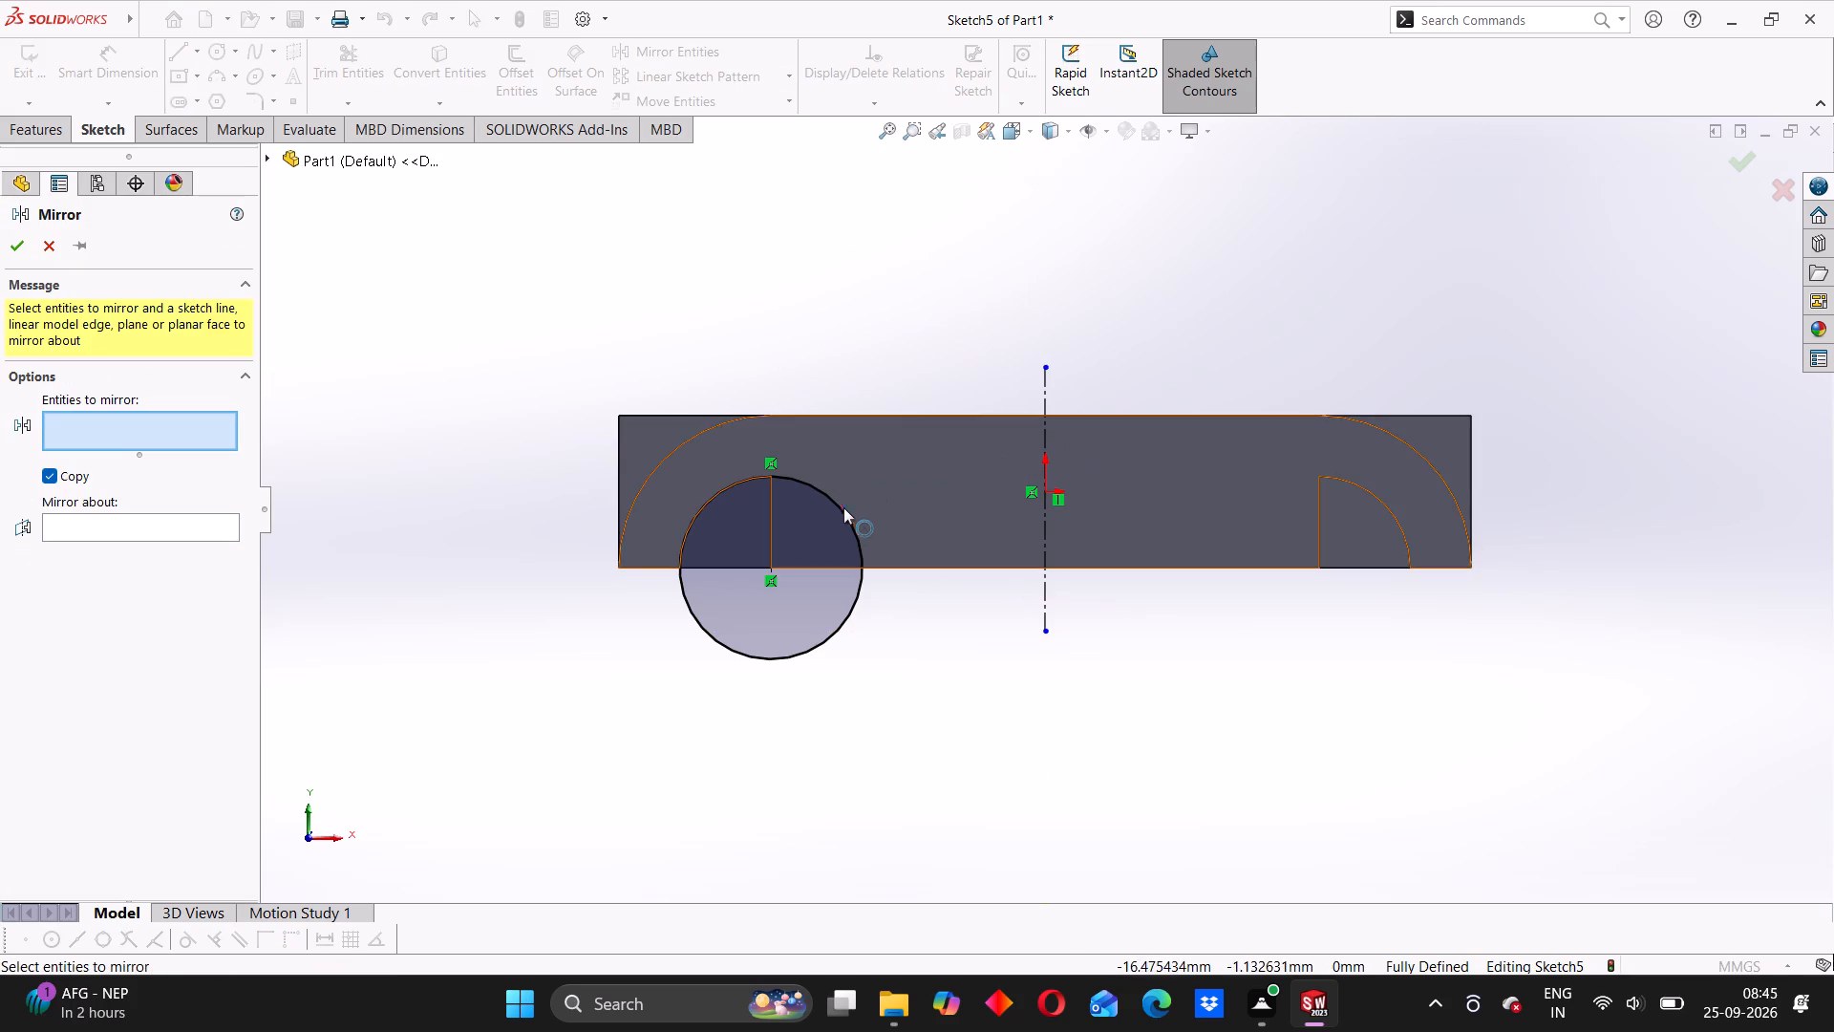
{"action": "left_click", "coordinate": [842, 508]}
{"action": "left_click", "coordinate": [190, 530]}
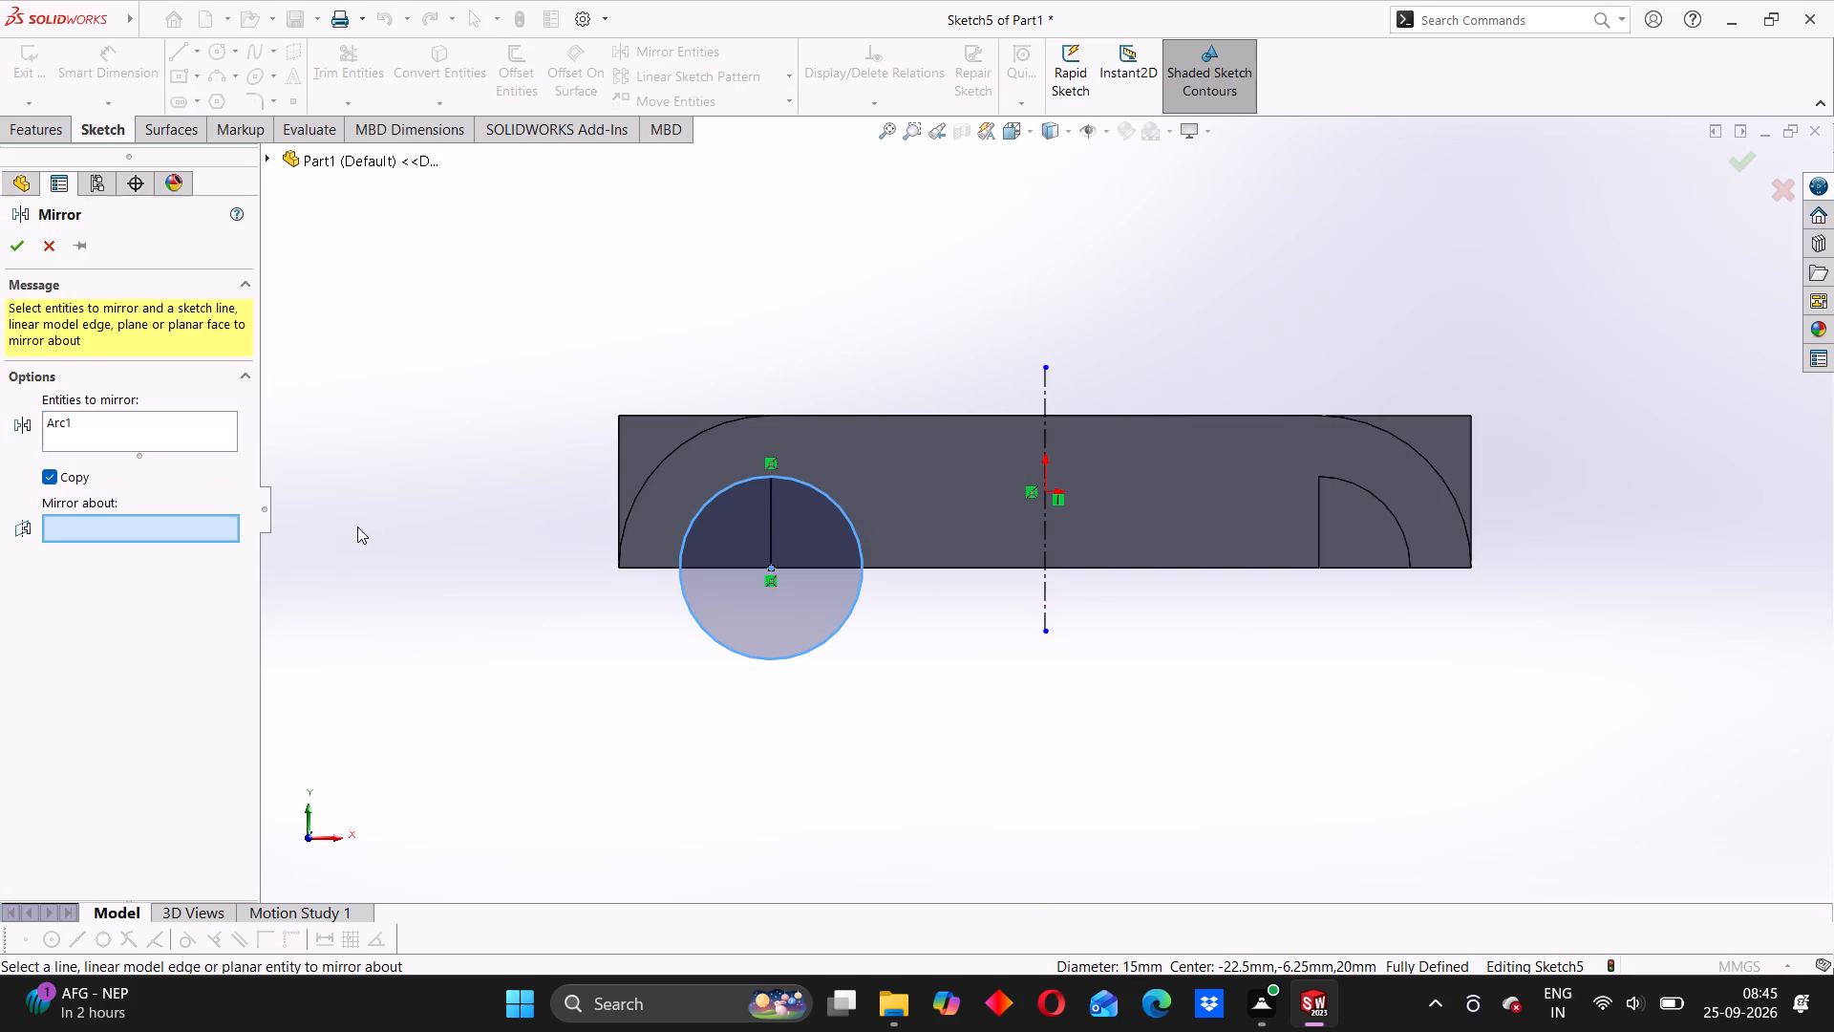
{"action": "left_click", "coordinate": [1040, 387]}
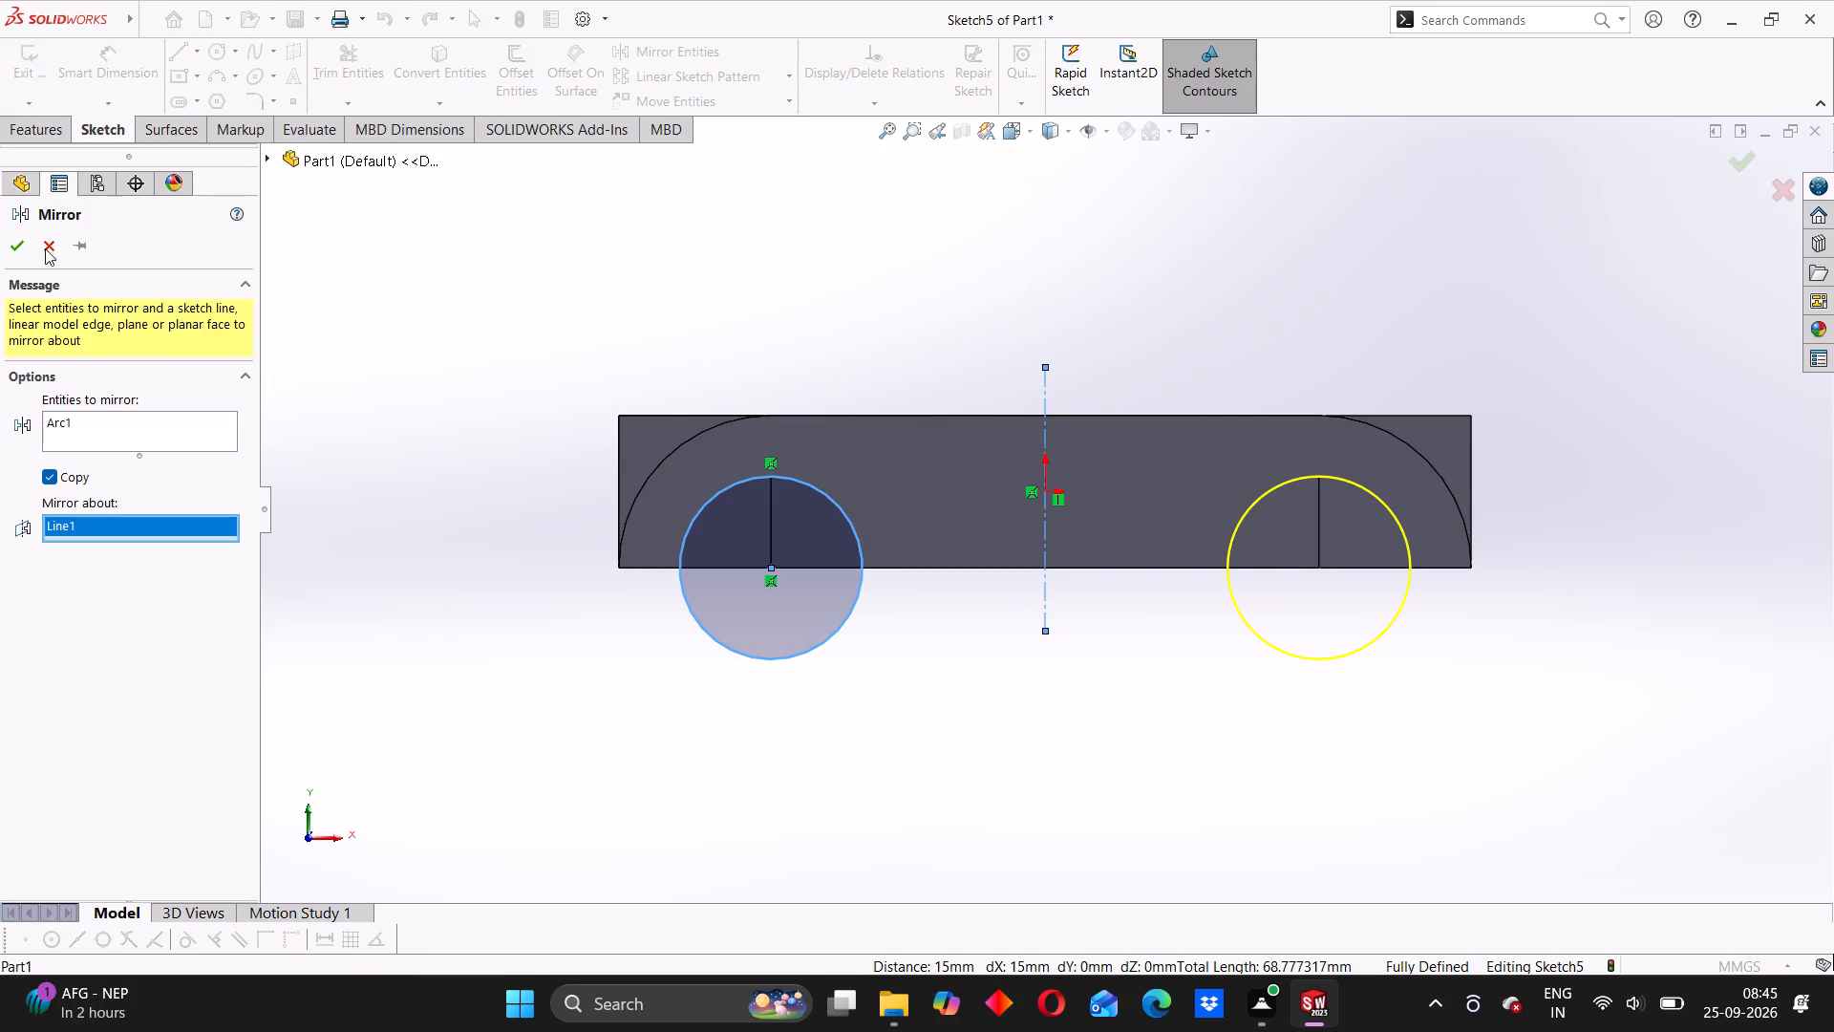
{"action": "left_click", "coordinate": [21, 252]}
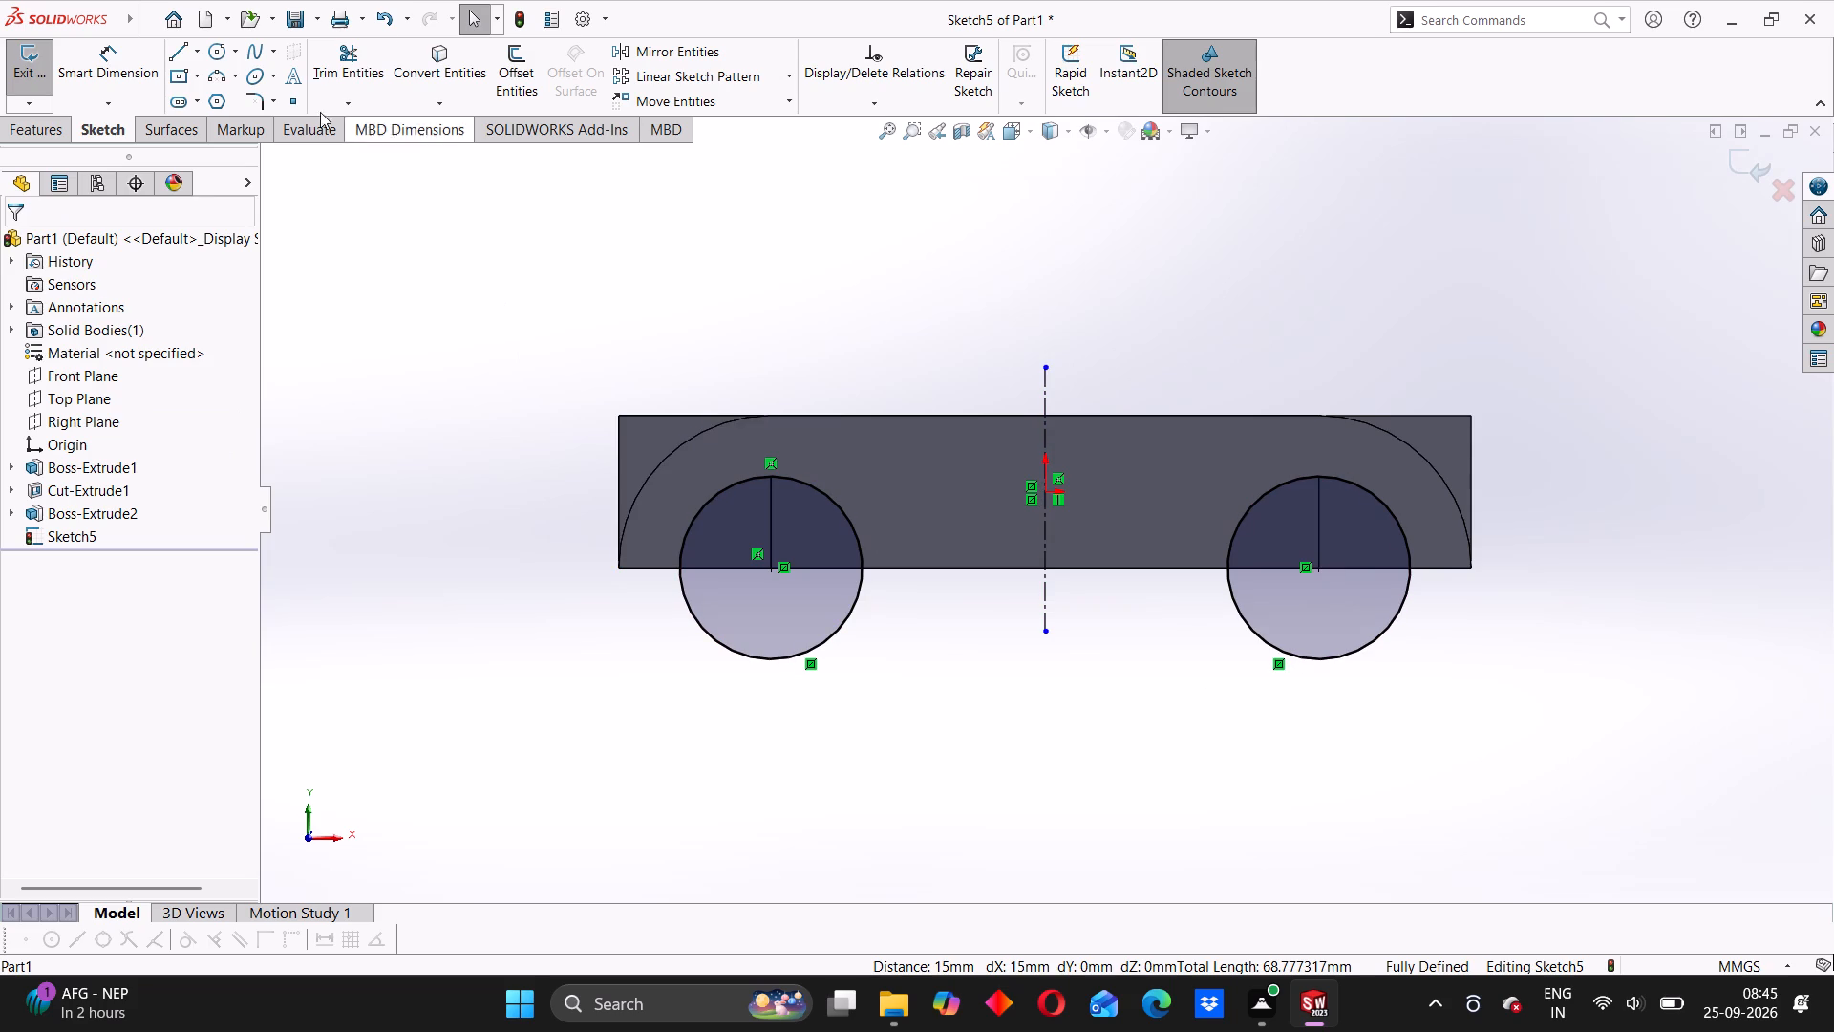
Draw a 15 mm horizontal diameter line across the left circle along the block's bottom edge.
{"action": "left_click", "coordinate": [319, 77]}
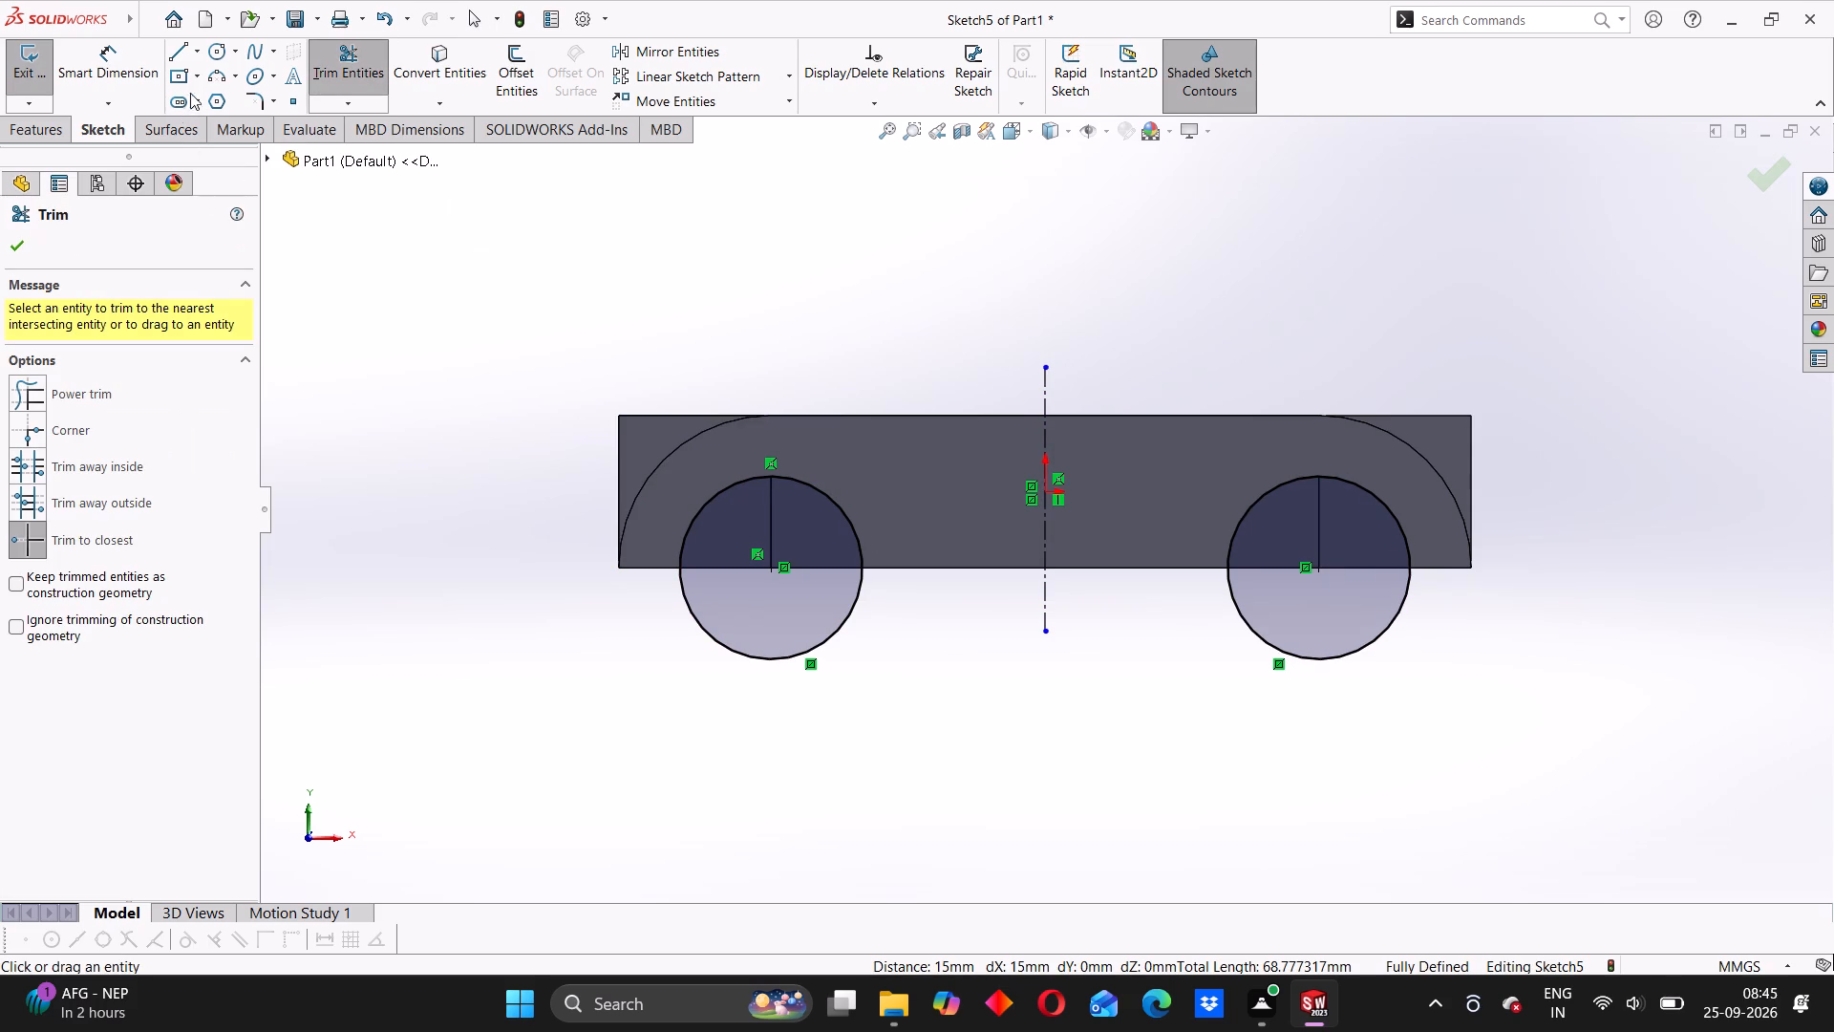
{"action": "left_click", "coordinate": [166, 49]}
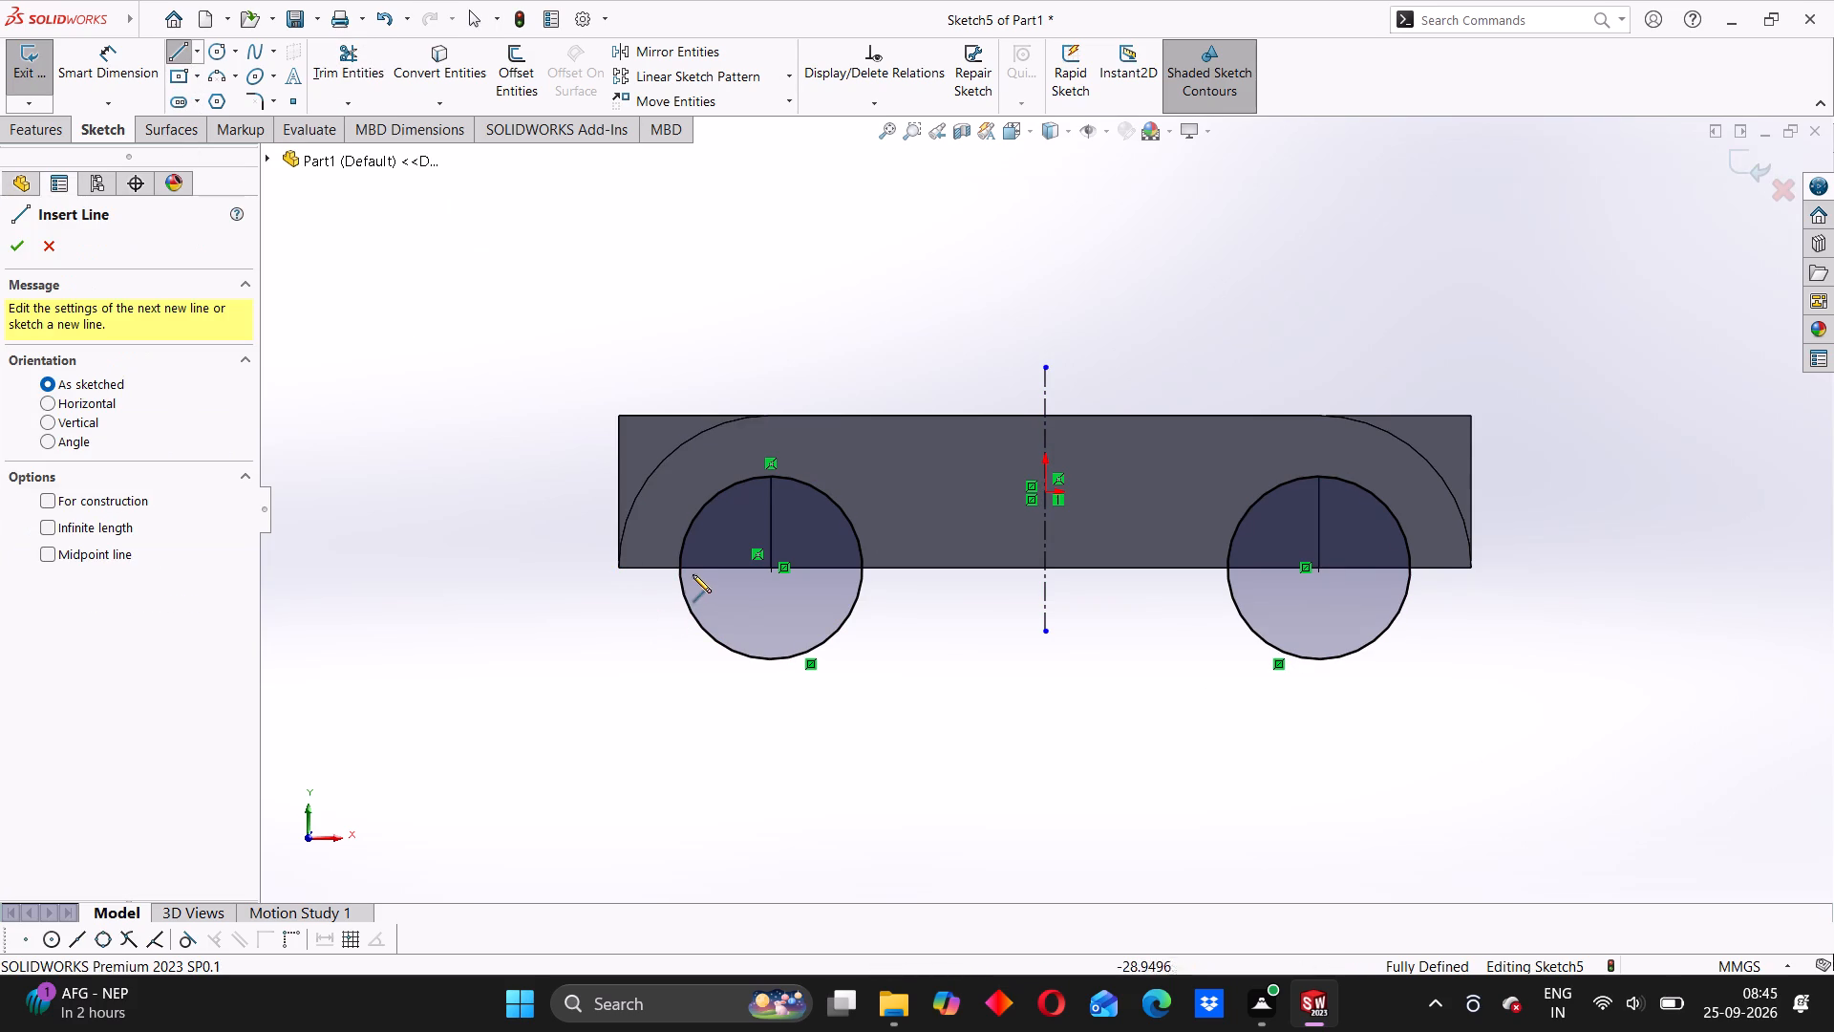
{"action": "left_click", "coordinate": [676, 569]}
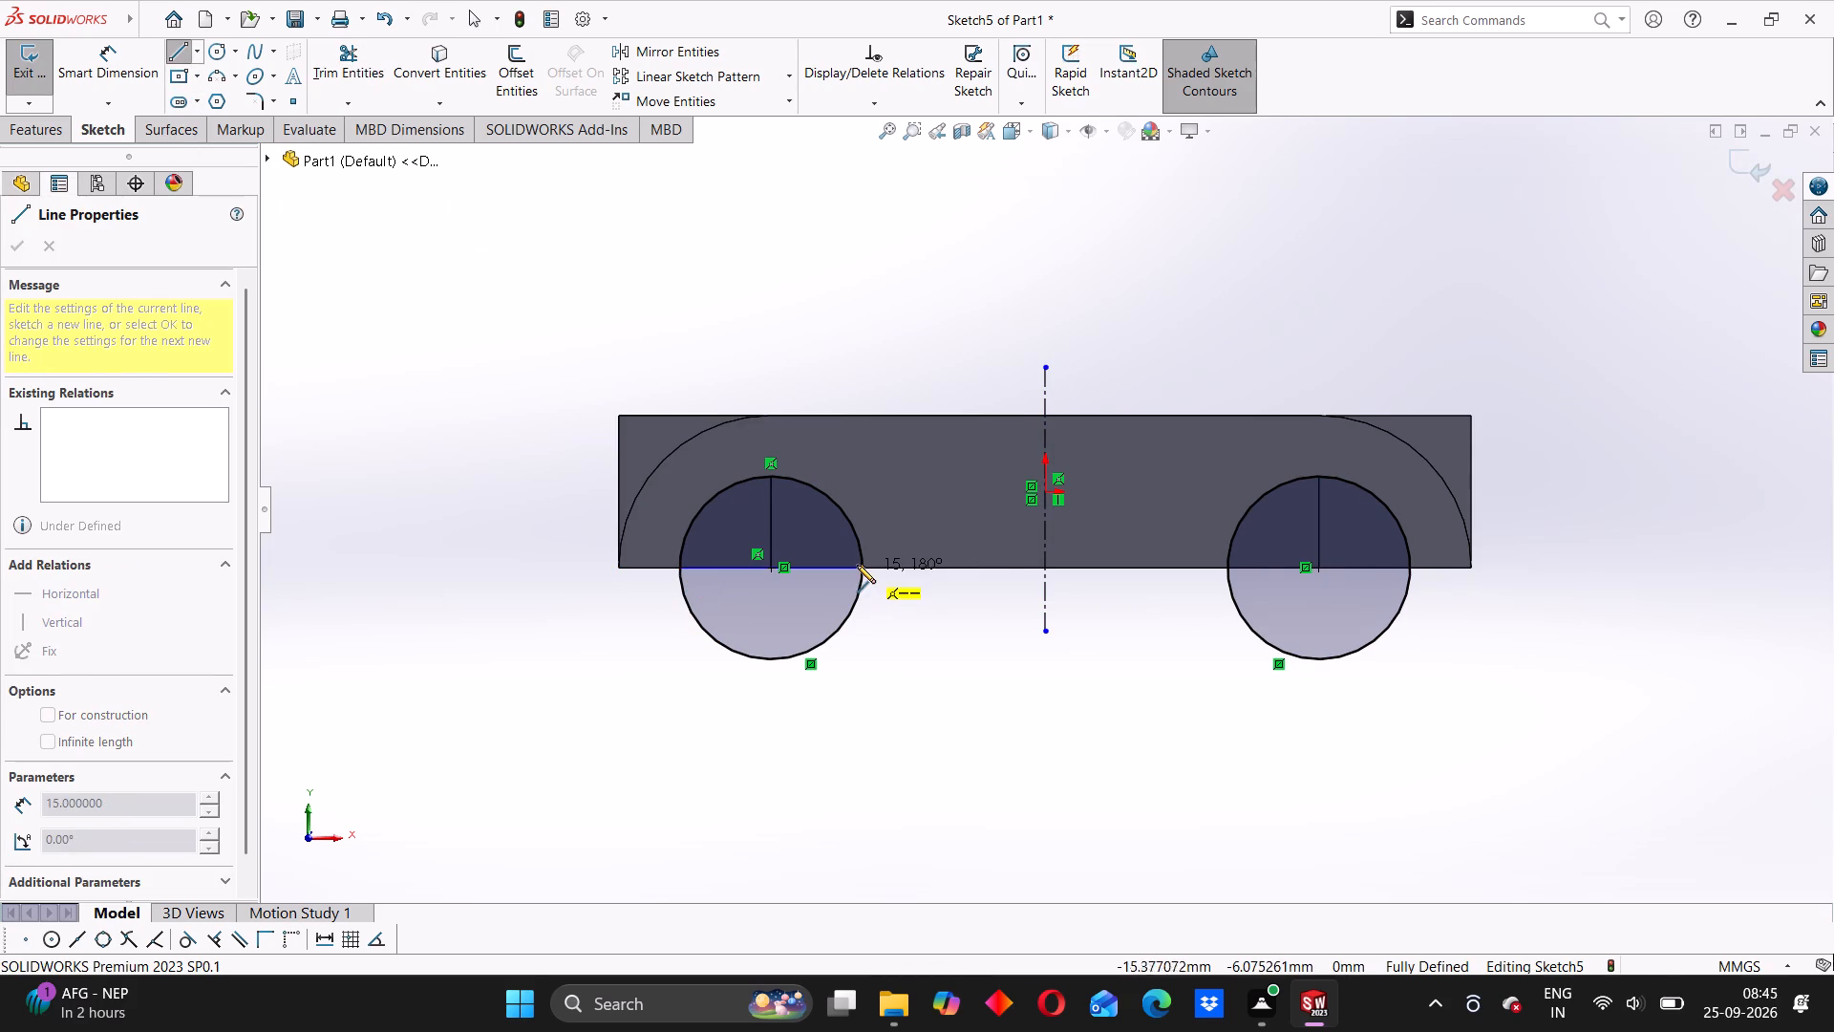
{"action": "left_click", "coordinate": [865, 570]}
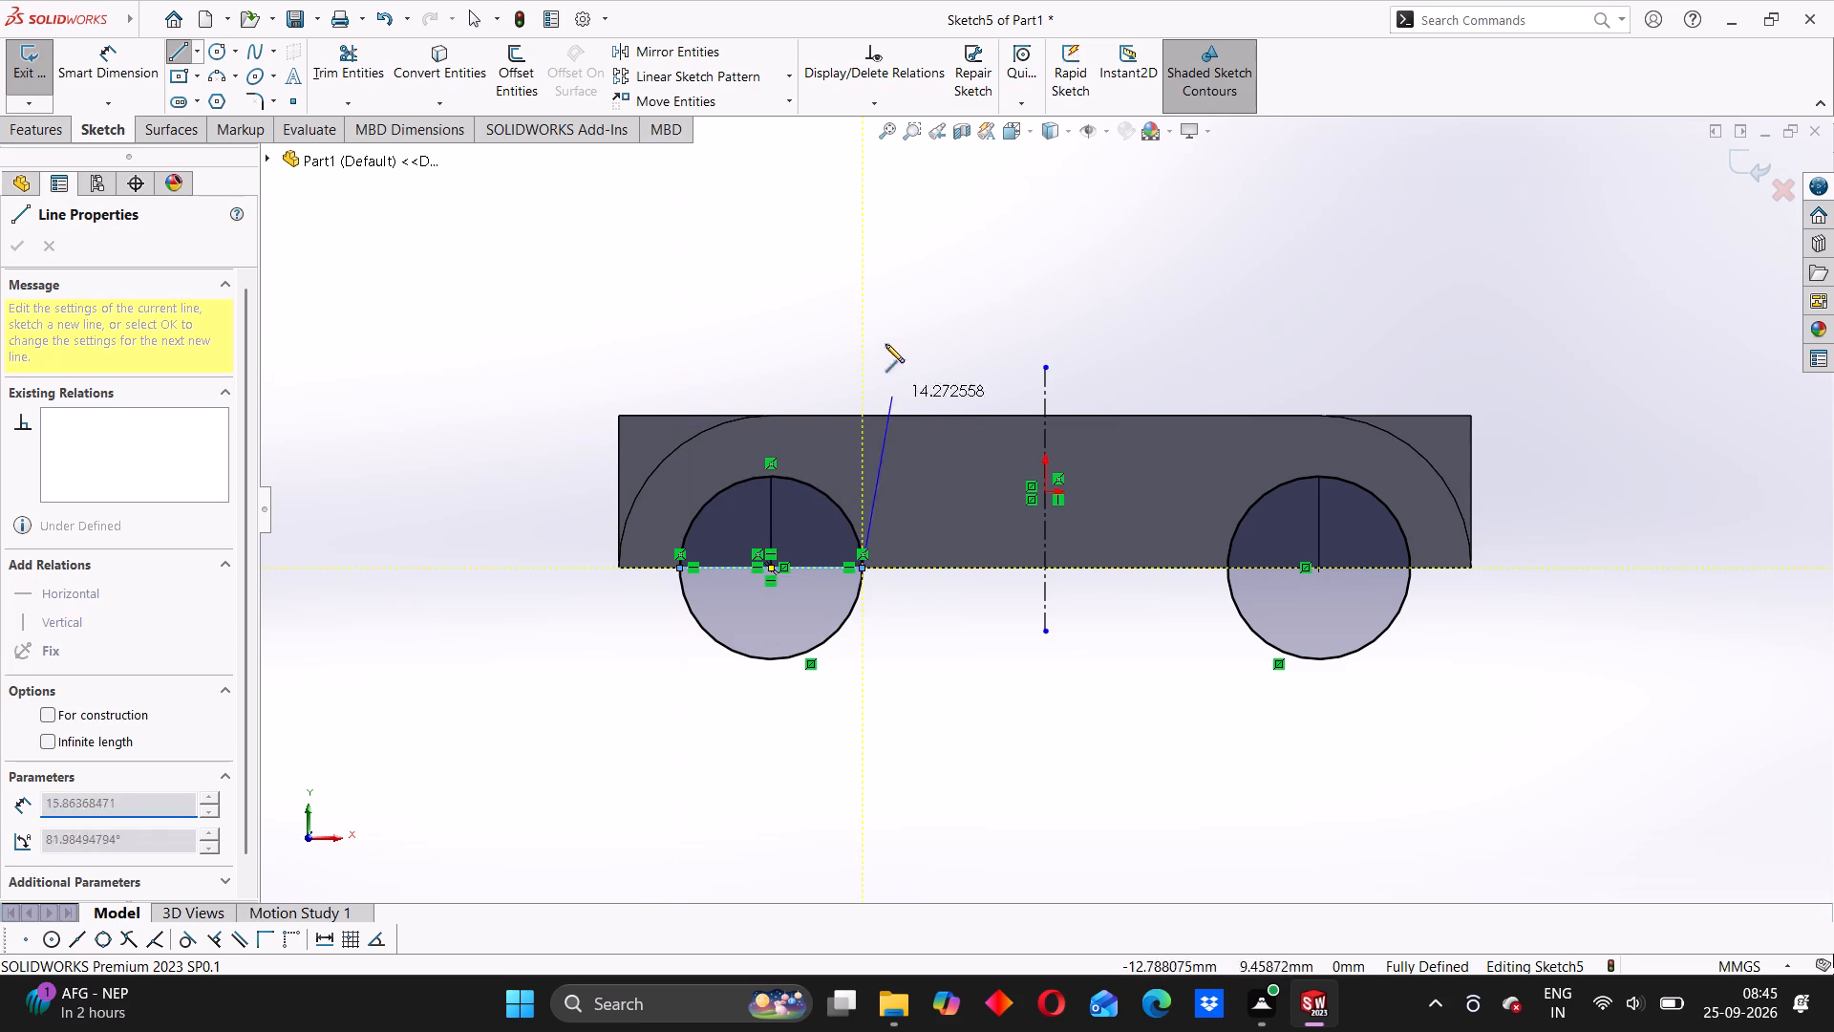
{"action": "right_click", "coordinate": [482, 377]}
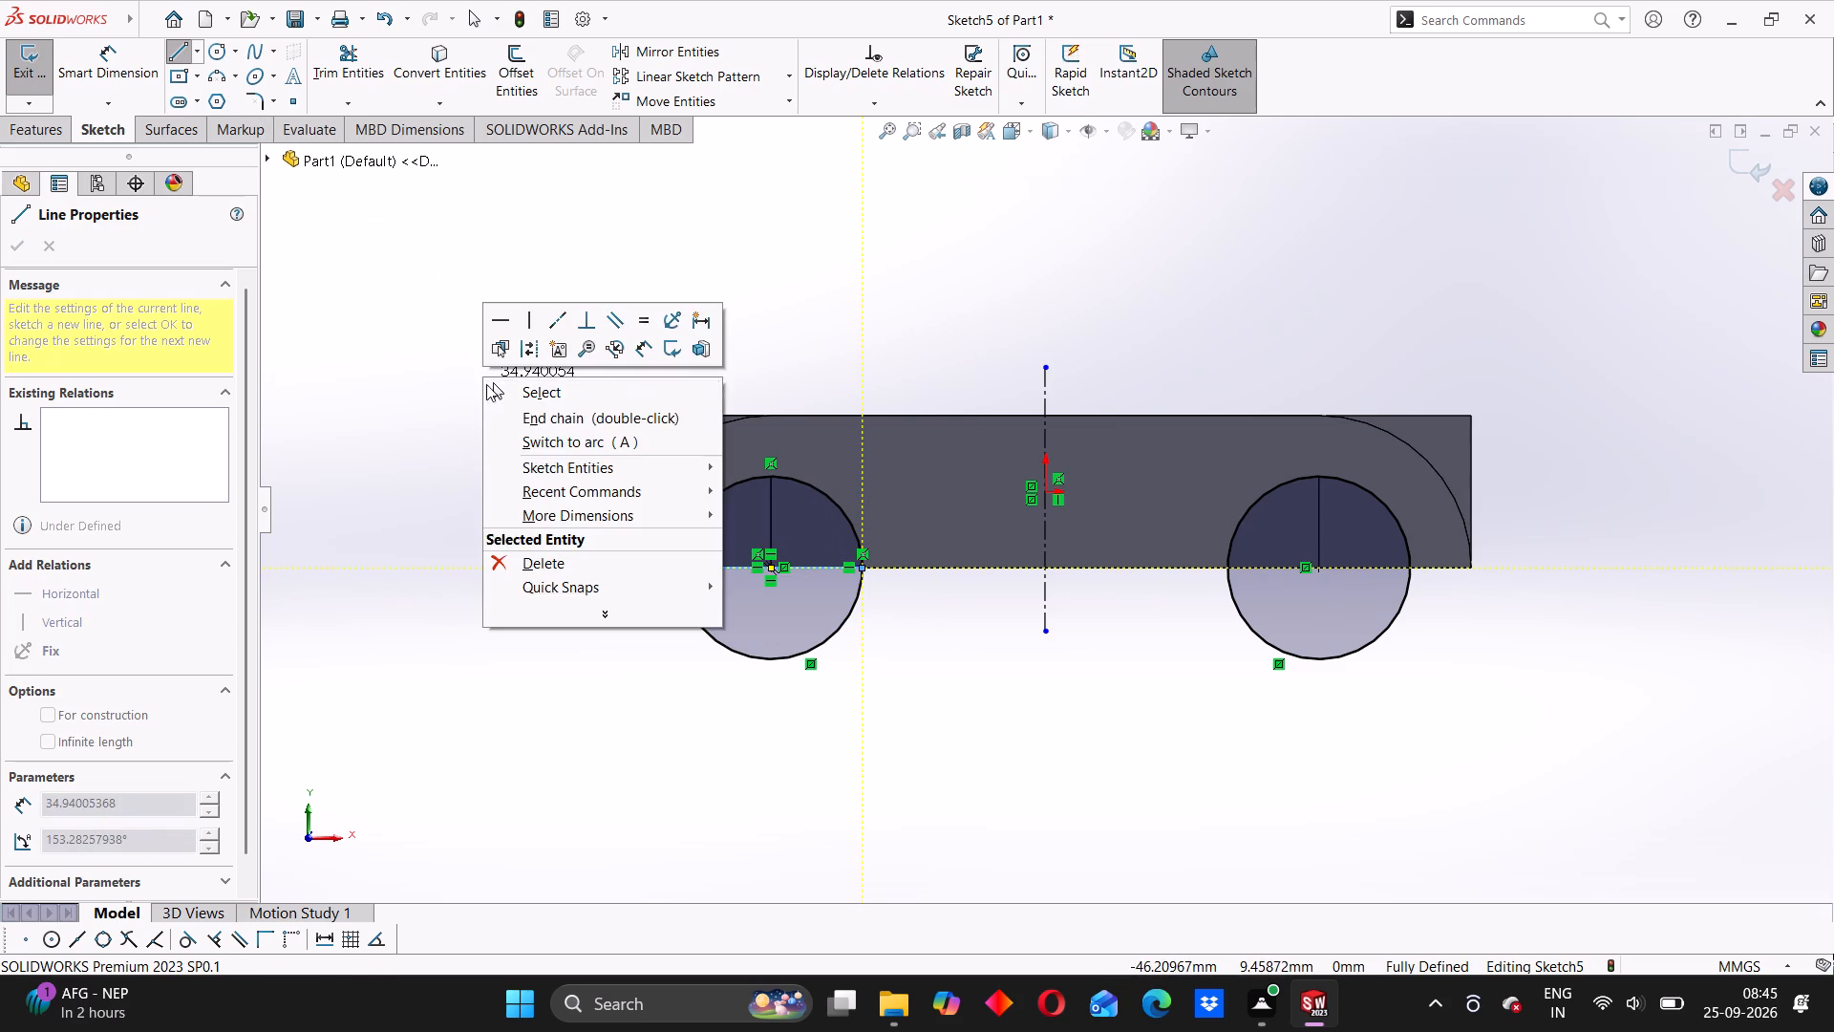
{"action": "left_click", "coordinate": [493, 393]}
{"action": "left_click_drag", "start_coordinate": [171, 52], "coordinate": [196, 74]}
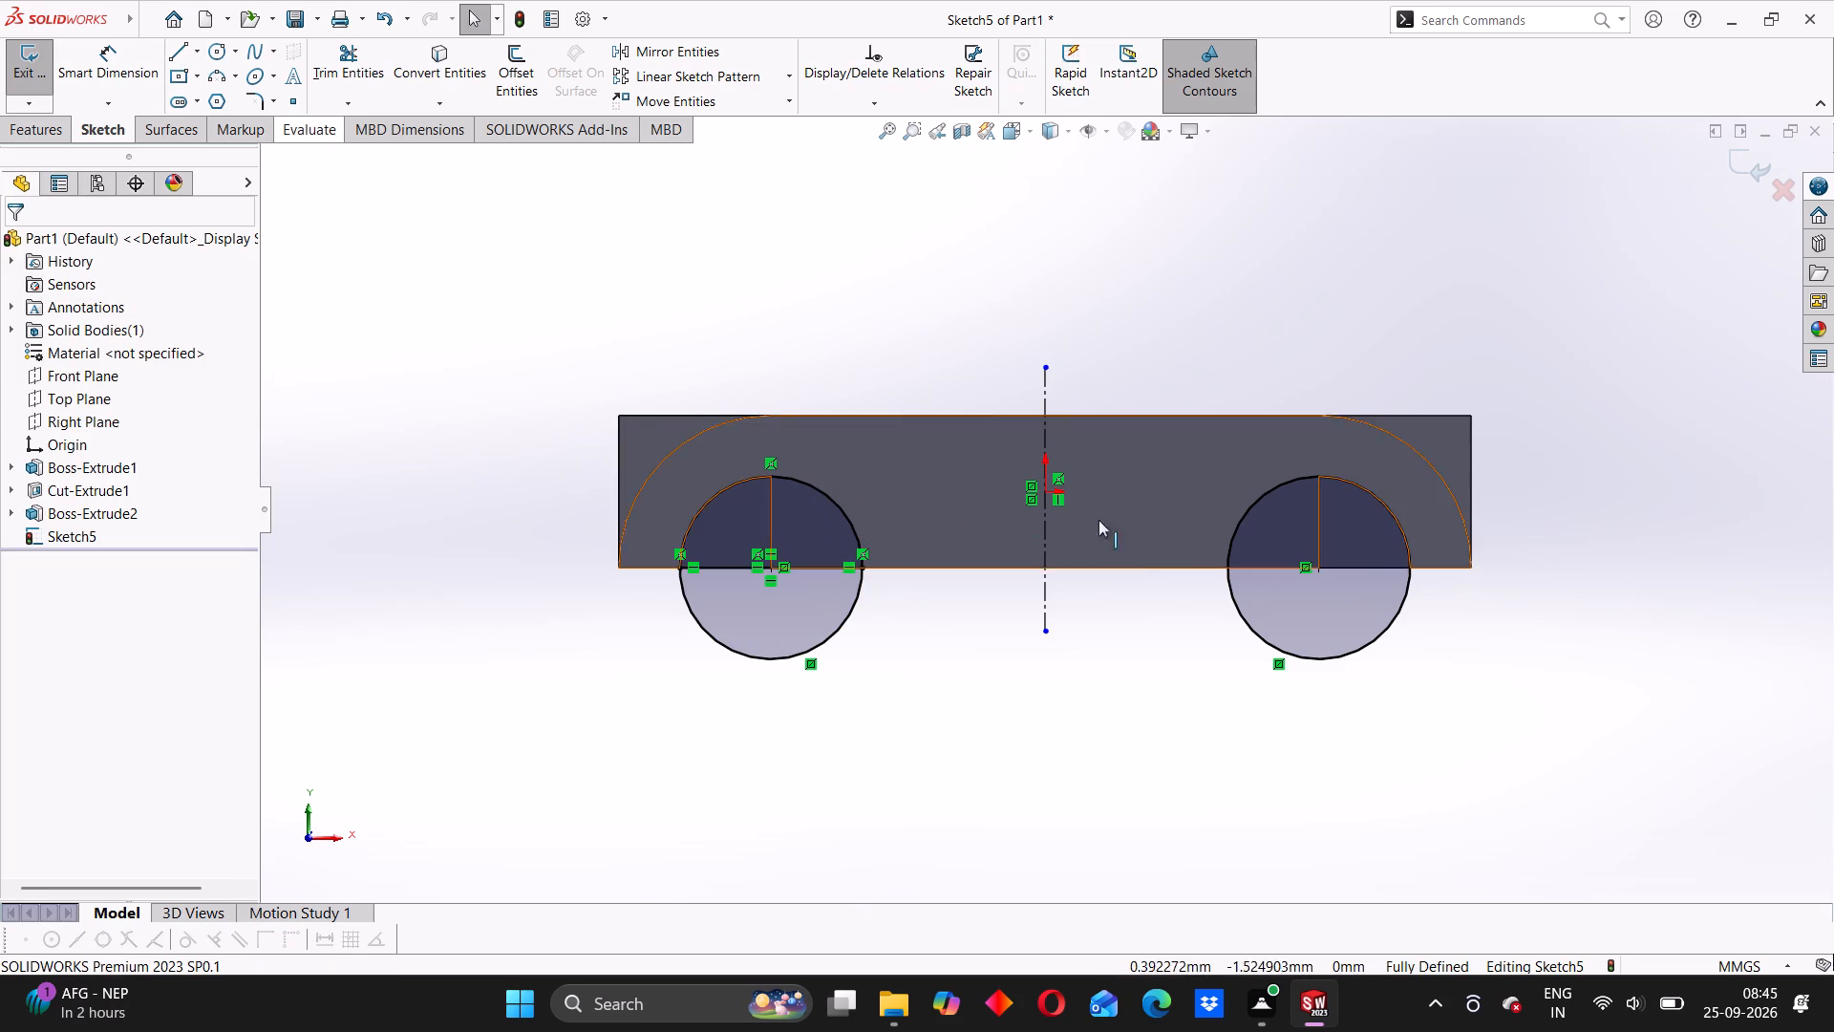
Mirror the 15 mm horizontal diameter line about the vertical centreline onto the opposite circle.
{"action": "scroll", "coordinate": [1225, 570], "scroll_direction": "down", "scroll_amount": 4}
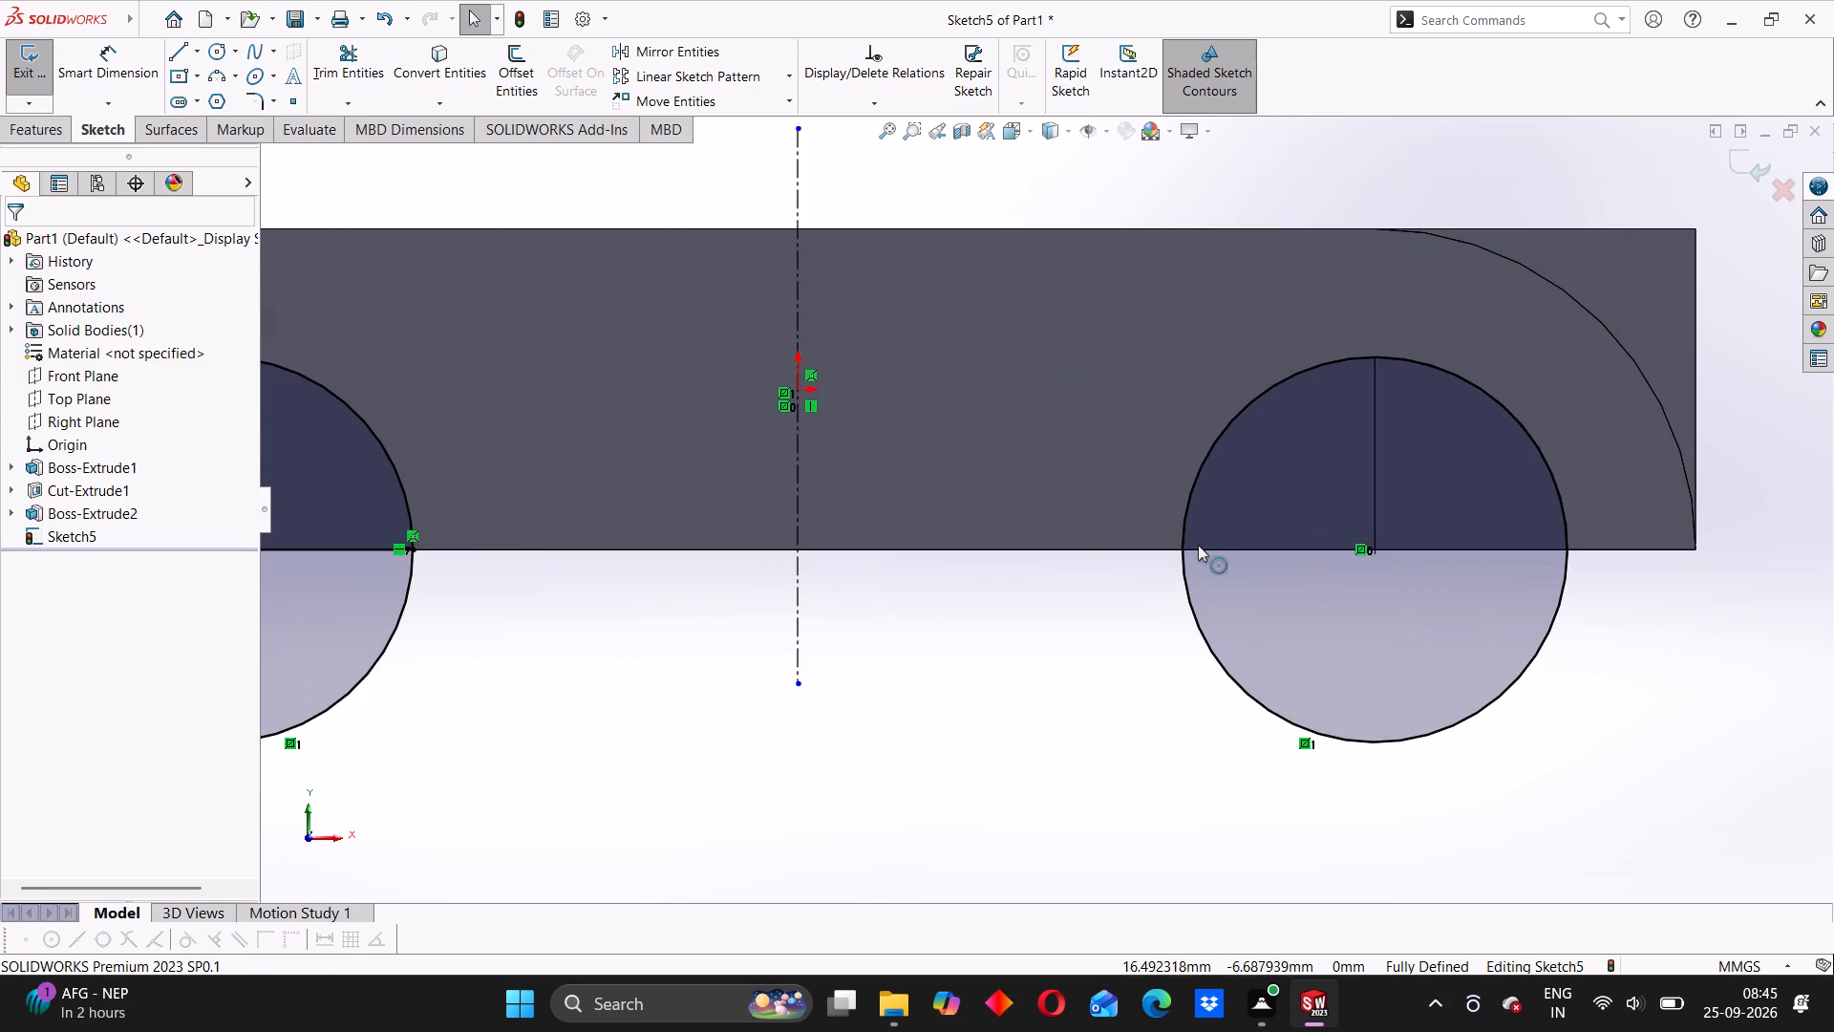
{"action": "scroll", "coordinate": [1002, 529], "scroll_direction": "up", "scroll_amount": 3}
{"action": "left_click", "coordinate": [644, 55]}
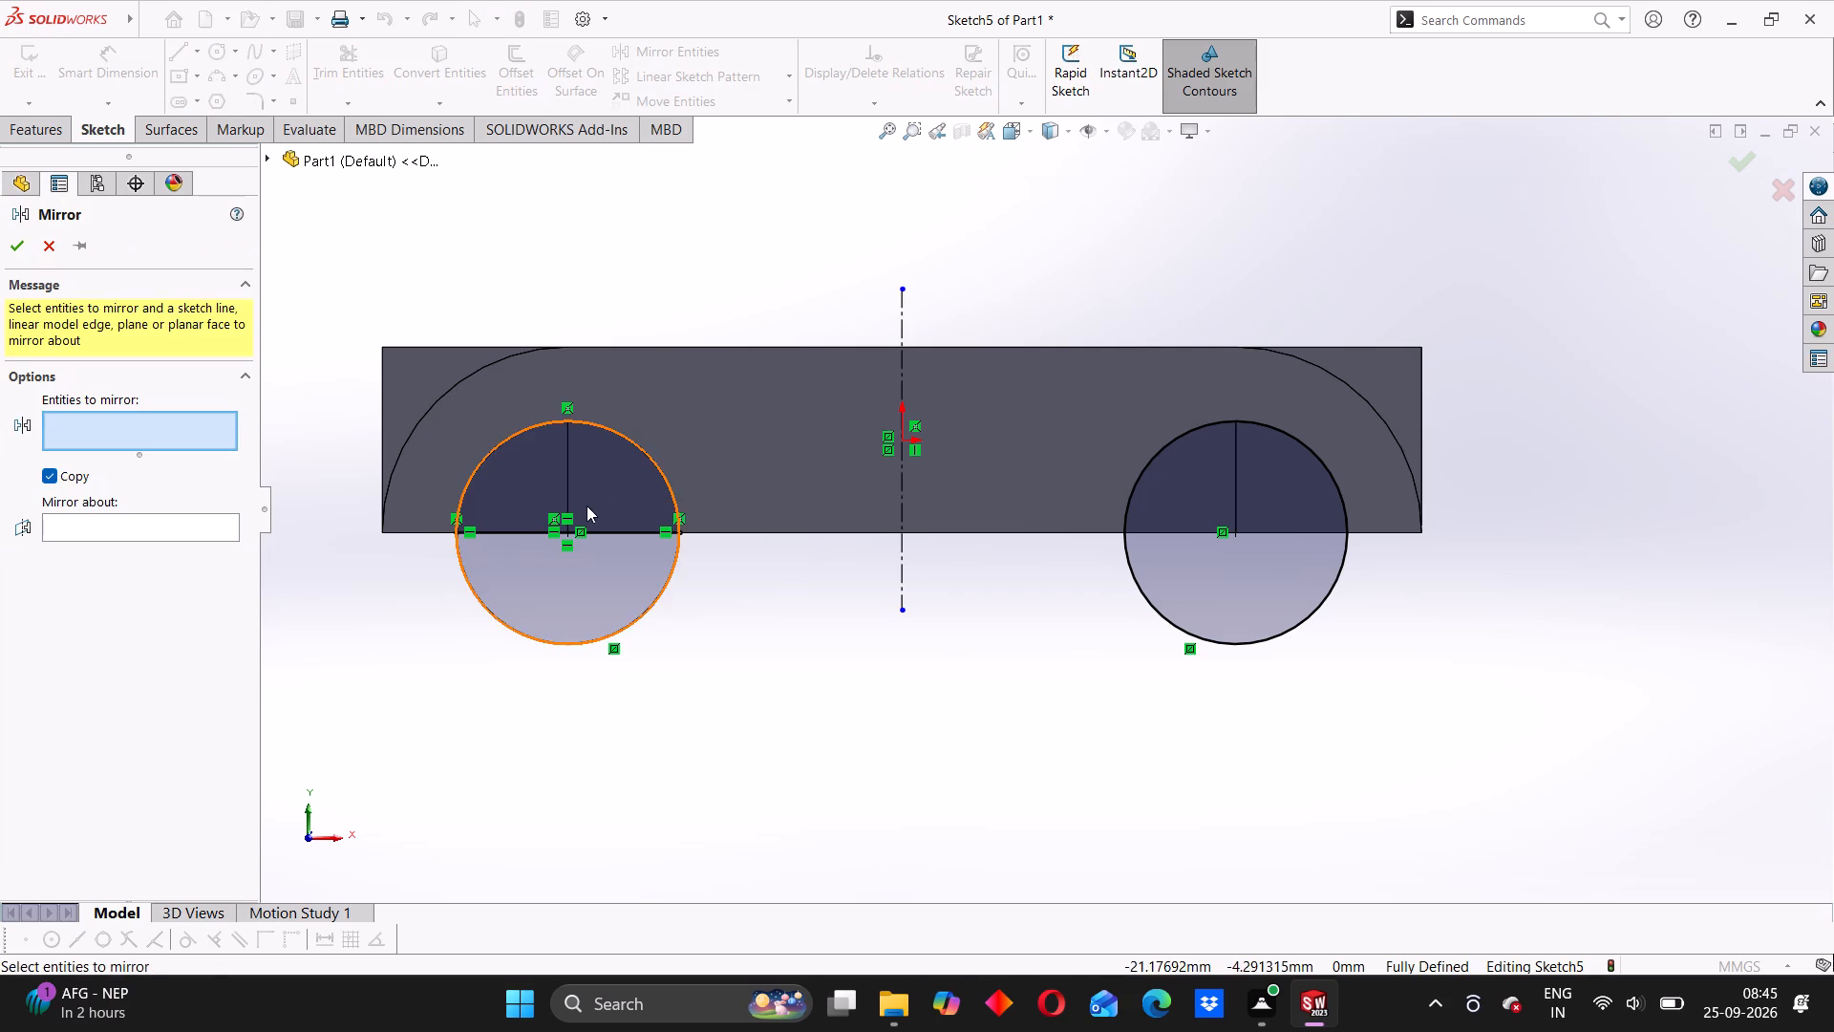
{"action": "left_click", "coordinate": [617, 536]}
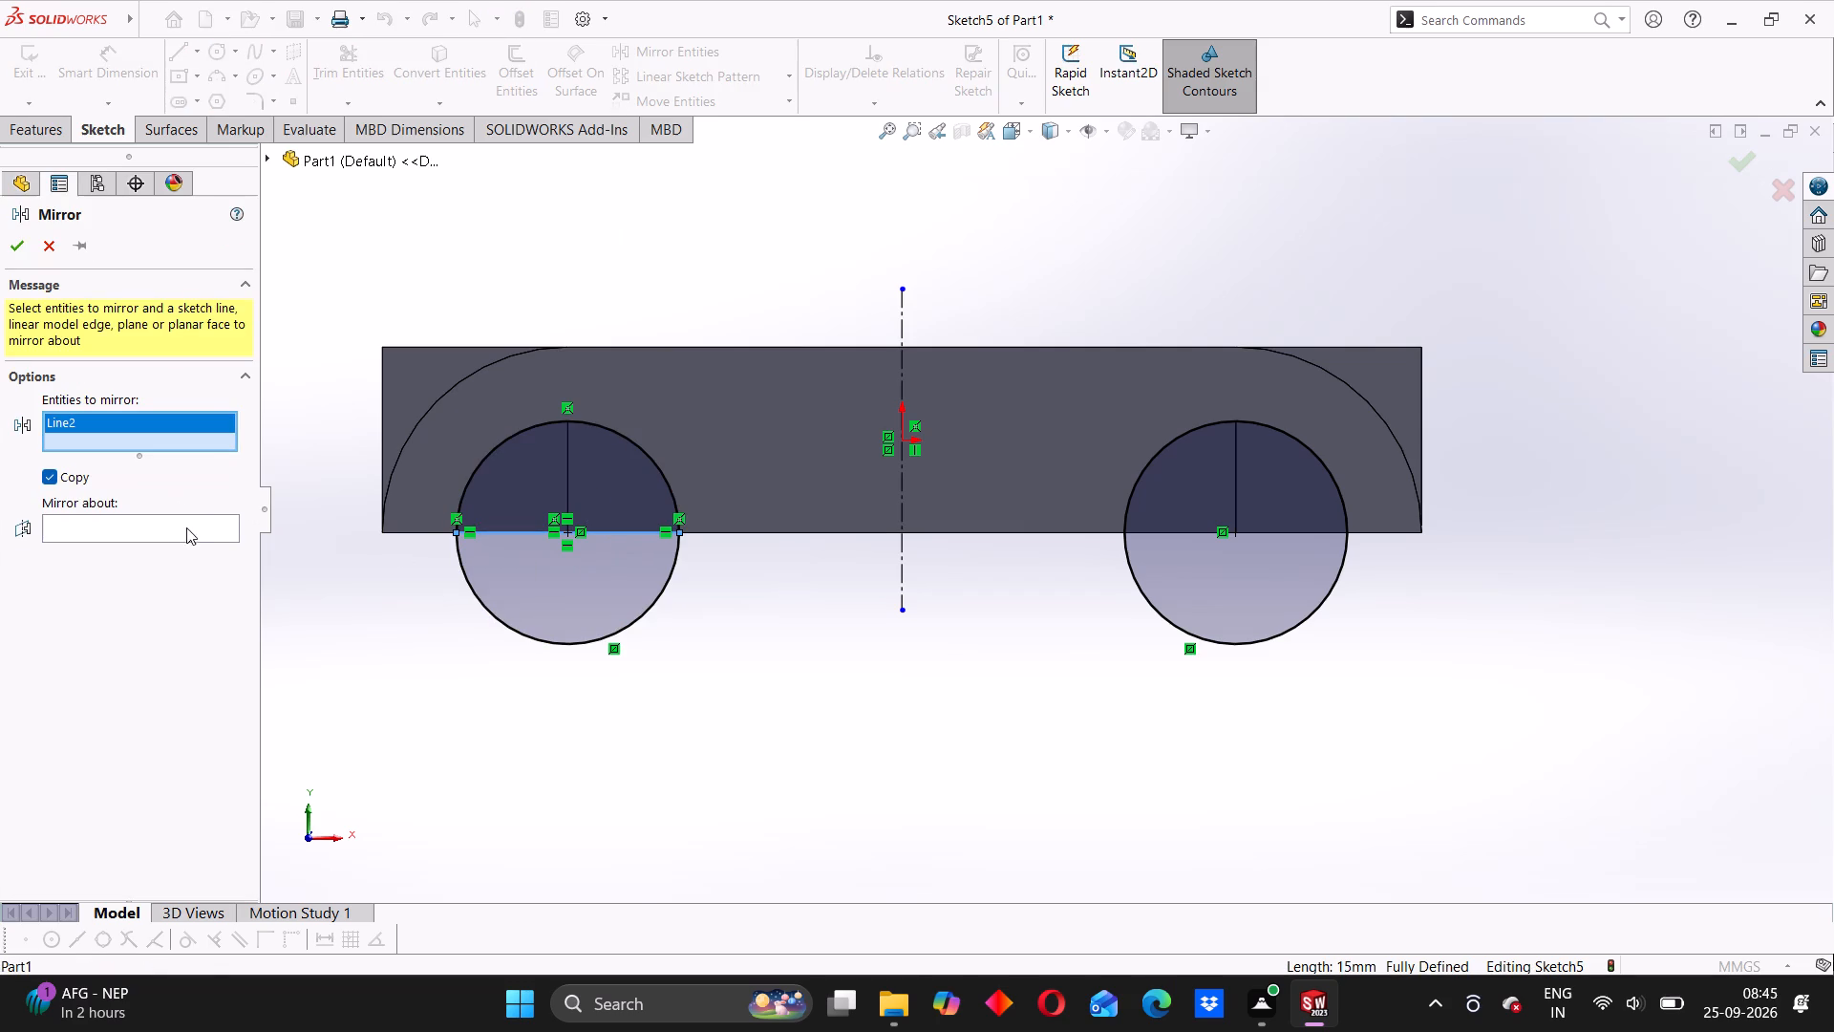
{"action": "left_click", "coordinate": [186, 530]}
{"action": "left_click", "coordinate": [904, 310]}
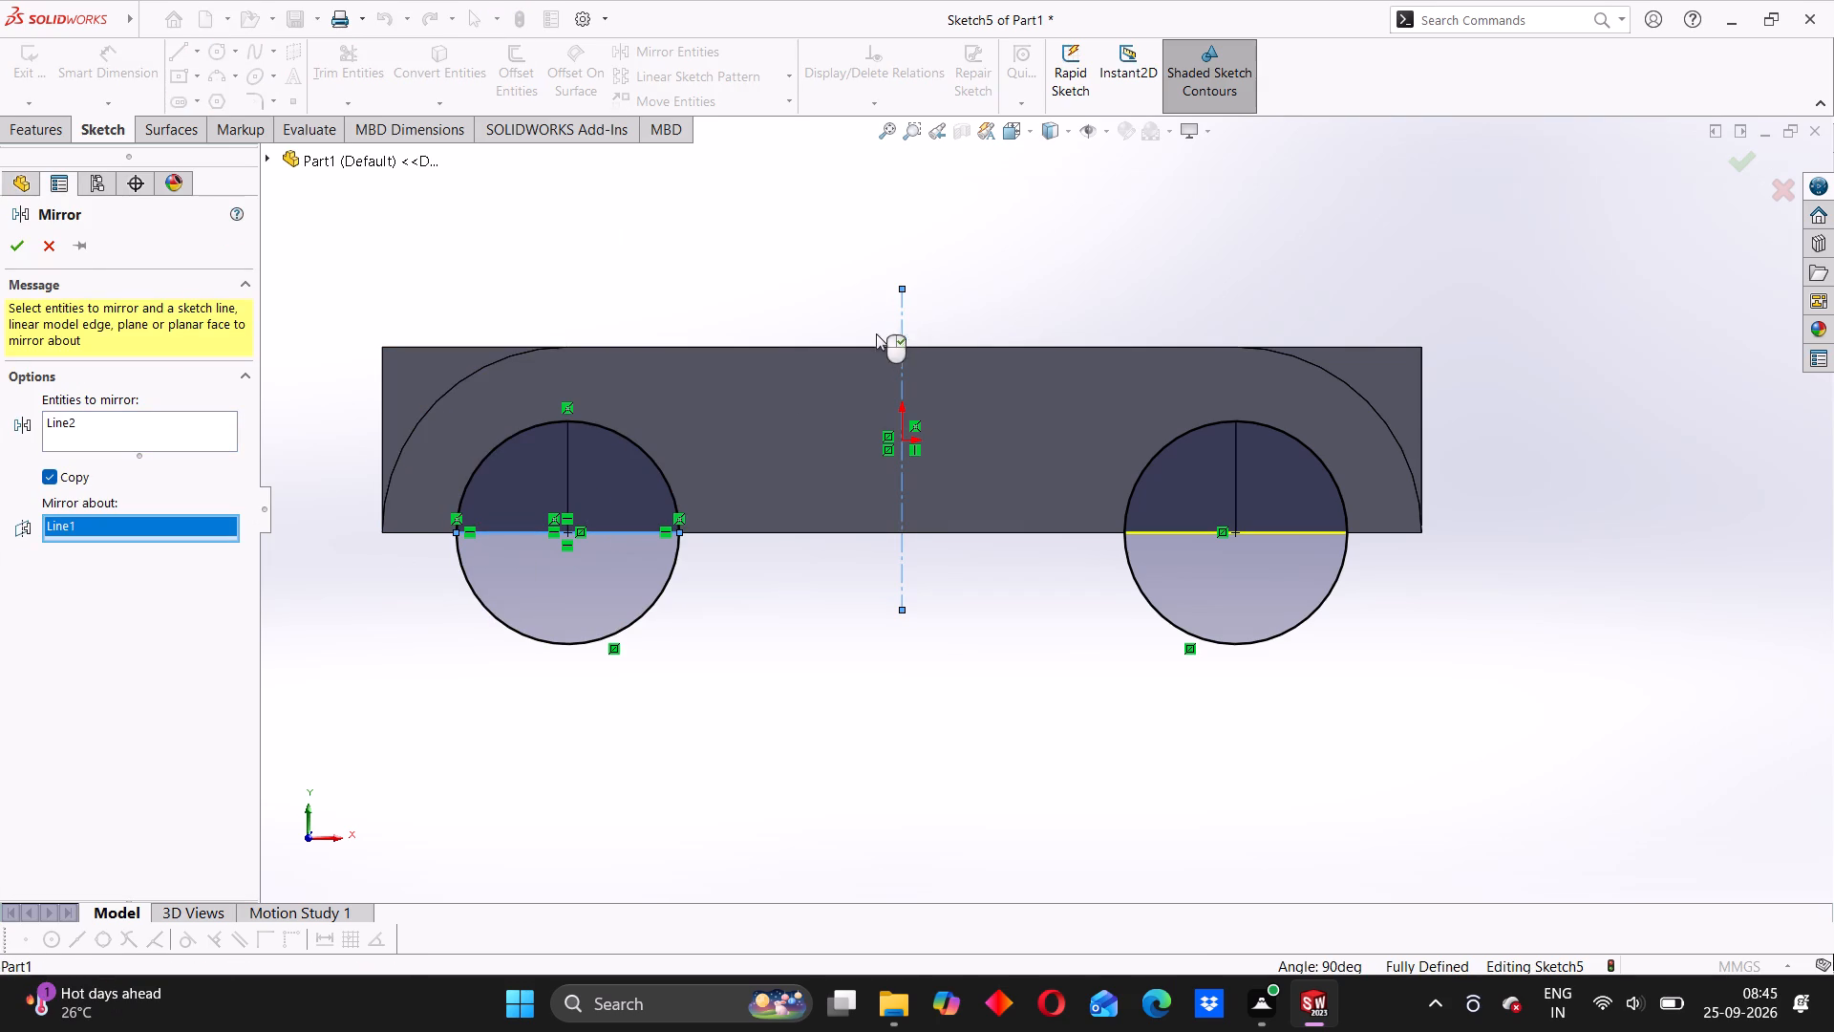
{"action": "left_click", "coordinate": [14, 250]}
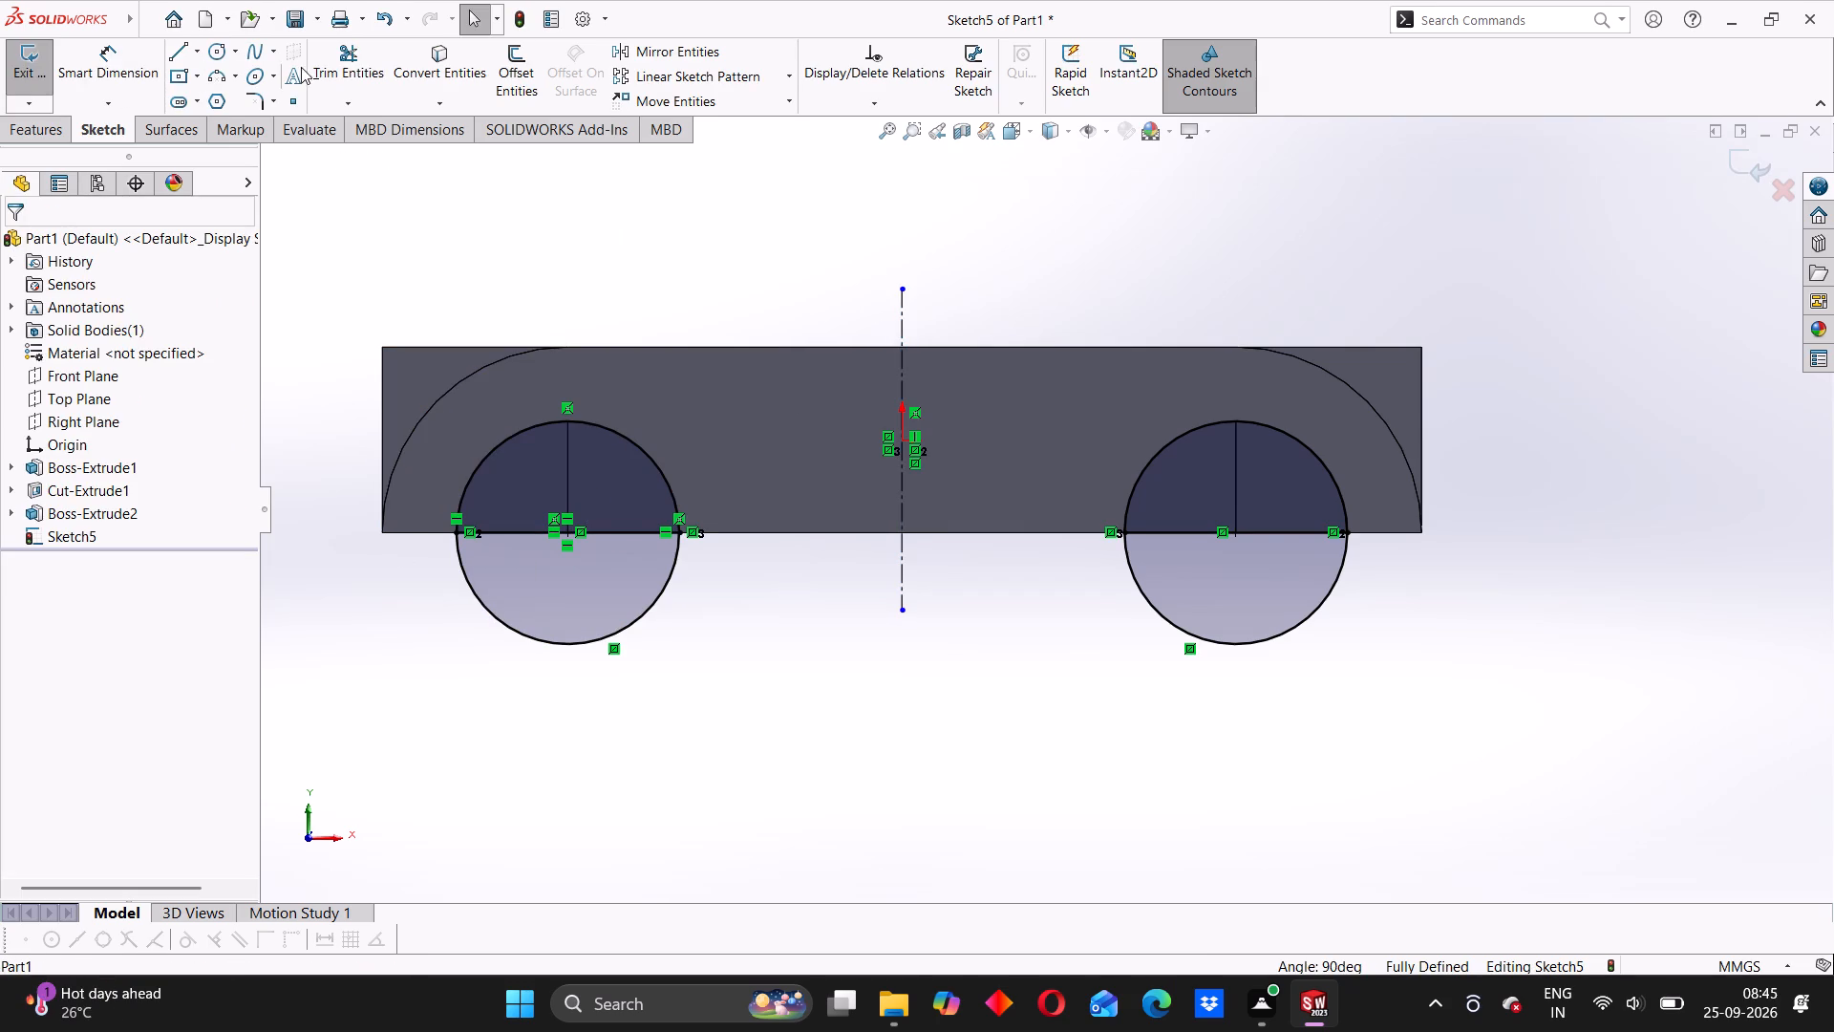
Trim away the lower halves of both circles below their diameter lines along the block's bottom edge.
{"action": "left_click", "coordinate": [334, 55]}
{"action": "left_click", "coordinate": [663, 581]}
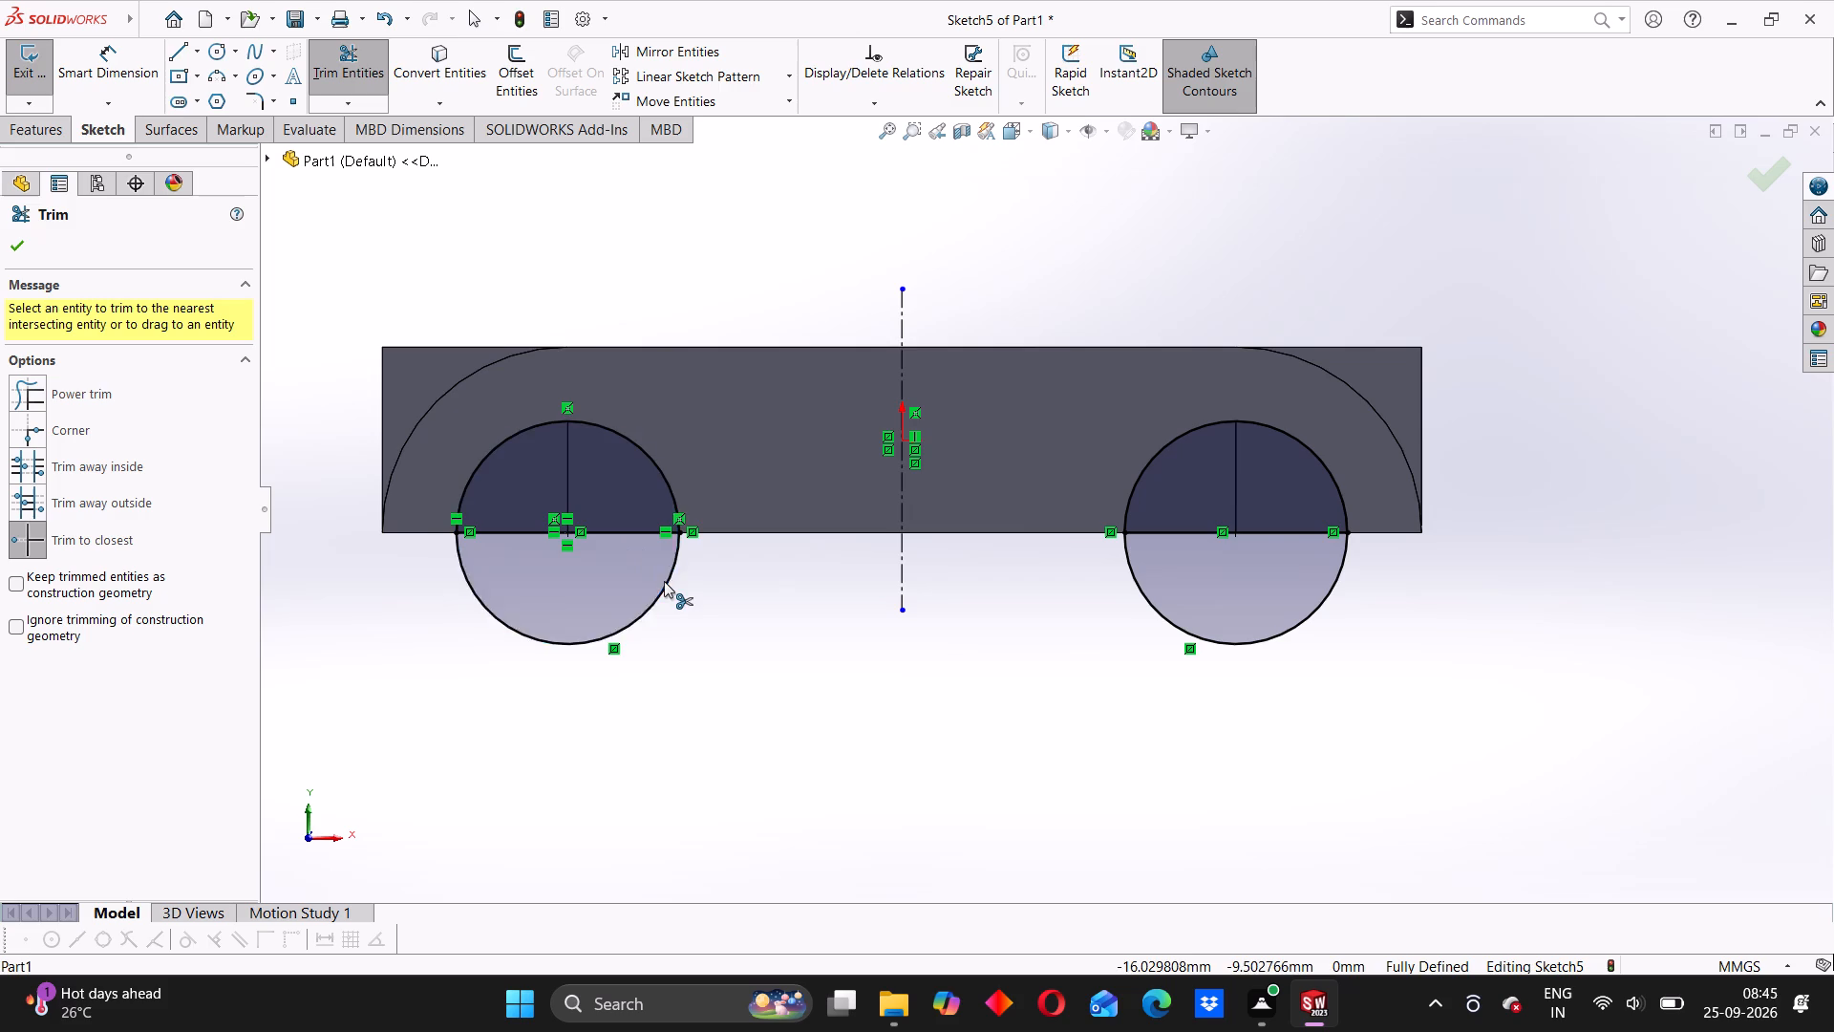
{"action": "left_click", "coordinate": [1148, 596]}
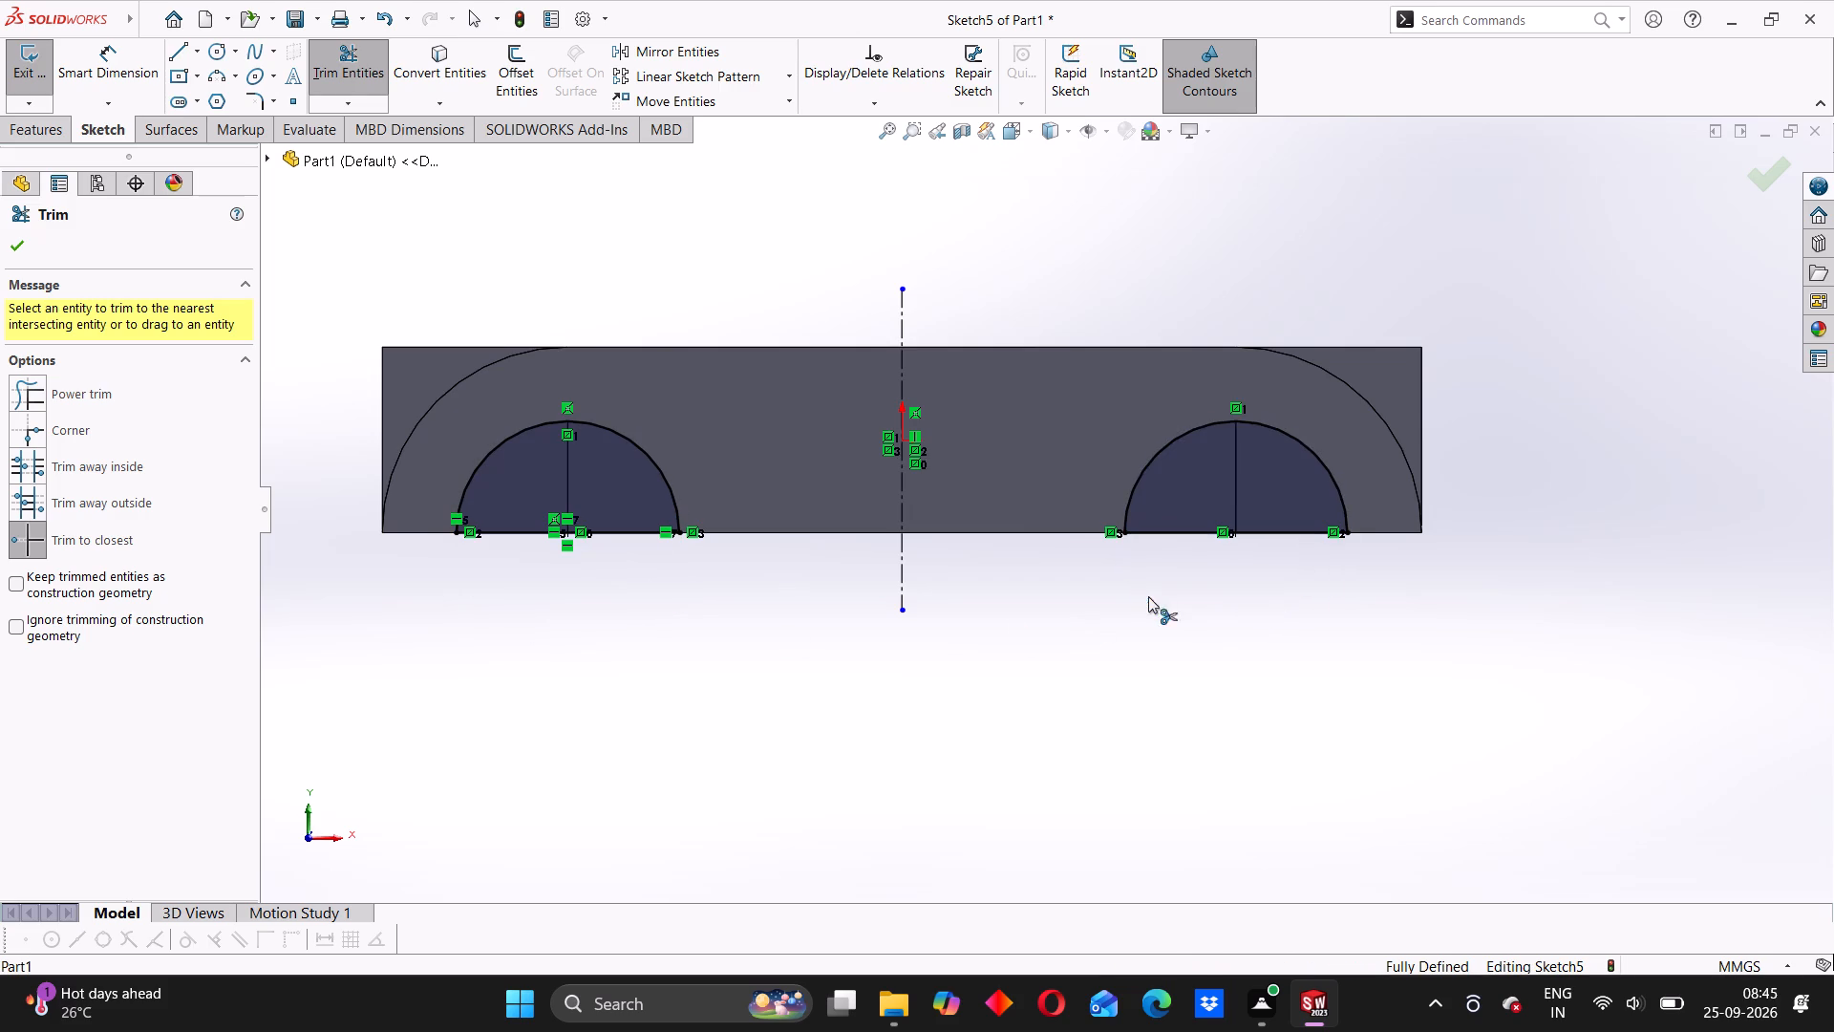
{"action": "scroll", "coordinate": [1025, 594], "scroll_direction": "up", "scroll_amount": 3}
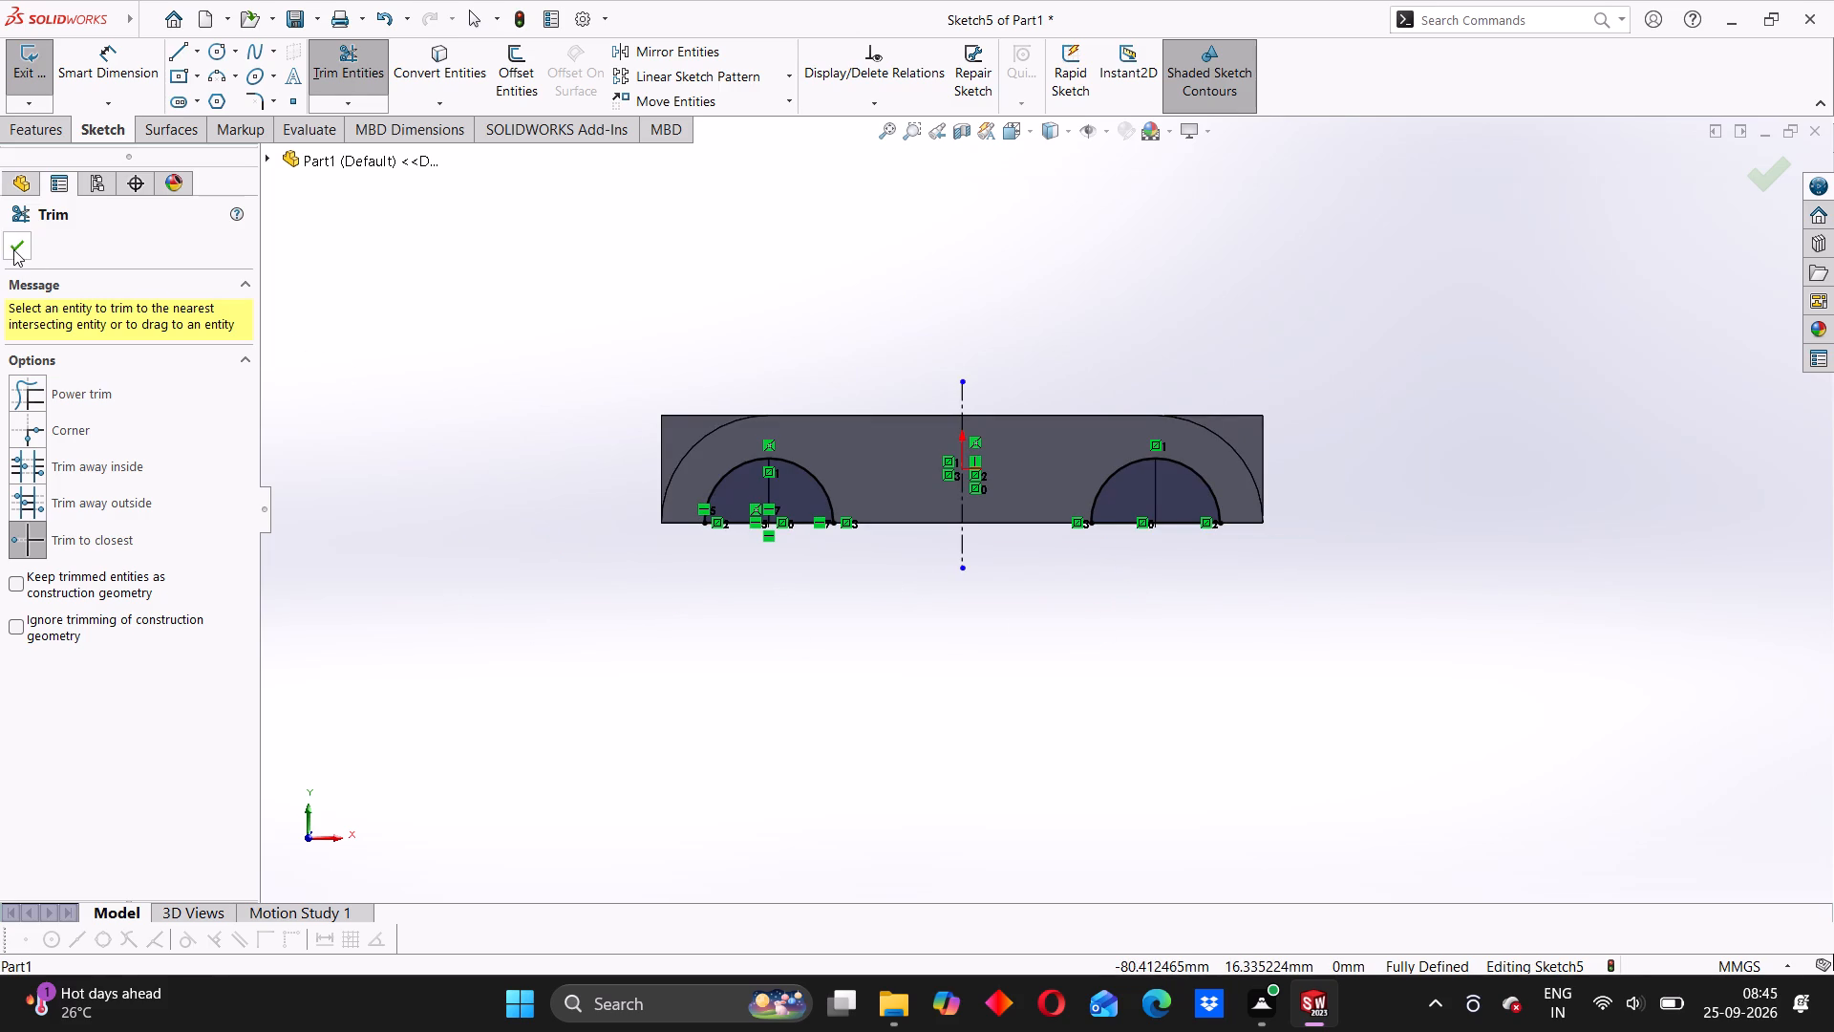
{"action": "left_click", "coordinate": [13, 249]}
Cut-extrude the two semicircular pin-seat profiles Through All along the block.
{"action": "left_click", "coordinate": [32, 137]}
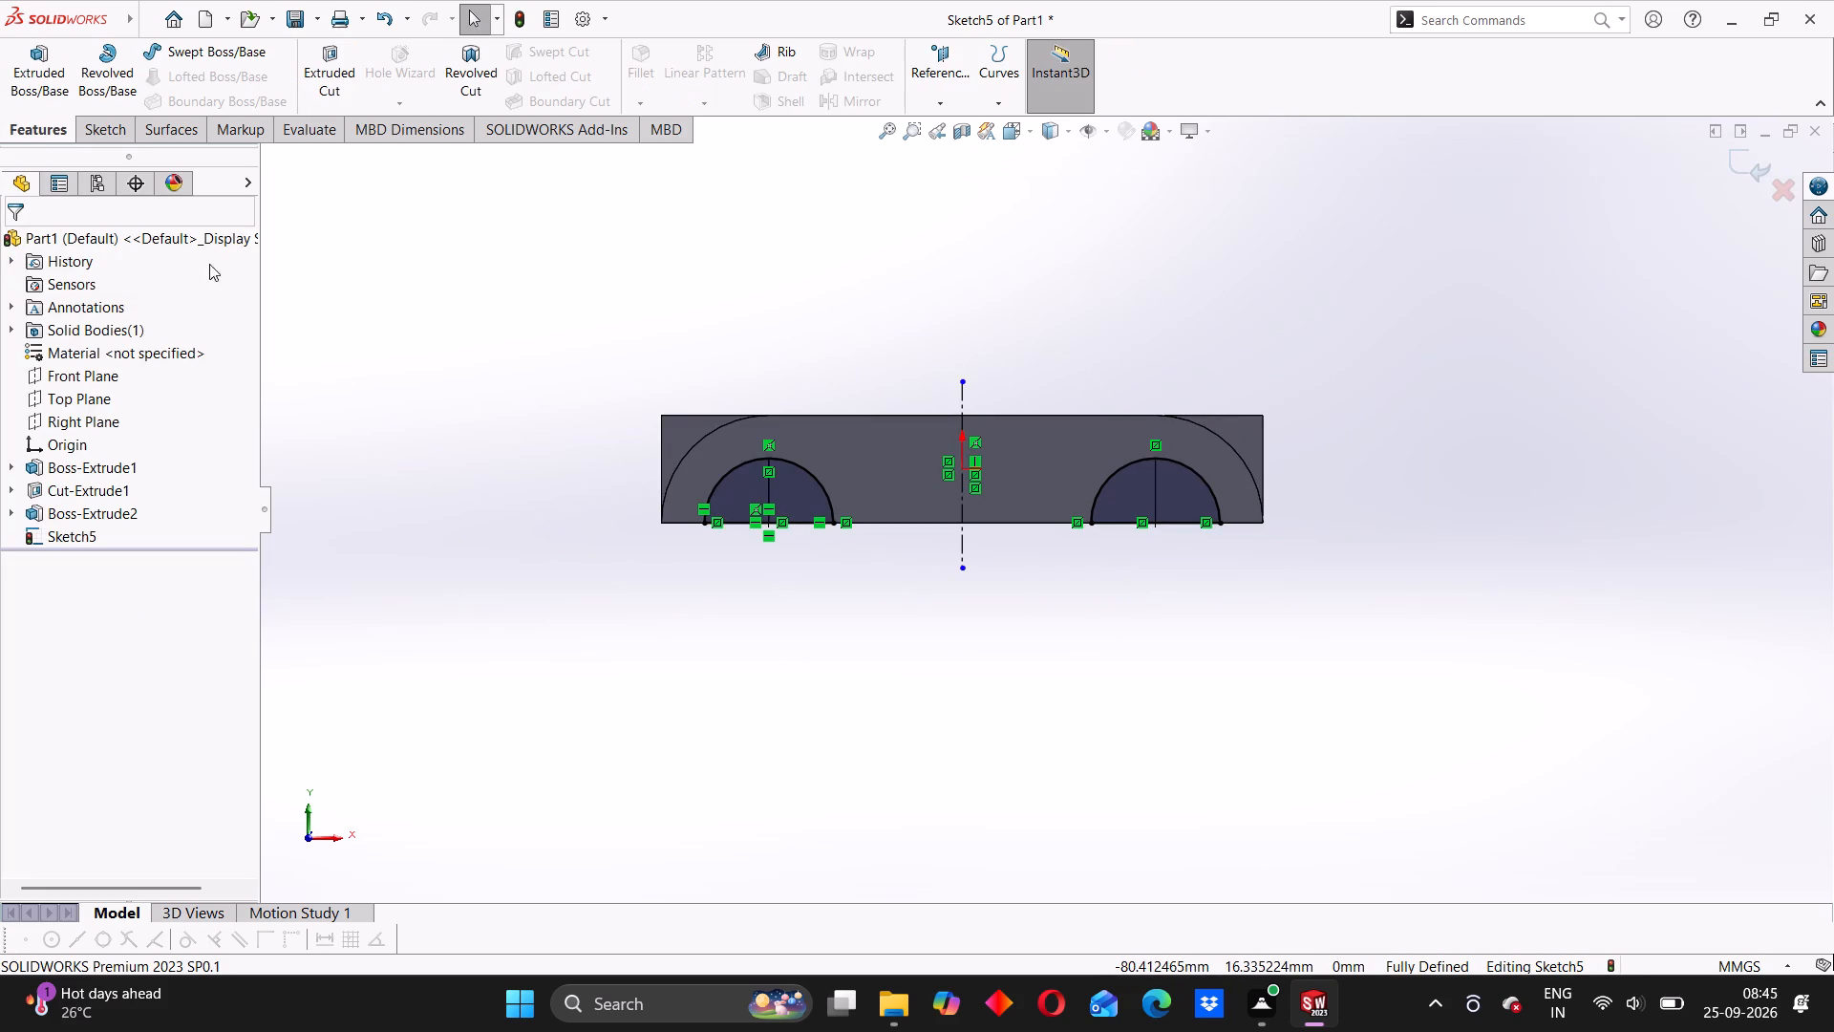
{"action": "left_click", "coordinate": [333, 66]}
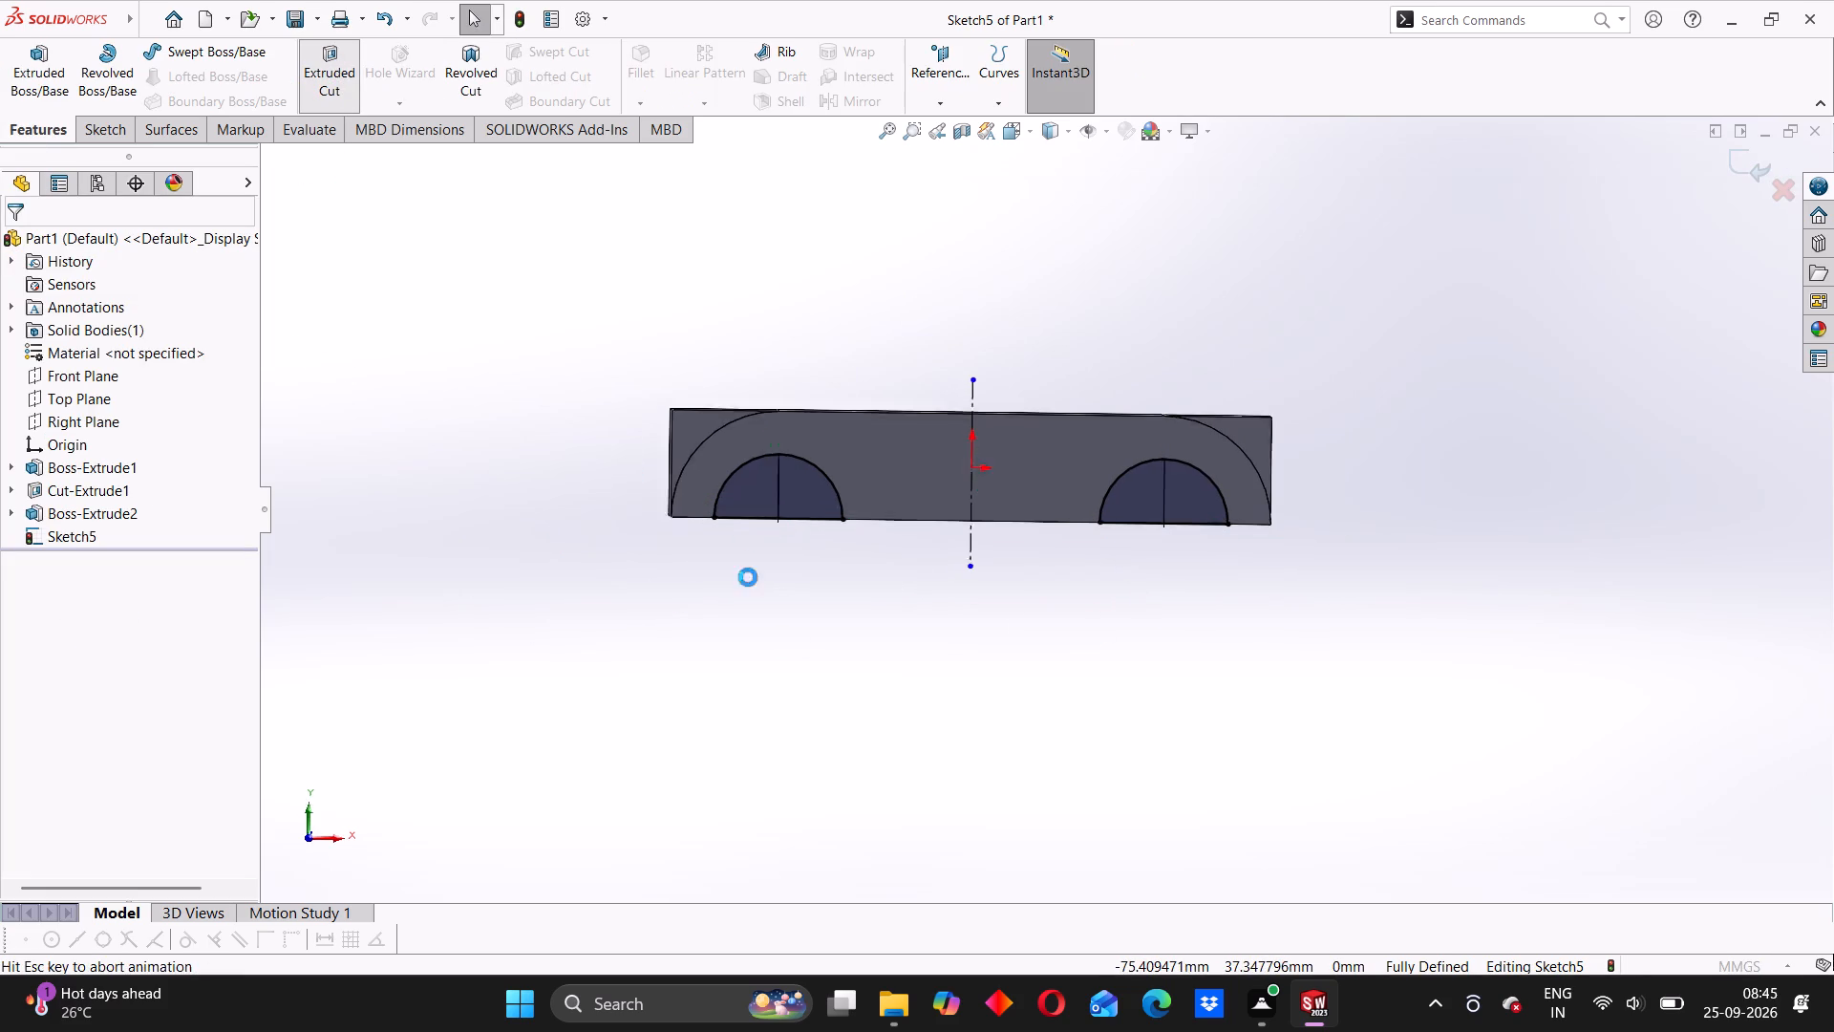
{"action": "middle_click_drag", "start_coordinate": [927, 540], "coordinate": [993, 640]}
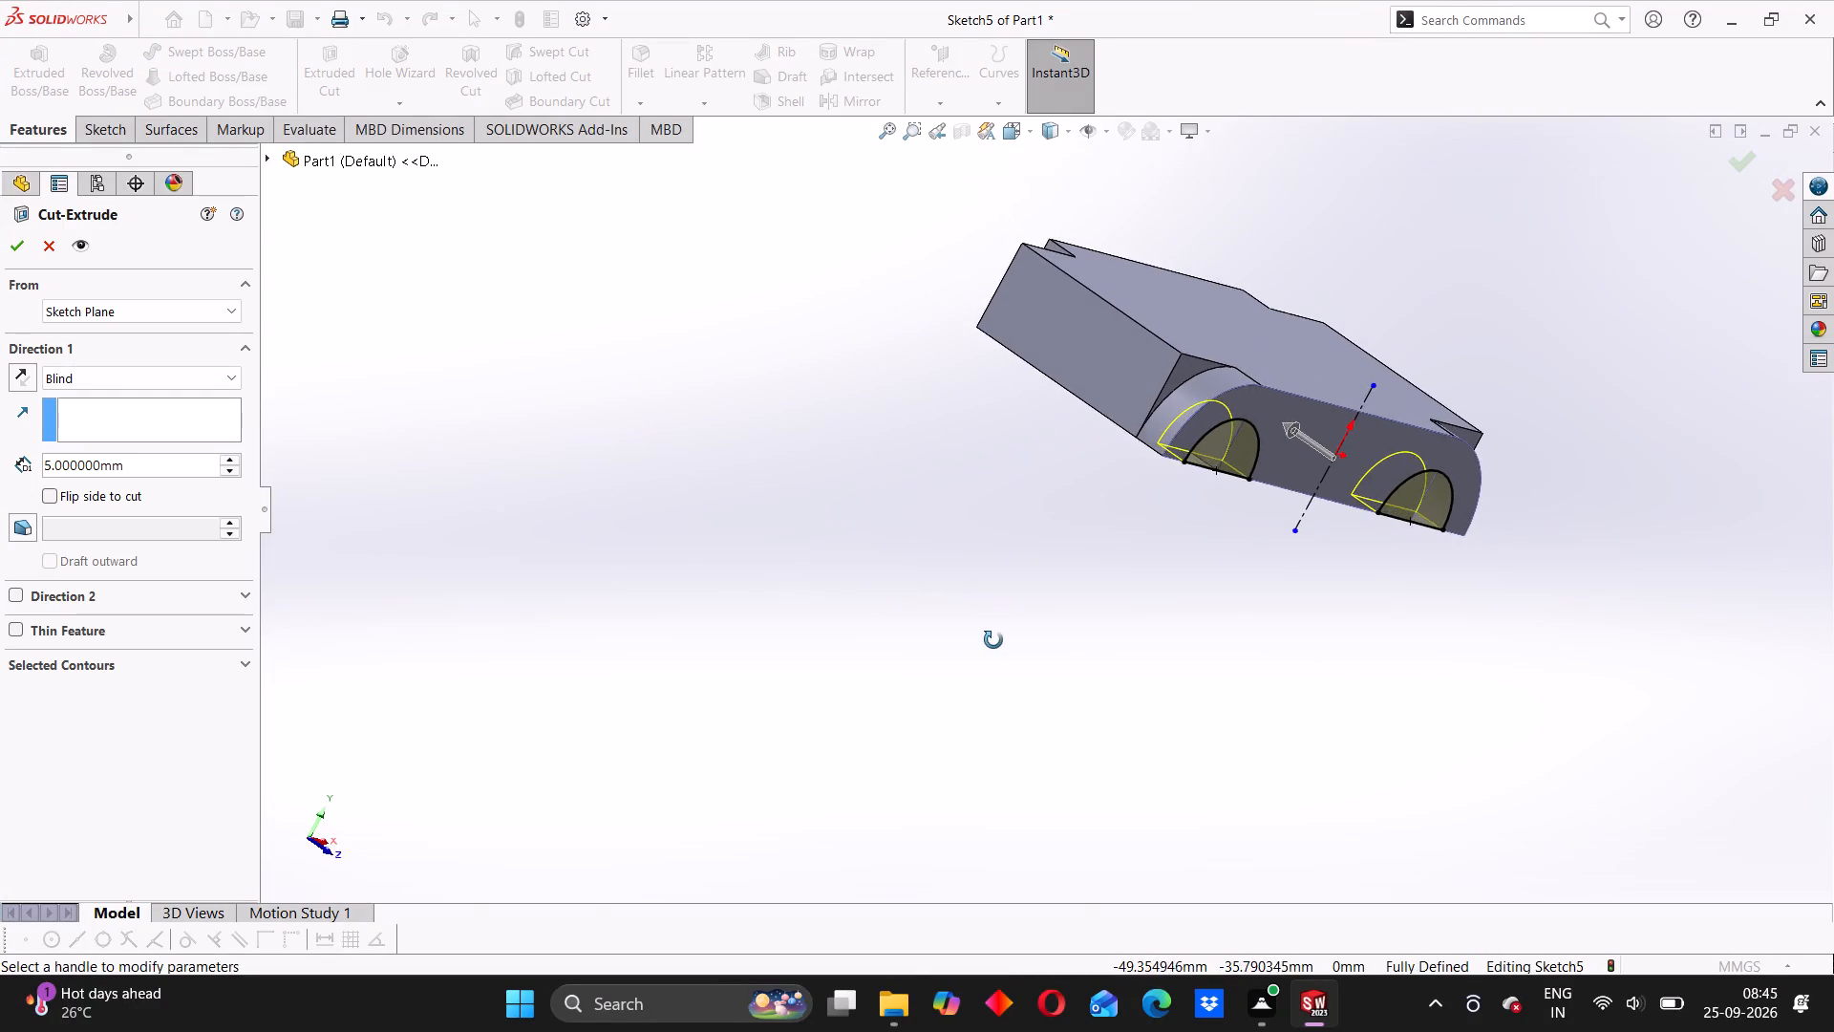
{"action": "middle_click_drag", "start_coordinate": [993, 640], "coordinate": [998, 662]}
{"action": "scroll", "coordinate": [1037, 591], "scroll_direction": "down", "scroll_amount": 2}
{"action": "scroll", "coordinate": [1037, 591], "scroll_direction": "up", "scroll_amount": 1}
{"action": "middle_click_drag", "start_coordinate": [1035, 585], "coordinate": [1039, 588]}
{"action": "scroll", "coordinate": [1035, 585], "scroll_direction": "up", "scroll_amount": 1}
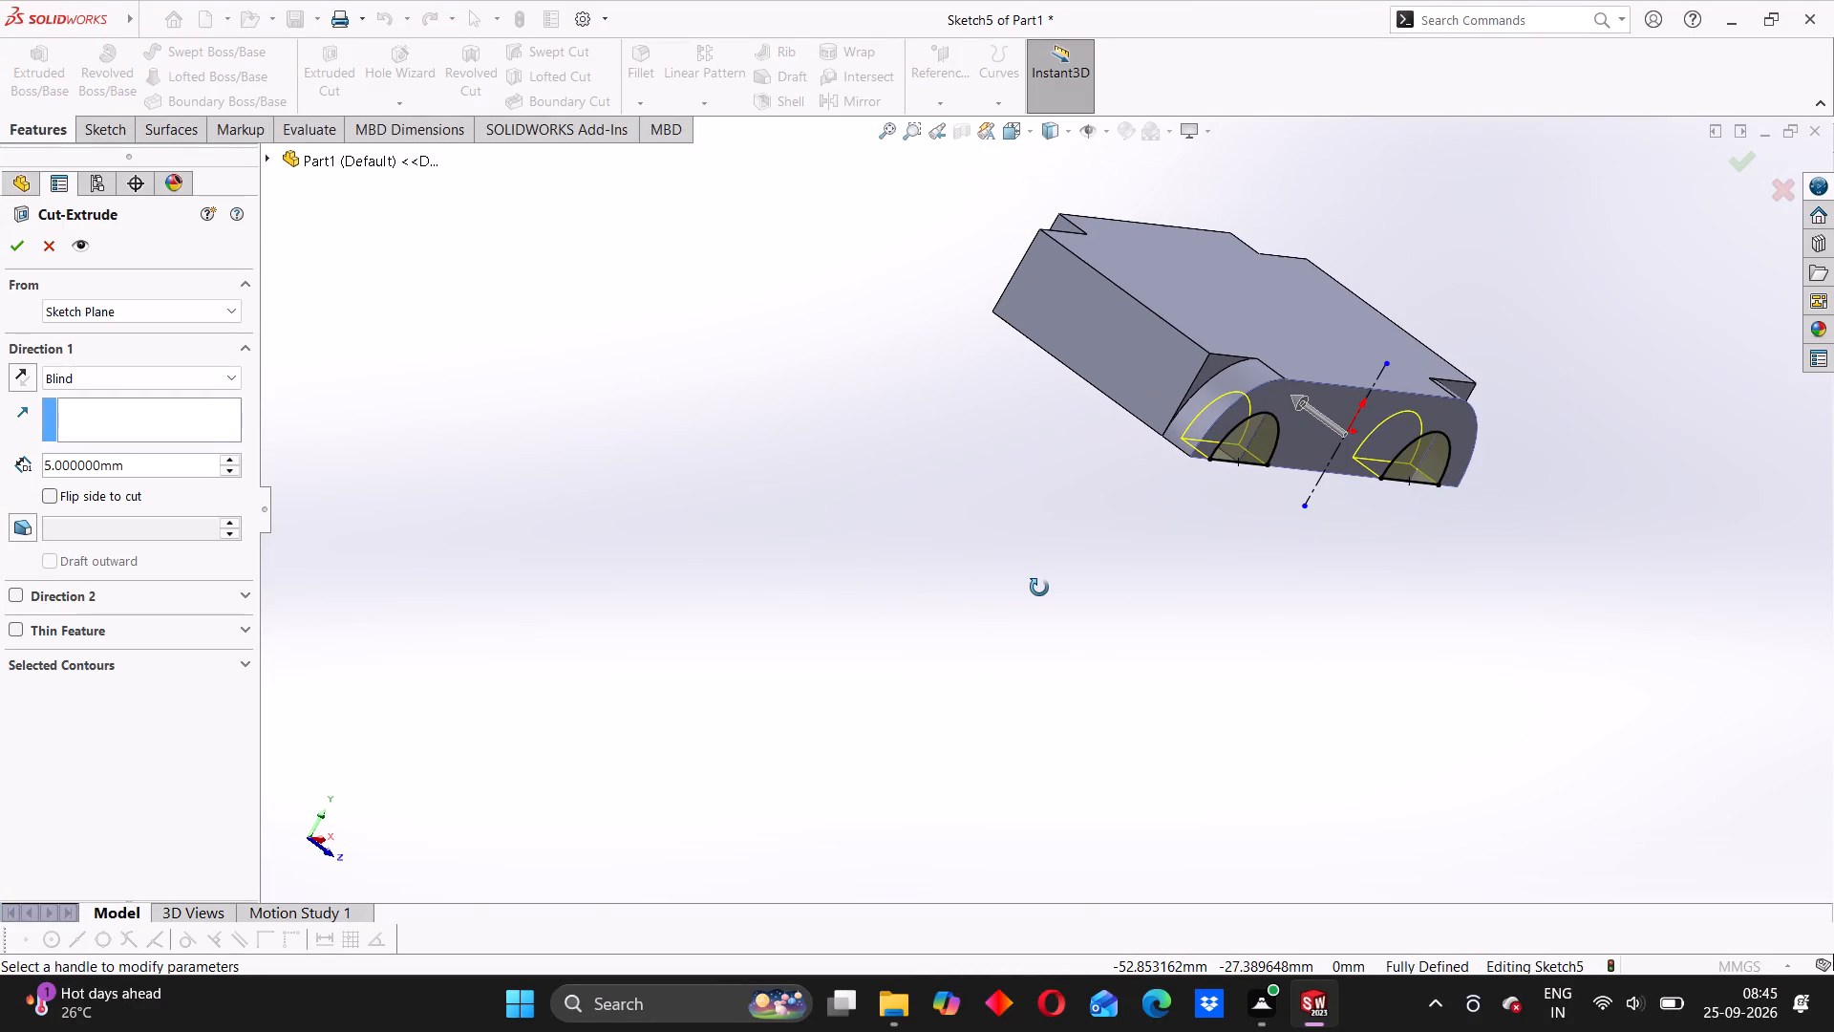
{"action": "middle_click_drag", "start_coordinate": [1039, 588], "coordinate": [1043, 596]}
{"action": "scroll", "coordinate": [1238, 537], "scroll_direction": "down", "scroll_amount": 1}
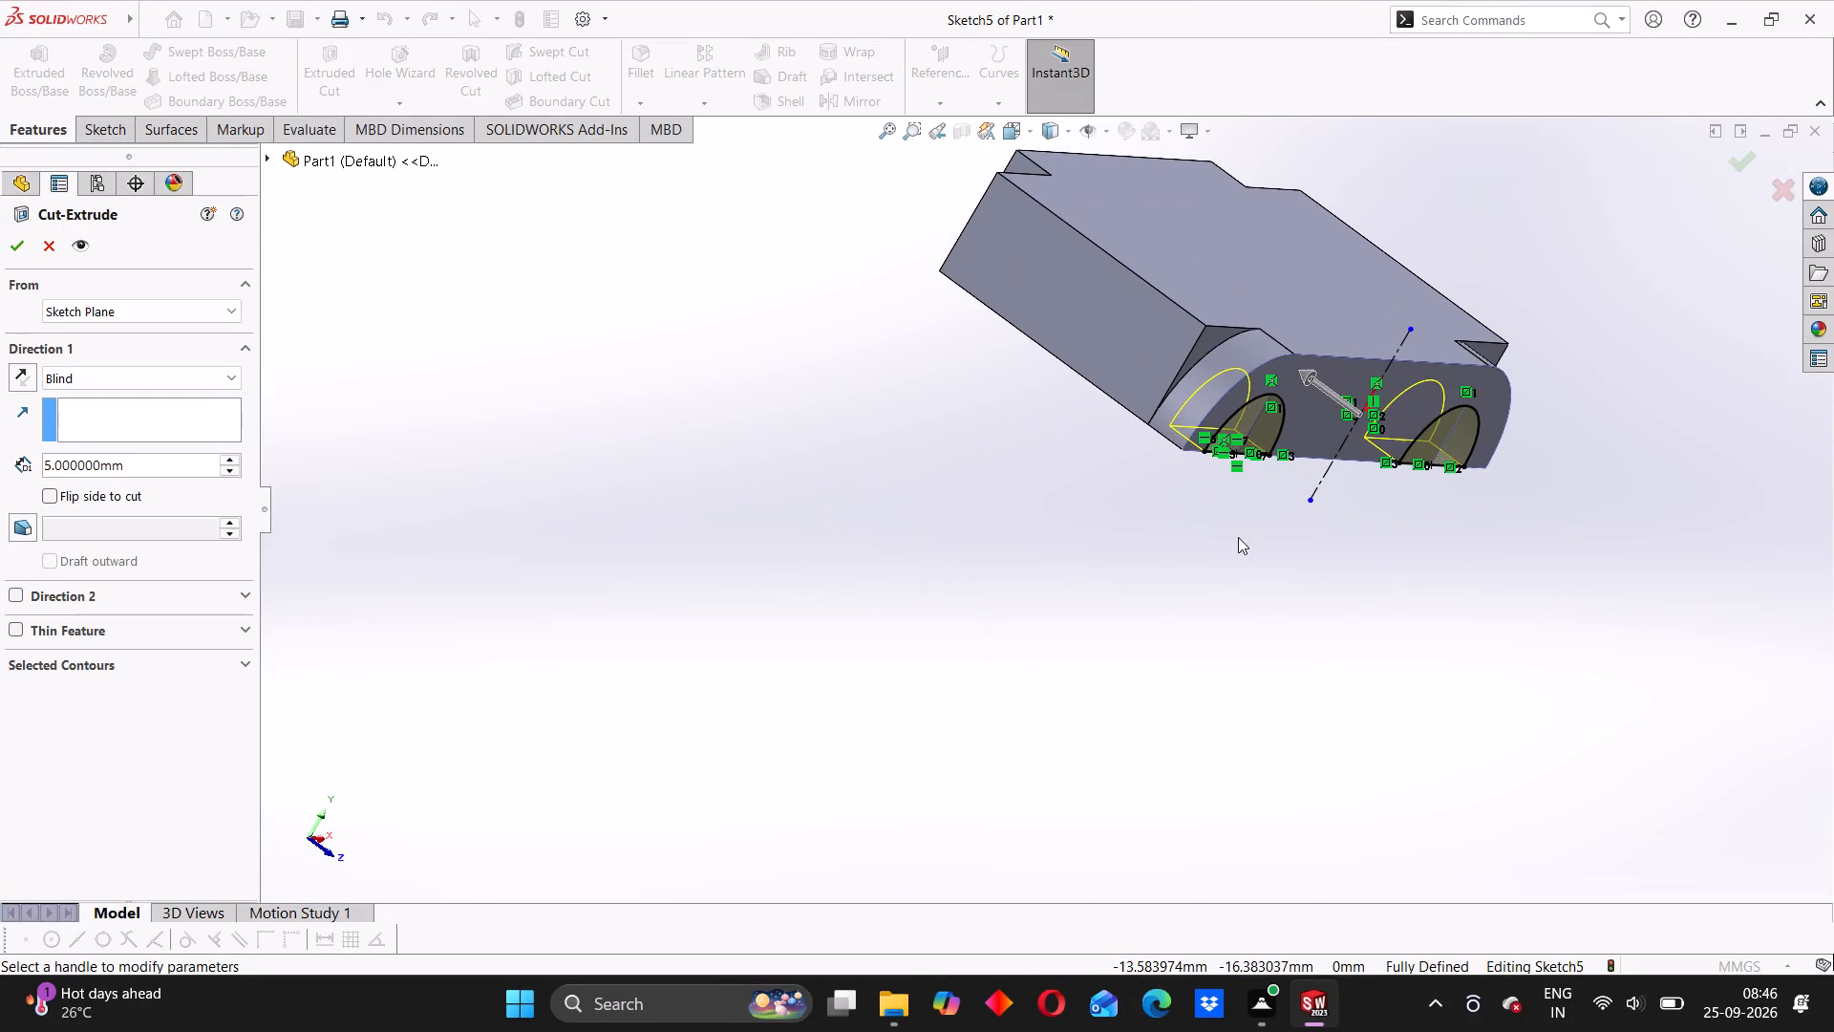
{"action": "scroll", "coordinate": [1238, 537], "scroll_direction": "up", "scroll_amount": 1}
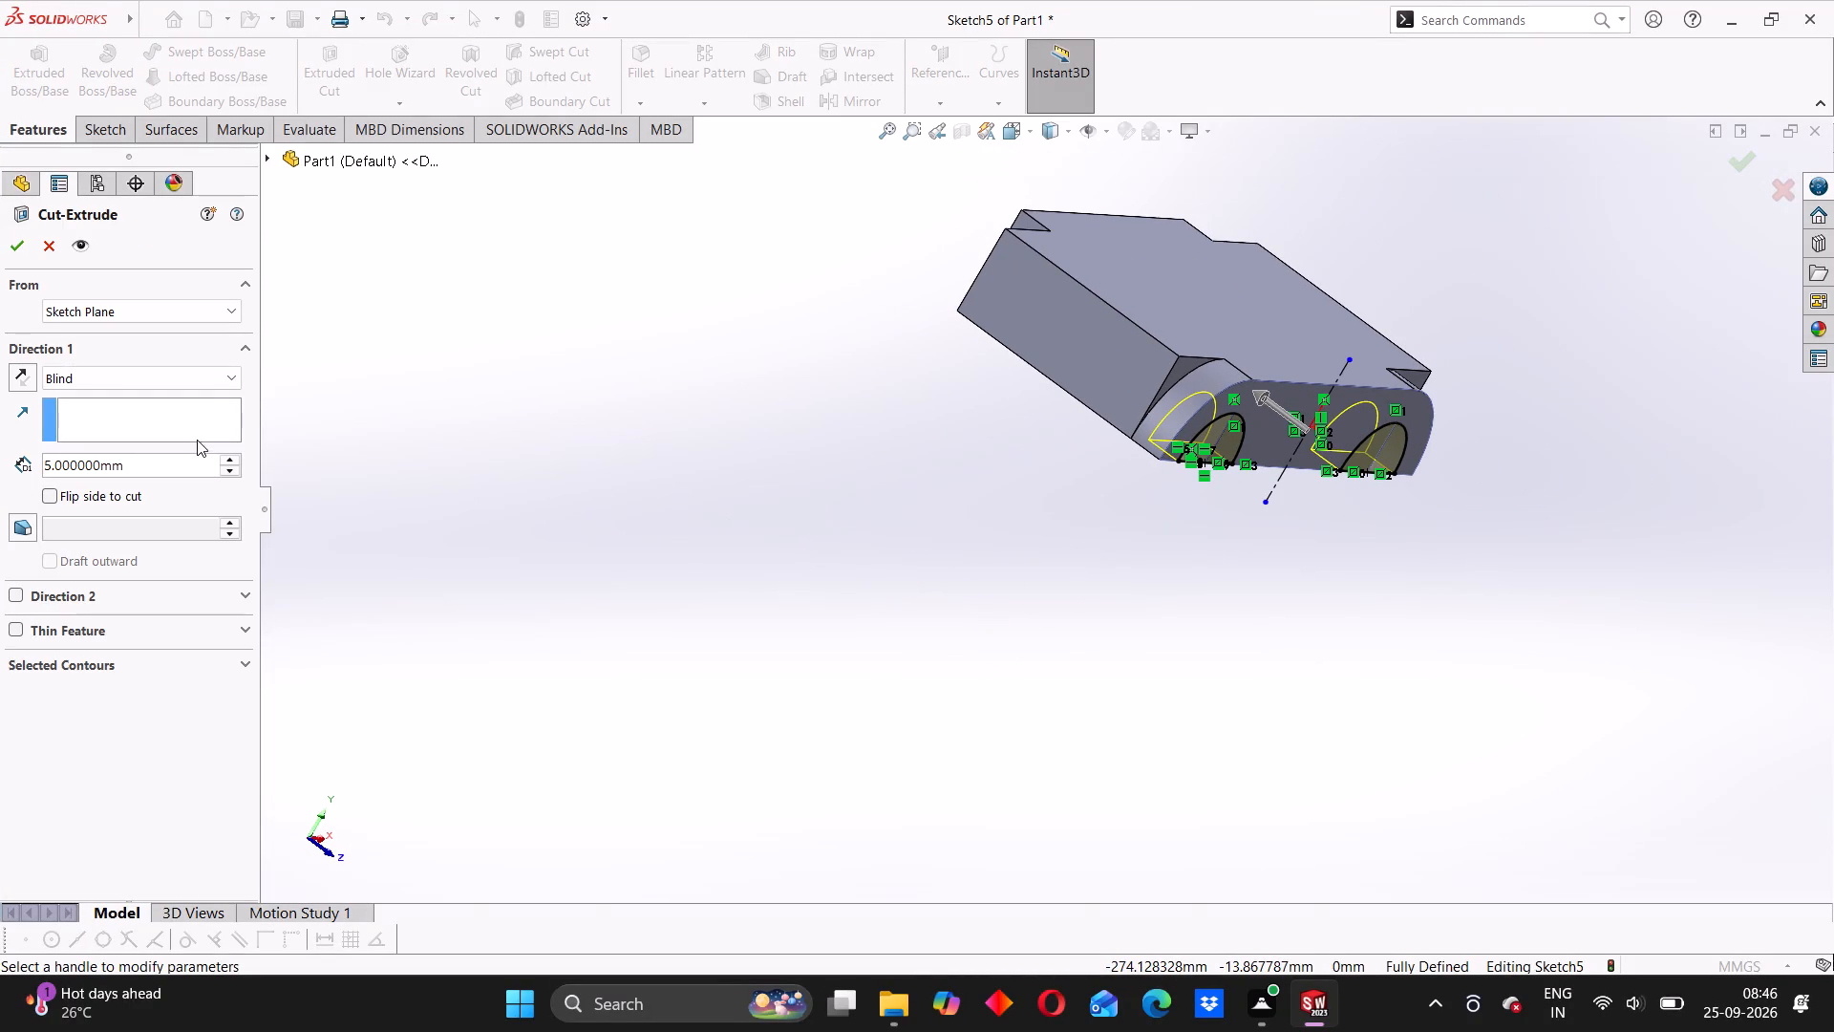
{"action": "left_click", "coordinate": [52, 376]}
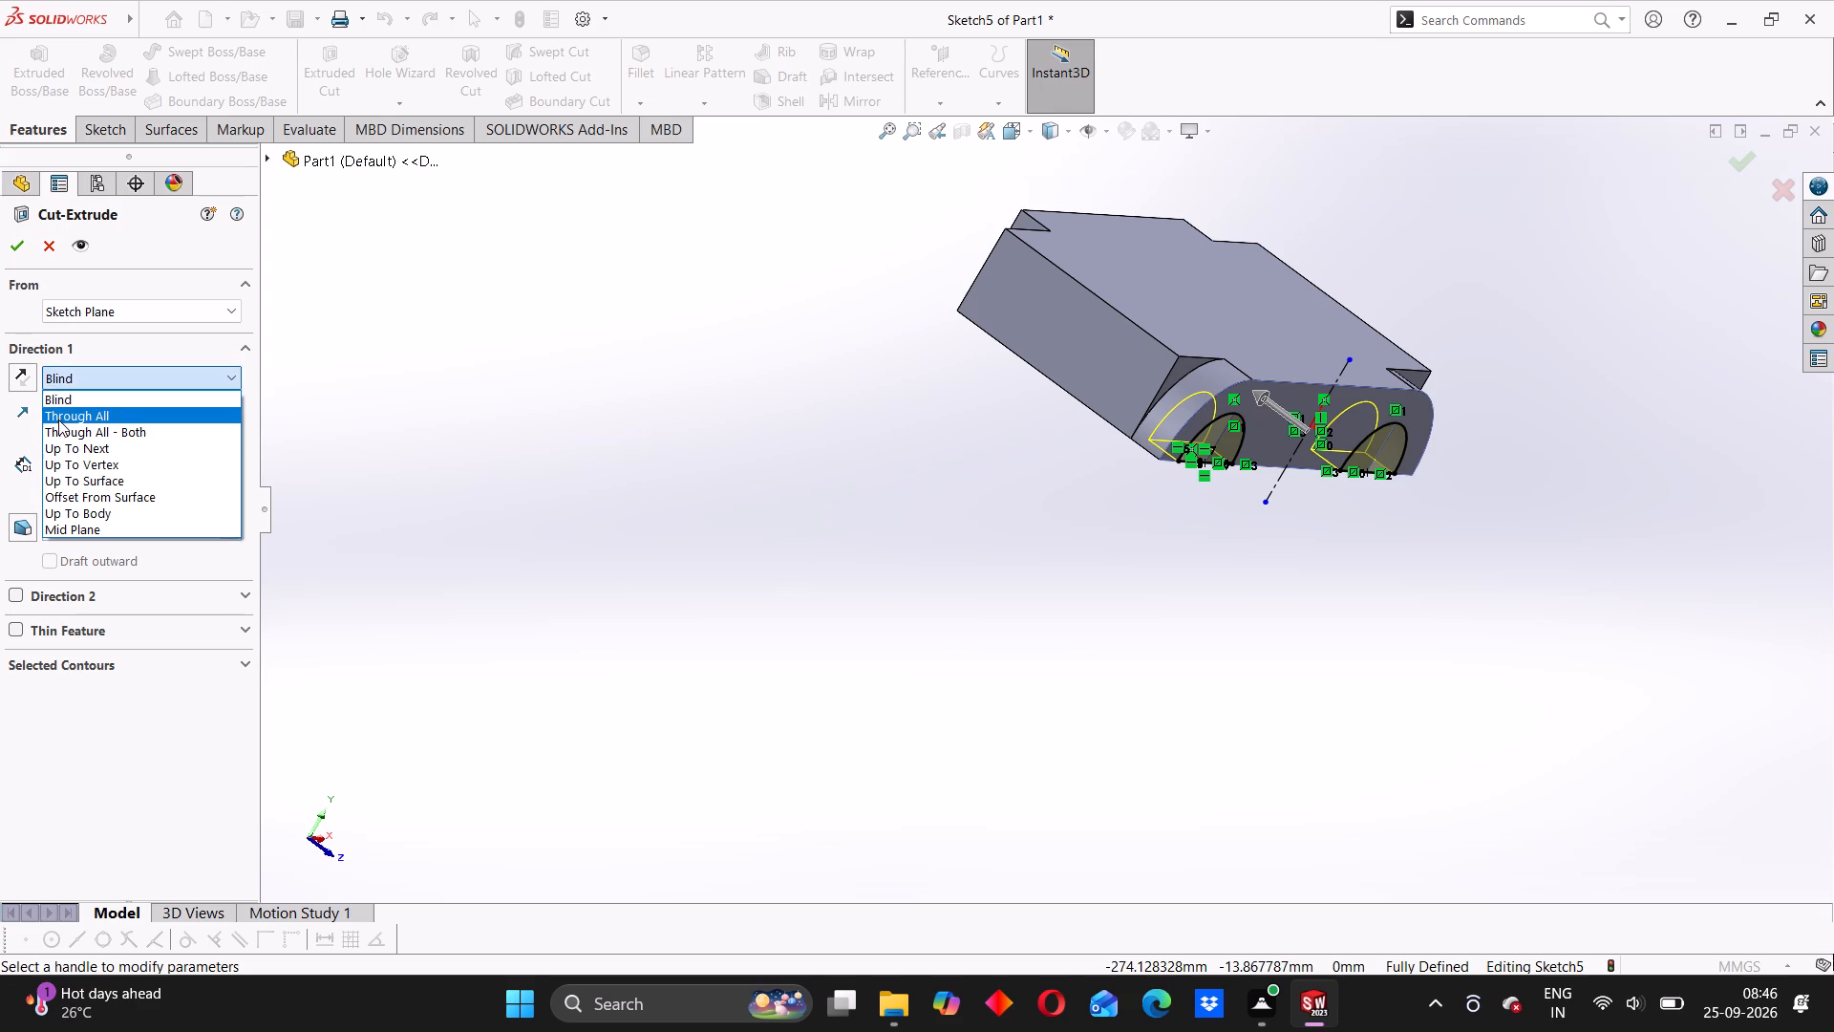
{"action": "left_click", "coordinate": [58, 419]}
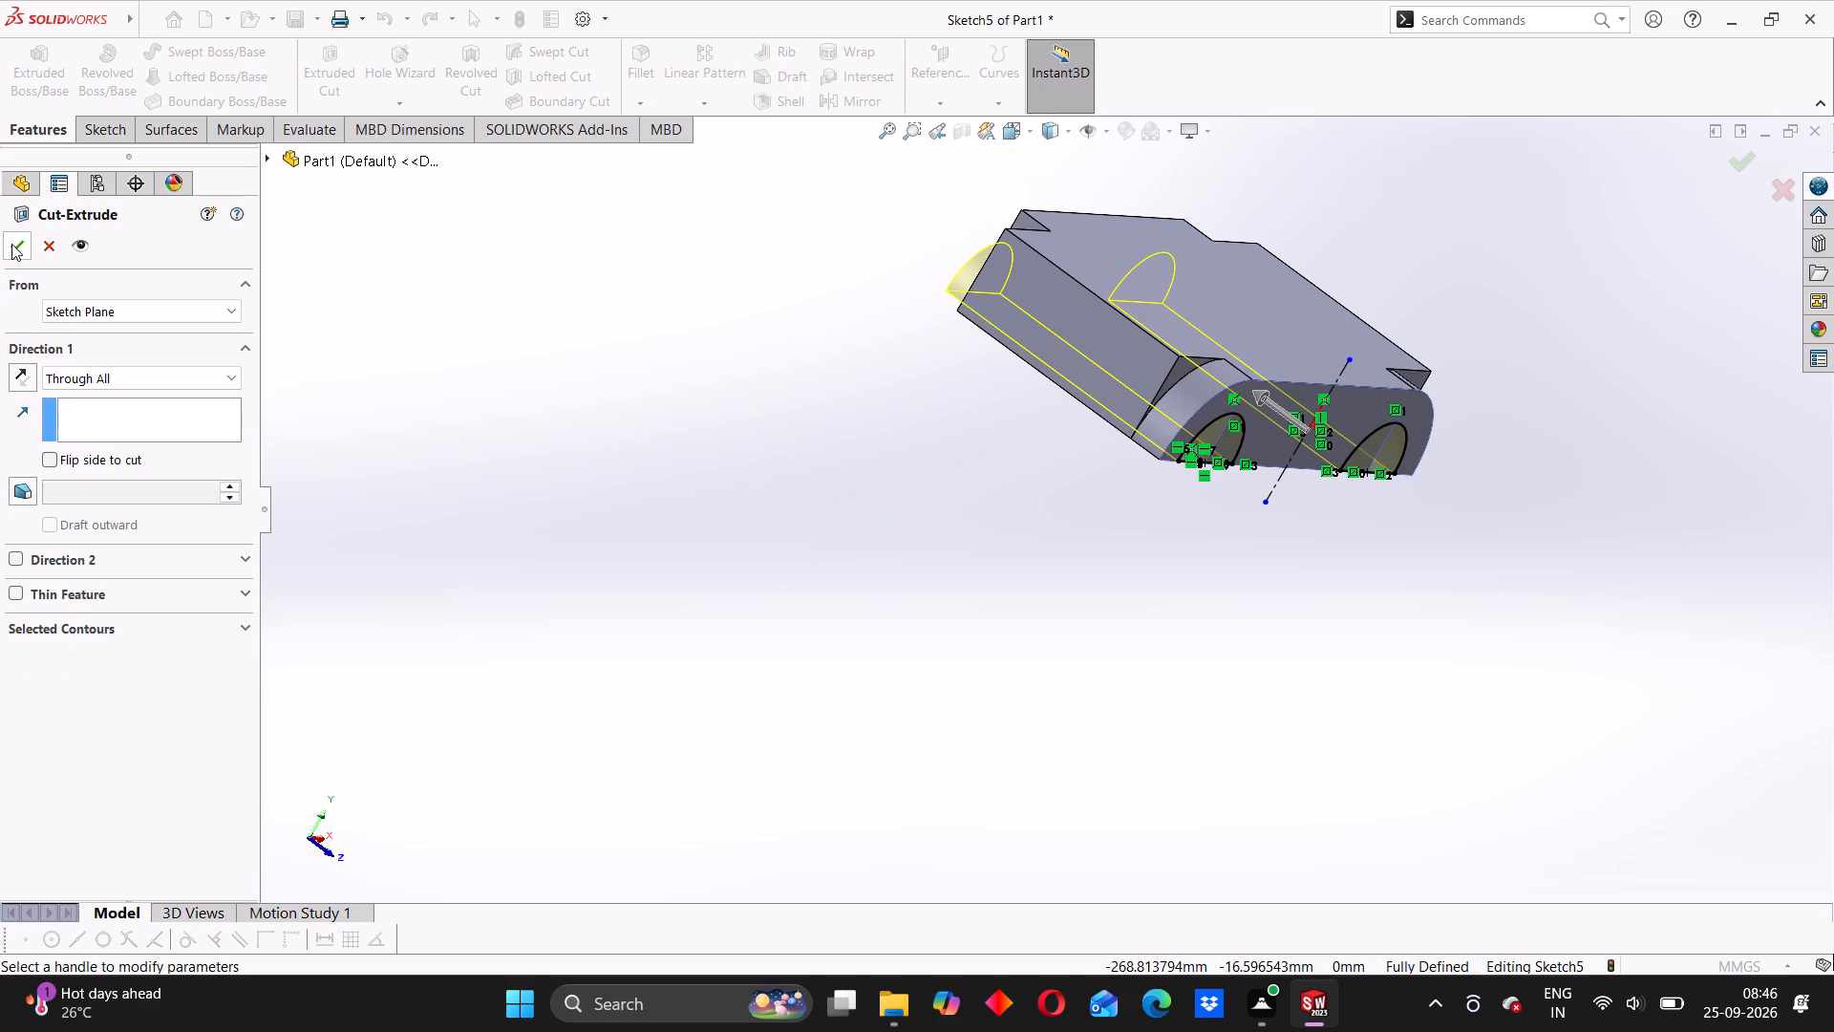
{"action": "left_click", "coordinate": [11, 244]}
Examine the semicircular pin-seat cuts and the arched corner bosses from several angles.
{"action": "middle_click_drag", "start_coordinate": [1241, 531], "coordinate": [1228, 542]}
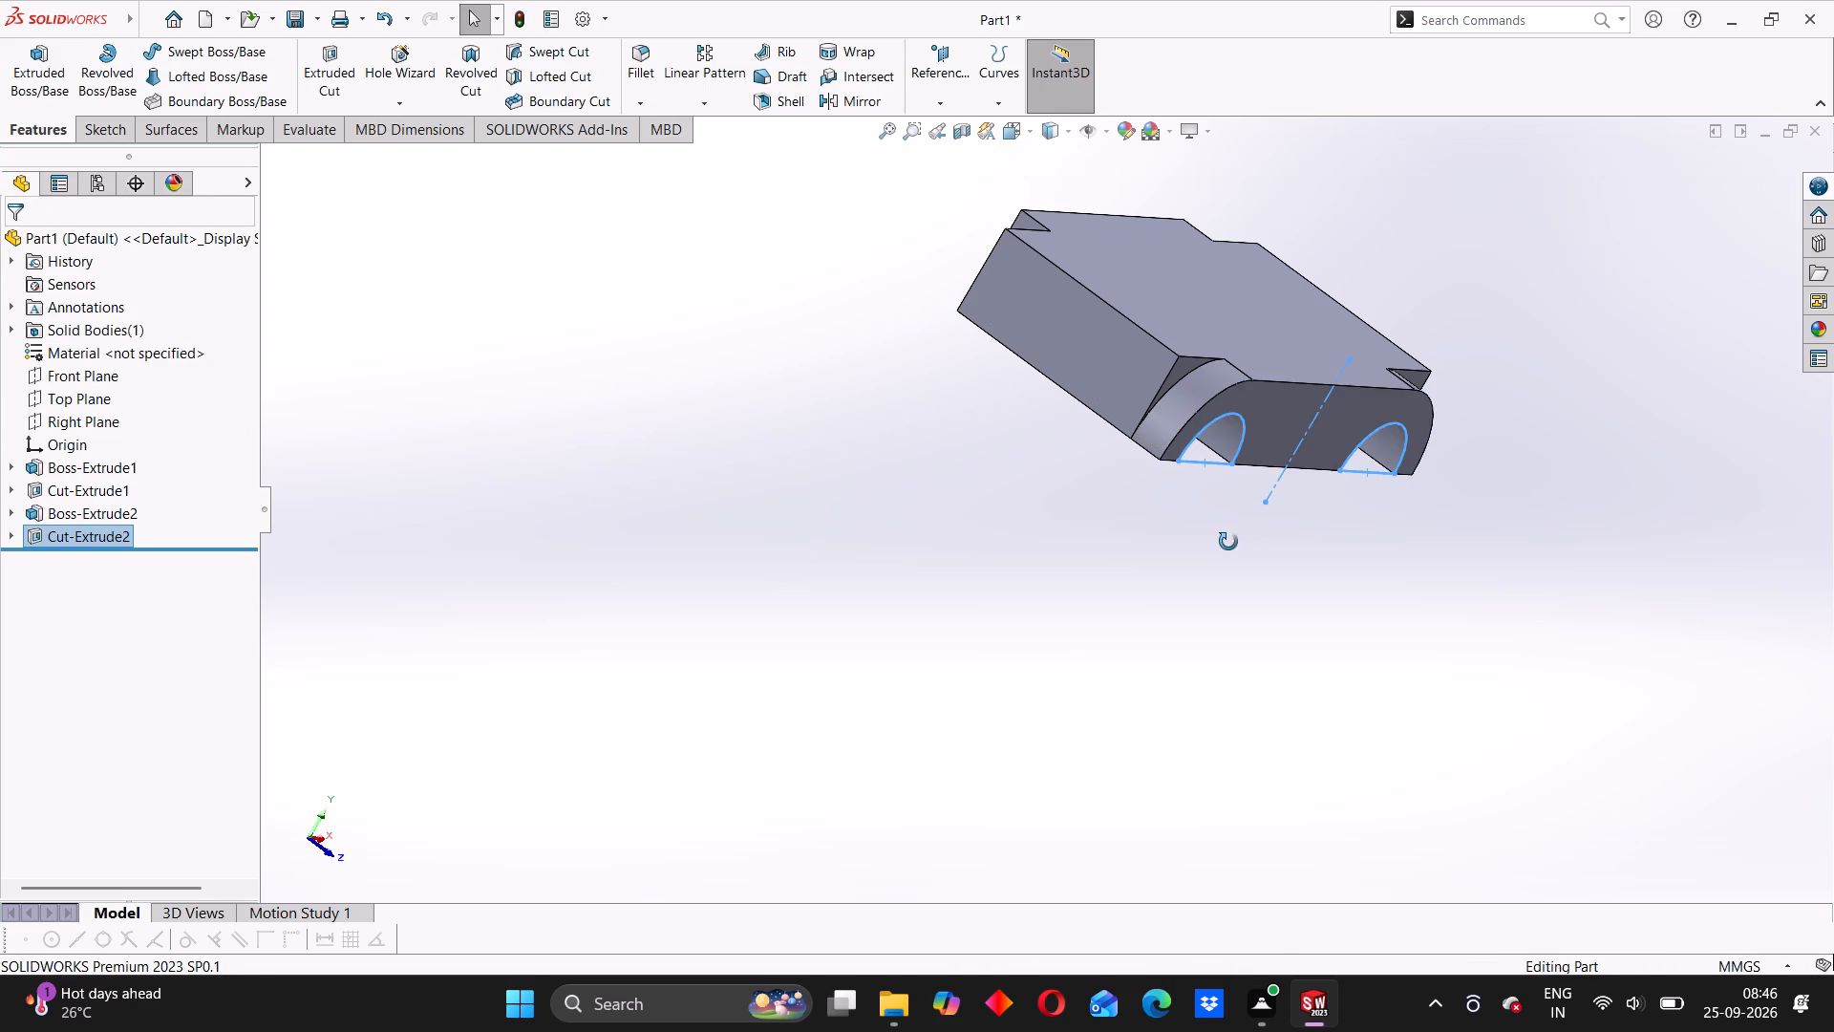
{"action": "middle_click_drag", "start_coordinate": [1228, 542], "coordinate": [1130, 399]}
{"action": "scroll", "coordinate": [1095, 474], "scroll_direction": "down", "scroll_amount": 1}
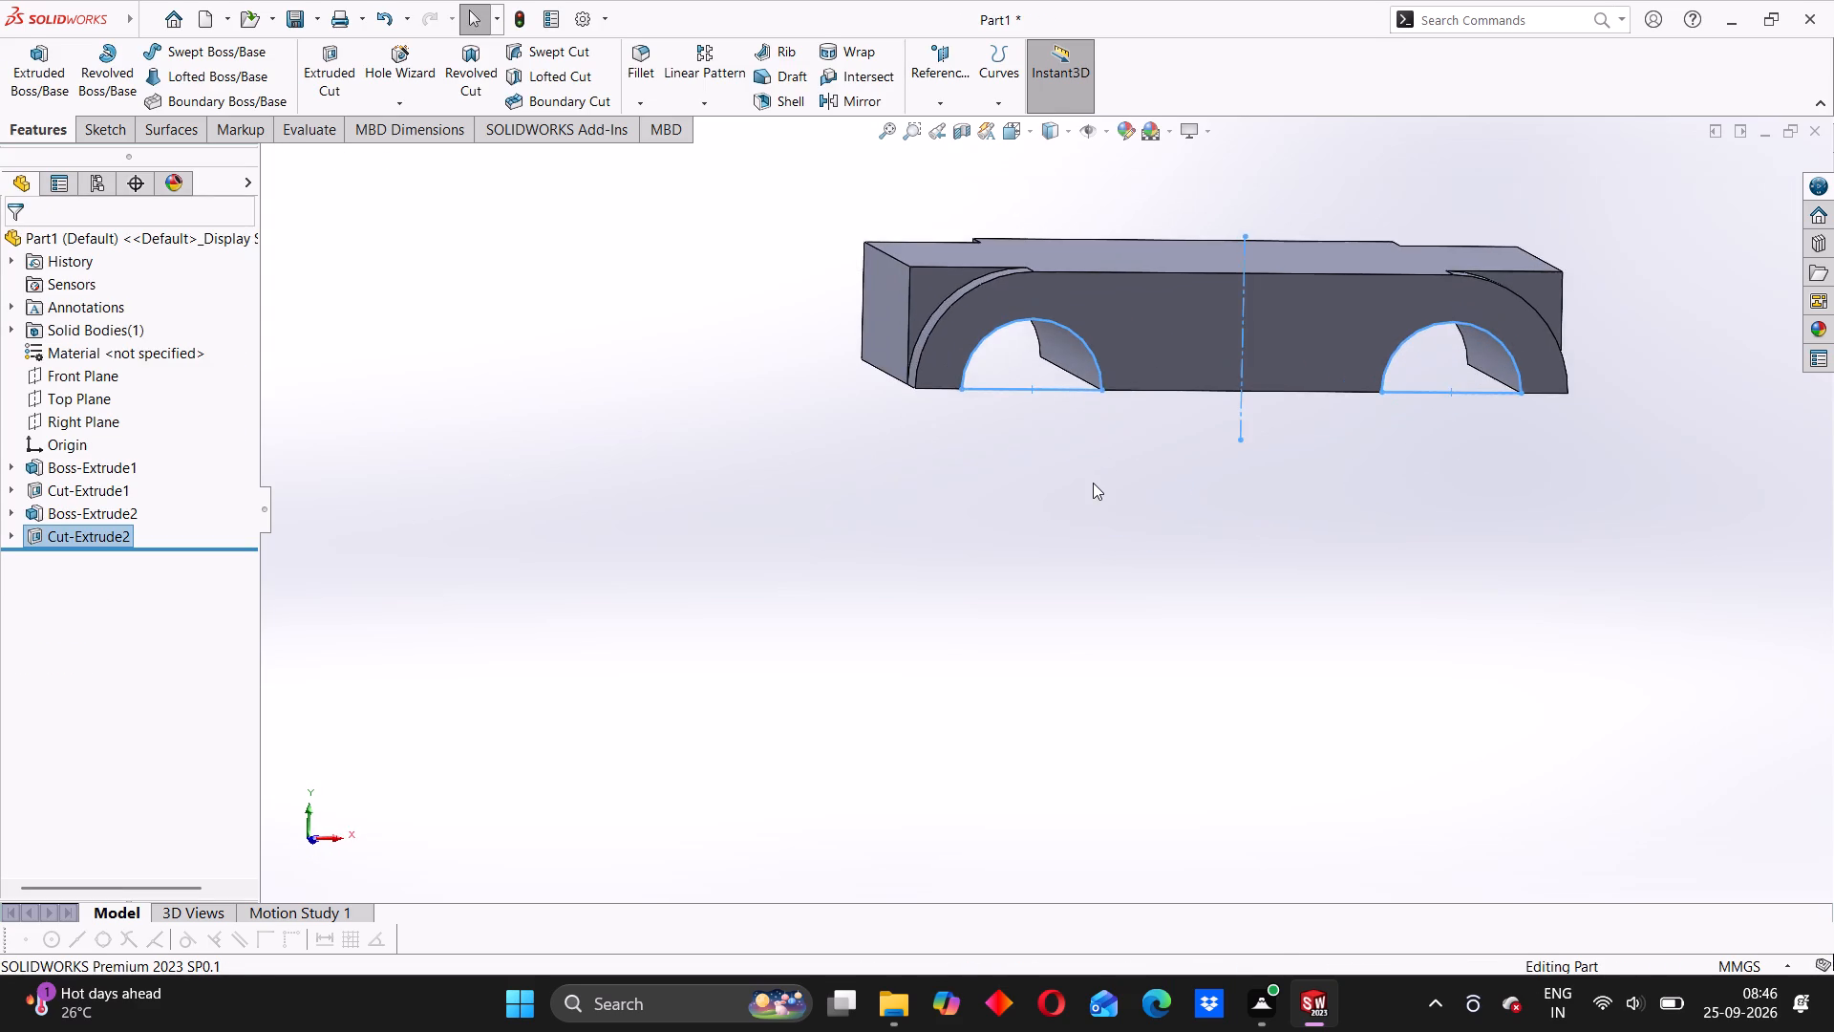
{"action": "scroll", "coordinate": [1093, 483], "scroll_direction": "up", "scroll_amount": 2}
{"action": "middle_click_drag", "start_coordinate": [1019, 484], "coordinate": [1088, 568]}
{"action": "left_click", "coordinate": [1073, 570]}
{"action": "middle_click_drag", "start_coordinate": [928, 525], "coordinate": [1030, 644]}
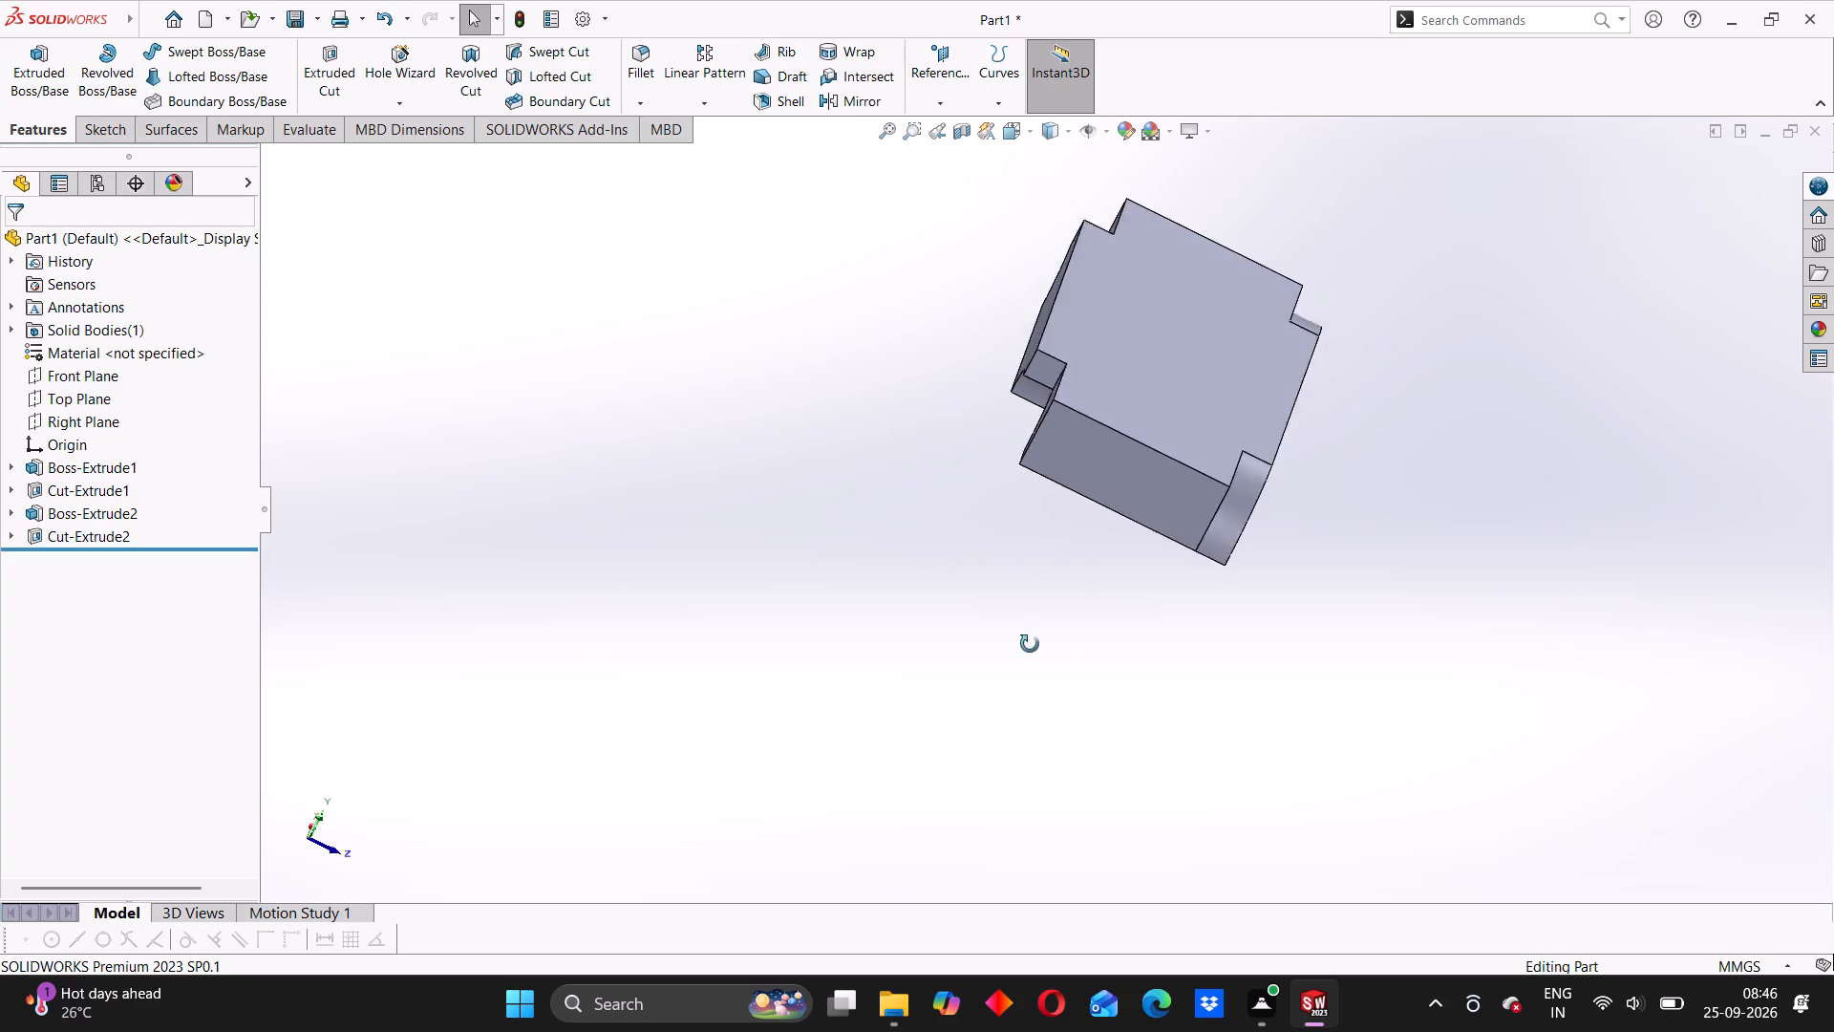
{"action": "middle_click_drag", "start_coordinate": [1030, 644], "coordinate": [1107, 702]}
{"action": "middle_click_drag", "start_coordinate": [1102, 653], "coordinate": [859, 587]}
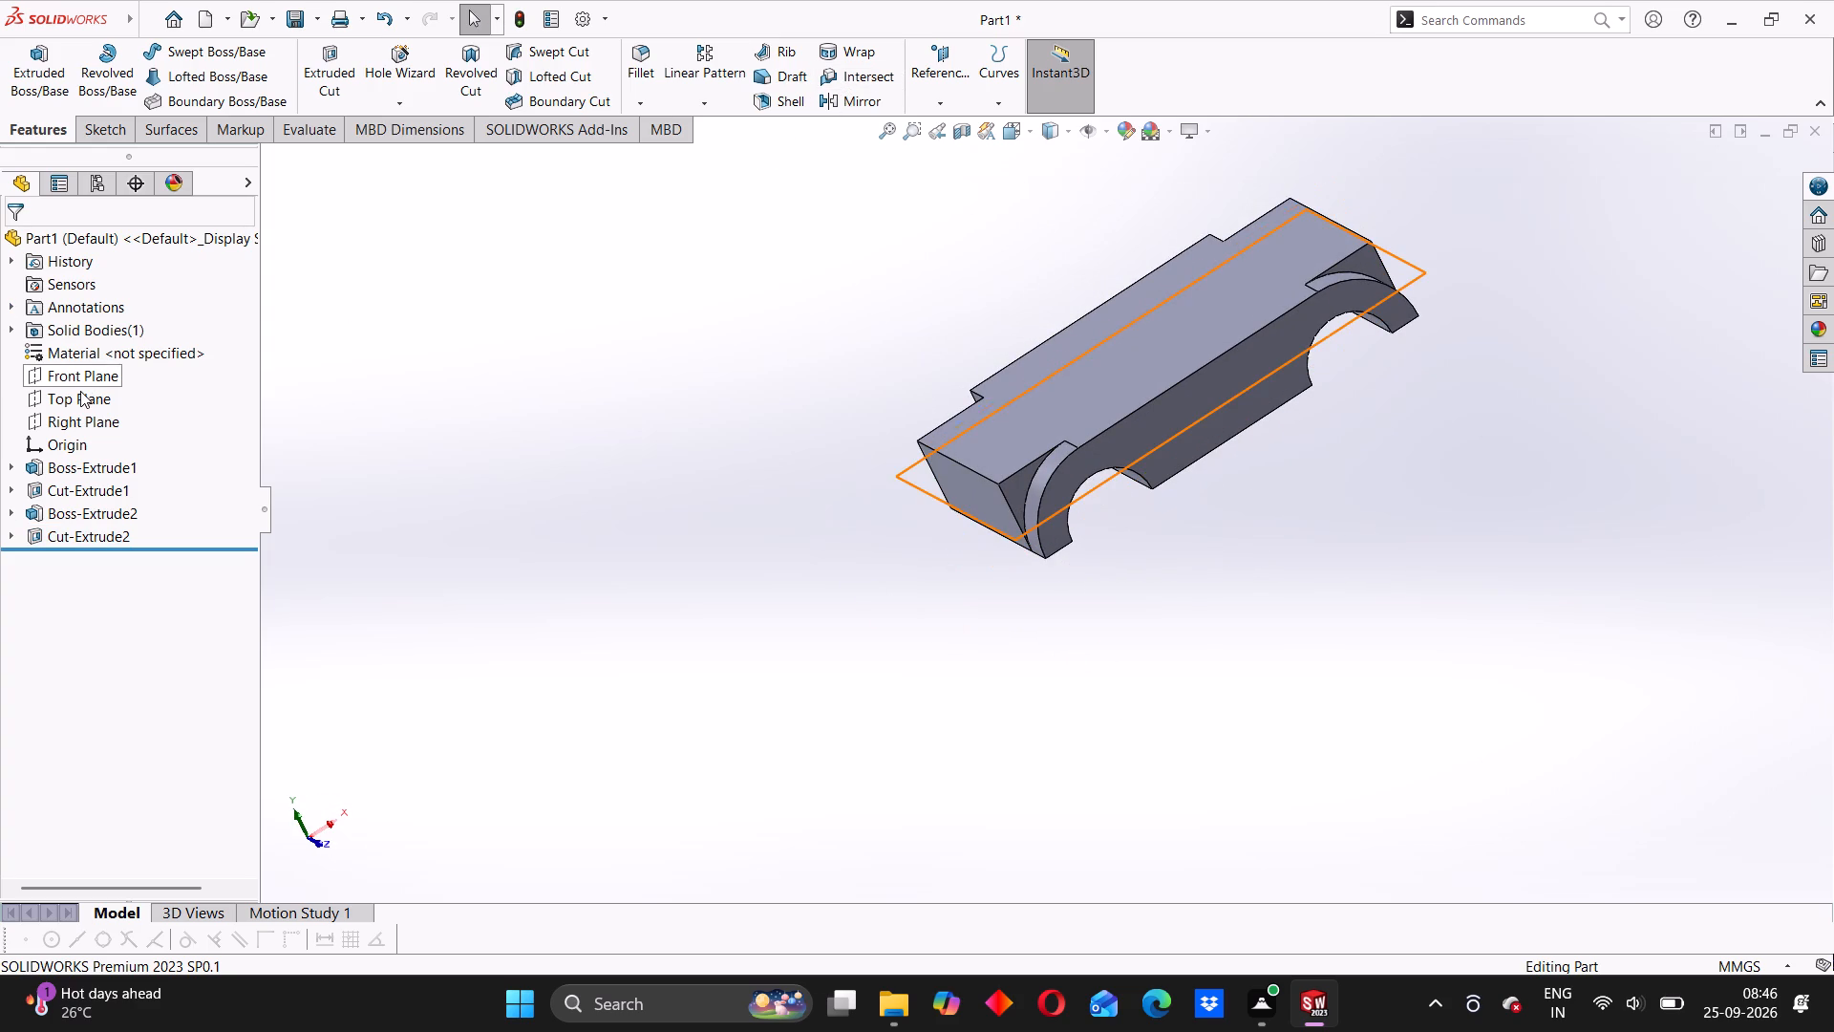
Mirror the arched corner bosses (Boss-Extrude2) about the Front Plane onto the block's opposite side.
{"action": "middle_click_drag", "start_coordinate": [544, 551], "coordinate": [613, 582]}
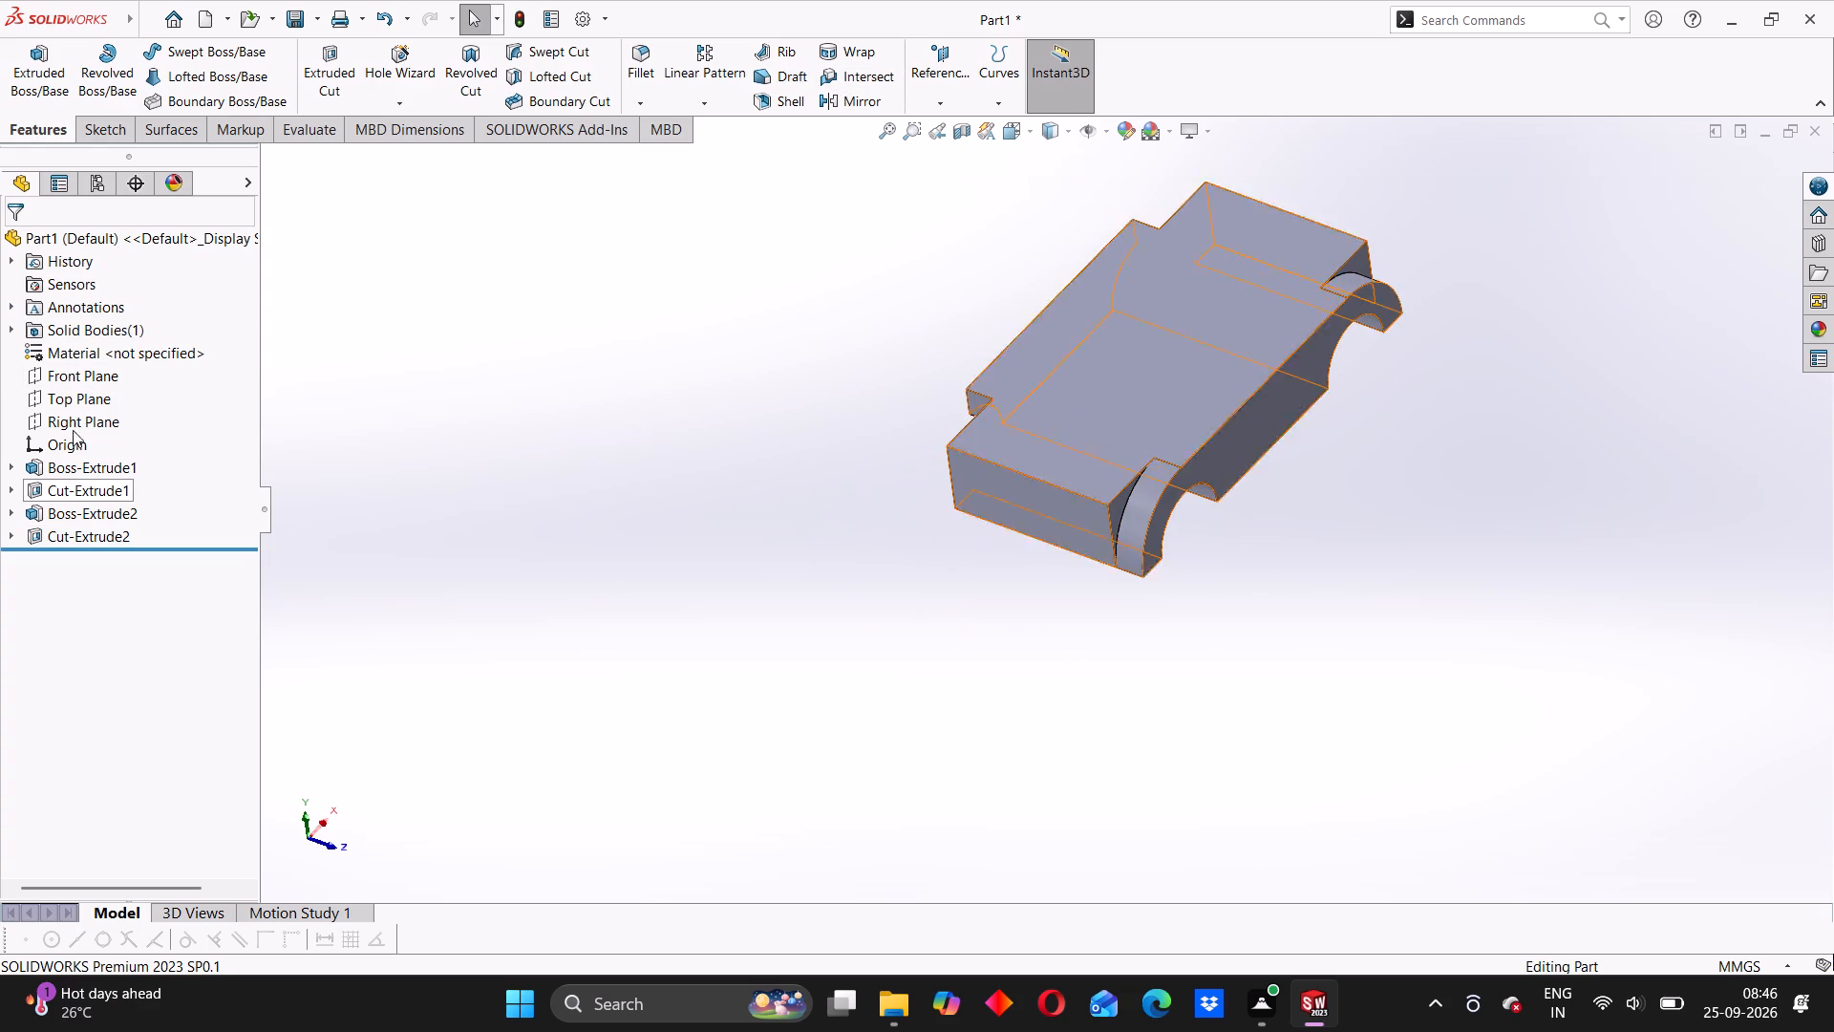
{"action": "left_click", "coordinate": [76, 371]}
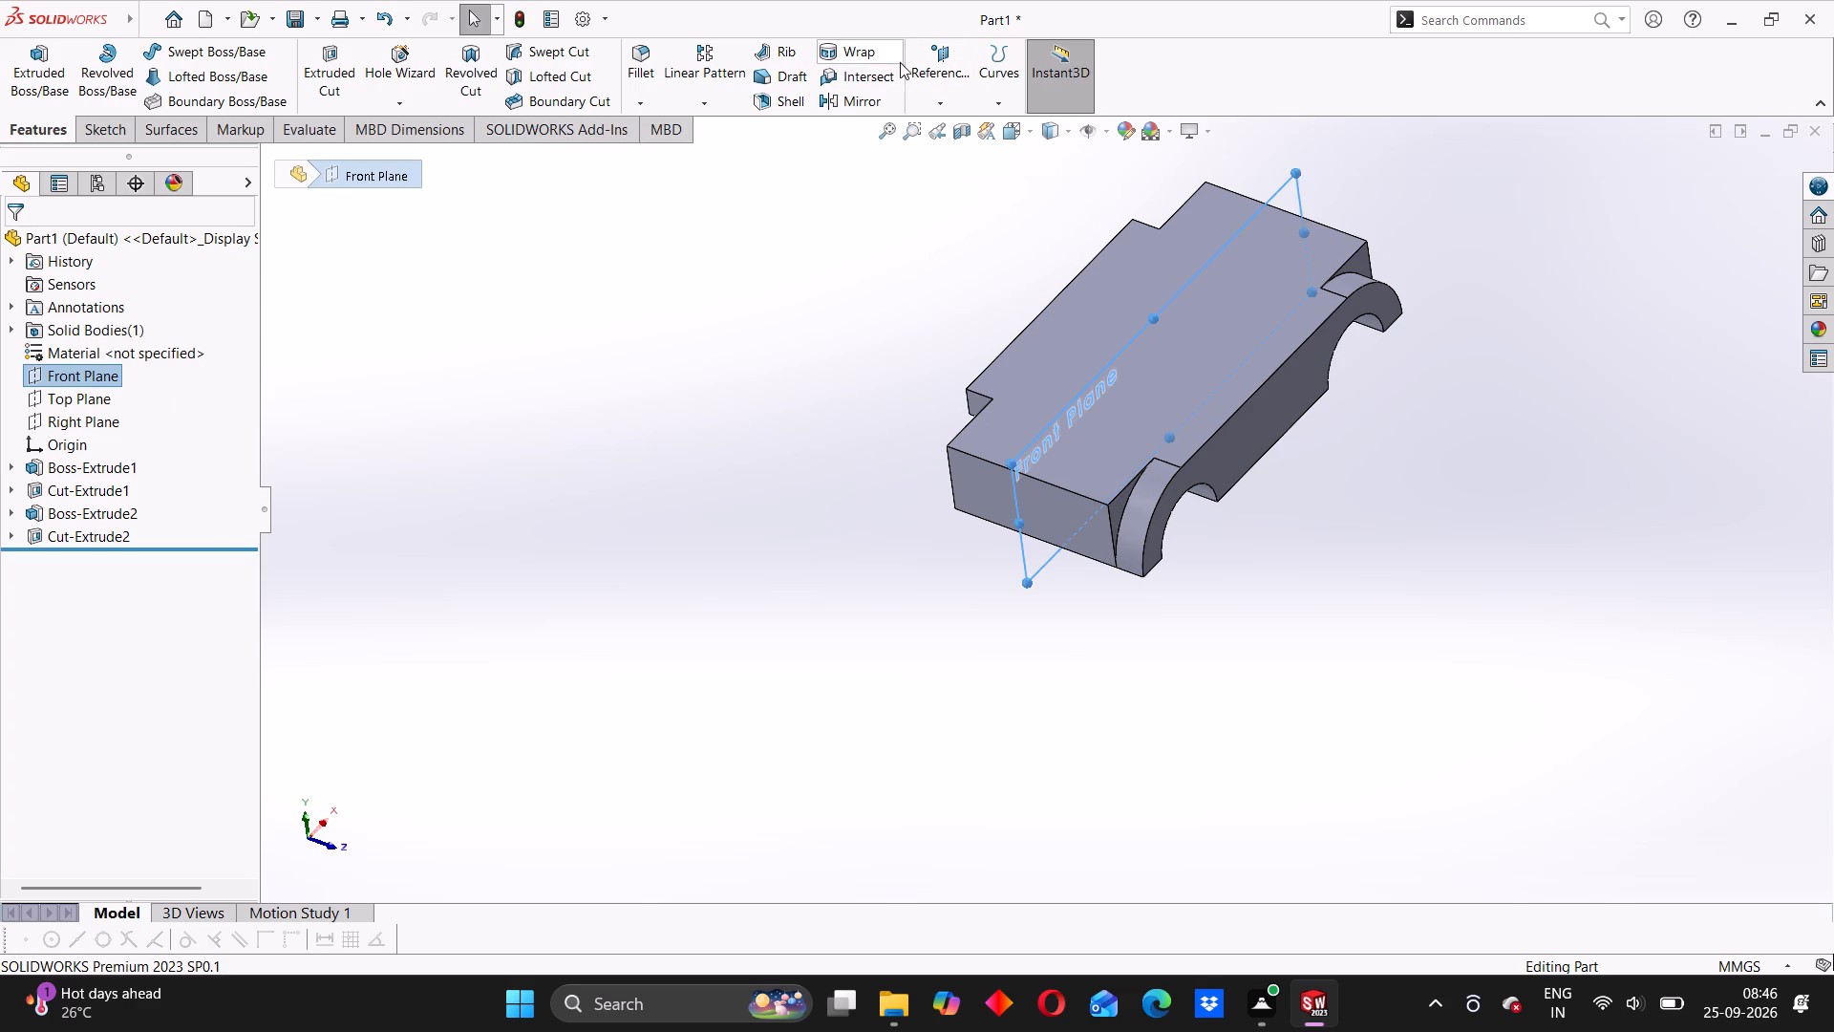
{"action": "left_click", "coordinate": [697, 106]}
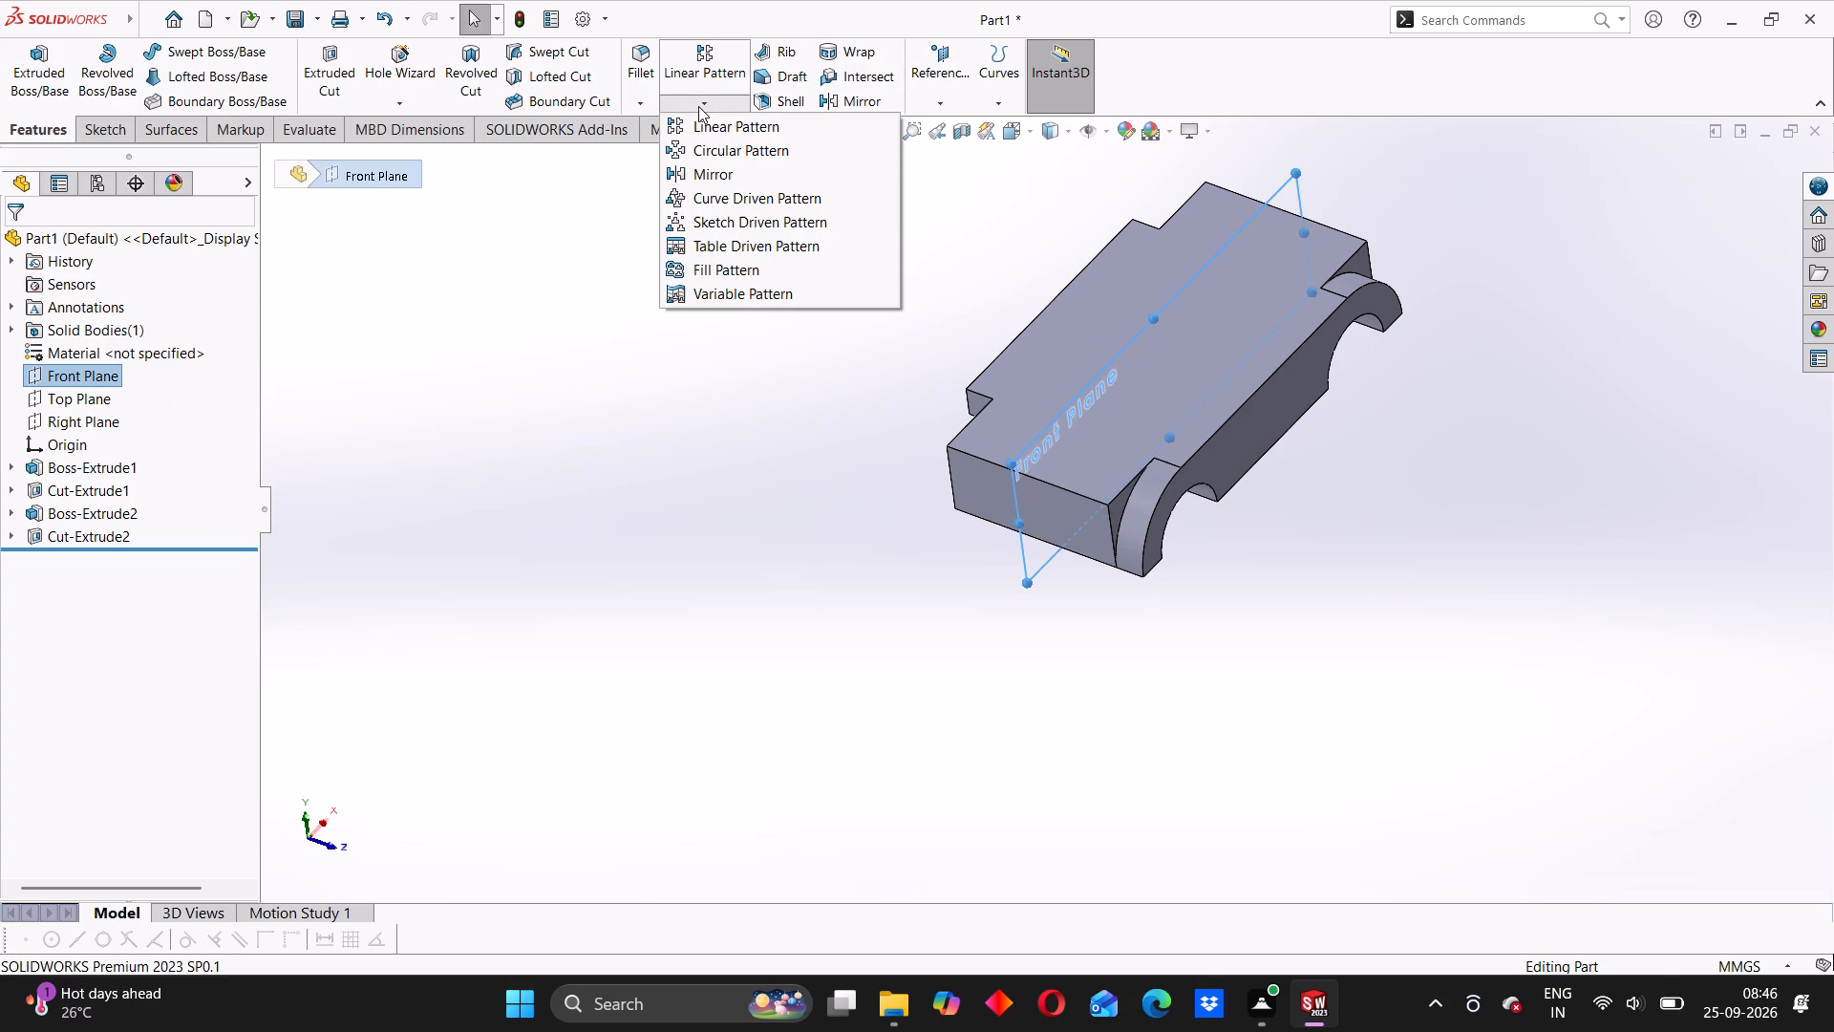
{"action": "left_click", "coordinate": [708, 168]}
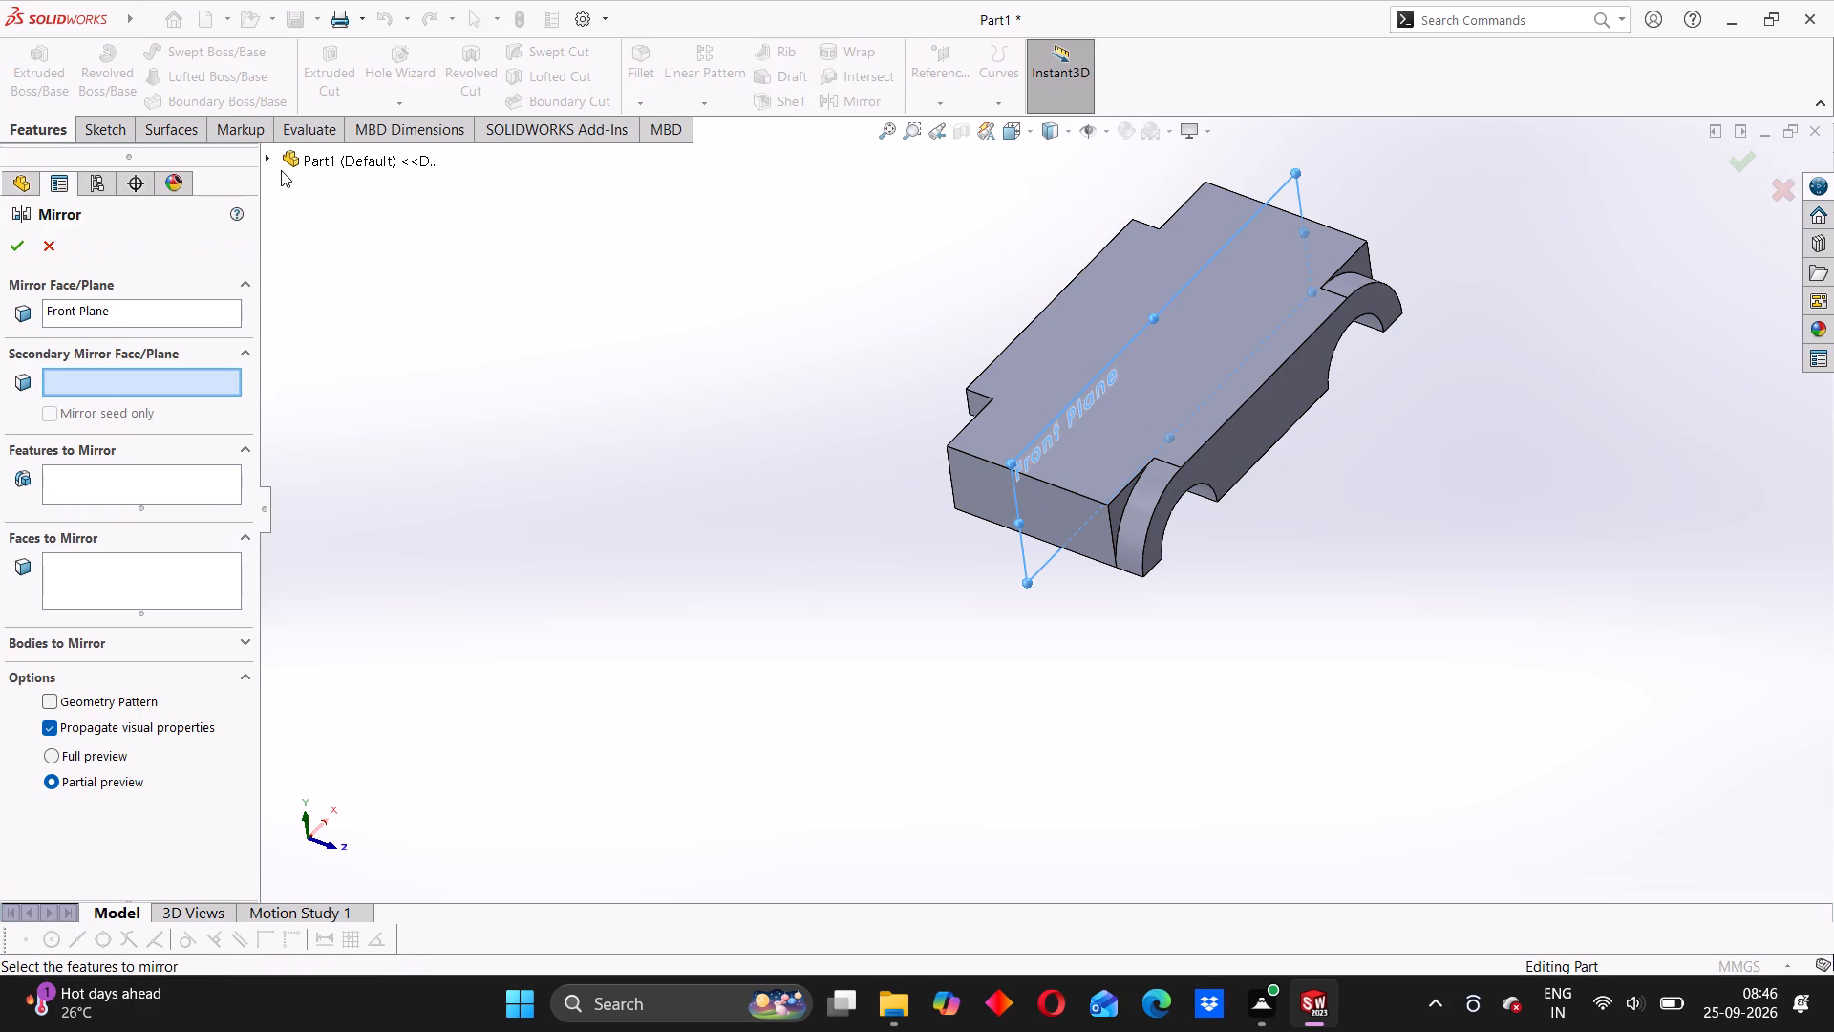
{"action": "left_click", "coordinate": [265, 160]}
{"action": "left_click", "coordinate": [77, 500]}
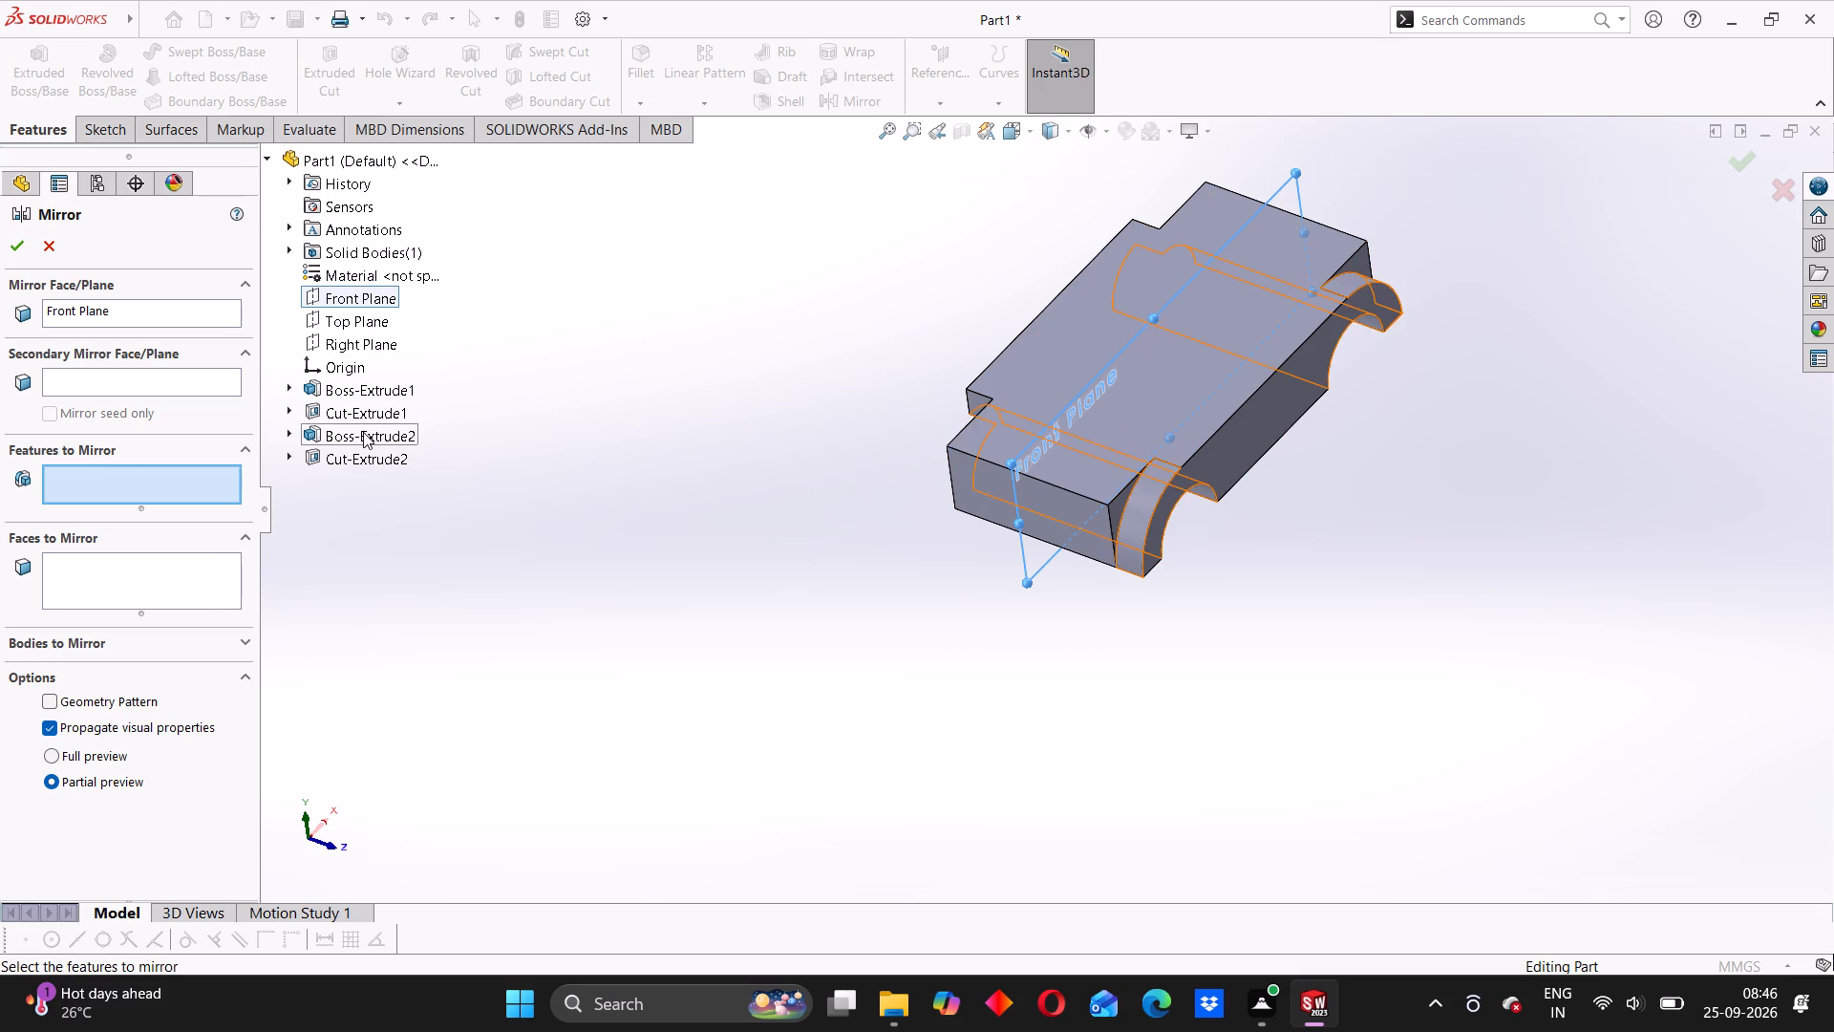
{"action": "left_click", "coordinate": [290, 435]}
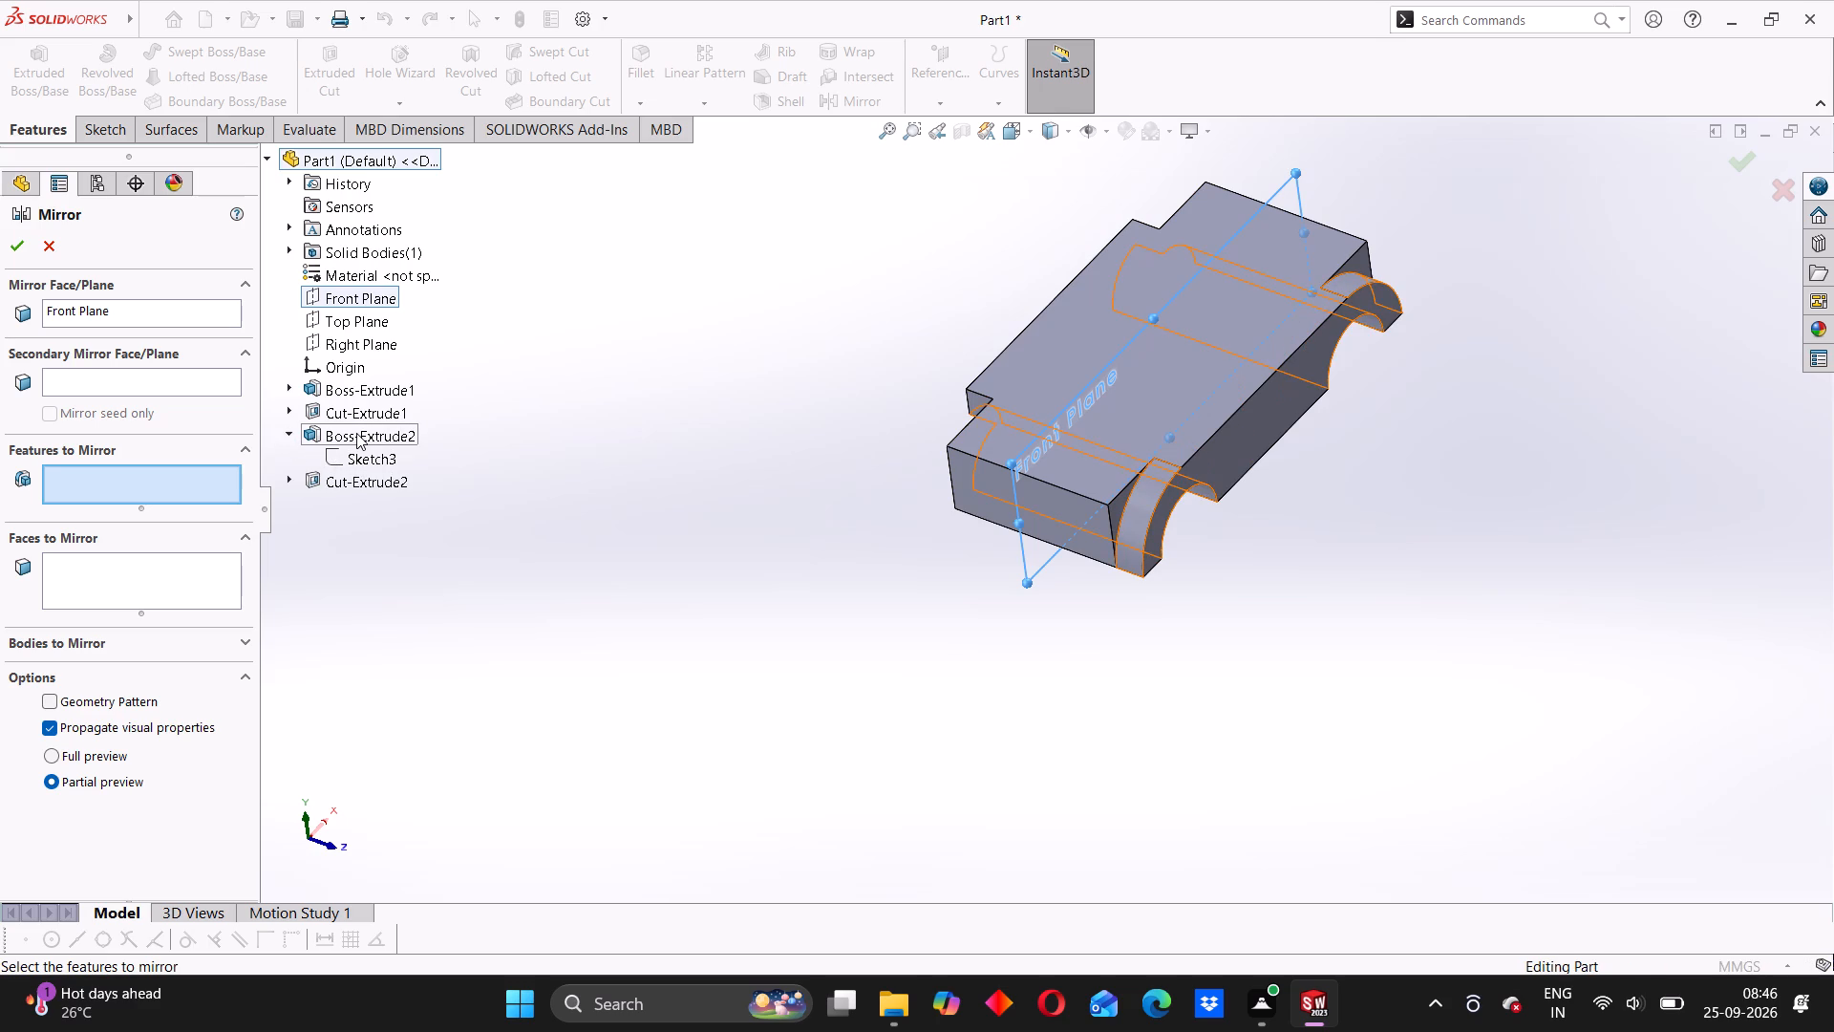
{"action": "left_click", "coordinate": [356, 433]}
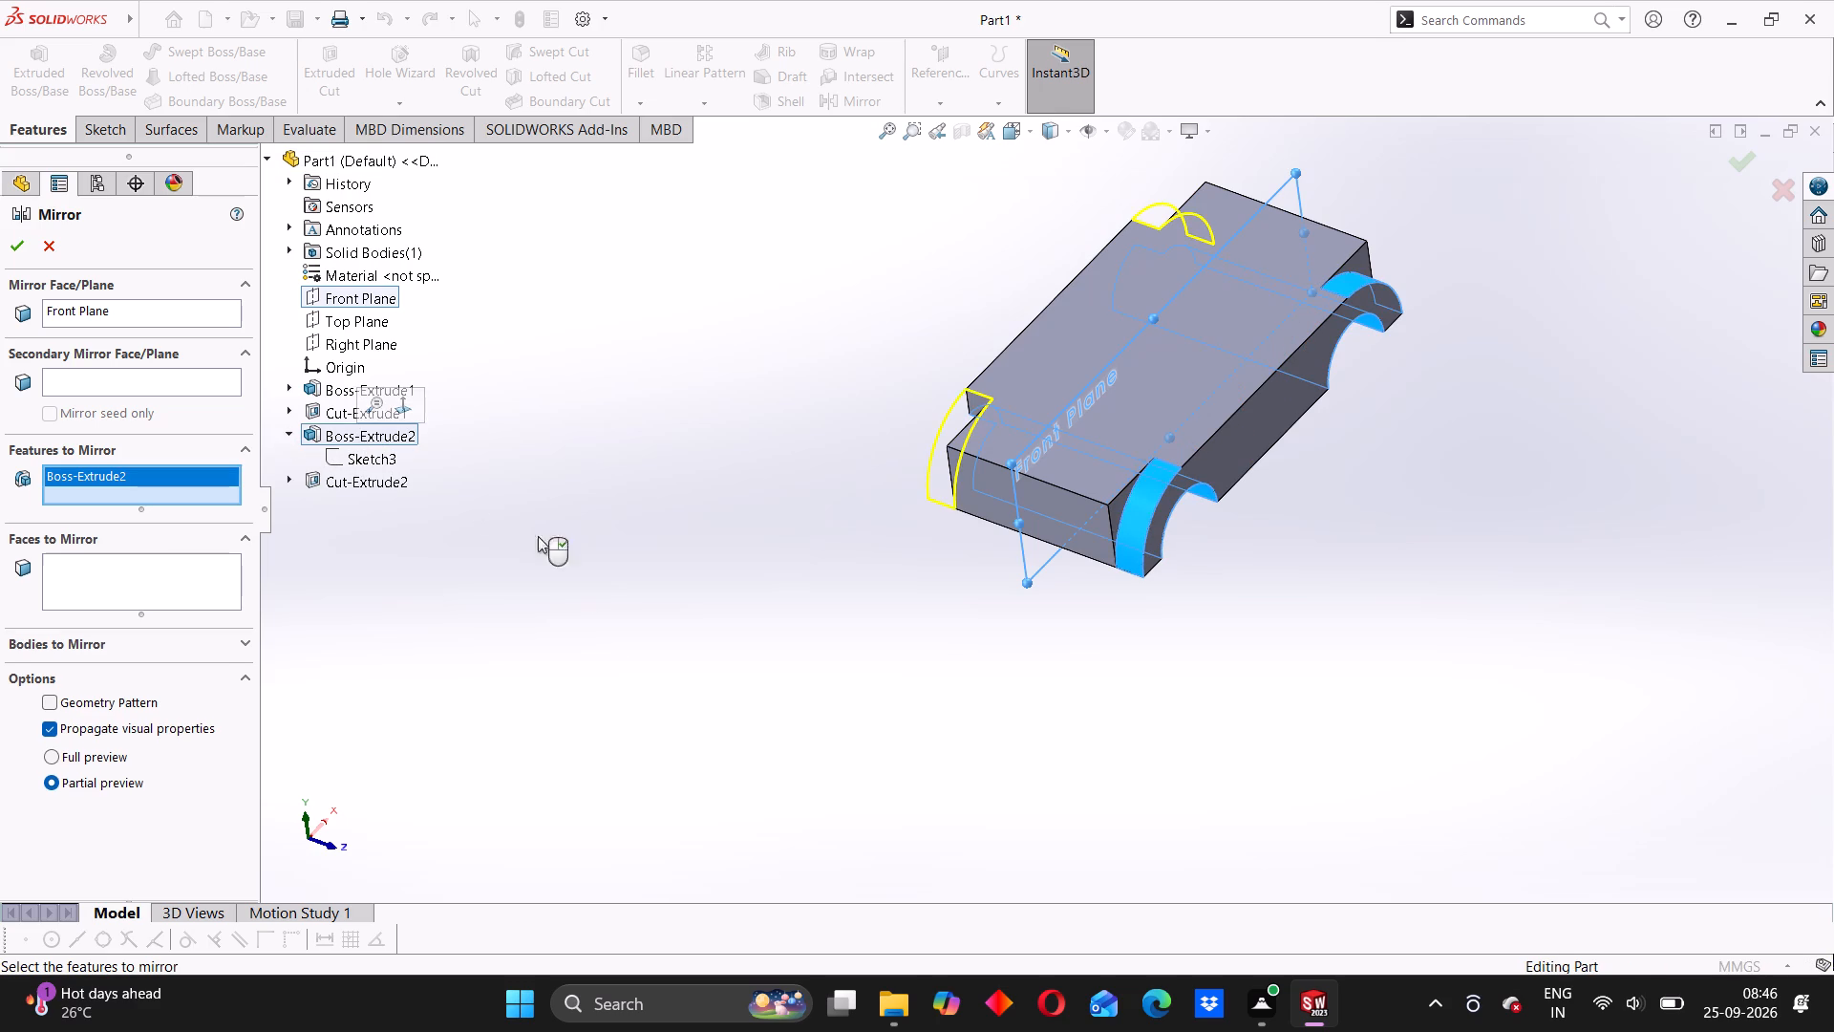
{"action": "middle_click_drag", "start_coordinate": [629, 669], "coordinate": [735, 697]}
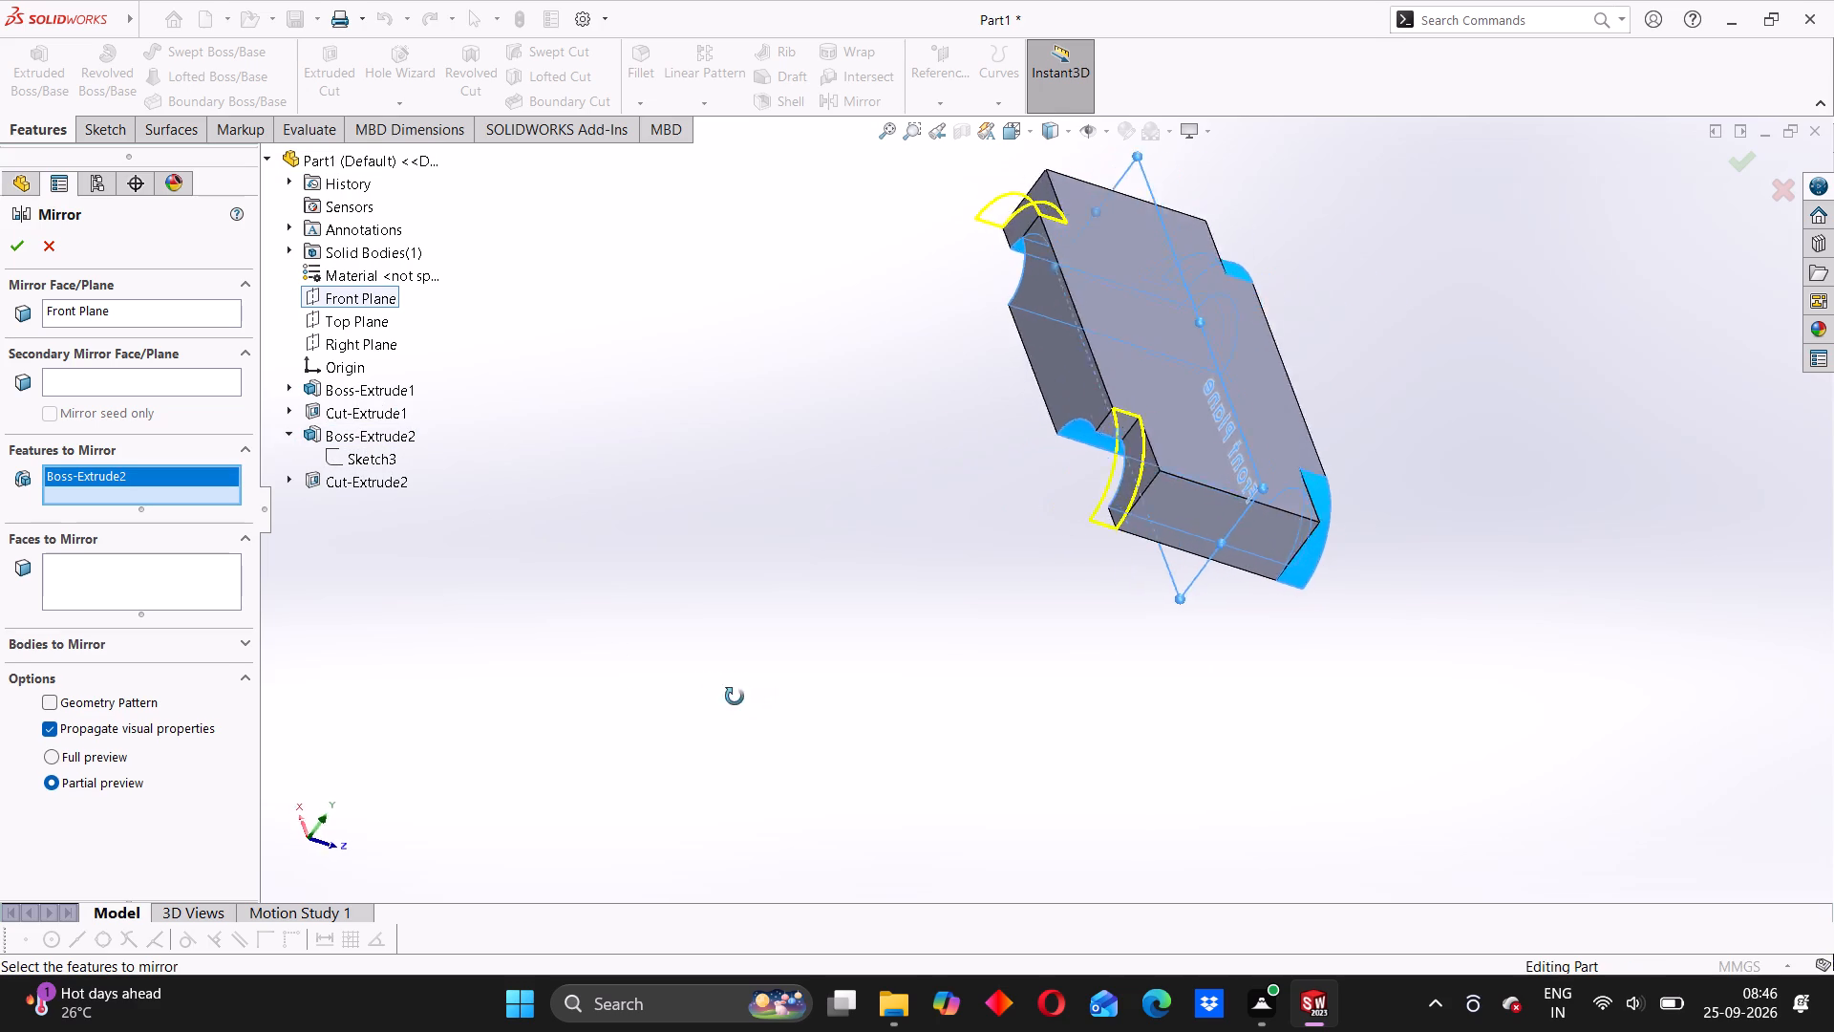
{"action": "middle_click_drag", "start_coordinate": [735, 697], "coordinate": [699, 692]}
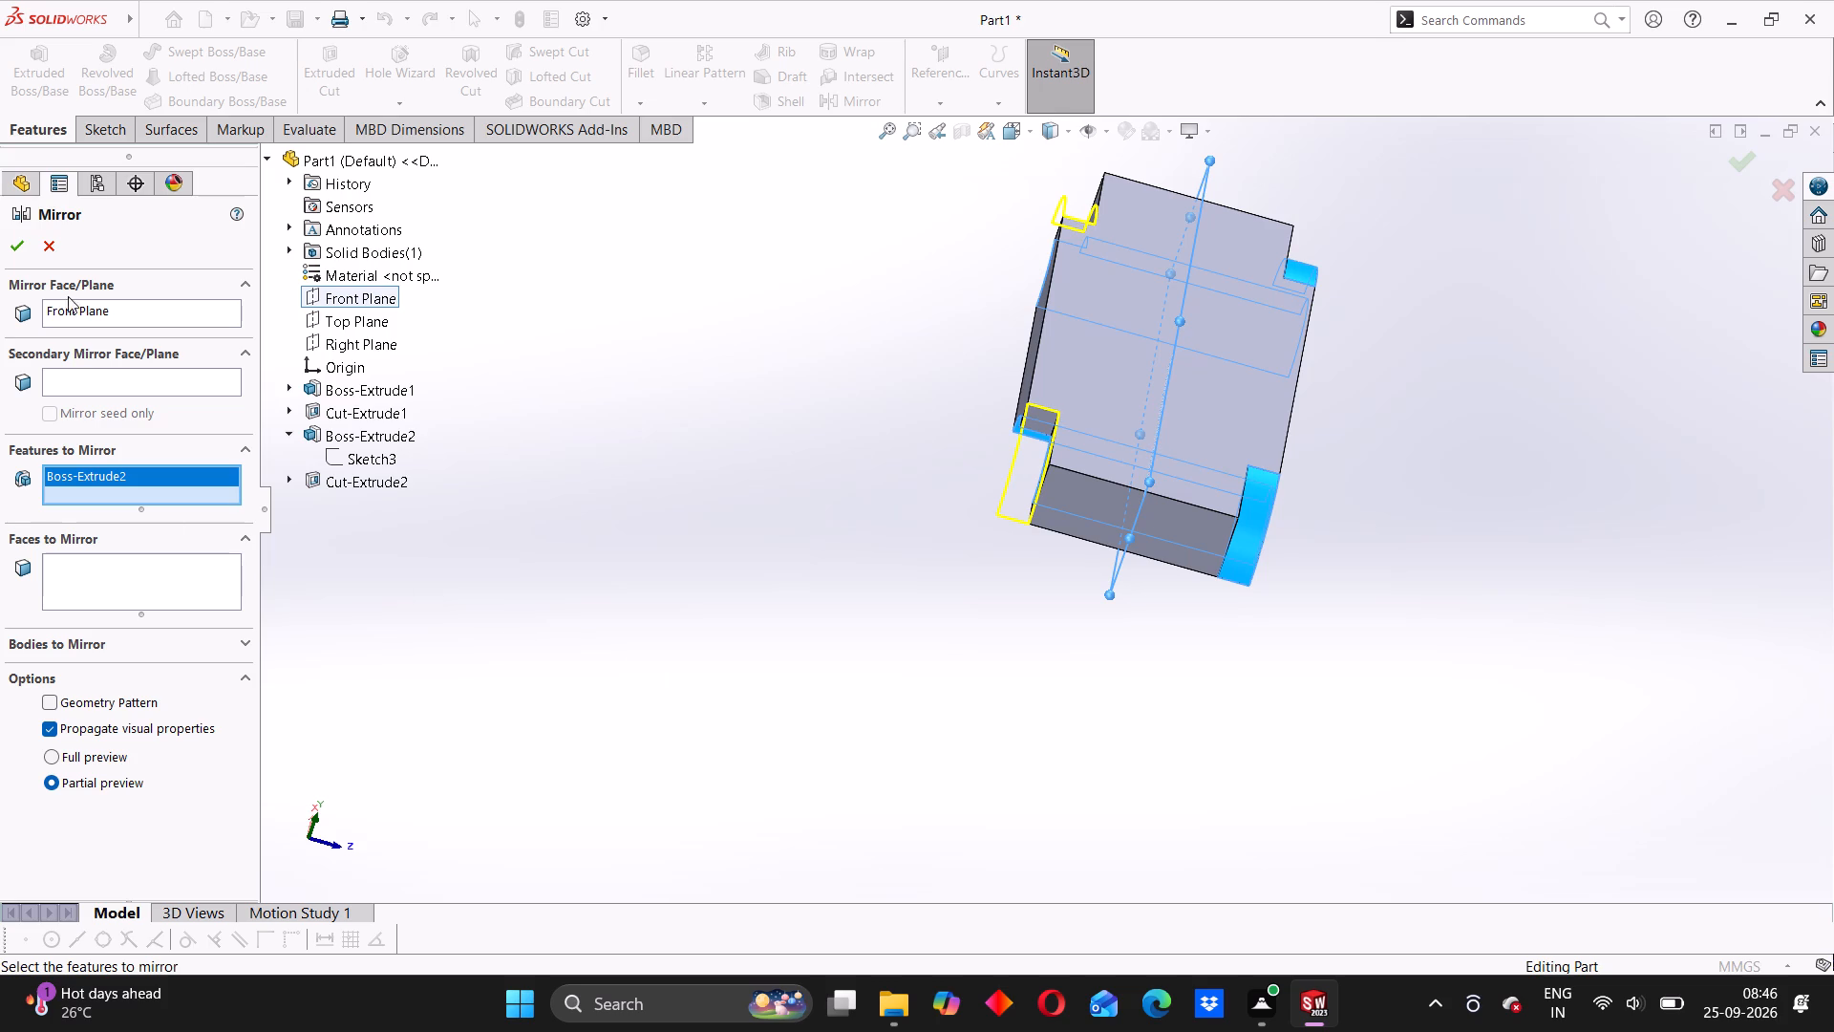
{"action": "left_click", "coordinate": [28, 245]}
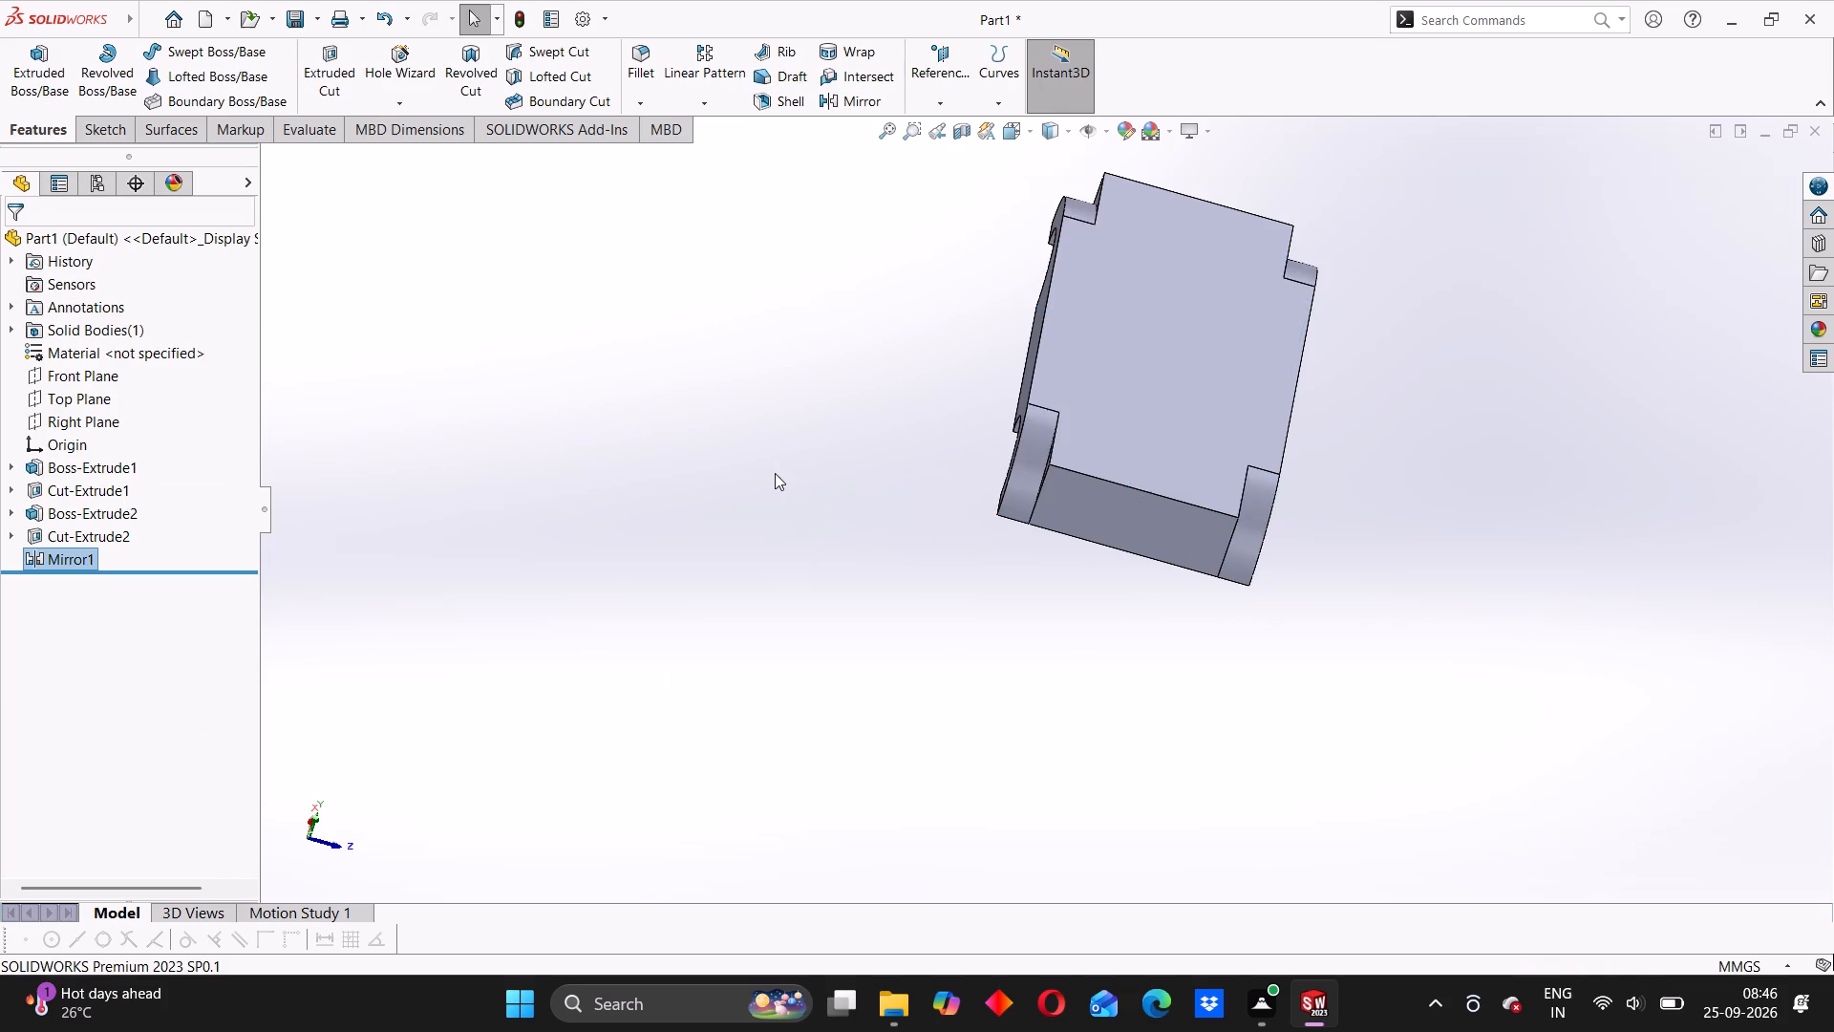
Examine the mirrored arched bosses and the pin seats on both sides of the block.
{"action": "middle_click_drag", "start_coordinate": [739, 572], "coordinate": [724, 616]}
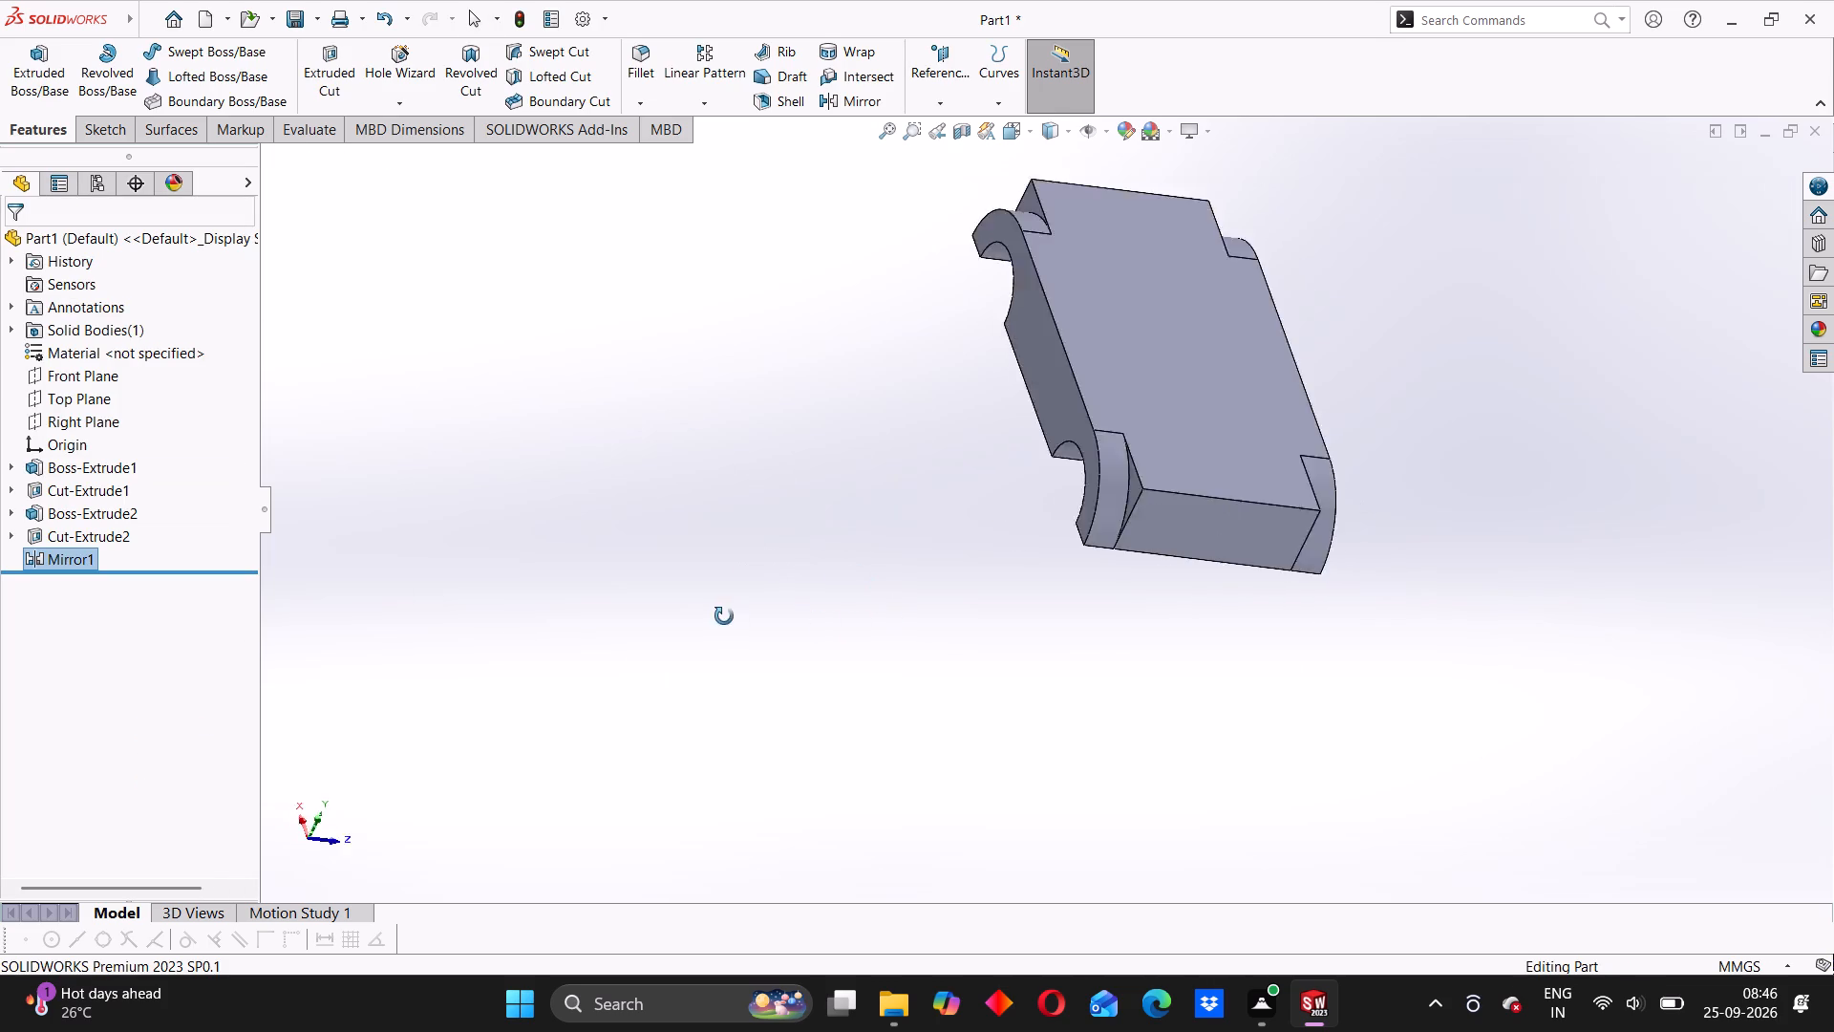
{"action": "middle_click_drag", "start_coordinate": [724, 616], "coordinate": [531, 551]}
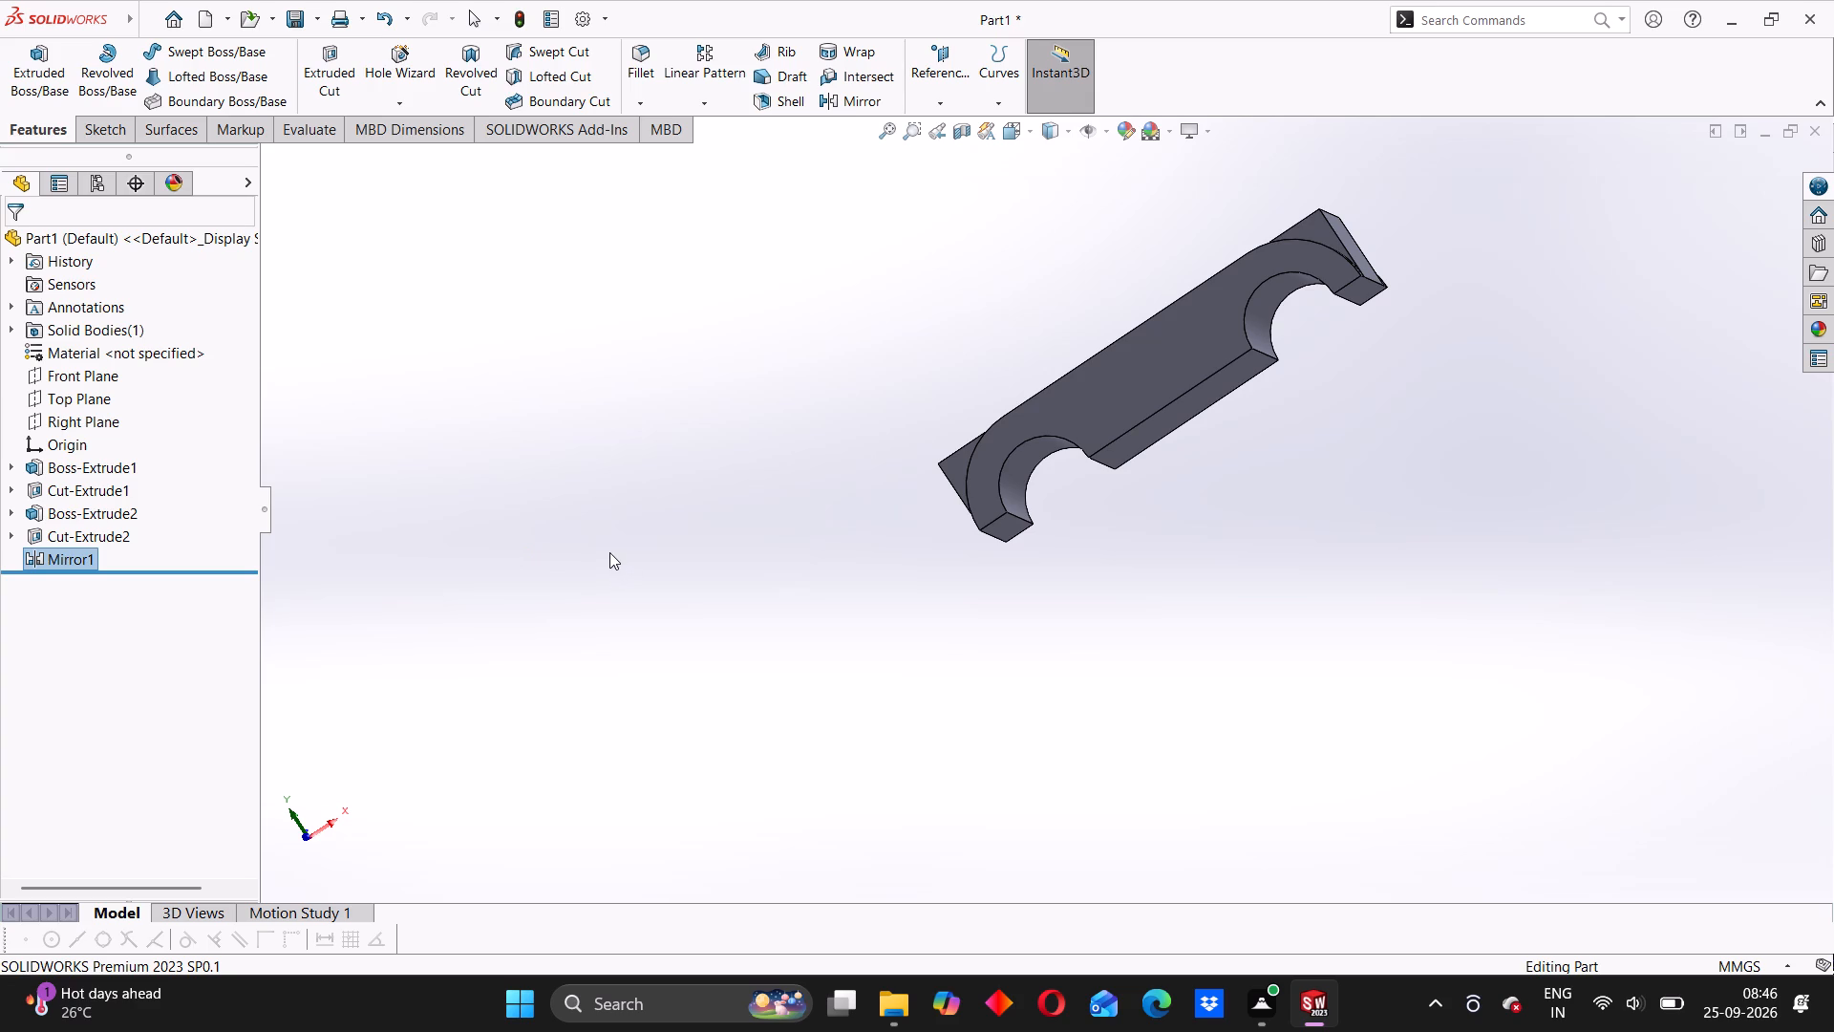
{"action": "middle_click_drag", "start_coordinate": [834, 659], "coordinate": [920, 713]}
{"action": "scroll", "coordinate": [974, 613], "scroll_direction": "up", "scroll_amount": 2}
{"action": "middle_click_drag", "start_coordinate": [969, 615], "coordinate": [978, 618]}
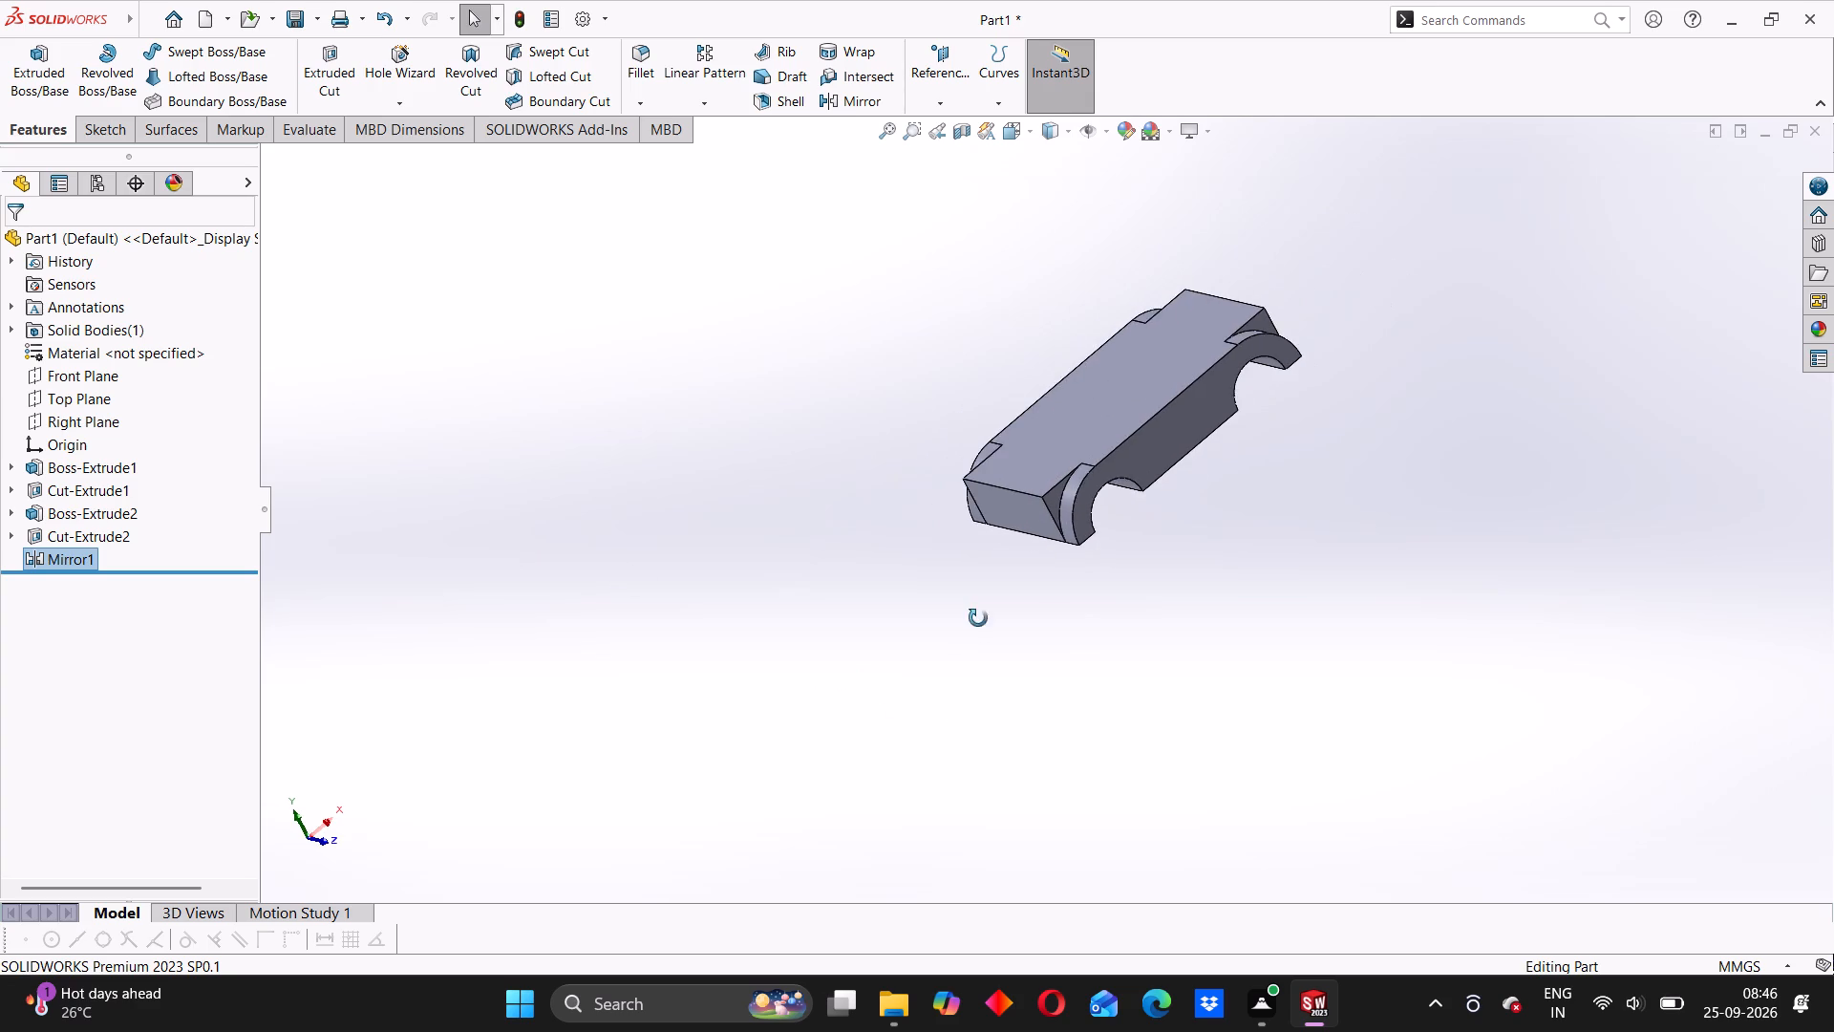
{"action": "middle_click_drag", "start_coordinate": [978, 618], "coordinate": [1290, 462]}
{"action": "scroll", "coordinate": [1247, 447], "scroll_direction": "up", "scroll_amount": 1}
{"action": "middle_click_drag", "start_coordinate": [969, 445], "coordinate": [926, 623]}
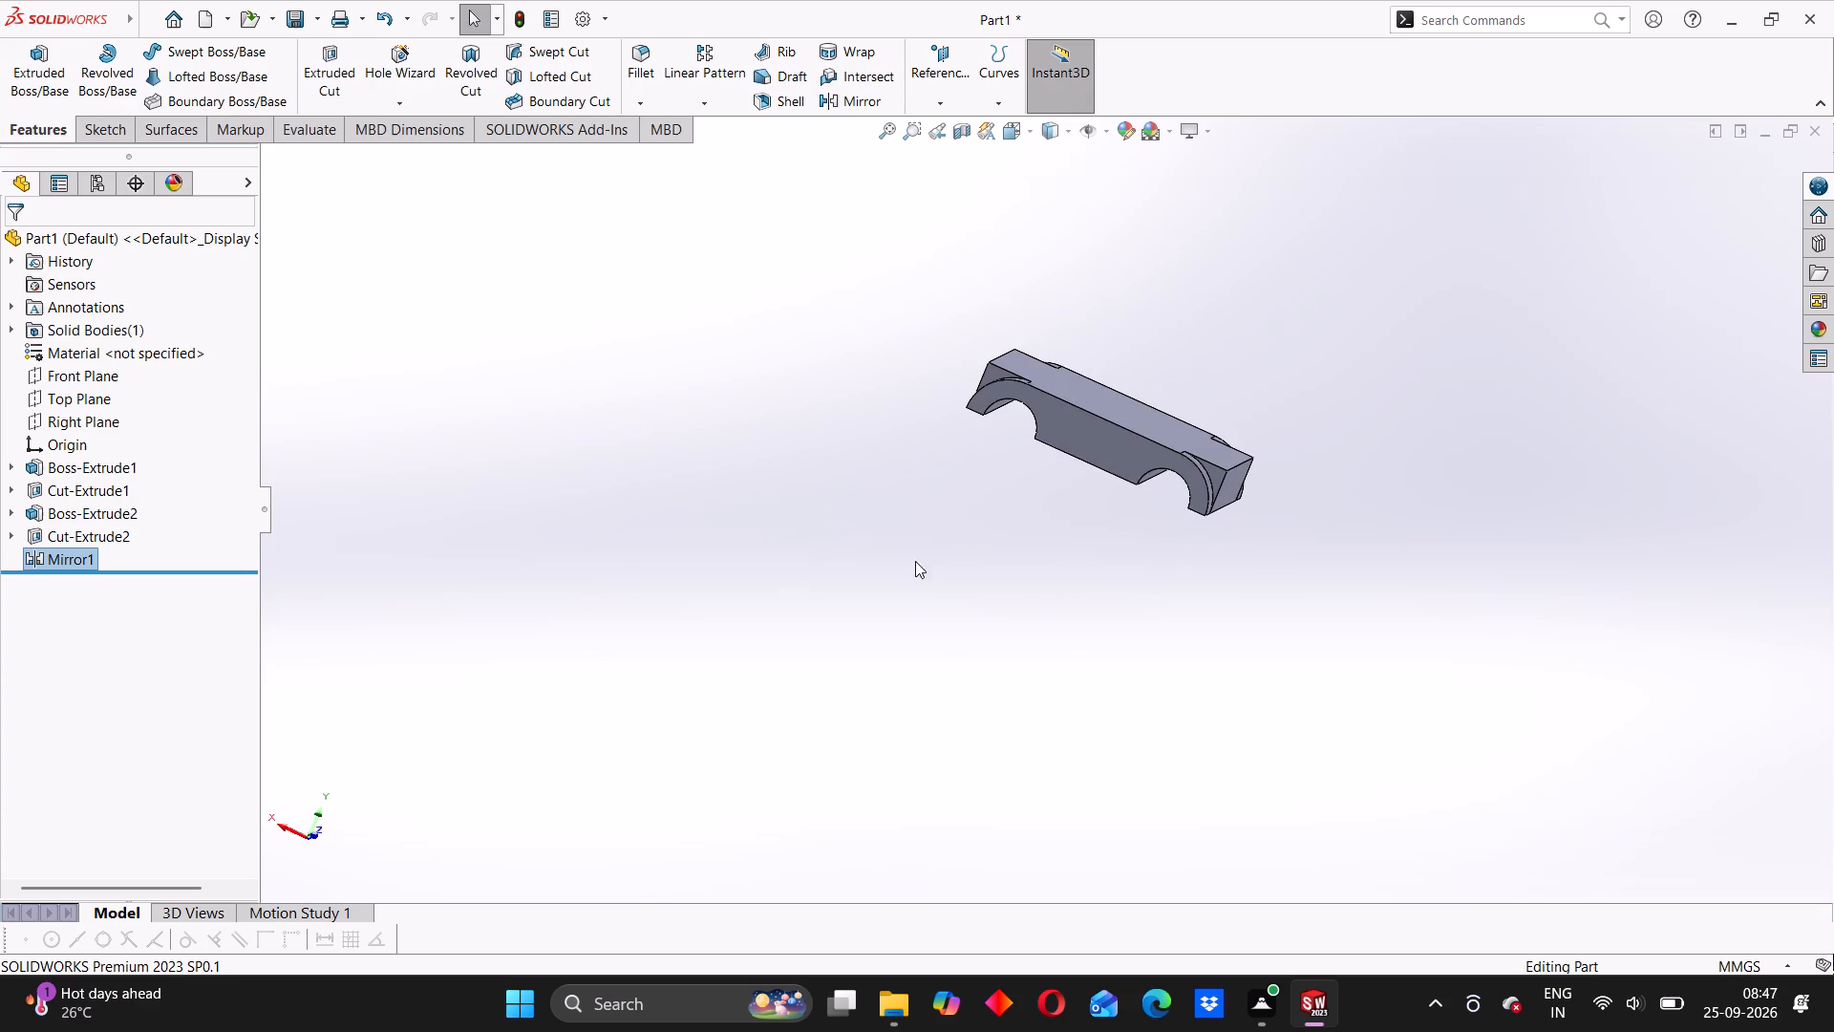
{"action": "middle_click_drag", "start_coordinate": [951, 498], "coordinate": [912, 598]}
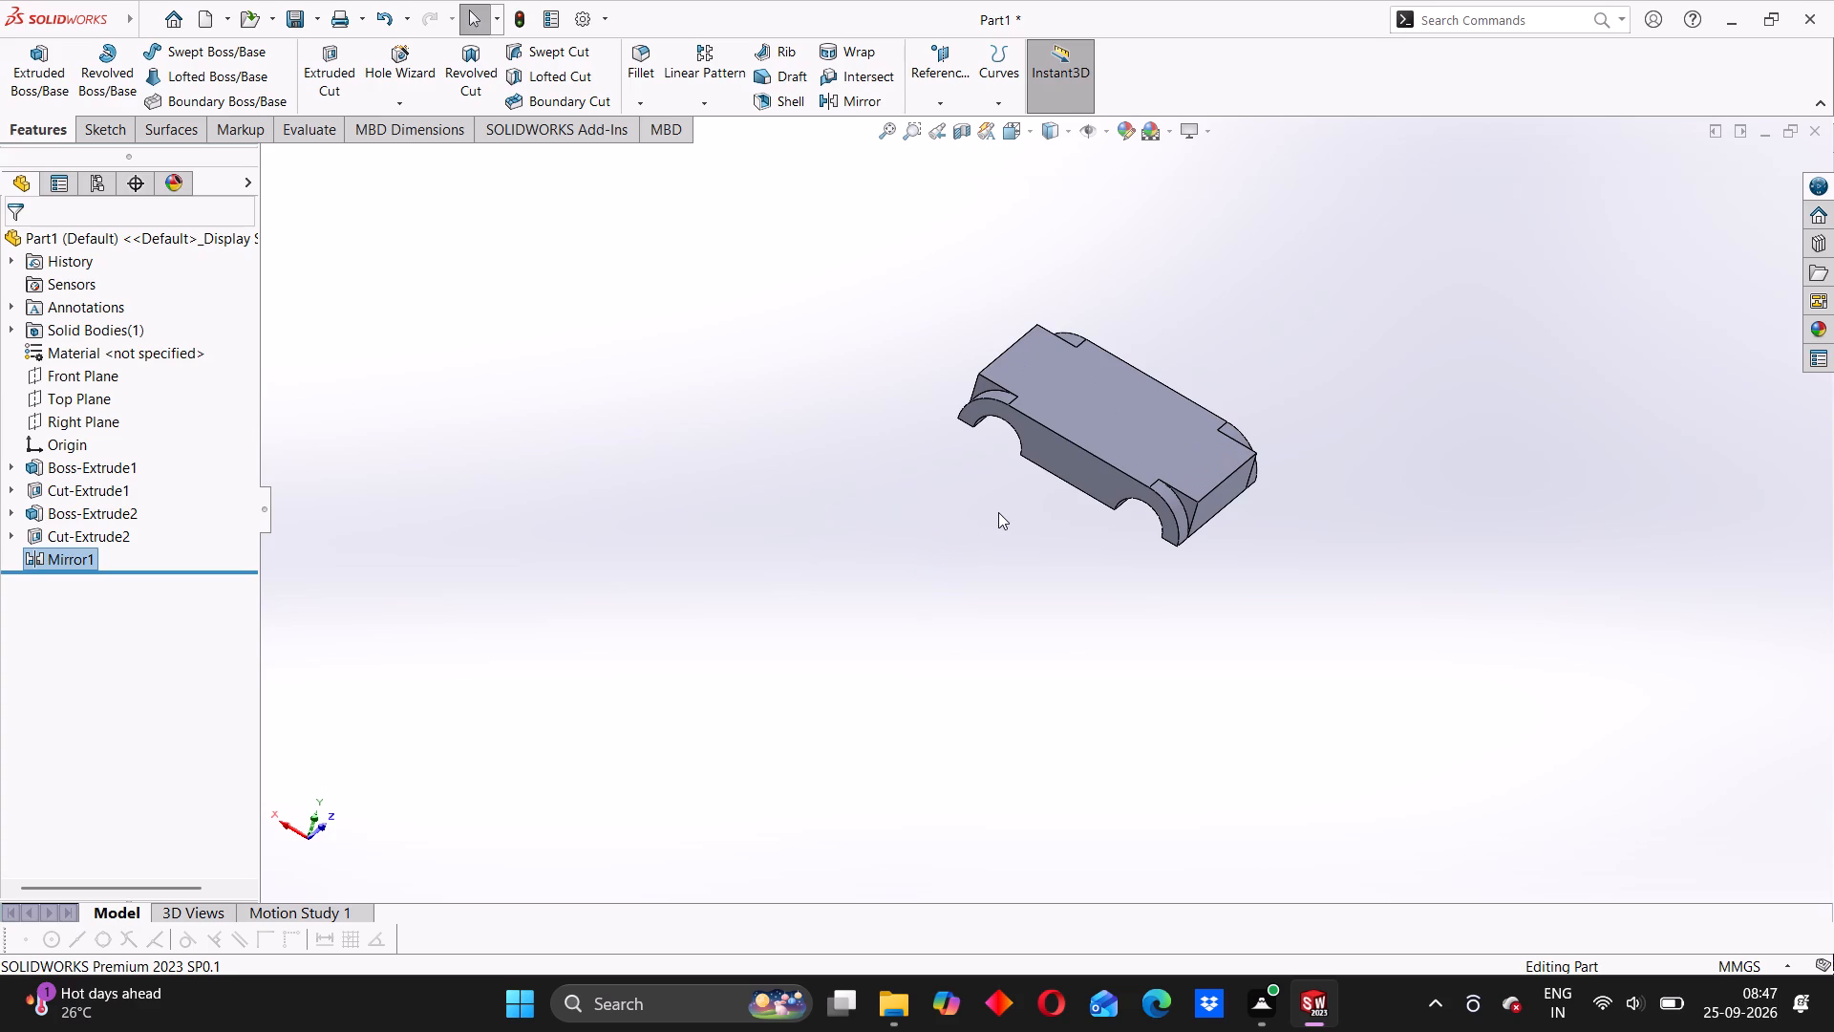
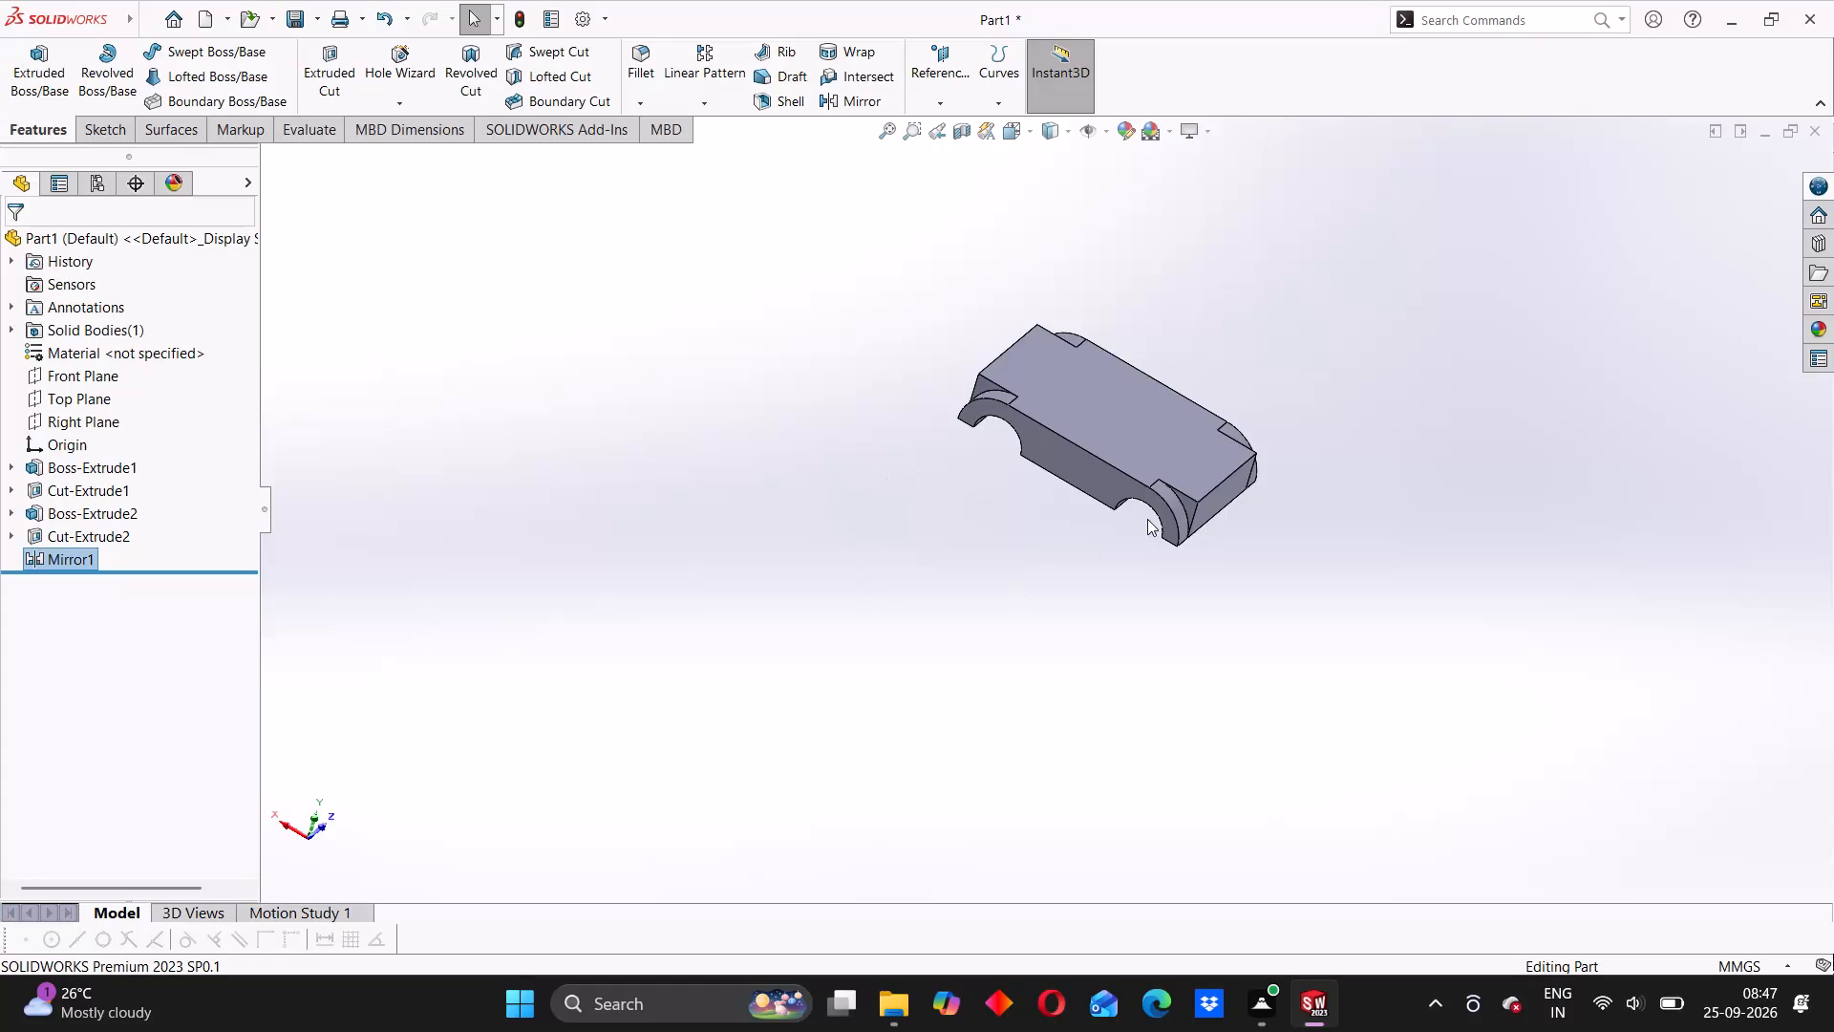
Save the part as Part1 in a new folder named ASSEMBLY 4 inside Downloads.
{"action": "scroll", "coordinate": [1147, 519], "scroll_direction": "up", "scroll_amount": 2}
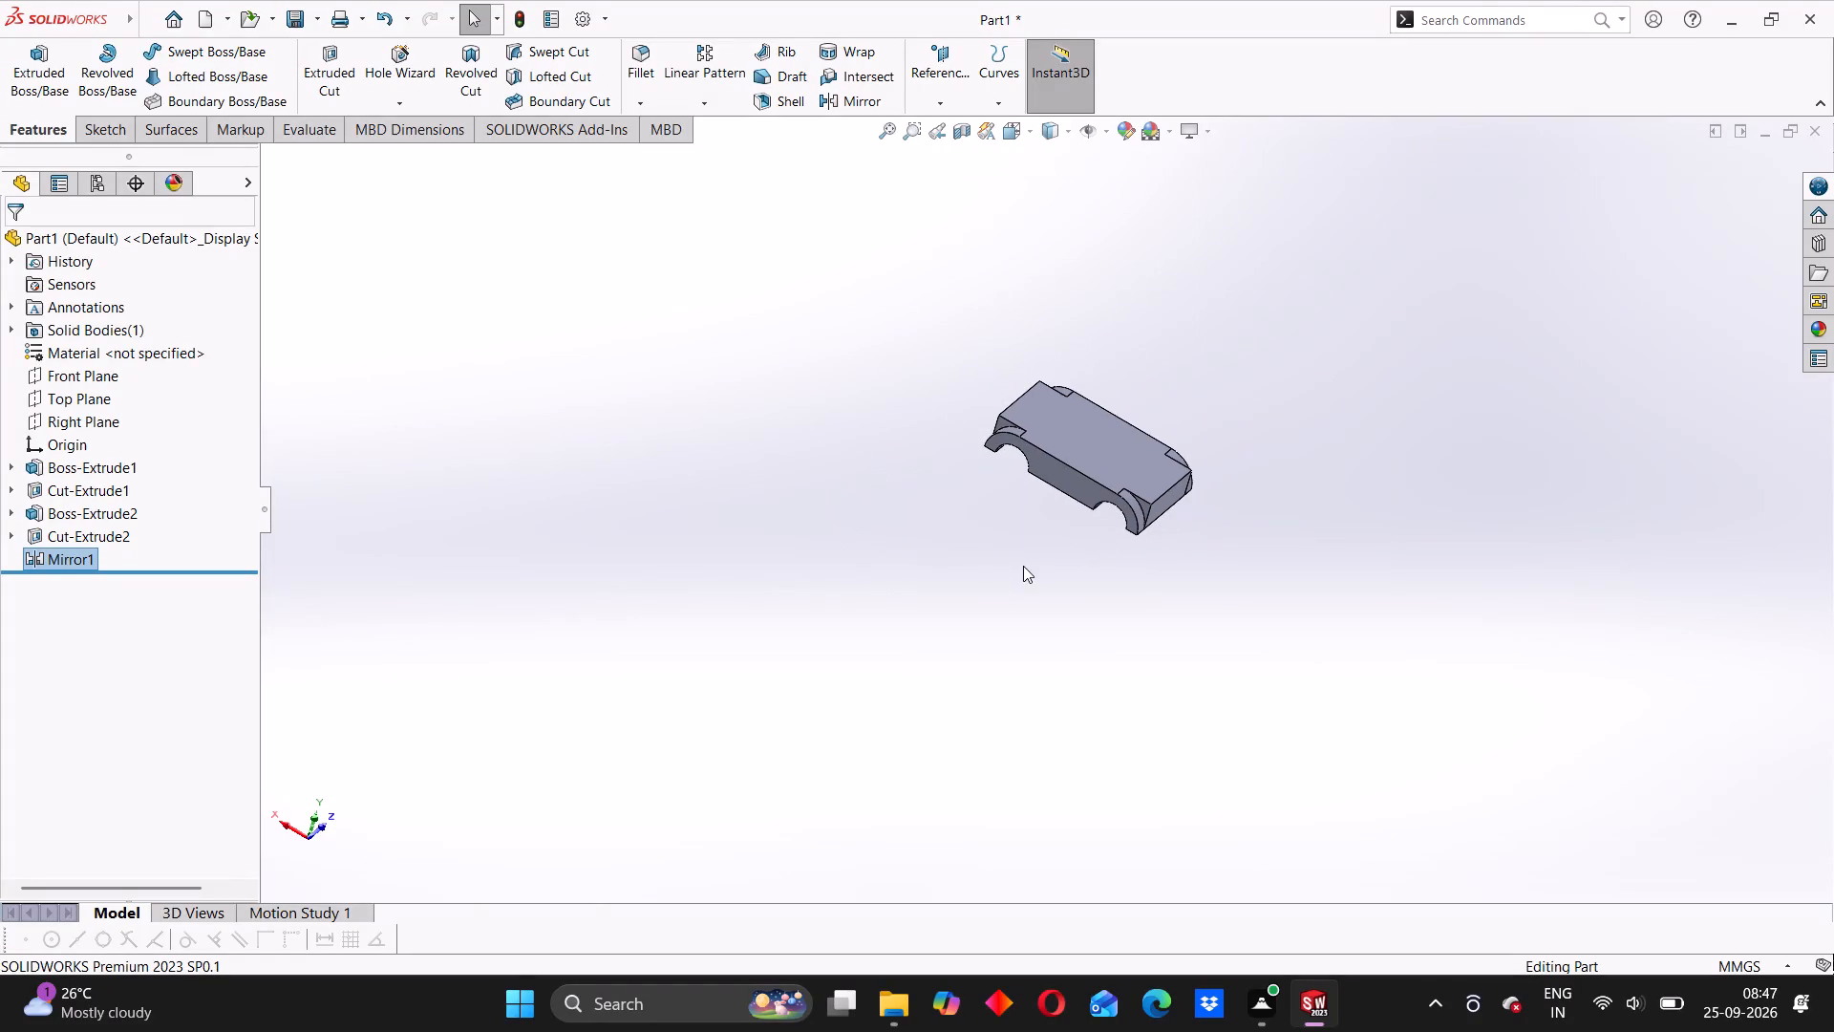
{"action": "middle_click_drag", "start_coordinate": [1033, 558], "coordinate": [1027, 526]}
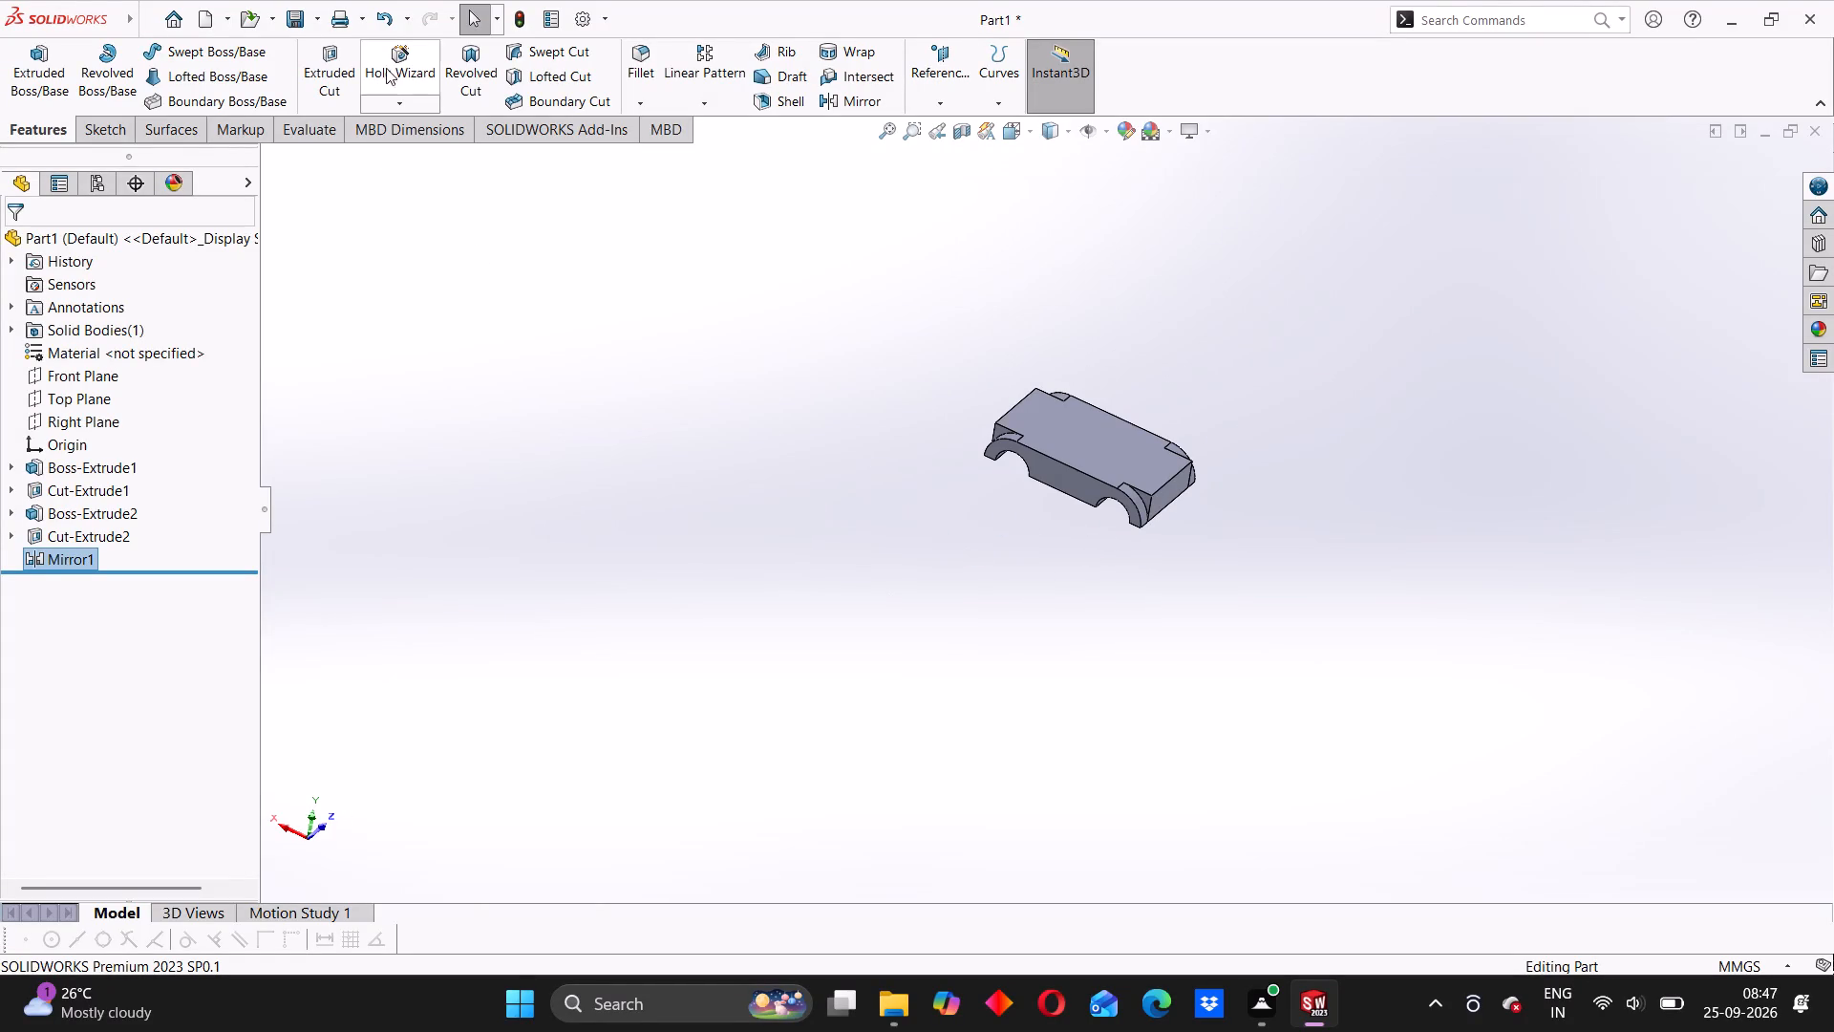
{"action": "left_click", "coordinate": [316, 19]}
{"action": "left_click", "coordinate": [323, 68]}
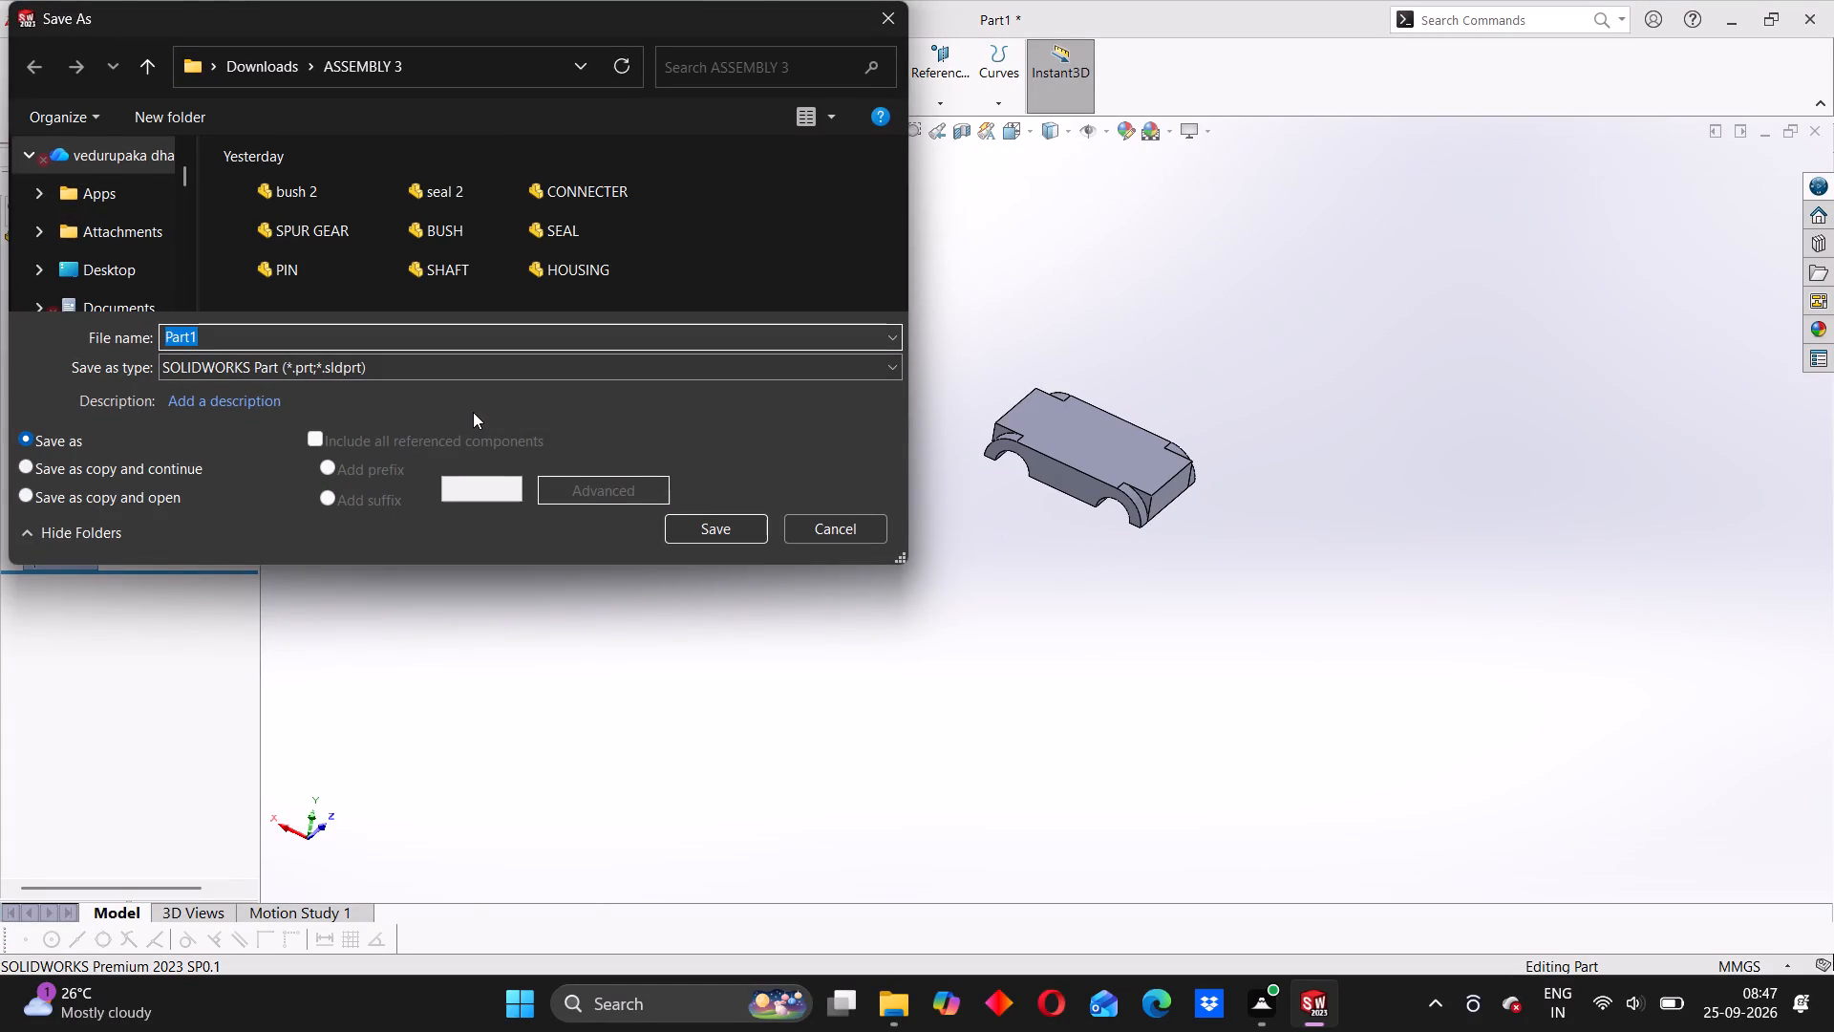
{"action": "scroll", "coordinate": [137, 185], "scroll_direction": "down", "scroll_amount": 4}
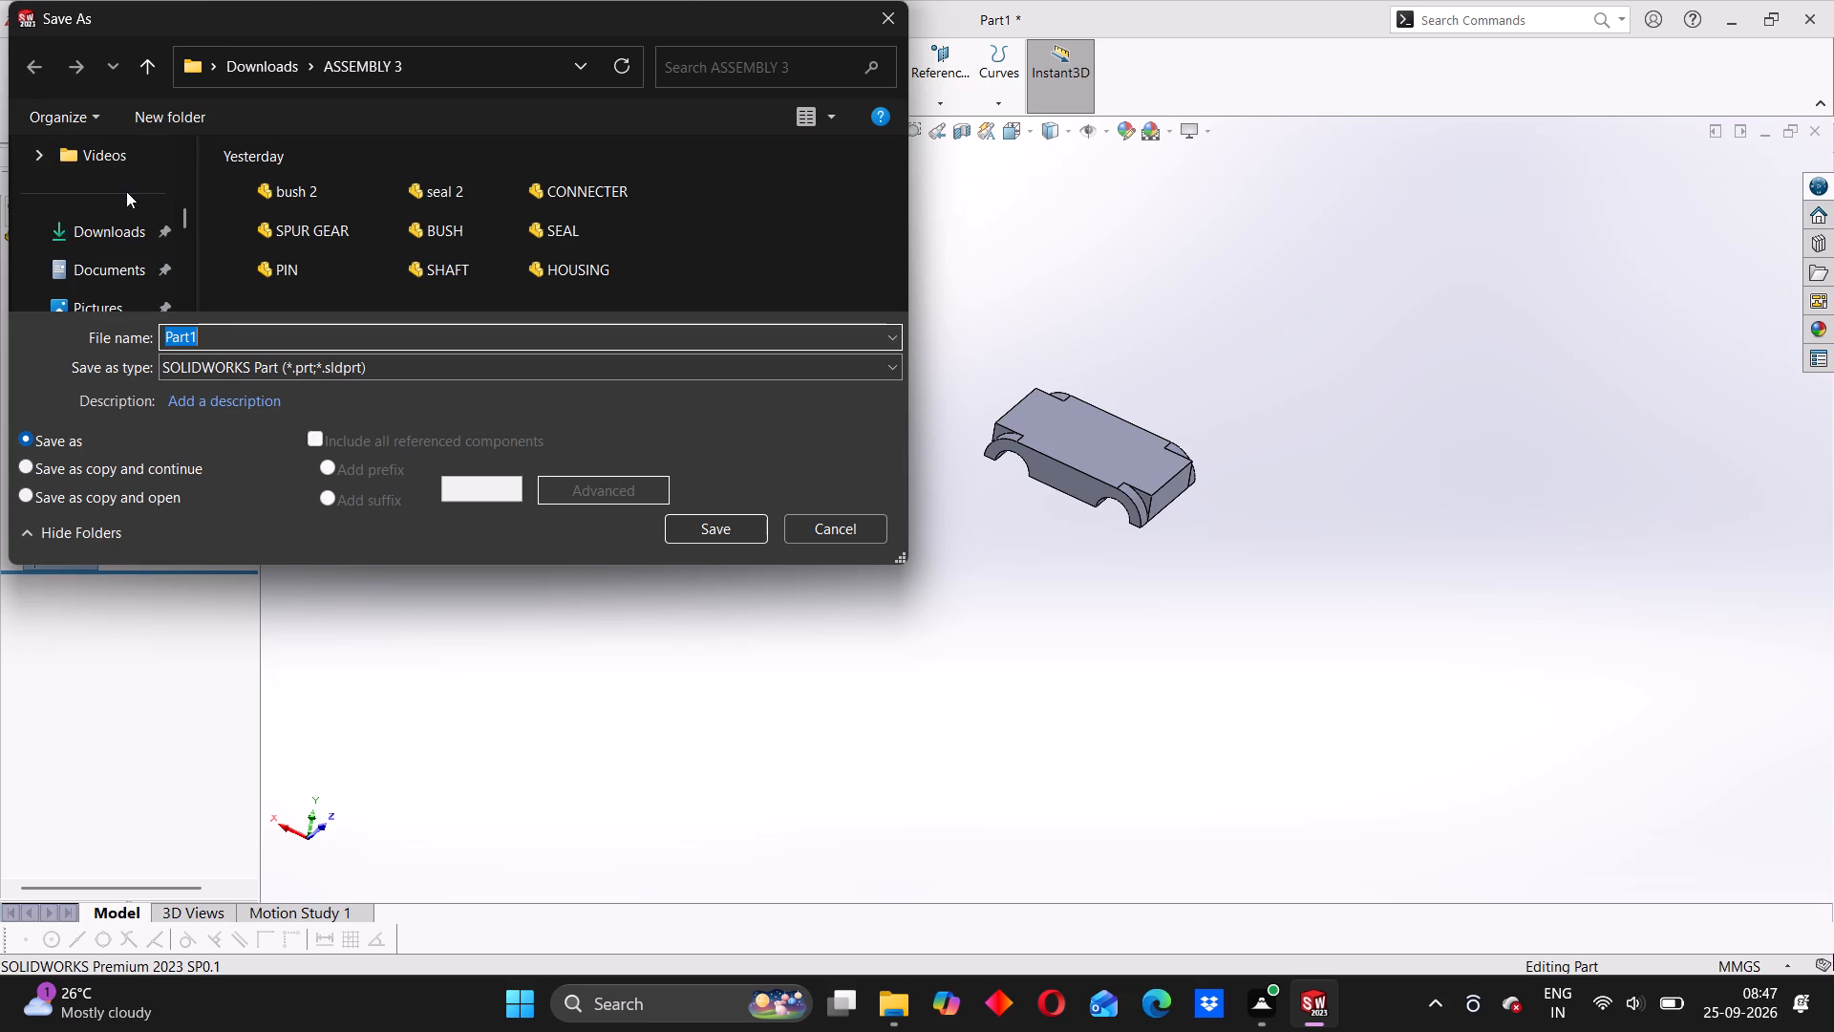
{"action": "left_click", "coordinate": [116, 222]}
{"action": "left_click", "coordinate": [124, 235]}
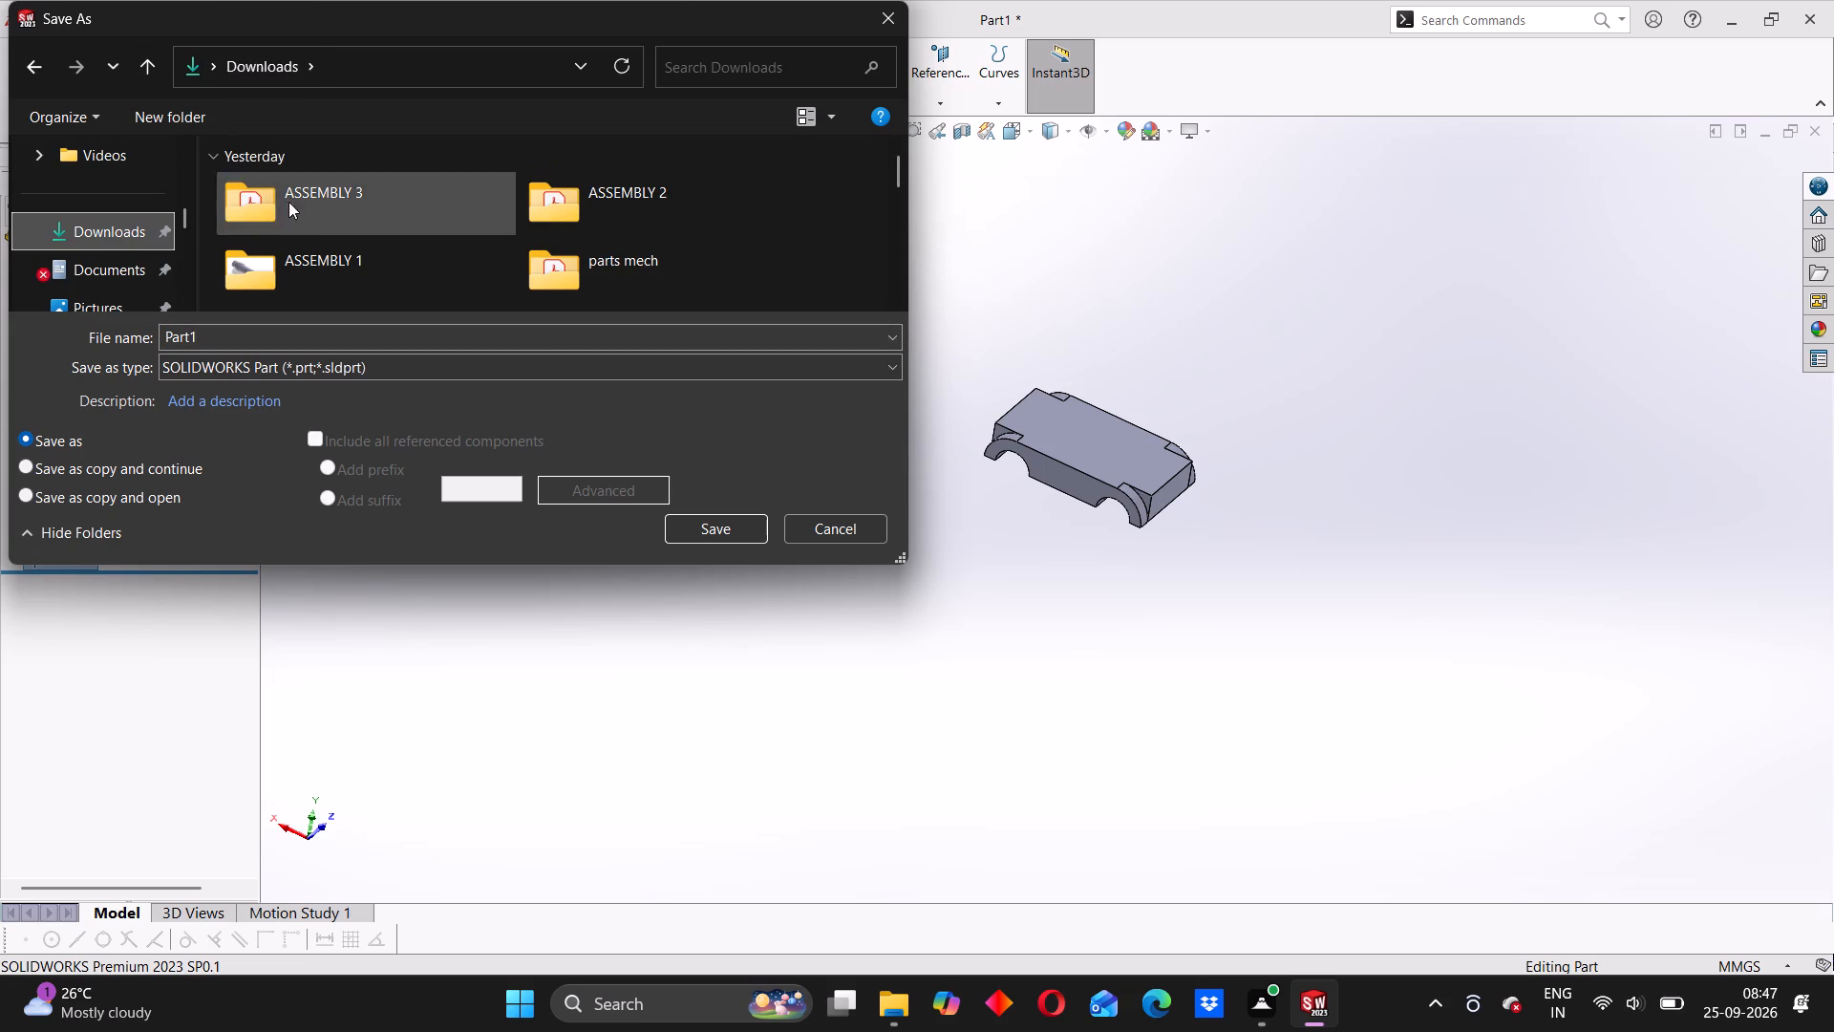
{"action": "left_click", "coordinate": [140, 112]}
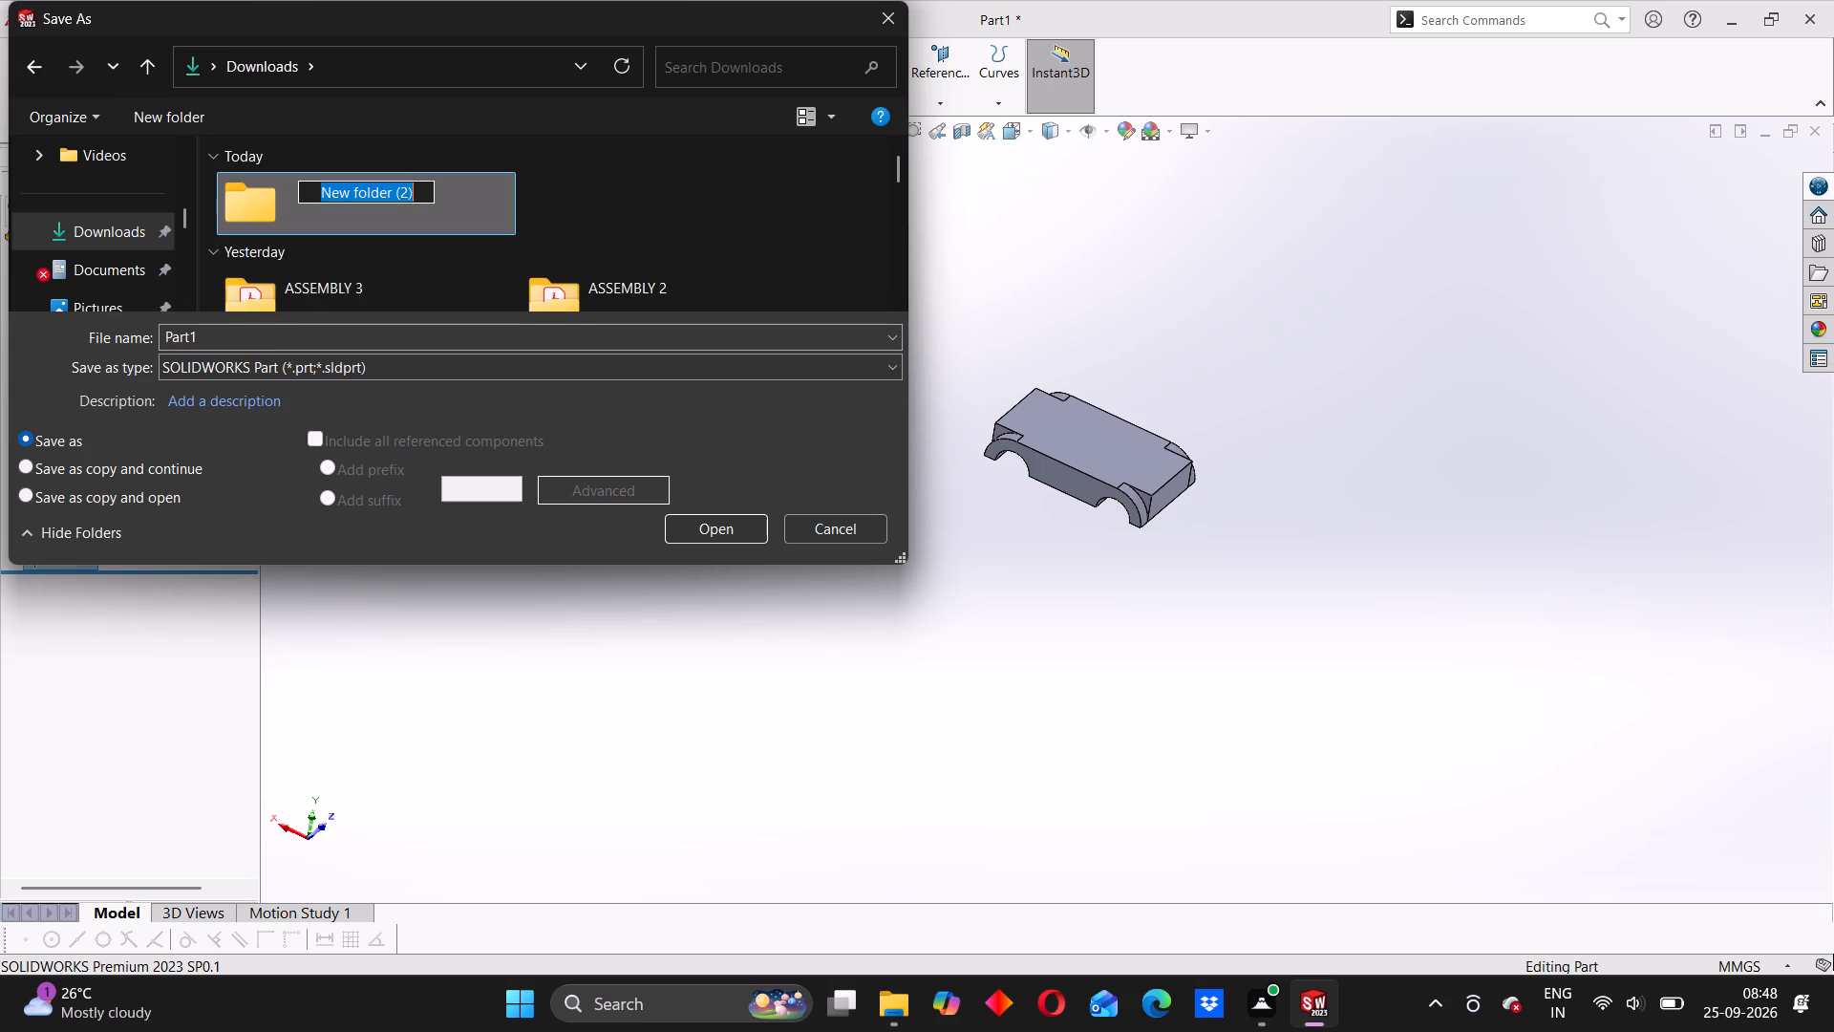
{"action": "type", "text": "ASSEMBLY"}
{"action": "key", "text": "space"}
{"action": "key", "text": "4"}
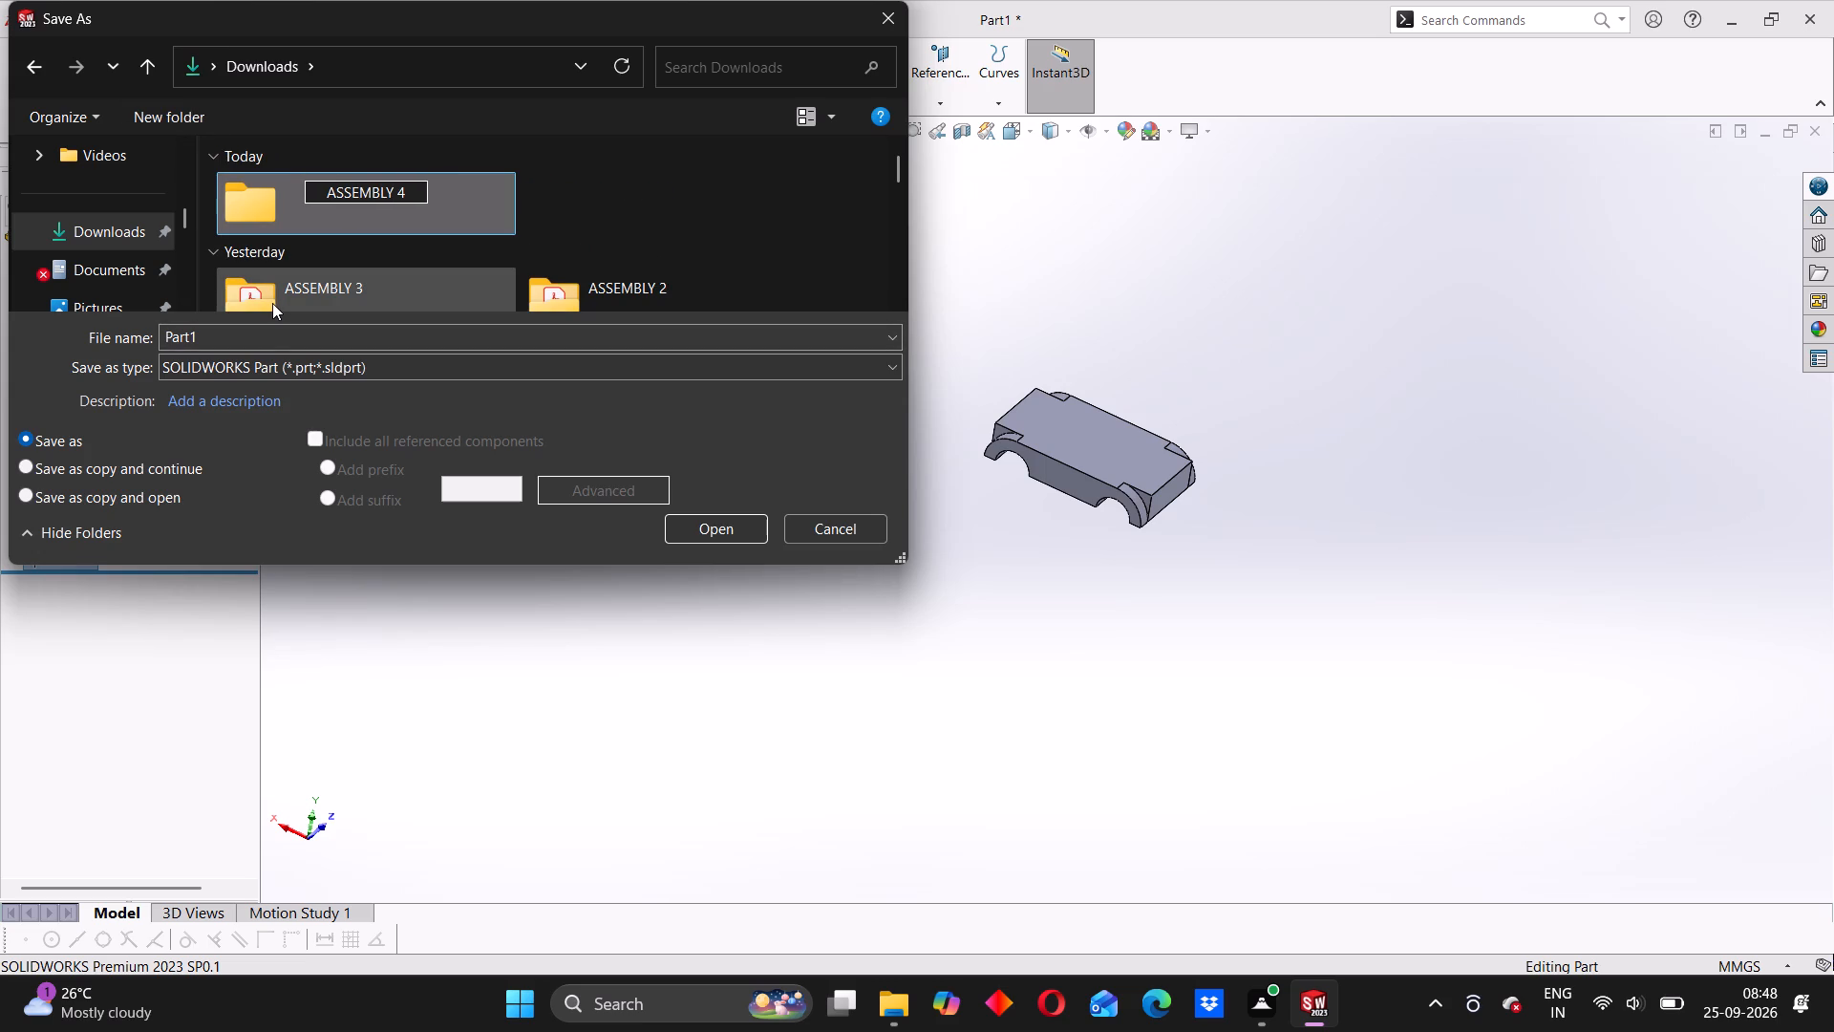
{"action": "left_click", "coordinate": [465, 204]}
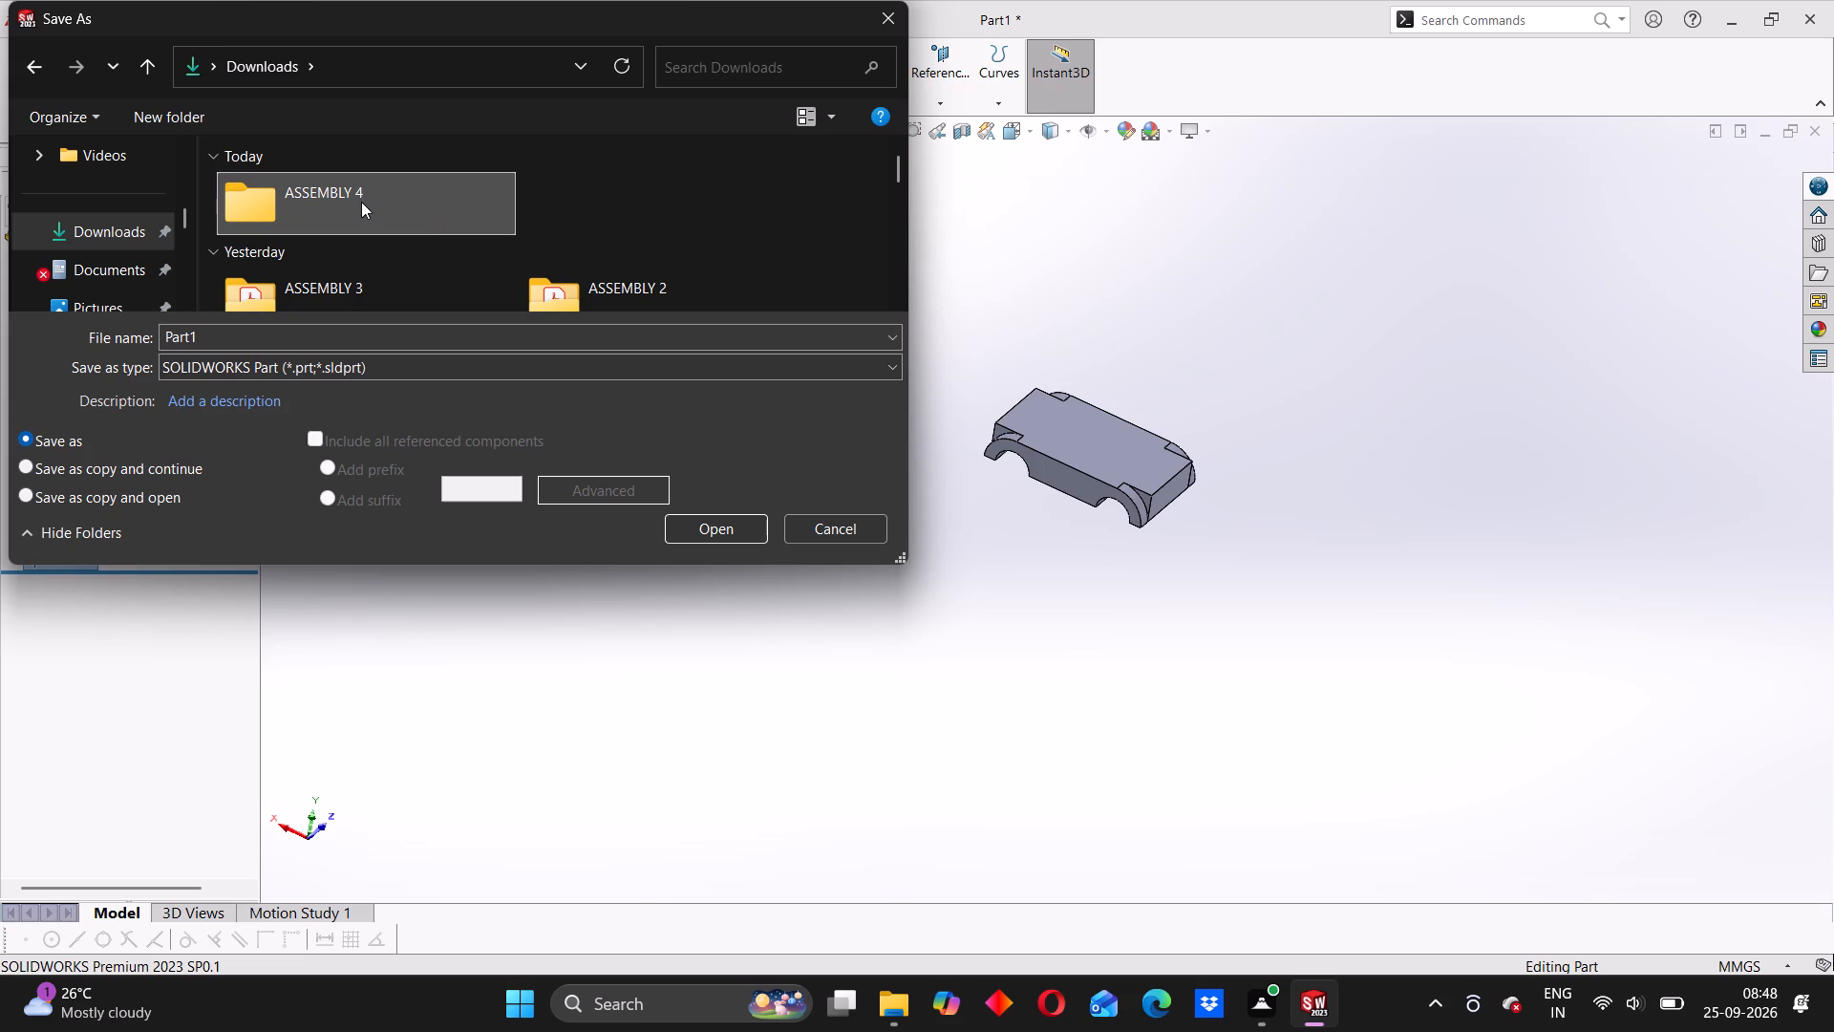
{"action": "double_click", "coordinate": [361, 202]}
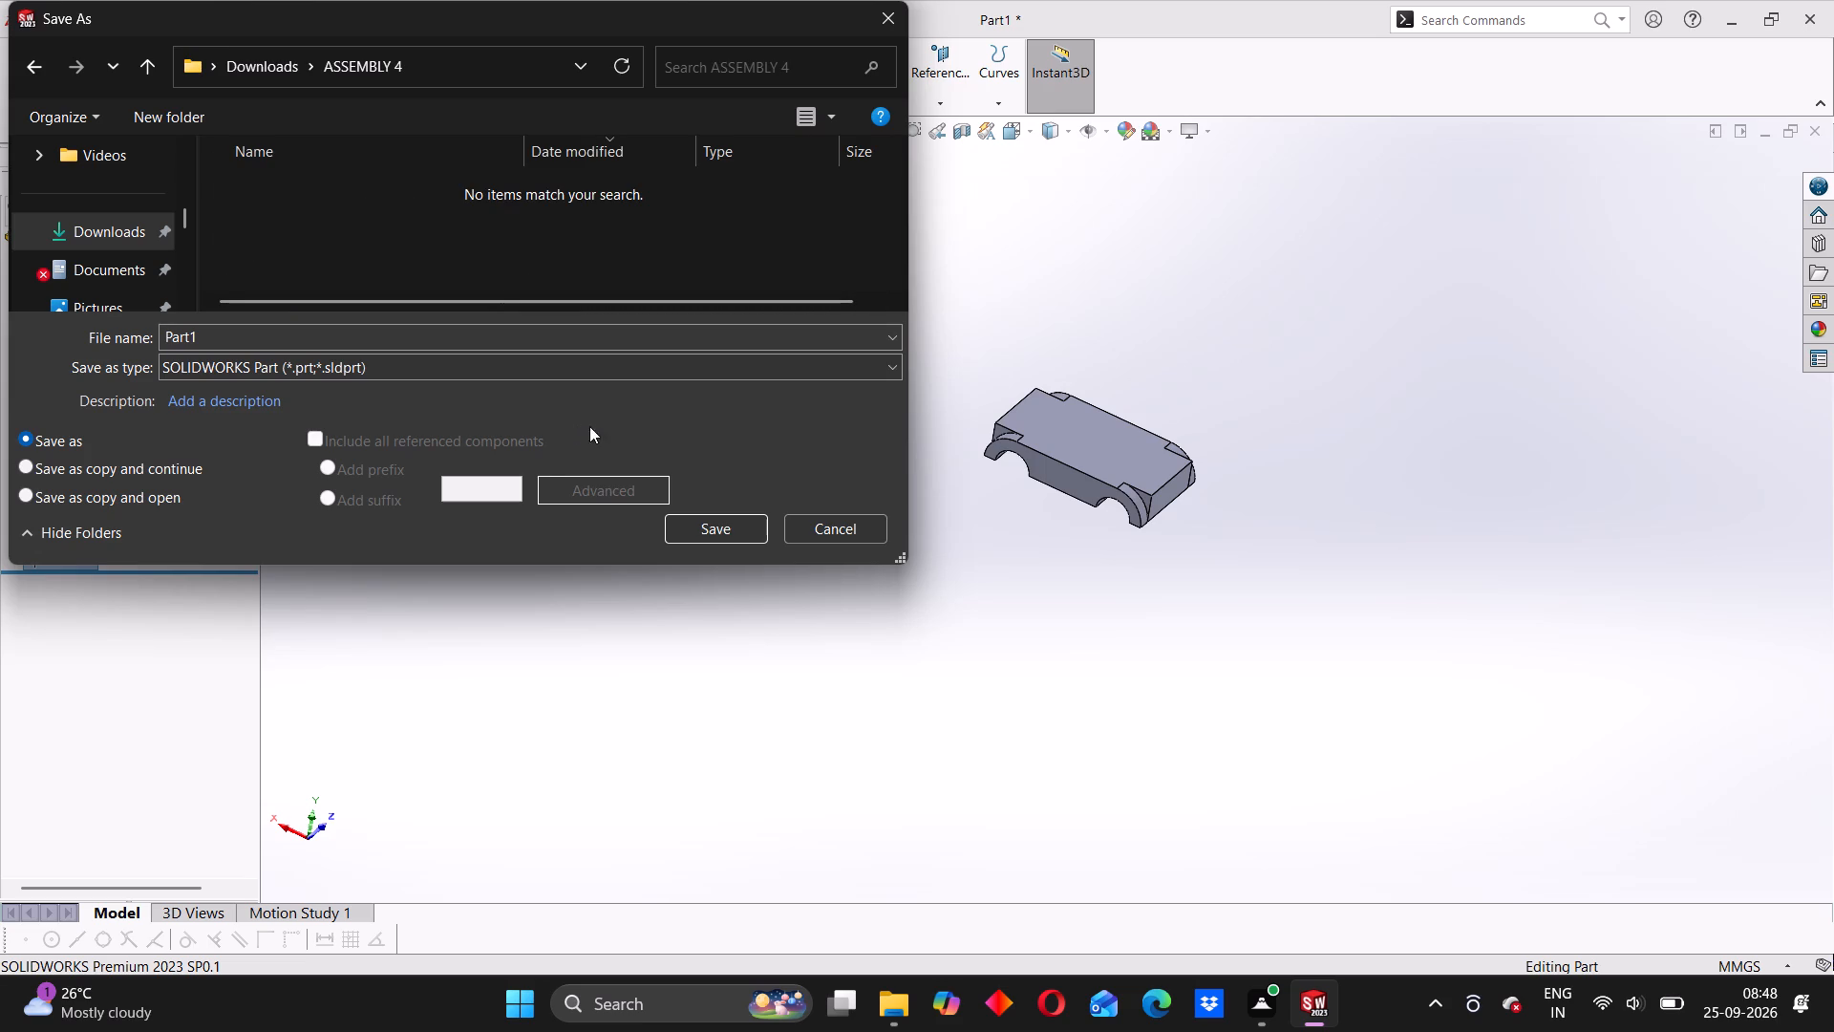
{"action": "left_click", "coordinate": [712, 530]}
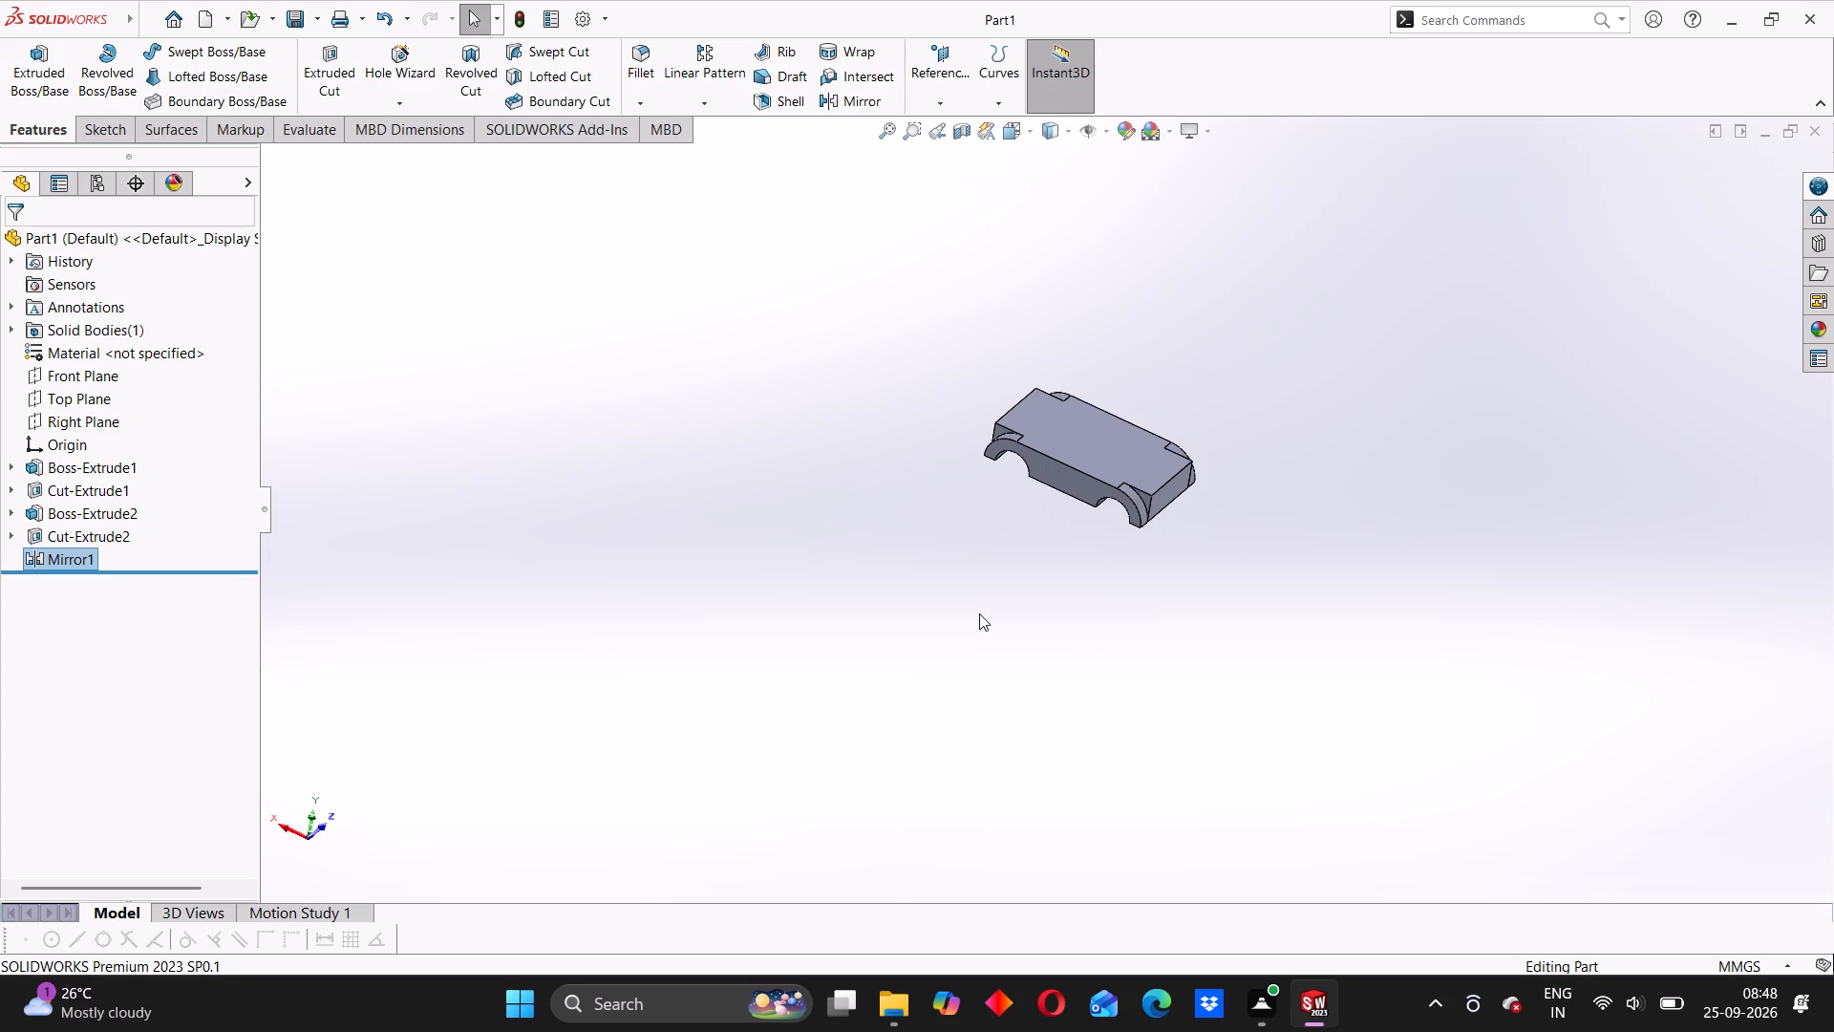
On the block's broad face opposite the pin seats, sketch two vertically aligned circles near one short edge, radii about 2.1 and 1.7 mm.
{"action": "middle_click_drag", "start_coordinate": [1228, 490], "coordinate": [878, 583]}
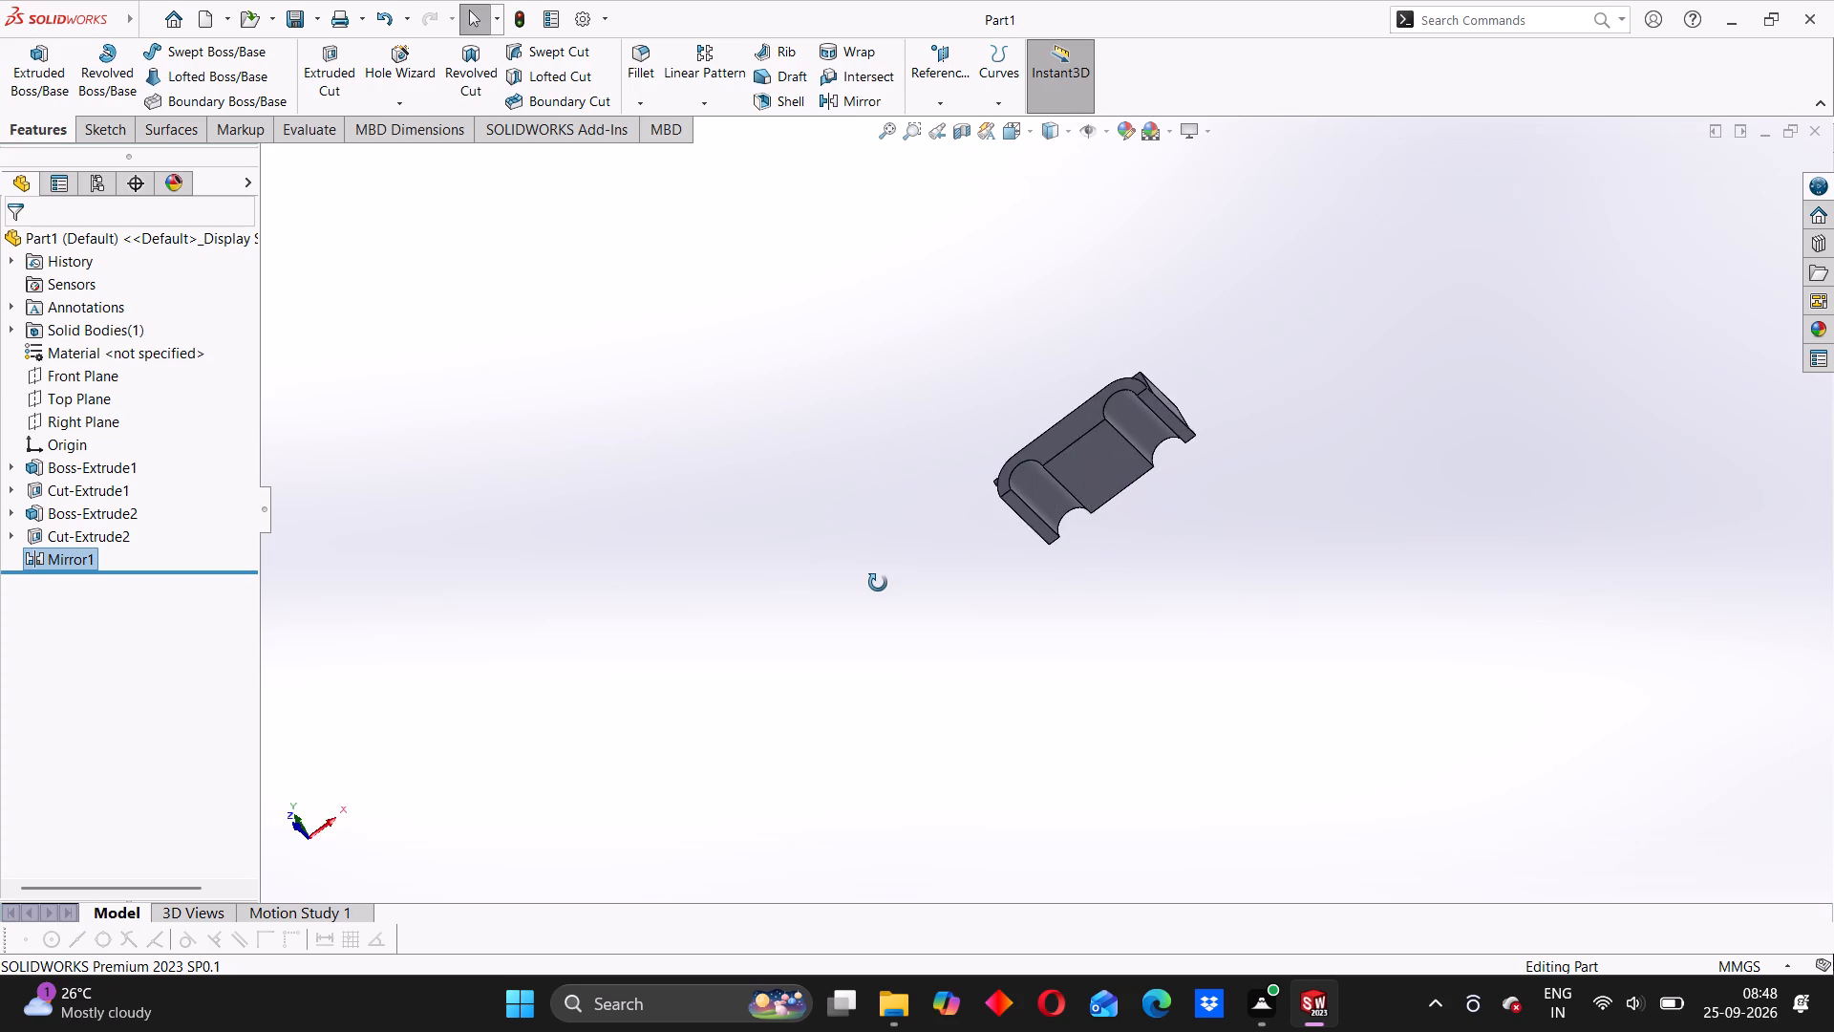
{"action": "middle_click_drag", "start_coordinate": [878, 583], "coordinate": [1278, 334]}
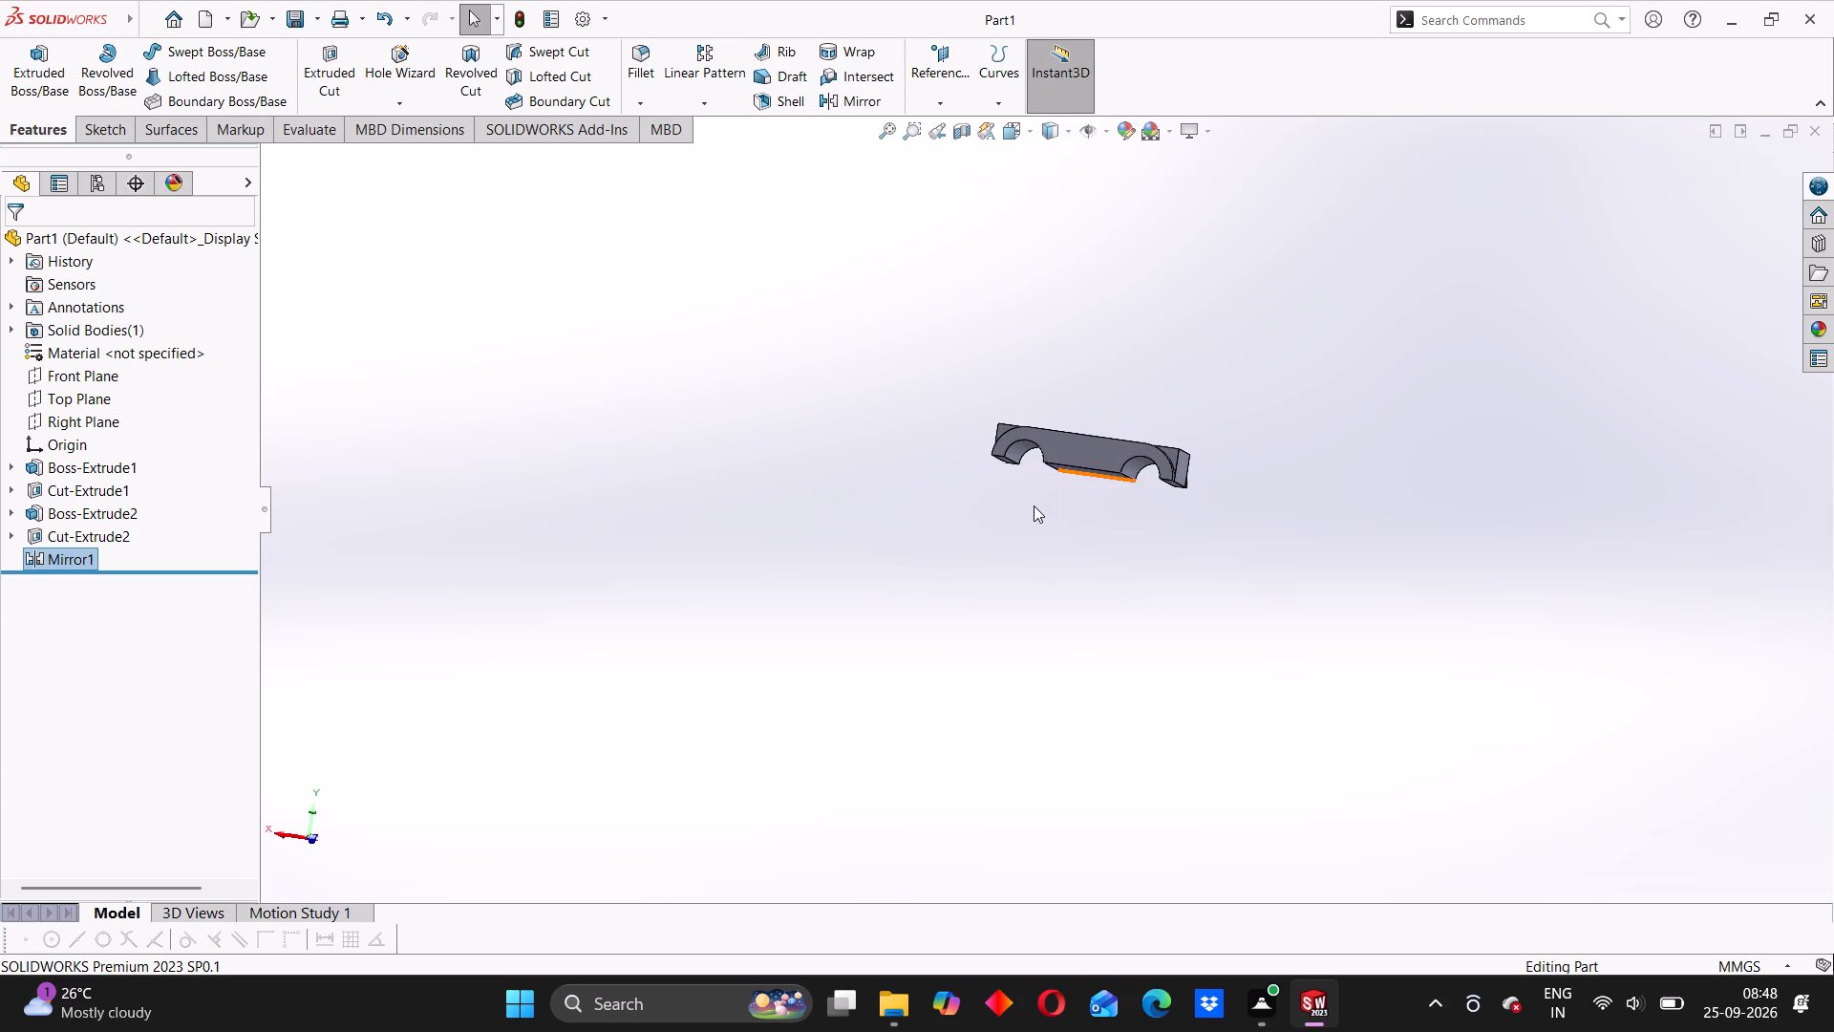
{"action": "middle_click_drag", "start_coordinate": [1062, 490], "coordinate": [1029, 634]}
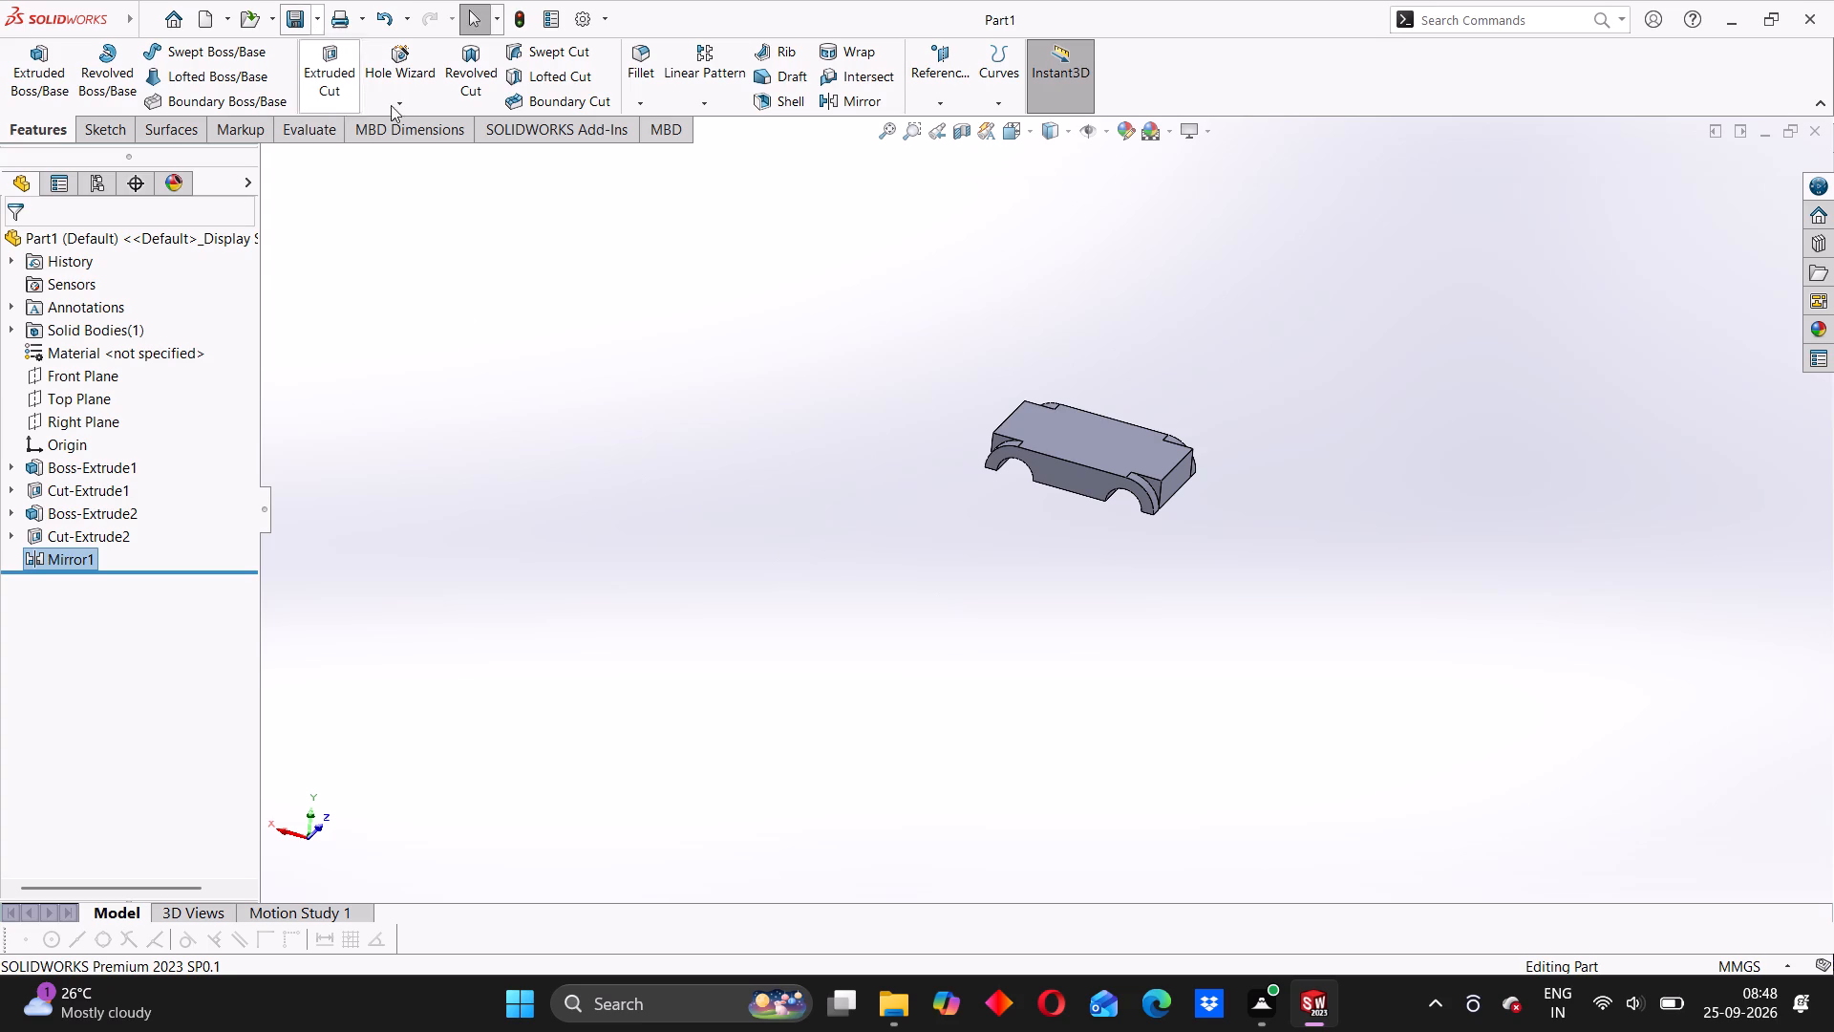
{"action": "middle_click_drag", "start_coordinate": [1015, 554], "coordinate": [935, 725]}
{"action": "left_click", "coordinate": [1082, 421]}
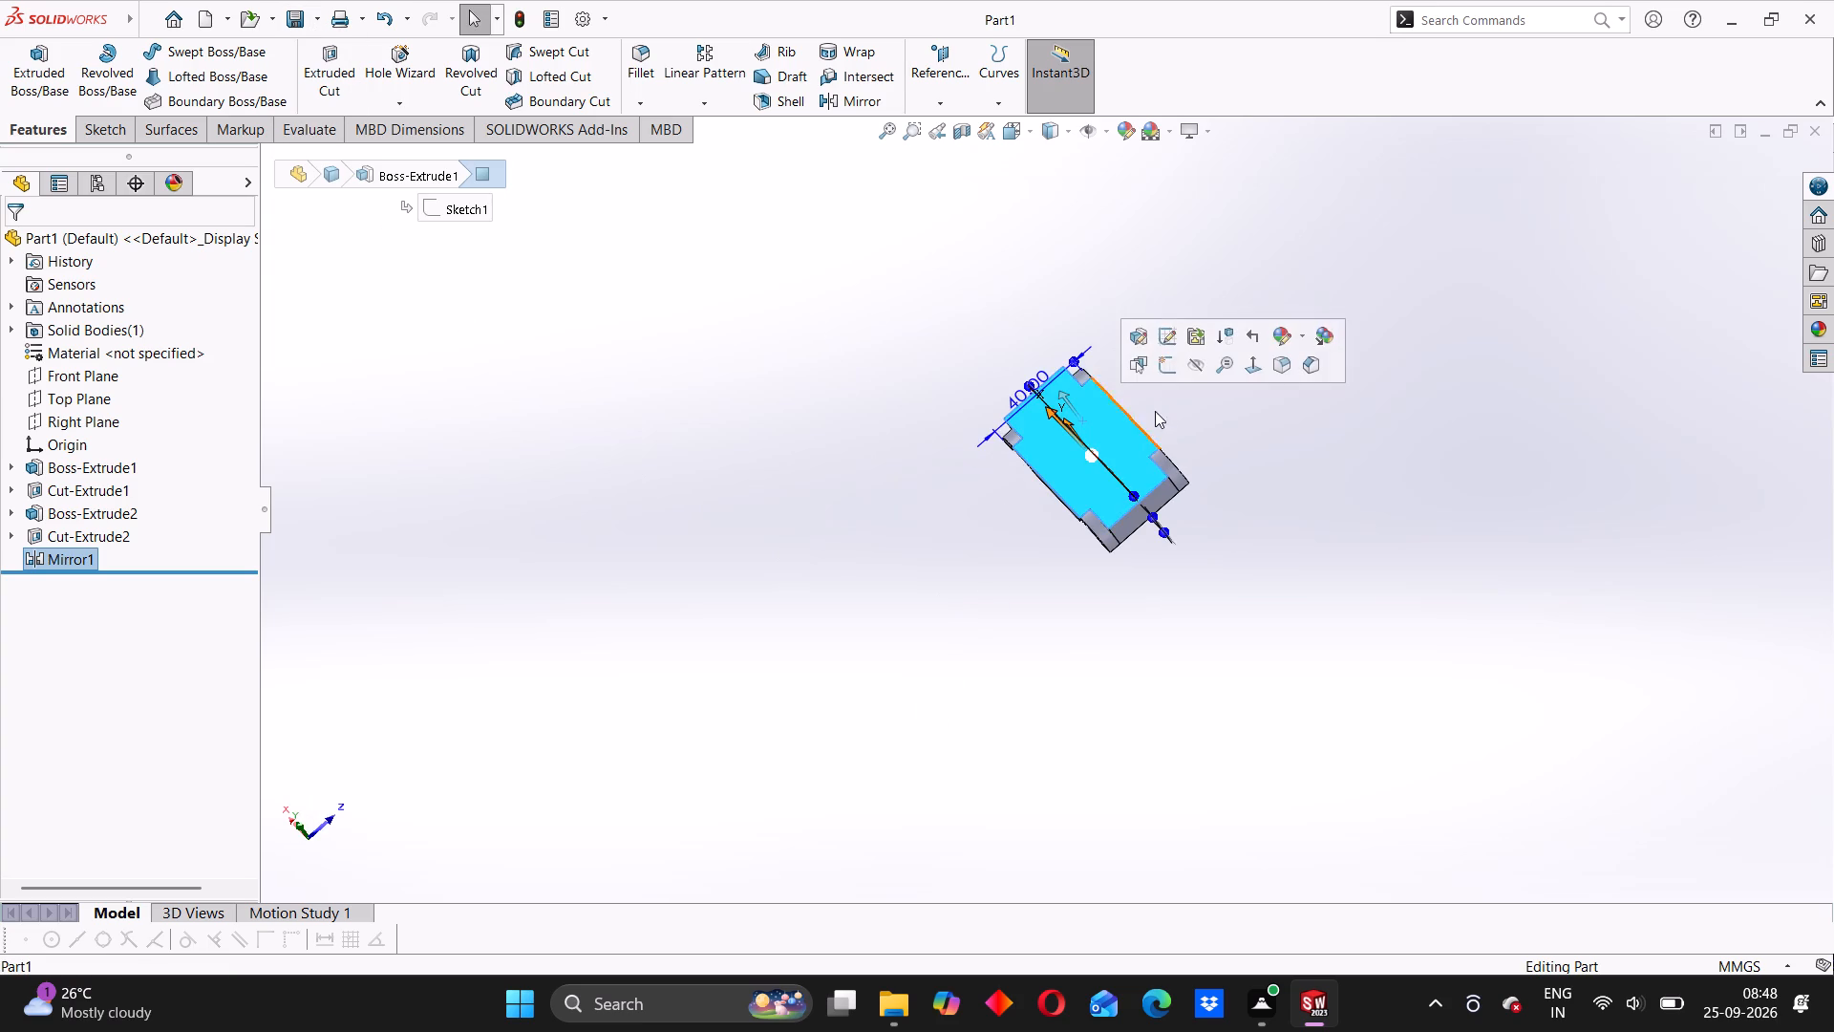
{"action": "left_click", "coordinate": [1169, 367]}
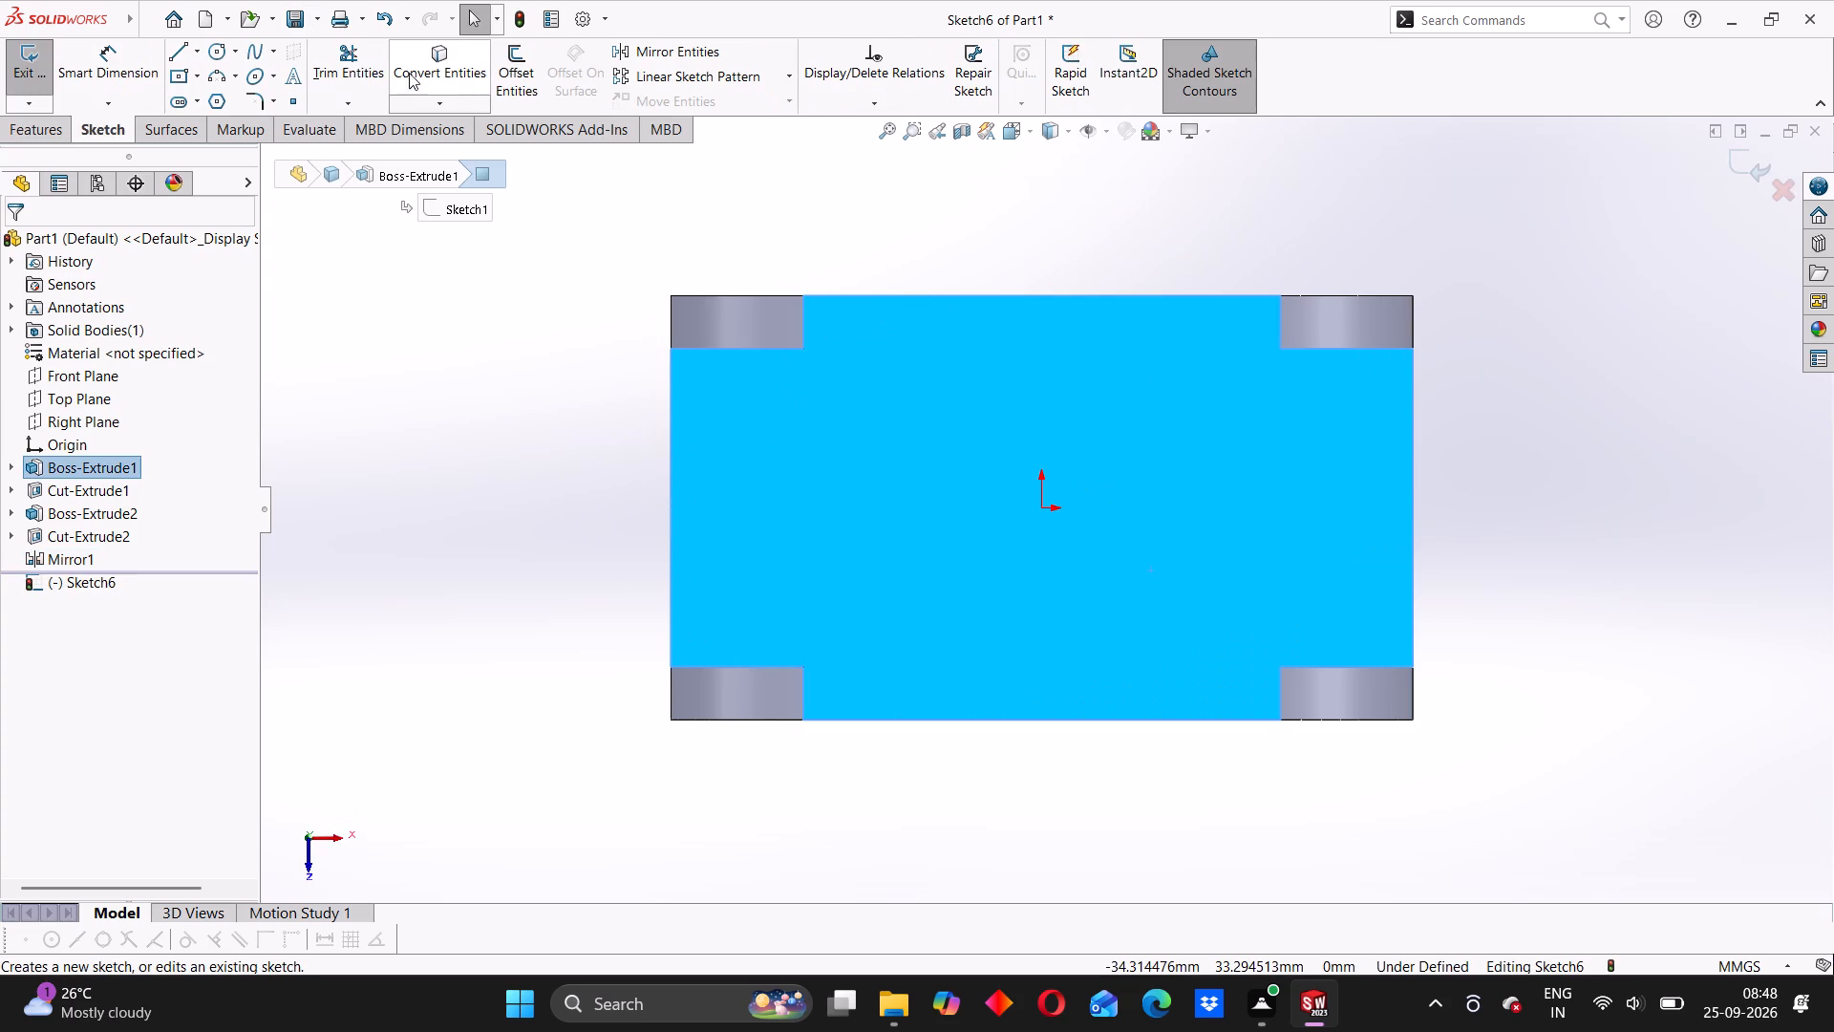
{"action": "left_click", "coordinate": [224, 54]}
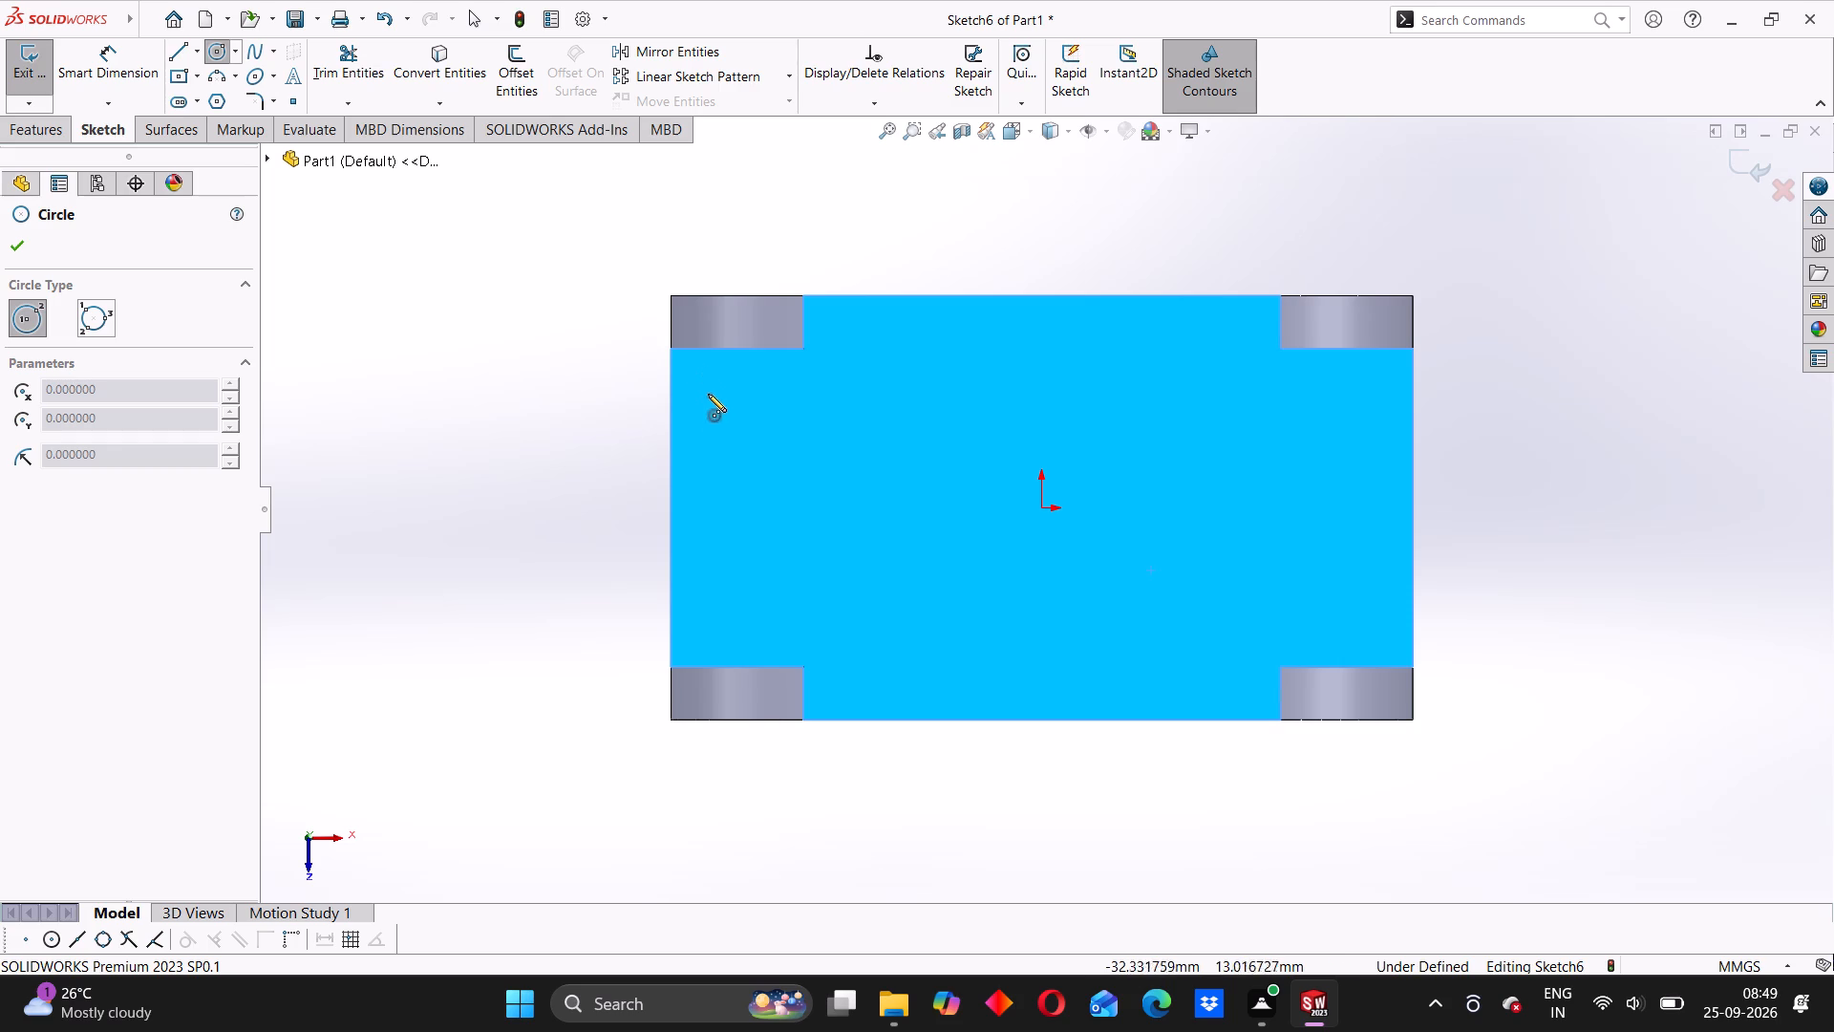
{"action": "left_click", "coordinate": [720, 410]}
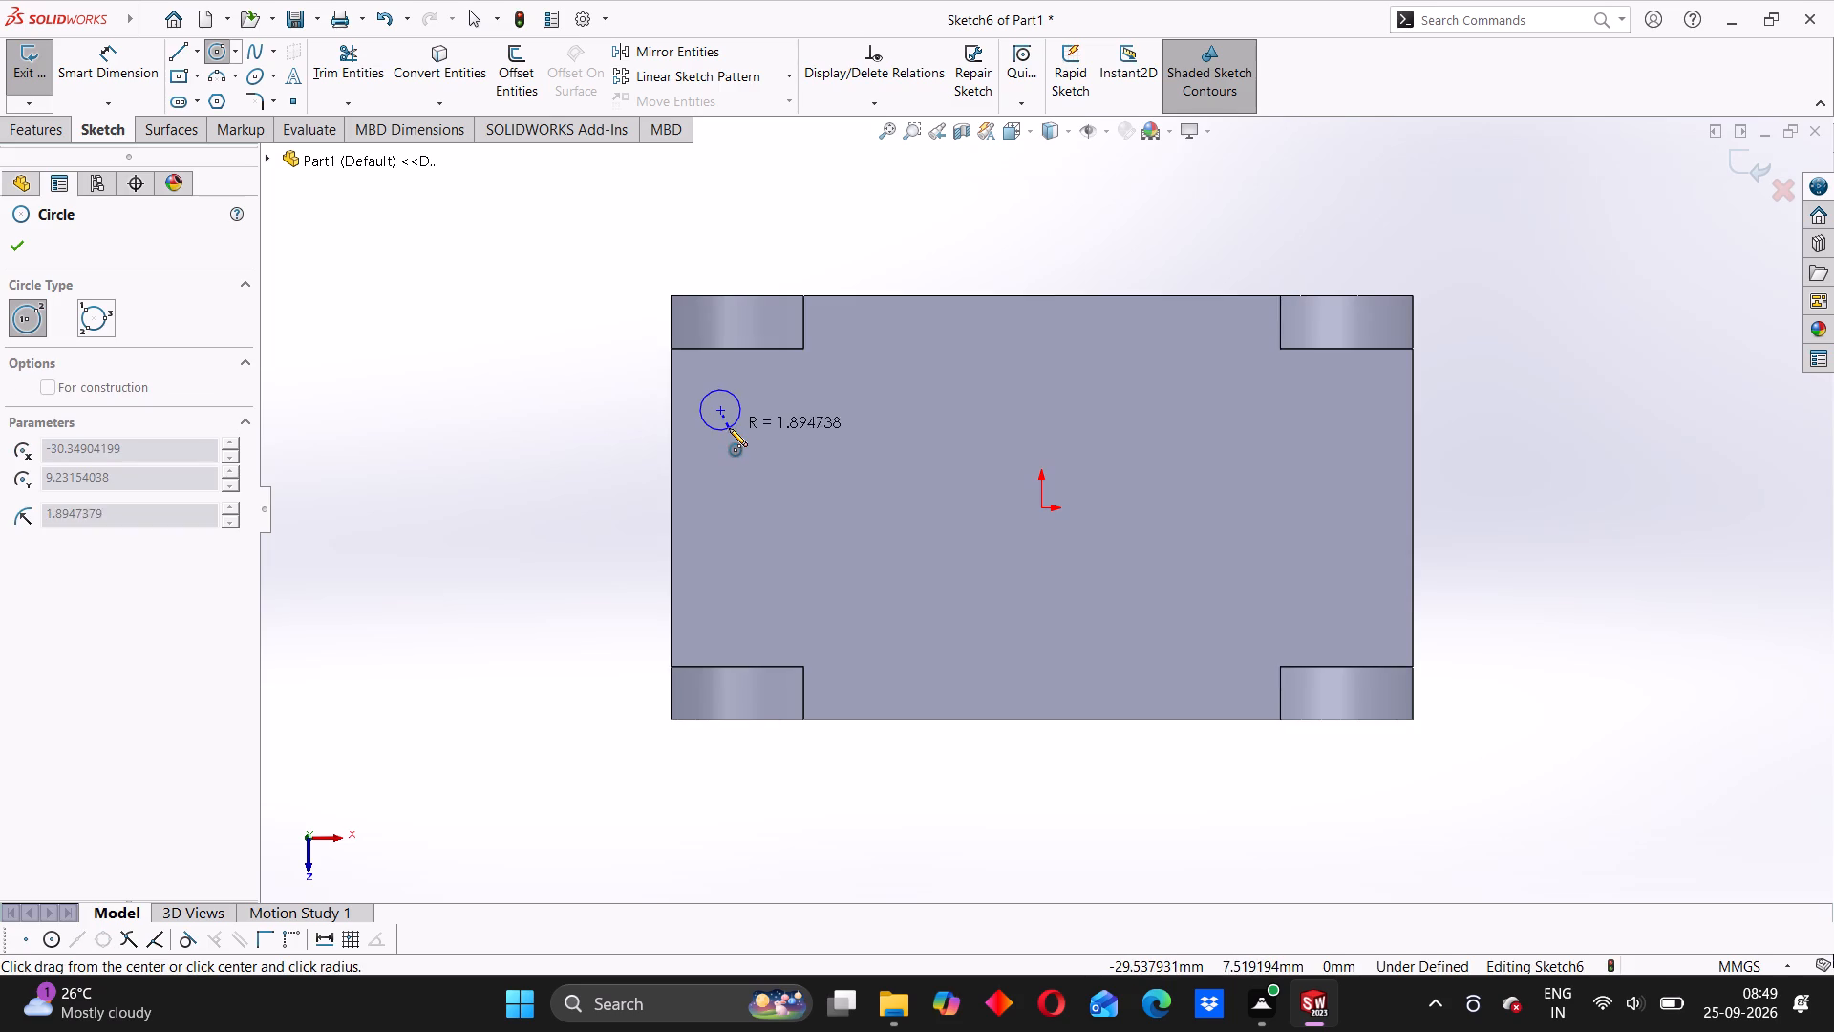
{"action": "left_click", "coordinate": [730, 430]}
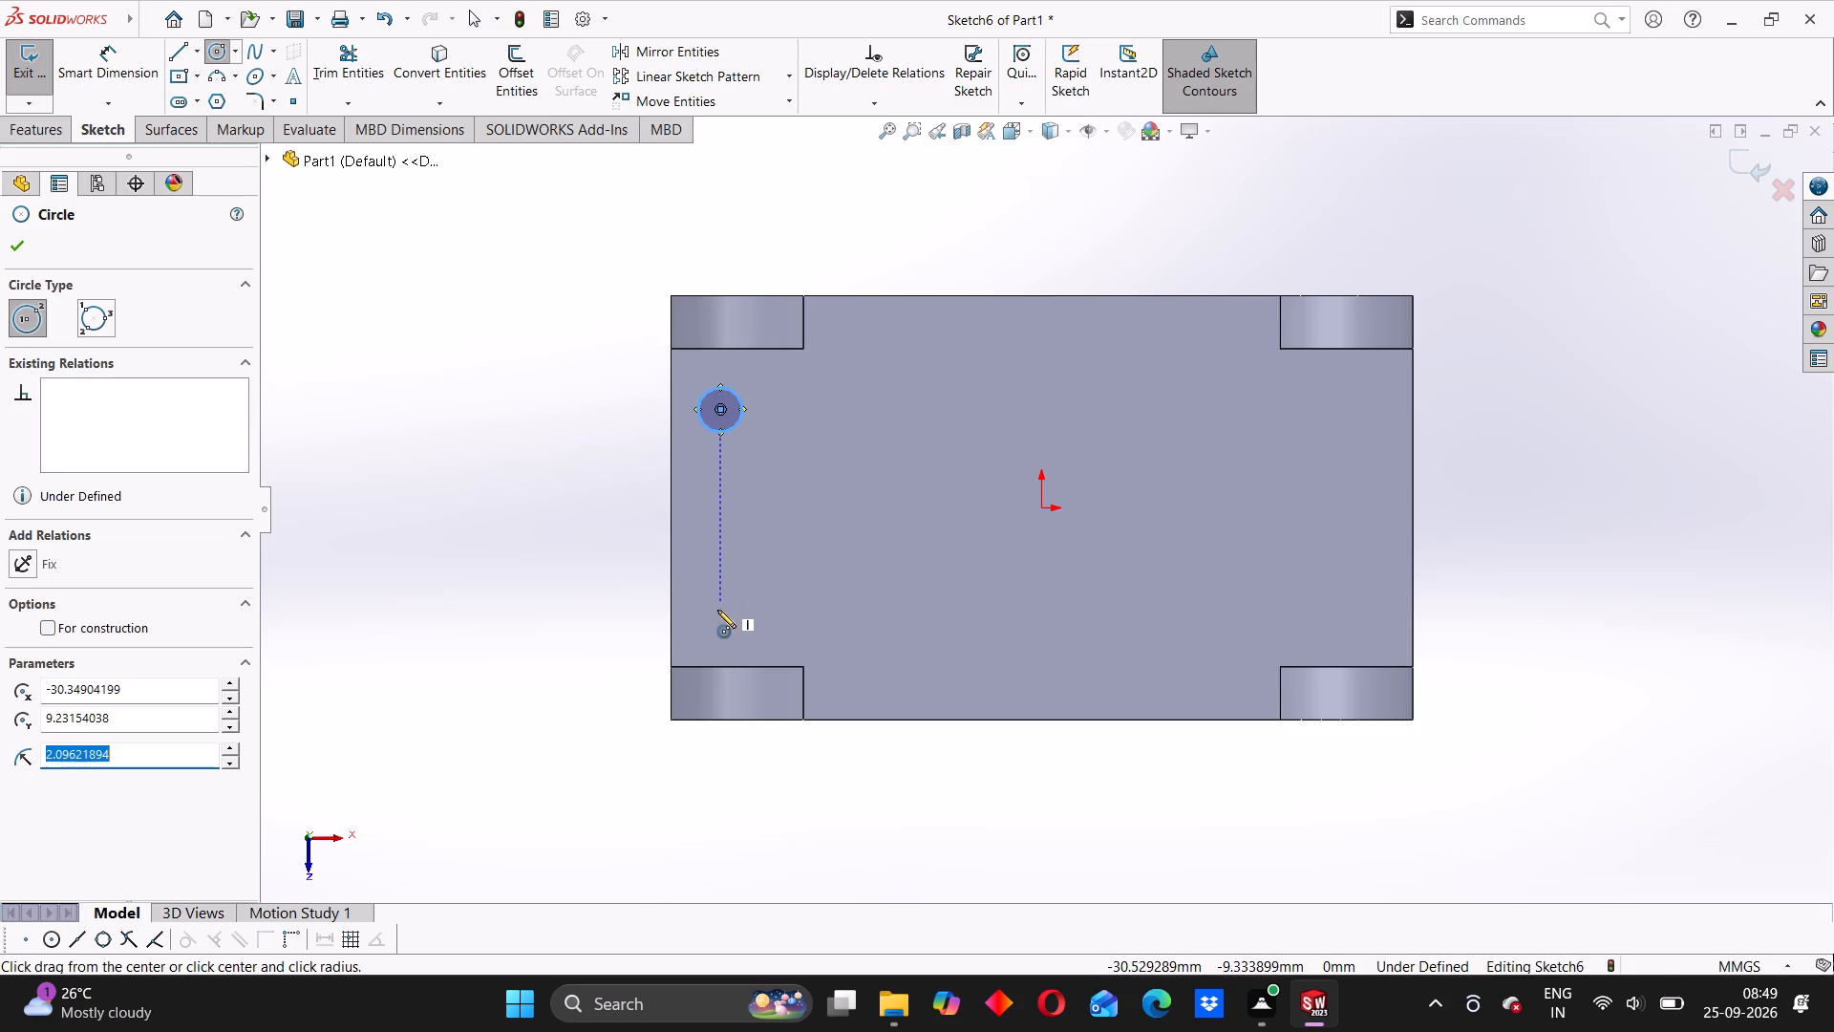
{"action": "left_click", "coordinate": [716, 623]}
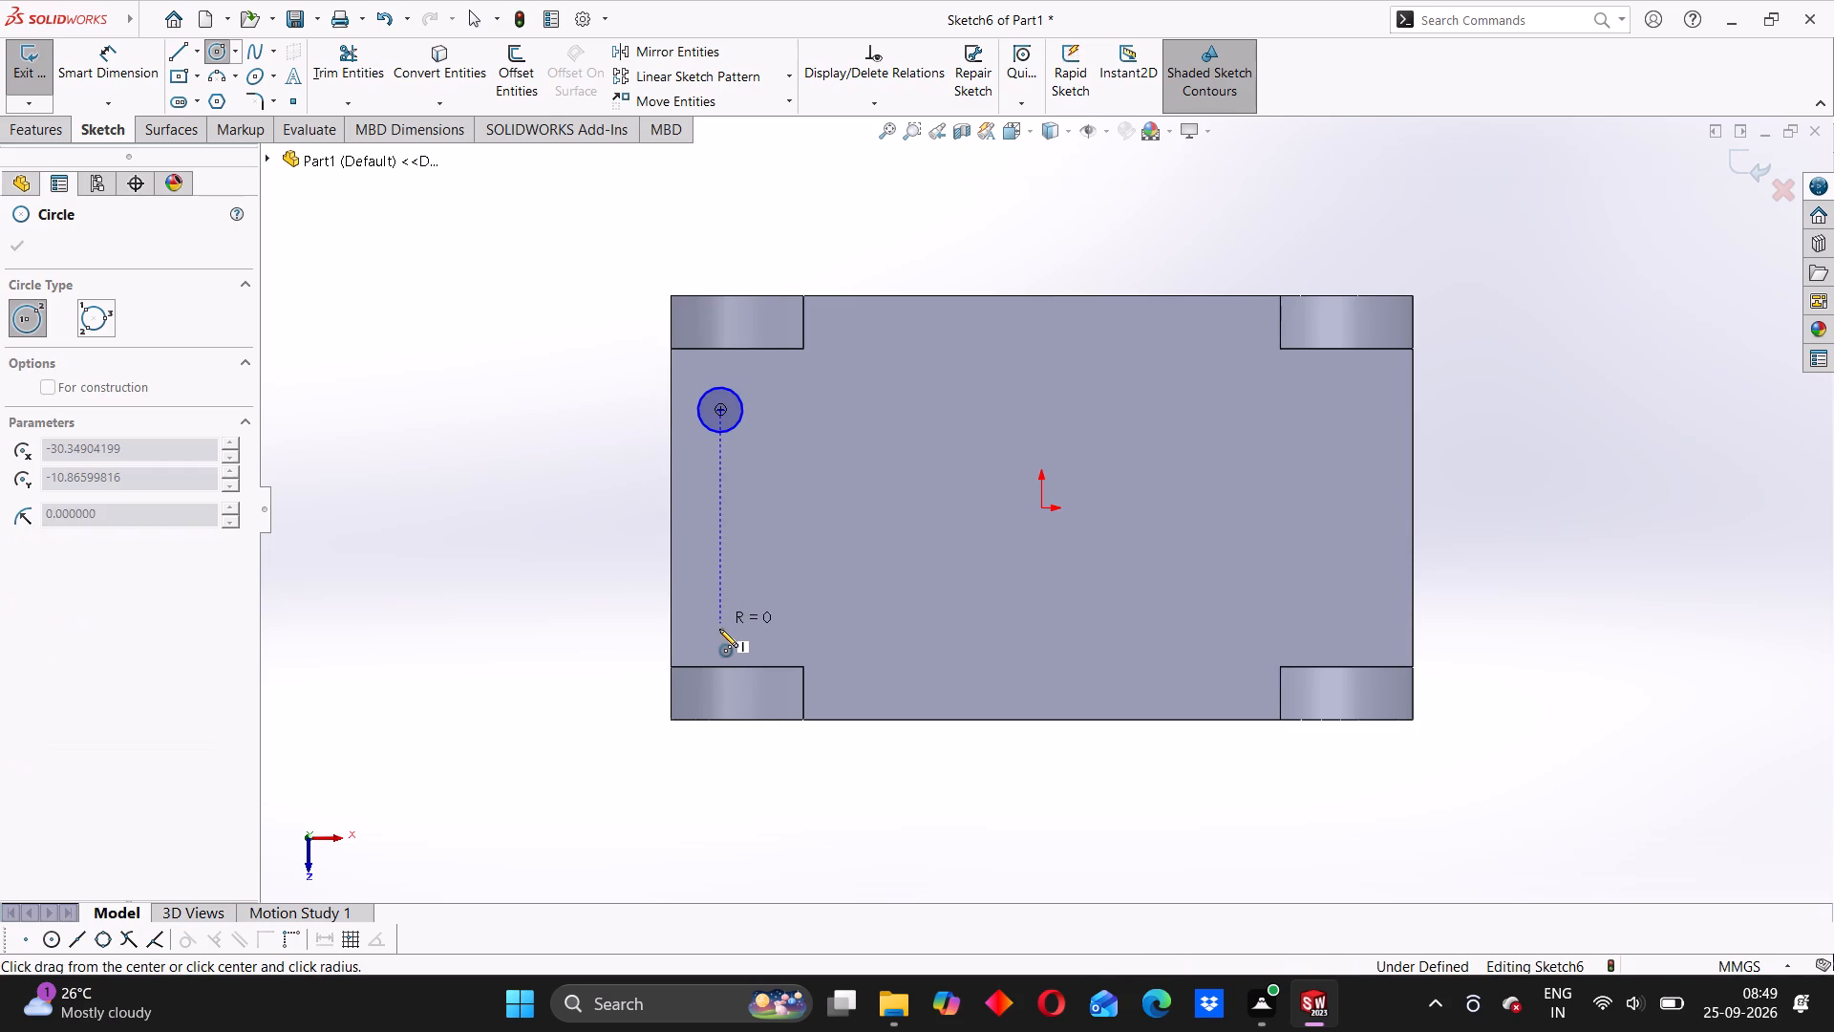
{"action": "left_click", "coordinate": [729, 639]}
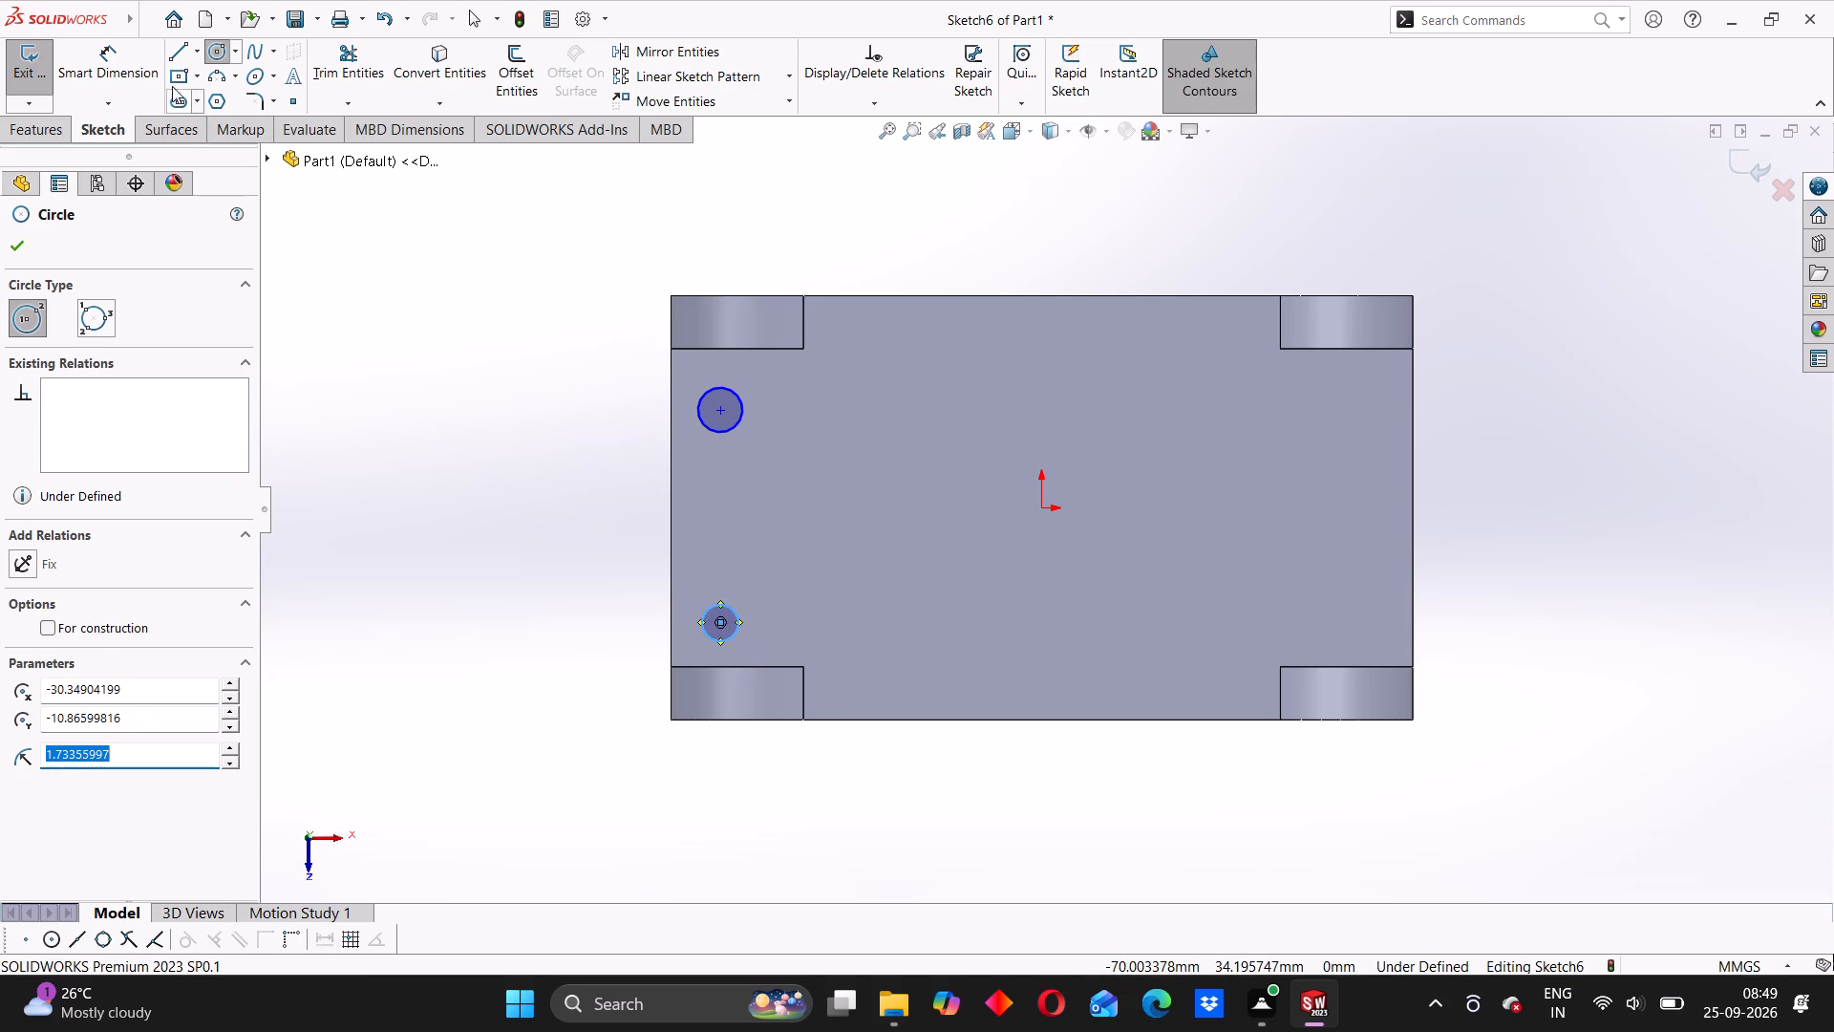
Dimension the upper circle's diameter as 4.5 mm.
{"action": "left_click", "coordinate": [125, 71]}
{"action": "left_click", "coordinate": [699, 394]}
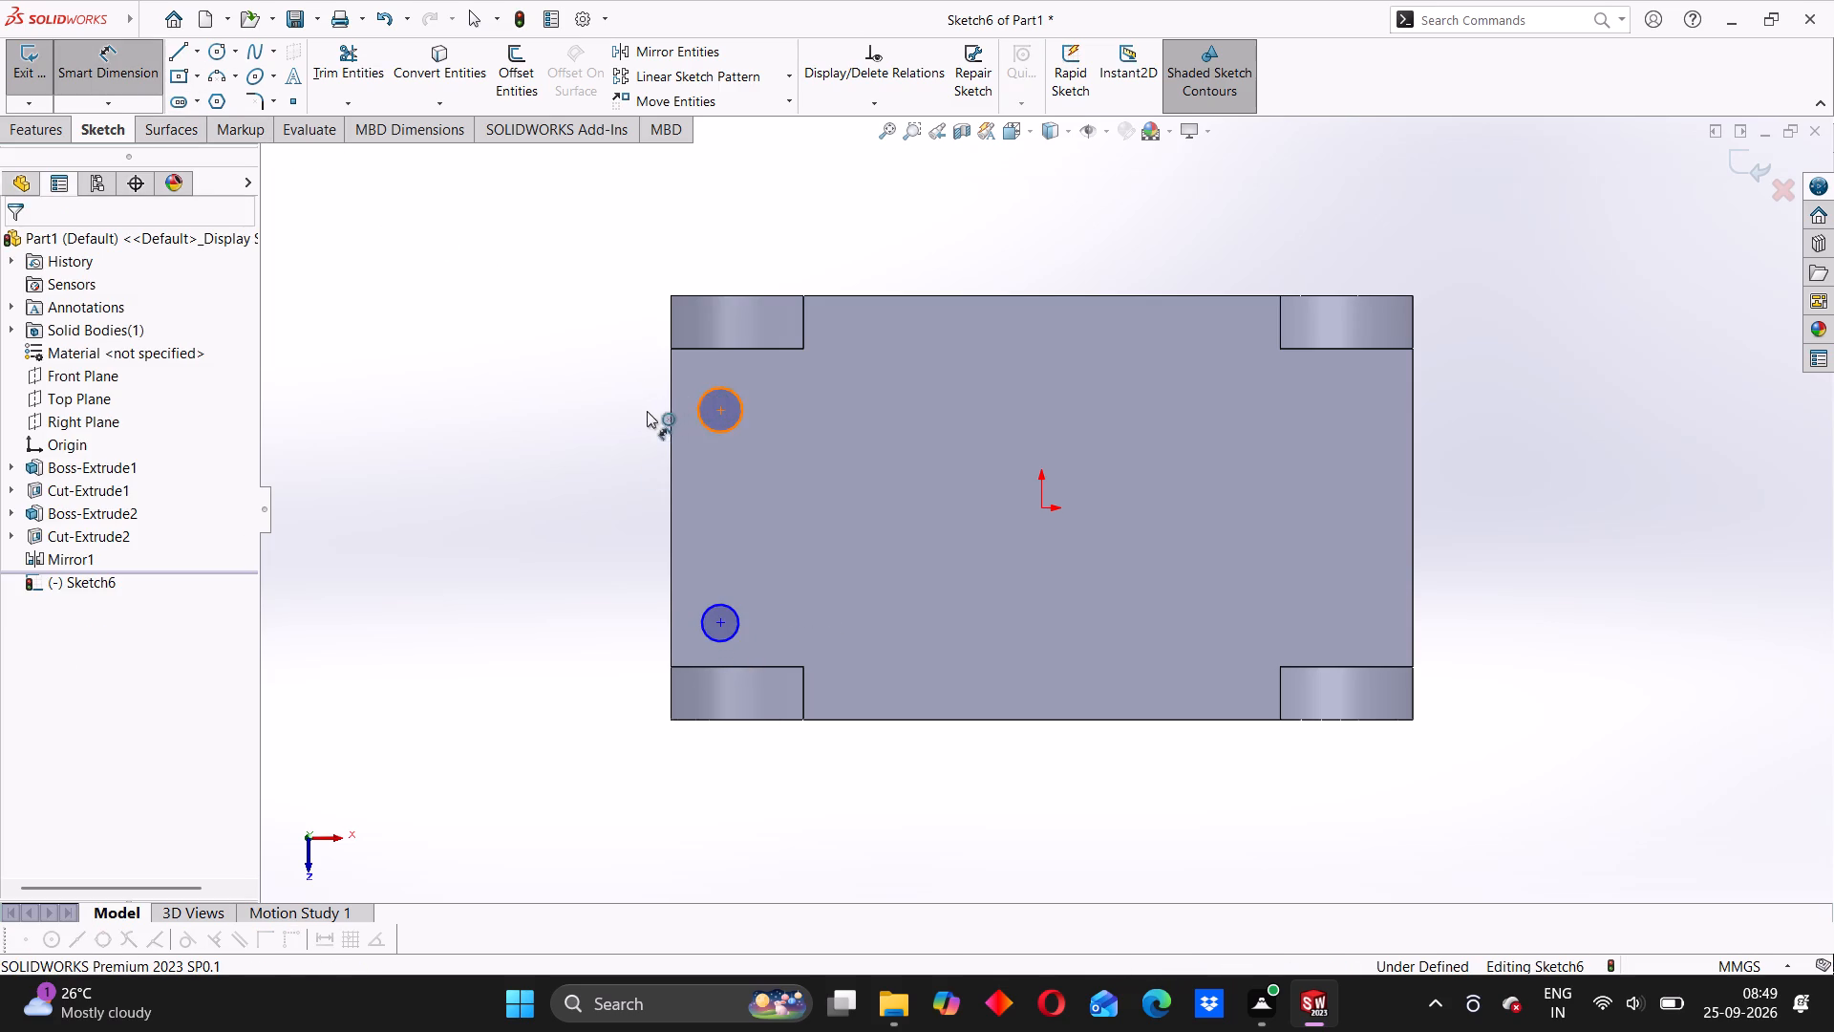
{"action": "left_click", "coordinate": [633, 413]}
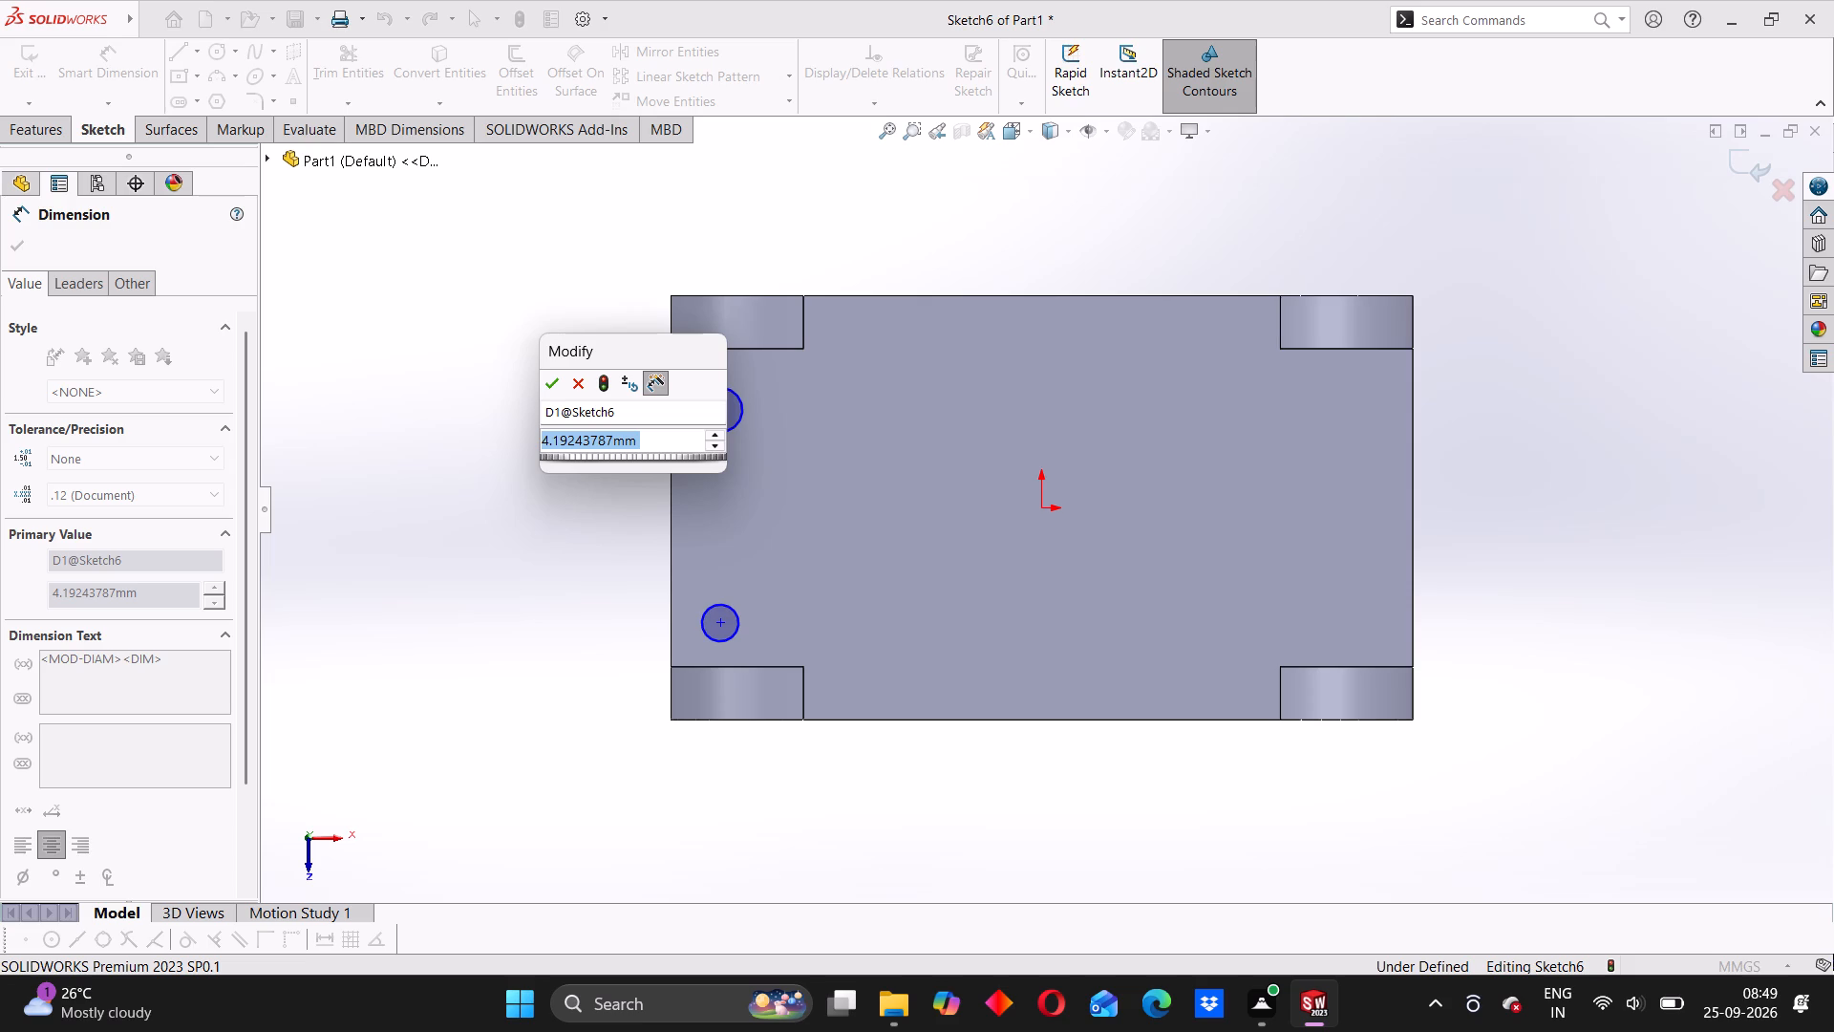
{"action": "type", "text": "4.5"}
{"action": "key", "text": "Return"}
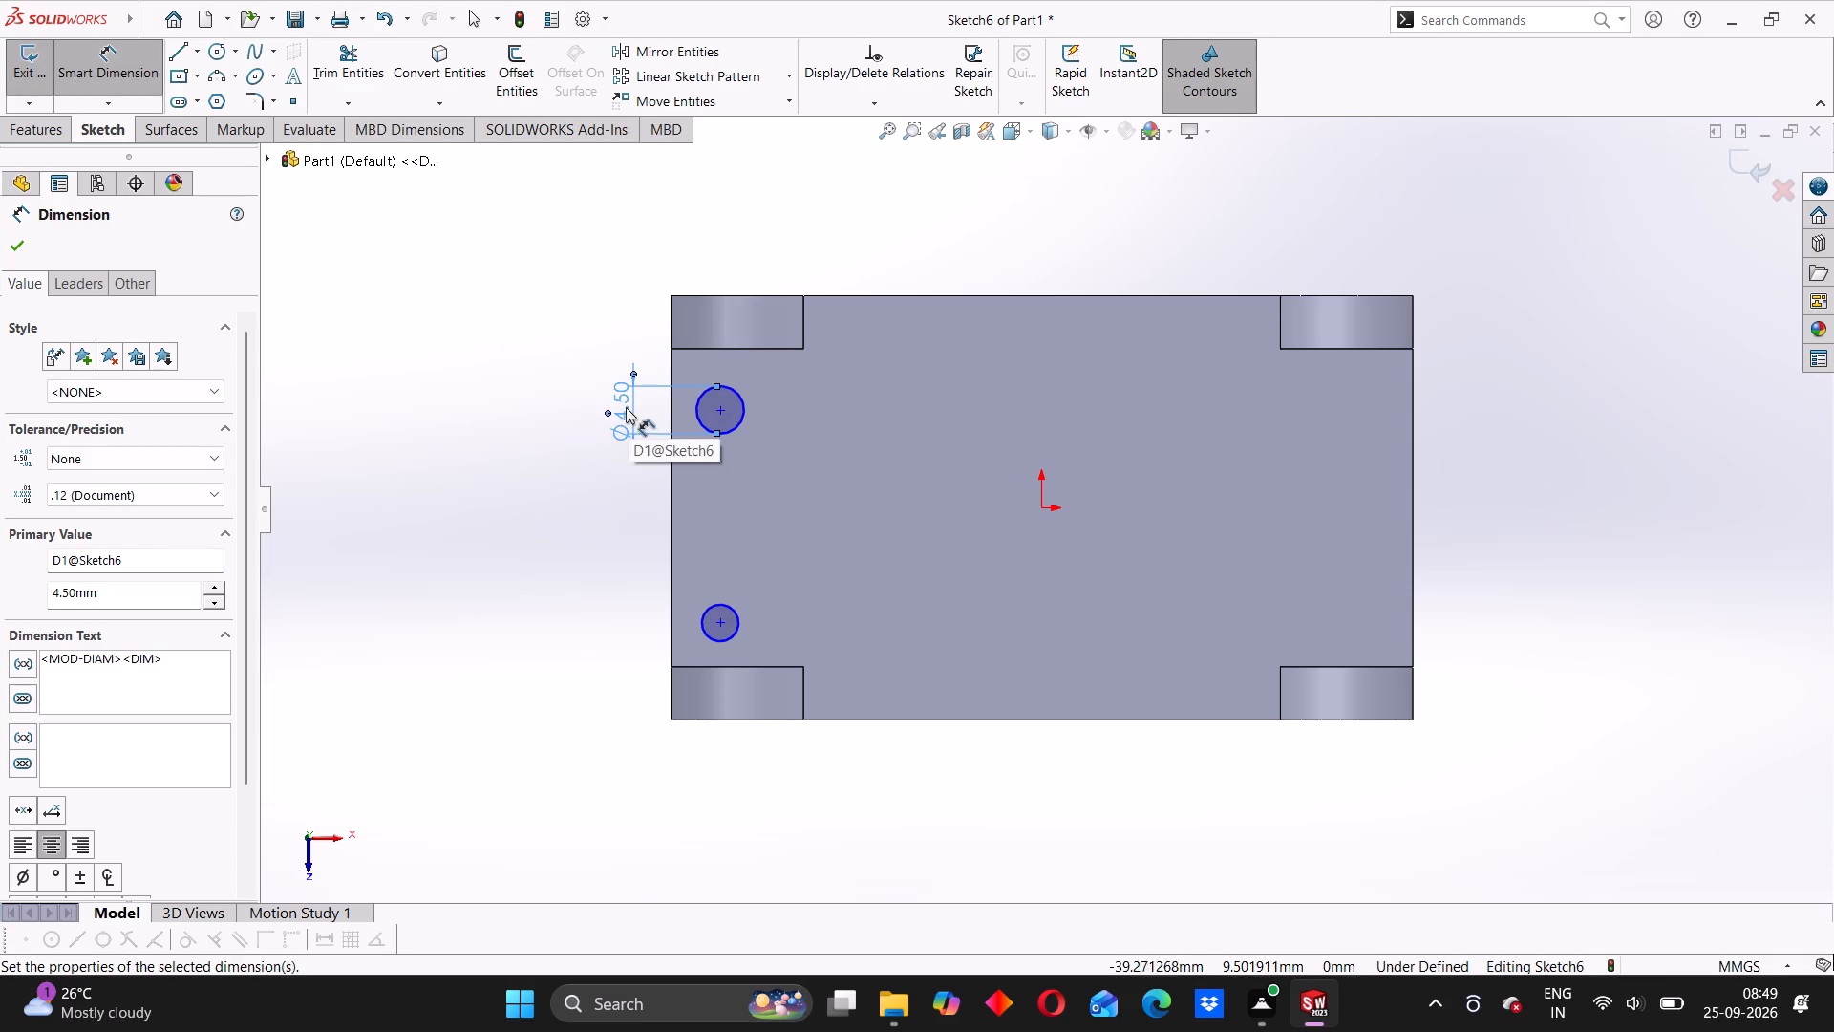
{"action": "key", "text": "Escape"}
{"action": "key", "text": "Escape"}
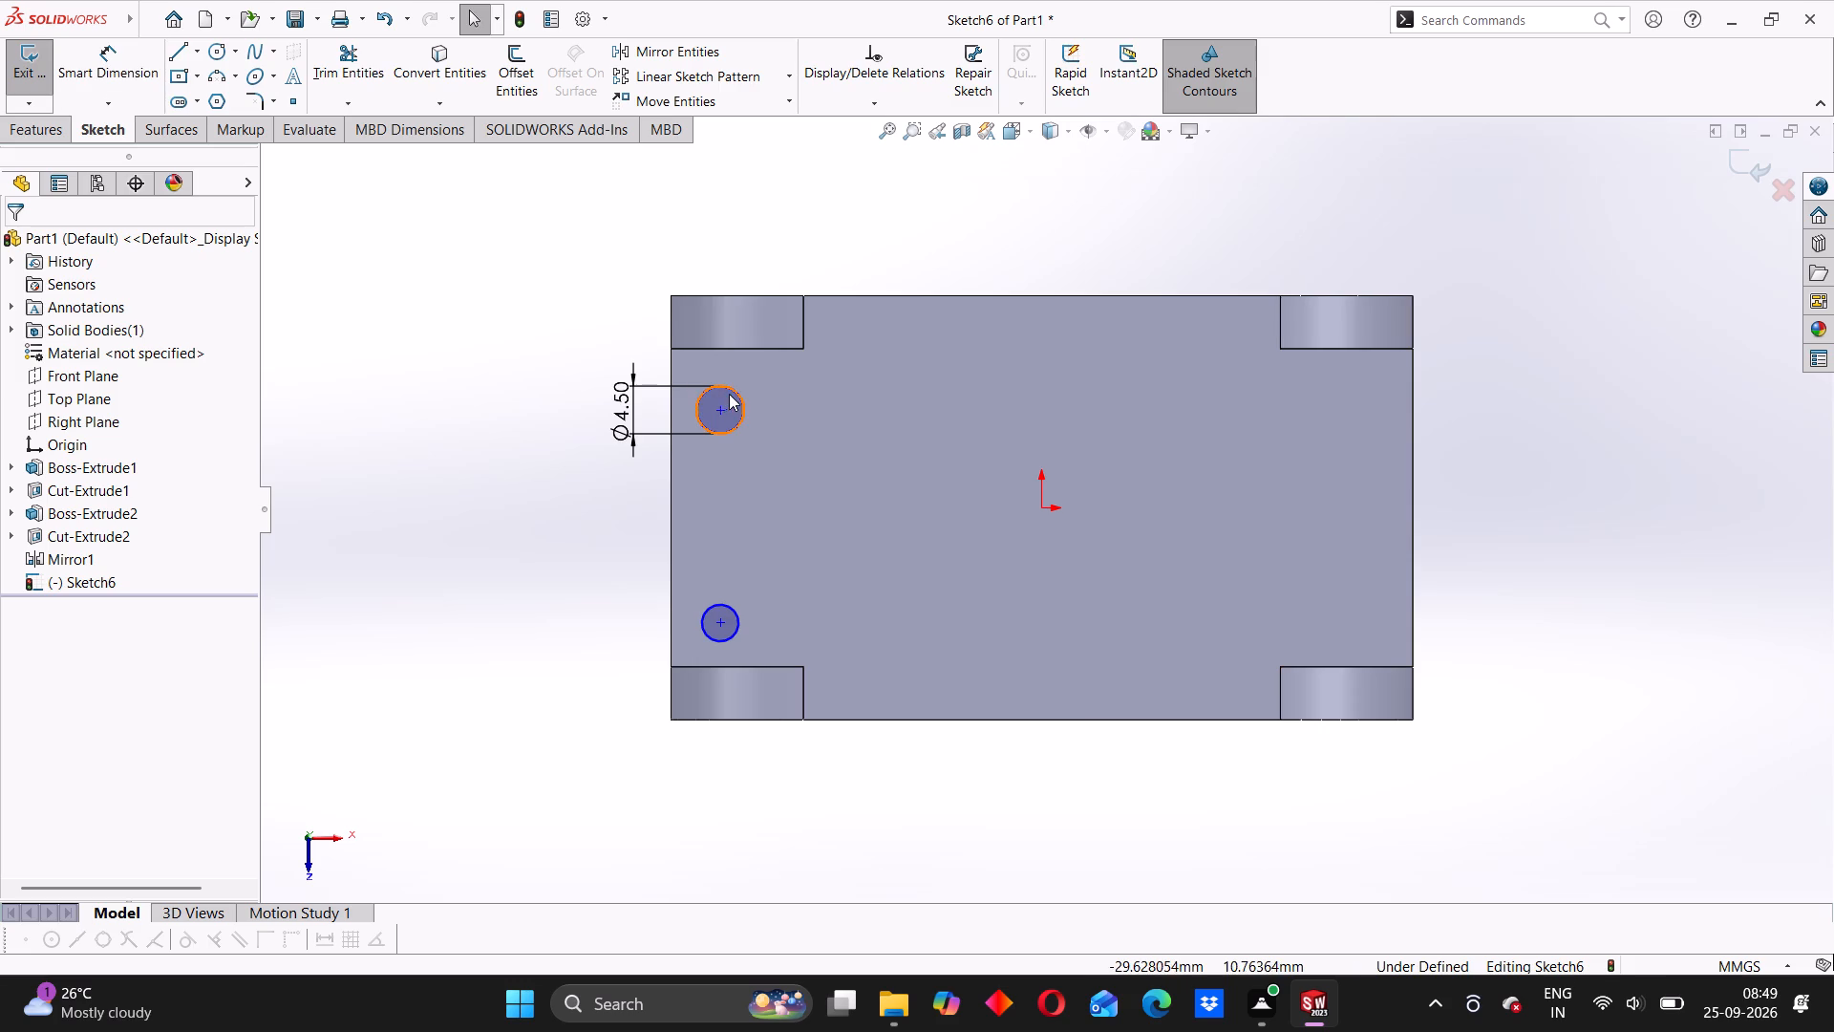
Add an Equal relation between the upper and lower circles.
{"action": "left_click", "coordinate": [730, 392]}
{"action": "left_click", "coordinate": [729, 608], "text": "ctrl"}
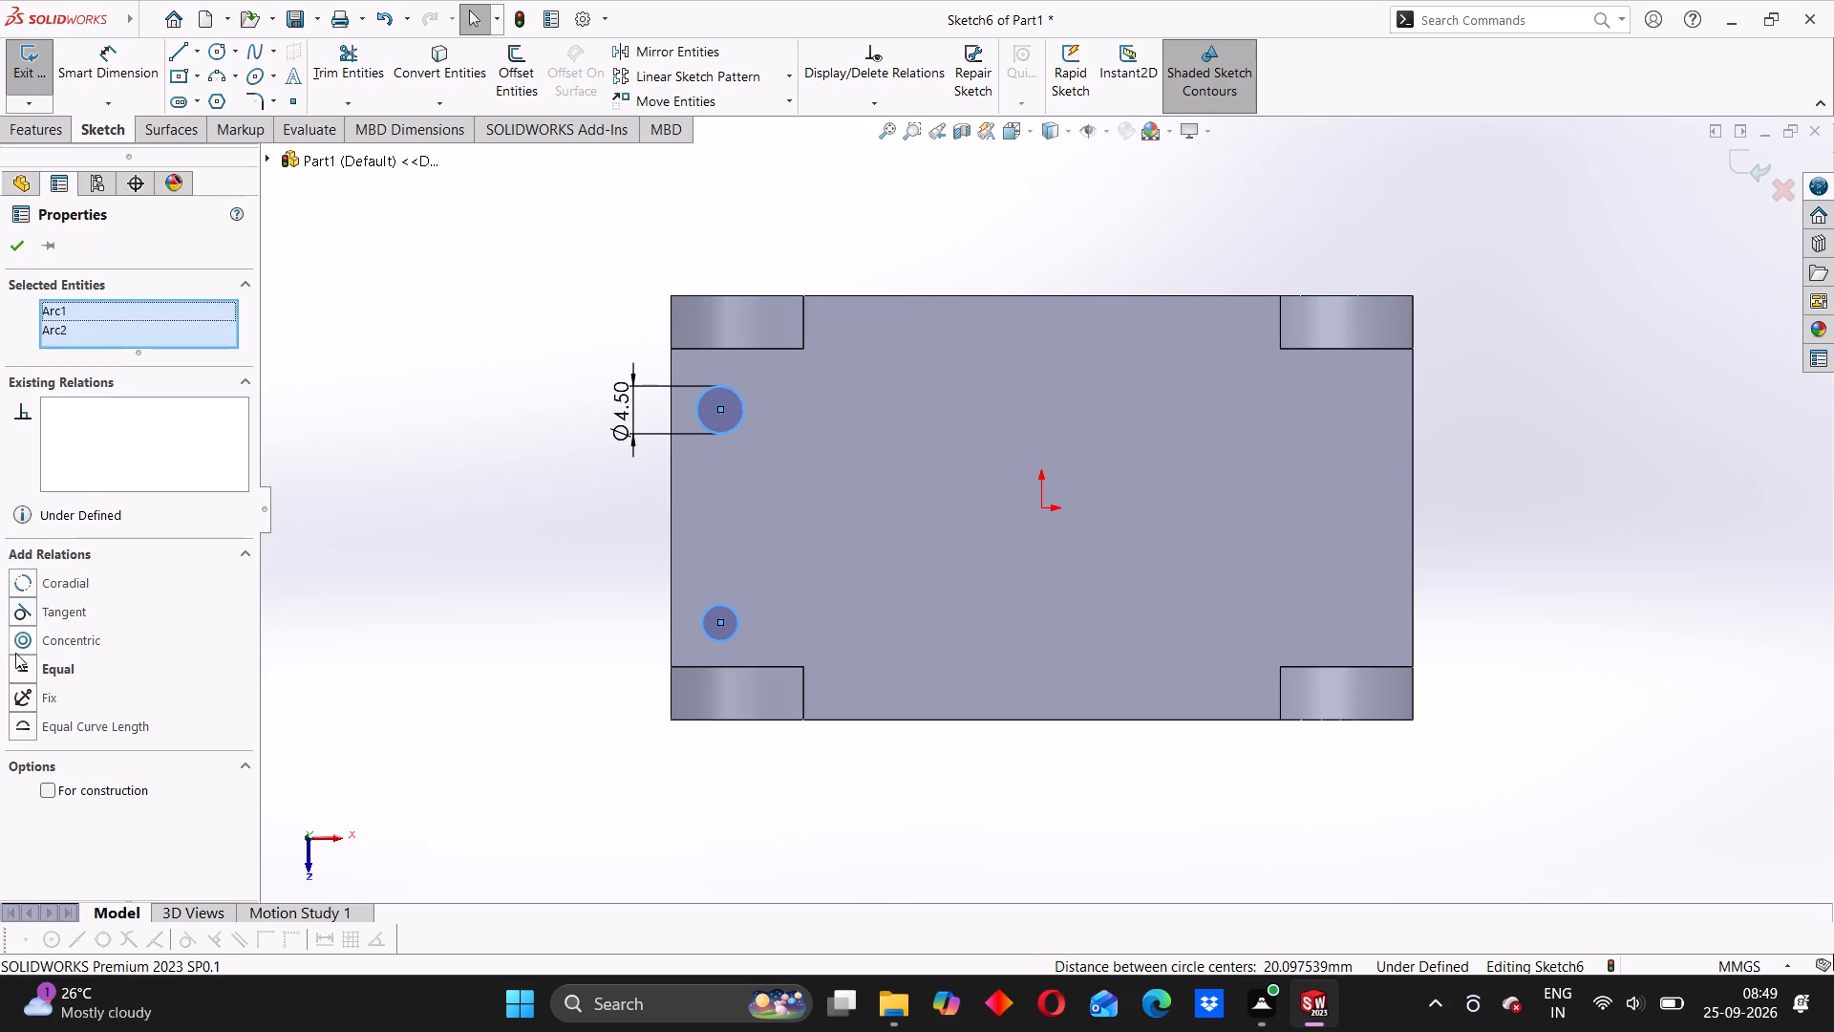
{"action": "left_click", "coordinate": [27, 666]}
{"action": "left_click", "coordinate": [19, 251]}
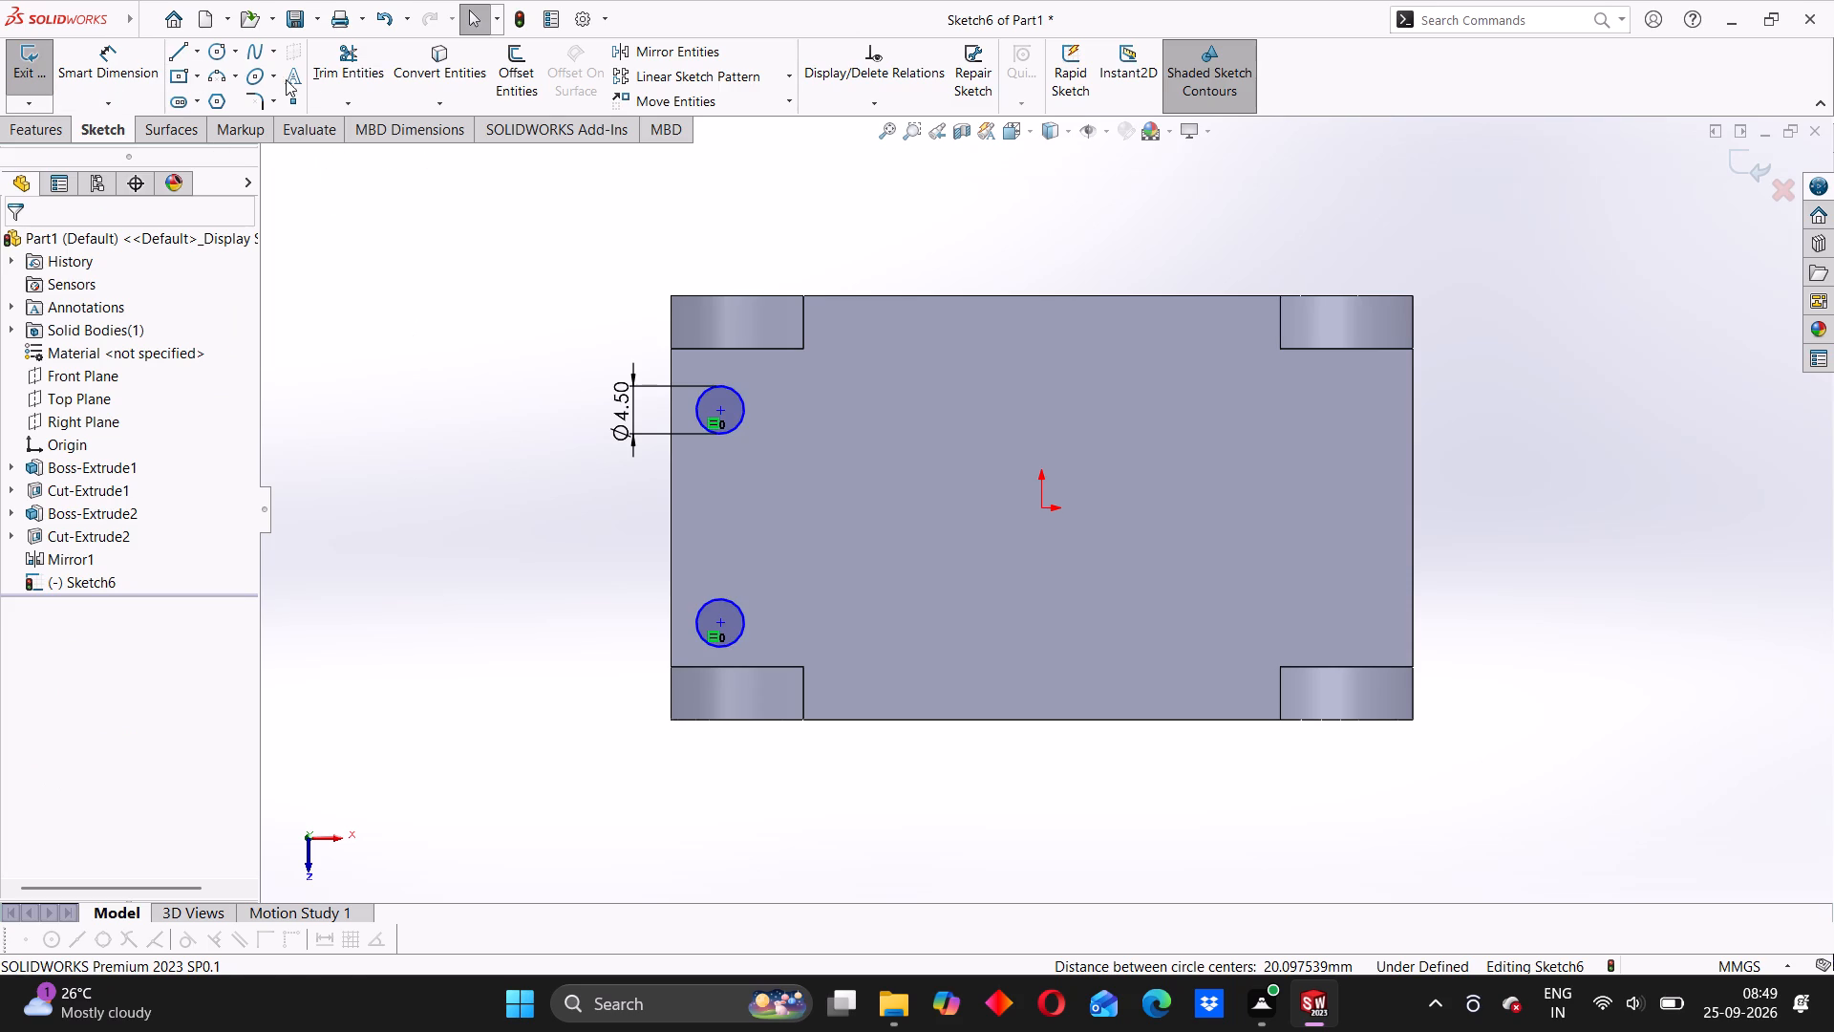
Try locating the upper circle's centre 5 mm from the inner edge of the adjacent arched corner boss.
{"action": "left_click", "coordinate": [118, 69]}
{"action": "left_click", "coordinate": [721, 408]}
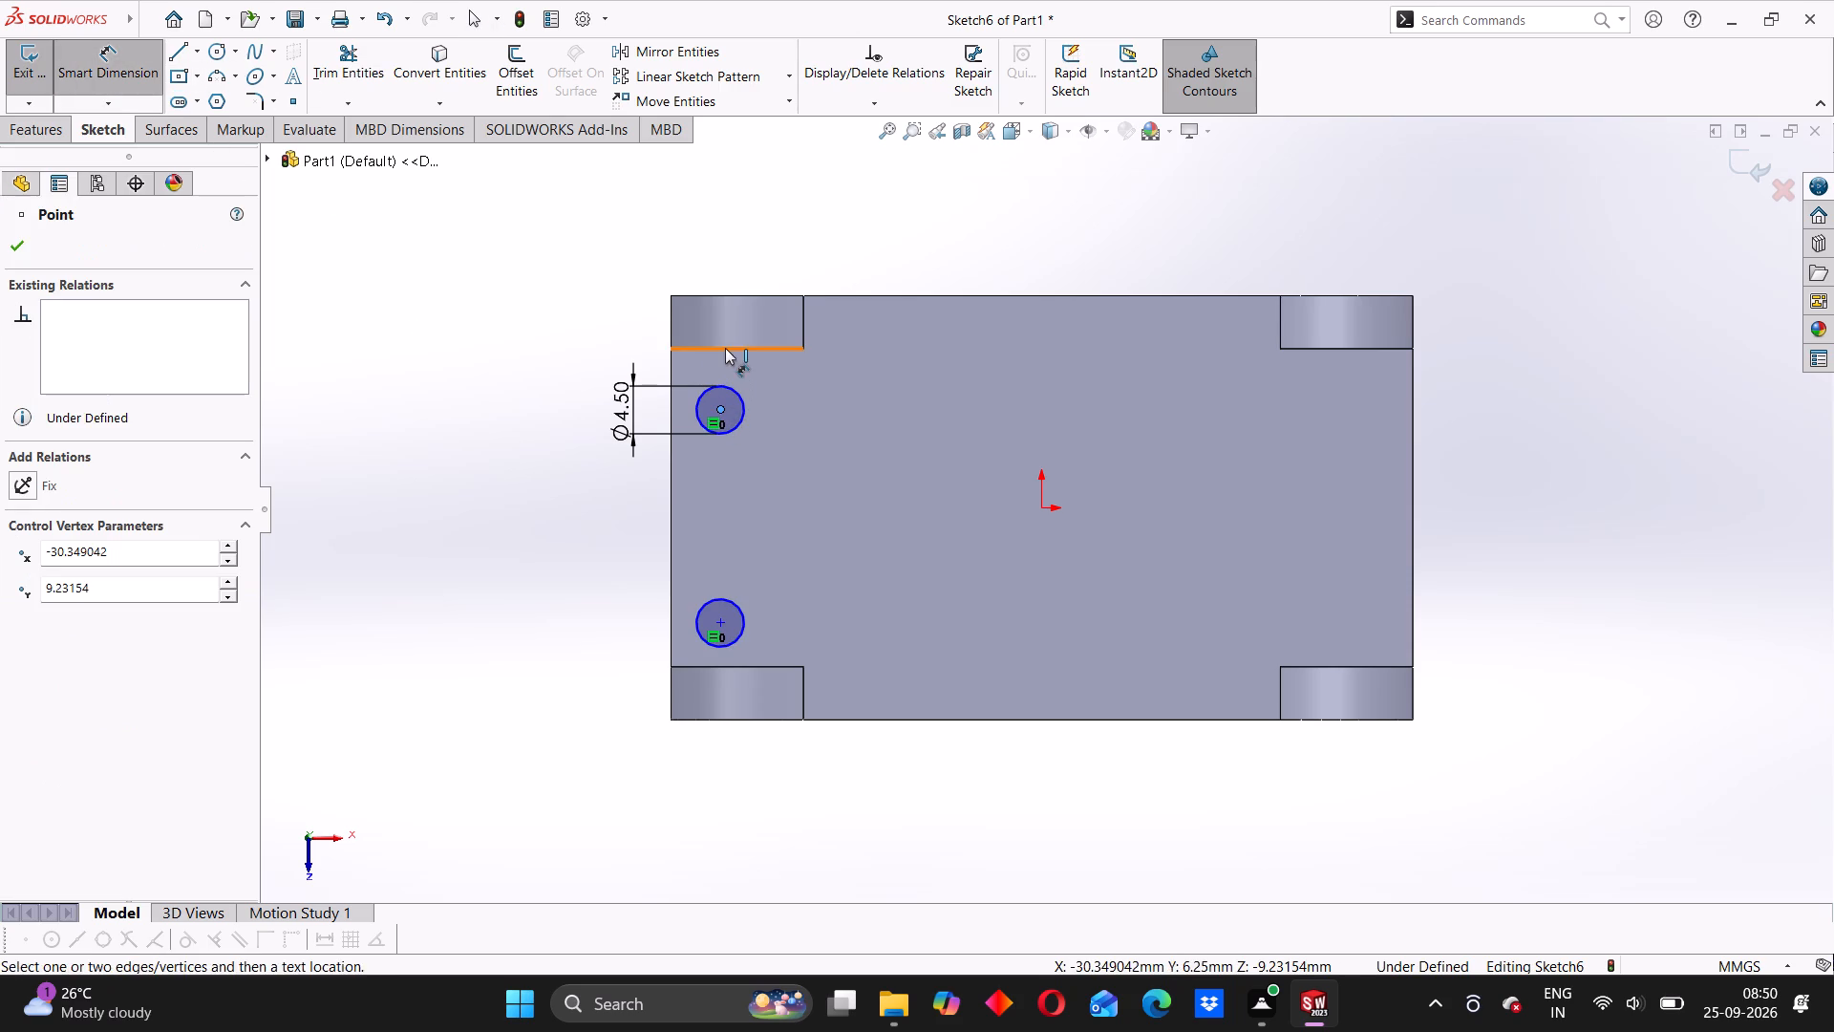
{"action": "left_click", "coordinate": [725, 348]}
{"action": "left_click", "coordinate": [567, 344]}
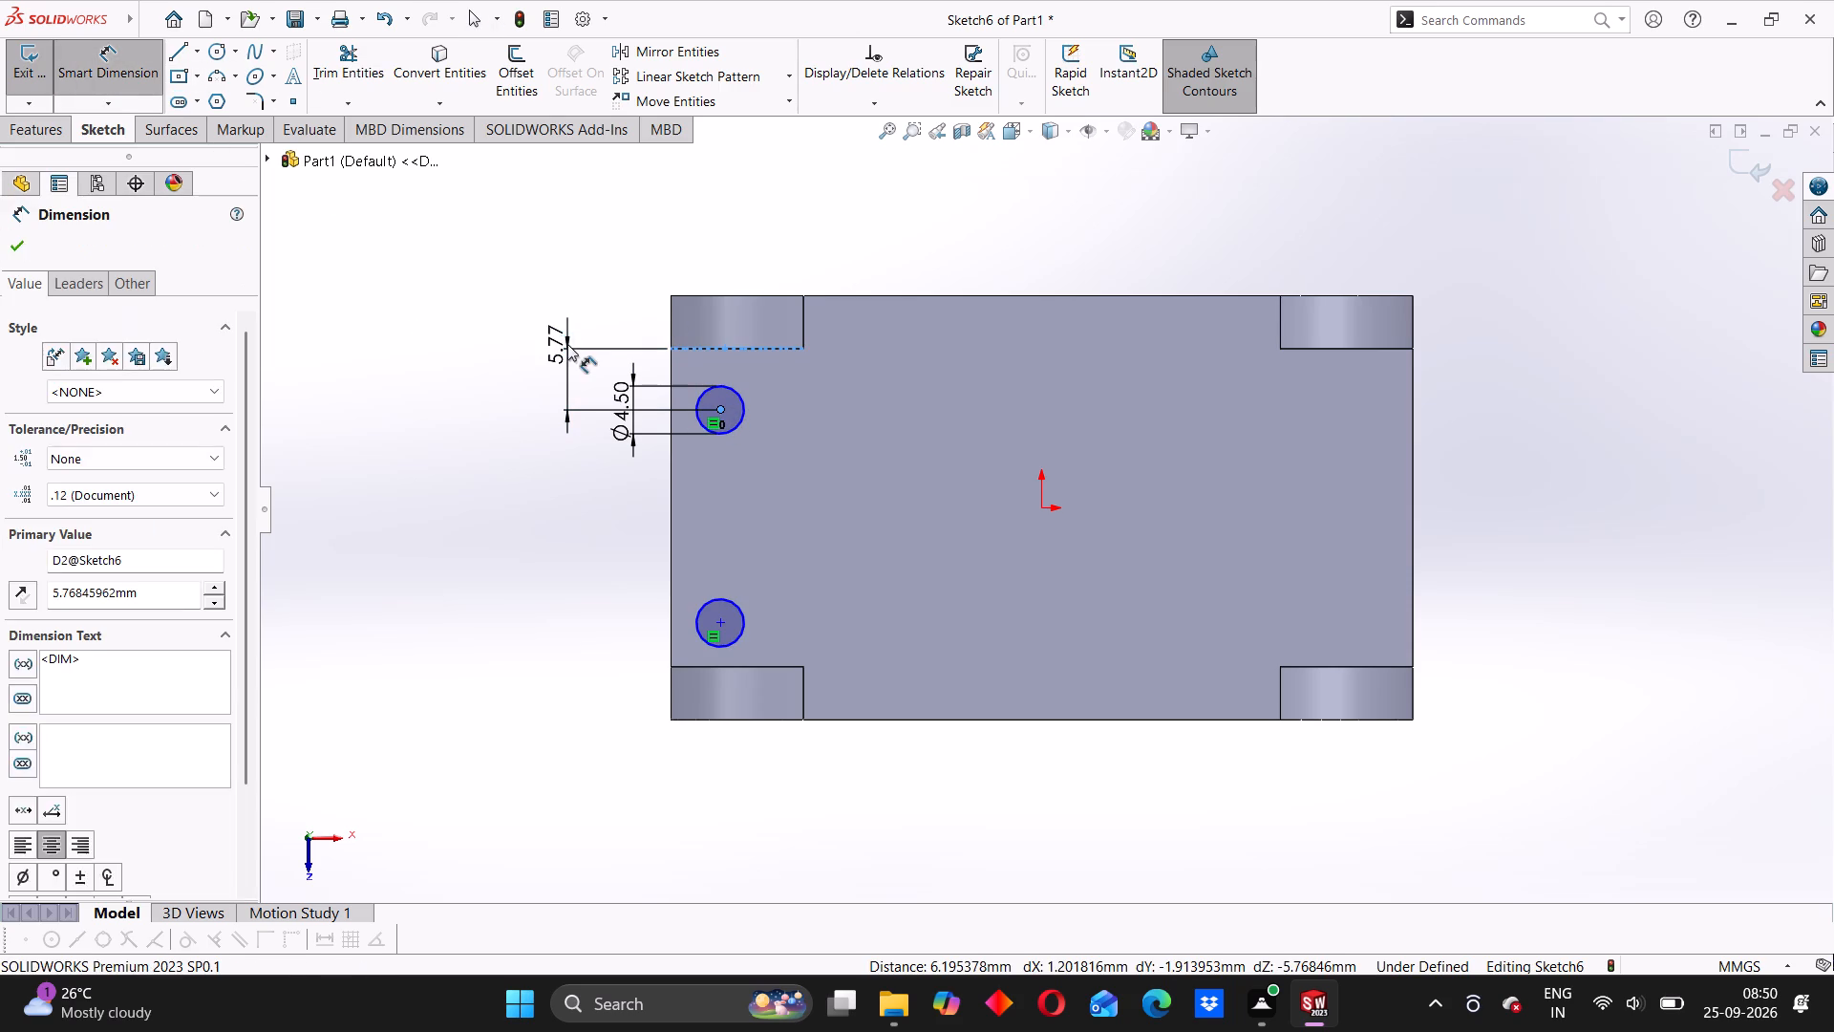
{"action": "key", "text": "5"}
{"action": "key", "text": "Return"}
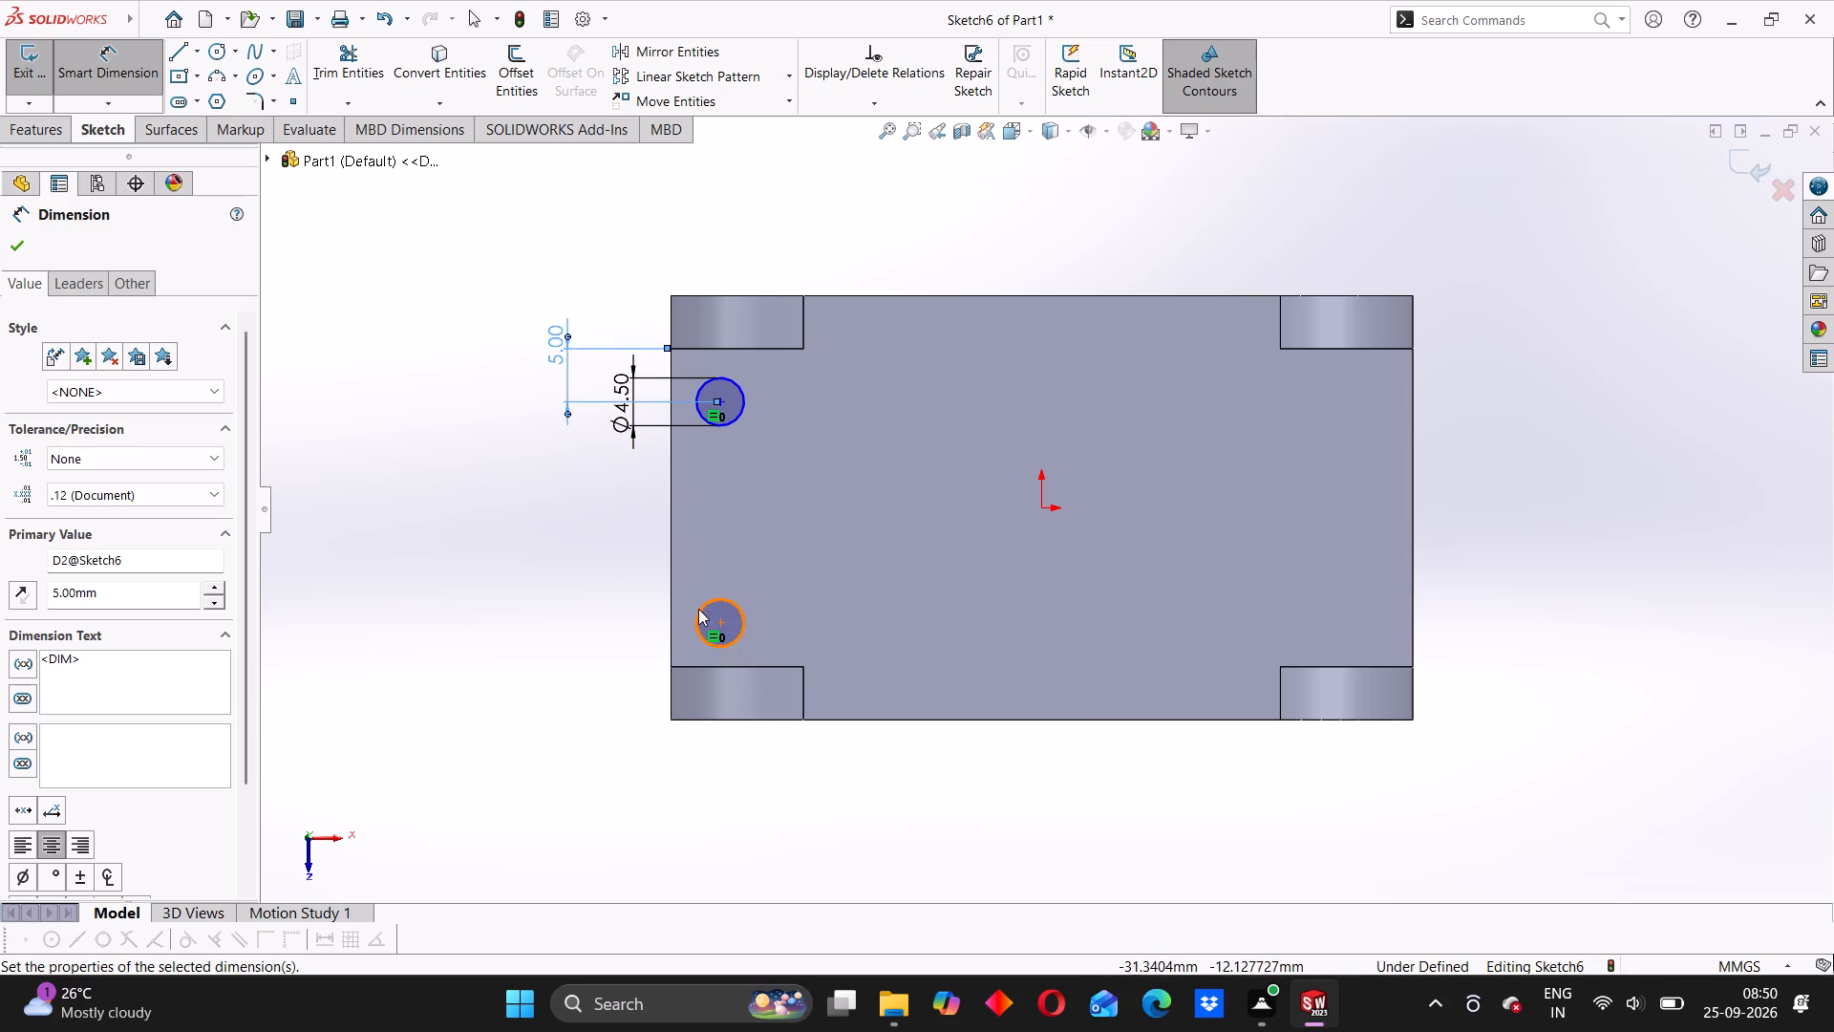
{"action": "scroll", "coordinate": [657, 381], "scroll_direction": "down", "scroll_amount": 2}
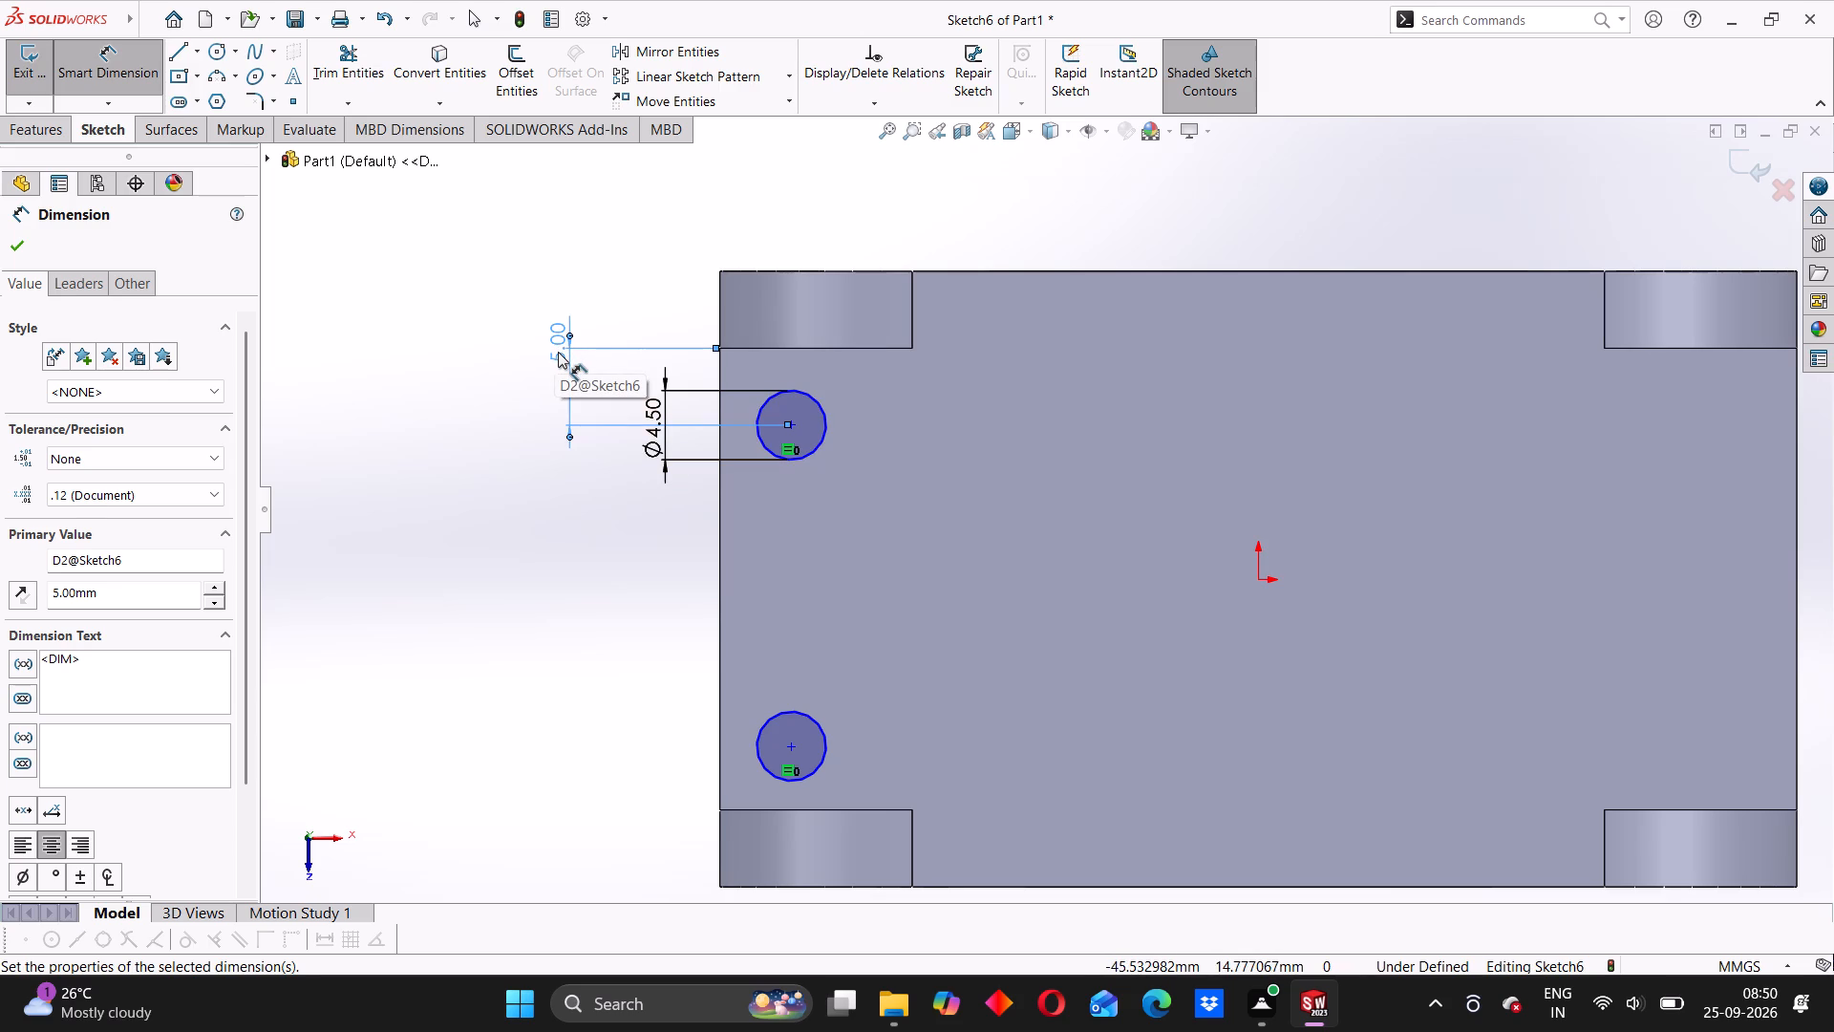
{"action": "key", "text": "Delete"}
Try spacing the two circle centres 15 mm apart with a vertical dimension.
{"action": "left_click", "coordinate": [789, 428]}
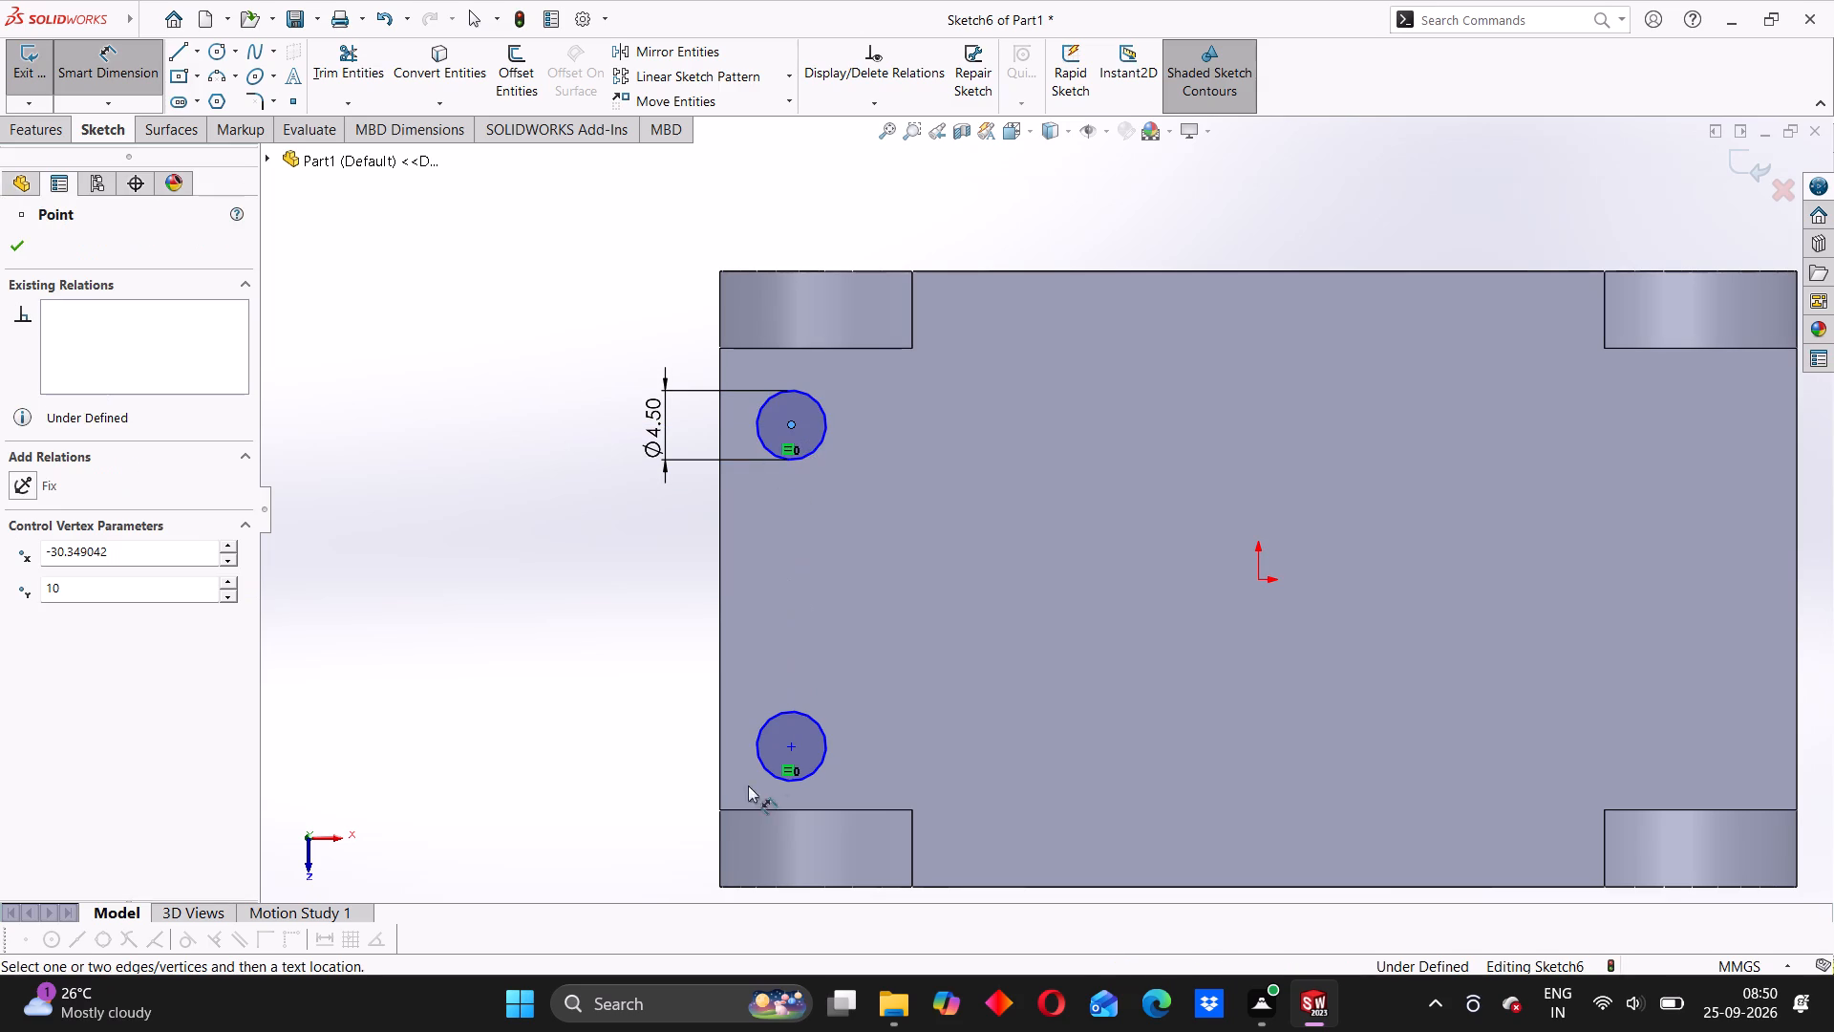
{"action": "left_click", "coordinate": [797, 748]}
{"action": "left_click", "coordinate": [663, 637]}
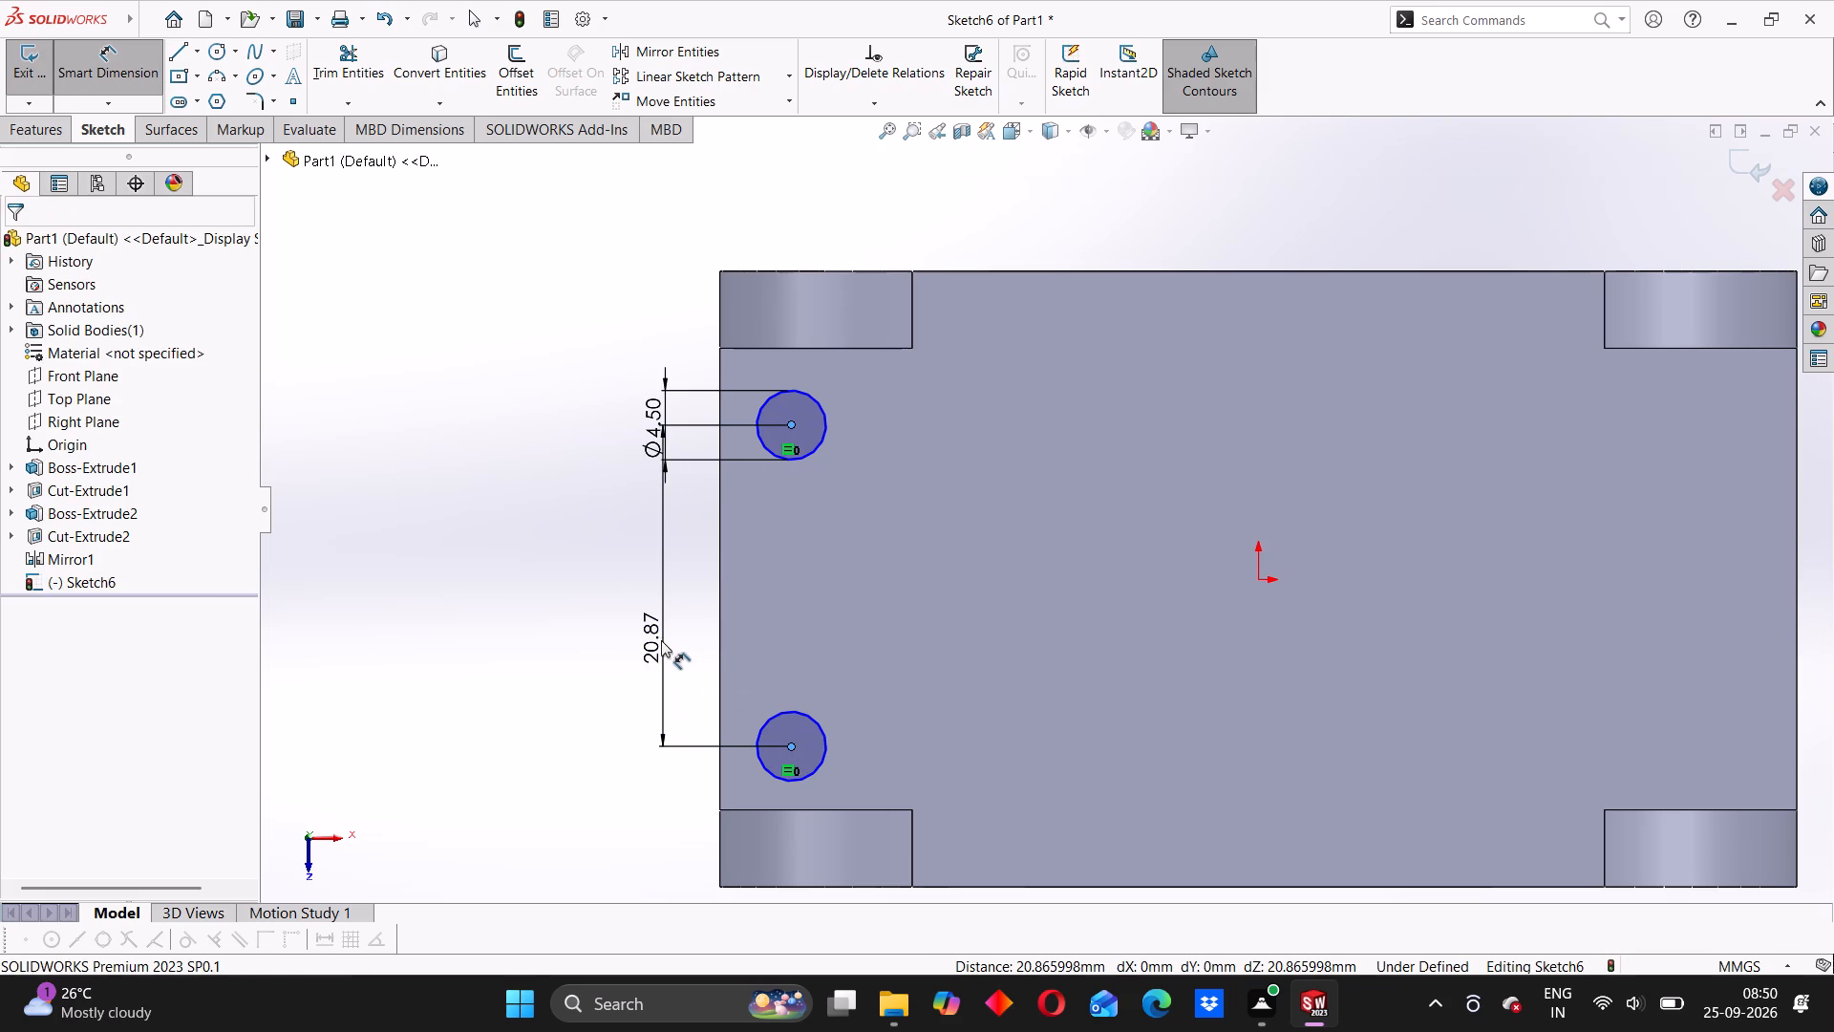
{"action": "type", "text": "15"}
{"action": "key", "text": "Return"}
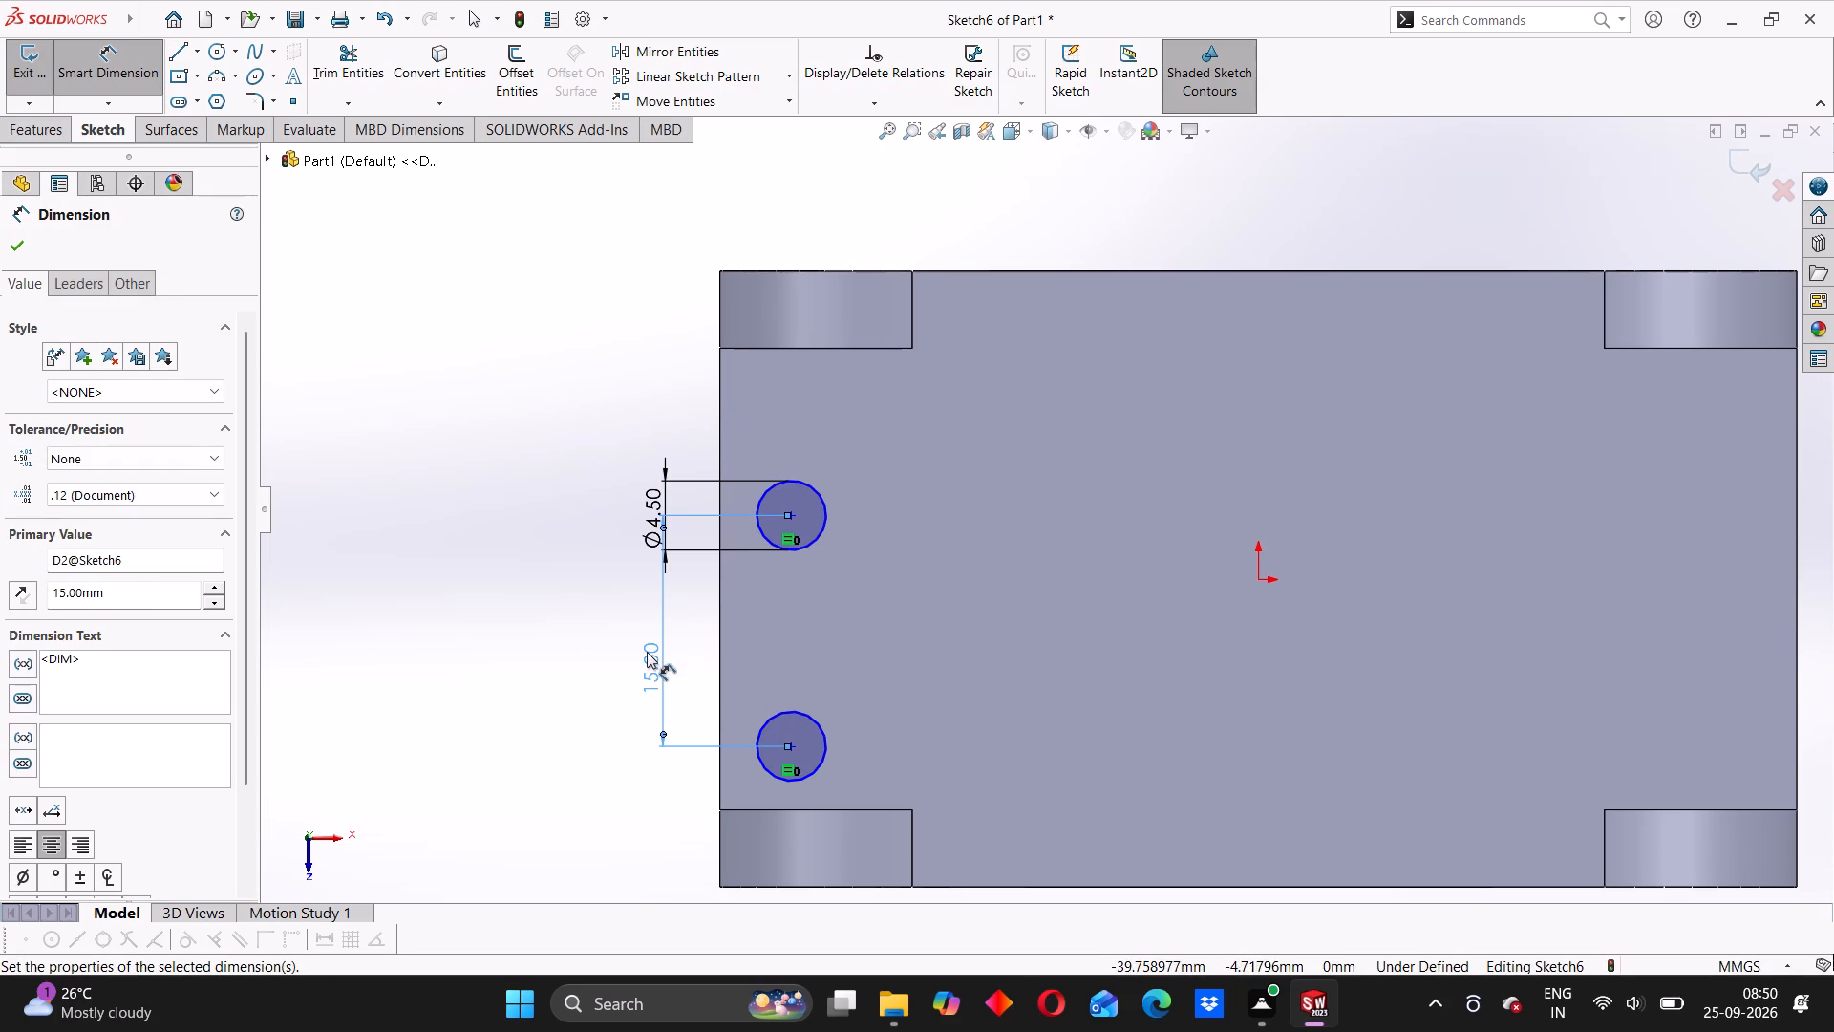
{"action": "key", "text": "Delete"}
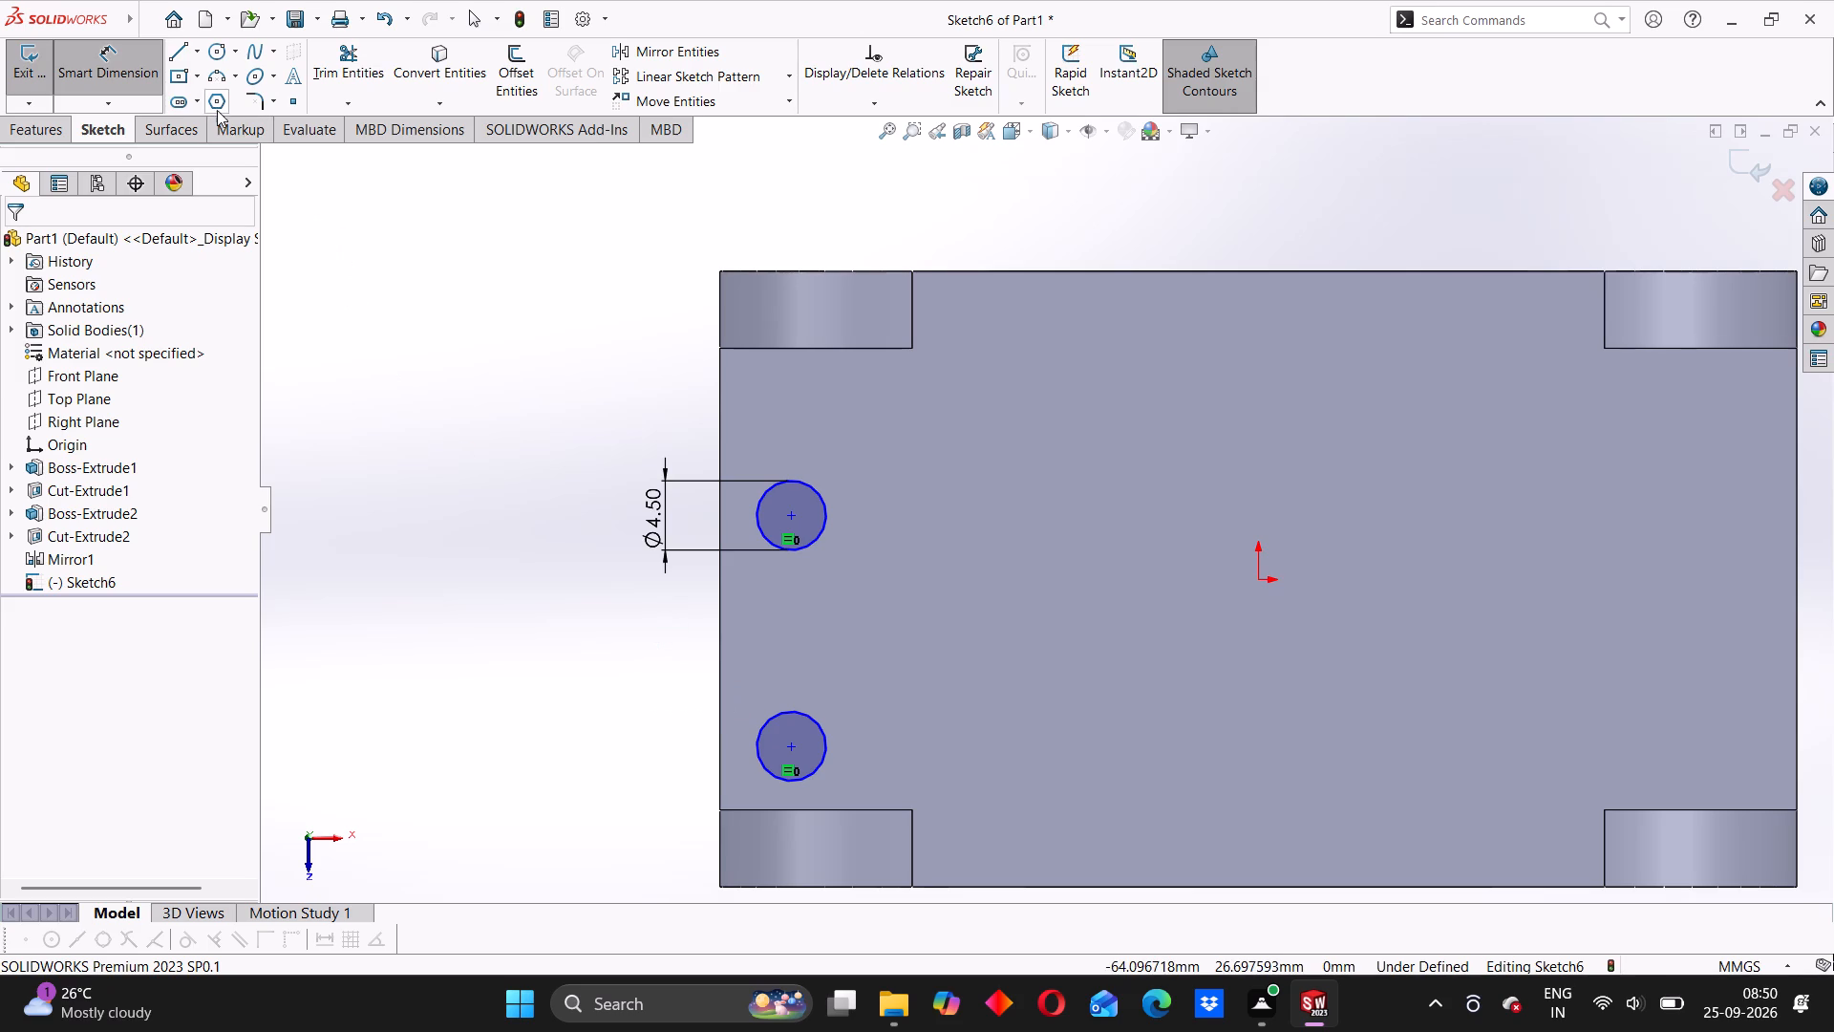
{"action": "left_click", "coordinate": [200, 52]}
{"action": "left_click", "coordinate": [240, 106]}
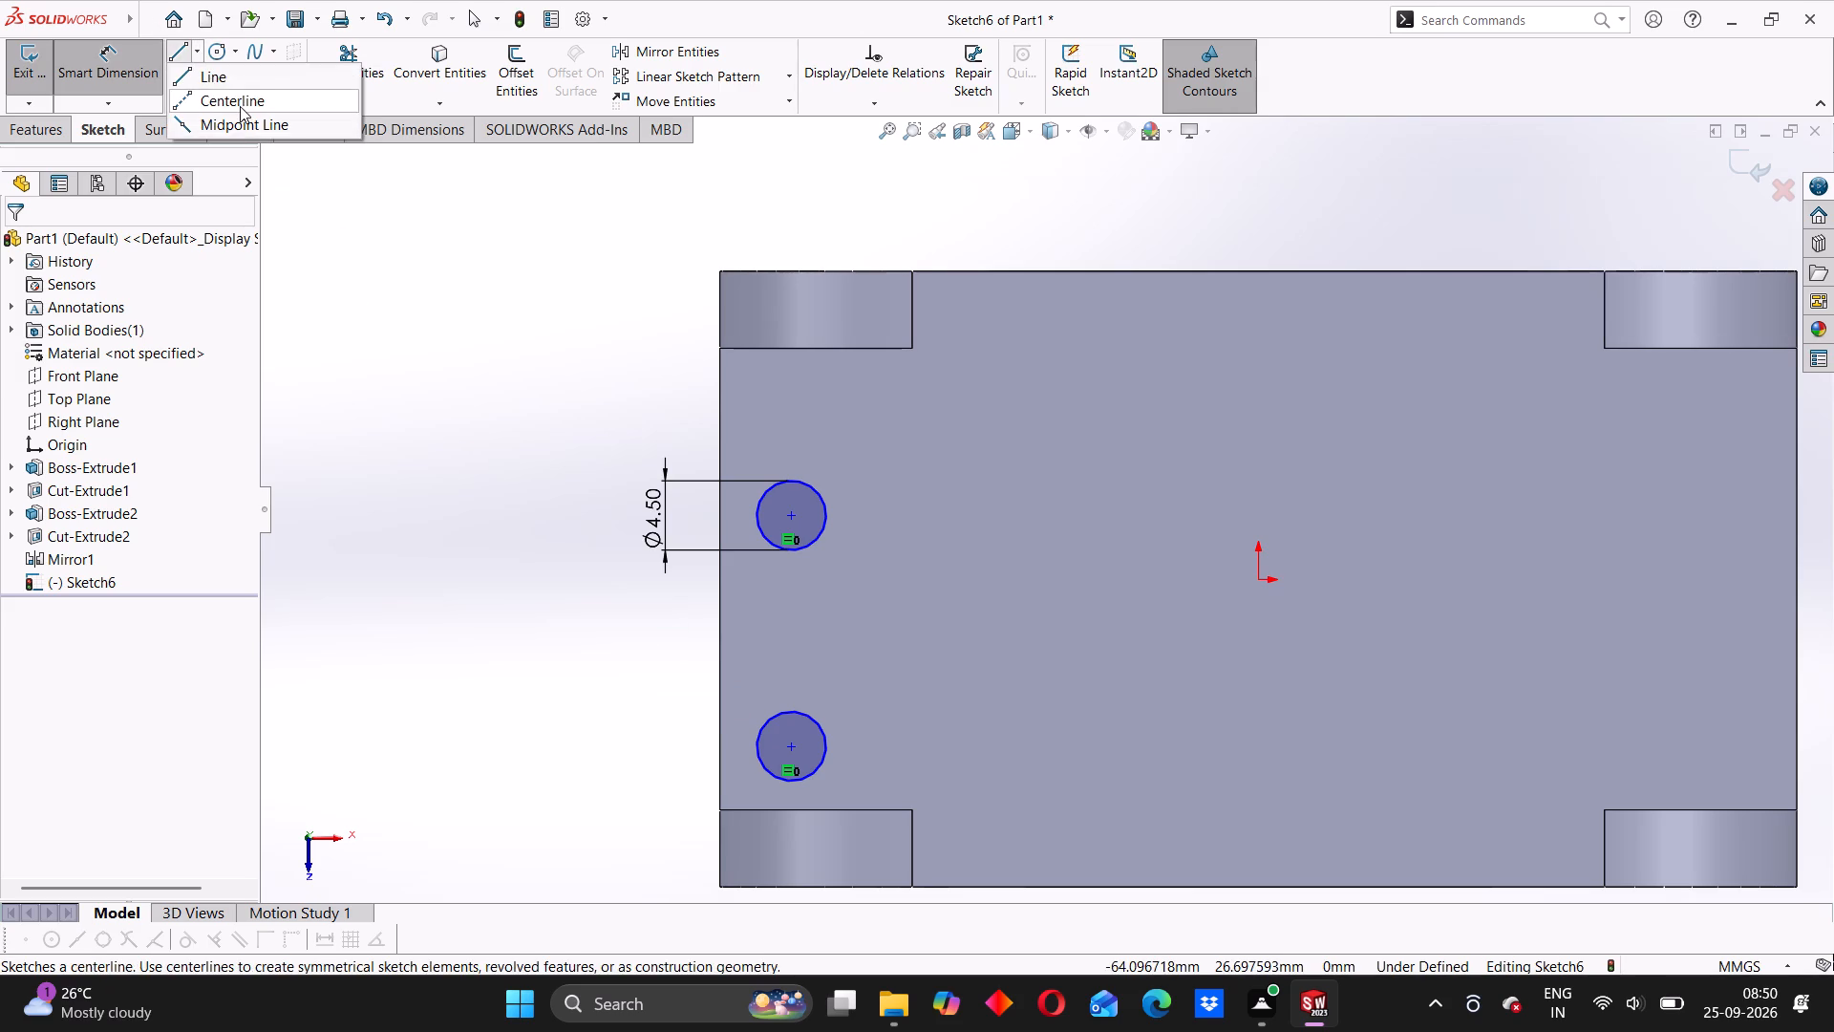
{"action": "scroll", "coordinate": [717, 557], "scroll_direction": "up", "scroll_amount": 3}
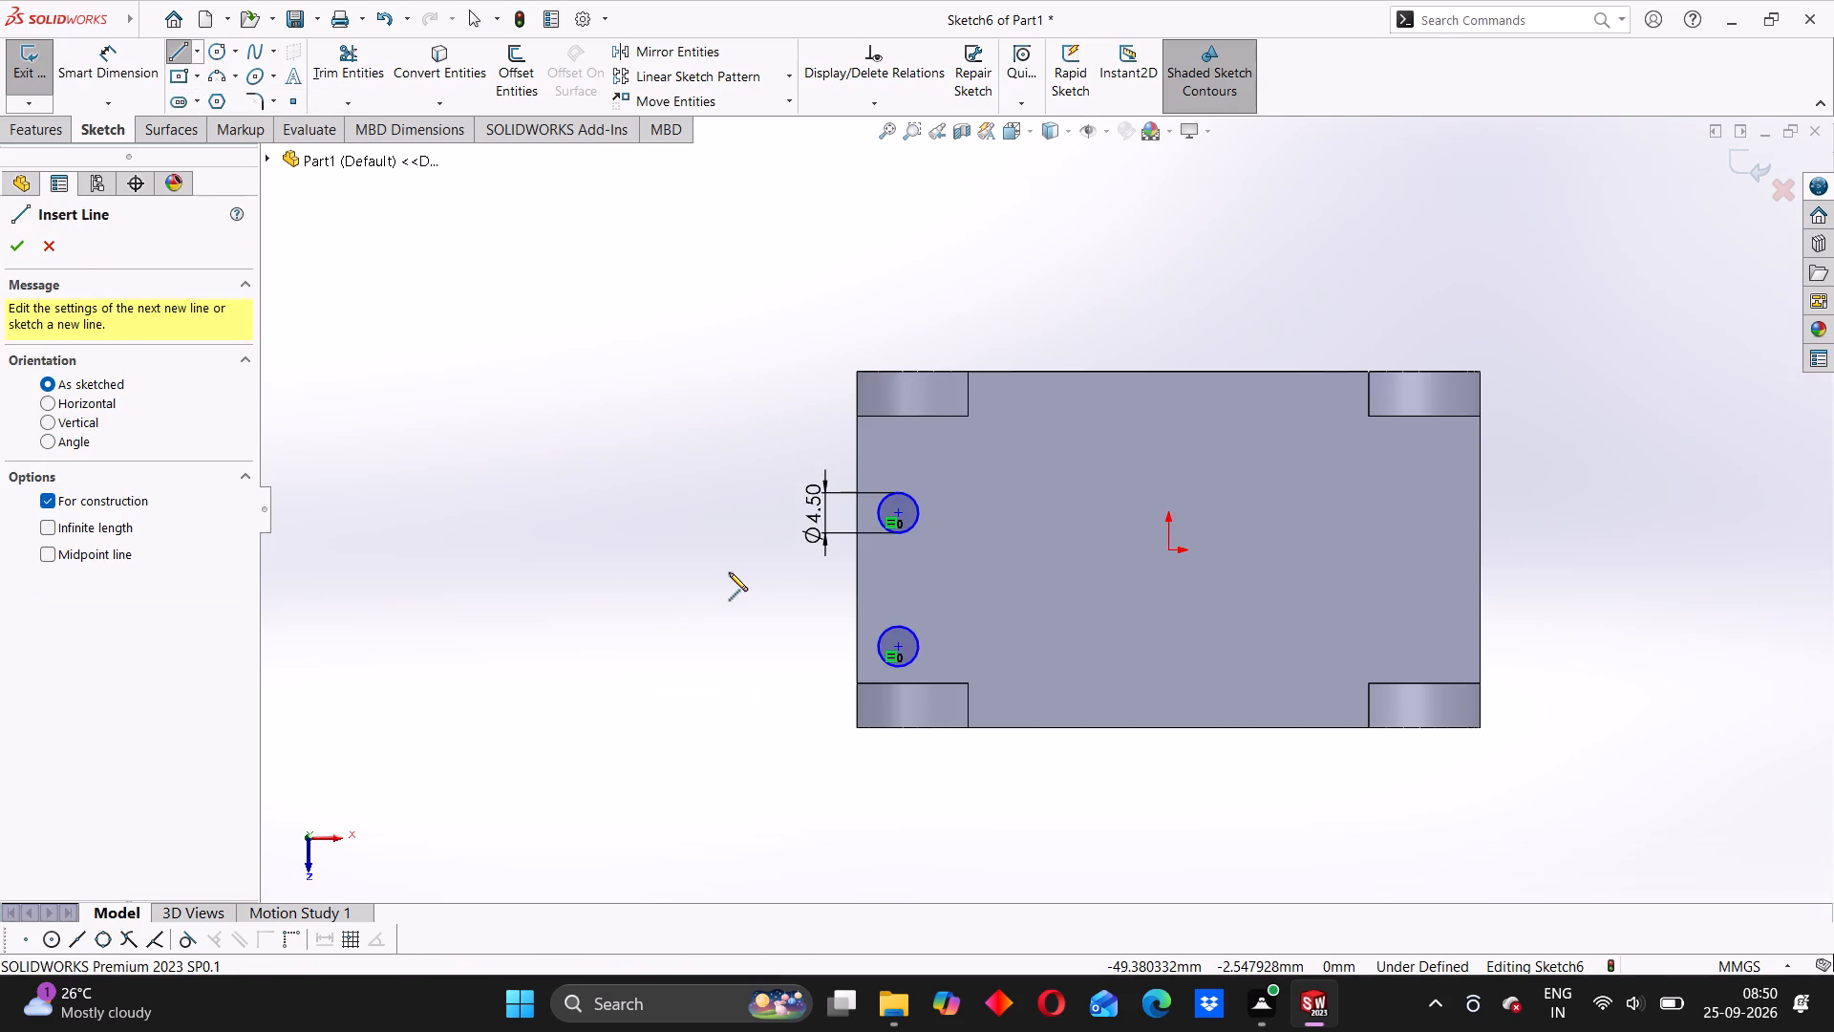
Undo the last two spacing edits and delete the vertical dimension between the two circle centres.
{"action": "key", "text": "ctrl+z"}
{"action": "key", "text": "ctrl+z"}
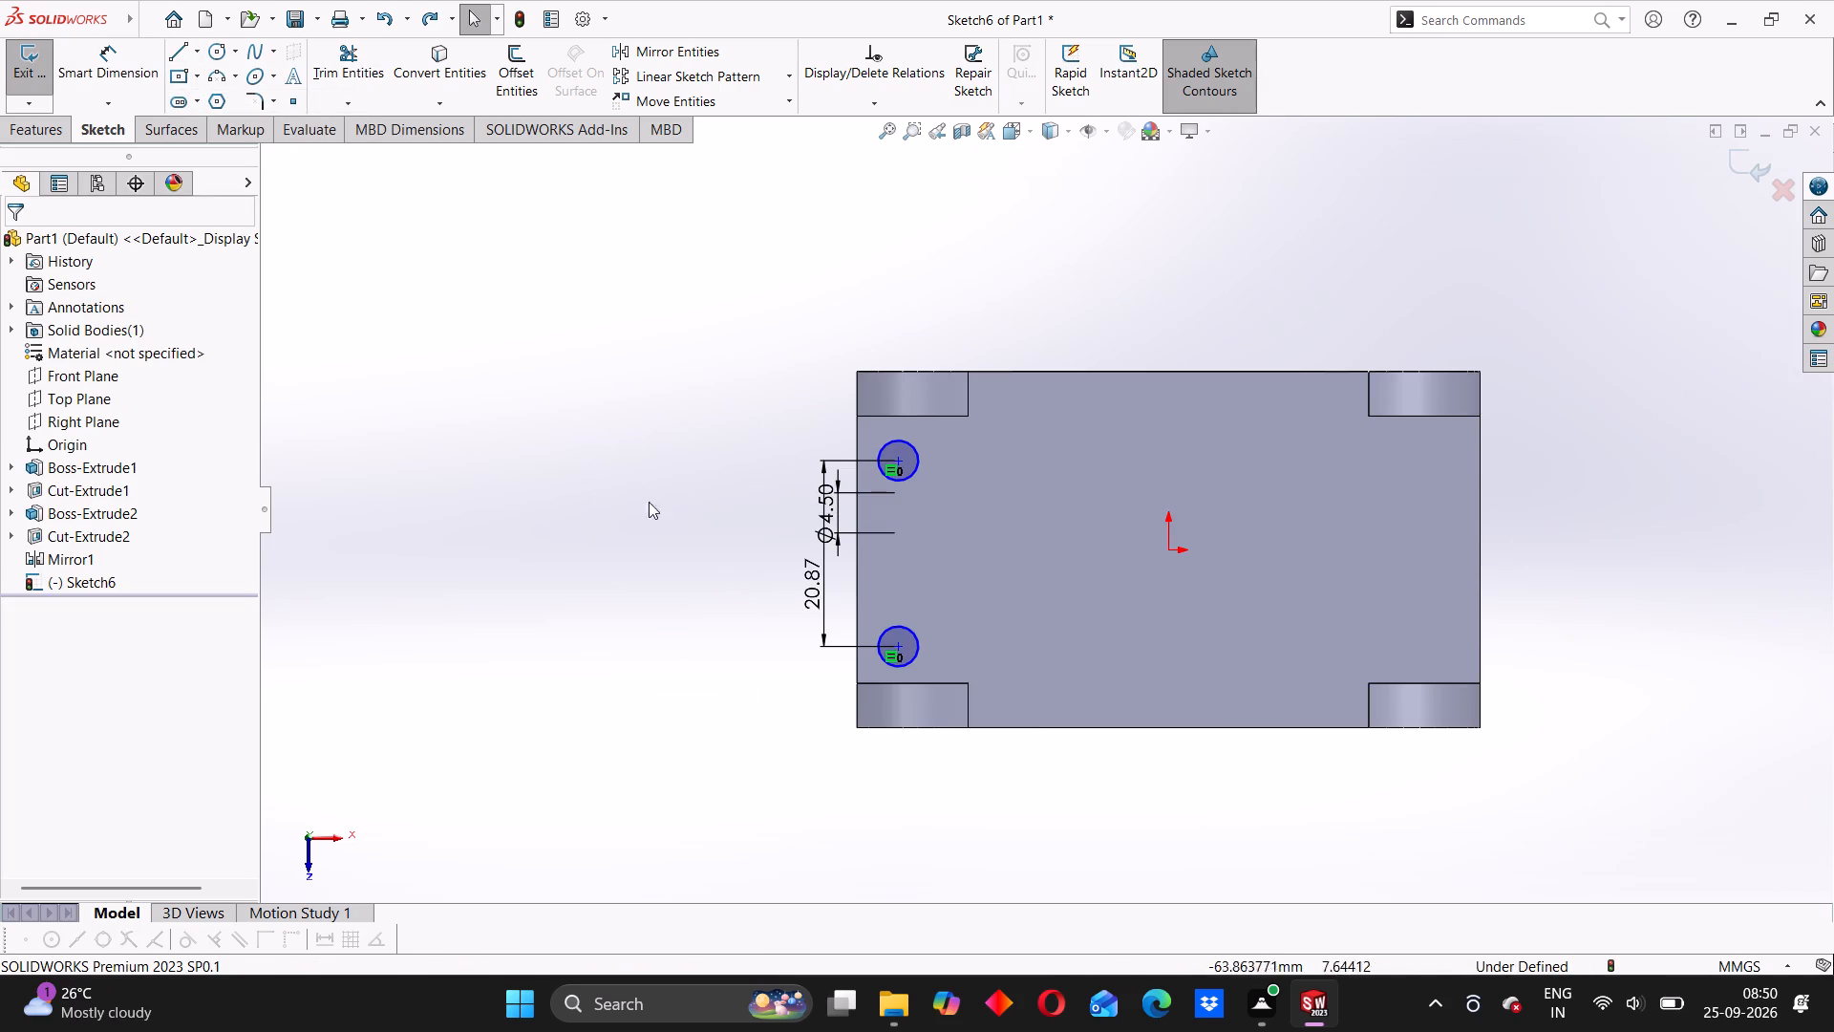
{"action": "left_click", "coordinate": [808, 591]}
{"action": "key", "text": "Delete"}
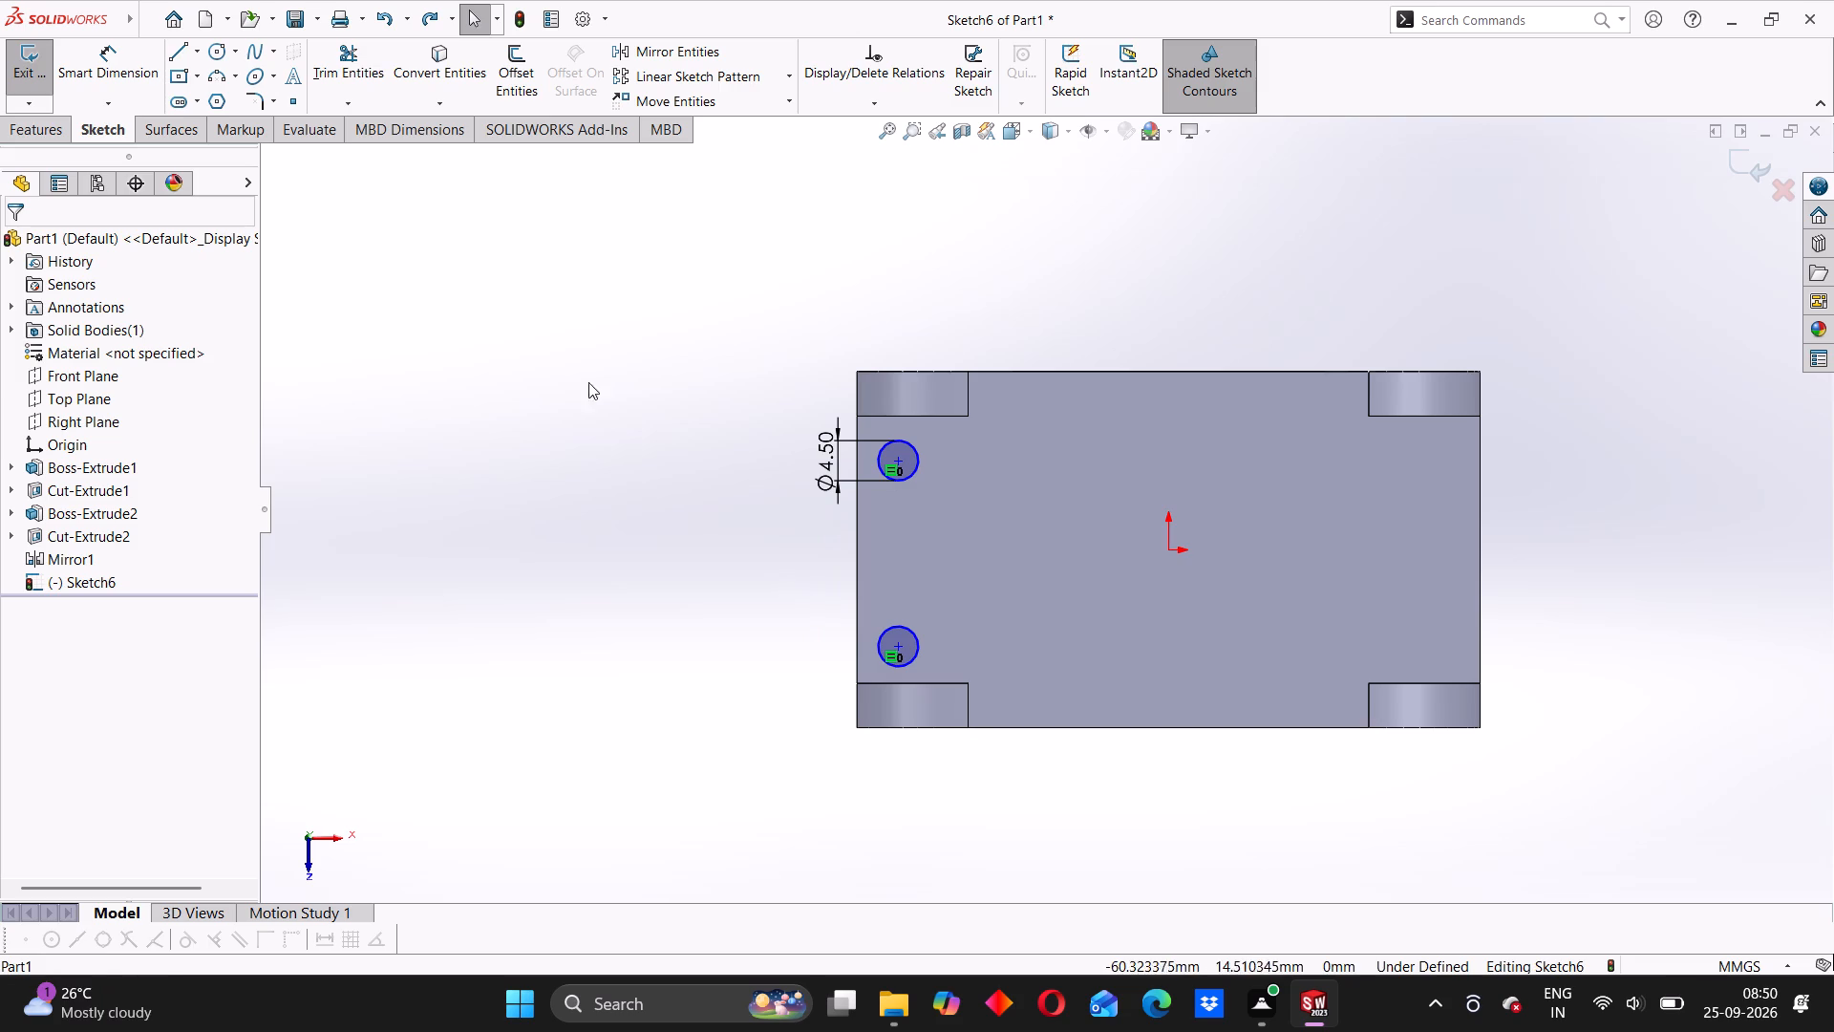
Draw a horizontal centerline about 84 mm long through the origin, extending past both ends of the block.
{"action": "left_click", "coordinate": [201, 50]}
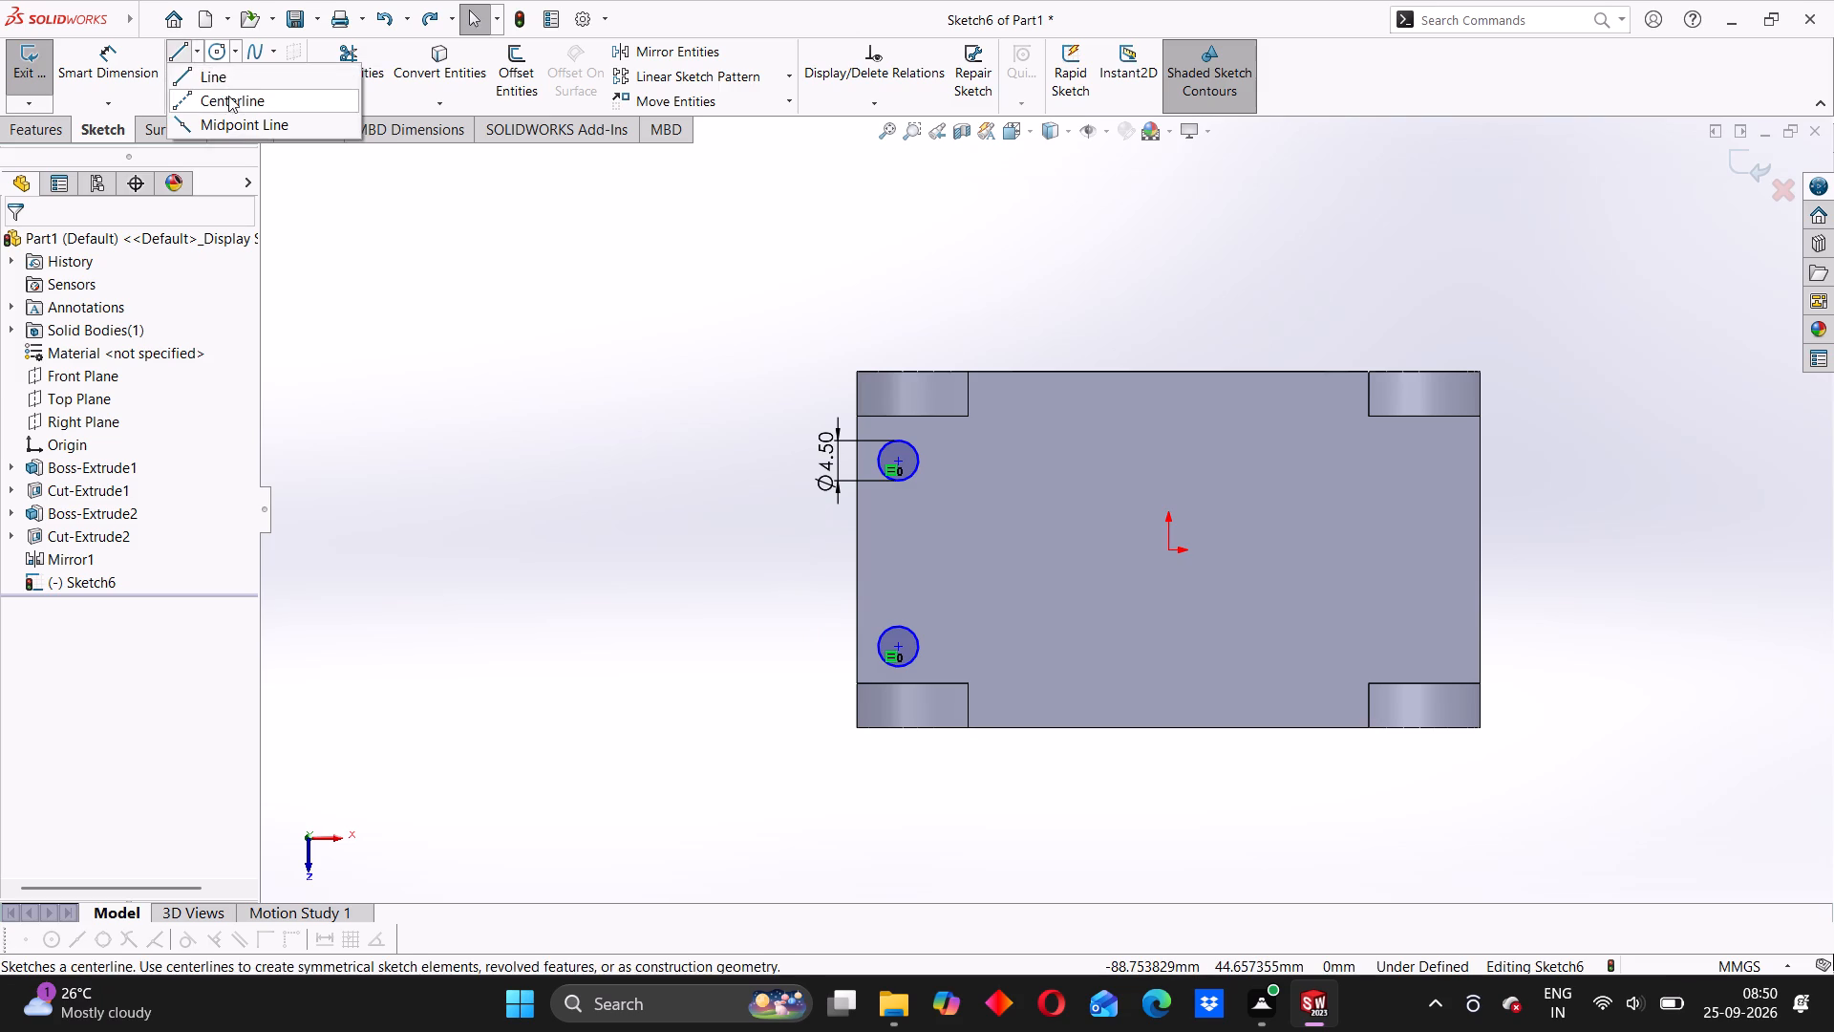
{"action": "left_click", "coordinate": [231, 100]}
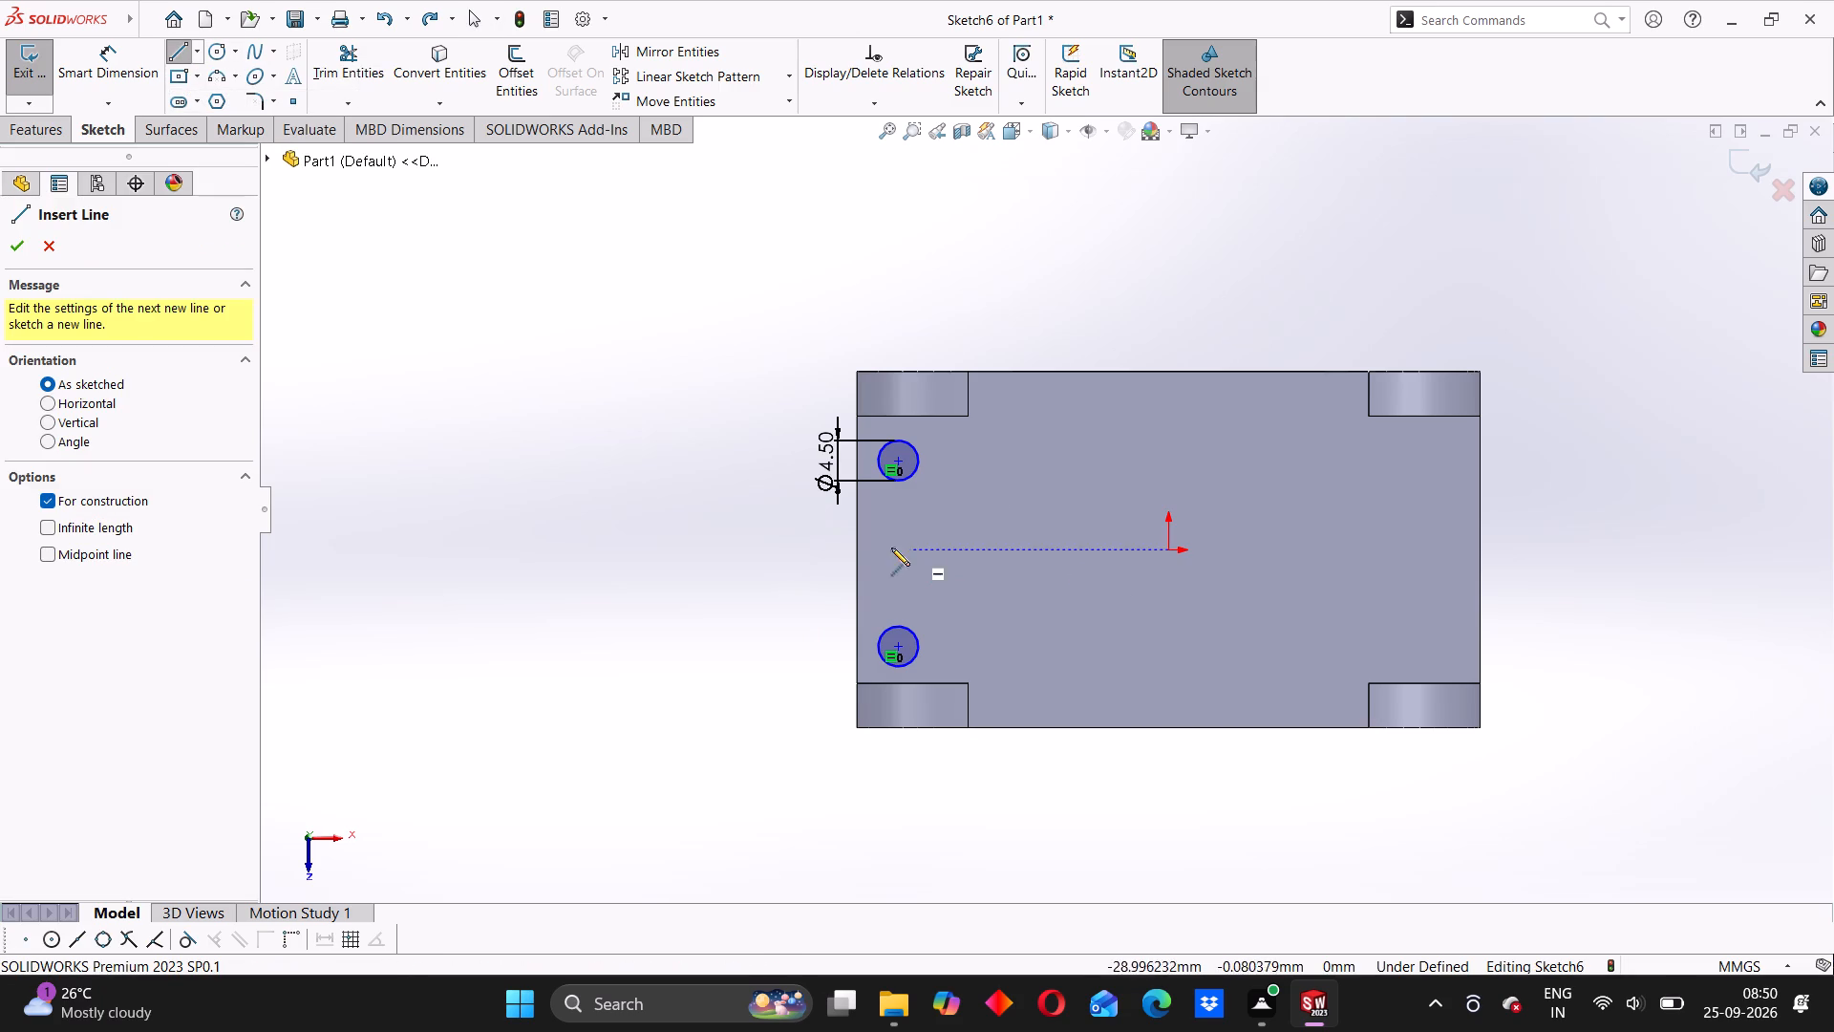
{"action": "left_click", "coordinate": [819, 548]}
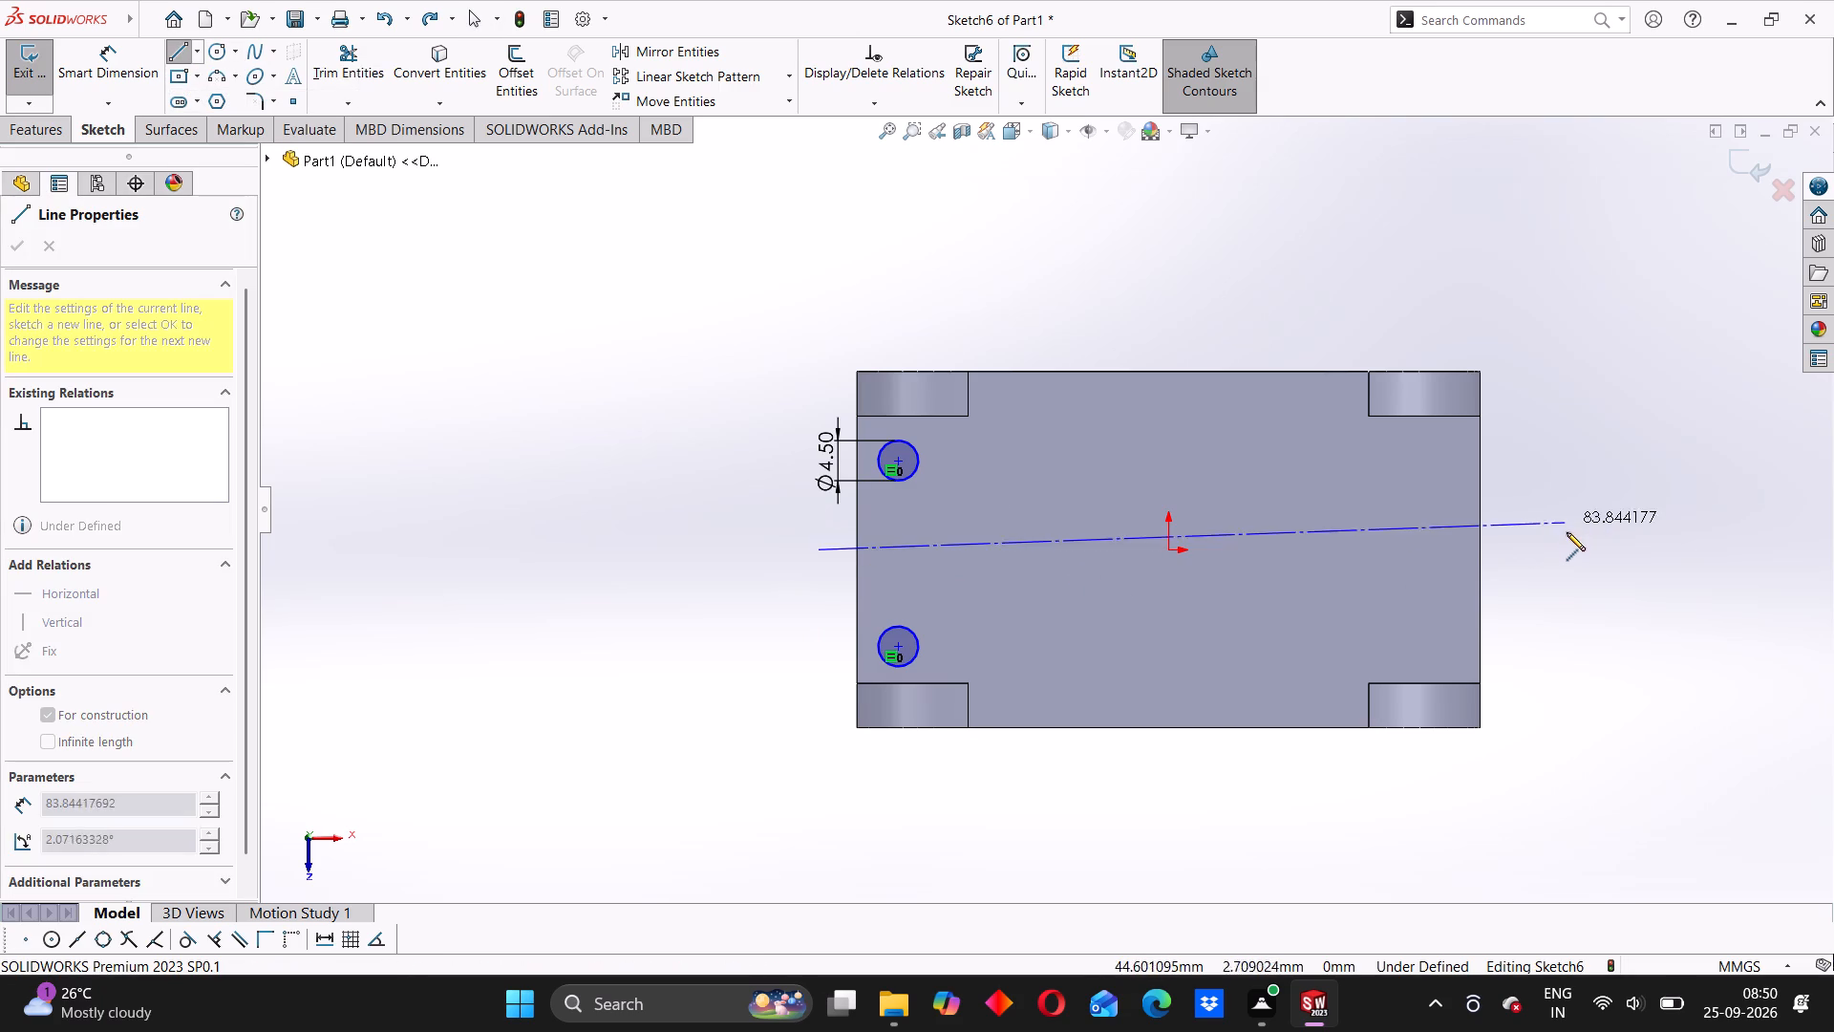
{"action": "left_click", "coordinate": [1566, 547]}
{"action": "right_click", "coordinate": [1470, 326]}
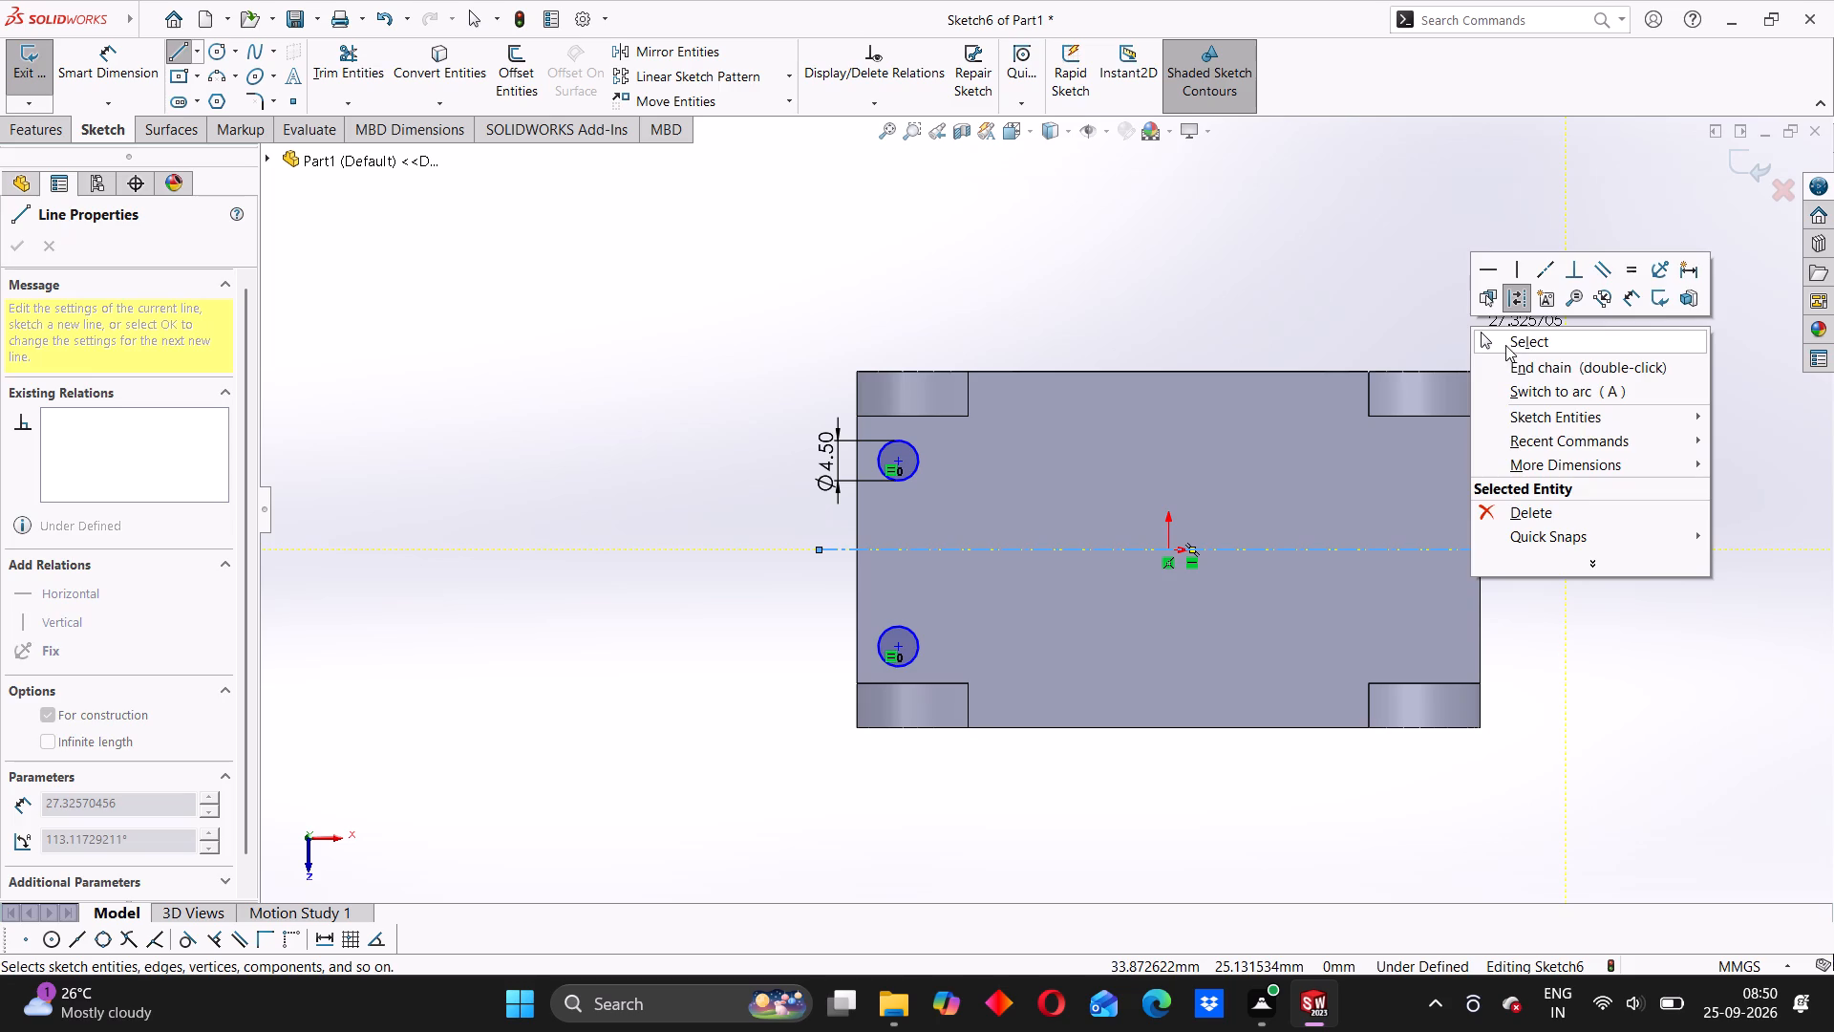
{"action": "left_click", "coordinate": [1506, 346]}
Dimension the vertical spacing between the two circle centres as 15 mm.
{"action": "left_click", "coordinate": [89, 83]}
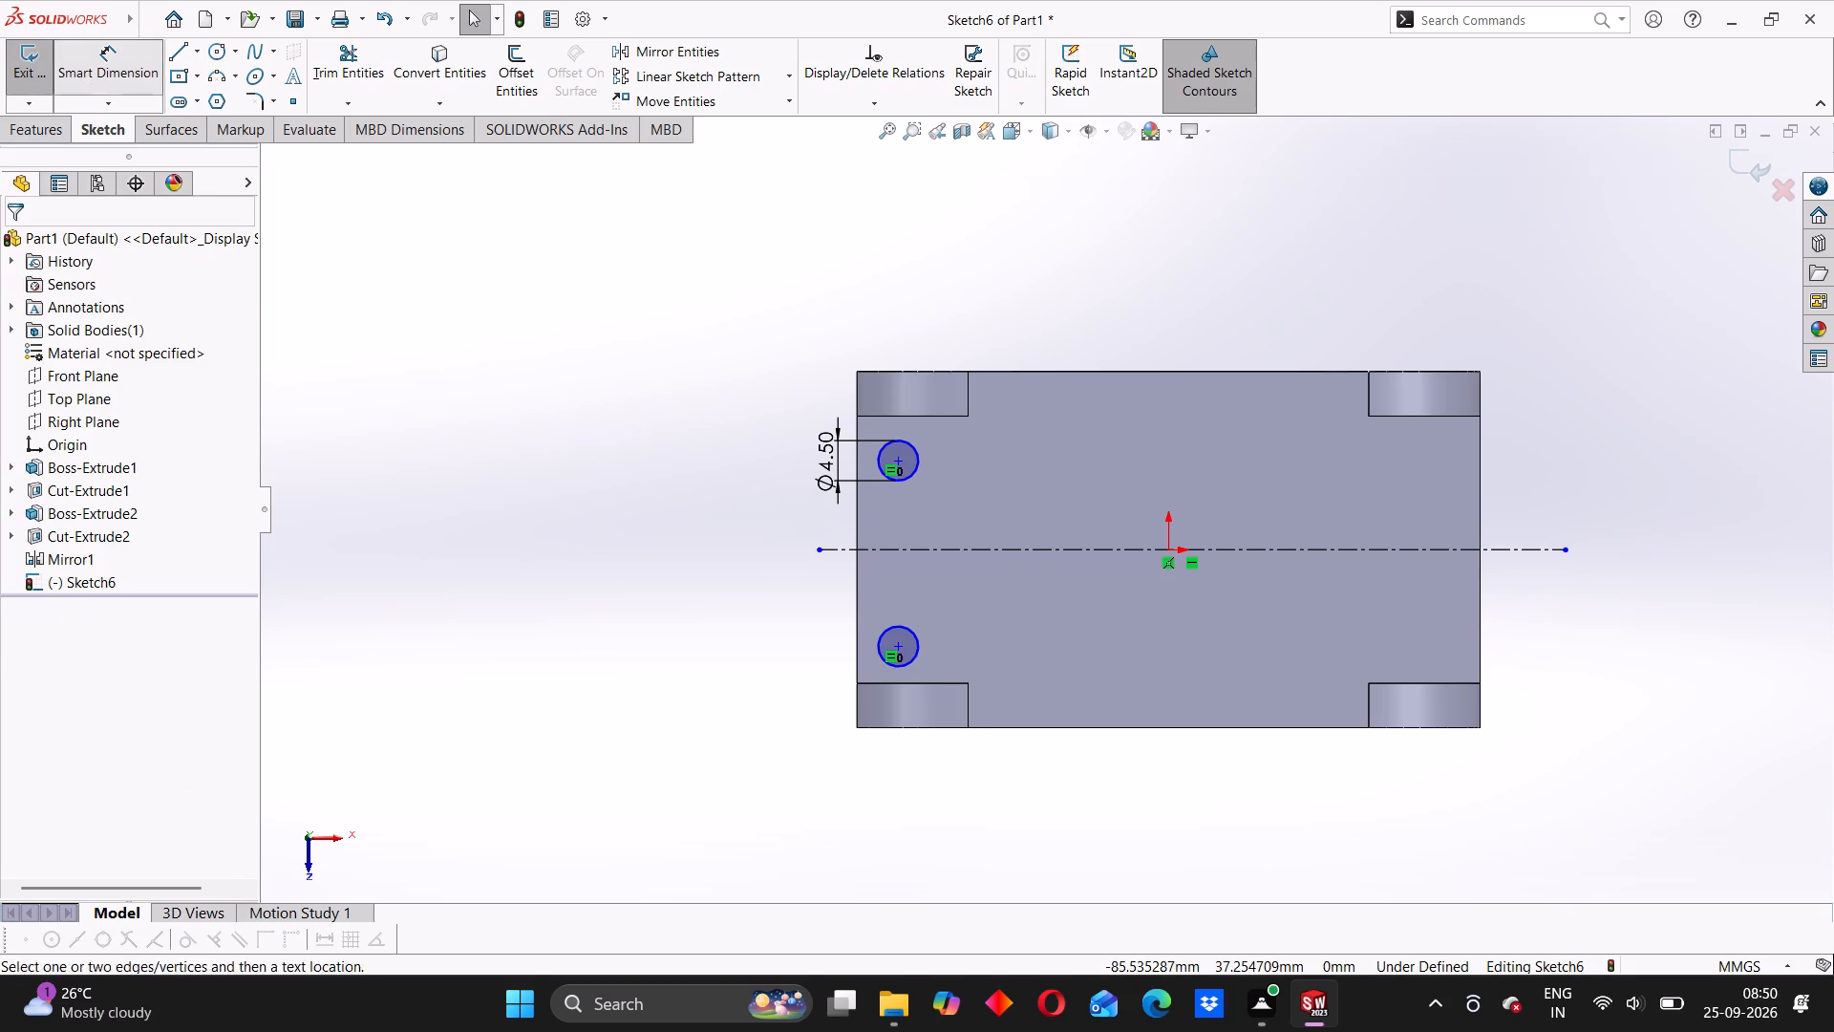
{"action": "left_click", "coordinate": [899, 461]}
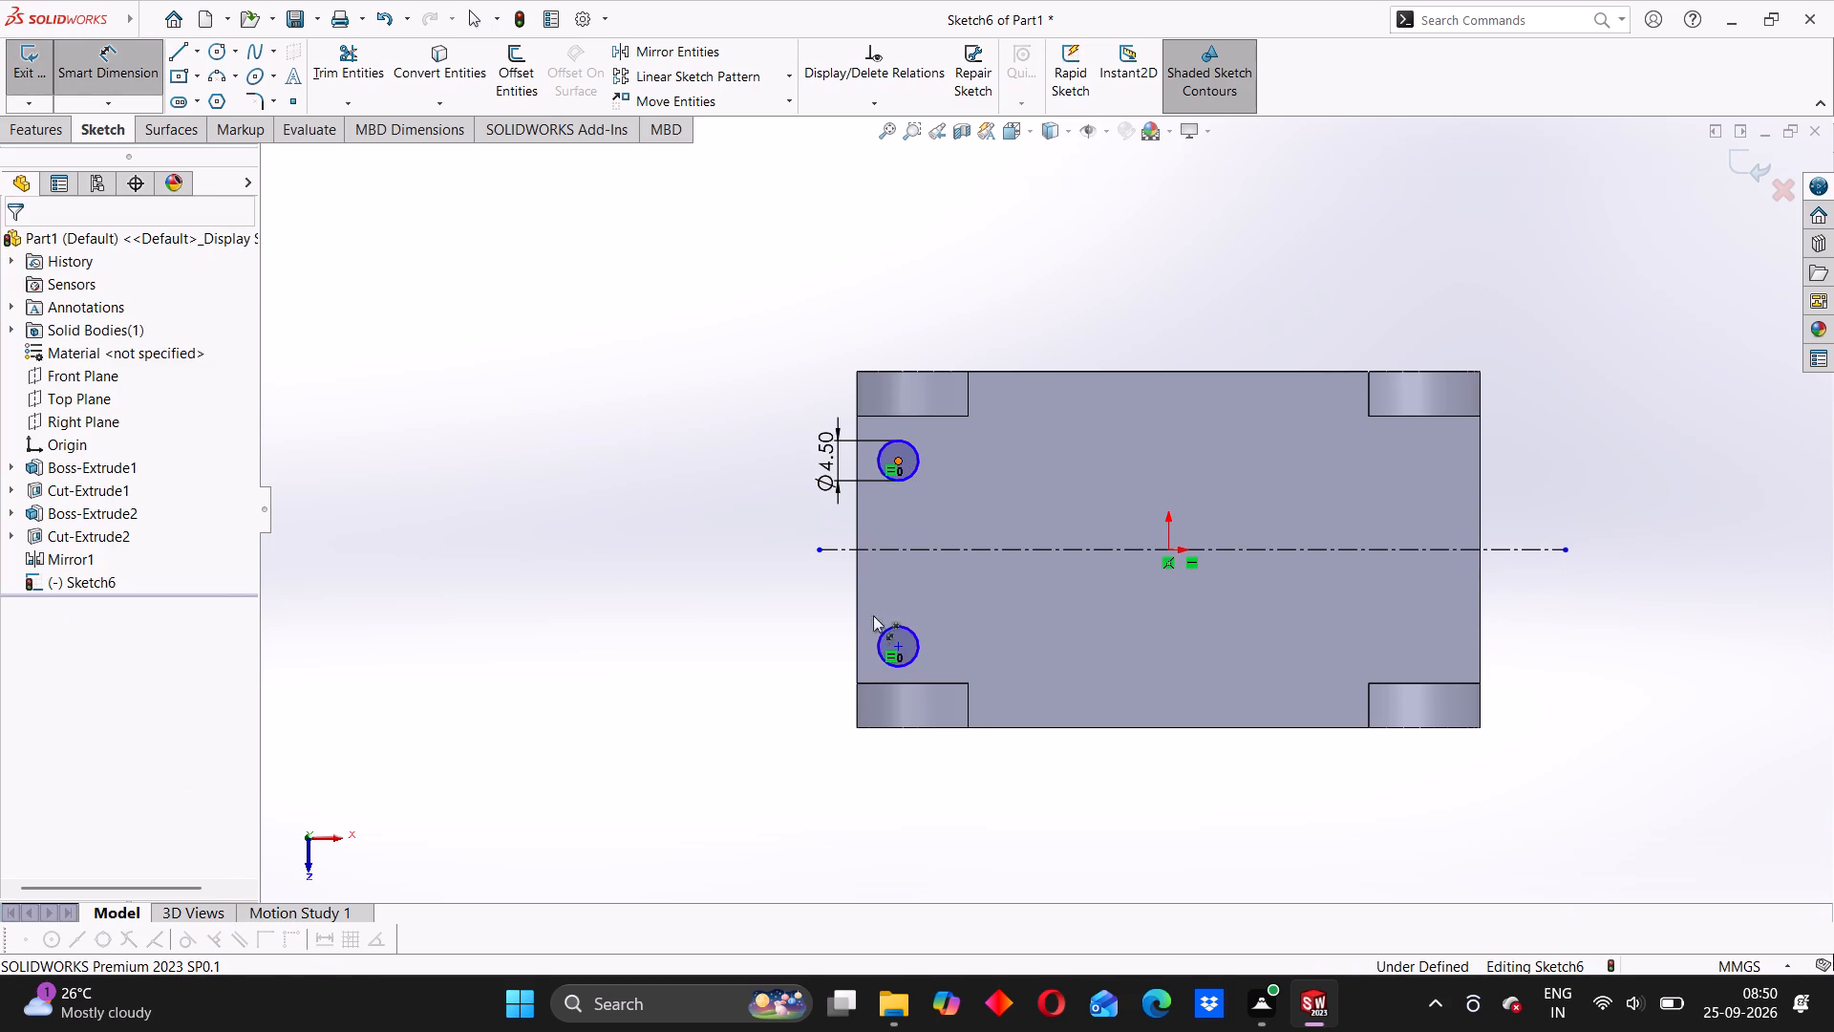
{"action": "left_click", "coordinate": [899, 646]}
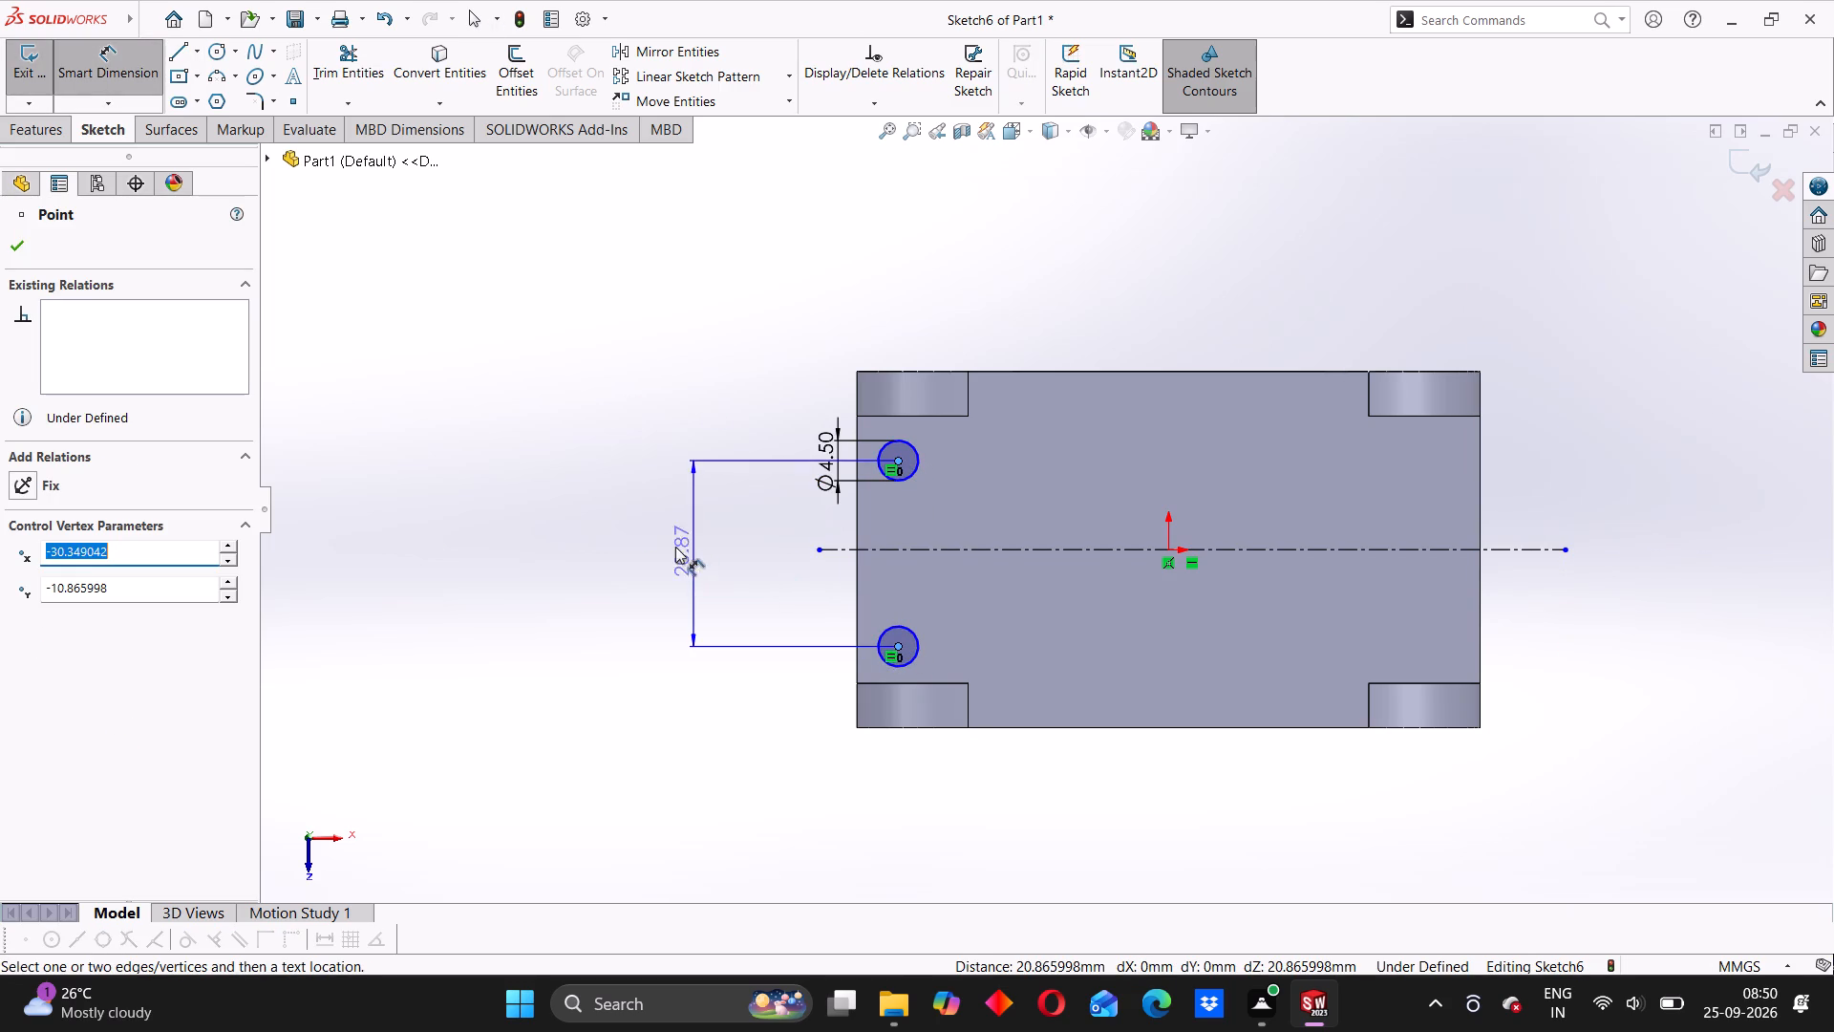
{"action": "left_click", "coordinate": [648, 539]}
{"action": "key", "text": "1"}
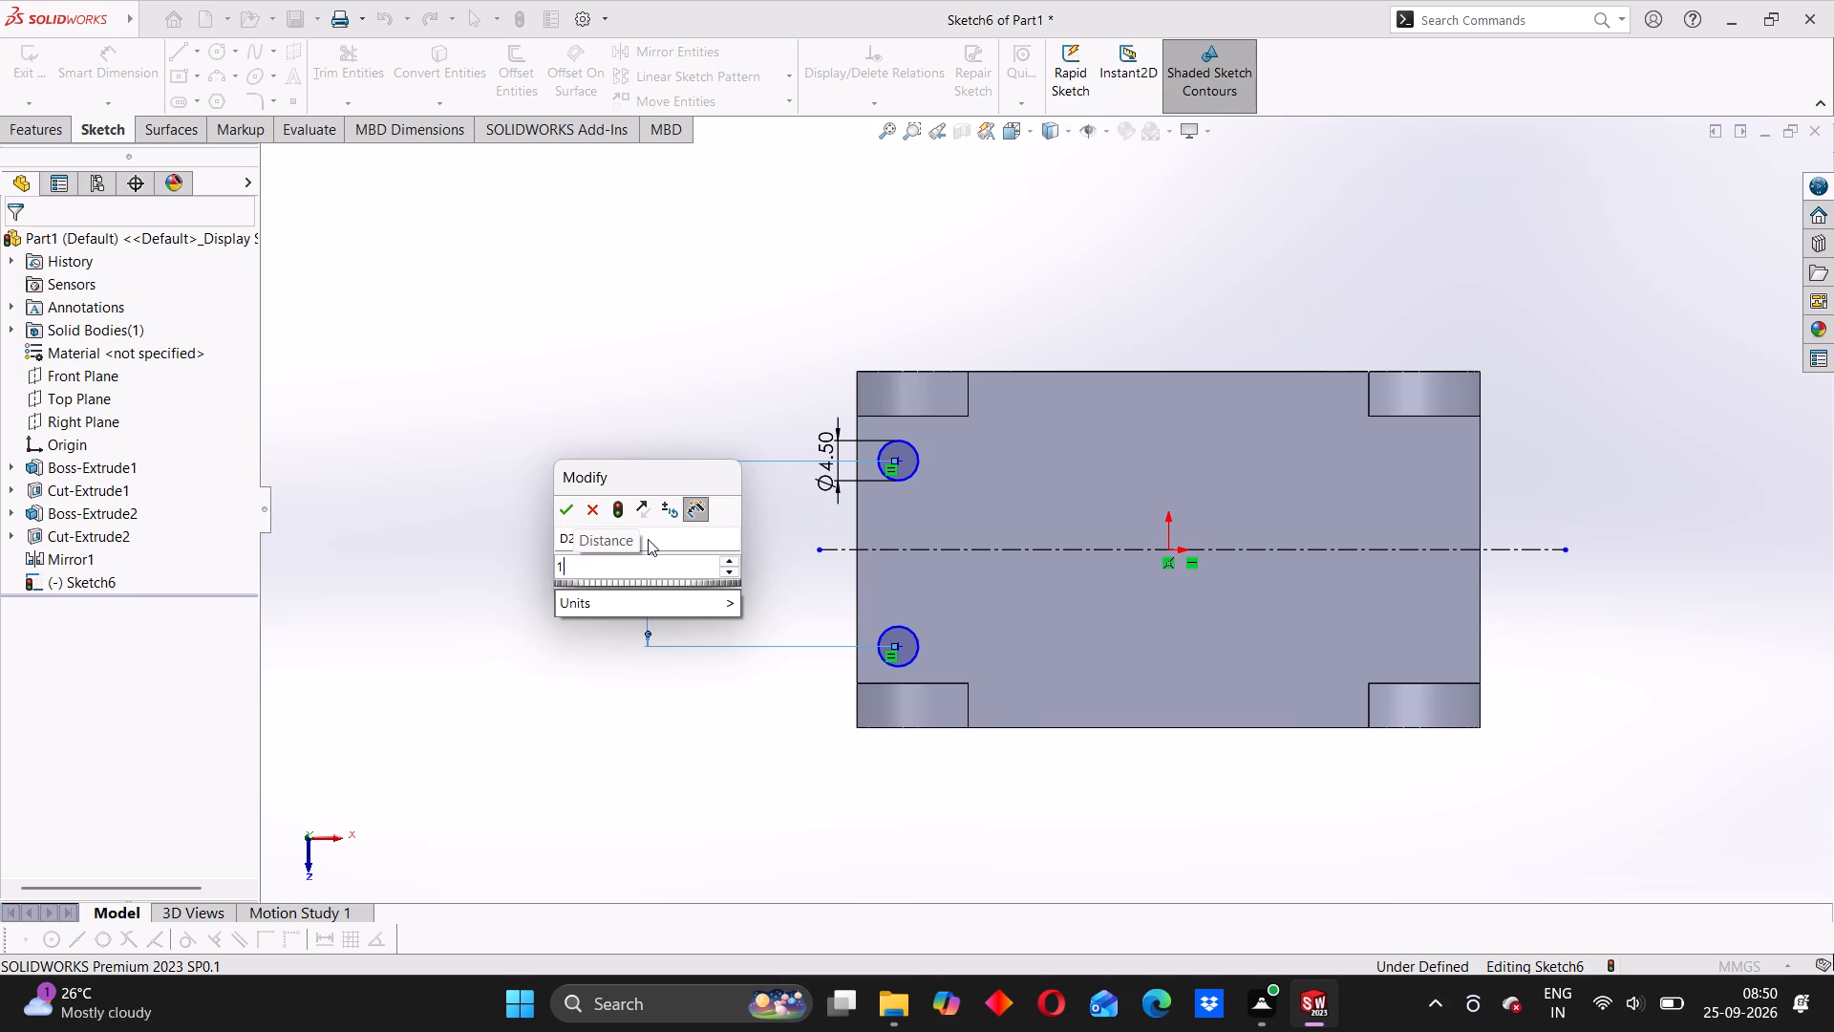
{"action": "key", "text": "5"}
{"action": "key", "text": "Return"}
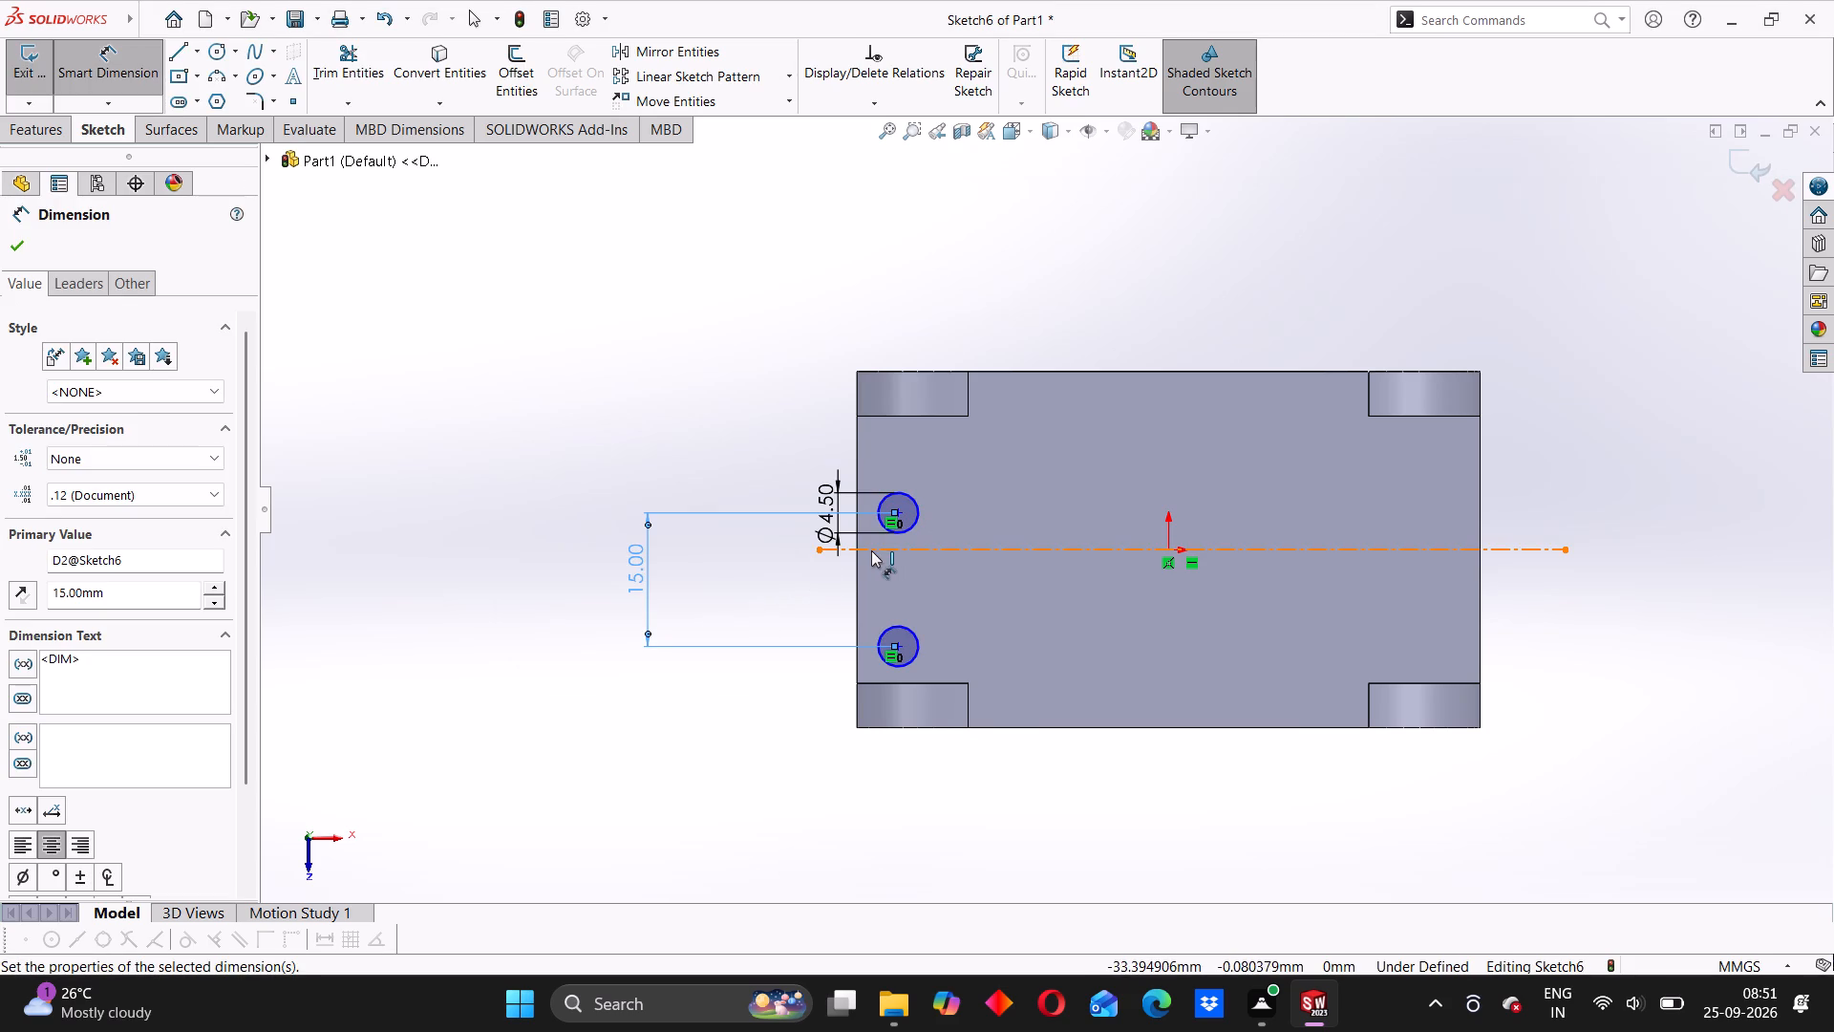
Dimension the upper circle's centre 7.5 mm from the horizontal centerline.
{"action": "left_click", "coordinate": [900, 516]}
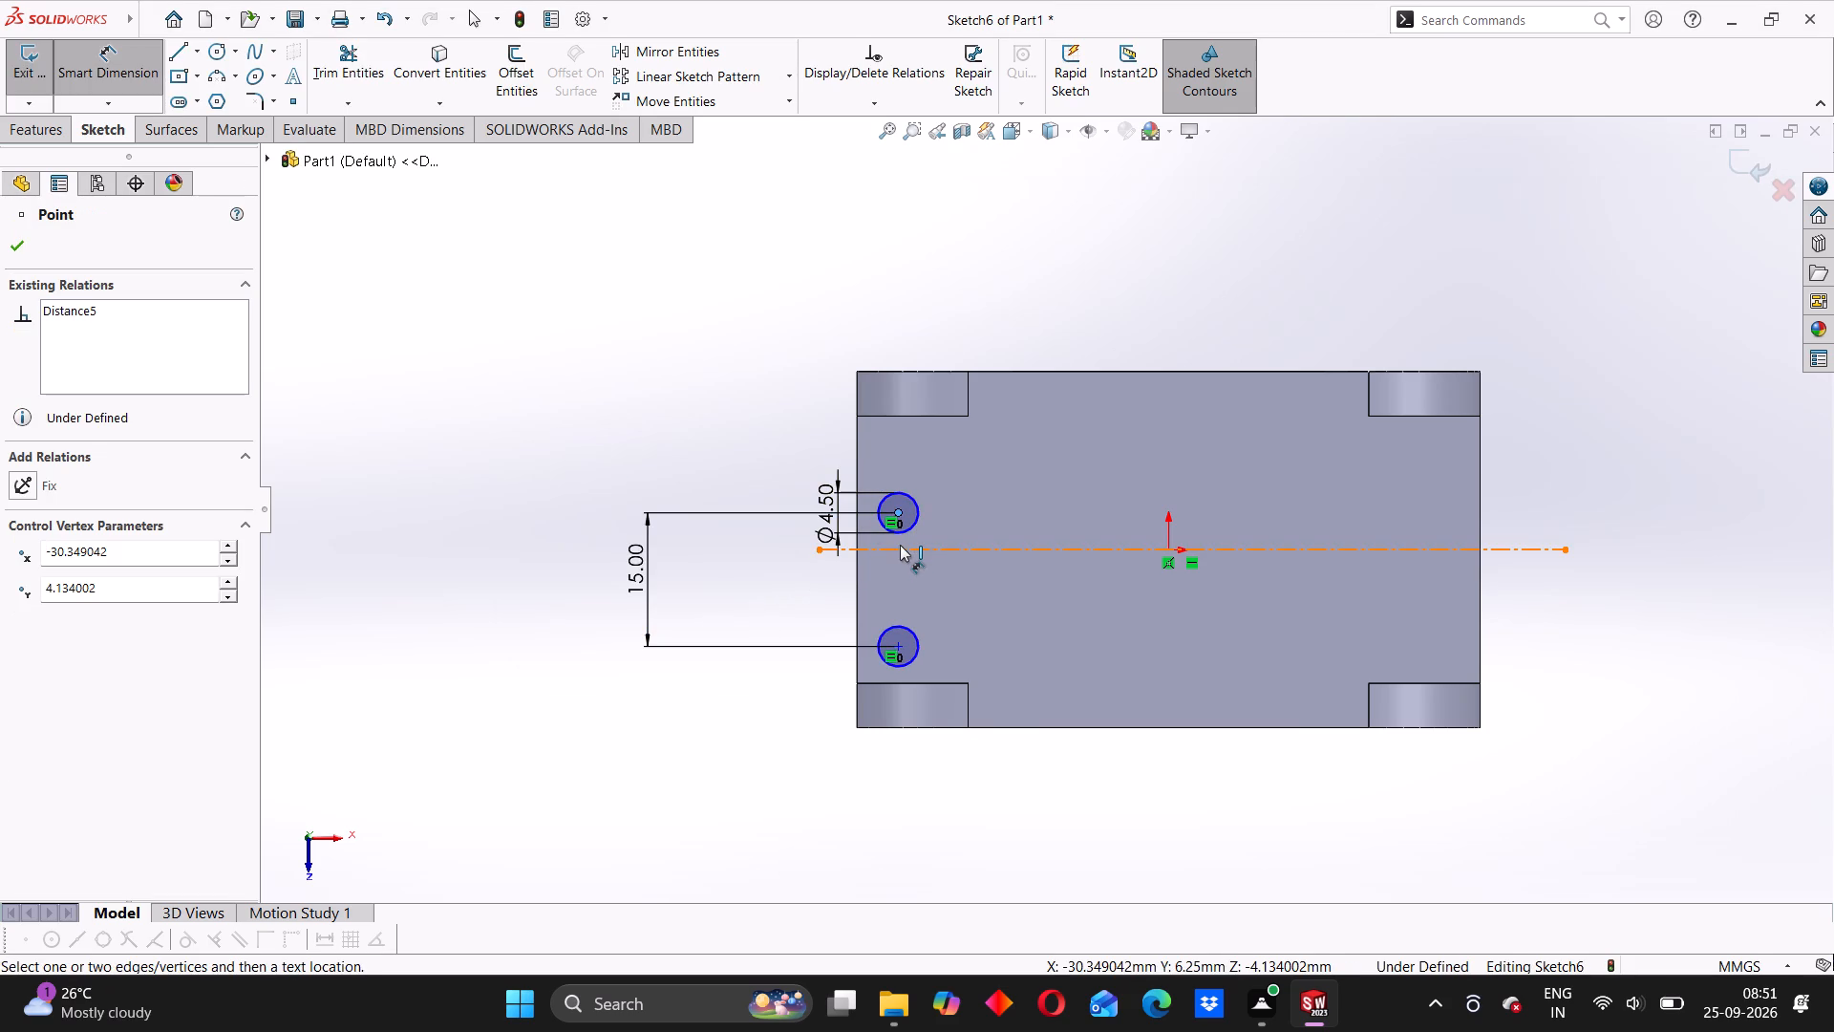
{"action": "left_click", "coordinate": [900, 547]}
{"action": "left_click", "coordinate": [706, 474]}
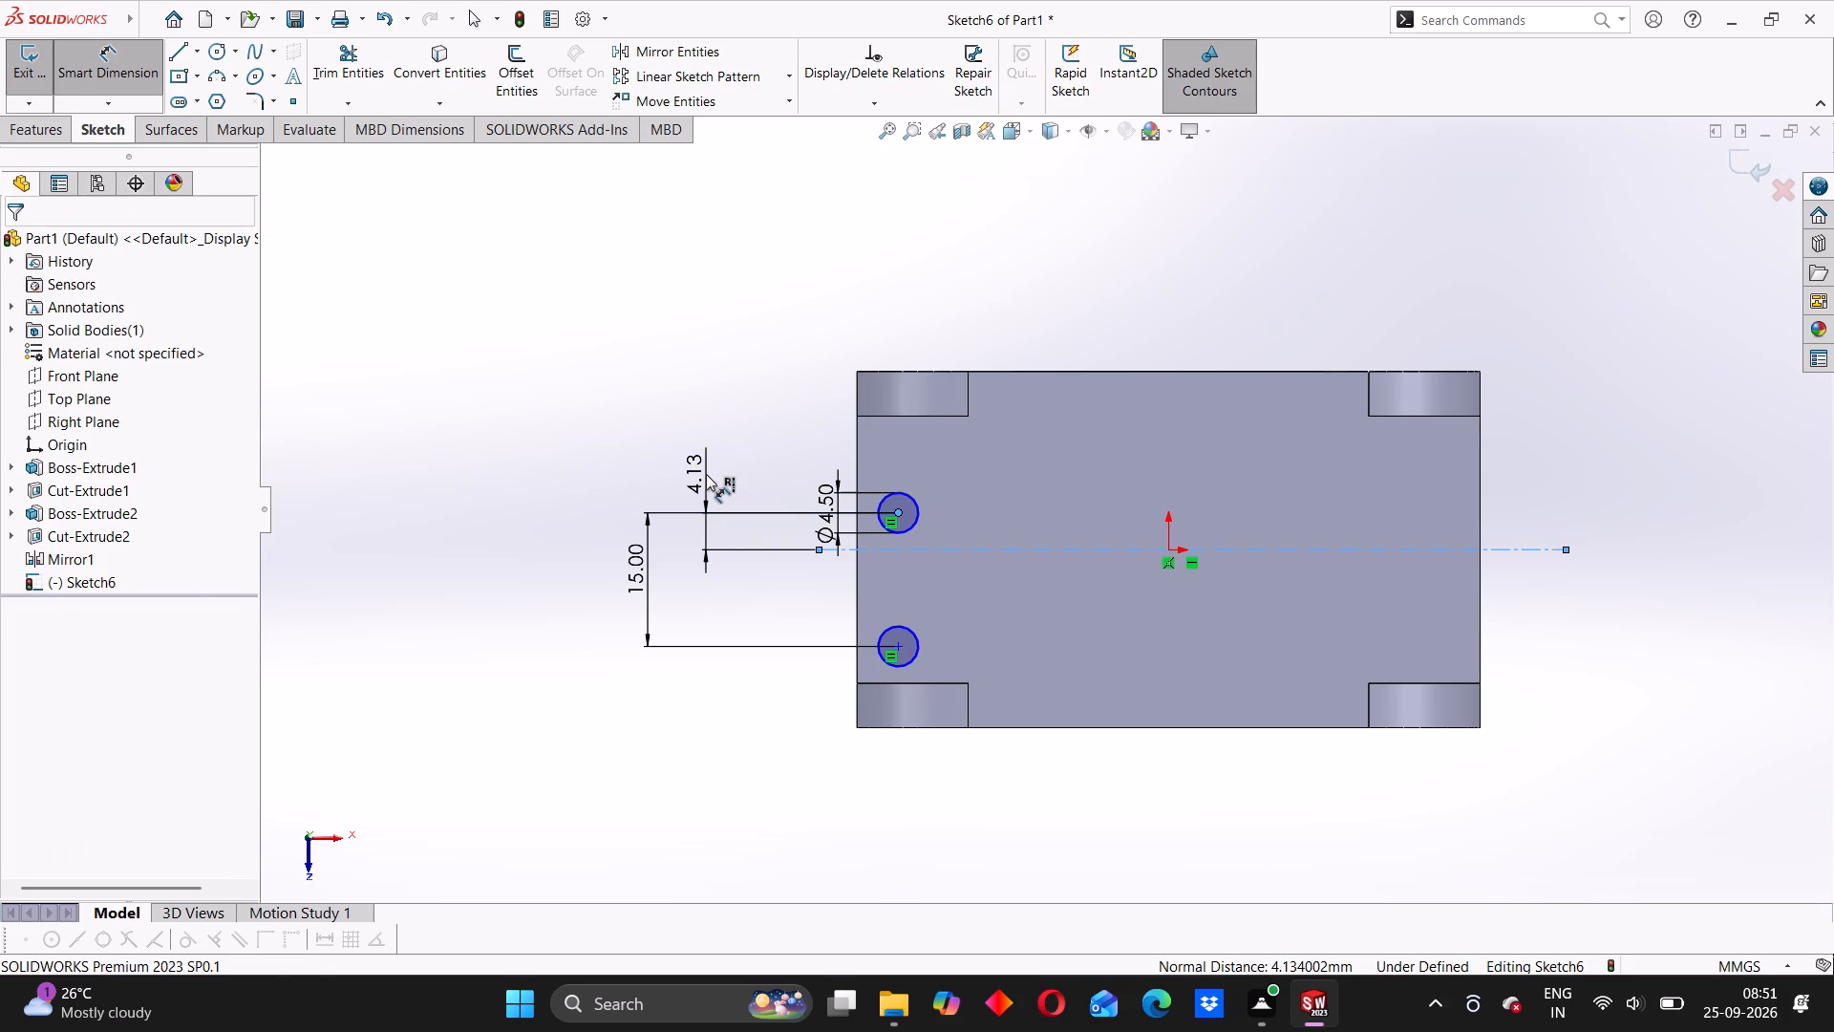
{"action": "key", "text": "7"}
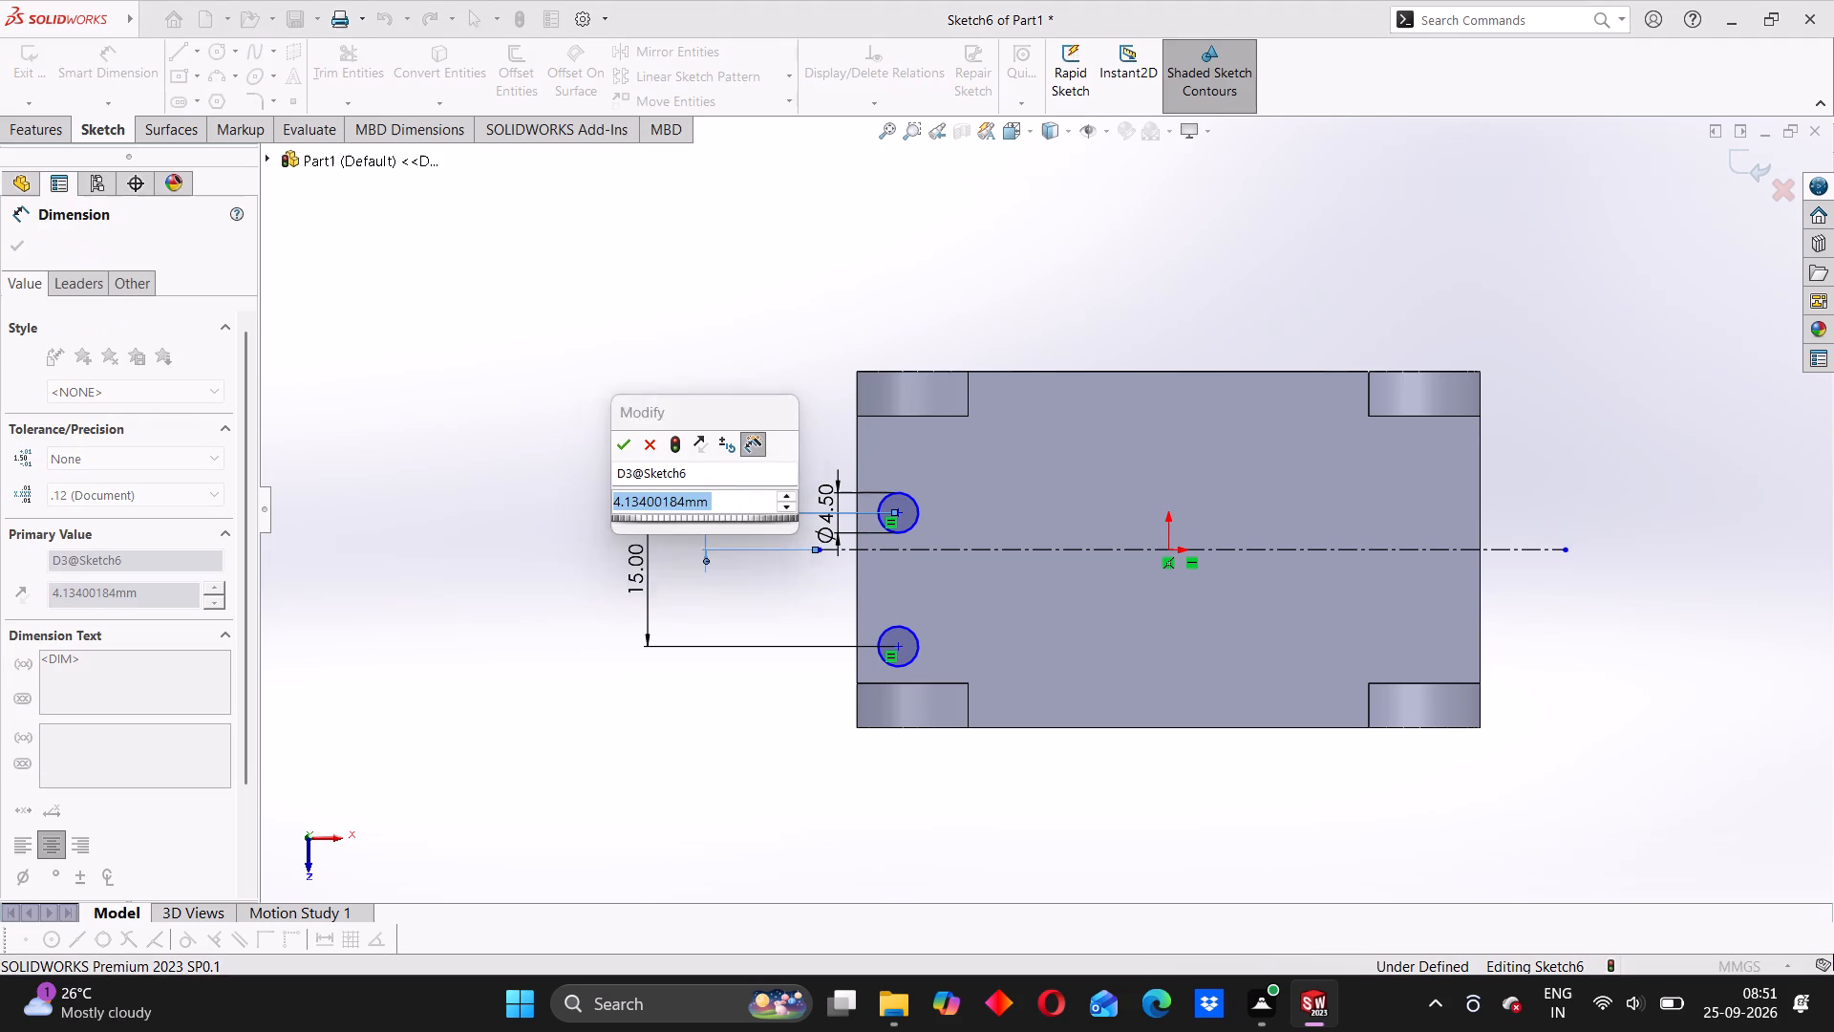
{"action": "type", "text": ".5"}
{"action": "key", "text": "Return"}
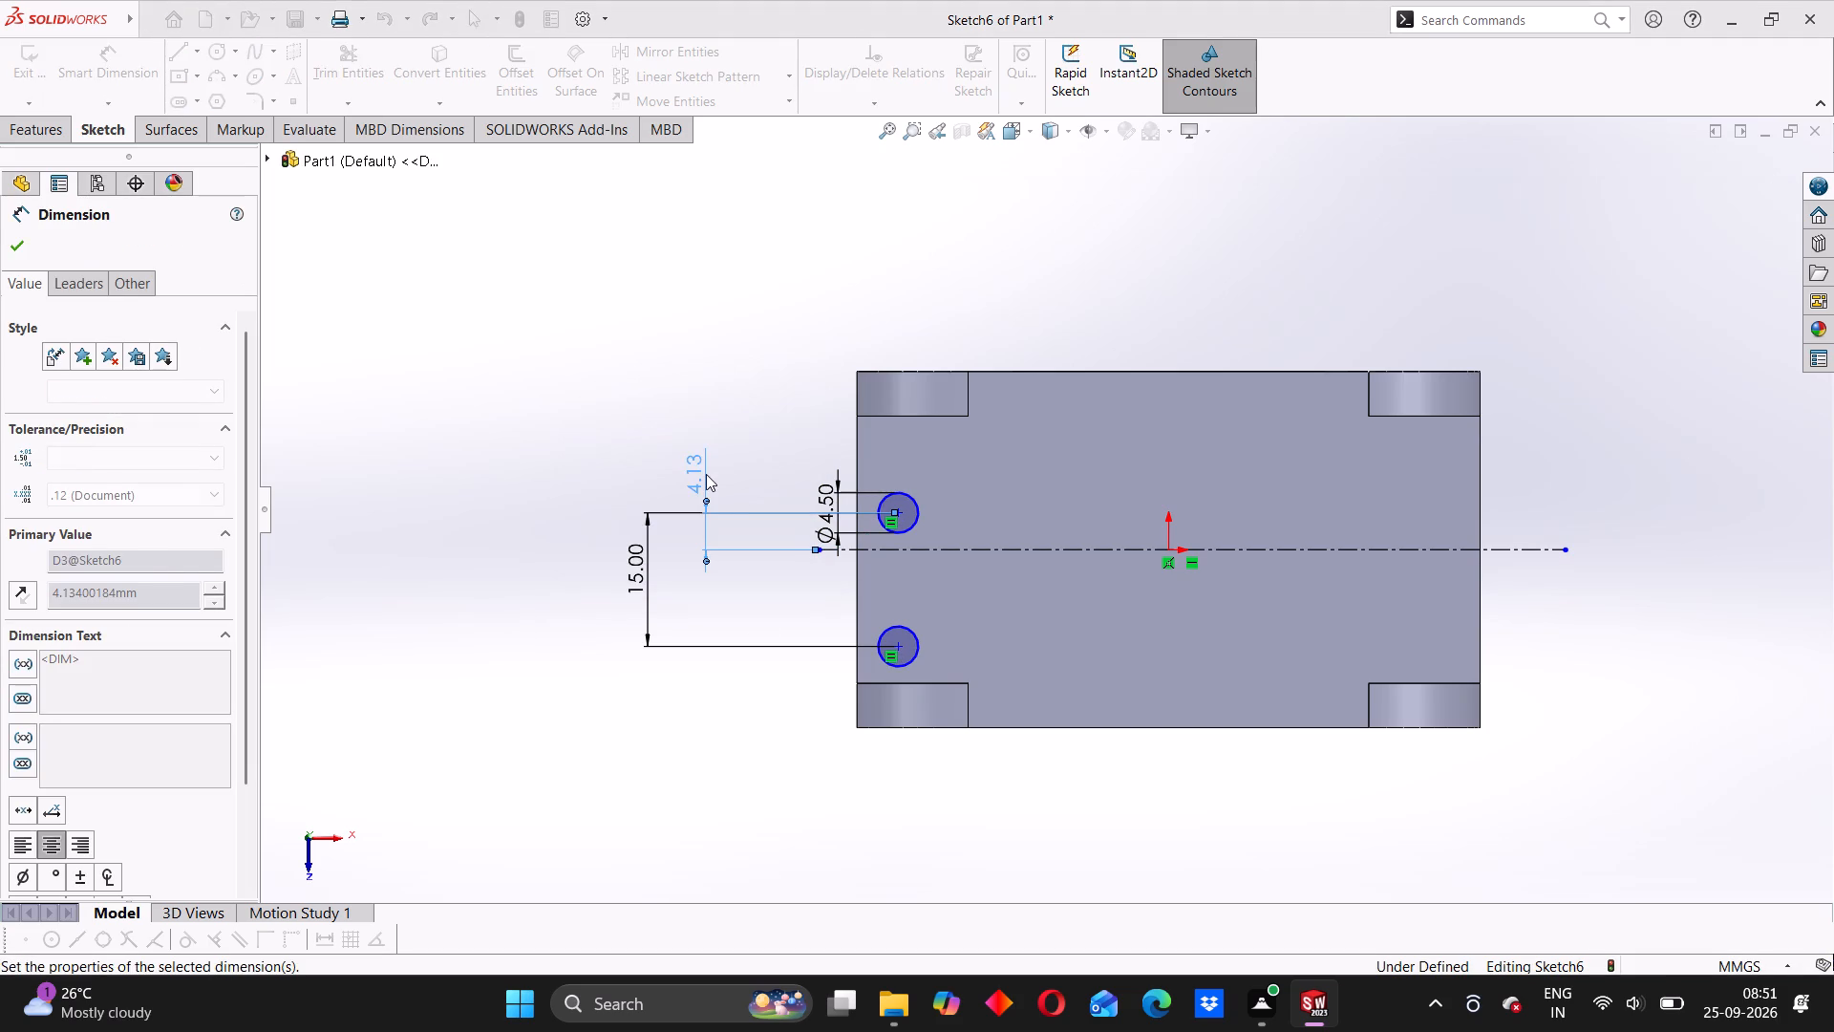
{"action": "left_click", "coordinate": [602, 431]}
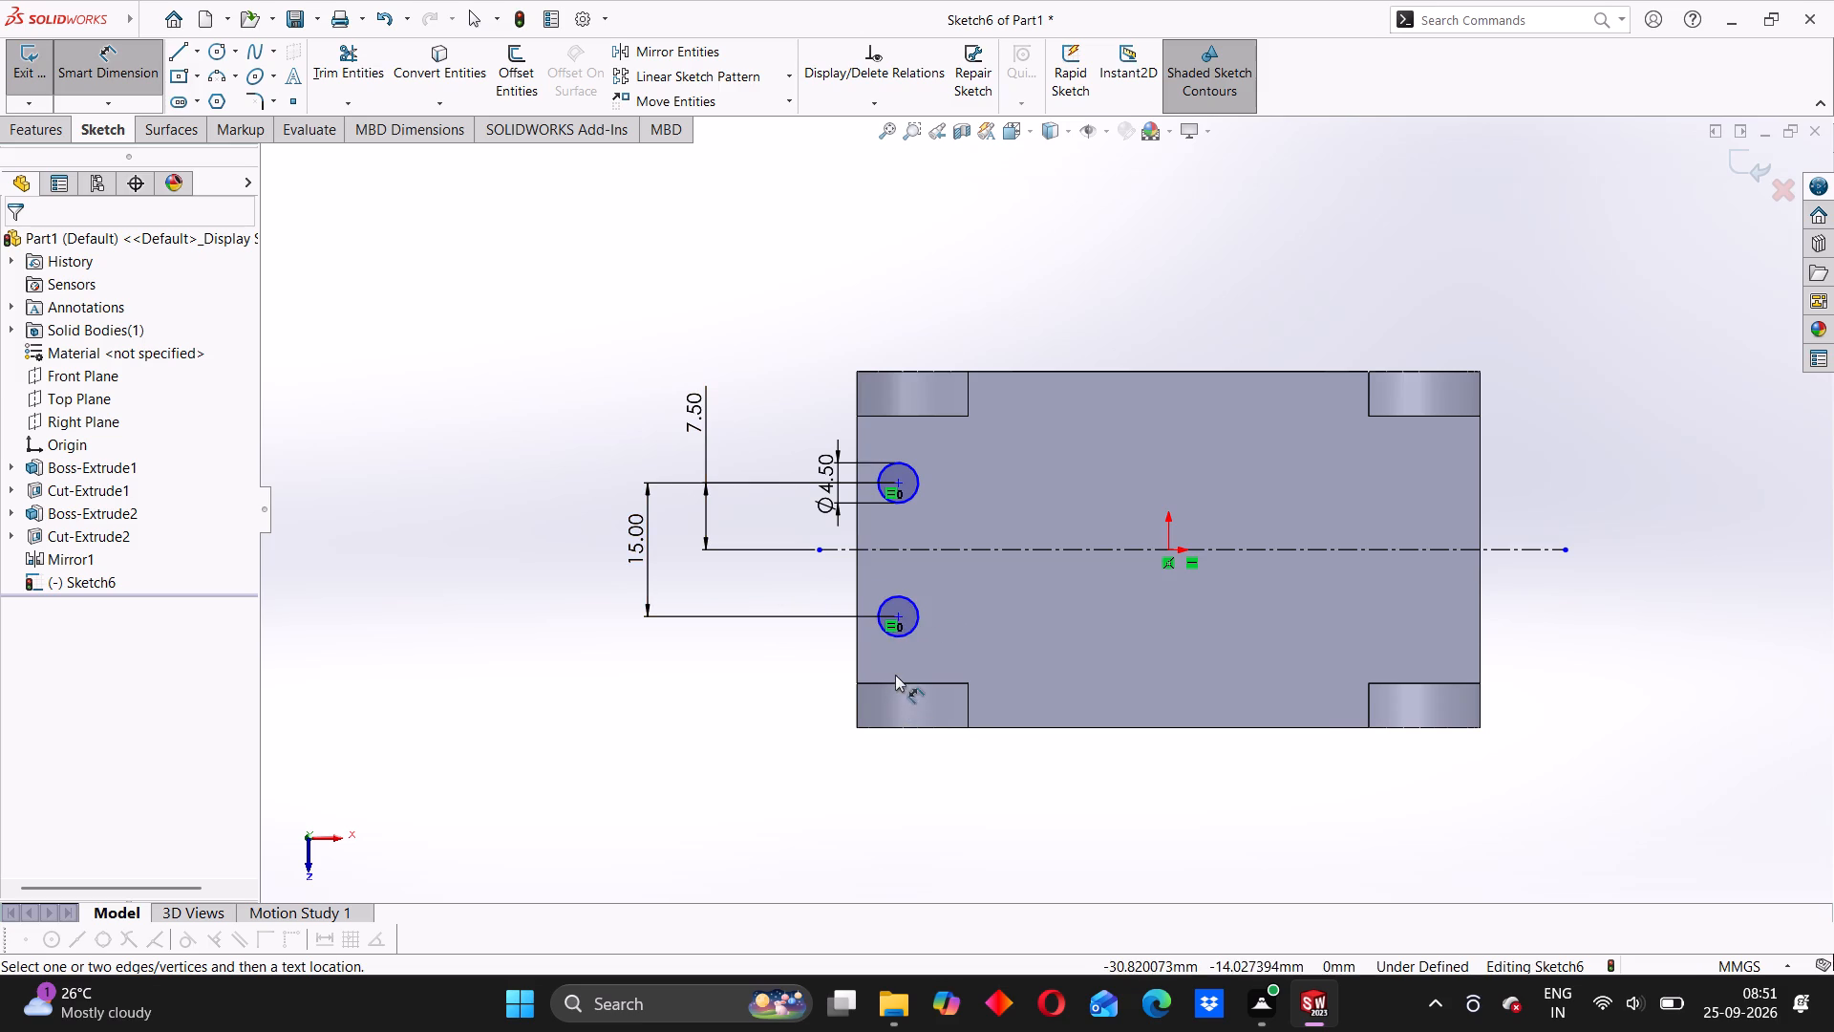
Check the vertical distance from the upper circle's centre to the inner edge of the adjacent corner boss.
{"action": "scroll", "coordinate": [895, 675], "scroll_direction": "down", "scroll_amount": 3}
{"action": "scroll", "coordinate": [911, 591], "scroll_direction": "up", "scroll_amount": 2}
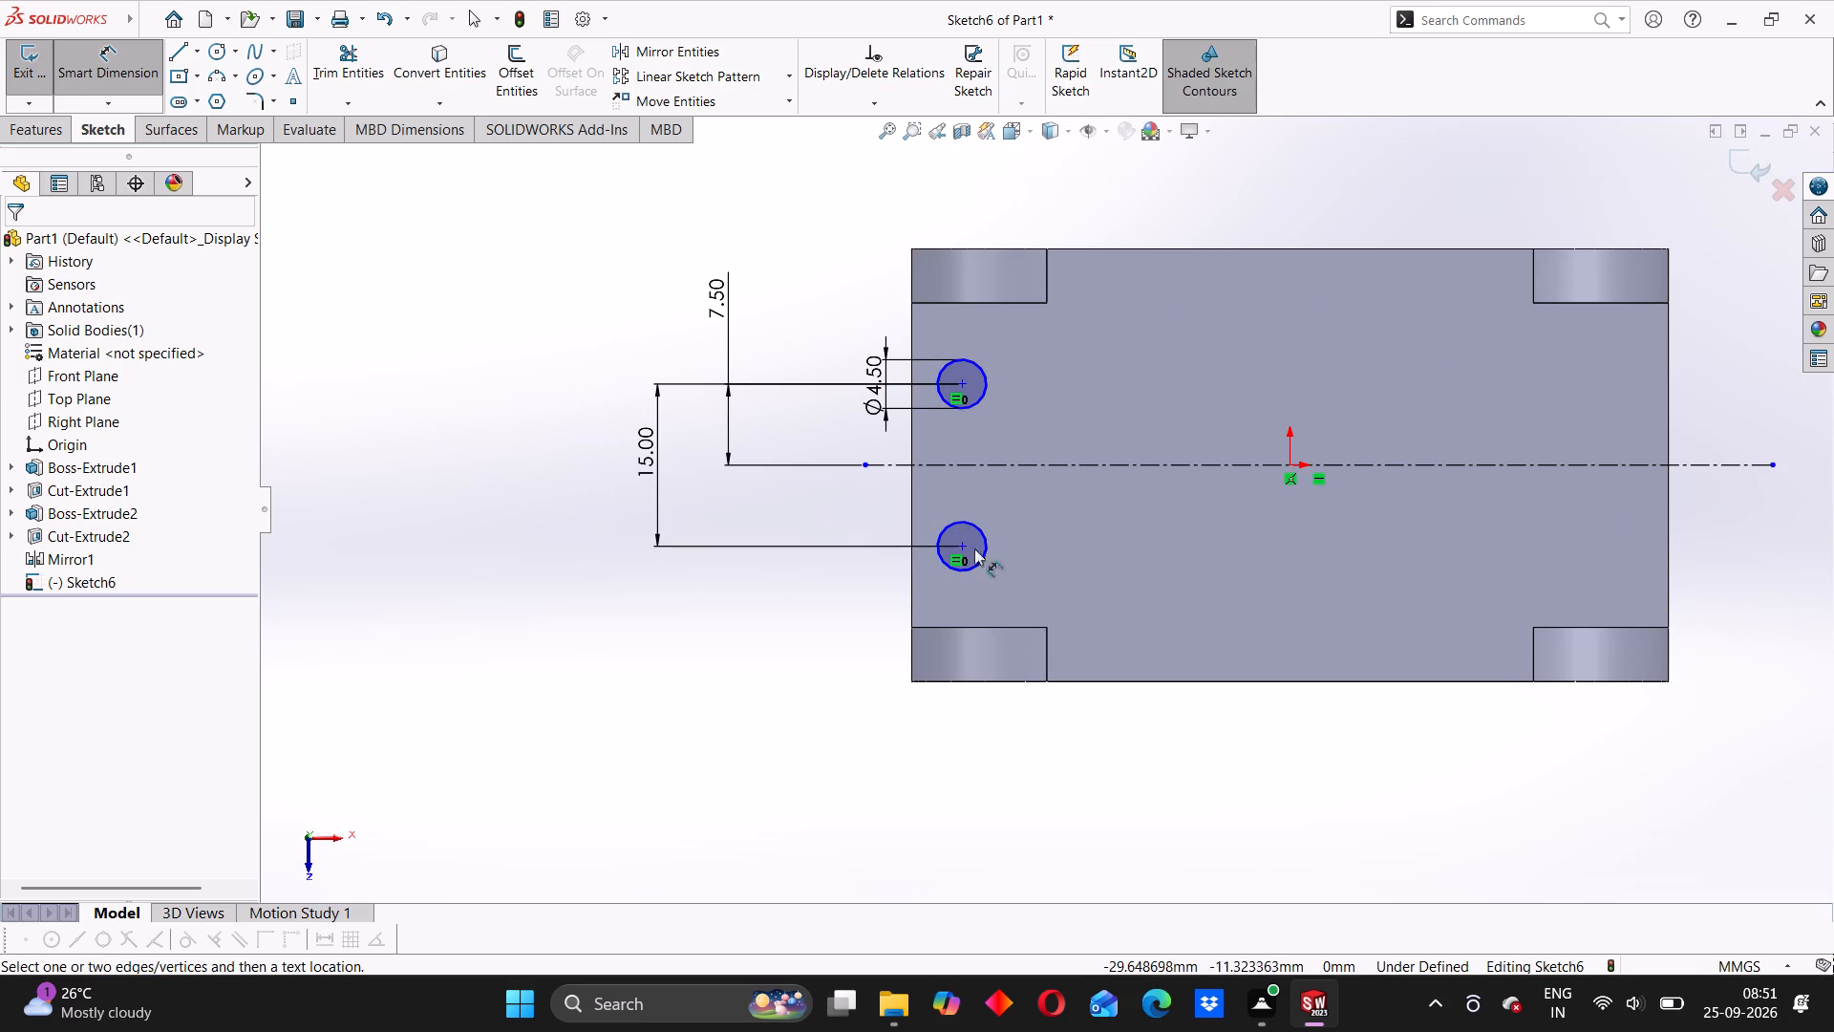
{"action": "left_click", "coordinate": [955, 302]}
{"action": "left_click", "coordinate": [961, 385]}
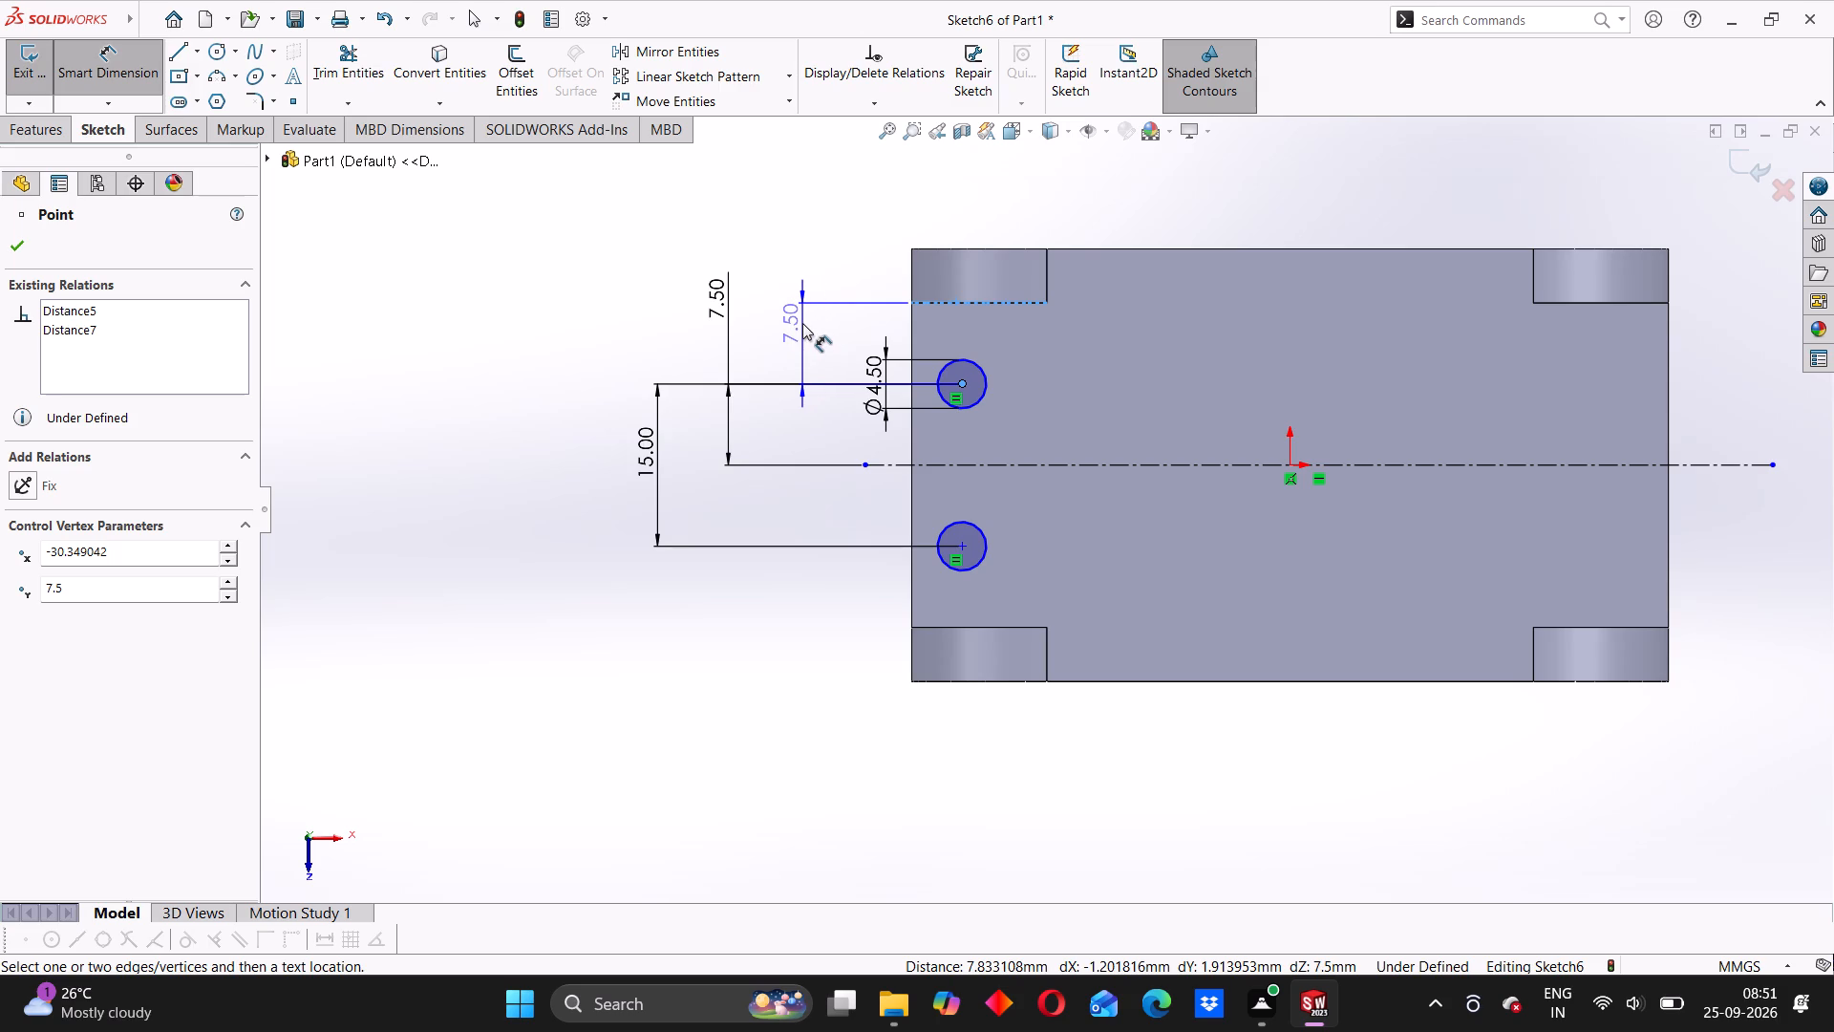
{"action": "key", "text": "Escape"}
{"action": "key", "text": "Escape"}
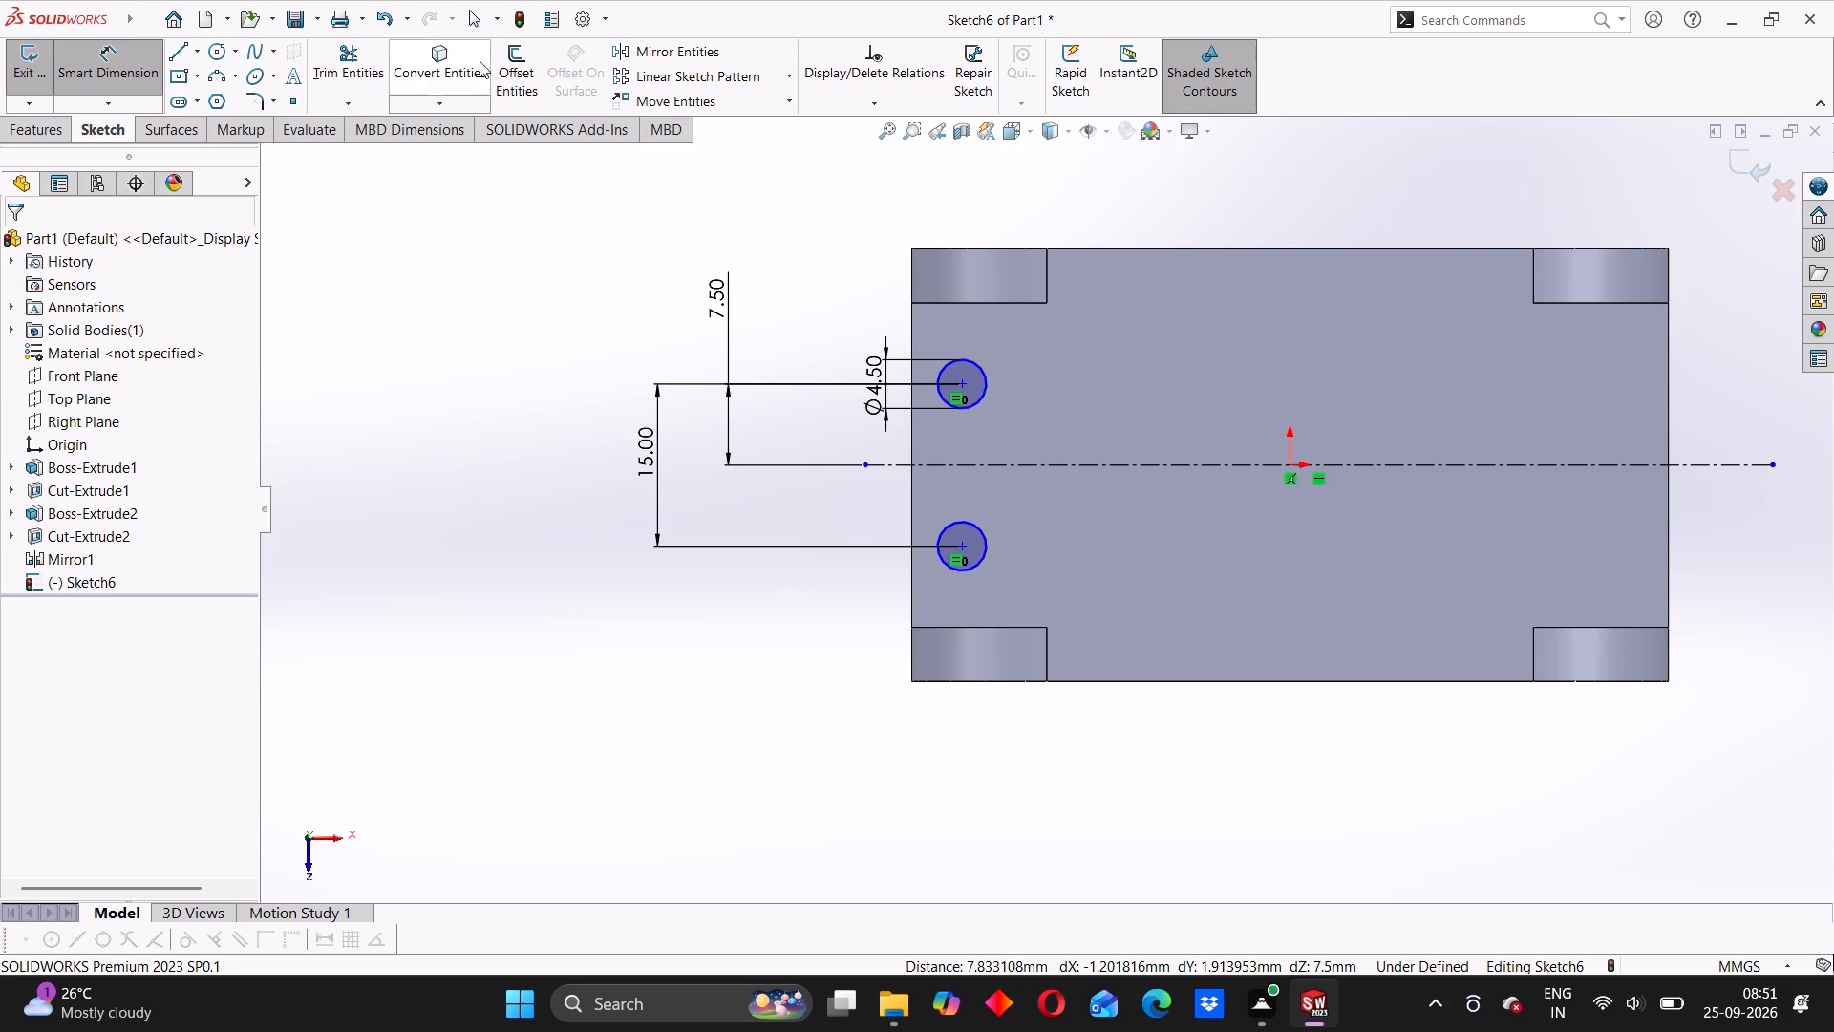
Draw a vertical centerline about 85 mm long through the origin, extending past both long edges of the block.
{"action": "left_click", "coordinate": [198, 57]}
{"action": "left_click", "coordinate": [212, 97]}
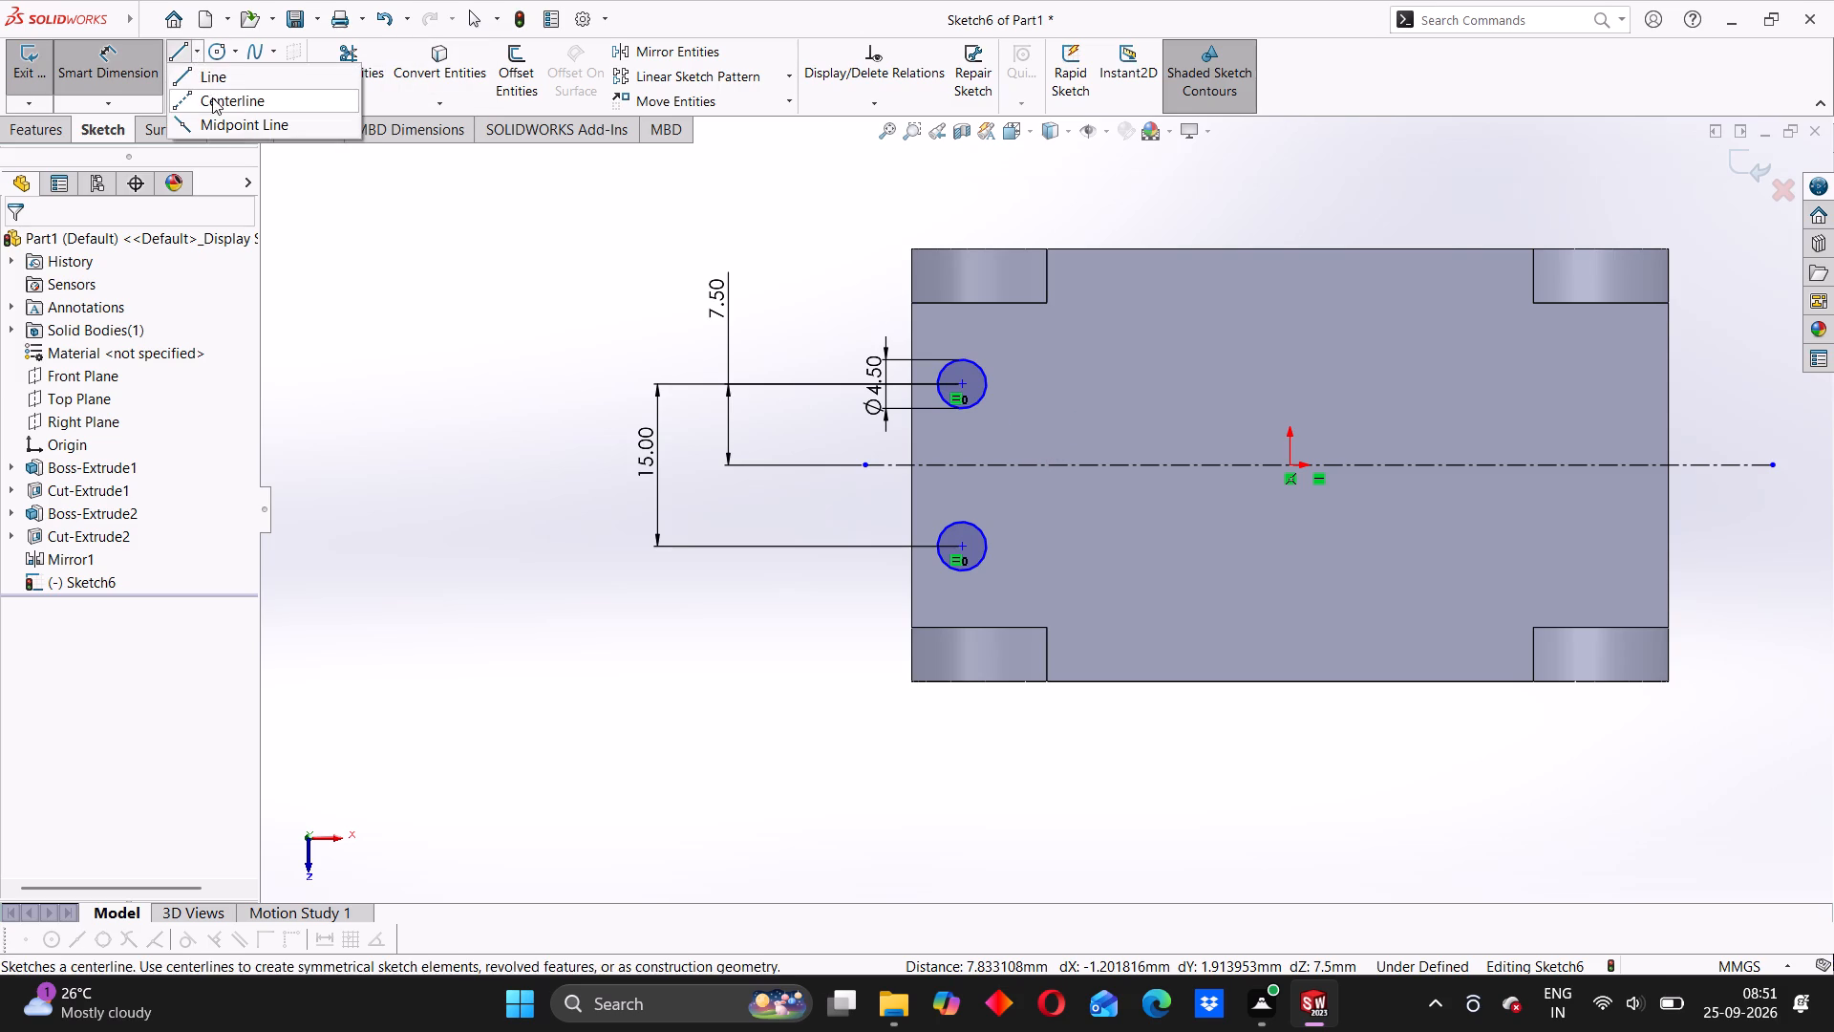
{"action": "left_click", "coordinate": [1289, 187]}
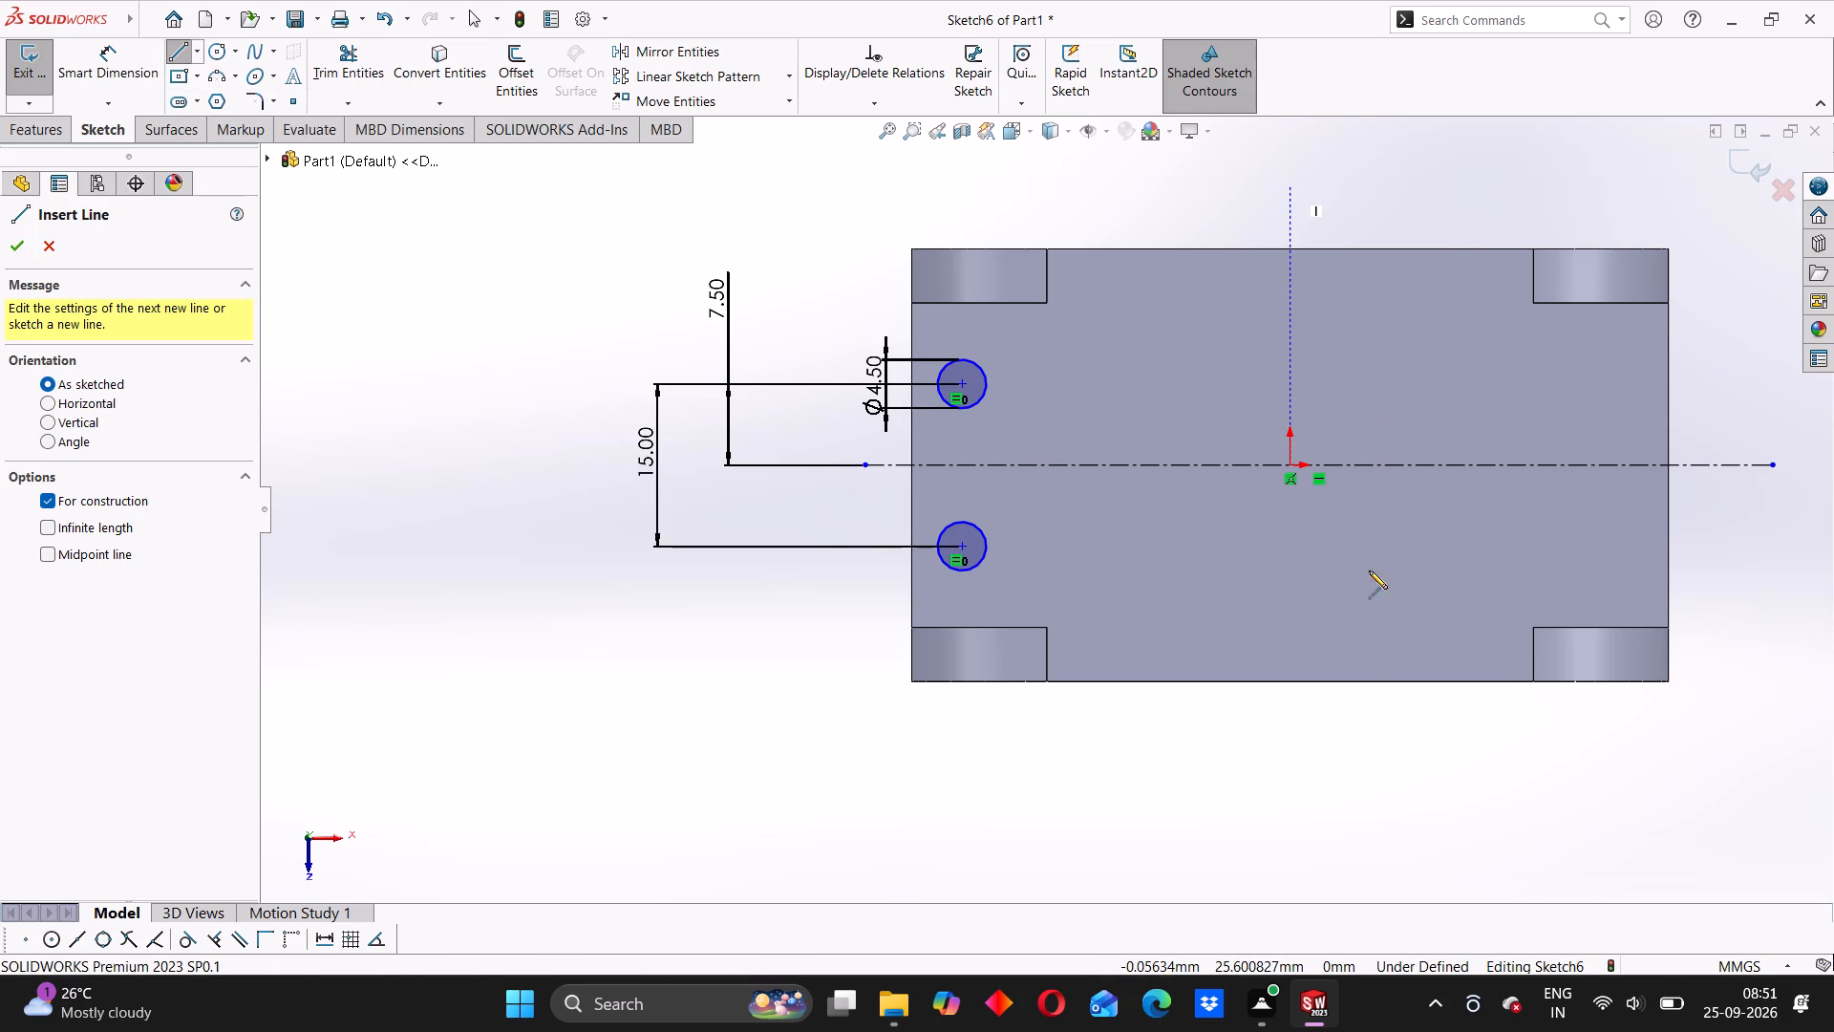
{"action": "left_click", "coordinate": [1292, 798]}
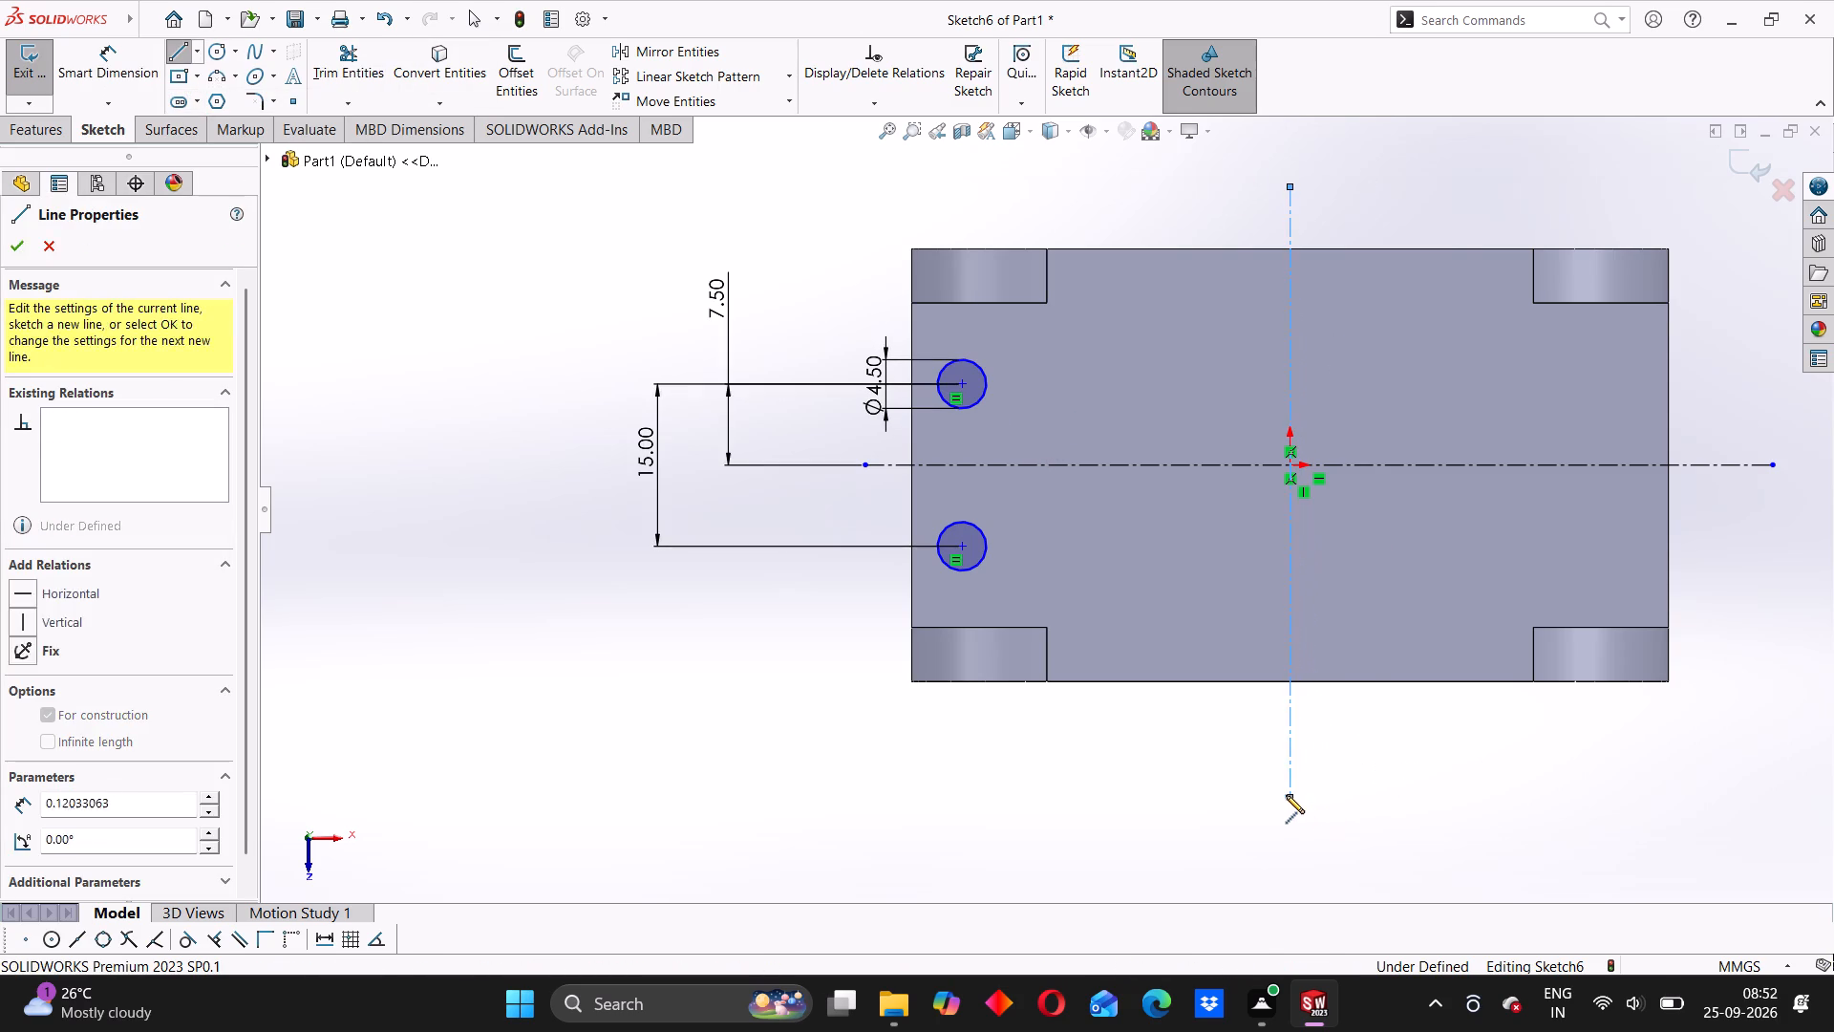
{"action": "key", "text": "Escape"}
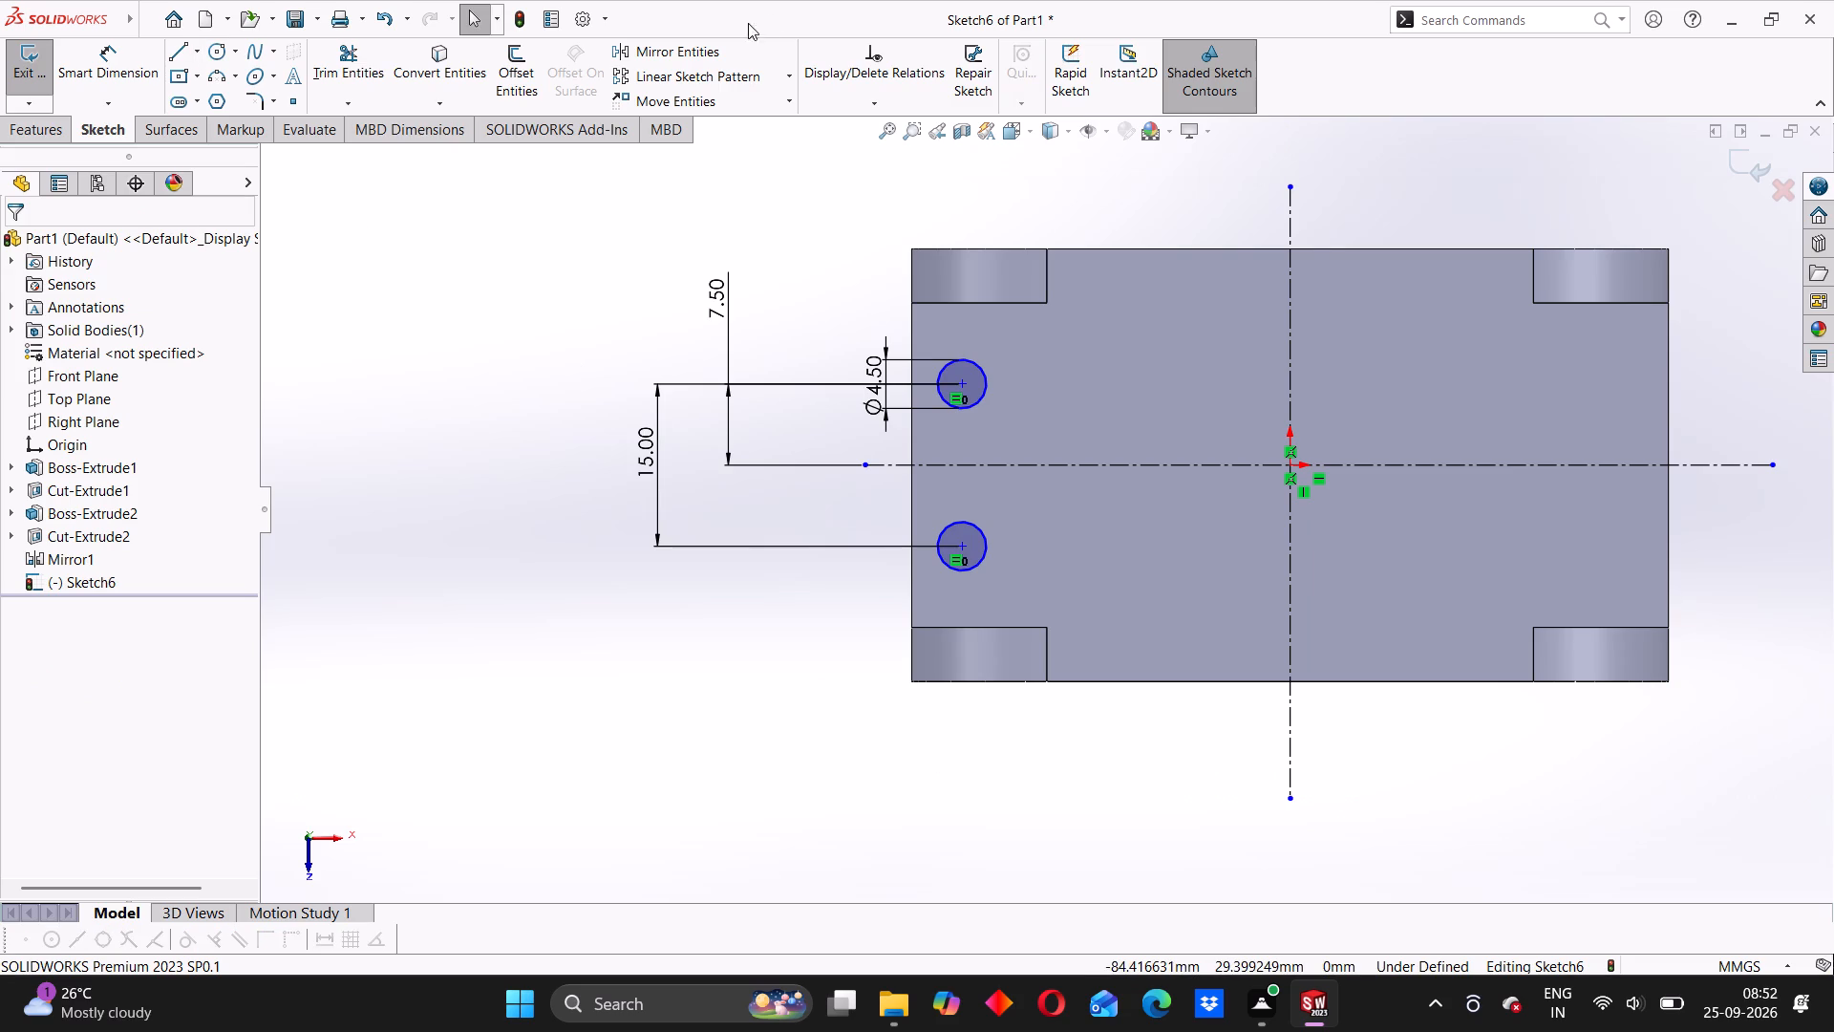
Mirror both 4.5 mm circles about the vertical centerline, keeping the originals.
{"action": "left_click", "coordinate": [713, 50]}
{"action": "left_click", "coordinate": [980, 366]}
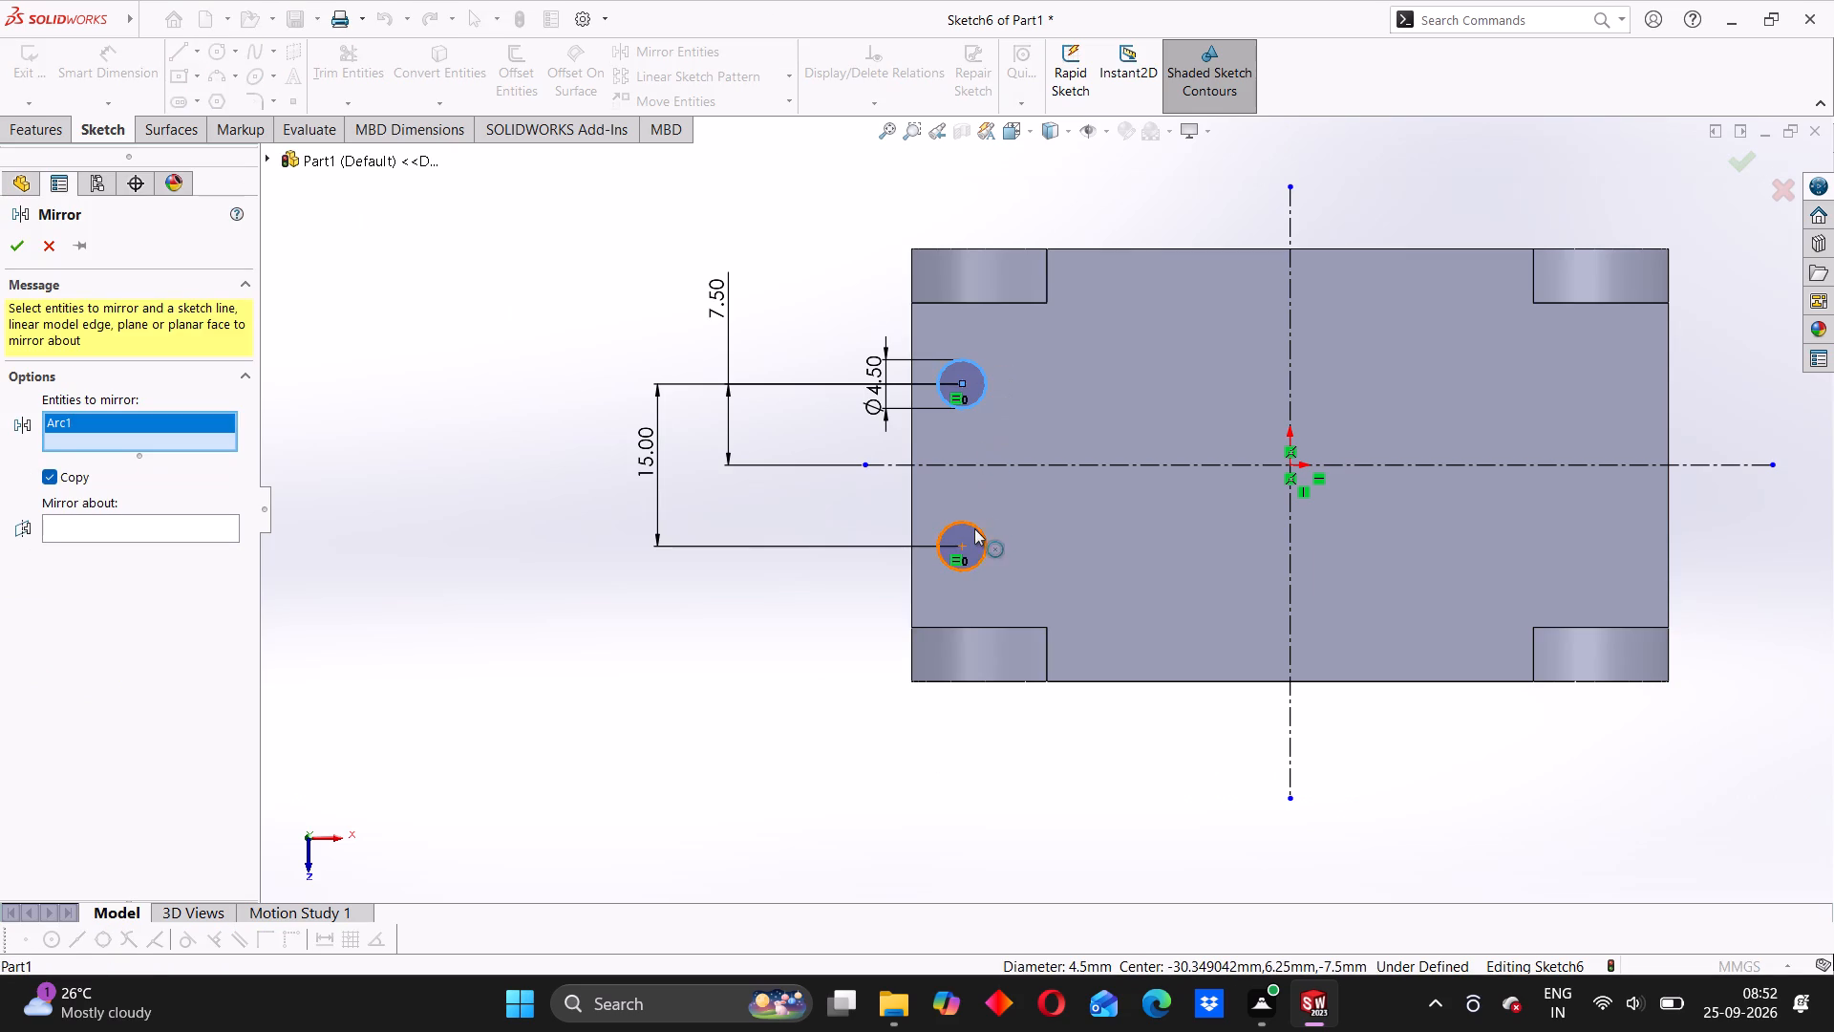
{"action": "left_click", "coordinate": [972, 527]}
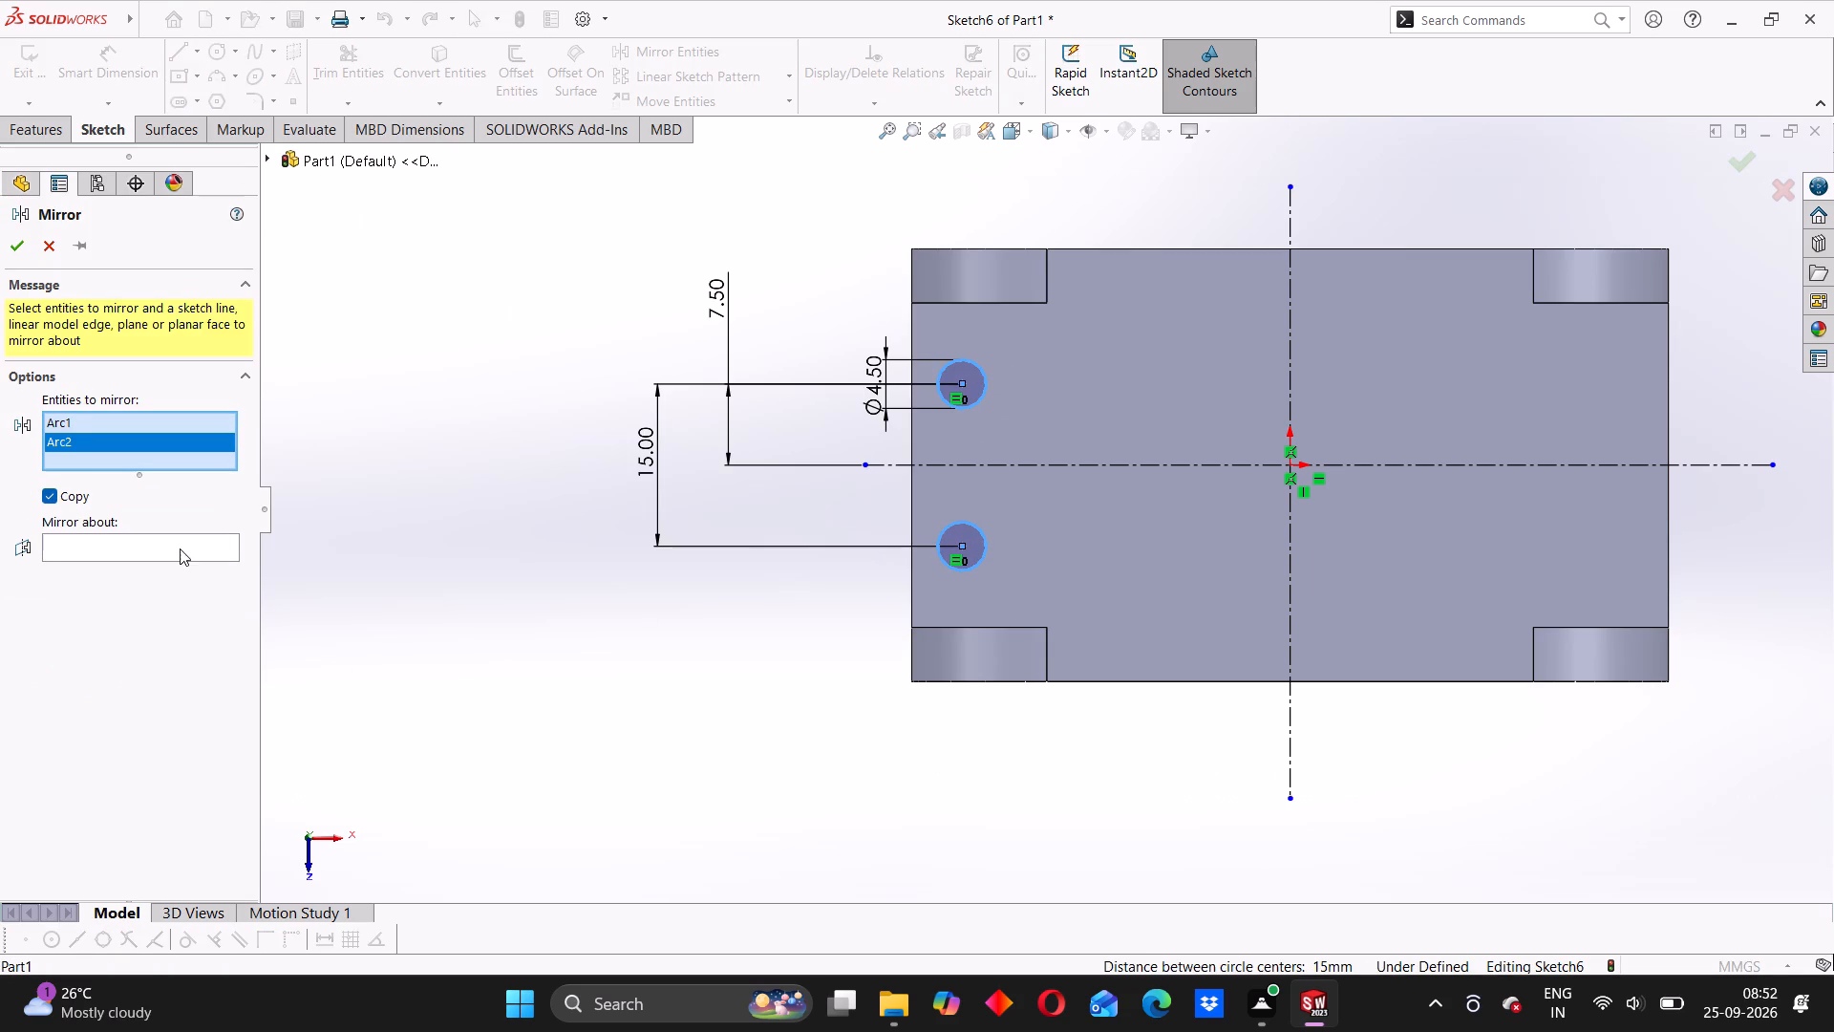
{"action": "left_click", "coordinate": [180, 548]}
{"action": "left_click", "coordinate": [1290, 321]}
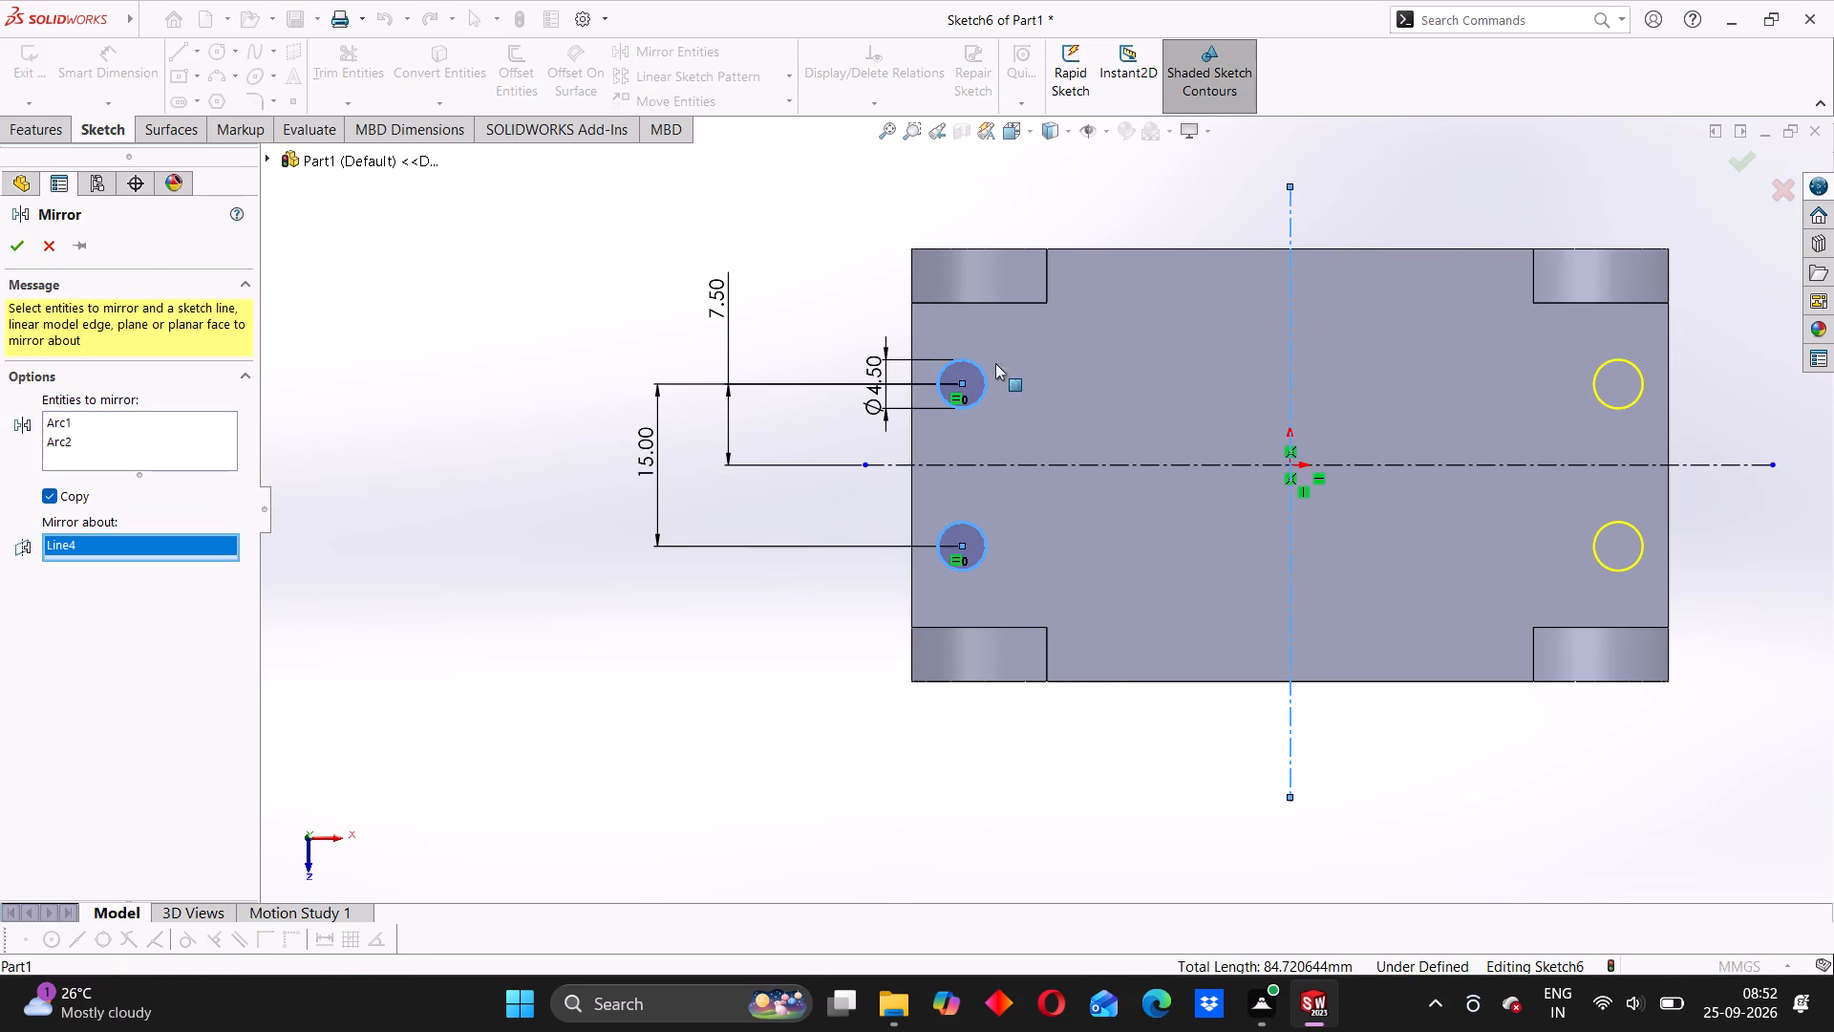
{"action": "left_click", "coordinate": [21, 245]}
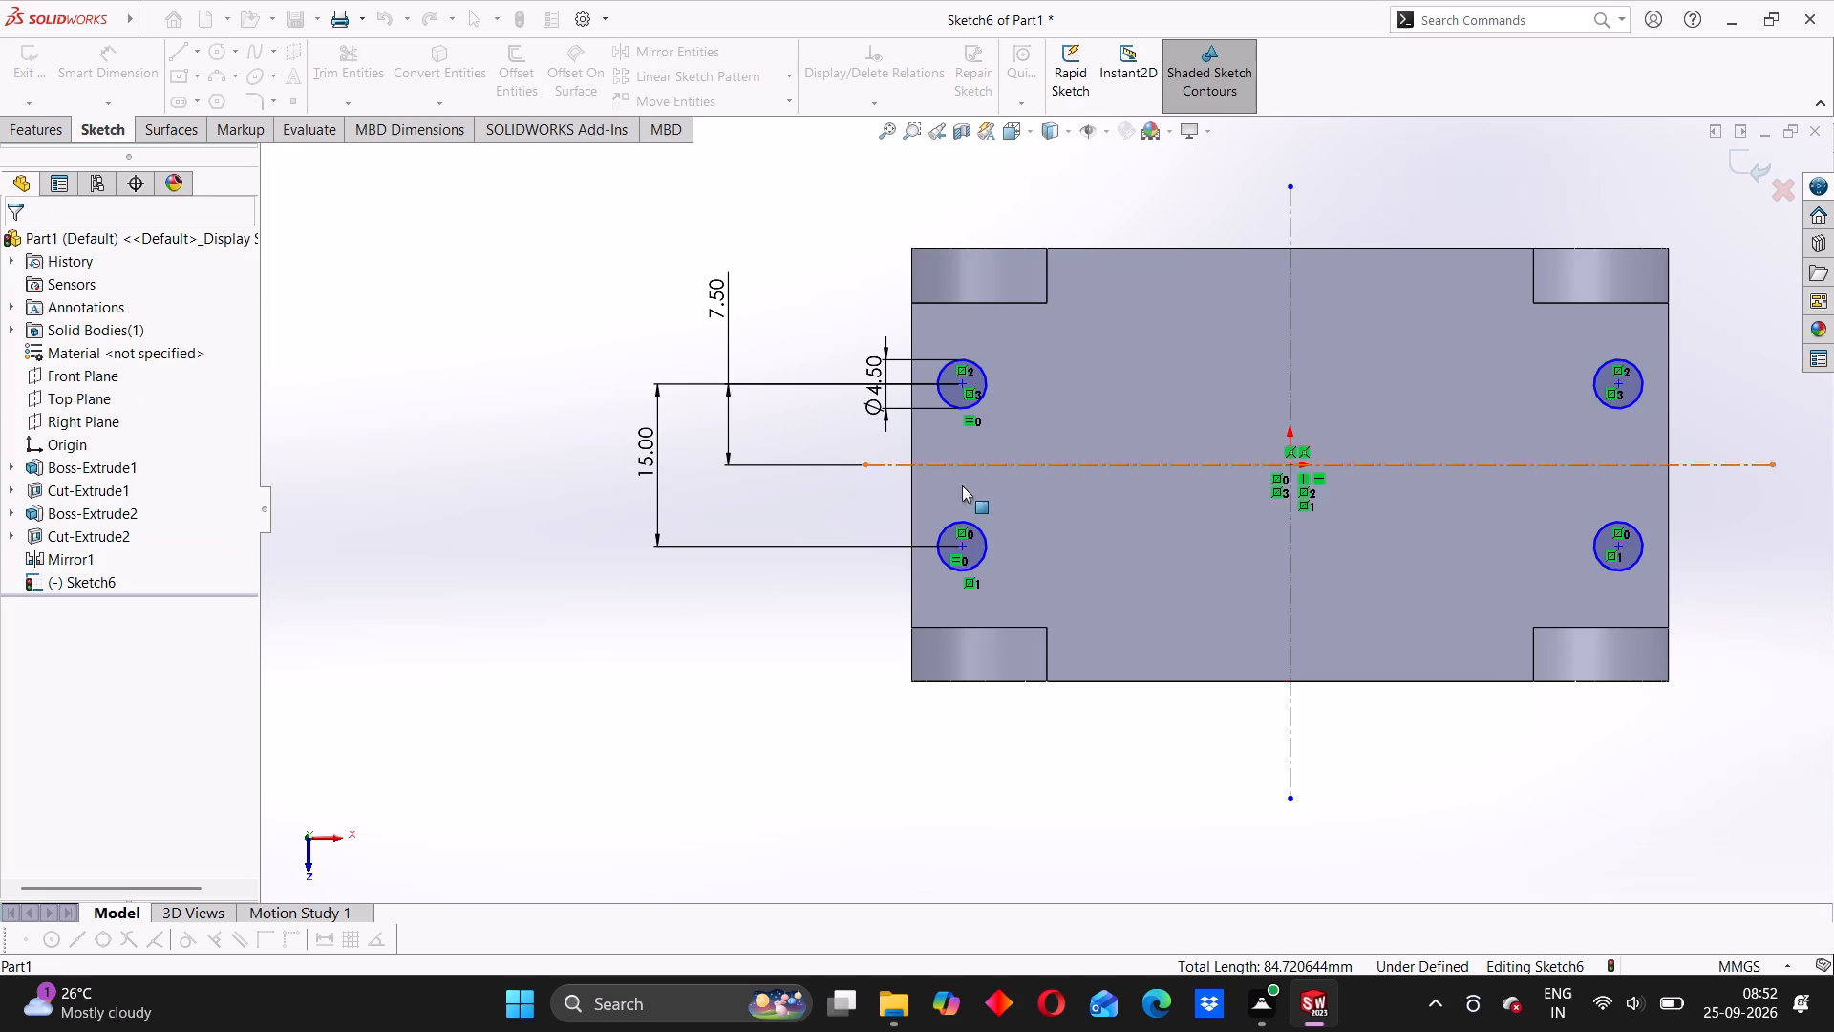
Dimension the original upper circle's centre 30 mm from the vertical centerline.
{"action": "left_click", "coordinate": [965, 384]}
{"action": "key", "text": "Escape"}
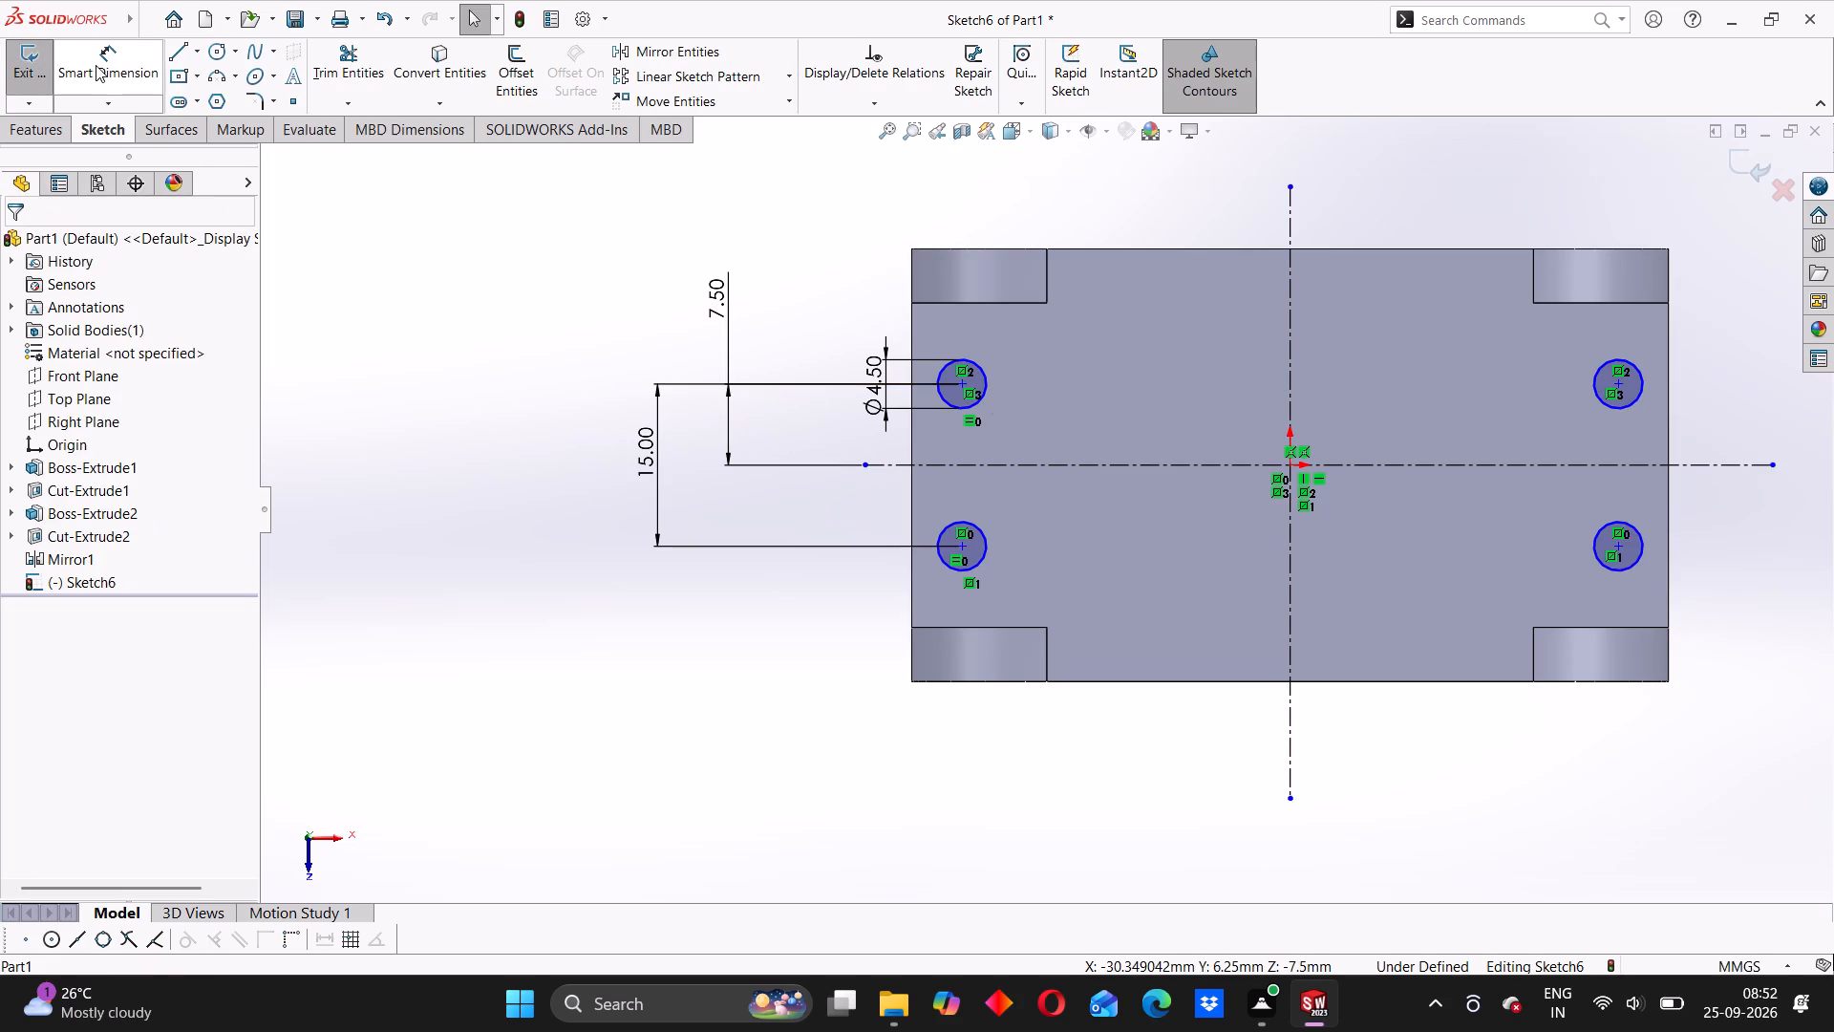
{"action": "left_click", "coordinate": [97, 66]}
{"action": "left_click", "coordinate": [963, 382]}
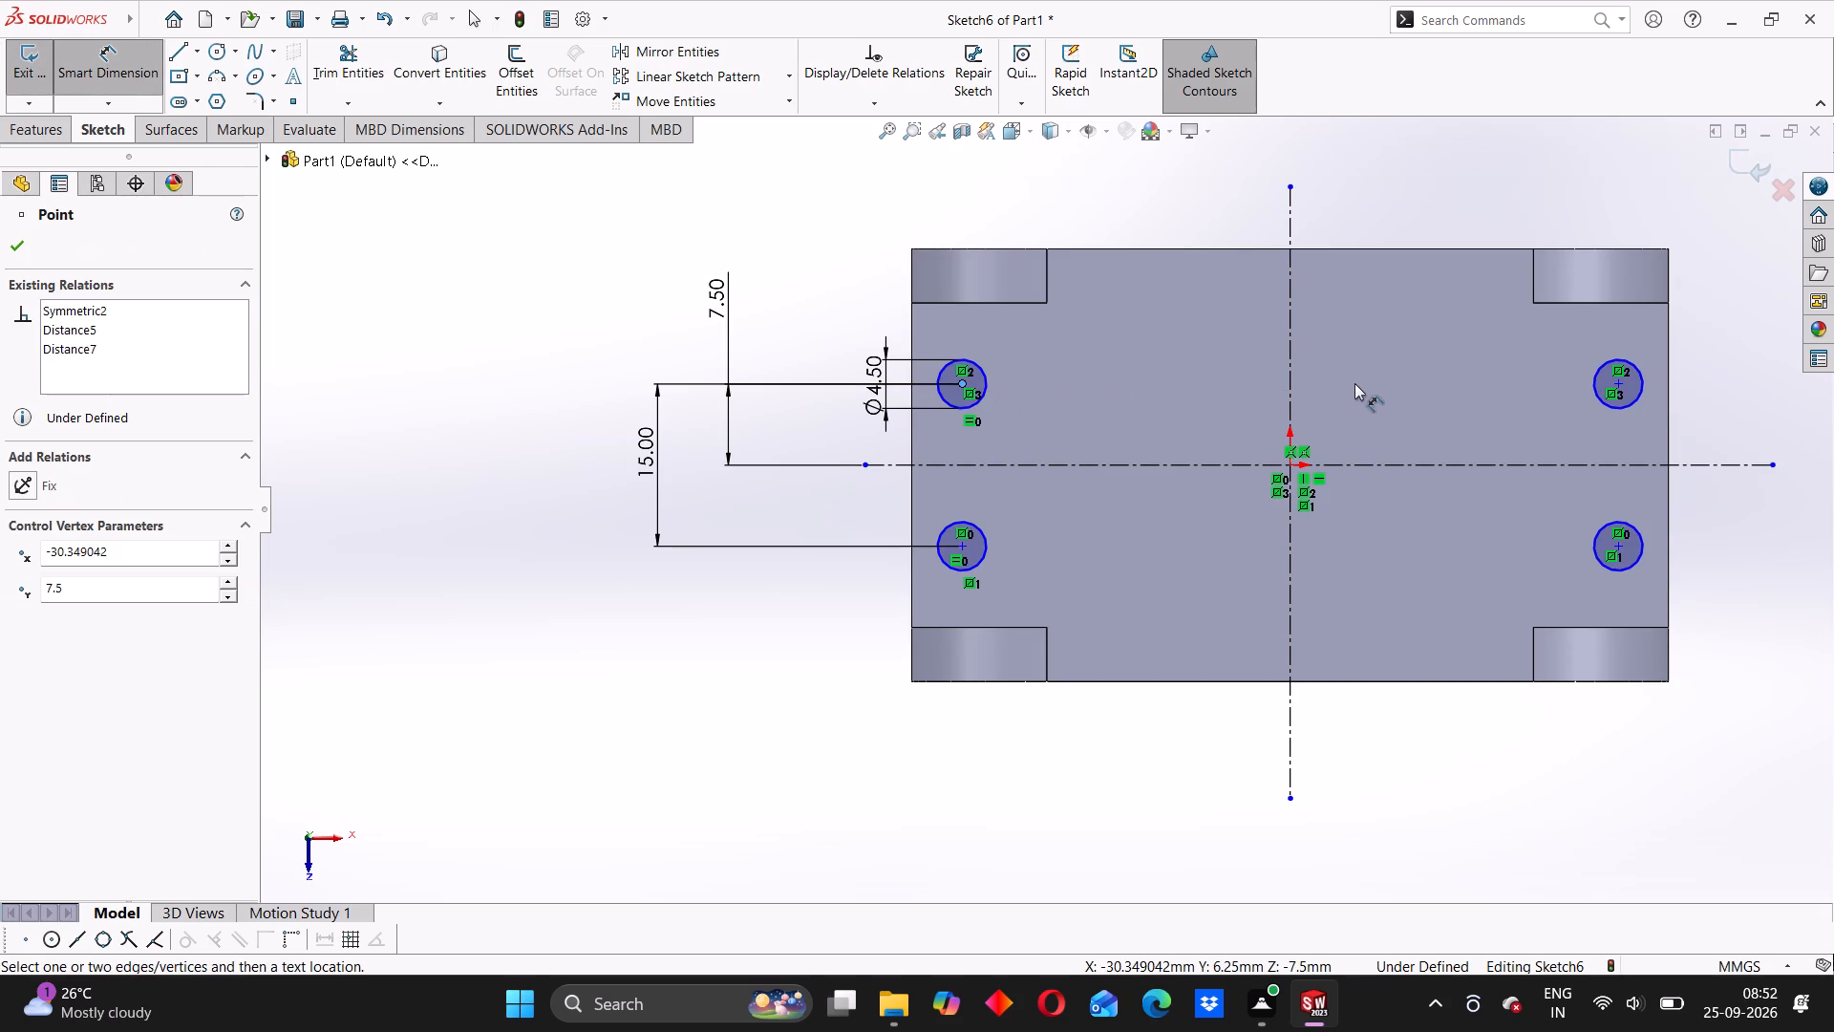
{"action": "left_click", "coordinate": [1285, 393]}
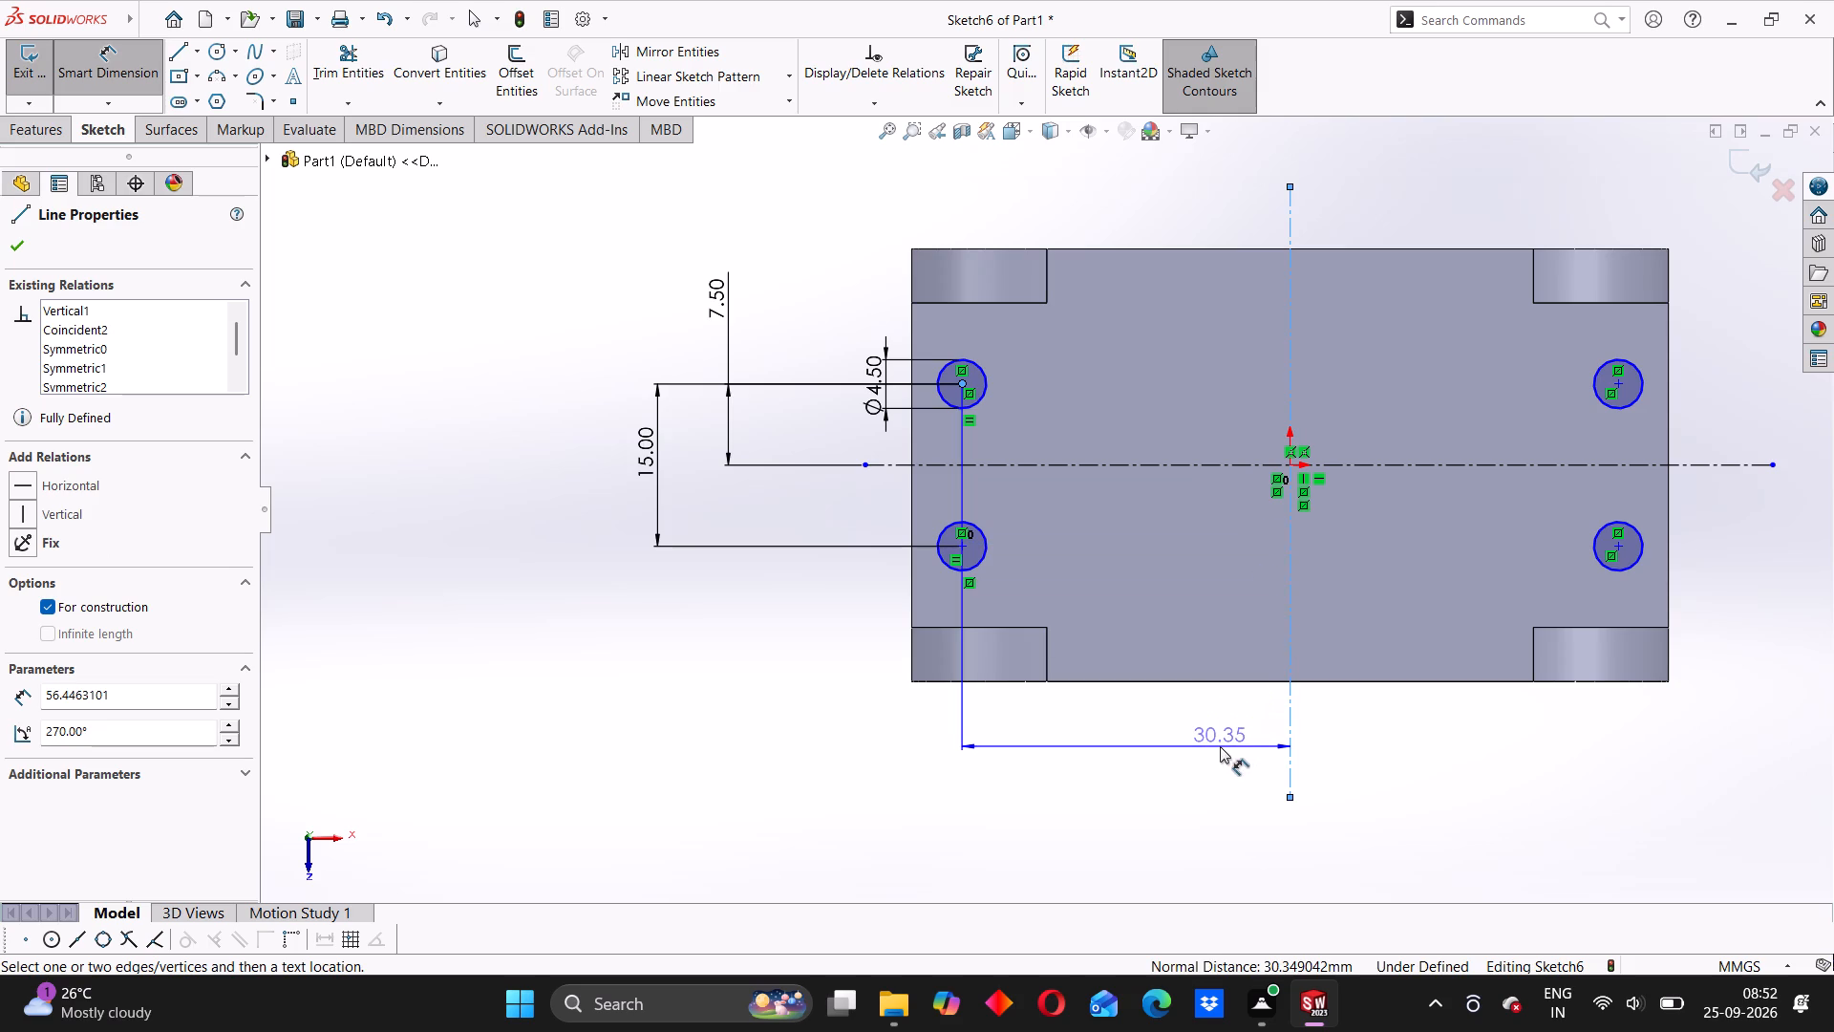
{"action": "left_click", "coordinate": [1218, 746]}
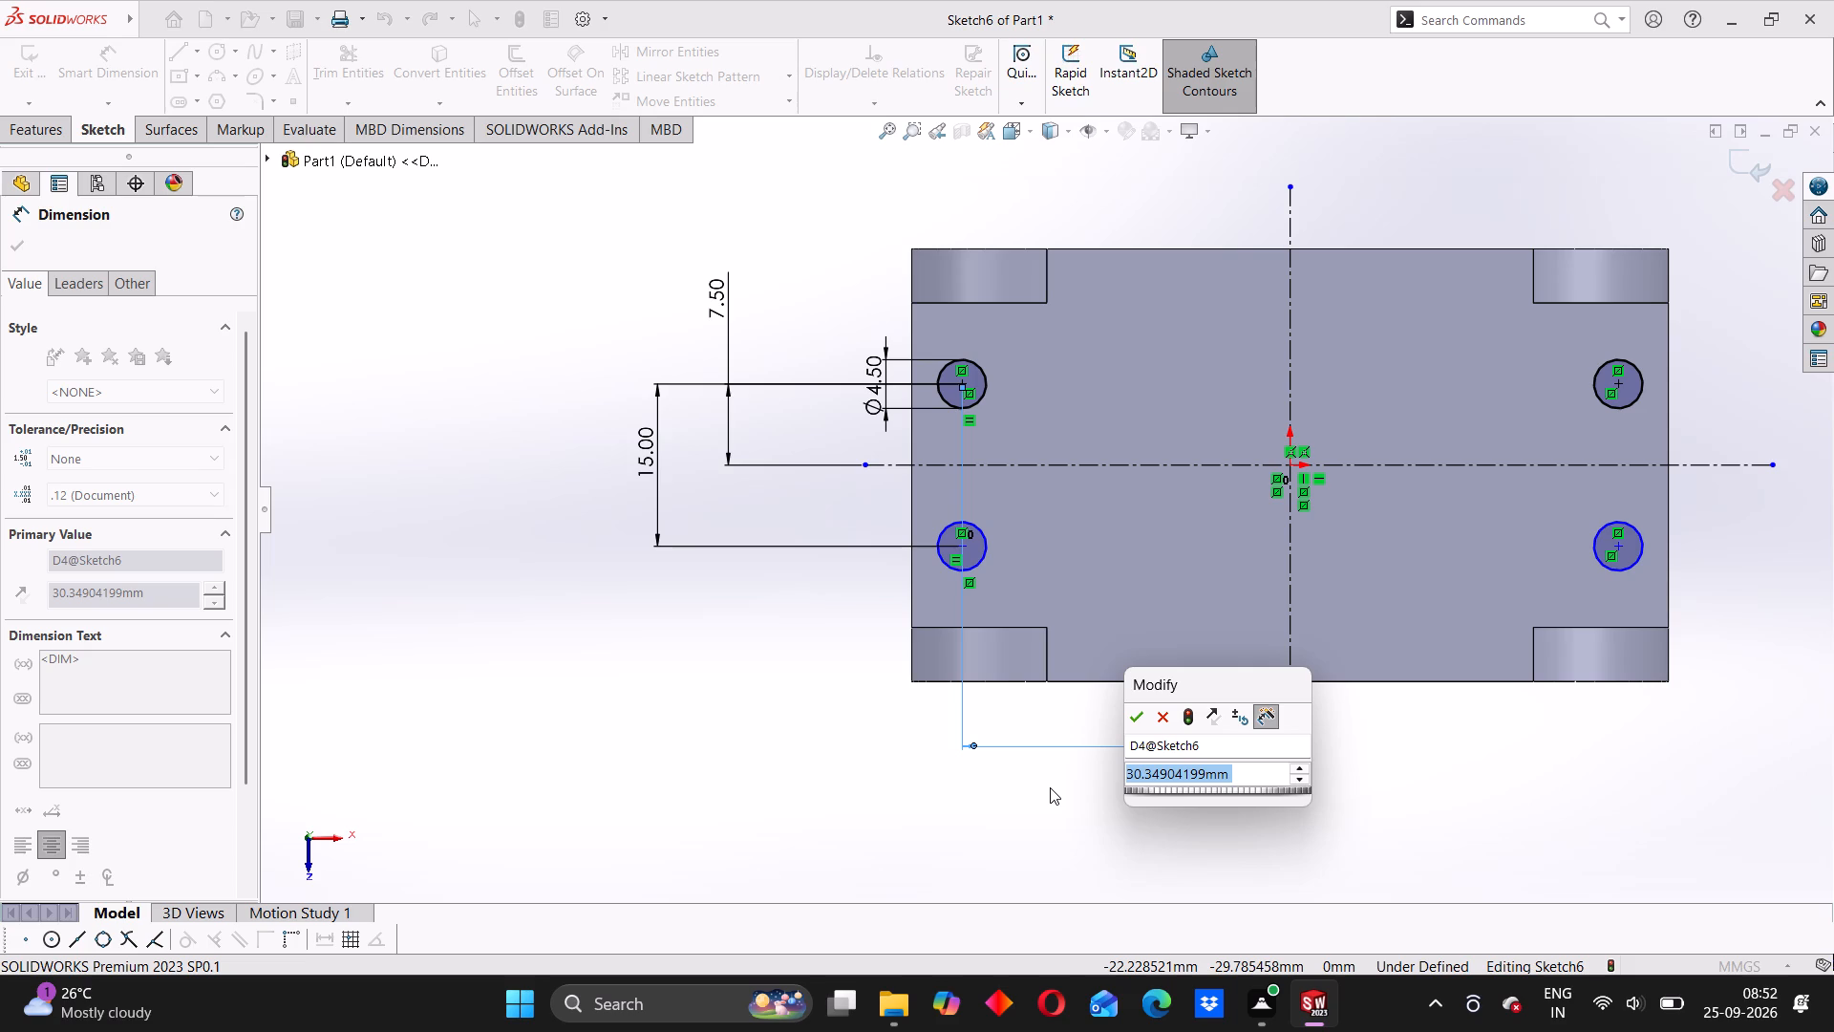
{"action": "type", "text": "30"}
{"action": "key", "text": "Return"}
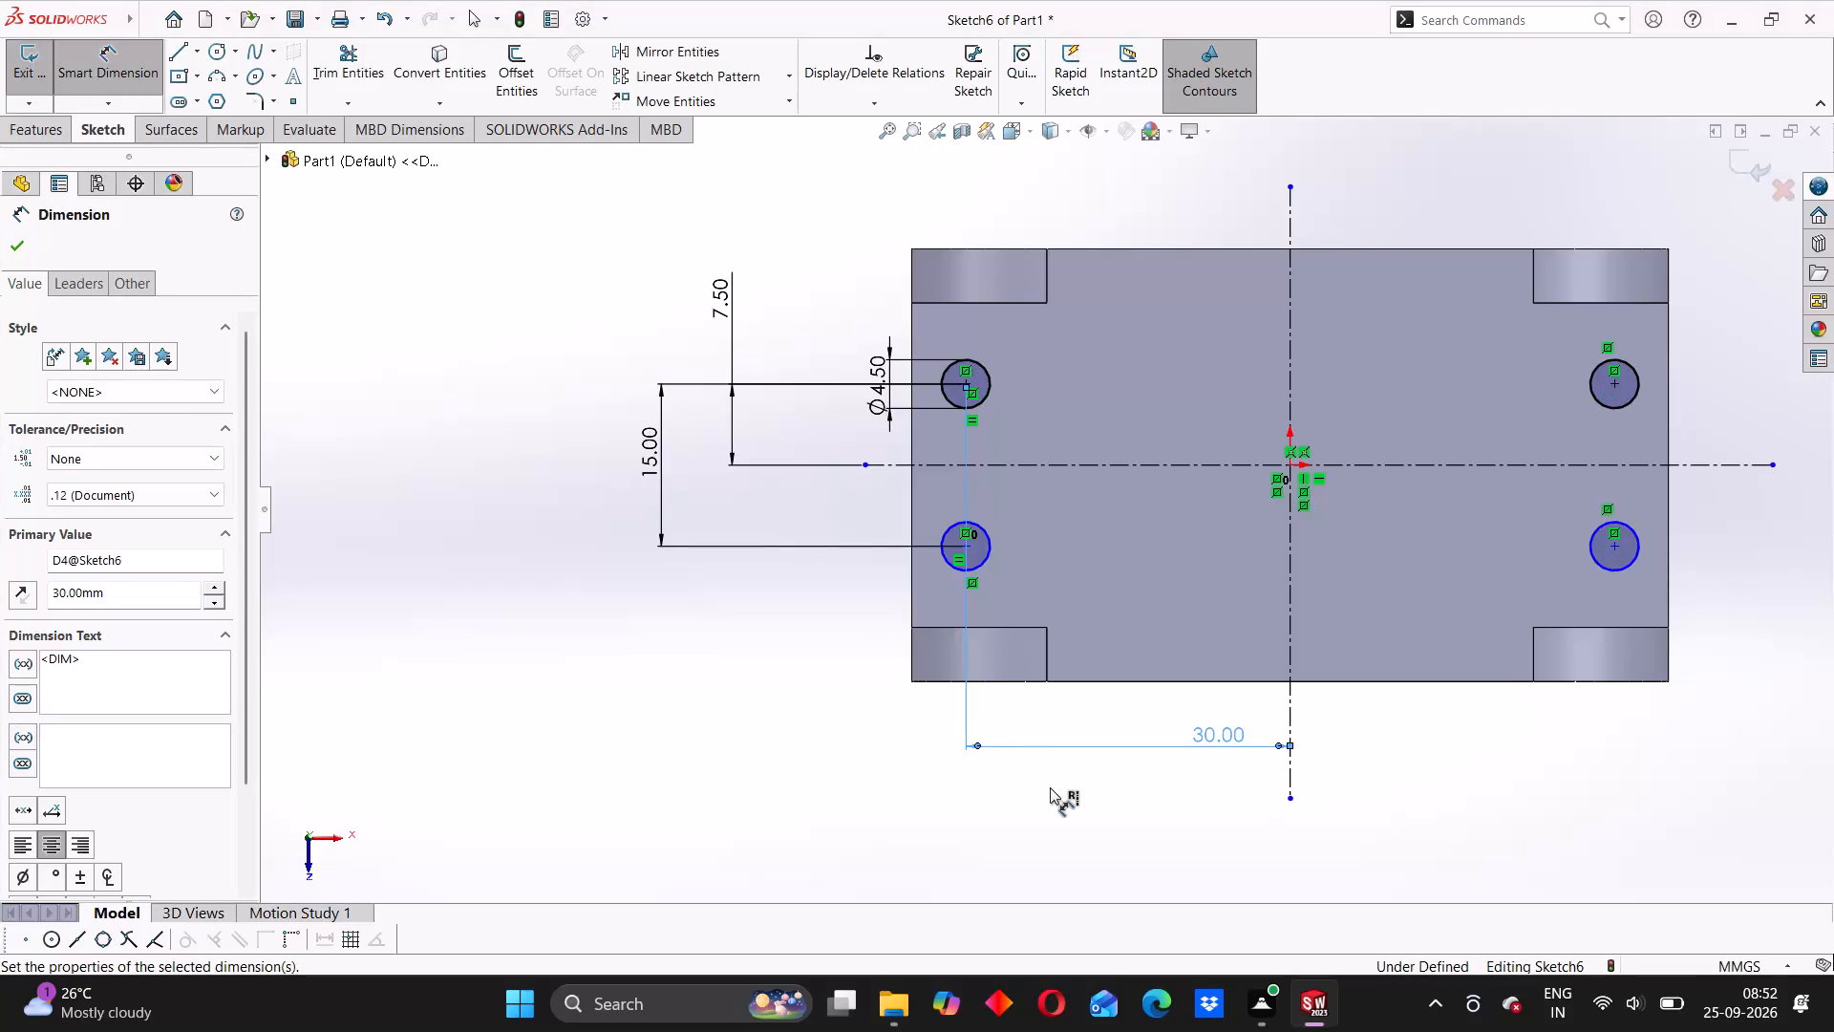
Dimension the original lower circle's centre 30 mm from the vertical centerline.
{"action": "left_click", "coordinate": [966, 546]}
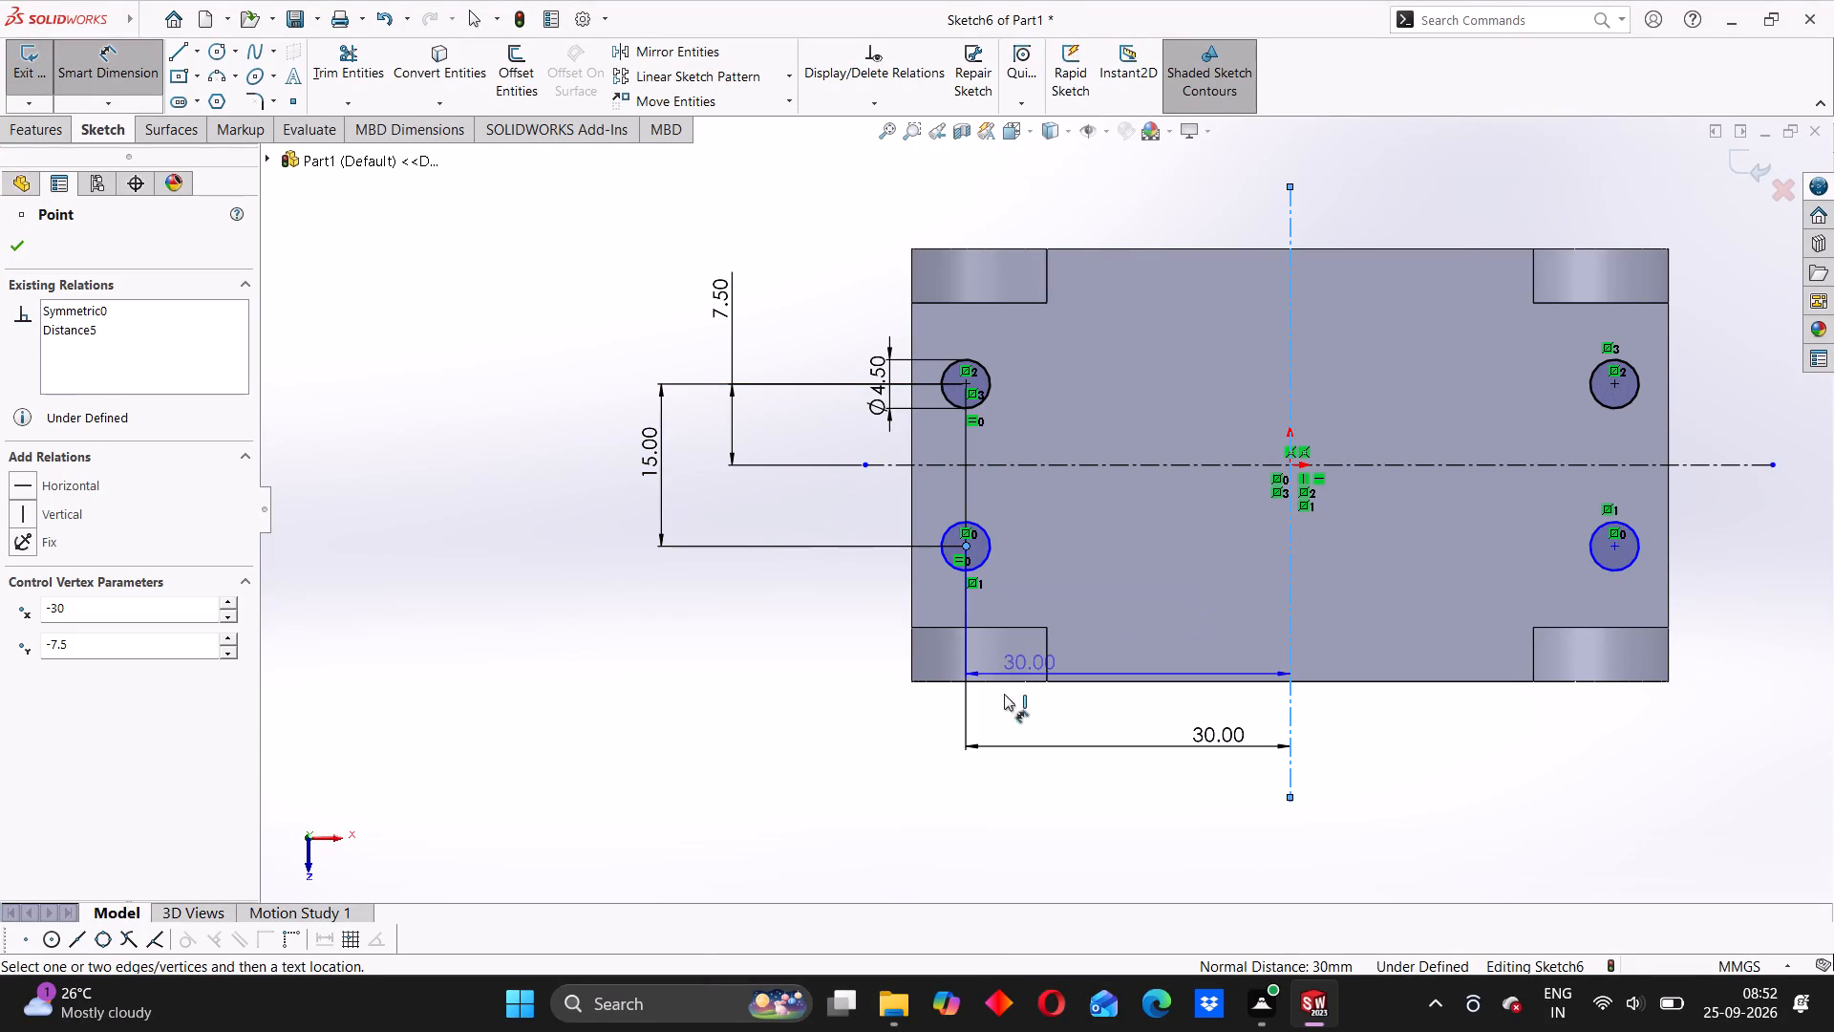
{"action": "left_click", "coordinate": [1018, 826]}
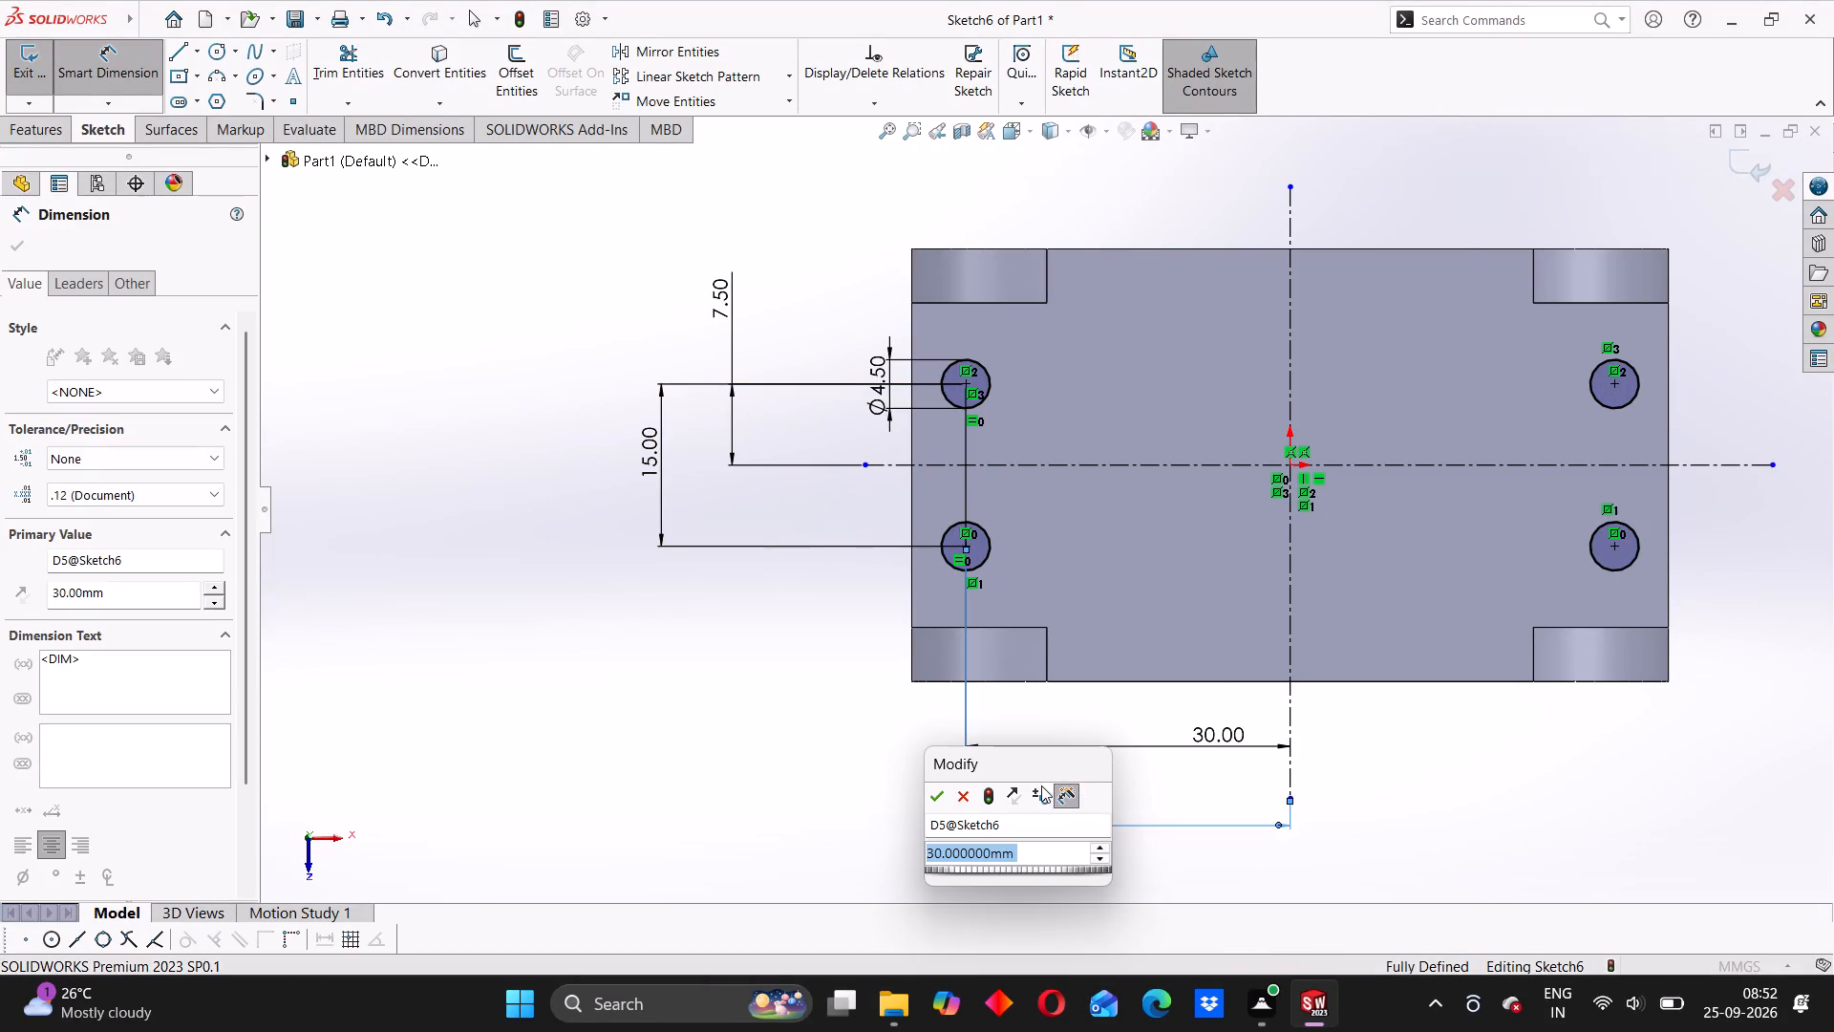
{"action": "left_click", "coordinate": [939, 801]}
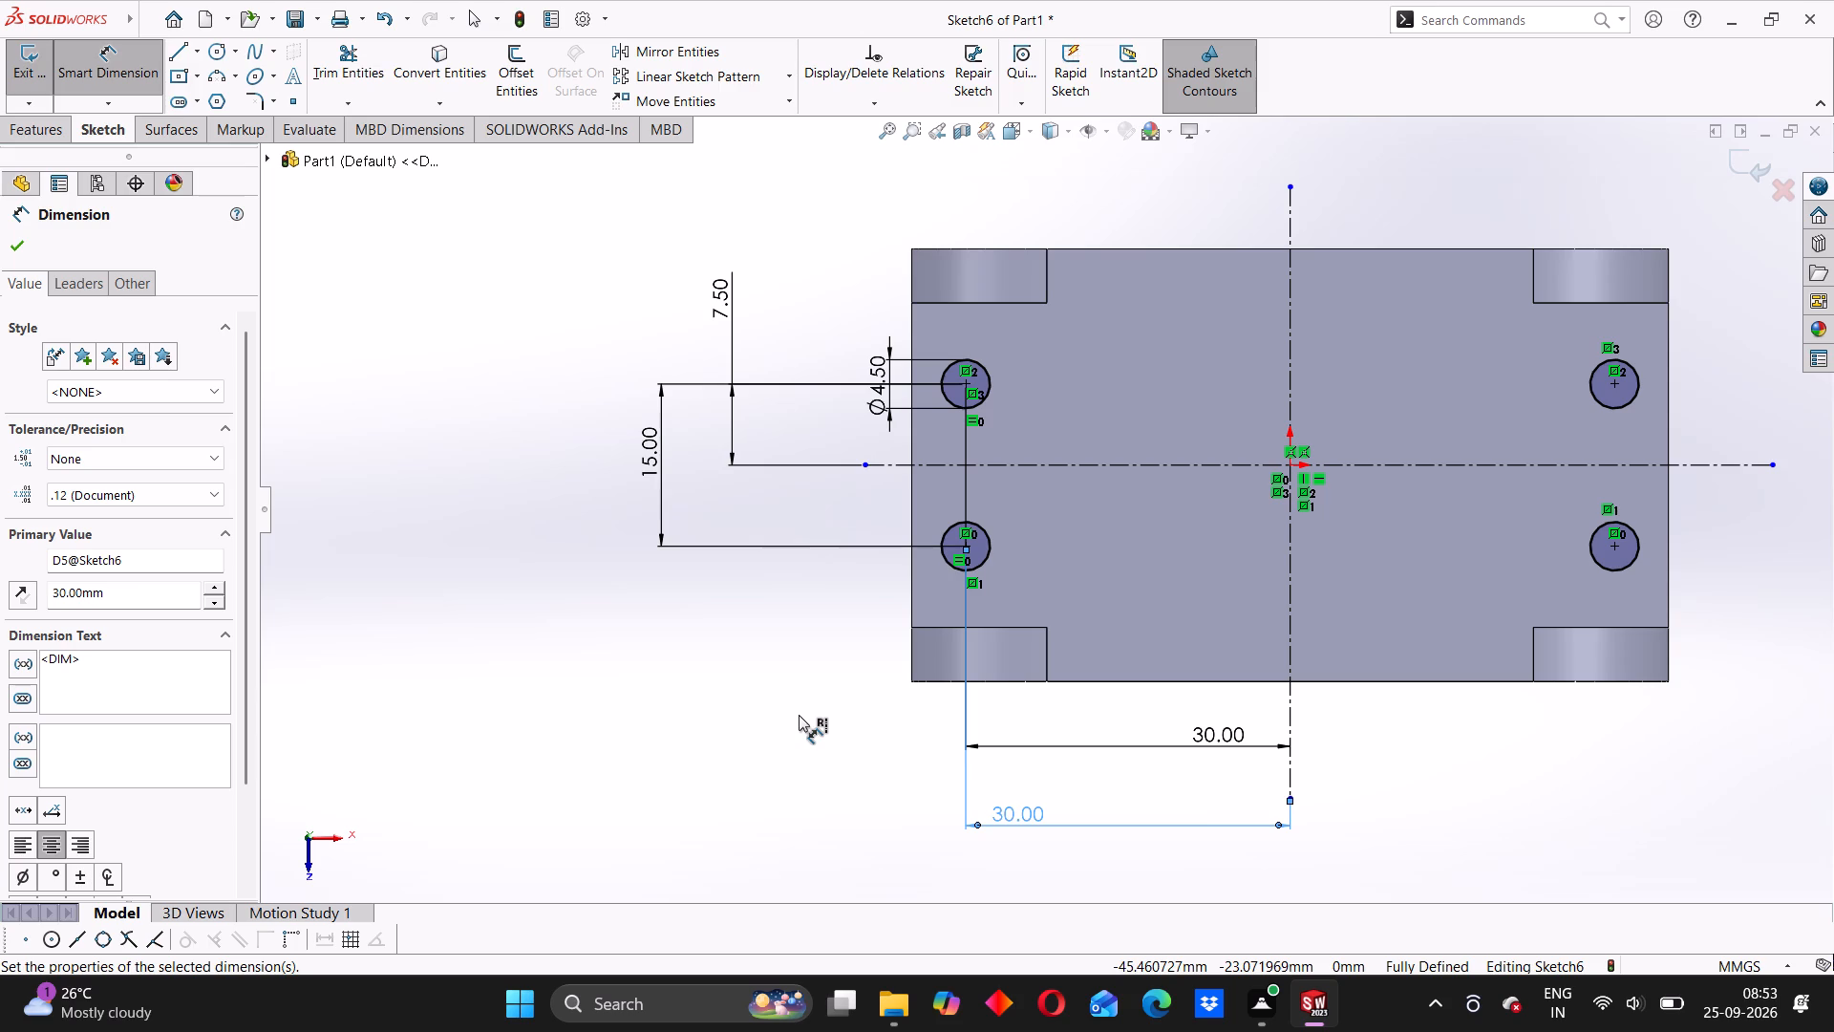
Recheck the vertical distance from the original upper circle's centre to the inner edge of the adjacent corner boss.
{"action": "left_click", "coordinate": [964, 381]}
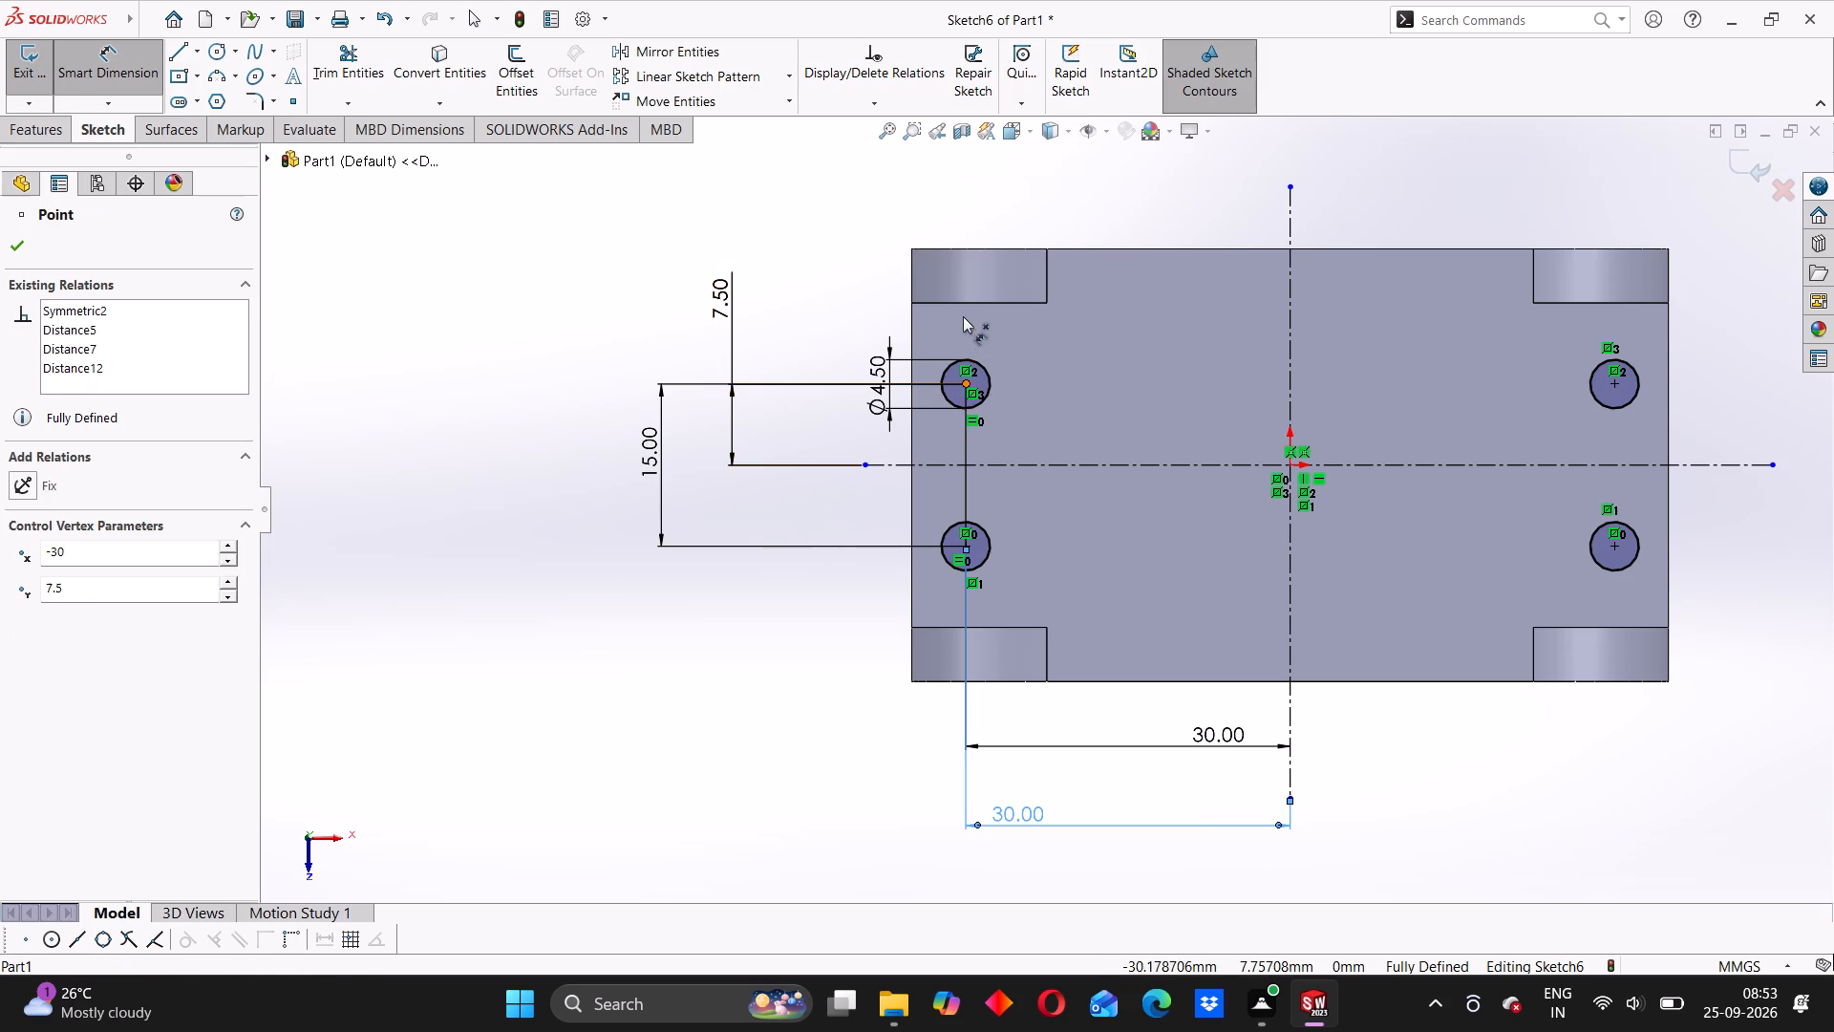
{"action": "left_click", "coordinate": [953, 301]}
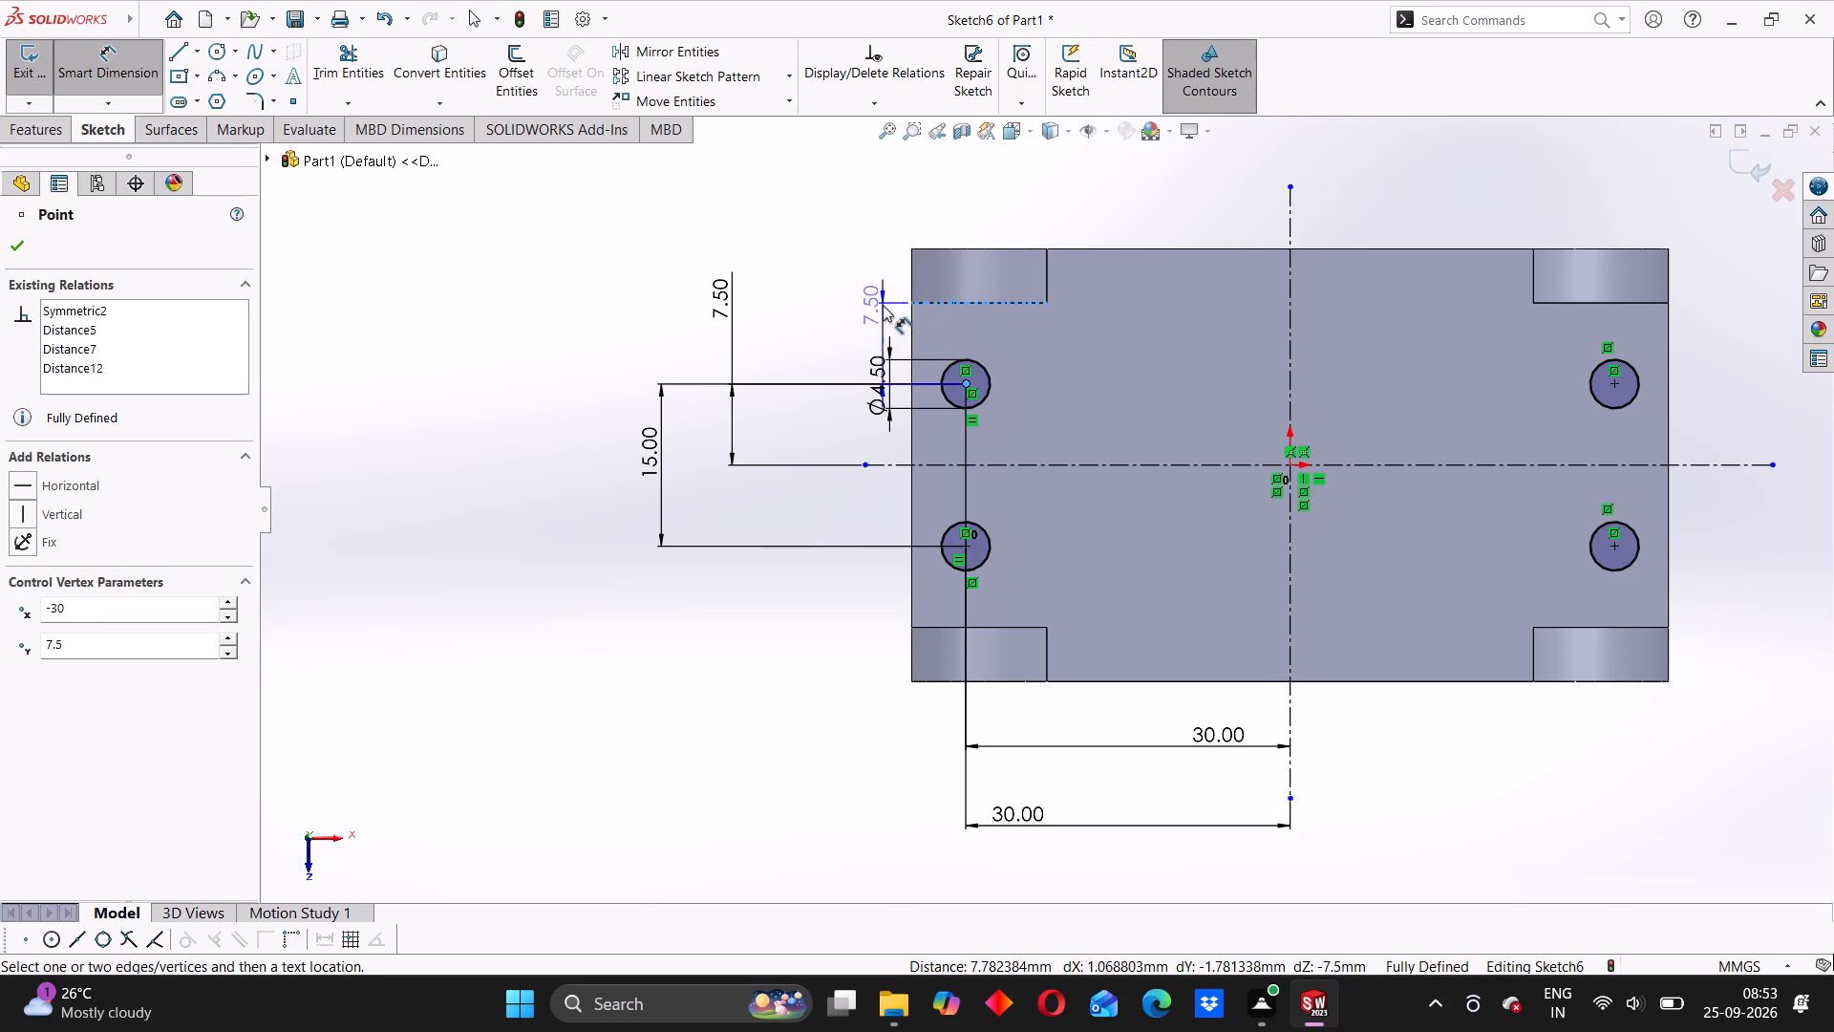
{"action": "key", "text": "Escape"}
{"action": "key", "text": "Escape"}
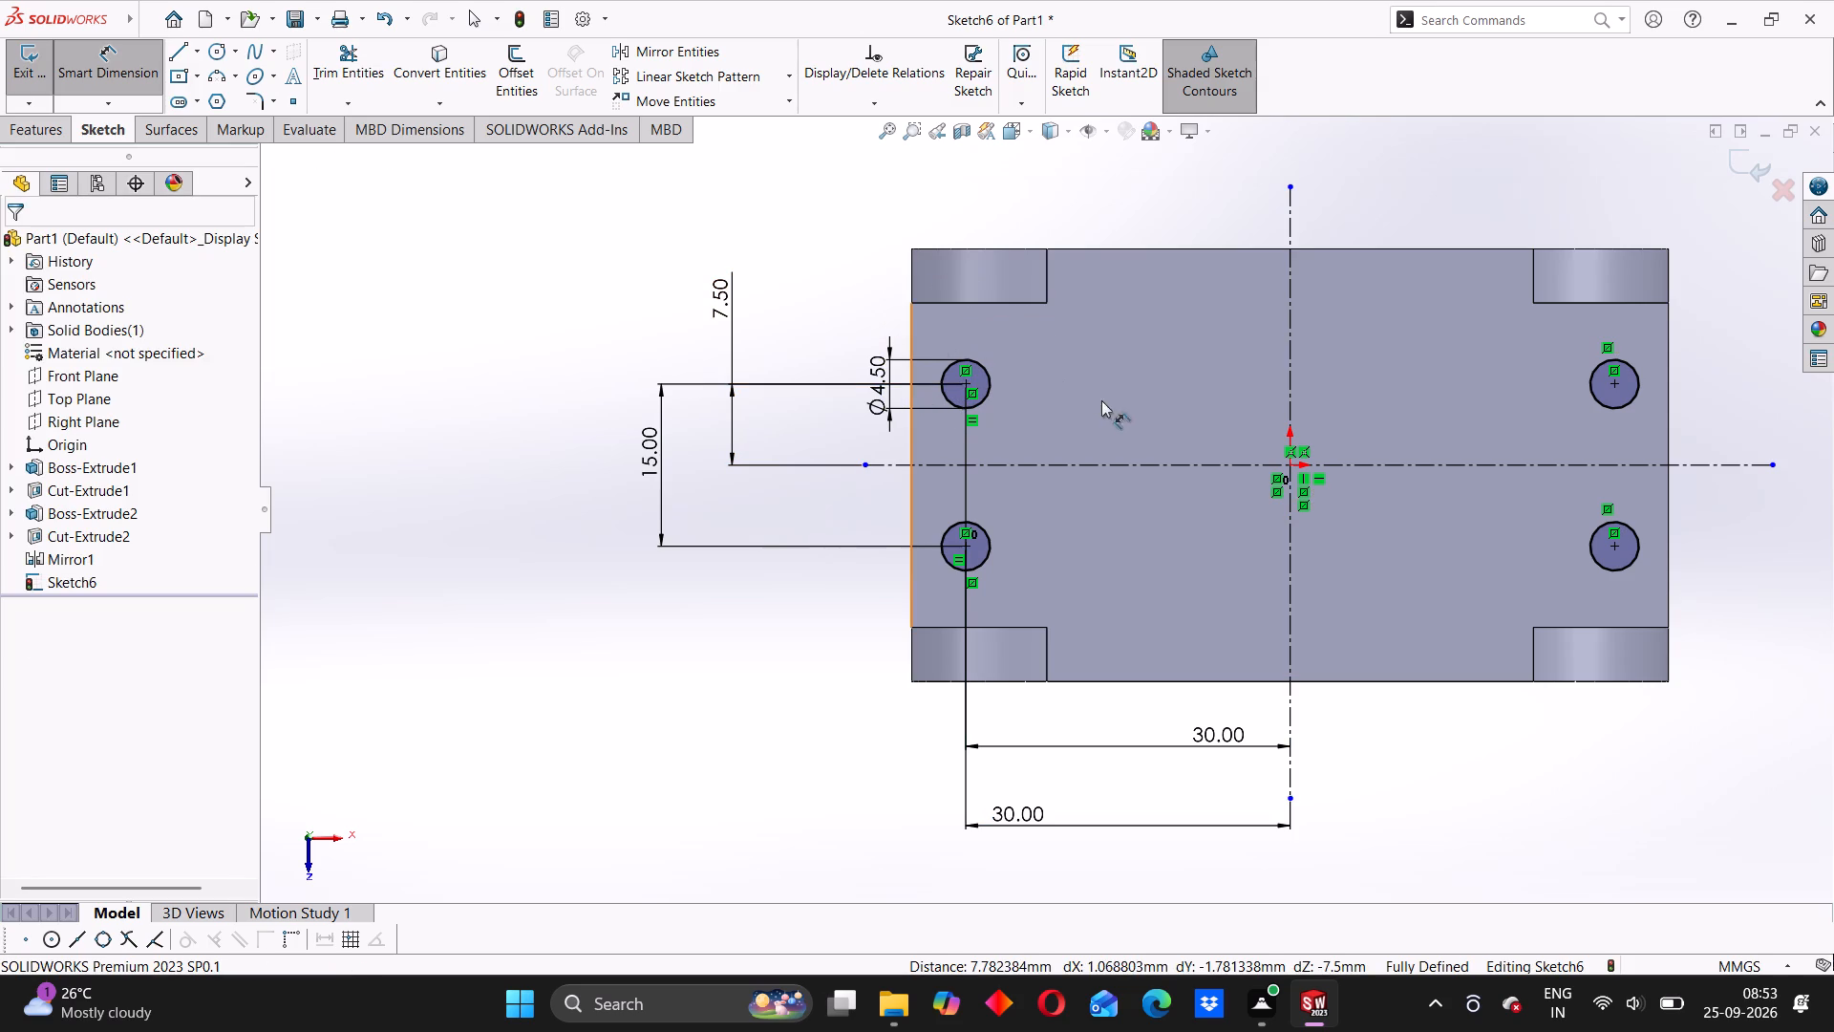
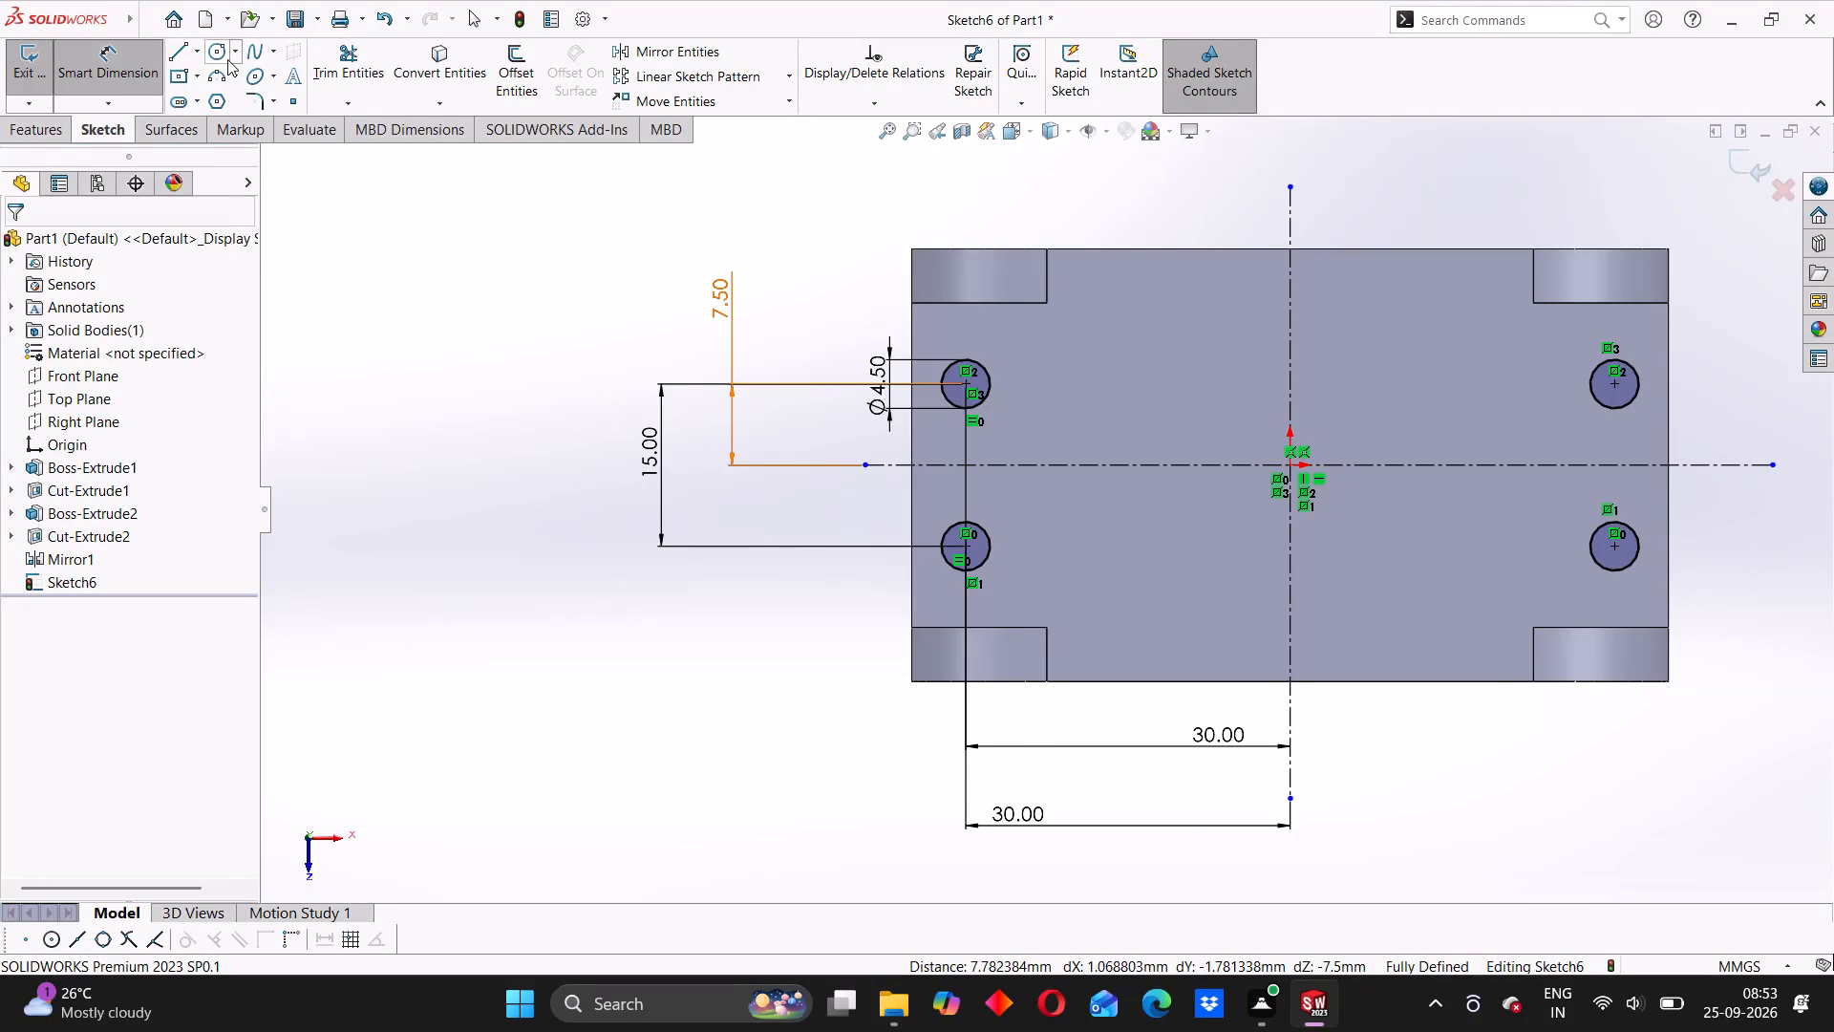
Sketch a circle centred on the vertical centerline near the block's lower edge and set its diameter to 4.5 mm.
{"action": "left_click", "coordinate": [227, 58]}
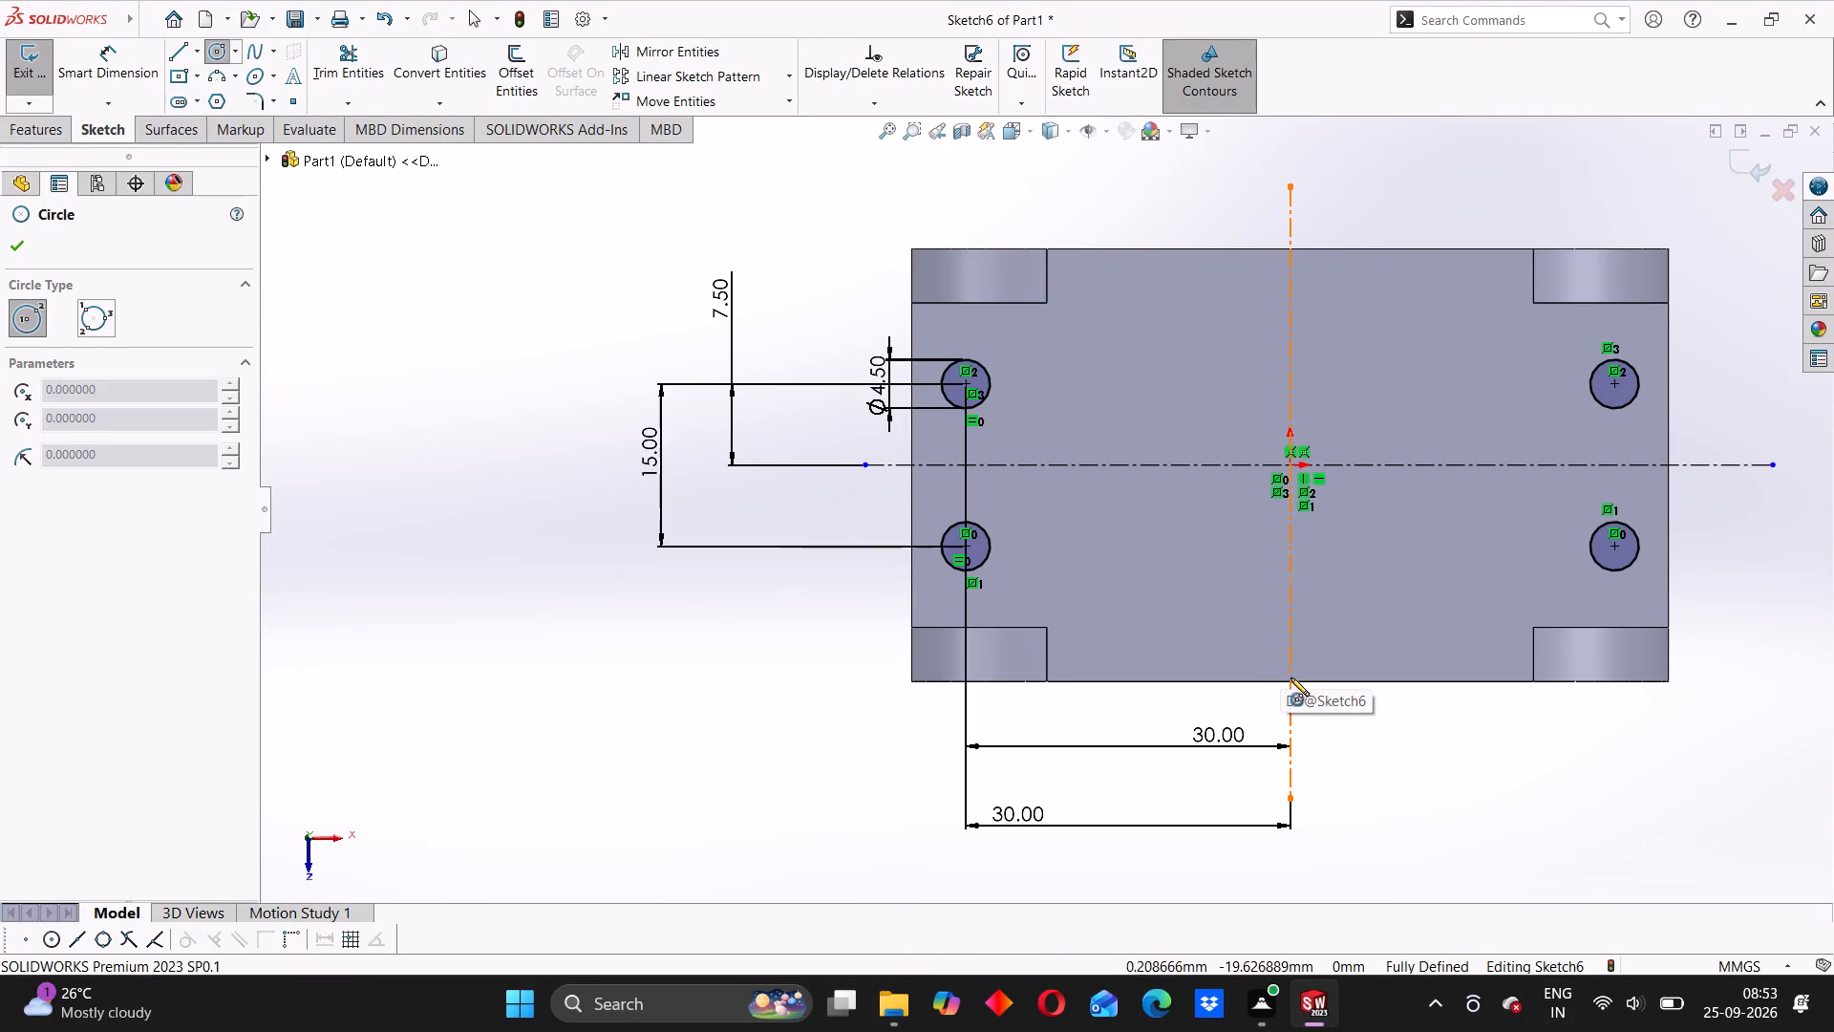
{"action": "left_click", "coordinate": [1290, 628]}
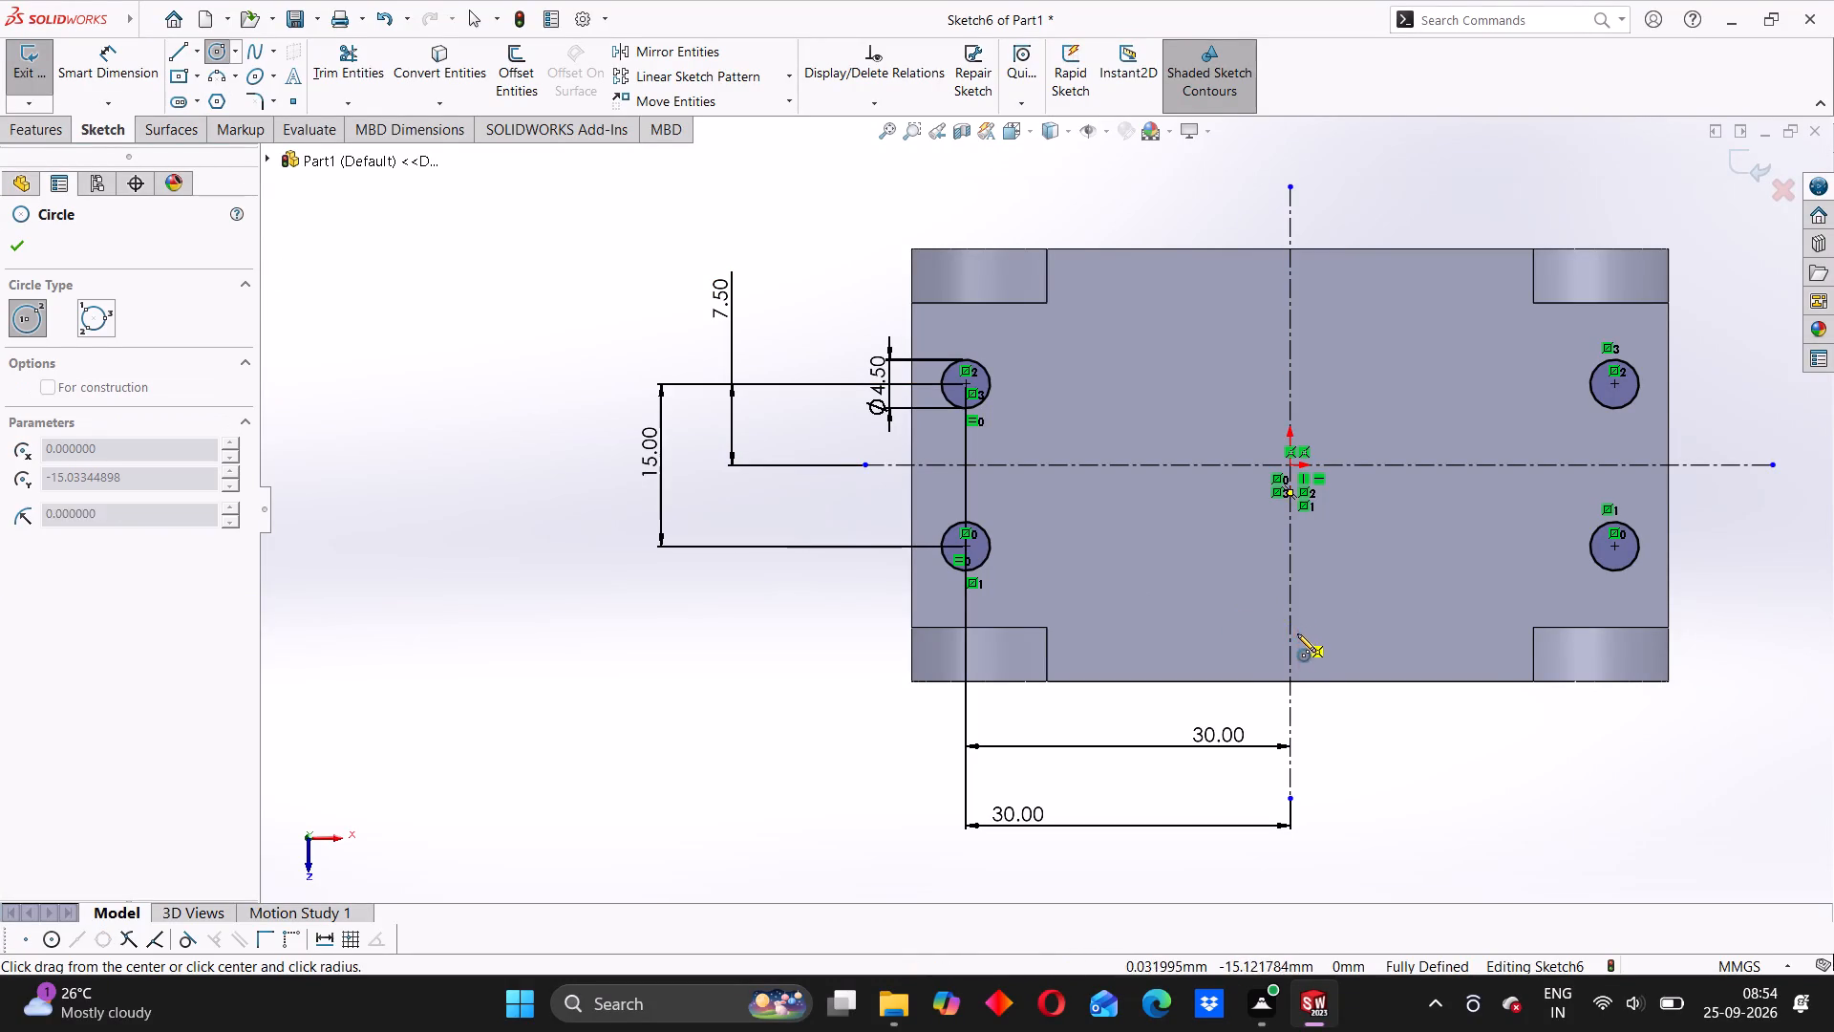
{"action": "left_click", "coordinate": [1321, 644]}
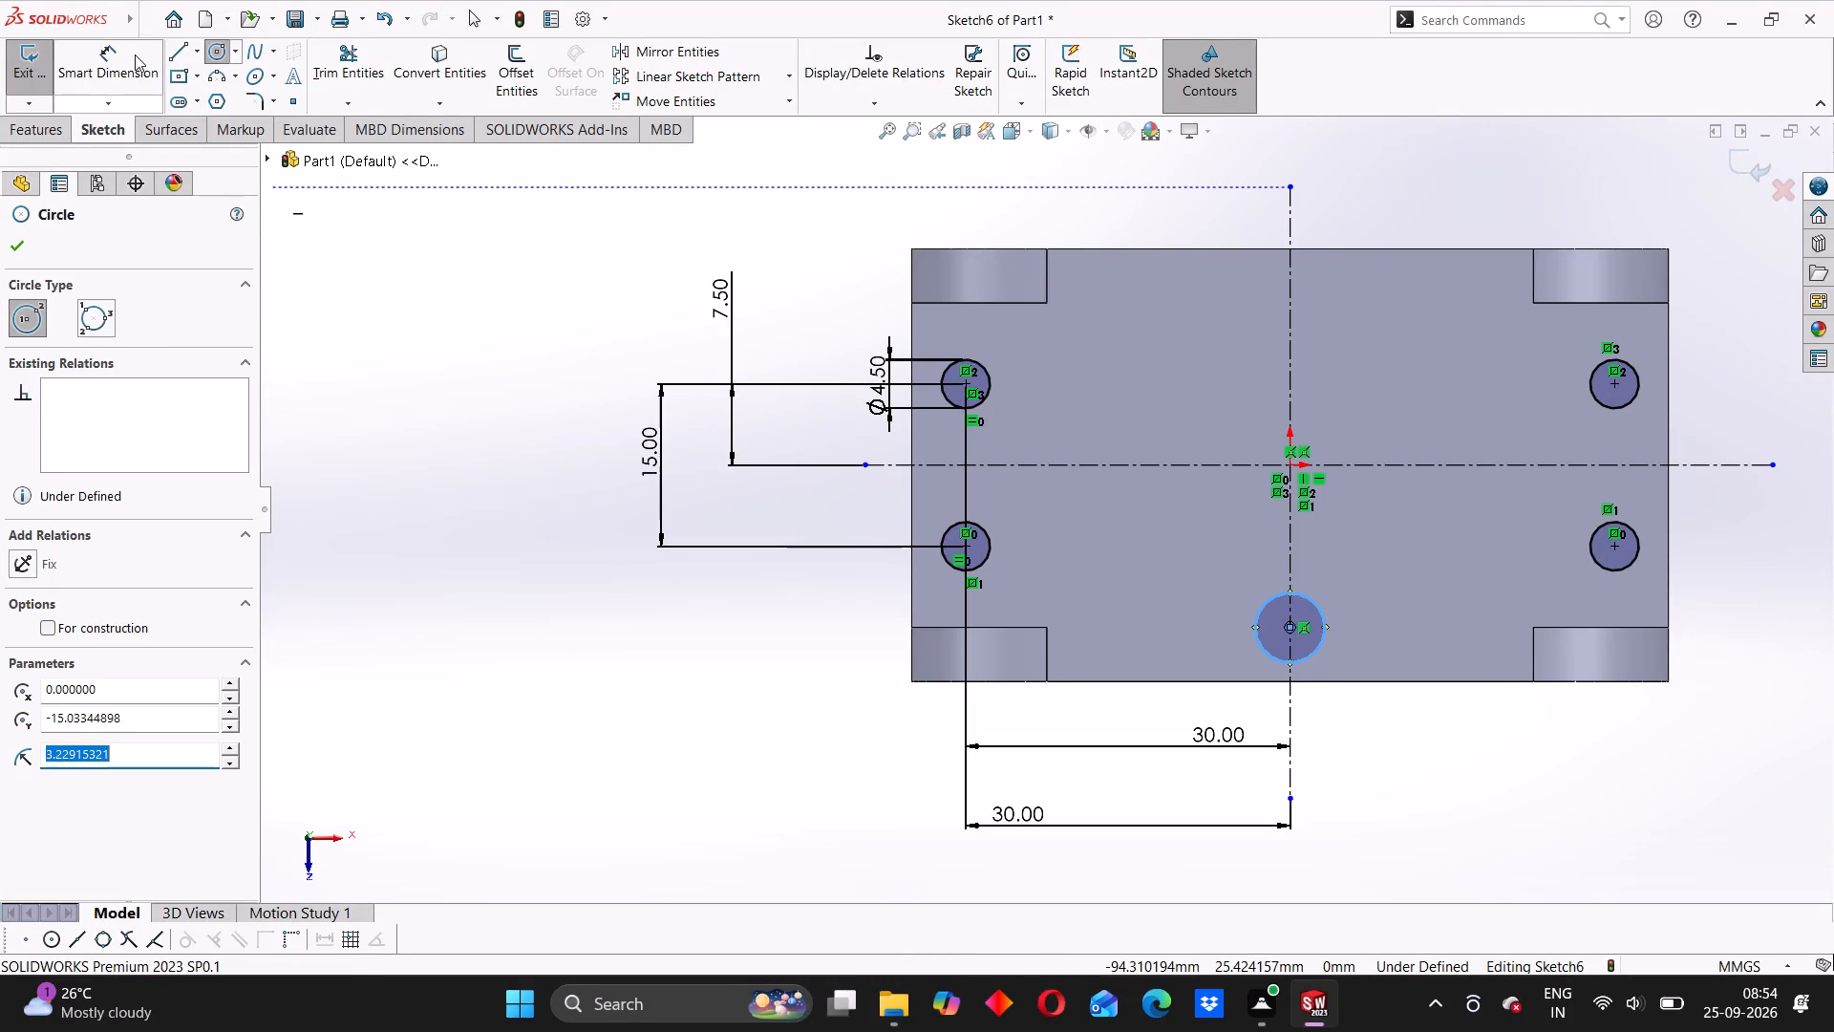
{"action": "left_click", "coordinate": [116, 63]}
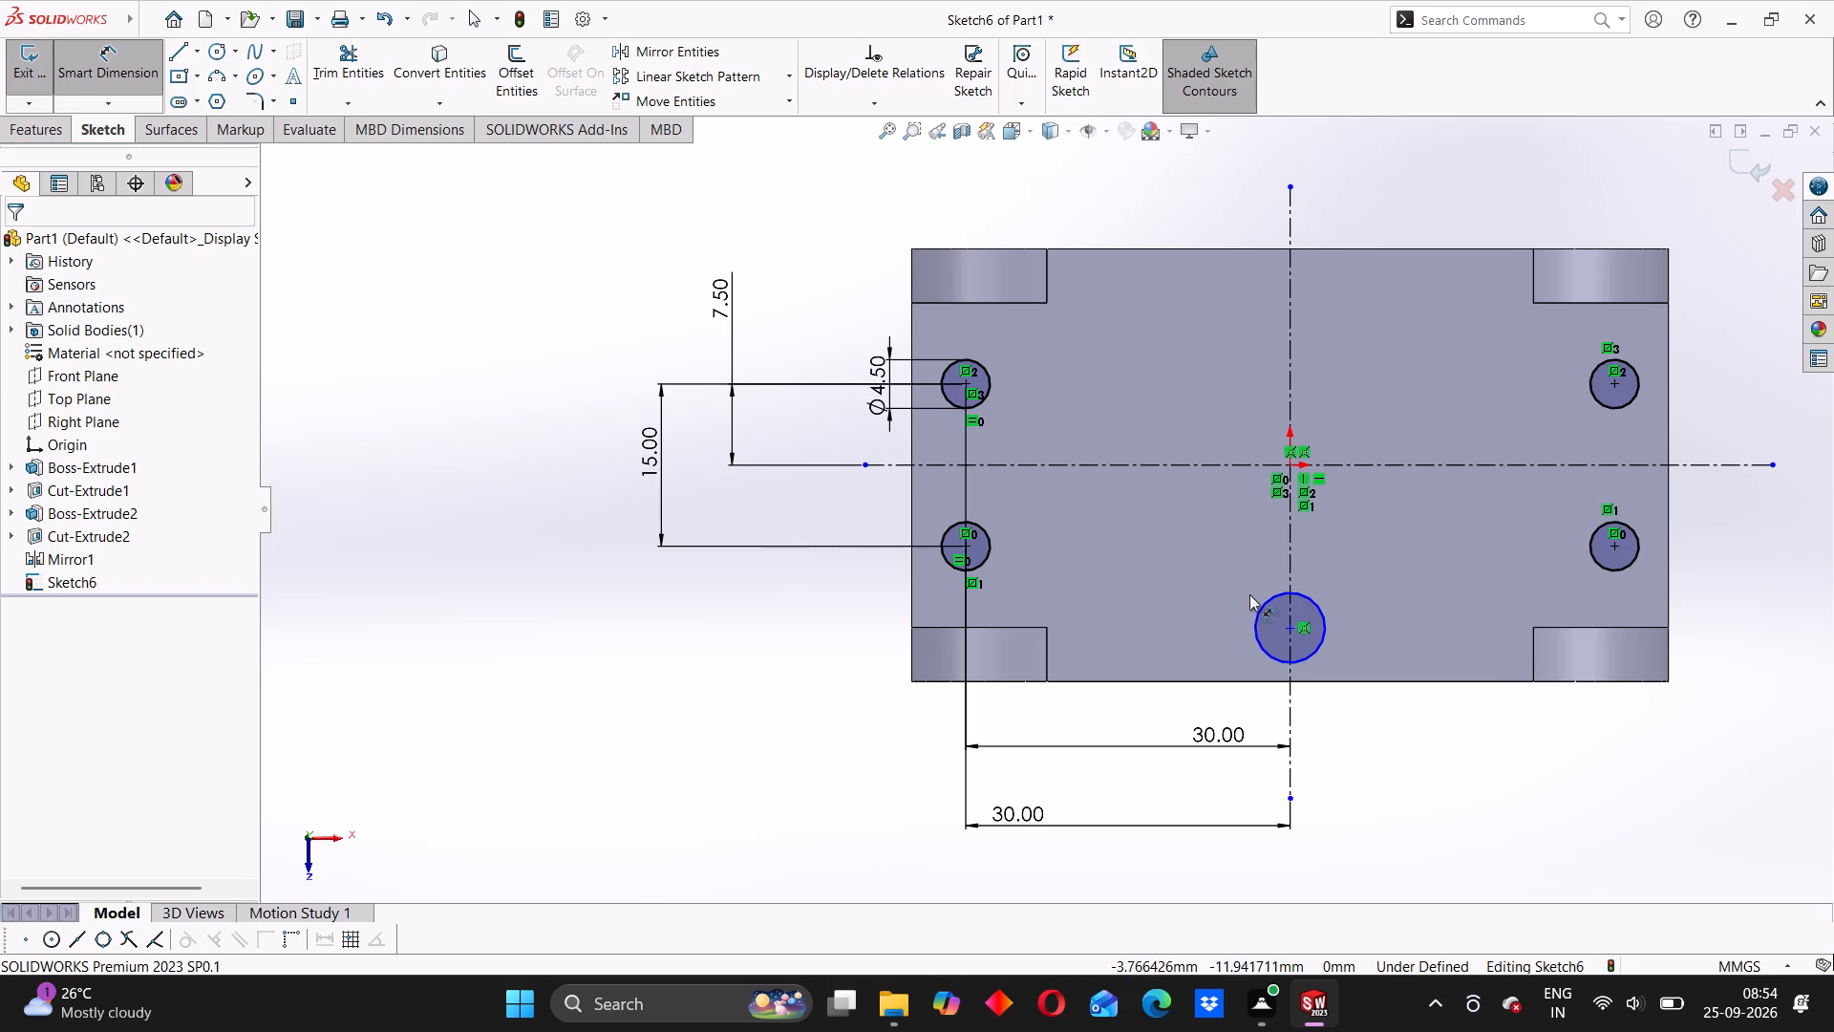
{"action": "left_click", "coordinate": [1267, 608]}
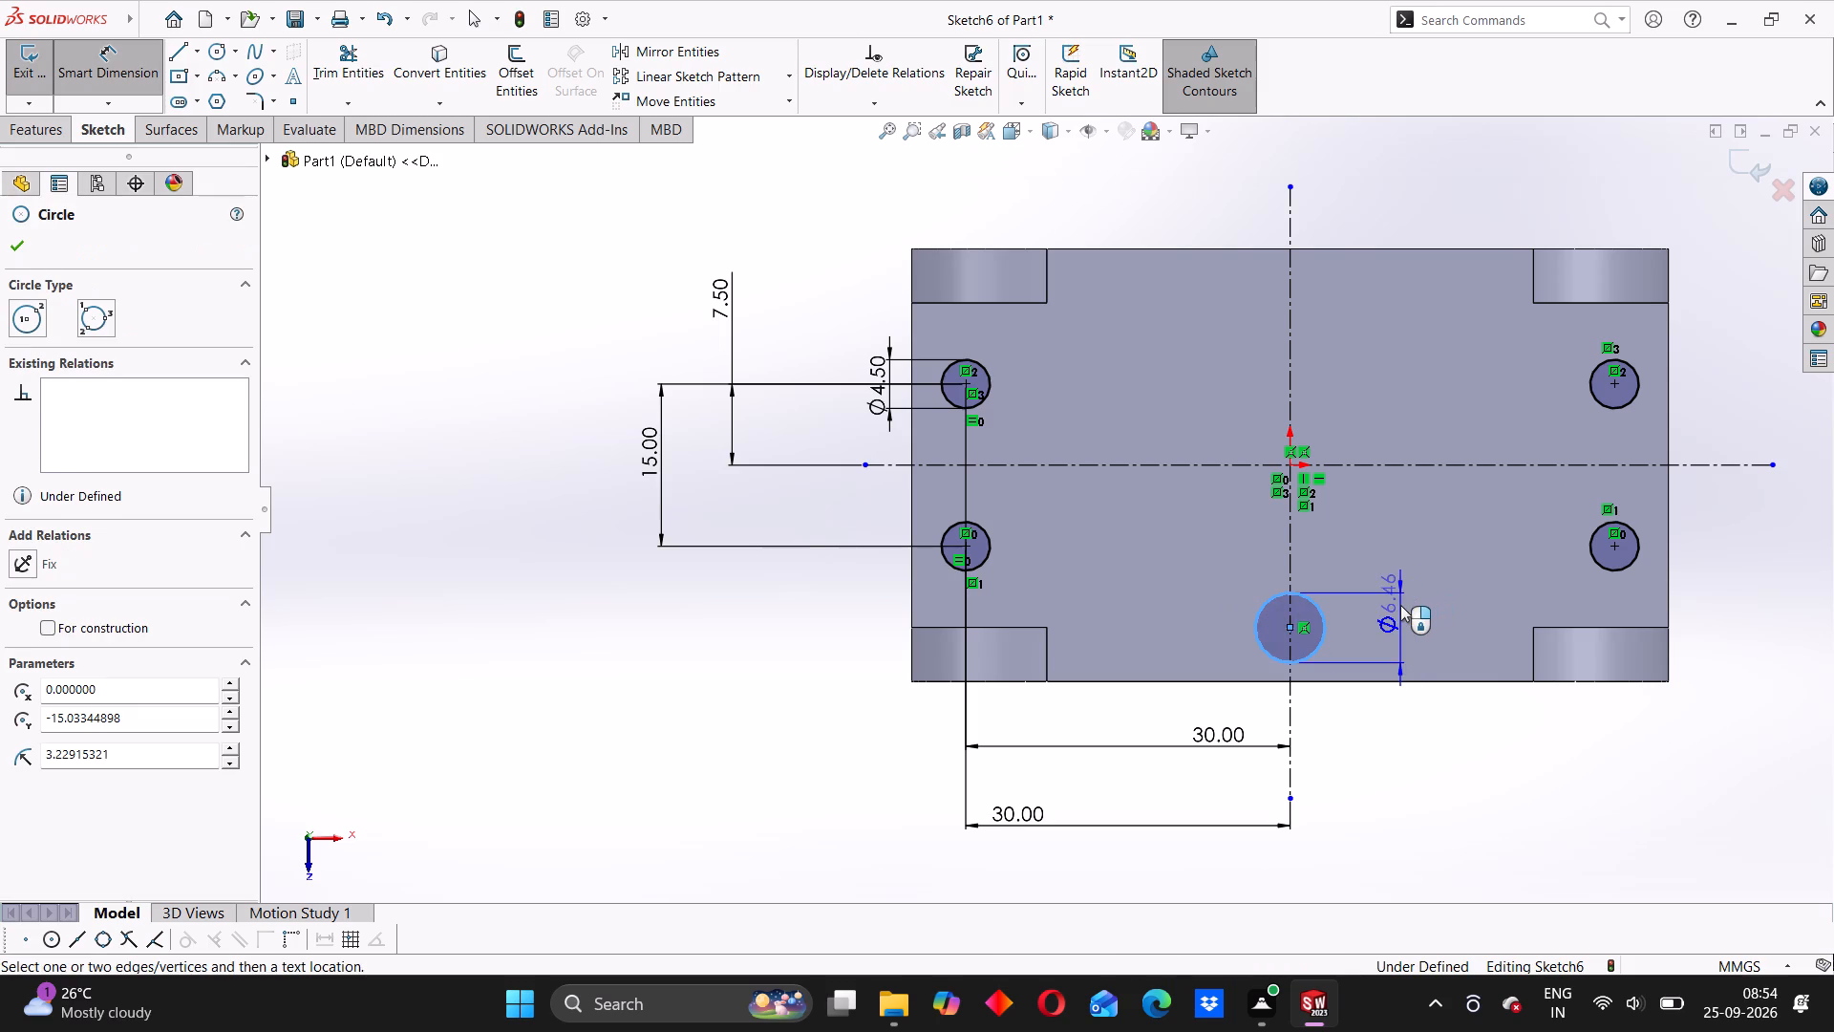
{"action": "left_click", "coordinate": [1400, 605]}
{"action": "type", "text": "4.5"}
{"action": "key", "text": "Return"}
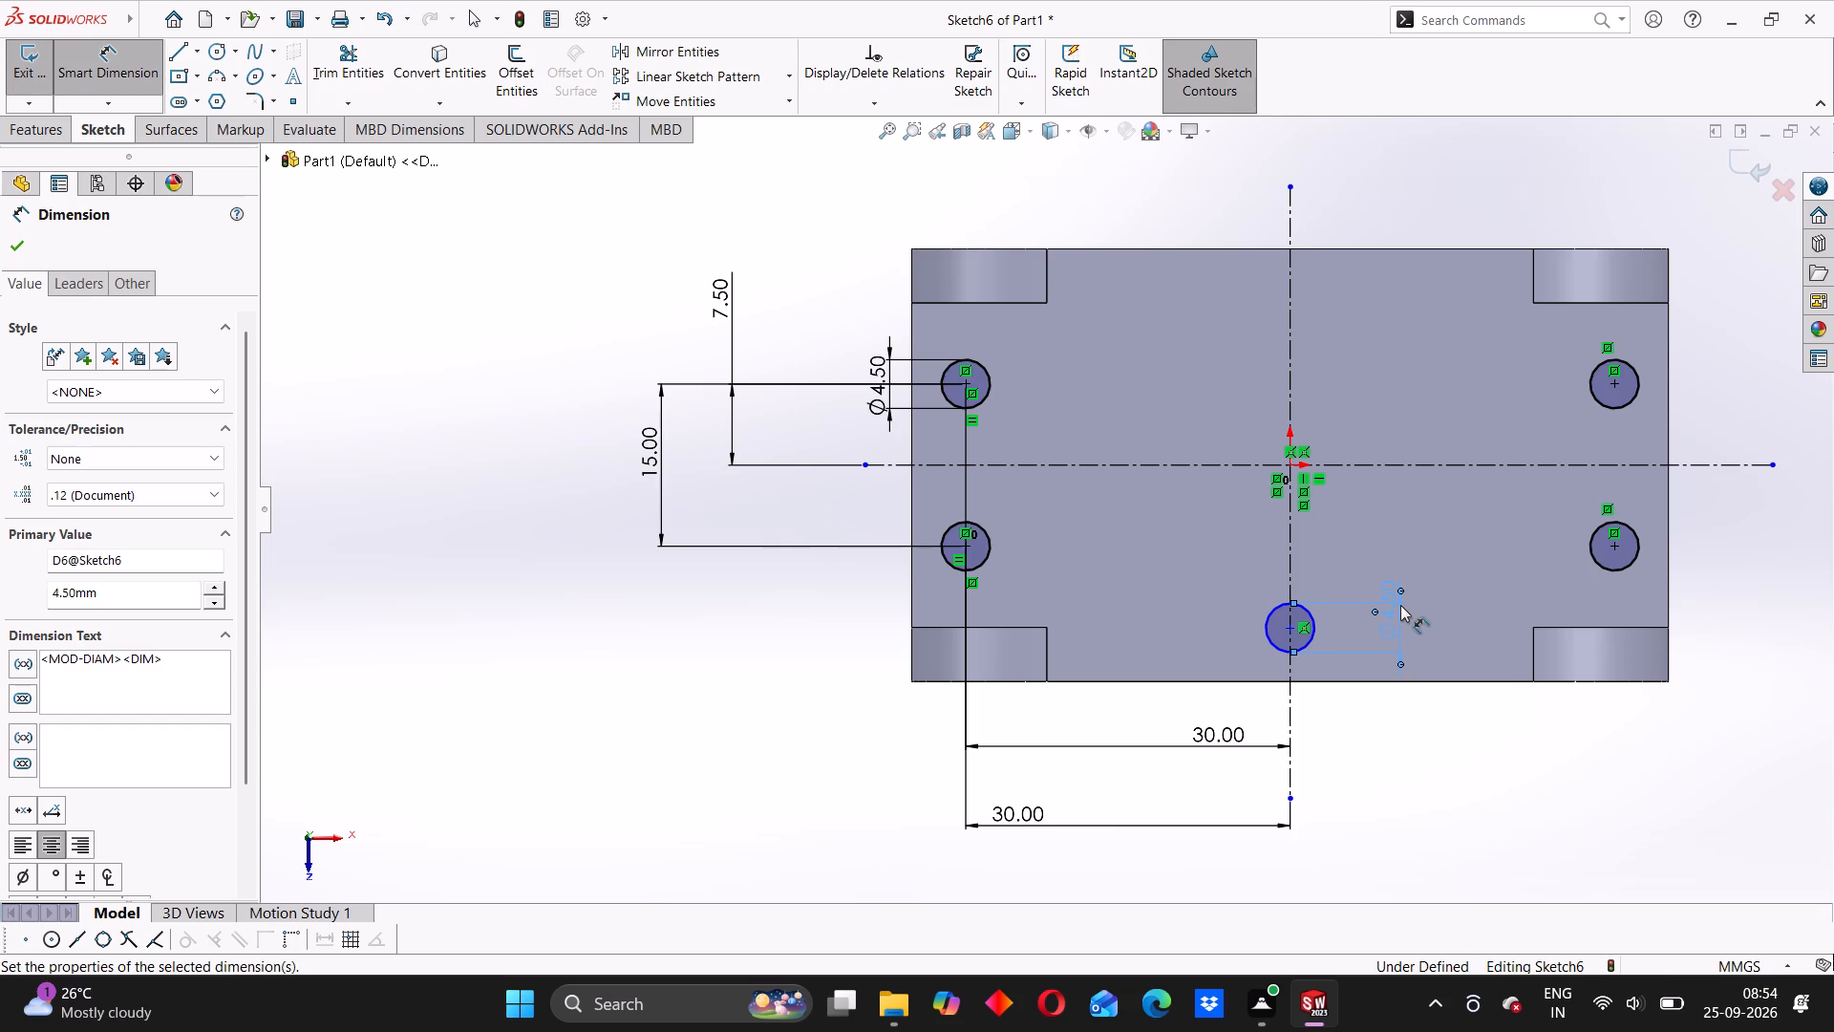
Dimension the new circle's centre 5 mm from the block's lower edge.
{"action": "left_click", "coordinate": [1290, 627]}
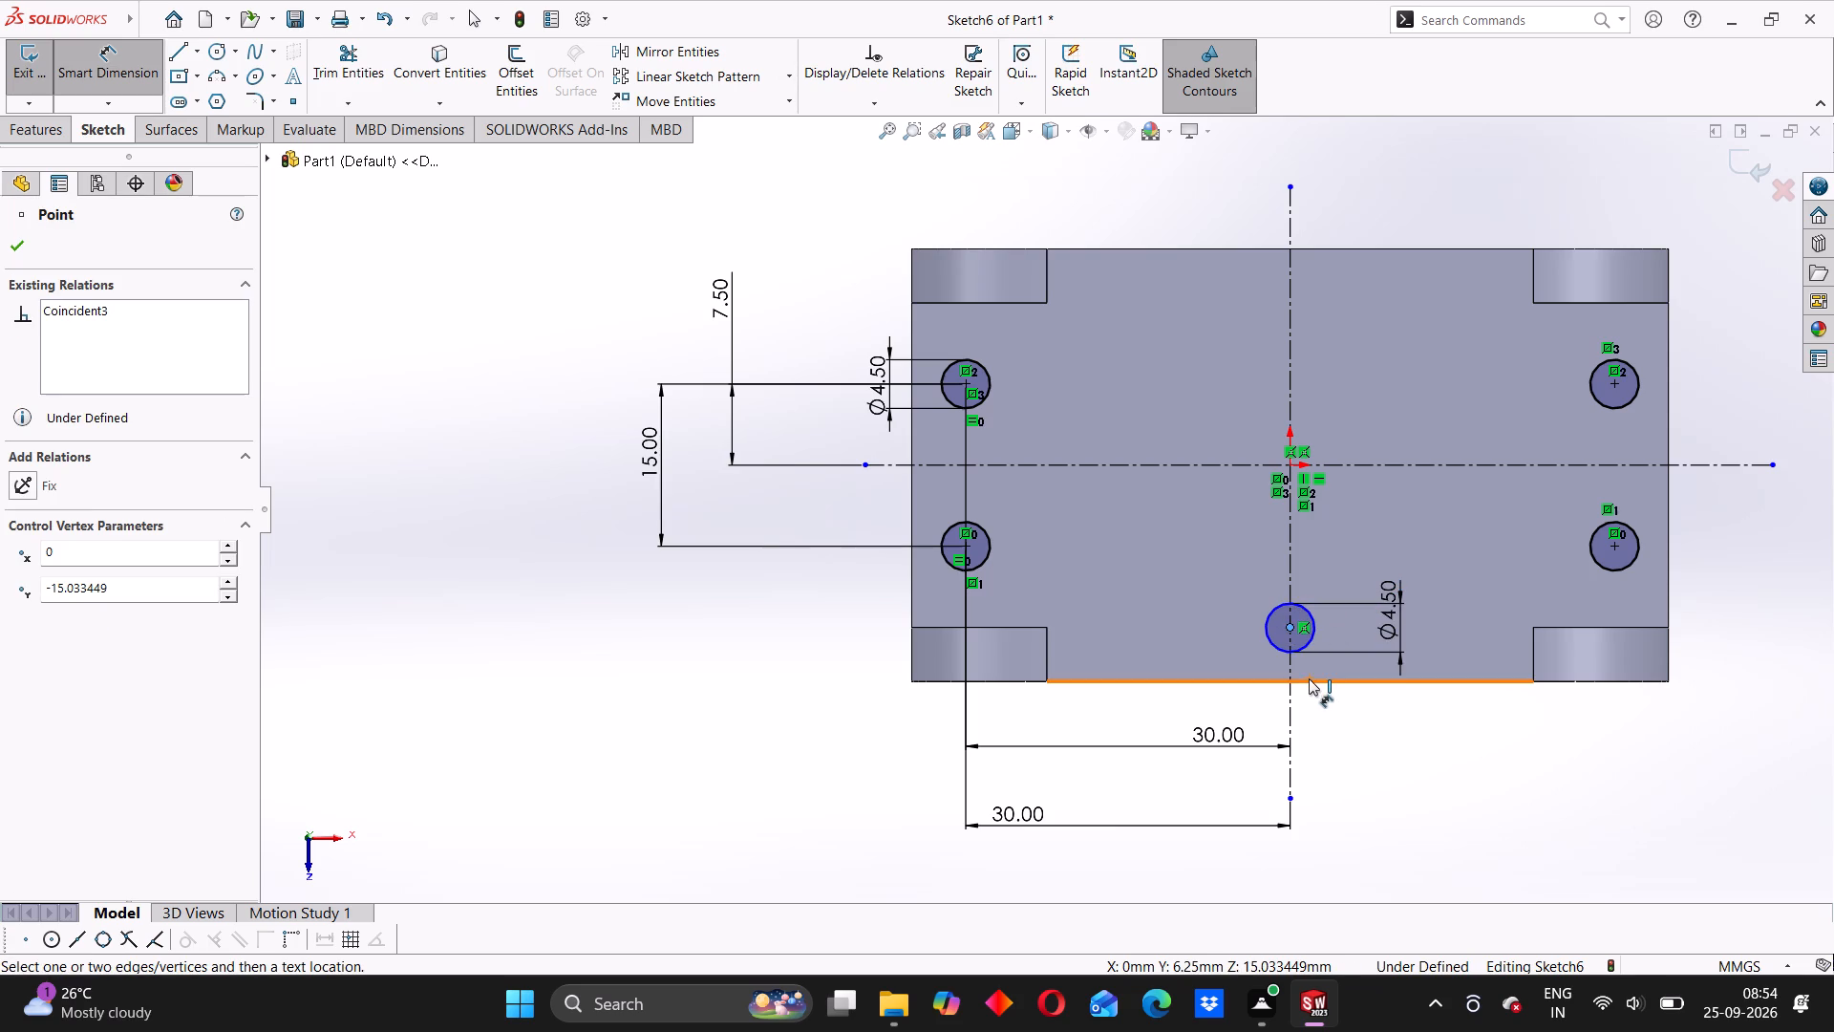
{"action": "left_click", "coordinate": [1309, 678]}
{"action": "left_click", "coordinate": [1231, 657]}
{"action": "key", "text": "5"}
{"action": "key", "text": "Return"}
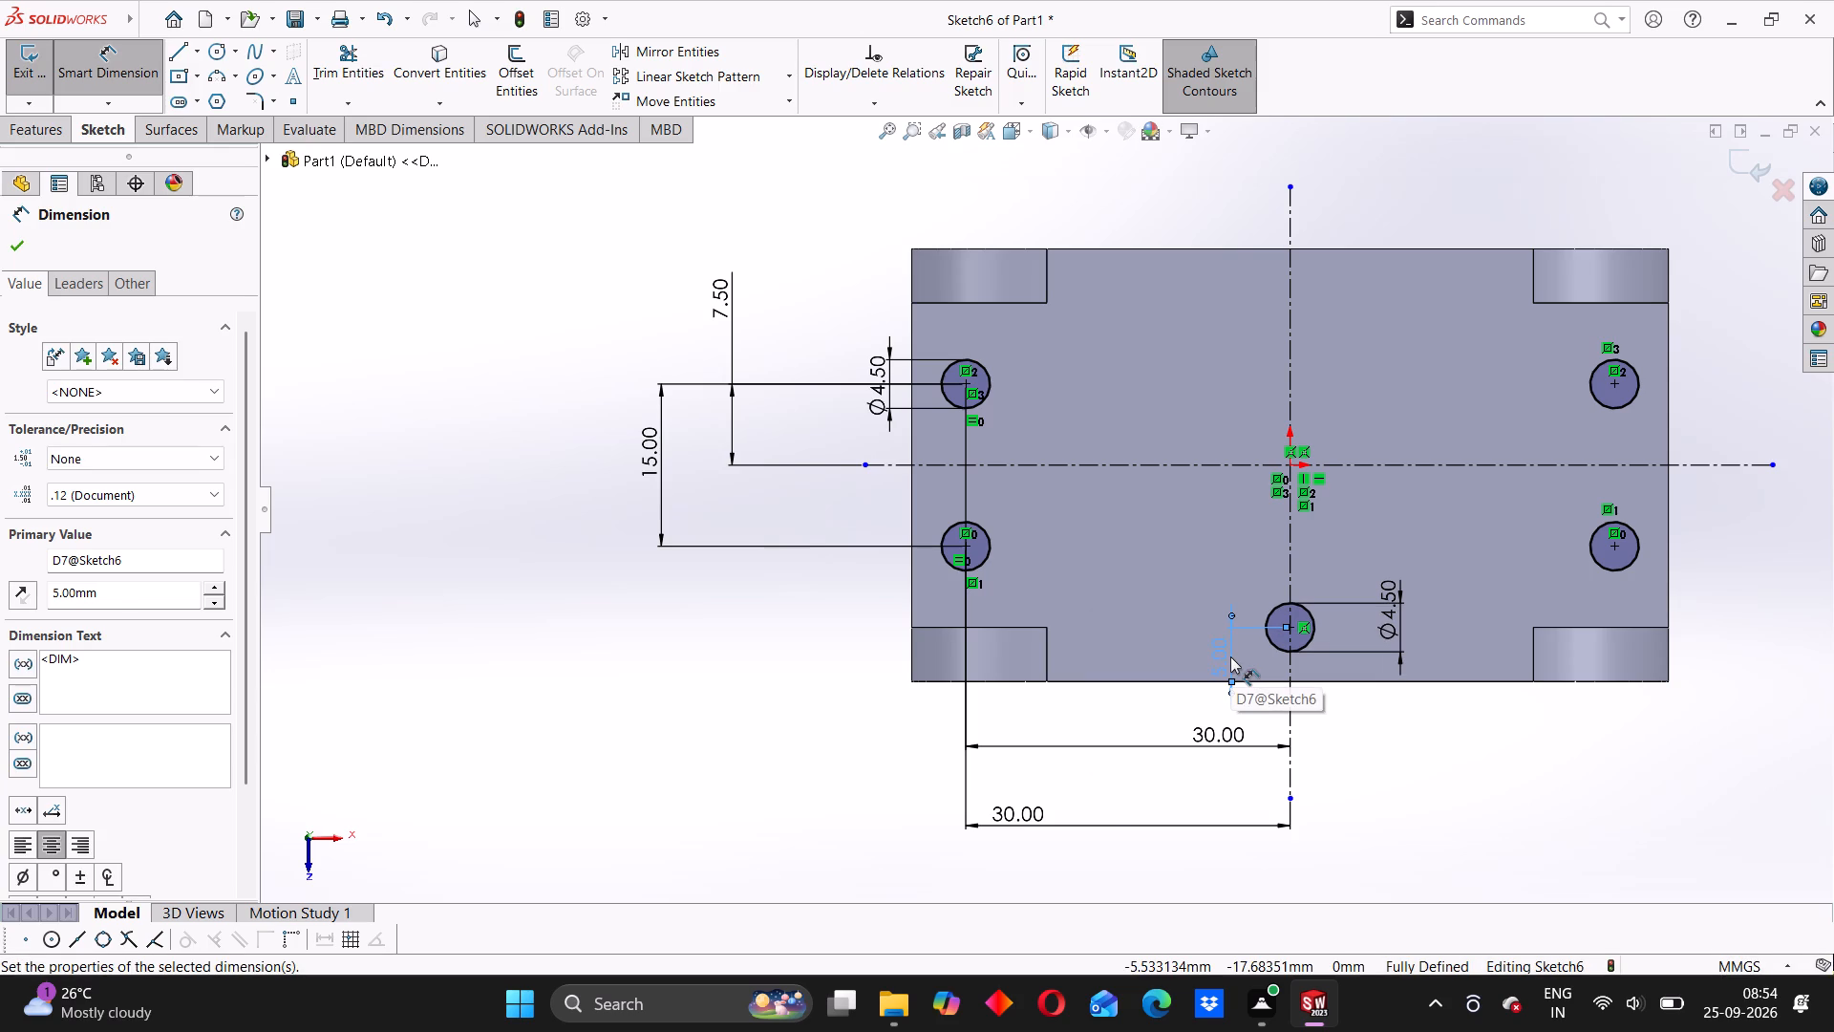
{"action": "left_click", "coordinate": [699, 684]}
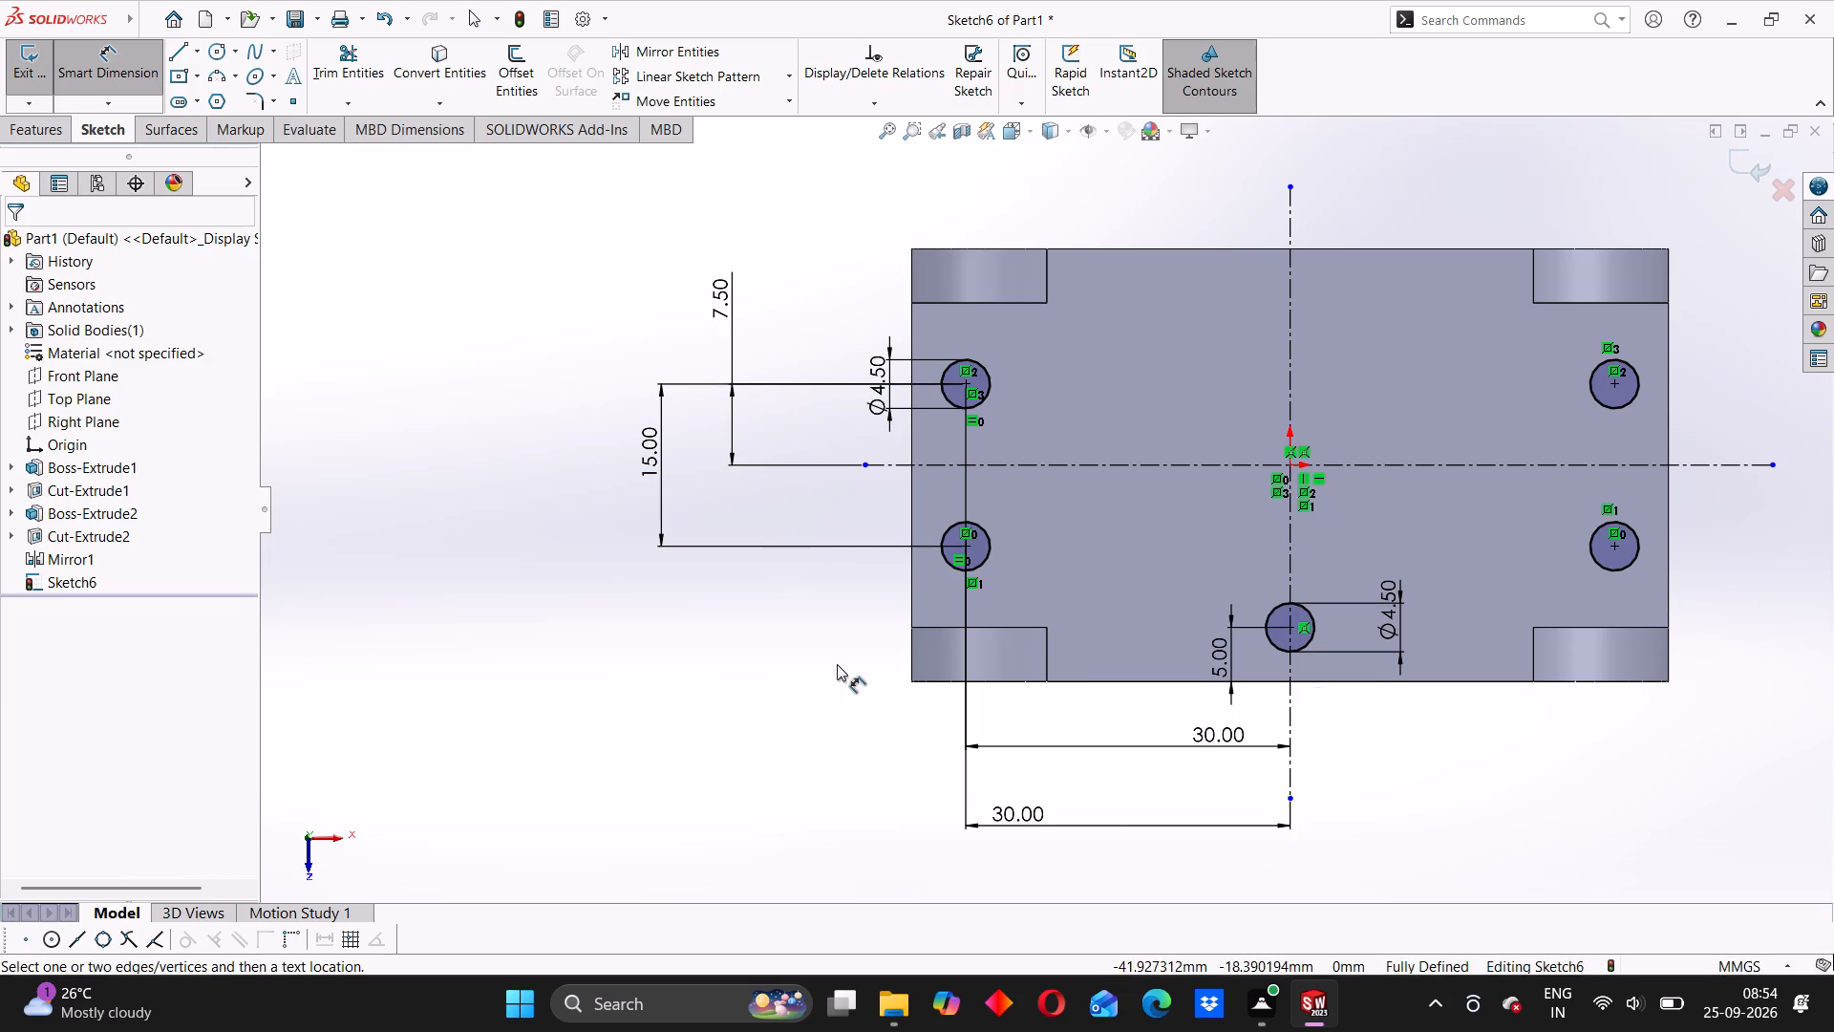
{"action": "key", "text": "Escape"}
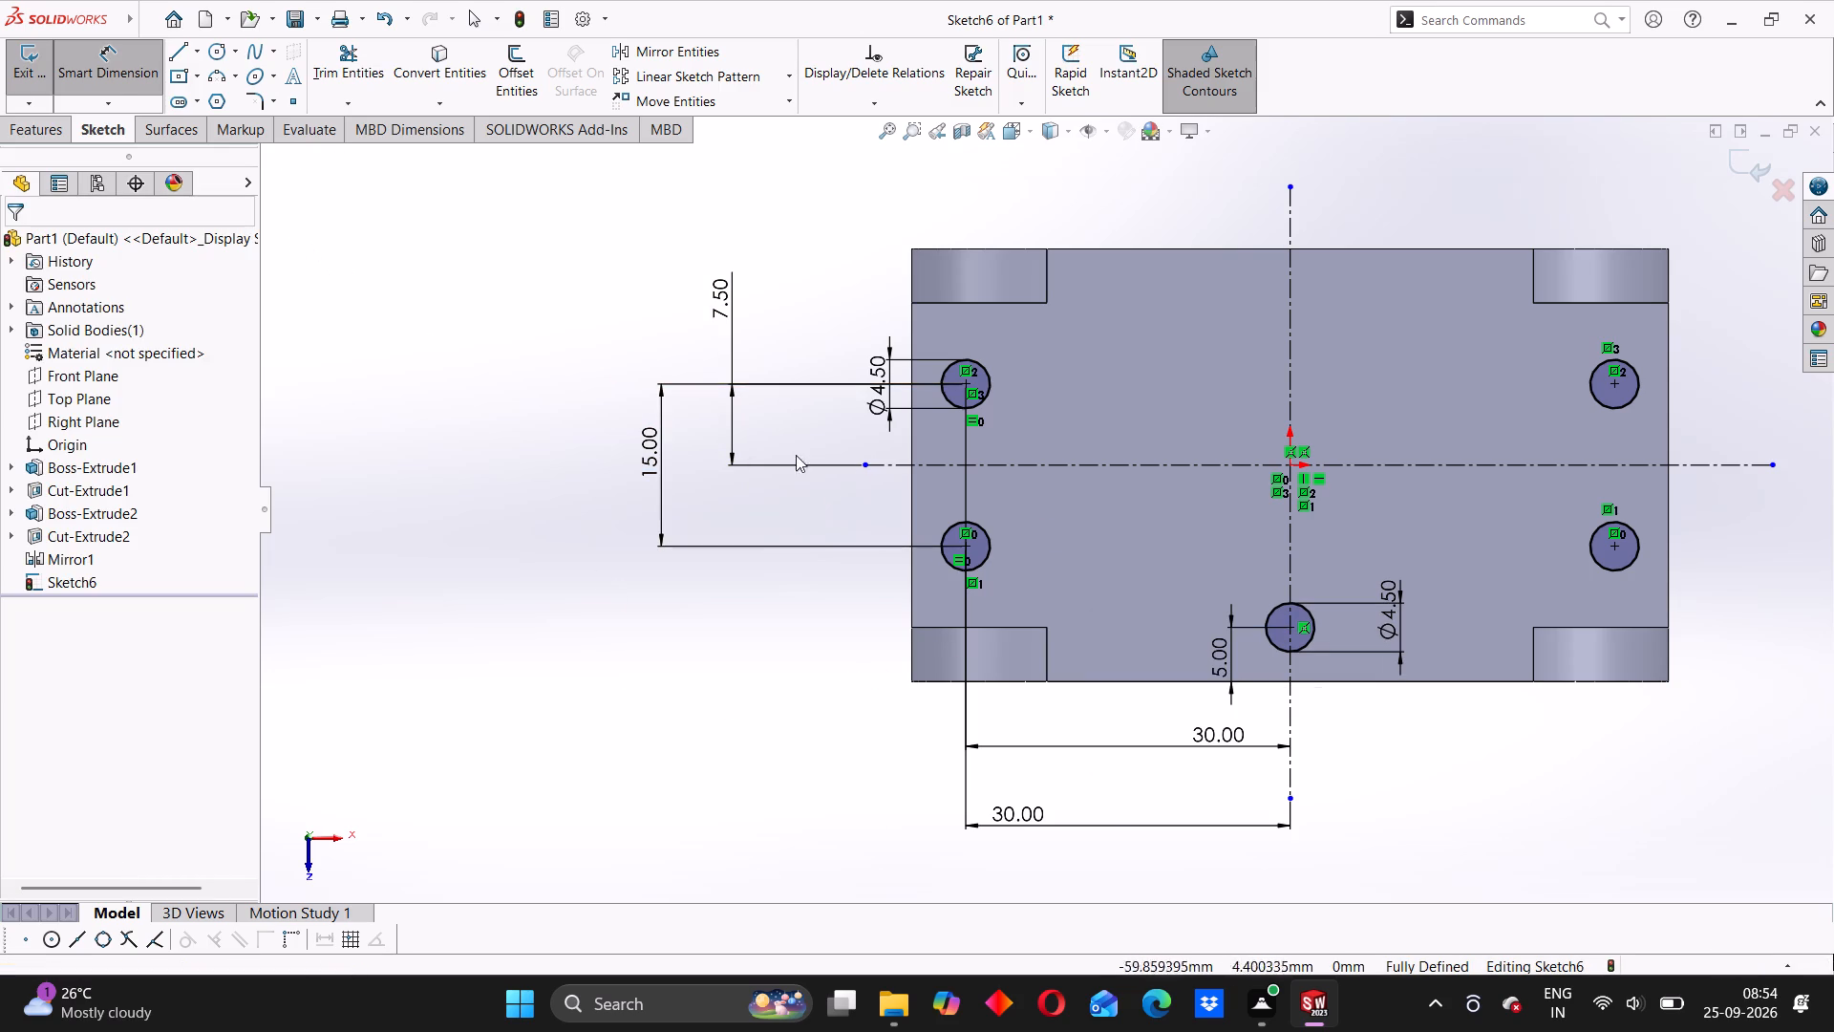
Mirror the new 4.5 mm circle about the horizontal centerline, keeping the original.
{"action": "left_click", "coordinate": [1274, 604]}
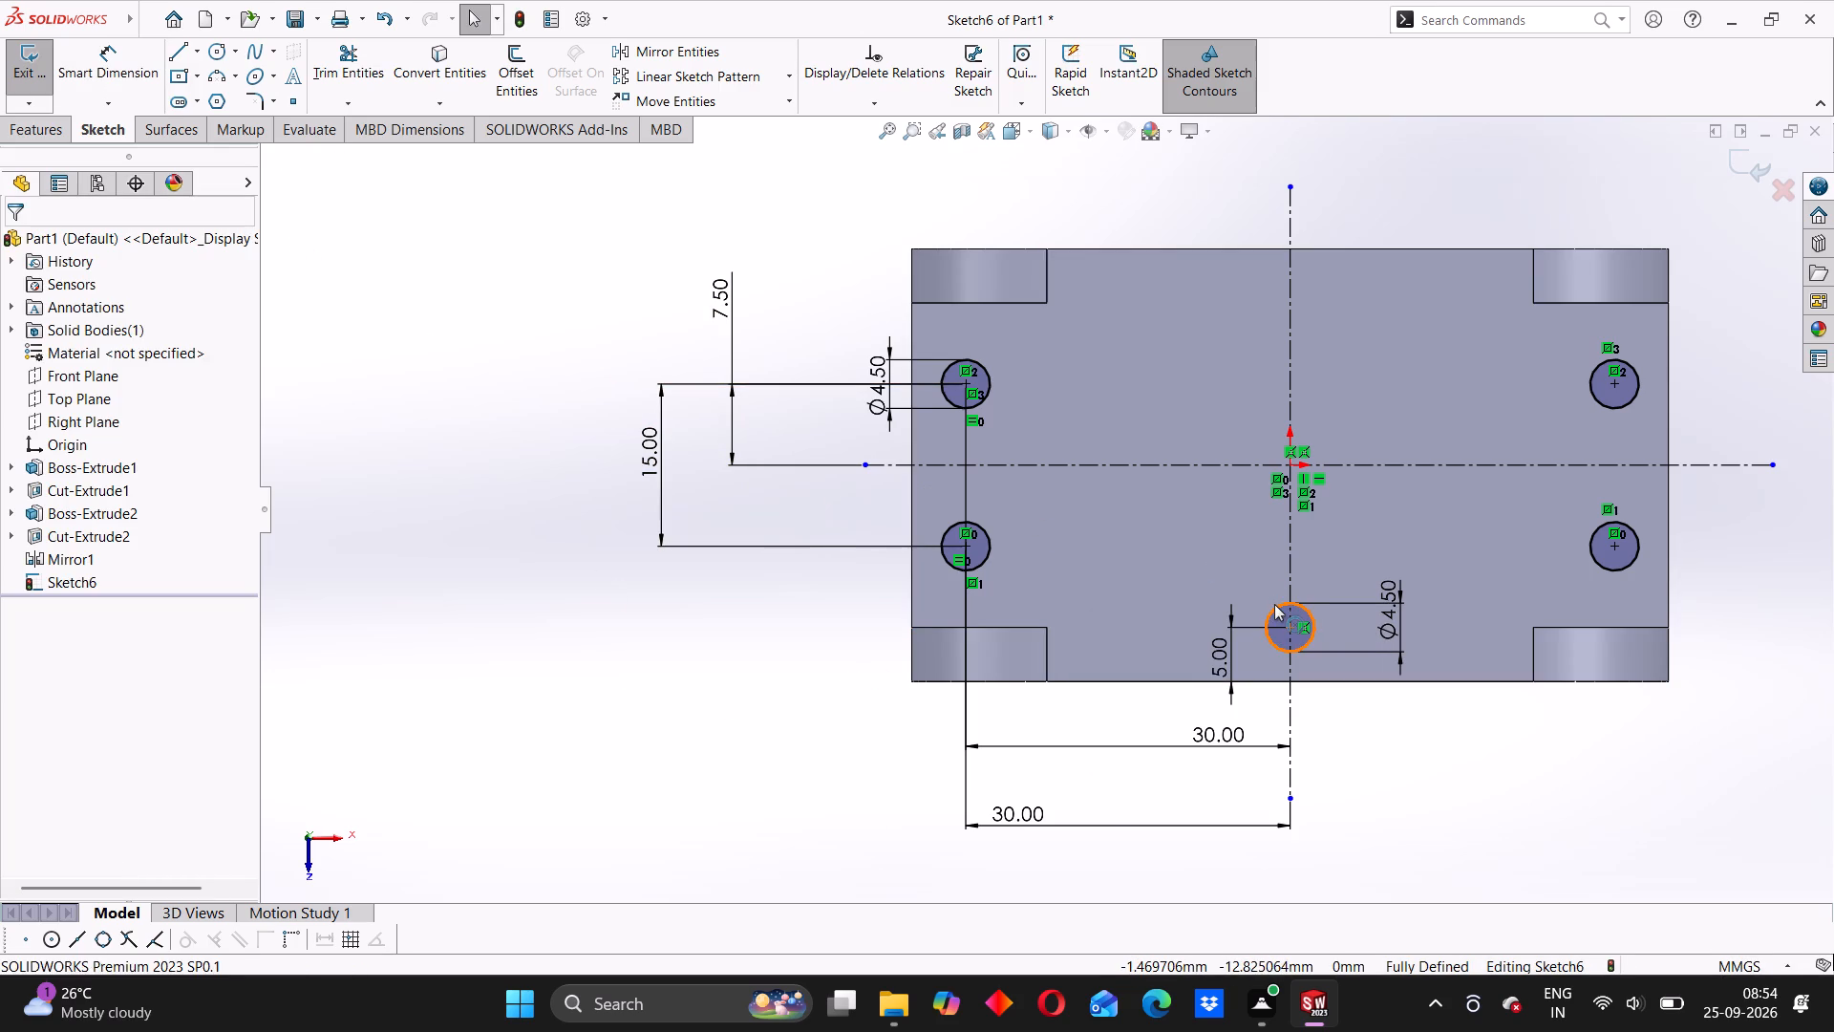
{"action": "left_click", "coordinate": [693, 60]}
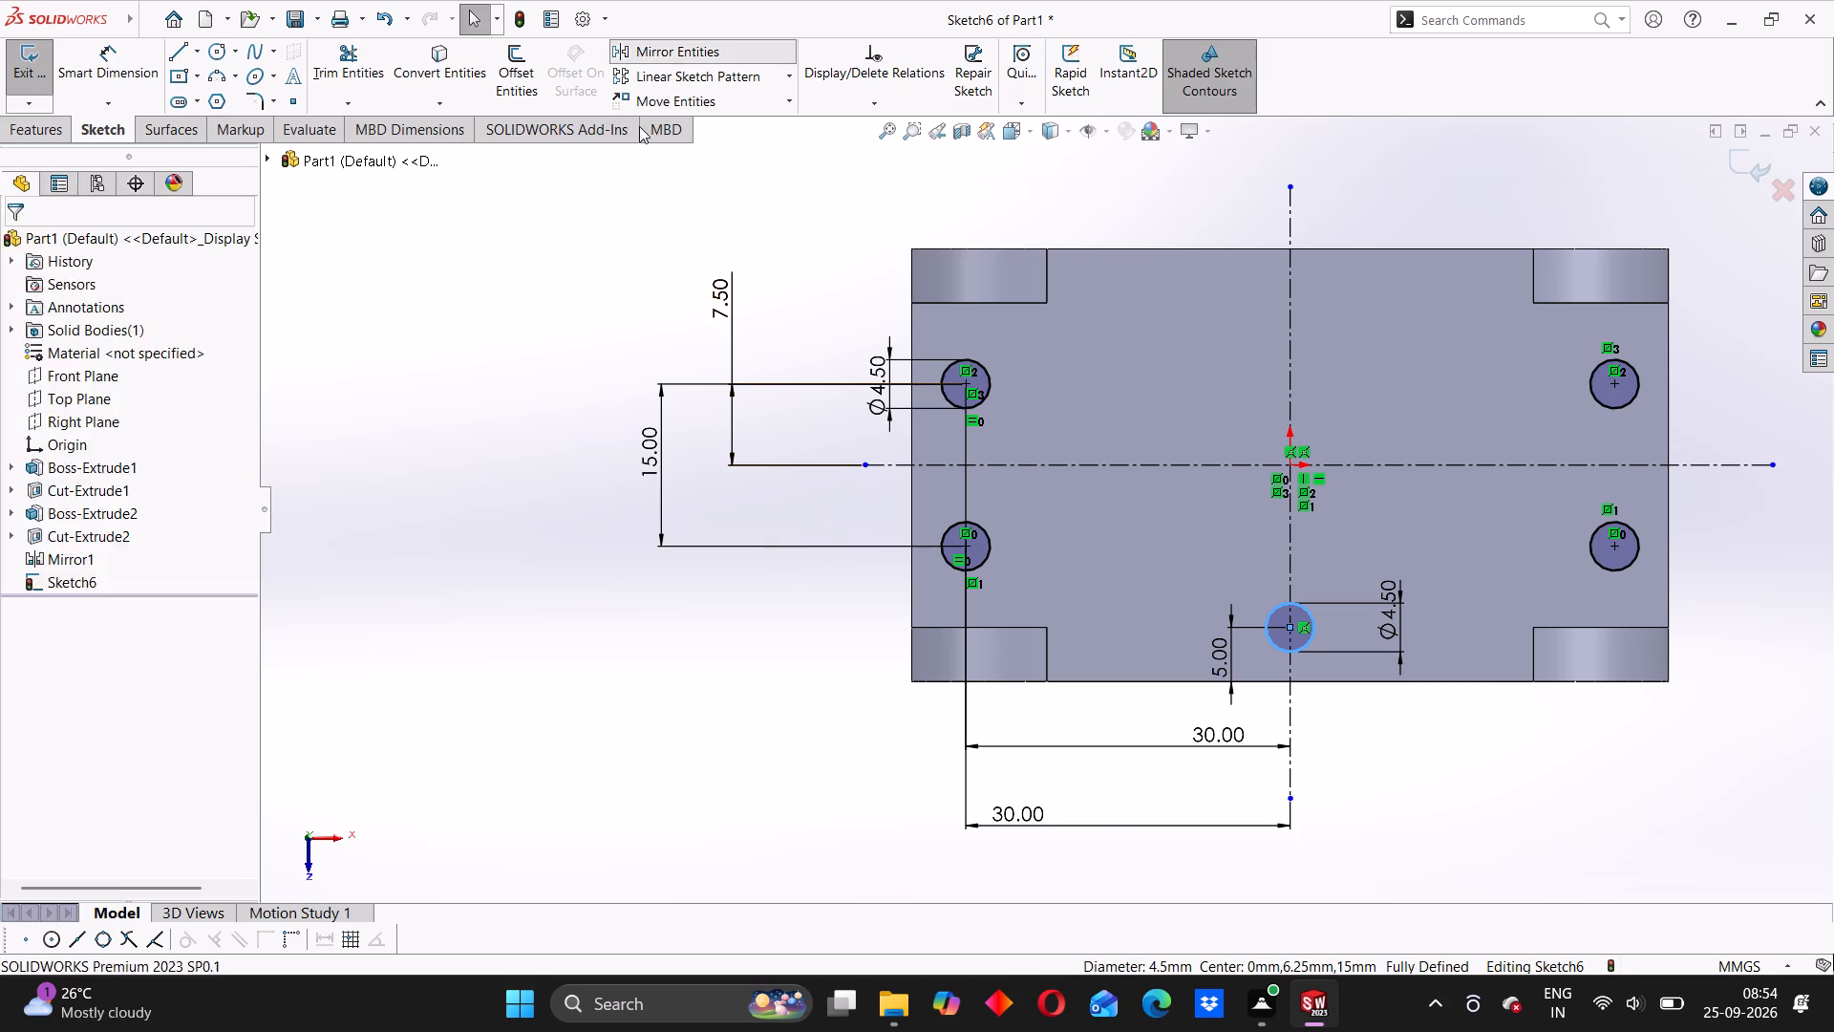
{"action": "left_click", "coordinate": [160, 527]}
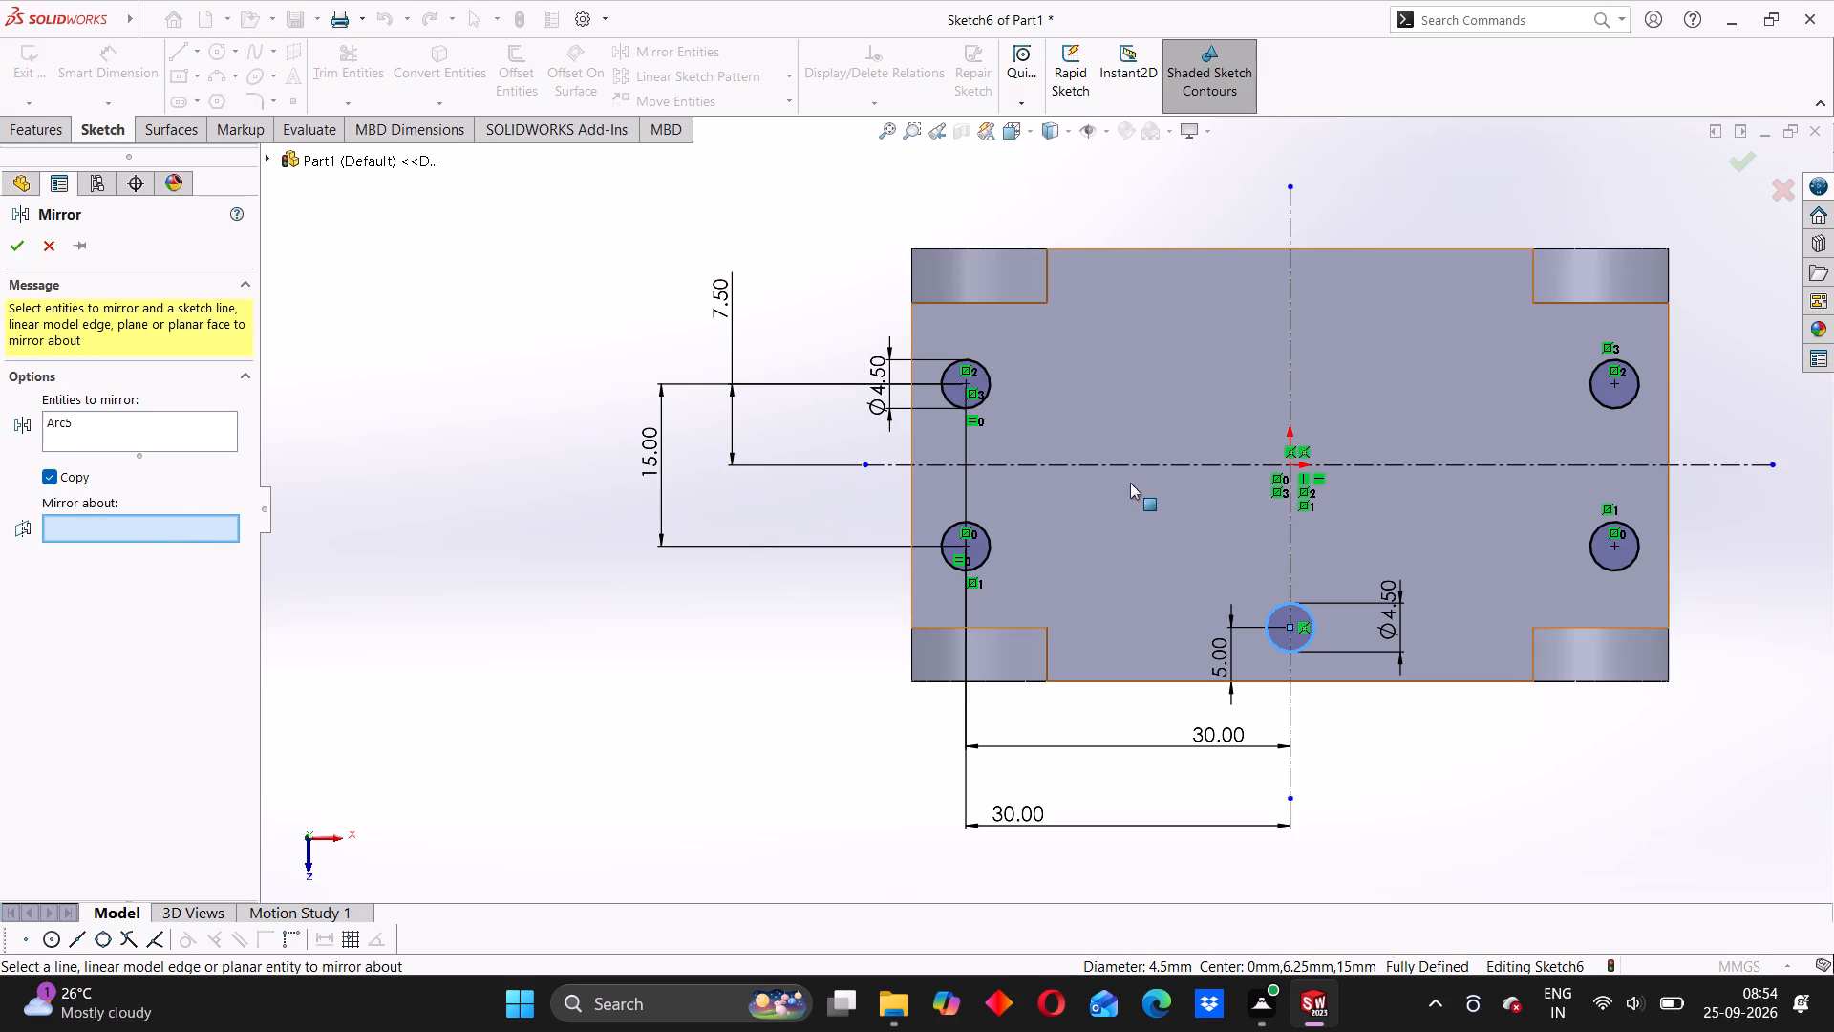
{"action": "left_click", "coordinate": [1172, 462]}
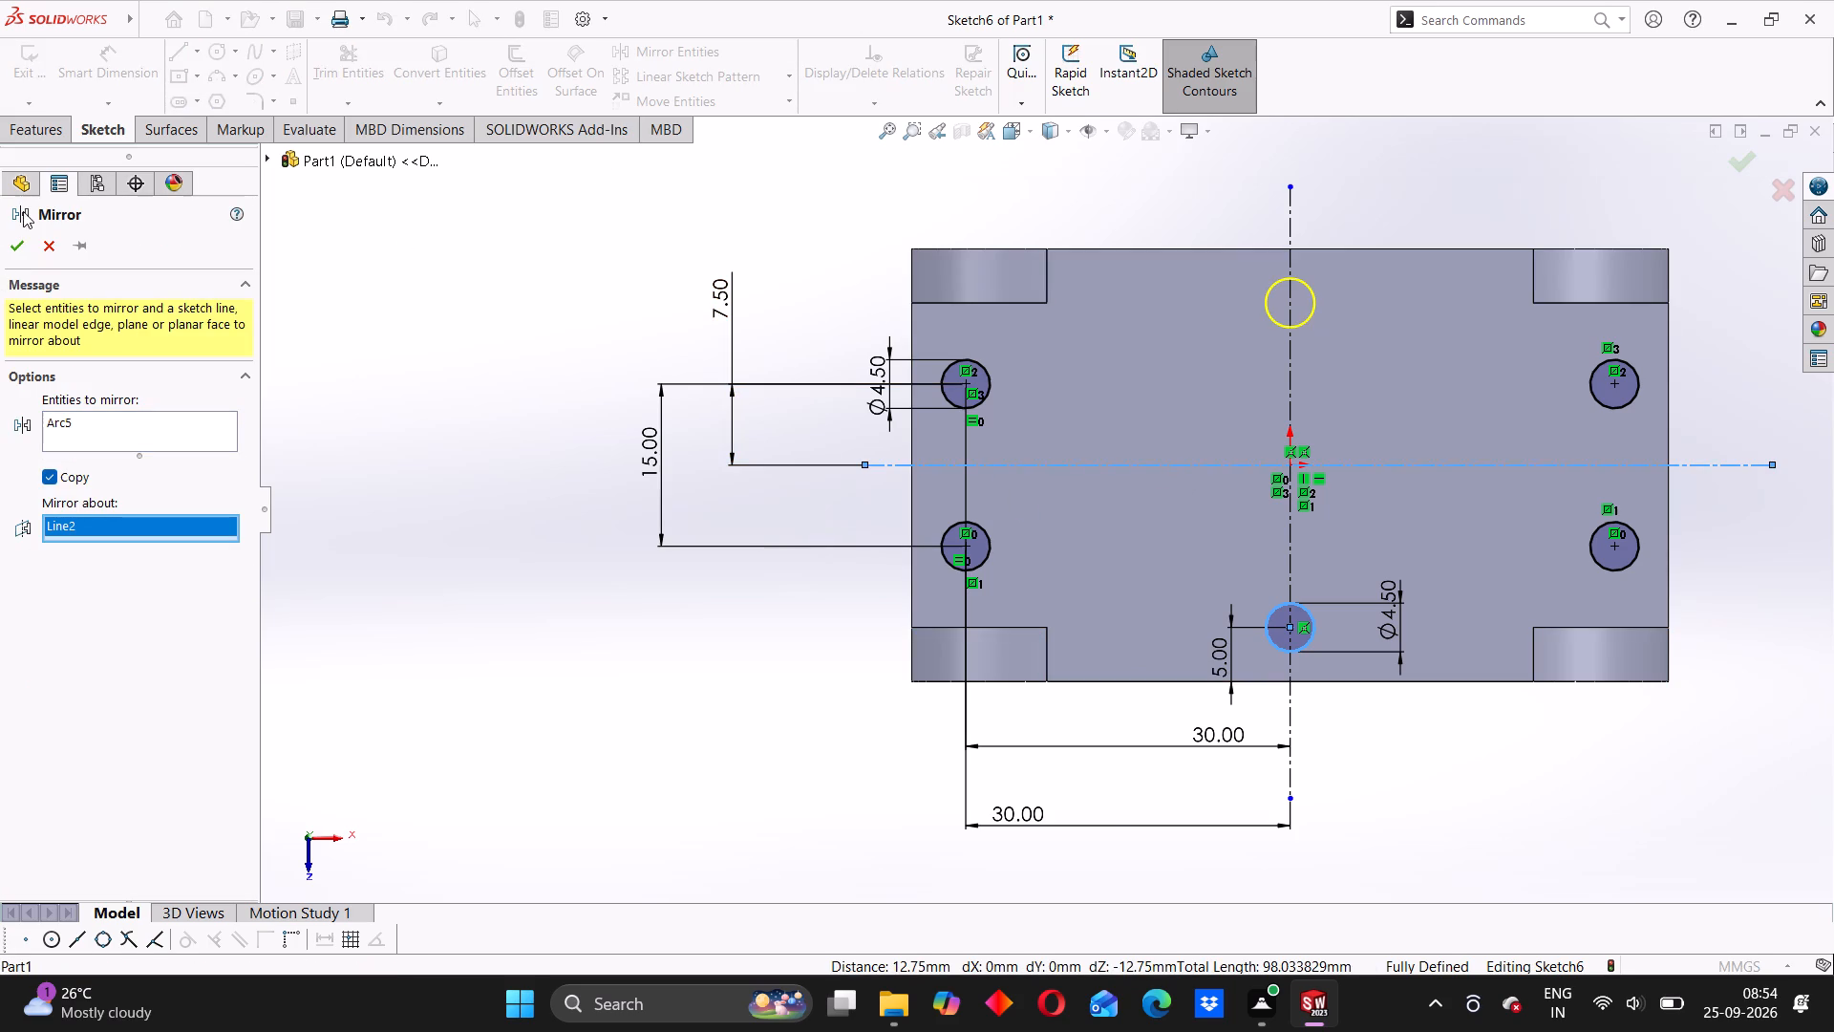
{"action": "left_click_drag", "start_coordinate": [17, 244], "coordinate": [26, 250]}
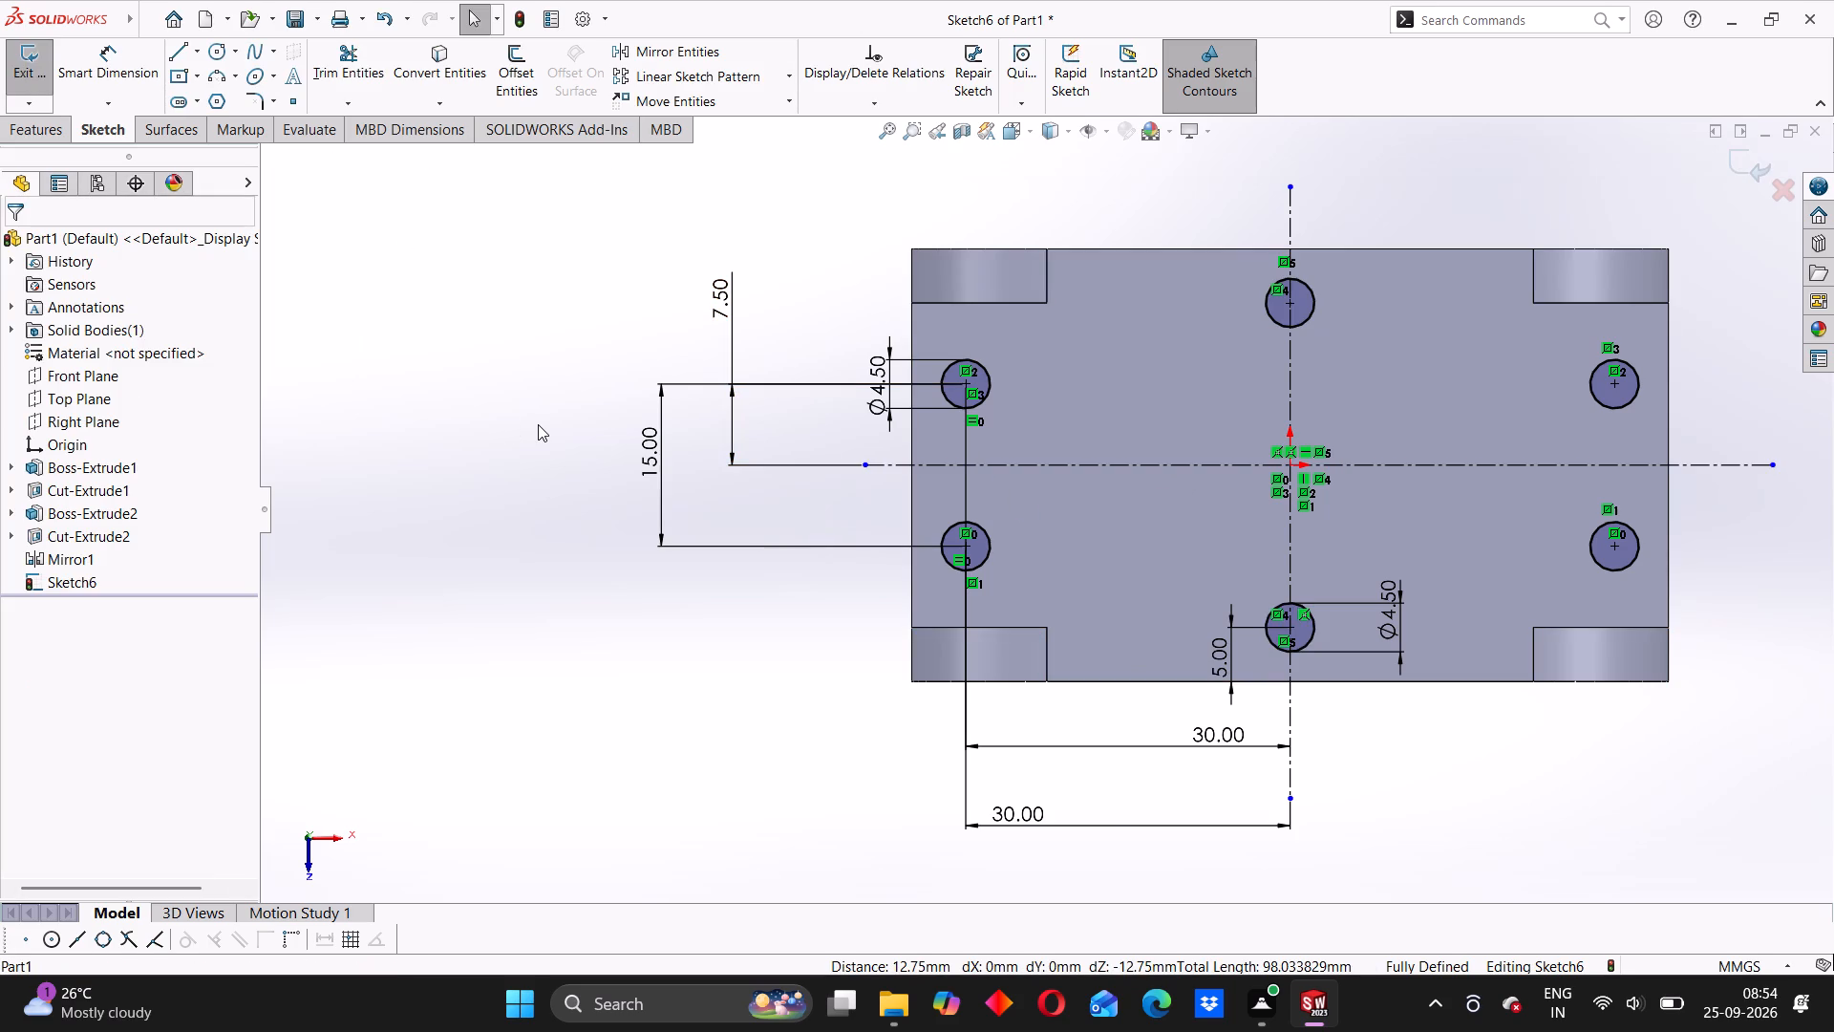
Cut-extrude all six 4.5 mm circles Through All from the sketch plane.
{"action": "left_click", "coordinate": [42, 139]}
{"action": "left_click", "coordinate": [320, 71]}
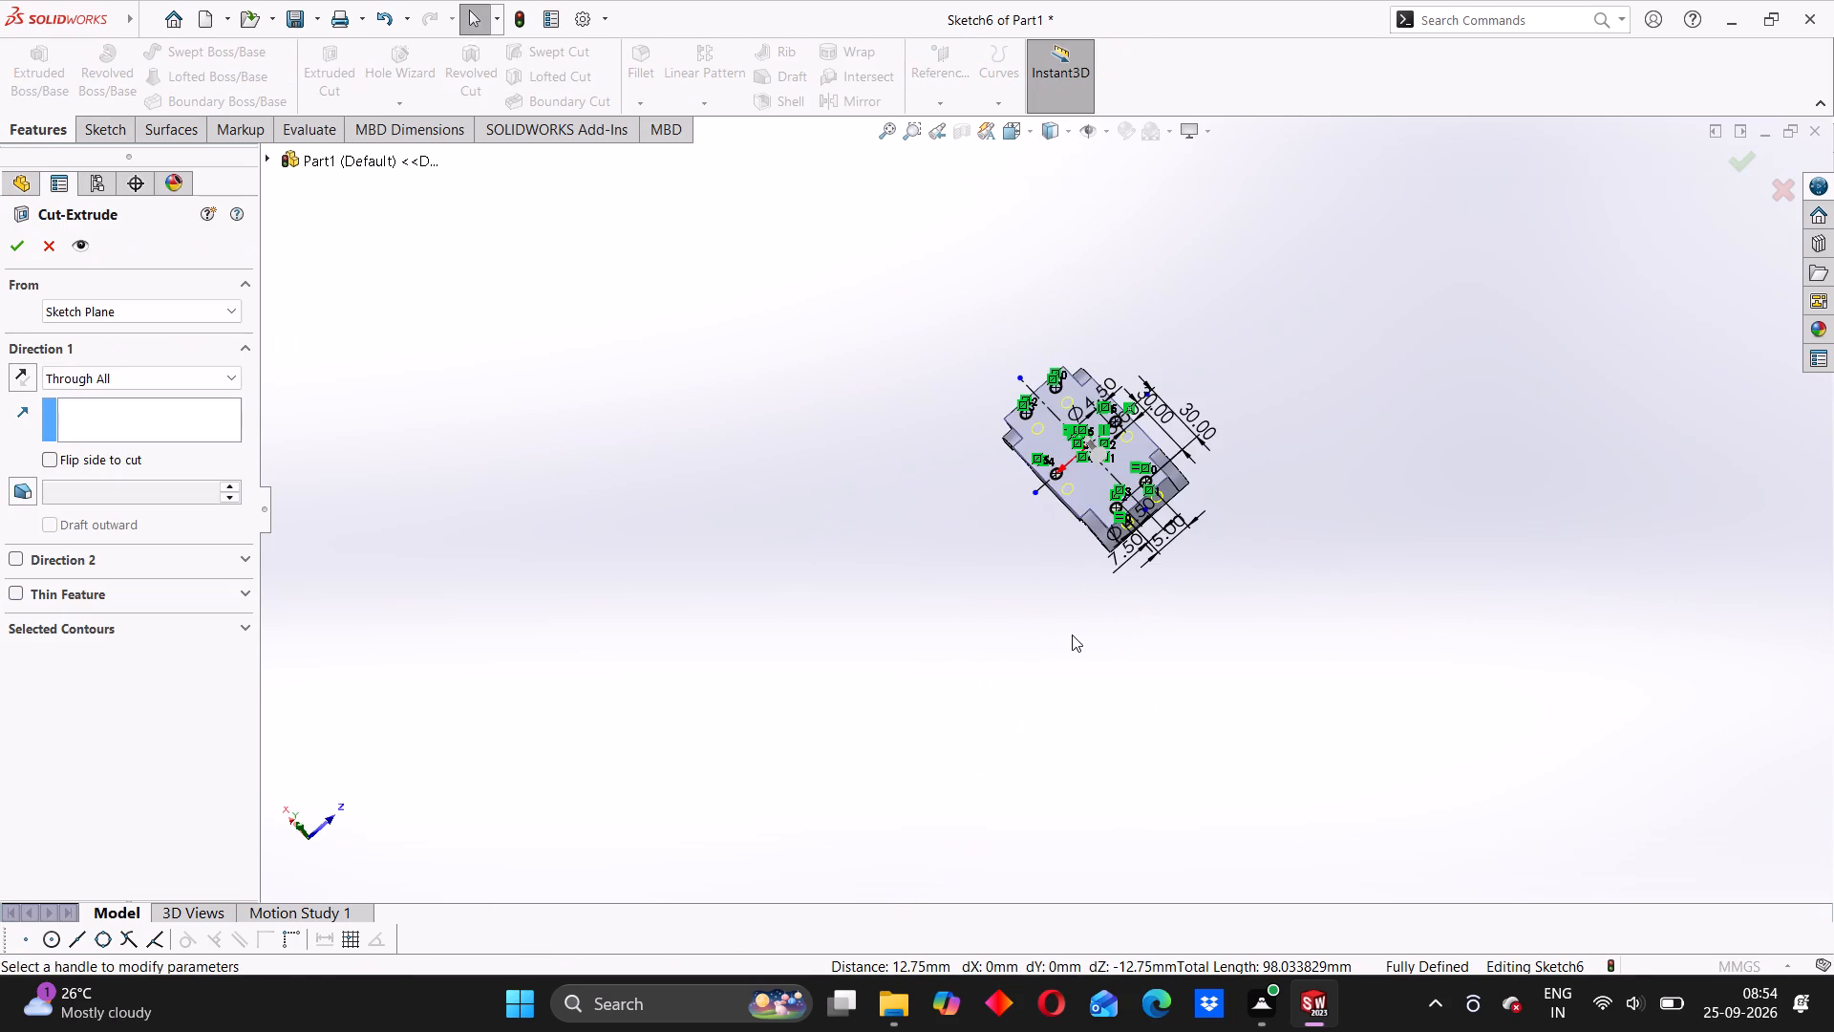
{"action": "middle_click_drag", "start_coordinate": [1048, 654], "coordinate": [1192, 423]}
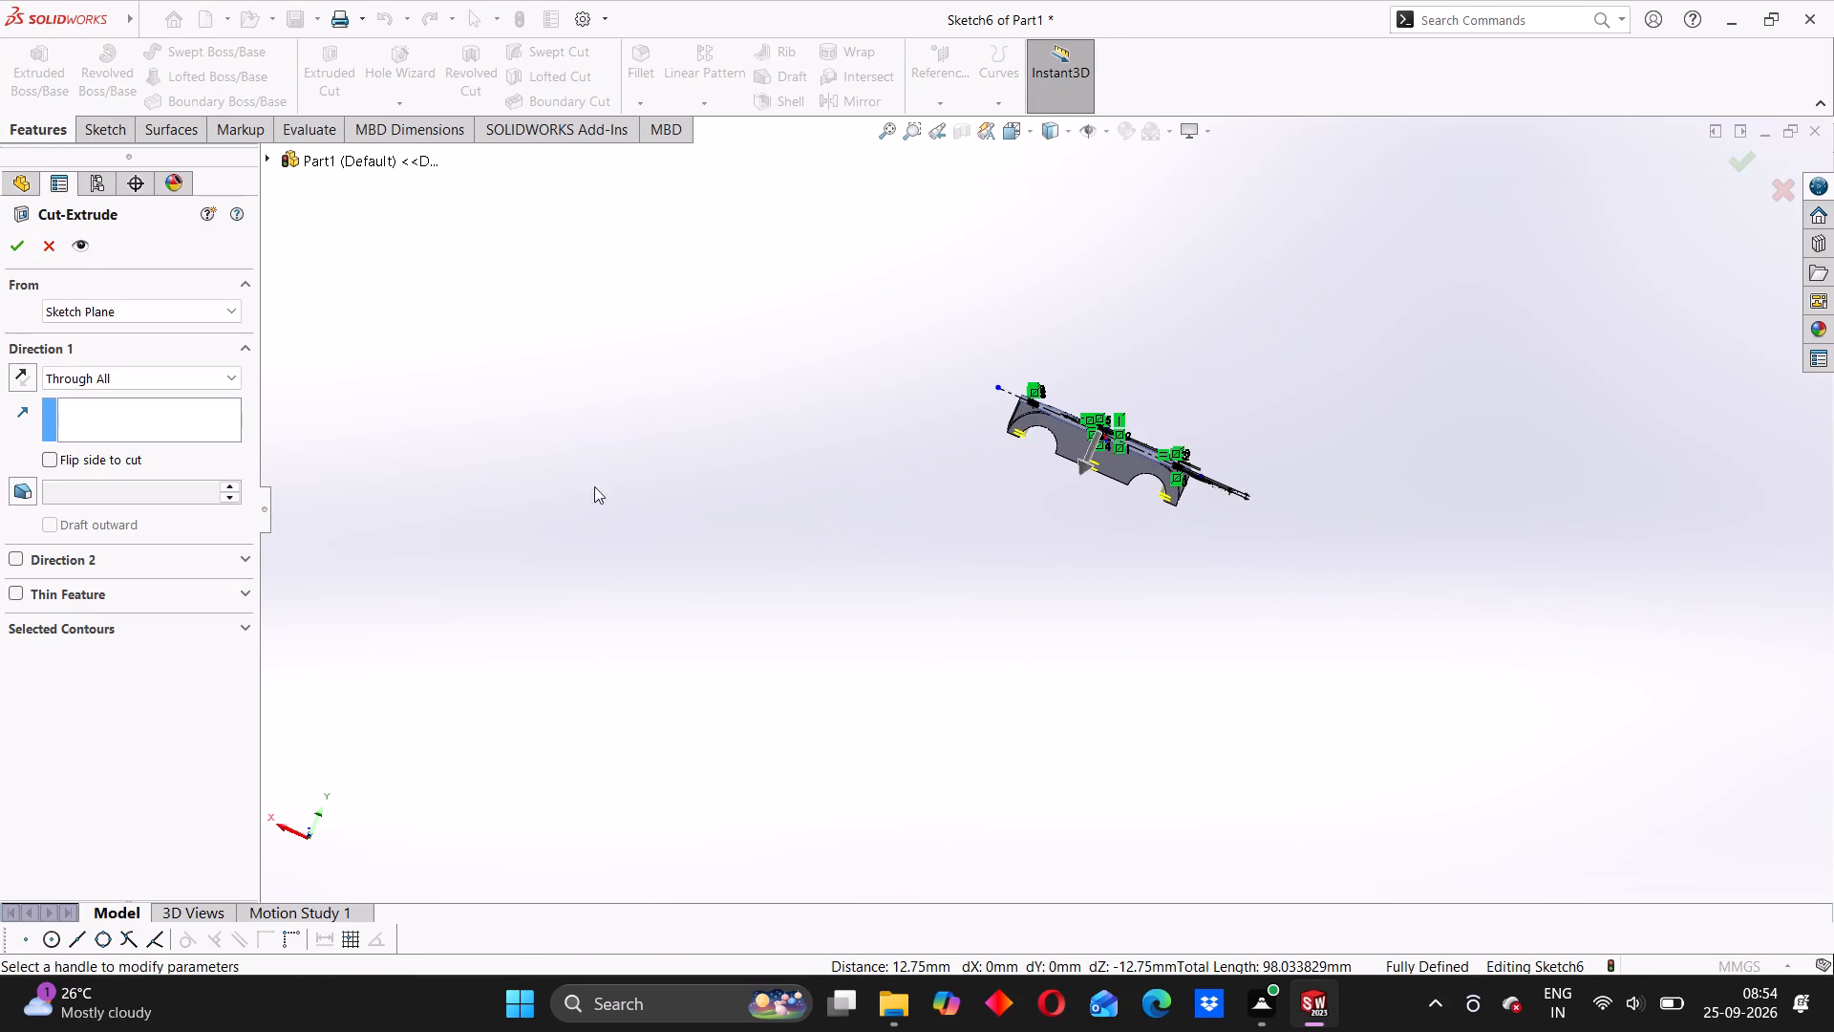
{"action": "left_click", "coordinate": [18, 257]}
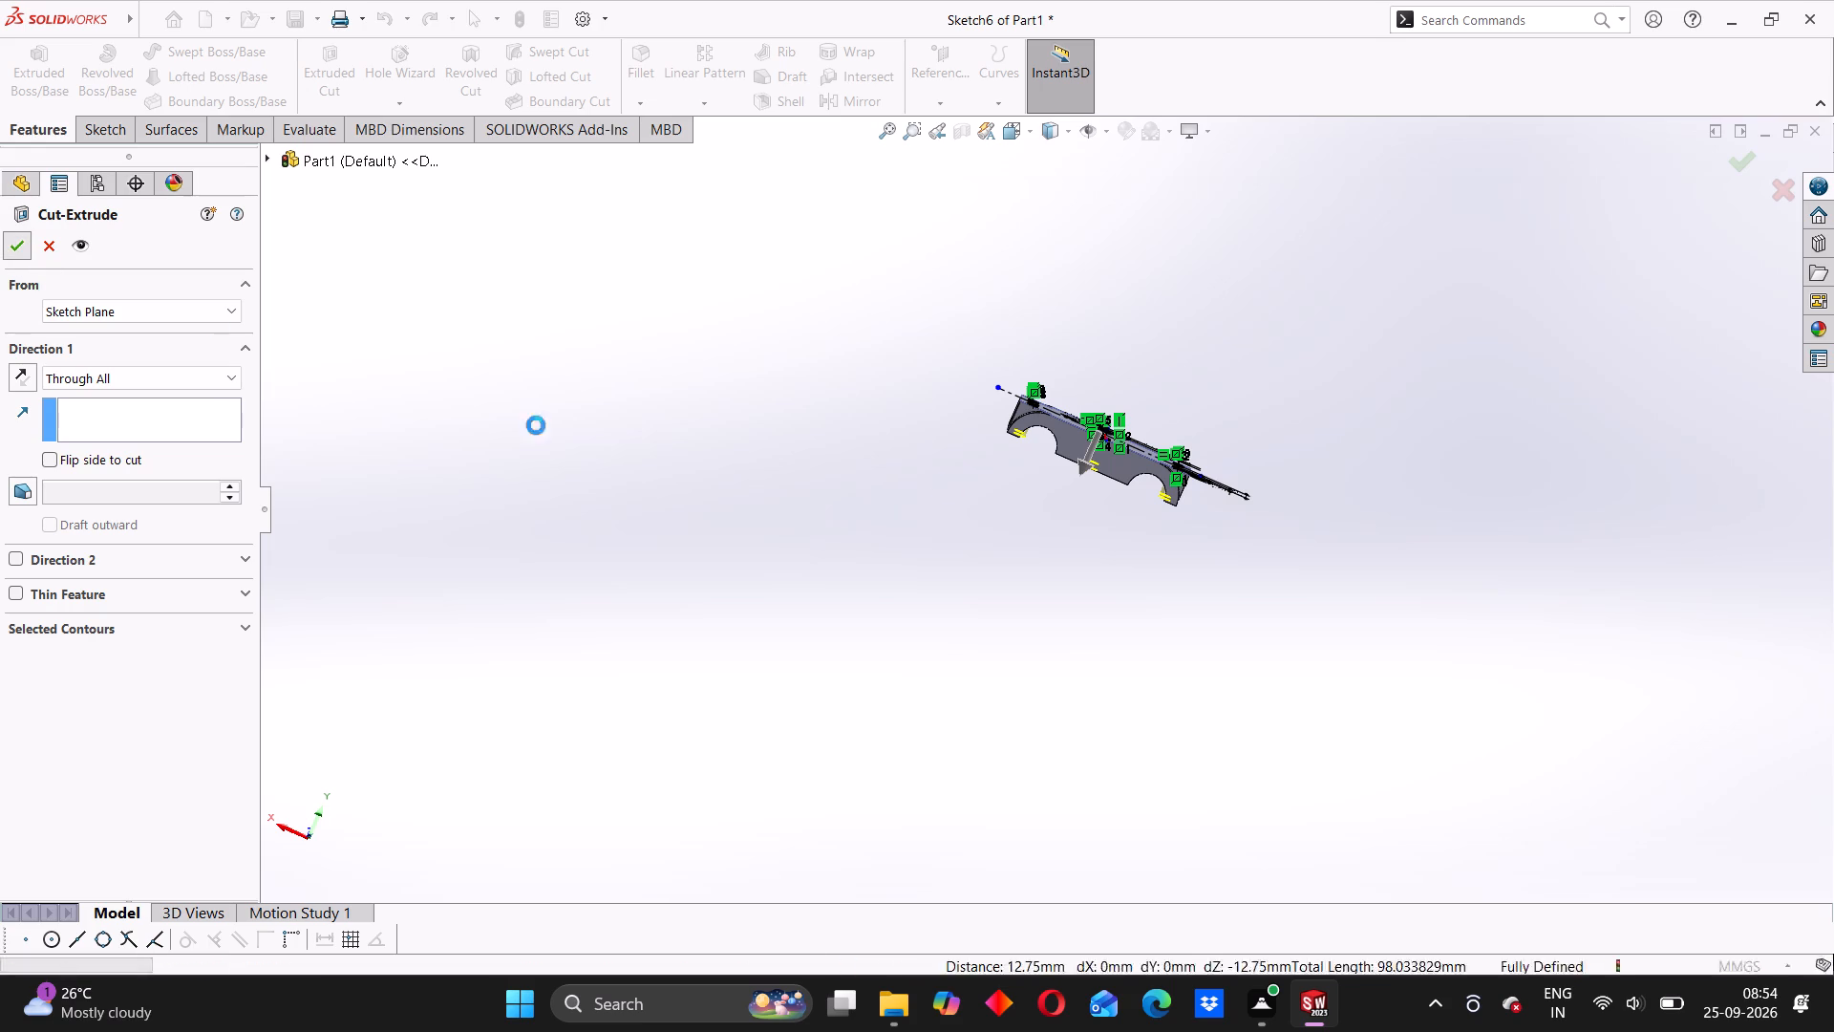
Examine the six cut holes from the flat outer face and the recessed underside of the block.
{"action": "middle_click_drag", "start_coordinate": [1045, 558], "coordinate": [1105, 487]}
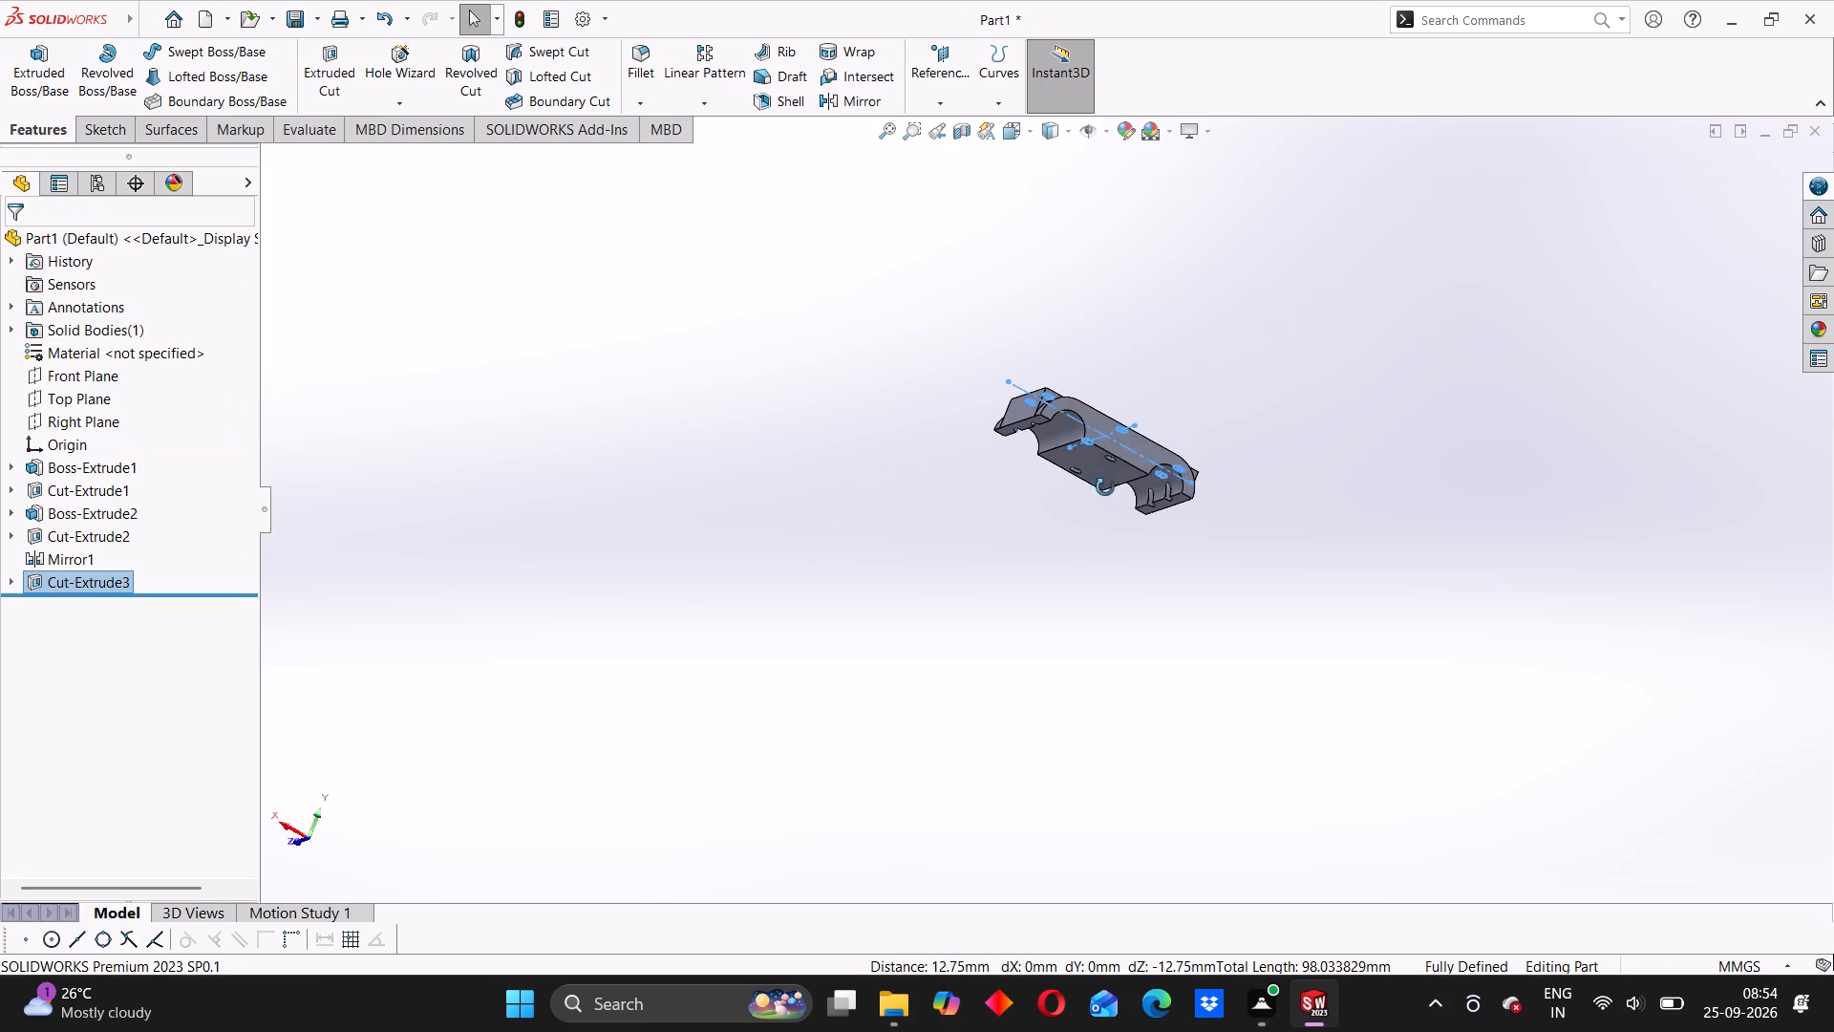
{"action": "middle_click_drag", "start_coordinate": [1105, 487], "coordinate": [1141, 298]}
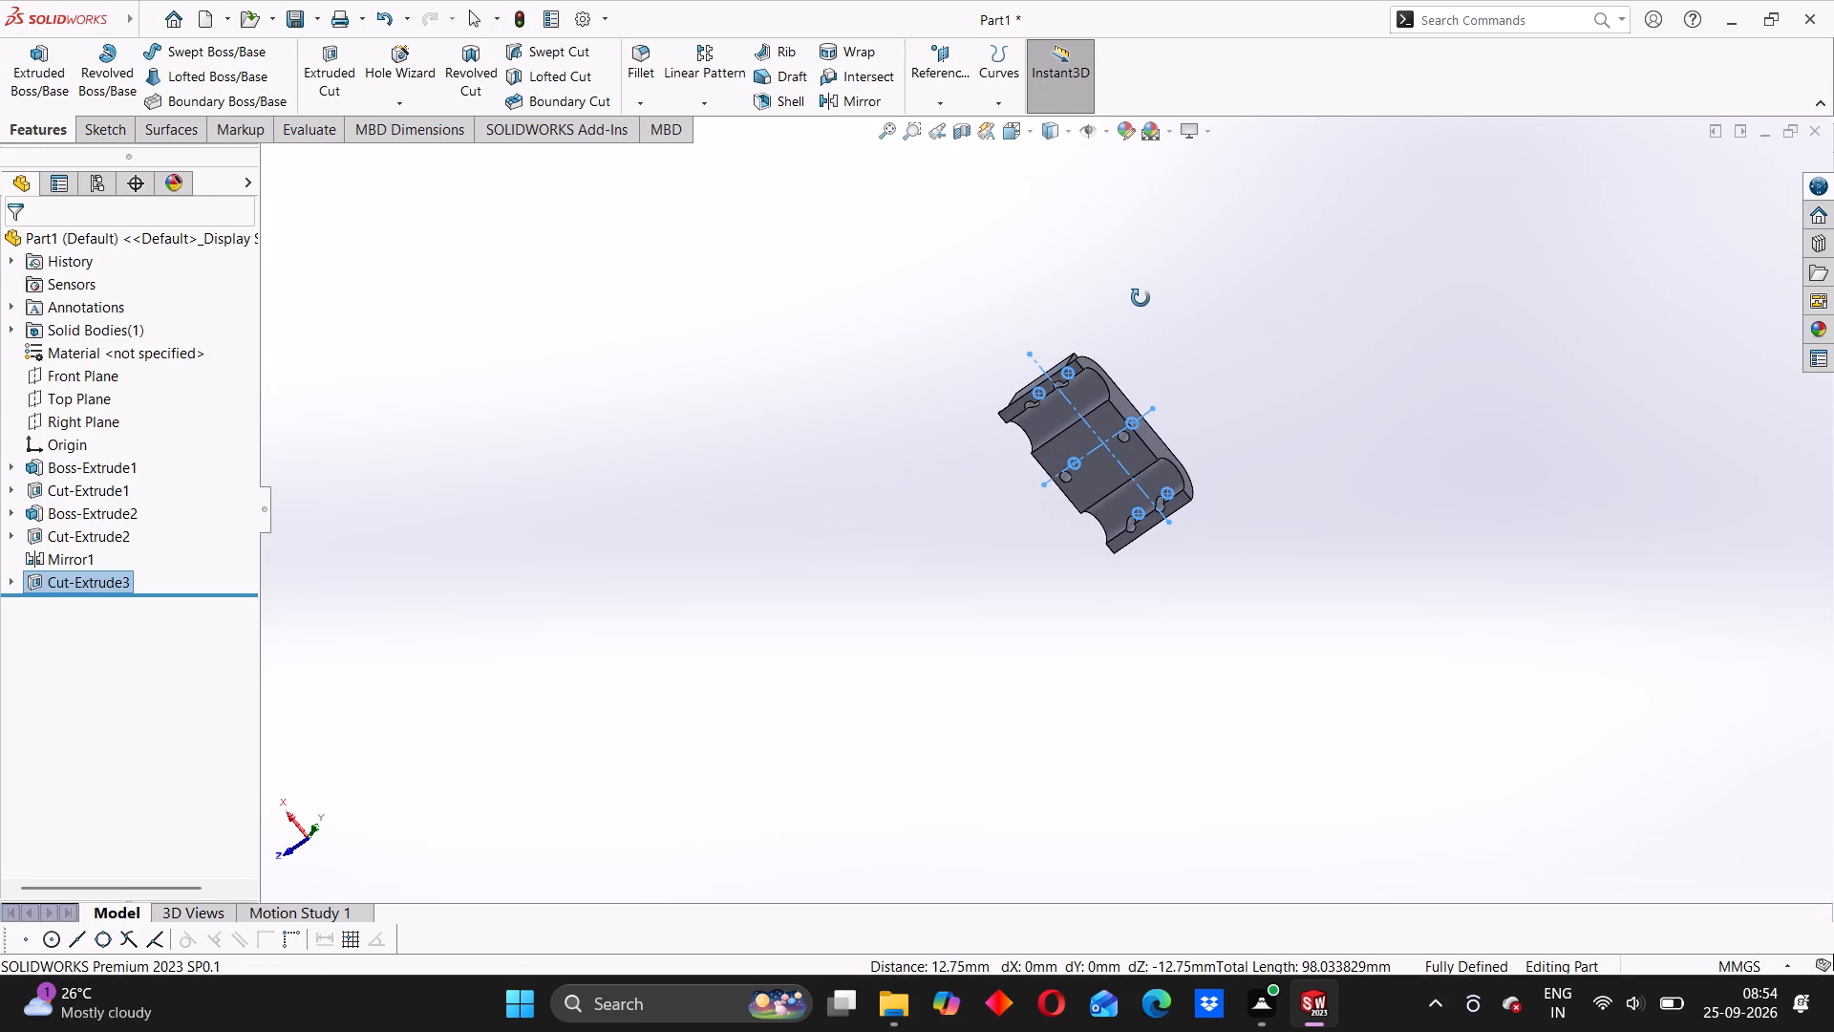
{"action": "middle_click_drag", "start_coordinate": [1141, 298], "coordinate": [1100, 347]}
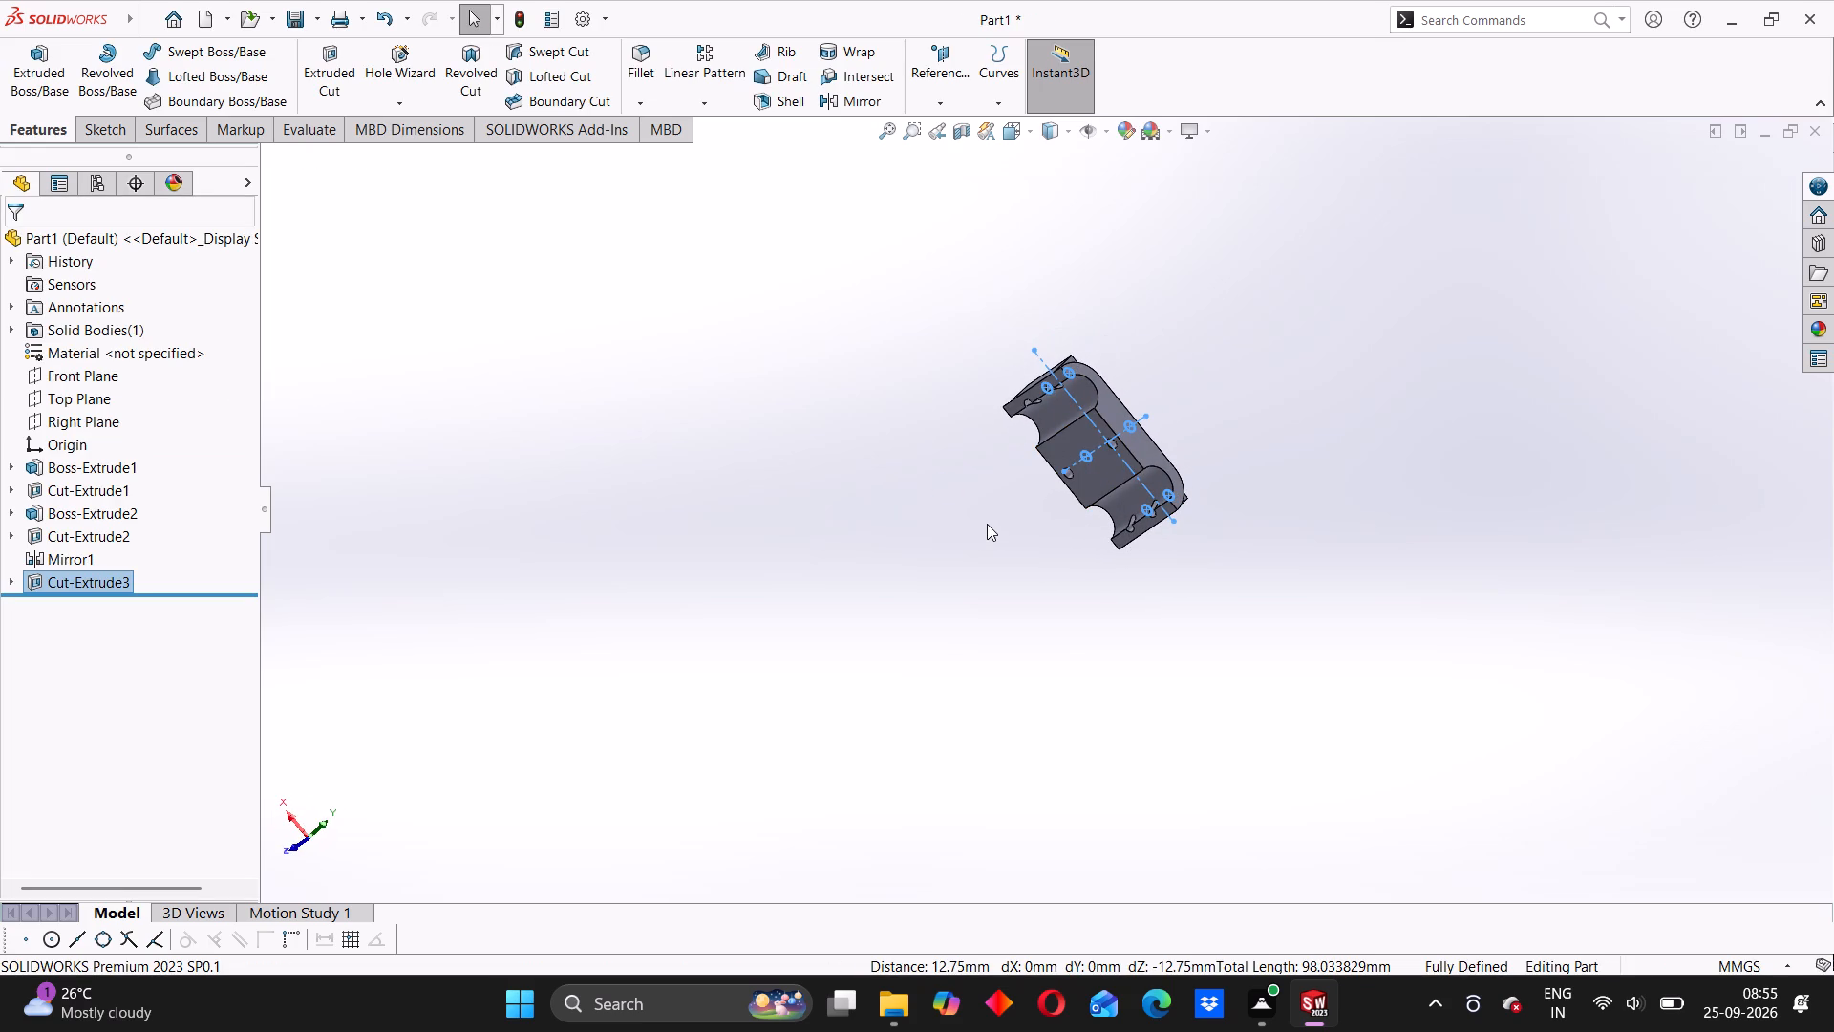
{"action": "left_click", "coordinate": [1208, 422]}
{"action": "middle_click_drag", "start_coordinate": [1208, 424], "coordinate": [961, 555]}
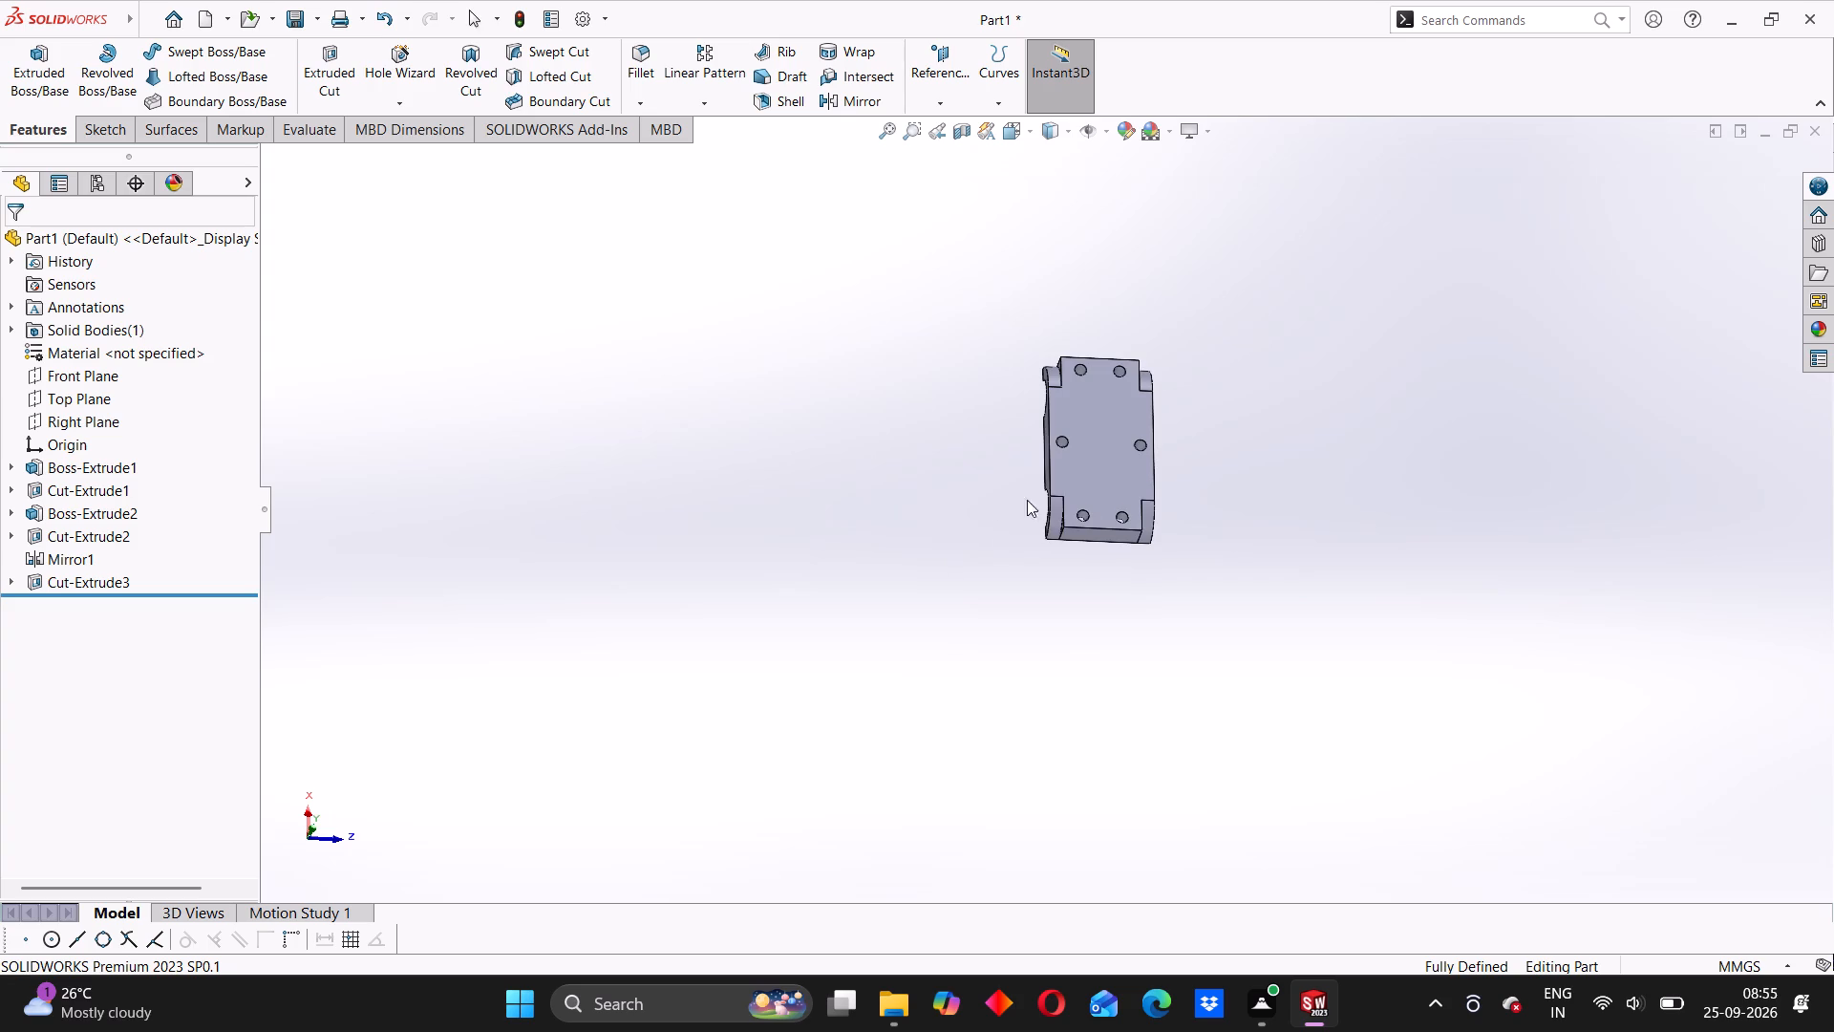
{"action": "scroll", "coordinate": [1127, 435], "scroll_direction": "down", "scroll_amount": 5}
{"action": "middle_click_drag", "start_coordinate": [1035, 474], "coordinate": [999, 608]}
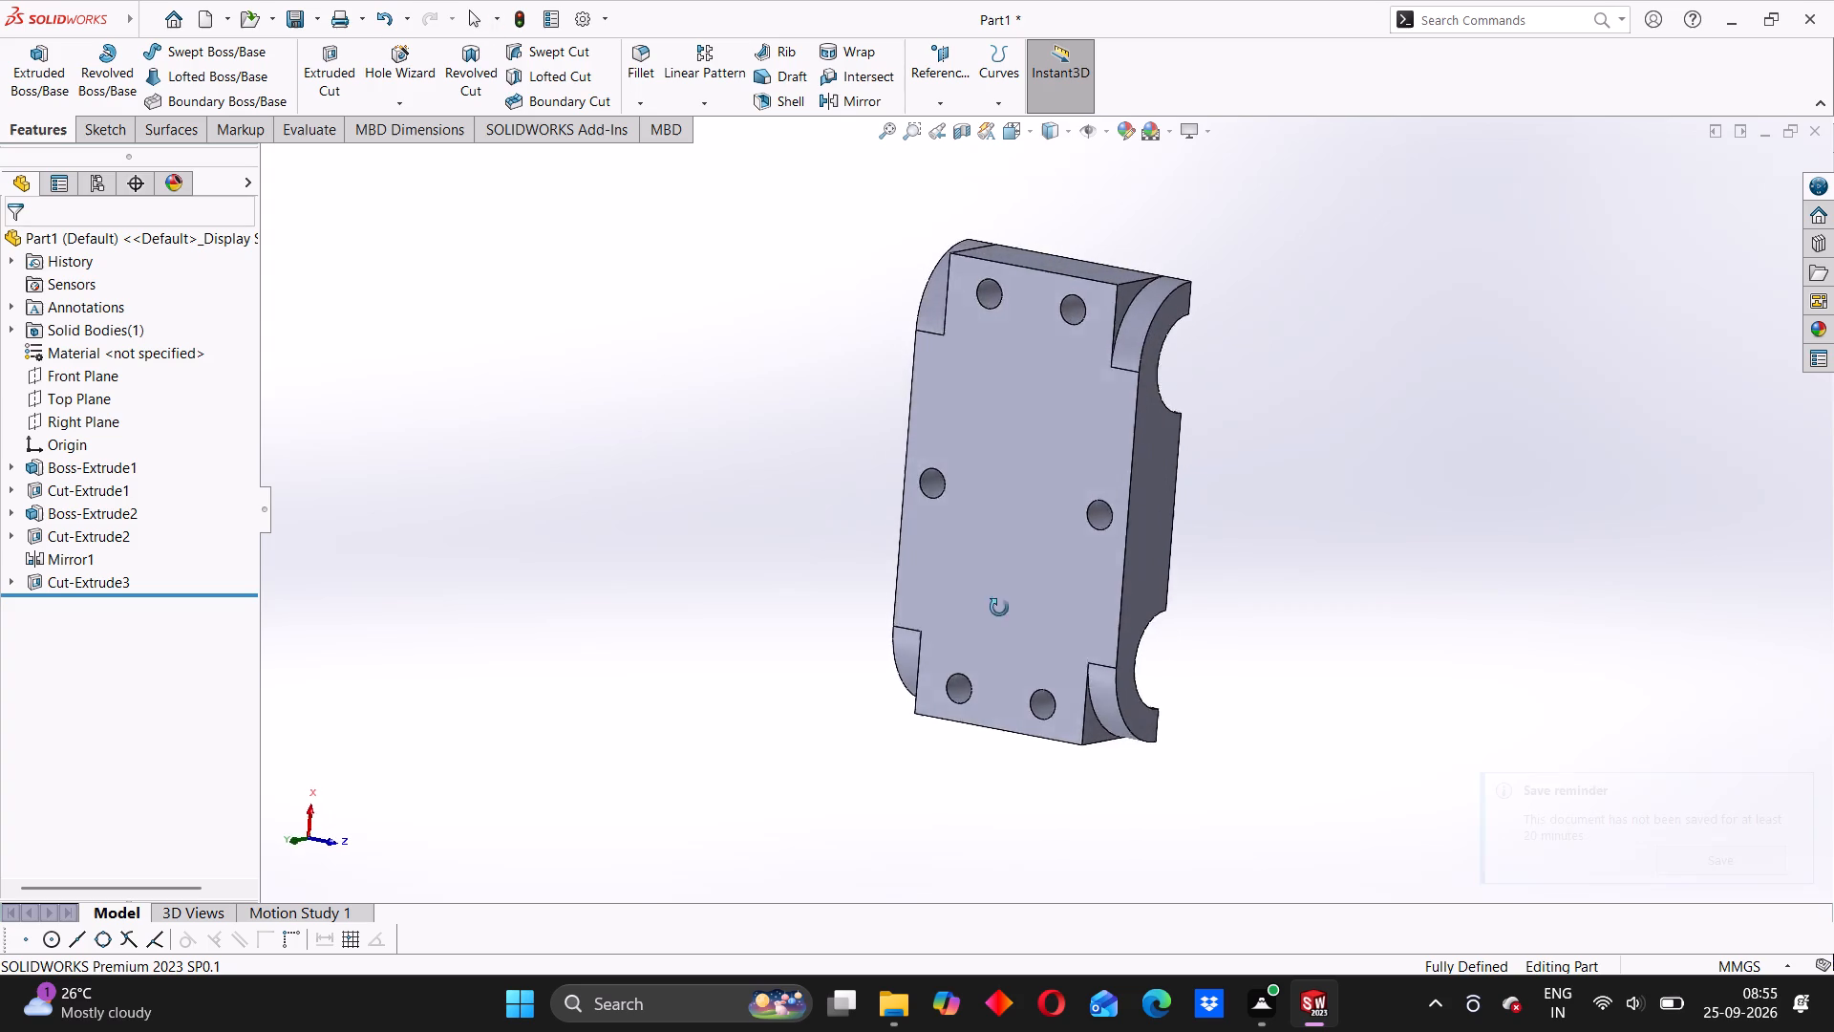
{"action": "middle_click_drag", "start_coordinate": [999, 608], "coordinate": [1141, 489]}
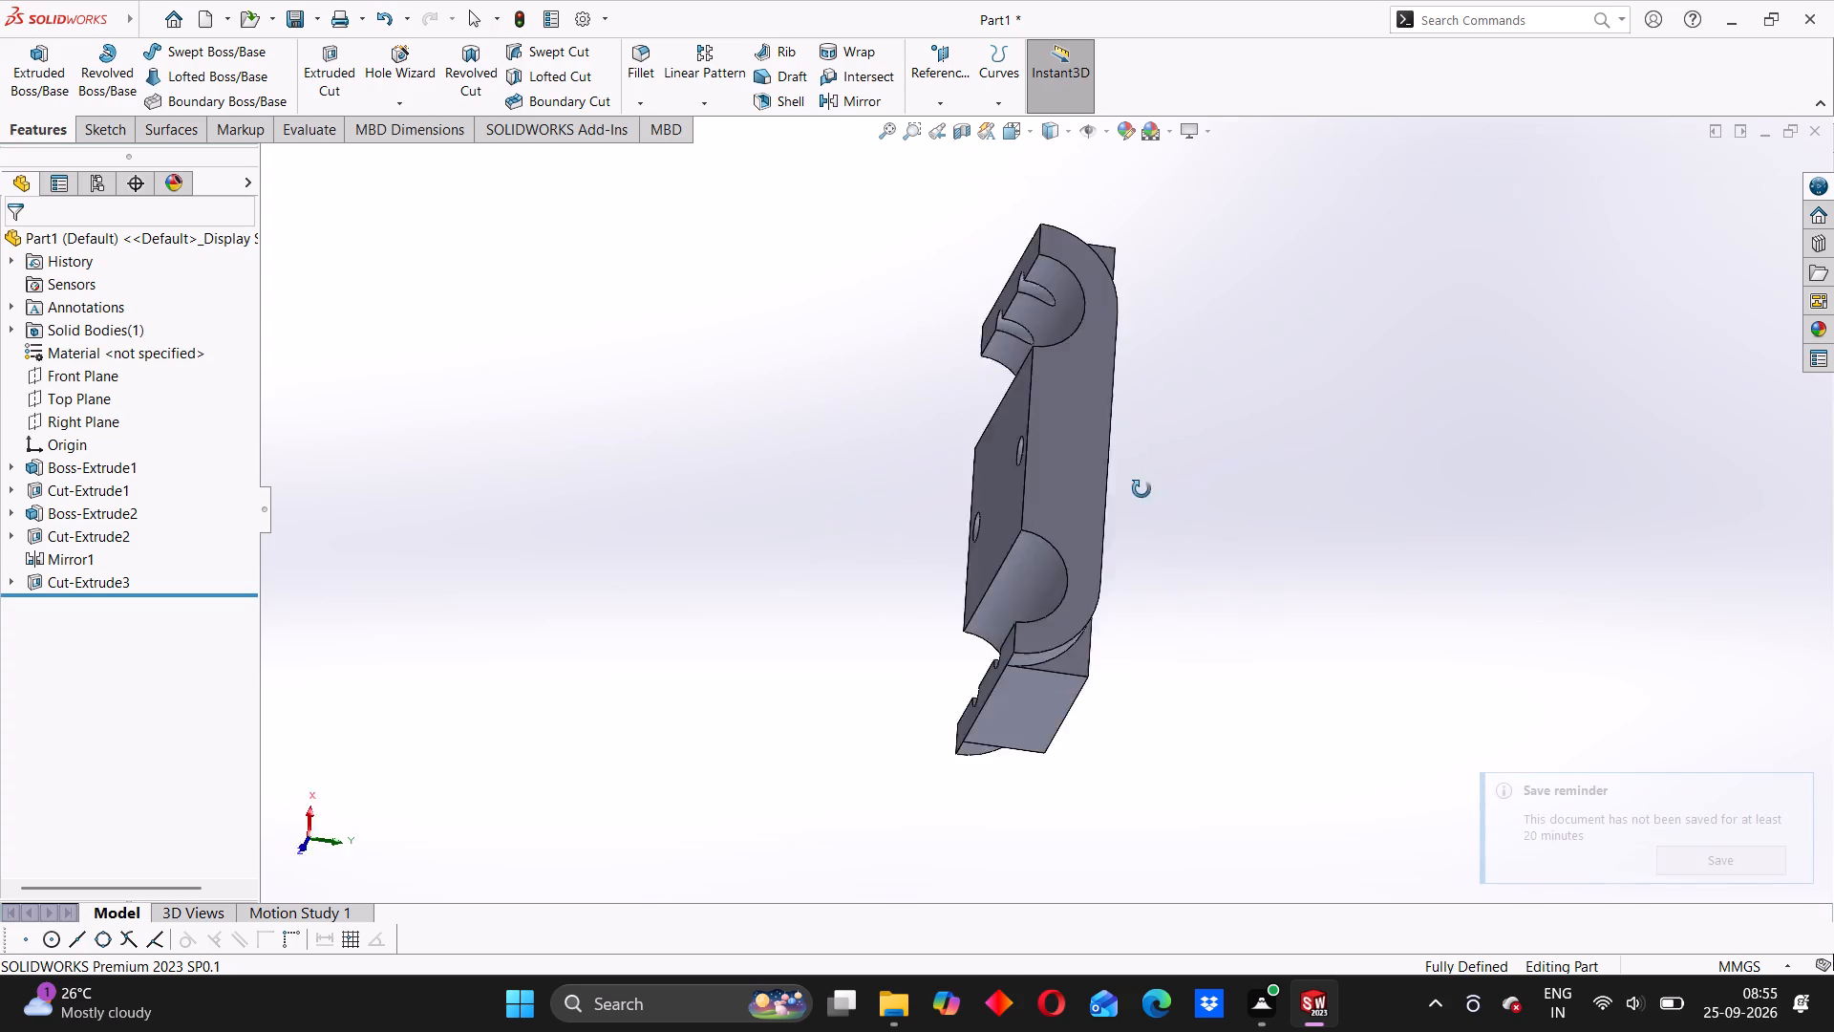
{"action": "middle_click_drag", "start_coordinate": [1141, 489], "coordinate": [1003, 466]}
{"action": "scroll", "coordinate": [921, 455], "scroll_direction": "up", "scroll_amount": 2}
{"action": "middle_click_drag", "start_coordinate": [958, 575], "coordinate": [1010, 503]}
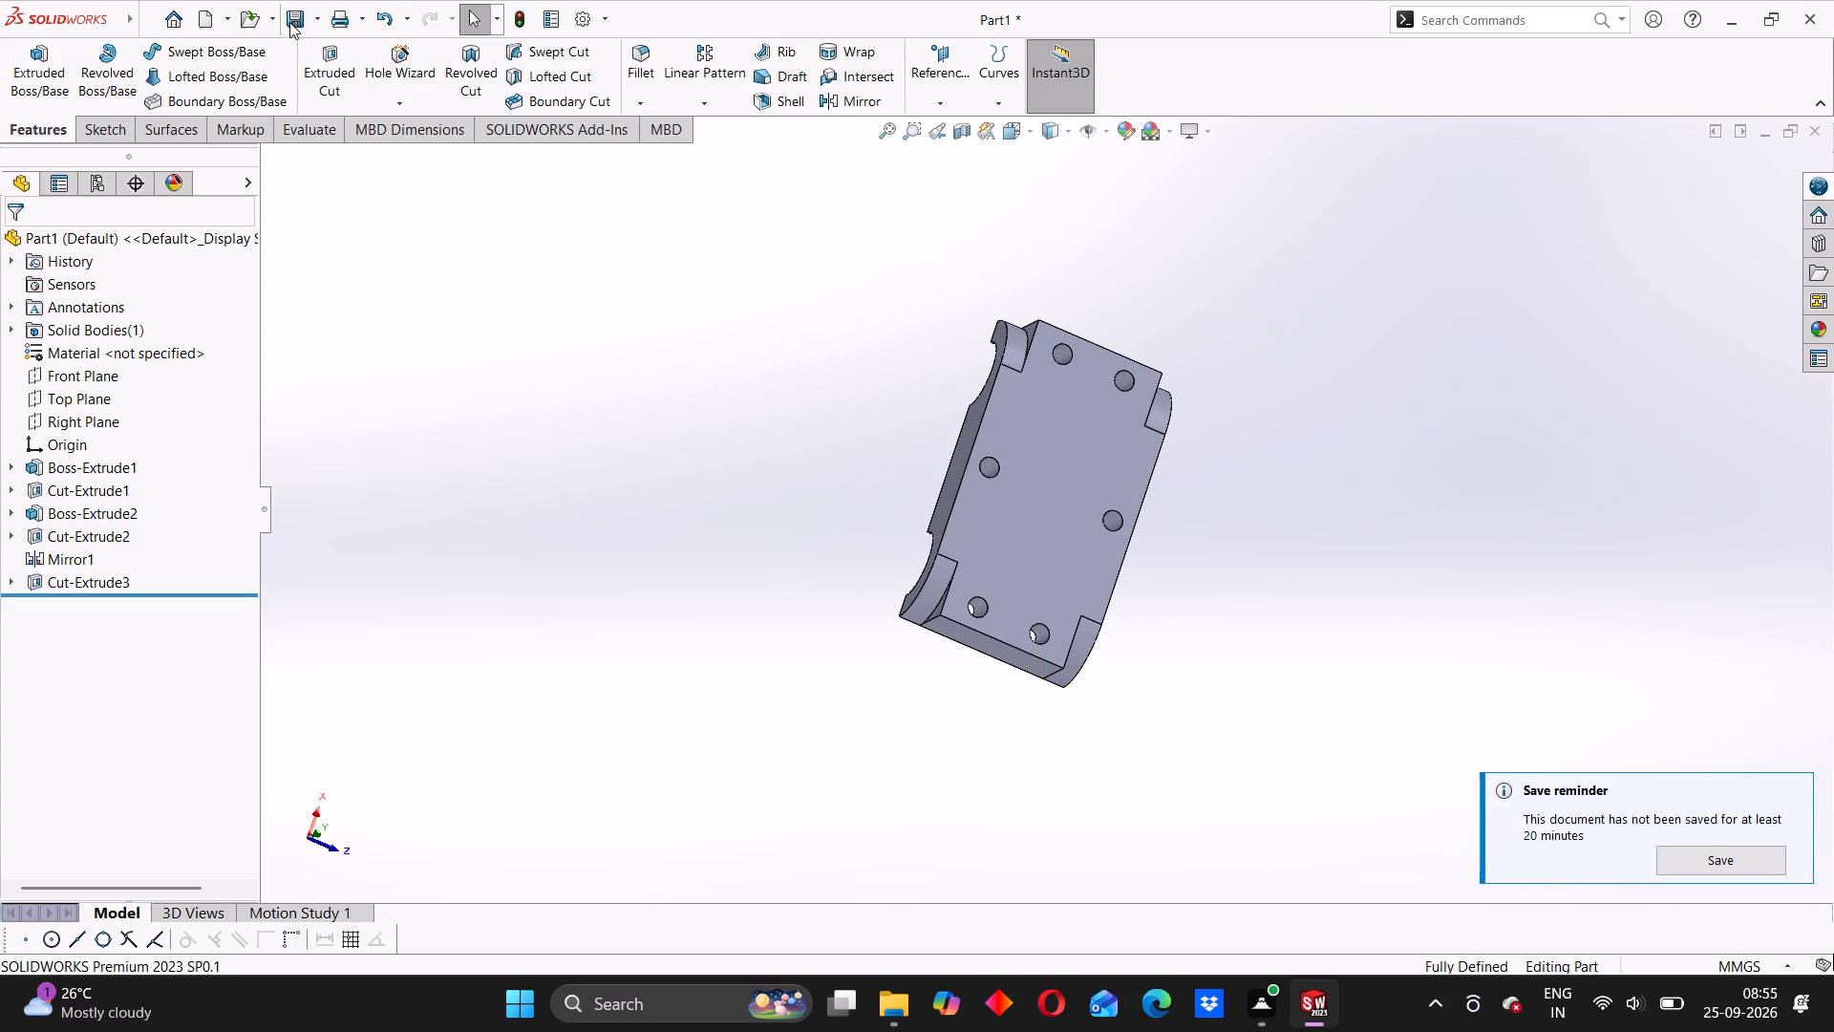
Save the part as Part1 in the ASSEMBLY 4 folder, replacing the existing file.
{"action": "left_click", "coordinate": [318, 22]}
{"action": "left_click", "coordinate": [346, 79]}
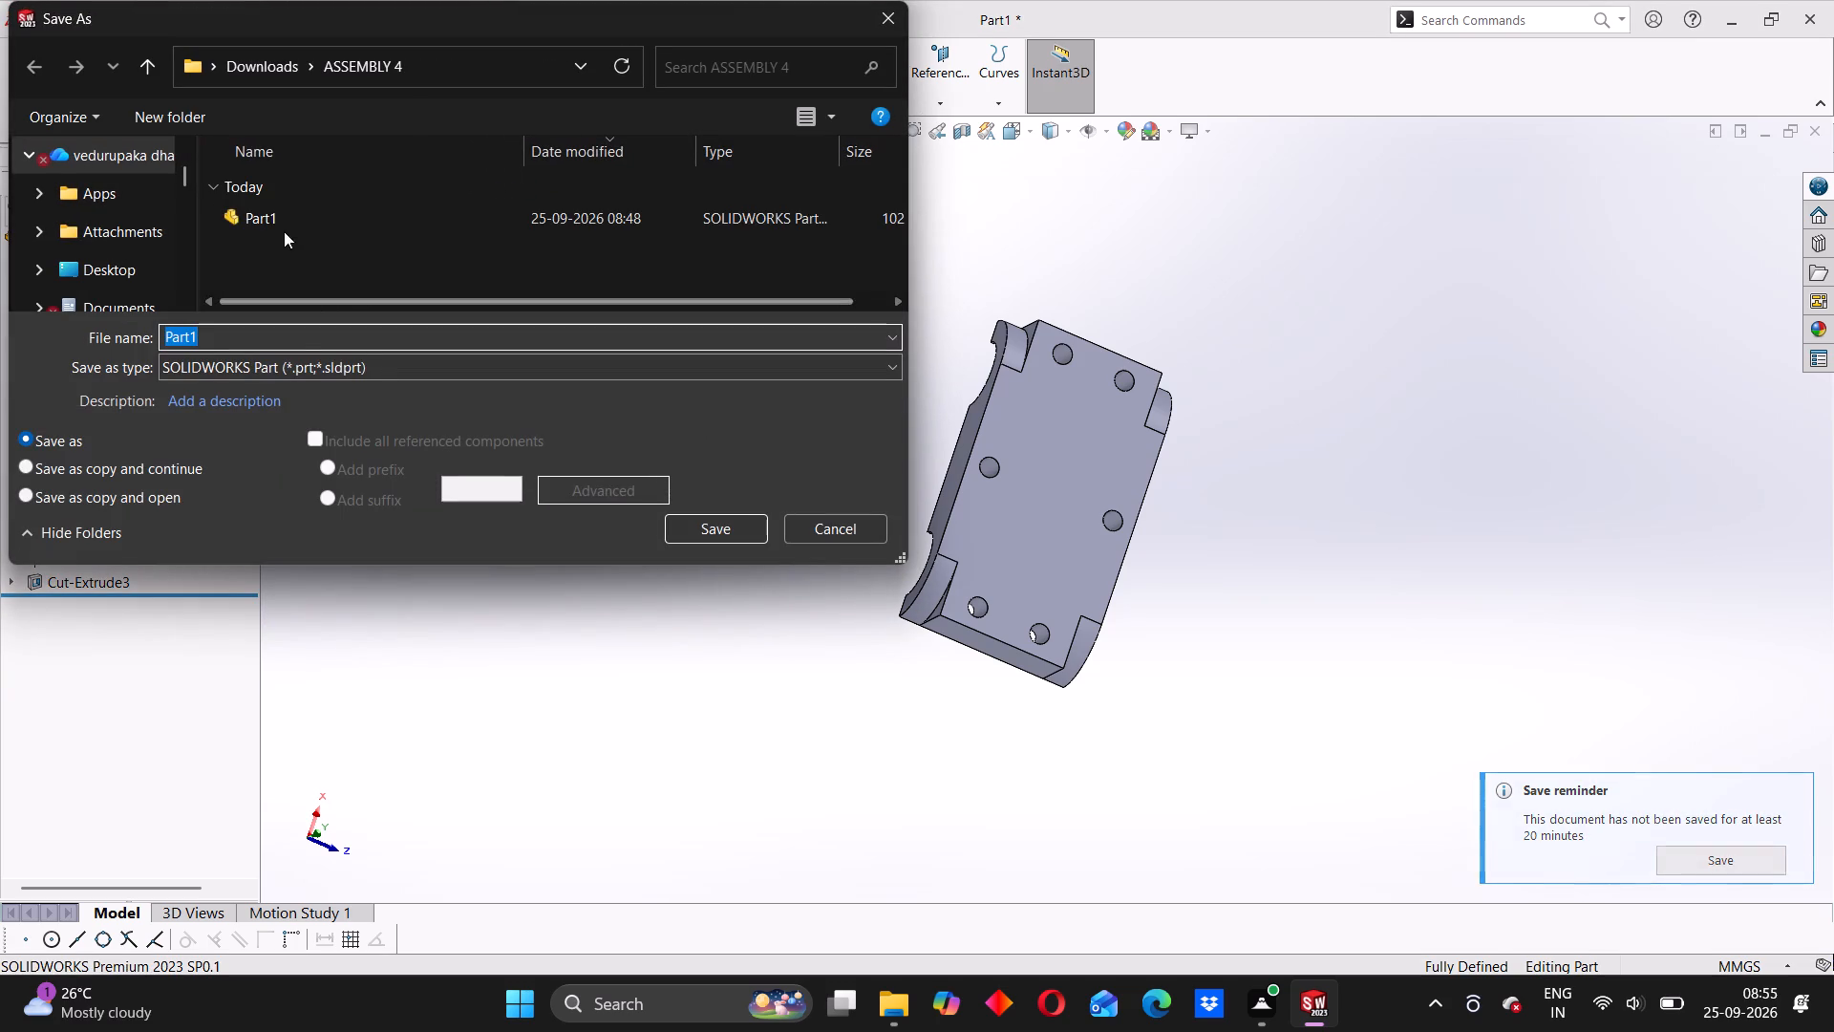
{"action": "left_click", "coordinate": [686, 531]}
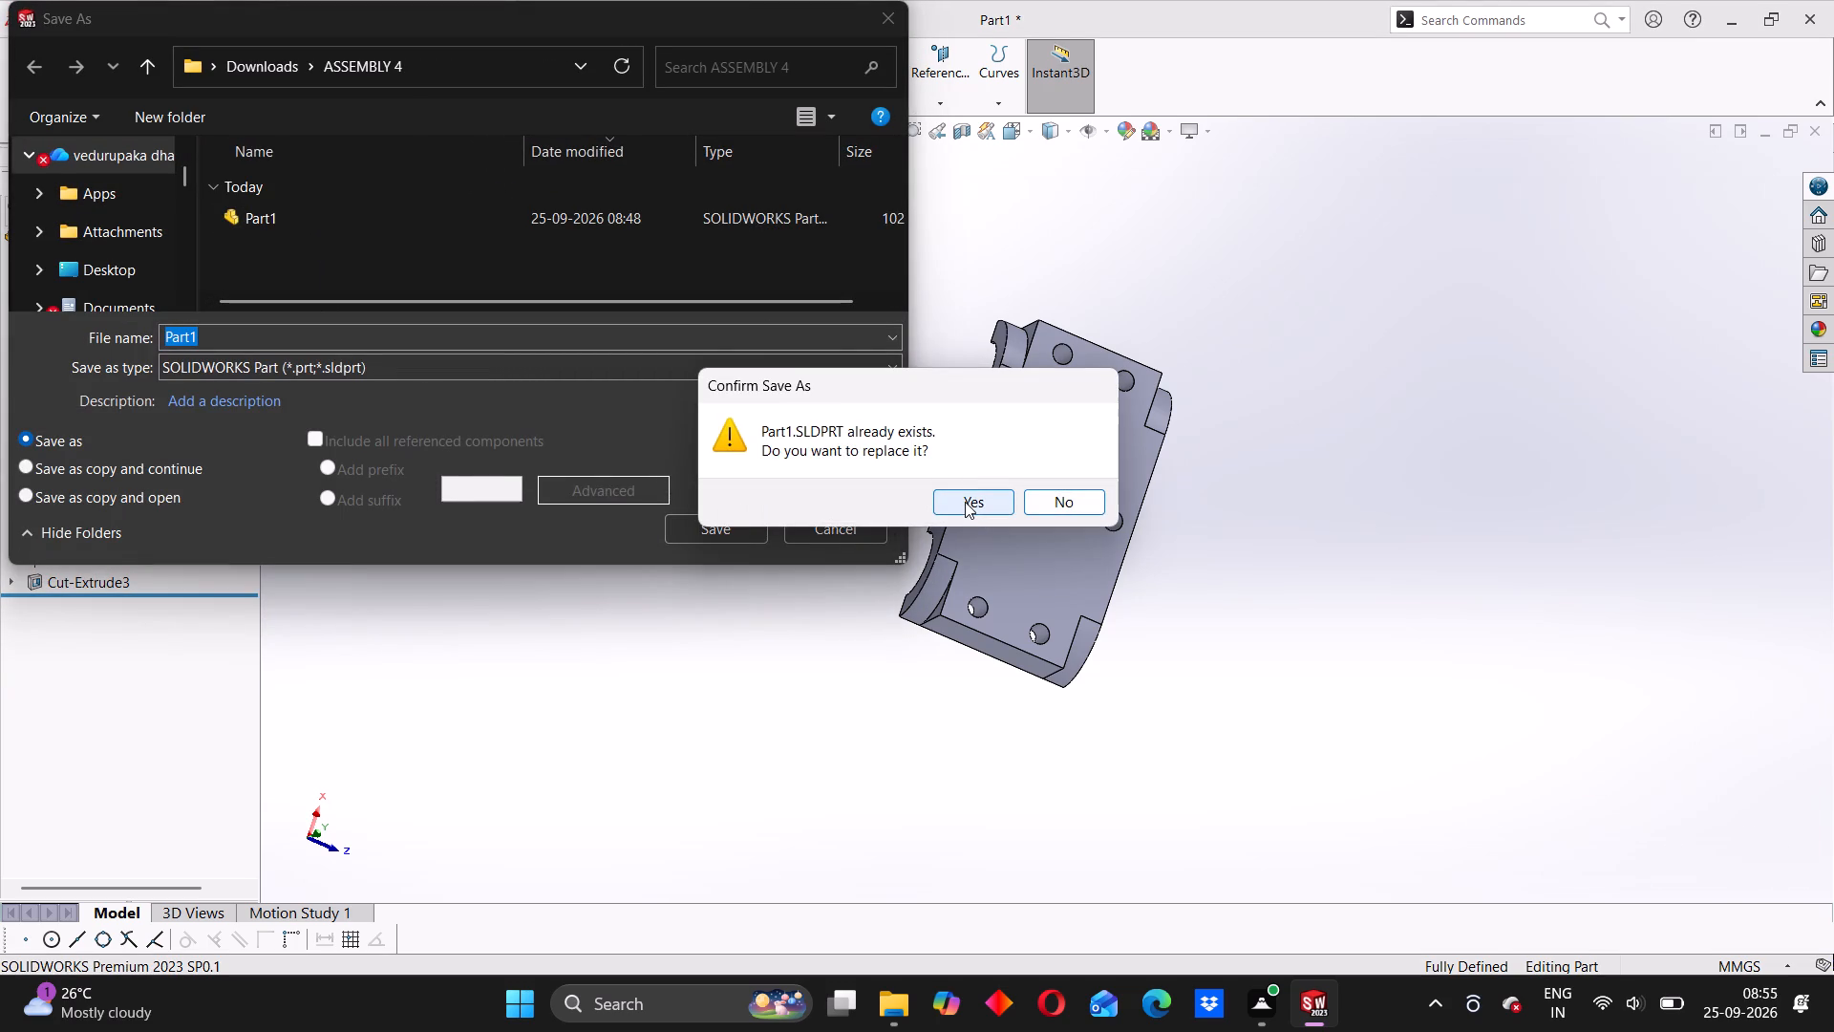
{"action": "left_click", "coordinate": [965, 502]}
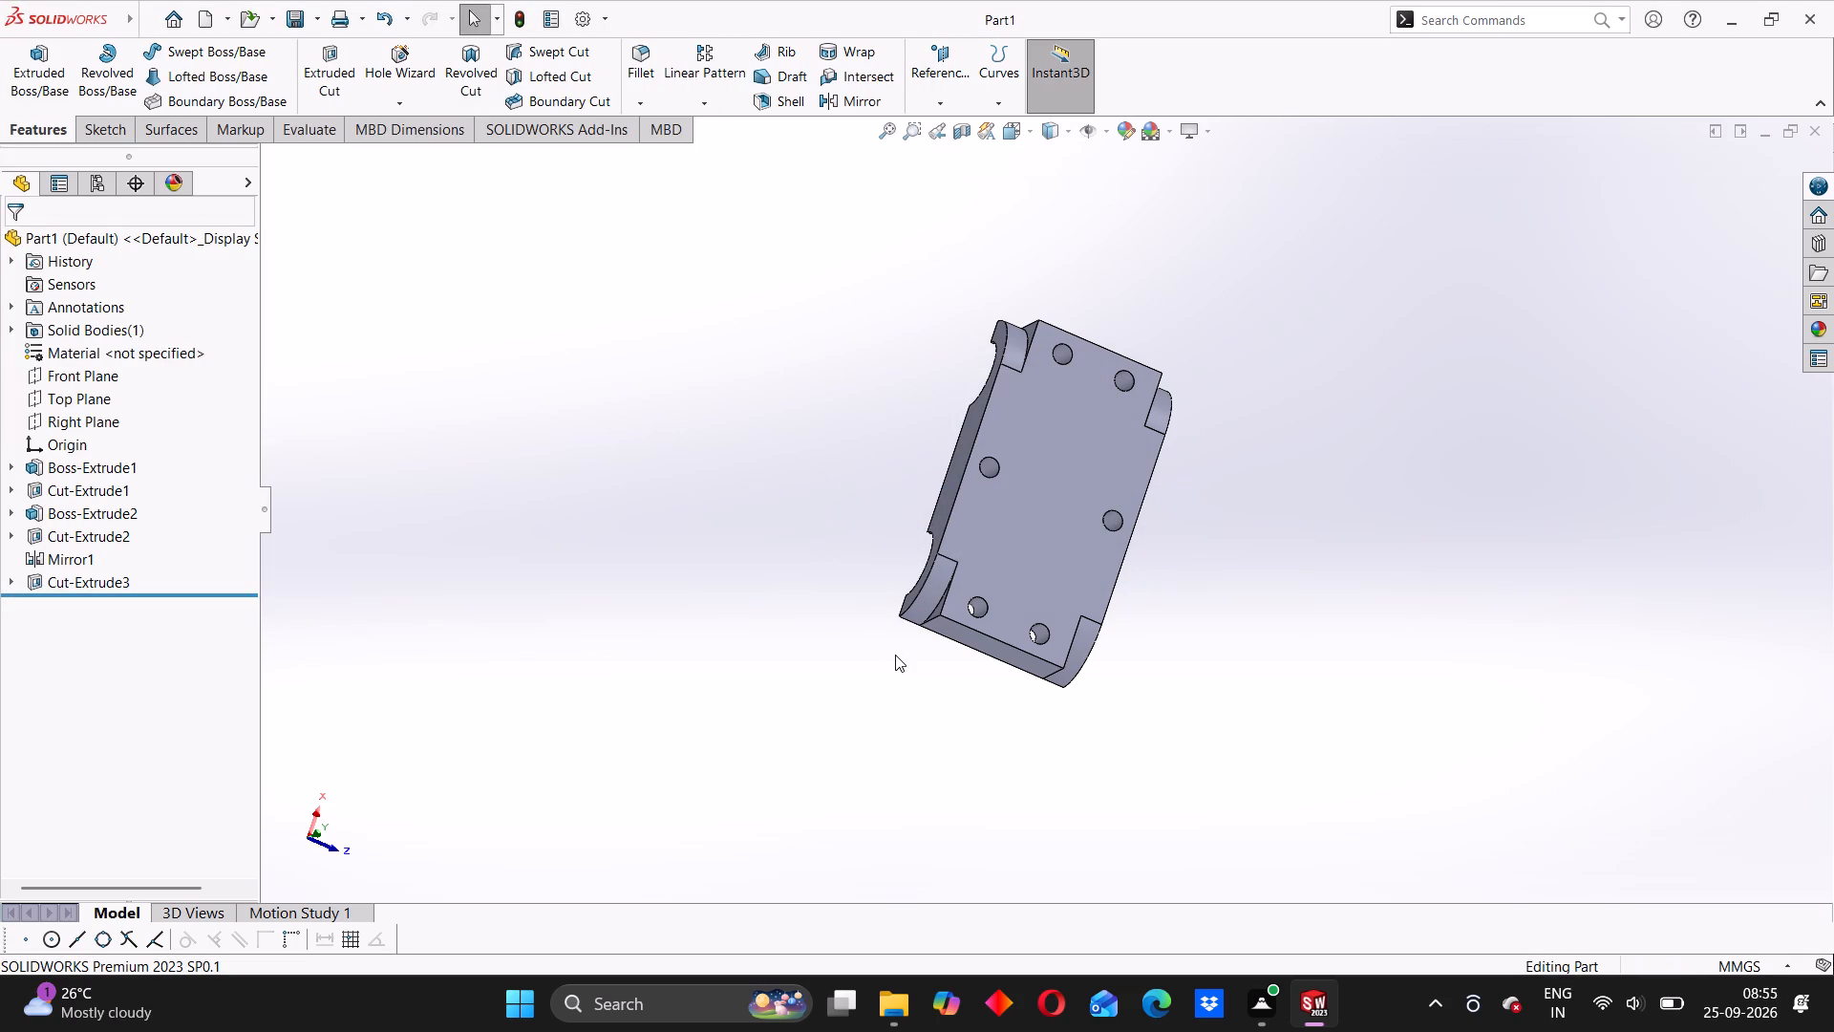
Close the CAD application after saving the part.
{"action": "left_click", "coordinate": [1811, 20]}
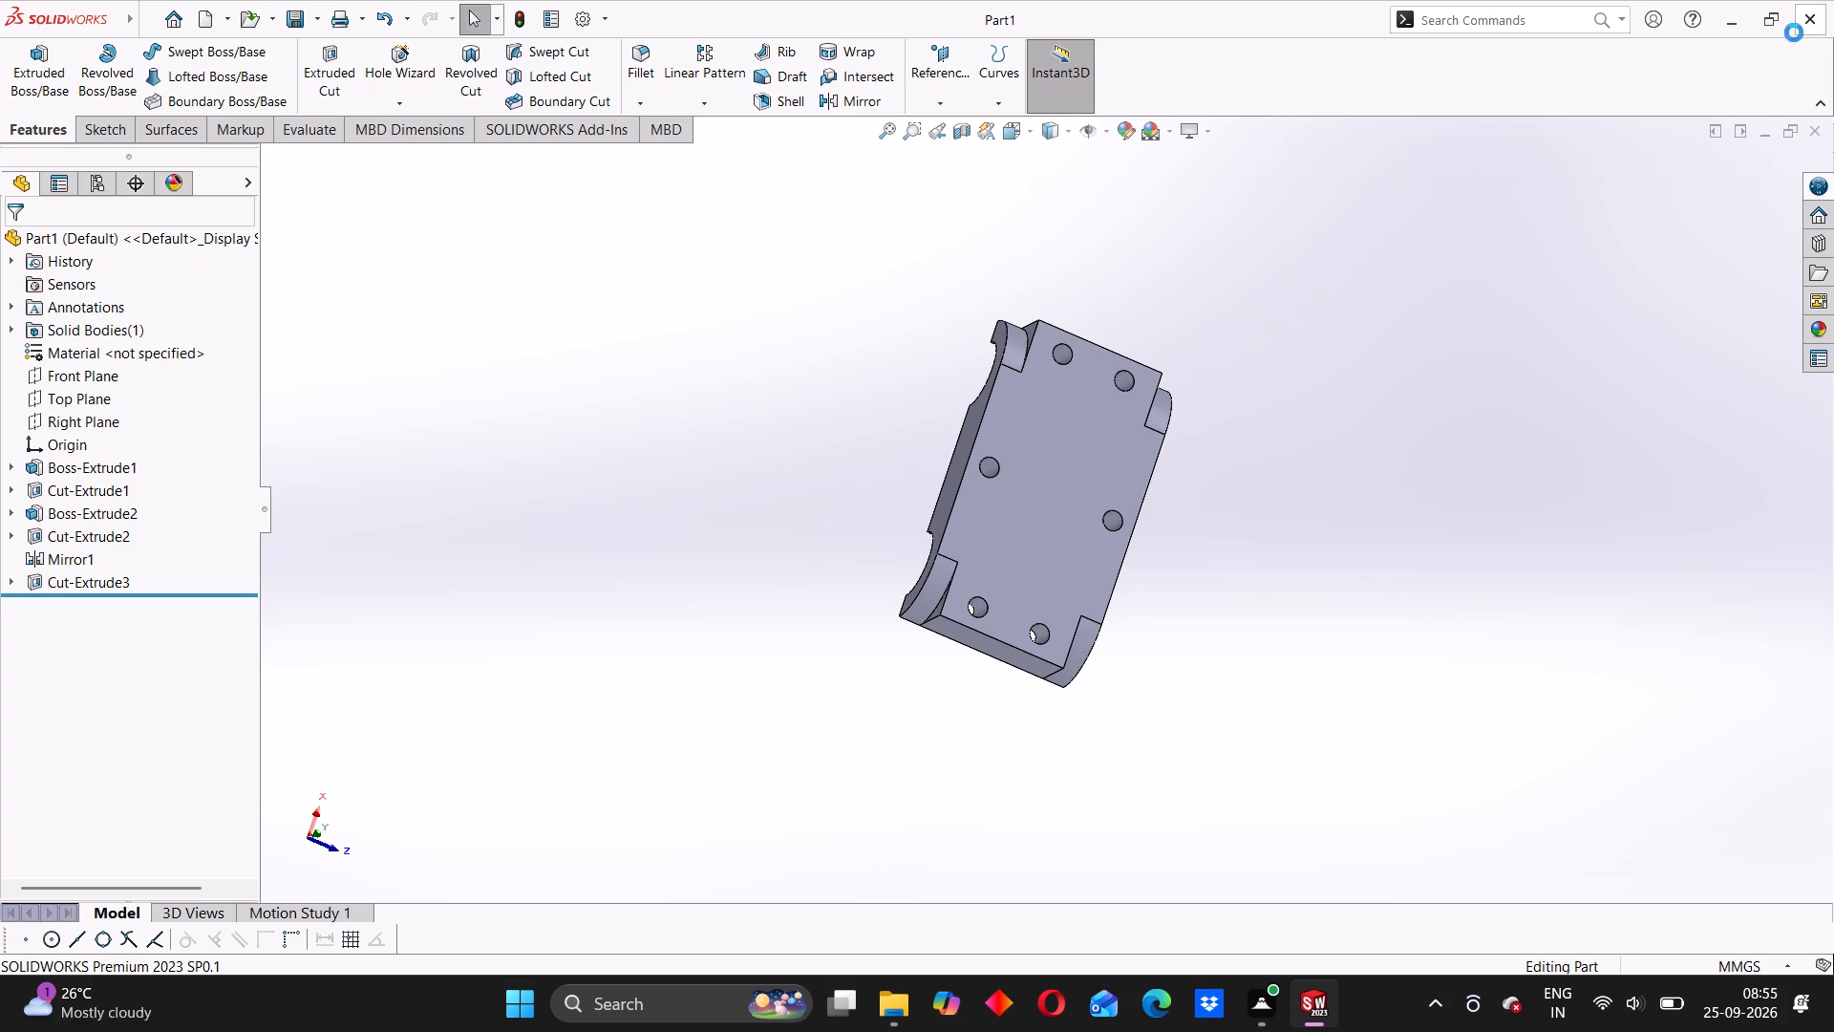
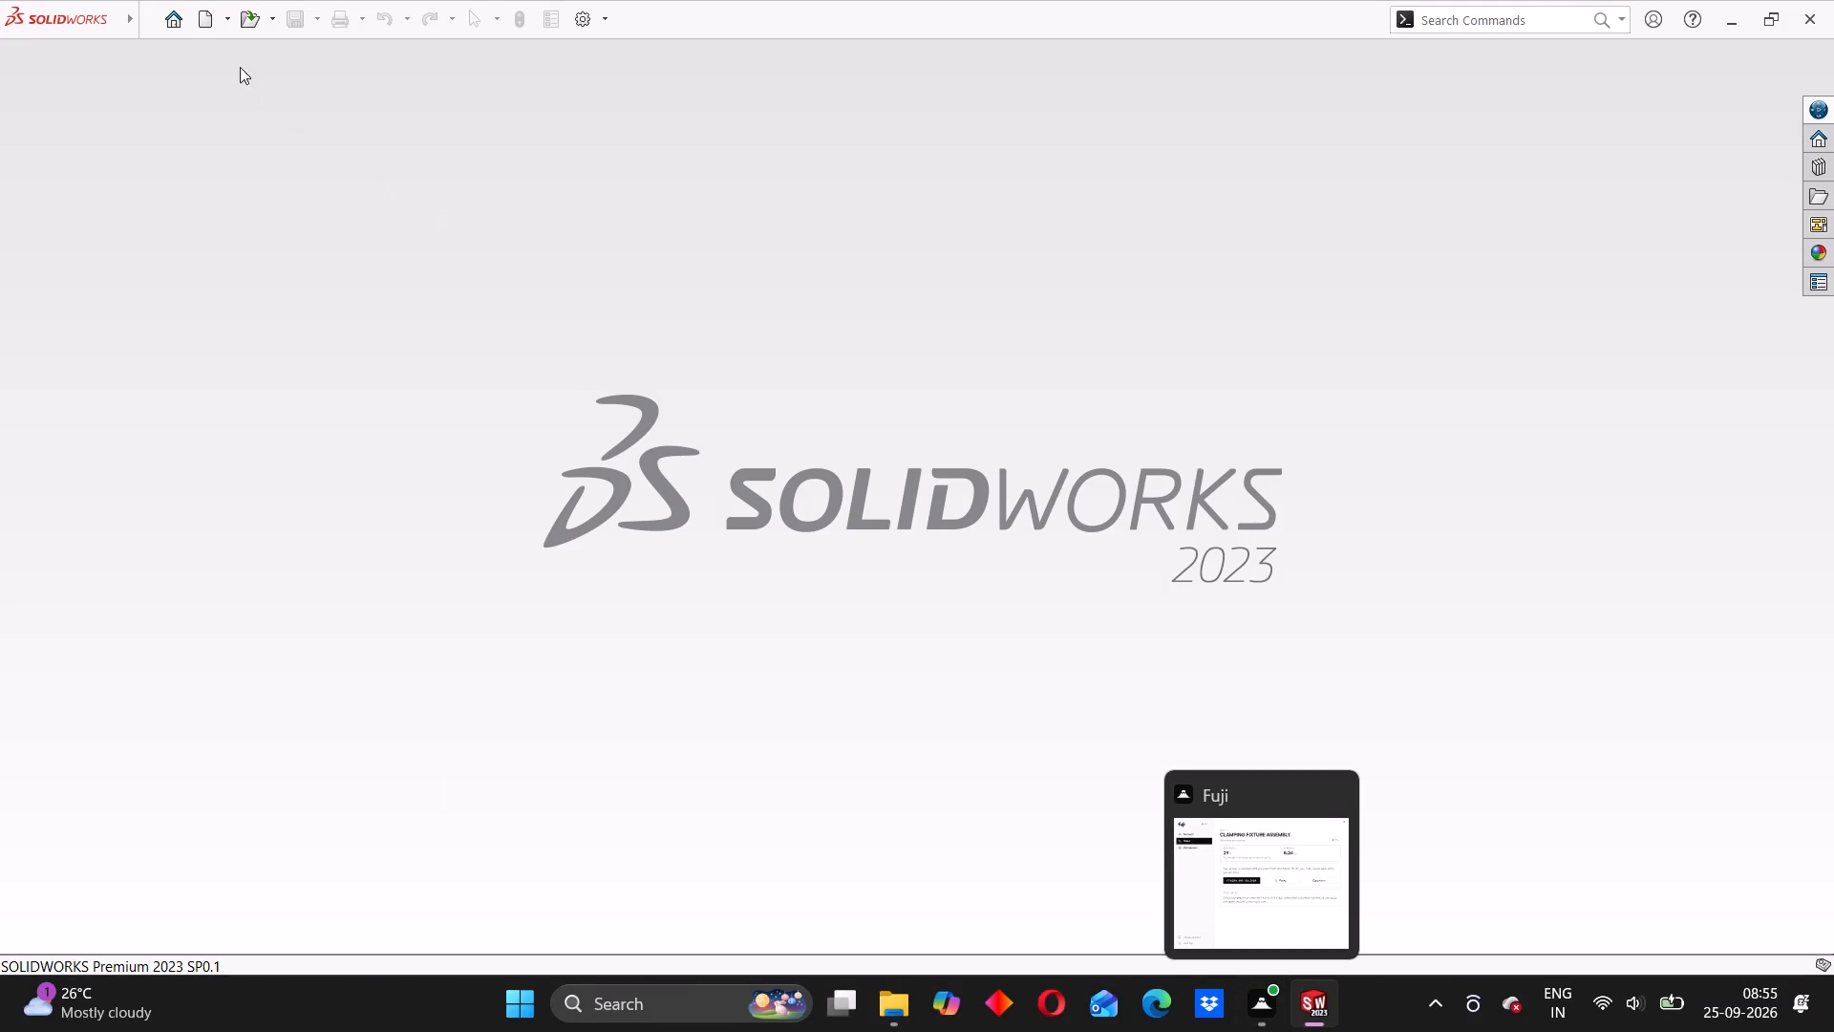
Create a new part document and open a sketch on the Front Plane.
{"action": "left_click", "coordinate": [179, 26]}
{"action": "left_click", "coordinate": [522, 334]}
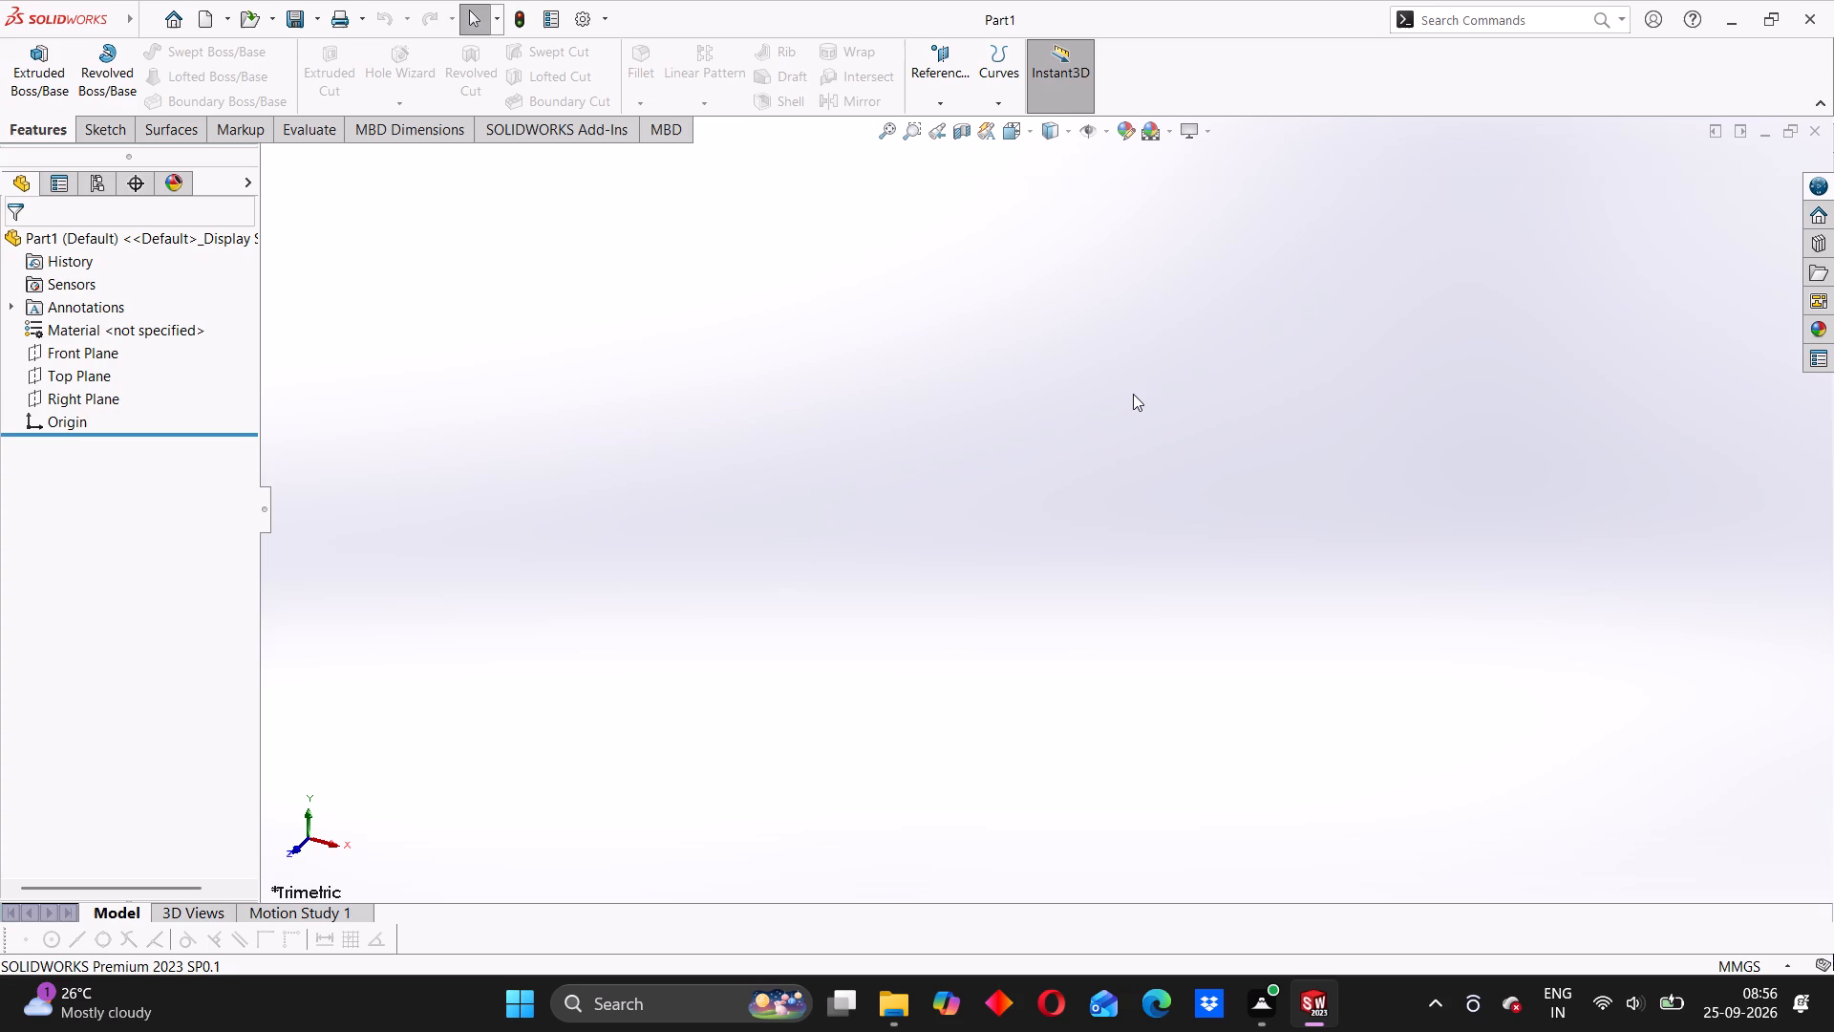
{"action": "left_click", "coordinate": [103, 351]}
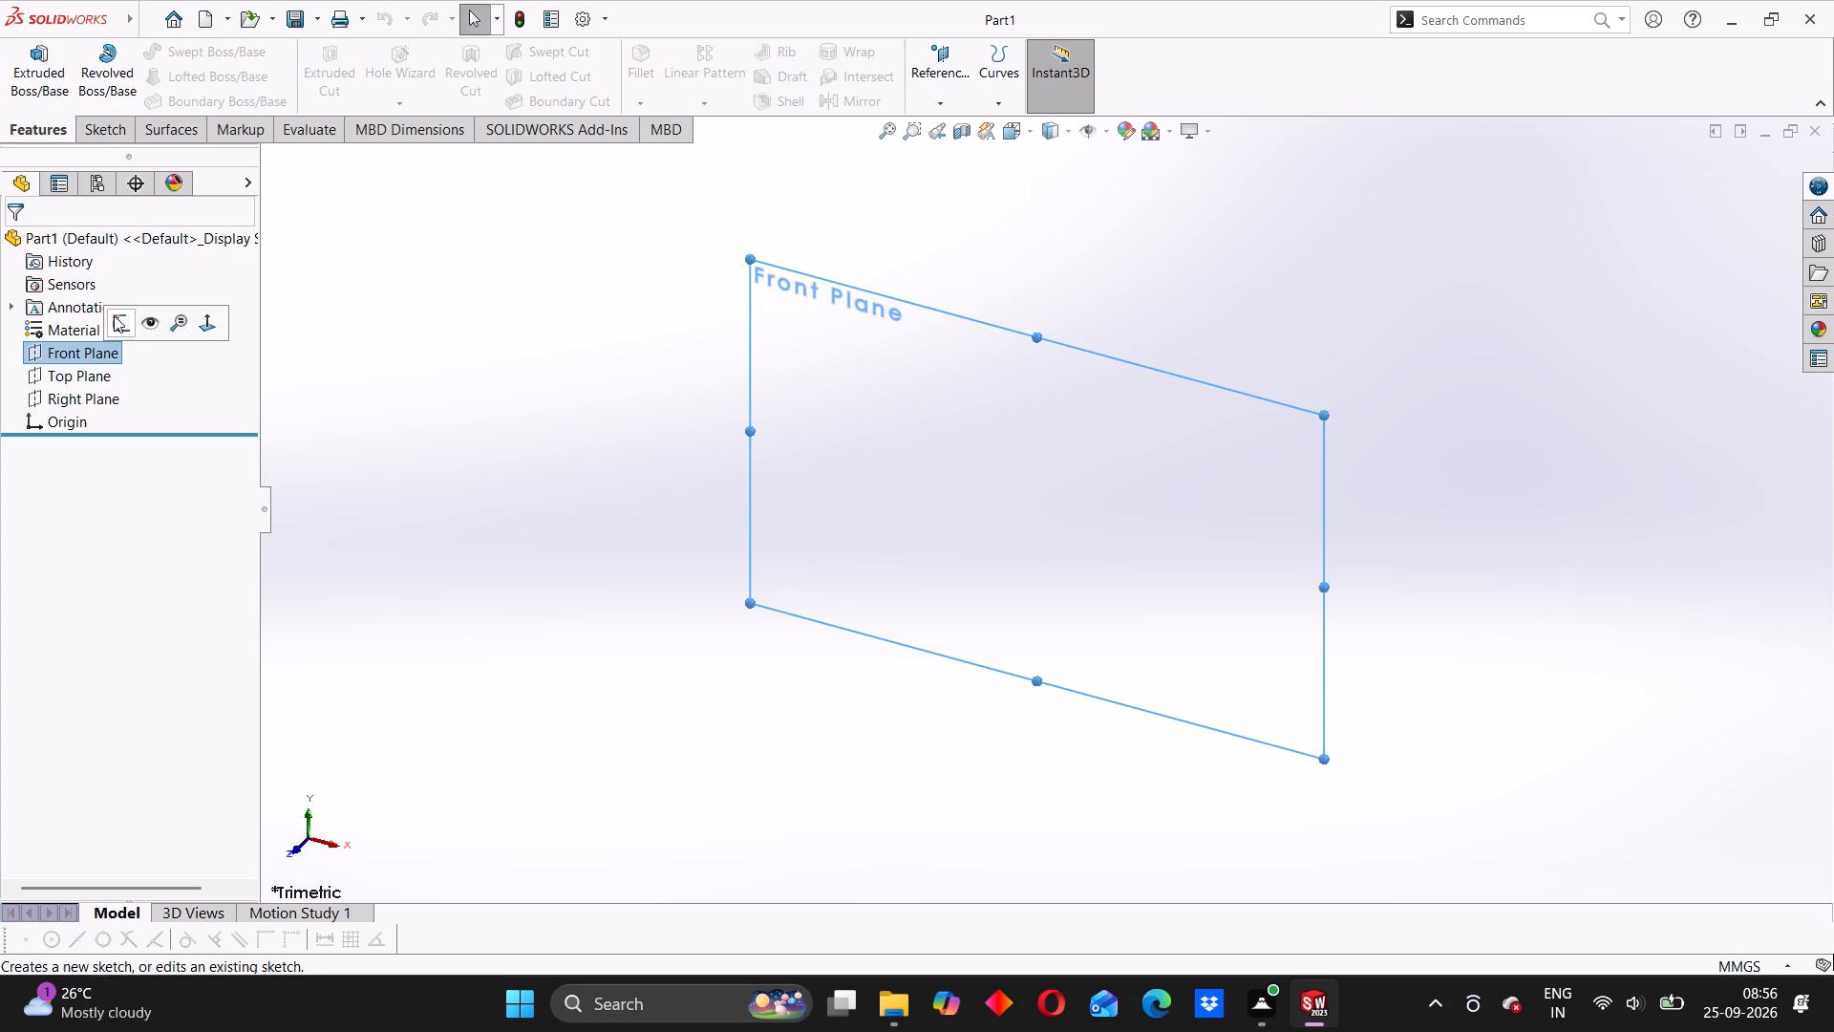
{"action": "left_click", "coordinate": [123, 324]}
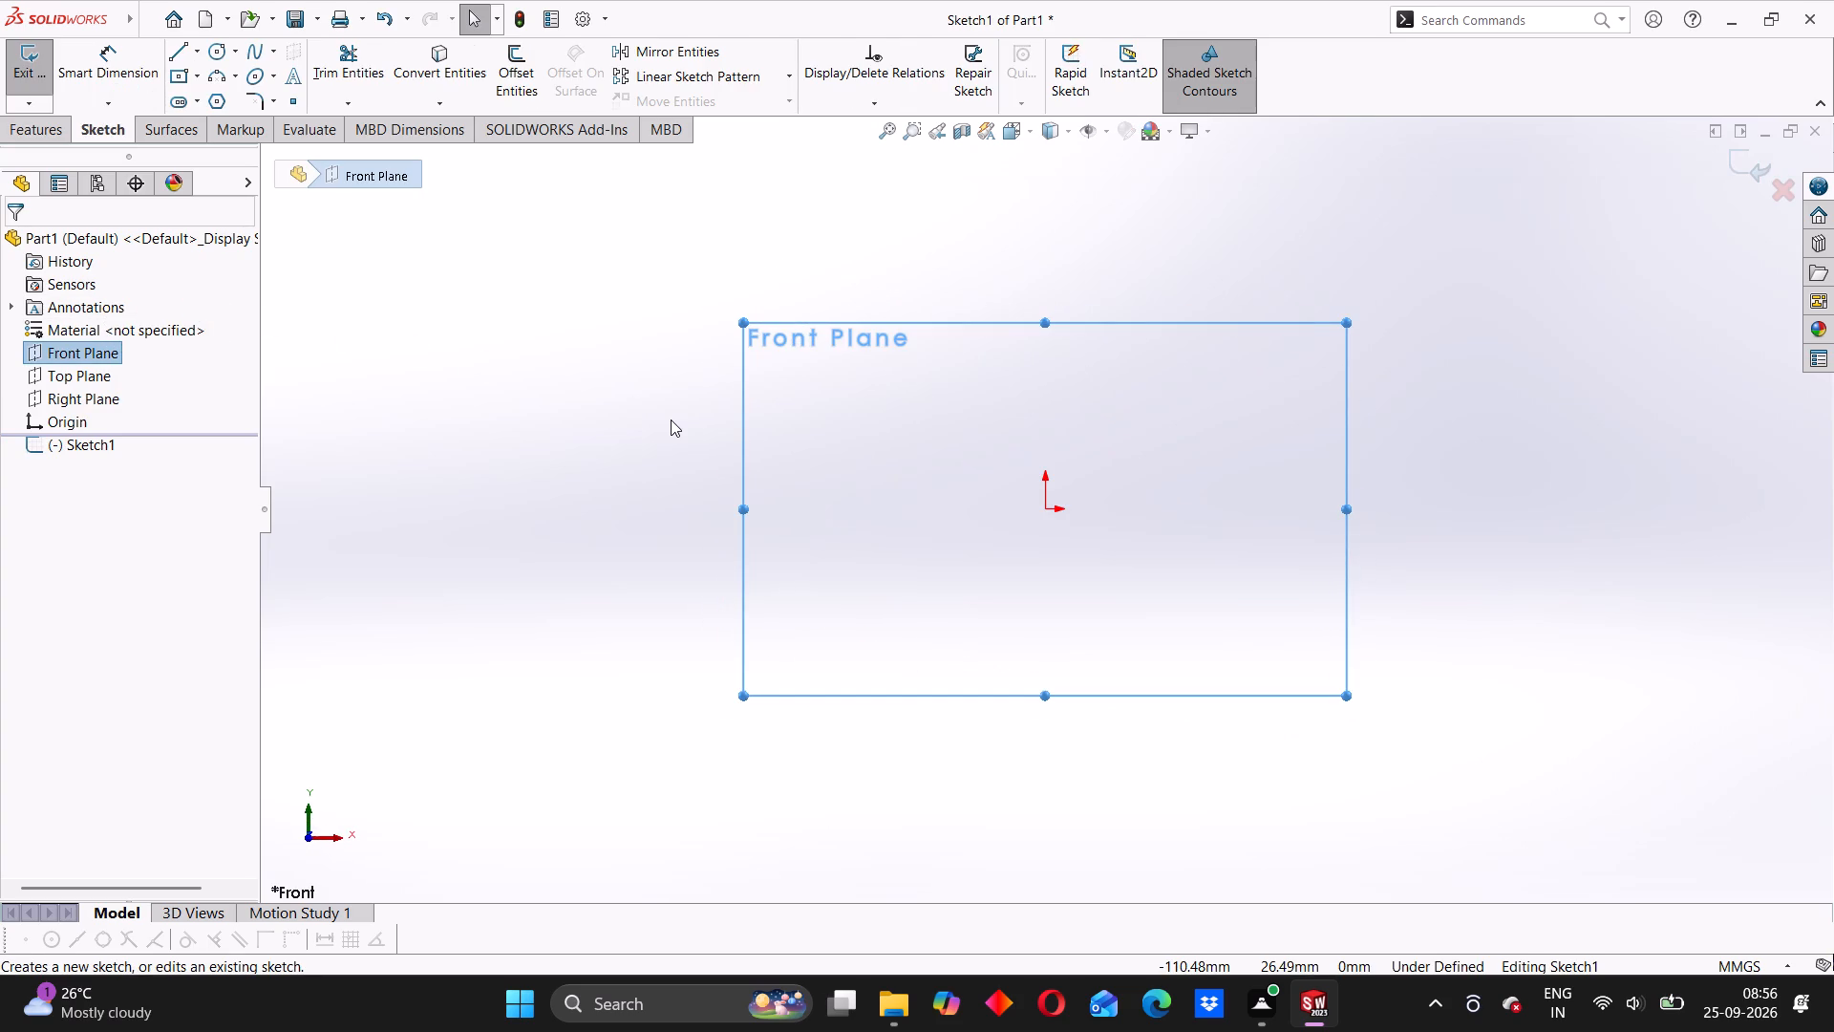
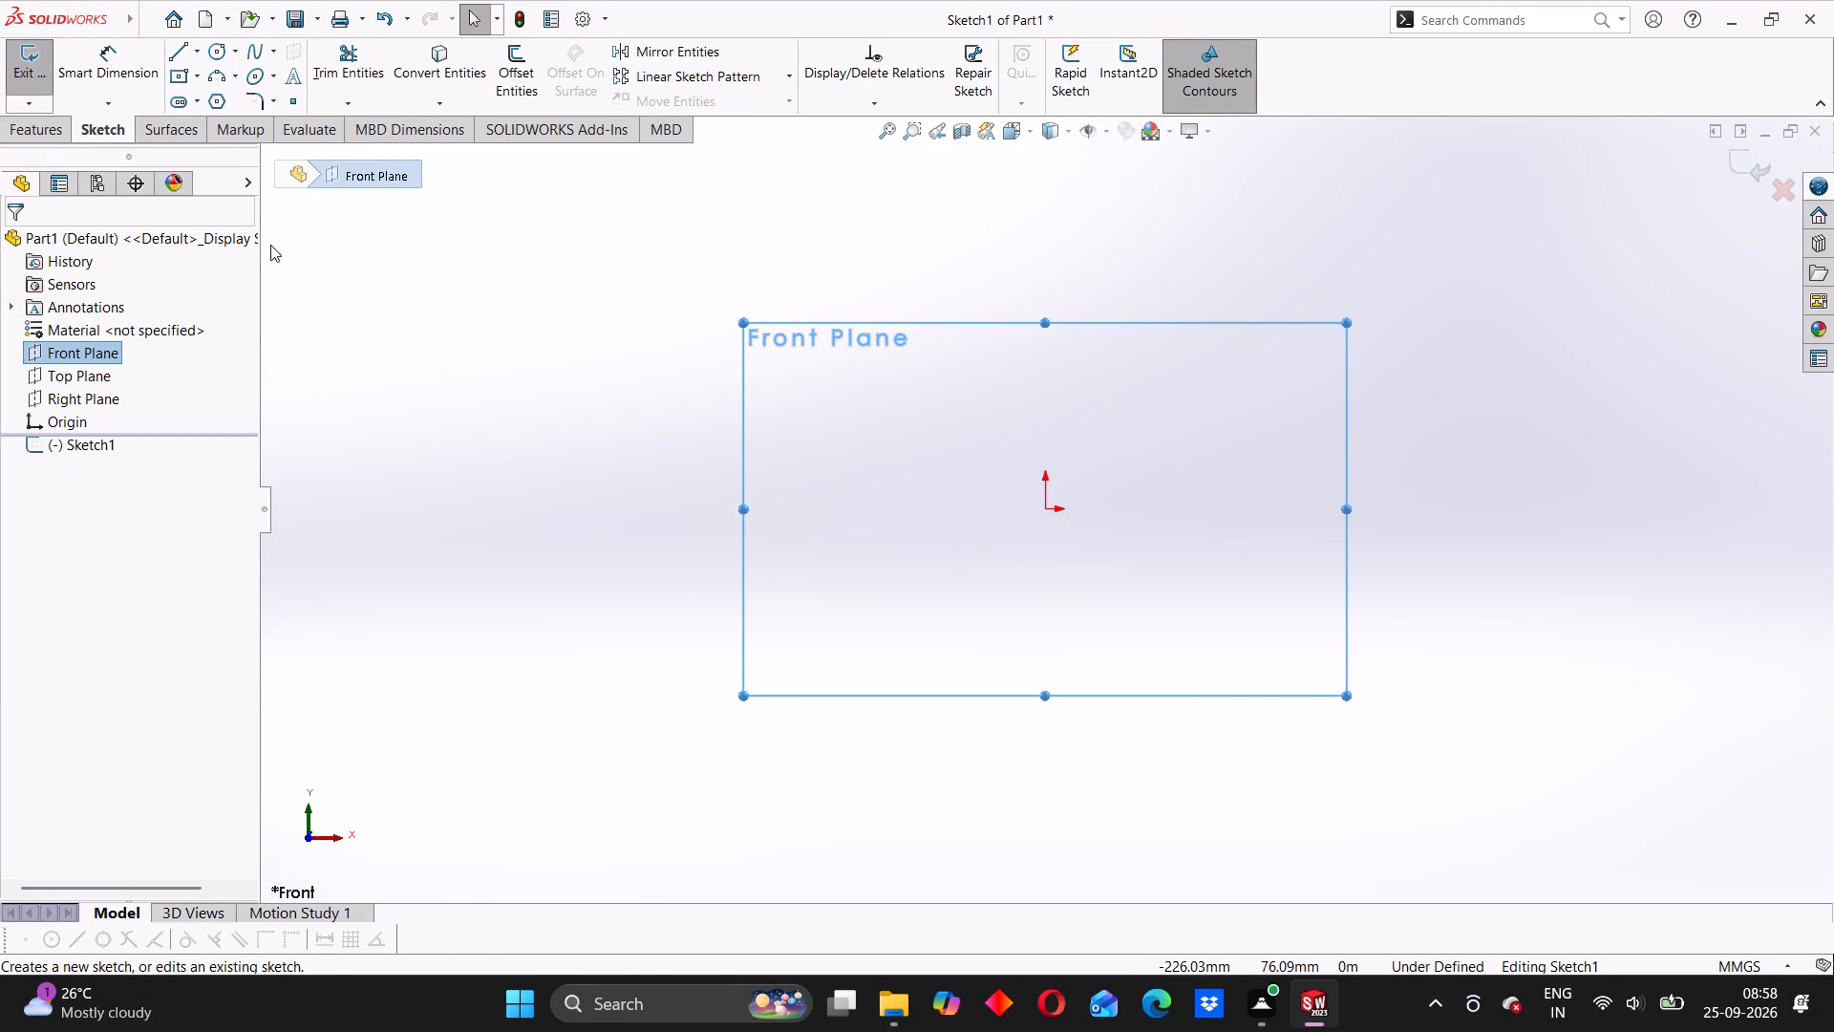
Draw a vertical construction centerline about 115 mm long through the origin.
{"action": "left_click", "coordinate": [179, 56]}
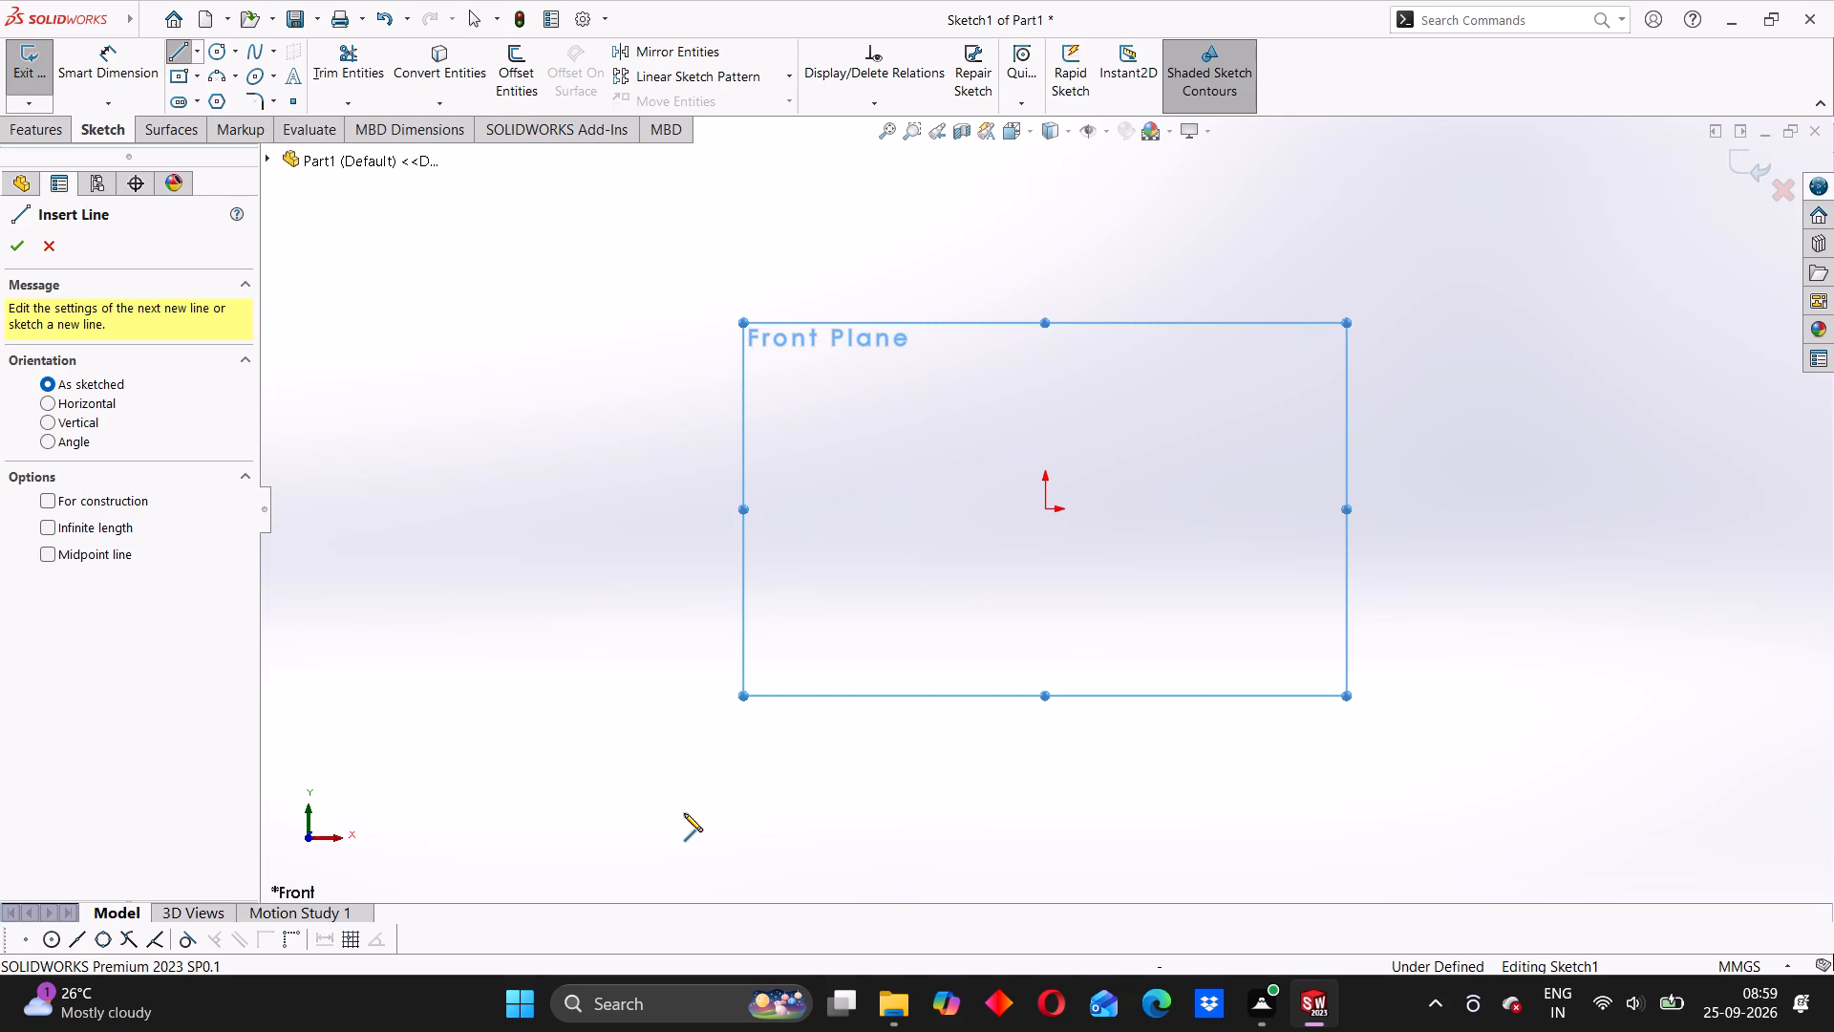
{"action": "left_click", "coordinate": [201, 52]}
{"action": "left_click", "coordinate": [218, 97]}
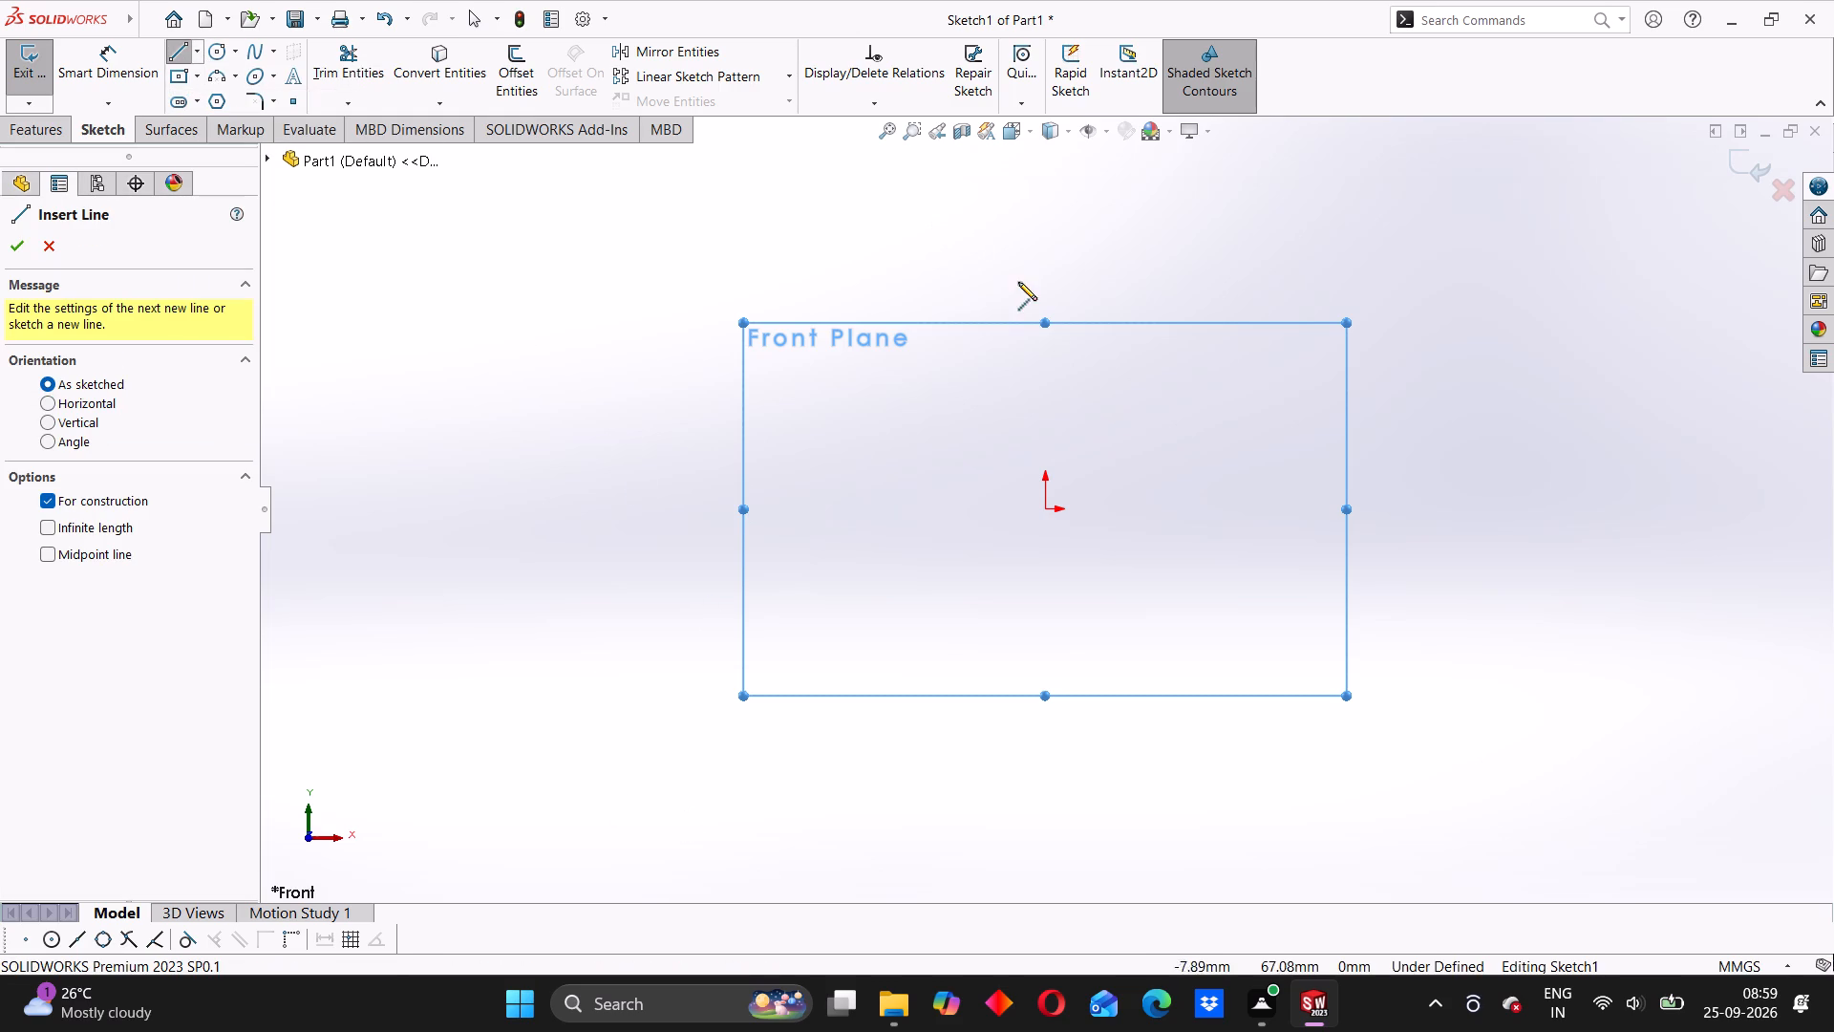
{"action": "left_click", "coordinate": [1044, 302]}
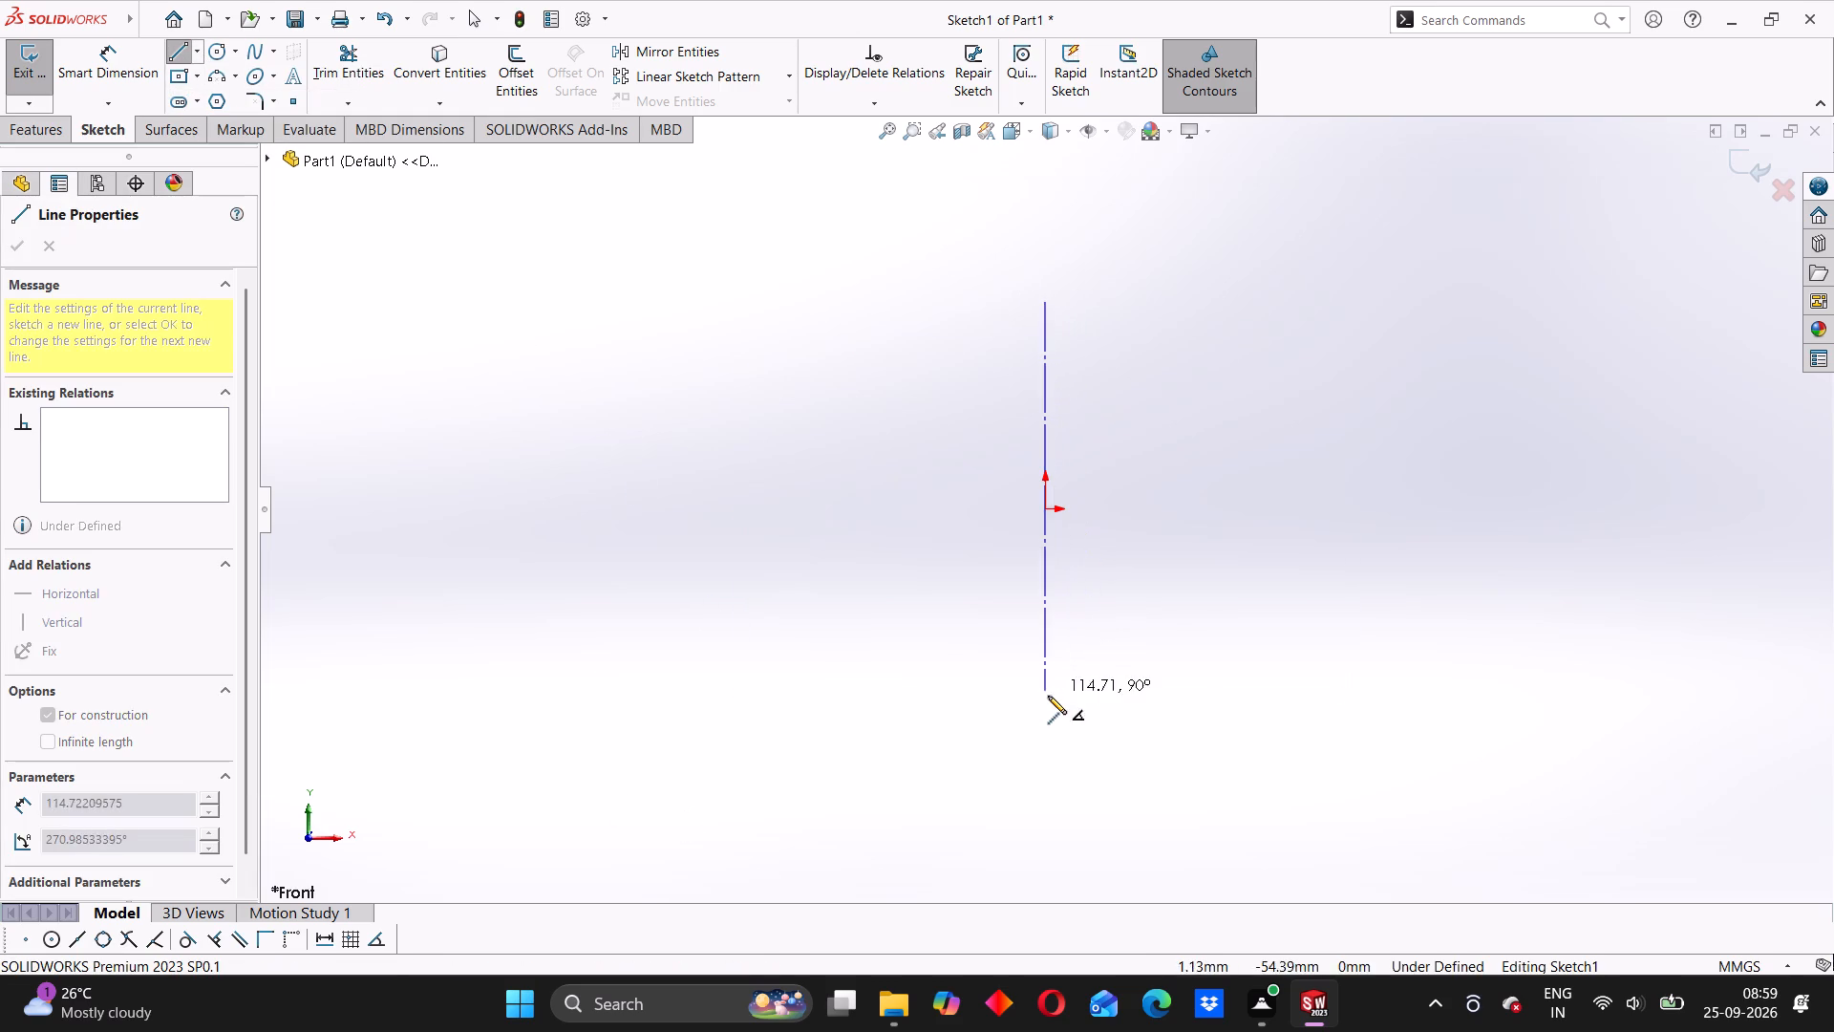
{"action": "left_click", "coordinate": [1047, 703]}
{"action": "right_click", "coordinate": [1138, 460]}
{"action": "left_click", "coordinate": [1170, 477]}
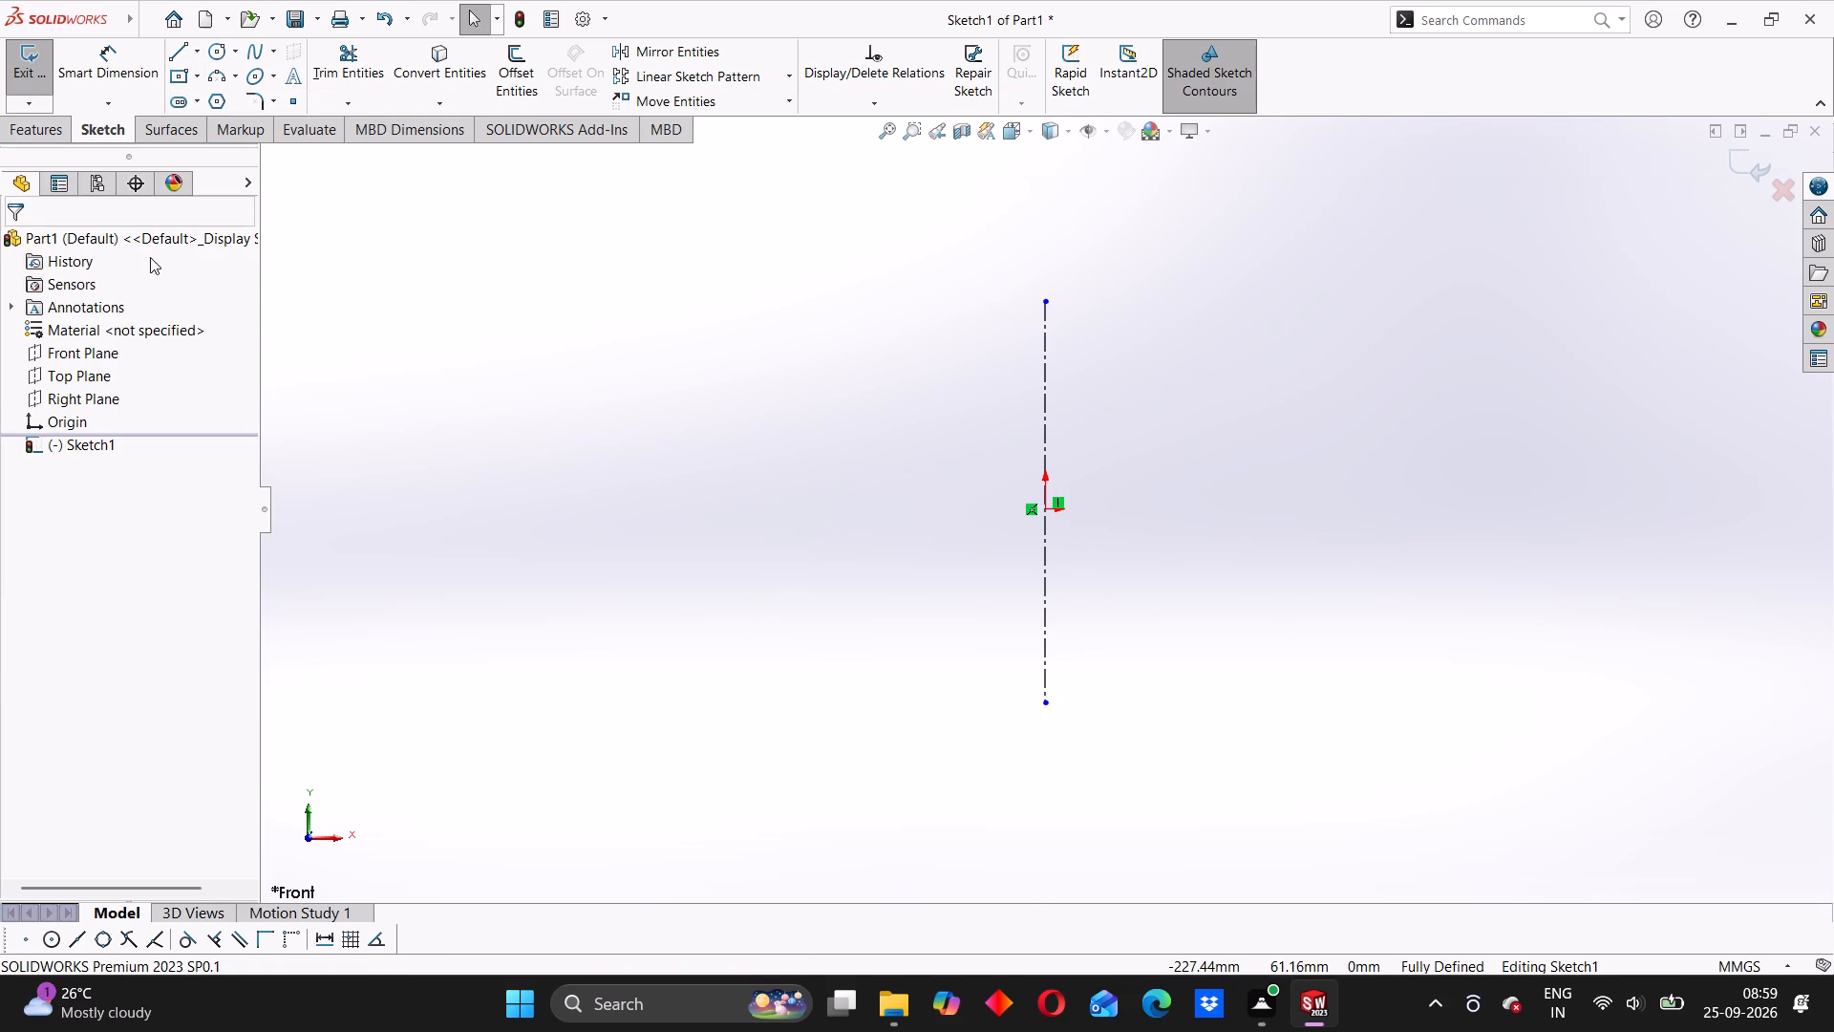
Sketch an open stepped half-profile starting and ending on the centerline, with a top line about 76 mm and a 45° undercut line about 17 mm.
{"action": "left_click", "coordinate": [177, 51]}
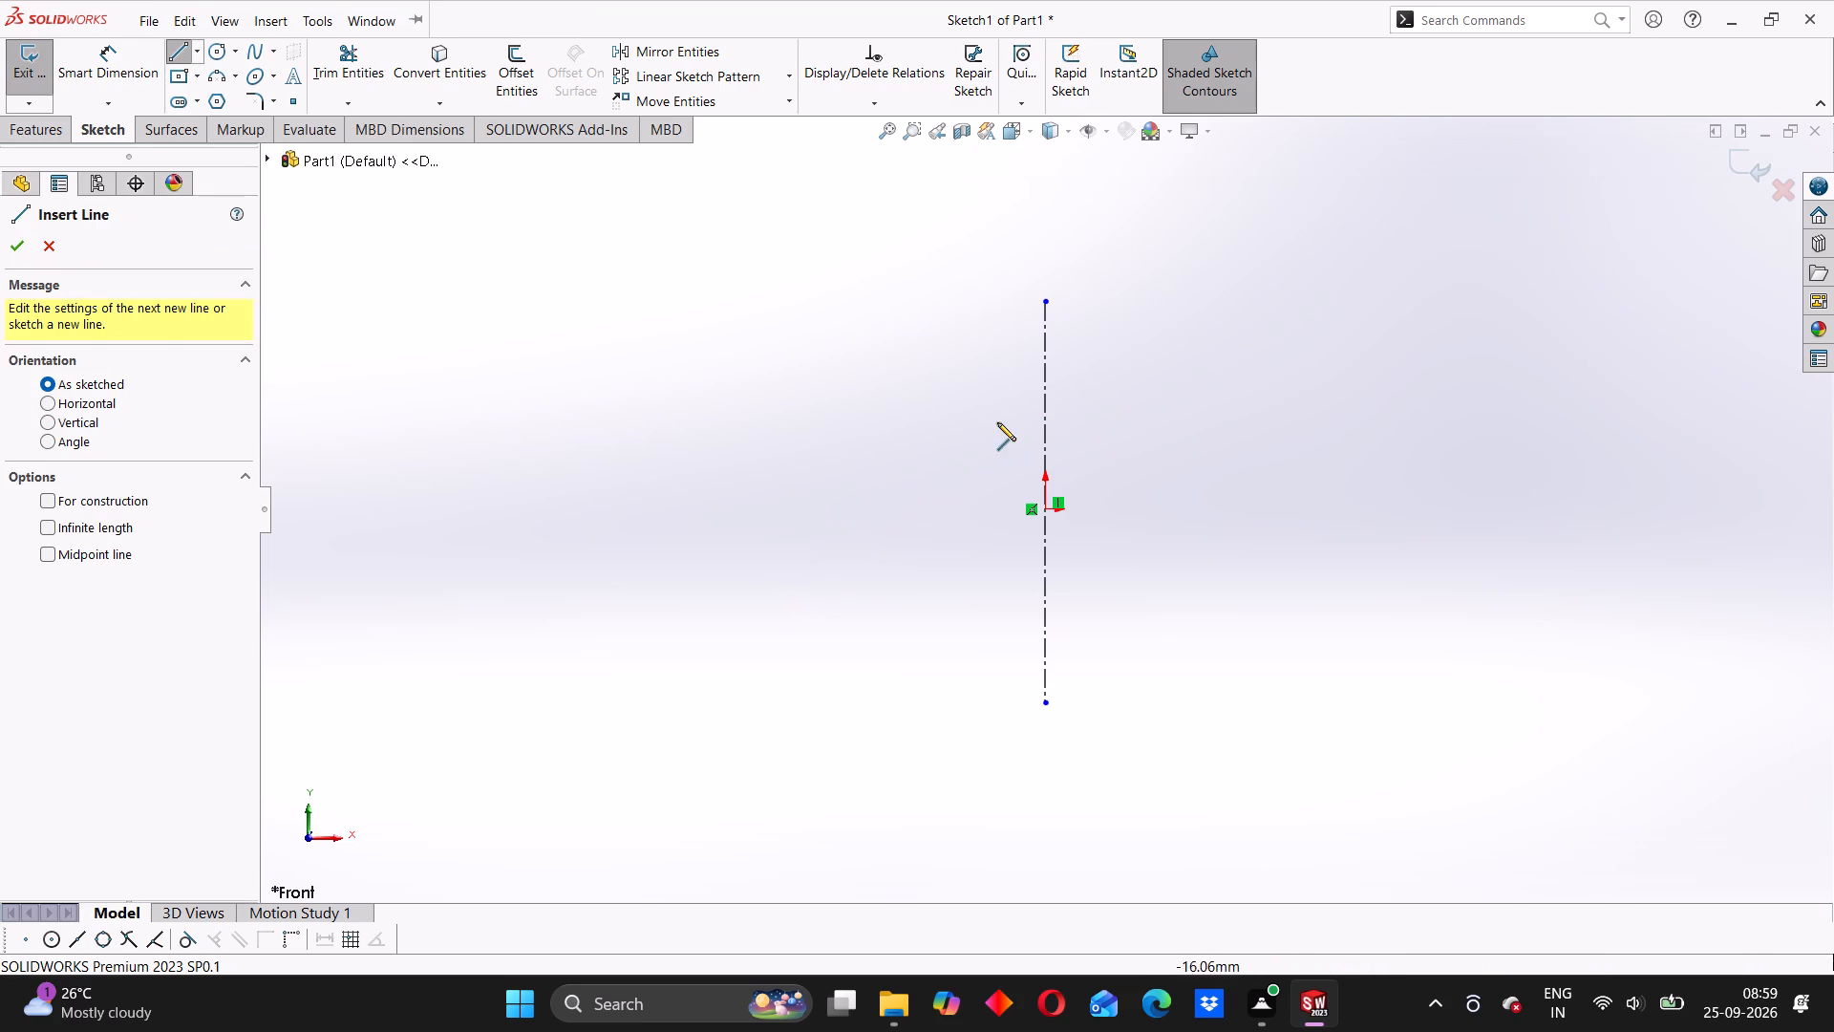
{"action": "left_click", "coordinate": [1044, 405]}
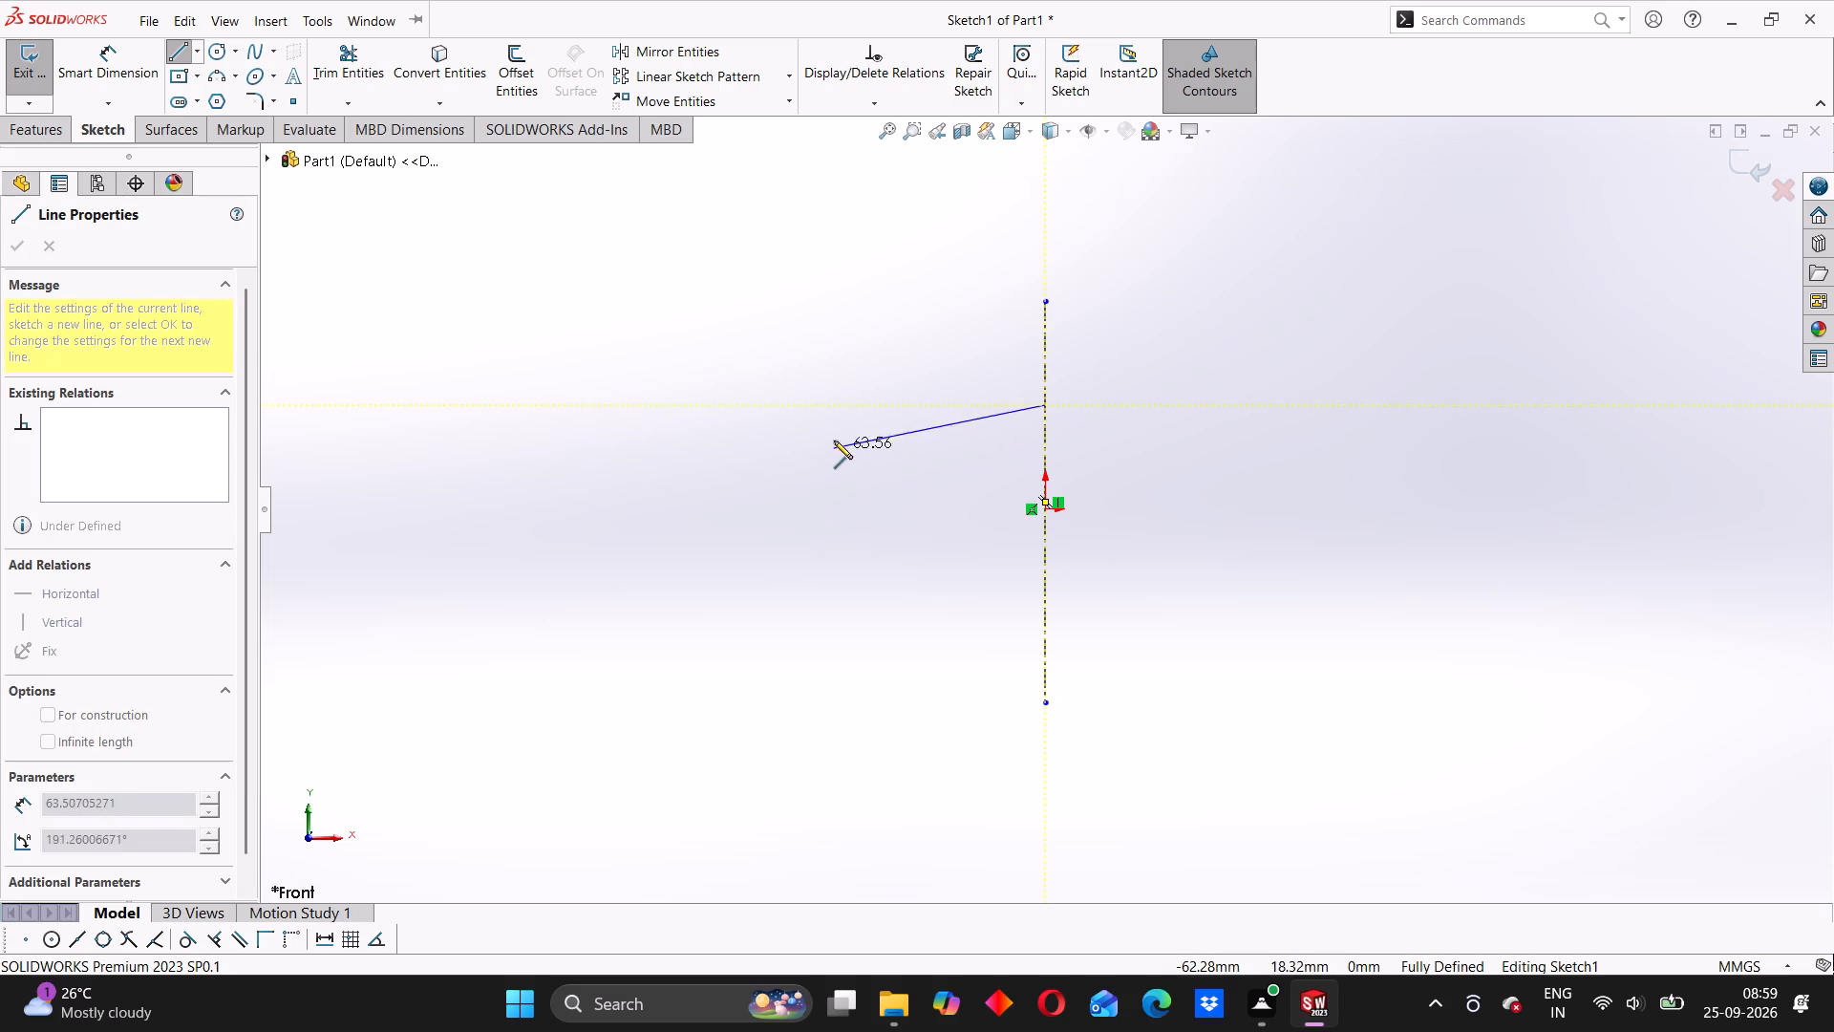
{"action": "left_click", "coordinate": [788, 399]}
{"action": "left_click", "coordinate": [786, 446]}
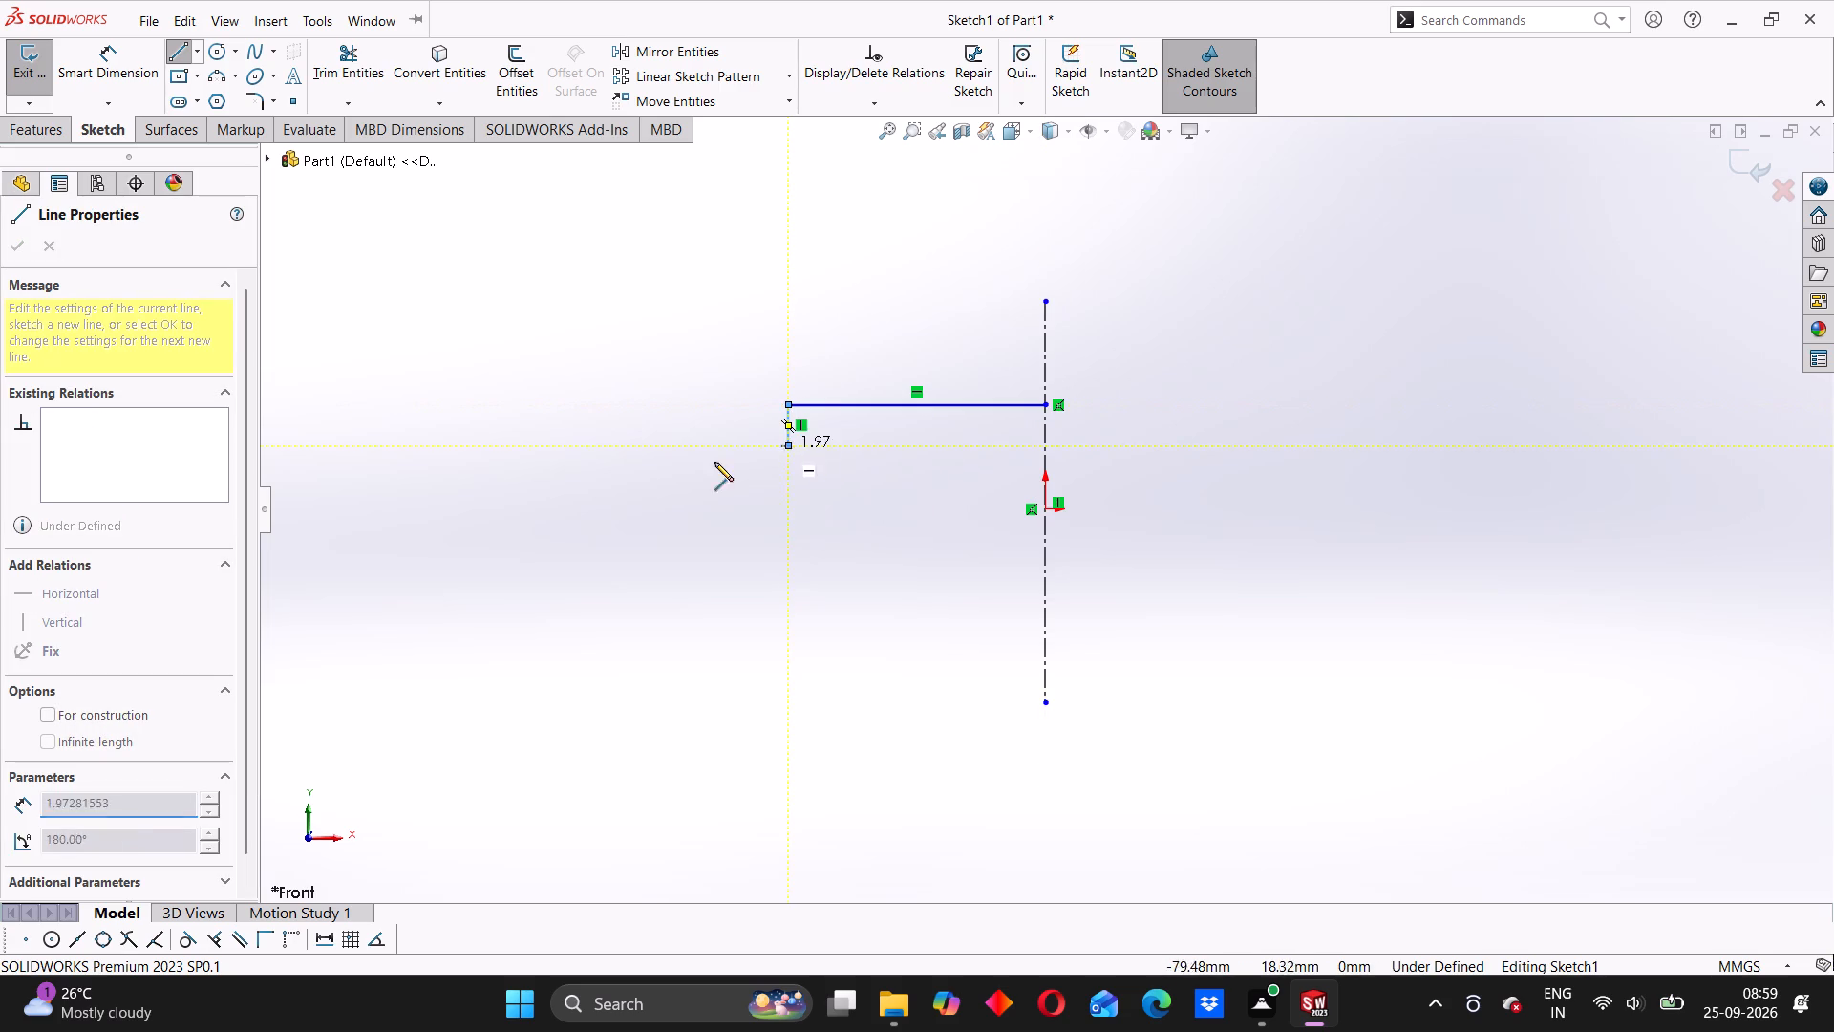
{"action": "left_click", "coordinate": [661, 447]}
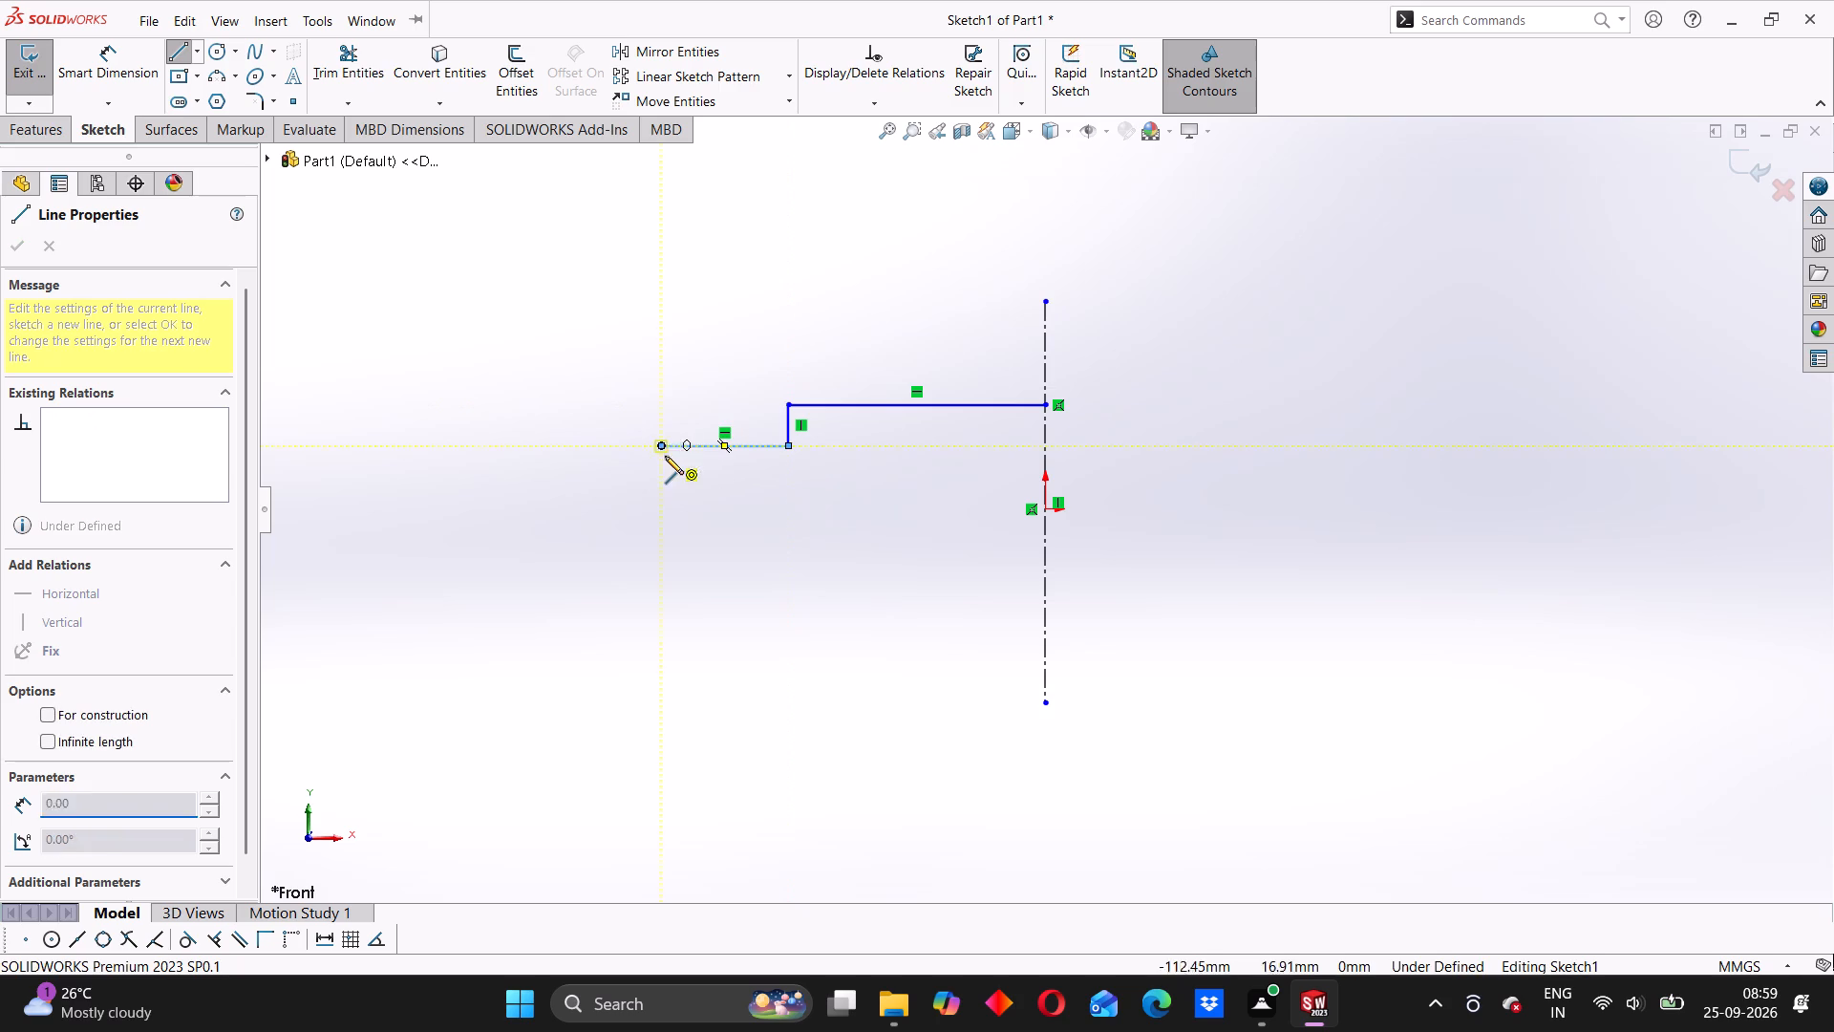
{"action": "left_click", "coordinate": [665, 566]}
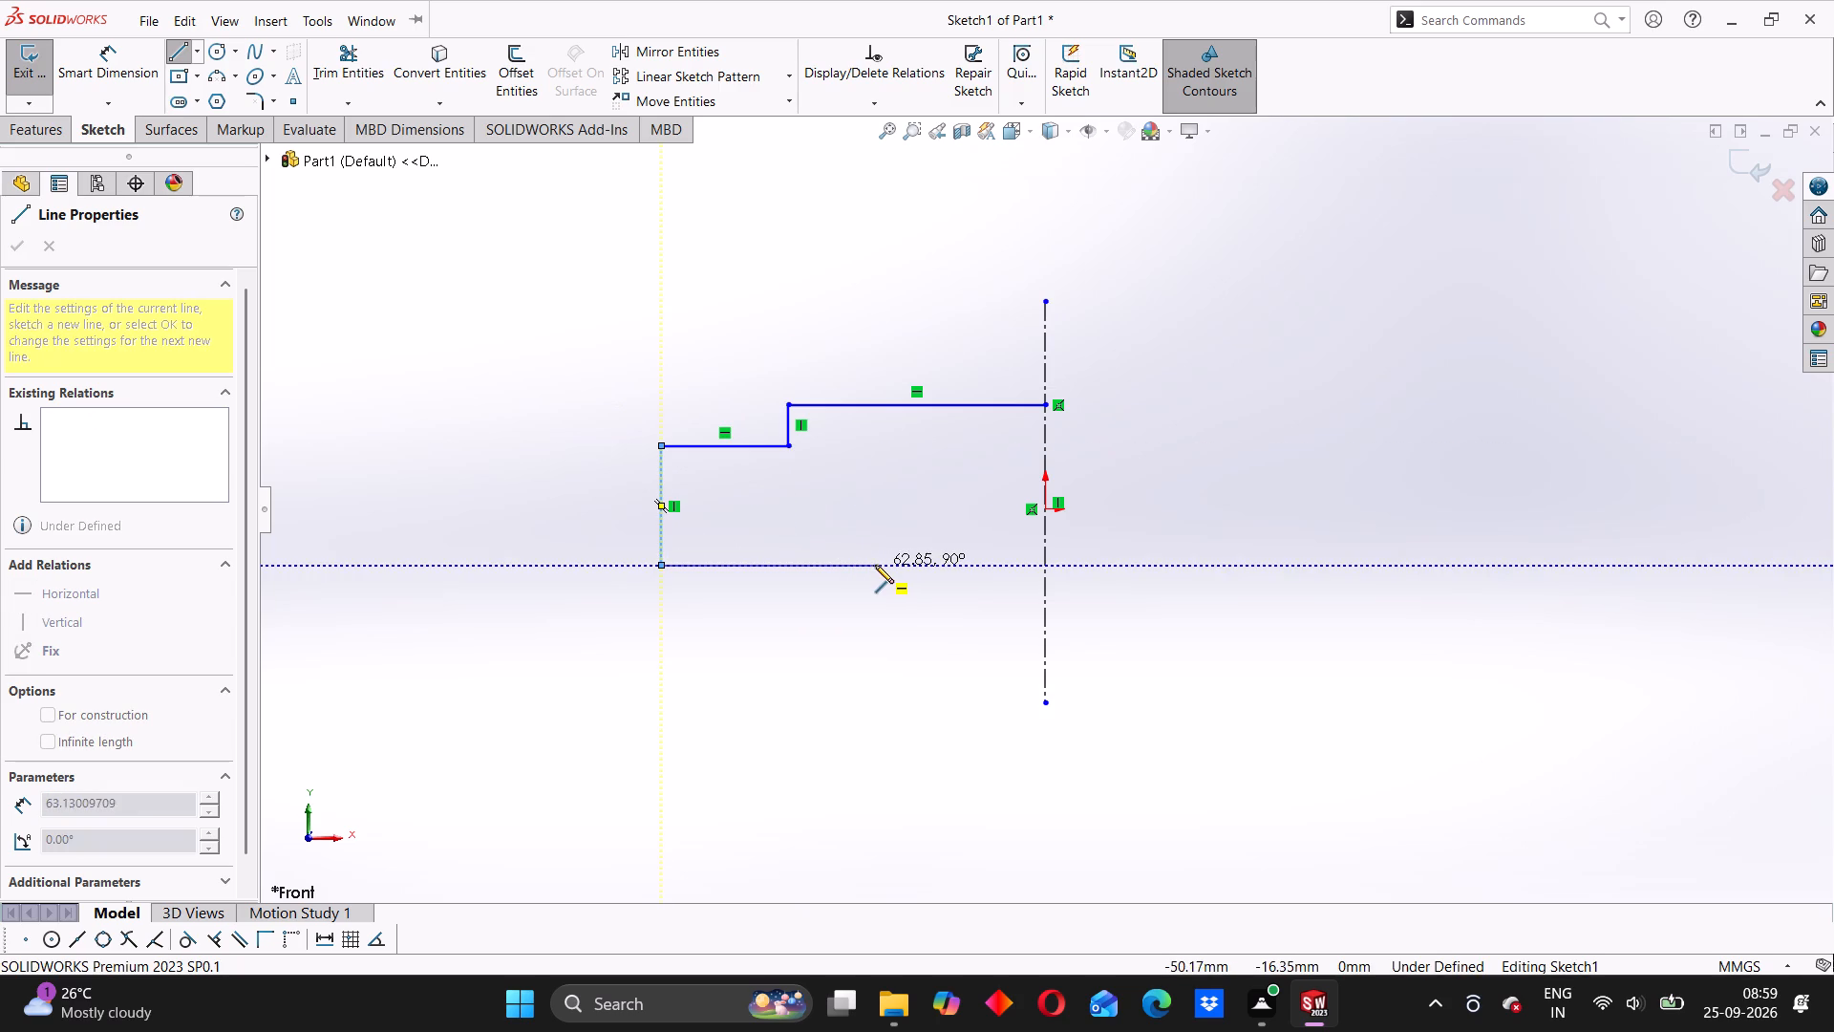
{"action": "left_click", "coordinate": [875, 565]}
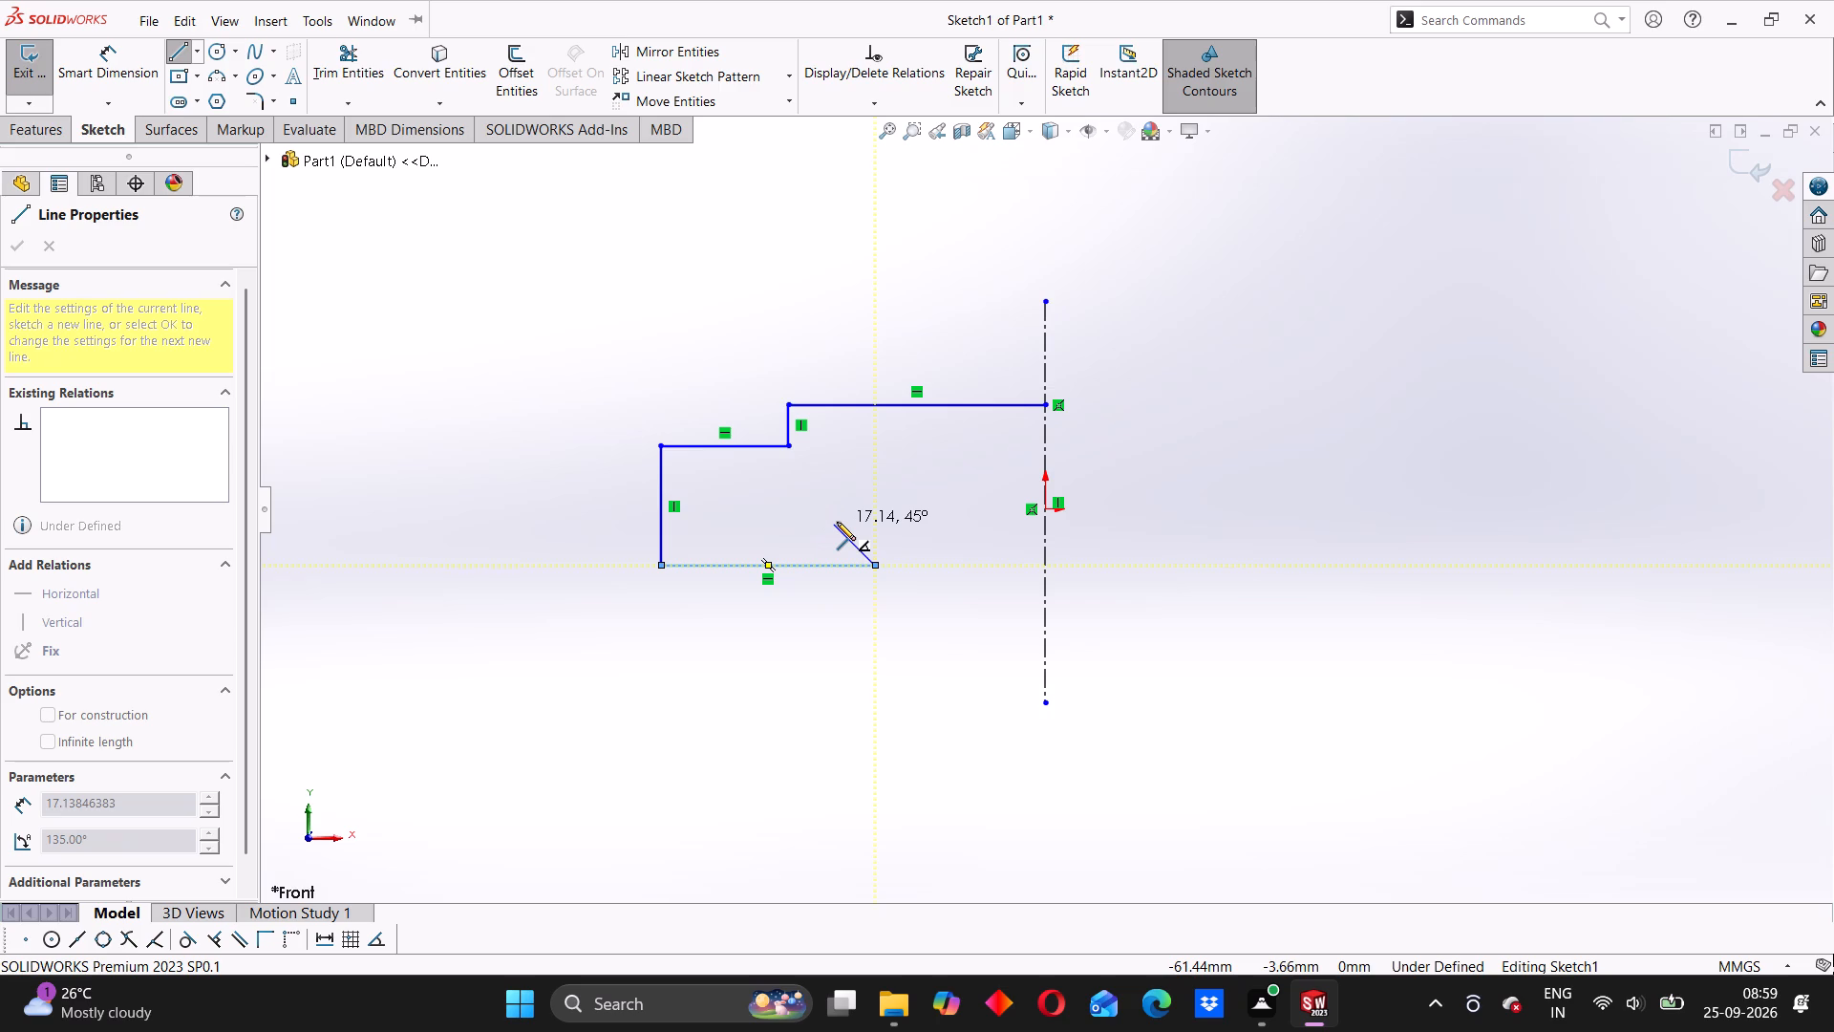
{"action": "left_click", "coordinate": [837, 522]}
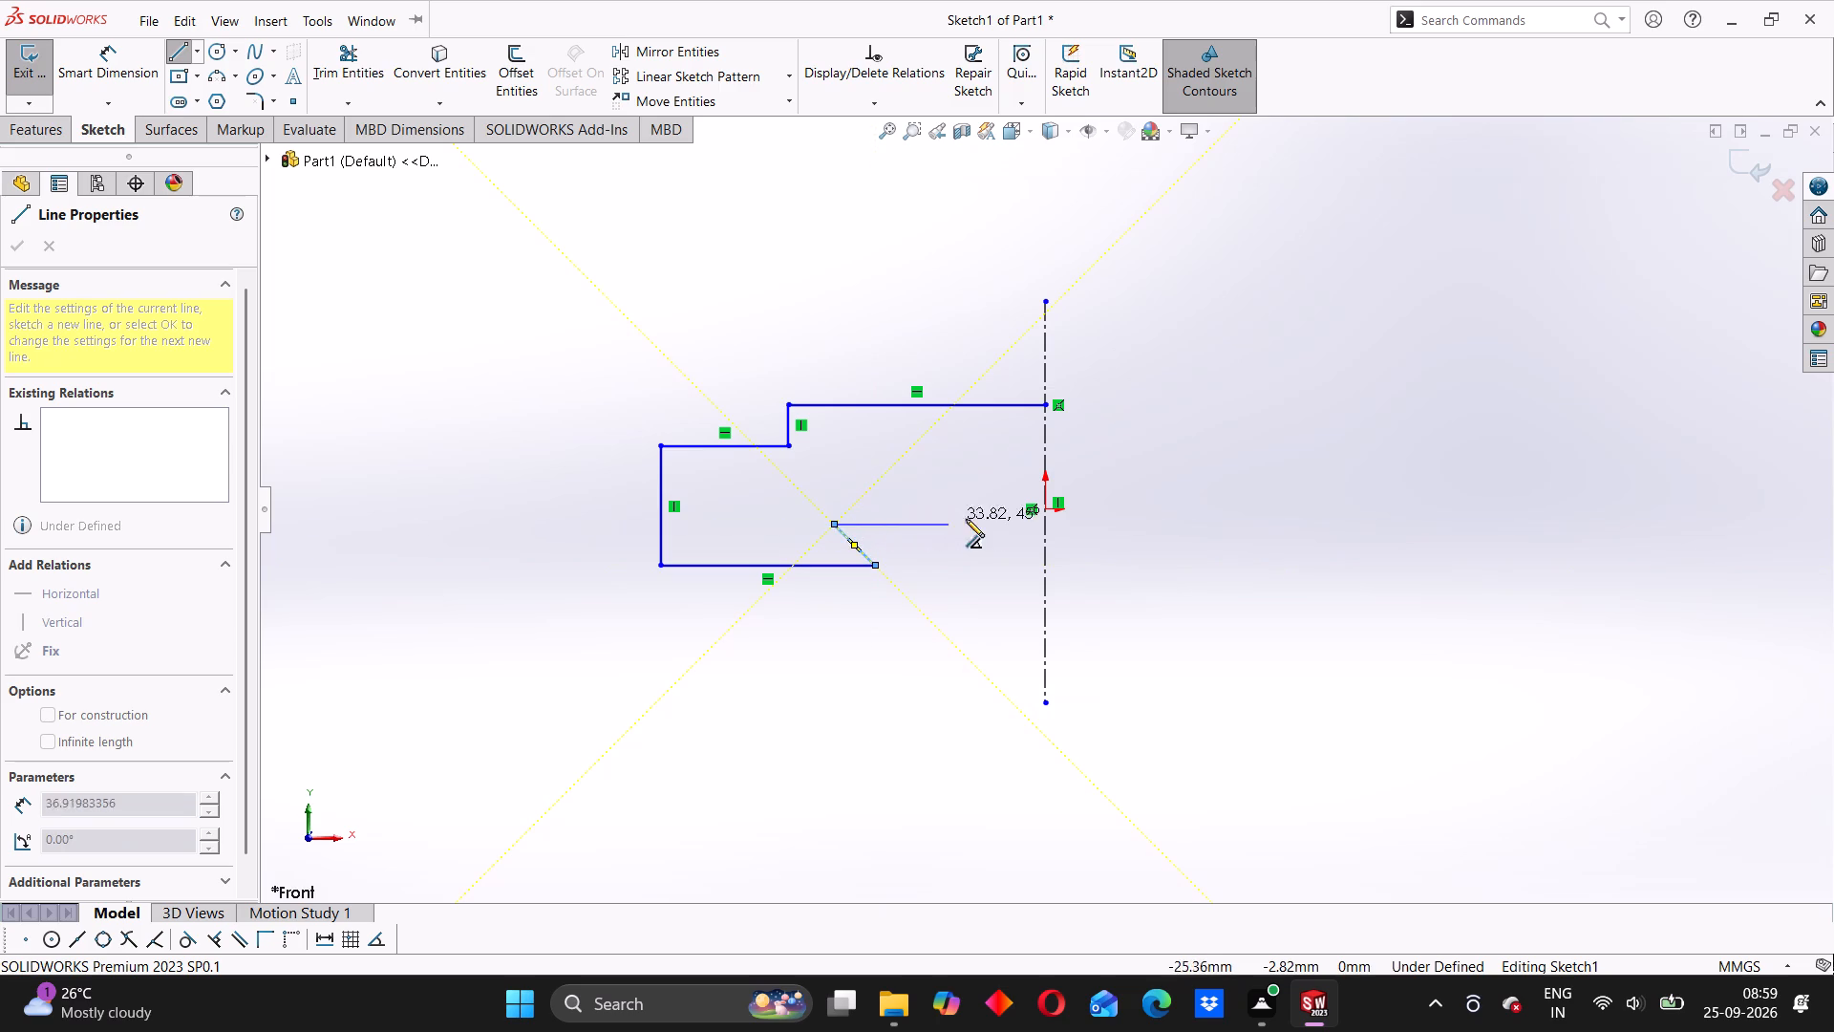
{"action": "left_click", "coordinate": [1041, 526]}
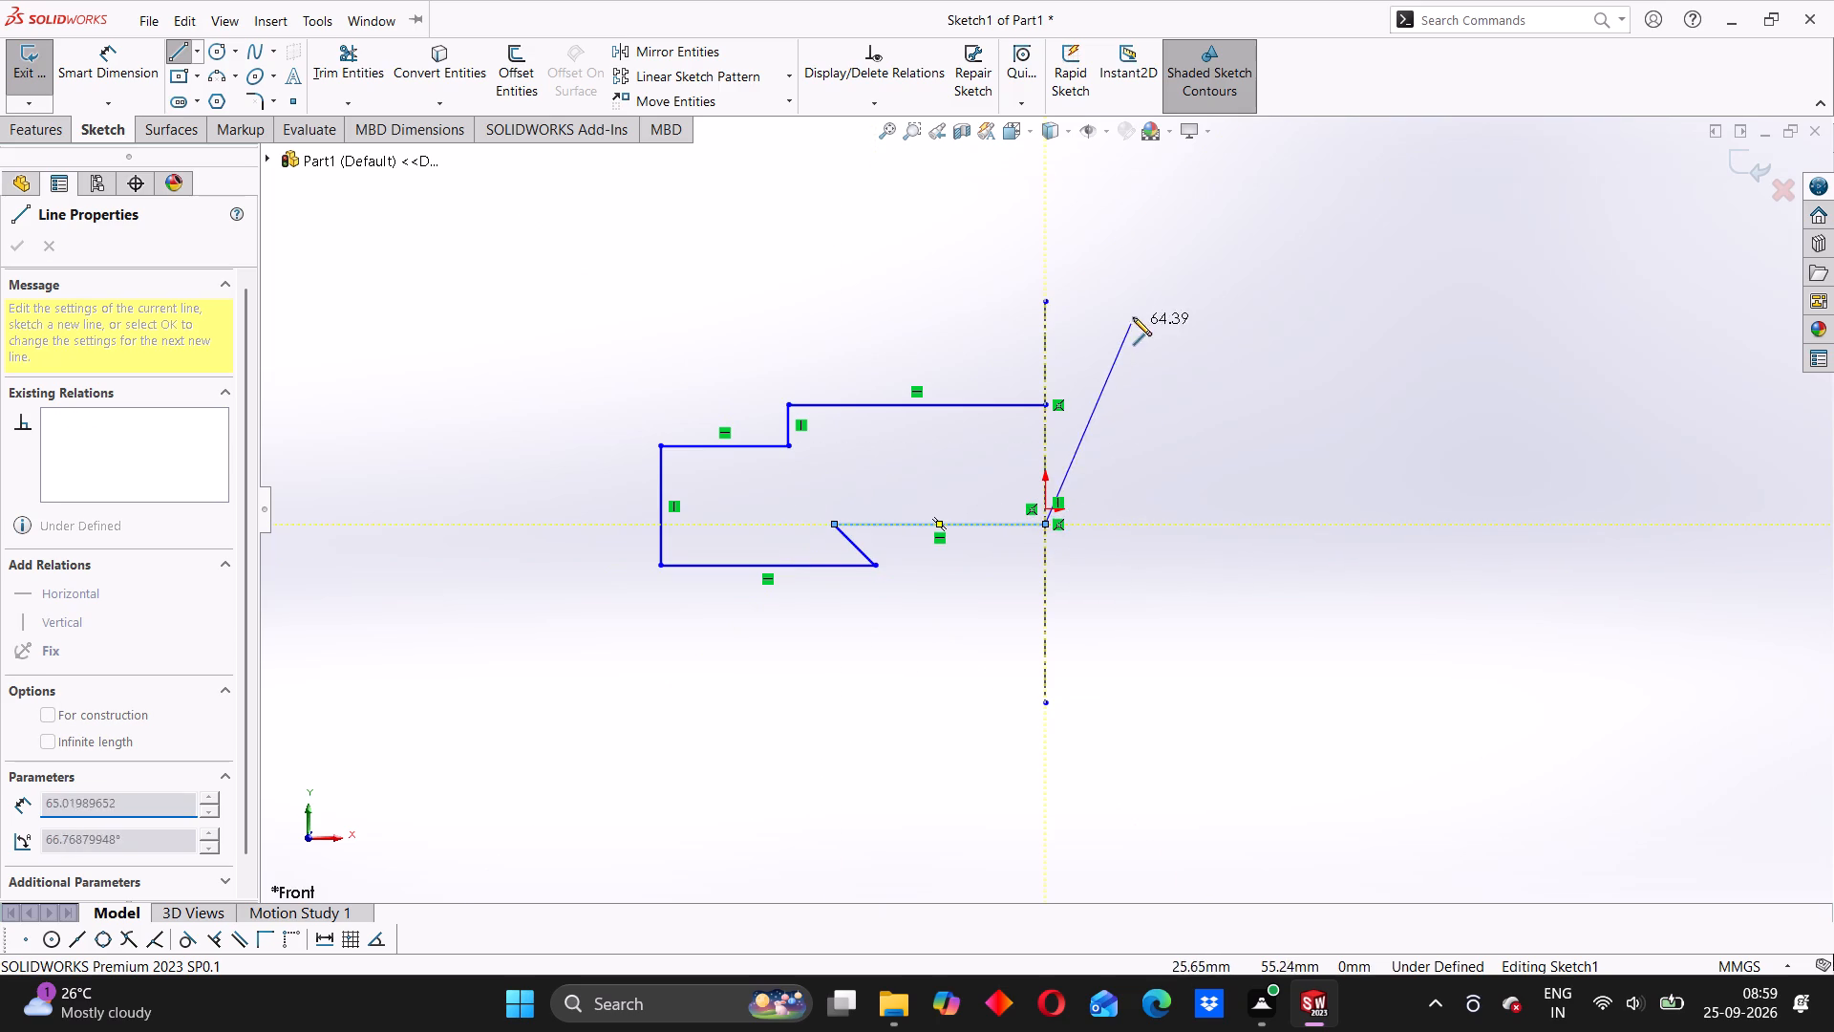
{"action": "right_click", "coordinate": [1133, 314]}
{"action": "left_click", "coordinate": [1160, 324]}
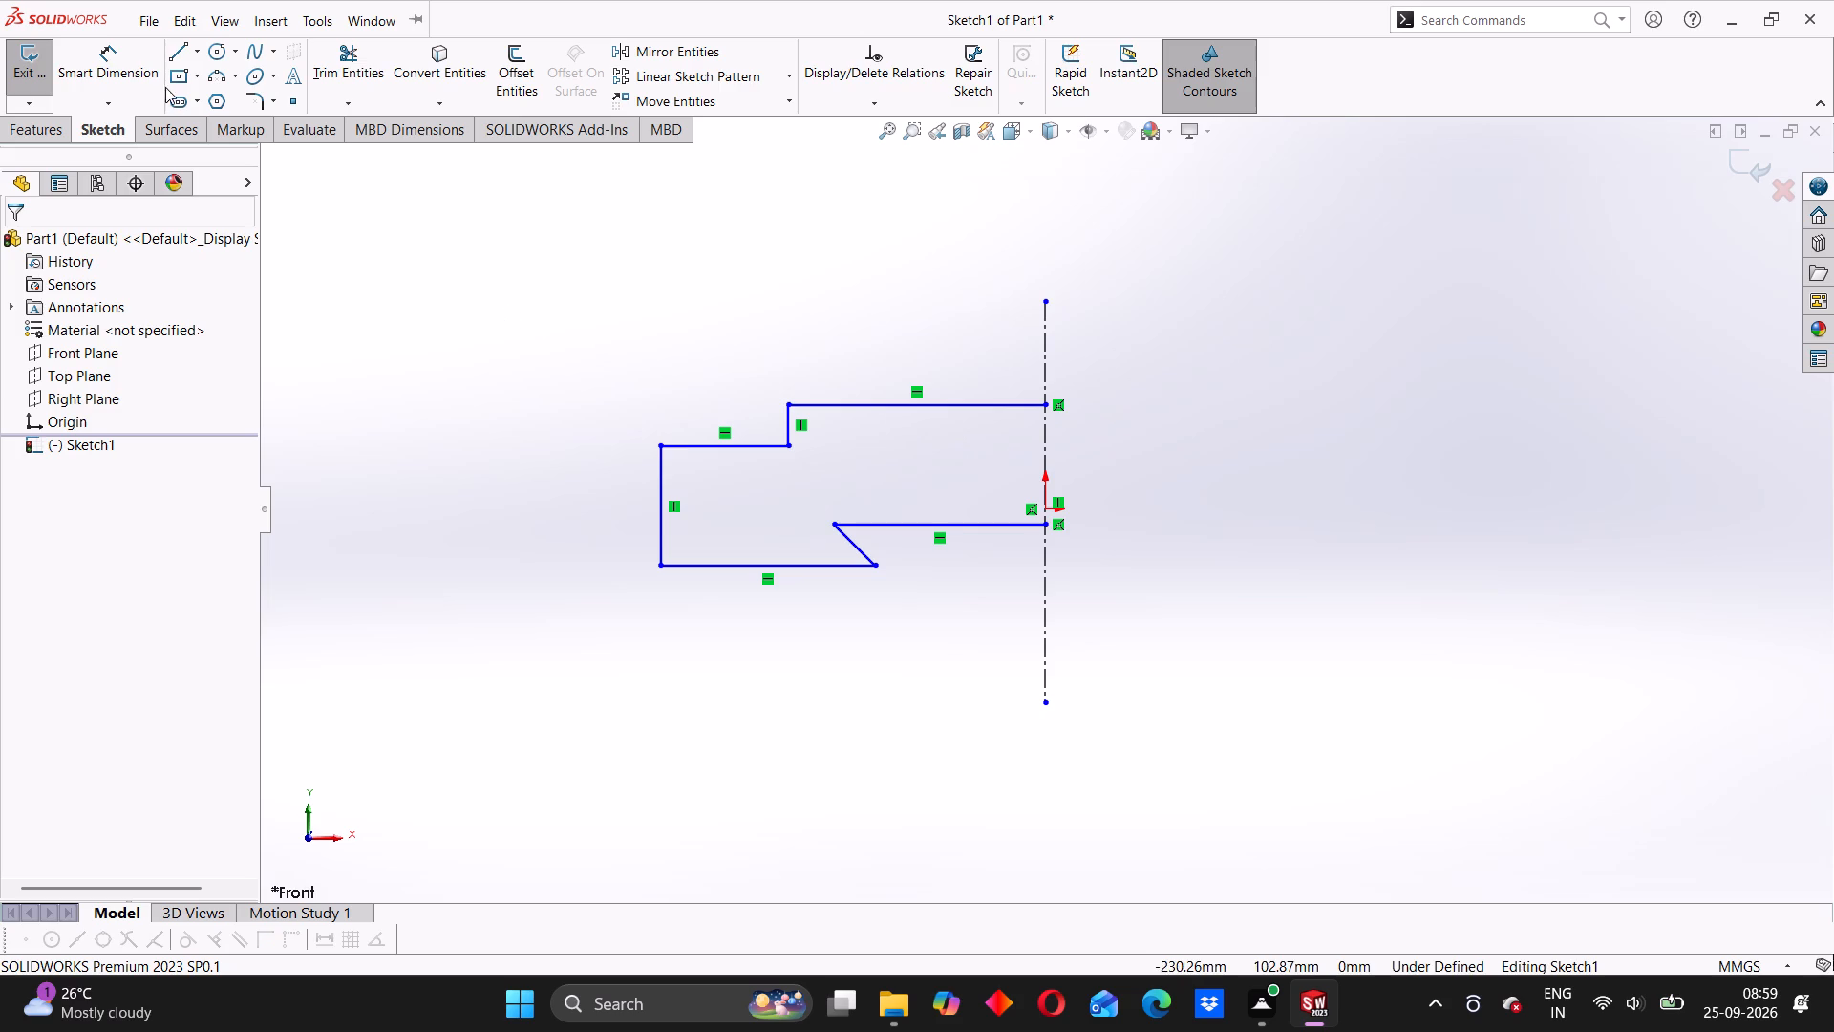
Dimension the profile's top horizontal line, from the step to the centerline, at 35 mm.
{"action": "left_click", "coordinate": [102, 58]}
{"action": "left_click", "coordinate": [875, 404]}
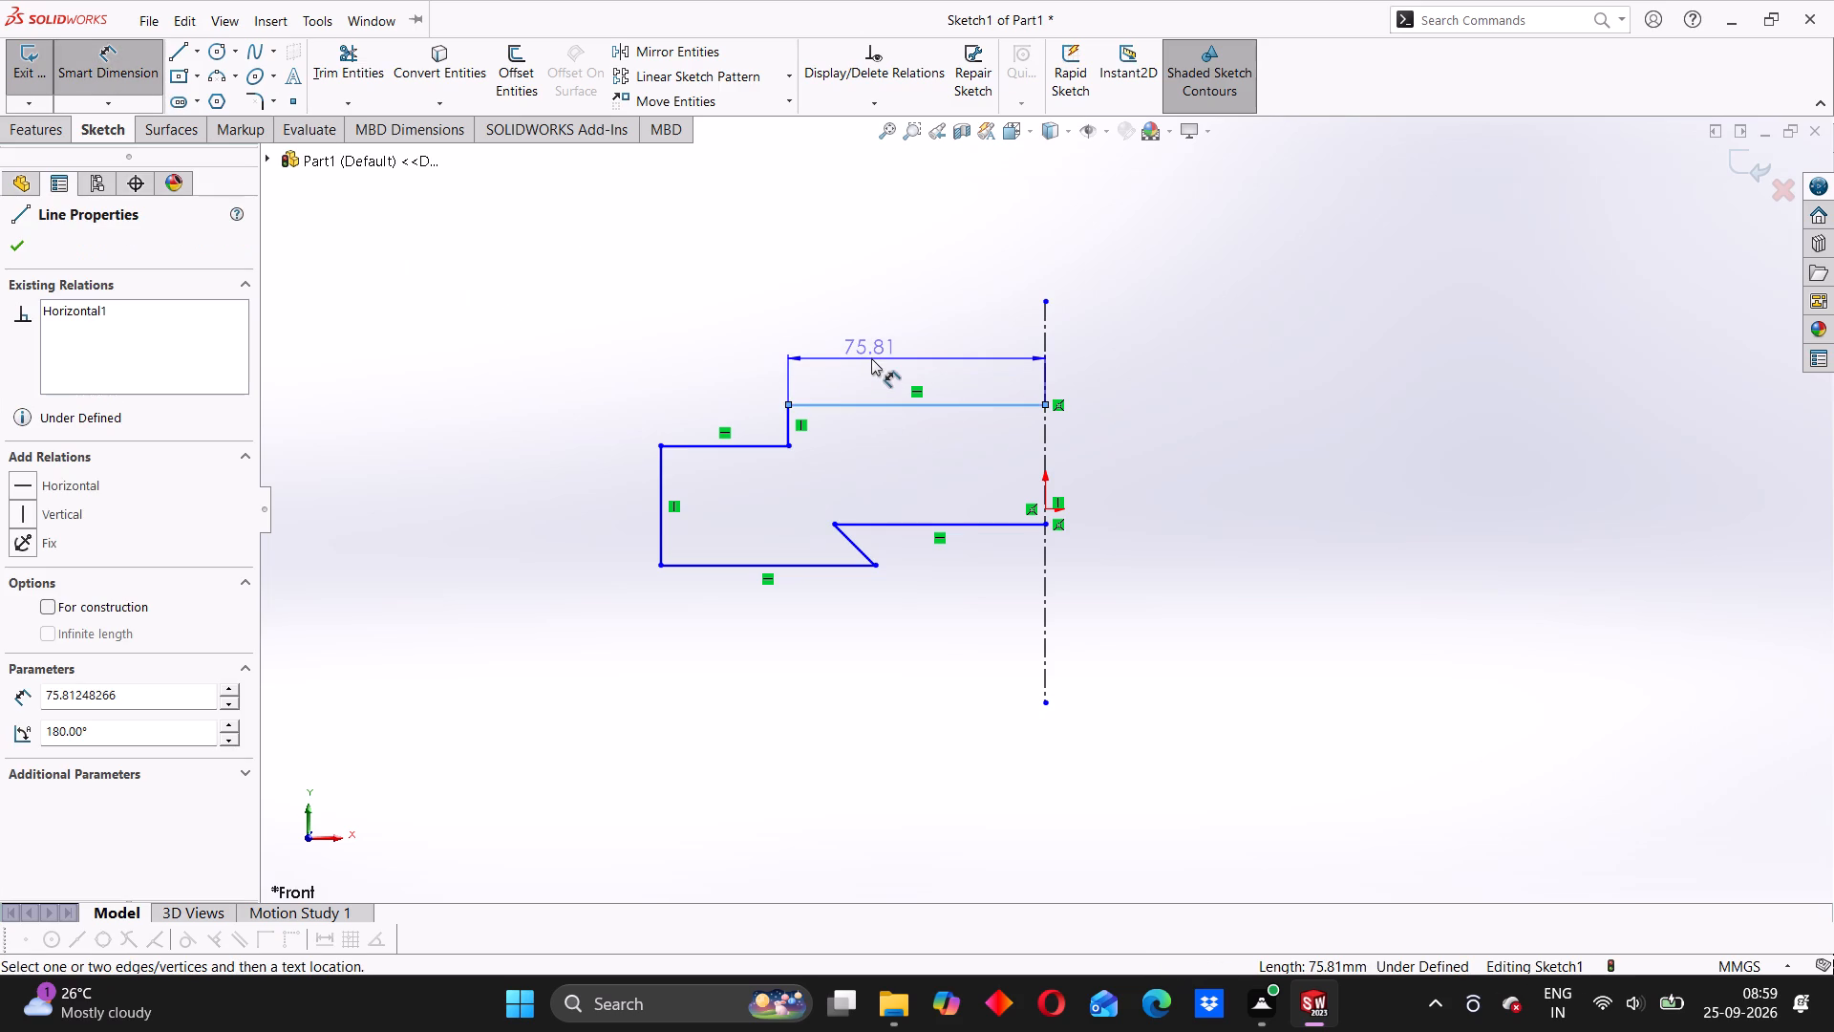
{"action": "left_click", "coordinate": [871, 358]}
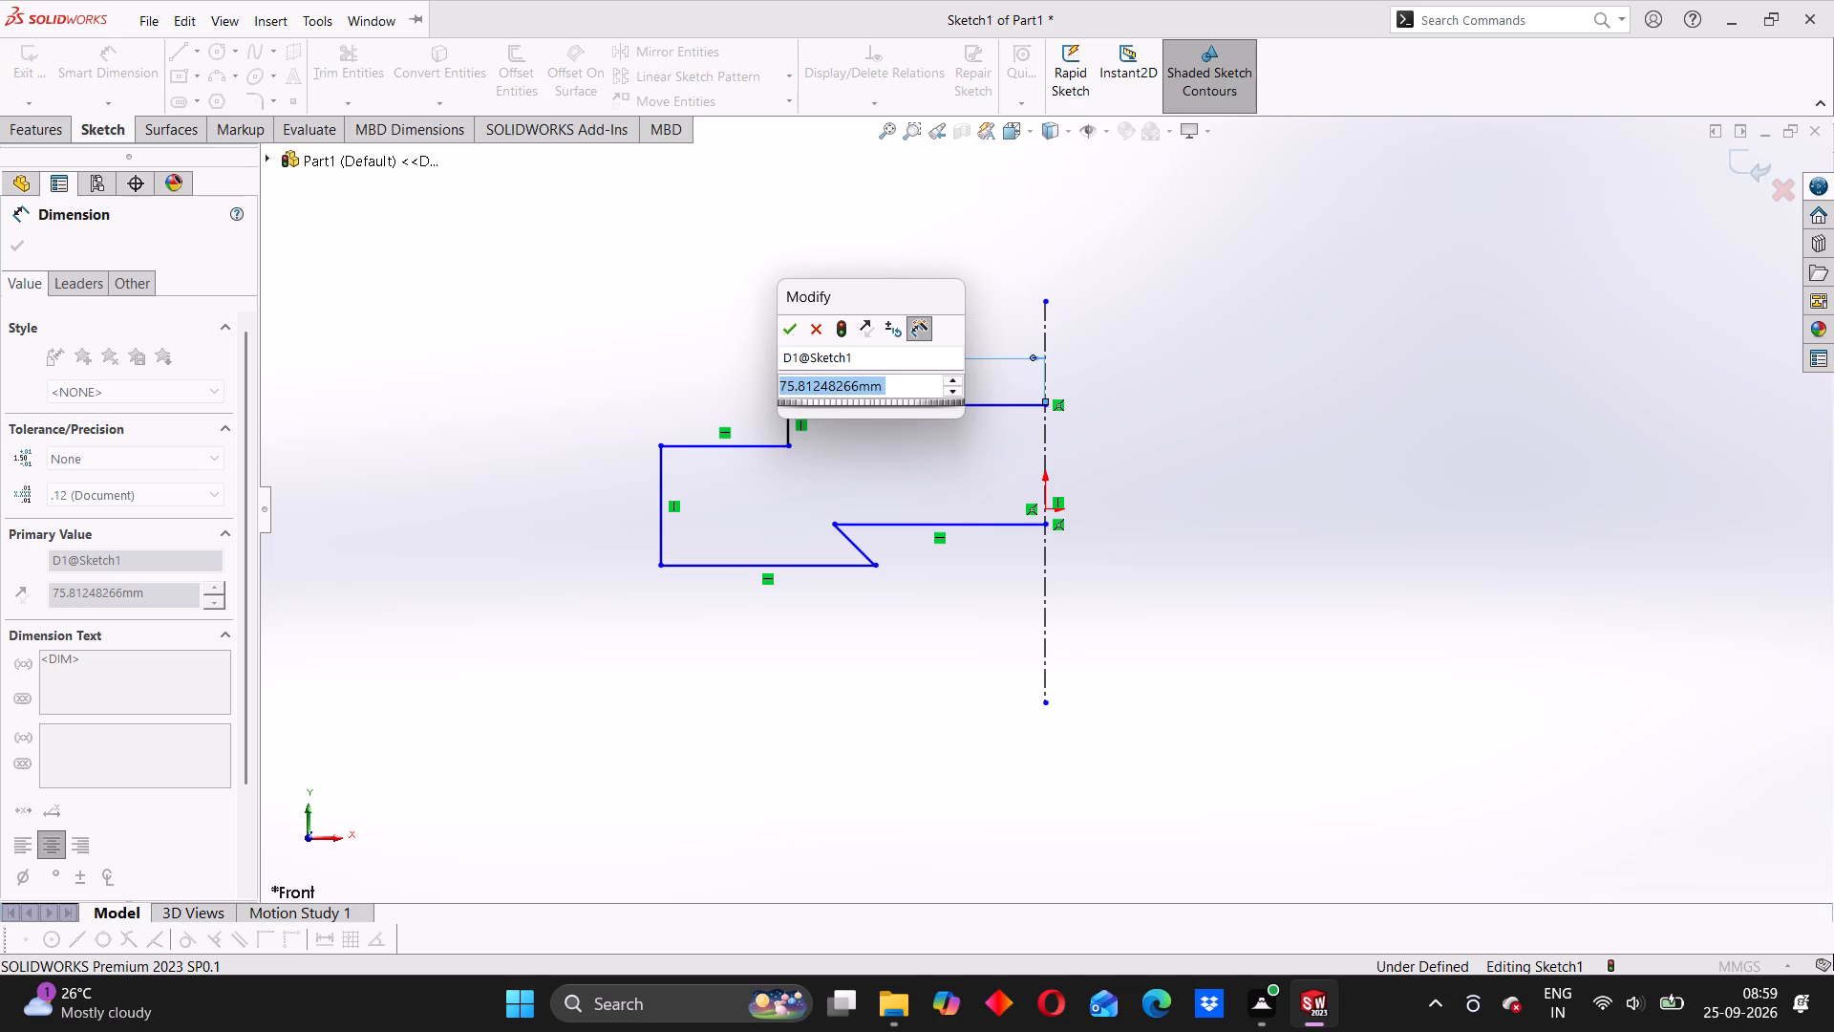
{"action": "type", "text": "10"}
{"action": "type", "text": "_15"}
{"action": "key", "text": "shift+underscore"}
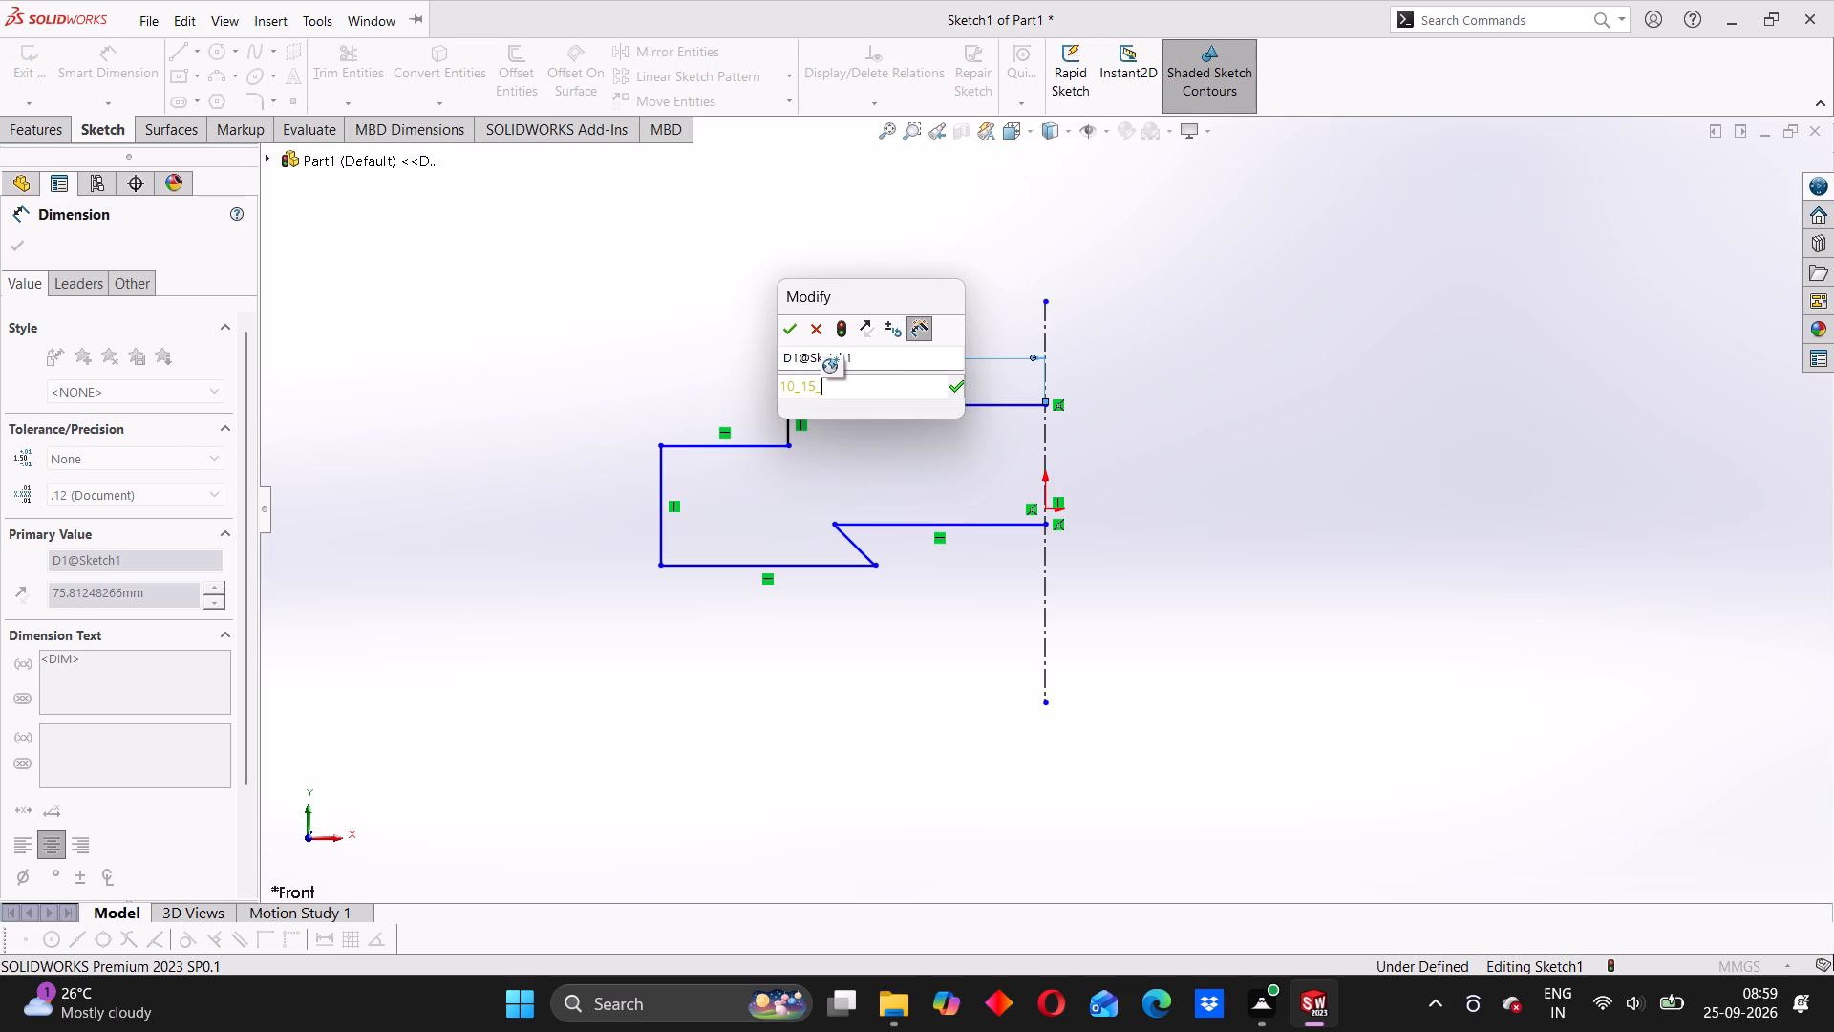
{"action": "key", "text": "BackSpace"}
{"action": "key", "text": "BackSpace"}
{"action": "key", "text": "BackSpace"}
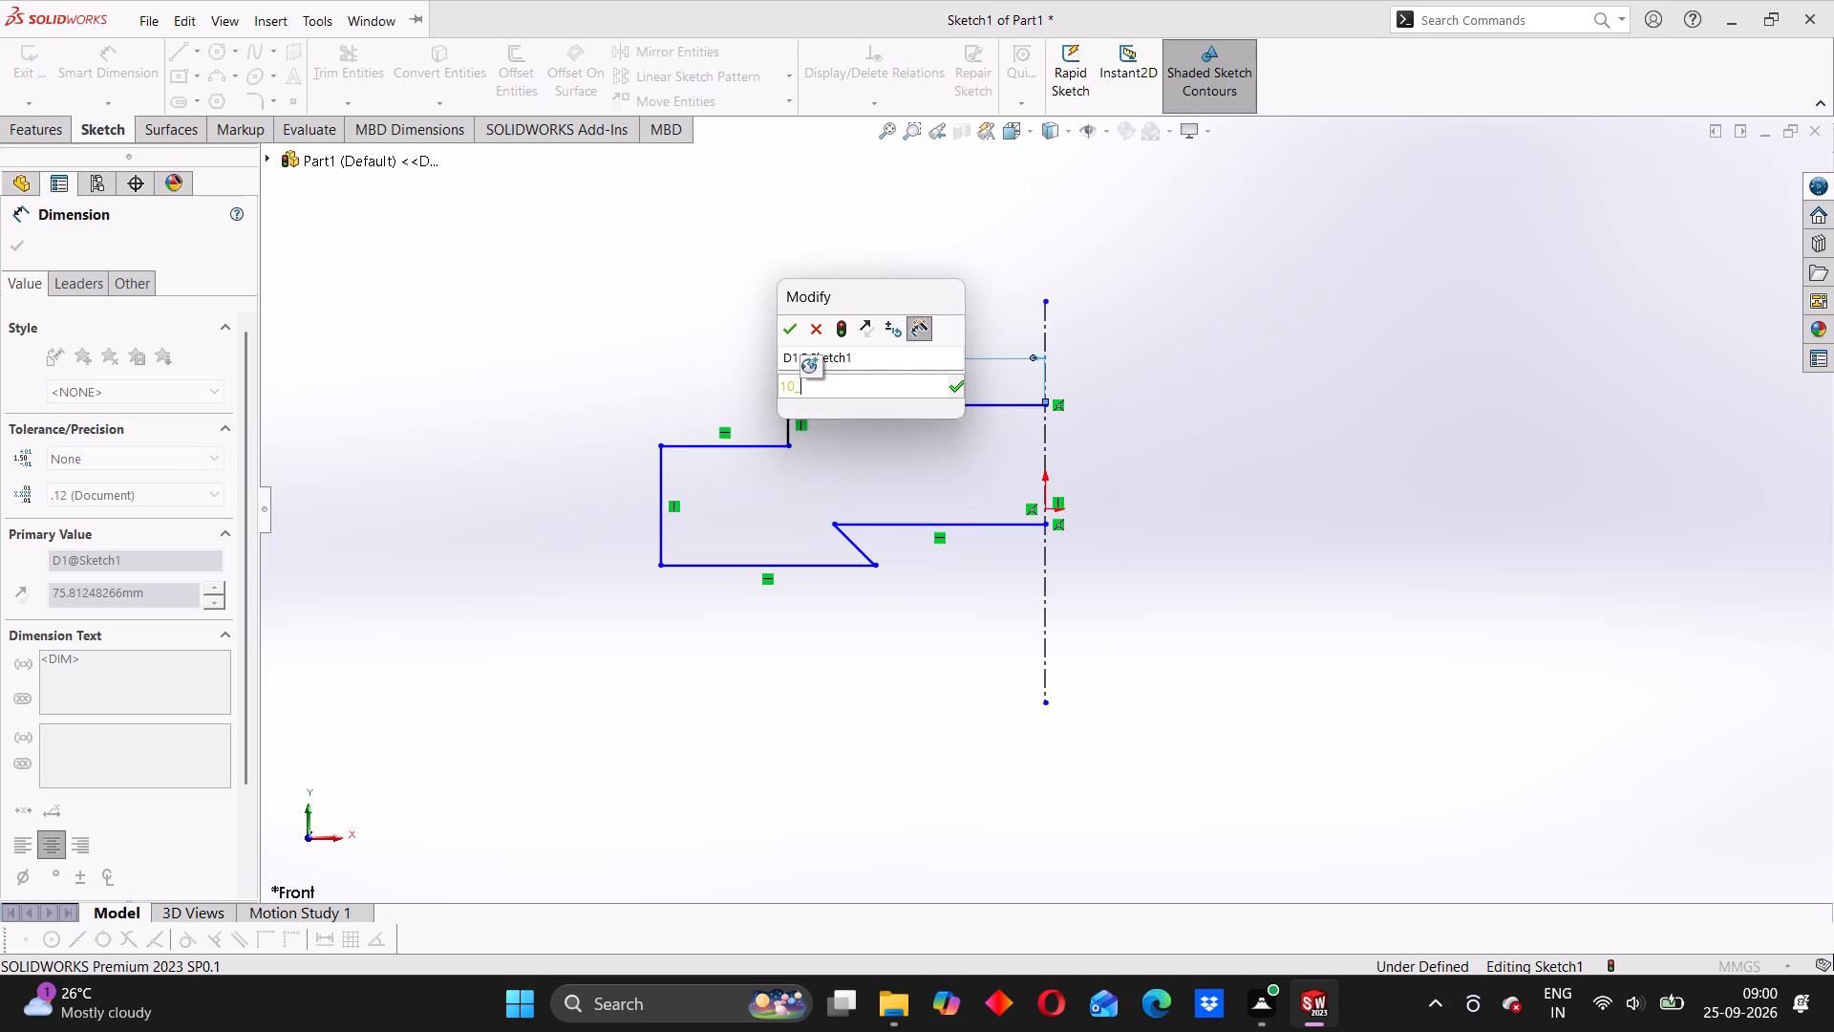
{"action": "key", "text": "BackSpace"}
{"action": "key", "text": "BackSpace"}
{"action": "key", "text": "BackSpace"}
{"action": "type", "text": "10="}
{"action": "key", "text": "BackSpace"}
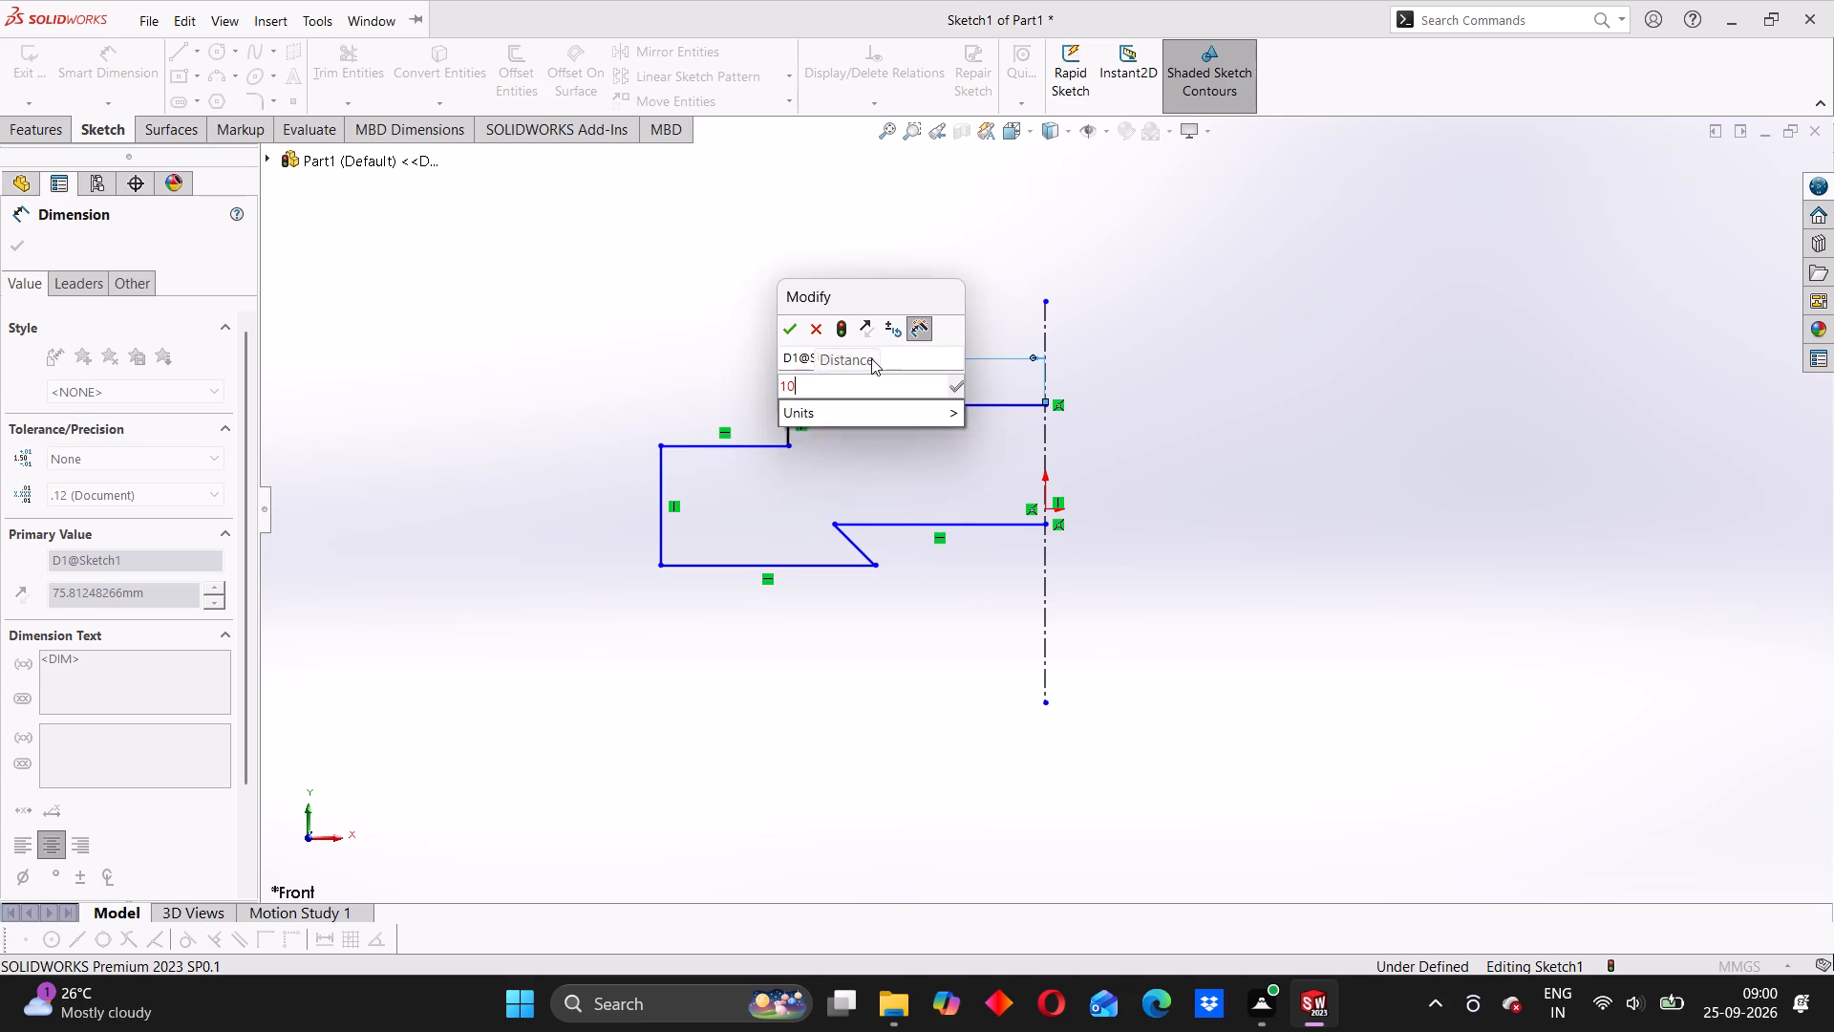
{"action": "key", "text": "shift+plus"}
{"action": "type", "text": "15+"}
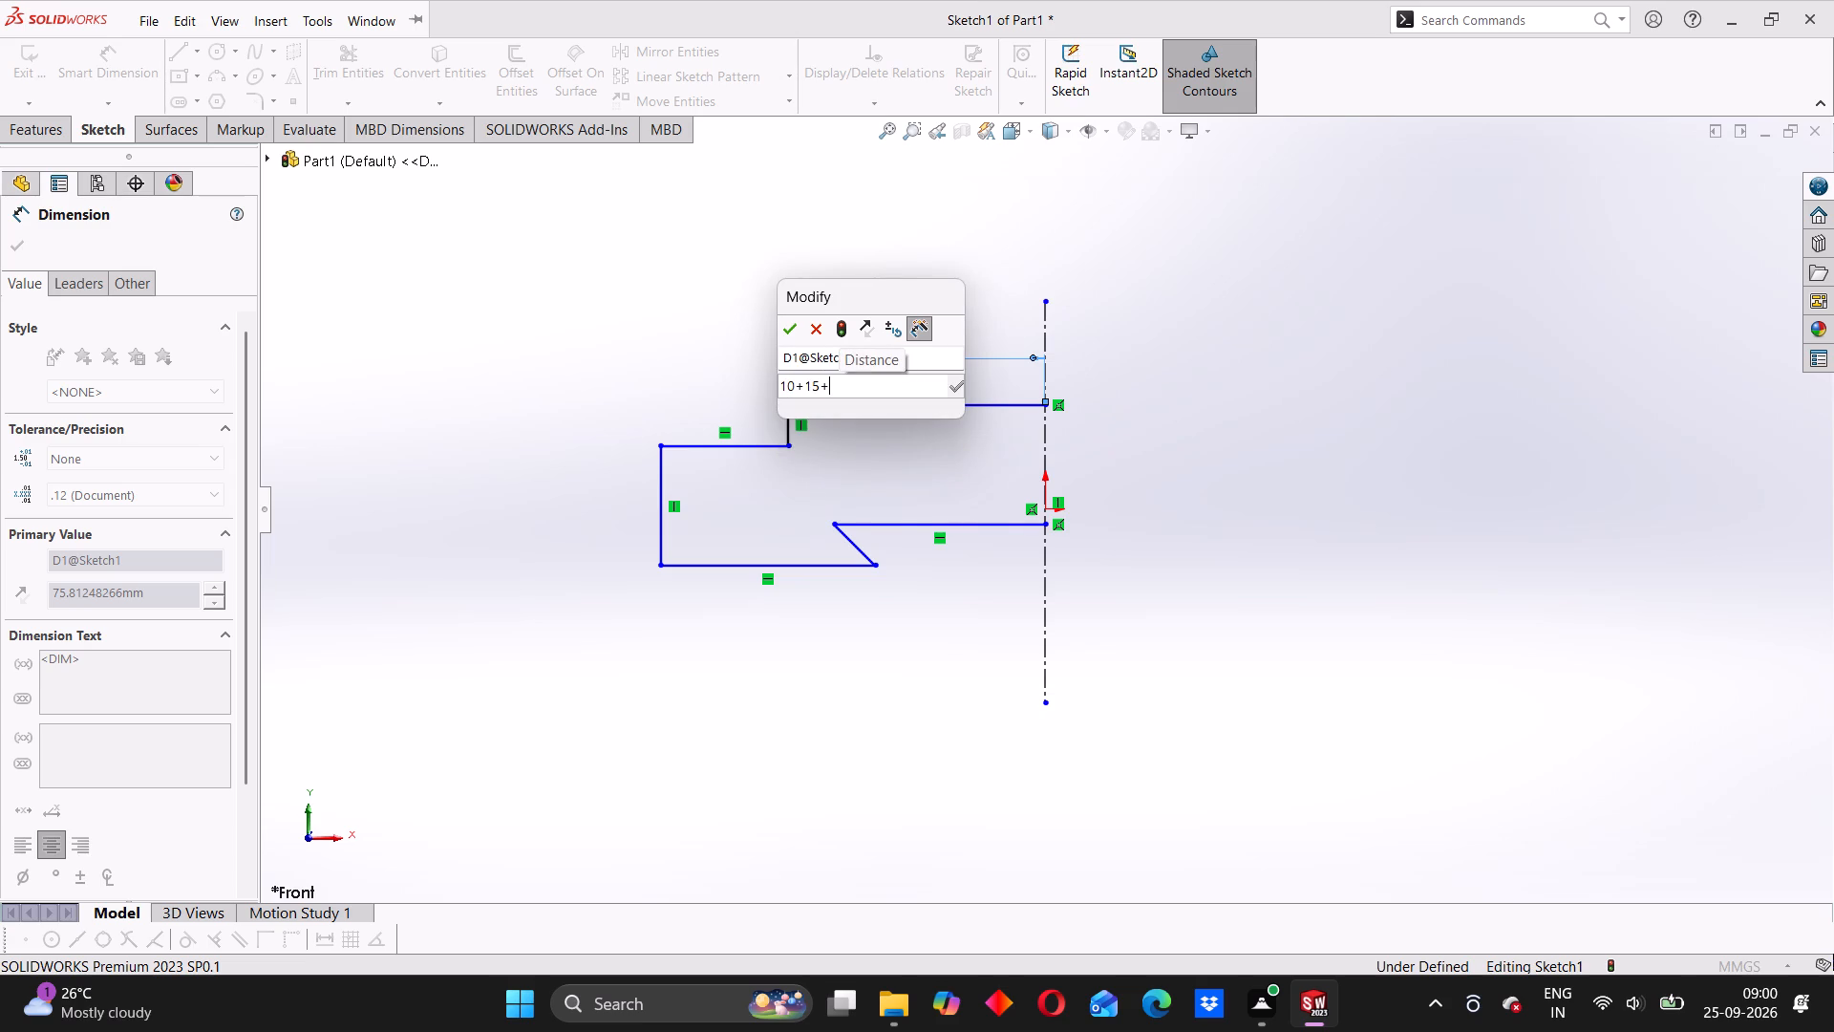
{"action": "type", "text": "10"}
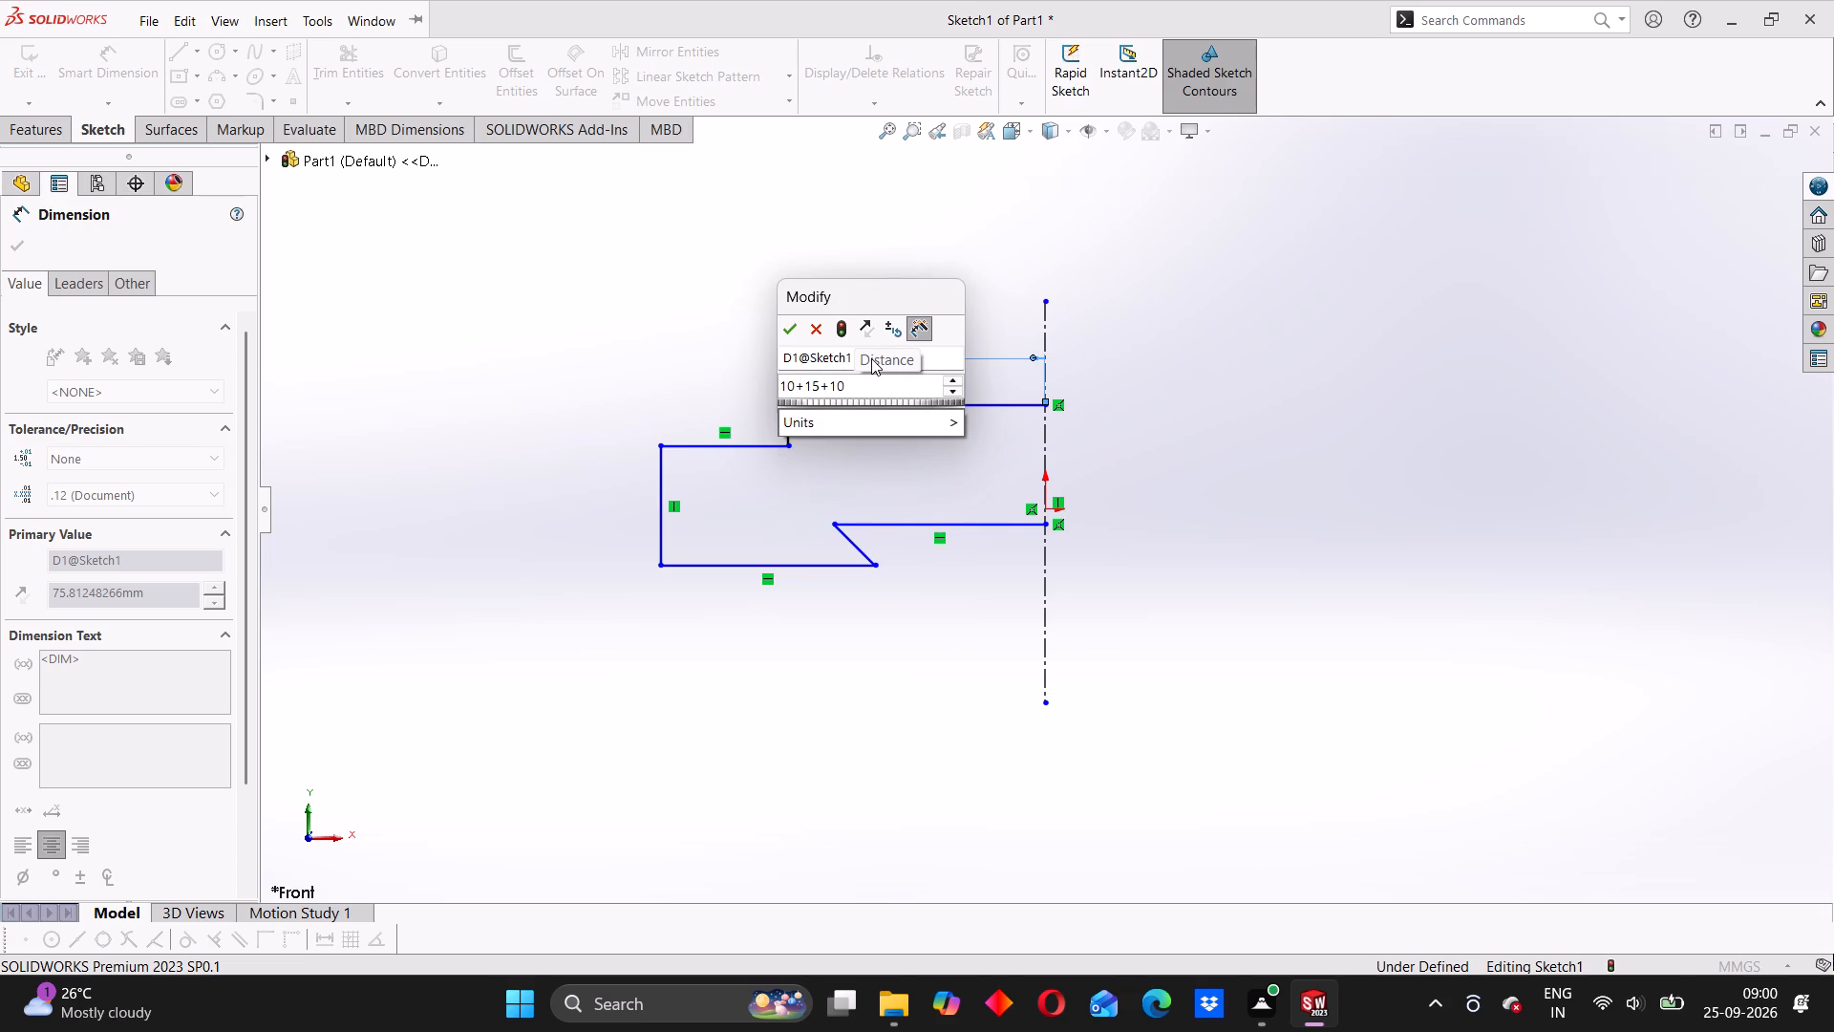
{"action": "key", "text": "Return"}
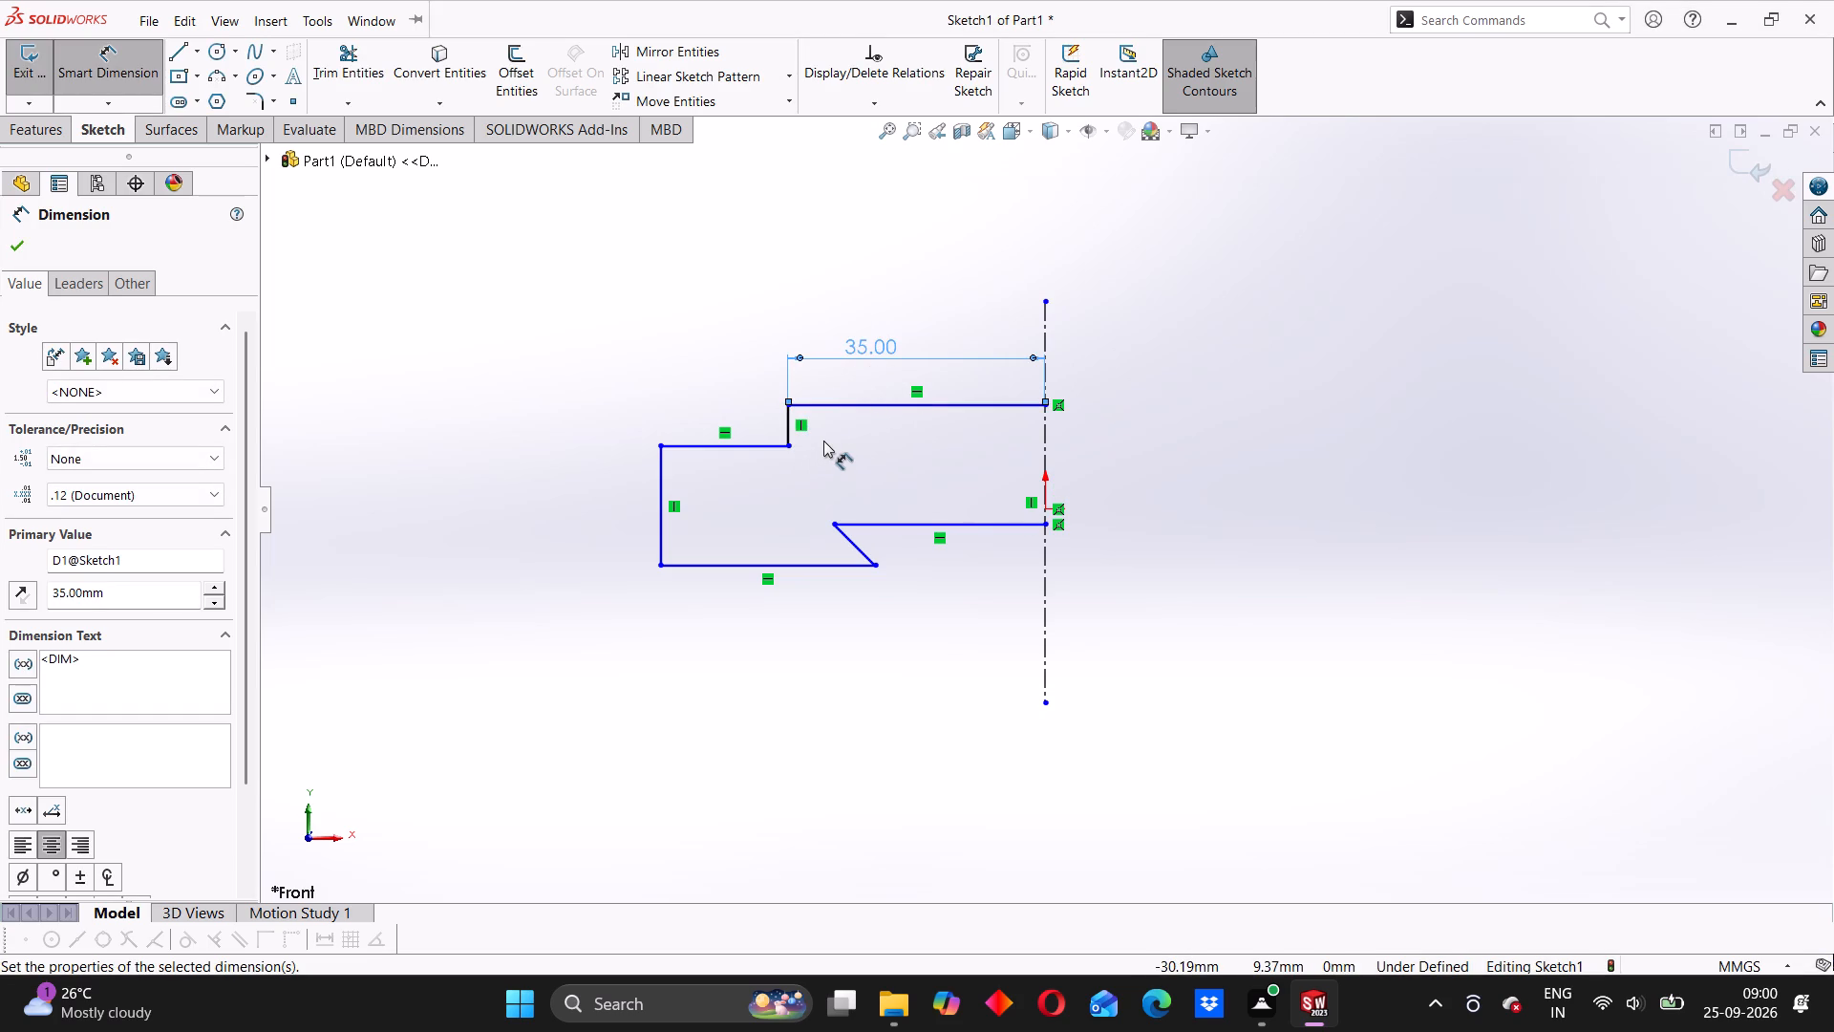
Dimension the profile's outer ledge at 10 mm wide and its outer vertical side at 15 mm high.
{"action": "left_click", "coordinate": [696, 448]}
{"action": "left_click", "coordinate": [702, 403]}
{"action": "type", "text": "10"}
{"action": "key", "text": "Return"}
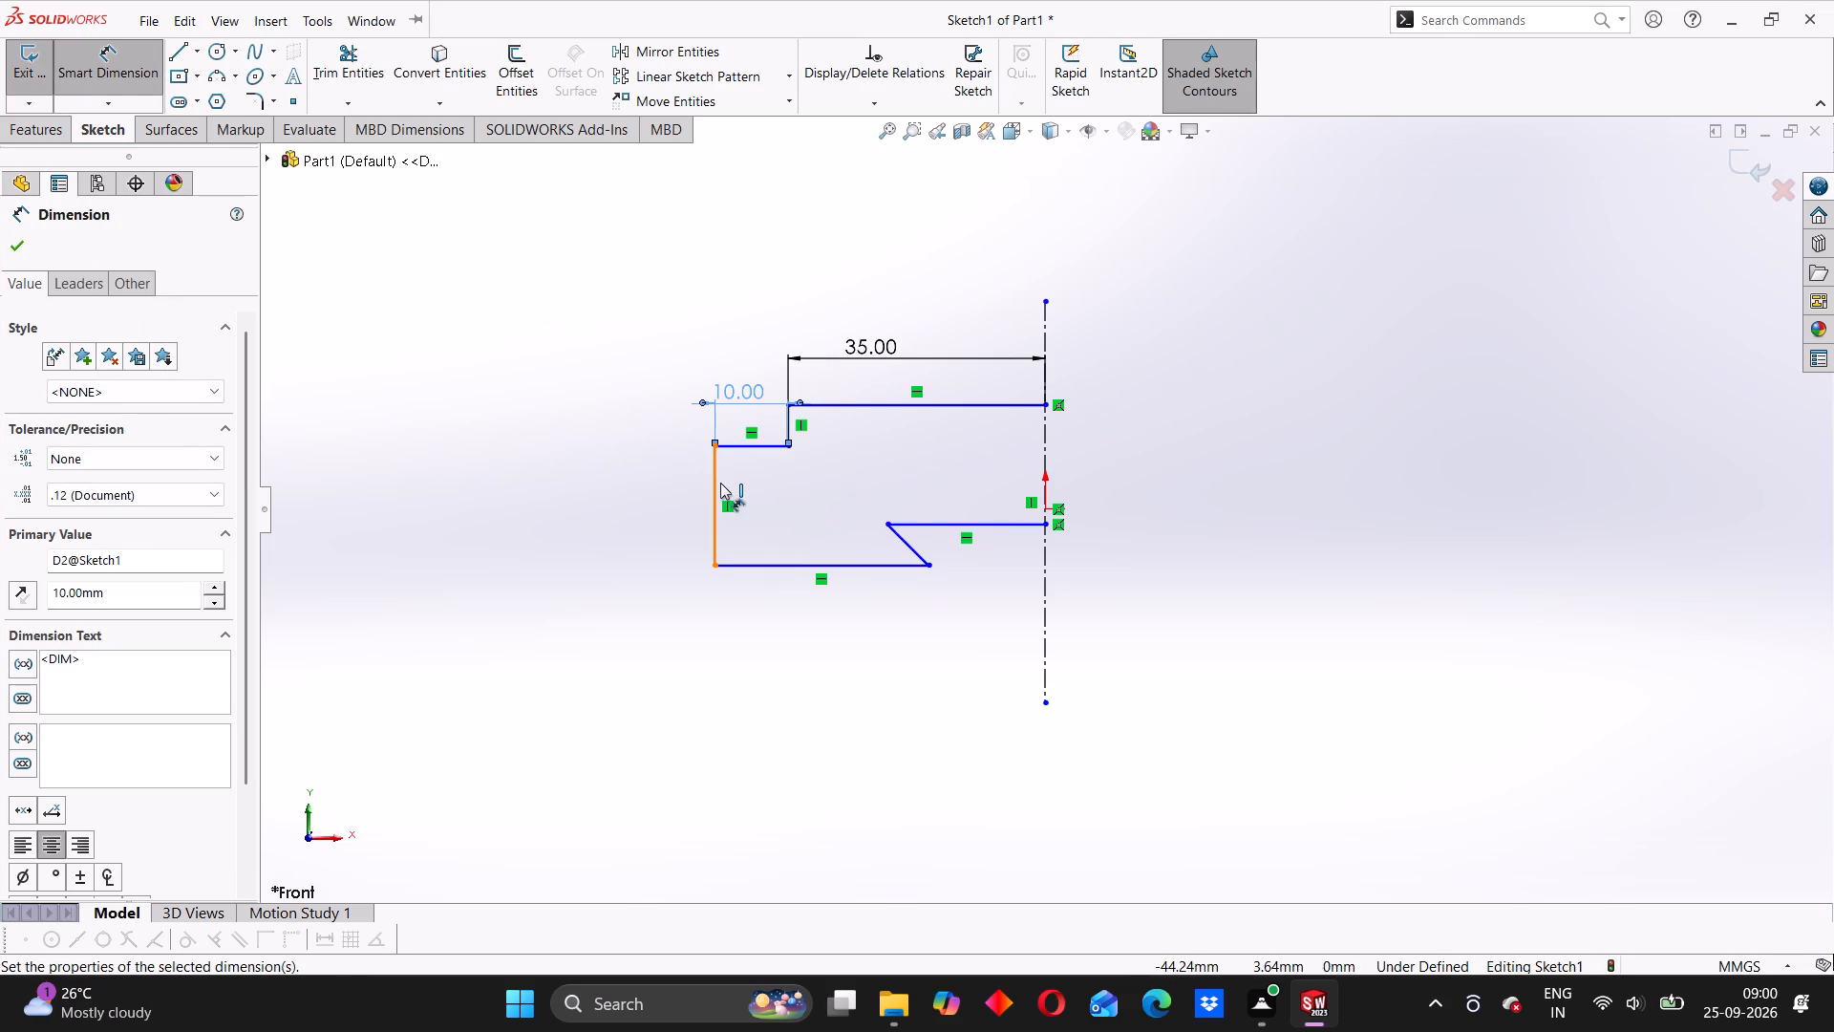
{"action": "left_click_drag", "start_coordinate": [721, 483], "coordinate": [707, 483]}
{"action": "left_click", "coordinate": [711, 477]}
{"action": "left_click", "coordinate": [670, 490]}
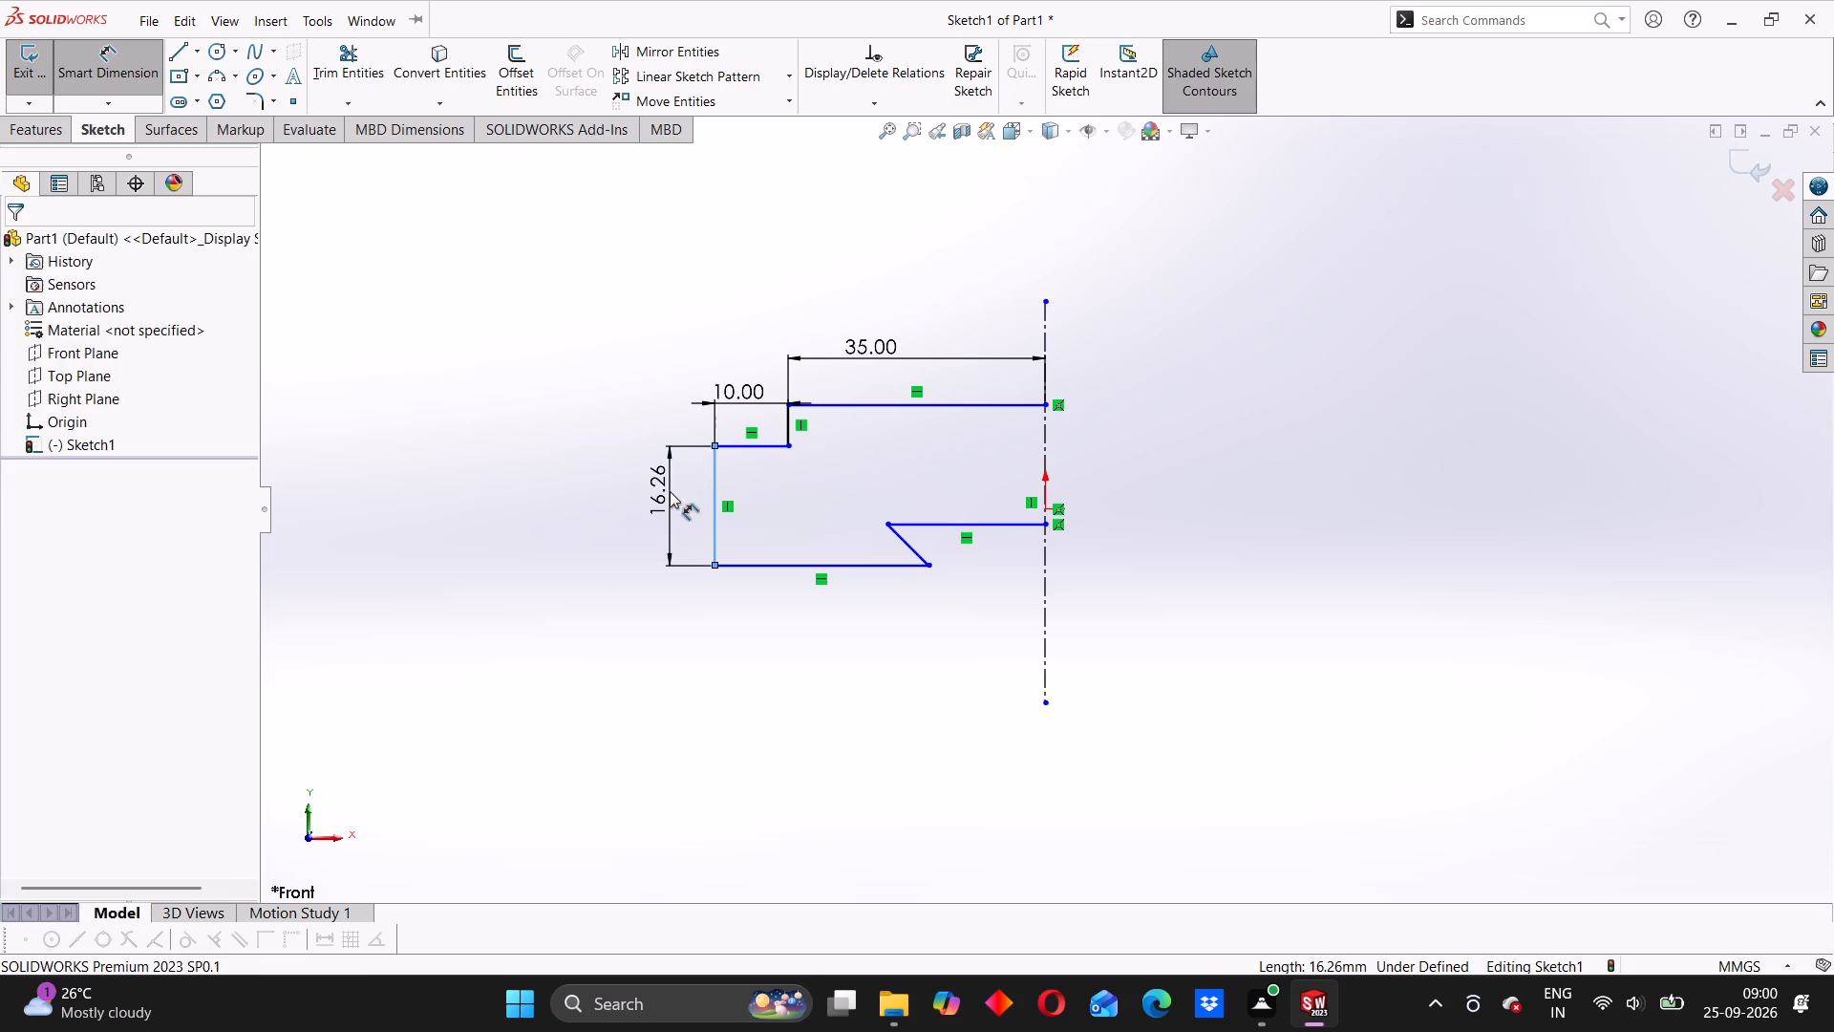
{"action": "type", "text": "15"}
{"action": "key", "text": "Return"}
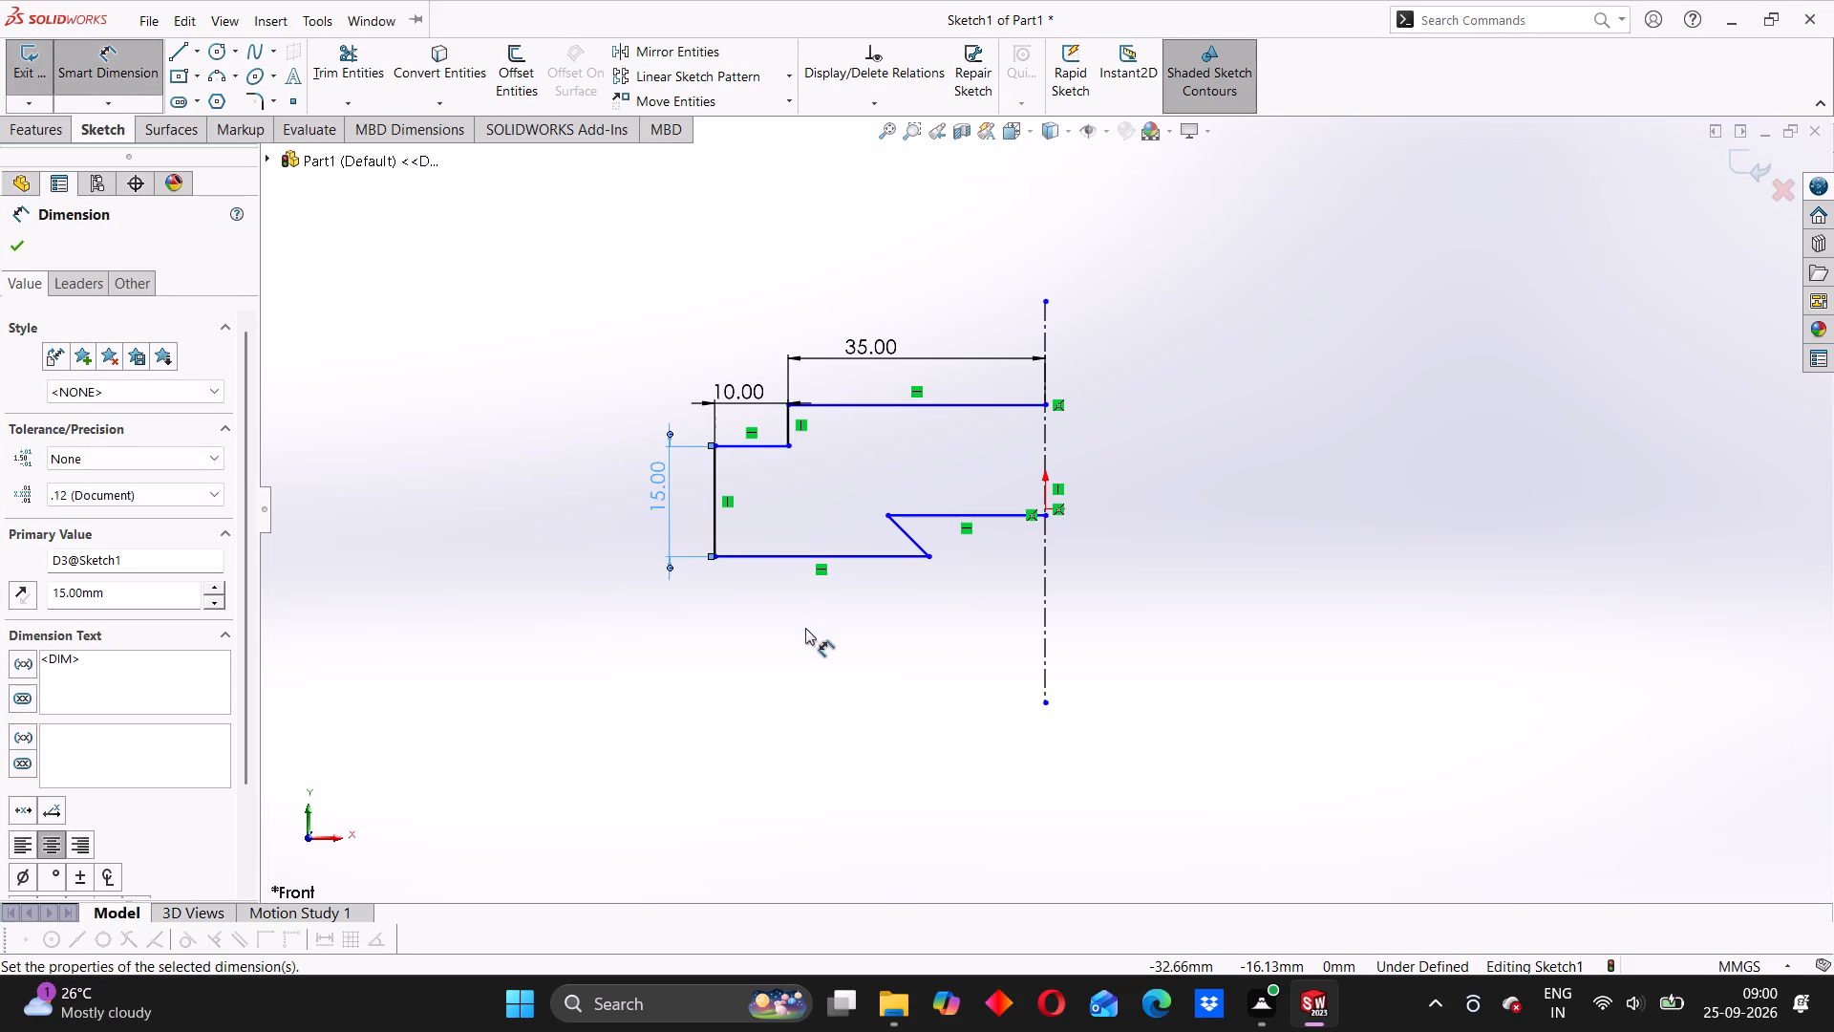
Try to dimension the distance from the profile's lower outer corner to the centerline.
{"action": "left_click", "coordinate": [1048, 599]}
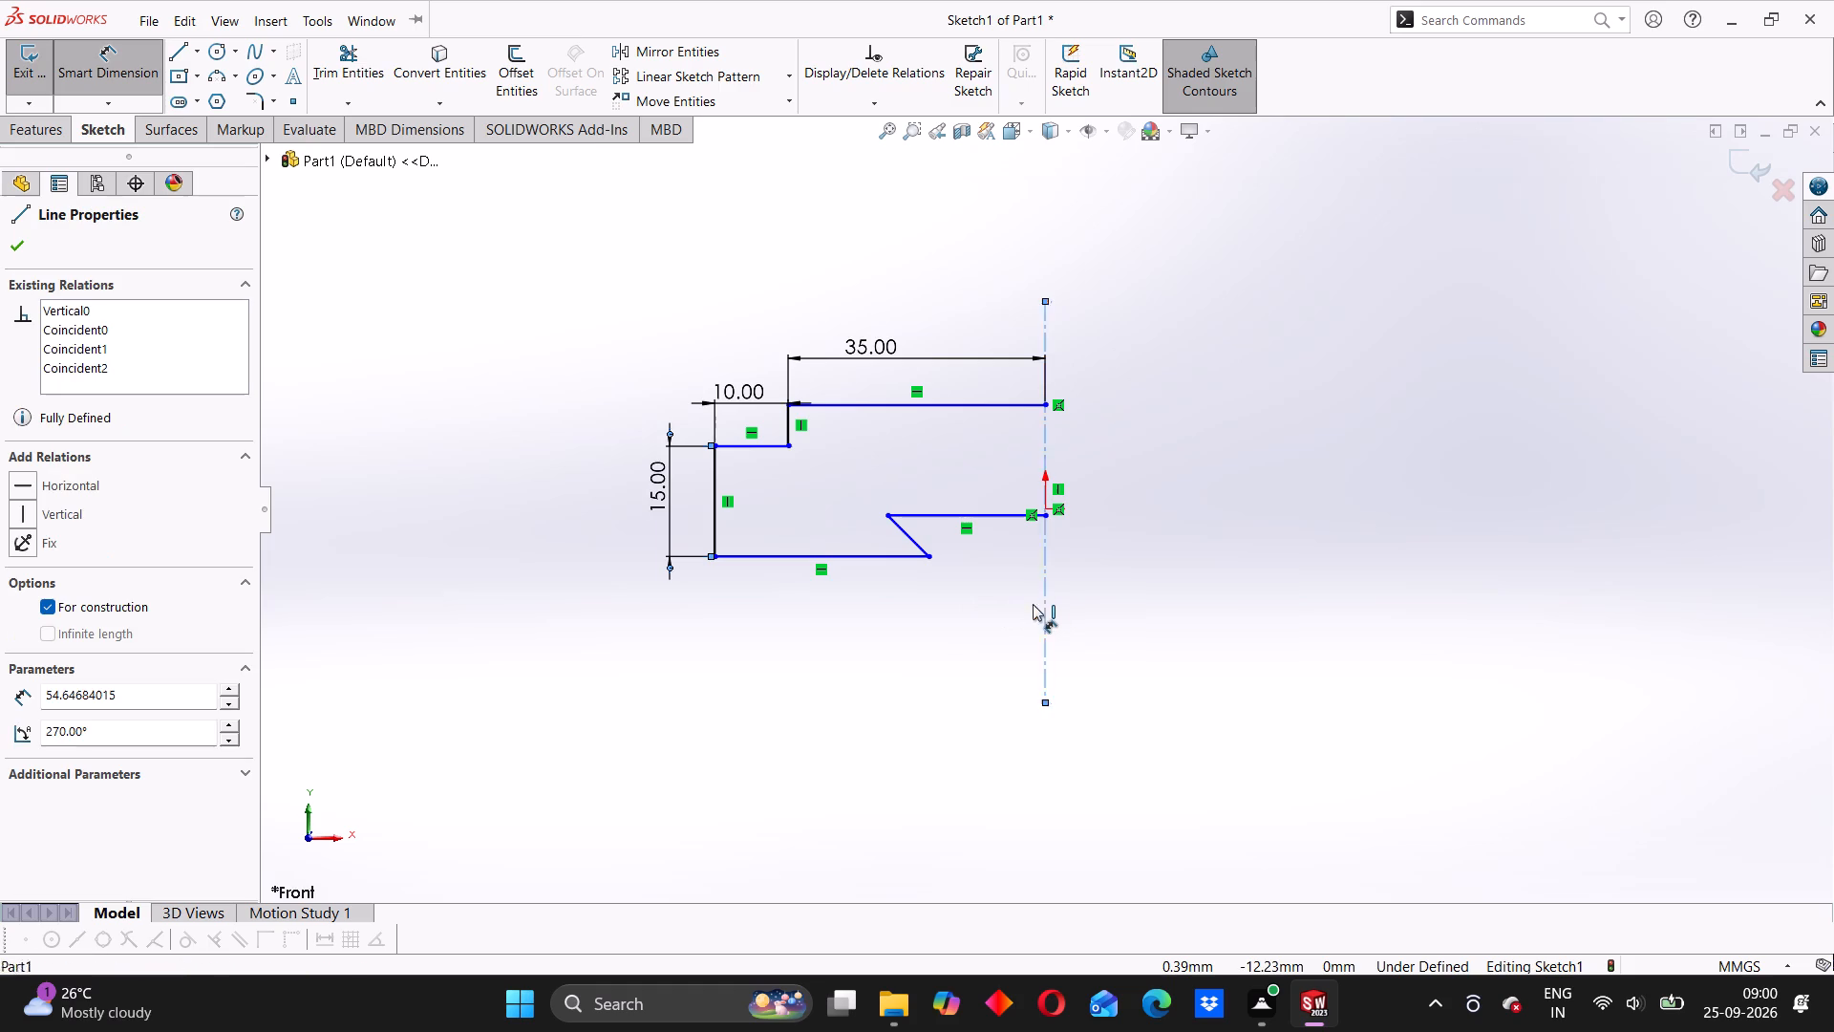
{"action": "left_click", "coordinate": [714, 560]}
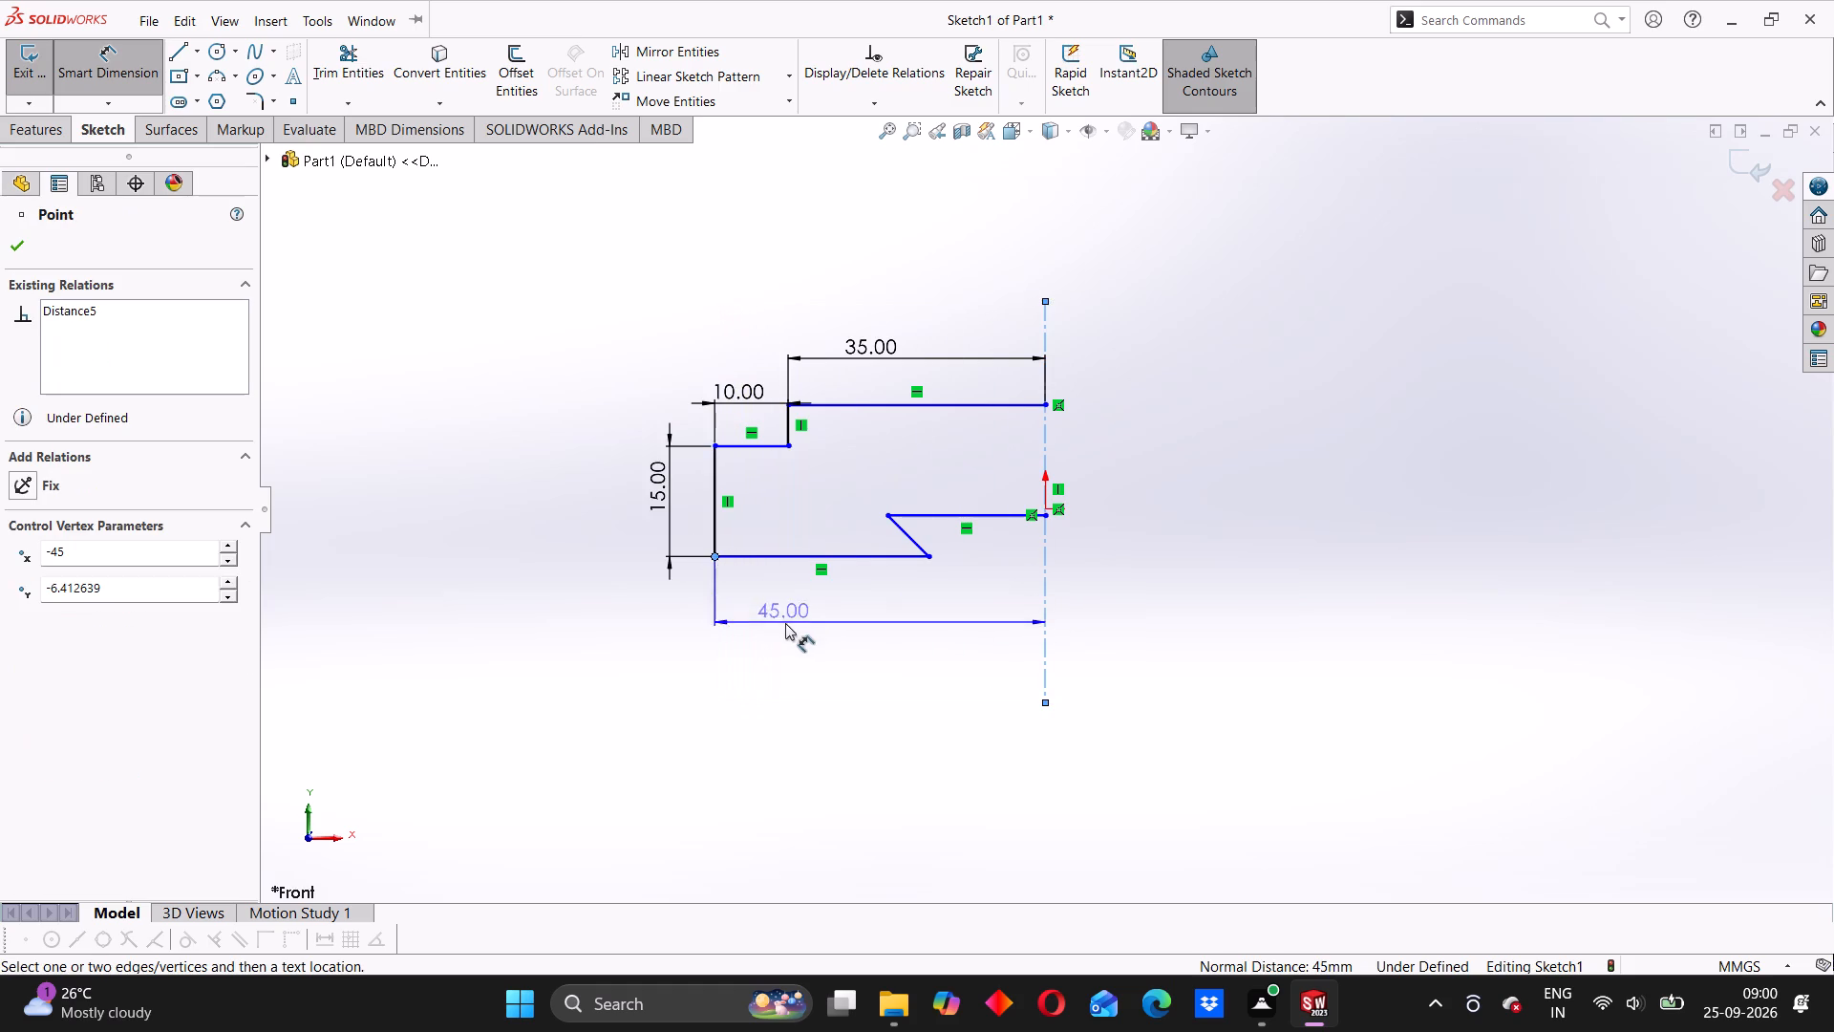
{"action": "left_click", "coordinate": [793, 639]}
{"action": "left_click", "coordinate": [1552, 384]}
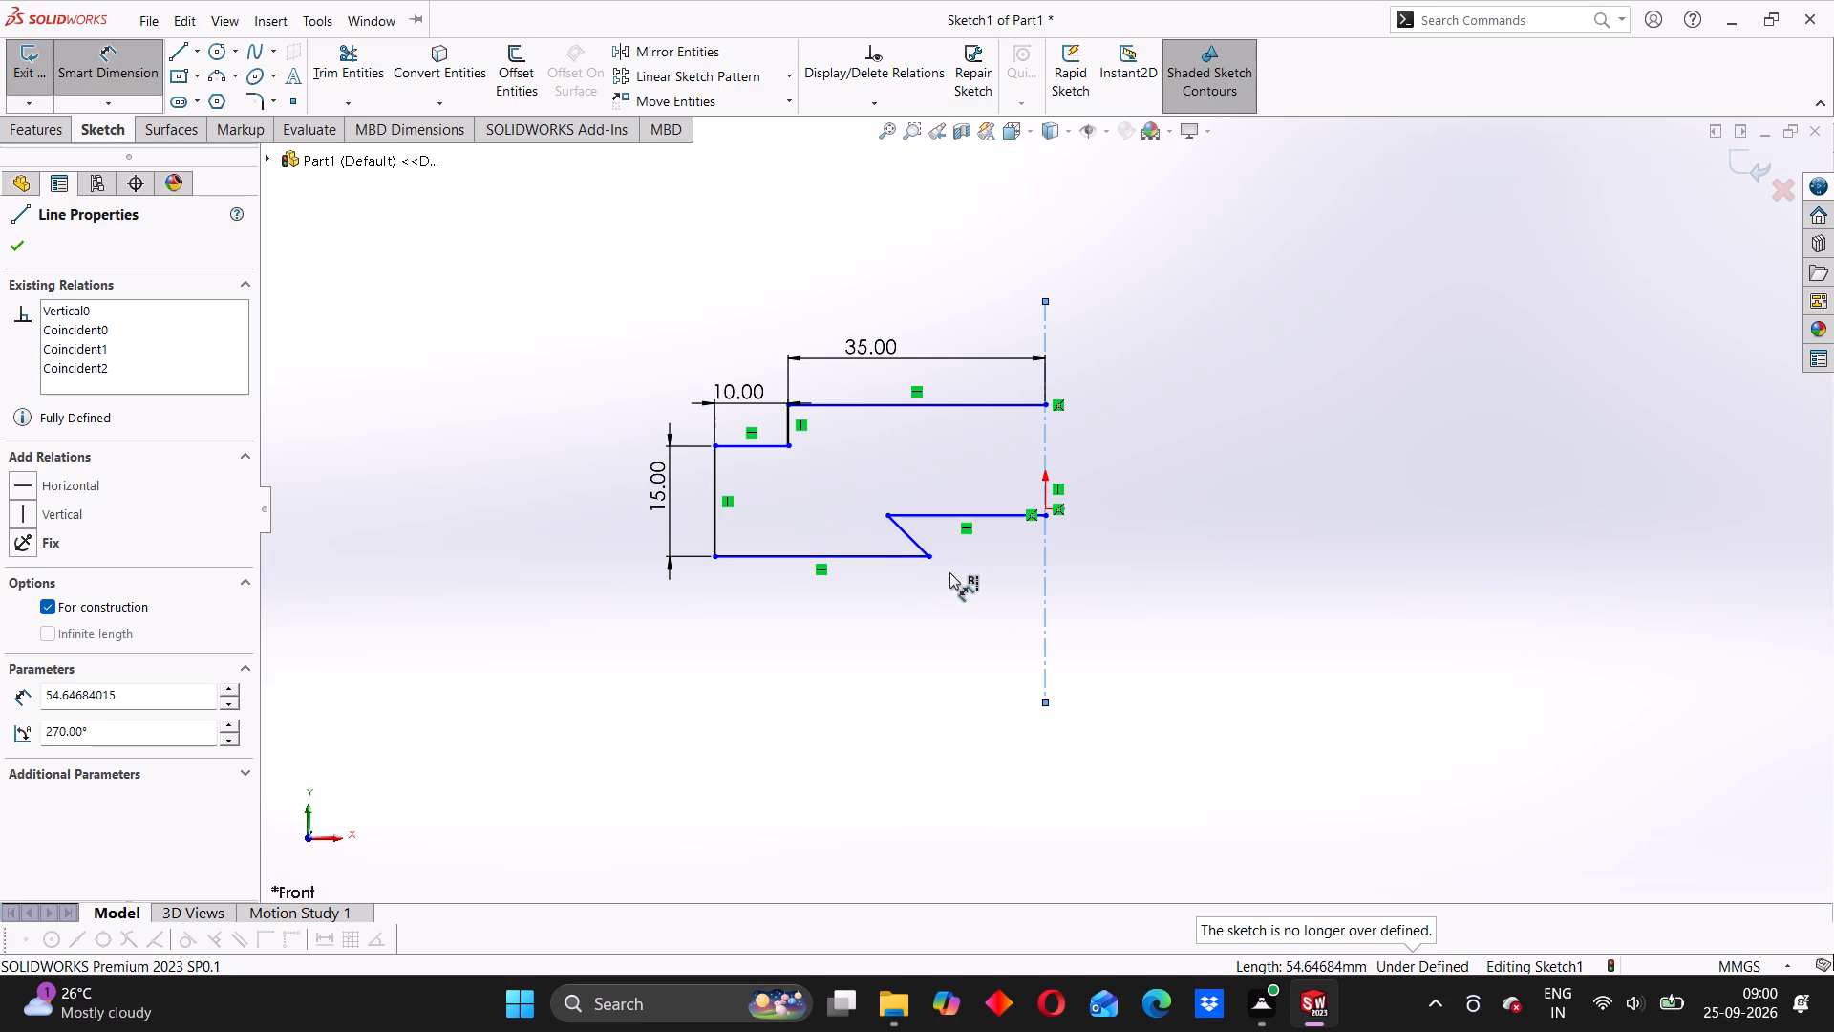
Dimension the diagonal undercut line with a 5 mm vertical height and a 5 mm horizontal width.
{"action": "left_click", "coordinate": [928, 555]}
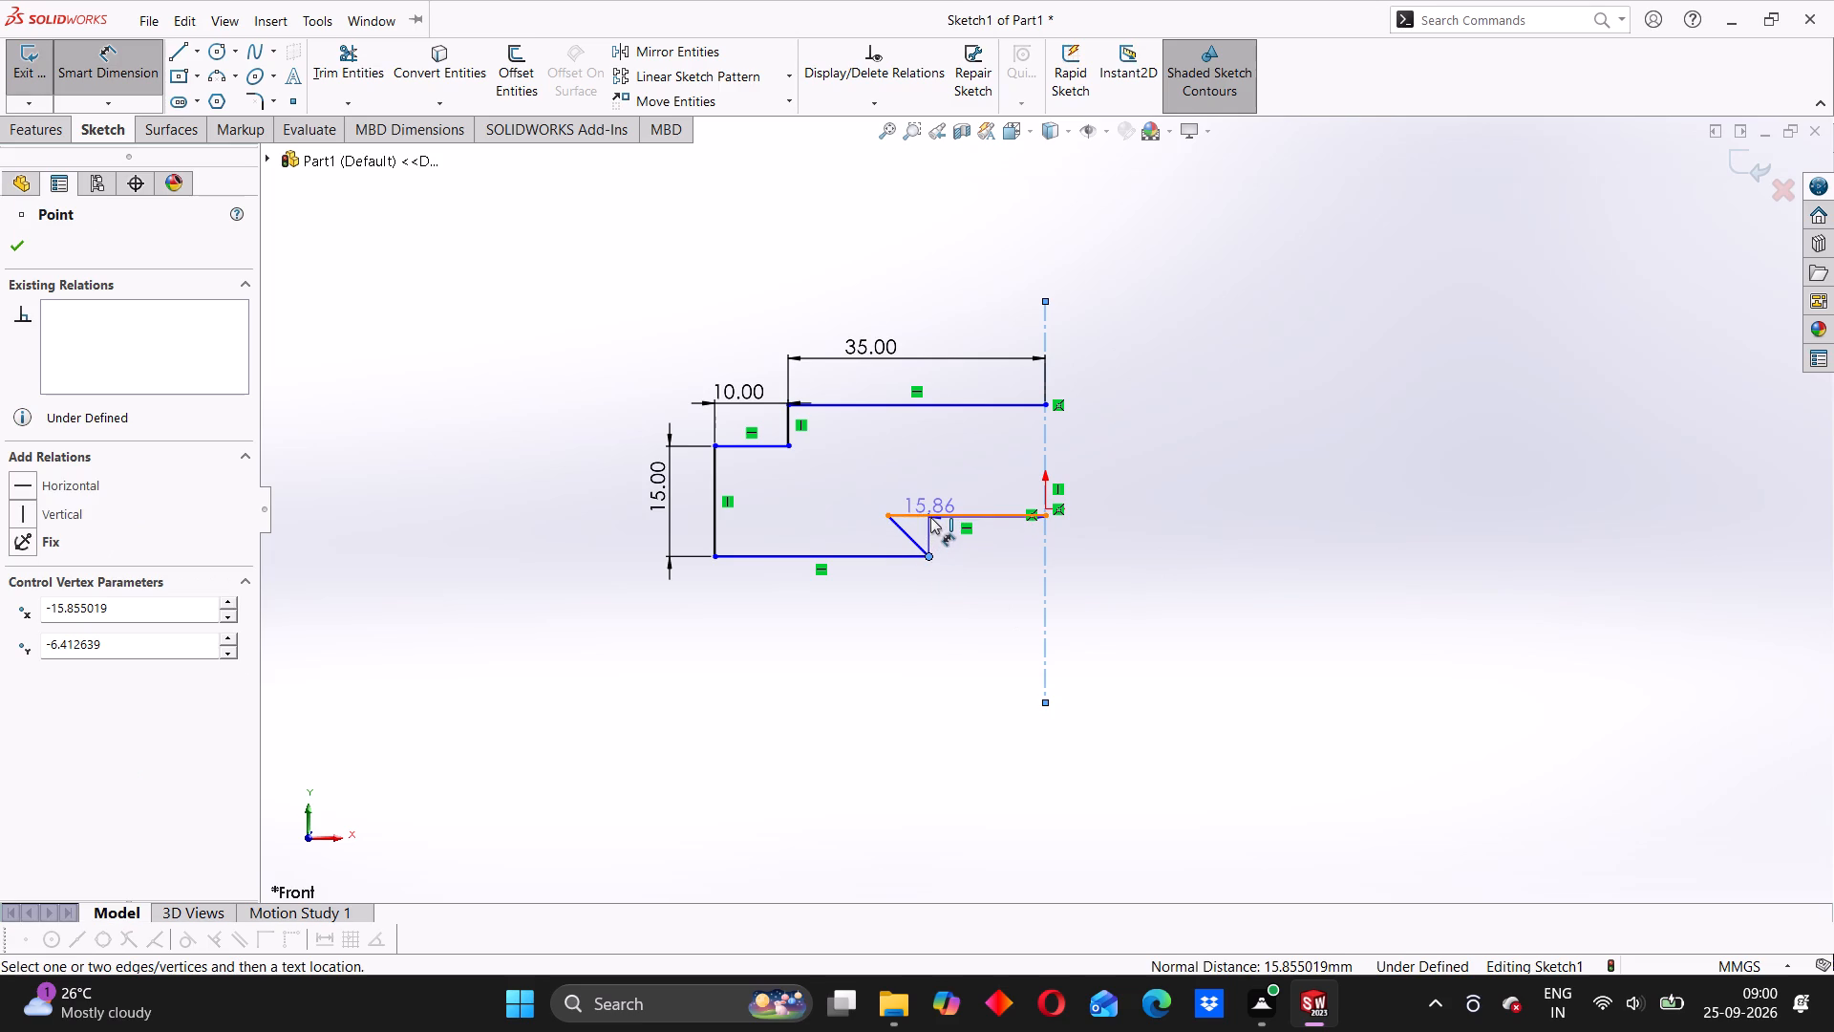
{"action": "left_click", "coordinate": [930, 517]}
{"action": "left_click", "coordinate": [857, 523]}
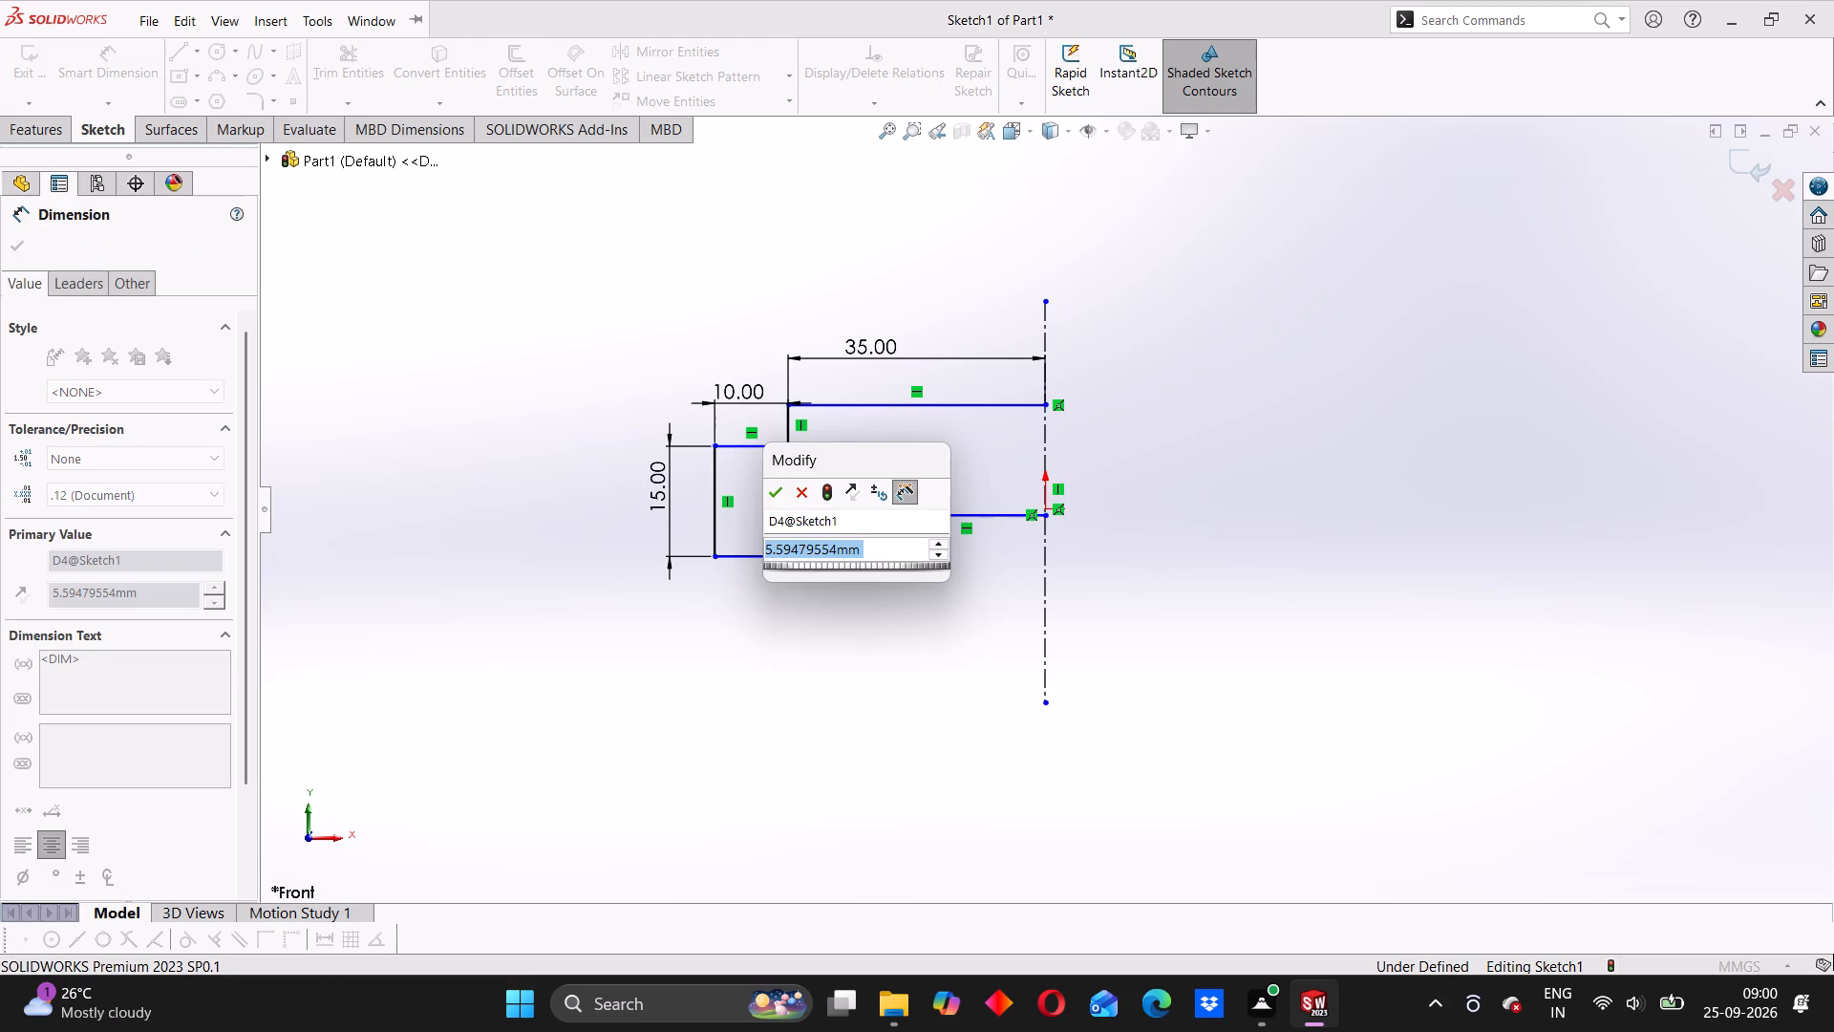
{"action": "key", "text": "5"}
{"action": "key", "text": "Return"}
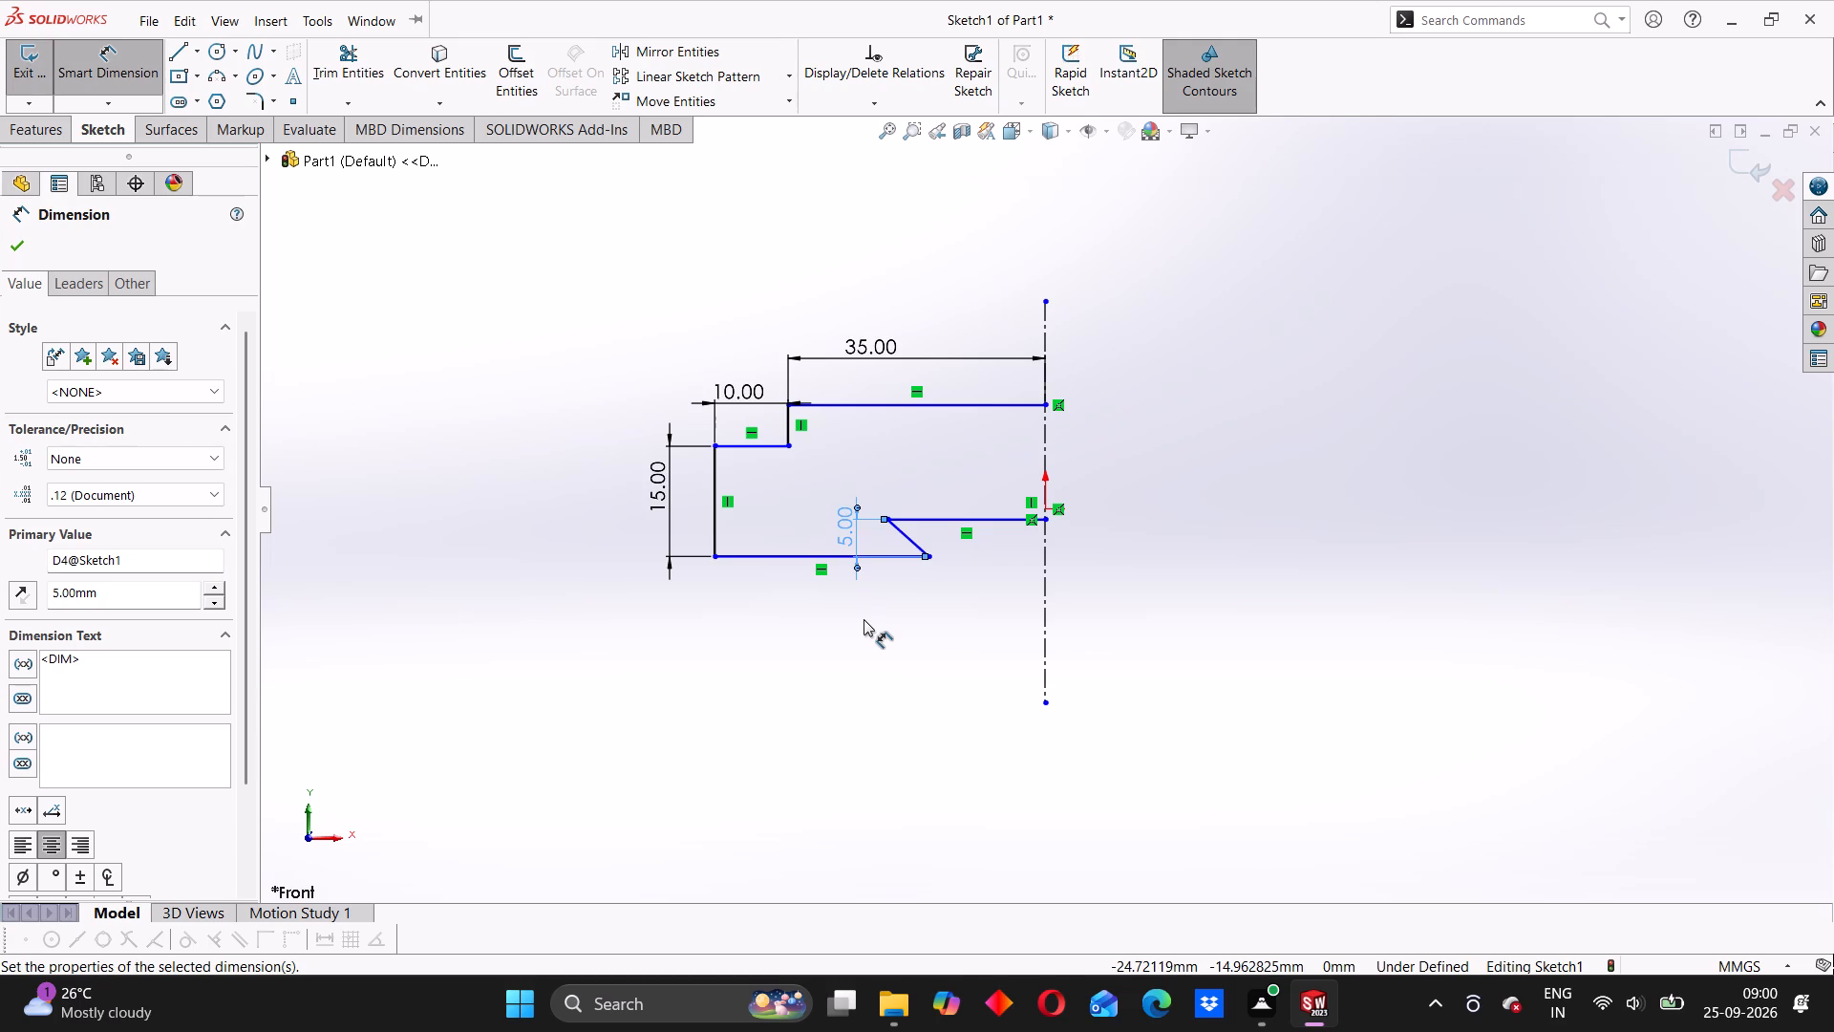
{"action": "left_click", "coordinate": [931, 559]}
{"action": "left_click", "coordinate": [888, 521]}
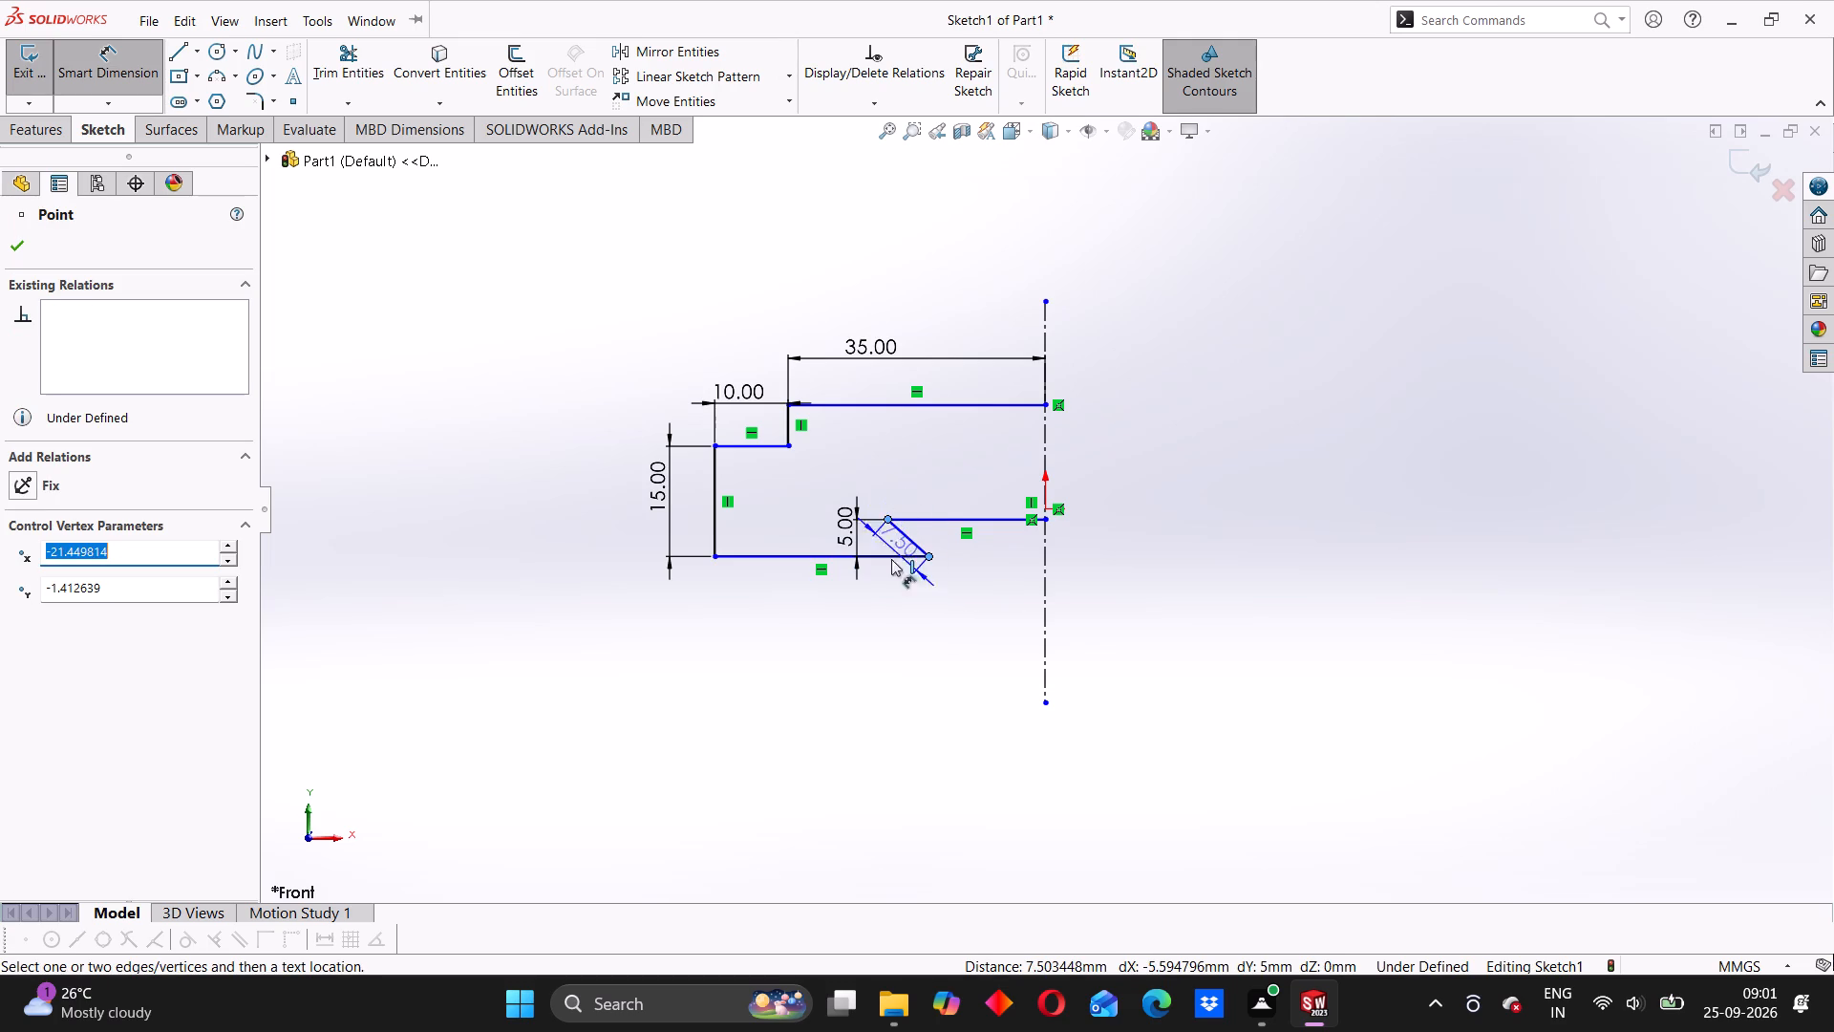
{"action": "left_click", "coordinate": [901, 600]}
{"action": "key", "text": "5"}
{"action": "key", "text": "Return"}
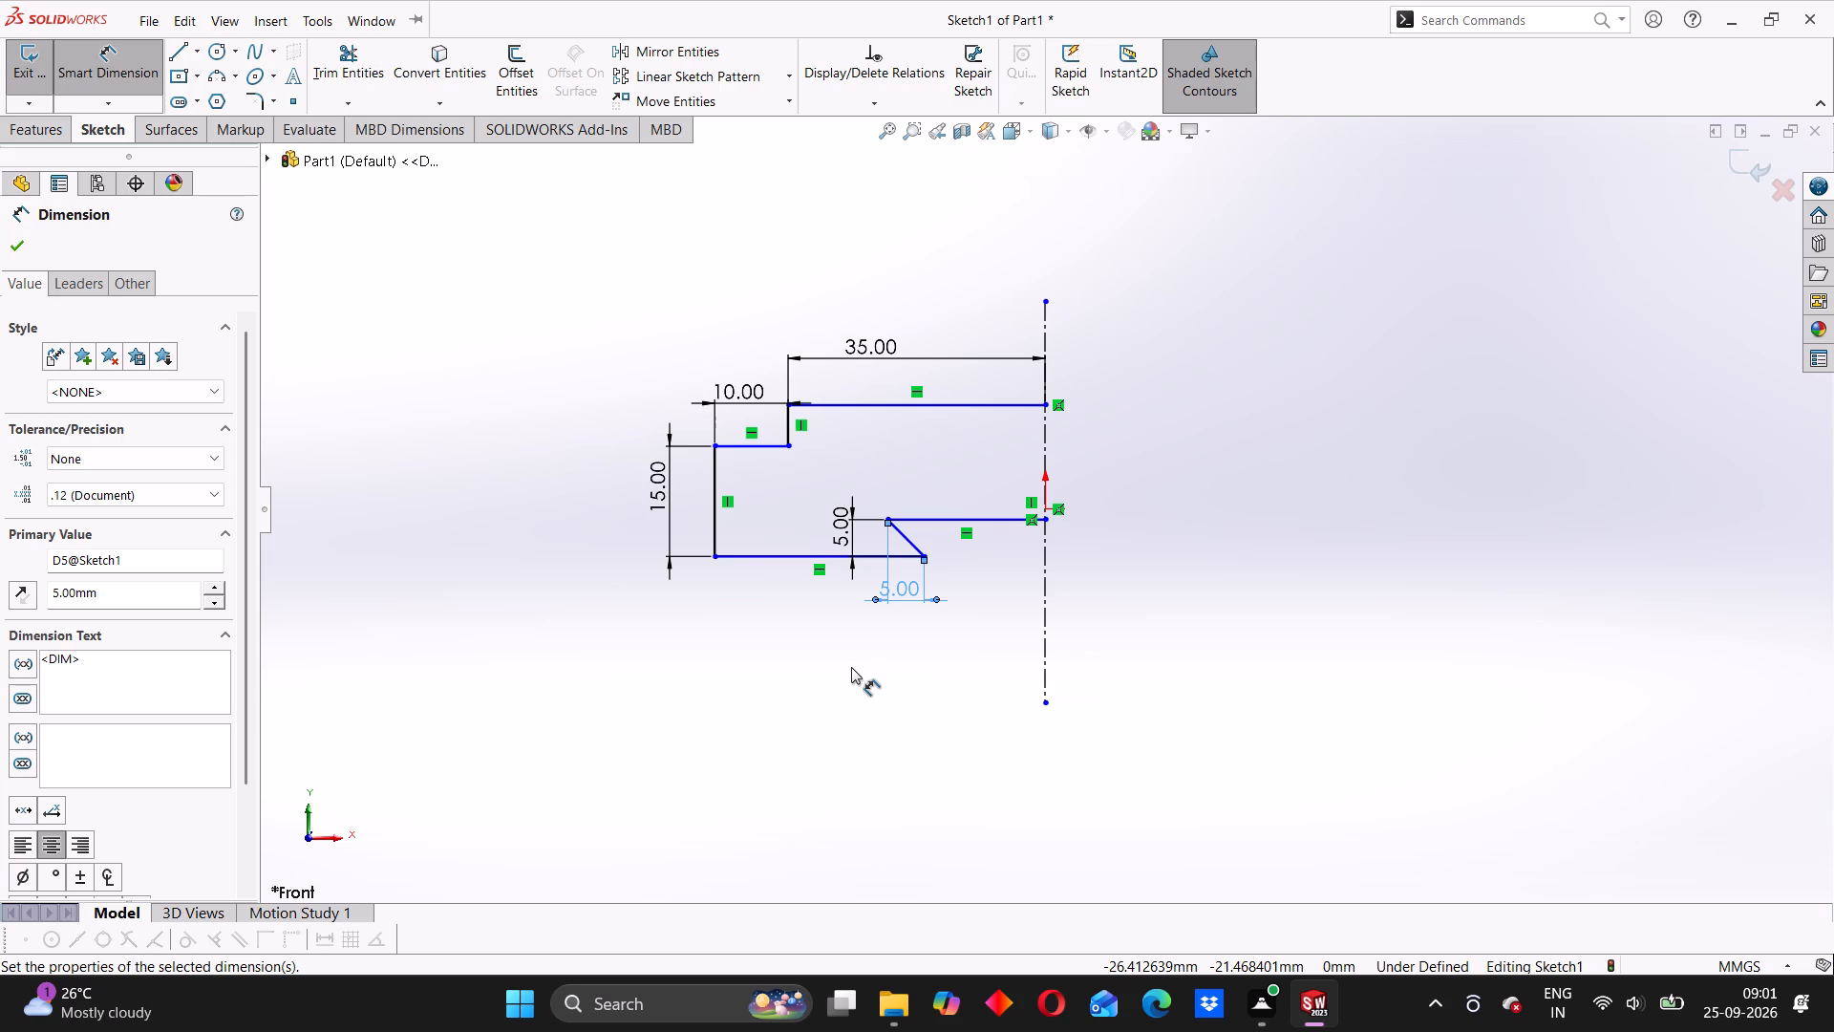
Dimension the distance from the undercut diagonal's lower endpoint to the centerline at 22.5 mm, half of 45.
{"action": "left_click", "coordinate": [1043, 564]}
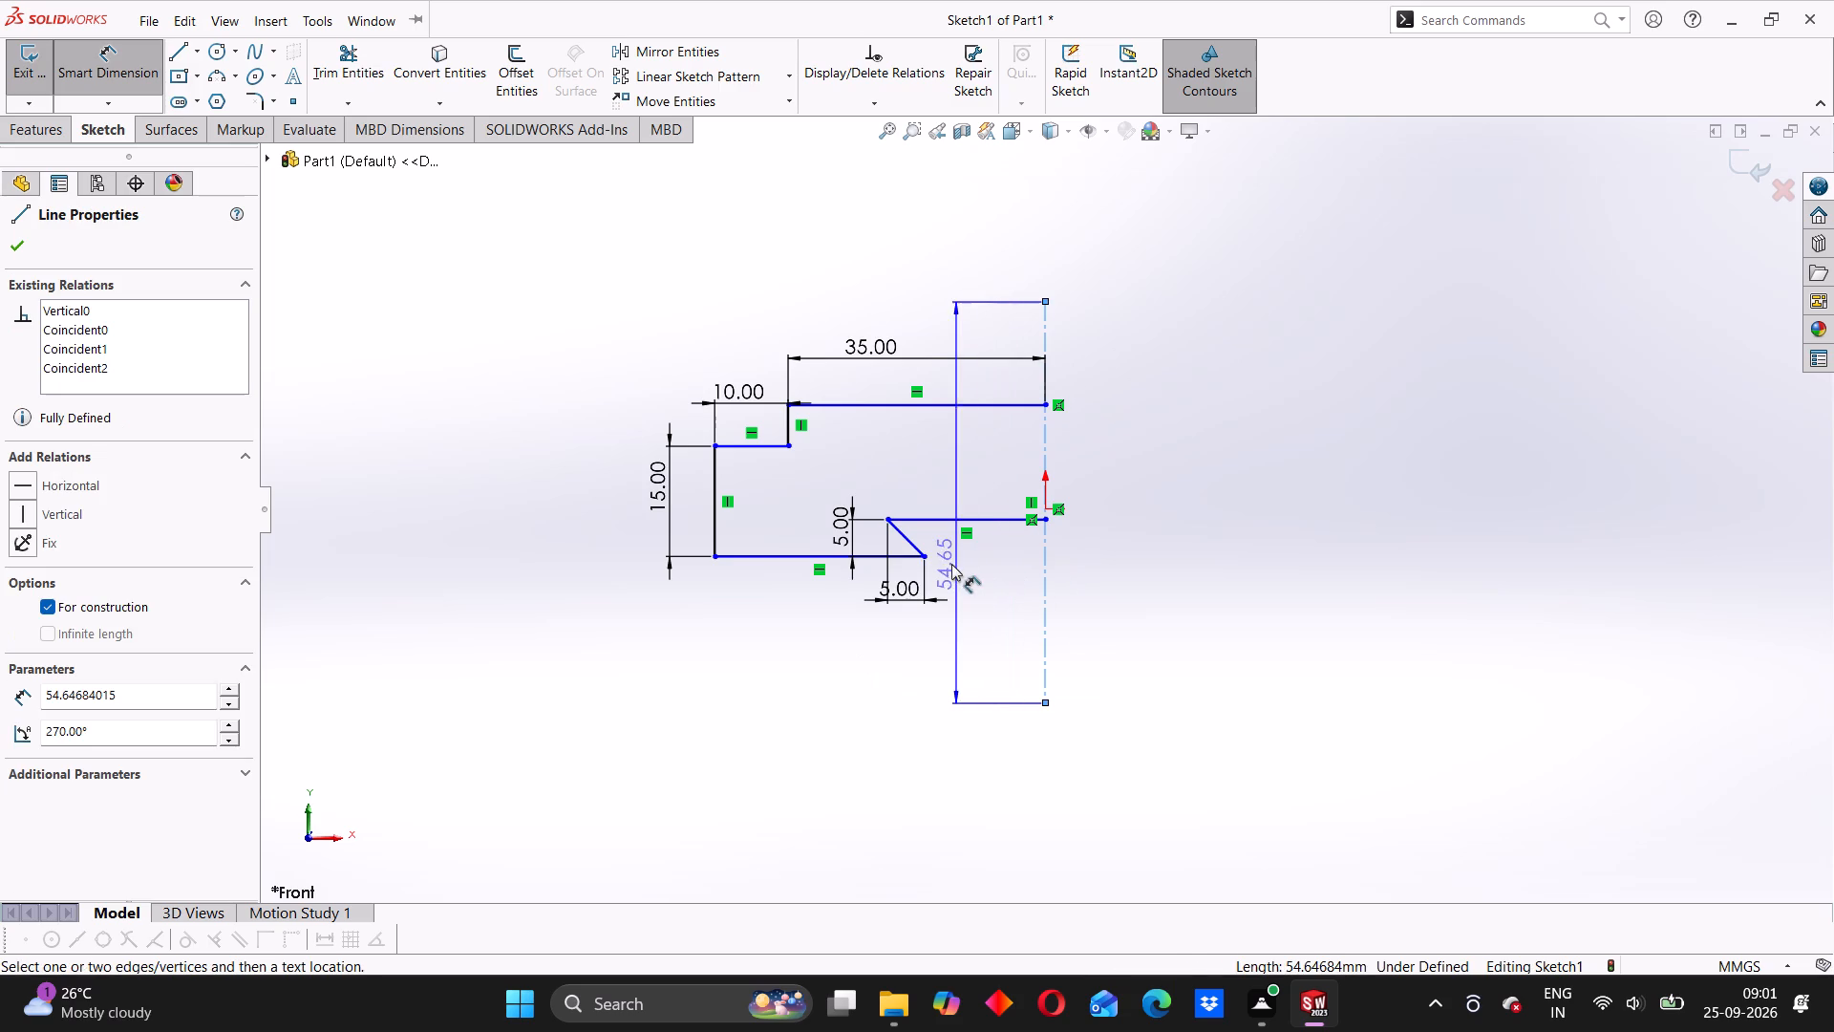
{"action": "left_click", "coordinate": [928, 561]}
{"action": "left_click", "coordinate": [941, 706]}
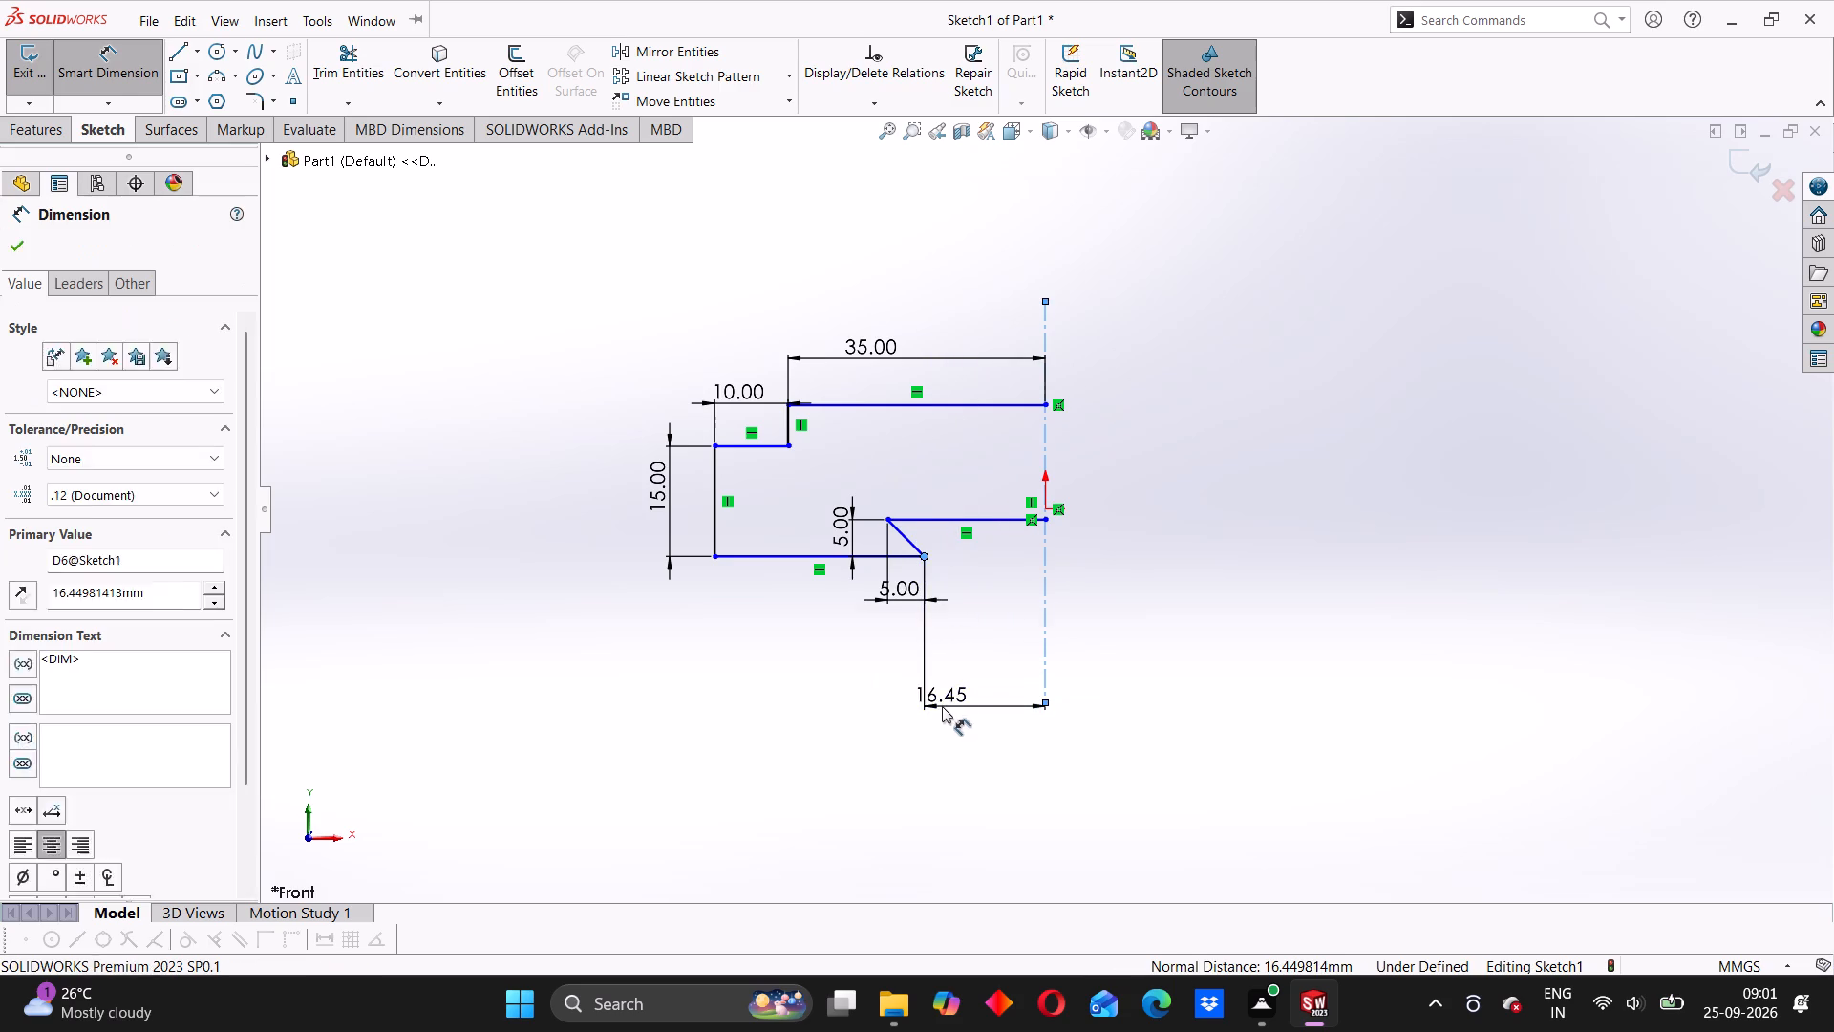
{"action": "key", "text": "4"}
{"action": "key", "text": "5"}
{"action": "key", "text": "slash"}
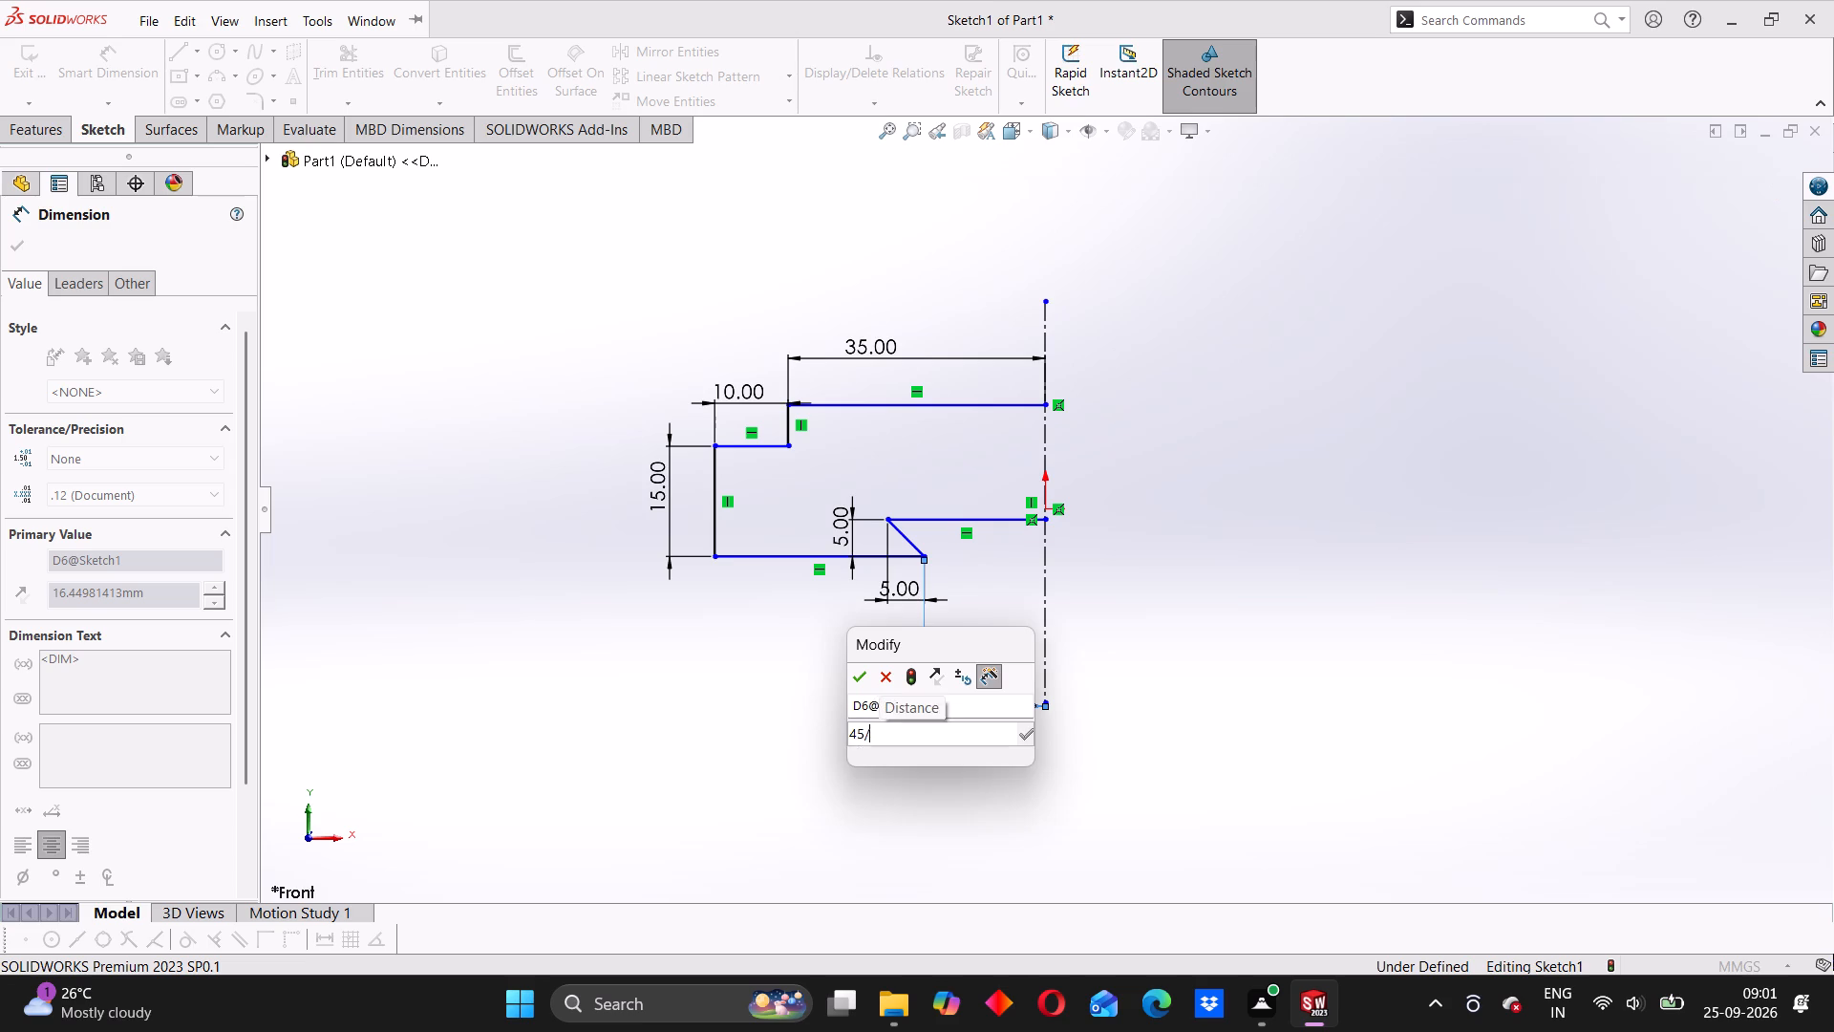
{"action": "key", "text": "2"}
{"action": "key", "text": "Return"}
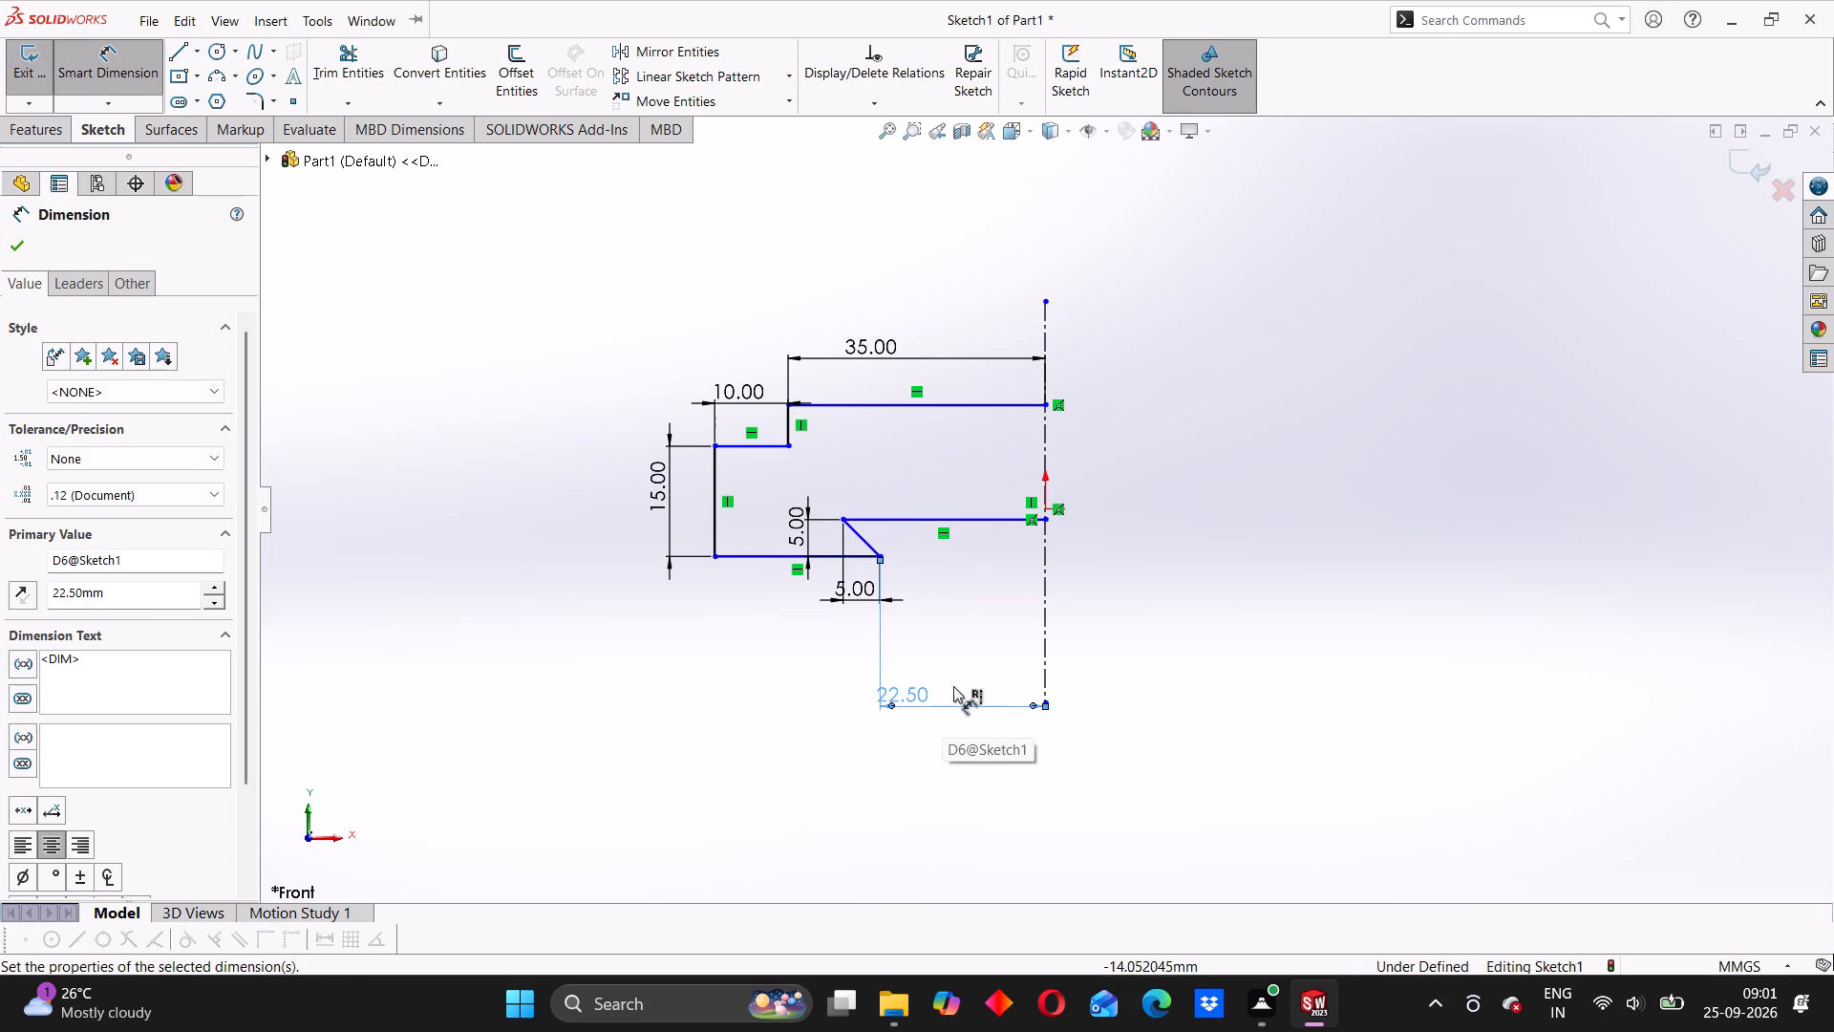
{"action": "left_click", "coordinate": [1104, 576]}
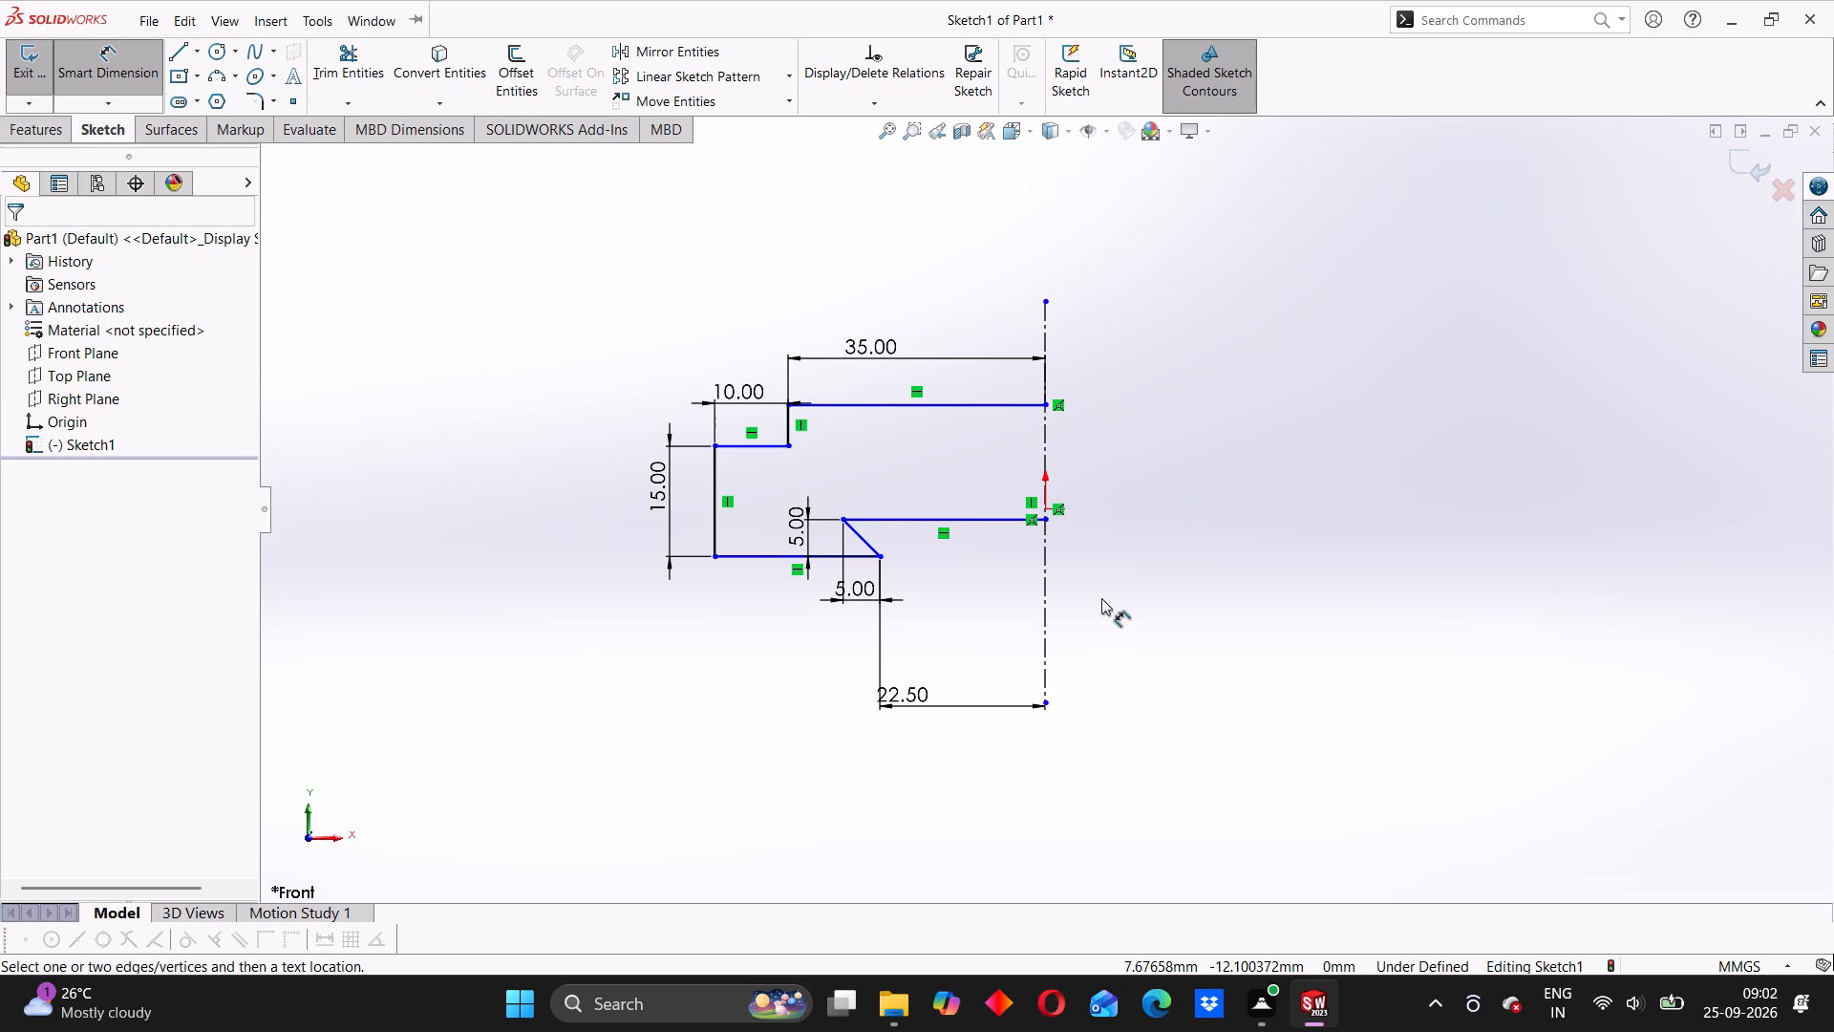
Delete the 35 mm dimension and the profile's top horizontal line.
{"action": "left_click", "coordinate": [870, 349]}
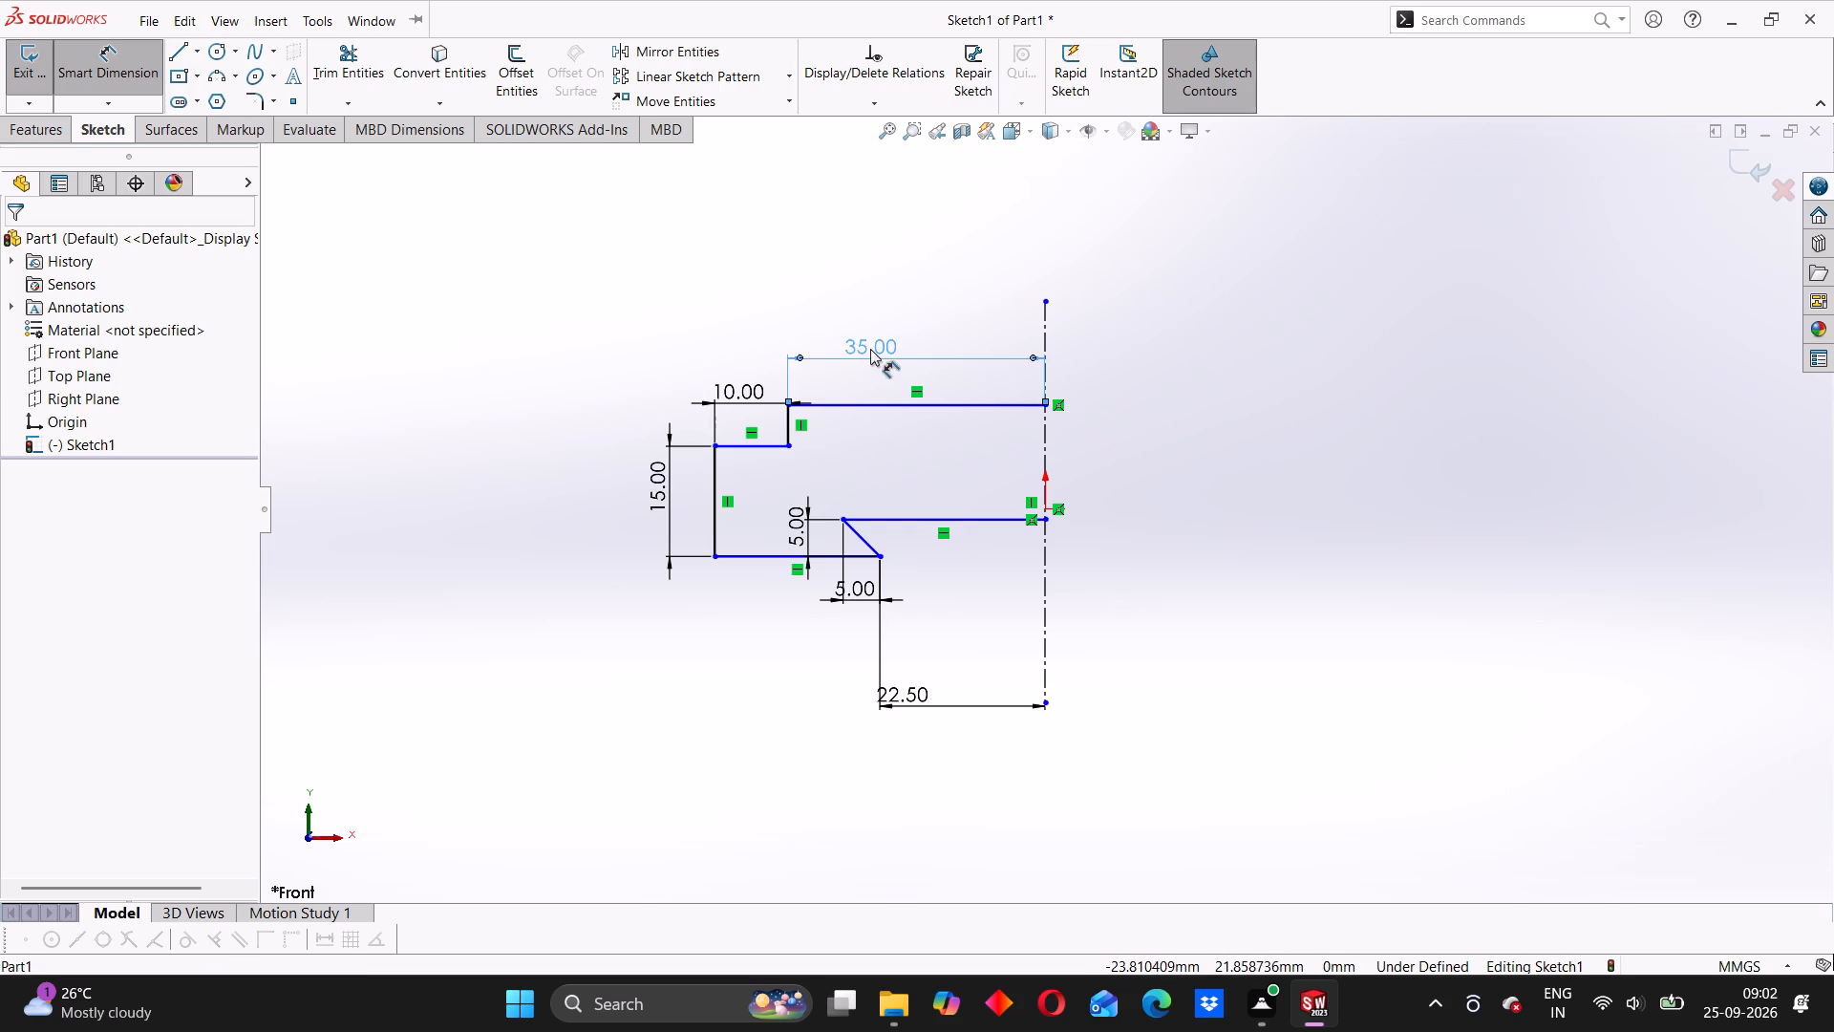
{"action": "key", "text": "Delete"}
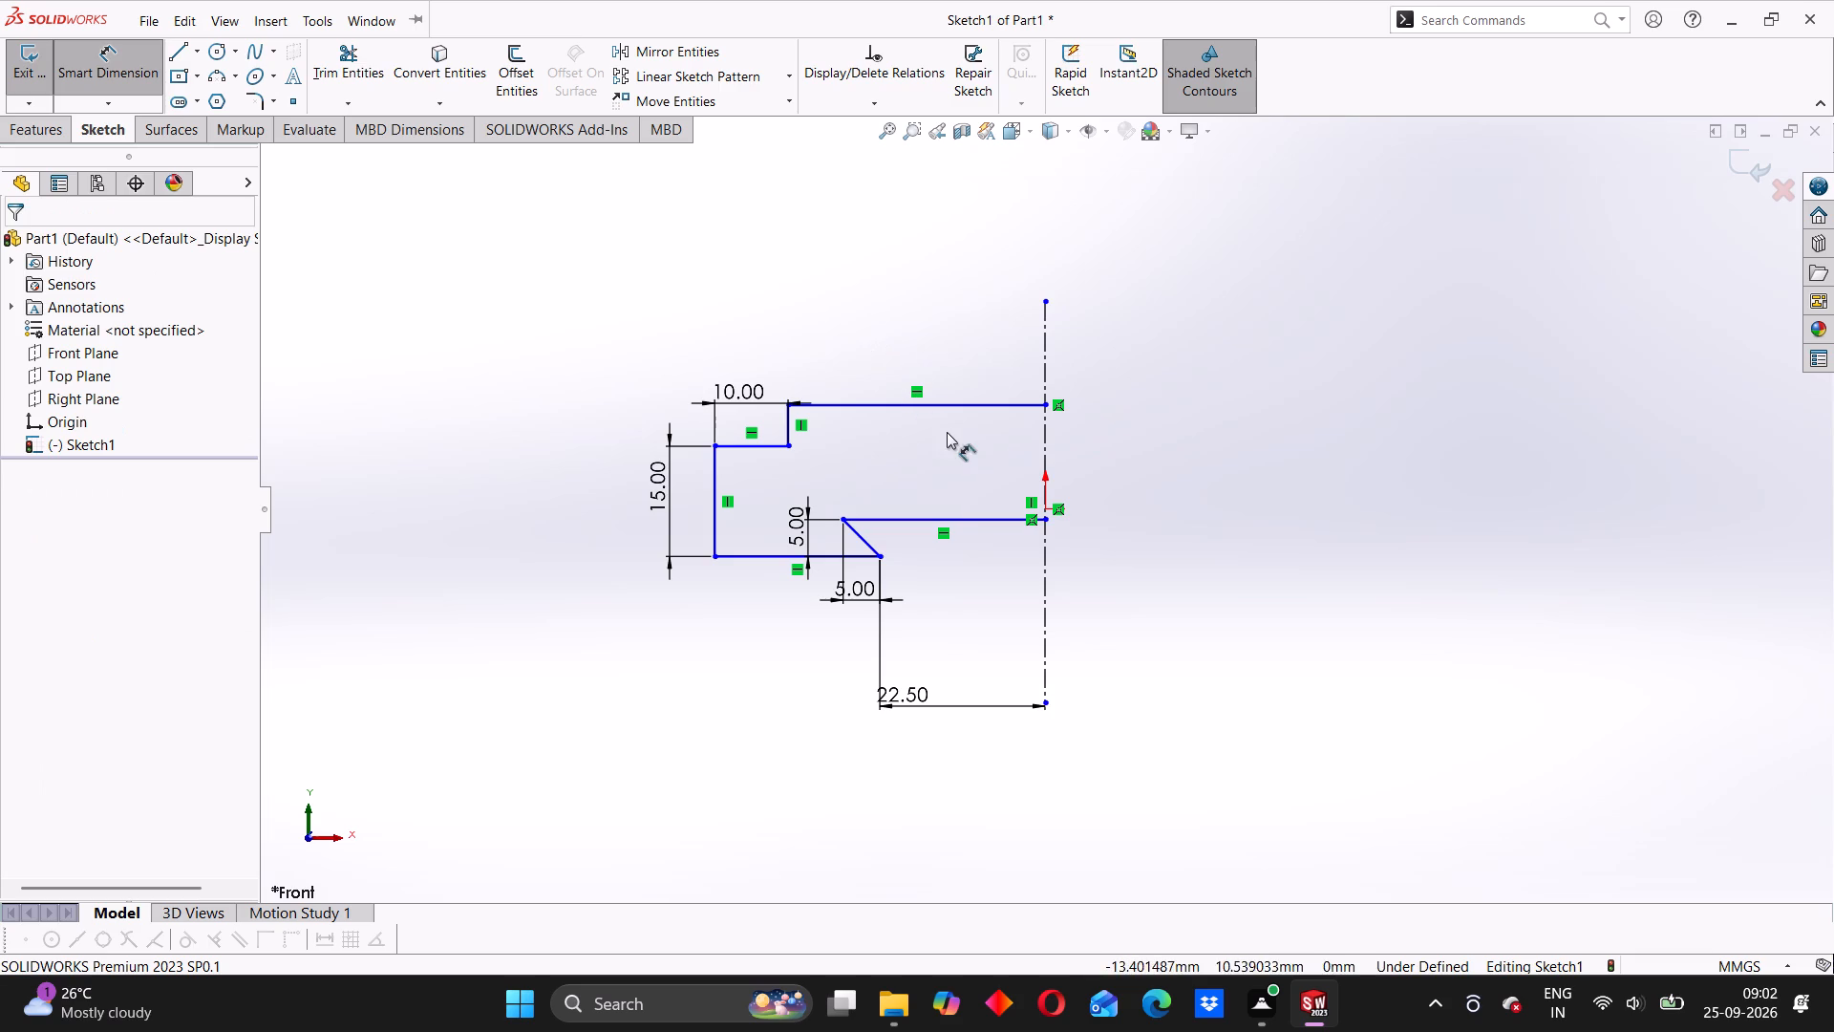
{"action": "left_click", "coordinate": [898, 400]}
{"action": "key", "text": "Delete"}
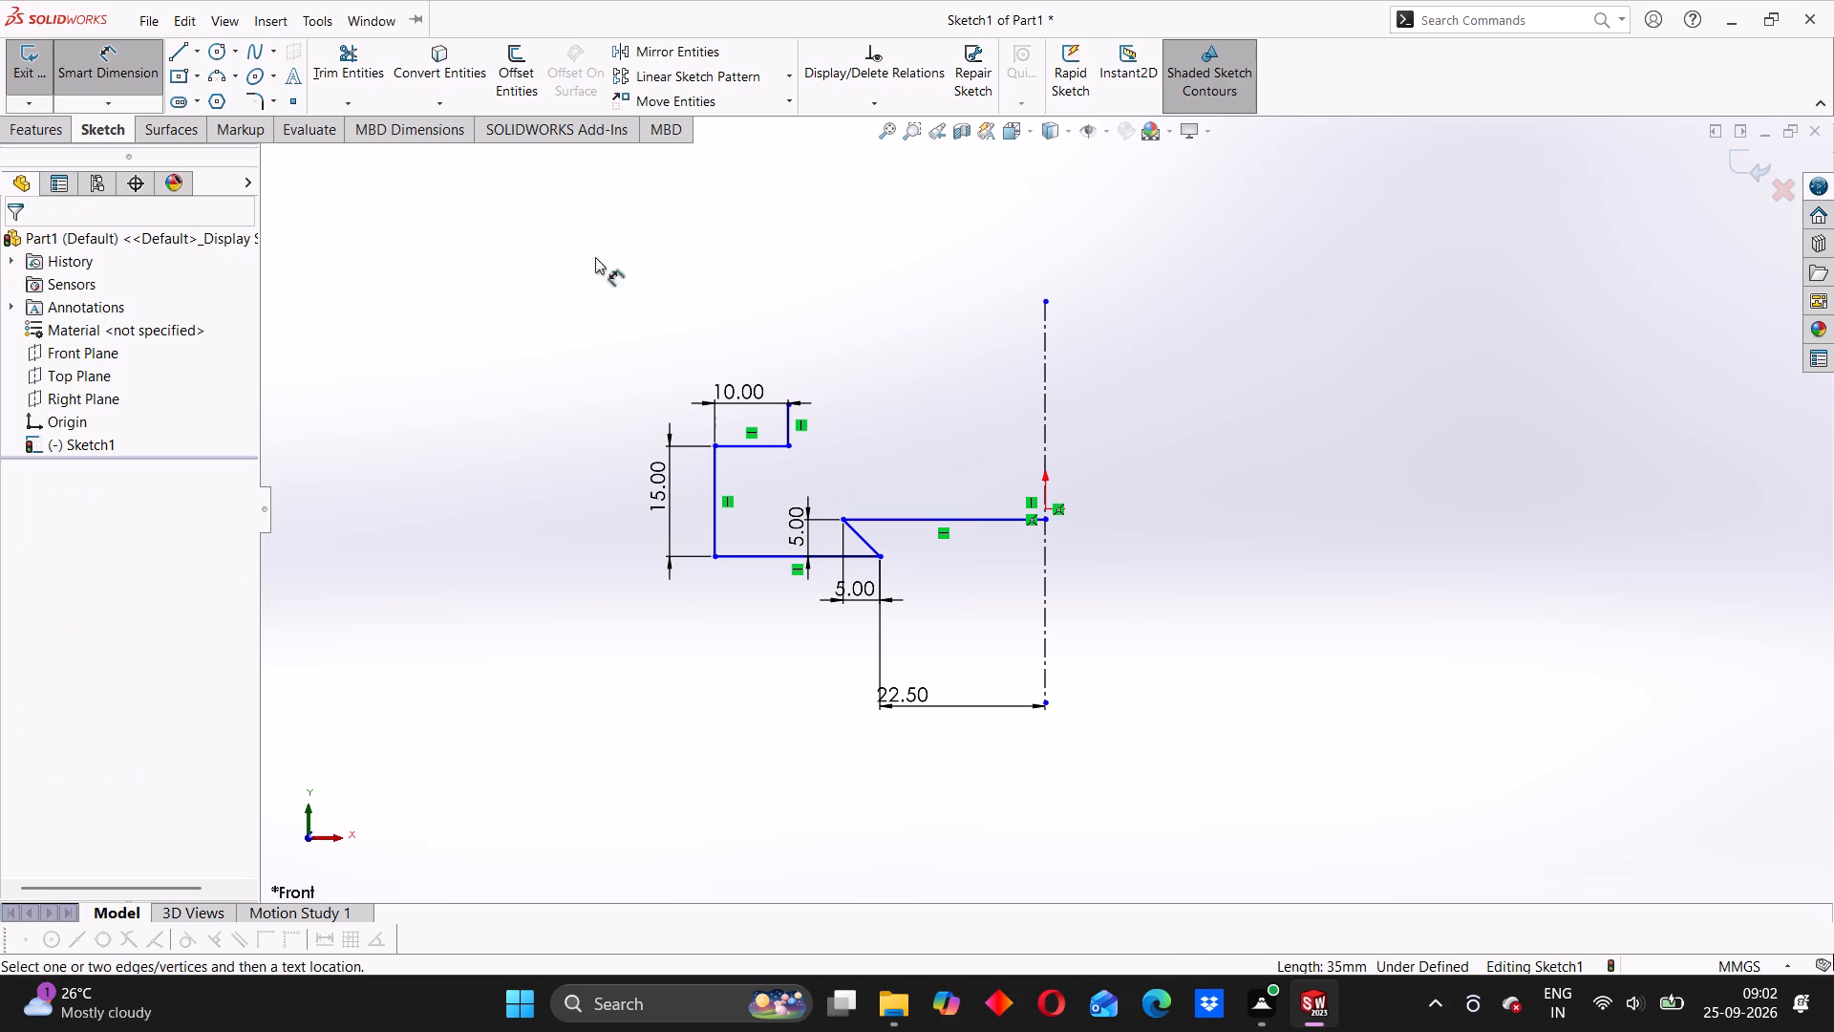
Sketch two collinear top lines with a gap between them: about 7.5 mm inward from the step and about 10.4 mm outward from the centerline.
{"action": "left_click", "coordinate": [189, 60]}
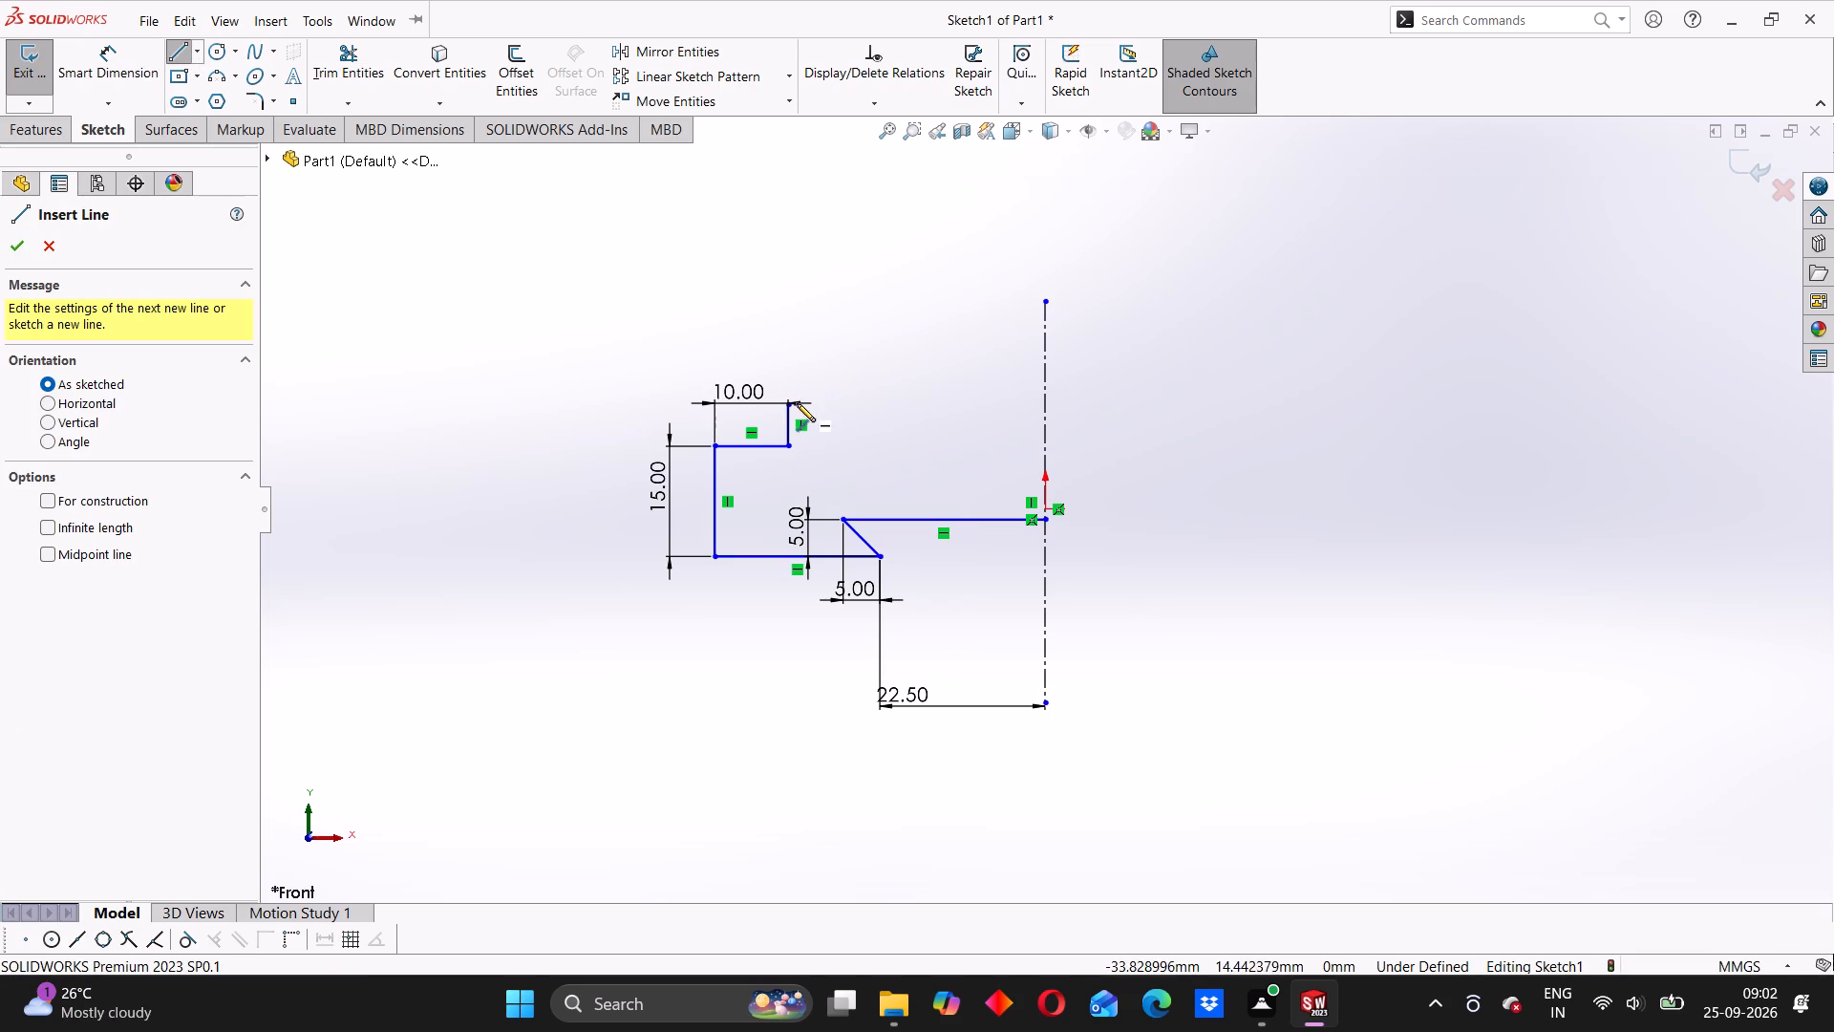
{"action": "left_click", "coordinate": [787, 404]}
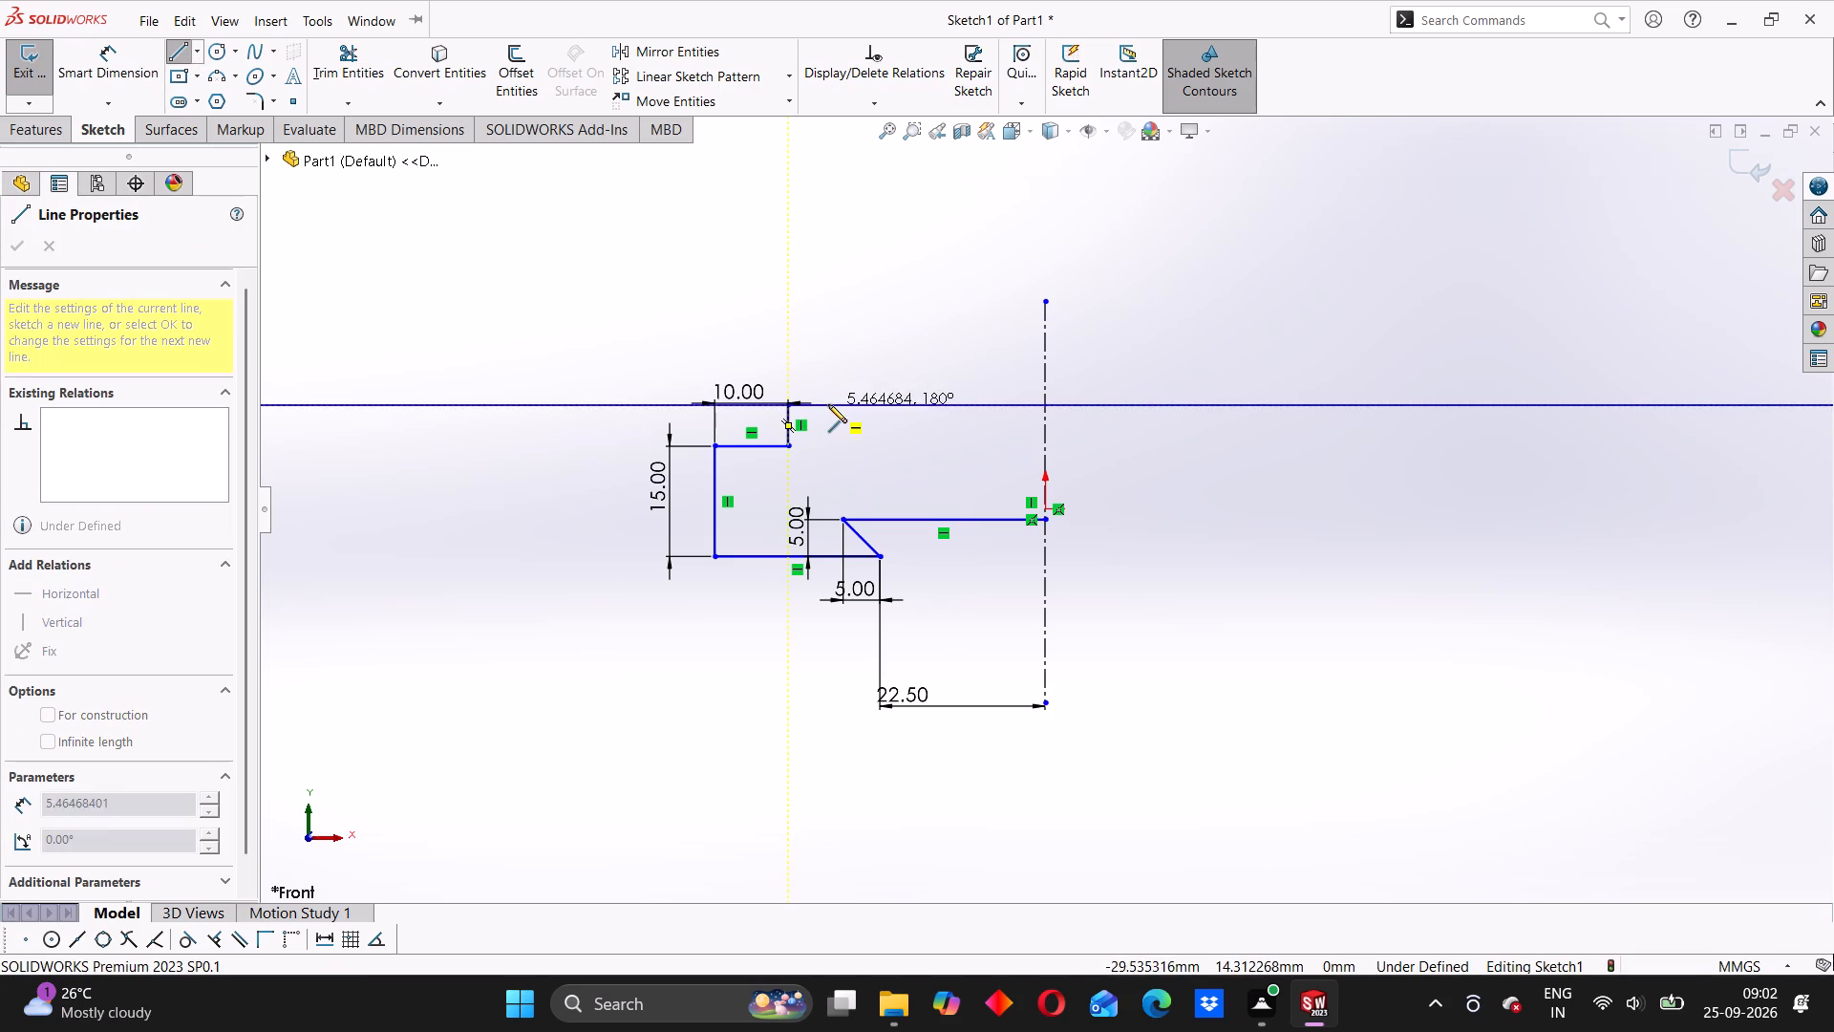
{"action": "left_click", "coordinate": [840, 408]}
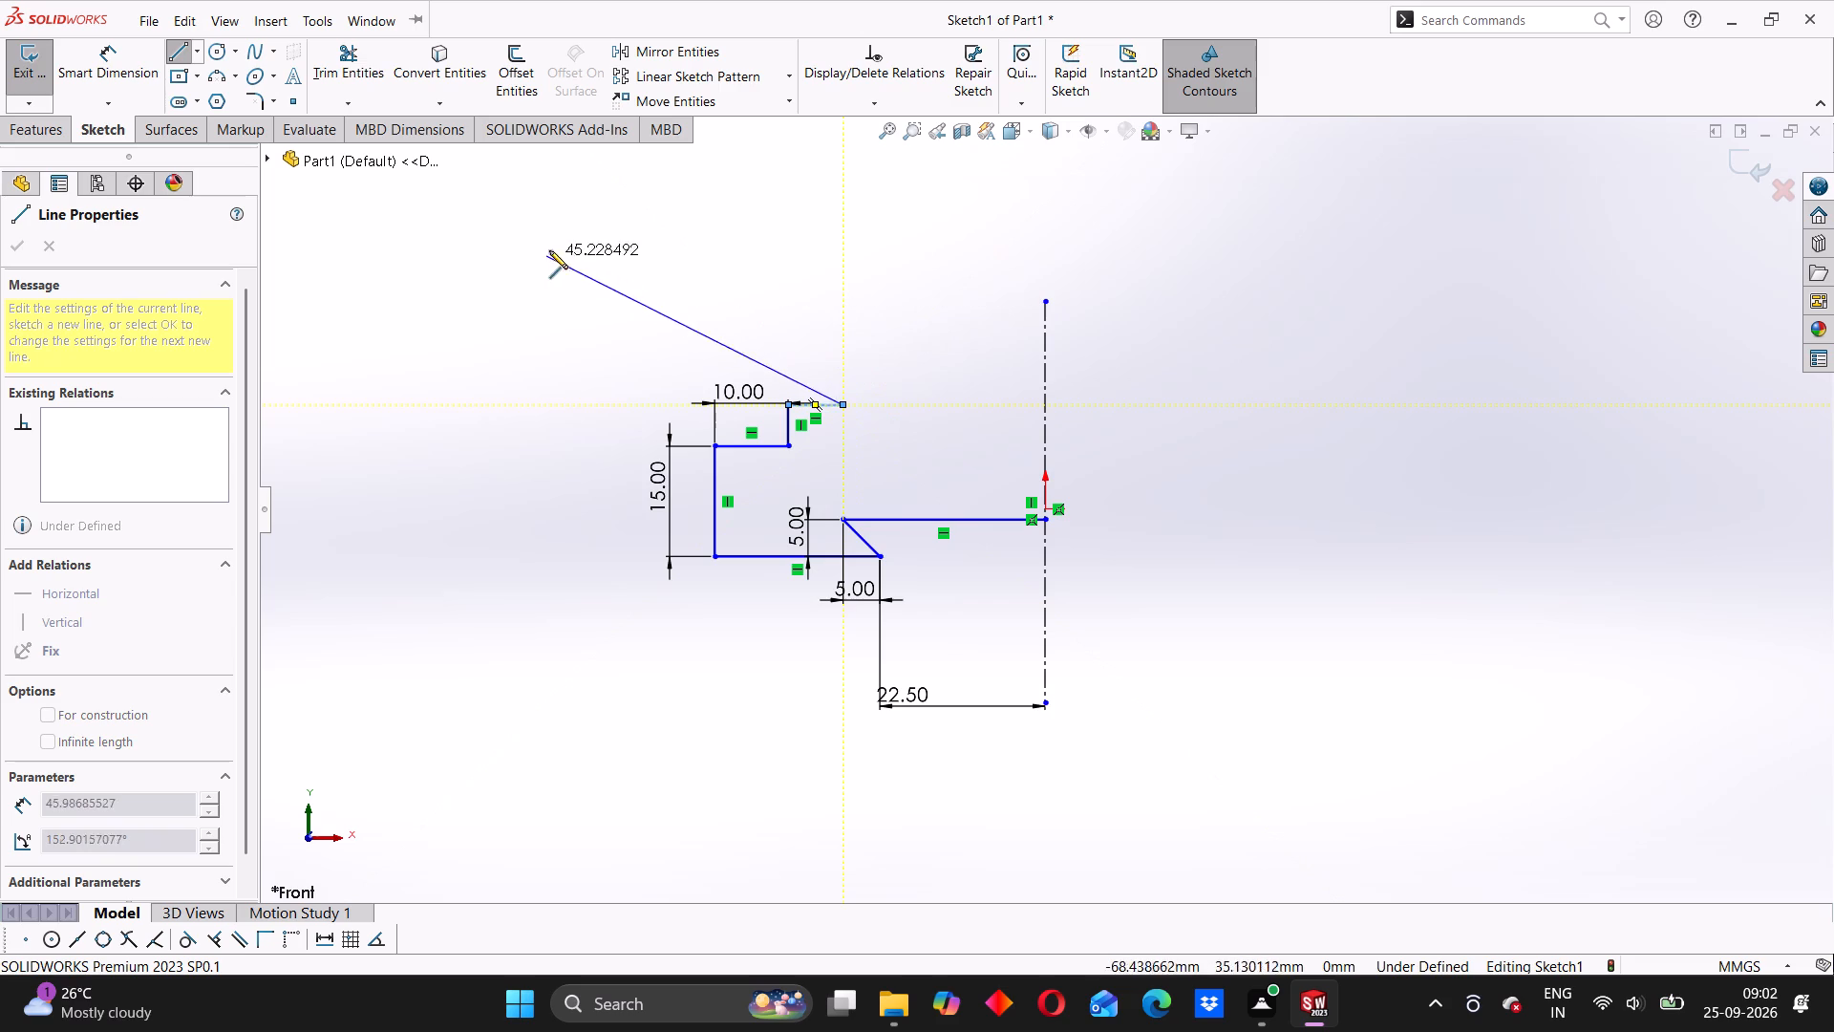
{"action": "left_click", "coordinate": [179, 53]}
{"action": "left_click", "coordinate": [186, 53]}
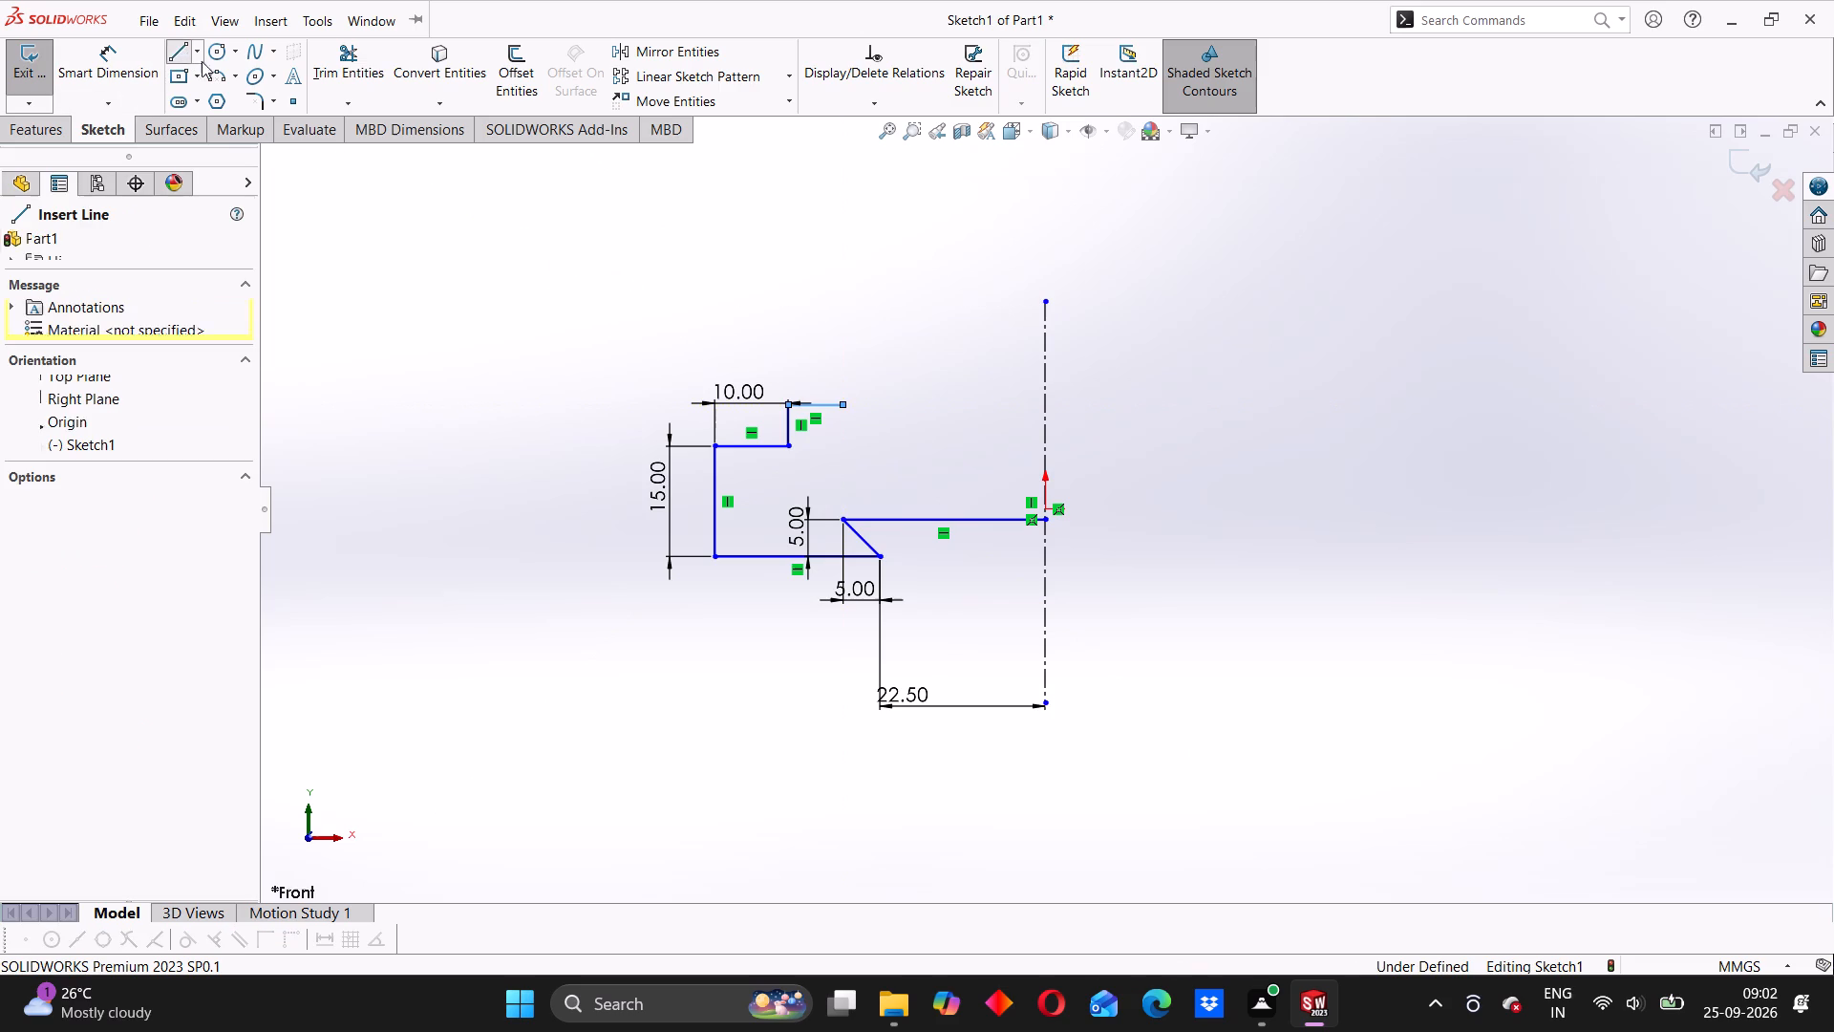
{"action": "left_click", "coordinate": [1043, 405]}
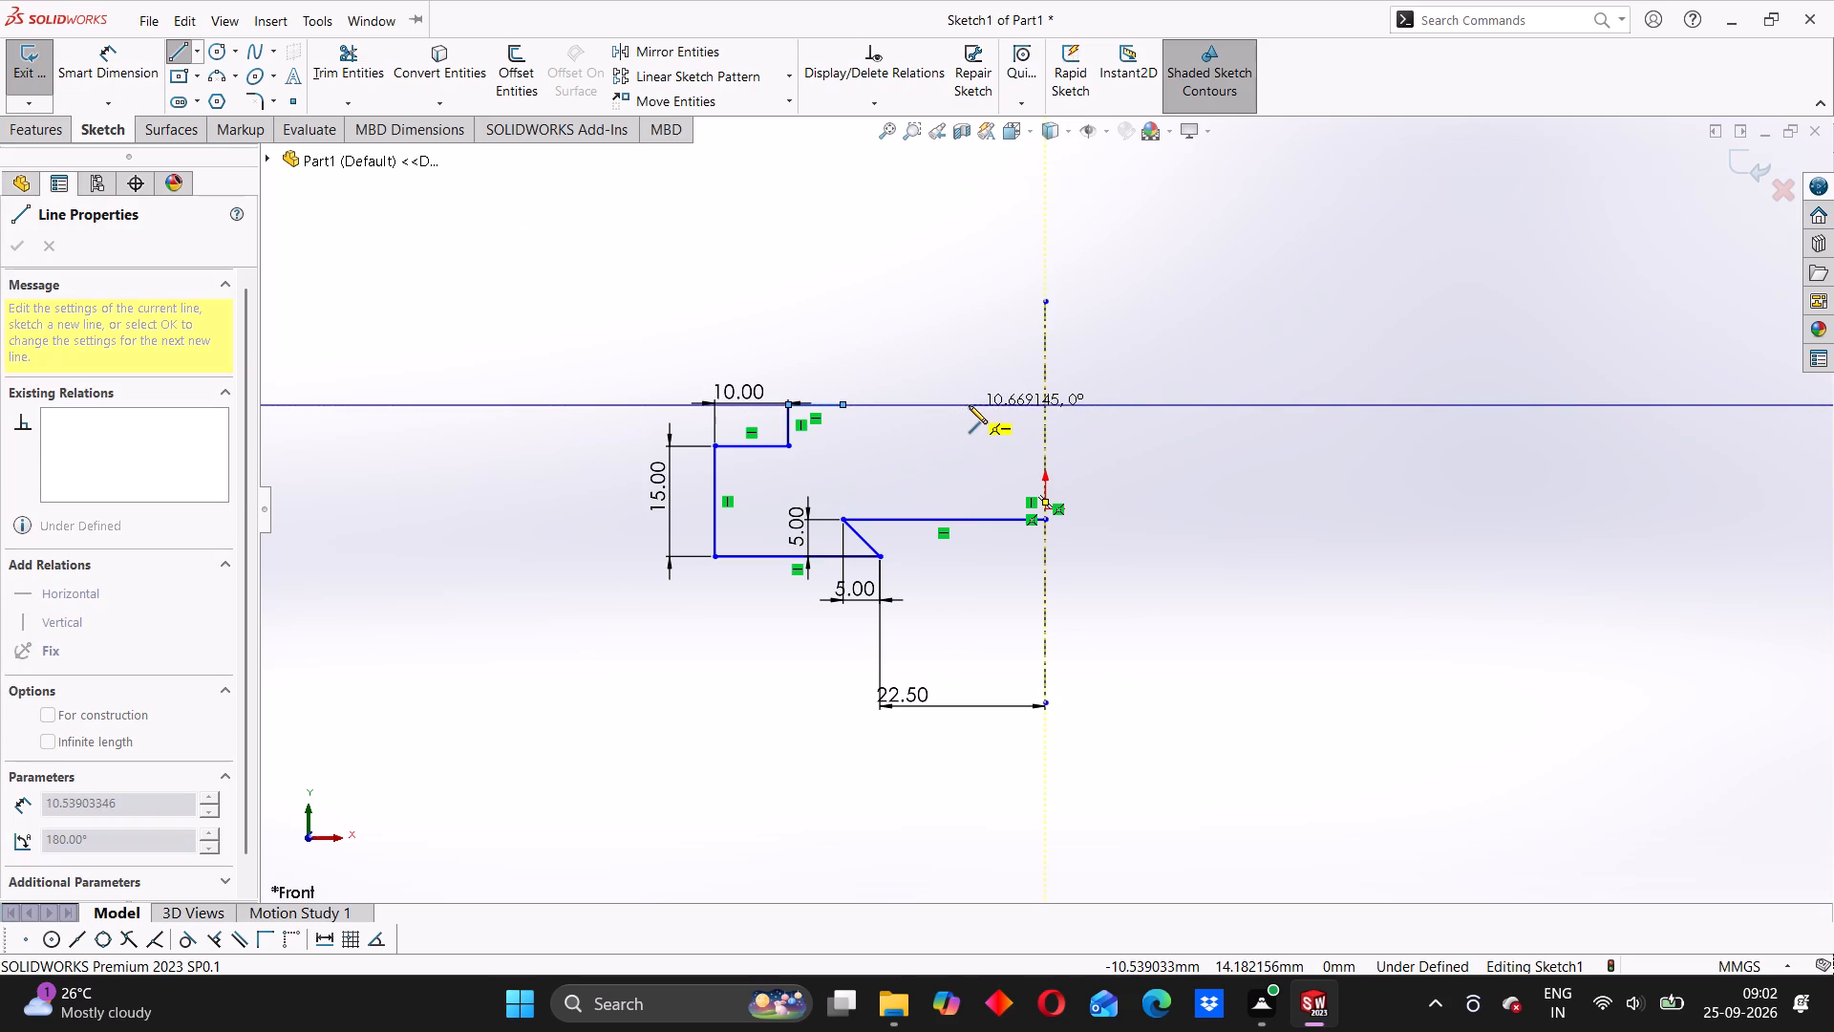
{"action": "left_click", "coordinate": [969, 405]}
{"action": "right_click", "coordinate": [864, 304]}
{"action": "left_click", "coordinate": [890, 312]}
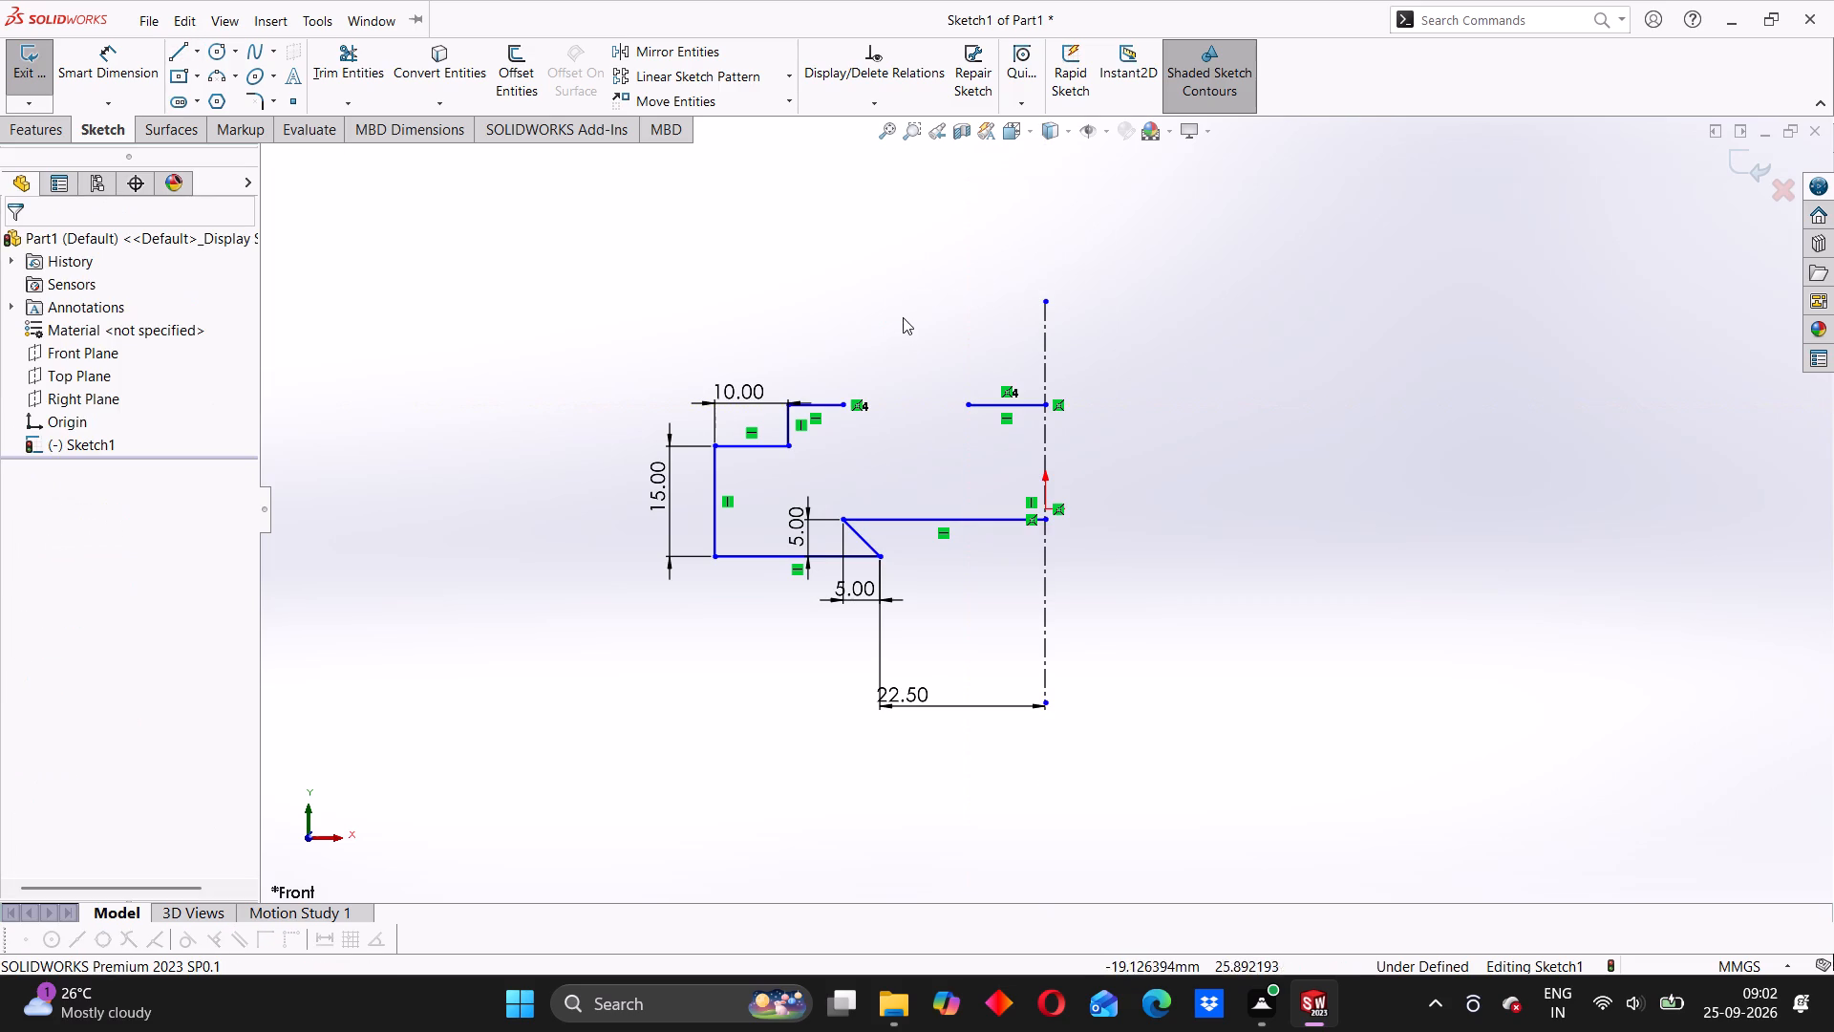
Dimension both short top lines, the one at the centerline and the one at the step, at 10 mm each.
{"action": "left_click", "coordinate": [117, 81]}
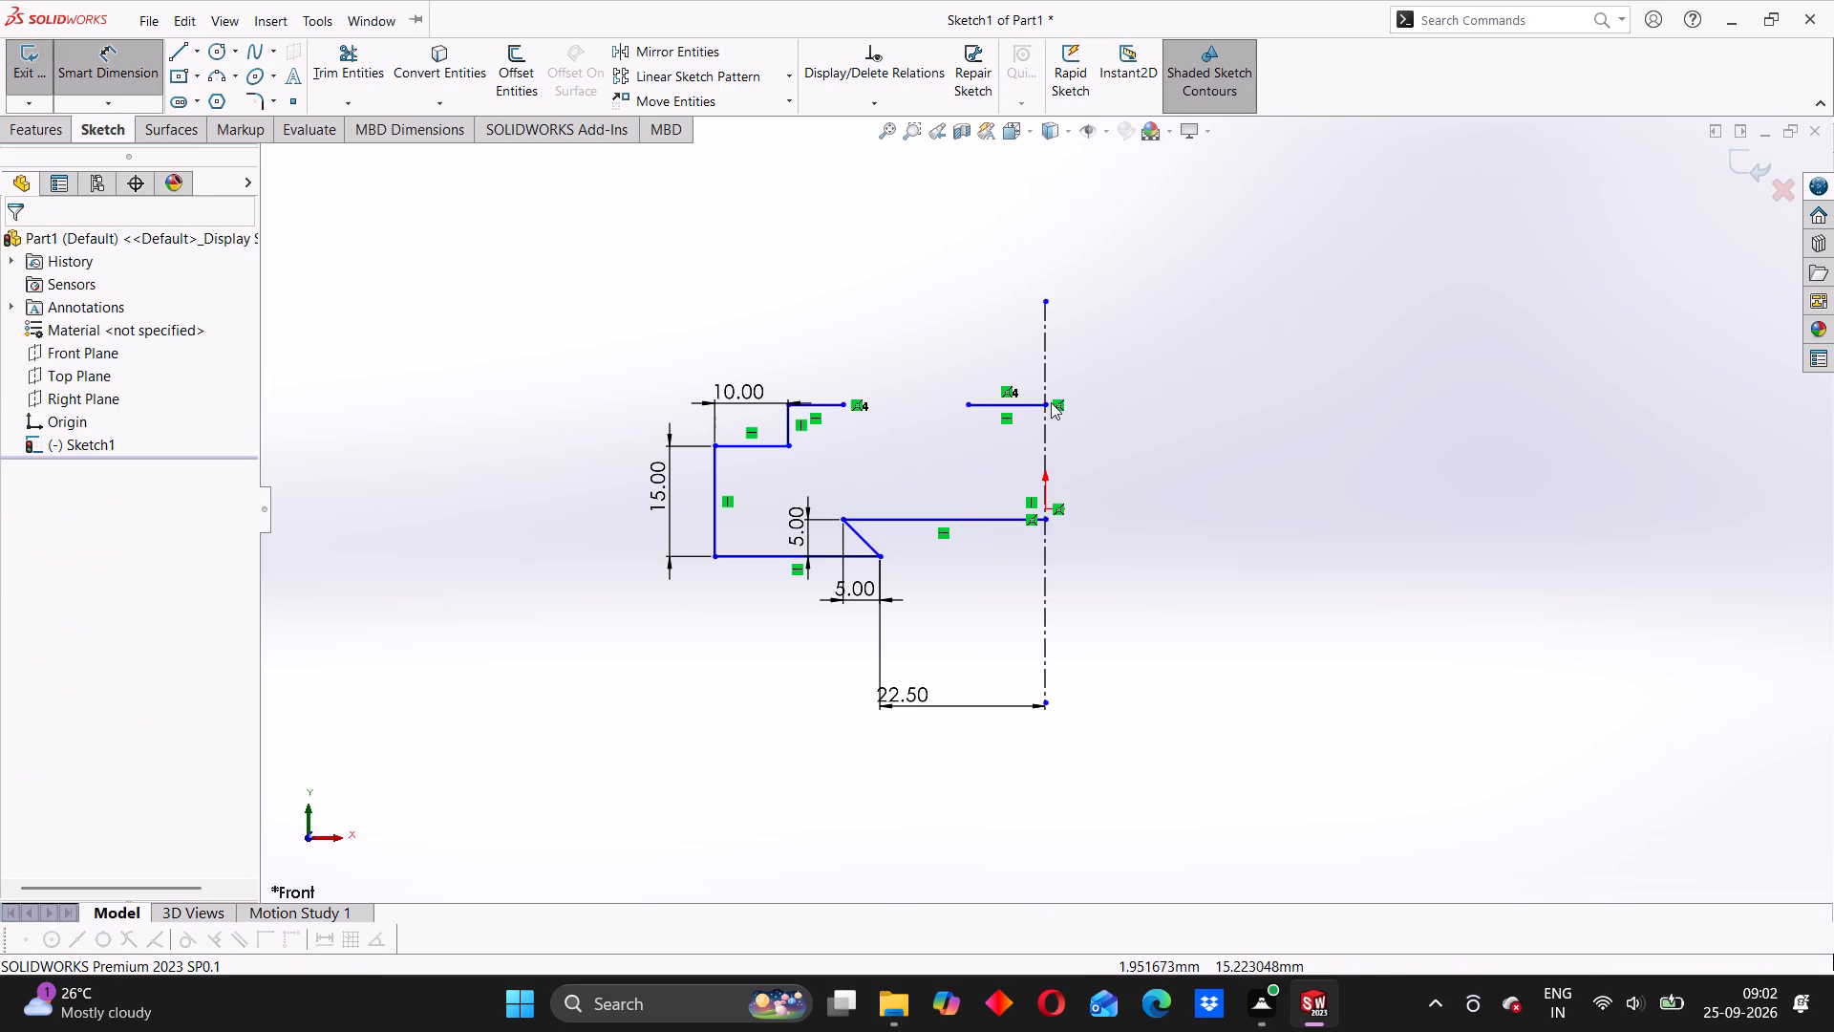
{"action": "left_click", "coordinate": [1023, 402]}
{"action": "left_click", "coordinate": [1016, 355]}
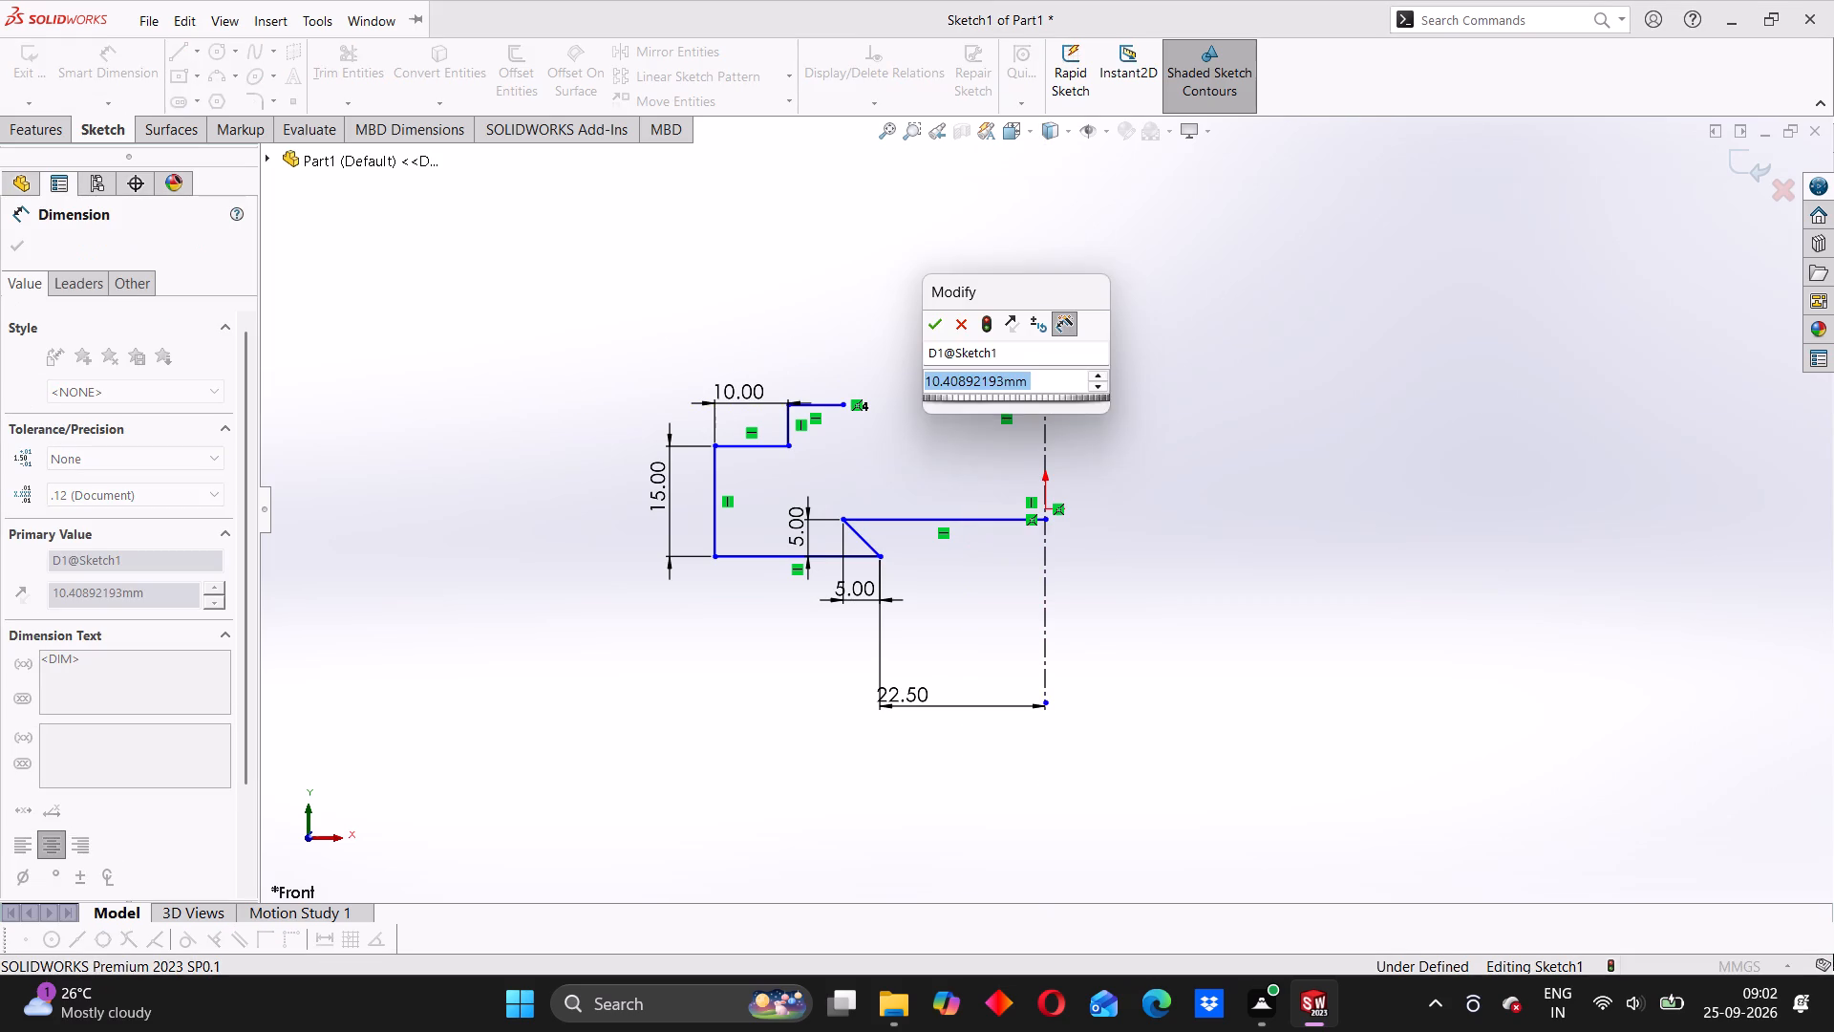
{"action": "type", "text": "10"}
{"action": "key", "text": "Return"}
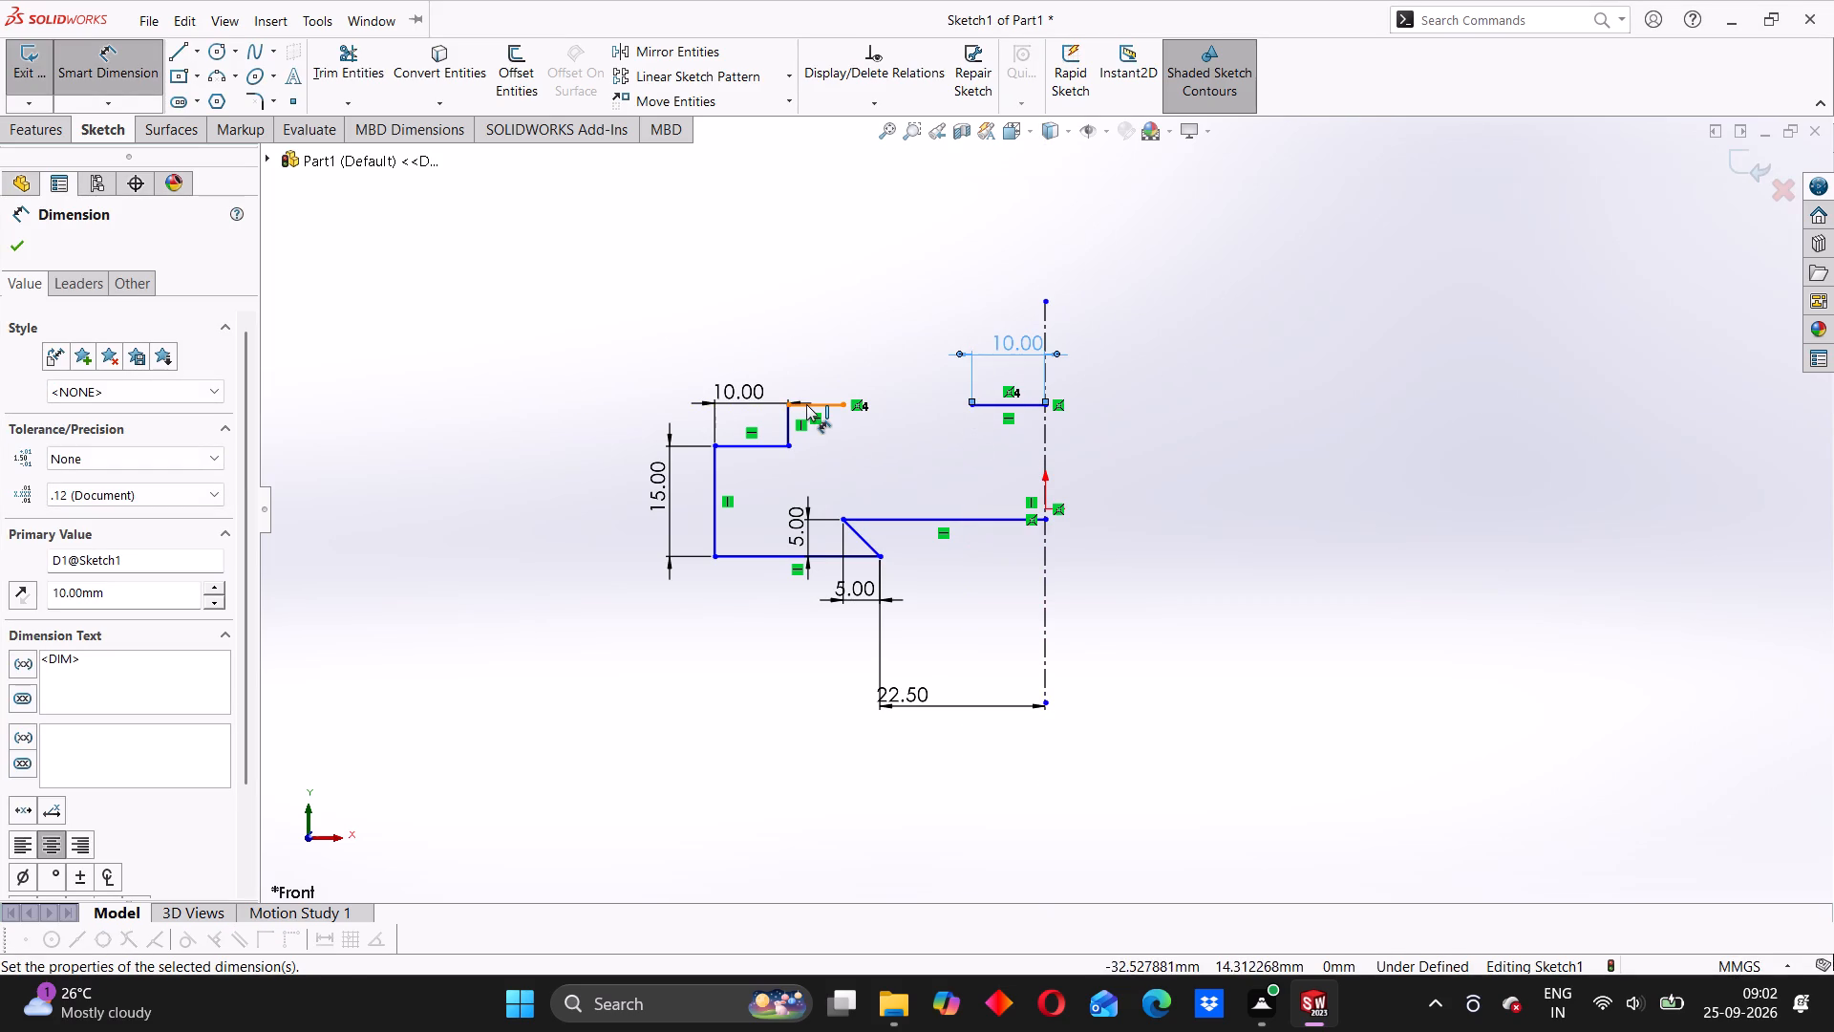
{"action": "left_click", "coordinate": [807, 404]}
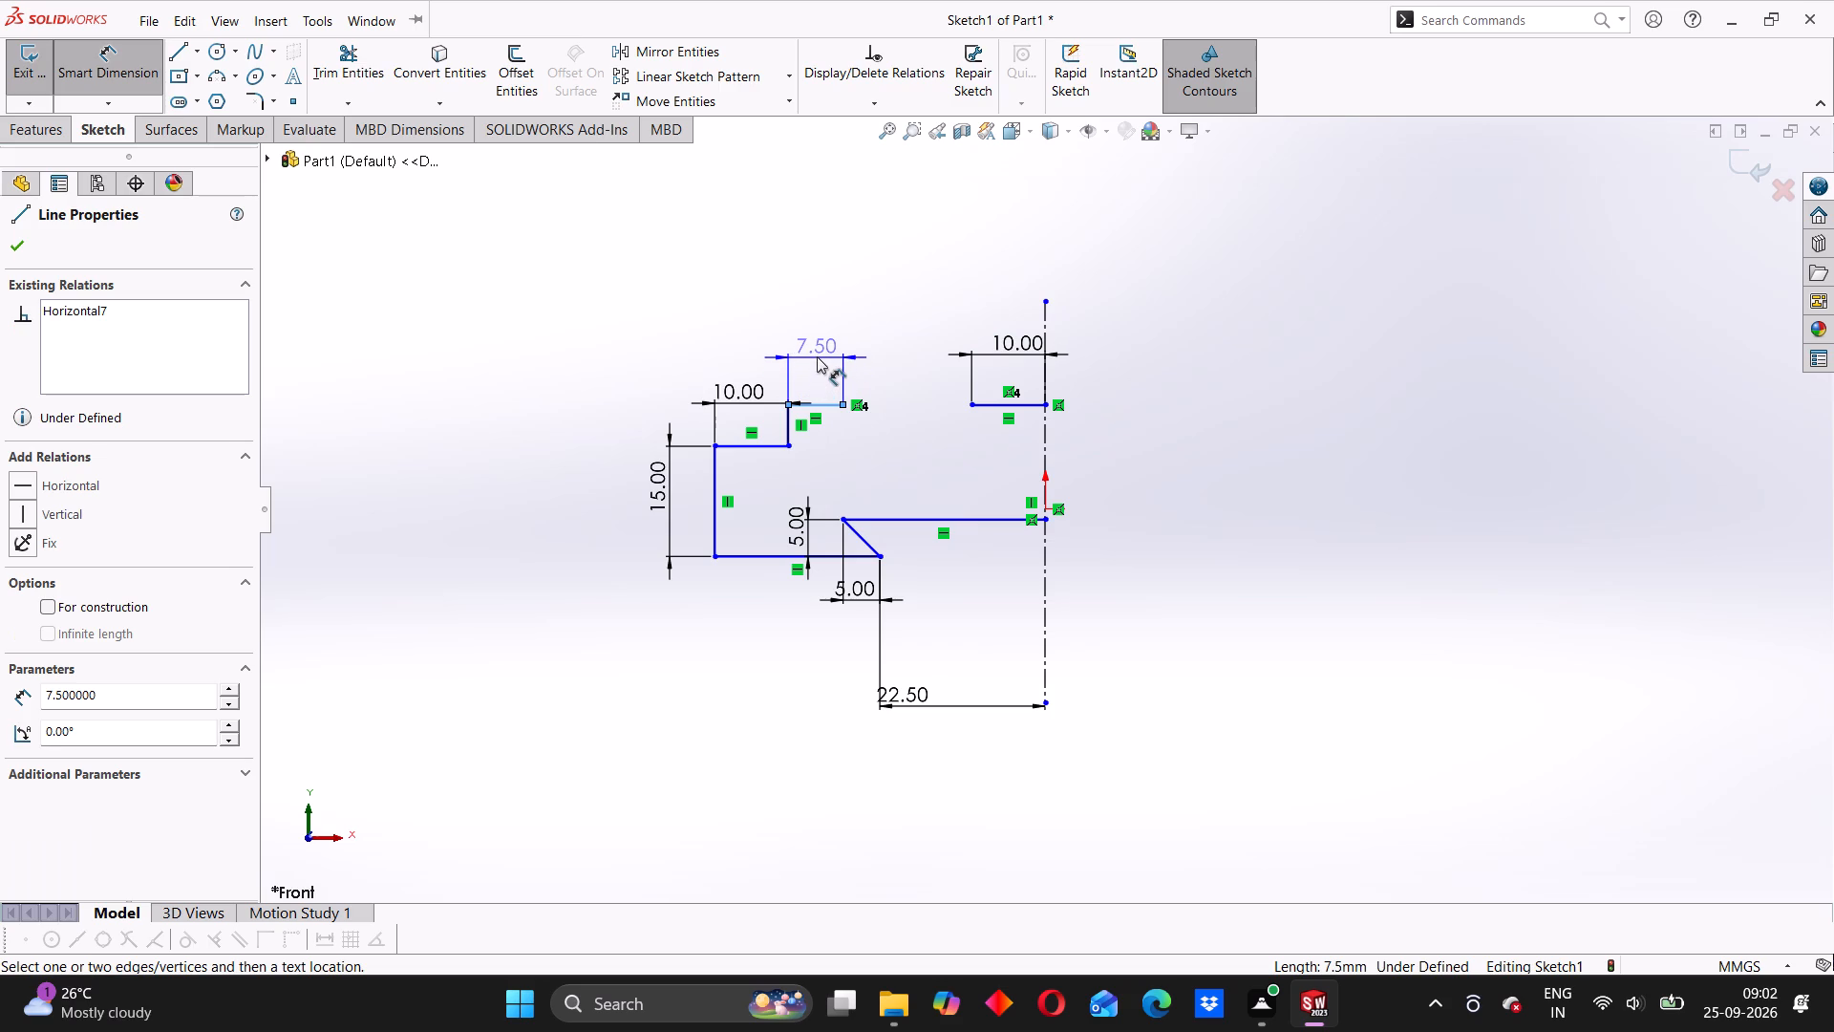
{"action": "left_click", "coordinate": [817, 356]}
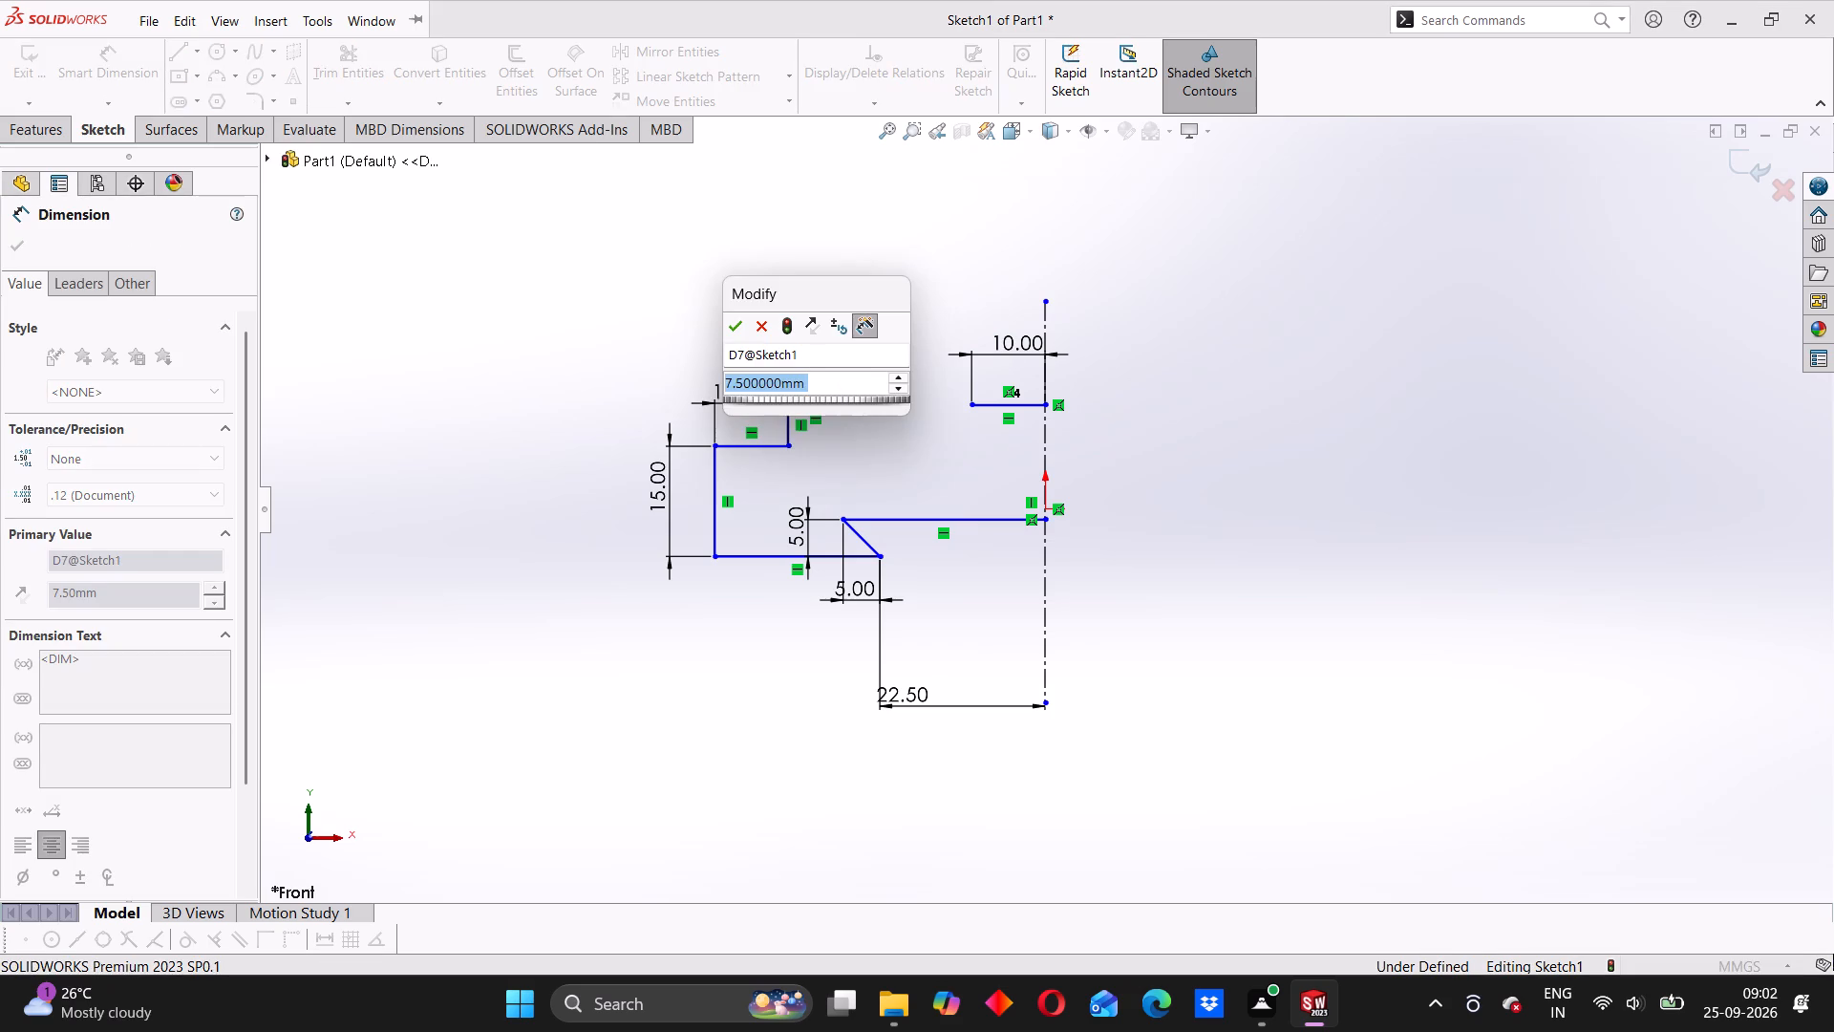
{"action": "type", "text": "10"}
{"action": "key", "text": "Return"}
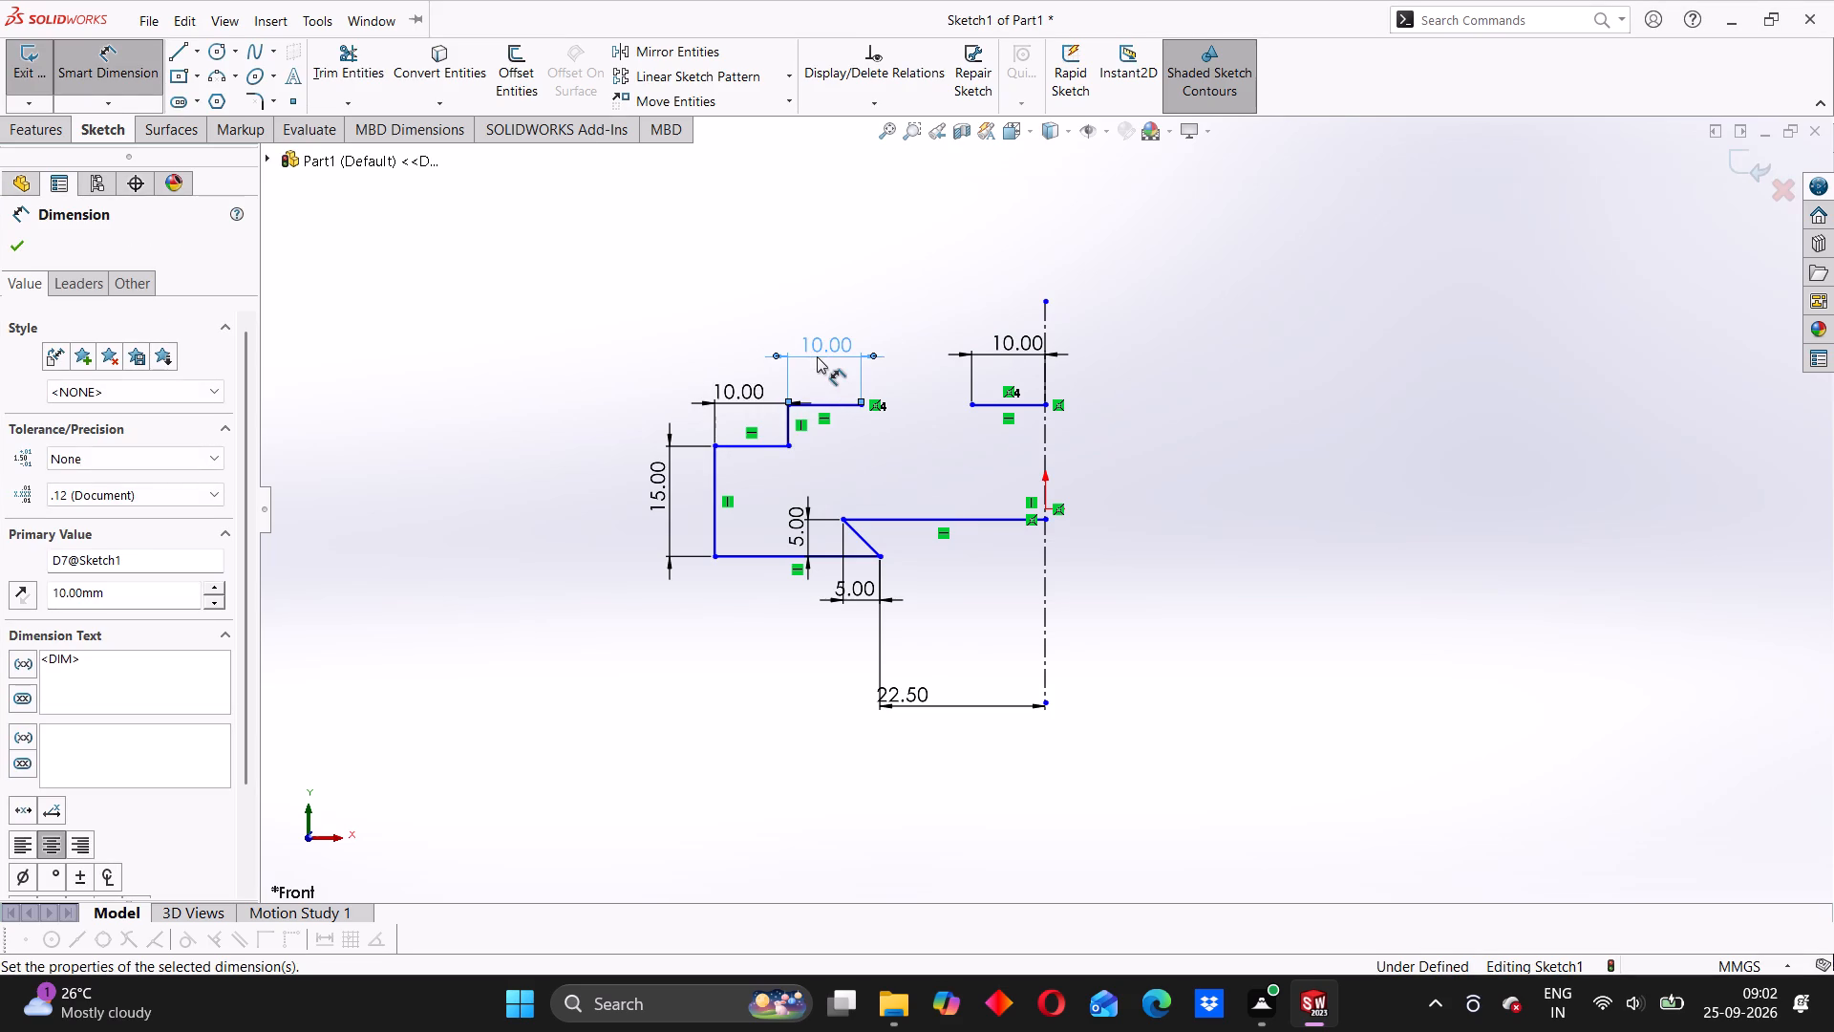
{"action": "left_click", "coordinate": [501, 376]}
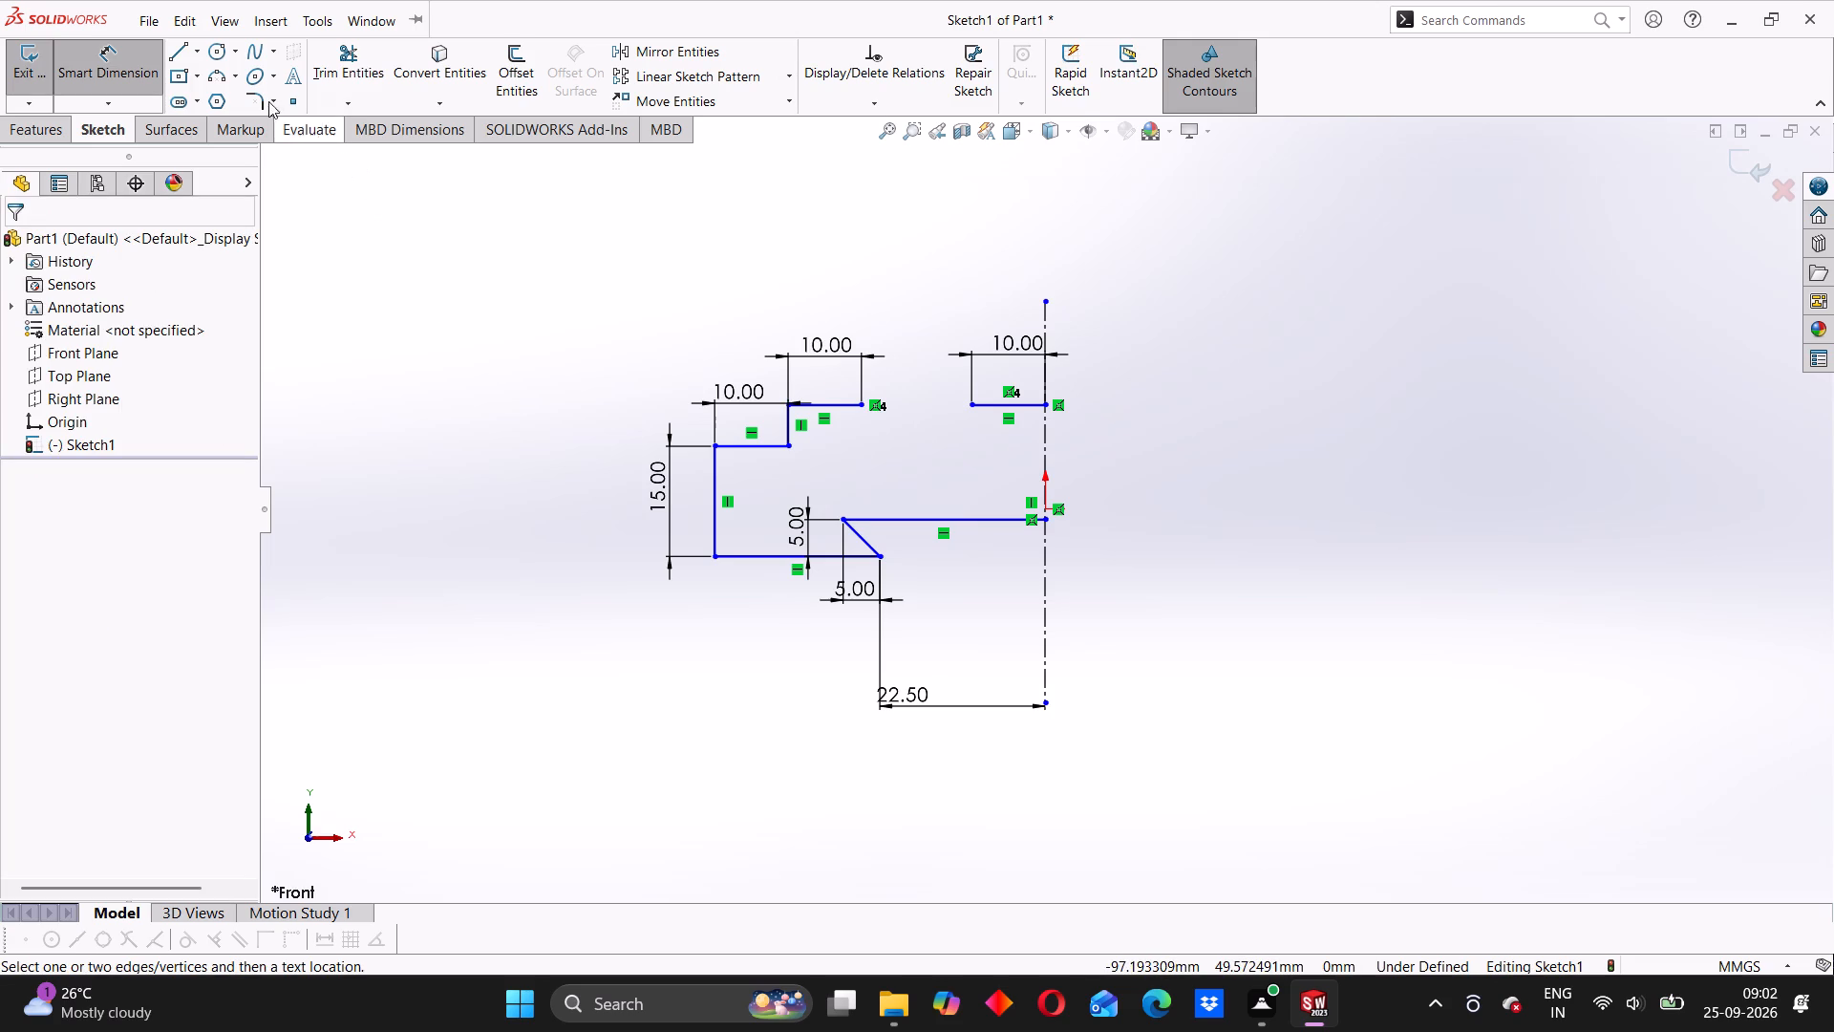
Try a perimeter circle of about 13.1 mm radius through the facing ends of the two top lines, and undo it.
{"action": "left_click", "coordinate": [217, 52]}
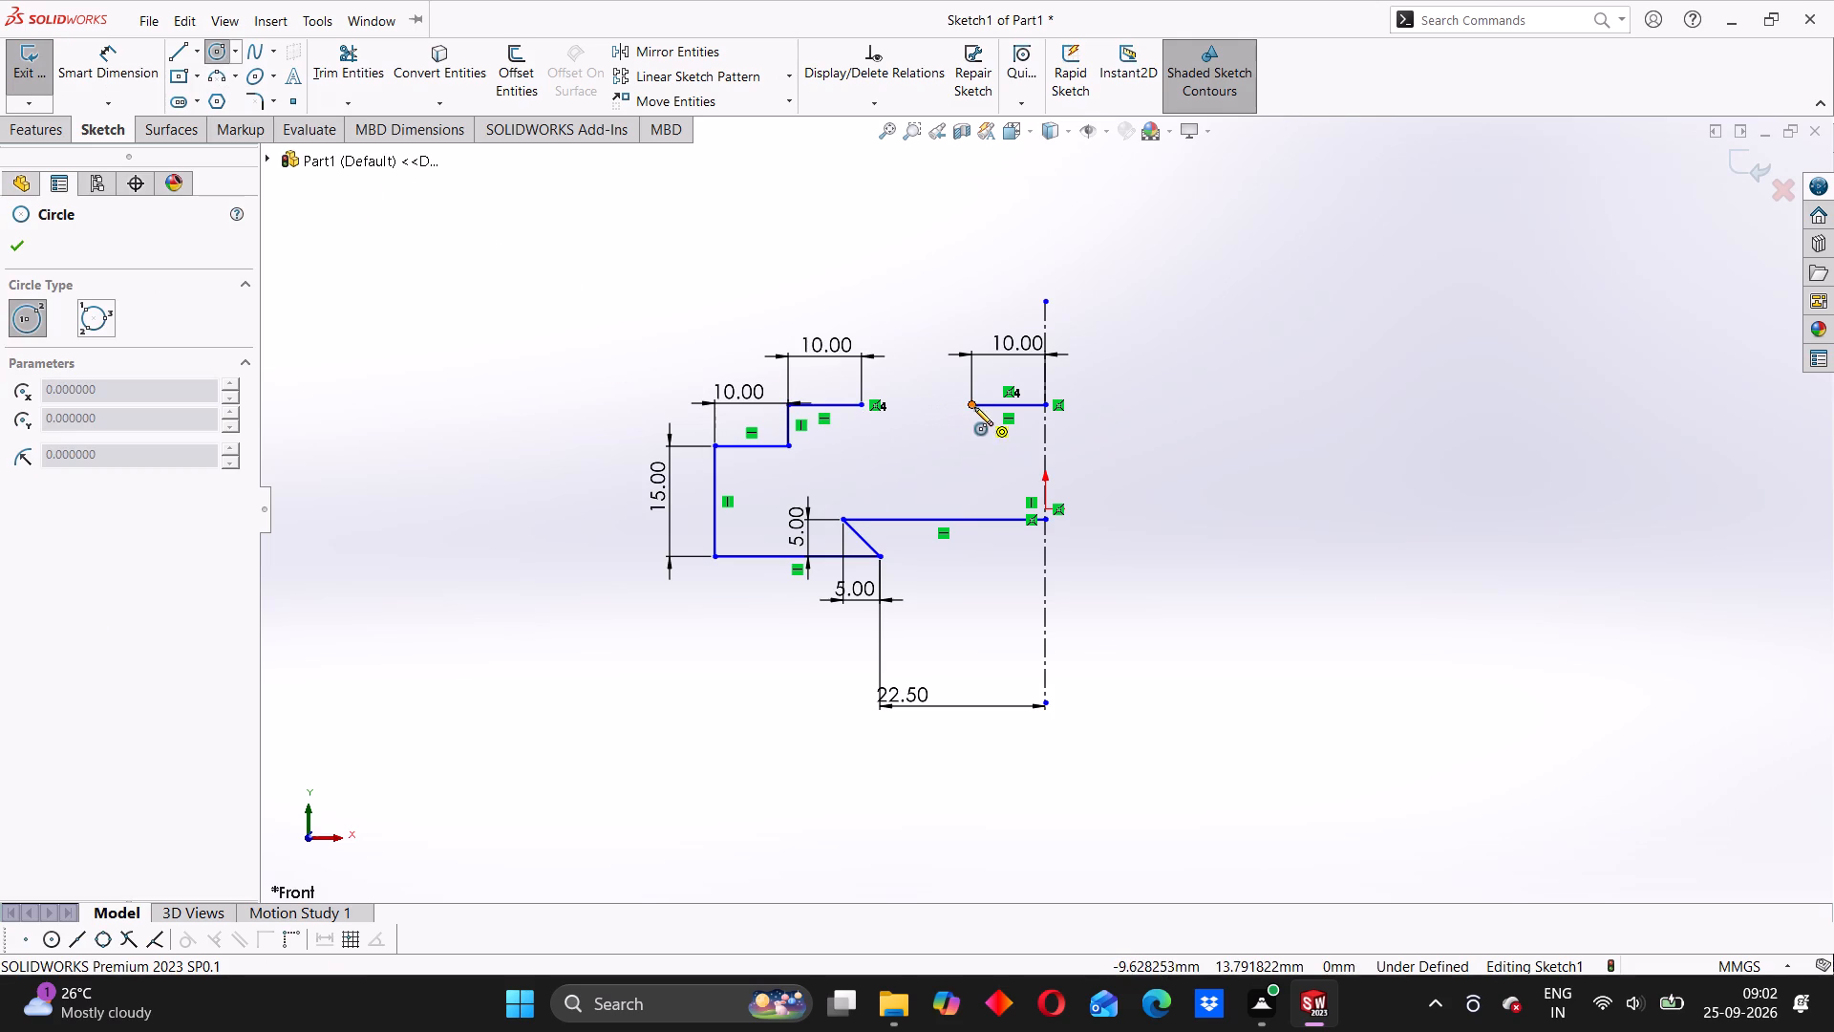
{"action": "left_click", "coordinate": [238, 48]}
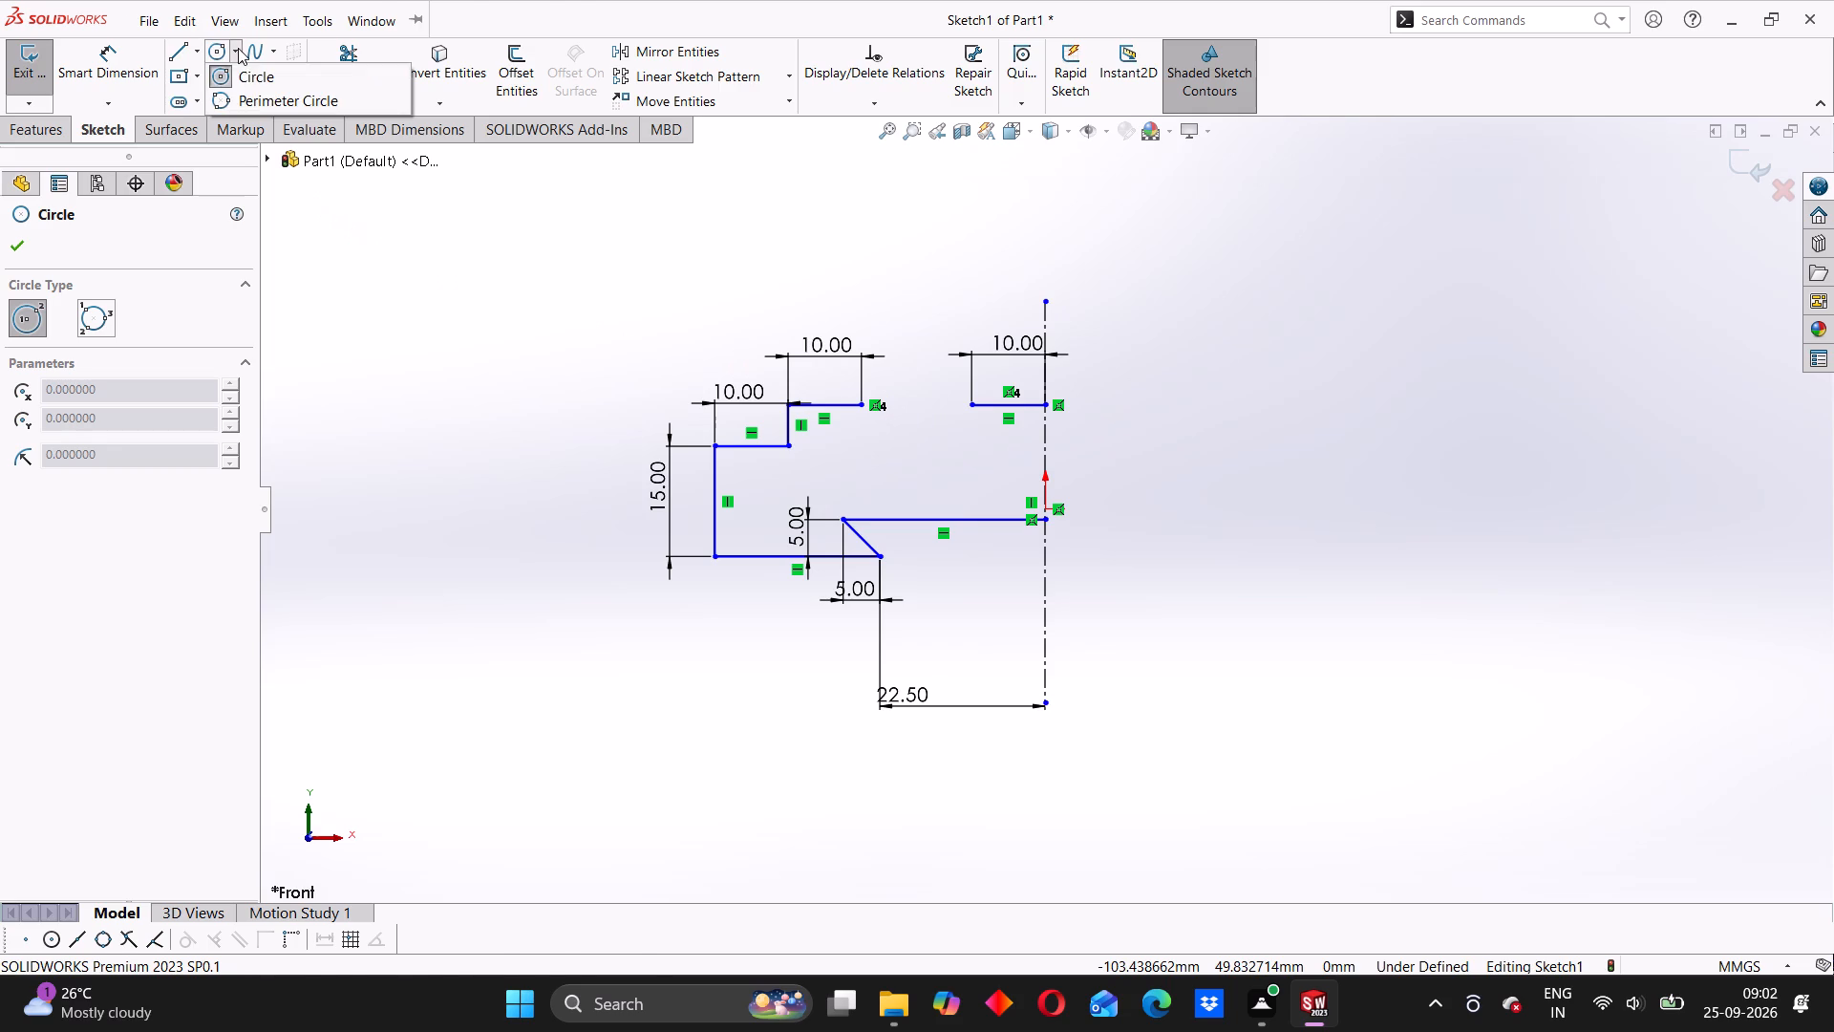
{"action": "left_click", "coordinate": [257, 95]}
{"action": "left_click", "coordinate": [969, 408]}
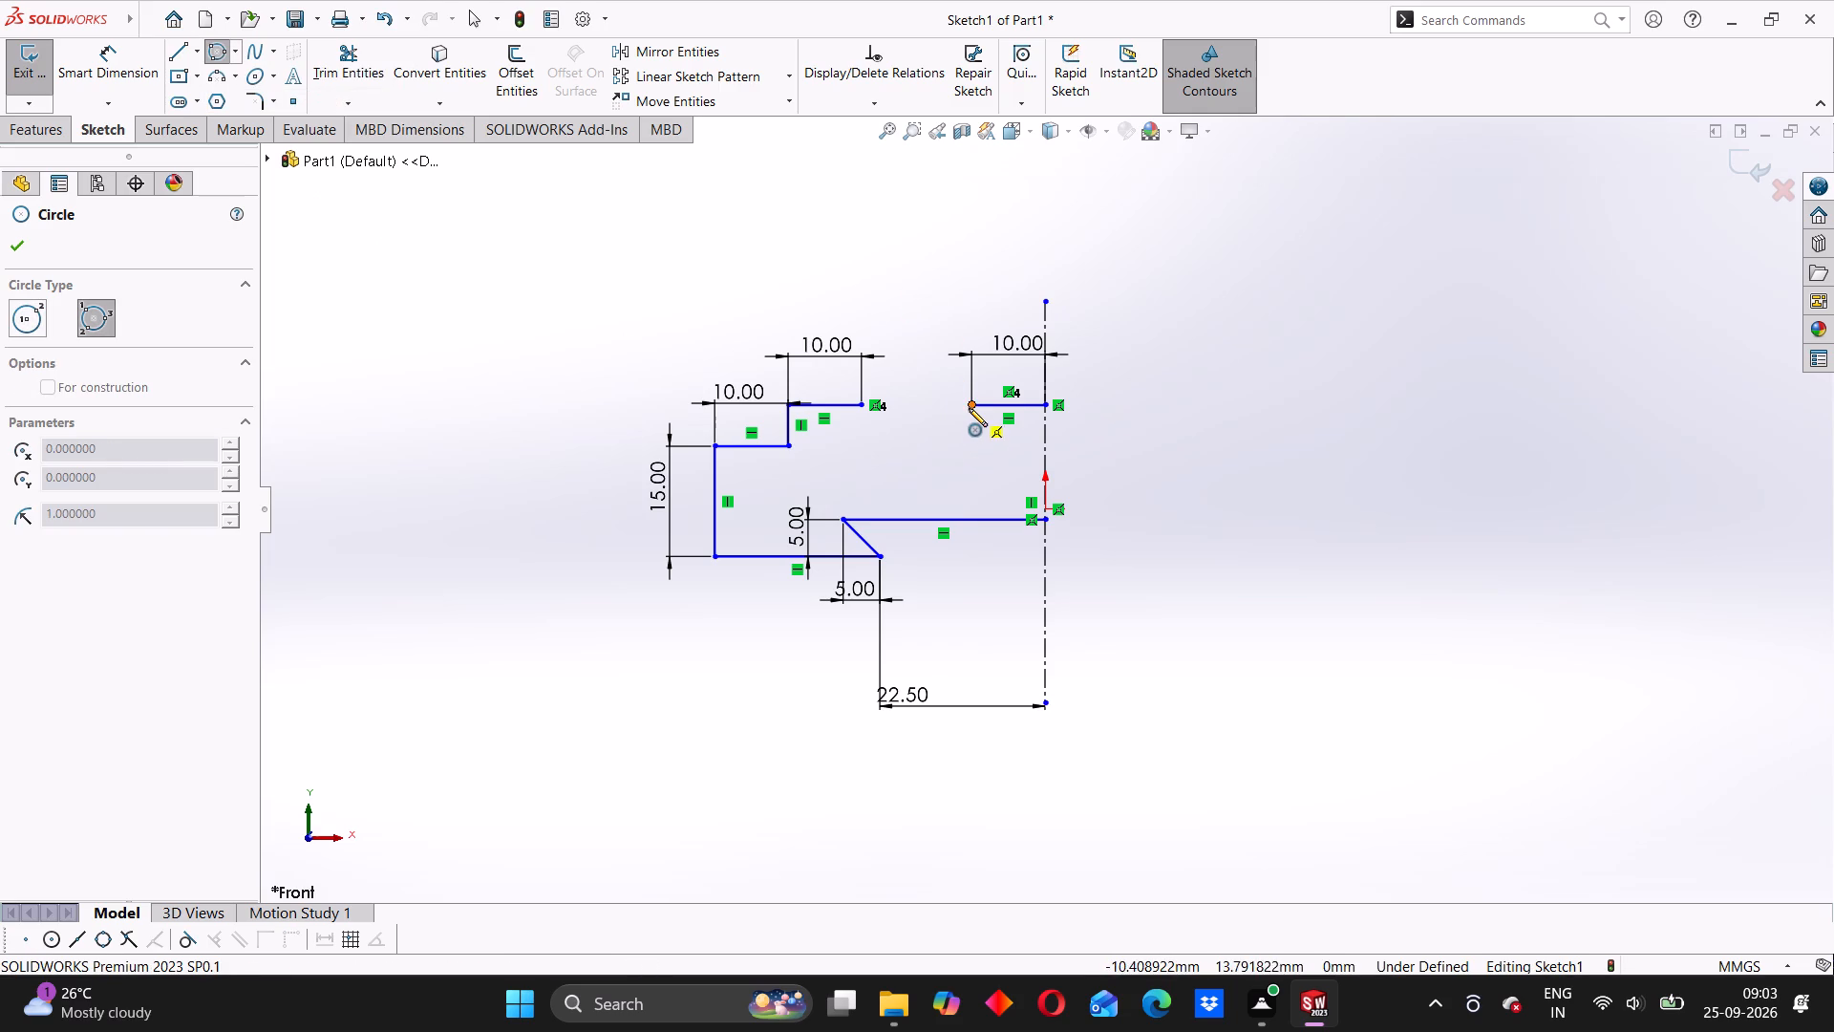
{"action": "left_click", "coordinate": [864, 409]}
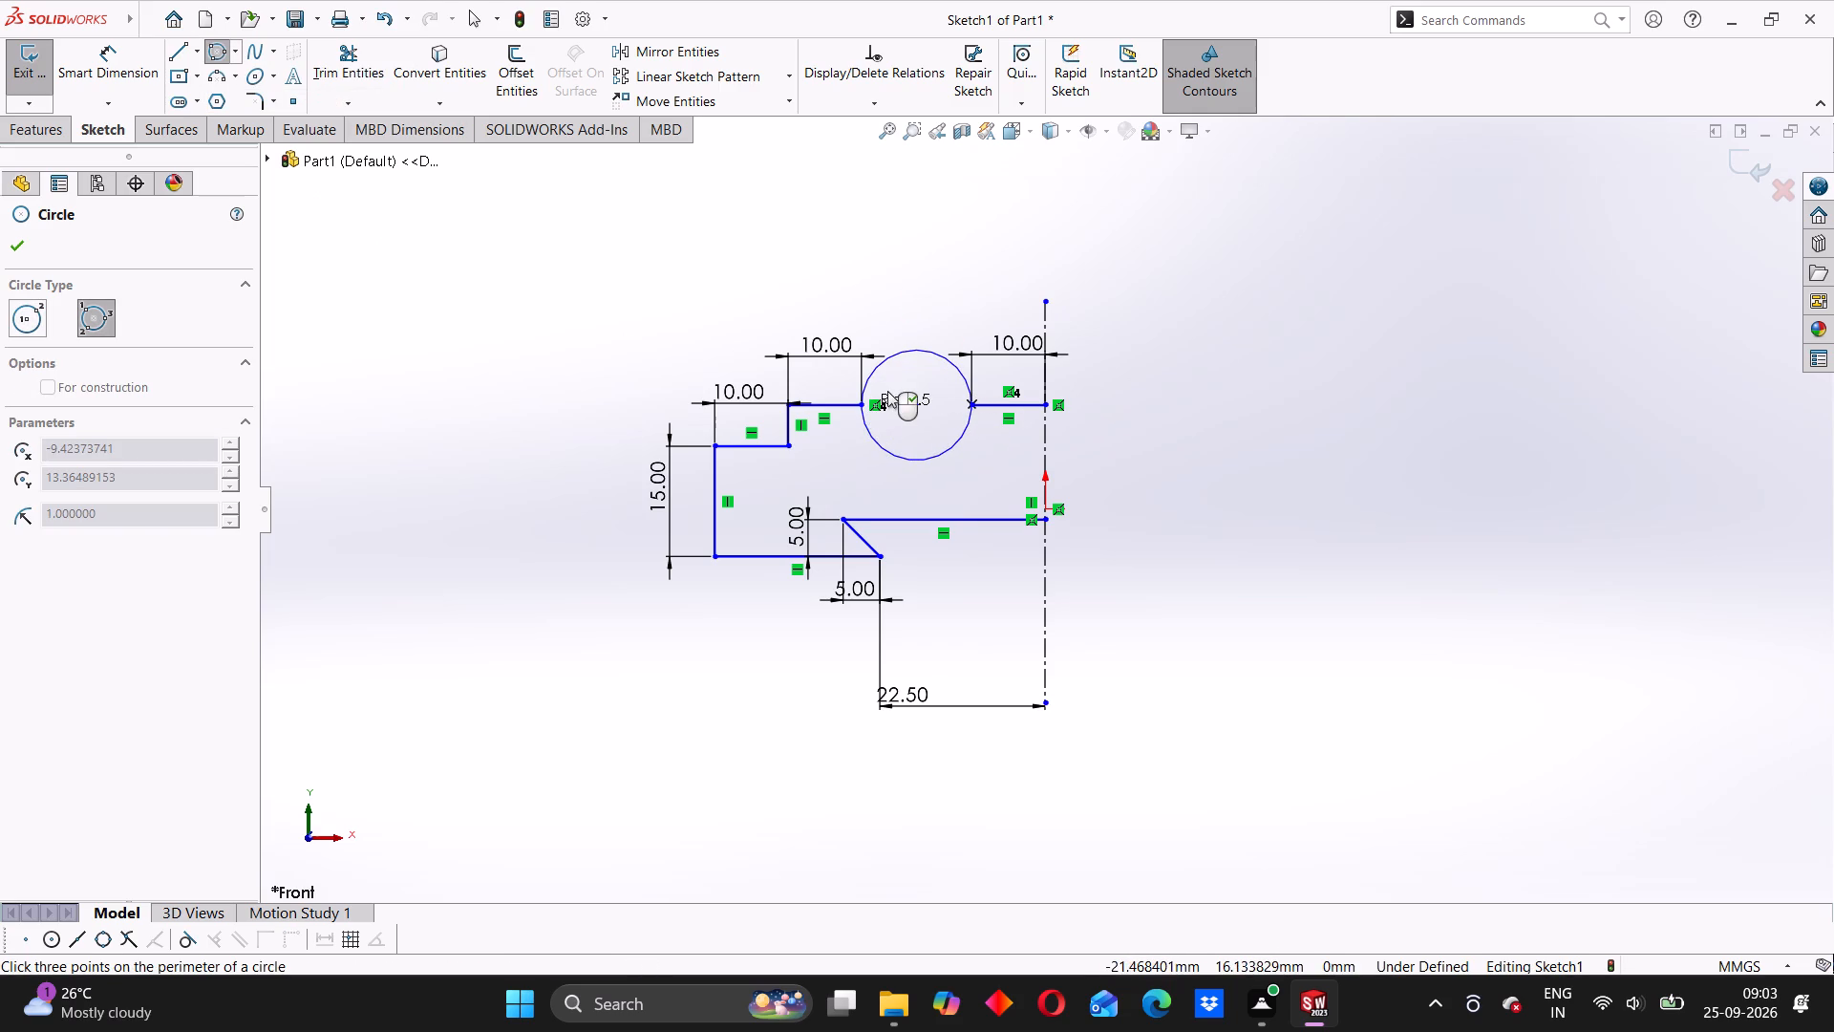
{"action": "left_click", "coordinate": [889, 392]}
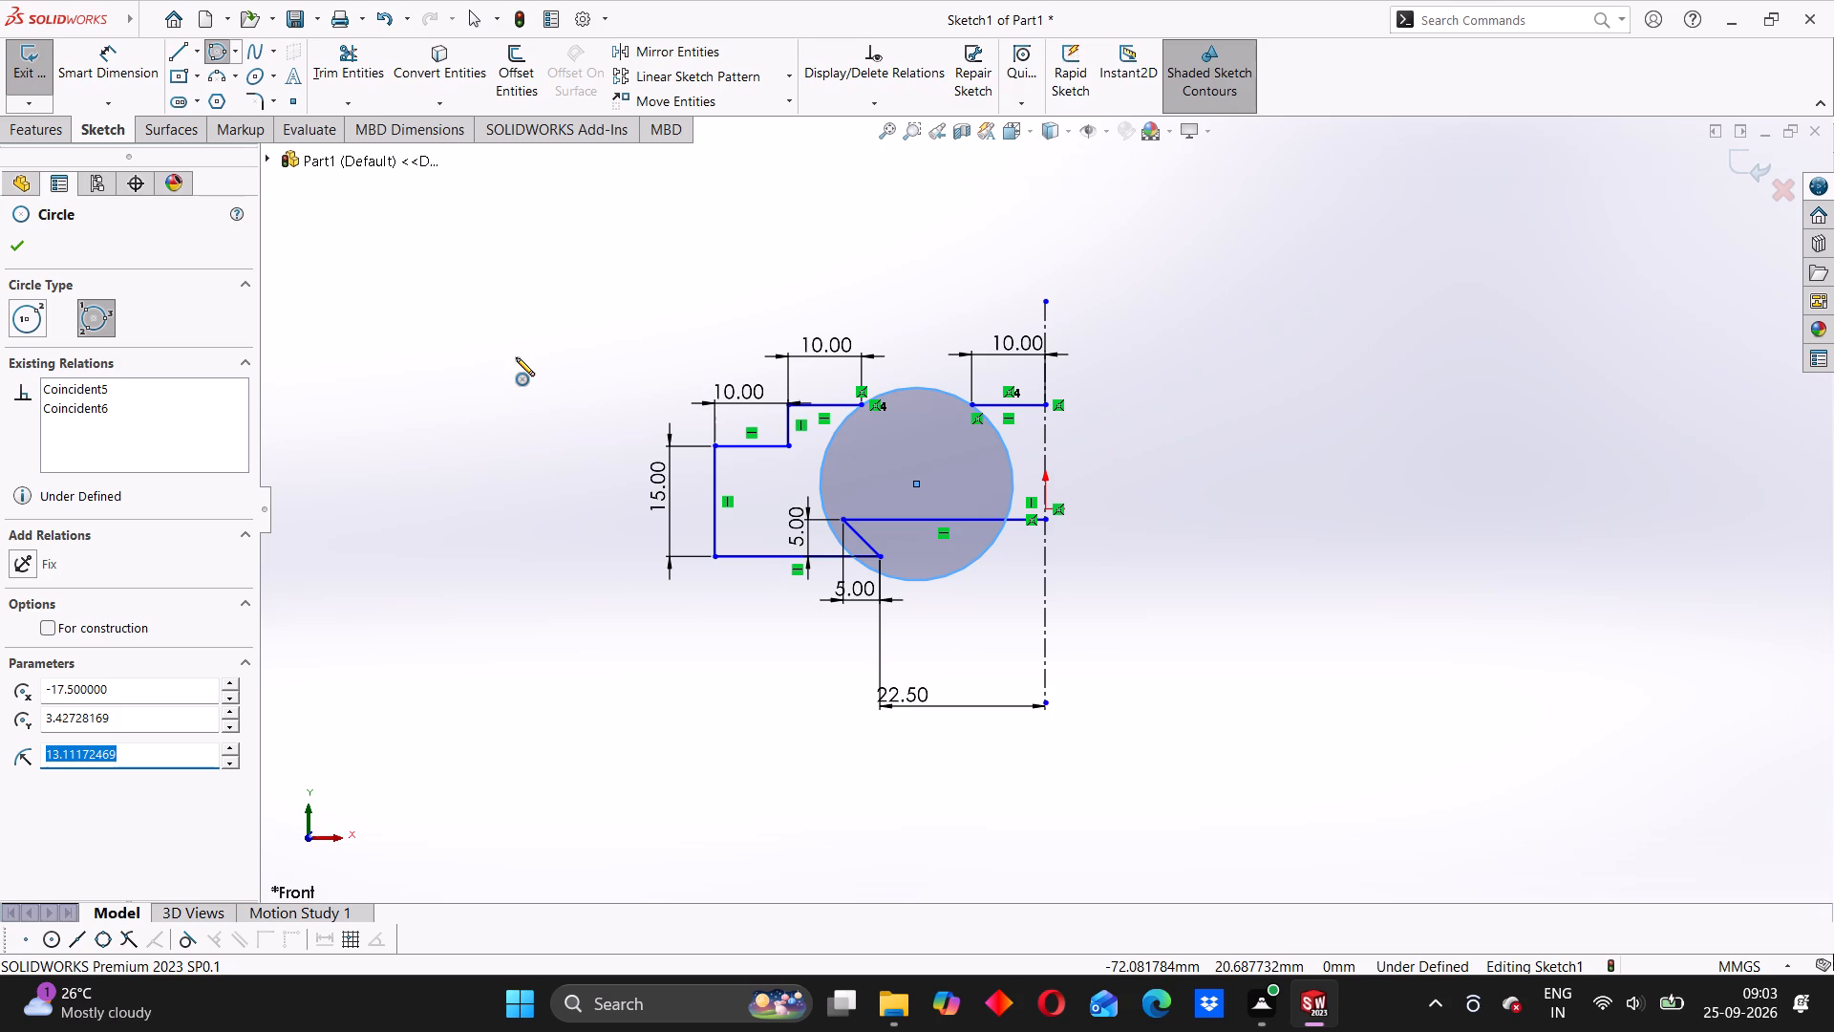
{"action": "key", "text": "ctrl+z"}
Sketch a perimeter circle of 7.5 mm radius spanning the gap between the two top lines, through their facing endpoints.
{"action": "left_click", "coordinate": [211, 56]}
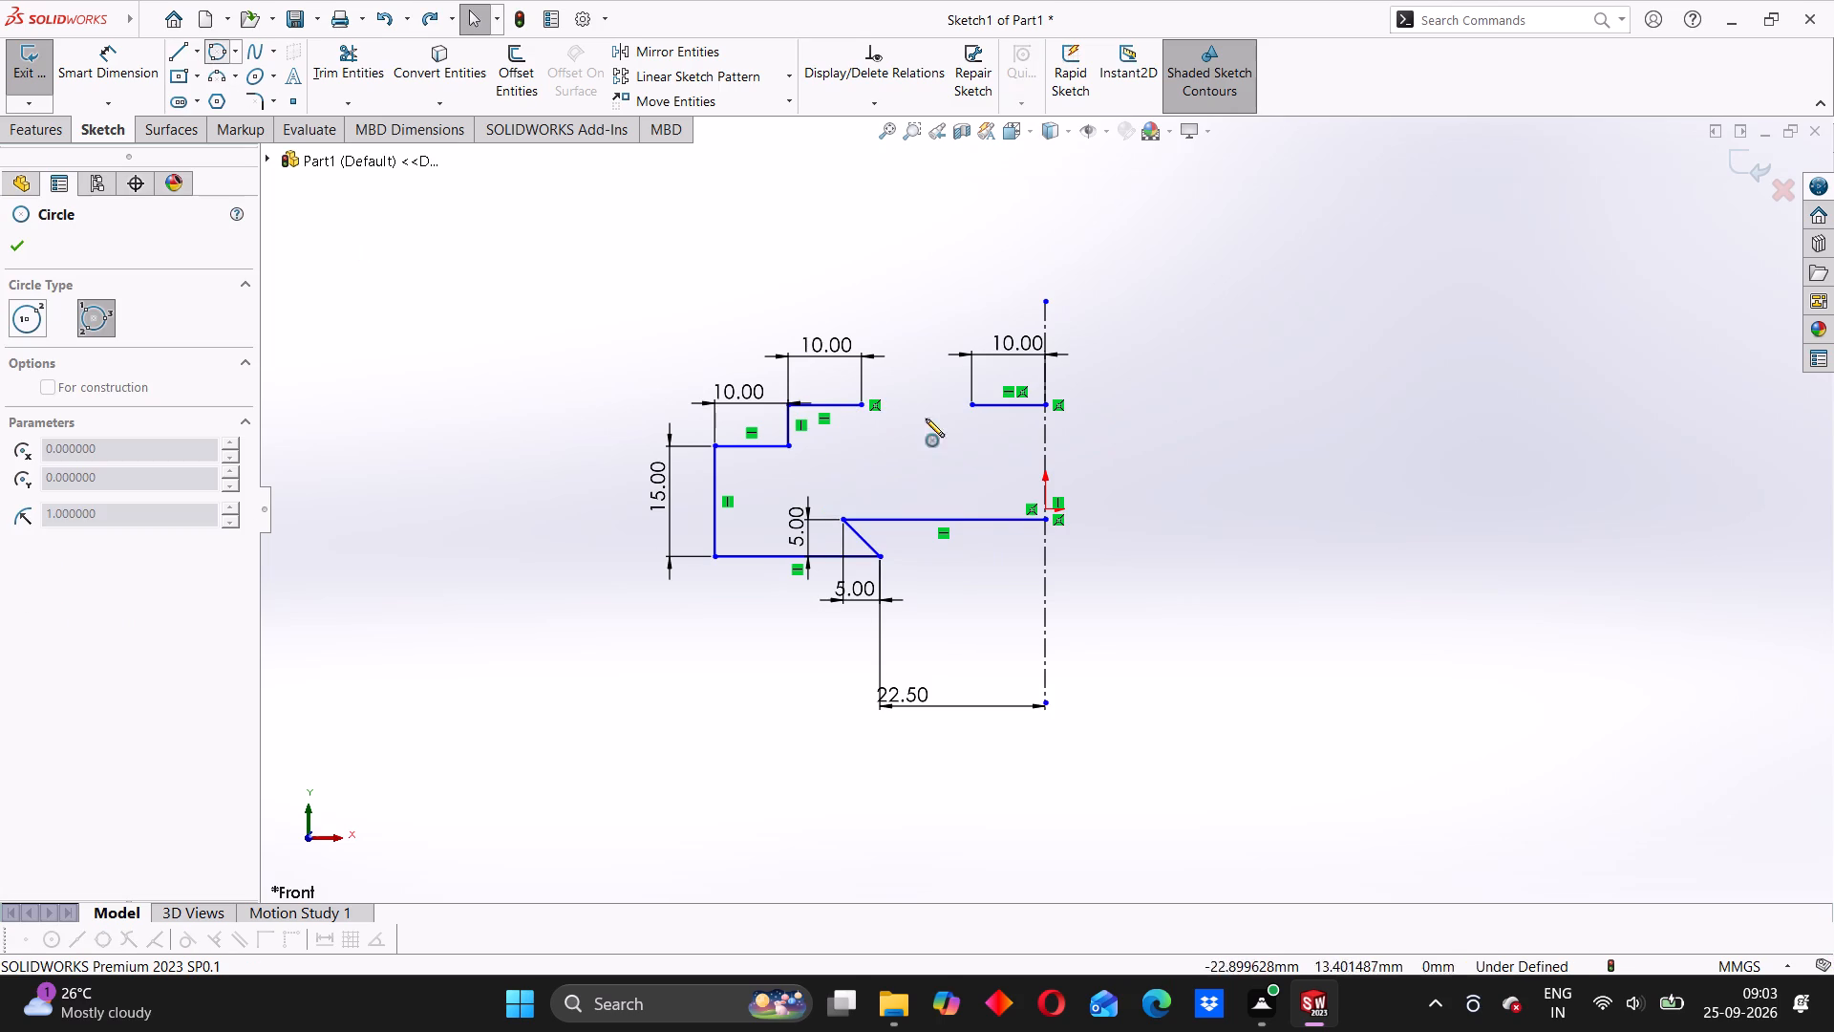
{"action": "left_click", "coordinate": [971, 405]}
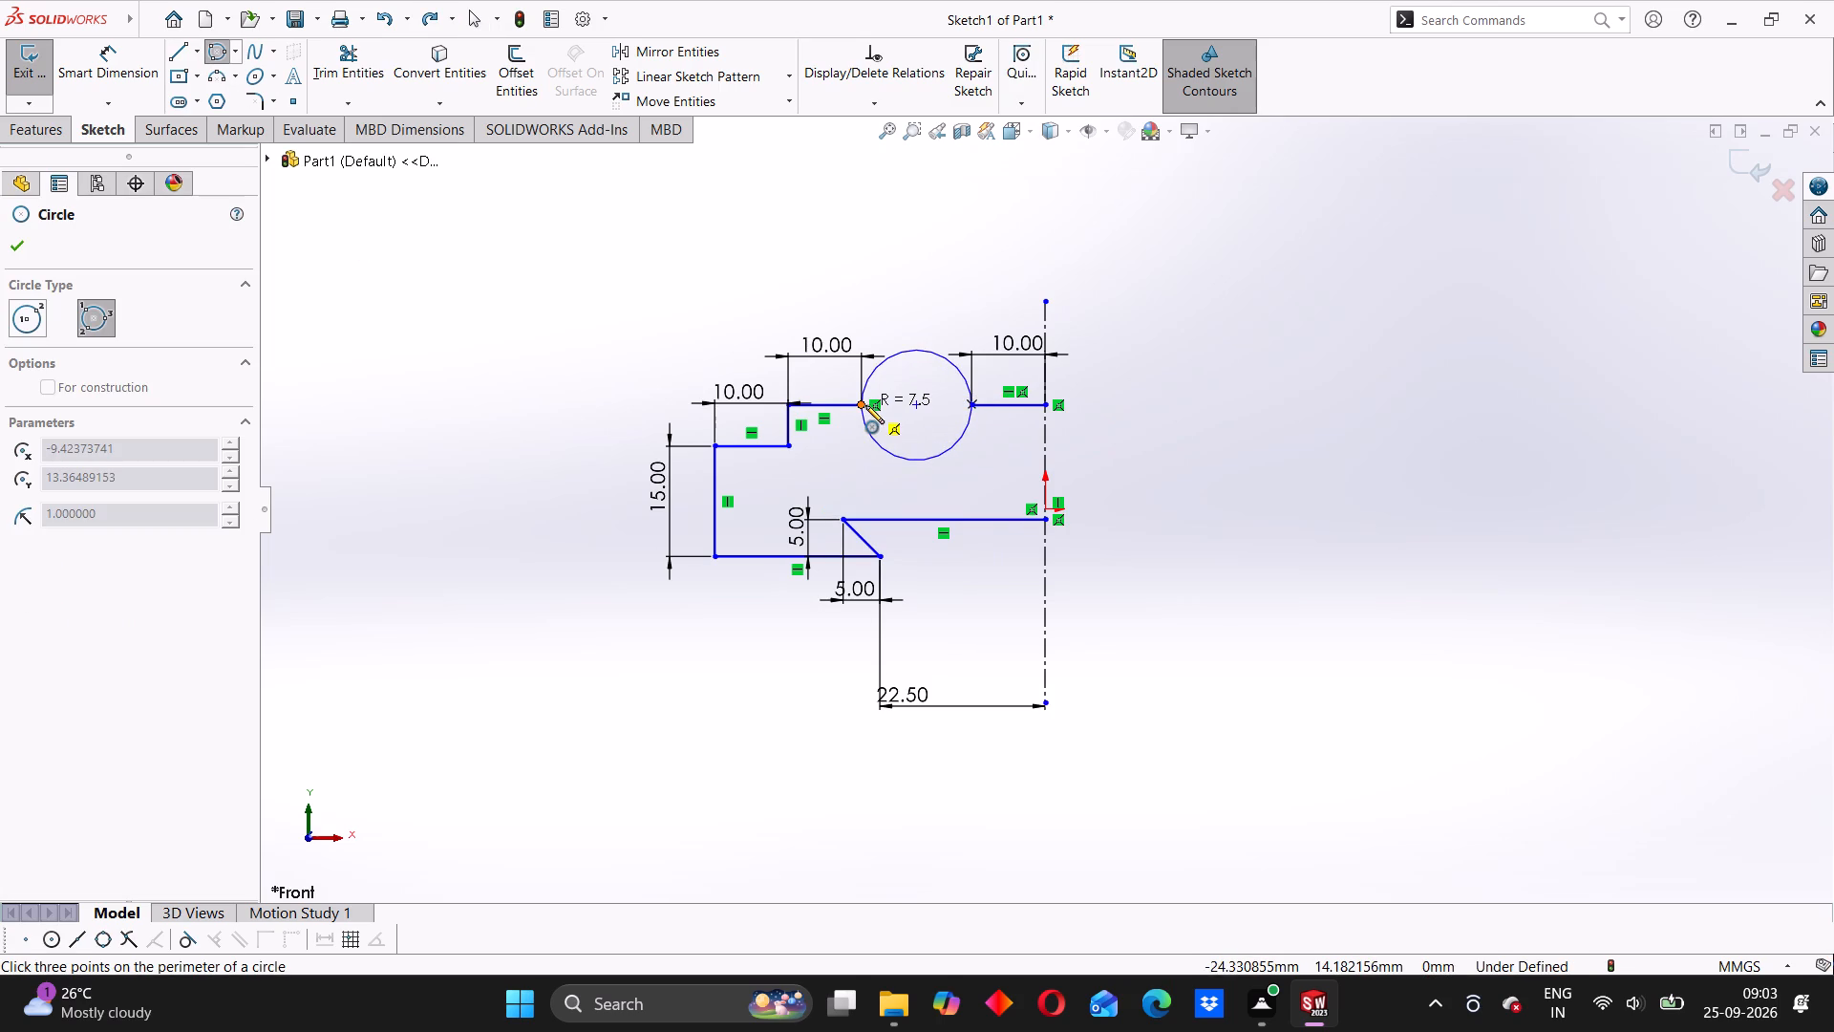
{"action": "left_click", "coordinate": [865, 405]}
{"action": "left_click", "coordinate": [865, 405]}
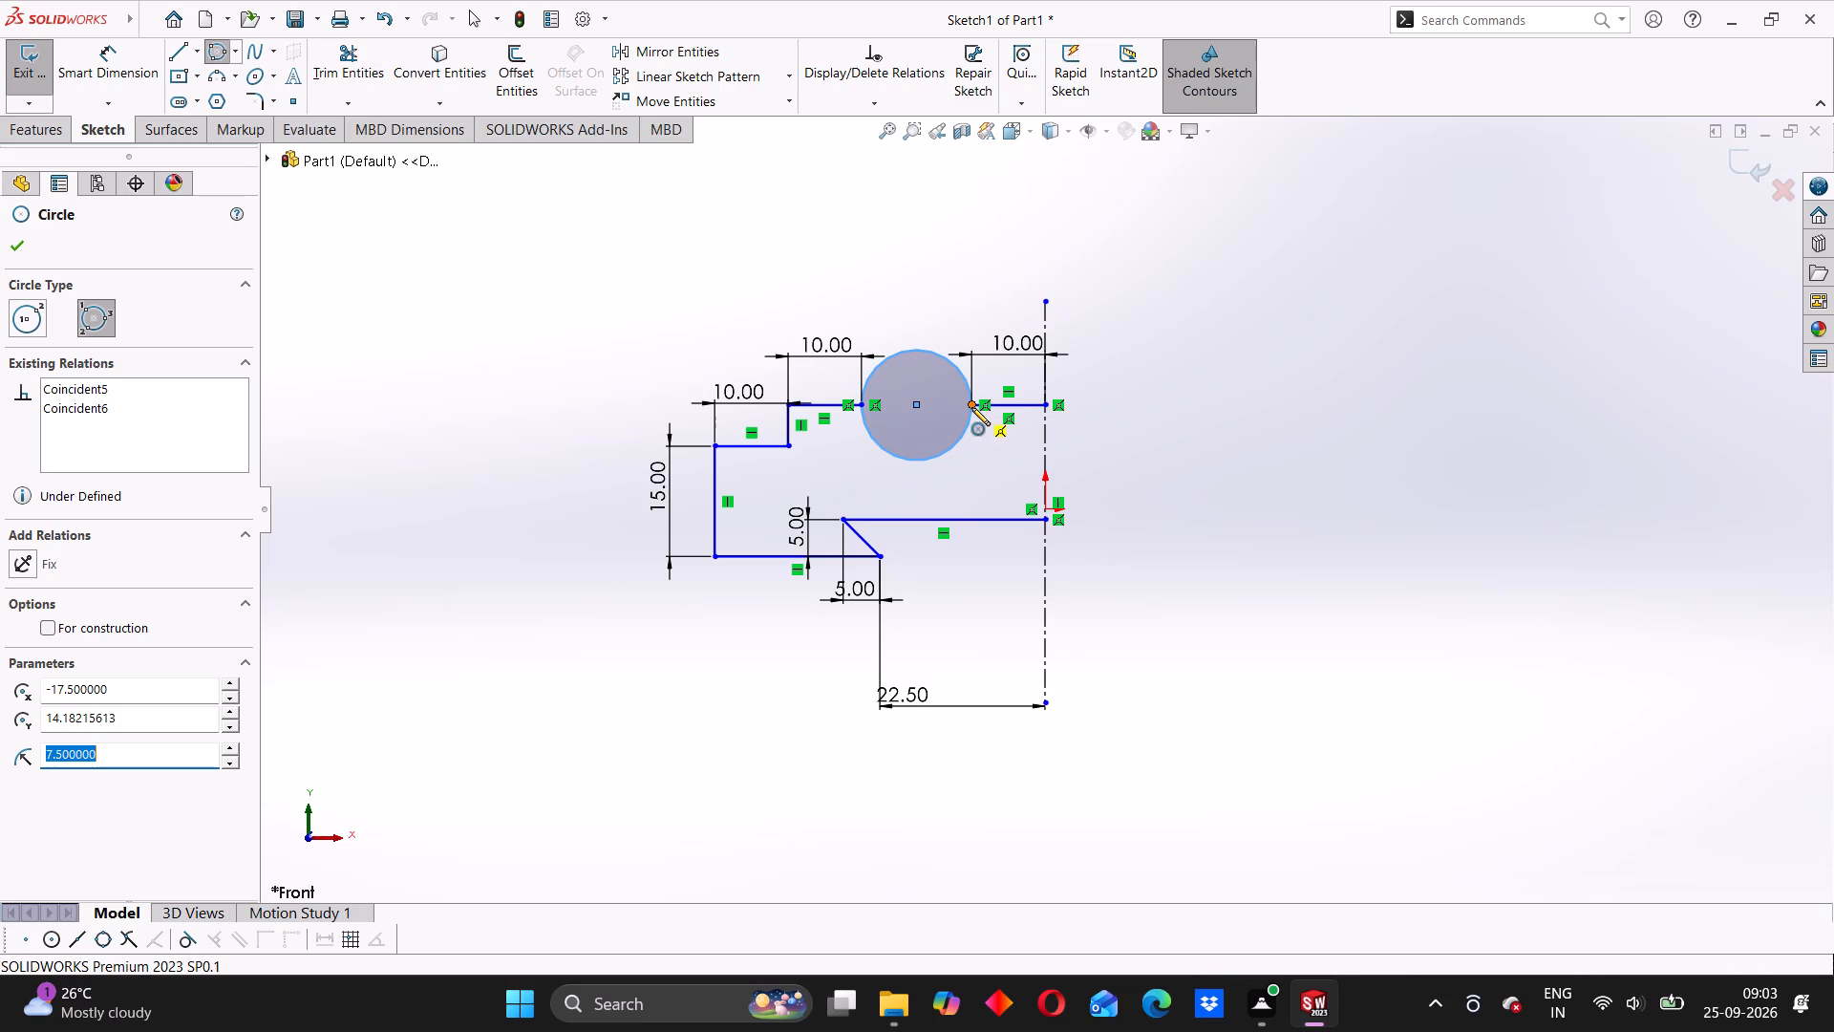
Sketch a larger center-point circle concentric with the gap circle and dimension its diameter at 25 mm.
{"action": "left_click", "coordinate": [236, 54]}
{"action": "left_click", "coordinate": [255, 79]}
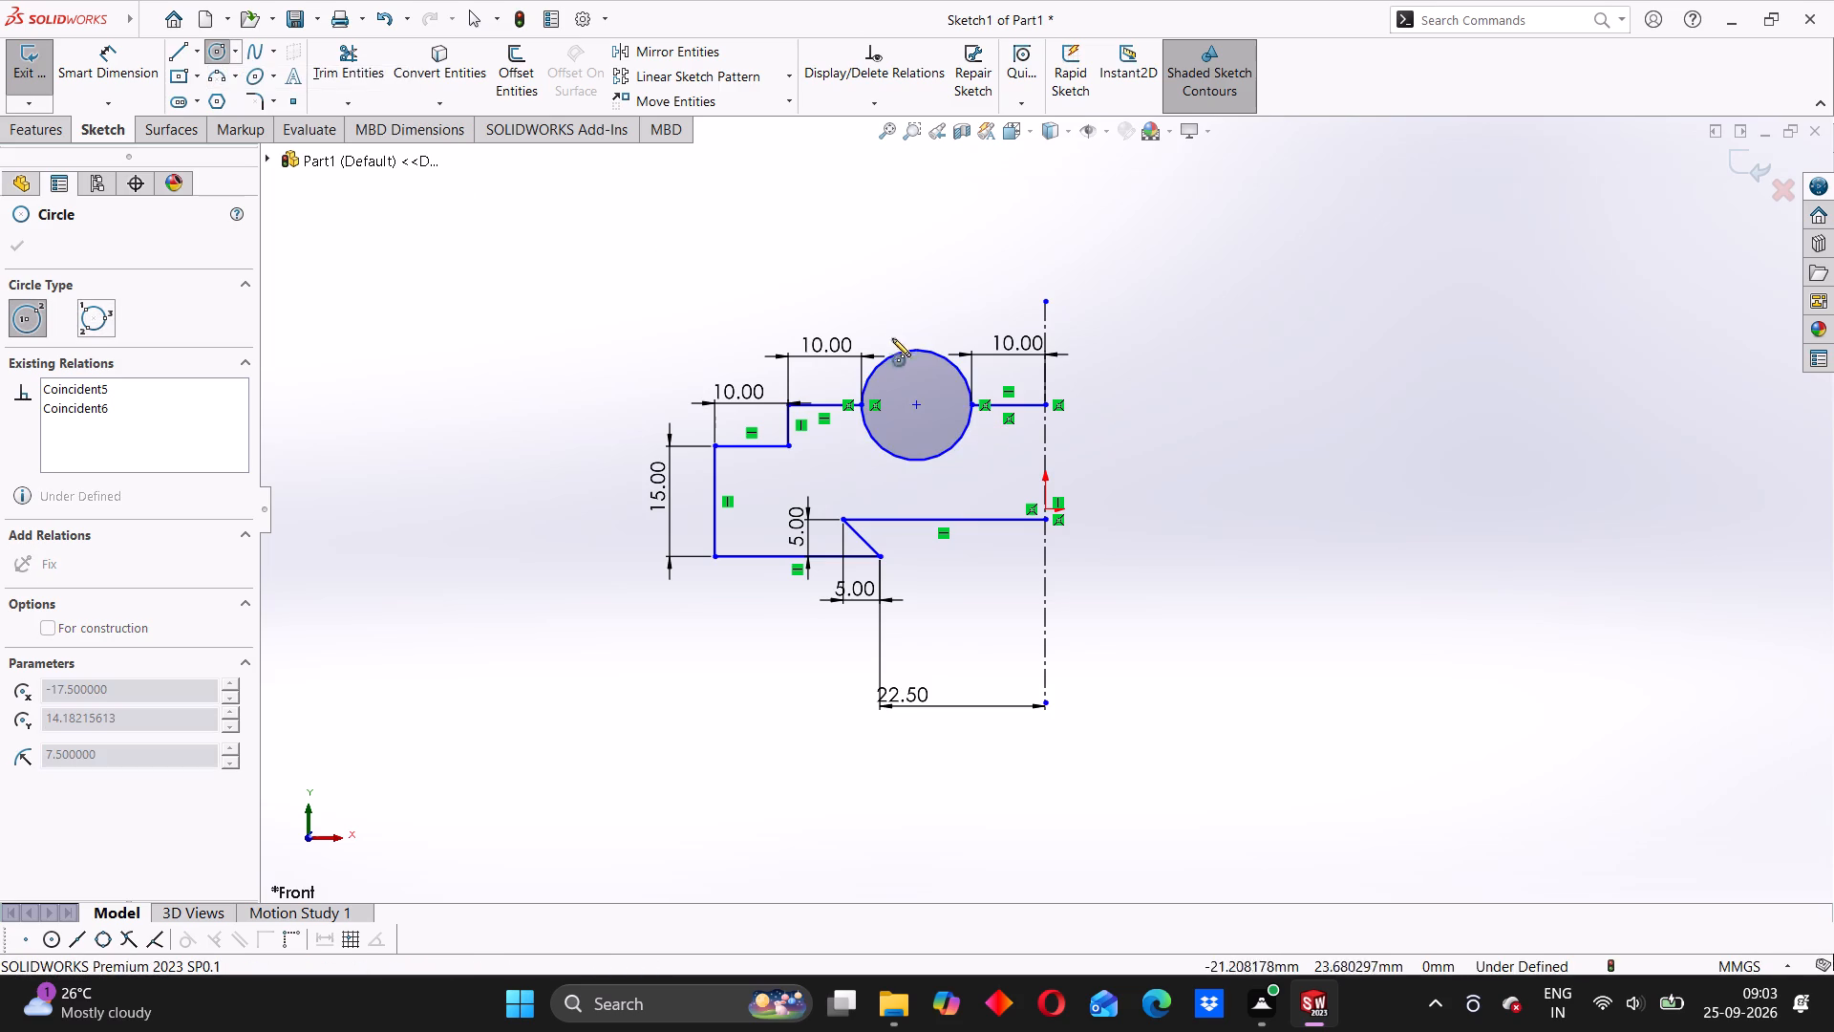
{"action": "left_click", "coordinate": [917, 404]}
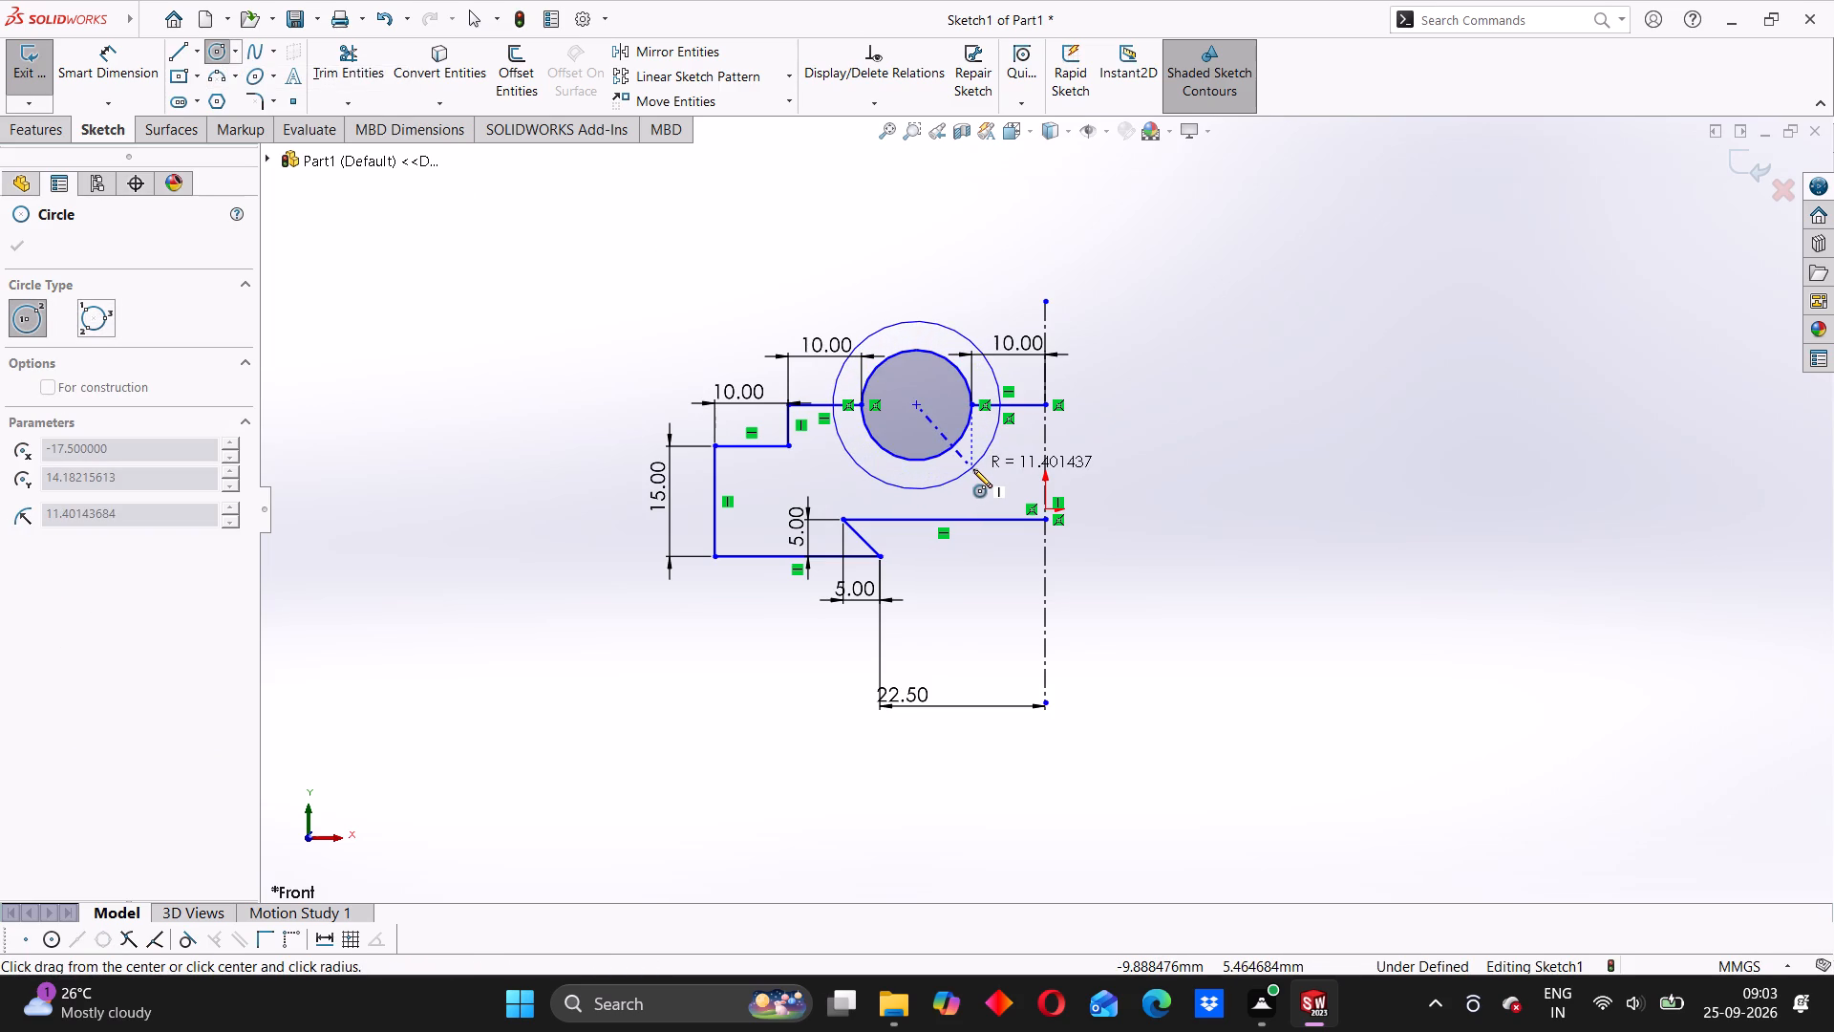
{"action": "left_click", "coordinate": [973, 474]}
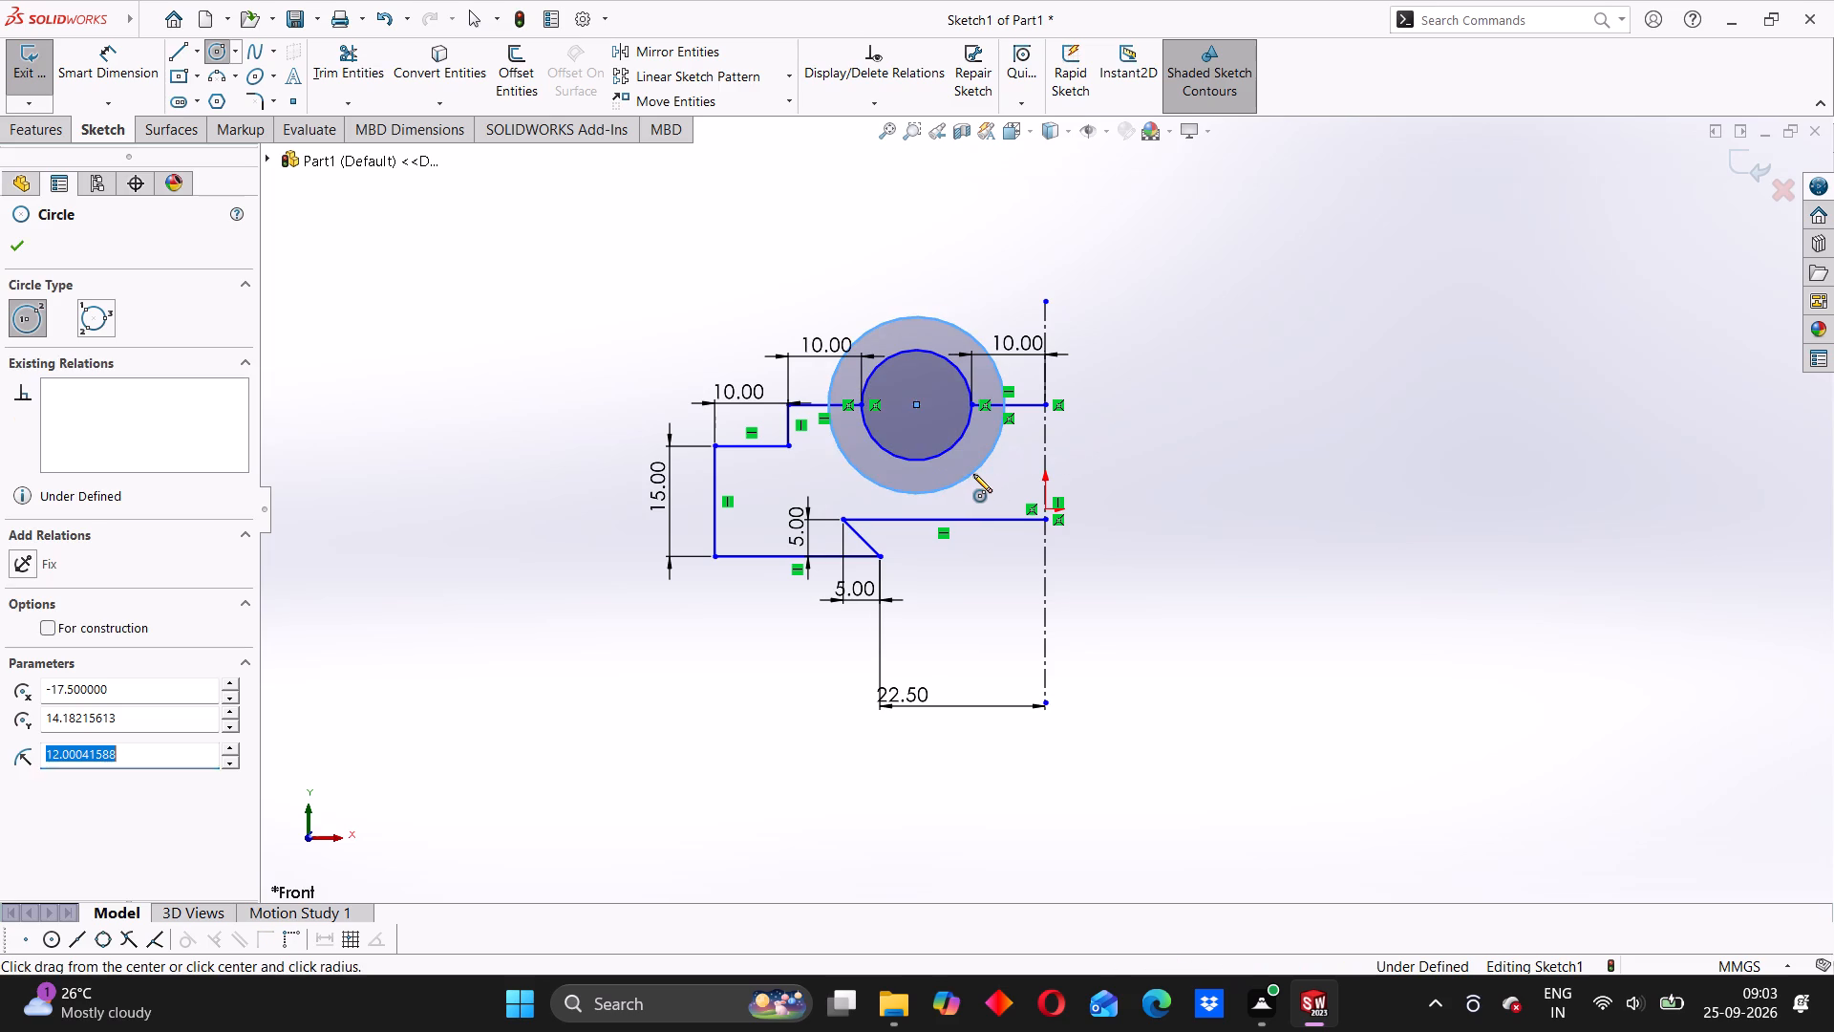
{"action": "left_click", "coordinate": [139, 64]}
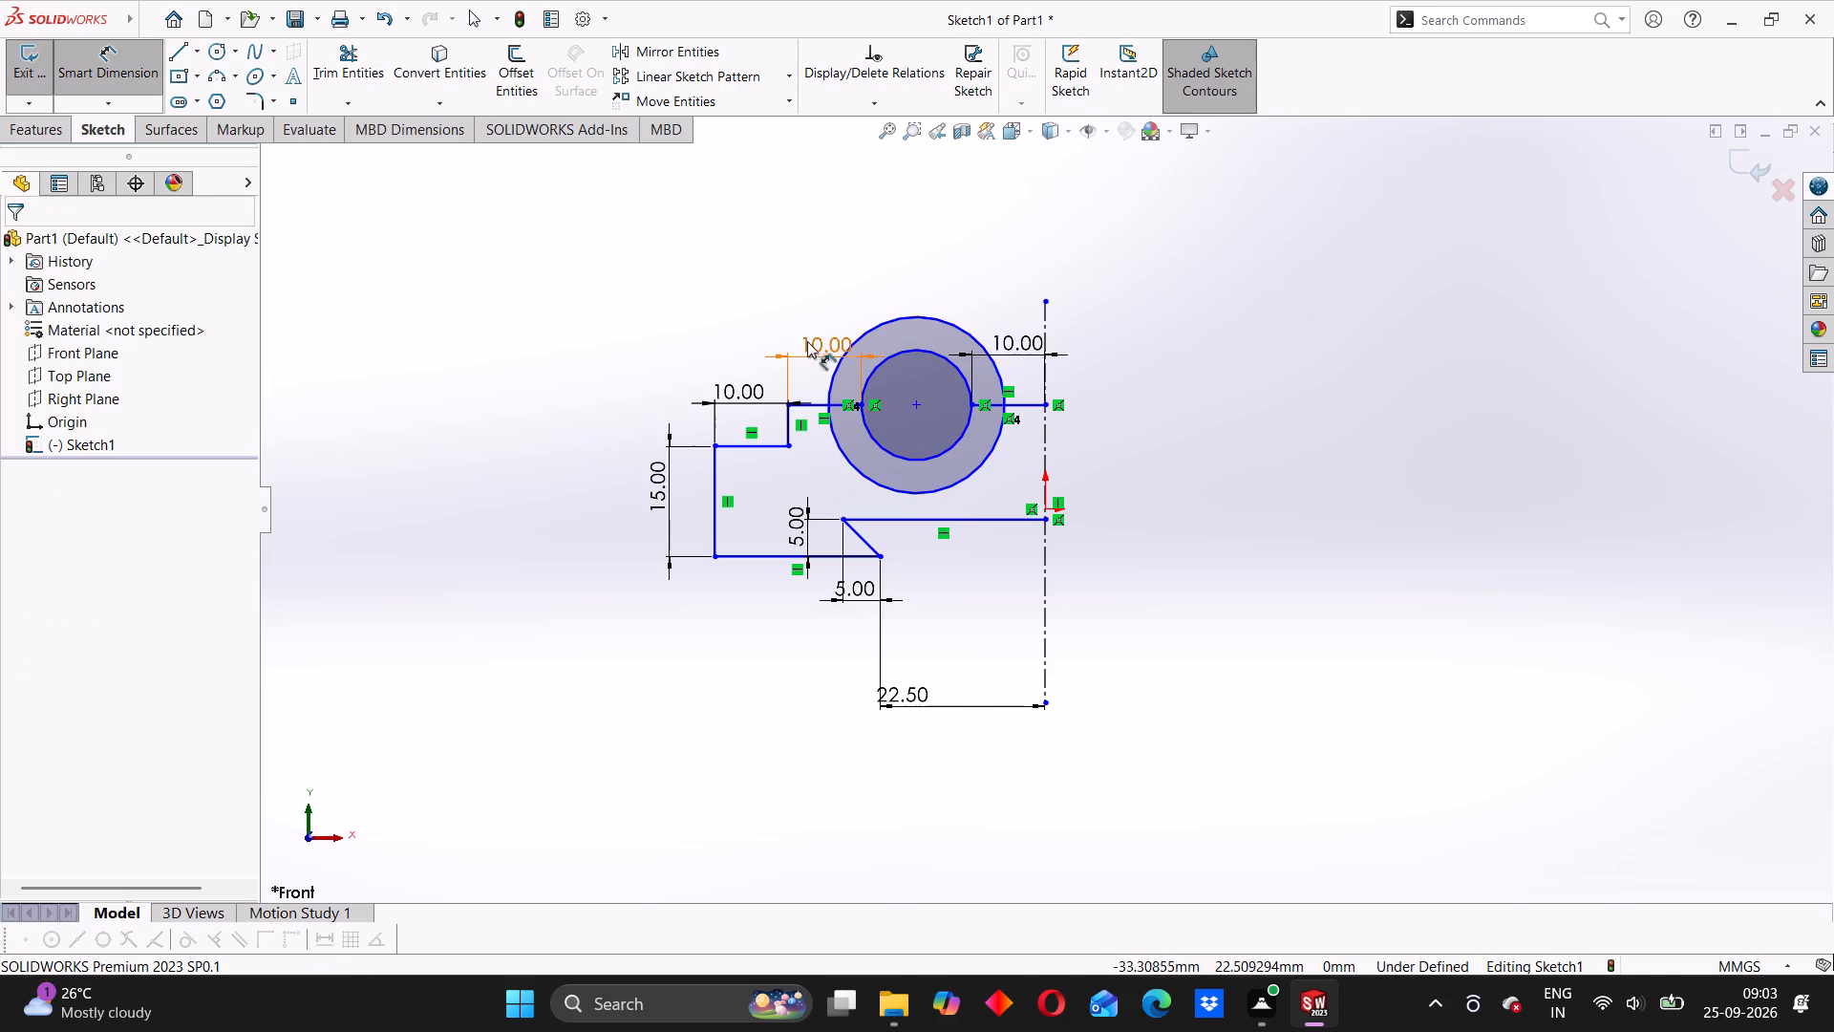
{"action": "left_click", "coordinate": [868, 333]}
{"action": "left_click", "coordinate": [951, 245]}
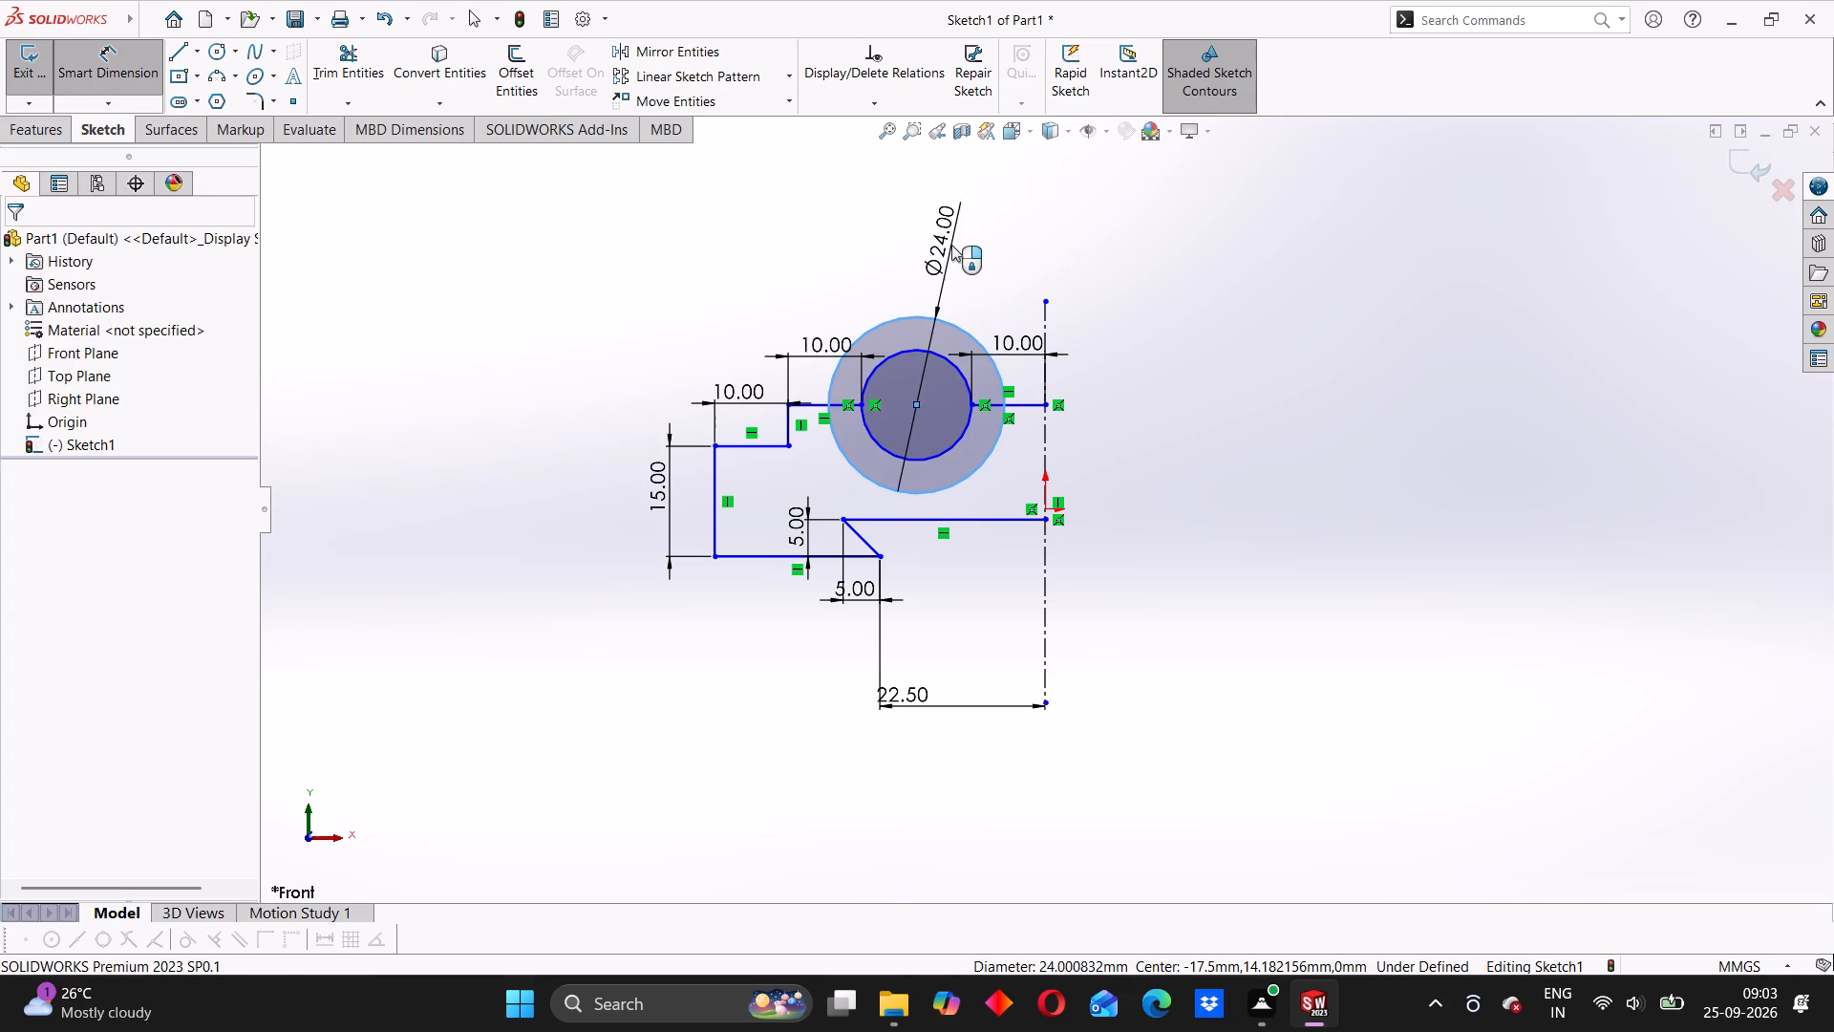
{"action": "type", "text": "25"}
{"action": "key", "text": "Return"}
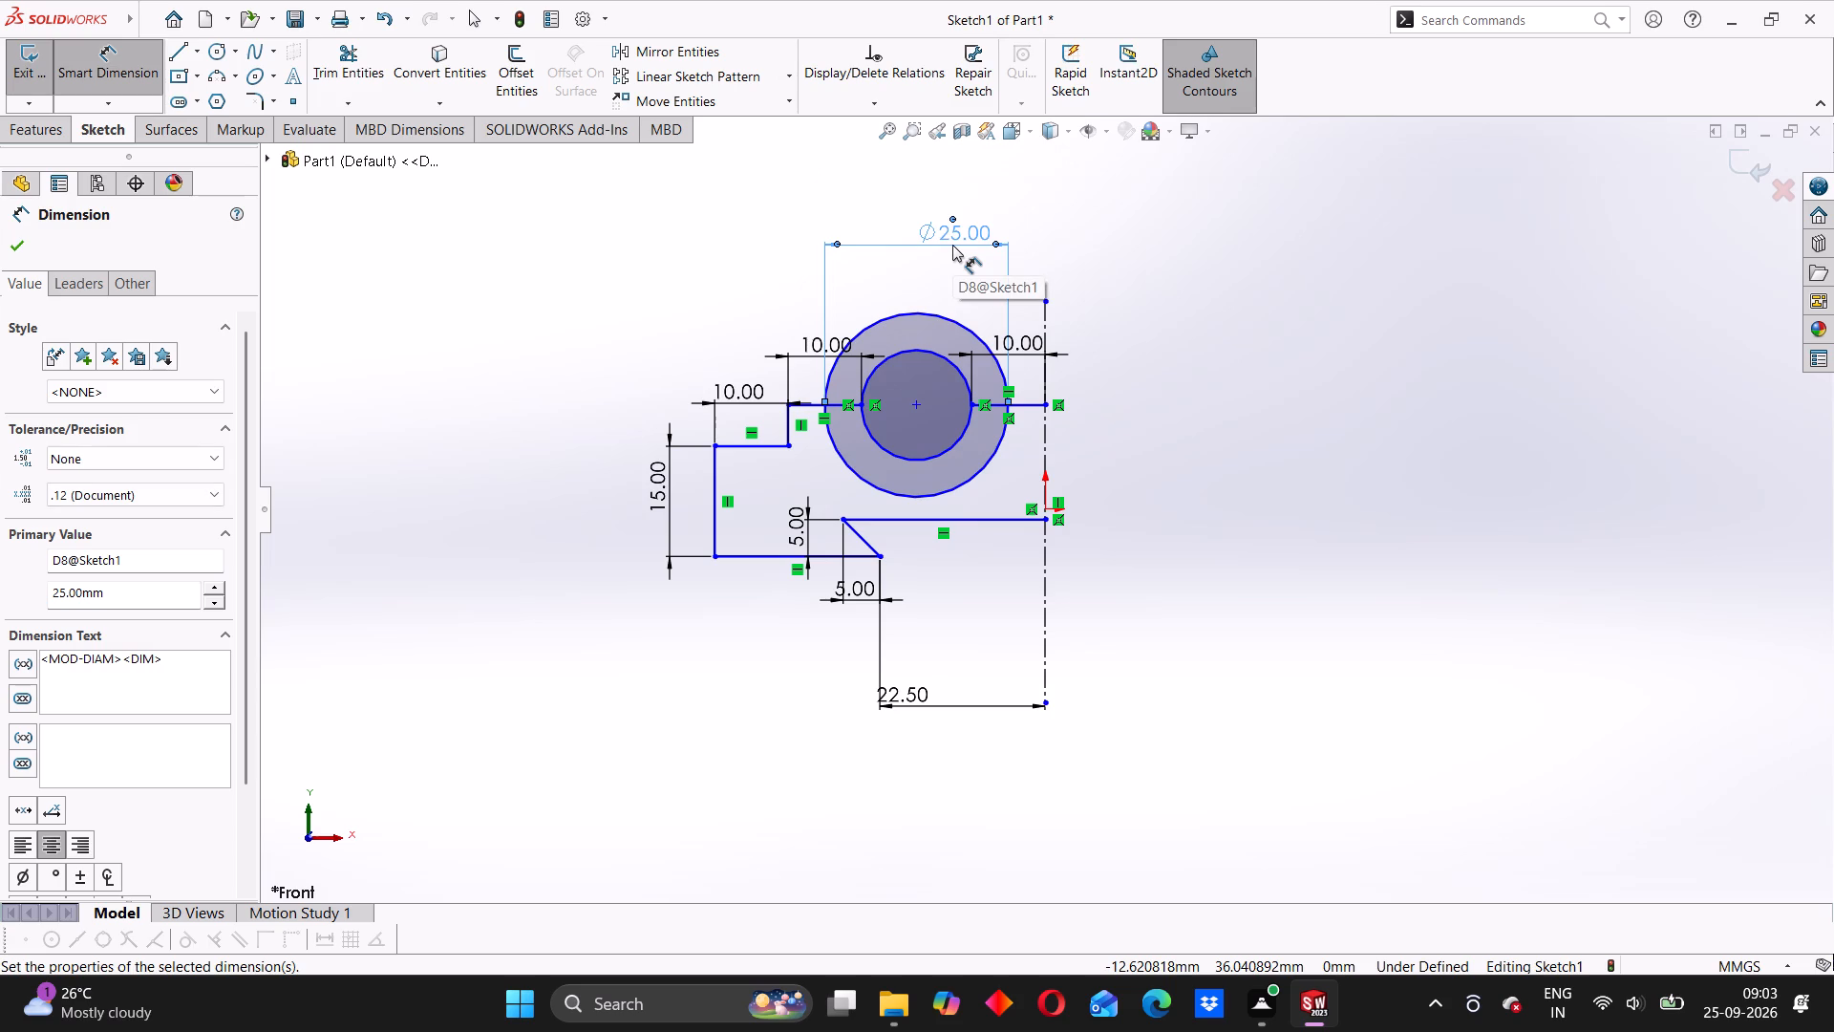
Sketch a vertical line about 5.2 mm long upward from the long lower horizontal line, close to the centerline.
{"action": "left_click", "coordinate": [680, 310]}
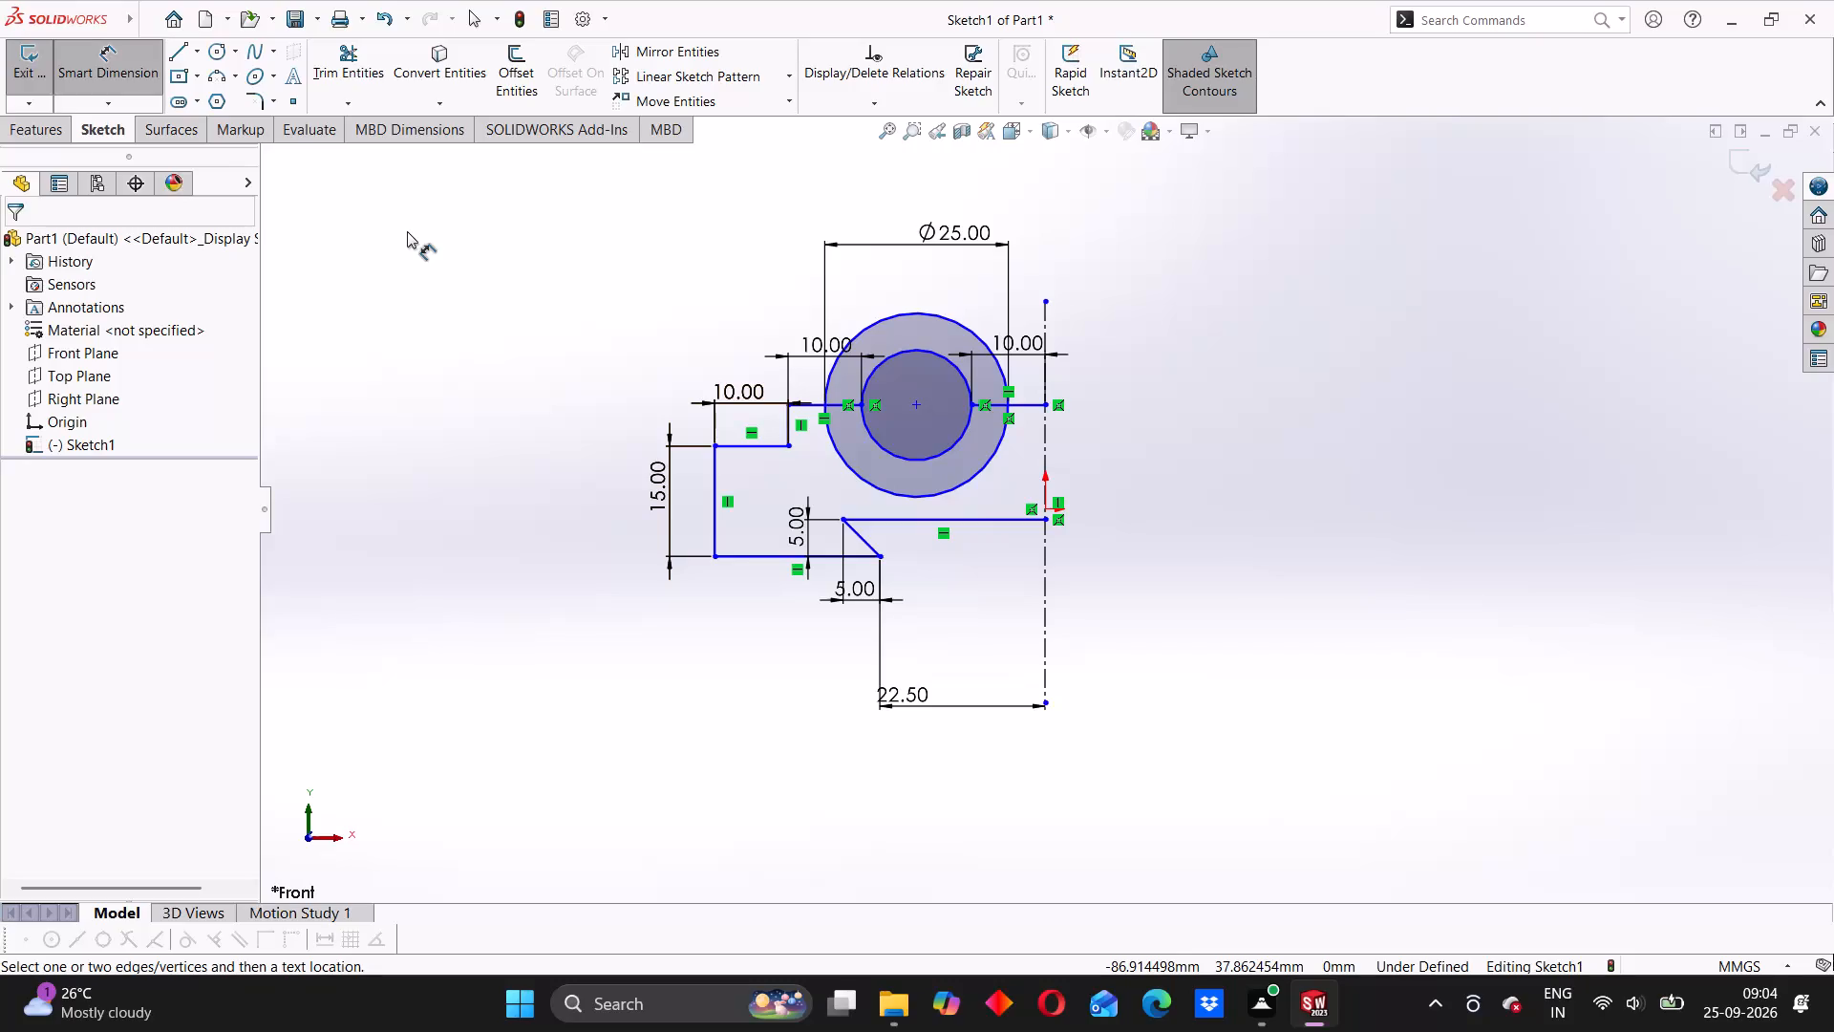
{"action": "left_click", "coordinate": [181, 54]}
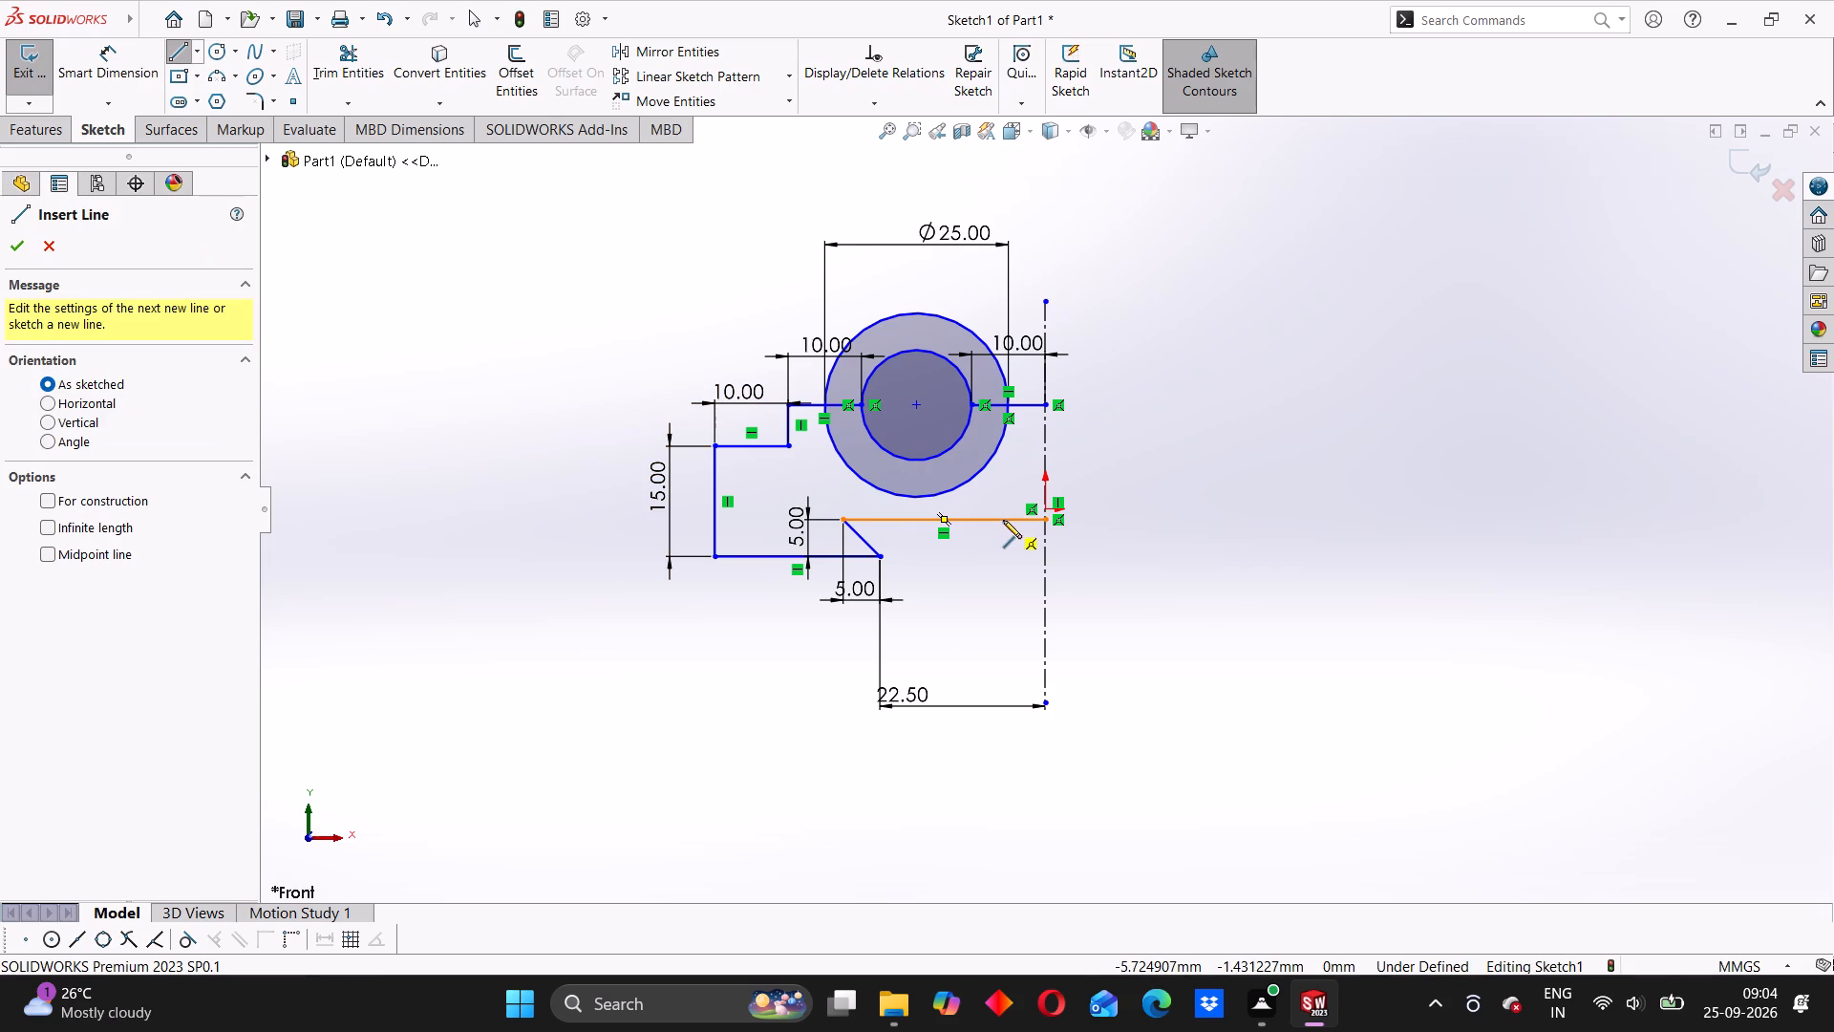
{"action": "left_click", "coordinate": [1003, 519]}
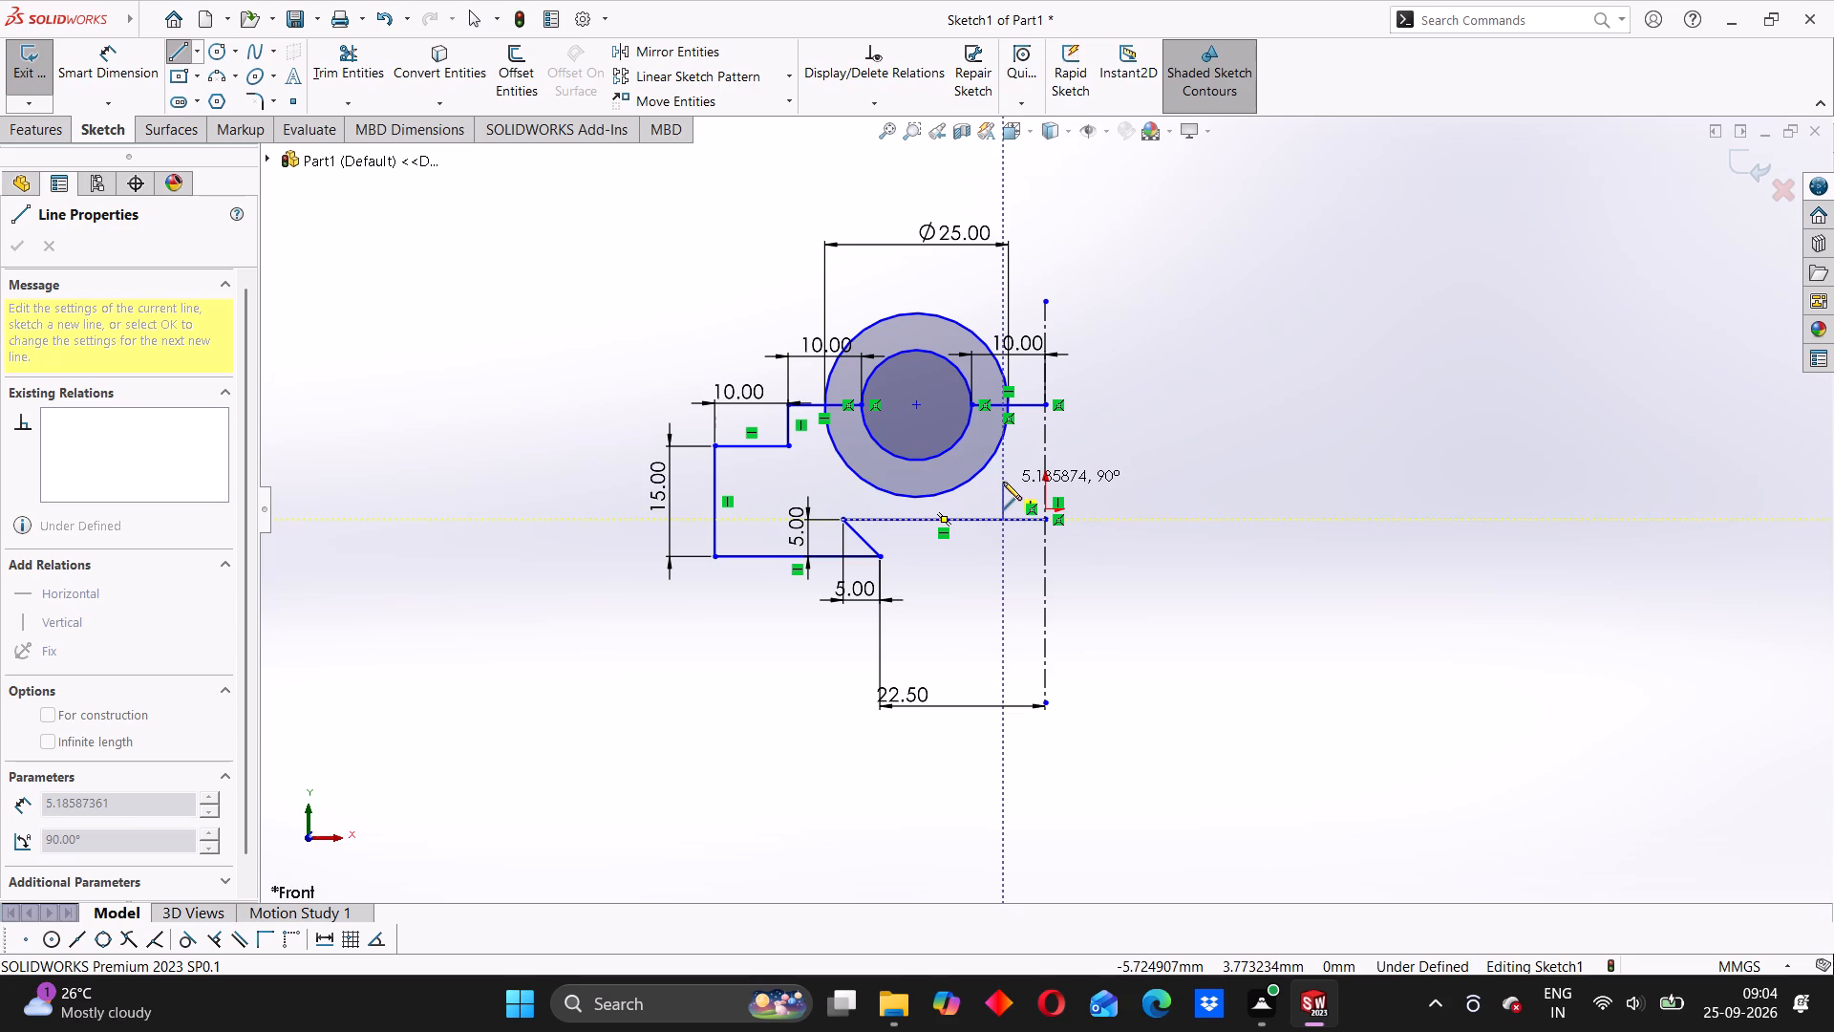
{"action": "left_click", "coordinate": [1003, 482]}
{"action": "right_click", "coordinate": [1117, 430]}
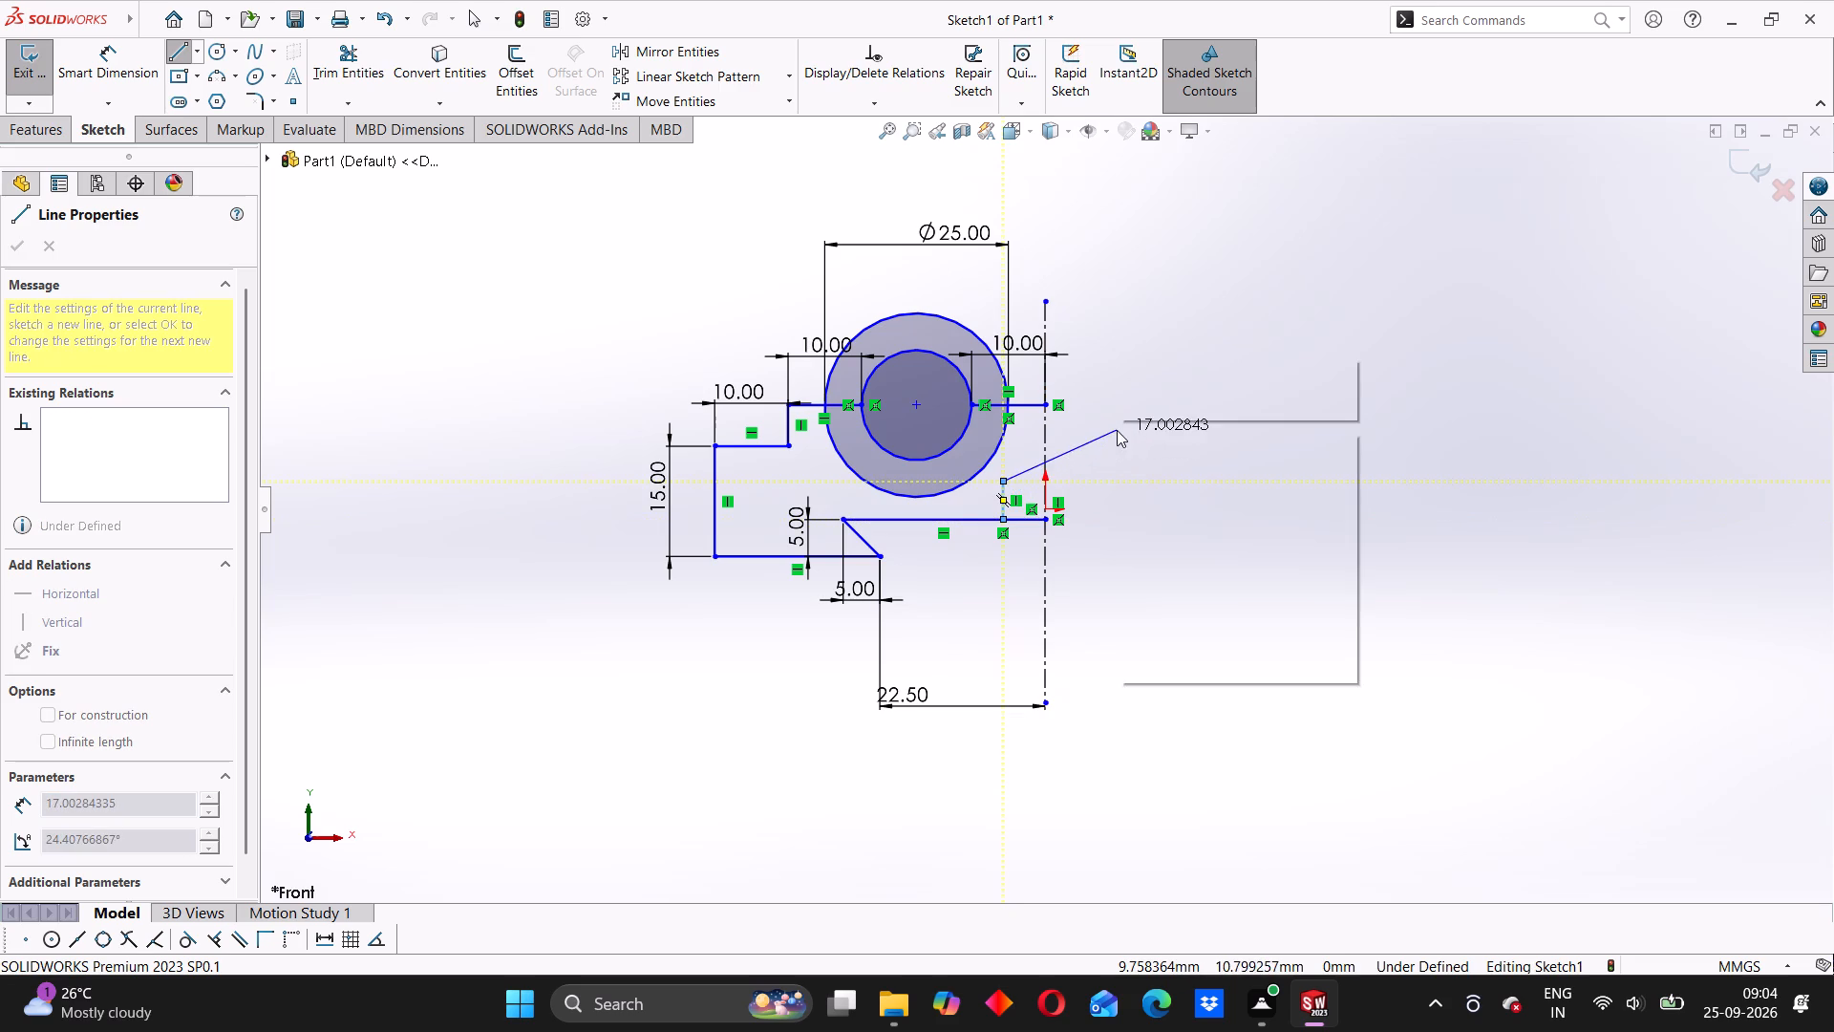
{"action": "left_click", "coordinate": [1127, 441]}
Dimension the height of the upper step's short vertical edge at 10 mm.
{"action": "left_click", "coordinate": [108, 63]}
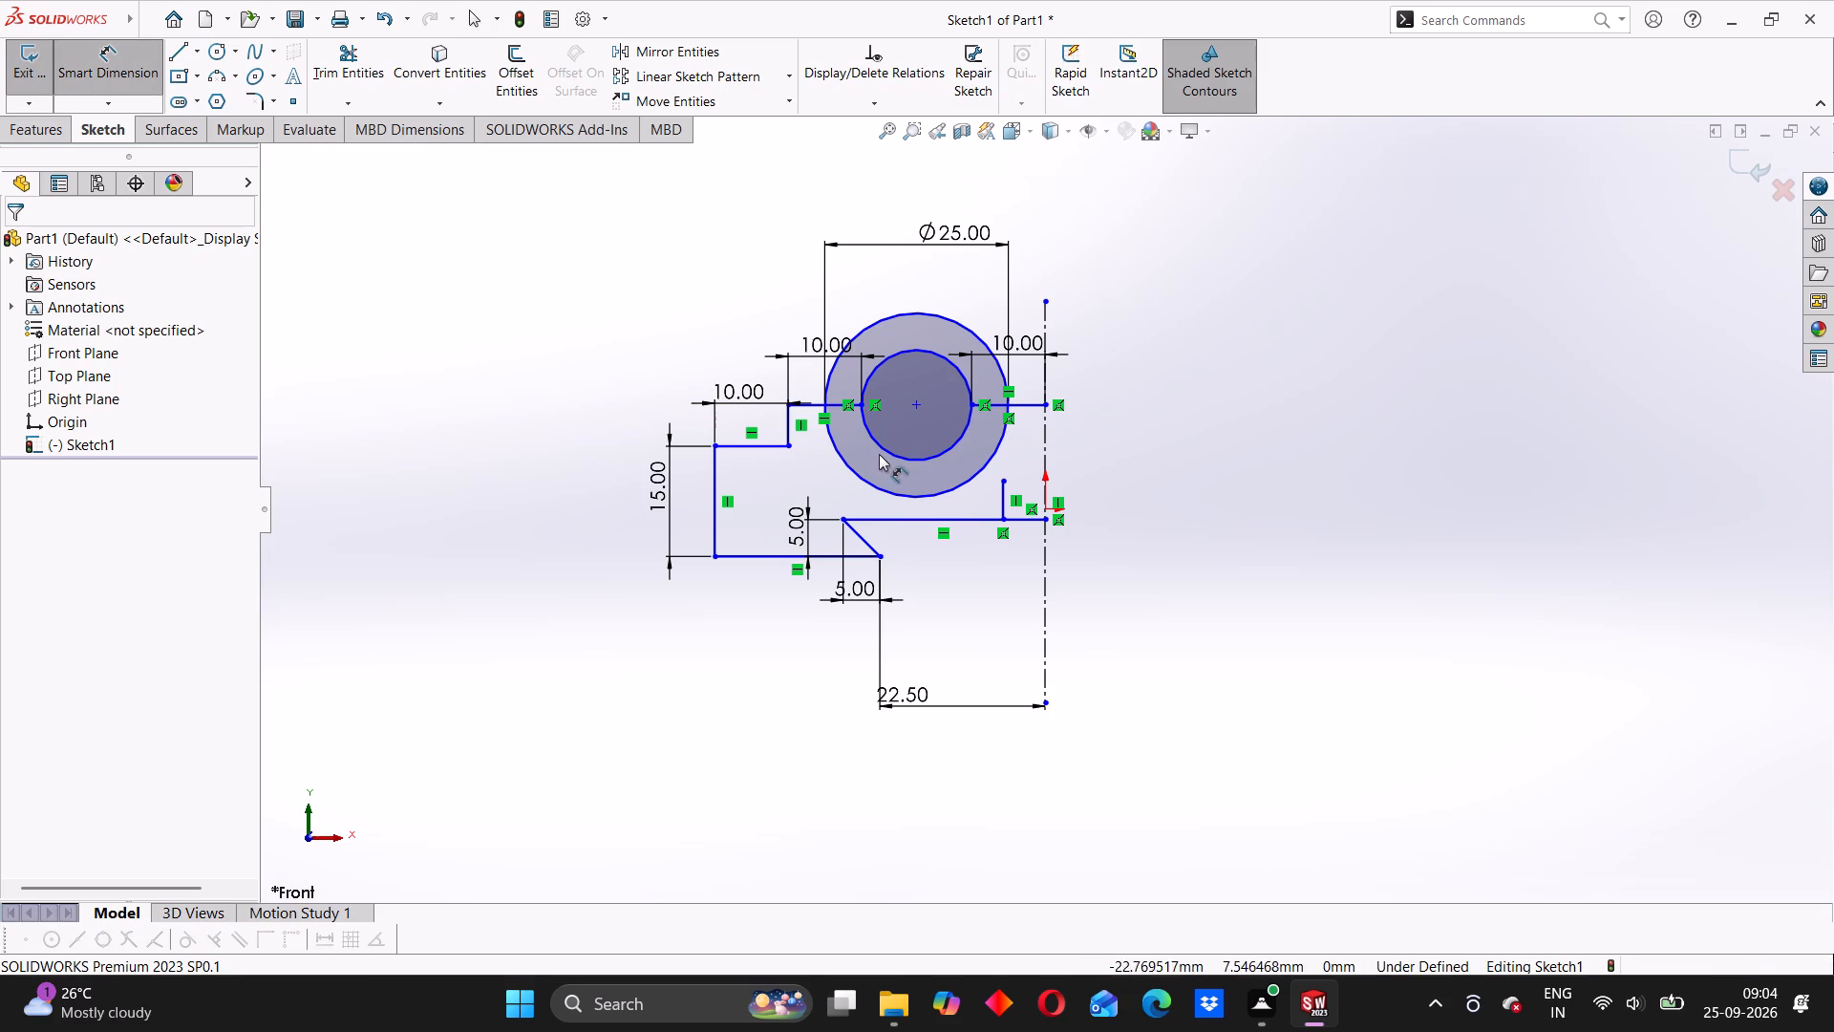
{"action": "left_click", "coordinate": [785, 421]}
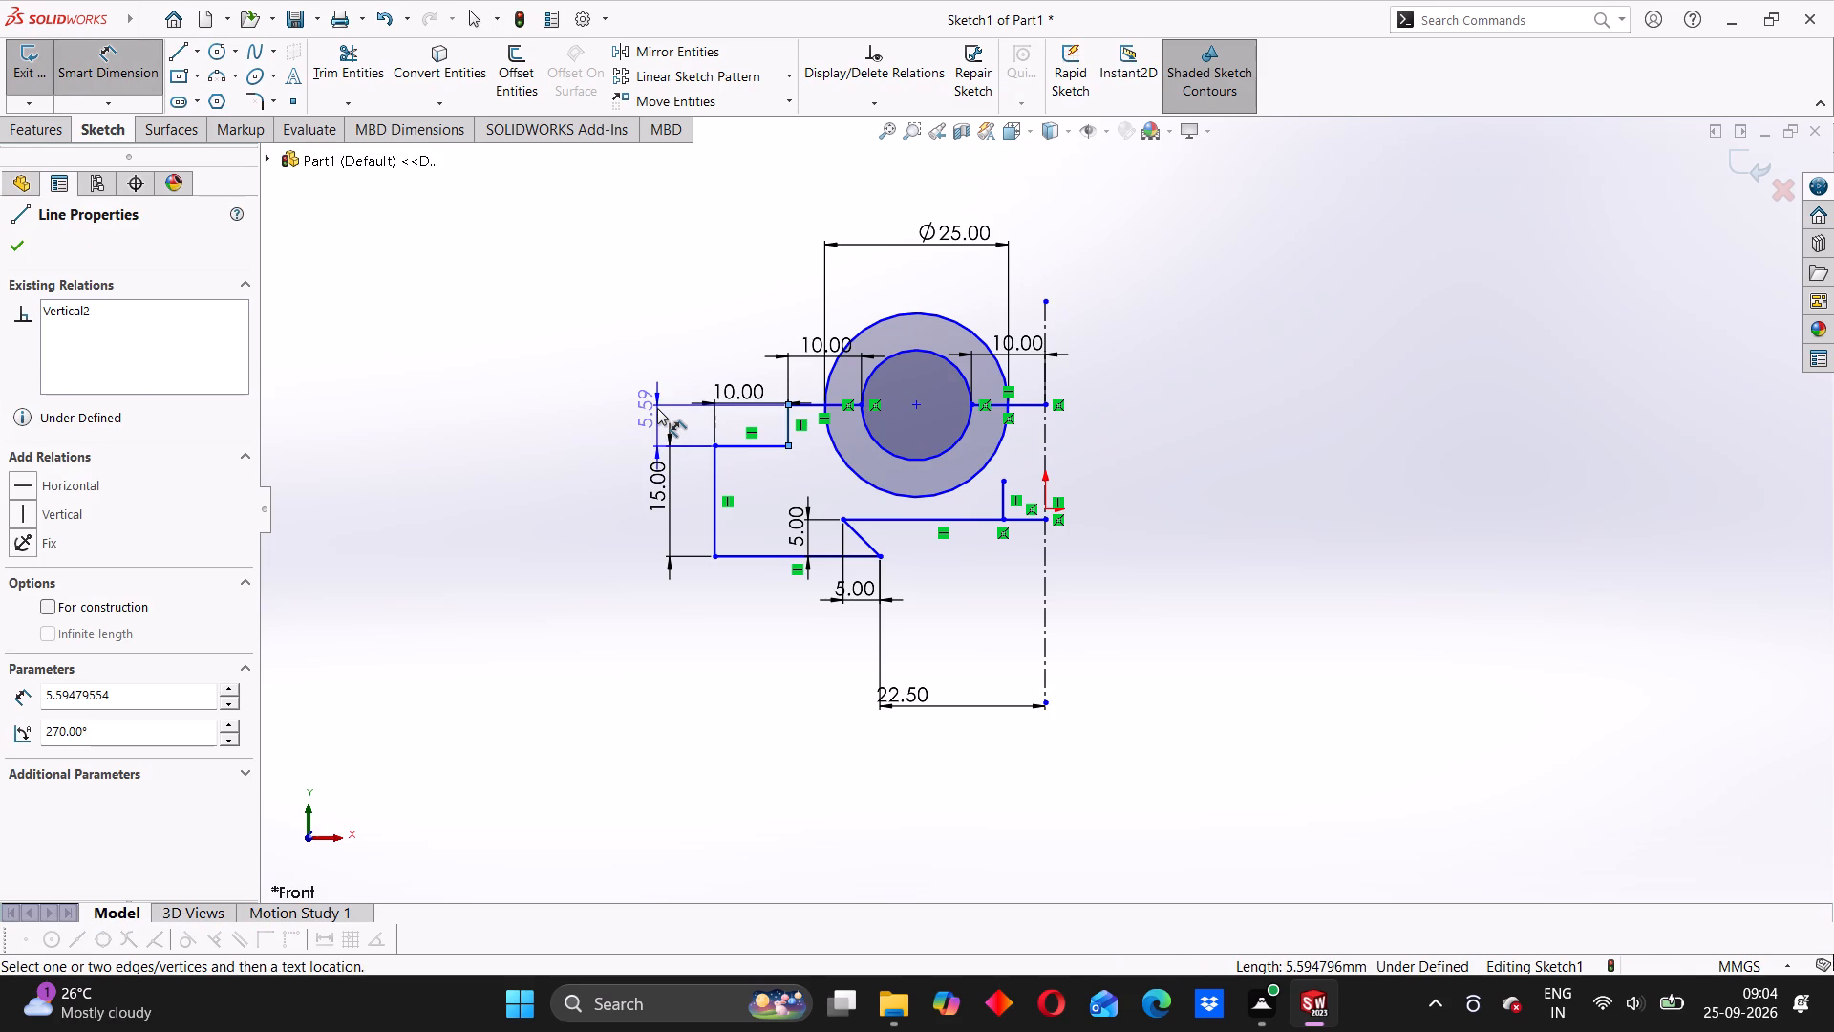
{"action": "left_click", "coordinate": [657, 408]}
{"action": "type", "text": "10"}
{"action": "key", "text": "Return"}
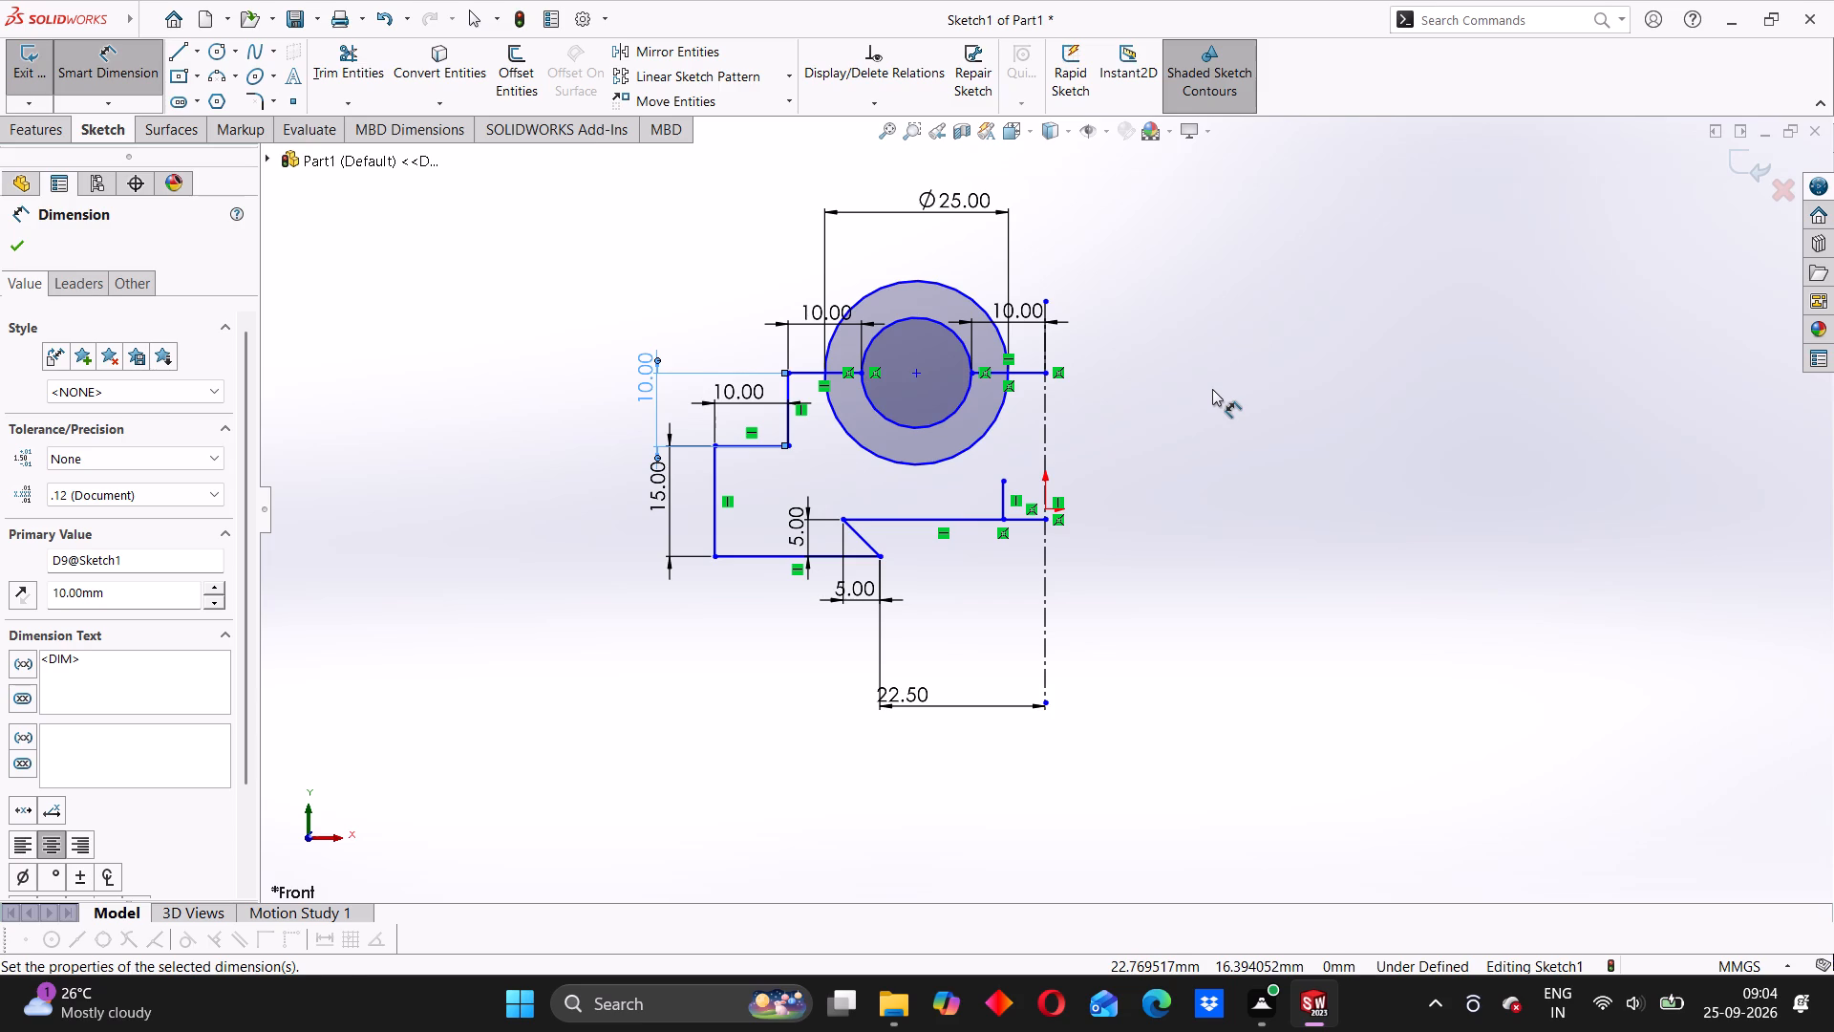
{"action": "left_click_drag", "start_coordinate": [1162, 445], "coordinate": [1145, 469]}
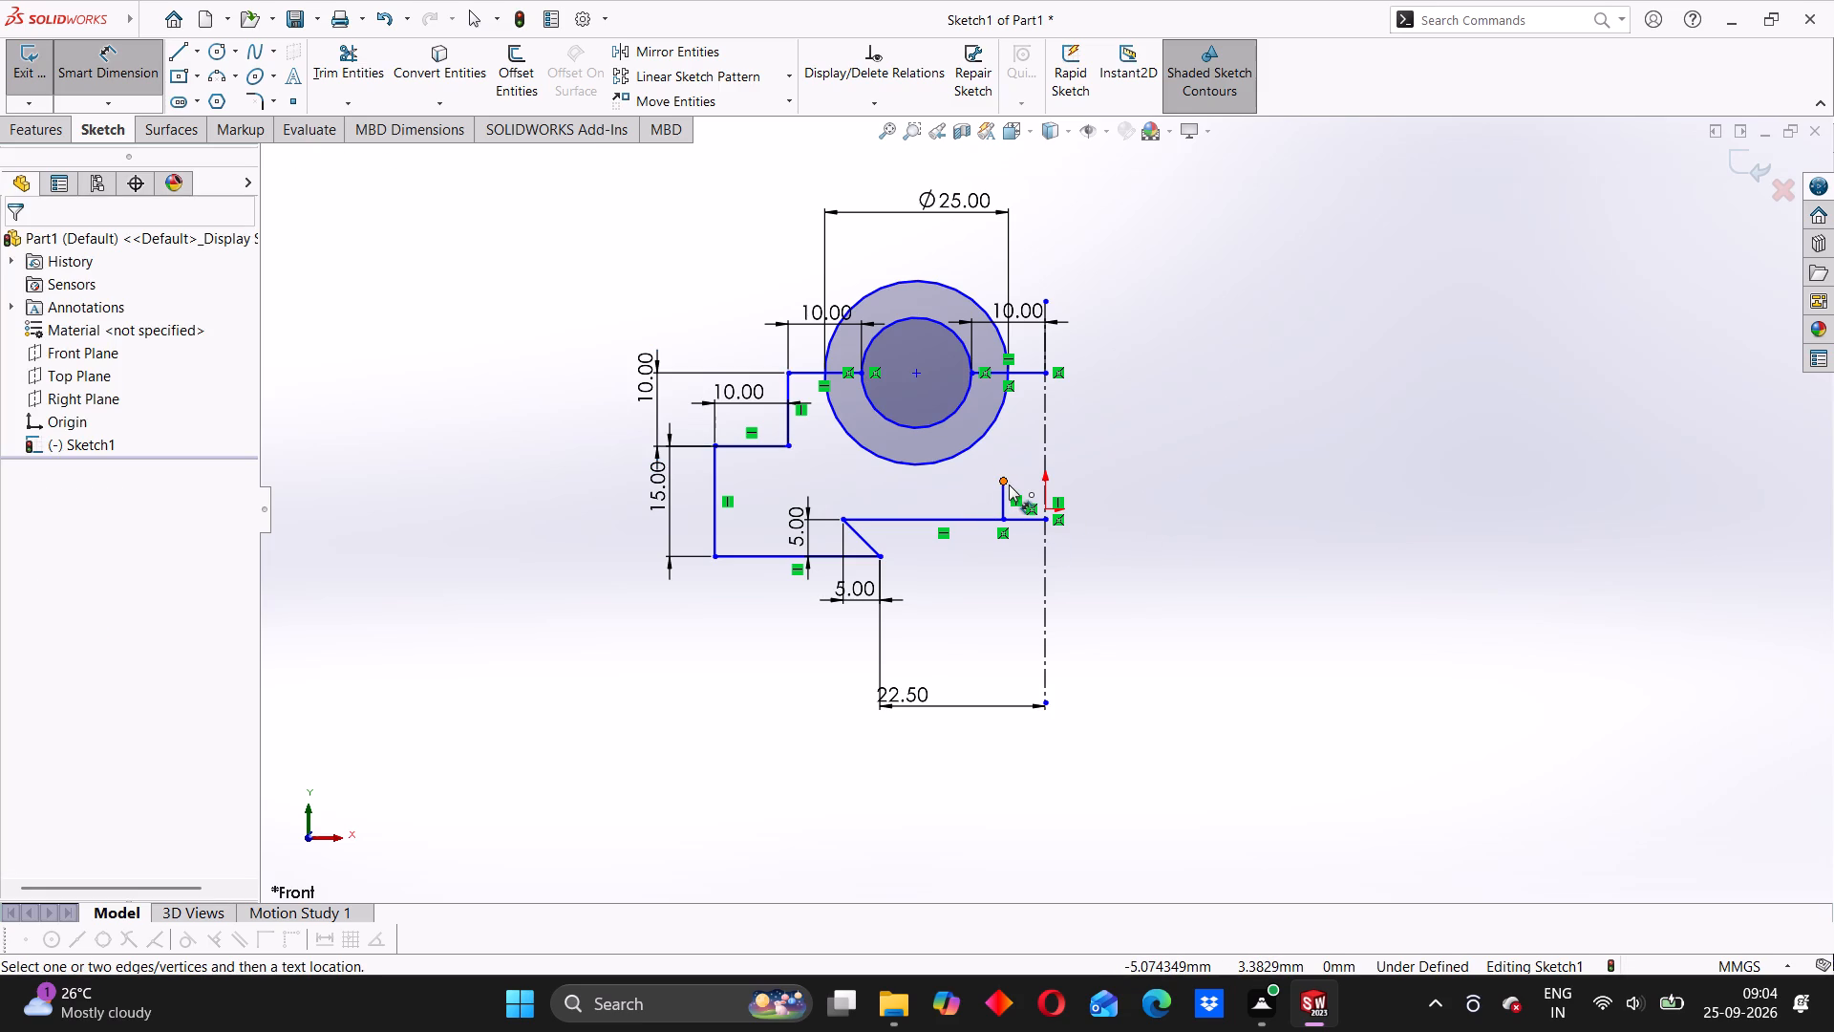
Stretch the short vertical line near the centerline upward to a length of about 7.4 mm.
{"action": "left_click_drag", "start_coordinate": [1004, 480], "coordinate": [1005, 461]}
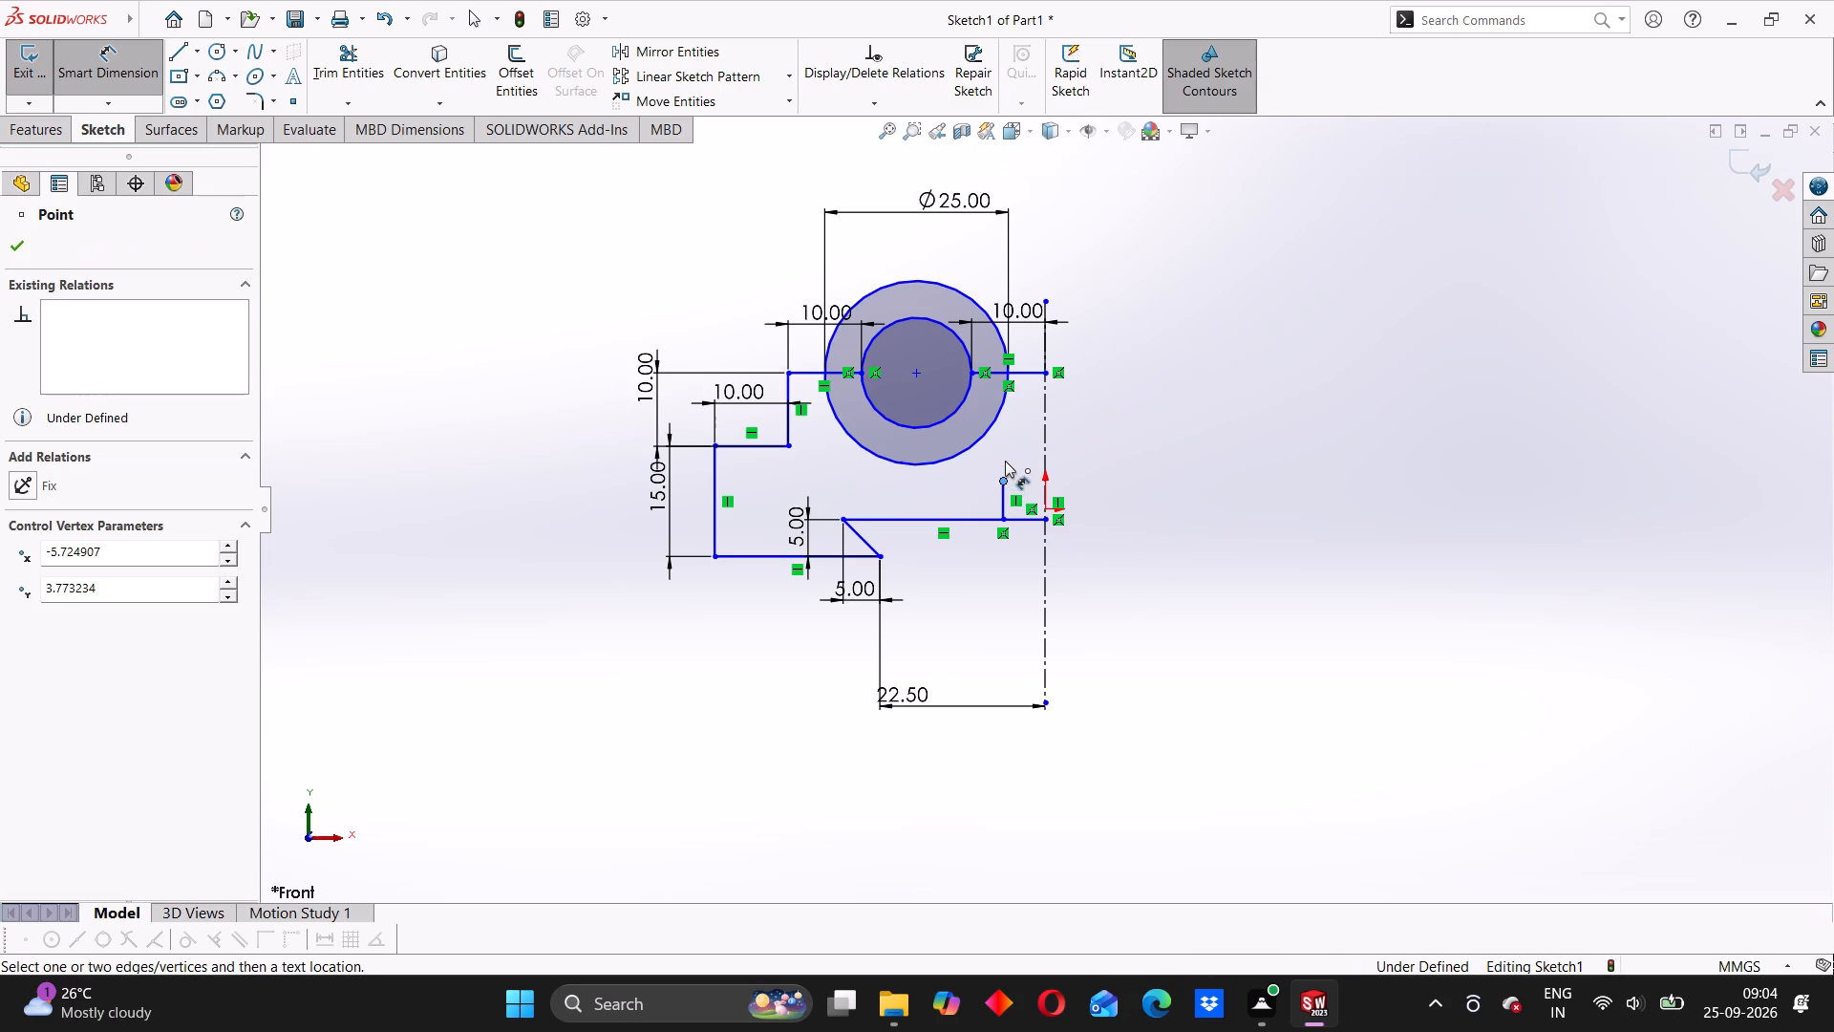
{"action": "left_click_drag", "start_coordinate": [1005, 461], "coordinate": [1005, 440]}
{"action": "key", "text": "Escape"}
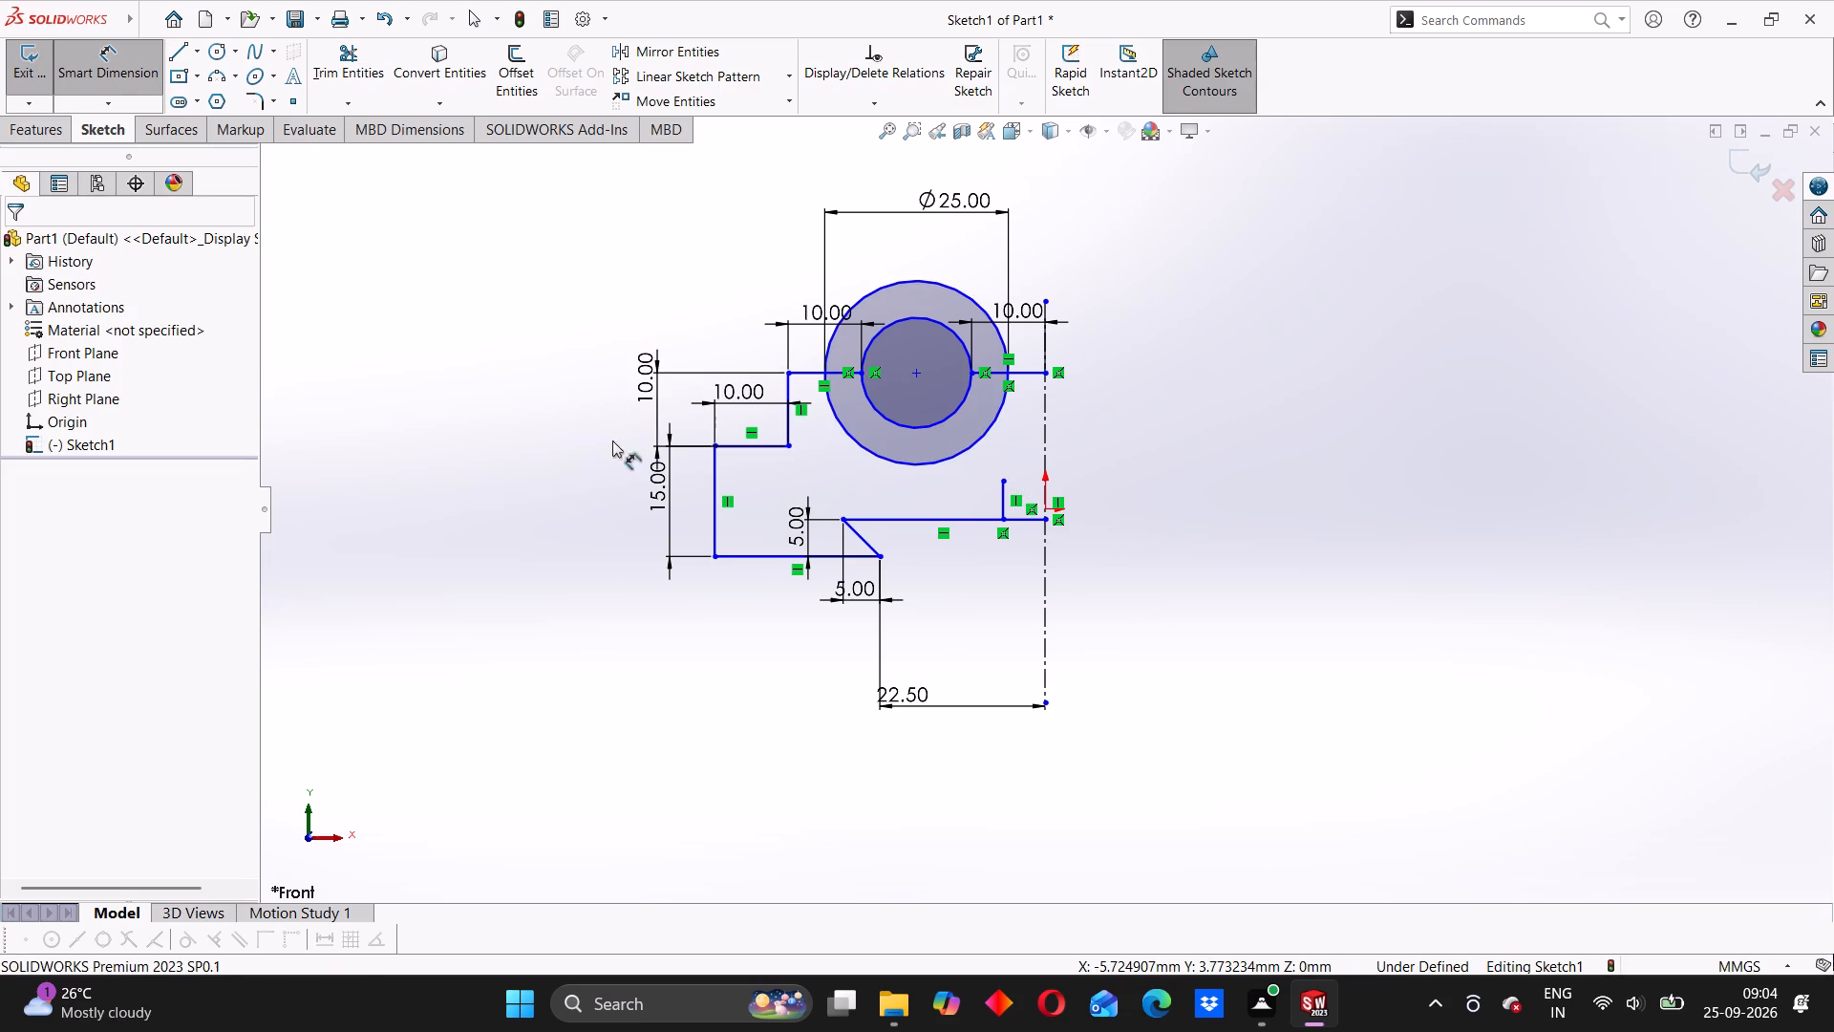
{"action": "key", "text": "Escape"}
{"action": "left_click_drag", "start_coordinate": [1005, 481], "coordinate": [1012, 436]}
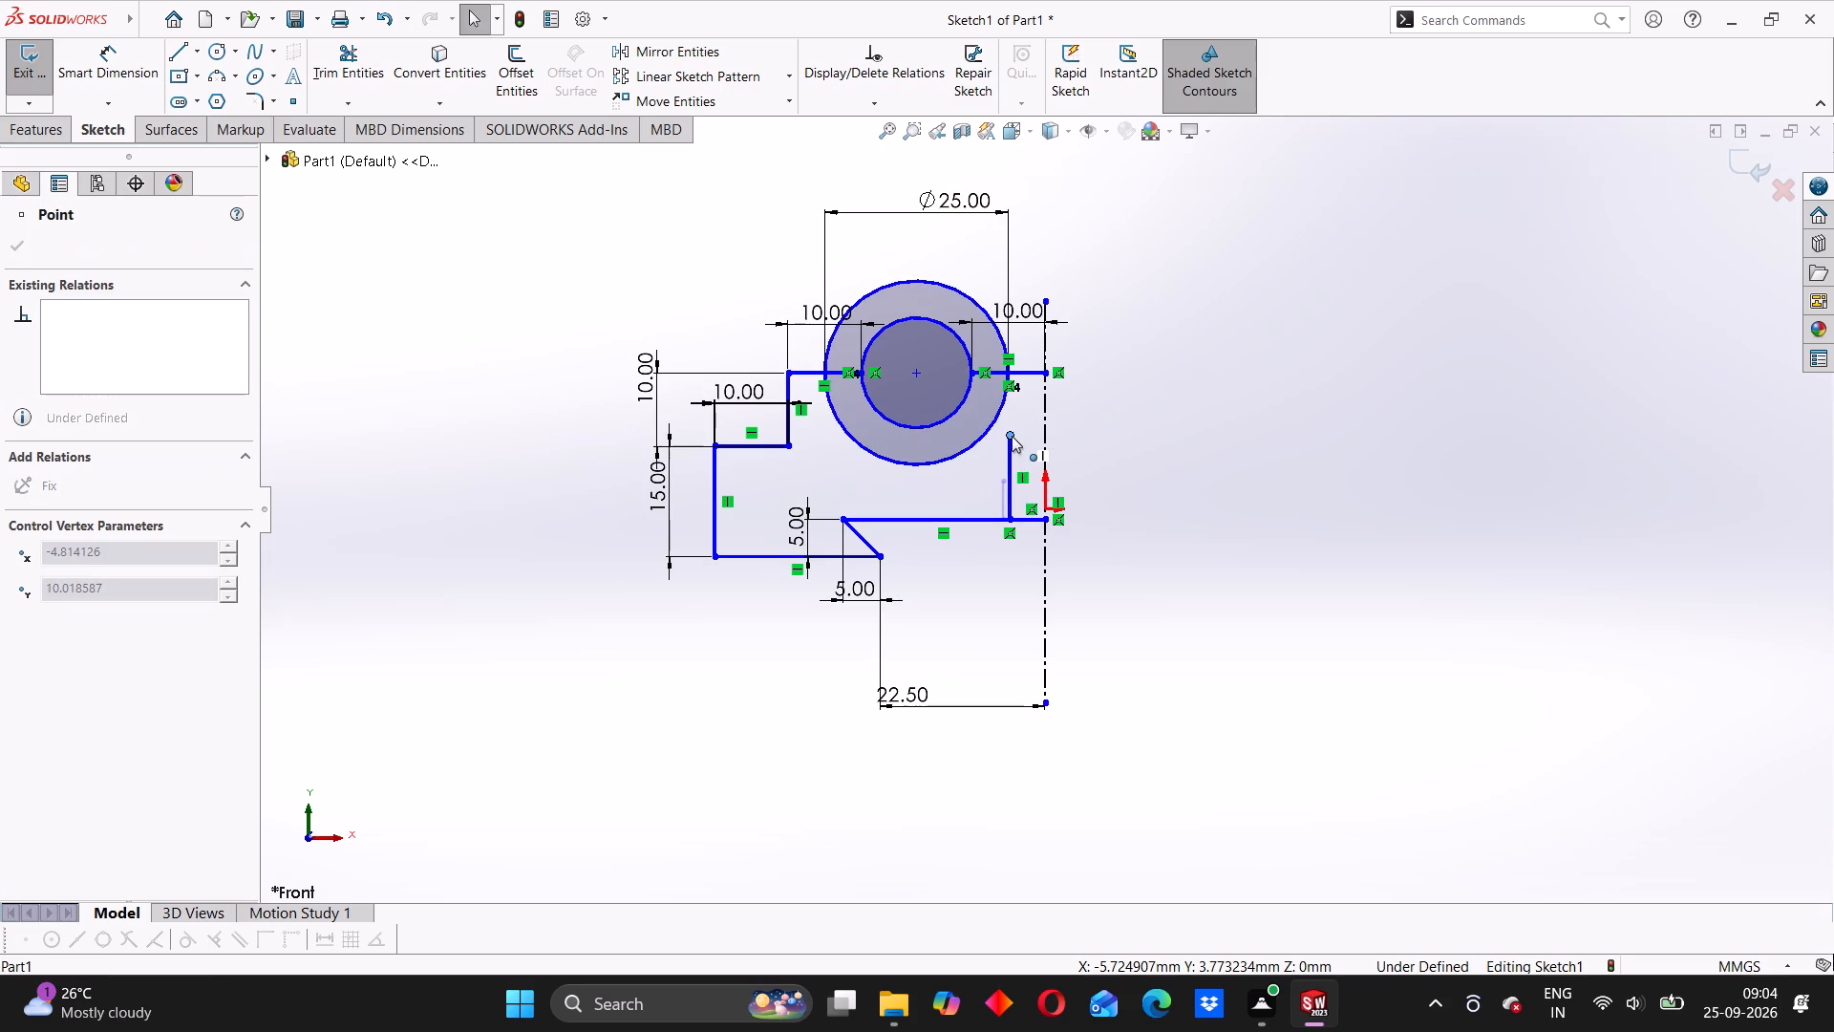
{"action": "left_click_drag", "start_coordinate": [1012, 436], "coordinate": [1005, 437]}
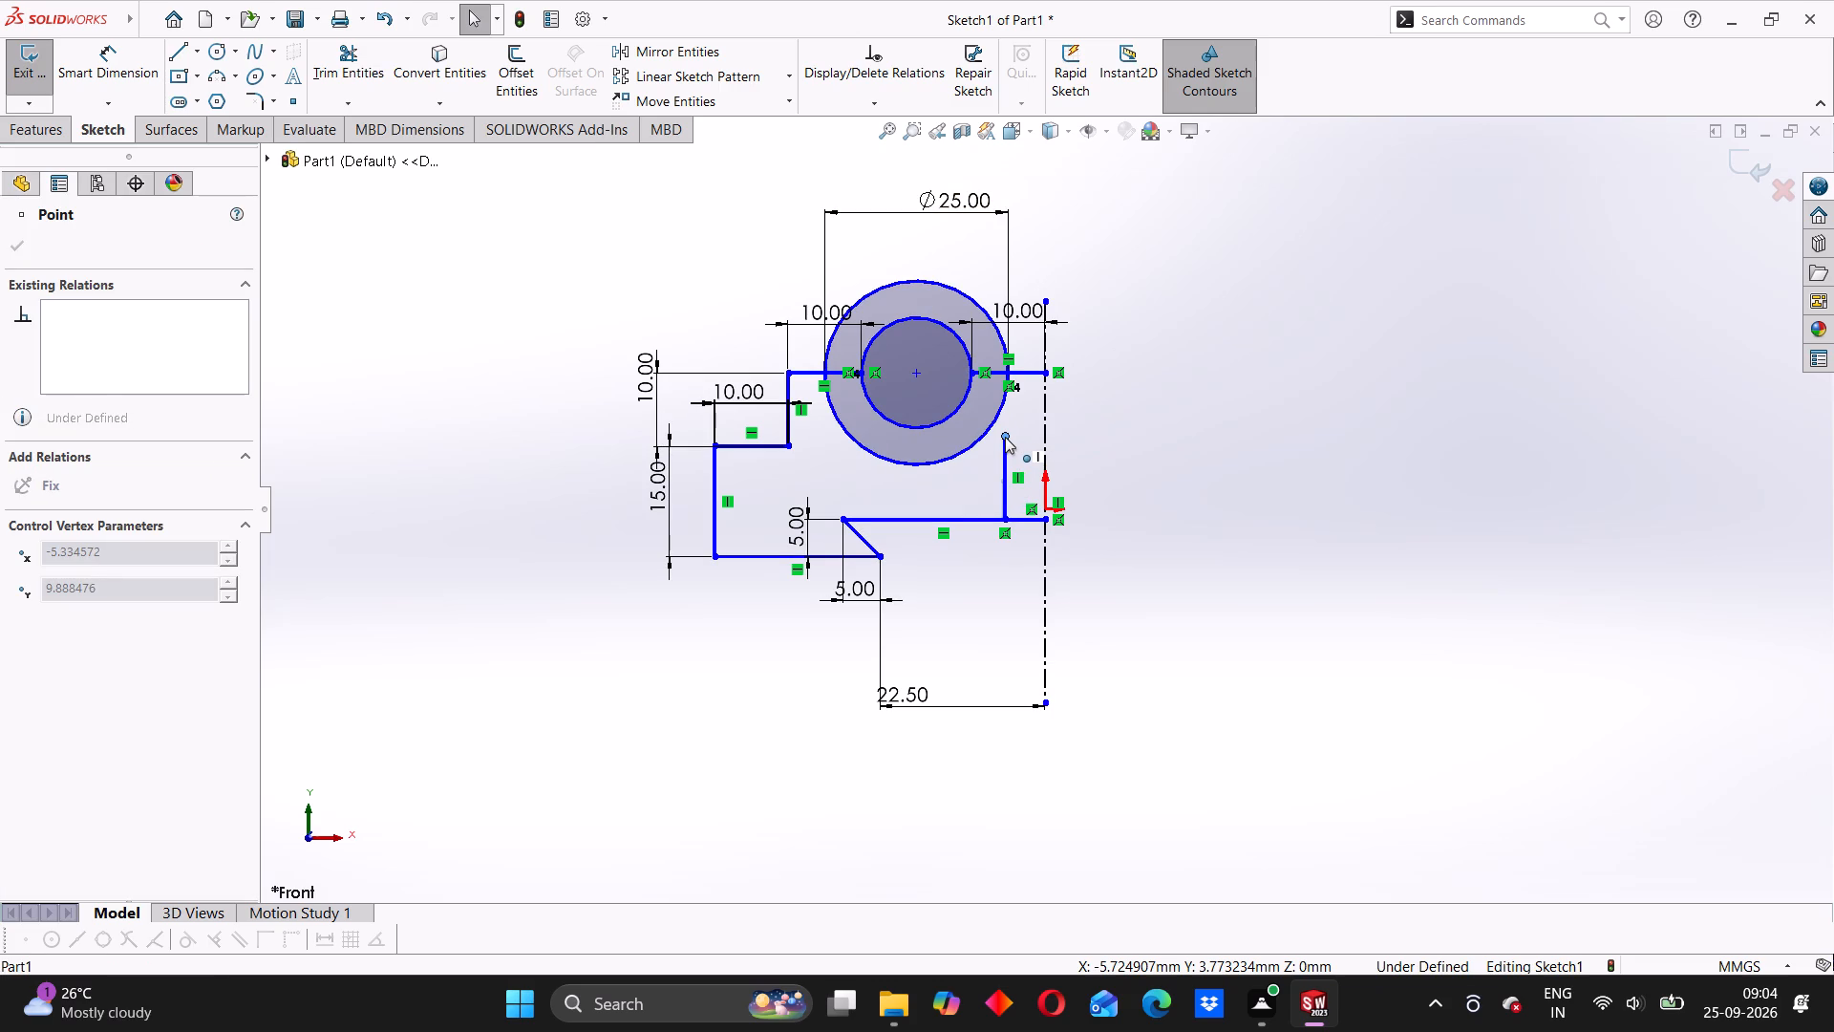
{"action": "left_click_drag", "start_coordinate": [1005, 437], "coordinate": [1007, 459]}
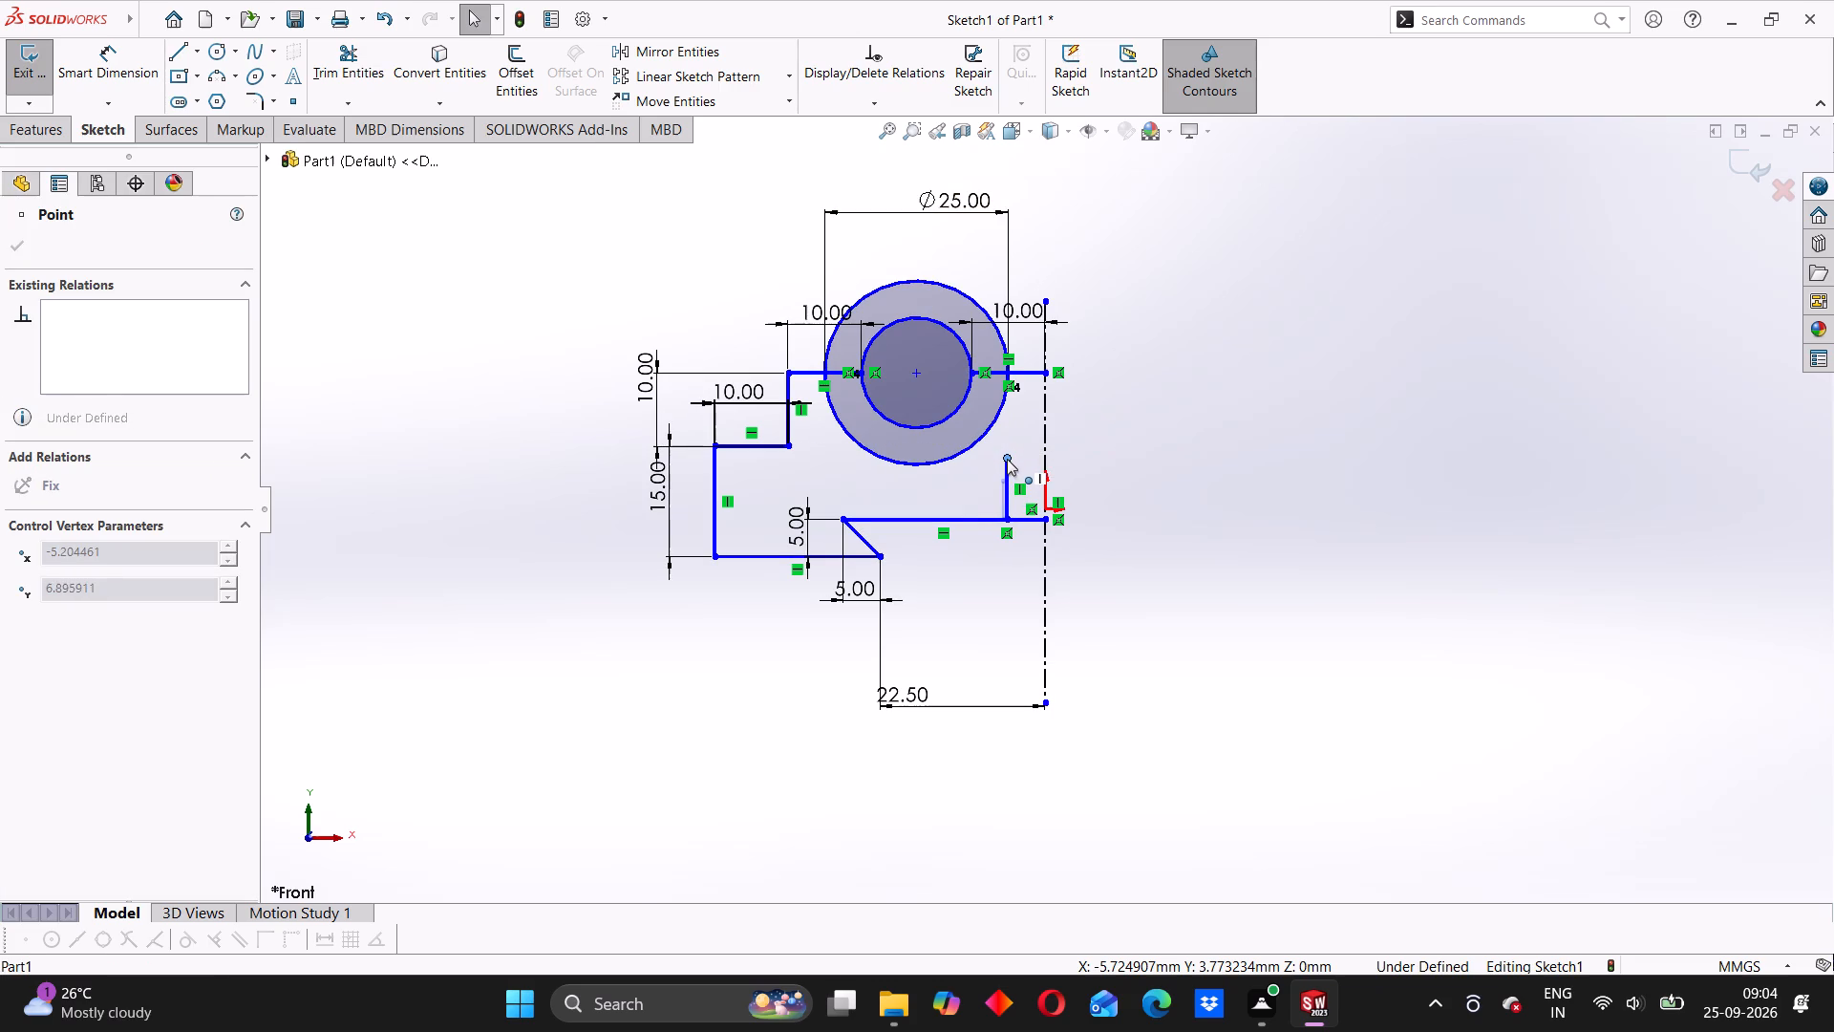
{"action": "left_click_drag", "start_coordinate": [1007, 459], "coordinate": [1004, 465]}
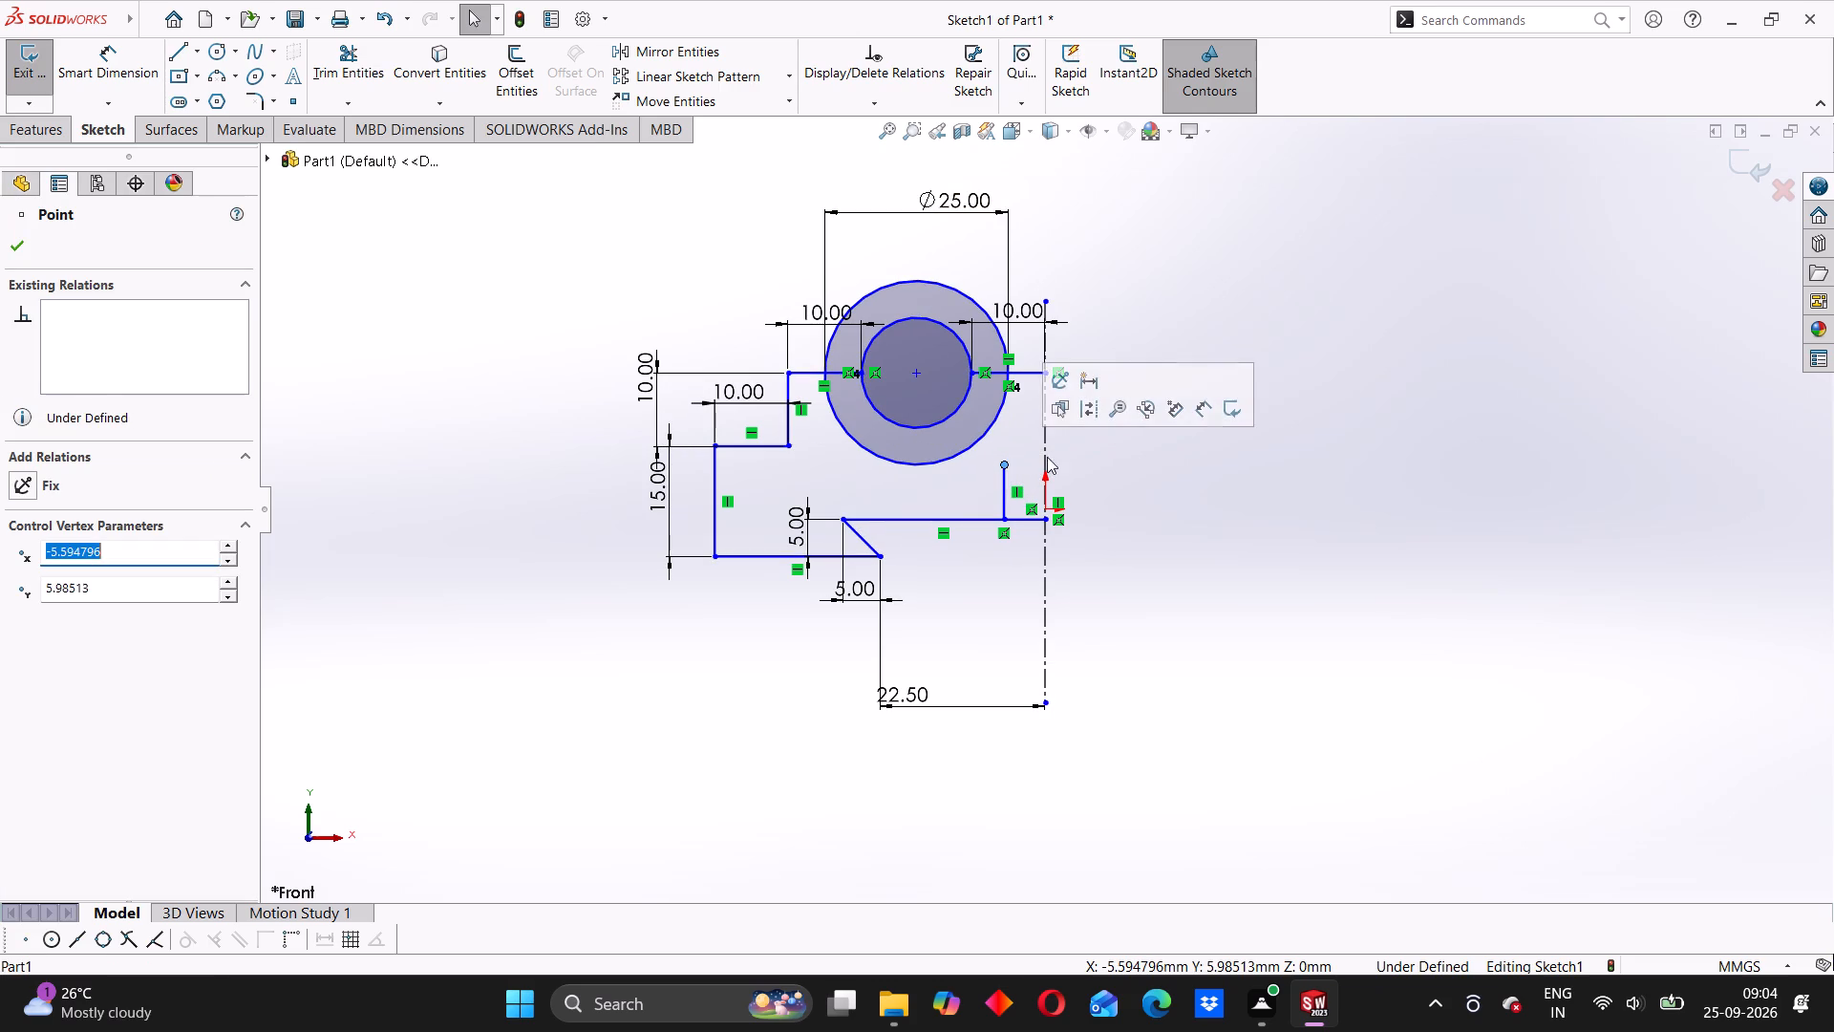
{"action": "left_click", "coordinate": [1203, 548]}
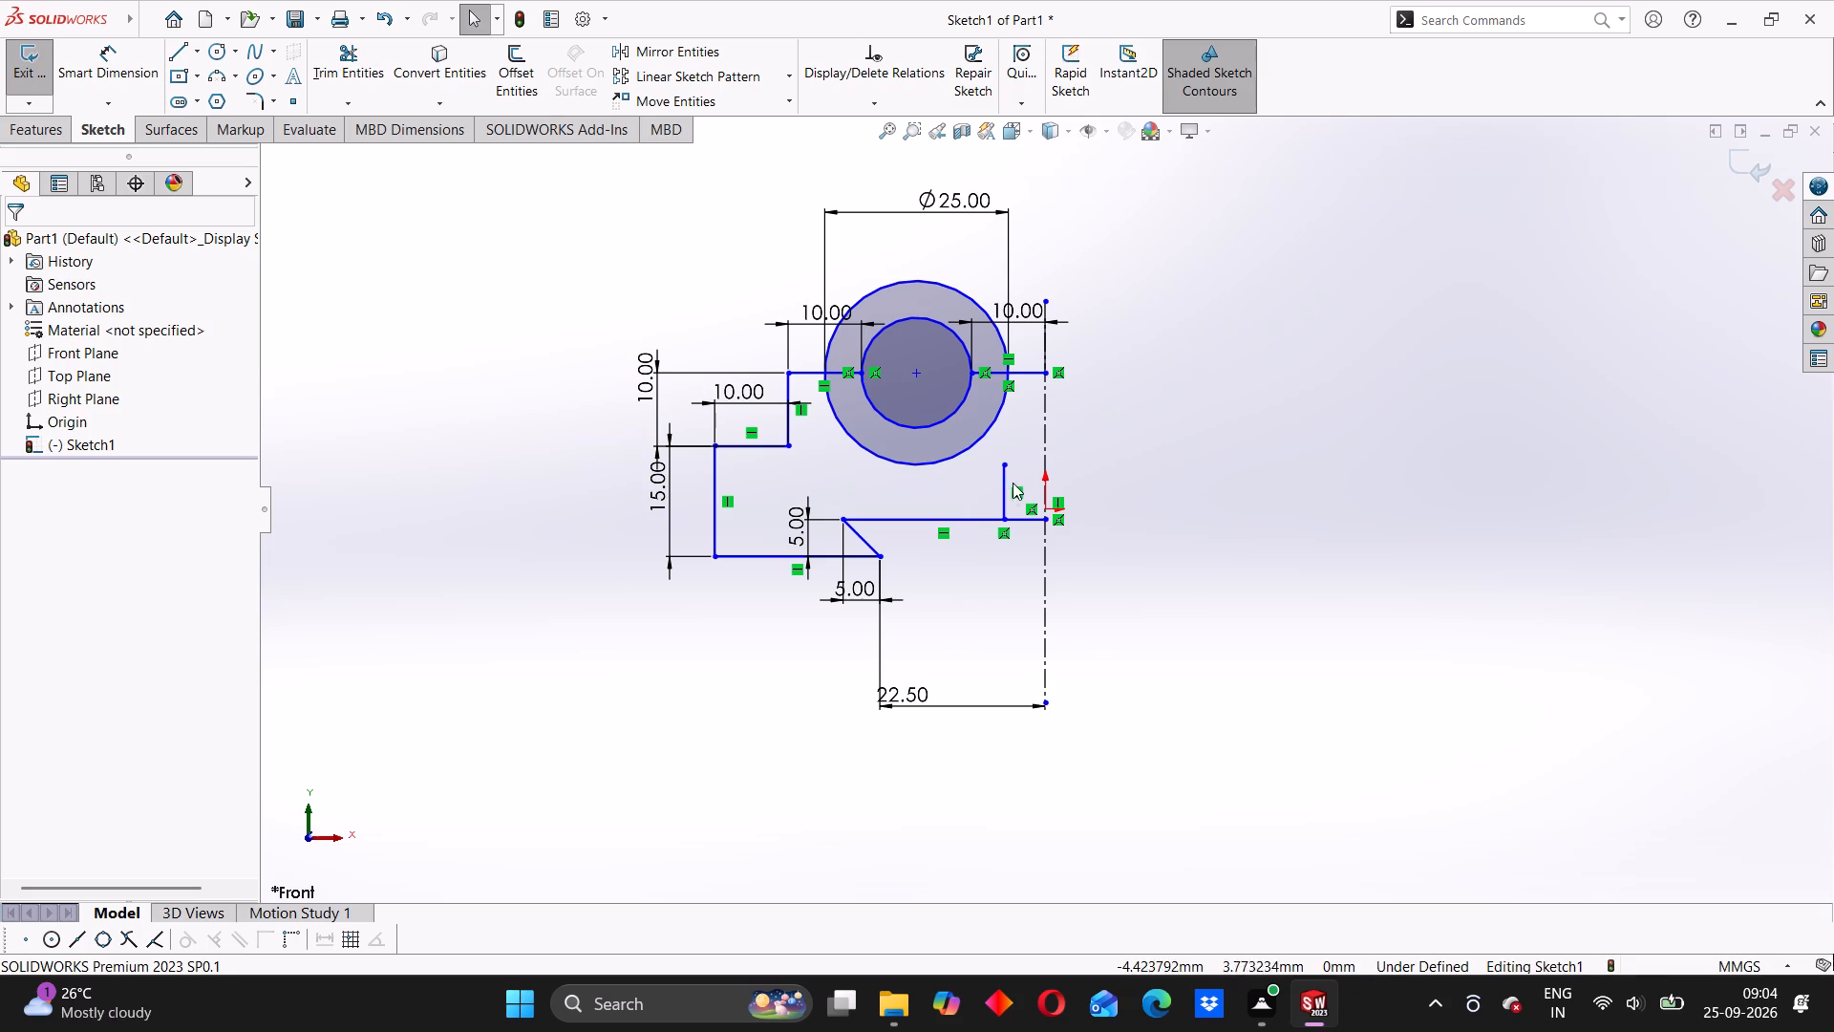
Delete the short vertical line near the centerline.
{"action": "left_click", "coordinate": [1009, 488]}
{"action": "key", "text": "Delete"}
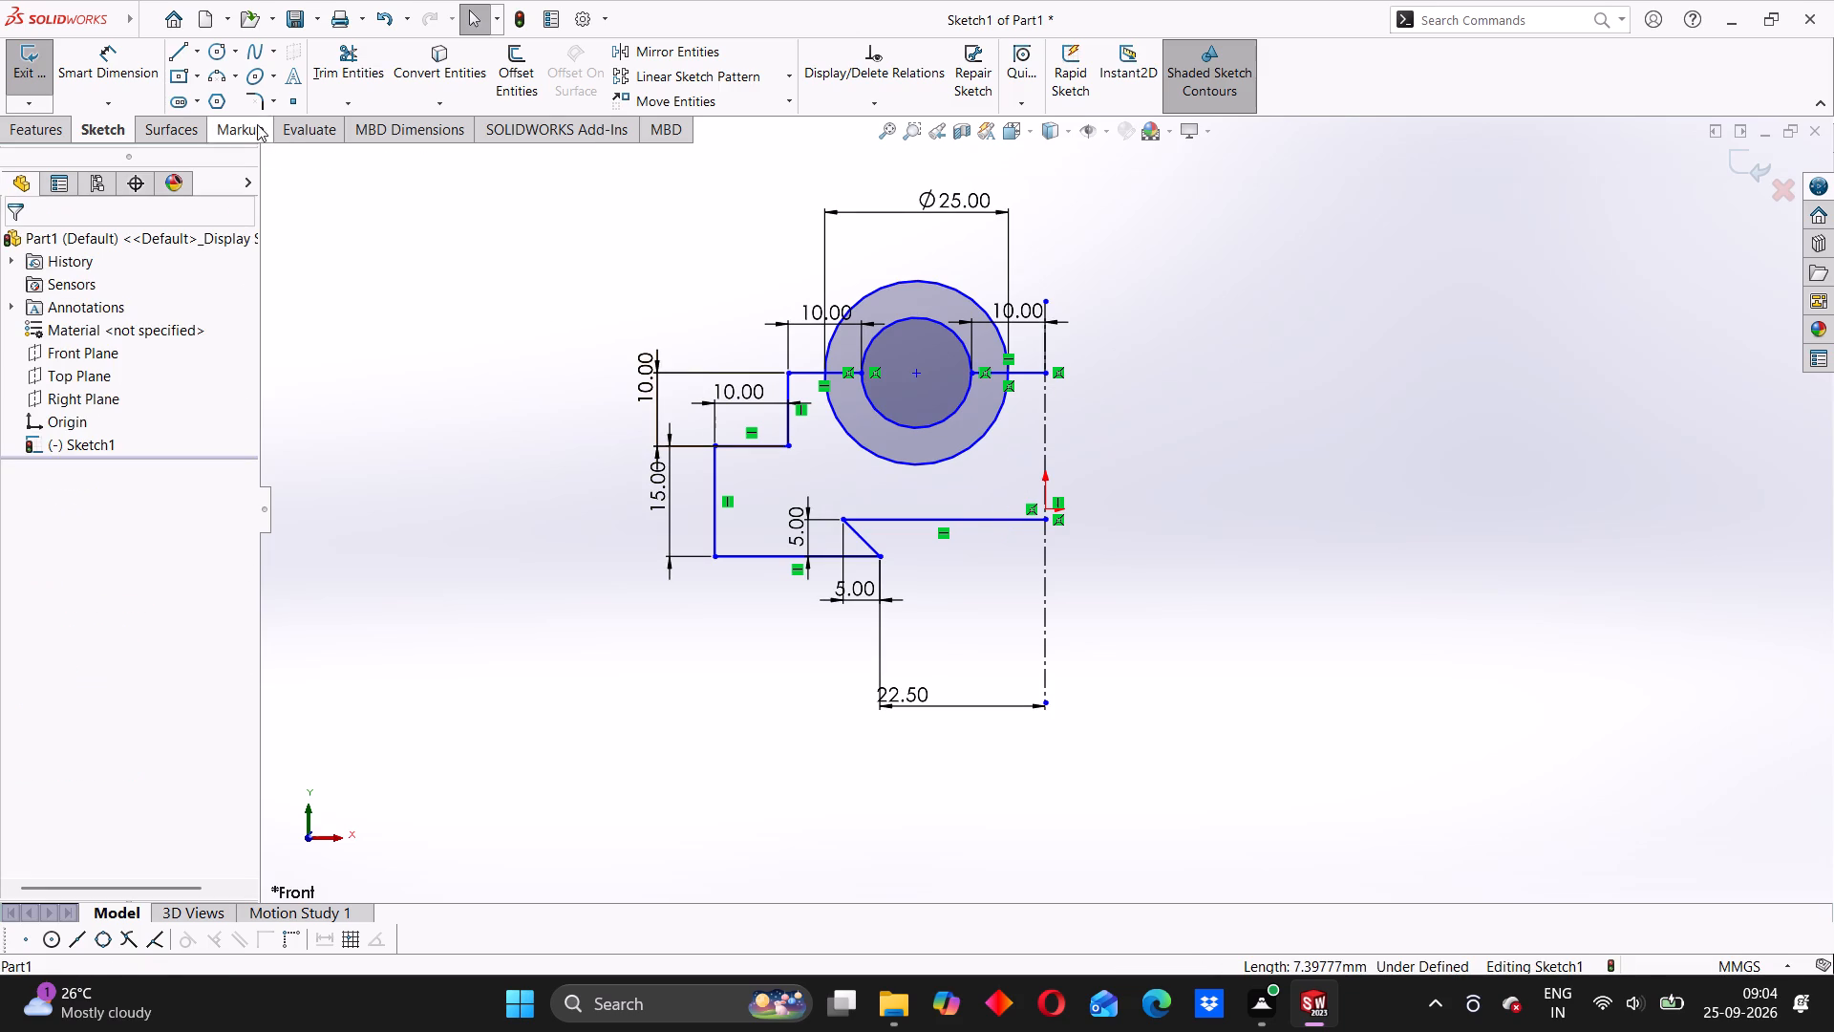
Sketch a horizontal line from the outer circle's bottom point toward the centerline, continuing vertically about 7.5 mm down to the long lower horizontal line.
{"action": "left_click", "coordinate": [178, 57]}
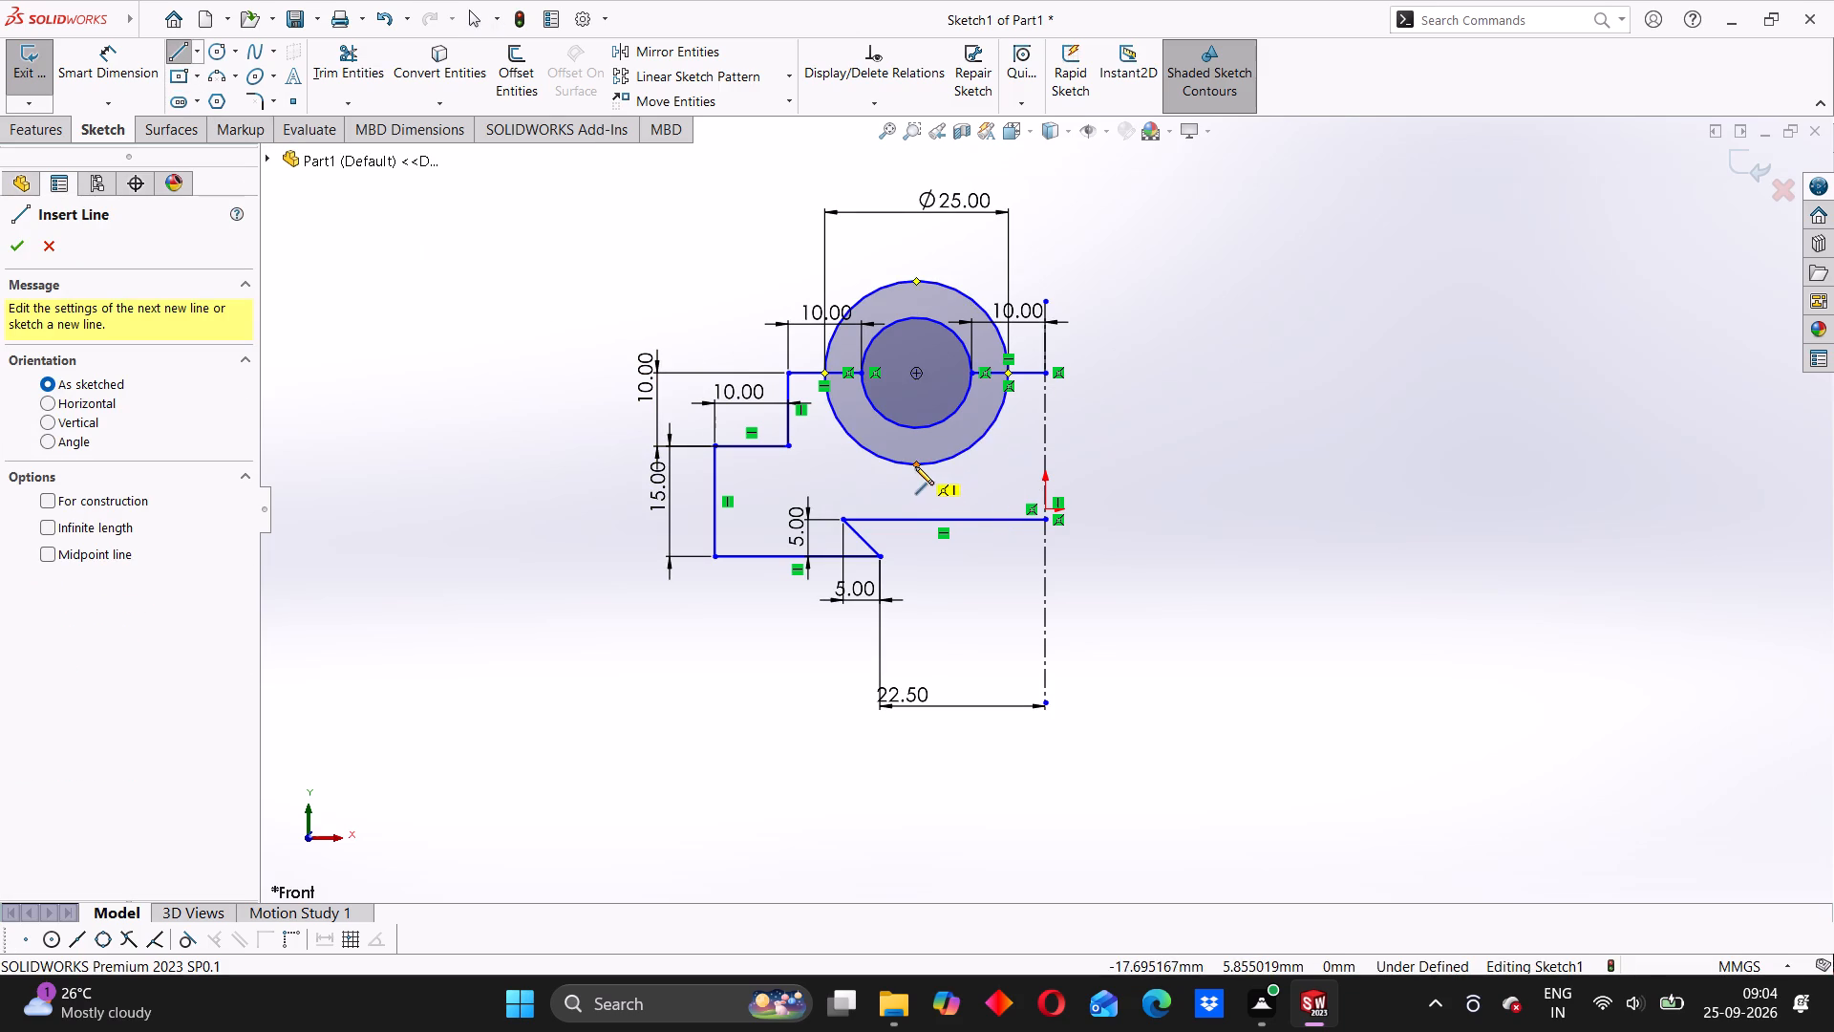
{"action": "left_click", "coordinate": [915, 466]}
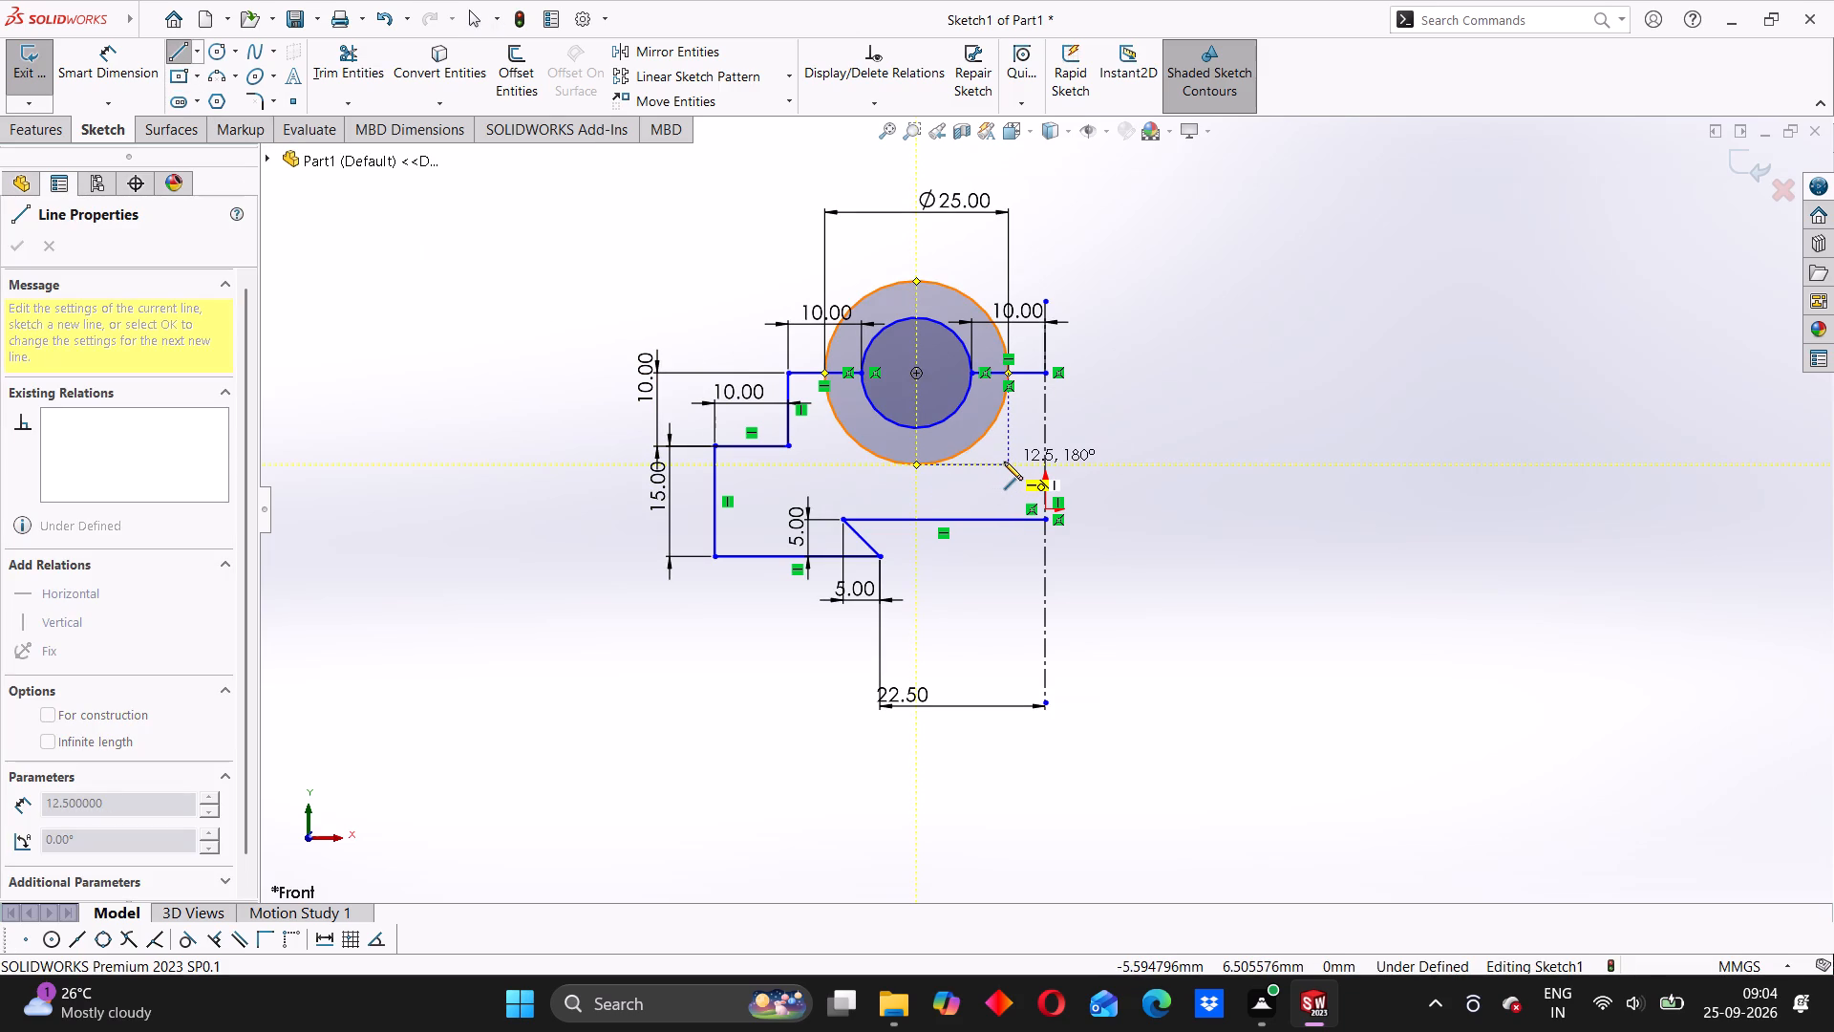
{"action": "left_click", "coordinate": [997, 462]}
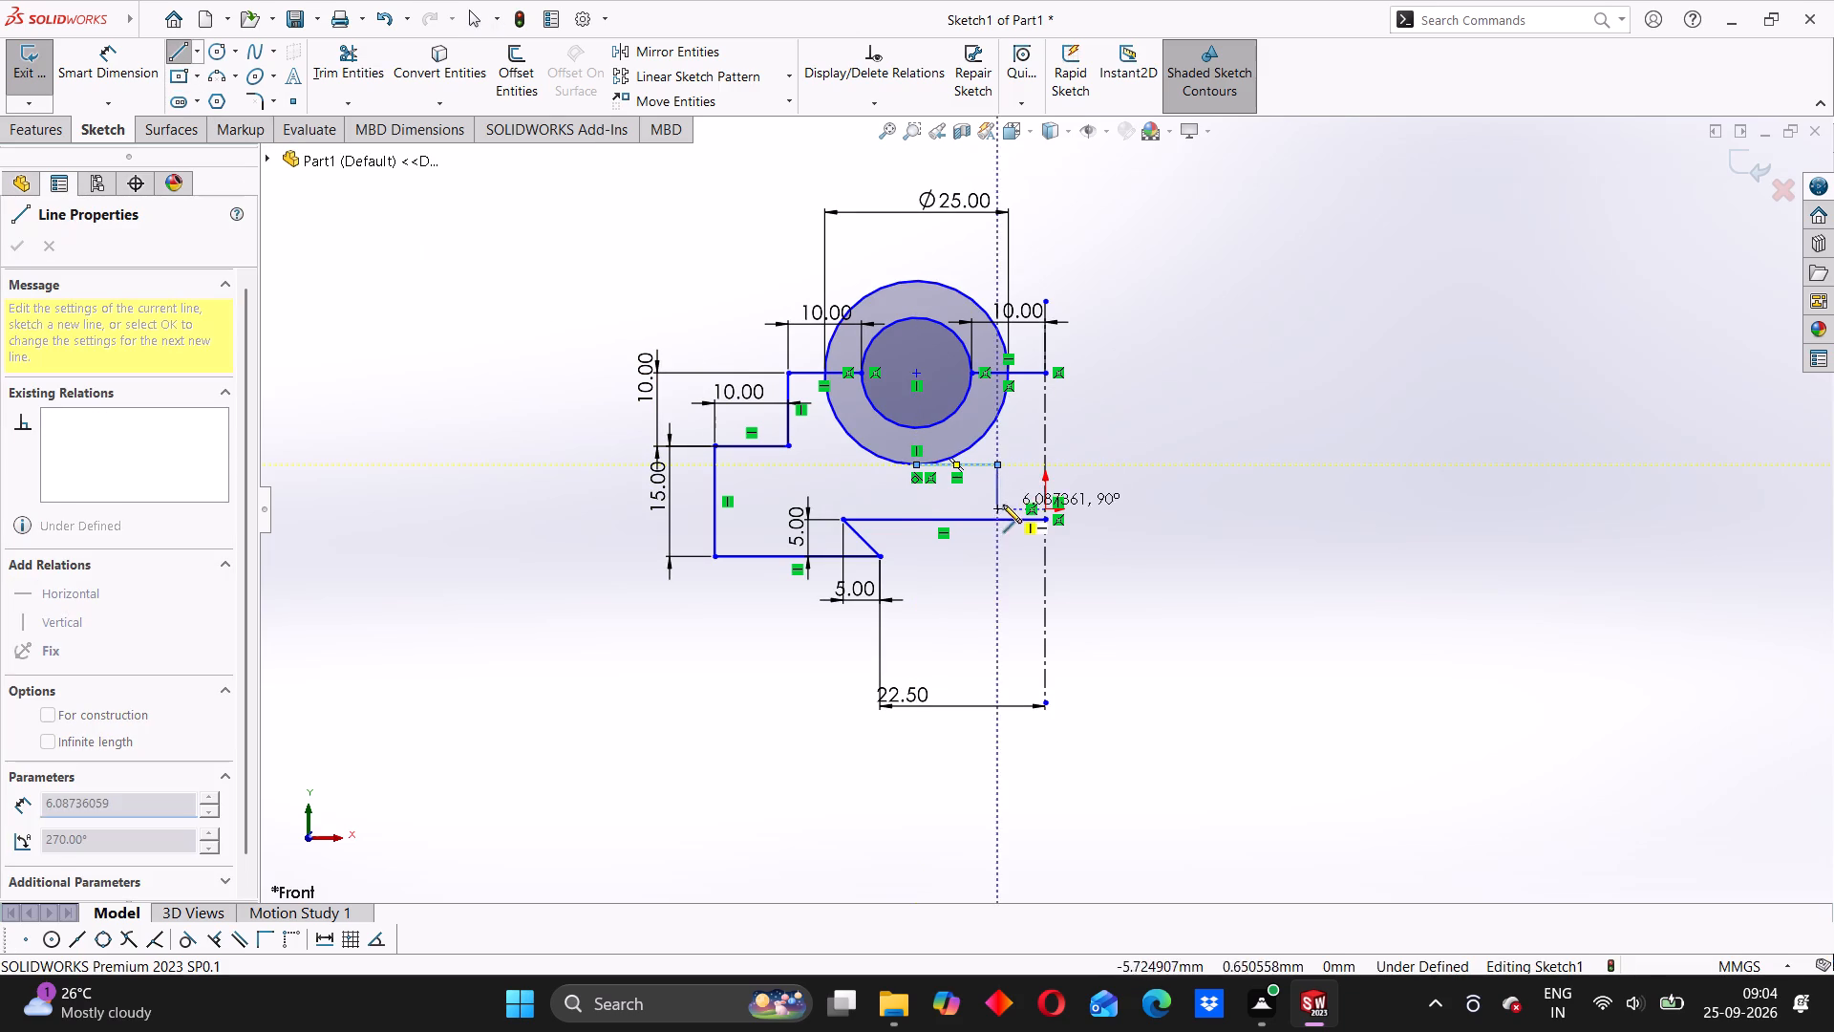
{"action": "left_click", "coordinate": [1003, 517]}
{"action": "right_click", "coordinate": [1143, 385]}
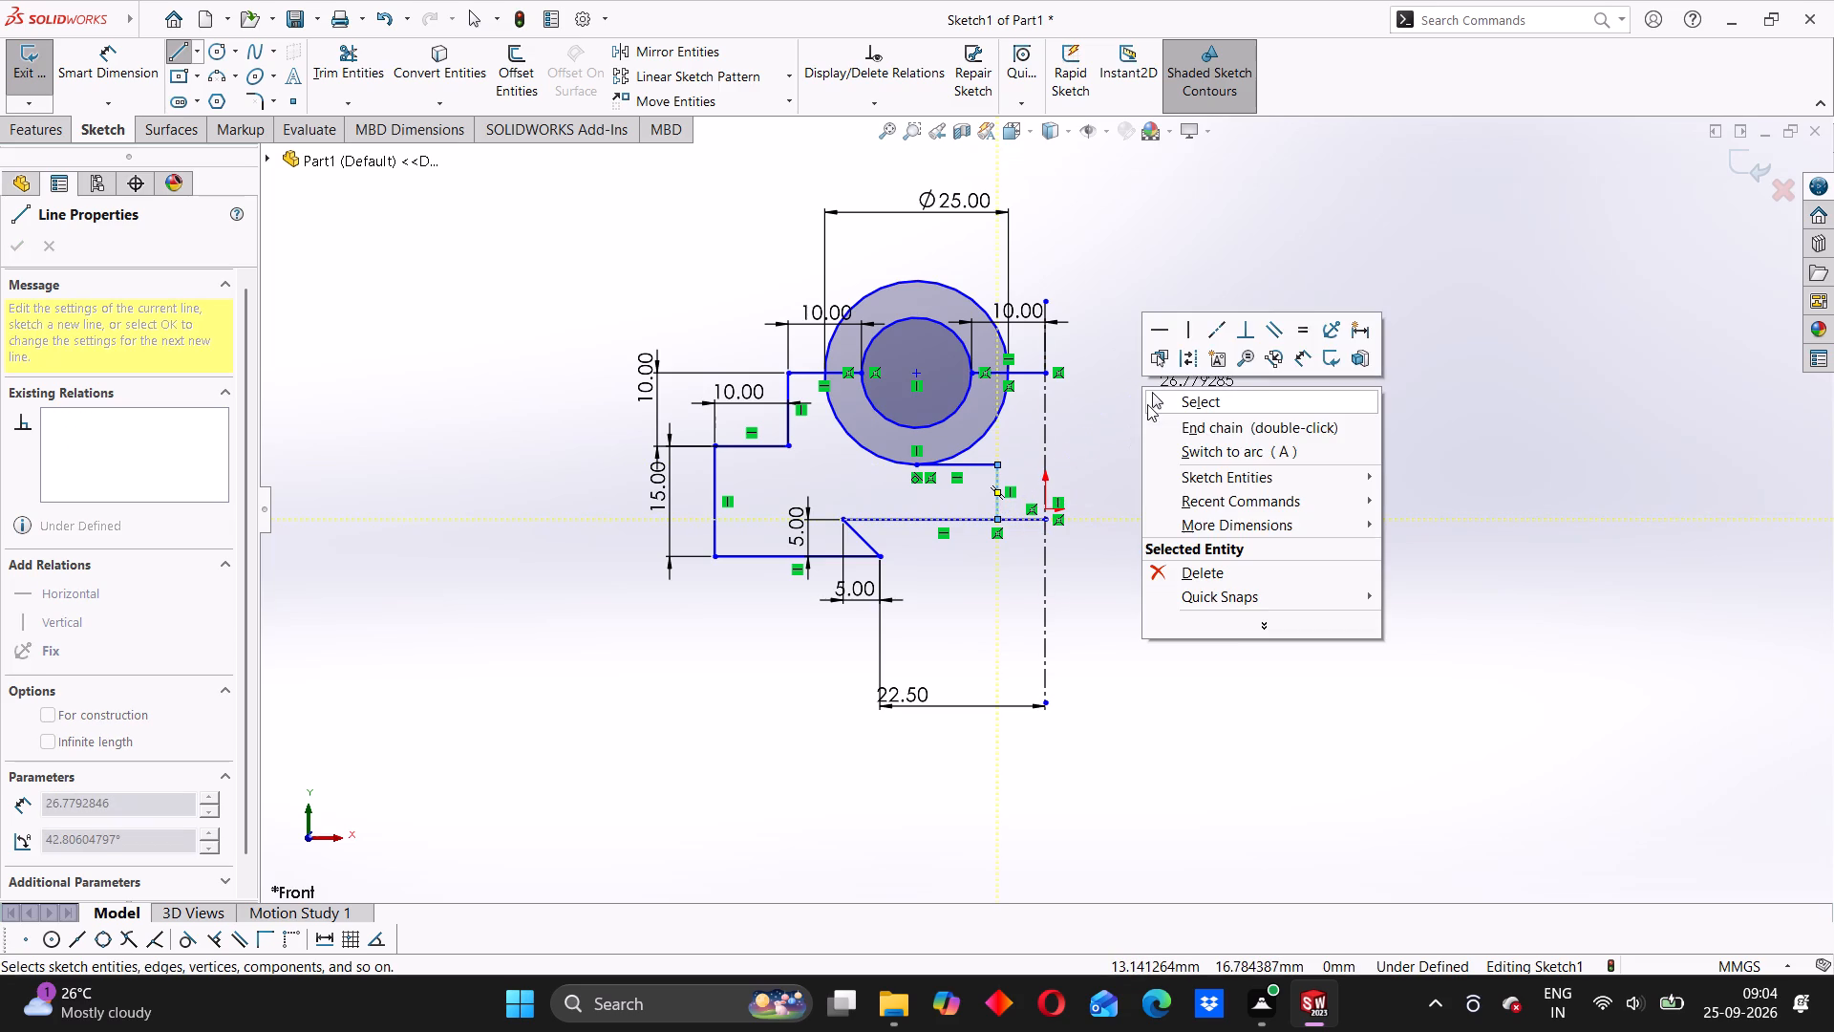
{"action": "left_click", "coordinate": [1147, 404]}
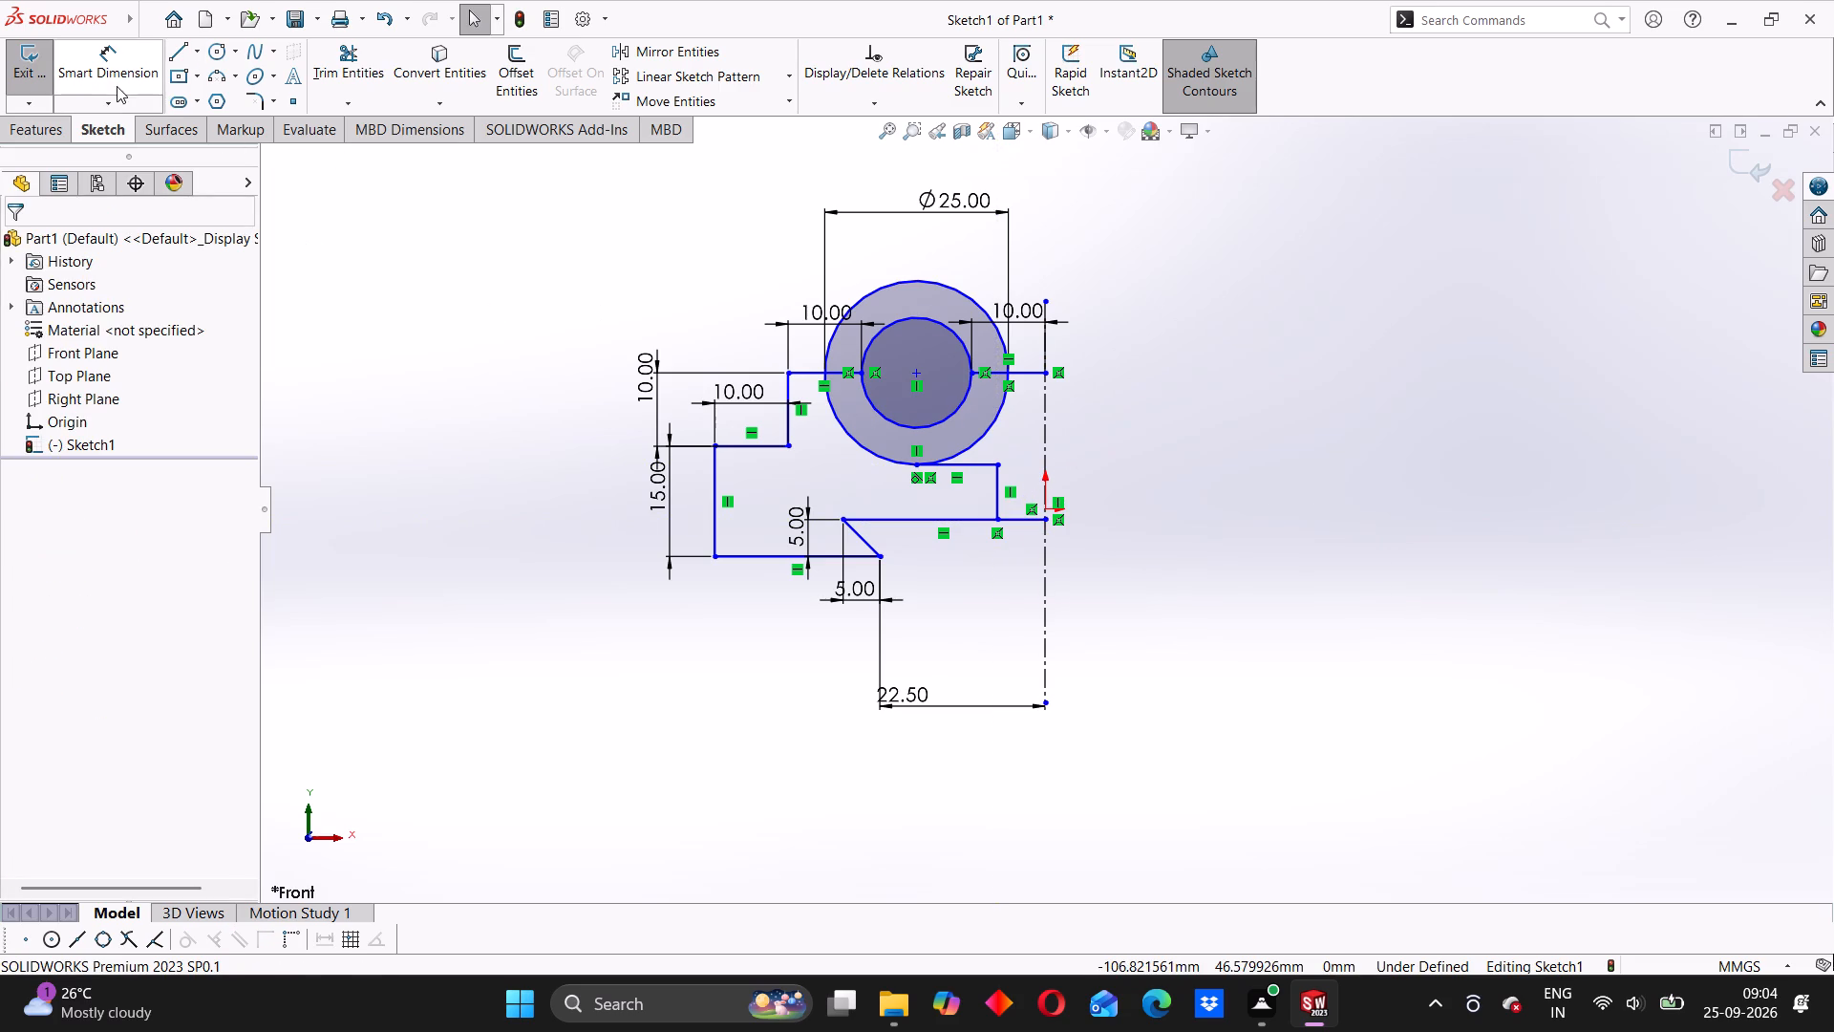
Dimension the distance between the new vertical line and the centerline at 7.5 mm.
{"action": "left_click", "coordinate": [116, 84]}
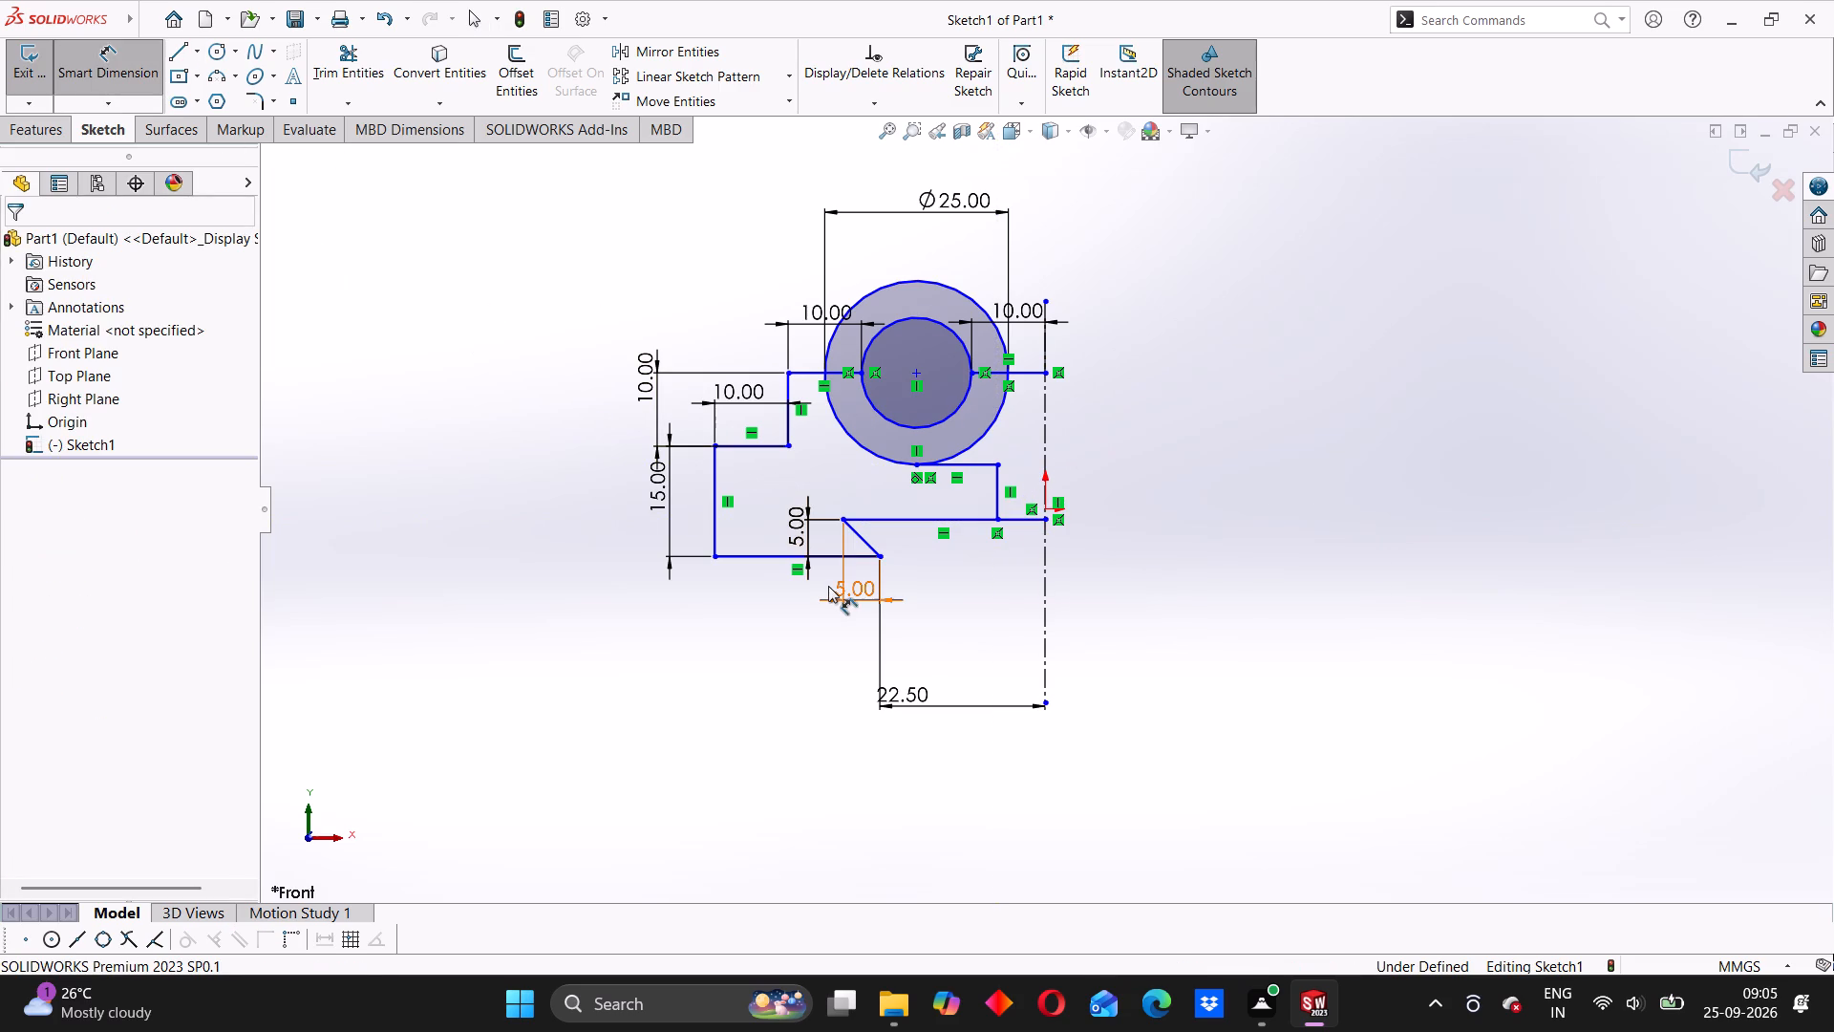
{"action": "left_click", "coordinate": [993, 492]}
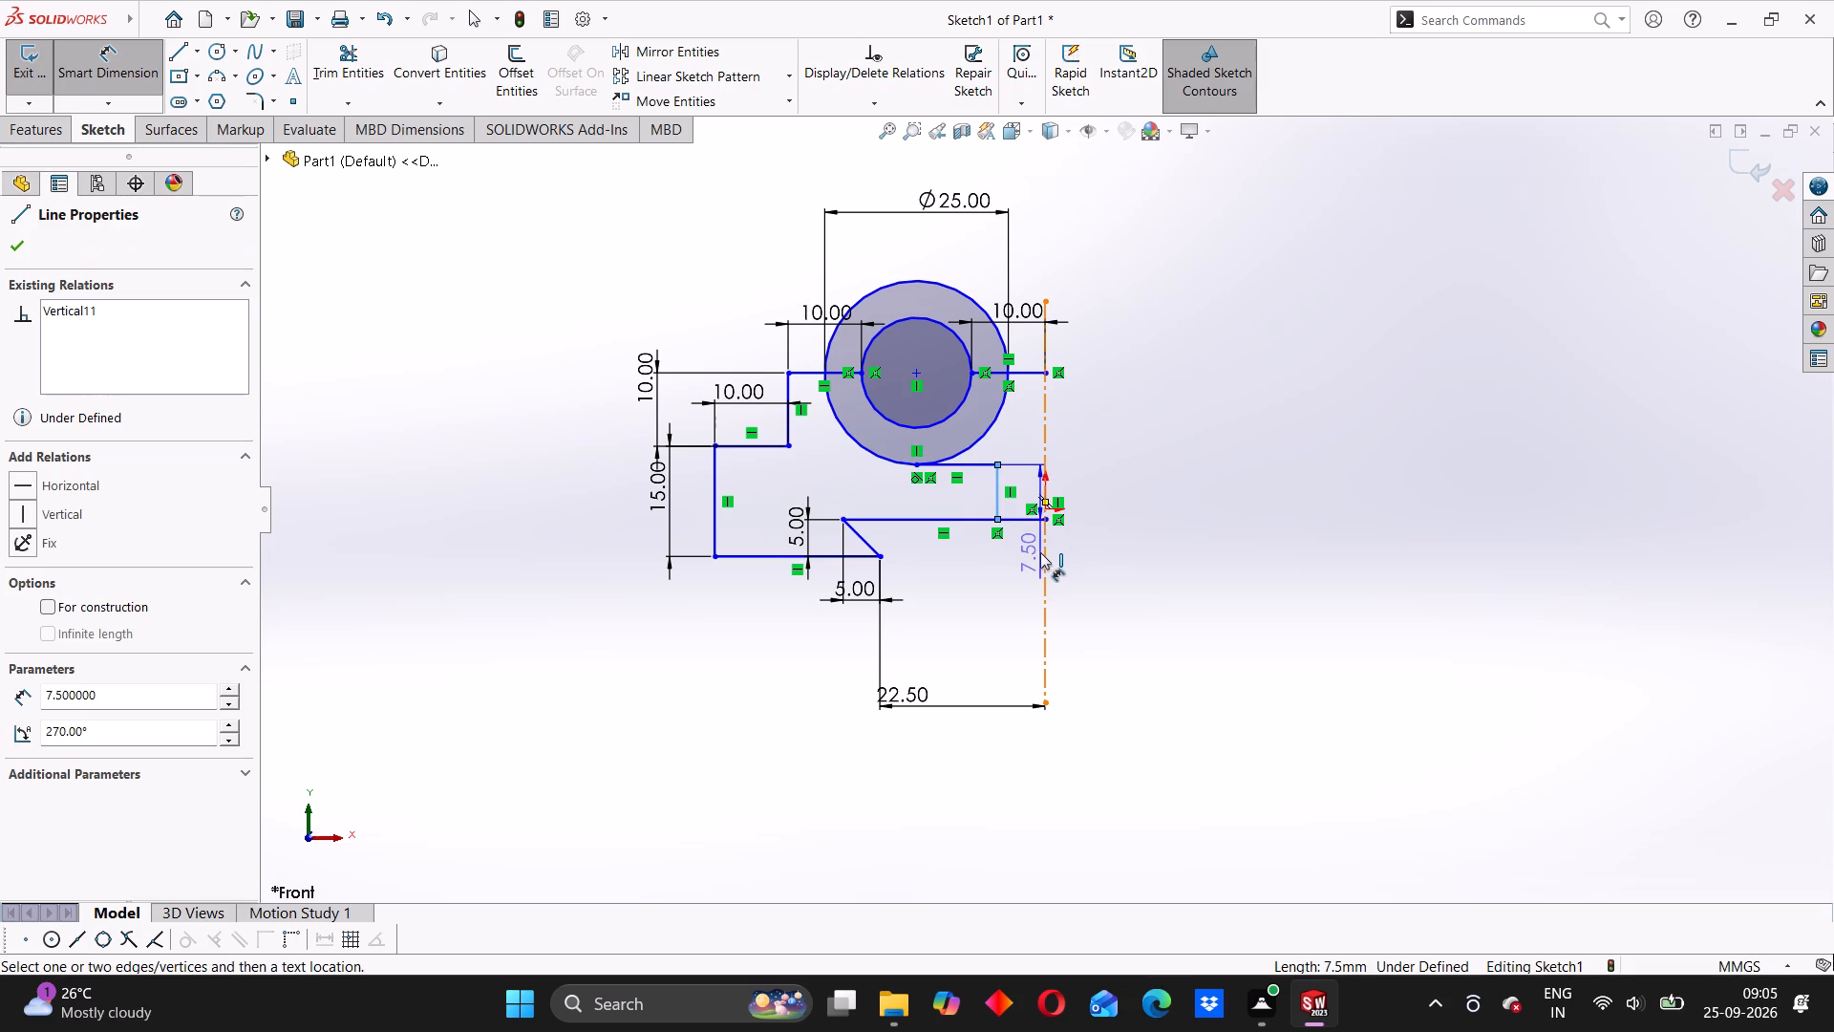
{"action": "left_click", "coordinate": [1043, 552]}
{"action": "left_click", "coordinate": [1004, 593]}
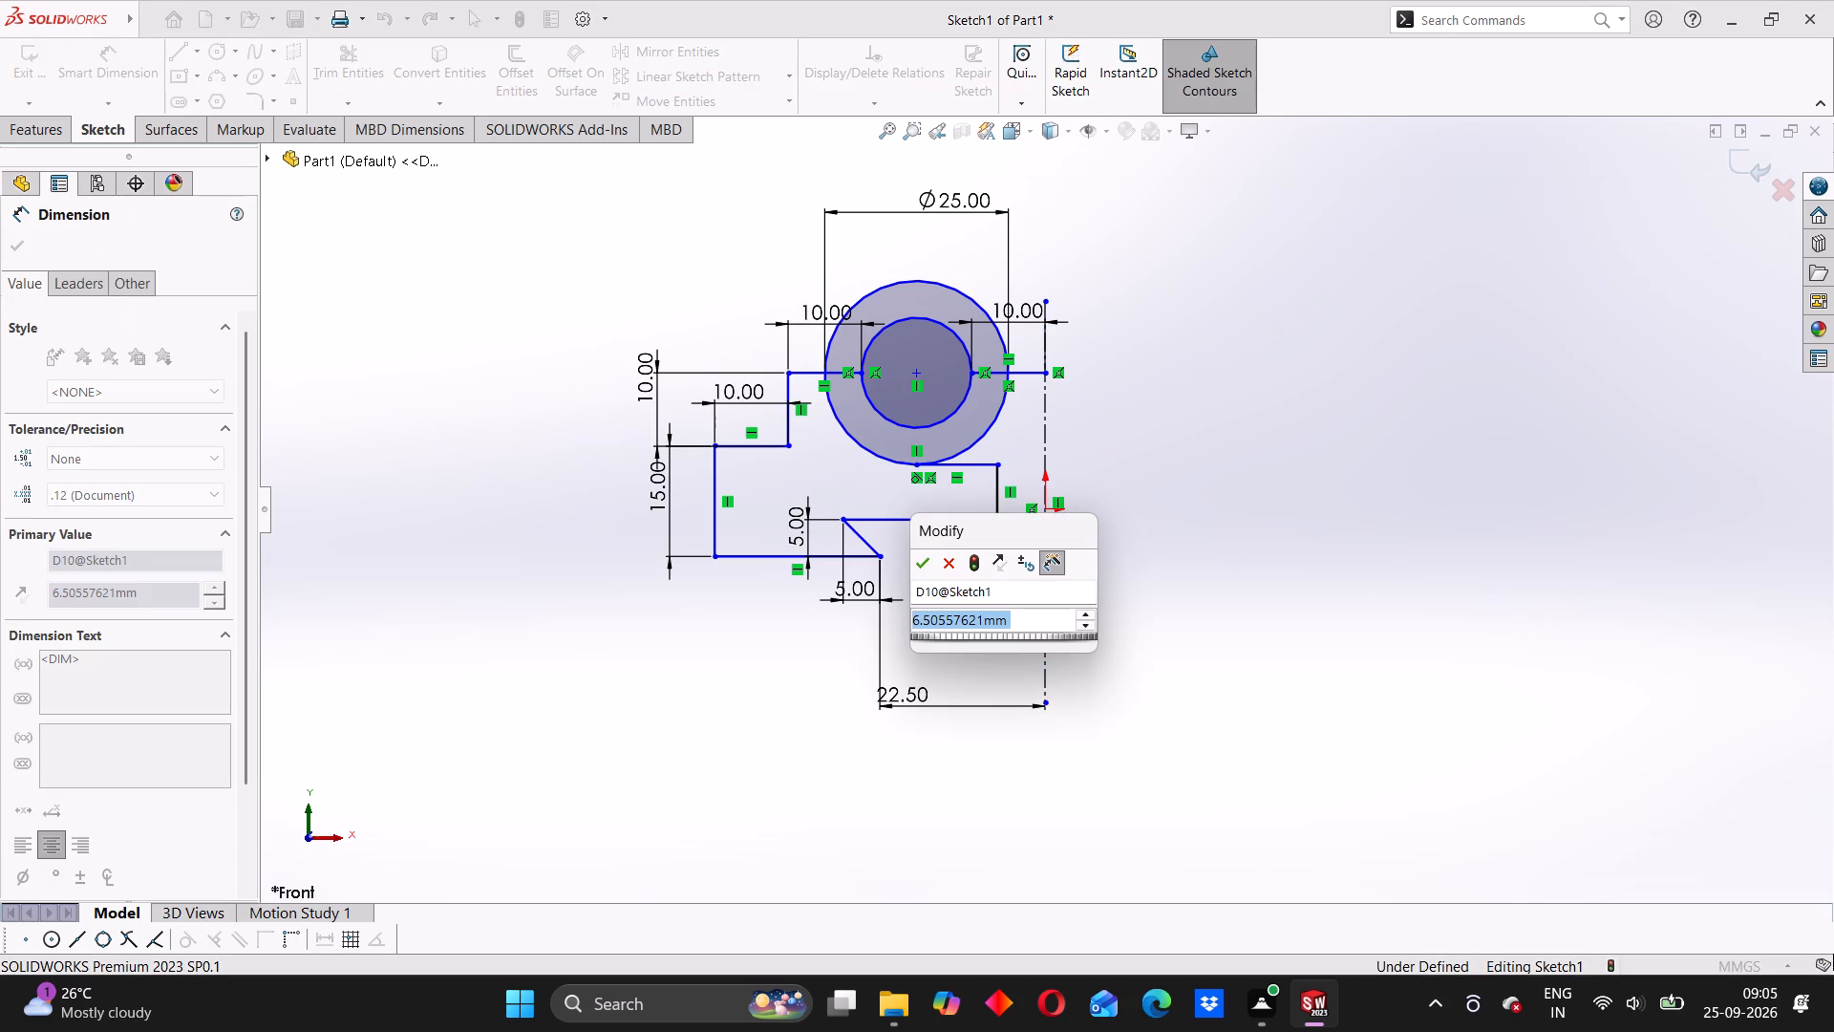
{"action": "type", "text": "7.5"}
{"action": "key", "text": "Return"}
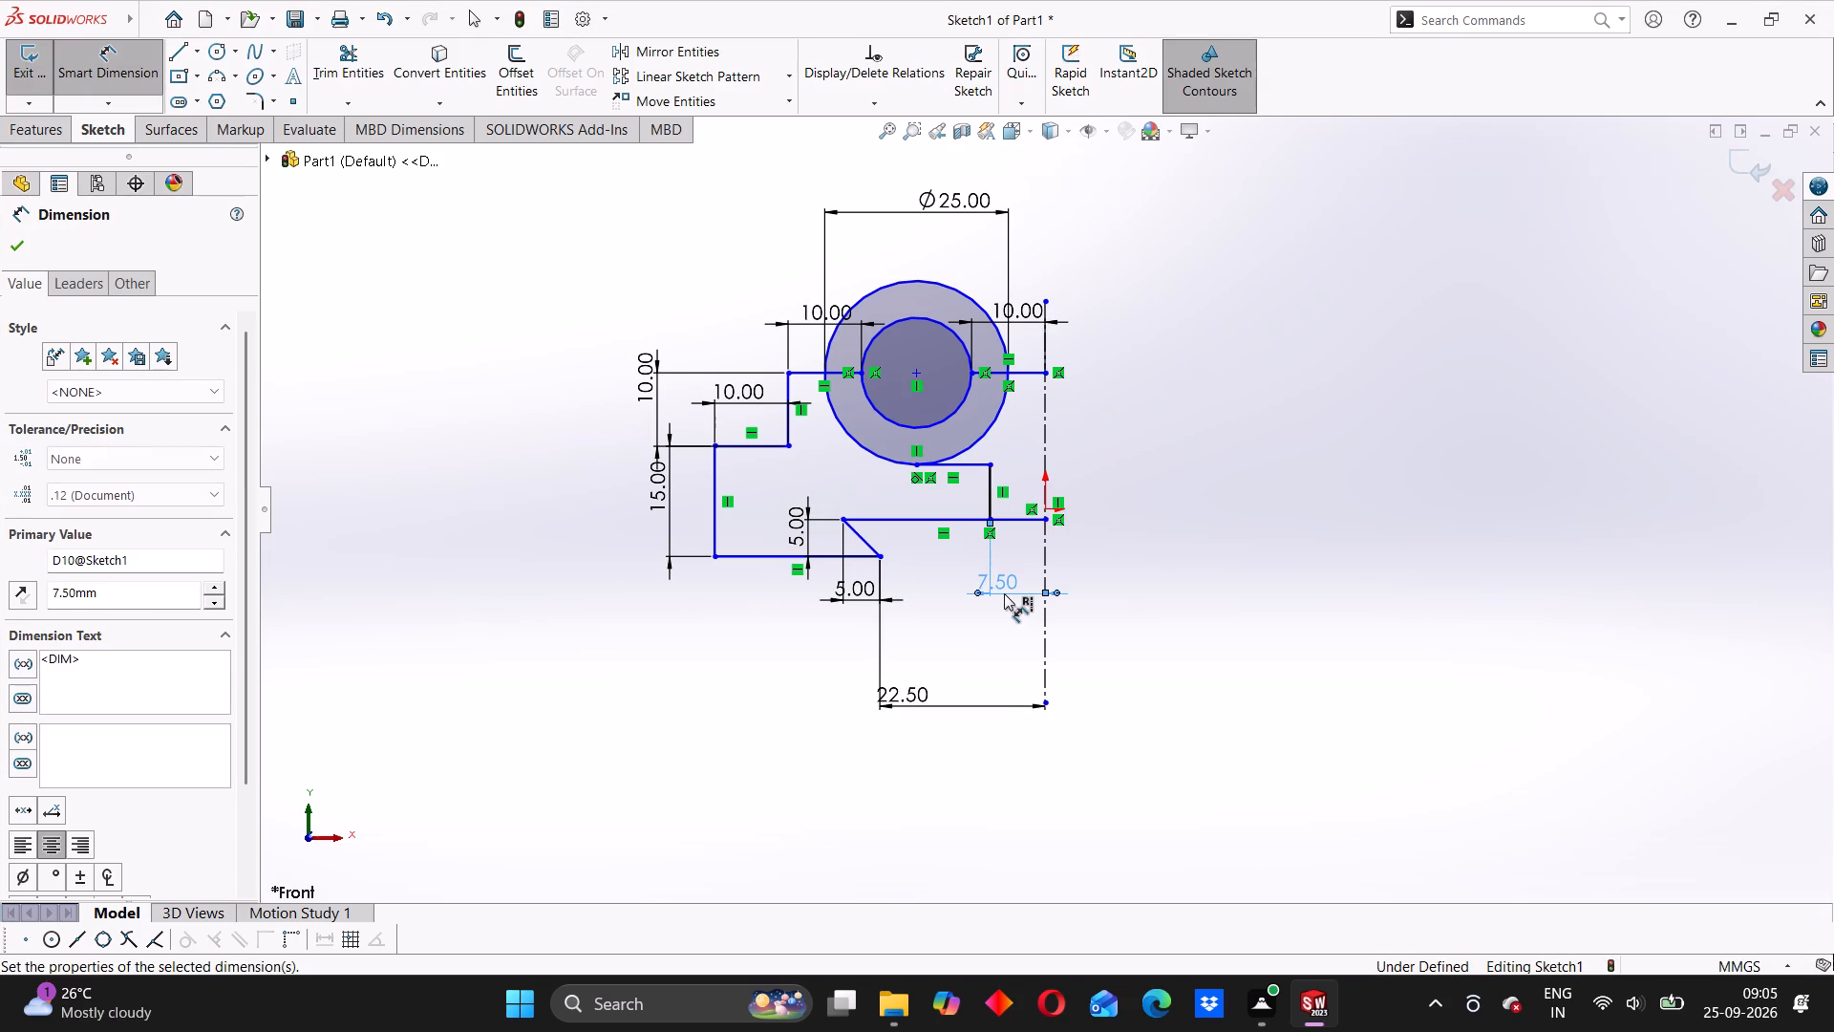
{"action": "left_click", "coordinate": [1130, 497]}
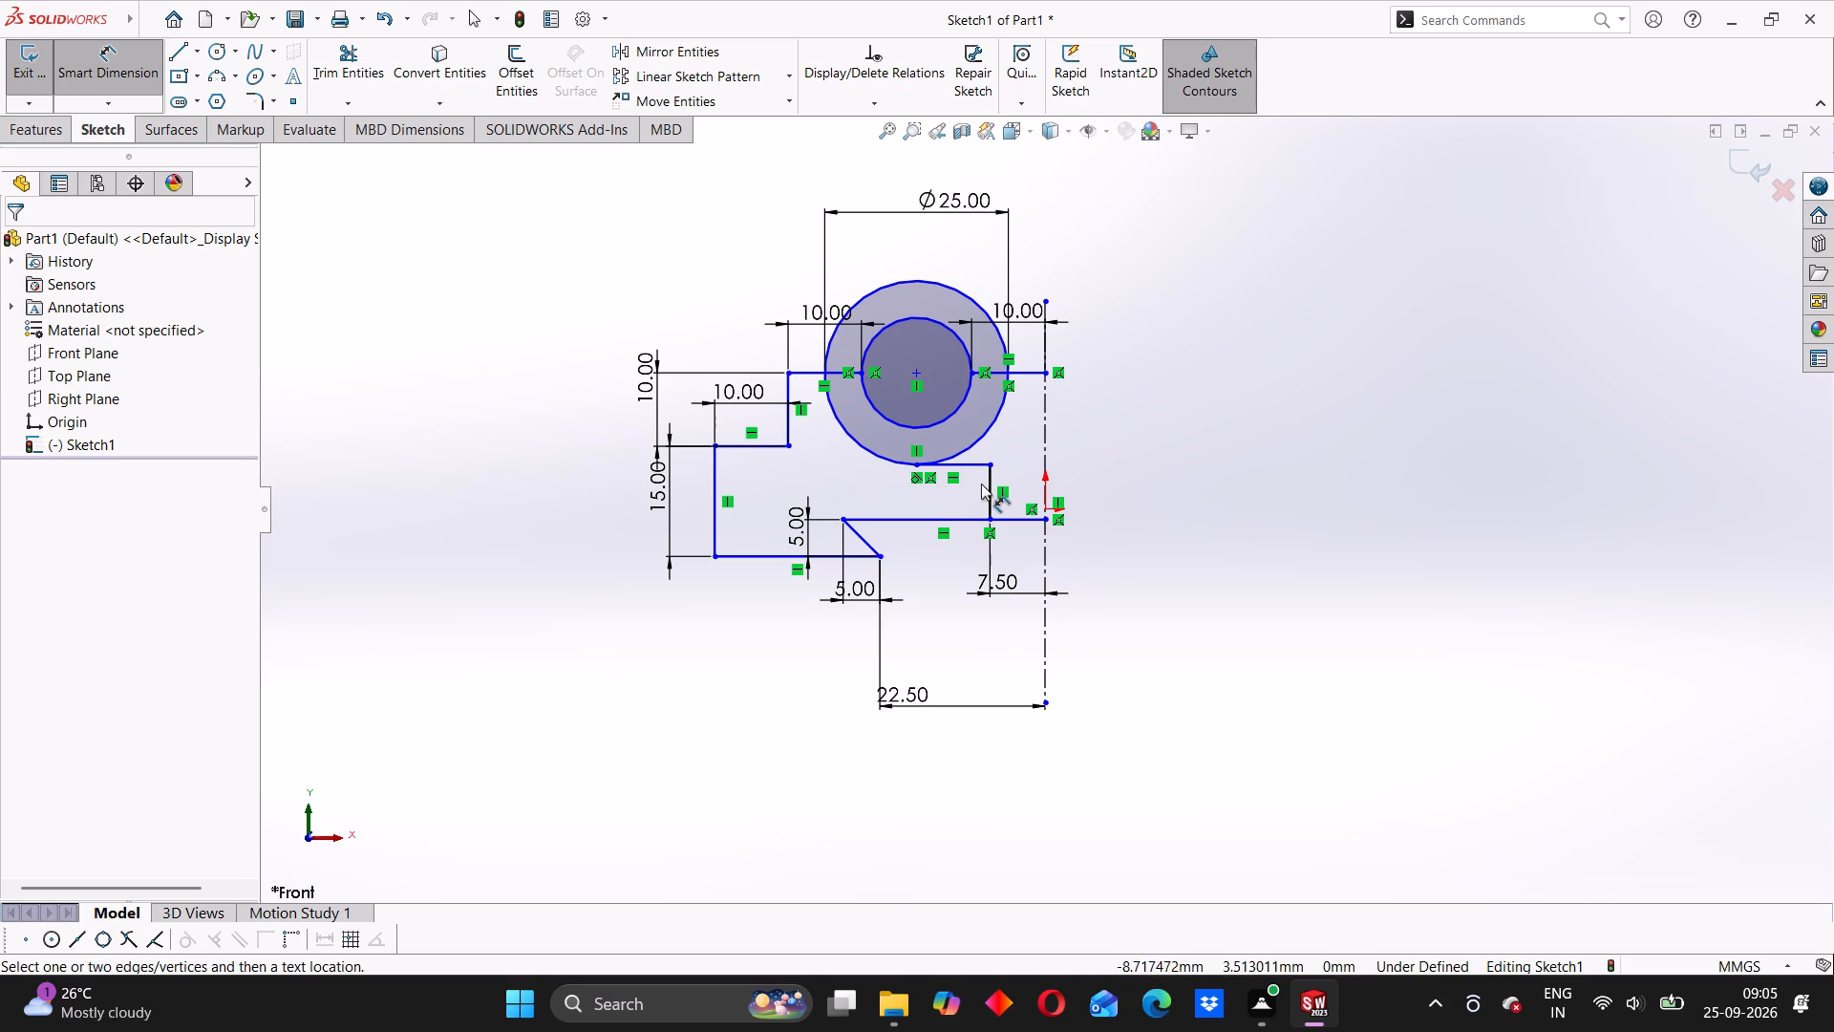
Trim the outer circle to its quarter arc joining the step-side top line and new horizontal line, and the inner circle to its lower half.
{"action": "scroll", "coordinate": [918, 477], "scroll_direction": "down", "scroll_amount": 4}
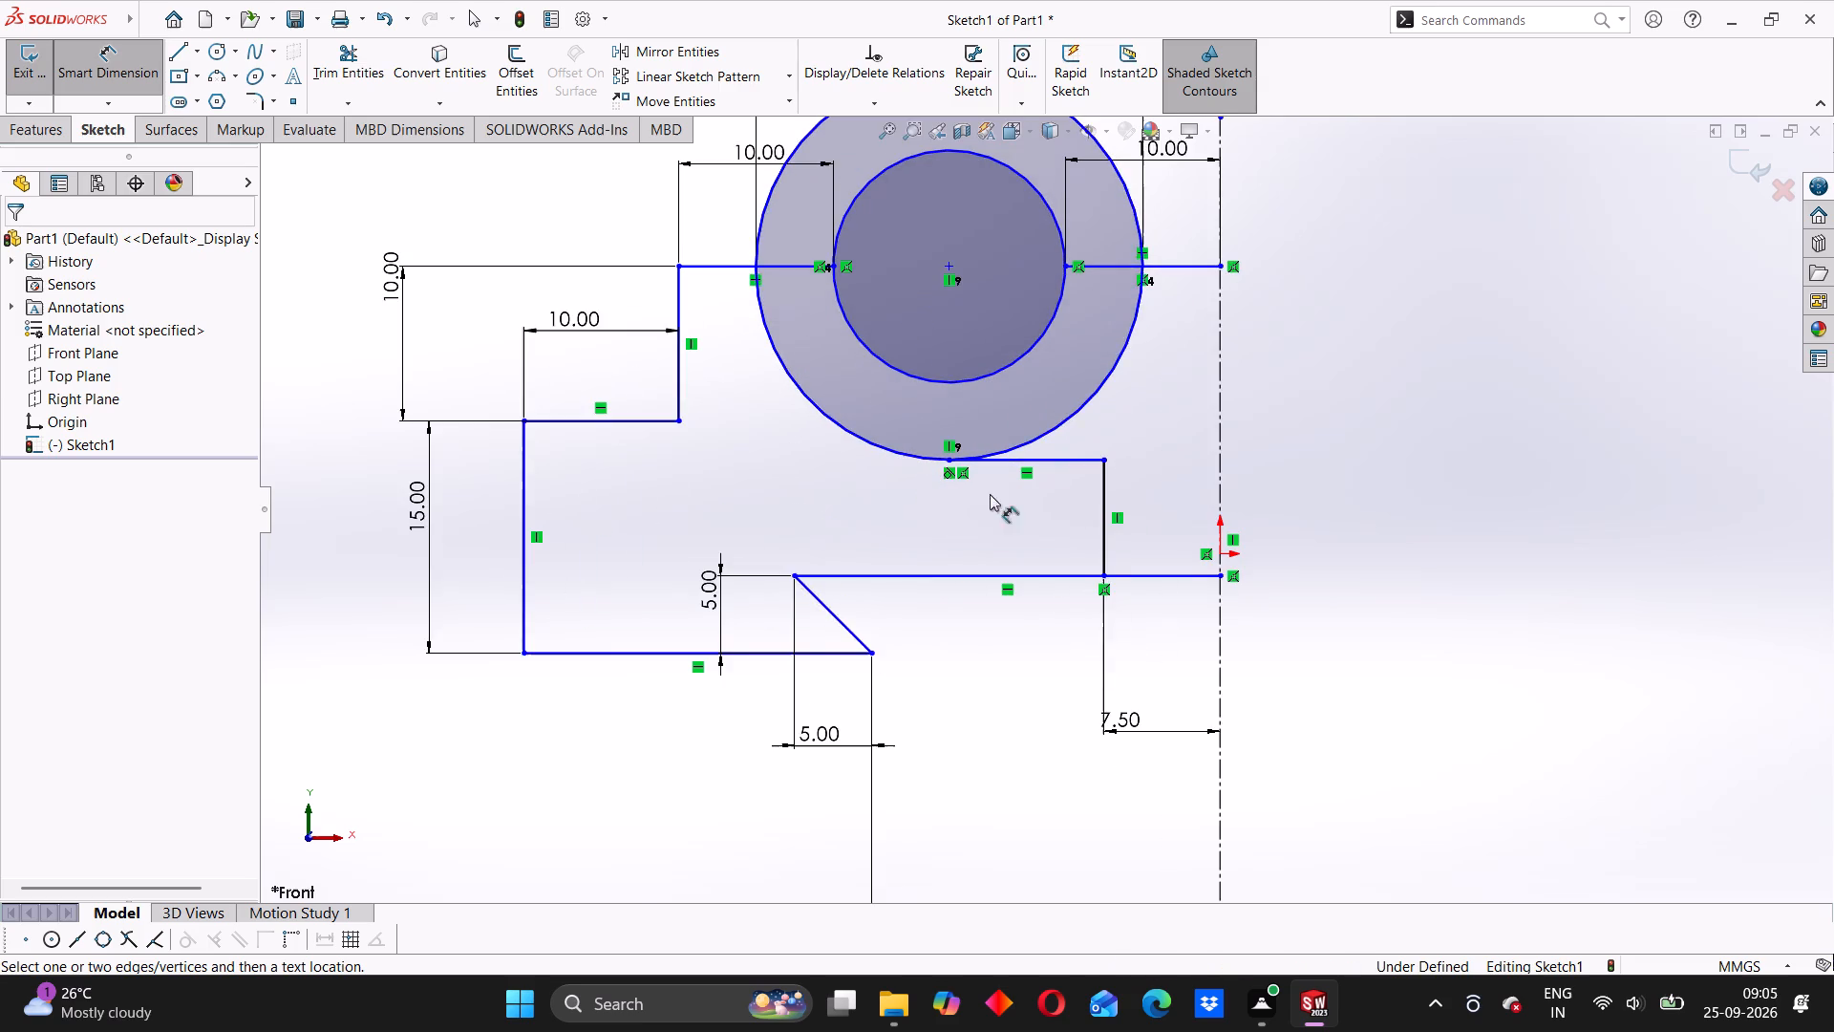
{"action": "scroll", "coordinate": [1057, 498], "scroll_direction": "up", "scroll_amount": 3}
{"action": "left_click", "coordinate": [325, 71]}
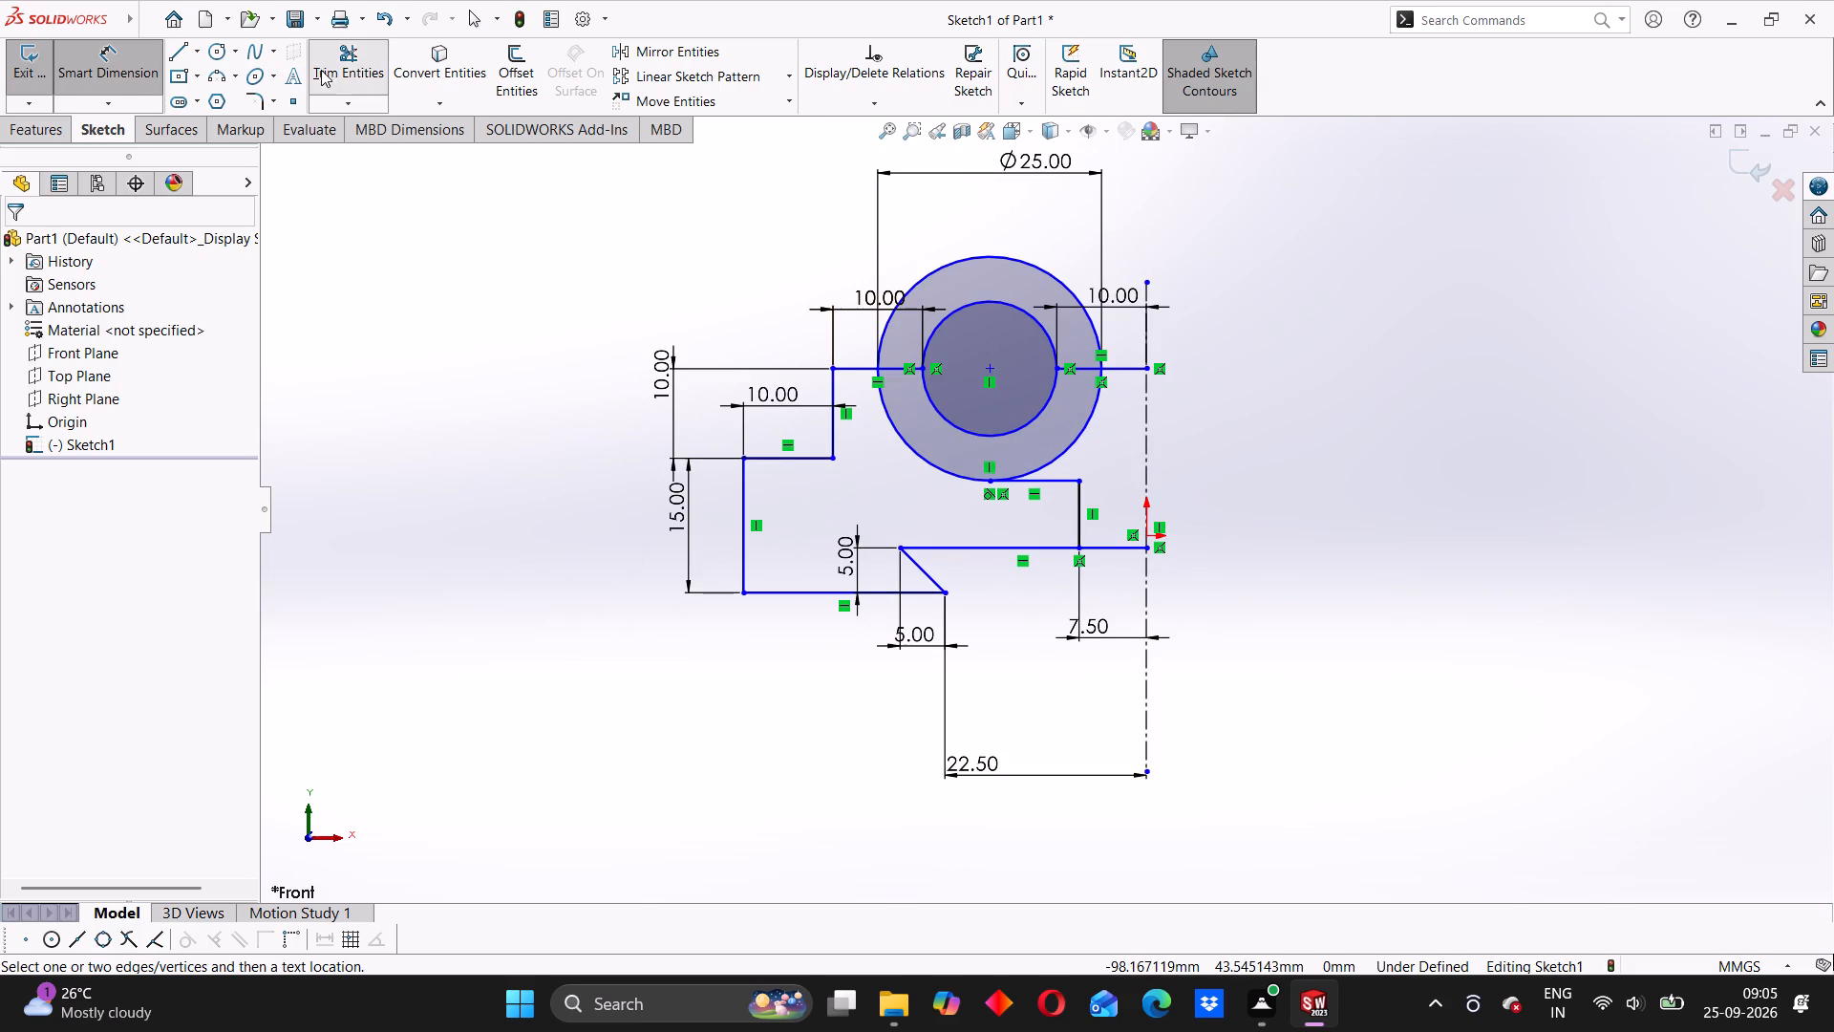
{"action": "left_click", "coordinate": [1072, 439]}
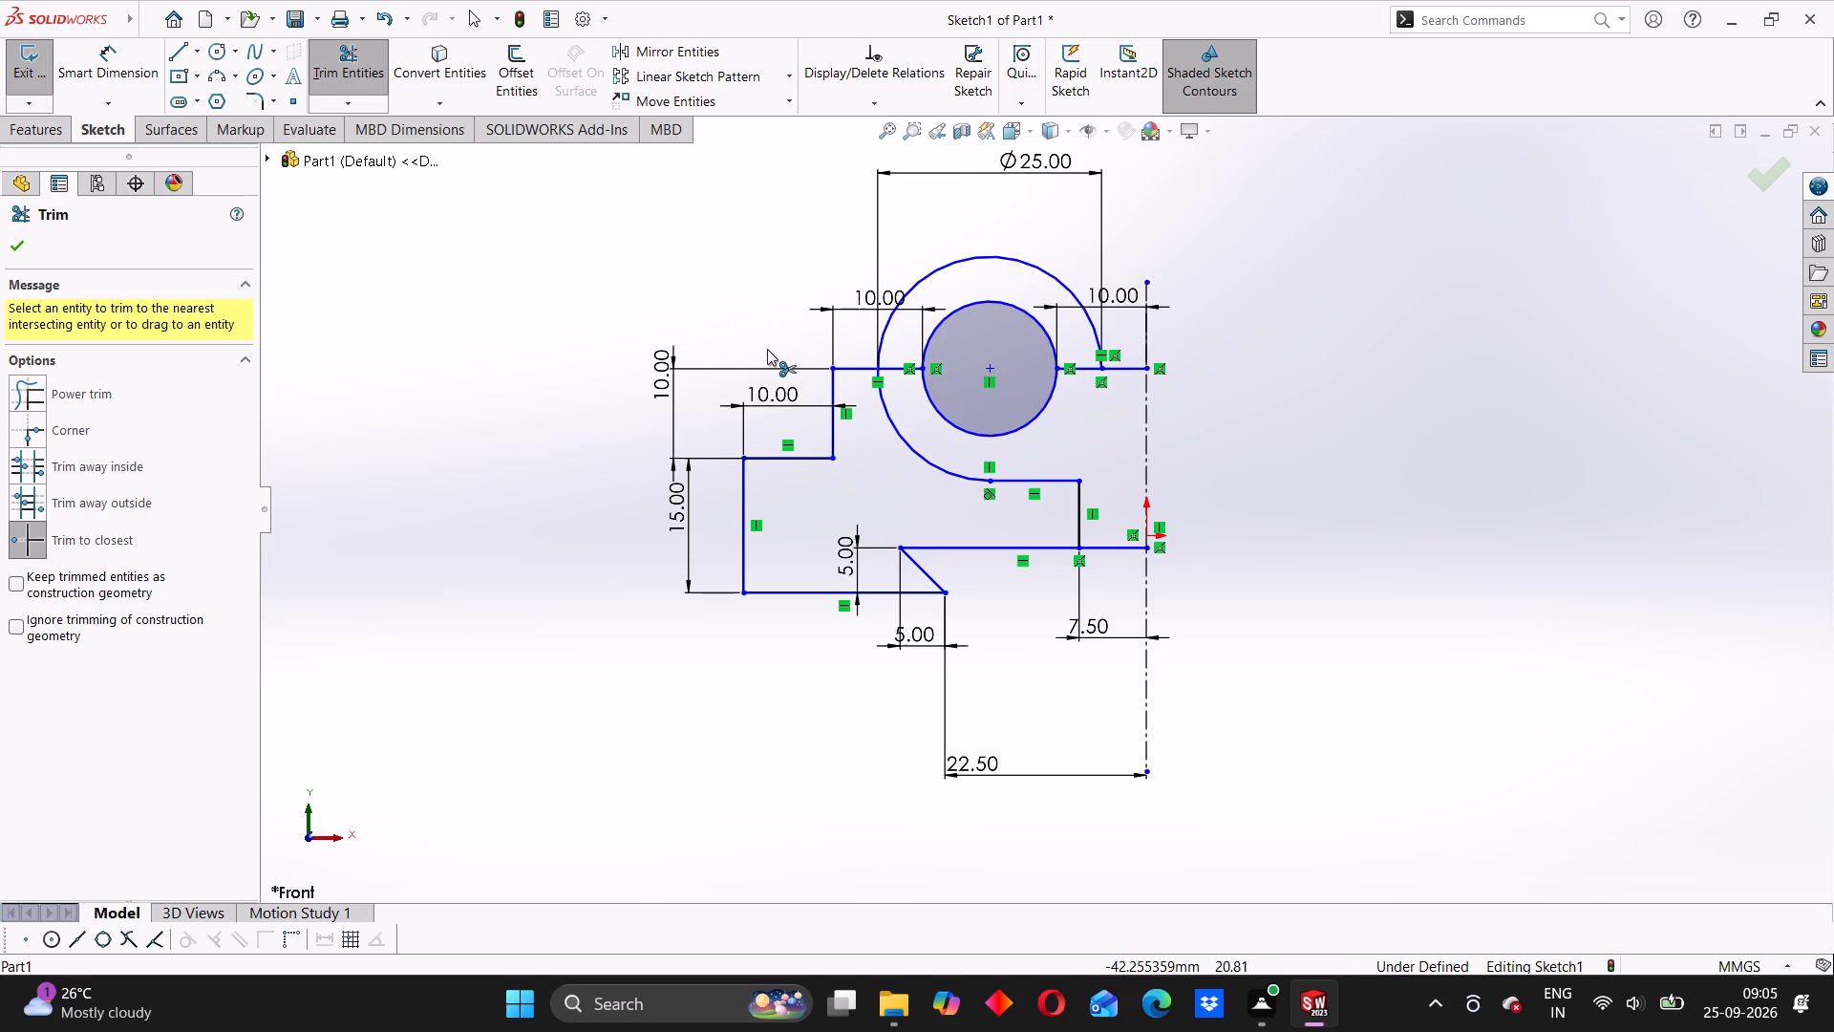
{"action": "left_click", "coordinate": [918, 279]}
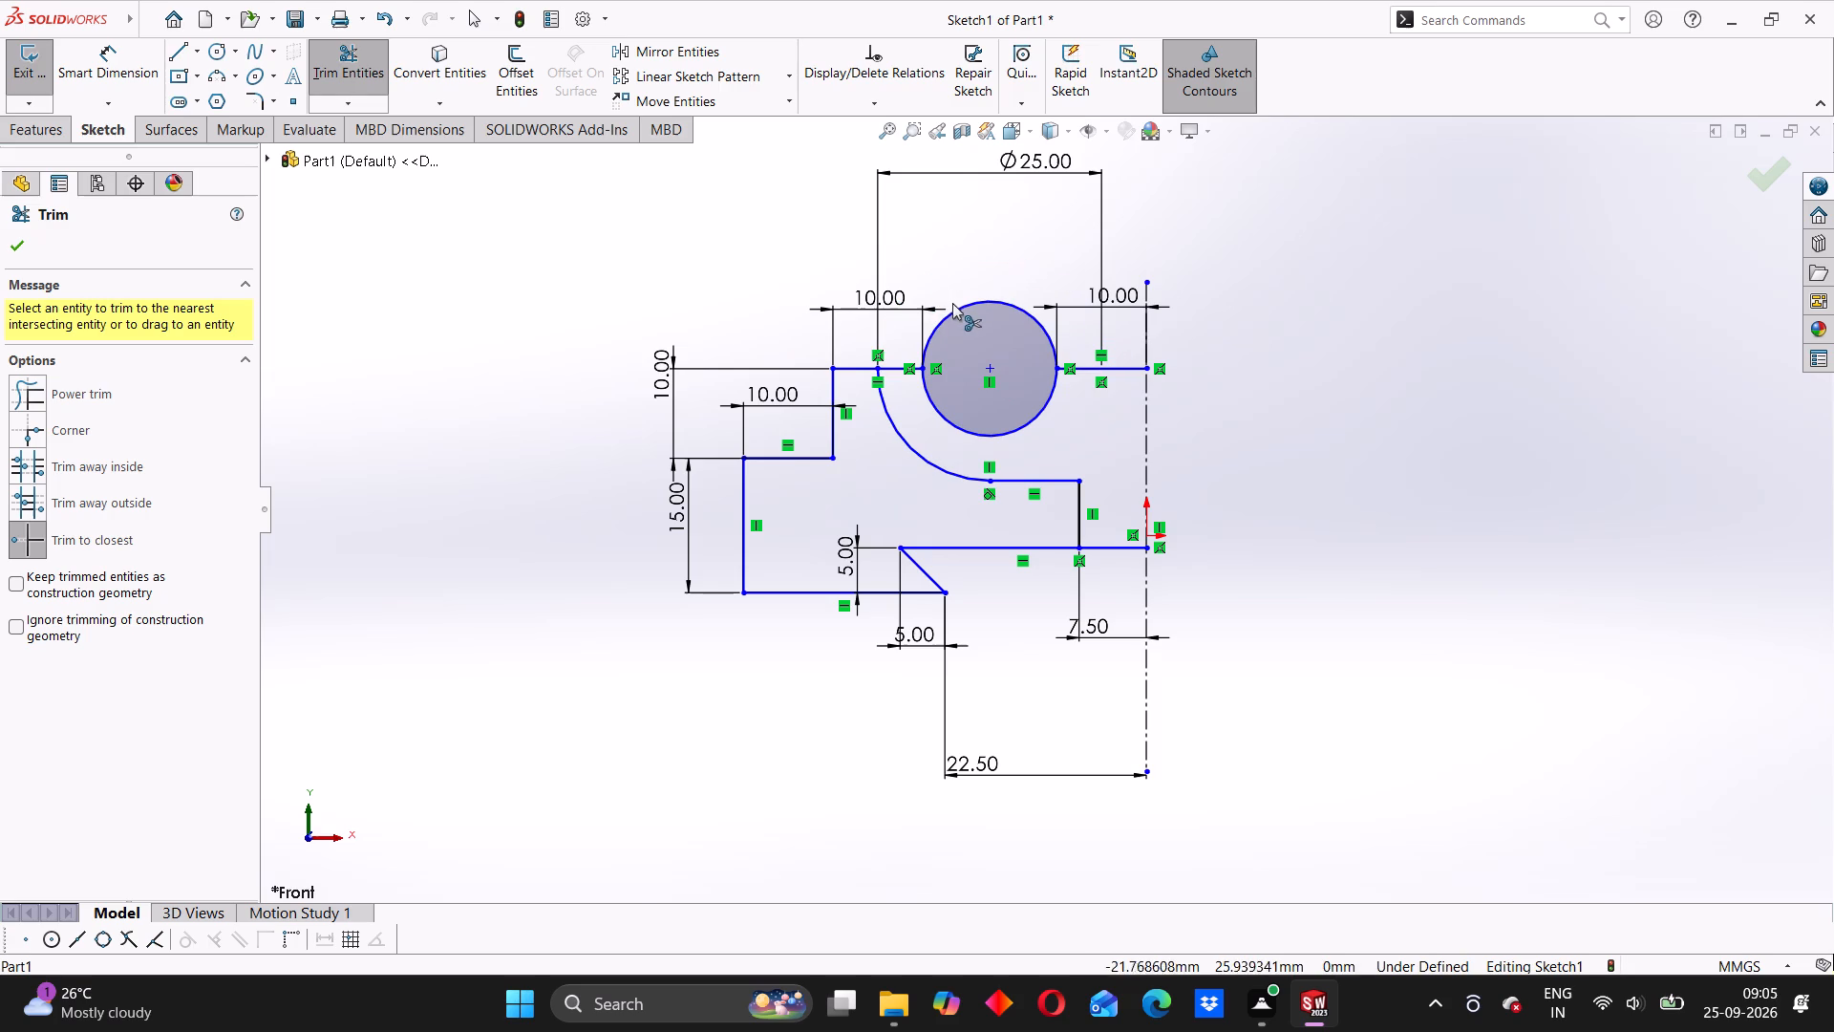
{"action": "left_click", "coordinate": [953, 312]}
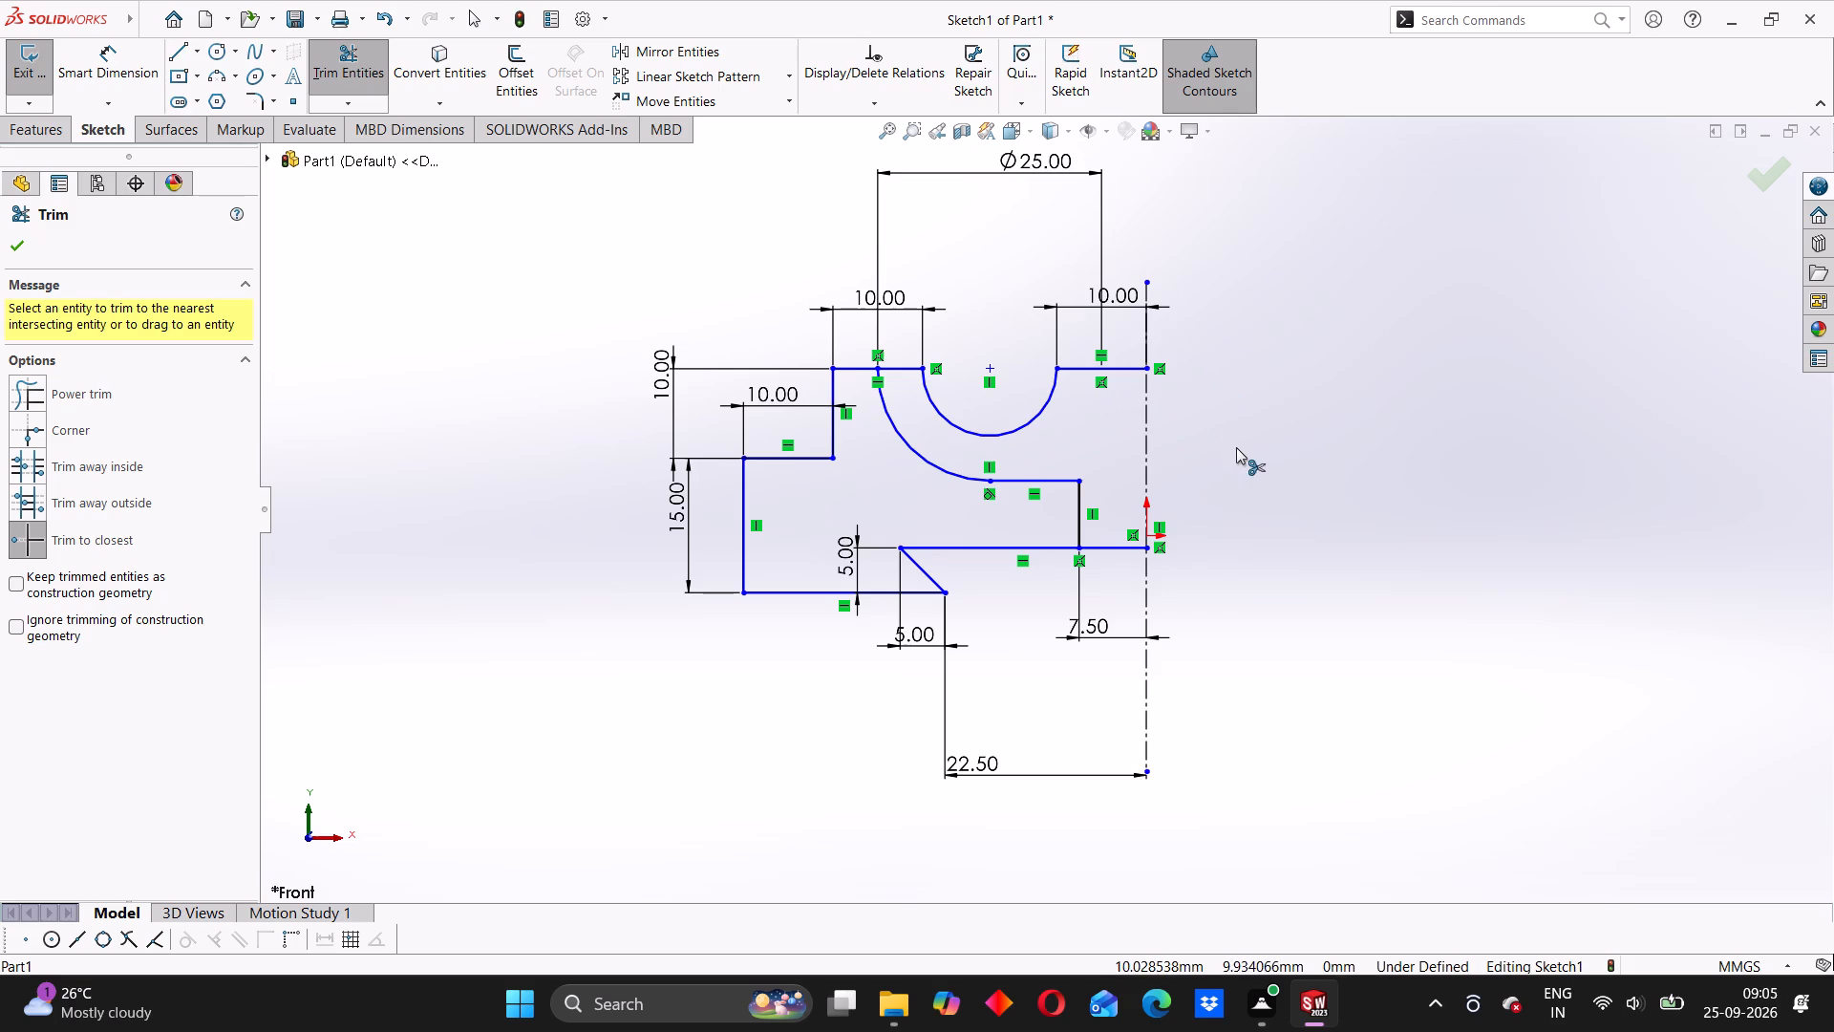
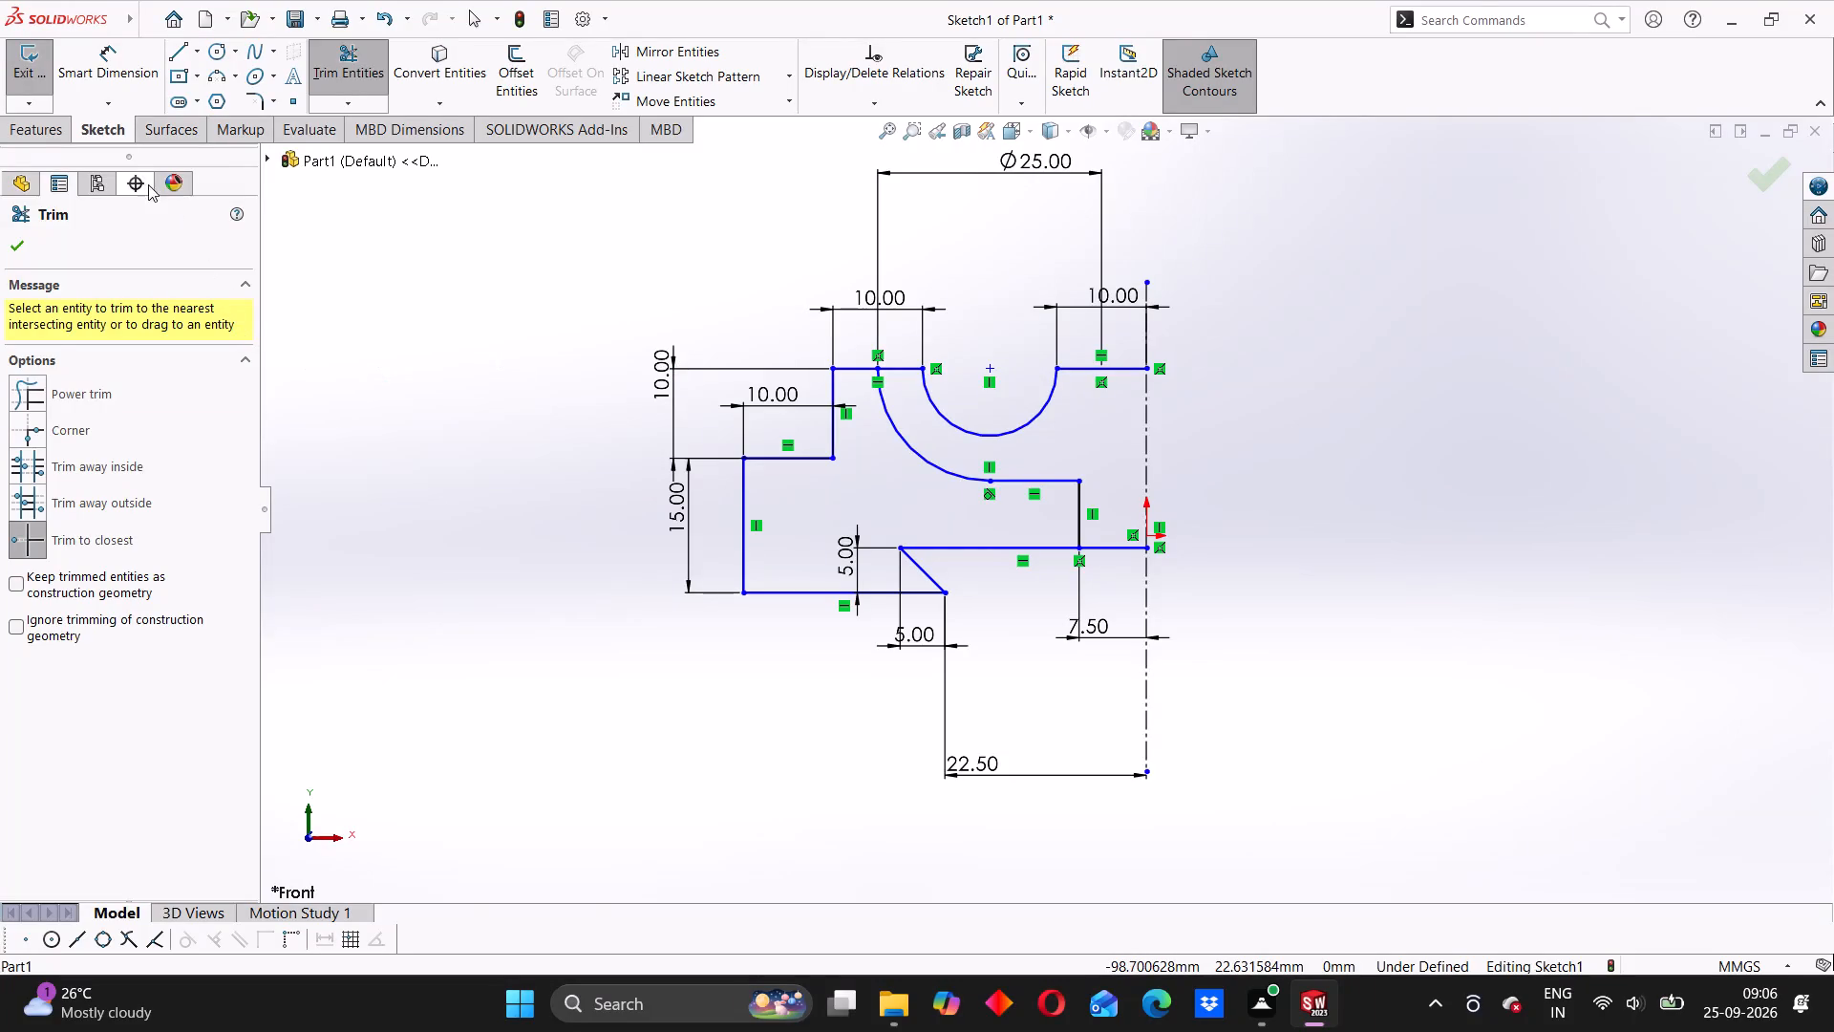
Dimension the distance between the outermost vertical line and the centerline at 45 mm.
{"action": "left_click", "coordinate": [108, 91]}
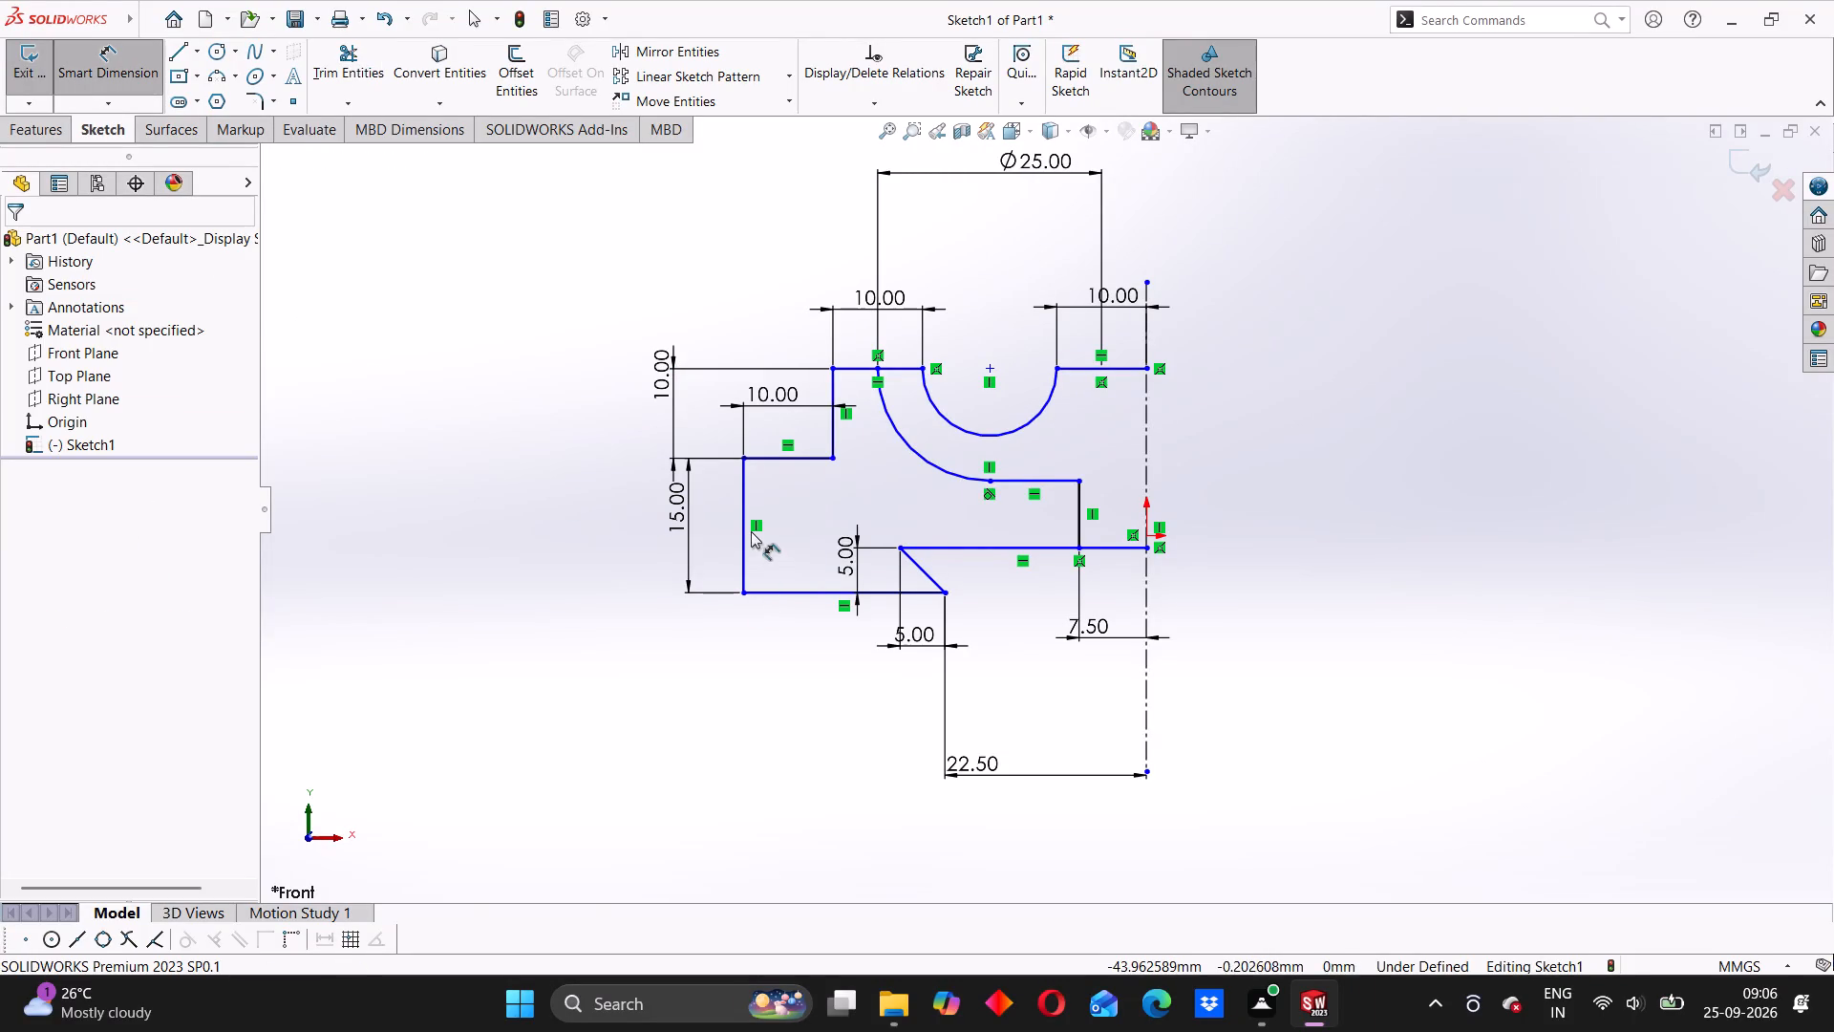
{"action": "left_click", "coordinate": [740, 510]}
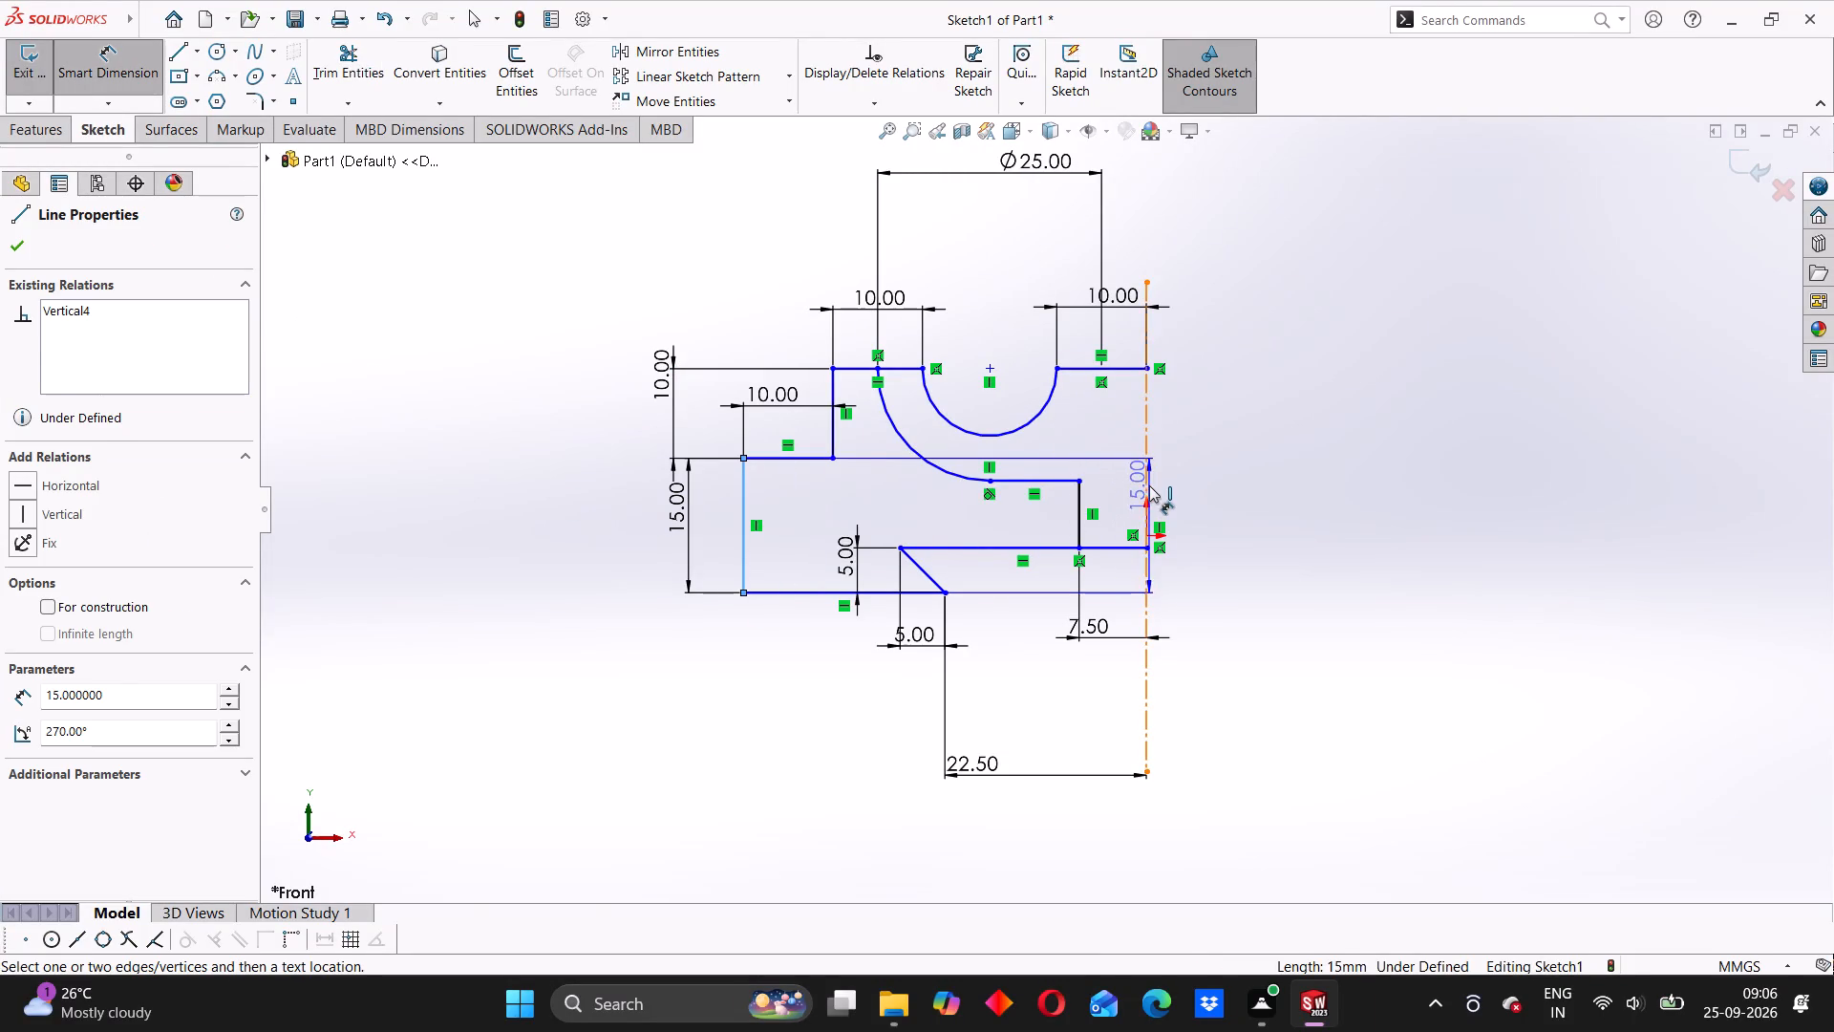
{"action": "left_click", "coordinate": [1149, 485]}
{"action": "left_click", "coordinate": [962, 822]}
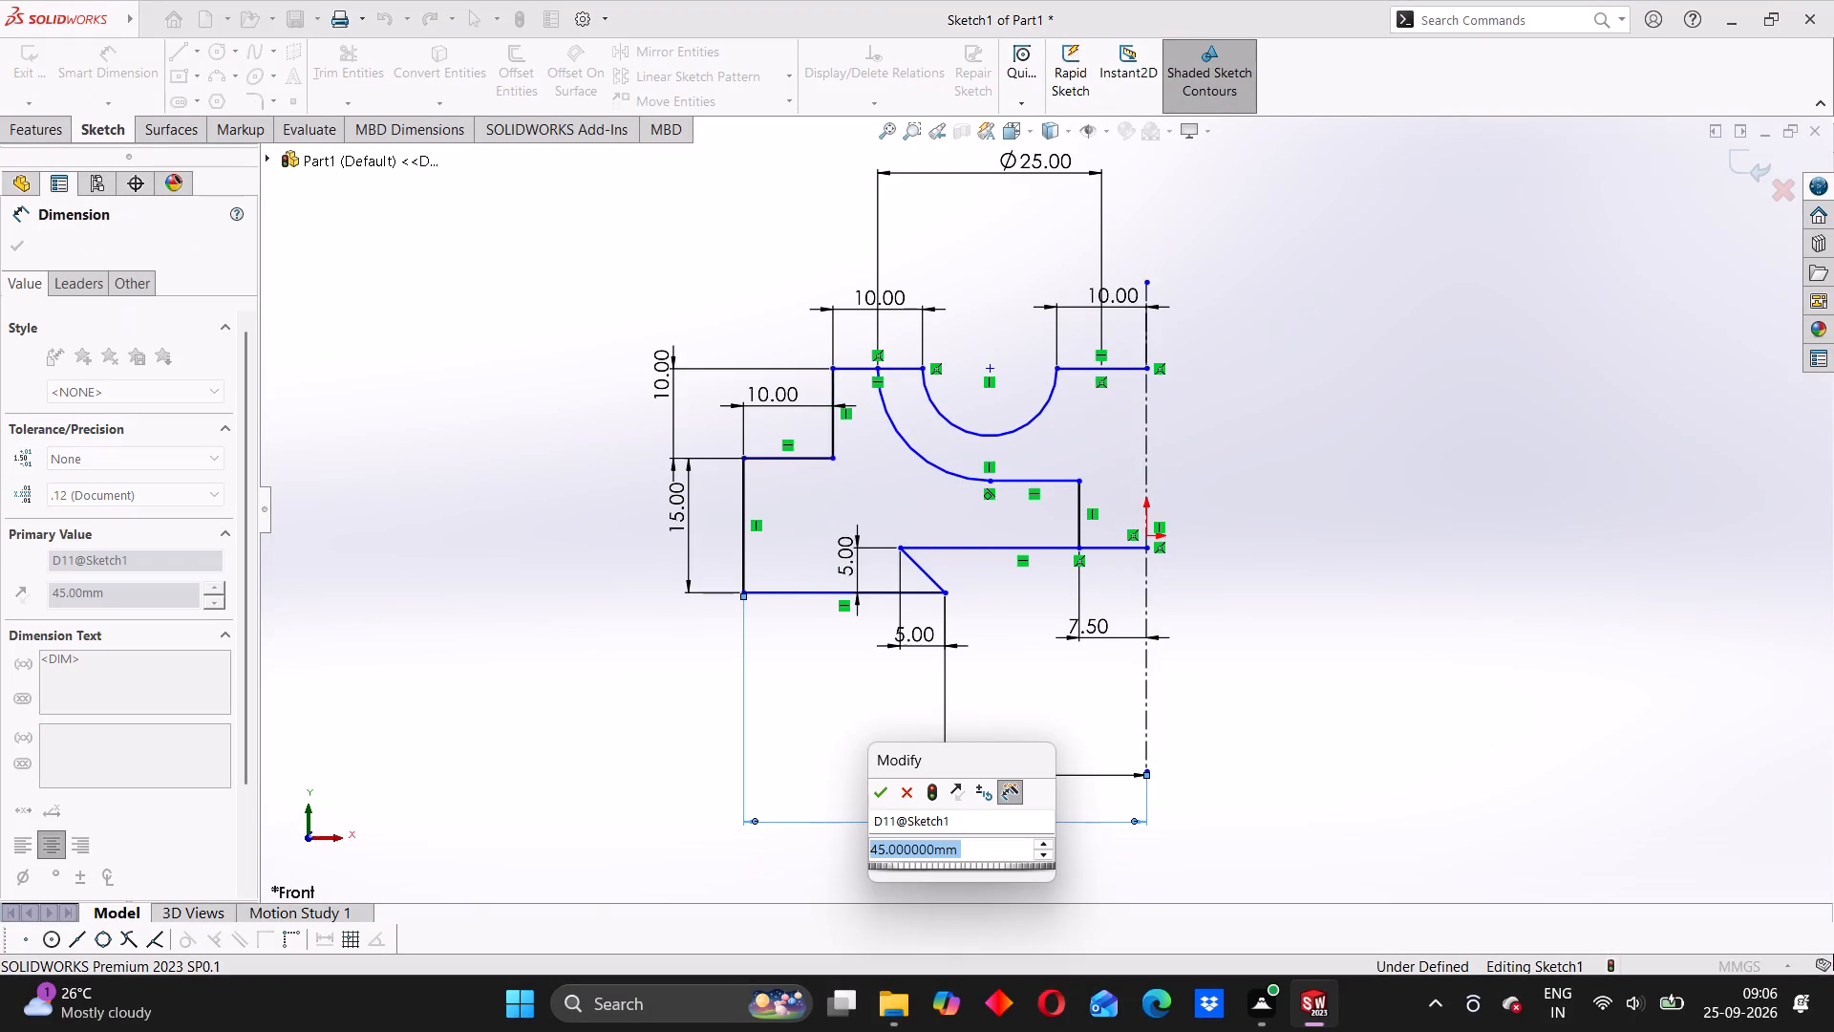
{"action": "left_click", "coordinate": [883, 788]}
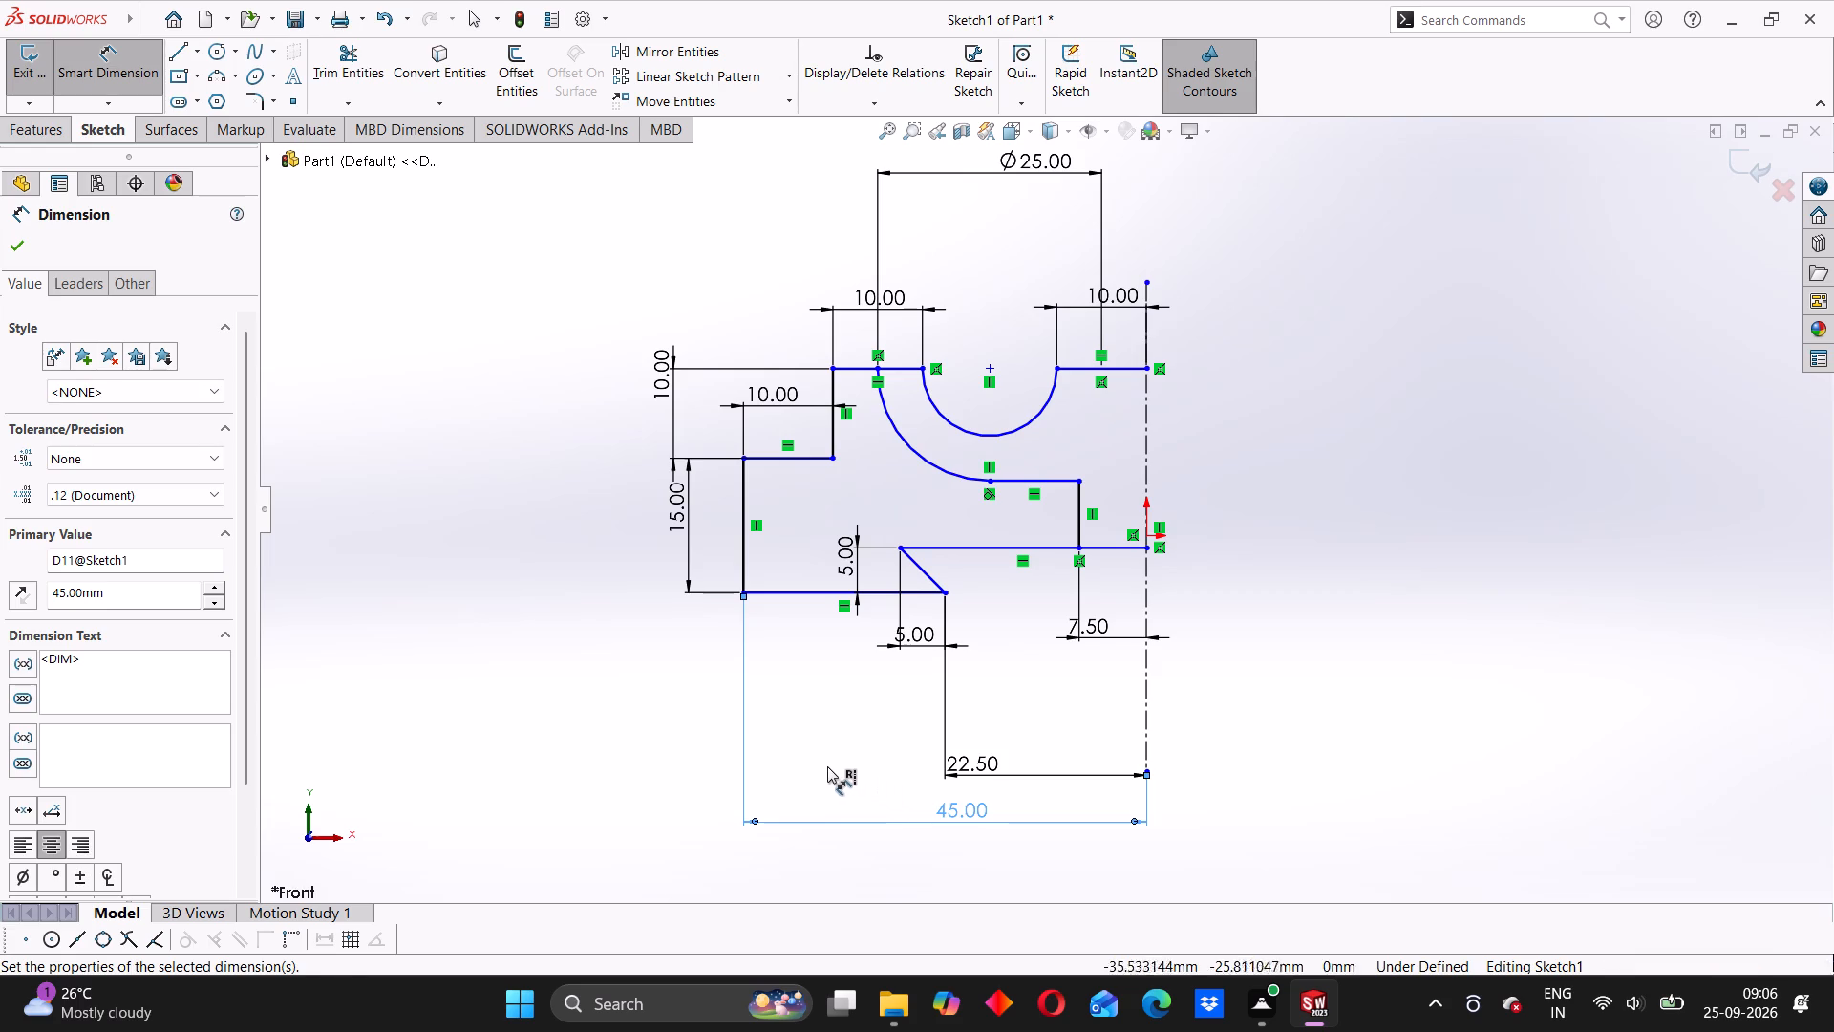
{"action": "left_click", "coordinate": [819, 760]}
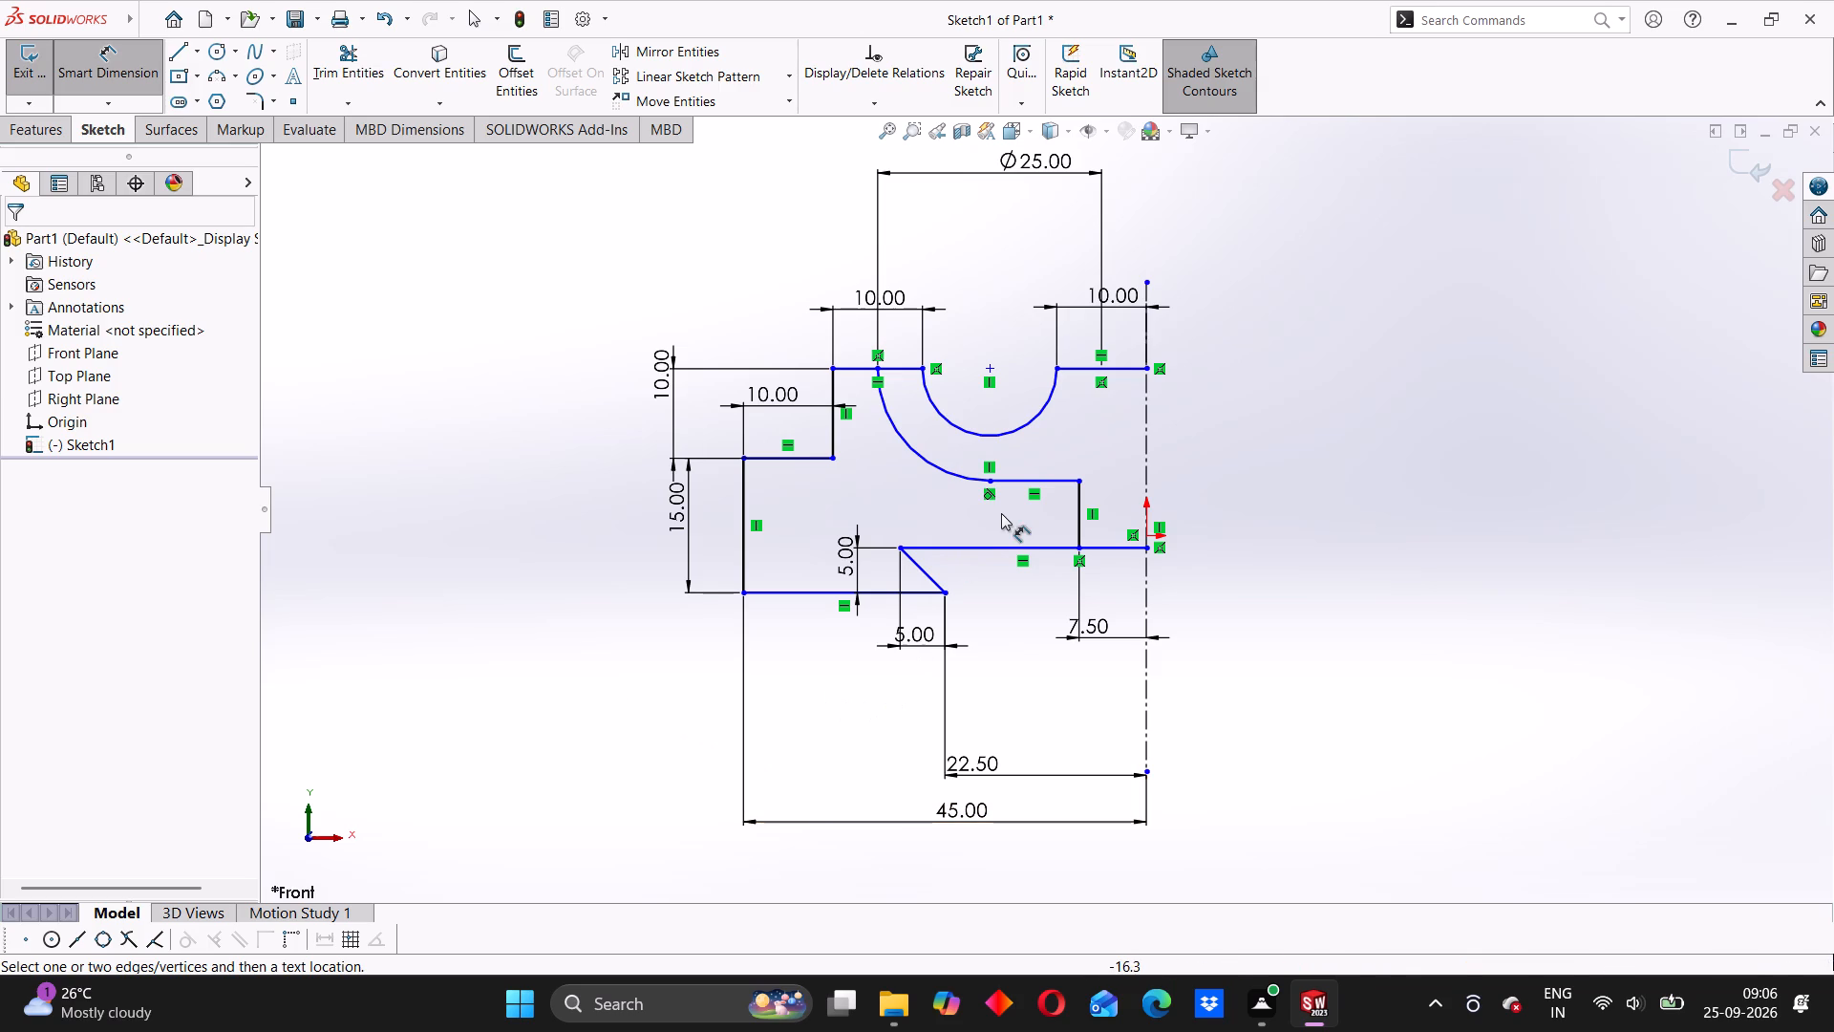
Apply a tangent relation between the outer quarter arc and the horizontal line starting at its bottom point.
{"action": "scroll", "coordinate": [1000, 501], "scroll_direction": "down", "scroll_amount": 6}
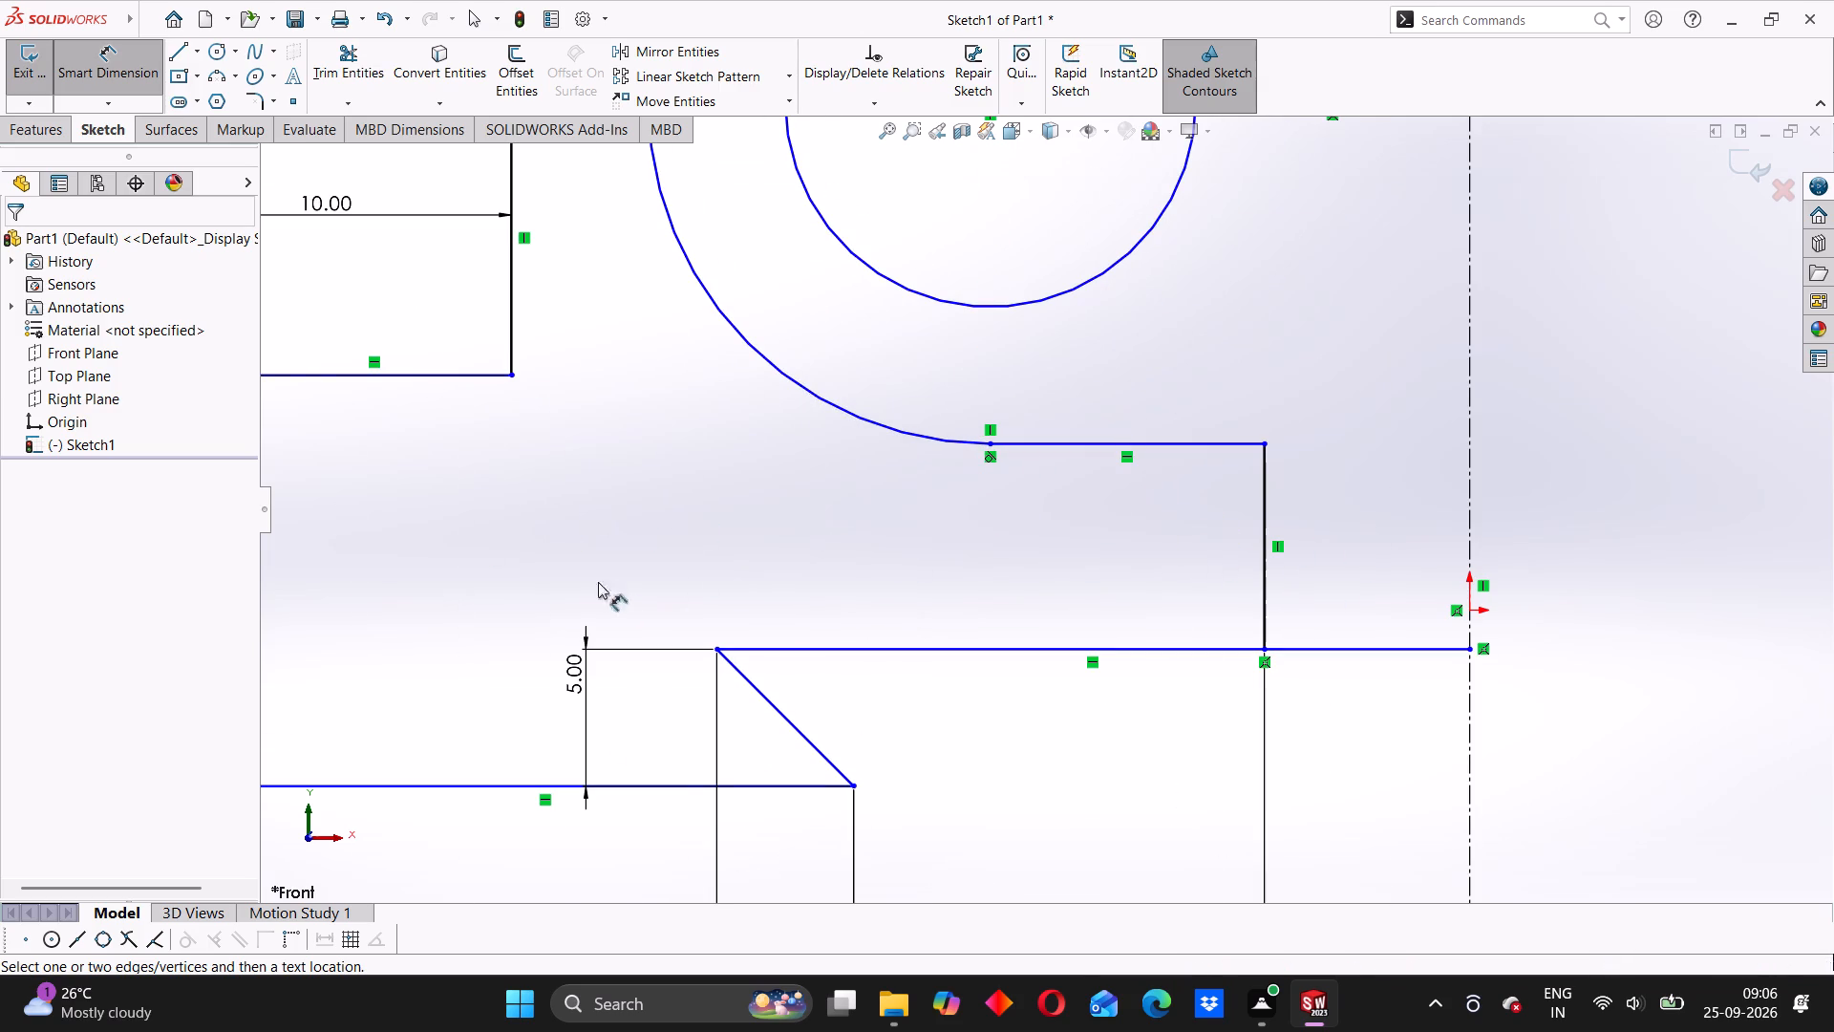
{"action": "key", "text": "Escape"}
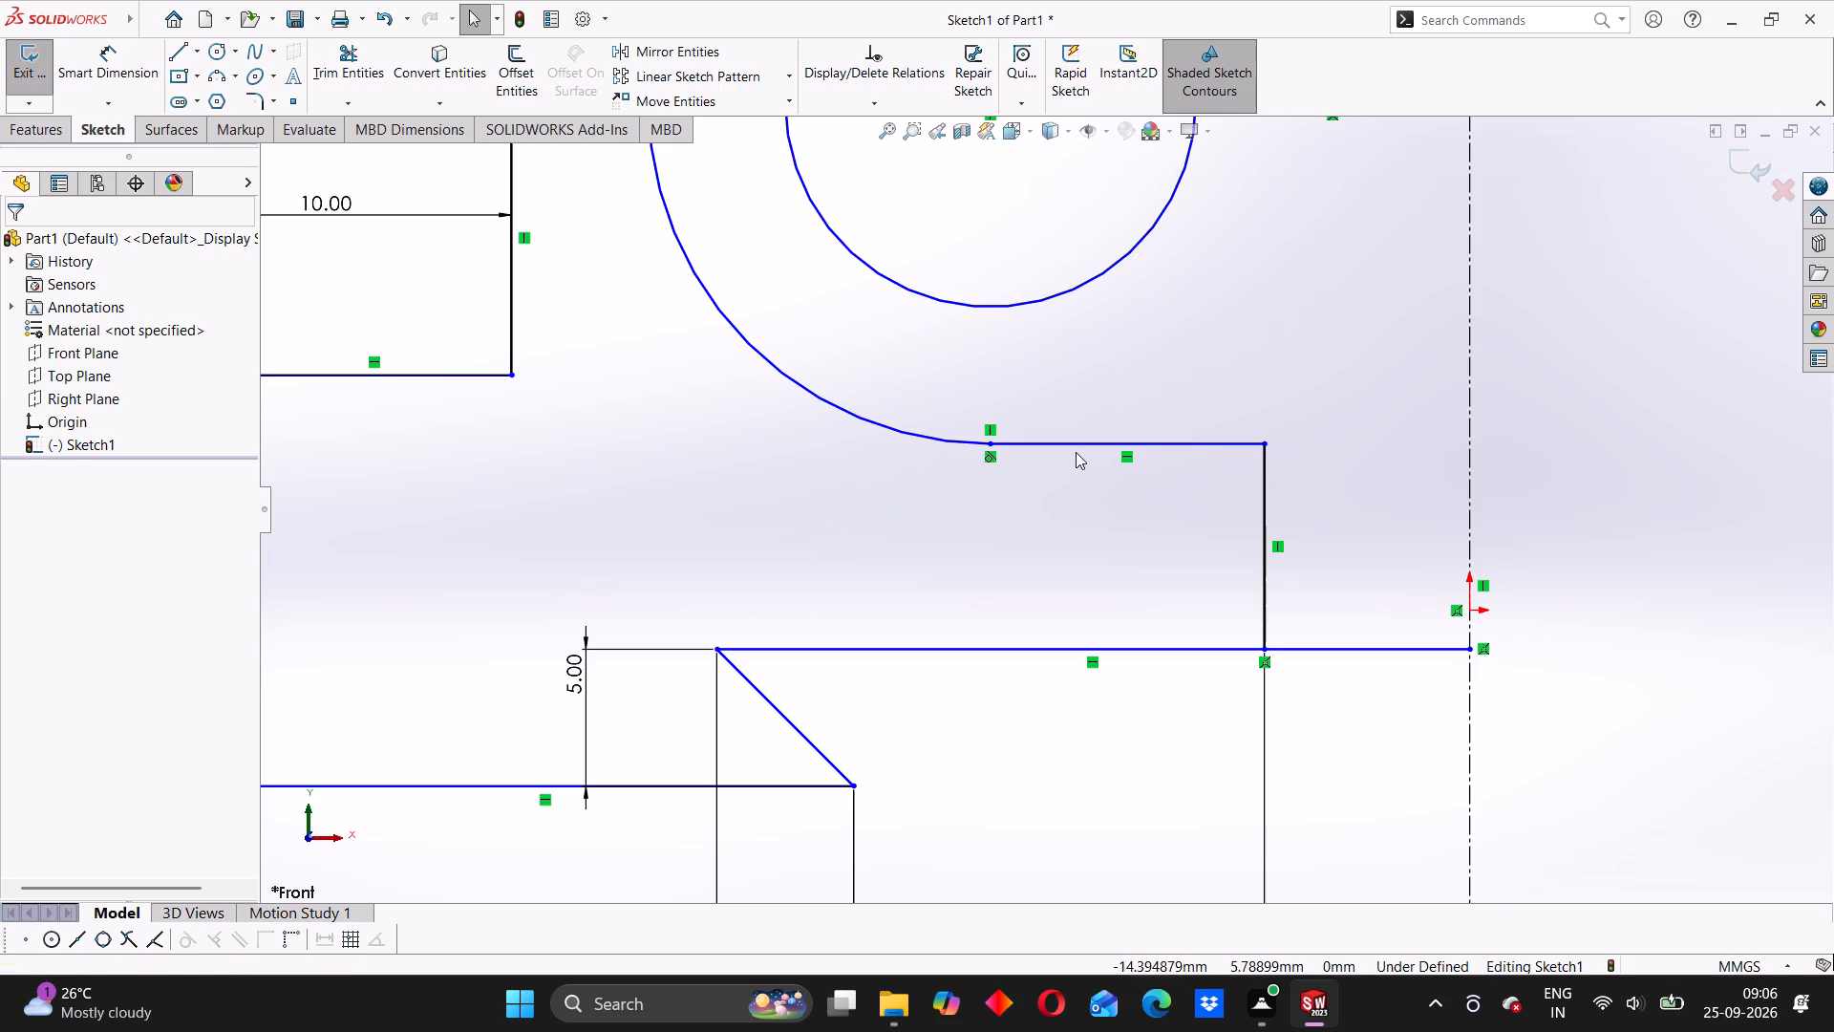
{"action": "left_click", "coordinate": [1072, 449]}
{"action": "left_click", "coordinate": [917, 439], "text": "ctrl"}
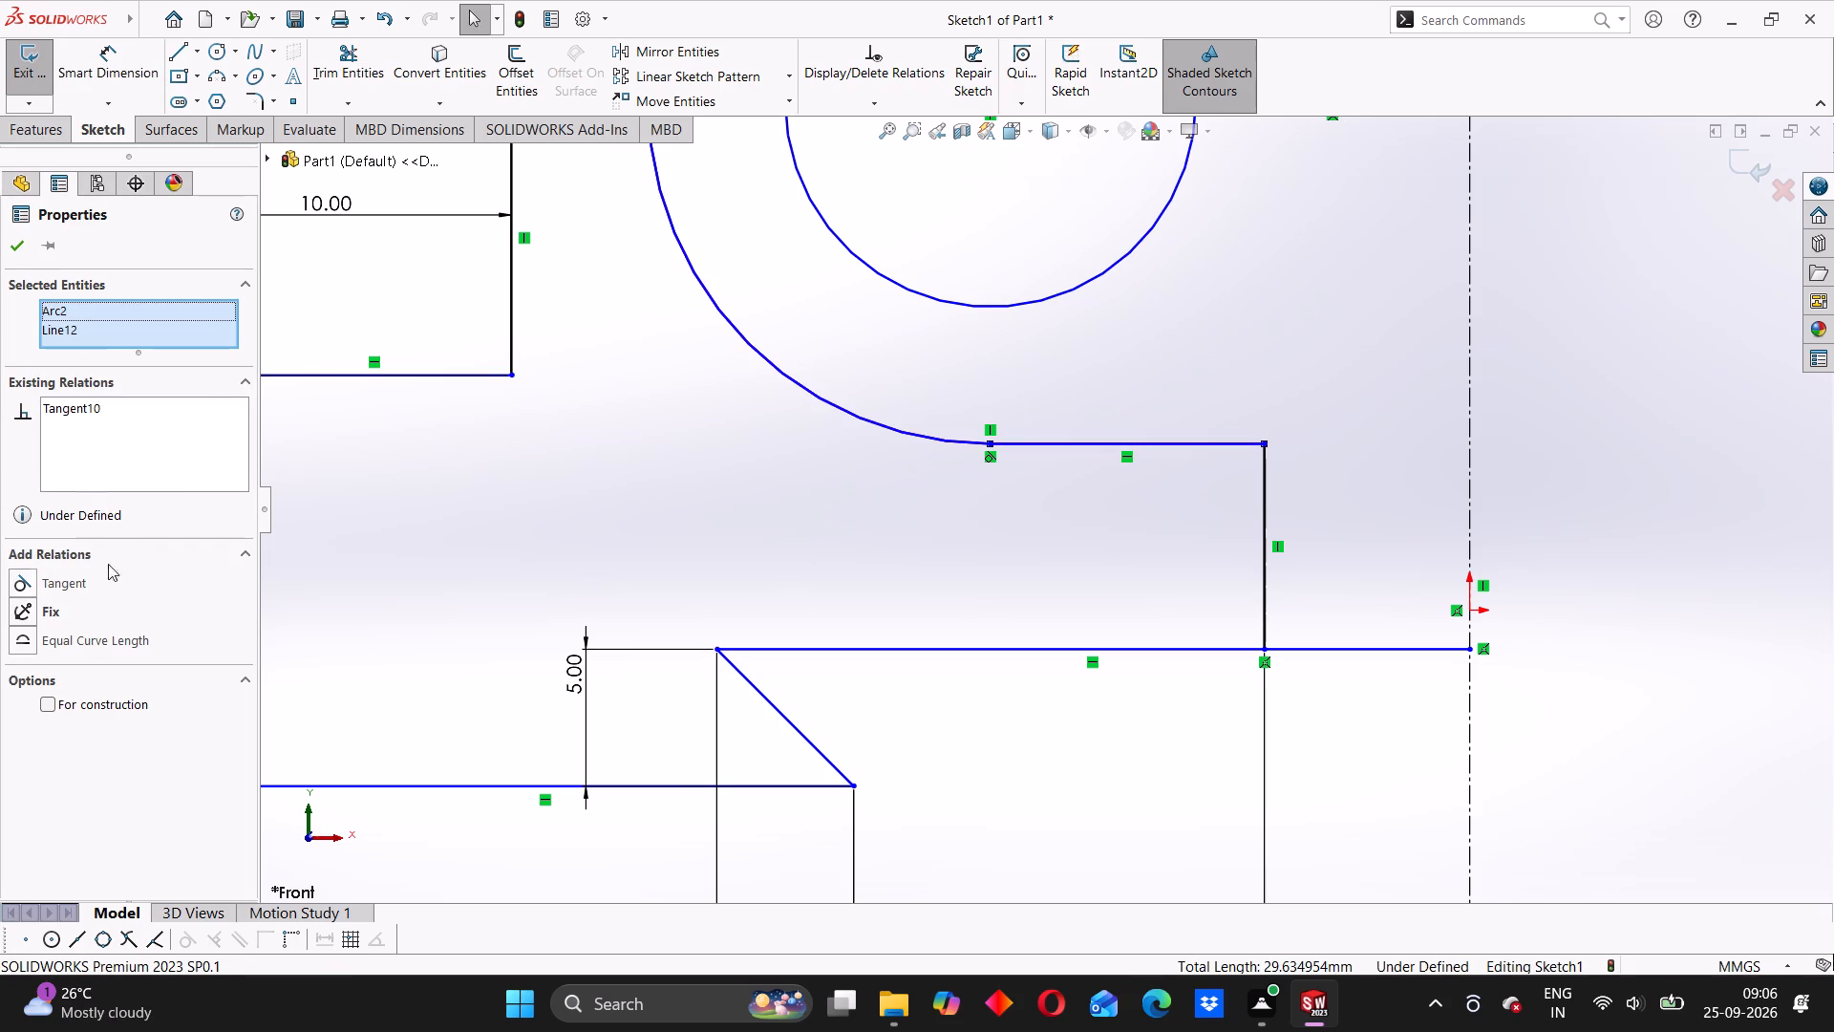
{"action": "left_click", "coordinate": [14, 579]}
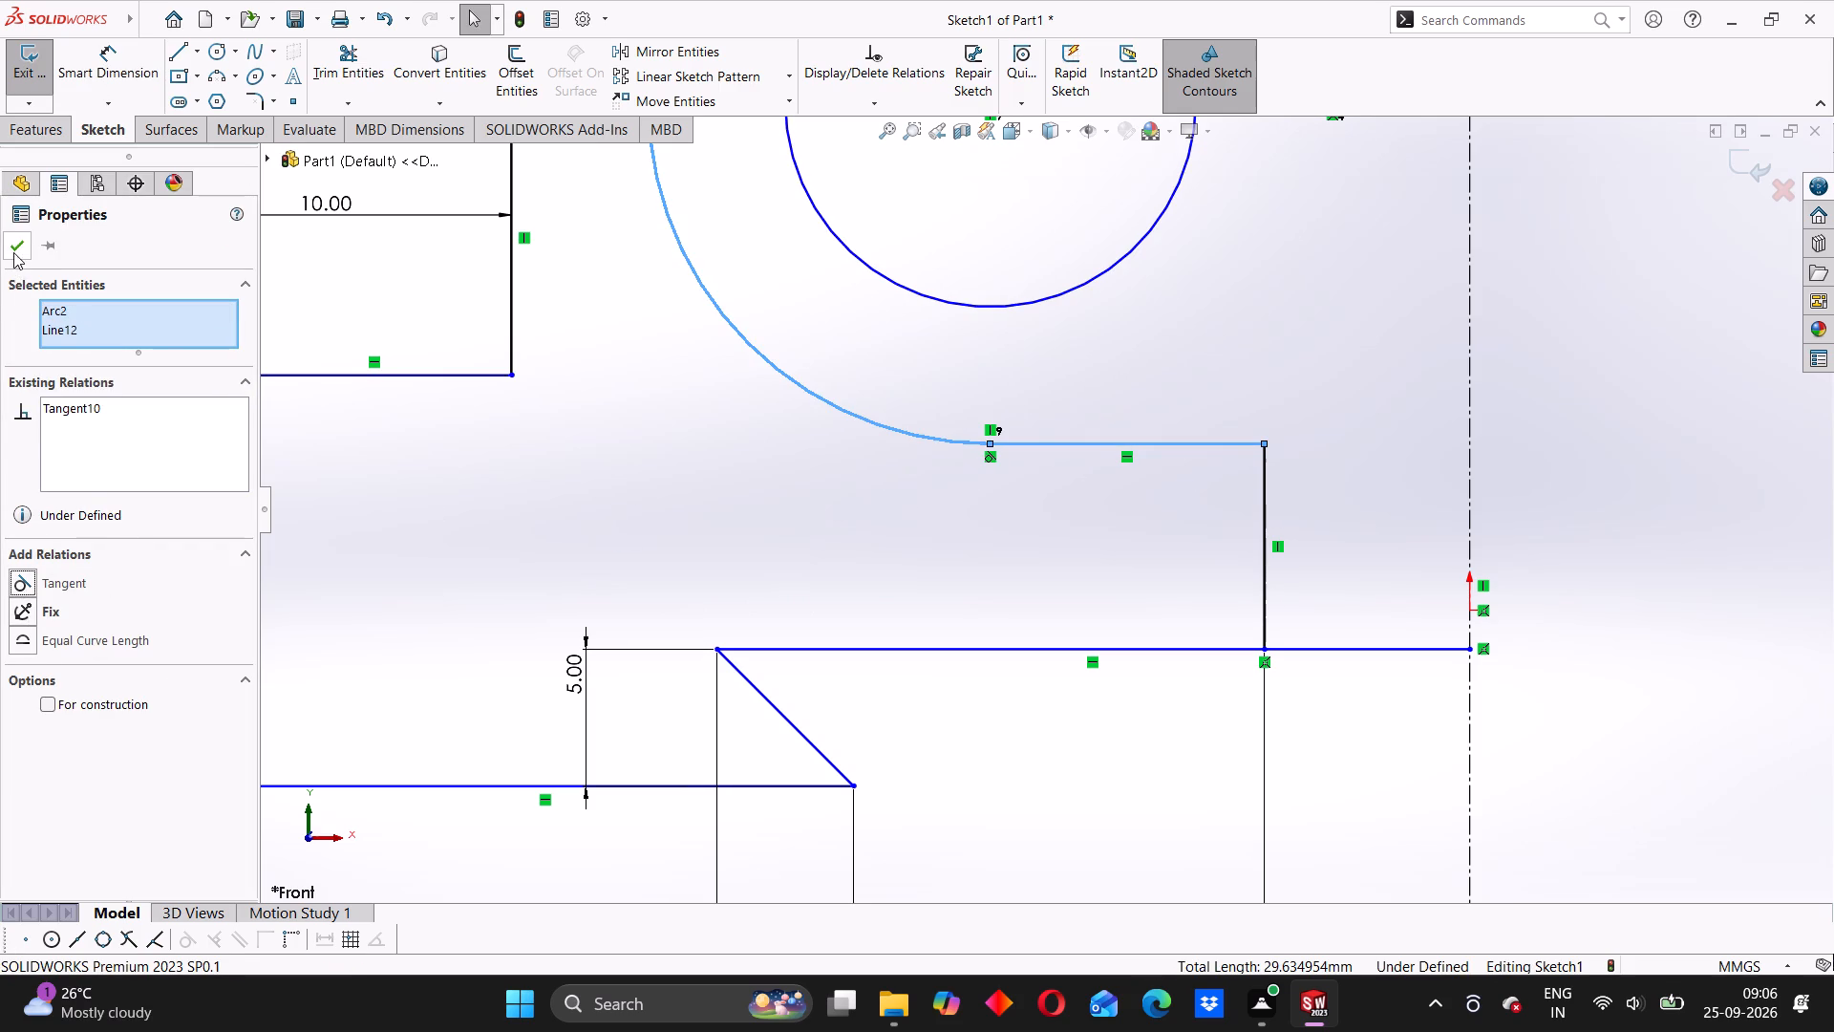
{"action": "left_click", "coordinate": [11, 251]}
{"action": "left_click", "coordinate": [964, 517]}
{"action": "scroll", "coordinate": [1125, 548], "scroll_direction": "up", "scroll_amount": 5}
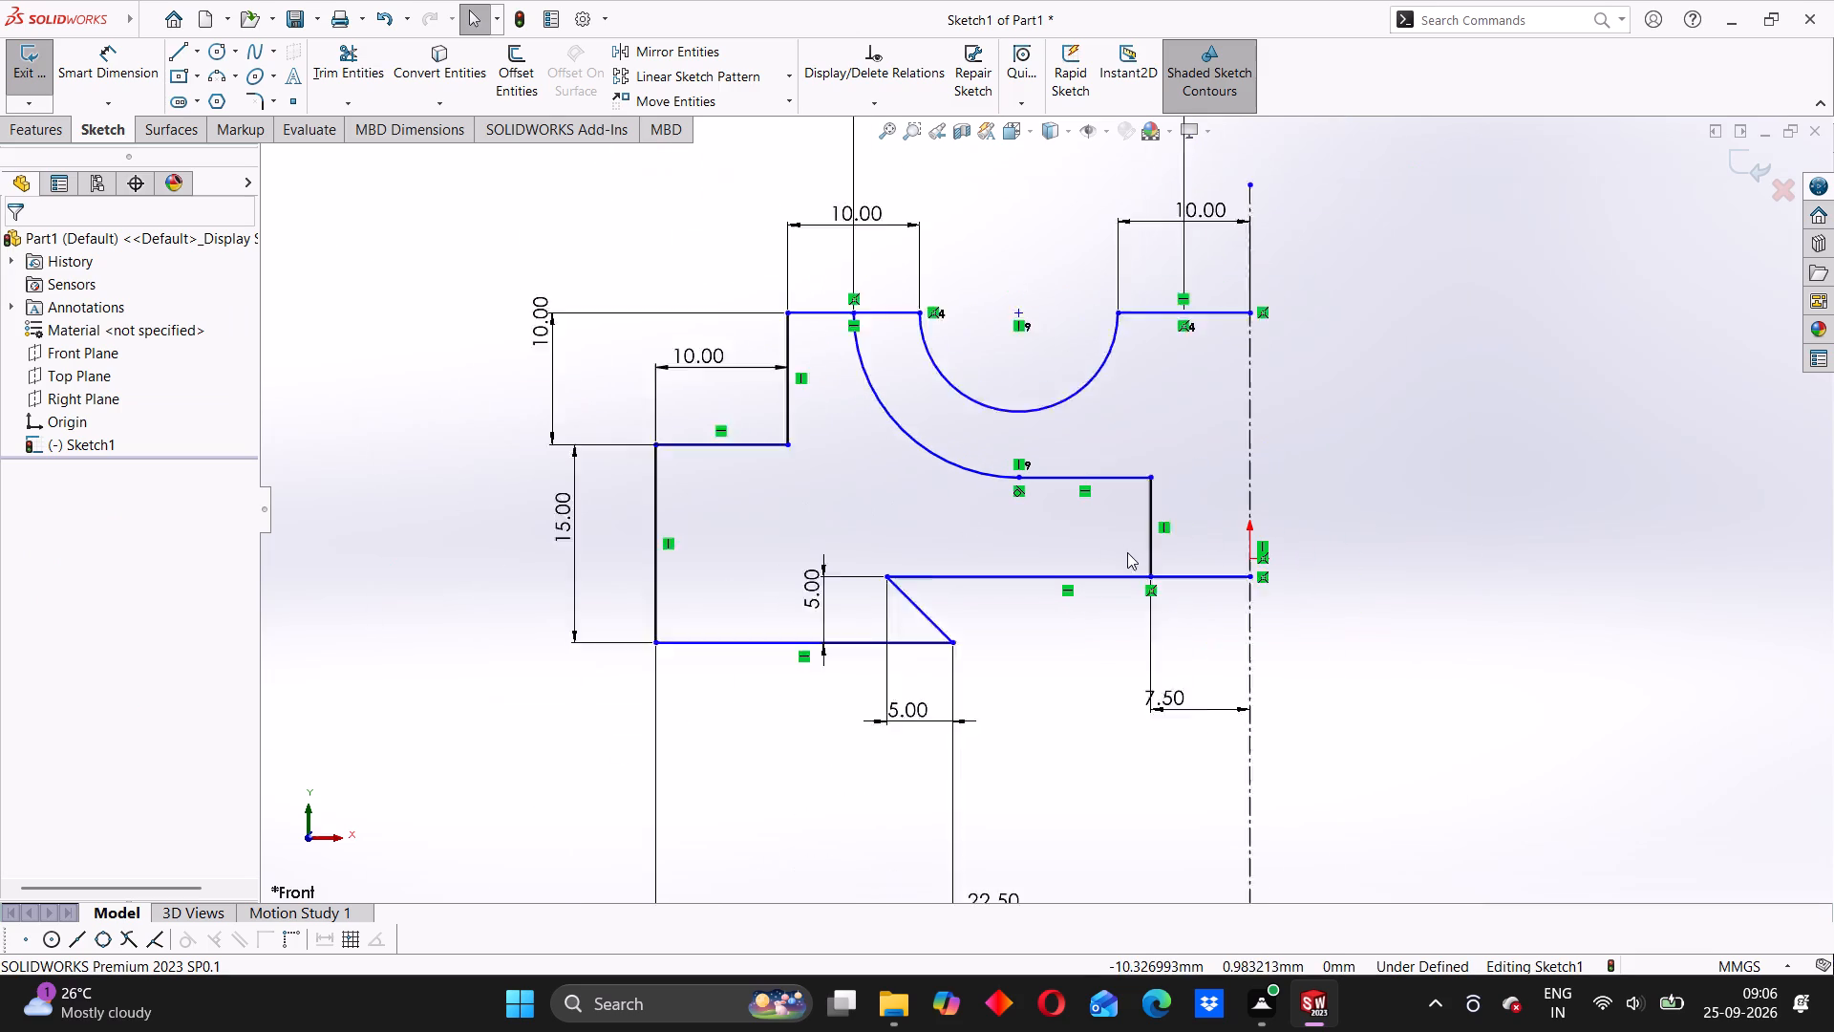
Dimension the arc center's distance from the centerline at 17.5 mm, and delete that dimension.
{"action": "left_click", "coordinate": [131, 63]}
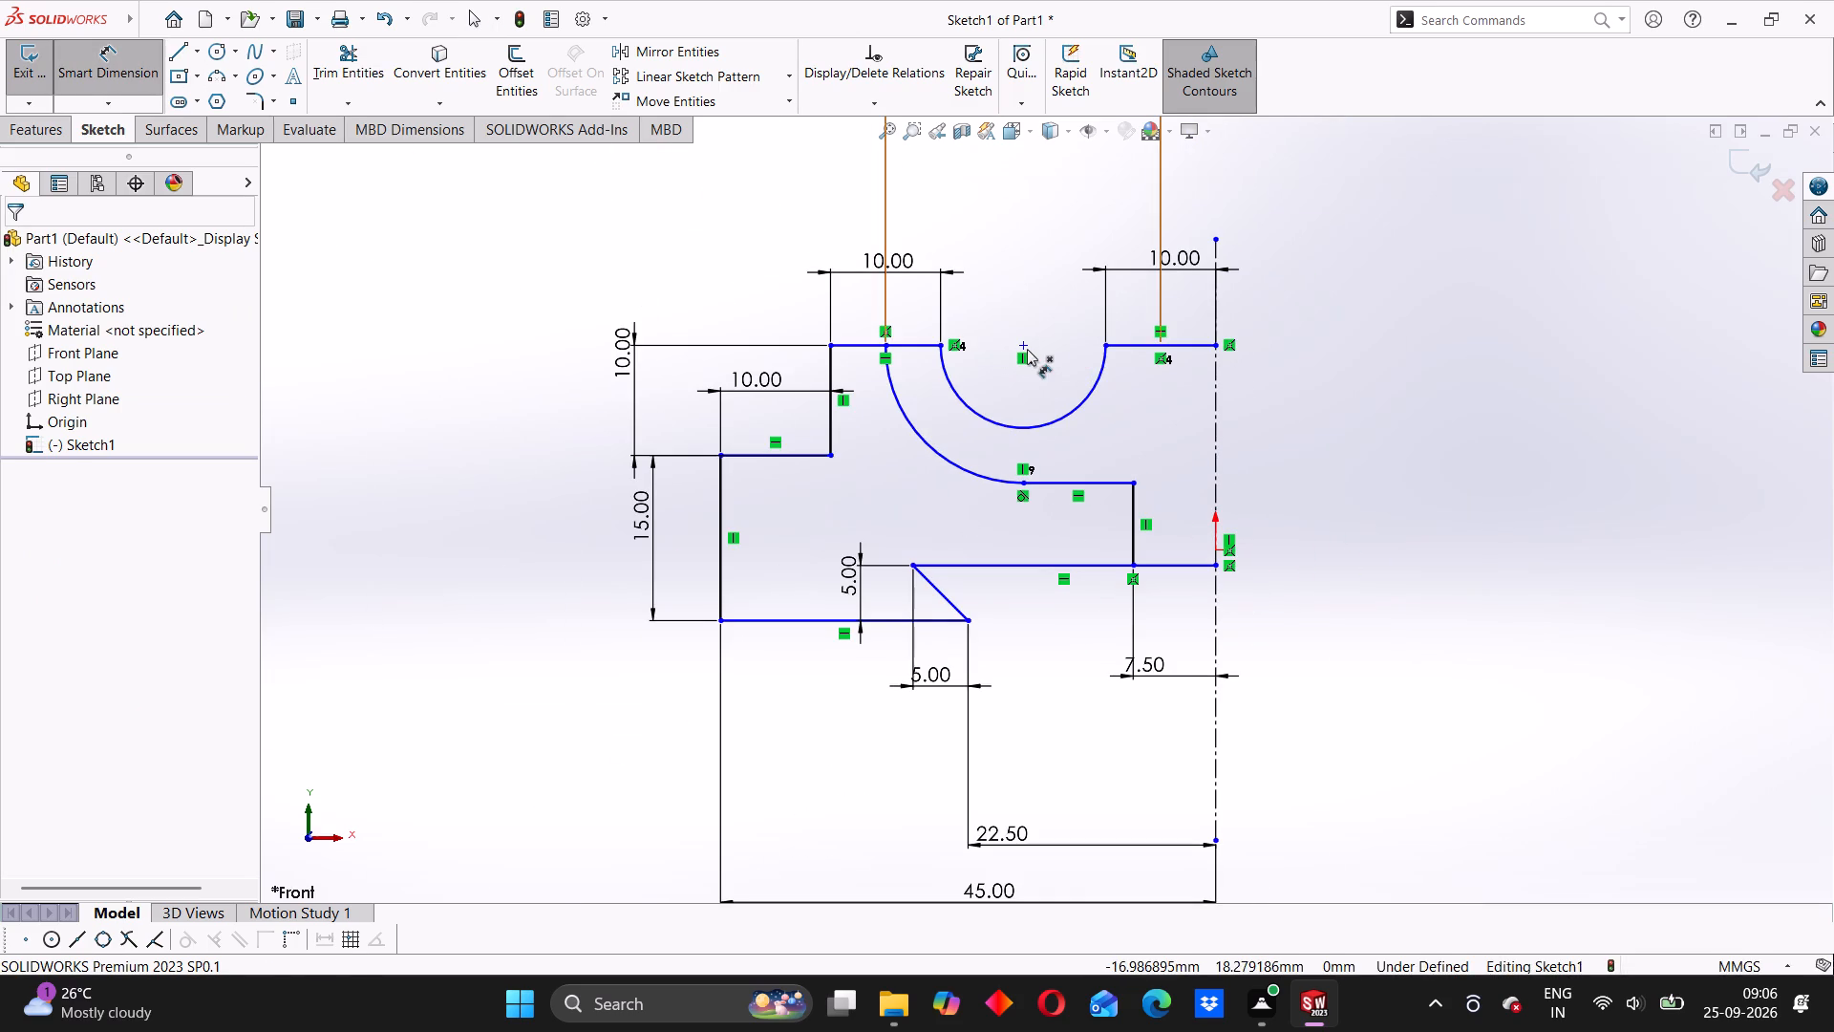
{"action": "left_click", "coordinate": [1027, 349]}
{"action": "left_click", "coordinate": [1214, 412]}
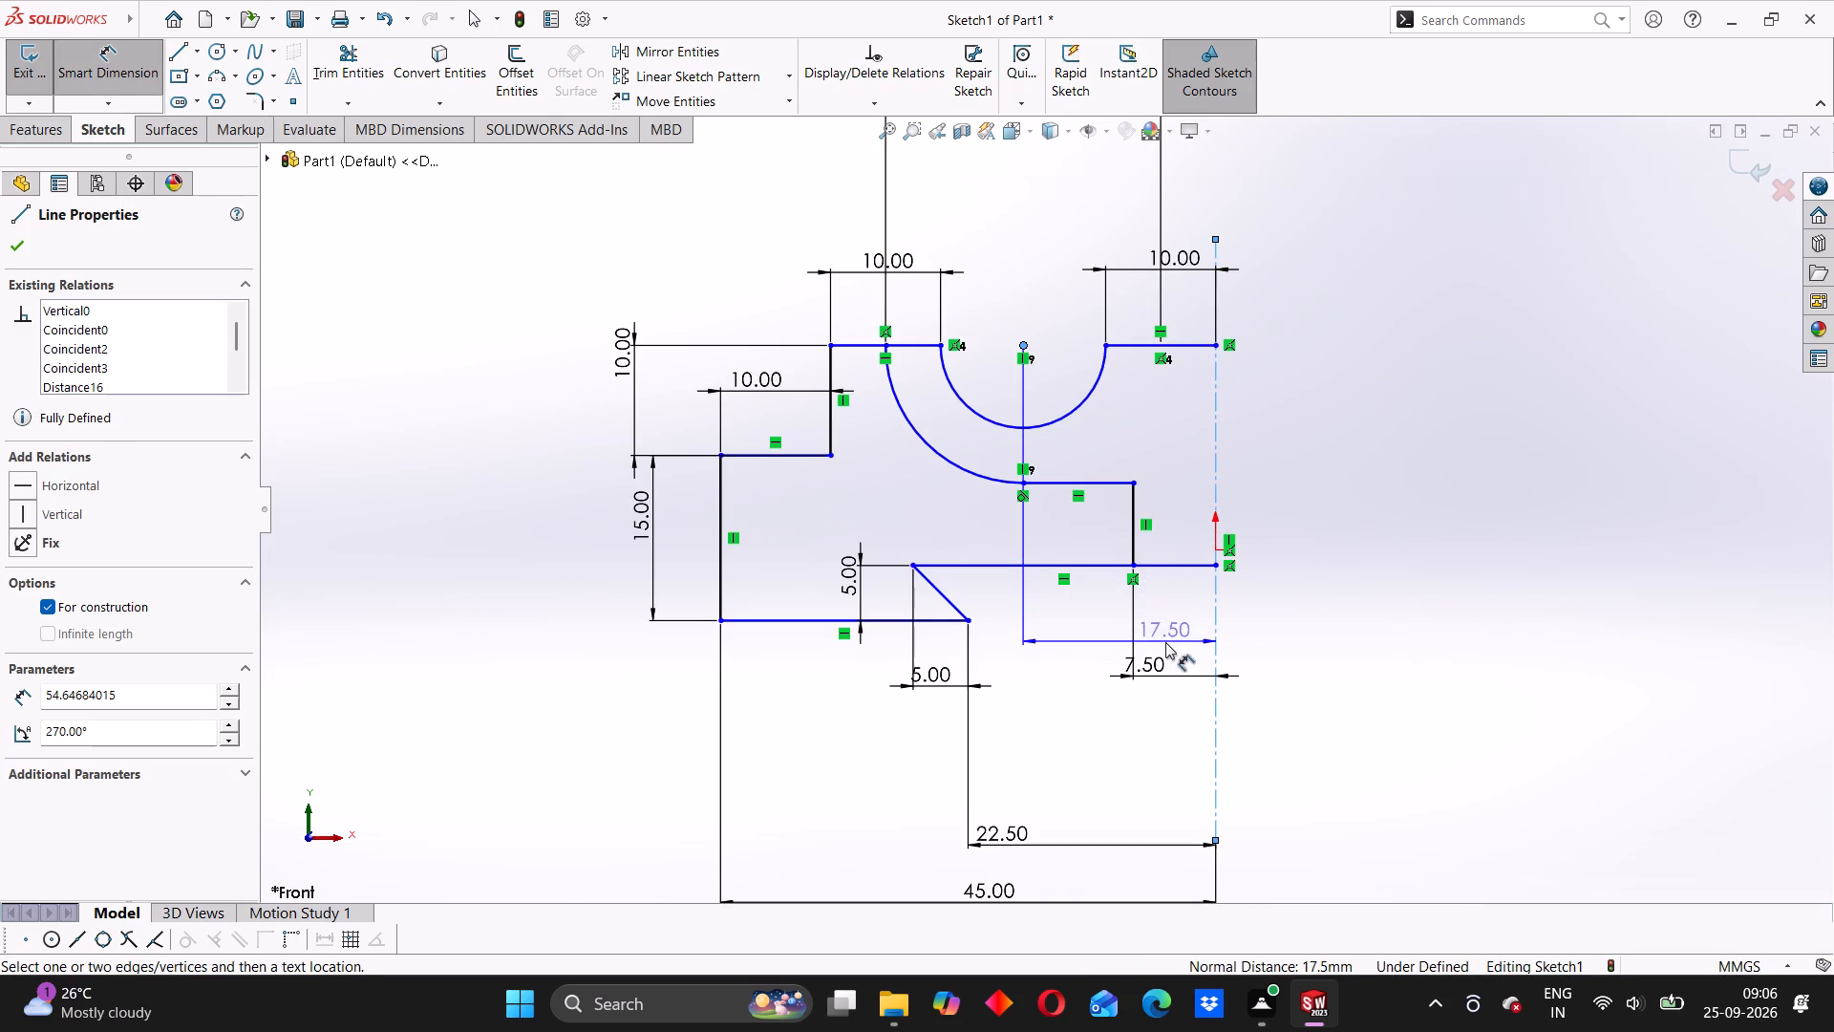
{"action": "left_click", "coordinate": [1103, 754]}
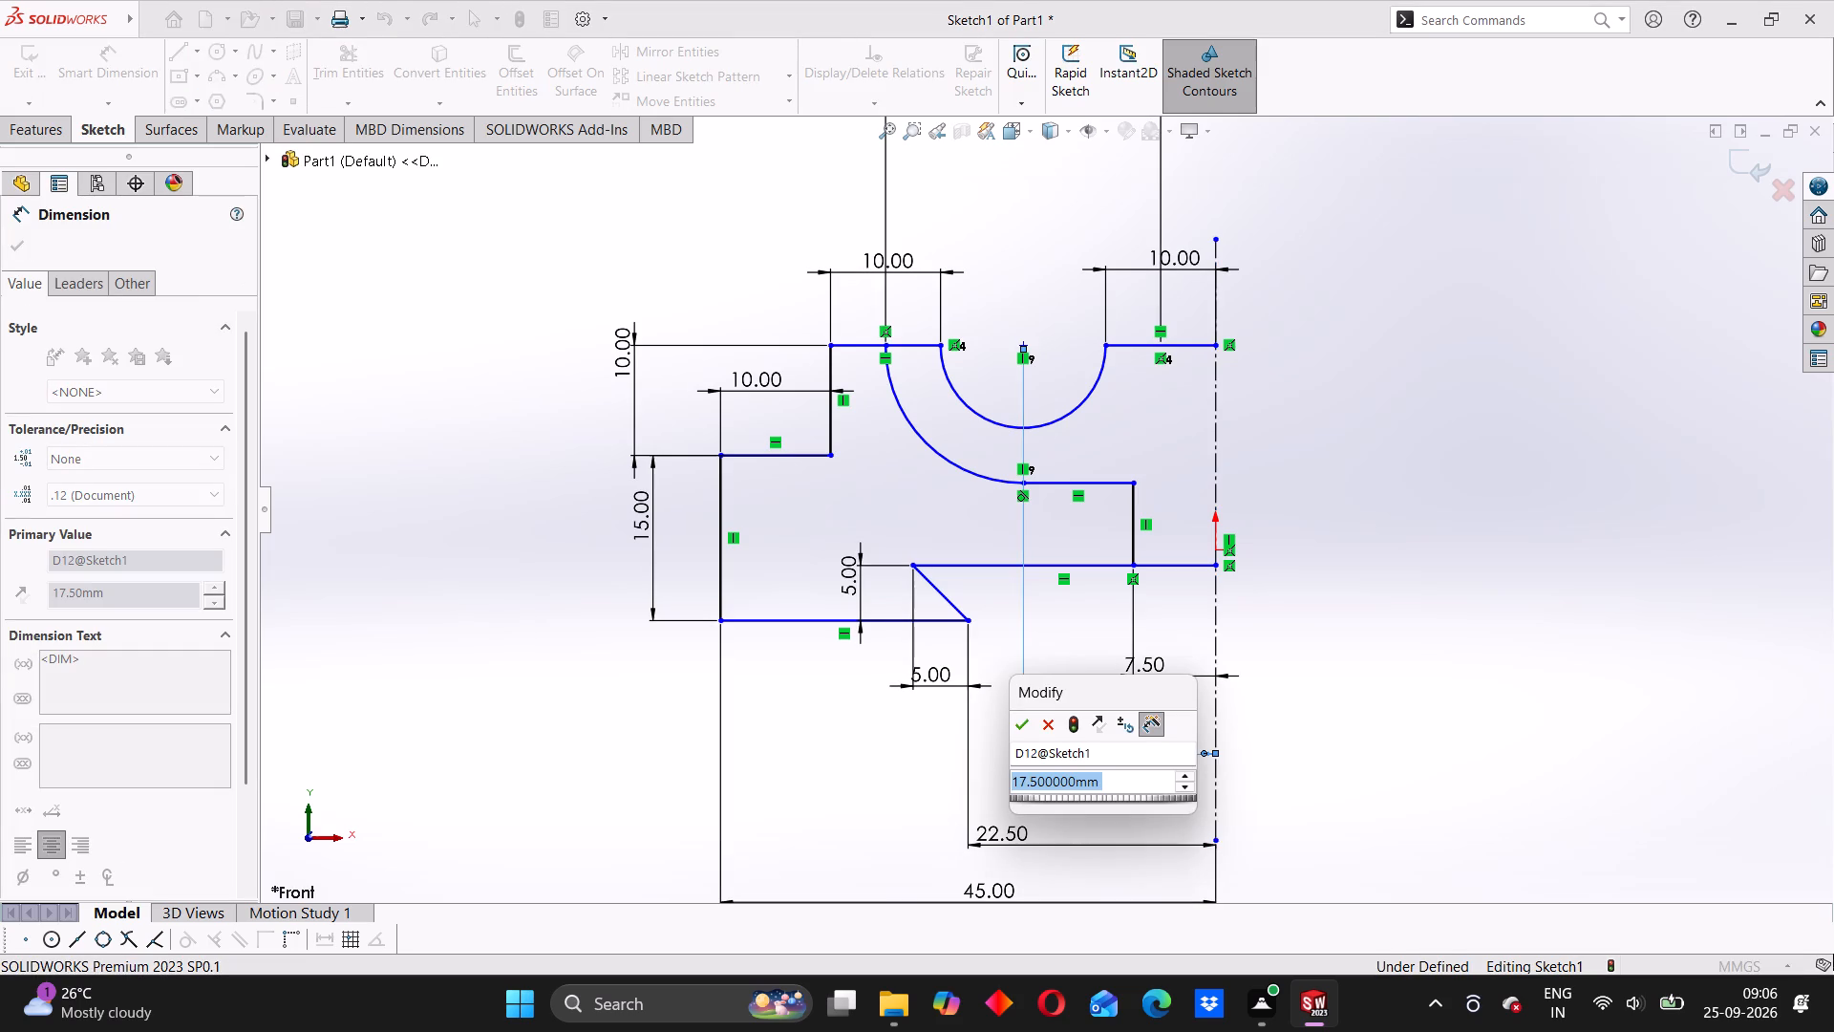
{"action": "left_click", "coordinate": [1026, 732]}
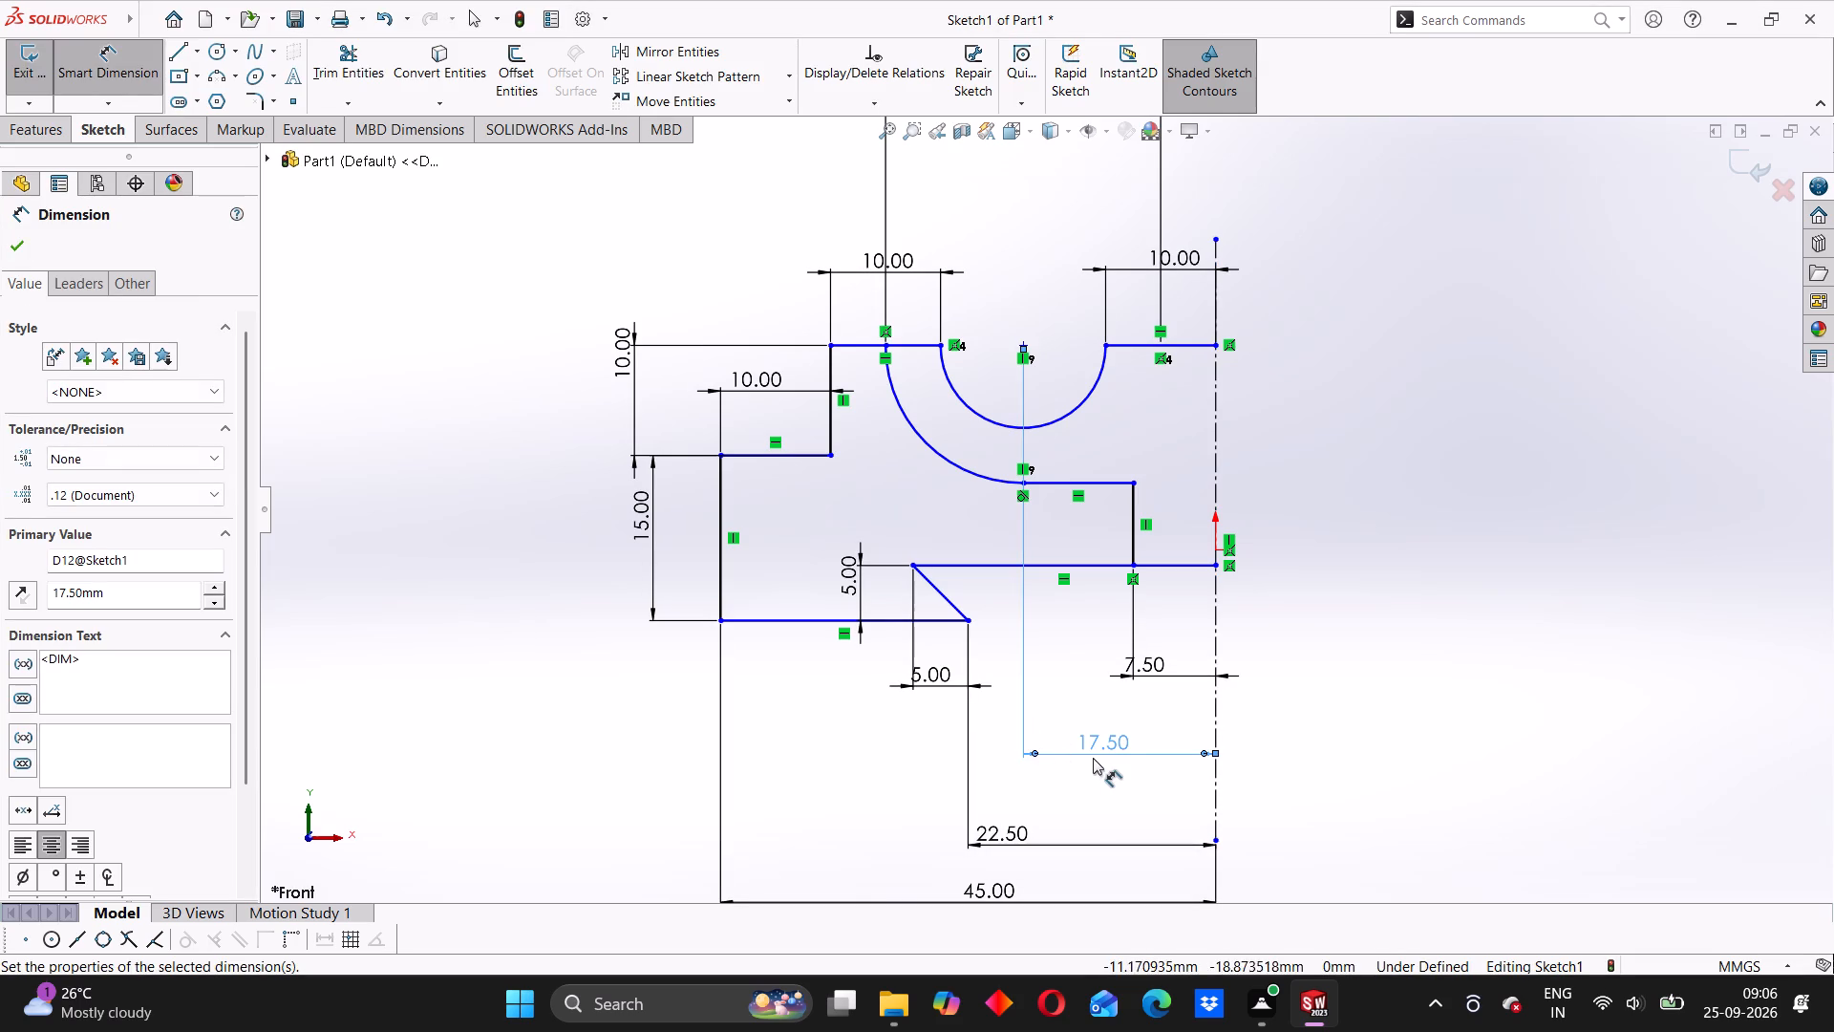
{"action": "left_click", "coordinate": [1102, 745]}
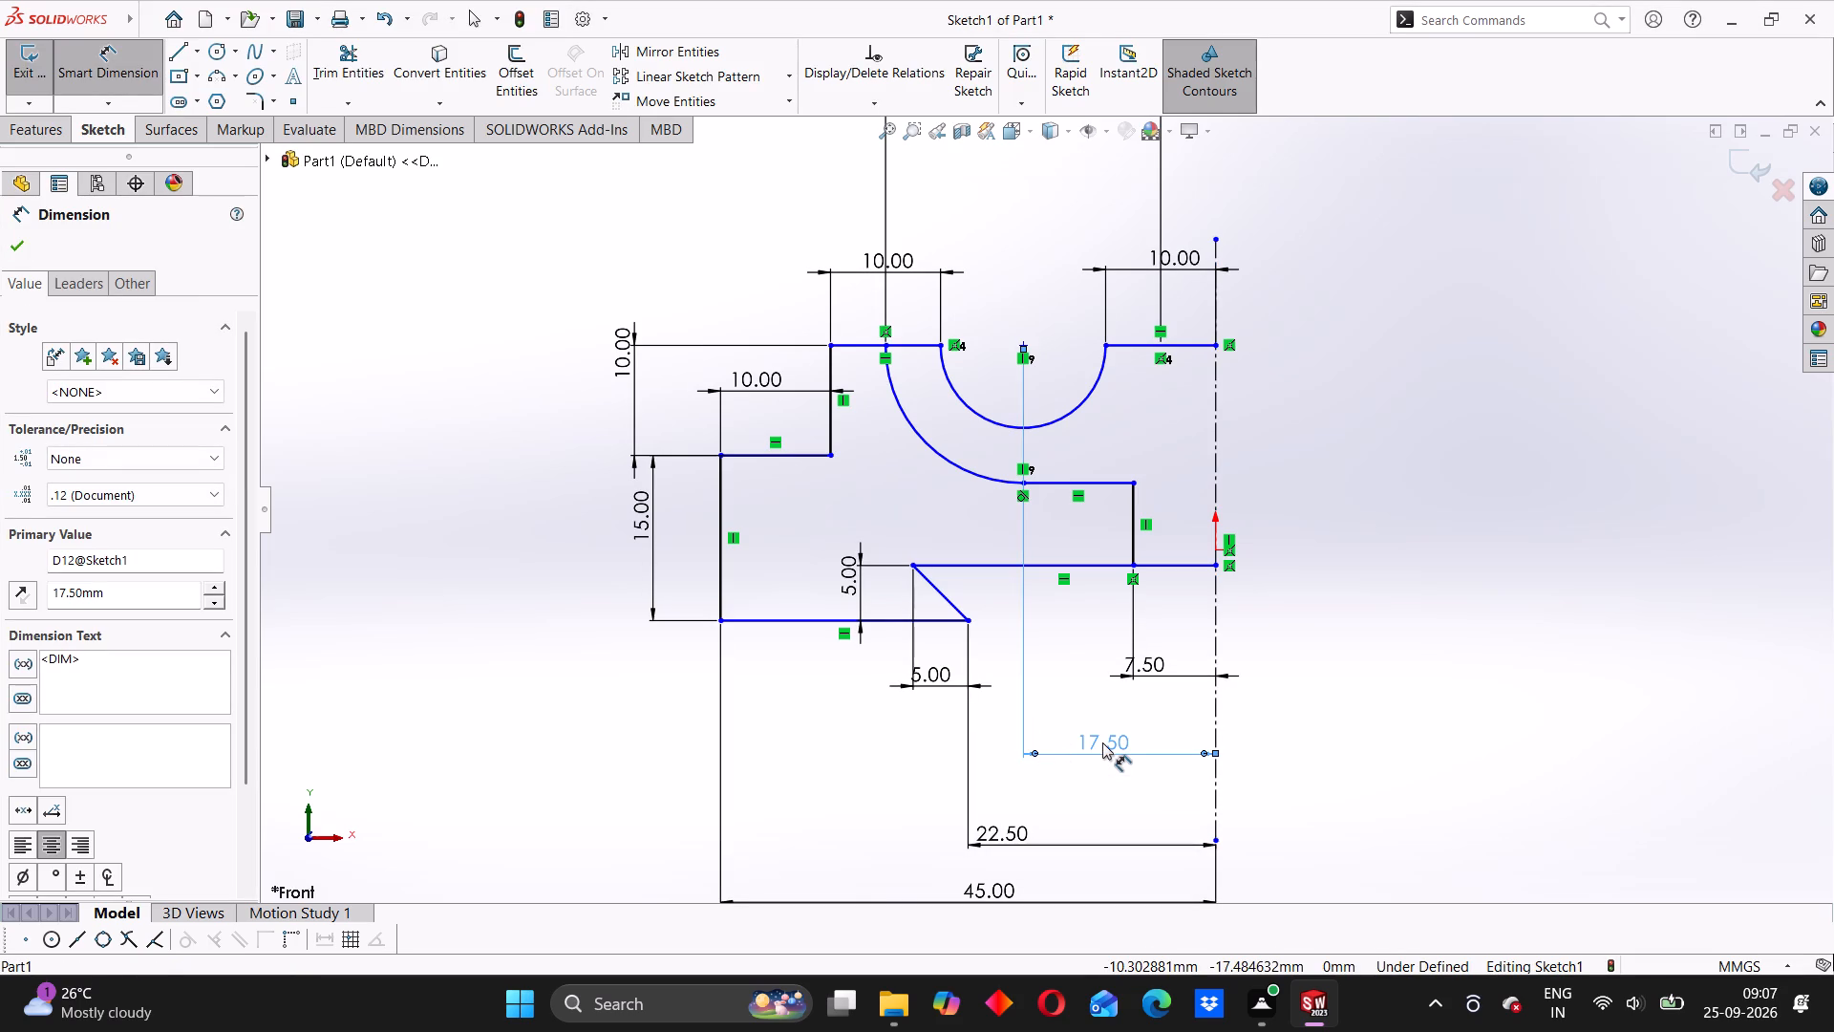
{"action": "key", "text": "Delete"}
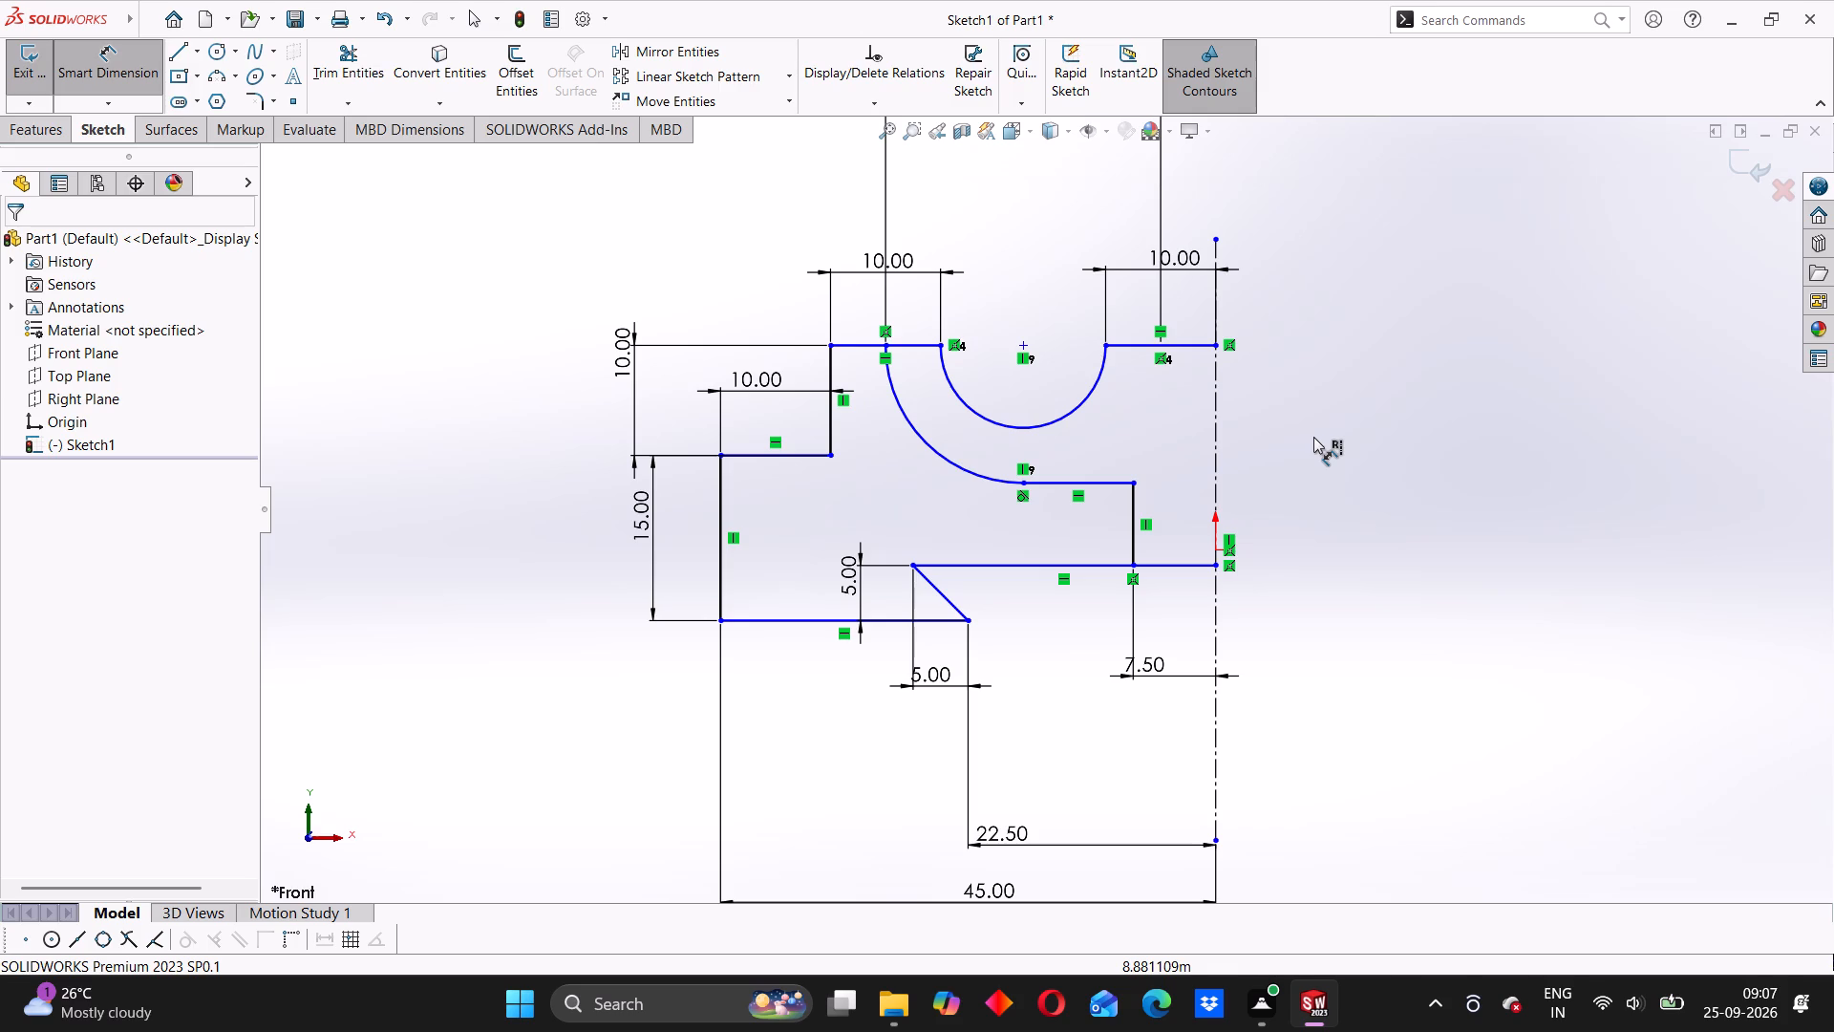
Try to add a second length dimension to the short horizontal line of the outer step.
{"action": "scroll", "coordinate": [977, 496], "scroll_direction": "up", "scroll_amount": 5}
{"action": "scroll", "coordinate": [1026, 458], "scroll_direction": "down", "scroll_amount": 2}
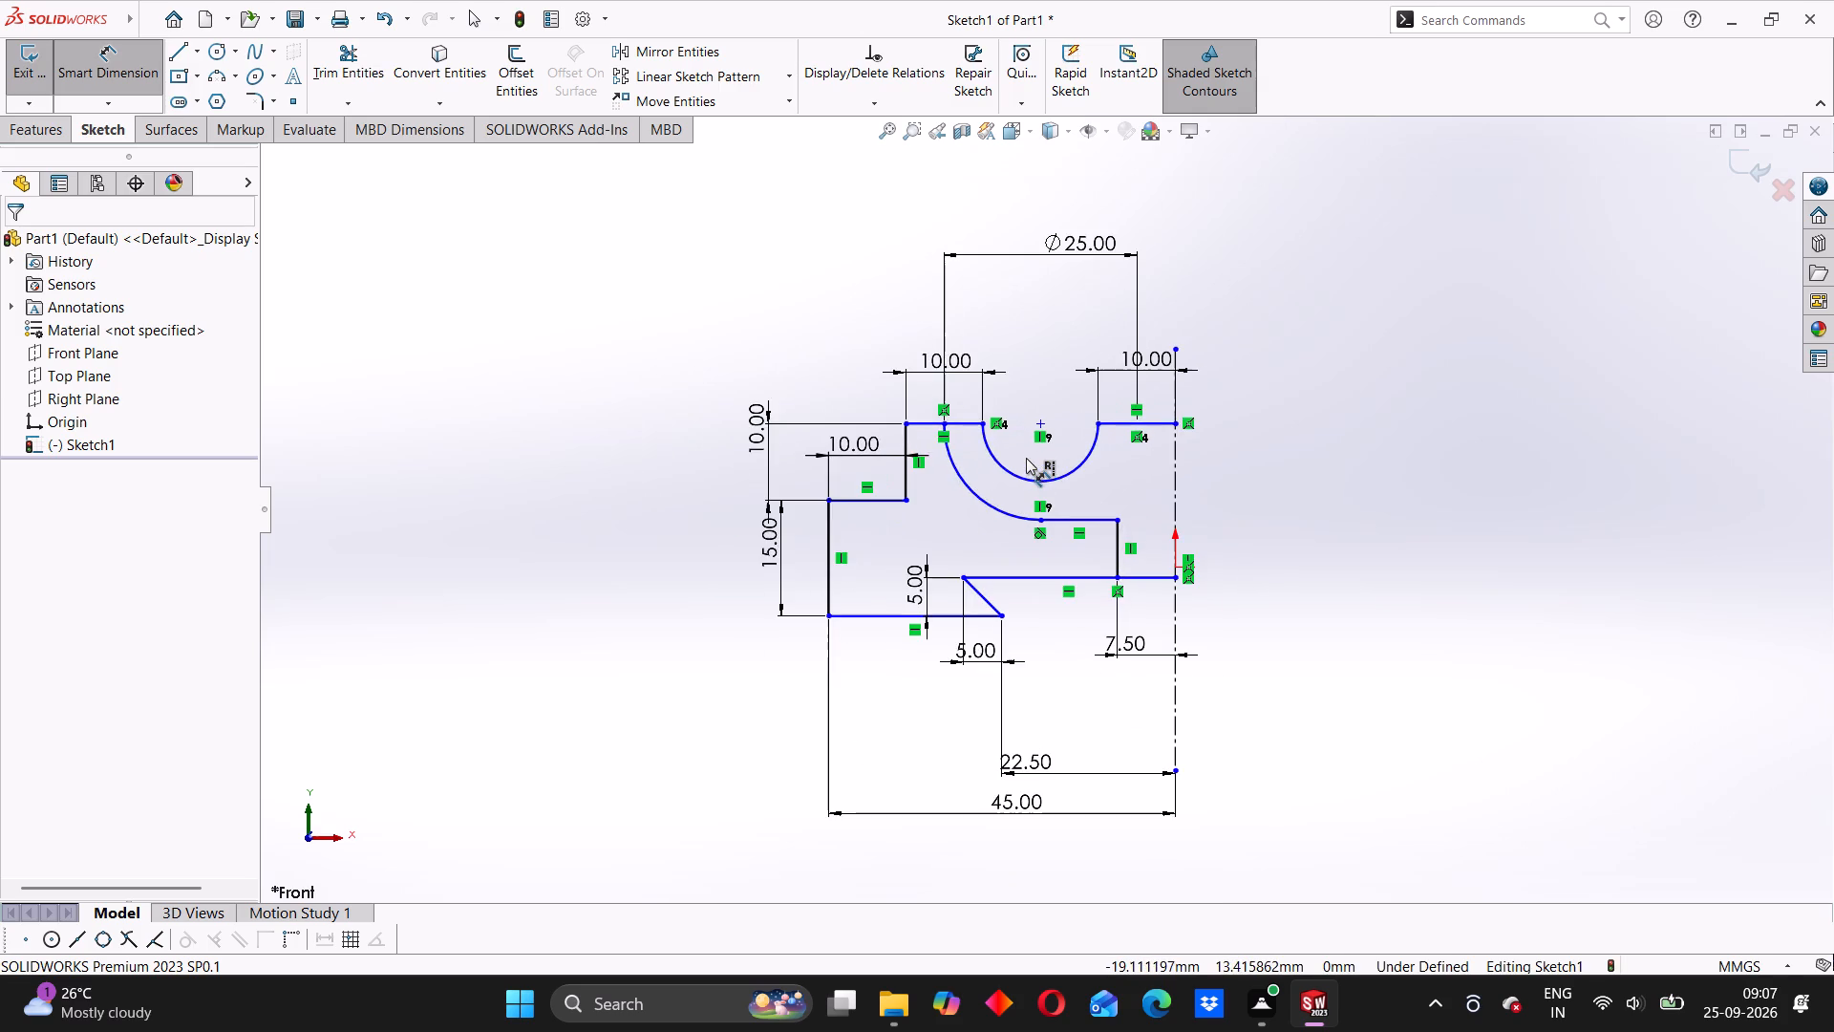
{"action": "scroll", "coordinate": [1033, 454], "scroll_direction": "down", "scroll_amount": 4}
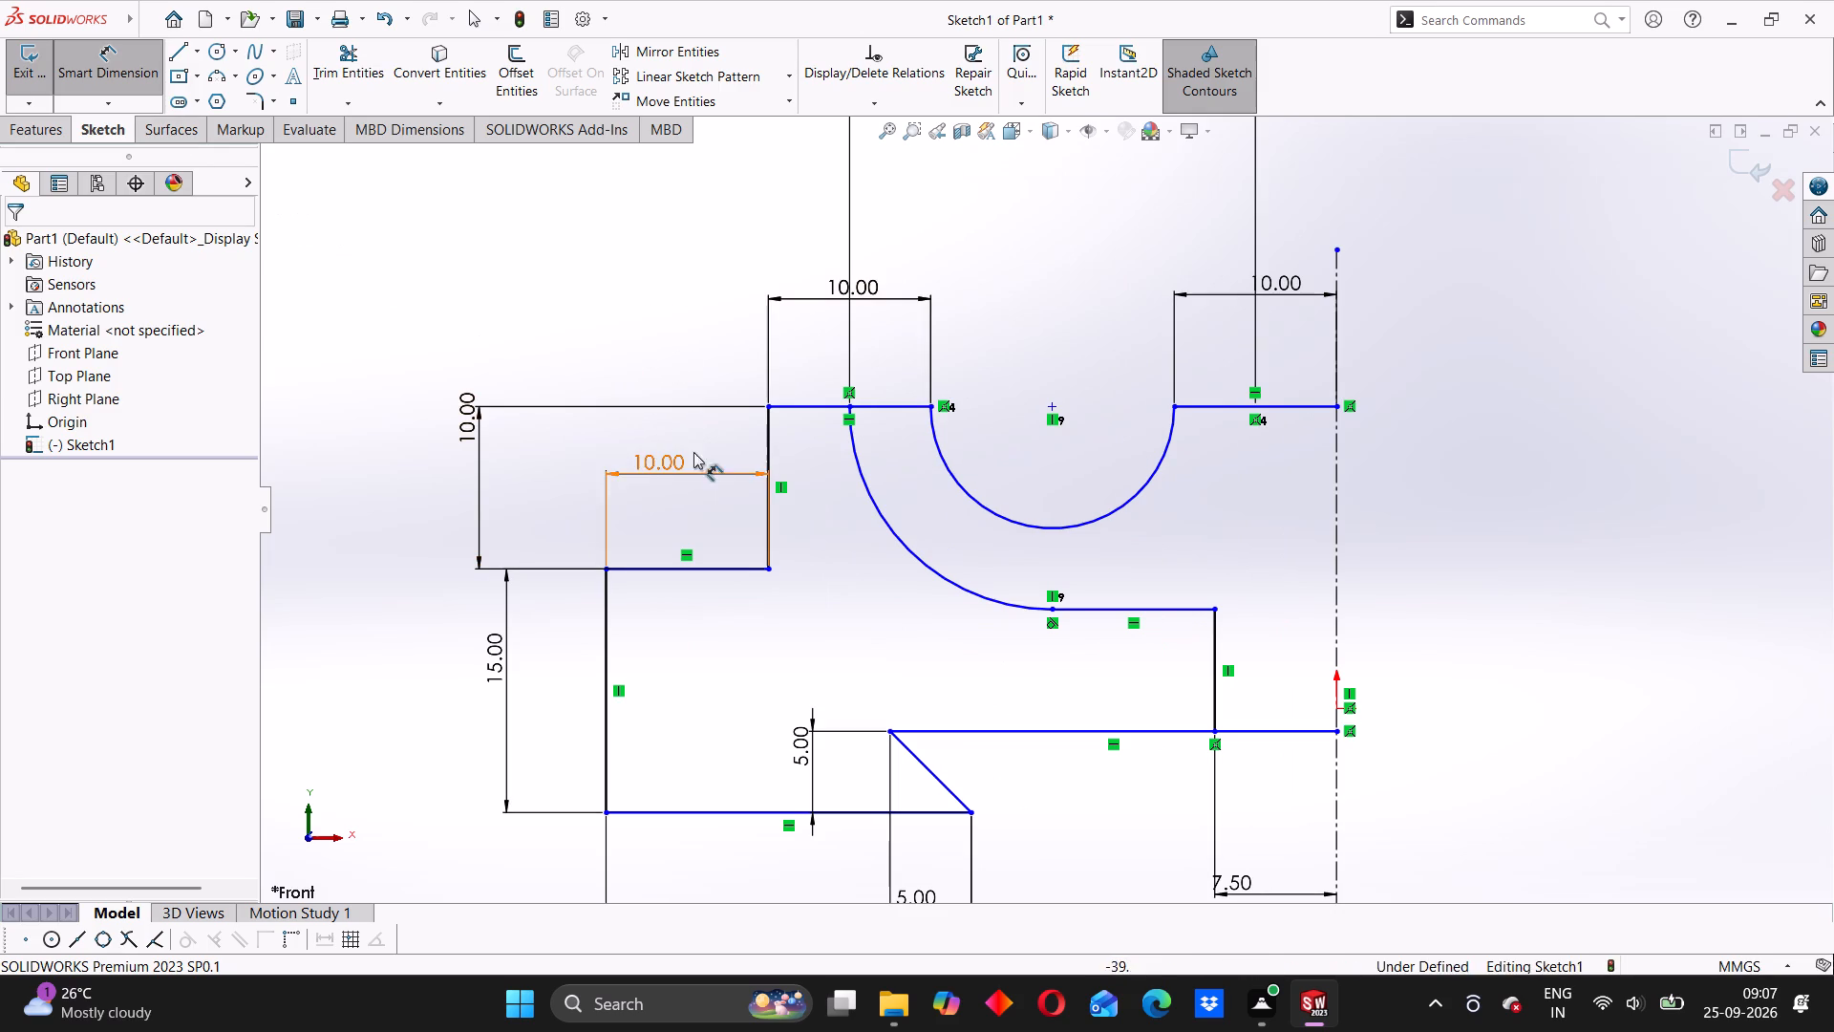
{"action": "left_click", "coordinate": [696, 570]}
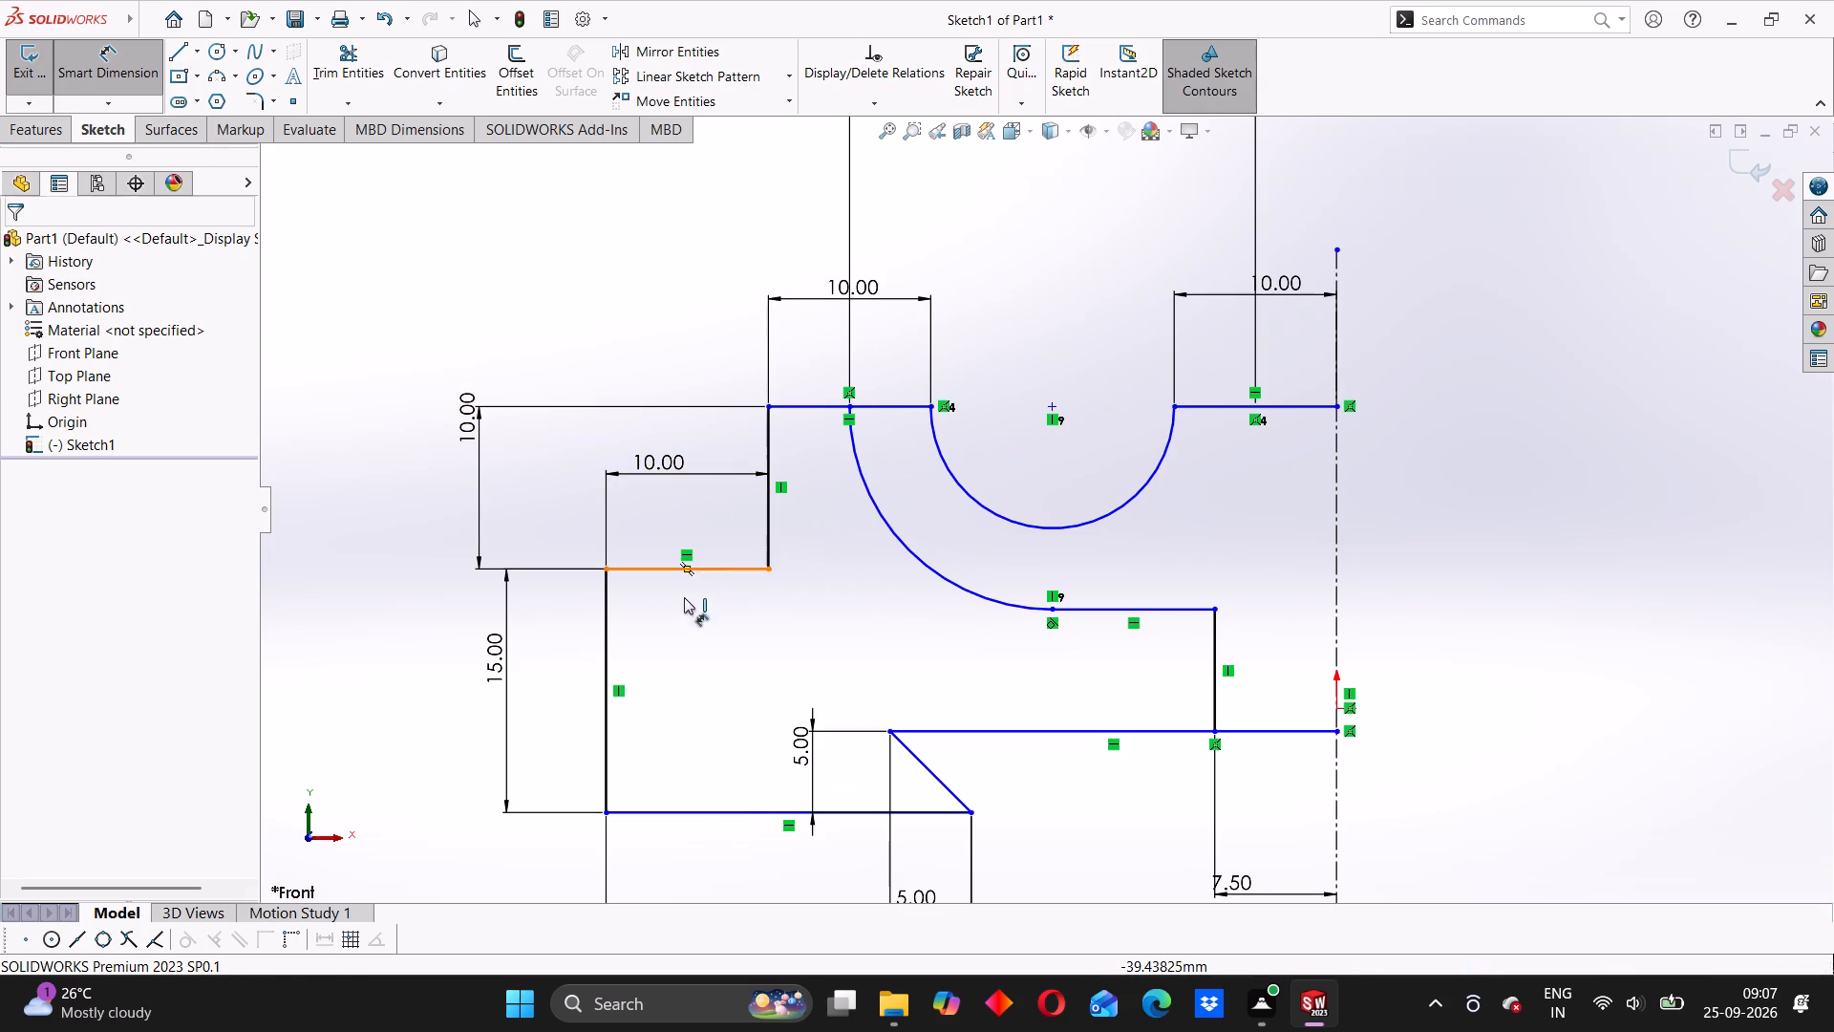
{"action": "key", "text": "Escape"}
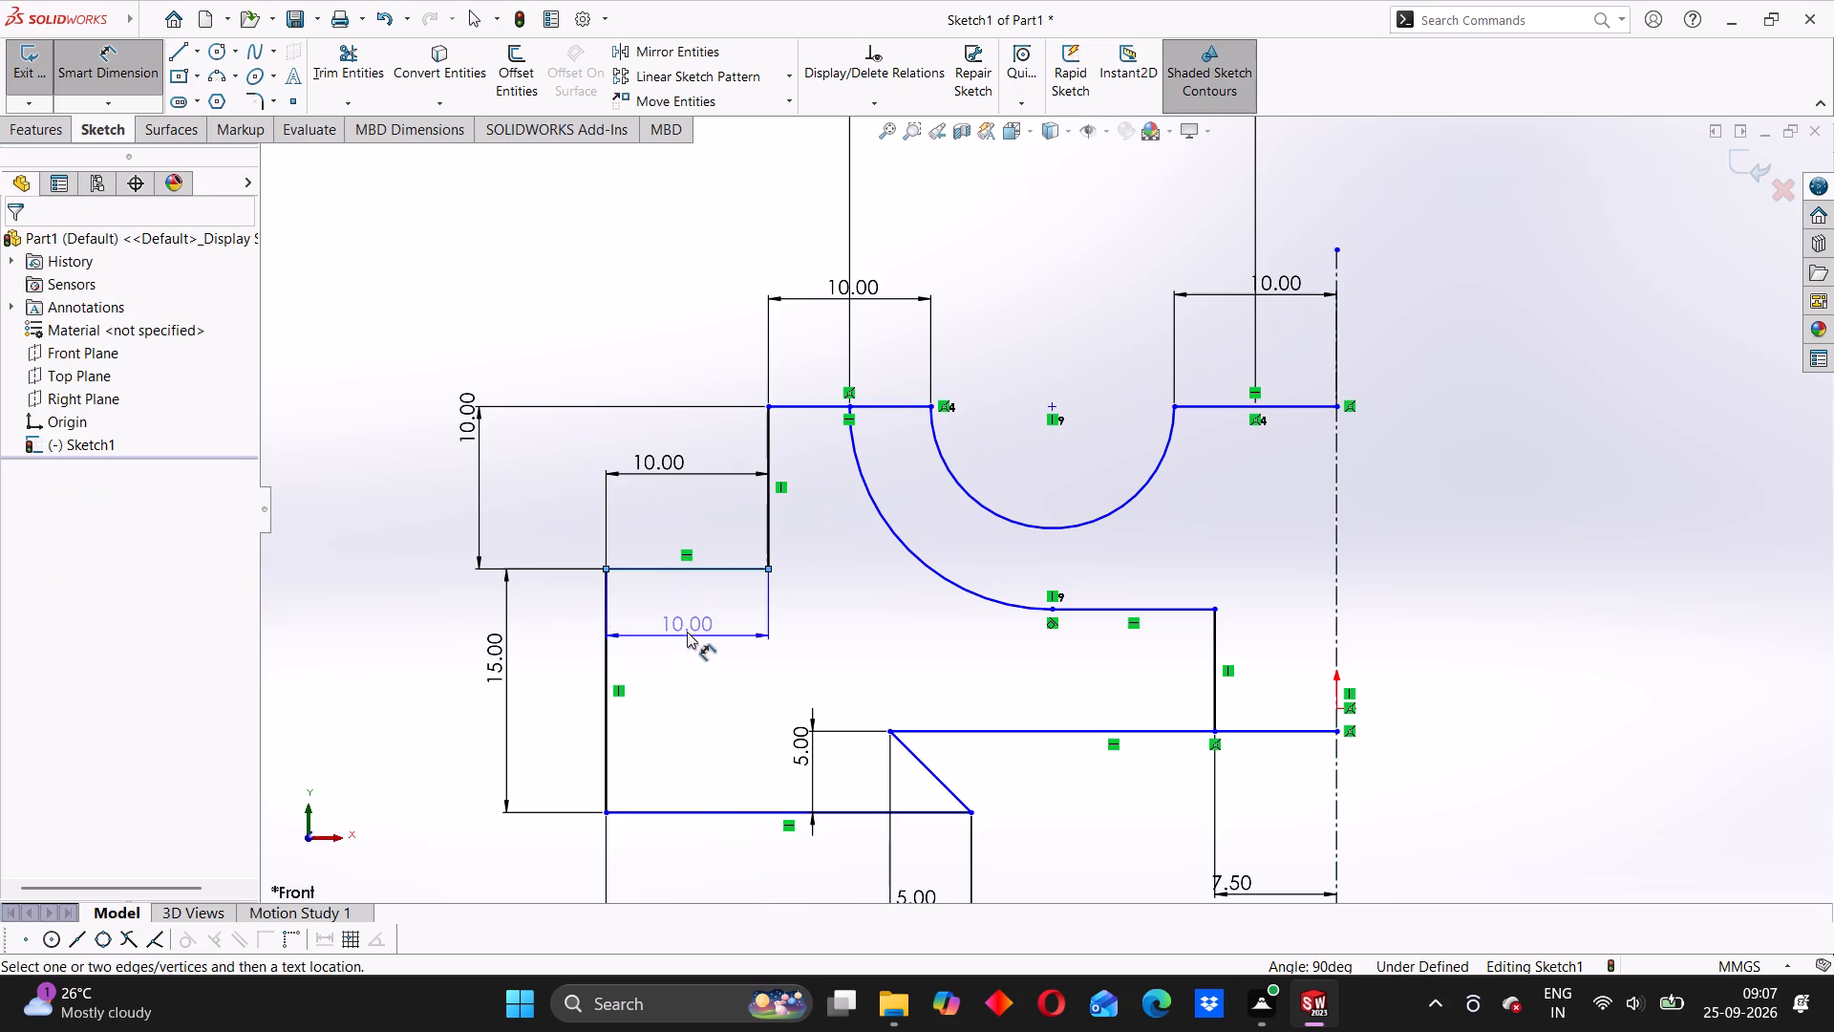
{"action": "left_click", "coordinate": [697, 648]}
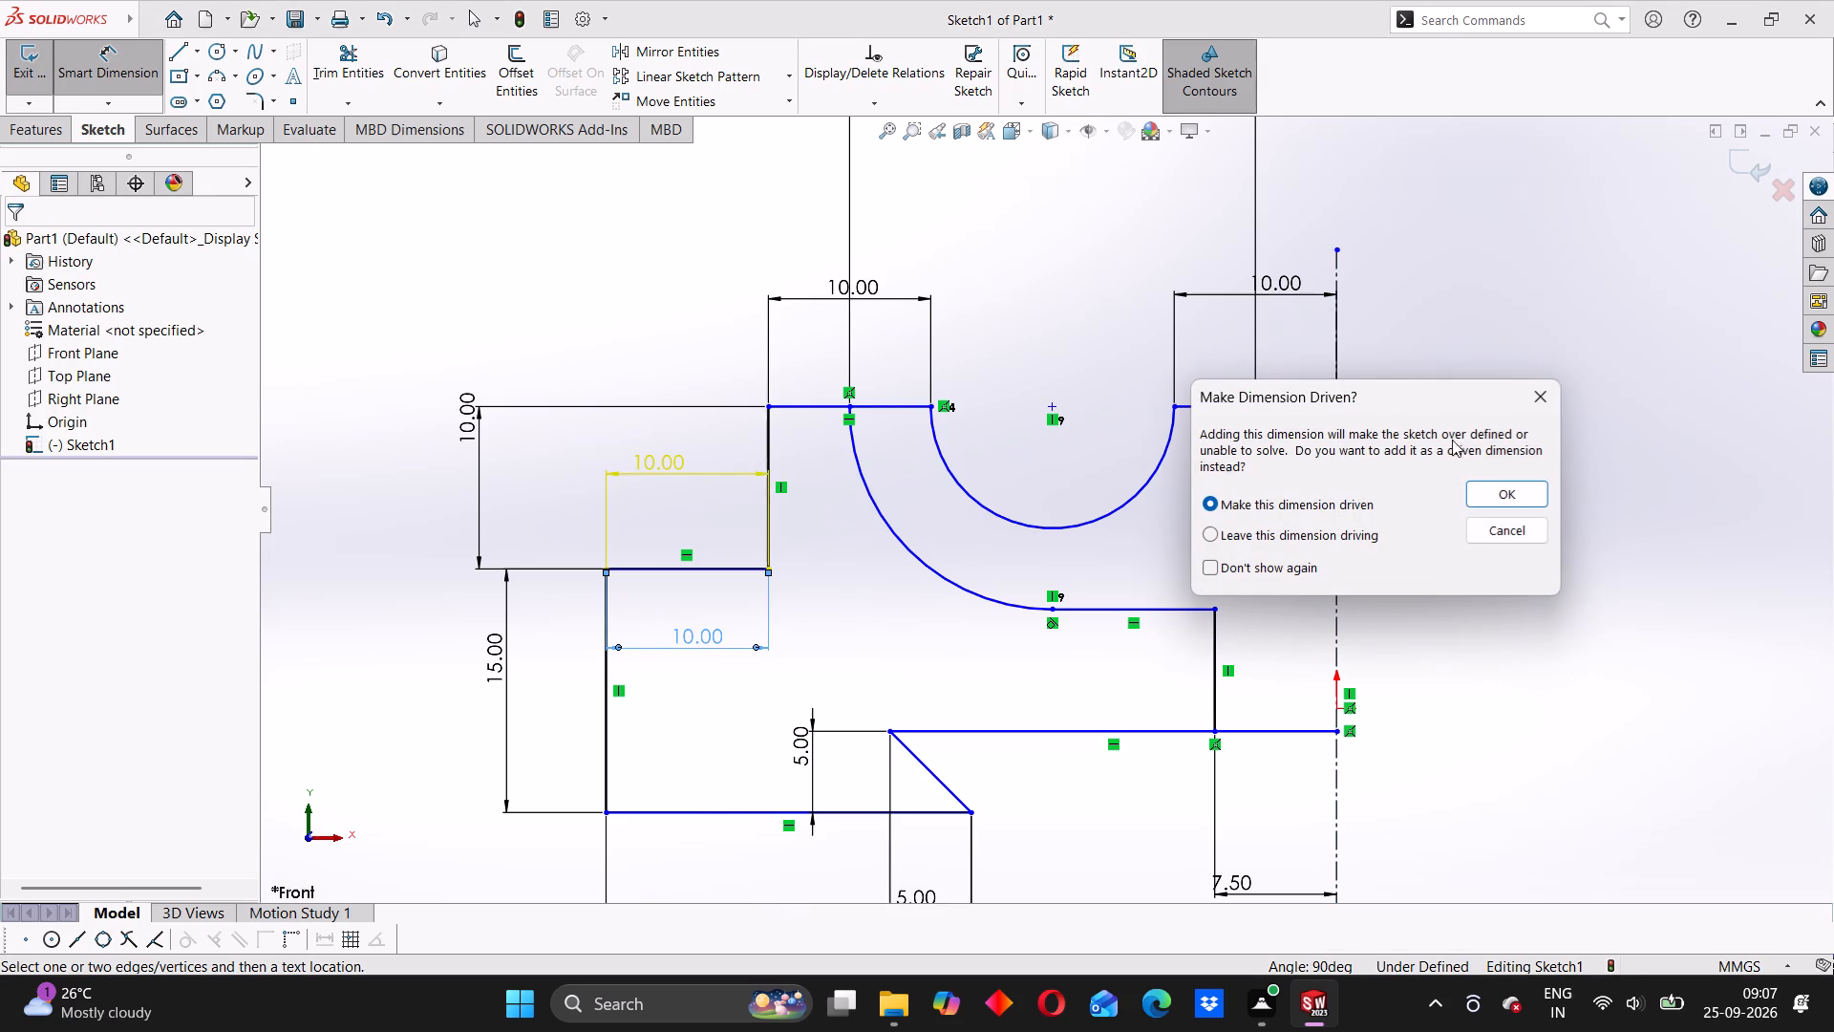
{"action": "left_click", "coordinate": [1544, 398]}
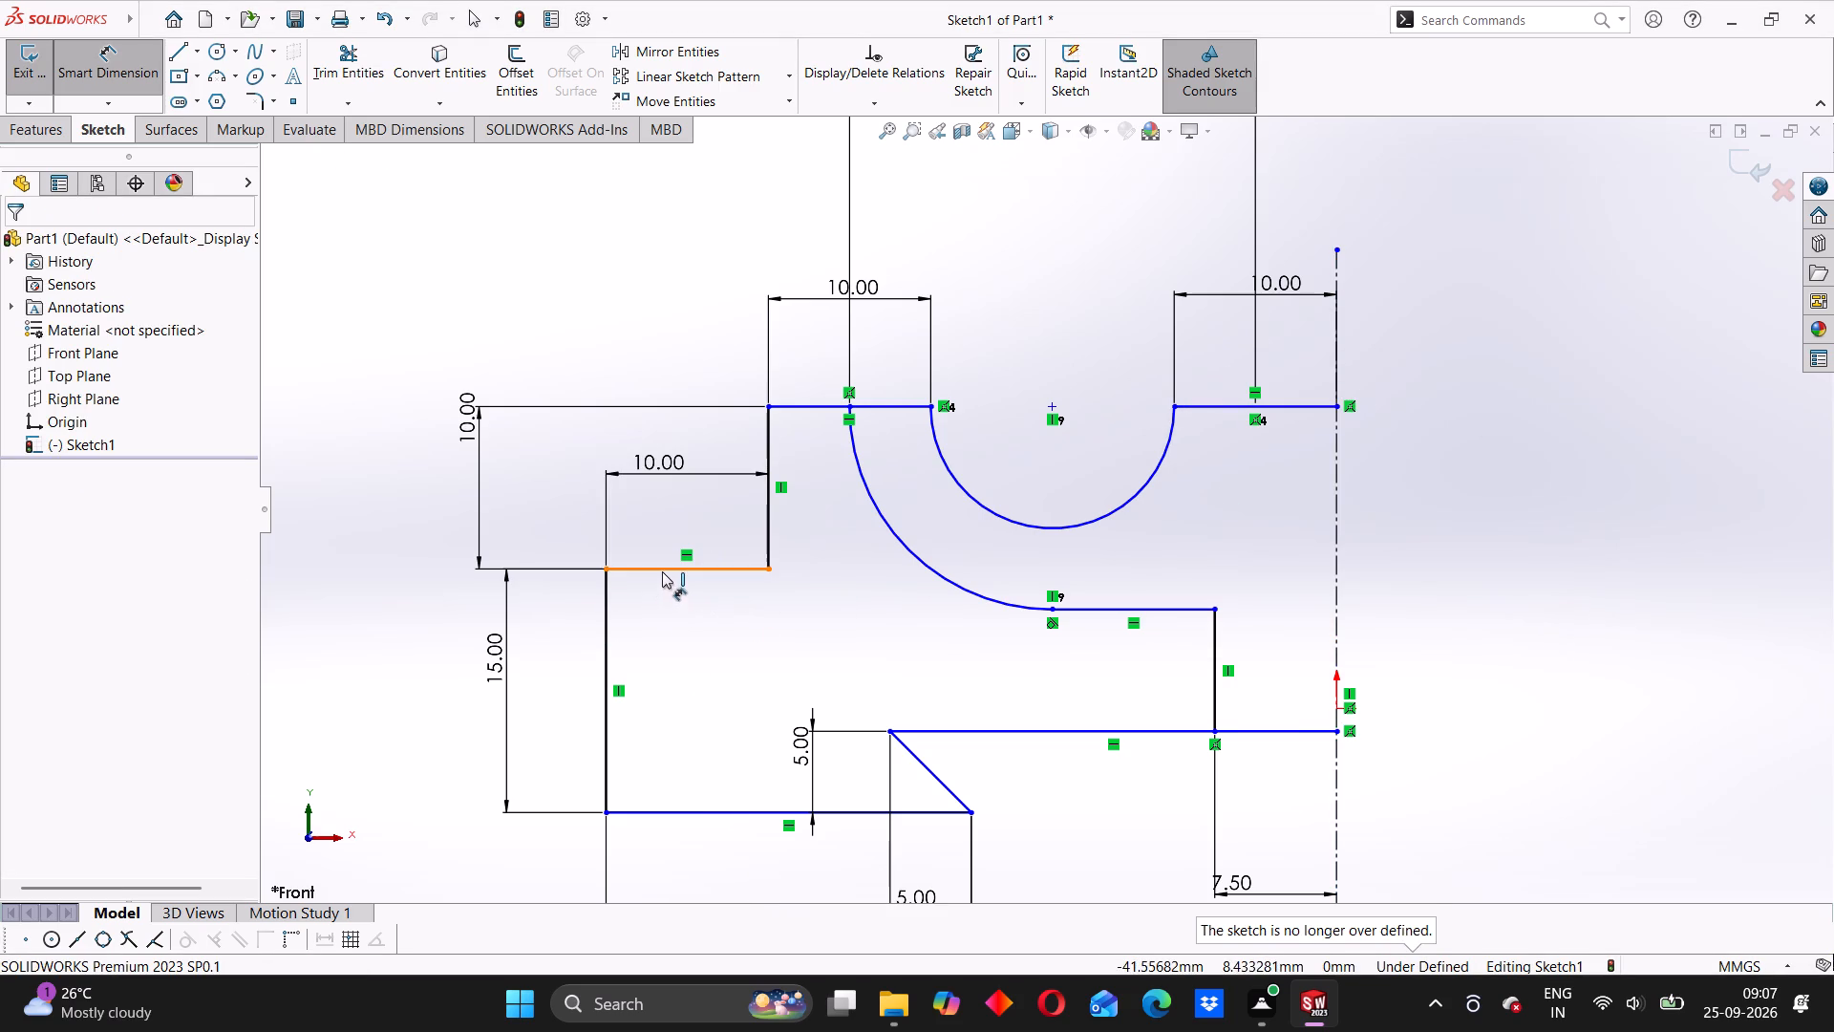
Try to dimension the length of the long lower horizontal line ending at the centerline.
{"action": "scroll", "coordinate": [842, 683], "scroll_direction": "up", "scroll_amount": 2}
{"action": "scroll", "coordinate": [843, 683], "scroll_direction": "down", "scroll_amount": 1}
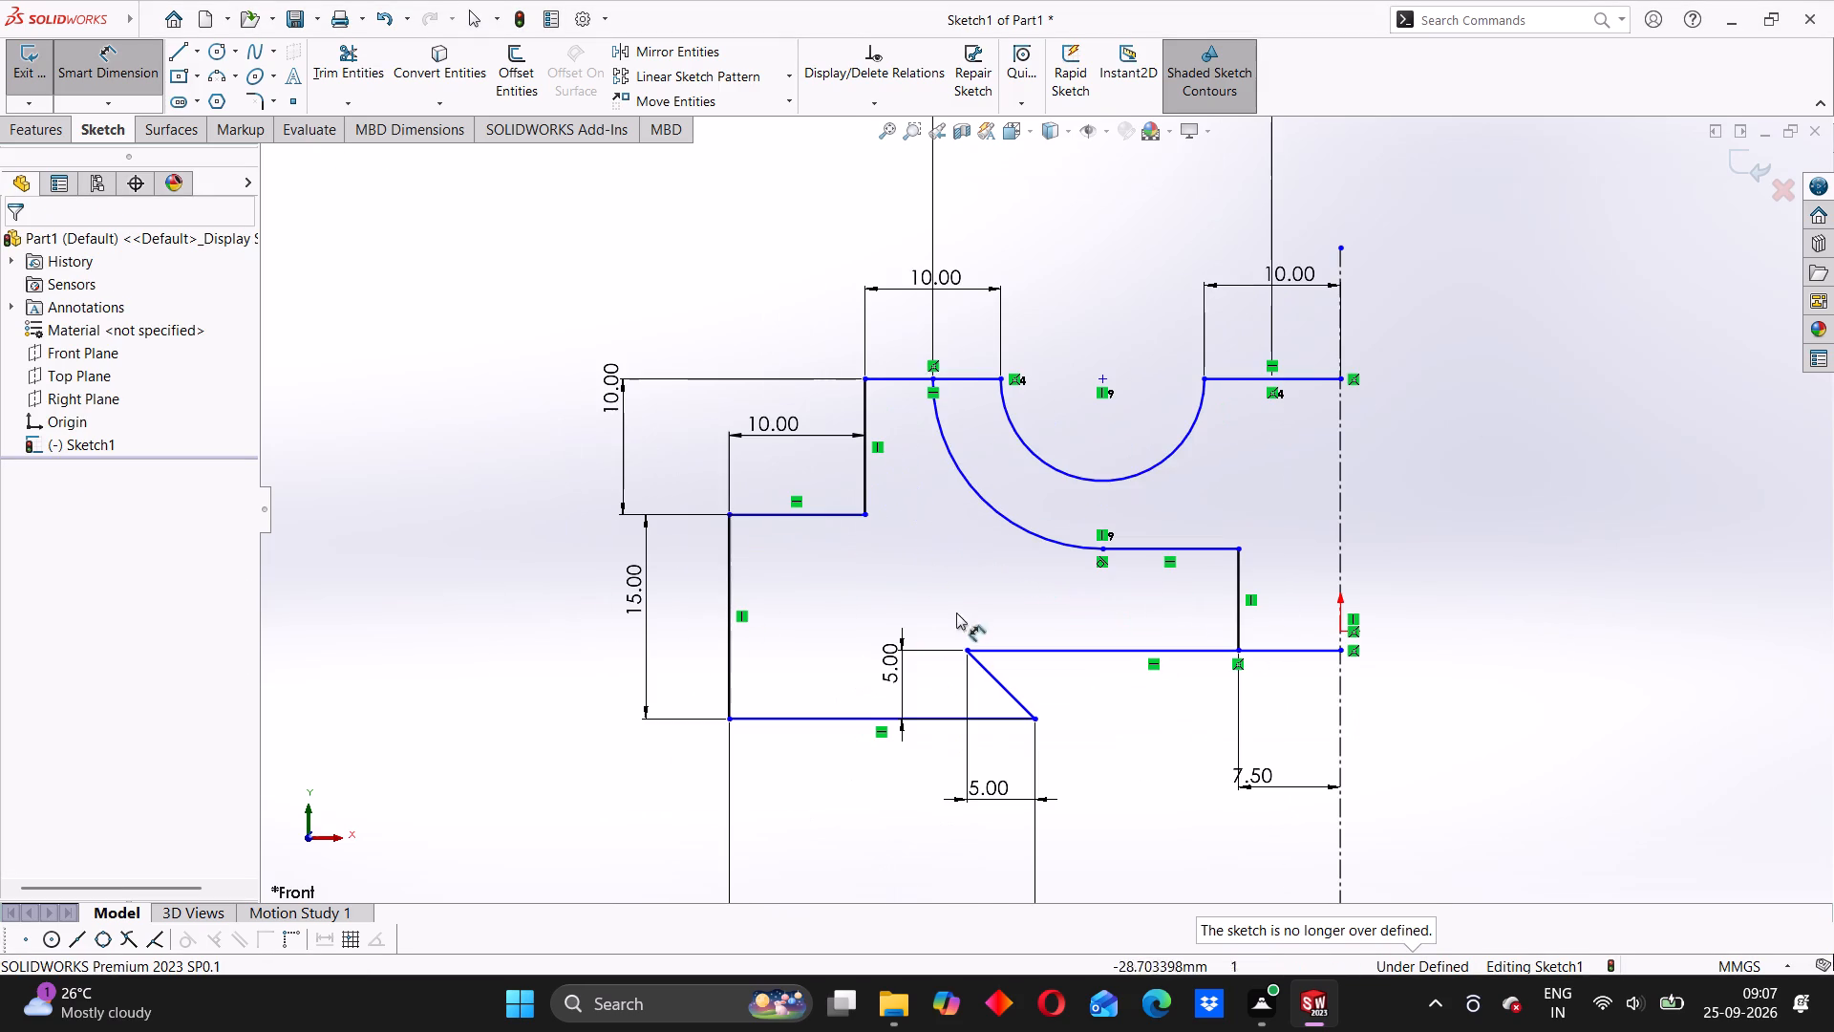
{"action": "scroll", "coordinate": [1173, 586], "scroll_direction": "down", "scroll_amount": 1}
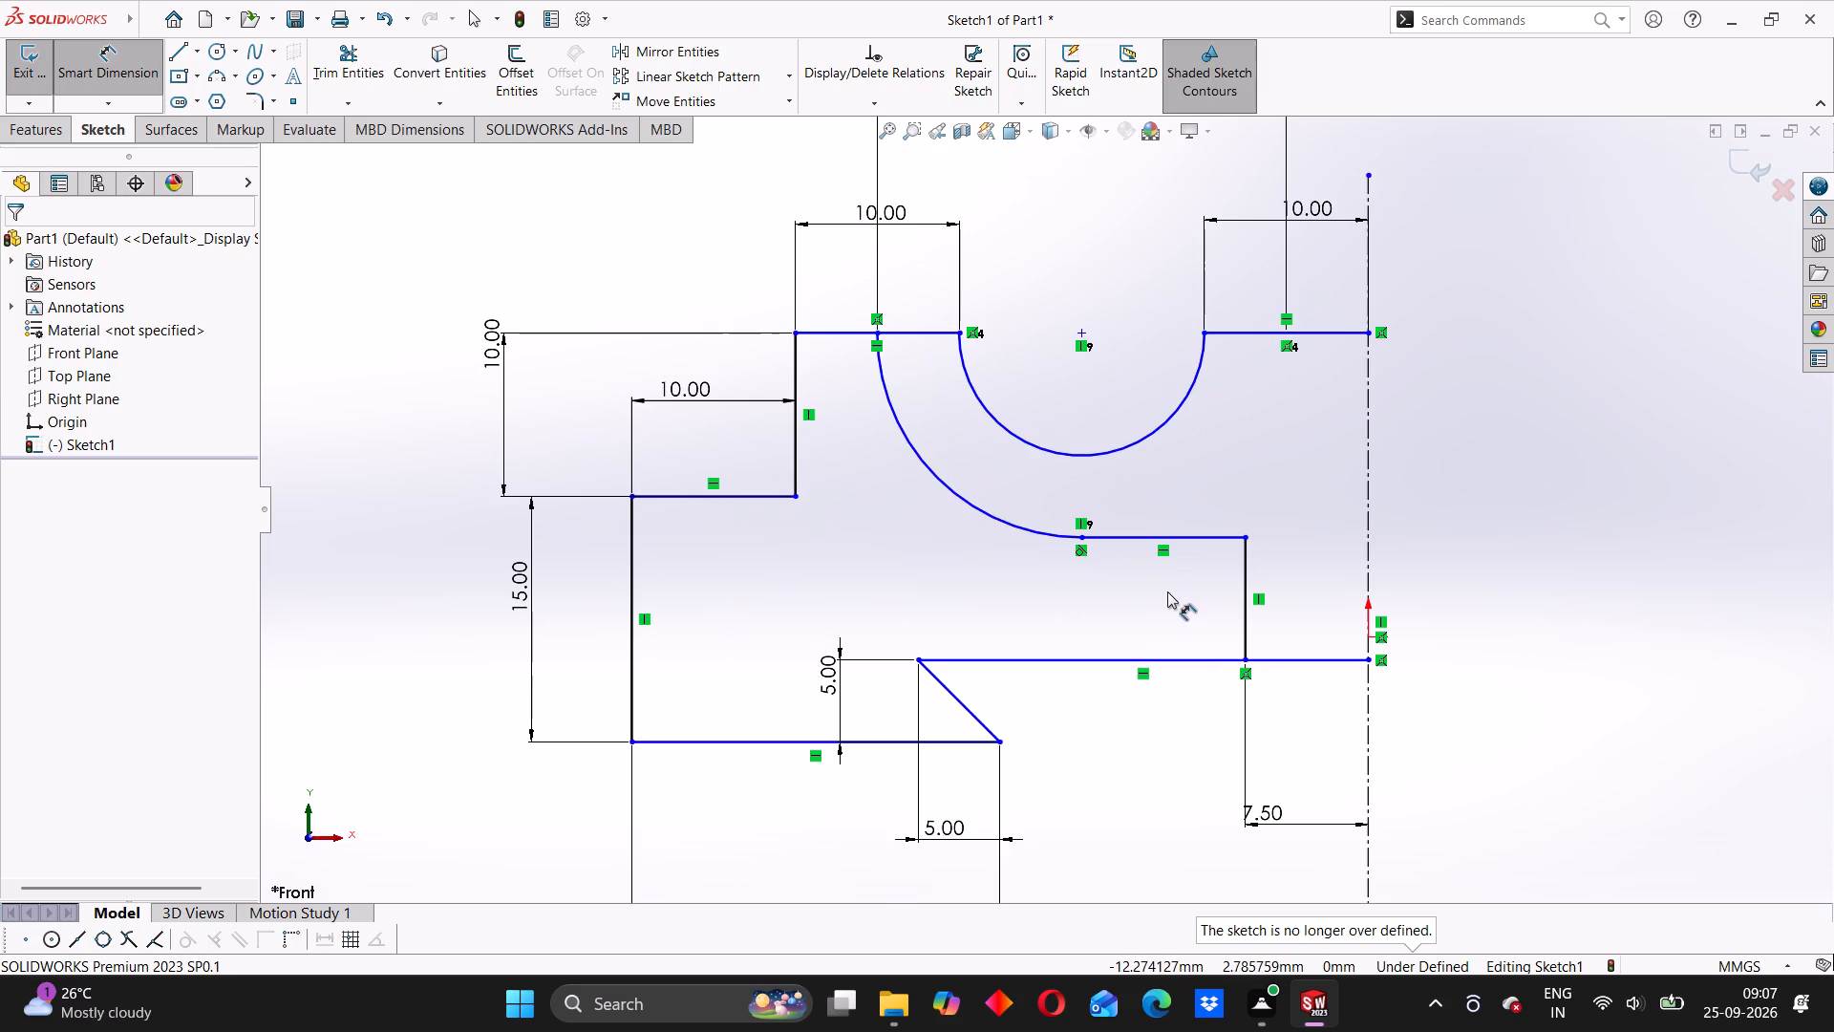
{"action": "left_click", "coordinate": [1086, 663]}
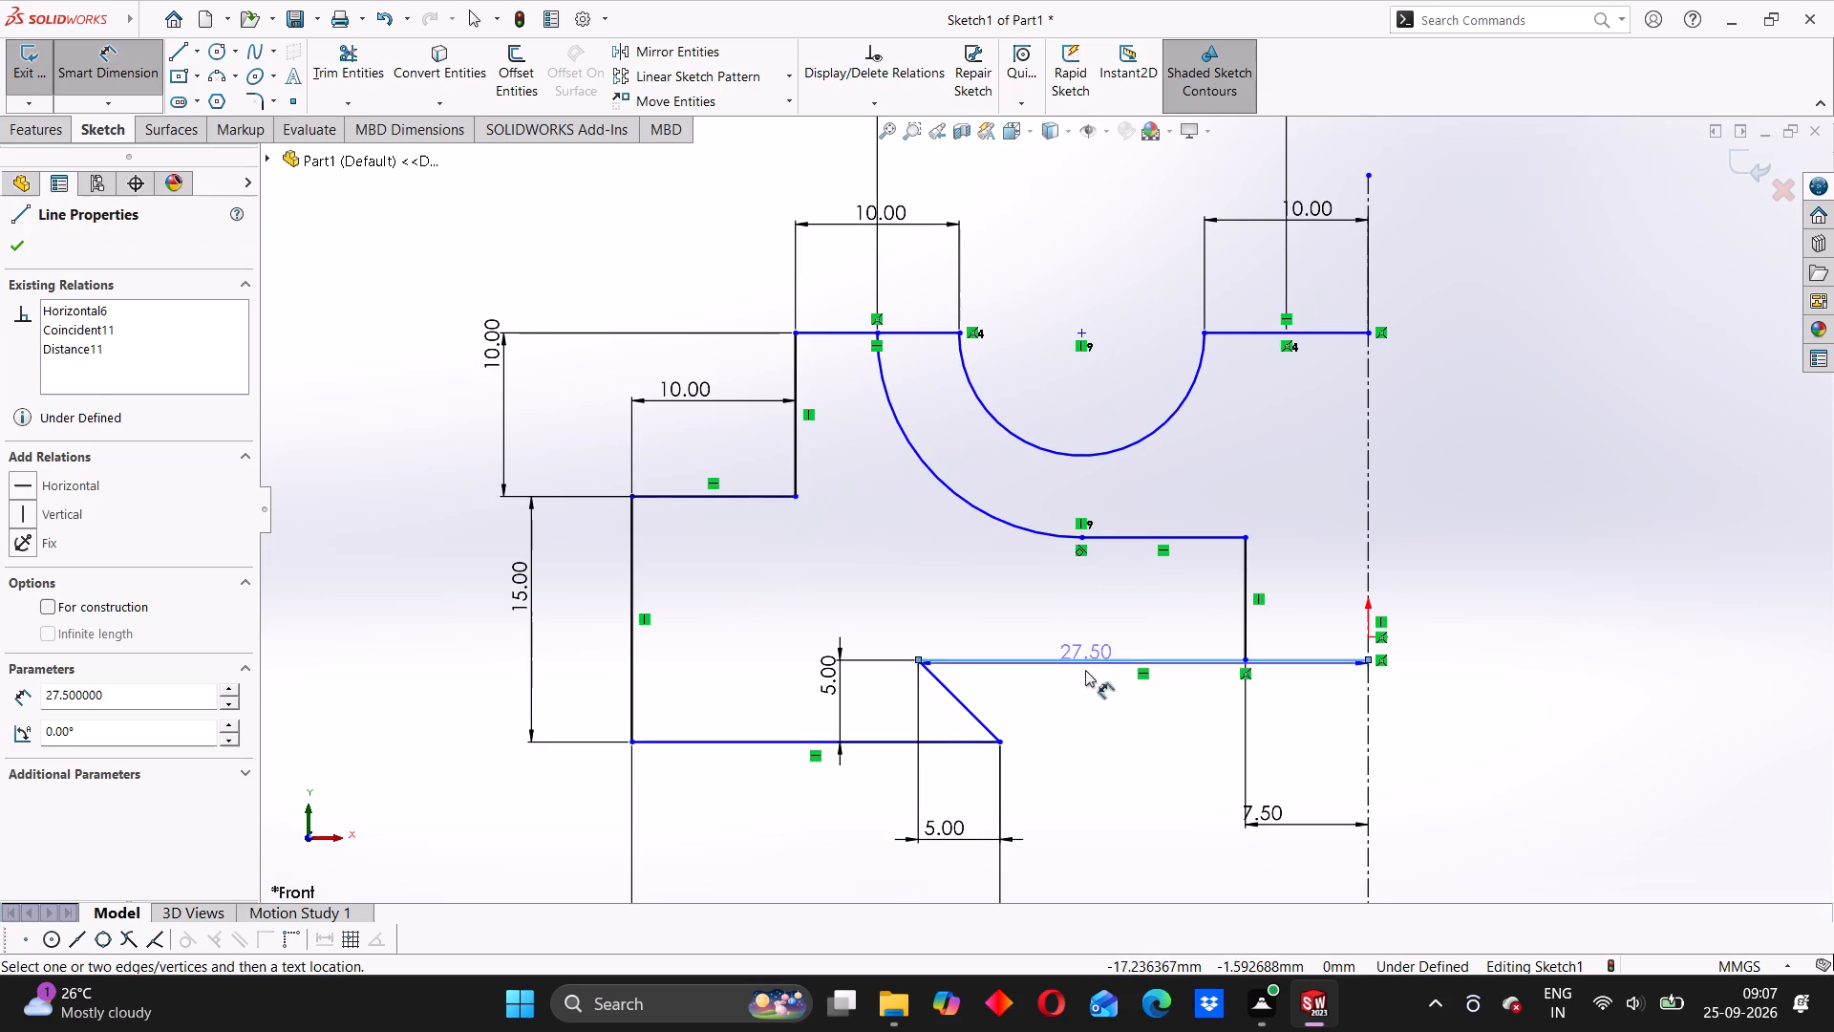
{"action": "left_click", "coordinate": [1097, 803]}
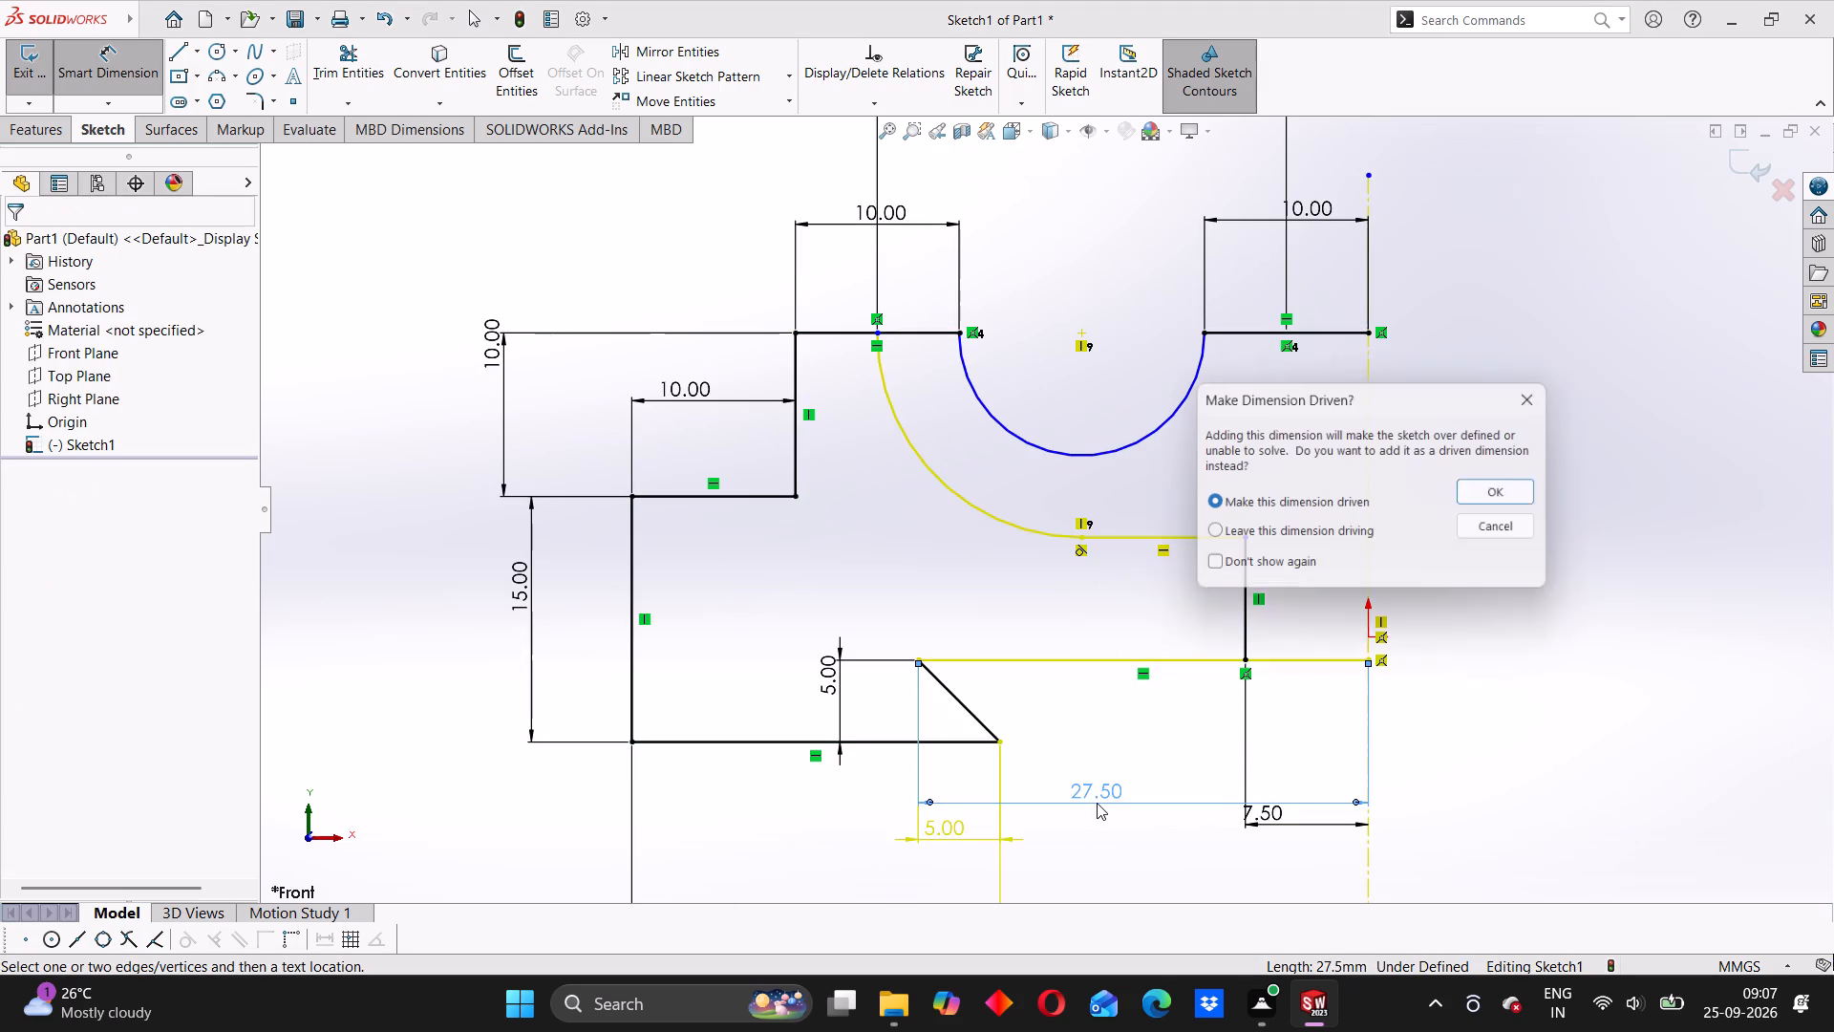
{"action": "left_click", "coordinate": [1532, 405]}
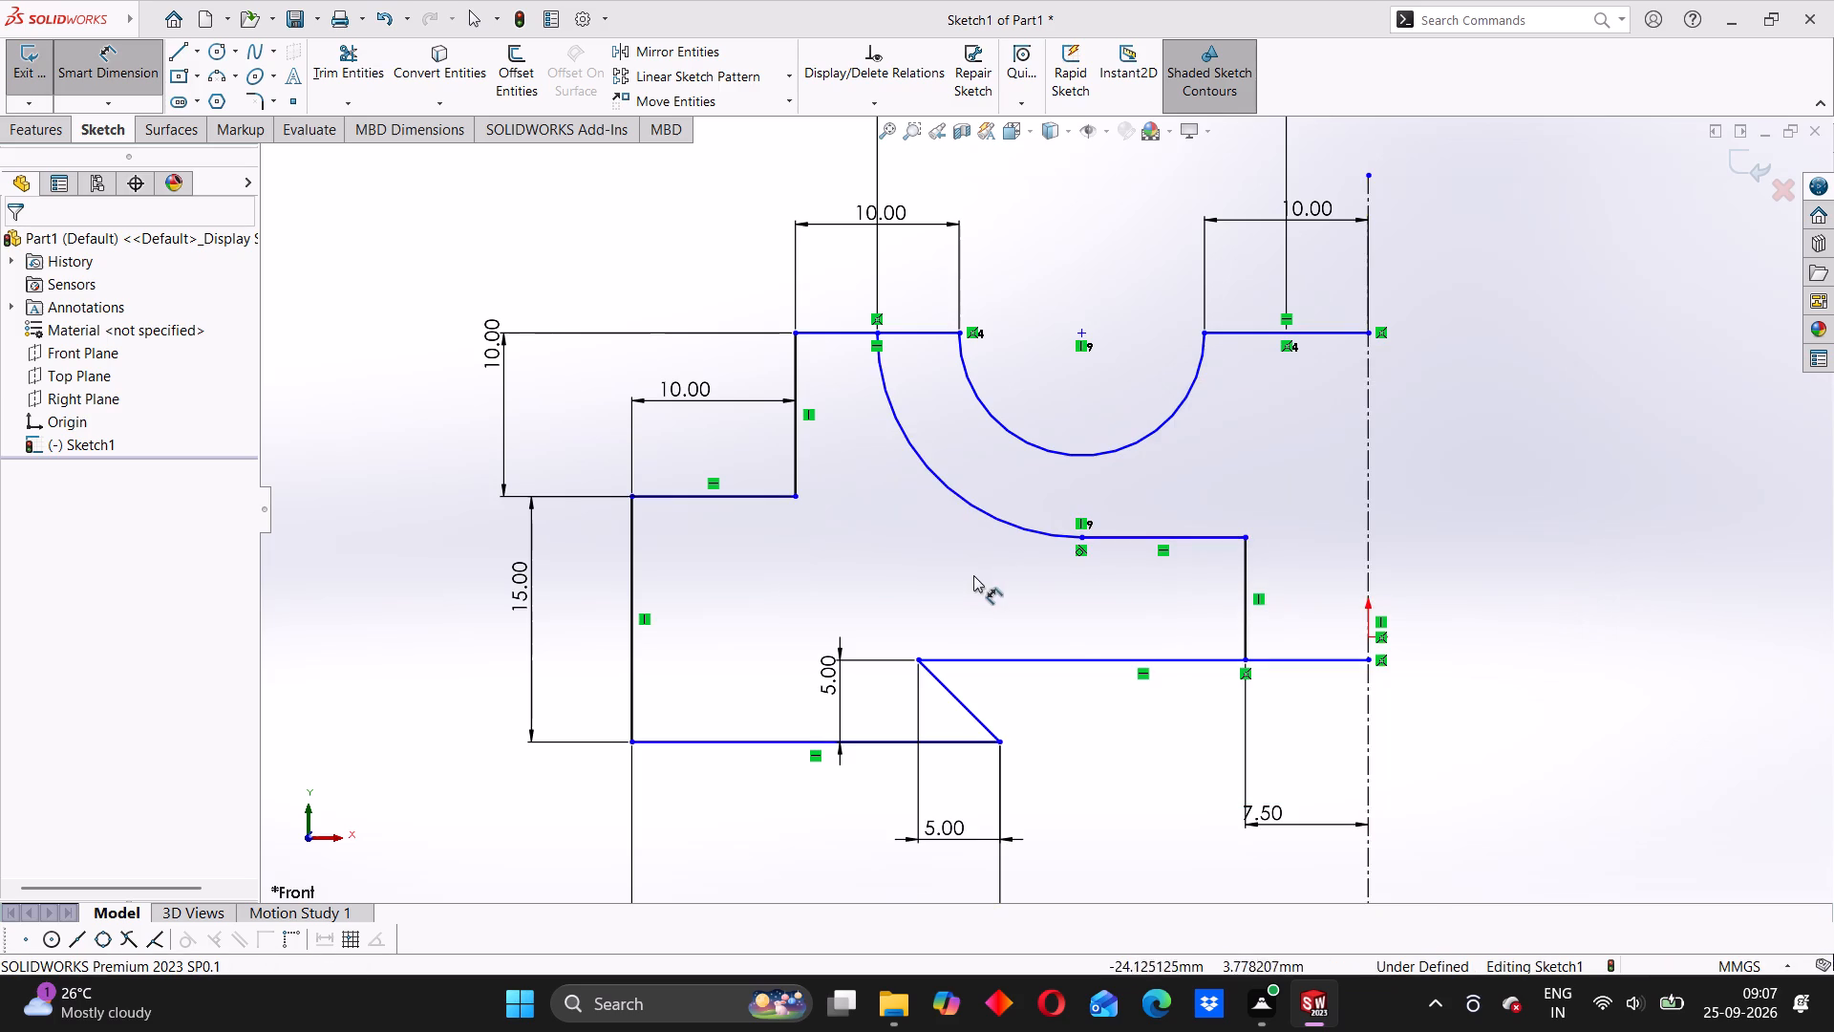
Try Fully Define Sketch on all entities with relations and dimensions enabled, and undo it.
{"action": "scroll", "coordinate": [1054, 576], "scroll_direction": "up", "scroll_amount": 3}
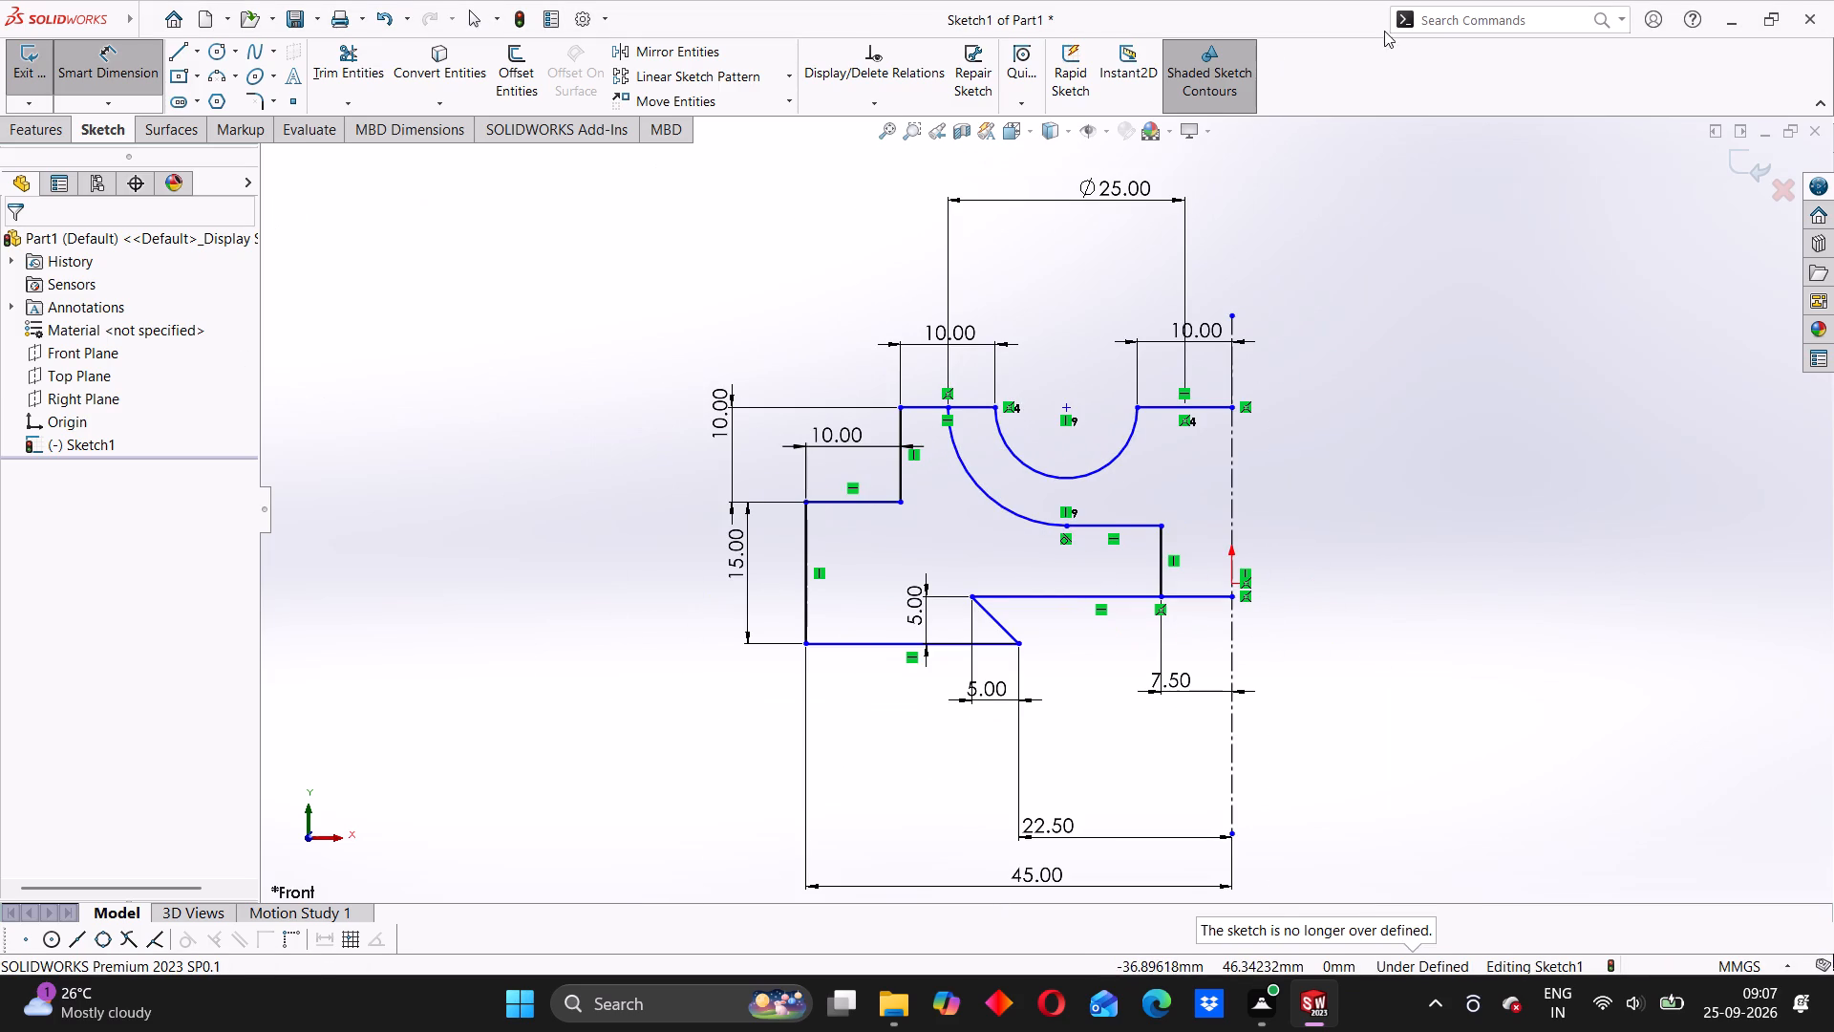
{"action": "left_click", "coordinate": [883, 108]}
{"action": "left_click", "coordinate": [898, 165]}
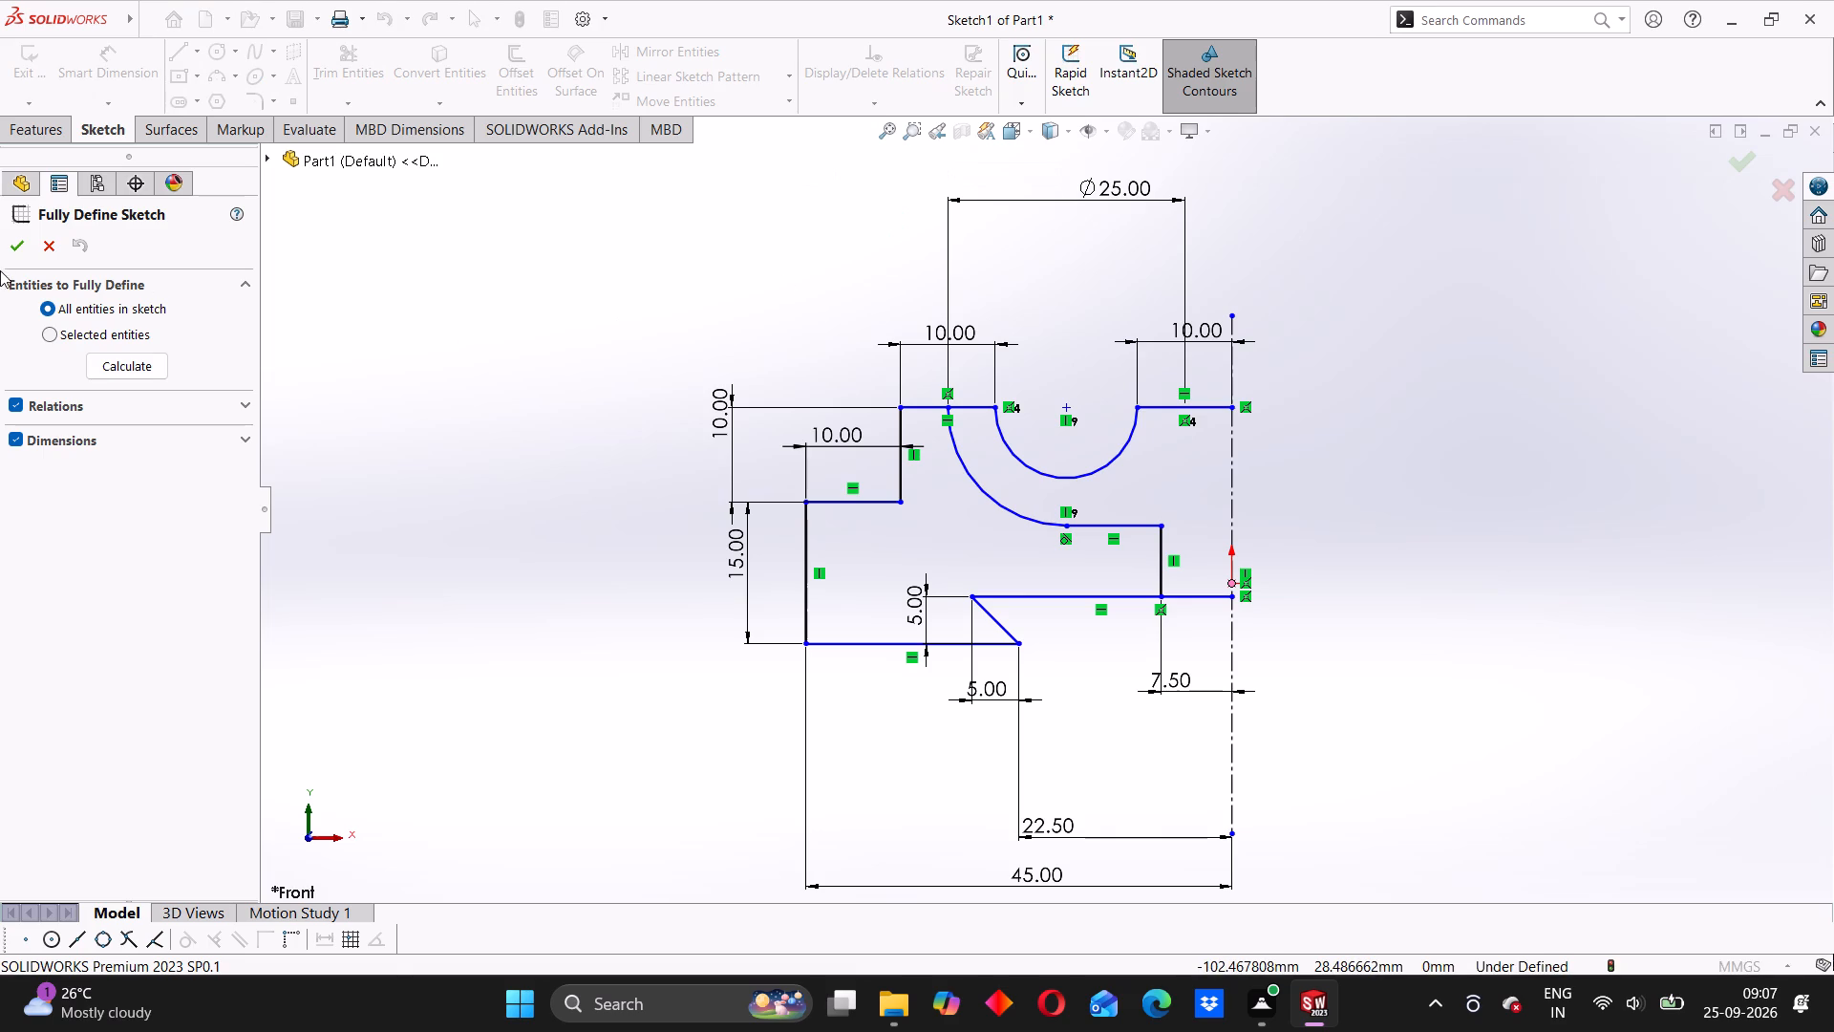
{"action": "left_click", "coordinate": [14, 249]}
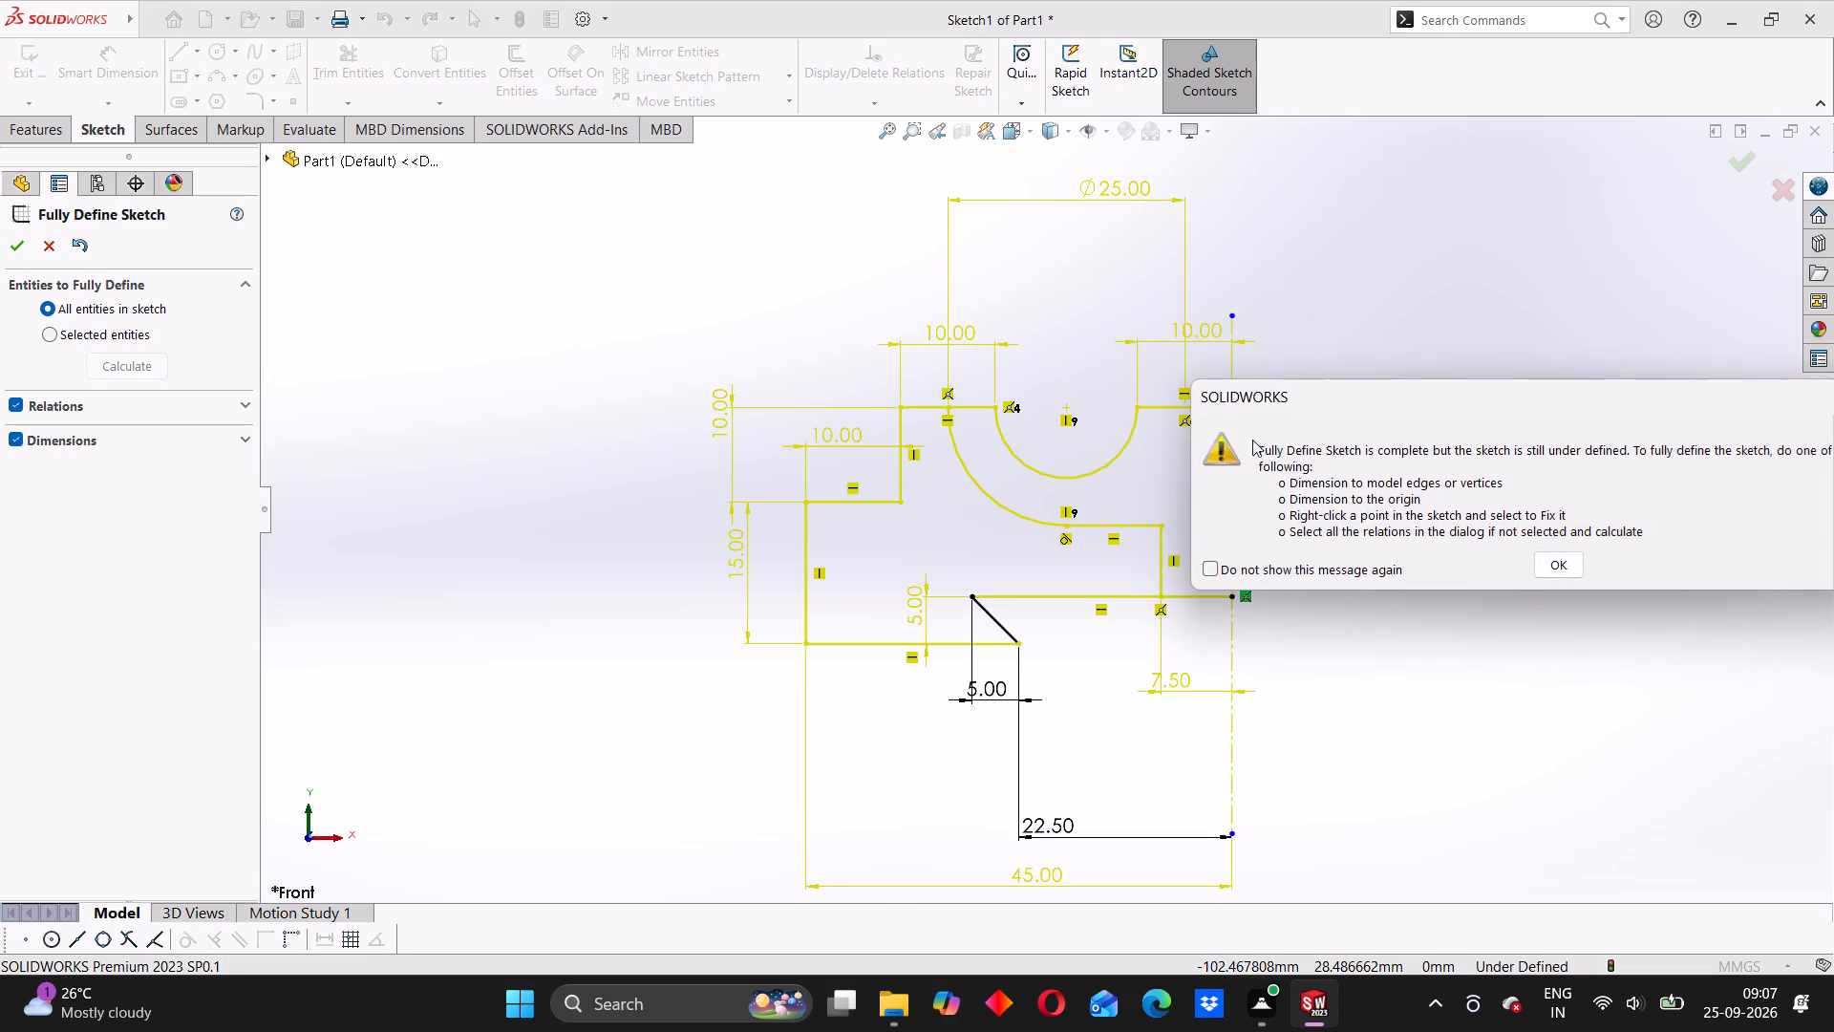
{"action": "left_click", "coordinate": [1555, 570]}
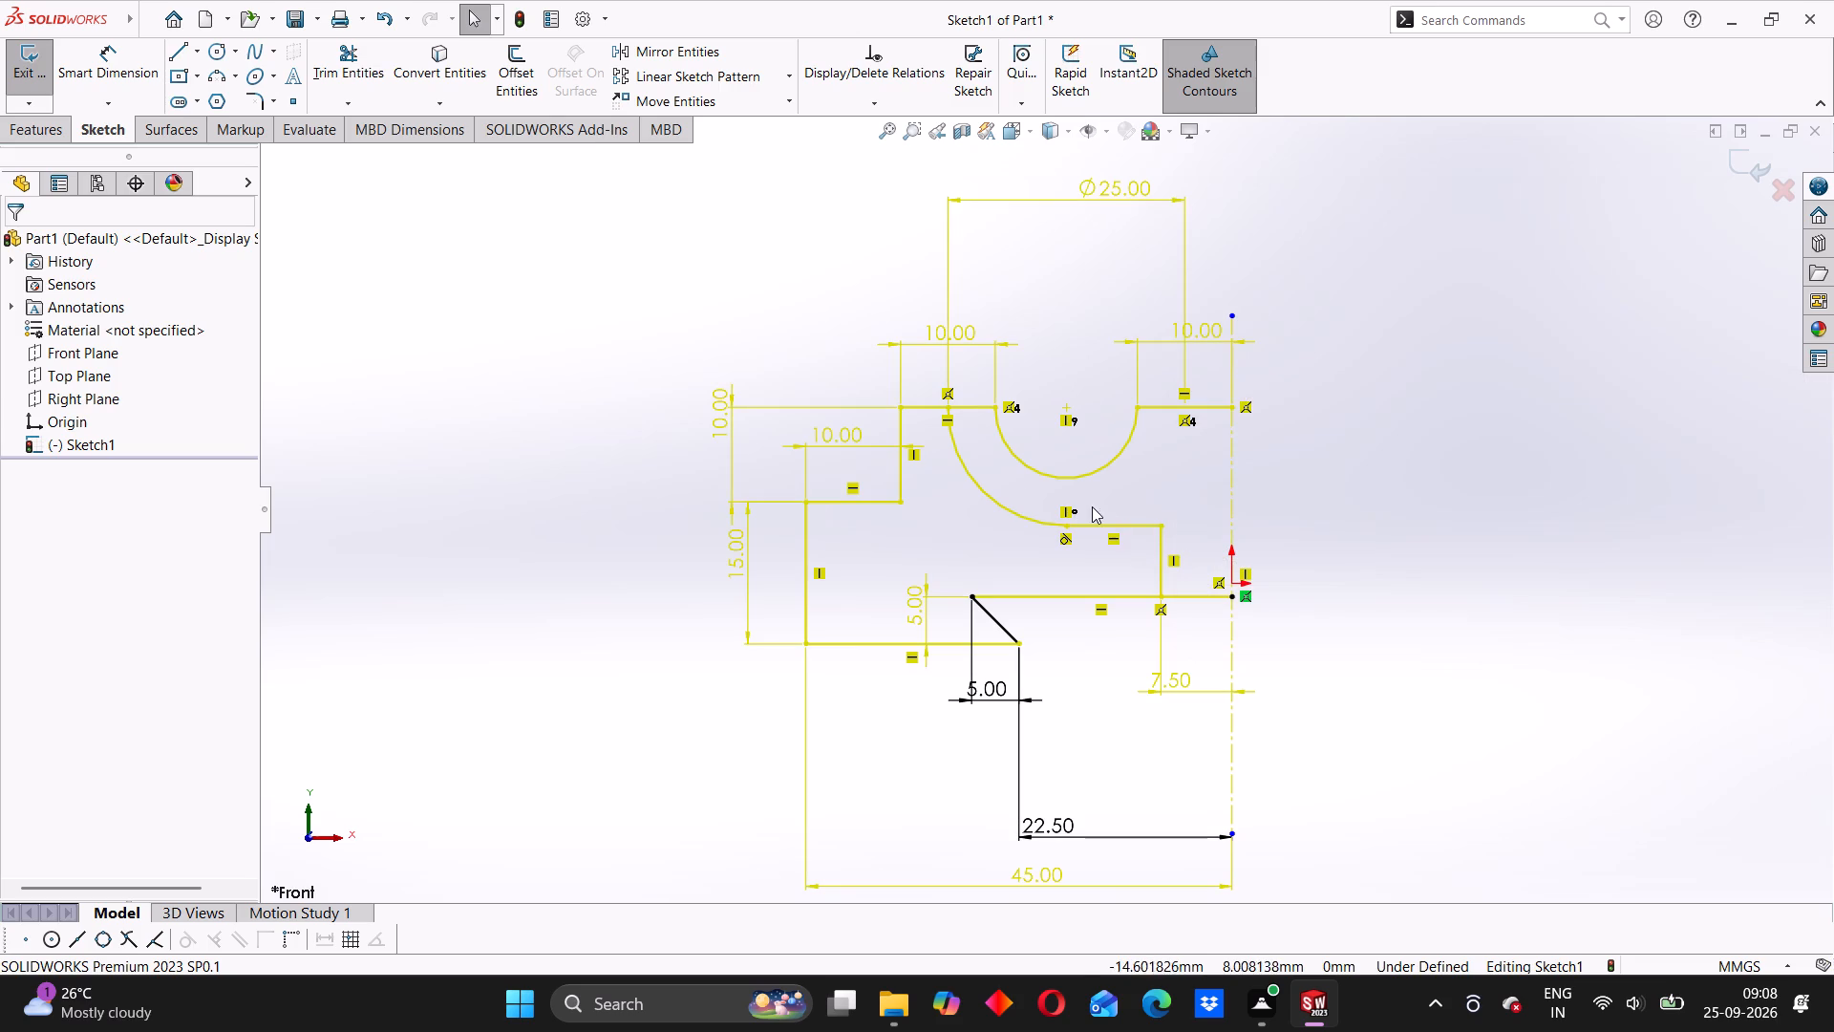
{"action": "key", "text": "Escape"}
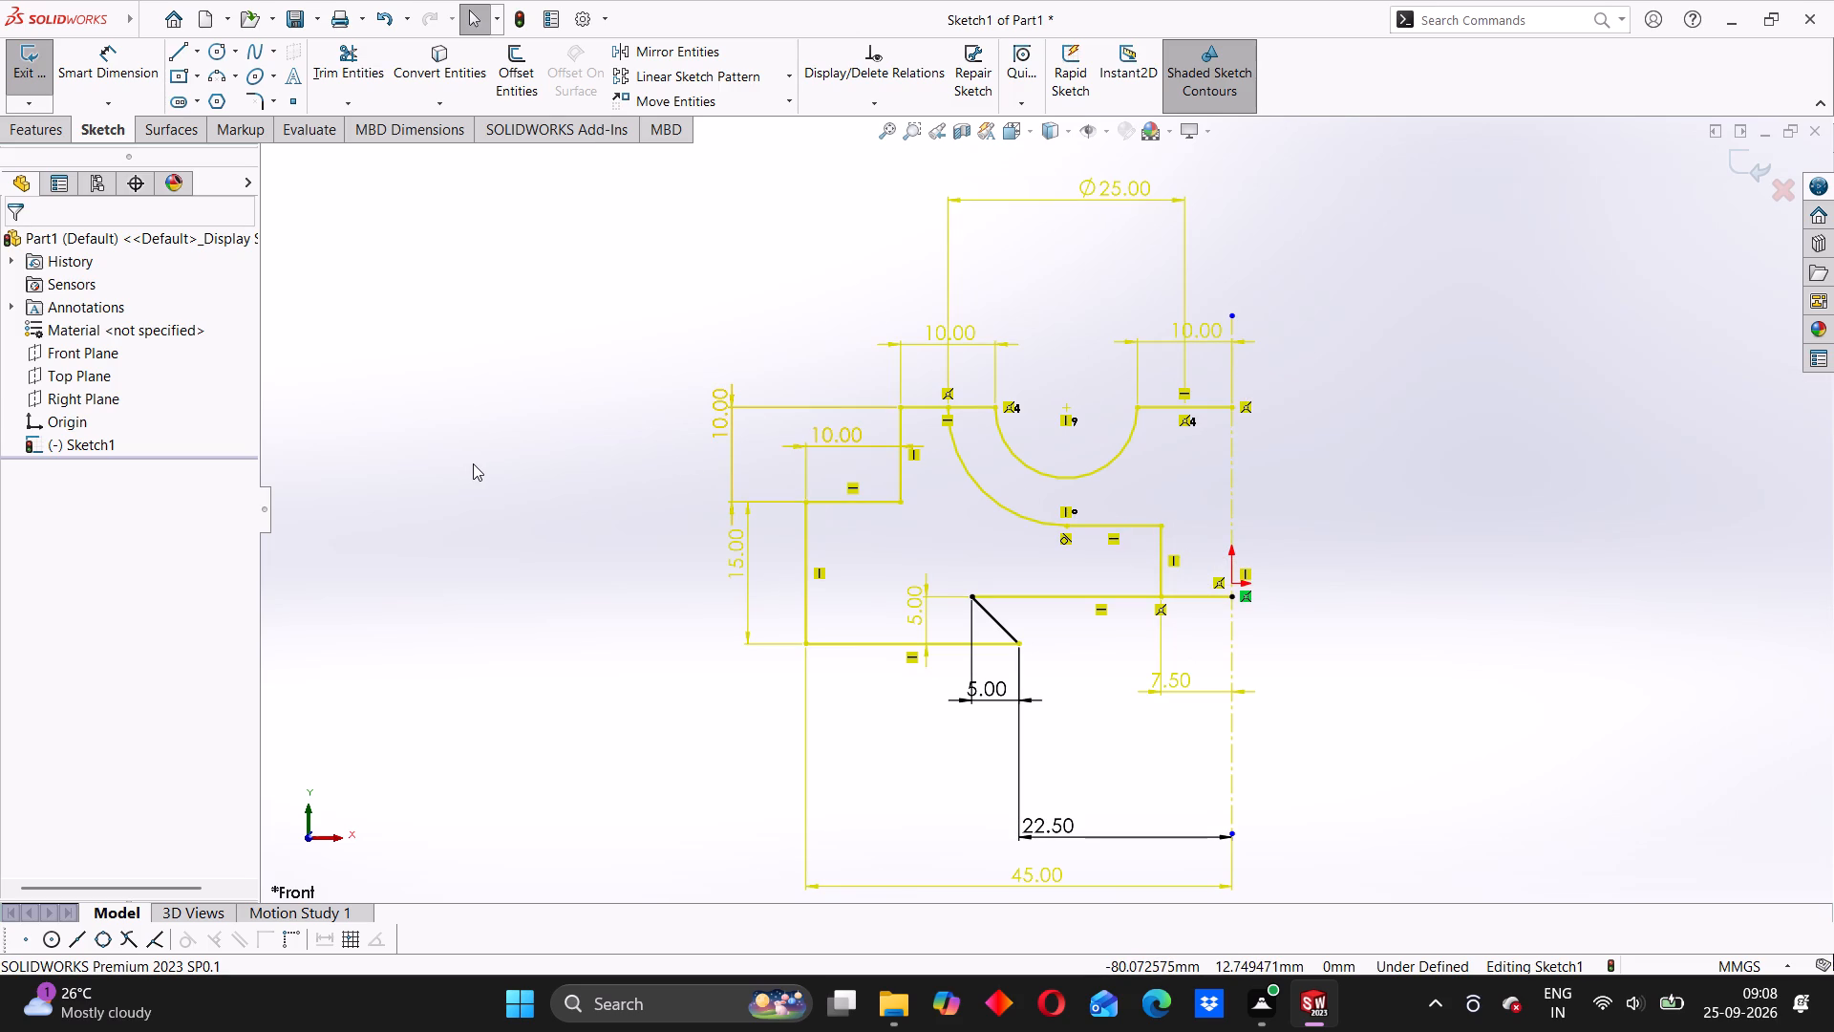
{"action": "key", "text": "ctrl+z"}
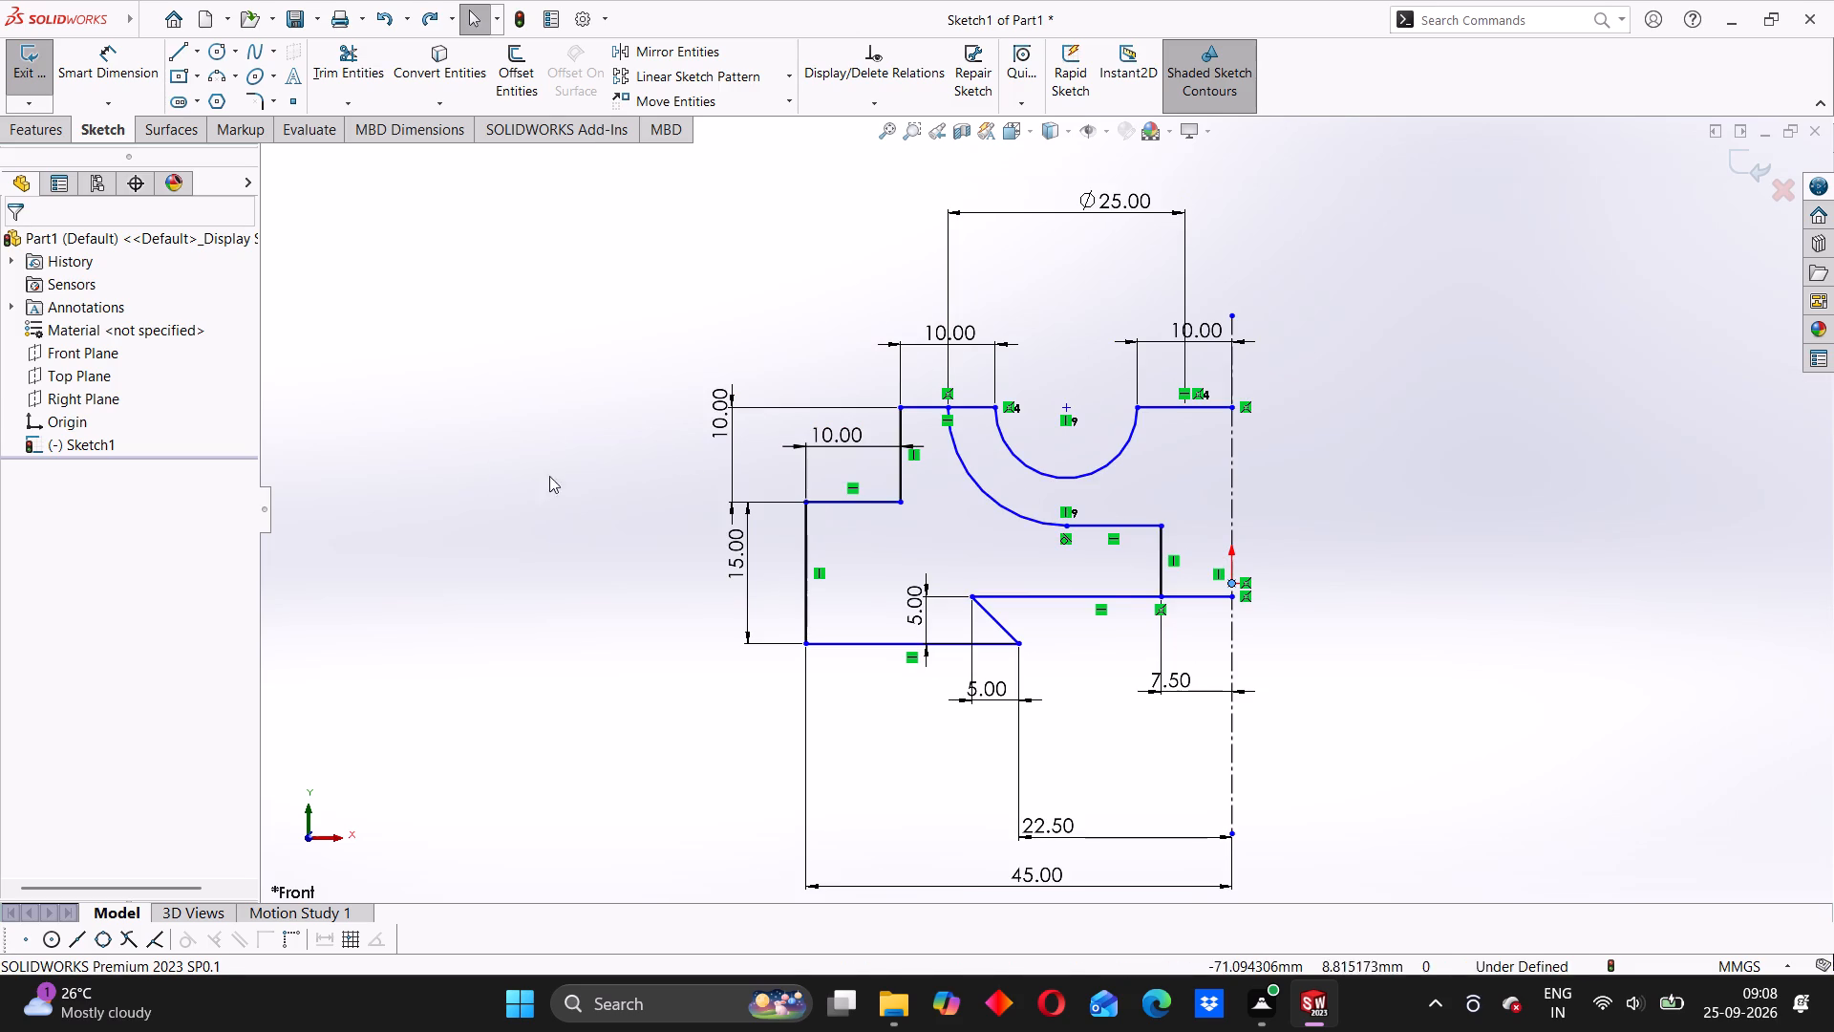
Check the profile for gaps with Repair Sketch.
{"action": "left_click", "coordinate": [970, 74]}
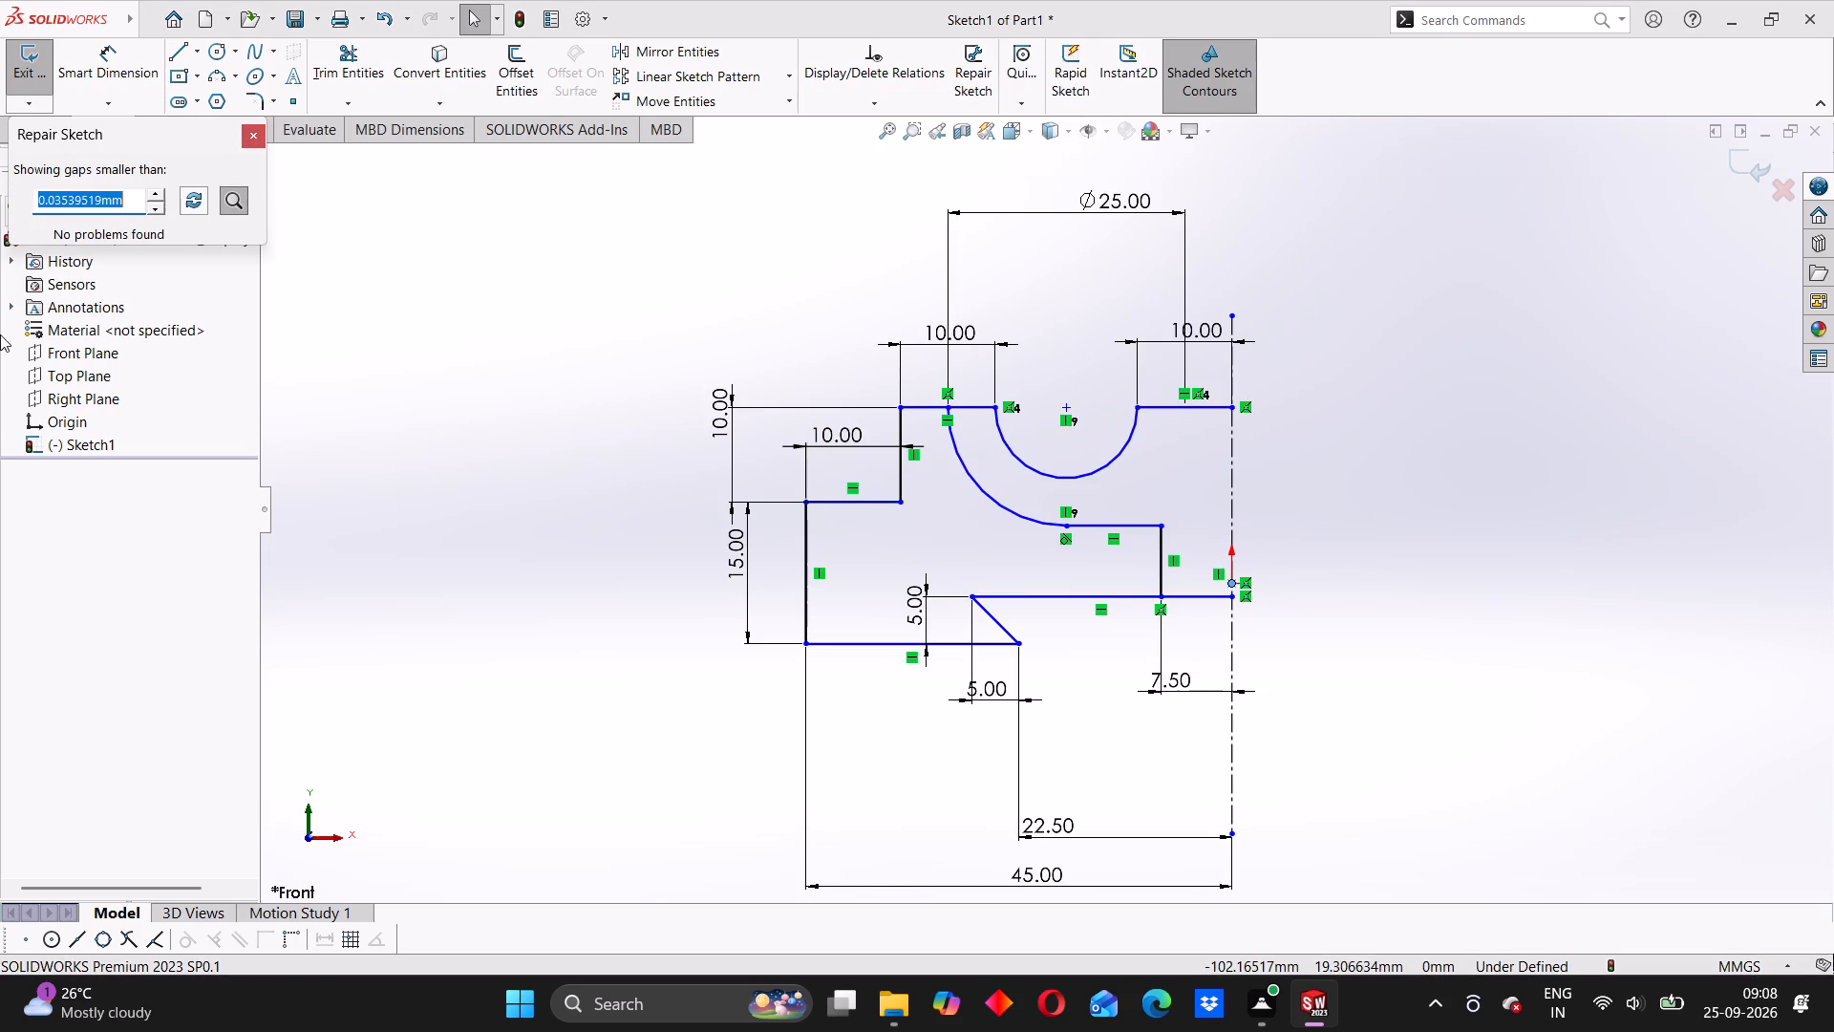
{"action": "left_click", "coordinate": [256, 135]}
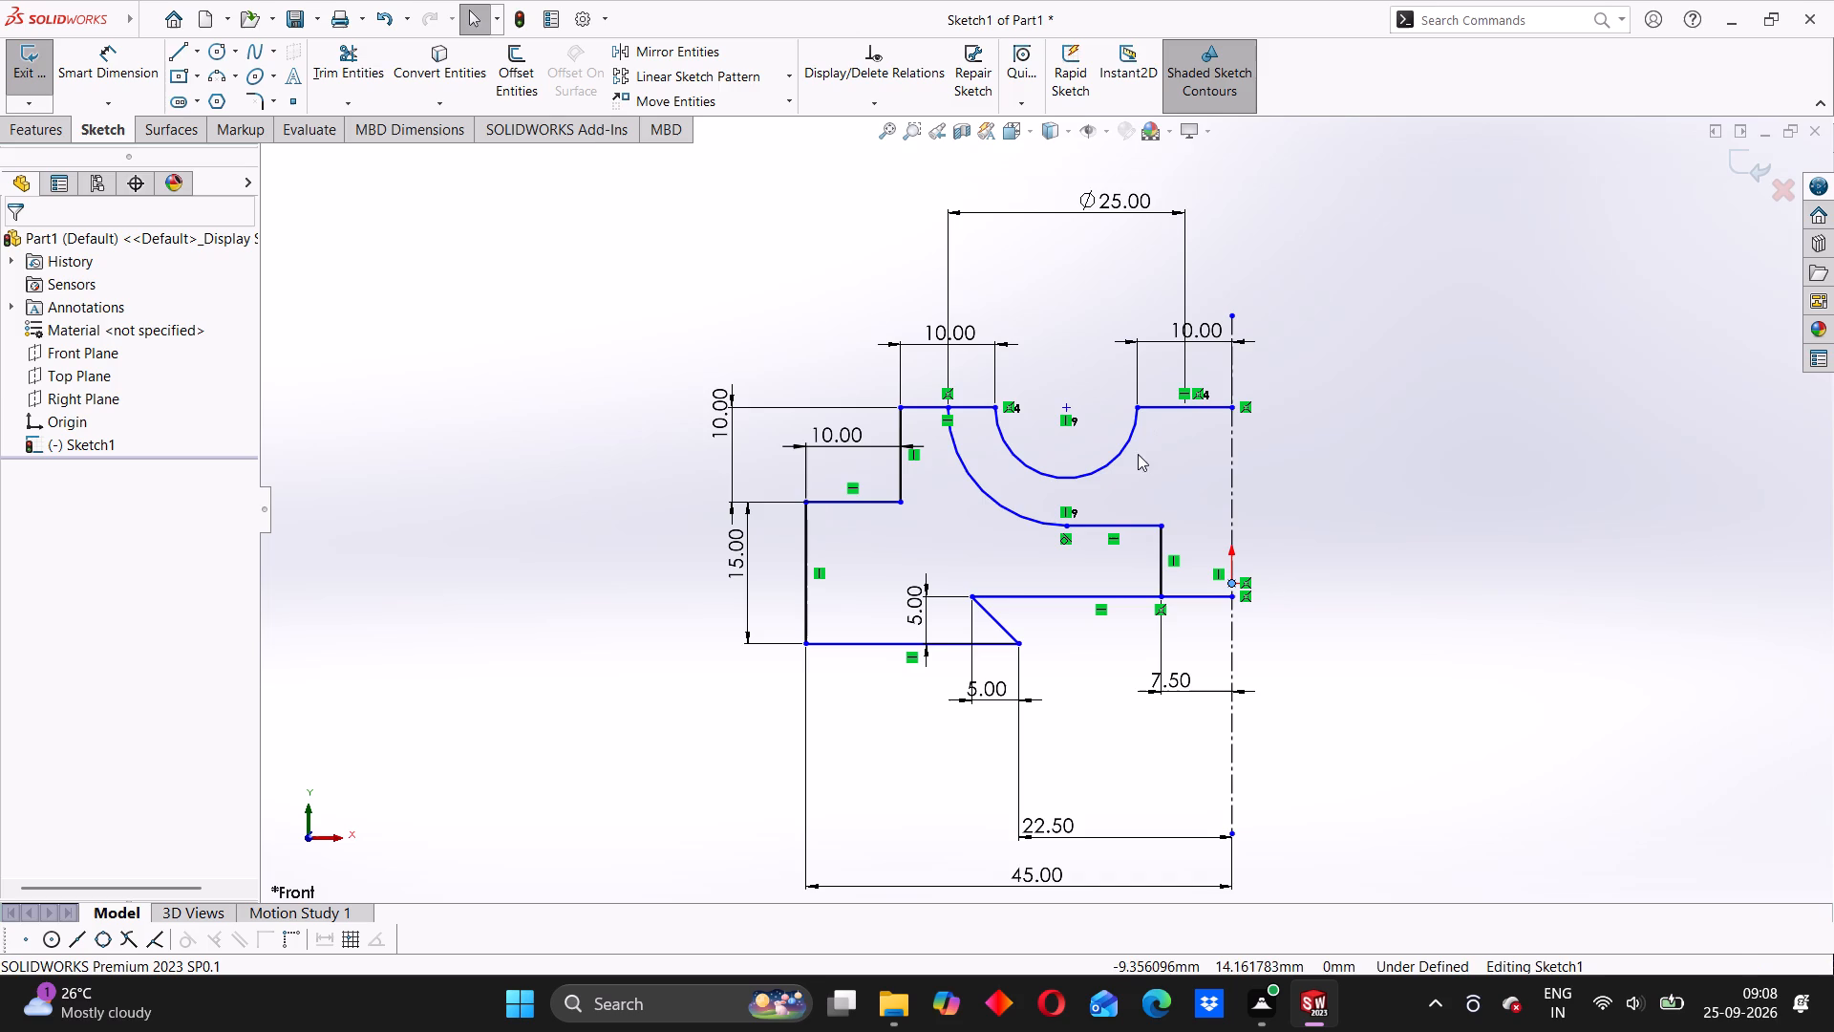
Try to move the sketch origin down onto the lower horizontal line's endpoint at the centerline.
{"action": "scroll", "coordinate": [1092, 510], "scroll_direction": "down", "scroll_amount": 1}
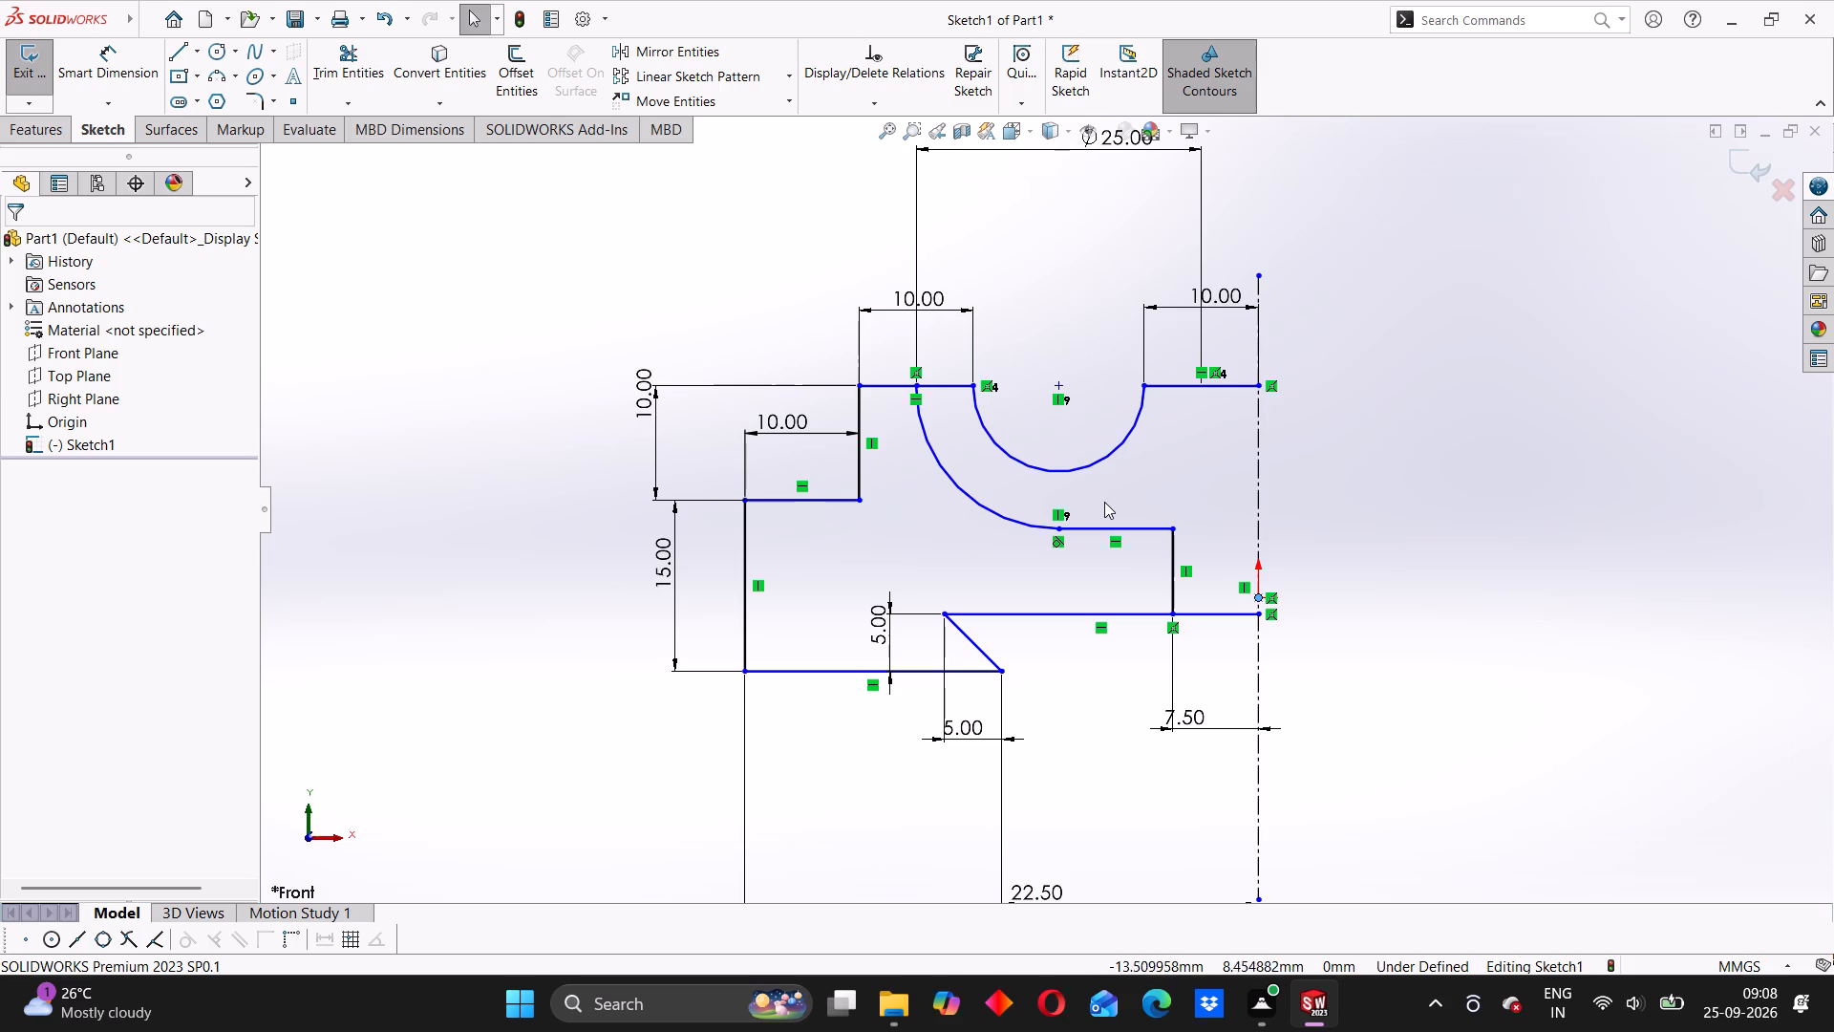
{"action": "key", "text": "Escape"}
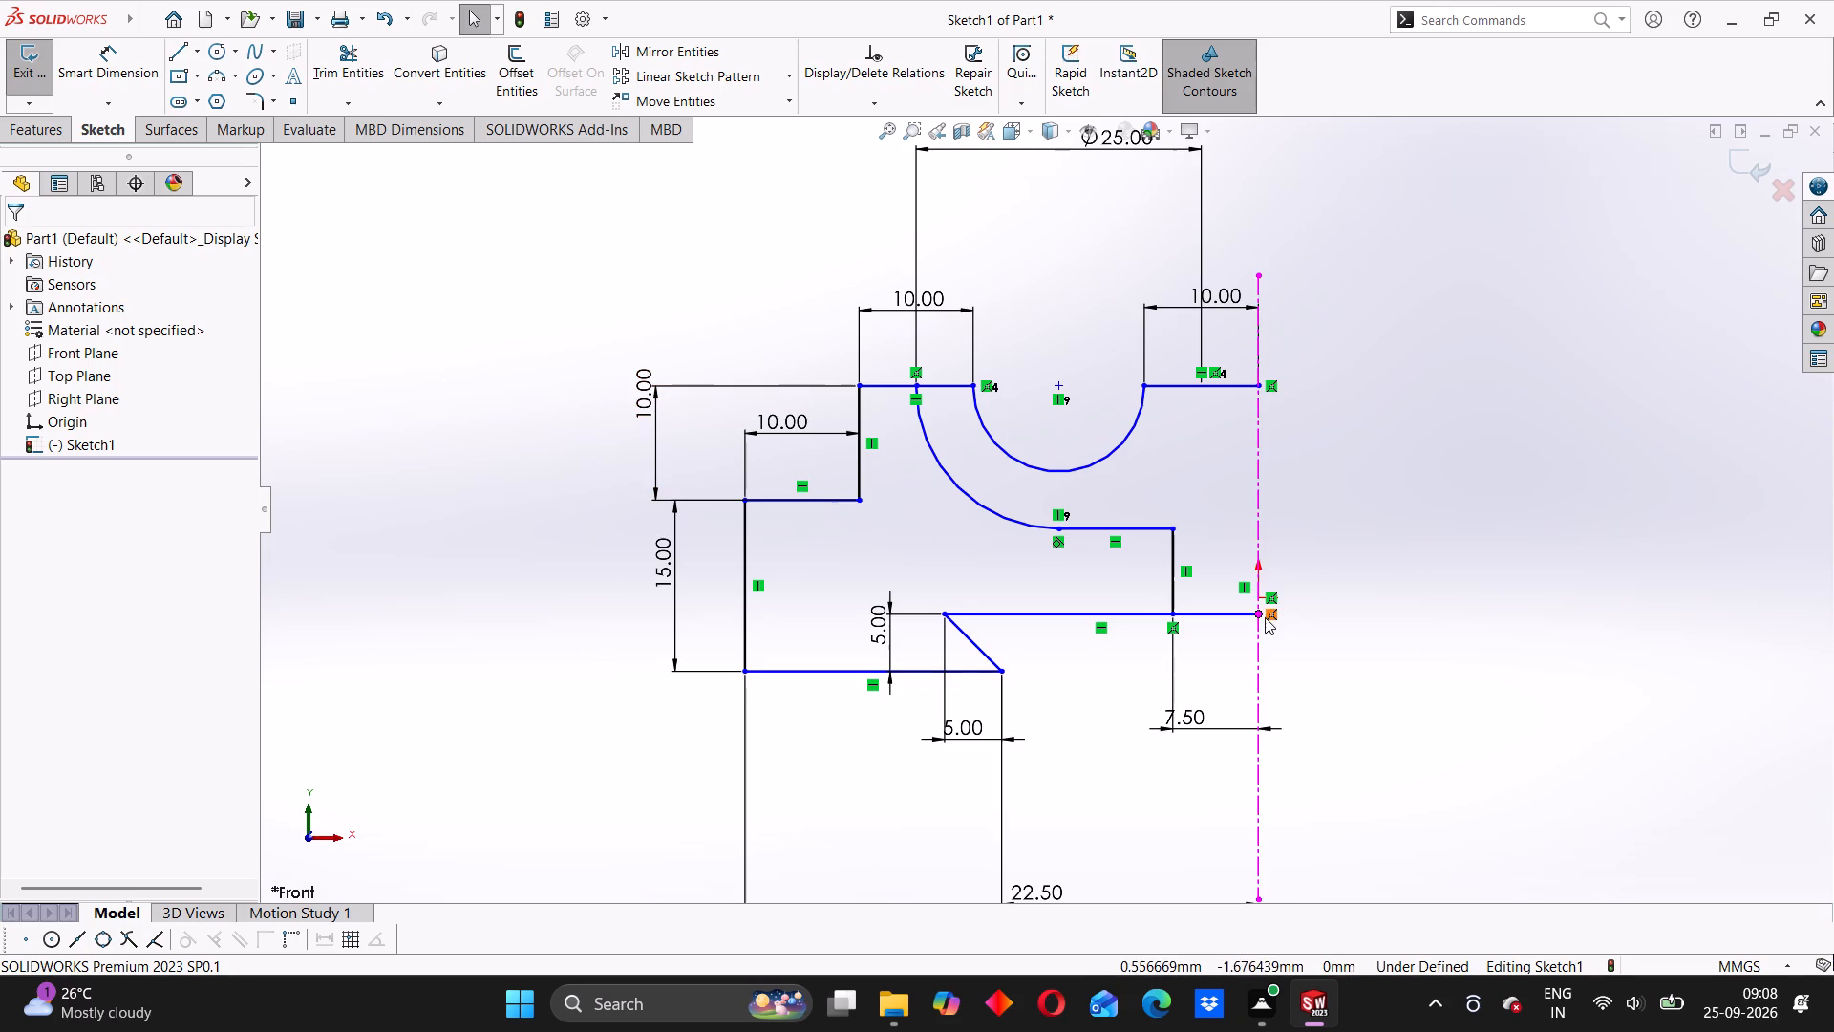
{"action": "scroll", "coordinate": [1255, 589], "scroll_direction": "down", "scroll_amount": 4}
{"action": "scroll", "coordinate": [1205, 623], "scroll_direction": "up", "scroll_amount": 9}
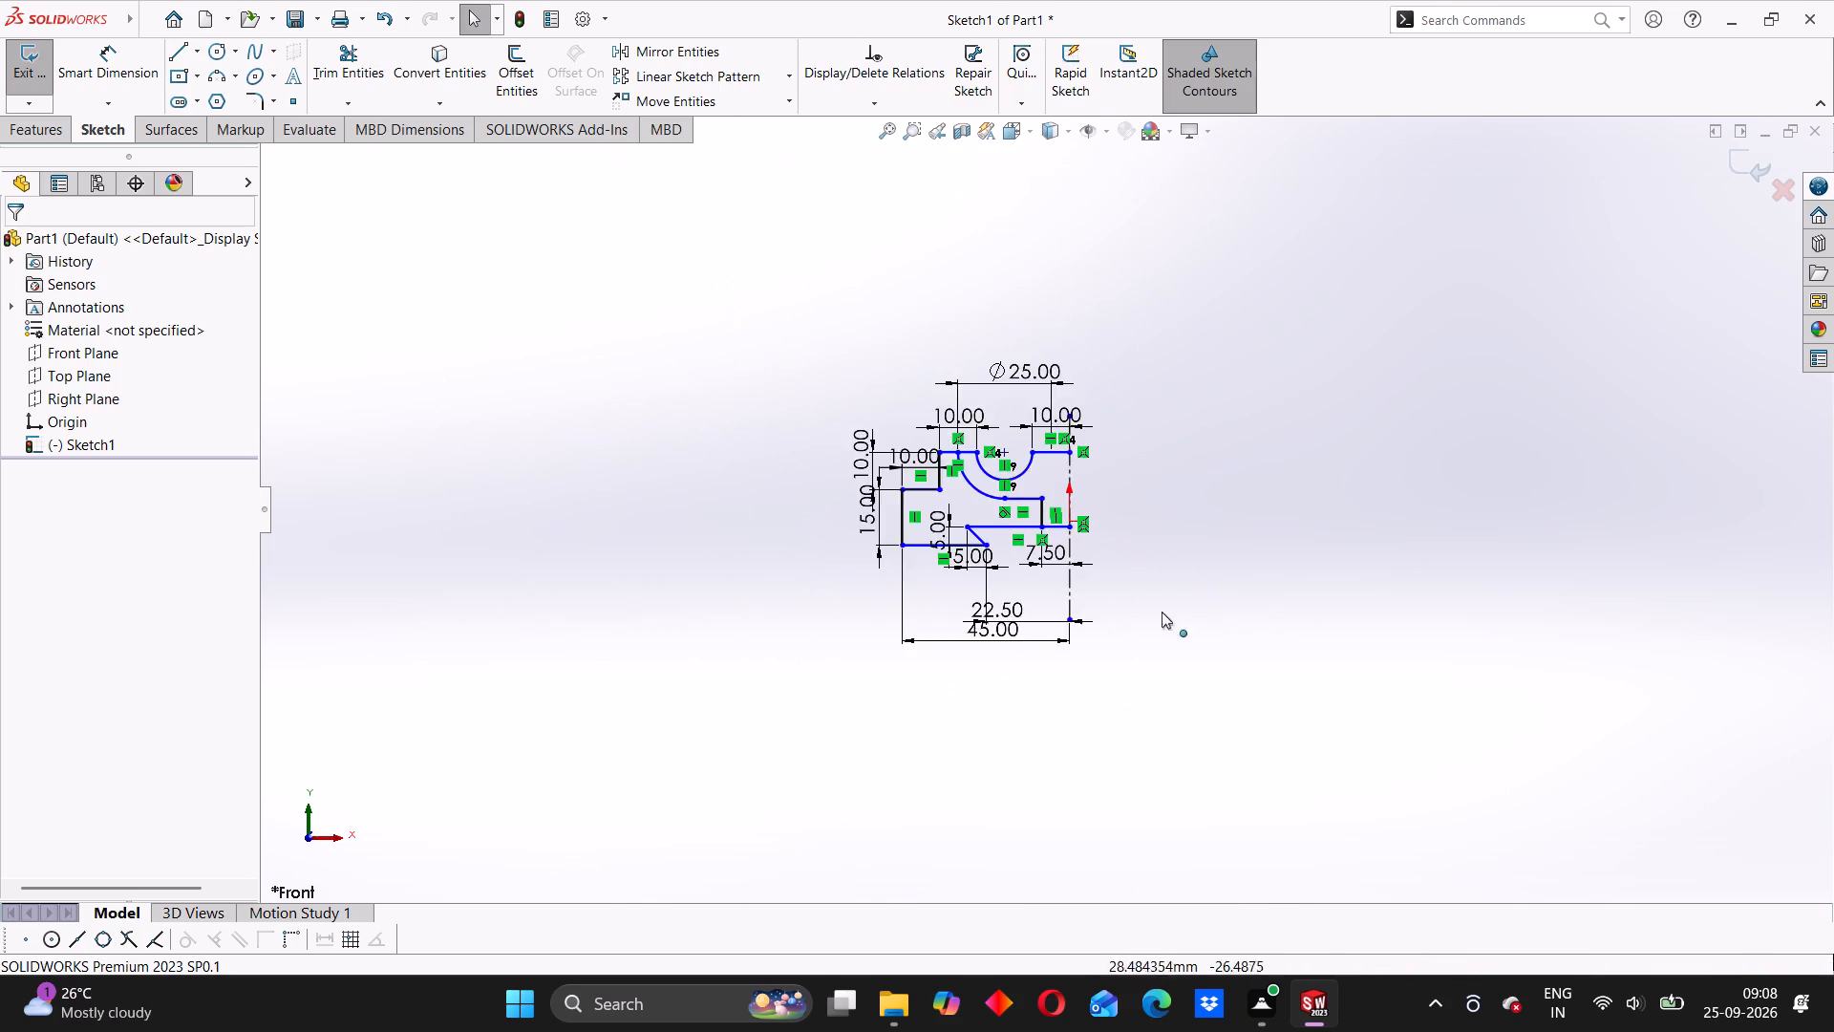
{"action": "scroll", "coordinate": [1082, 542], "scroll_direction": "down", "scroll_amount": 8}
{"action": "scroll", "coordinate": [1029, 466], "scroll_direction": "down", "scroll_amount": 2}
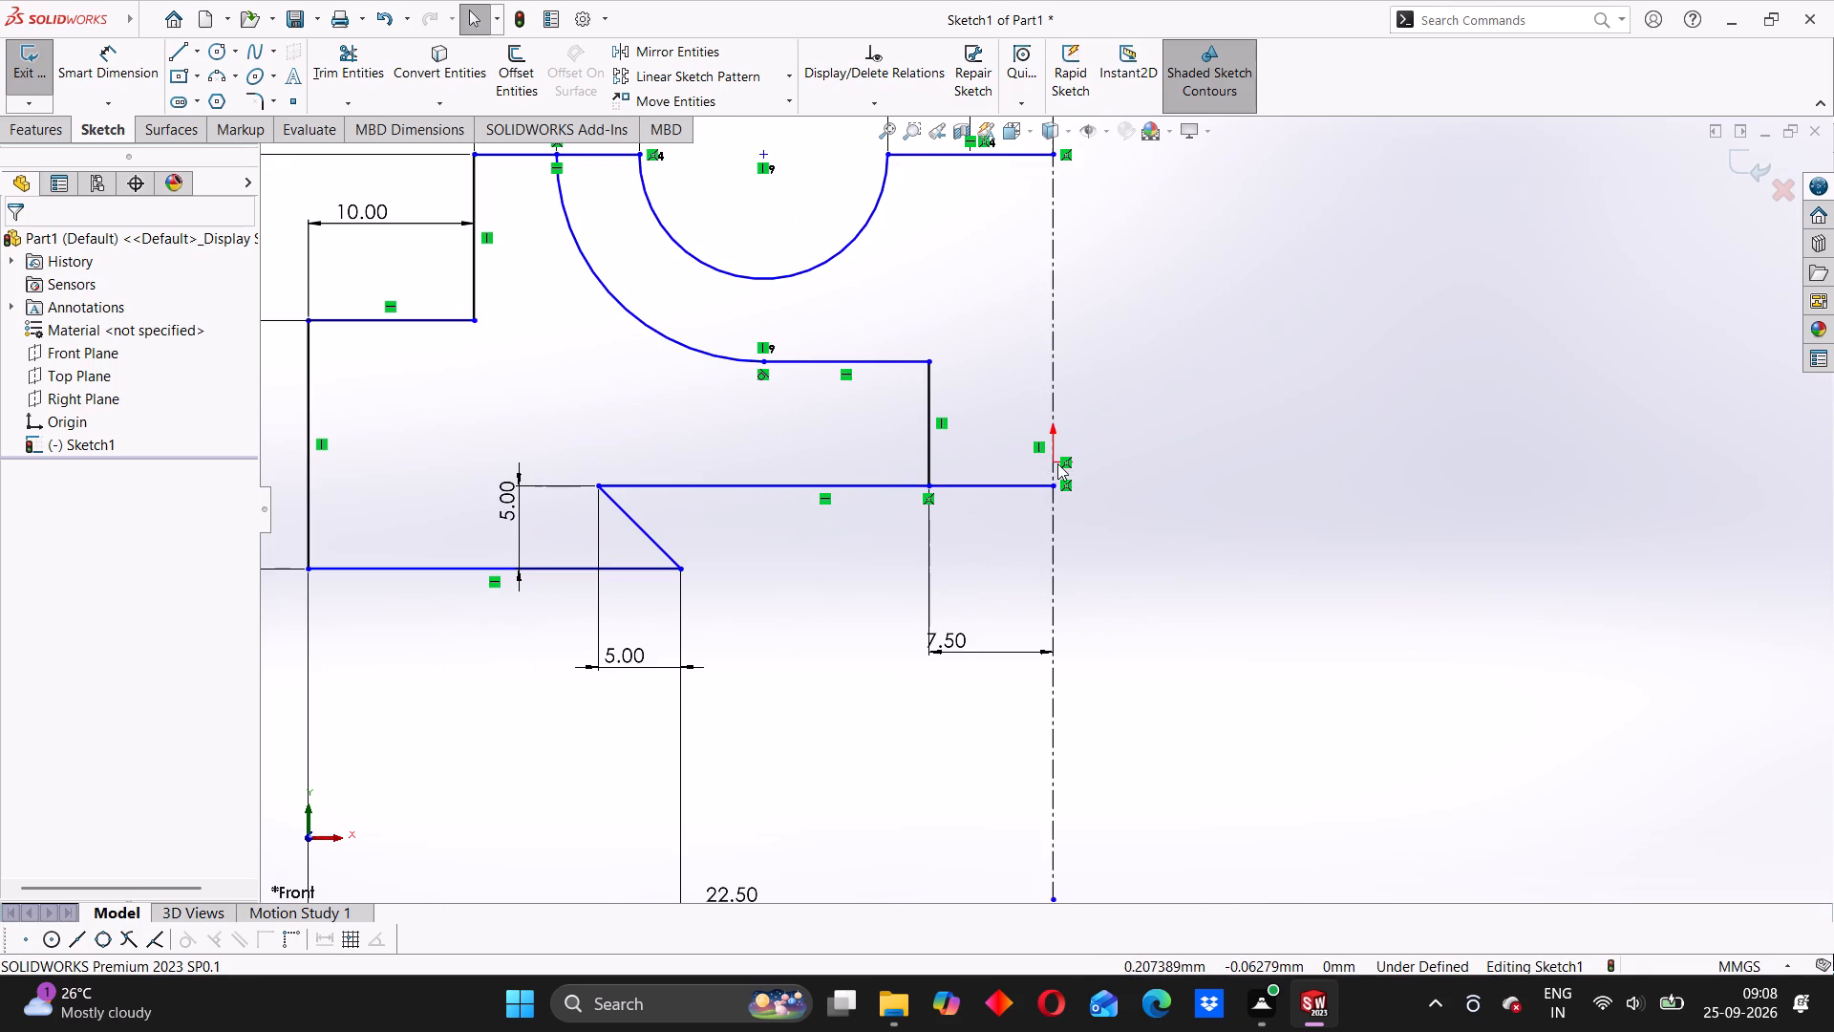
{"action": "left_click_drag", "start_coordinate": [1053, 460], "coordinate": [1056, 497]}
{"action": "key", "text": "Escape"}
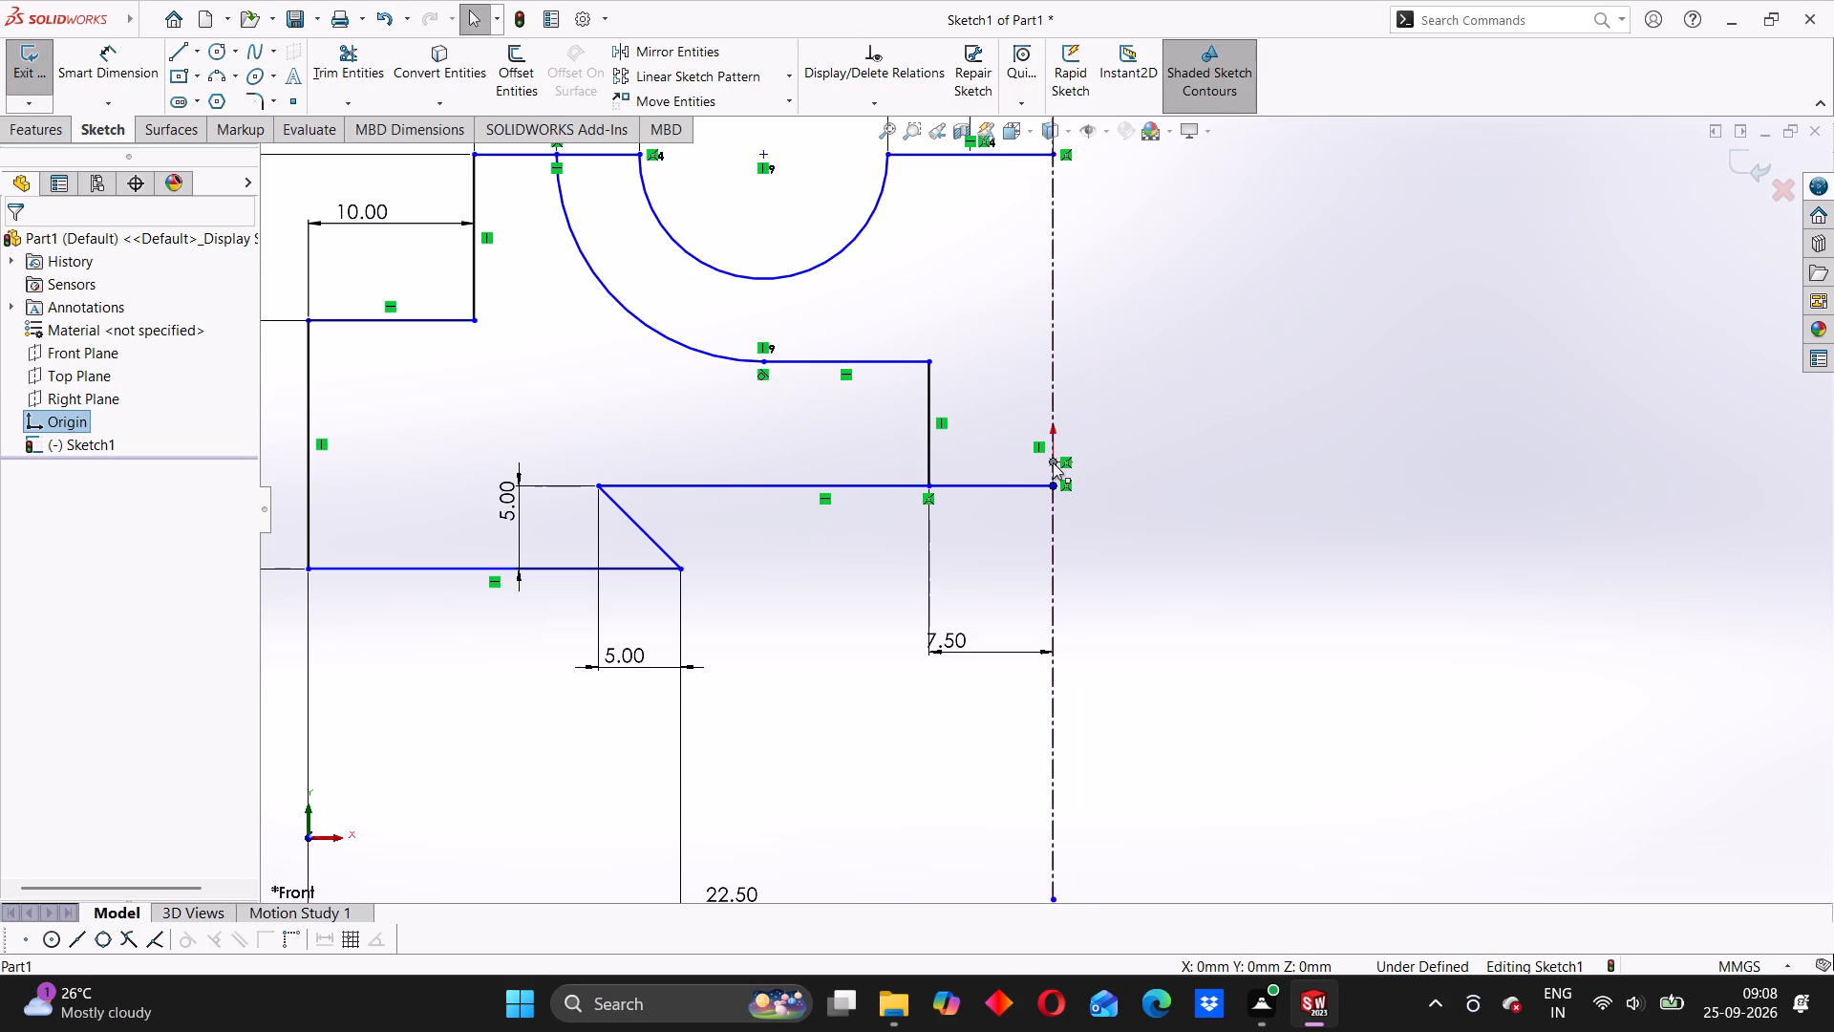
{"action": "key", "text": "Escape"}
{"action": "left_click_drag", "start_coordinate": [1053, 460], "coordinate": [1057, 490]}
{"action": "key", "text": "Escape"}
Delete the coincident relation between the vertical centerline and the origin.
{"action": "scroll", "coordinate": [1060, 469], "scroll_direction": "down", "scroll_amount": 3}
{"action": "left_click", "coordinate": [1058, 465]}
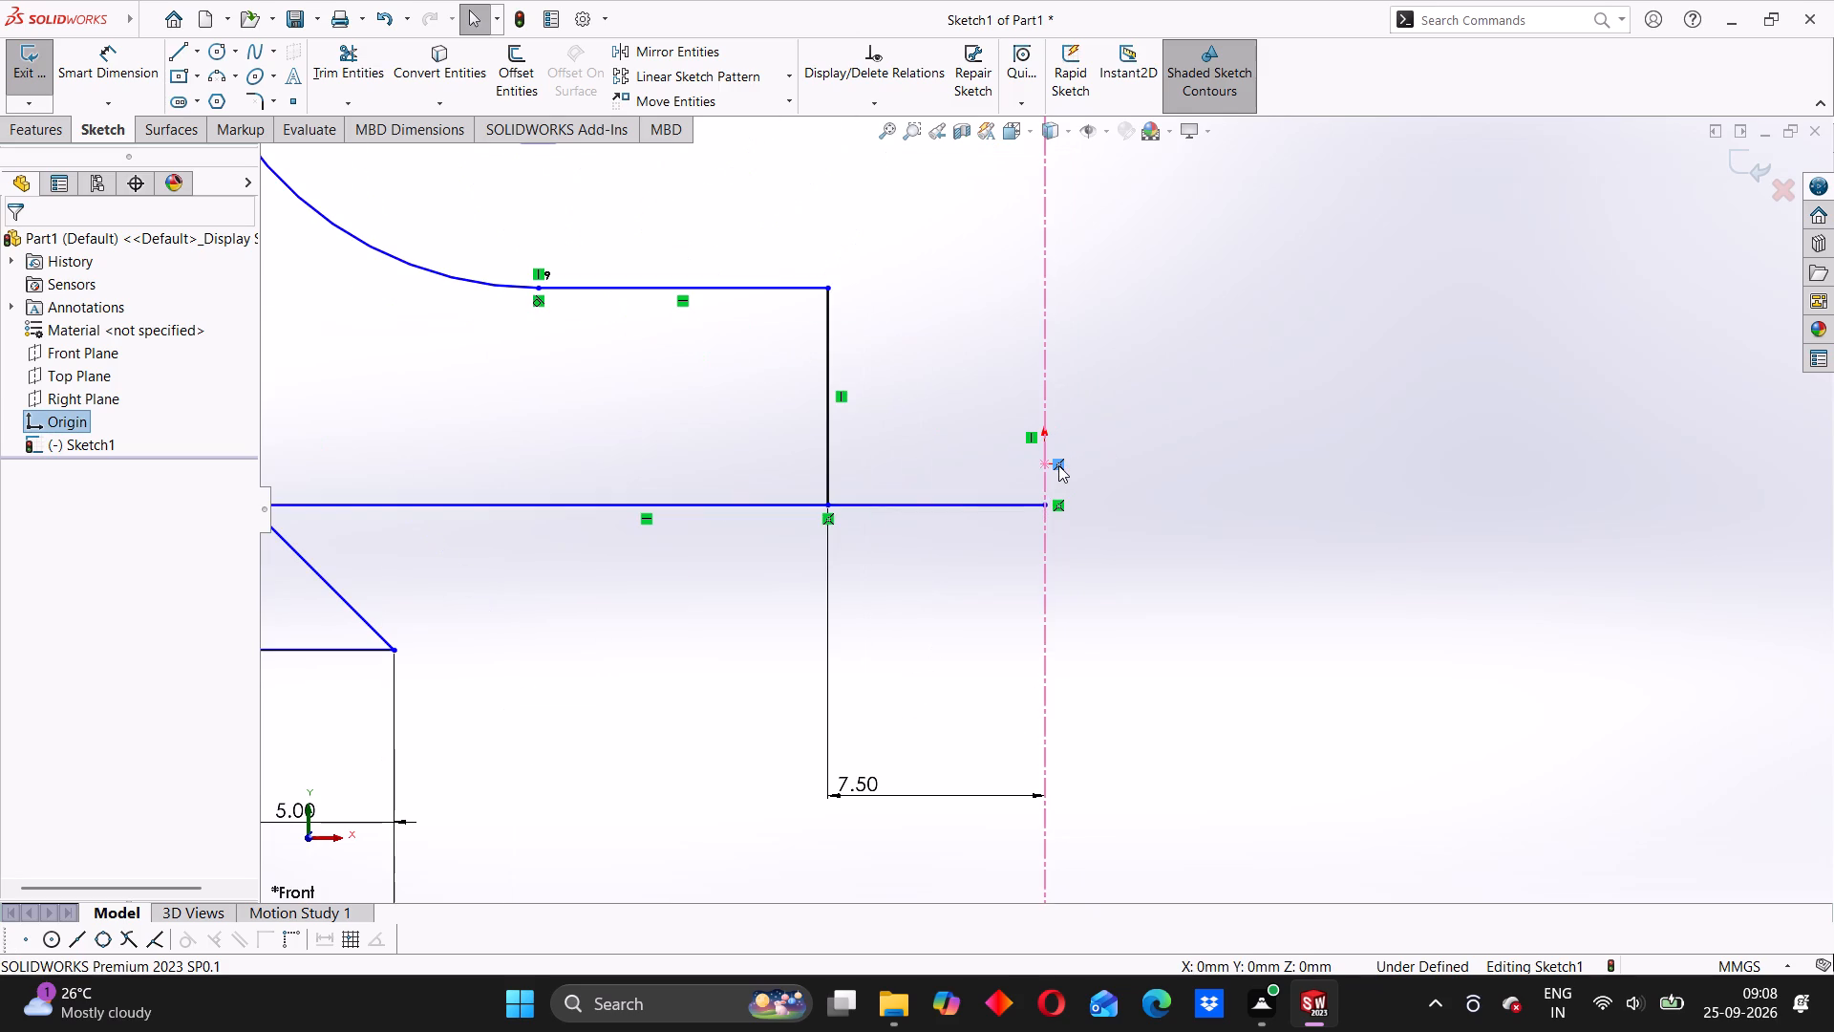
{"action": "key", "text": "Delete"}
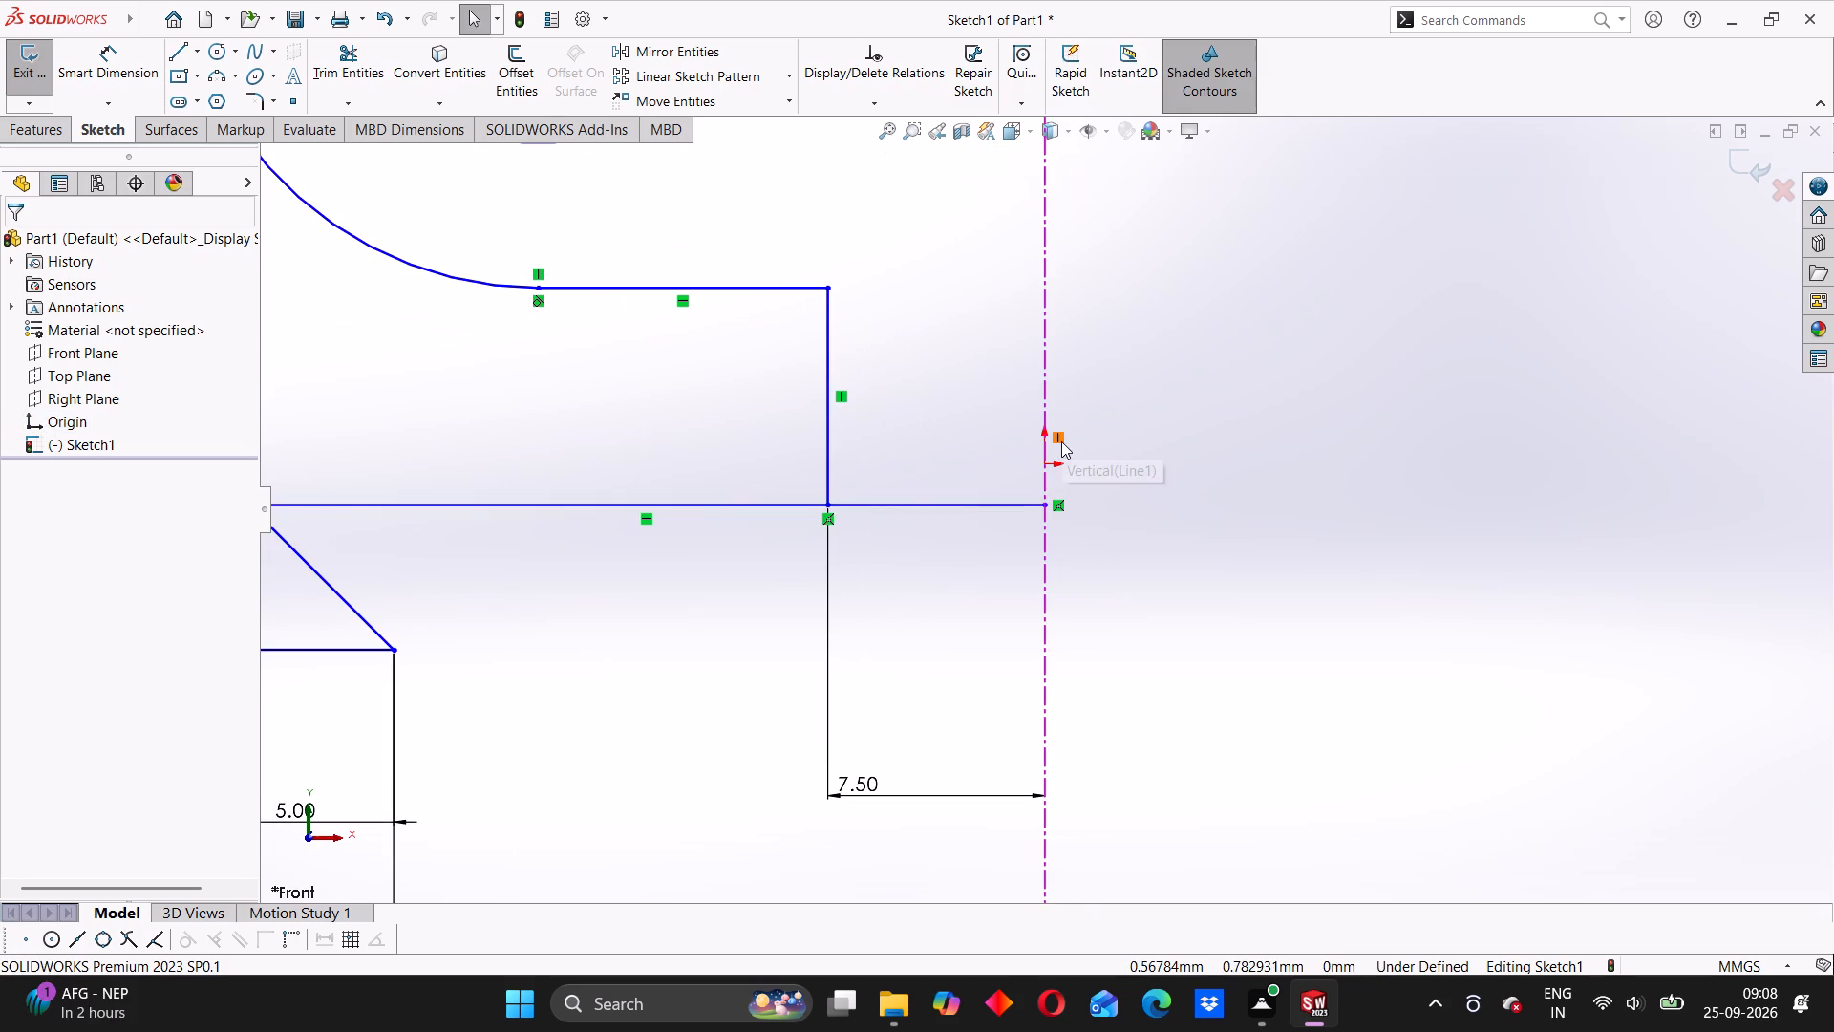
Delete the vertical centerline together with the dimensions attached to it.
{"action": "scroll", "coordinate": [1084, 476], "scroll_direction": "up", "scroll_amount": 7}
{"action": "scroll", "coordinate": [1040, 483], "scroll_direction": "down", "scroll_amount": 5}
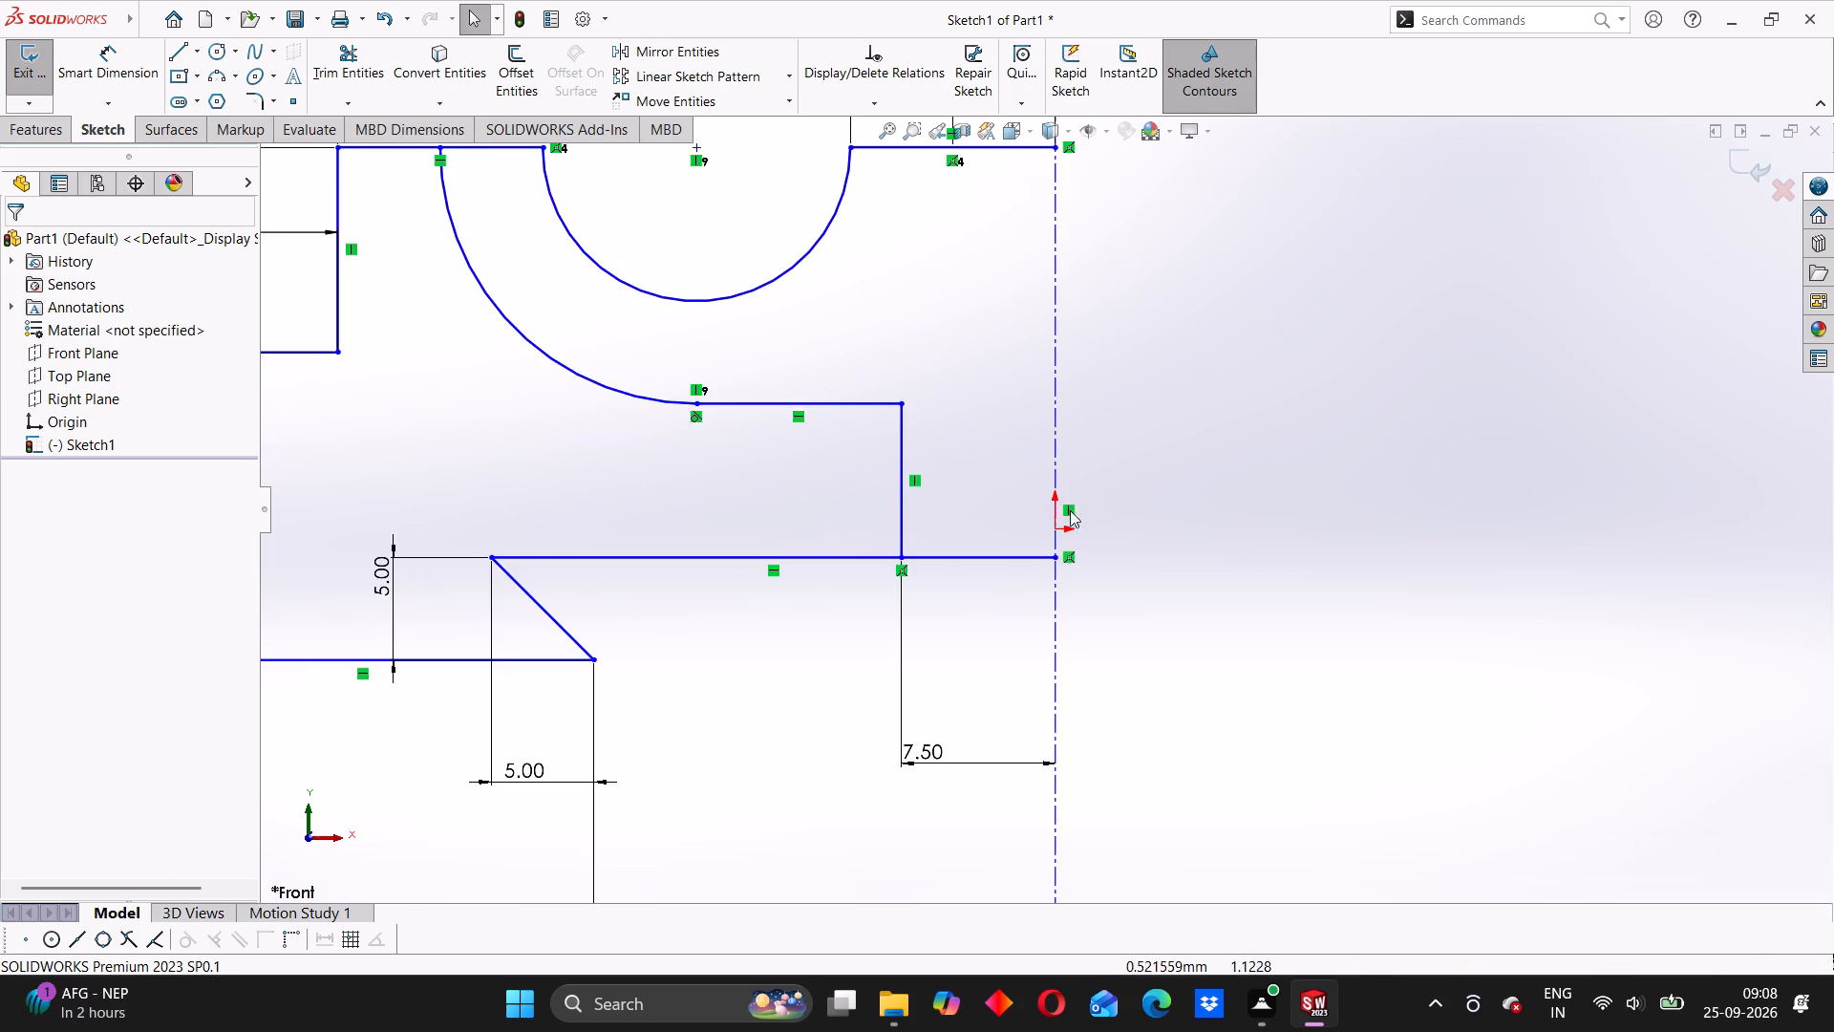
{"action": "scroll", "coordinate": [1061, 514], "scroll_direction": "up", "scroll_amount": 3}
{"action": "scroll", "coordinate": [1043, 503], "scroll_direction": "down", "scroll_amount": 3}
{"action": "scroll", "coordinate": [1041, 502], "scroll_direction": "up", "scroll_amount": 3}
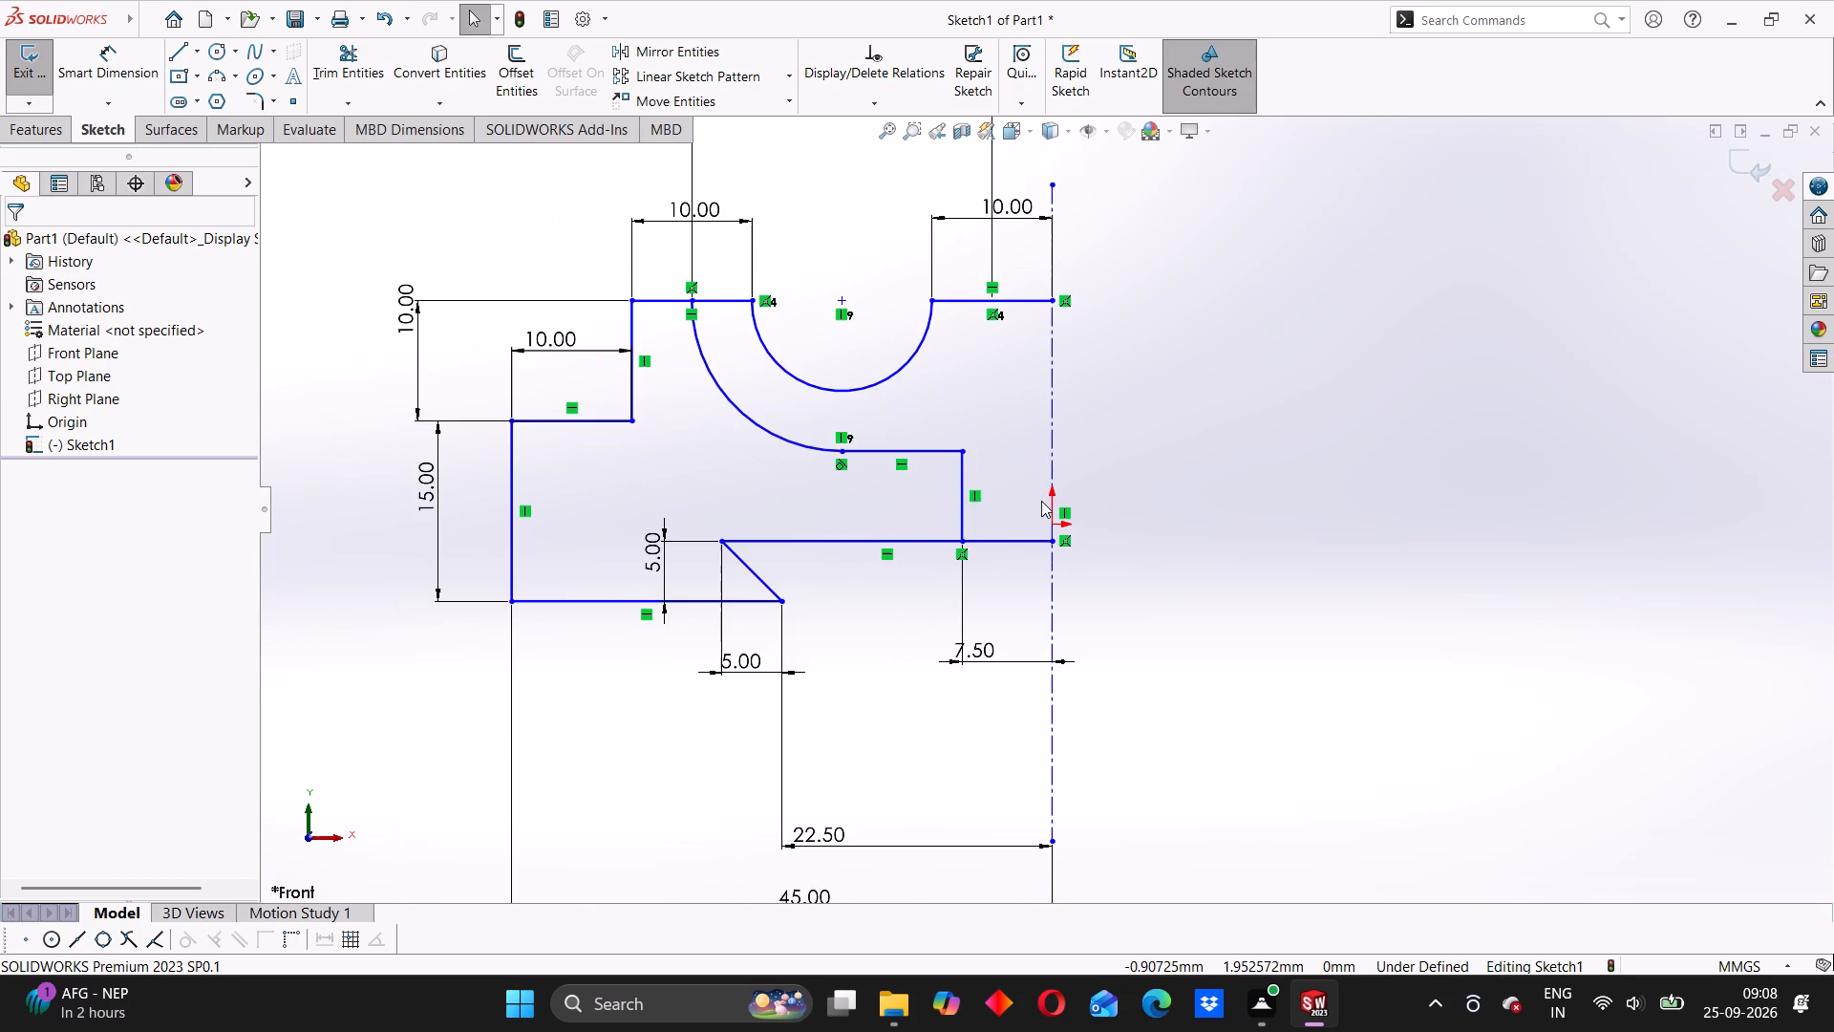
{"action": "left_click", "coordinate": [1053, 467]}
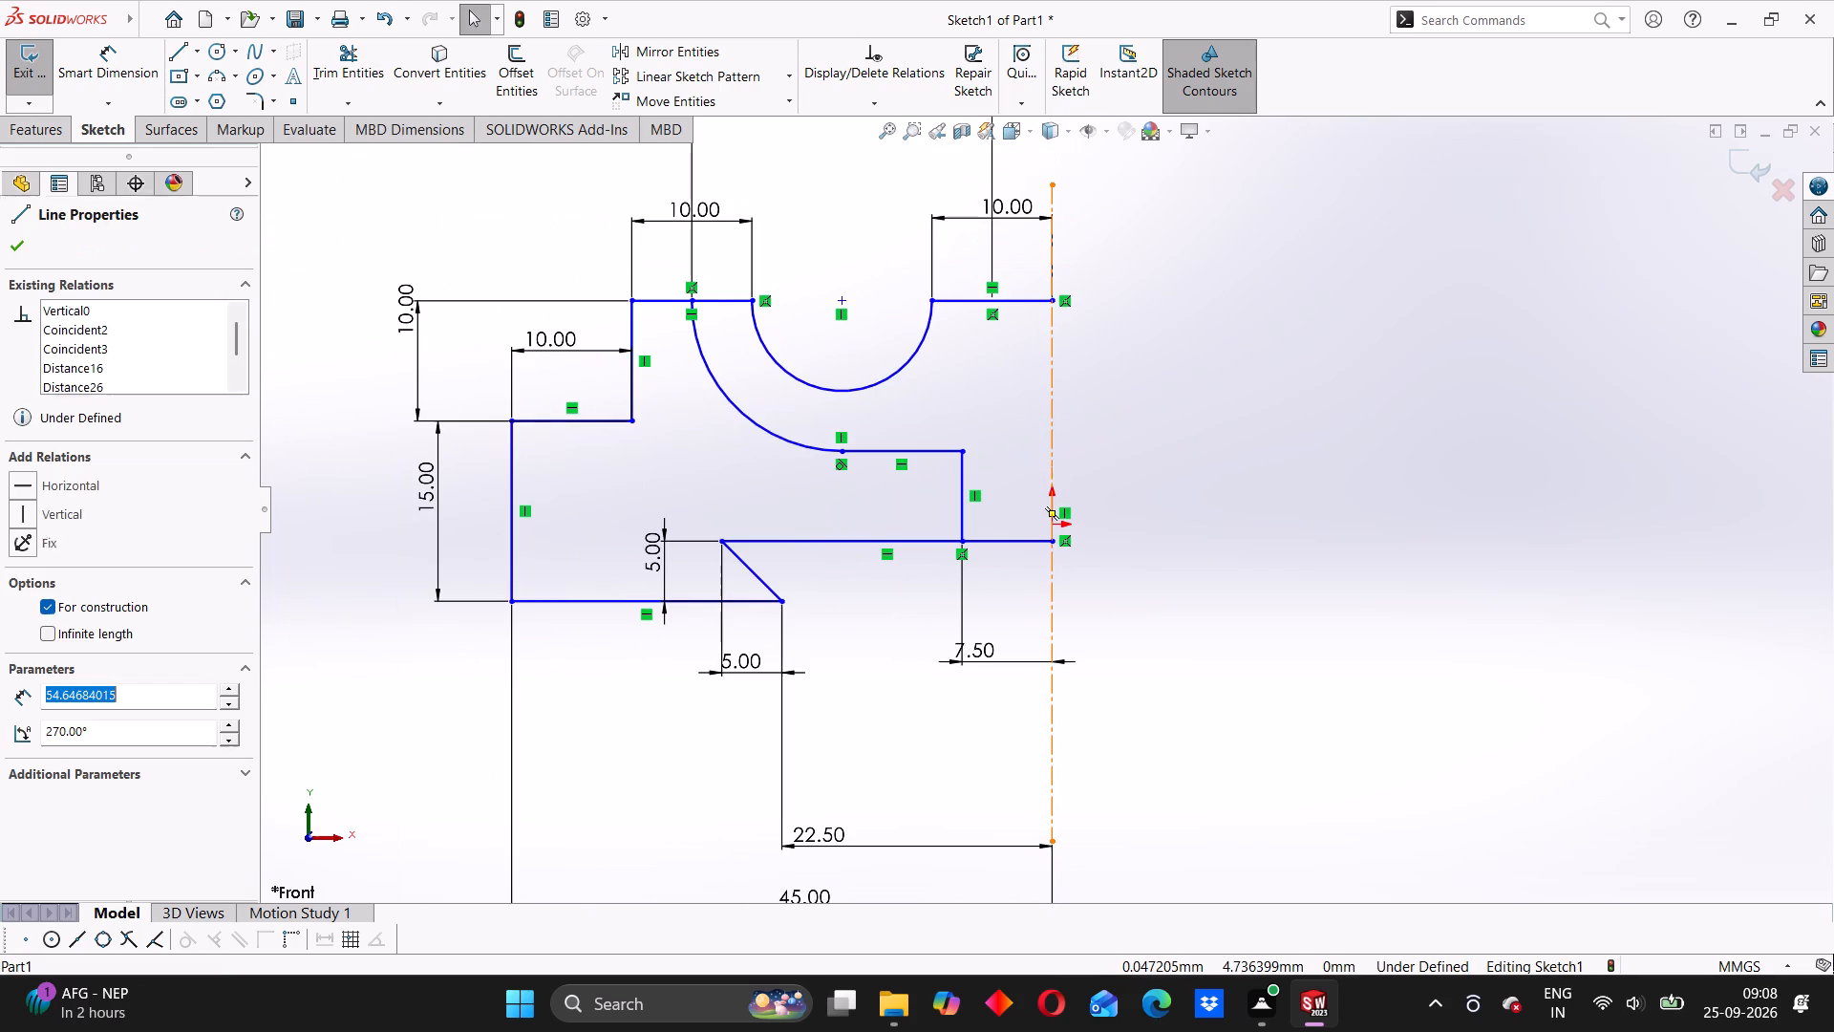
{"action": "key", "text": "Delete"}
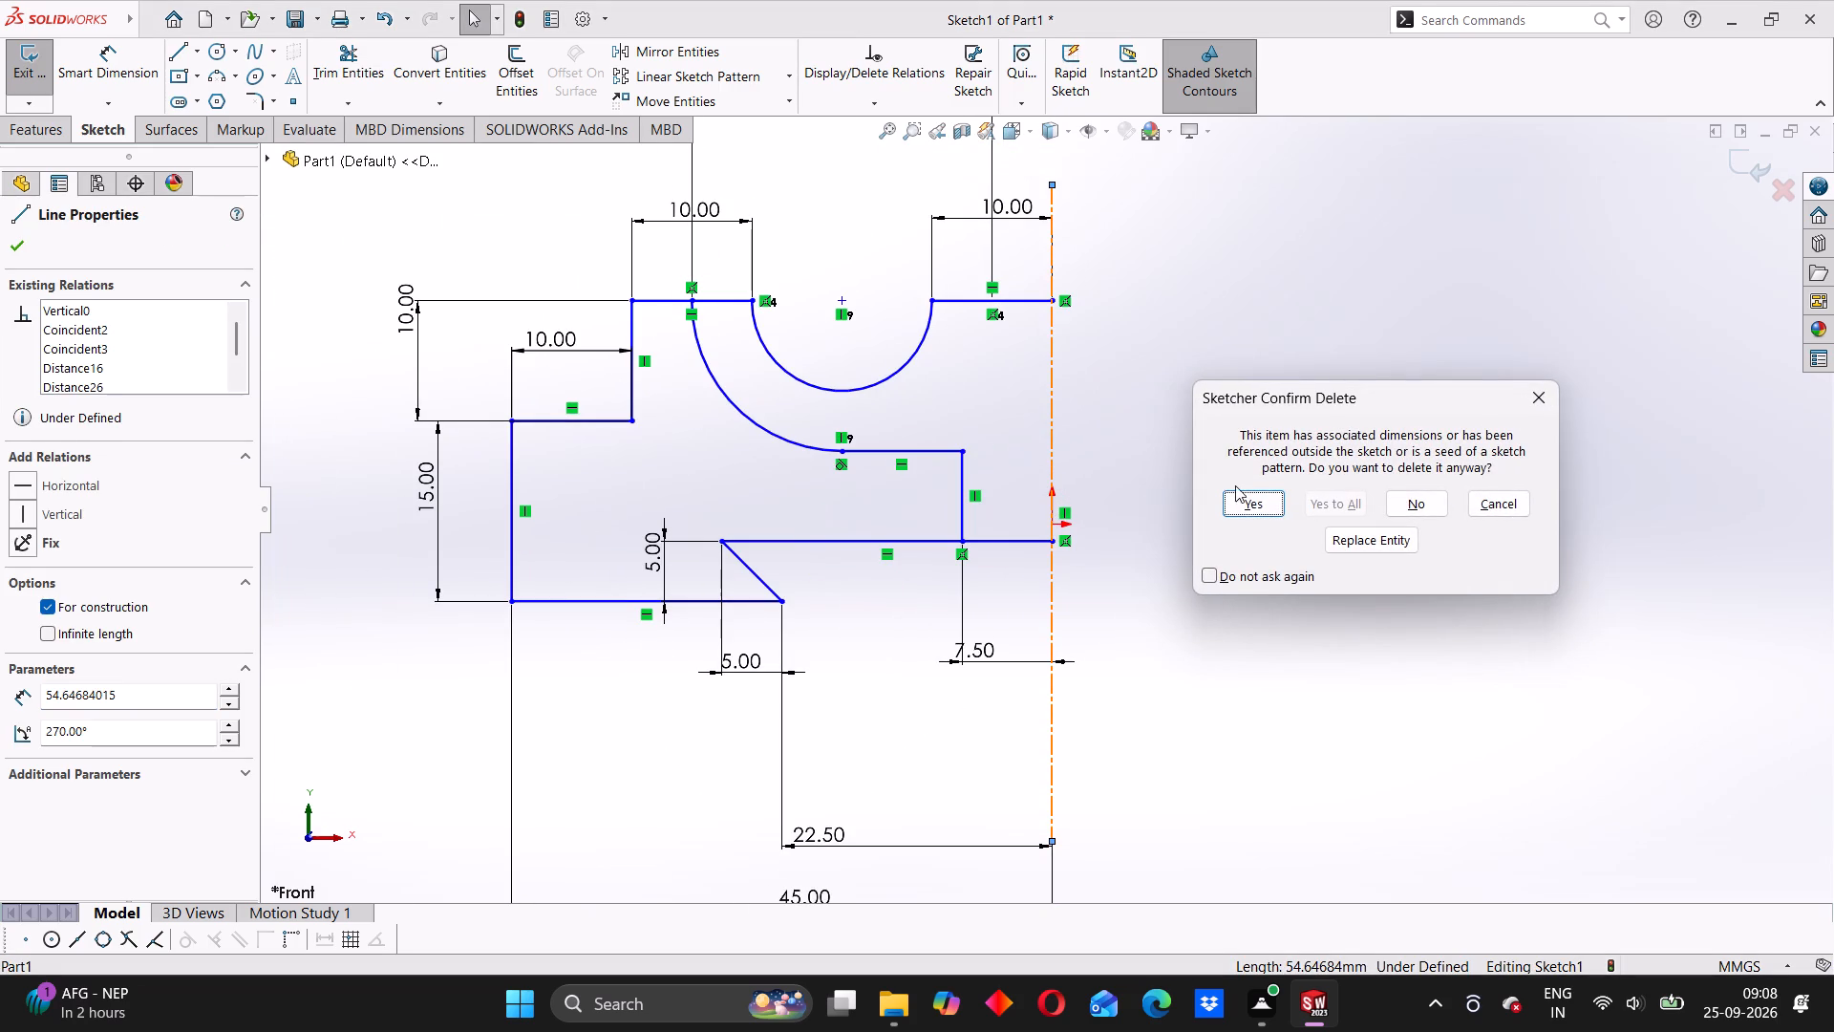
{"action": "left_click", "coordinate": [1237, 496]}
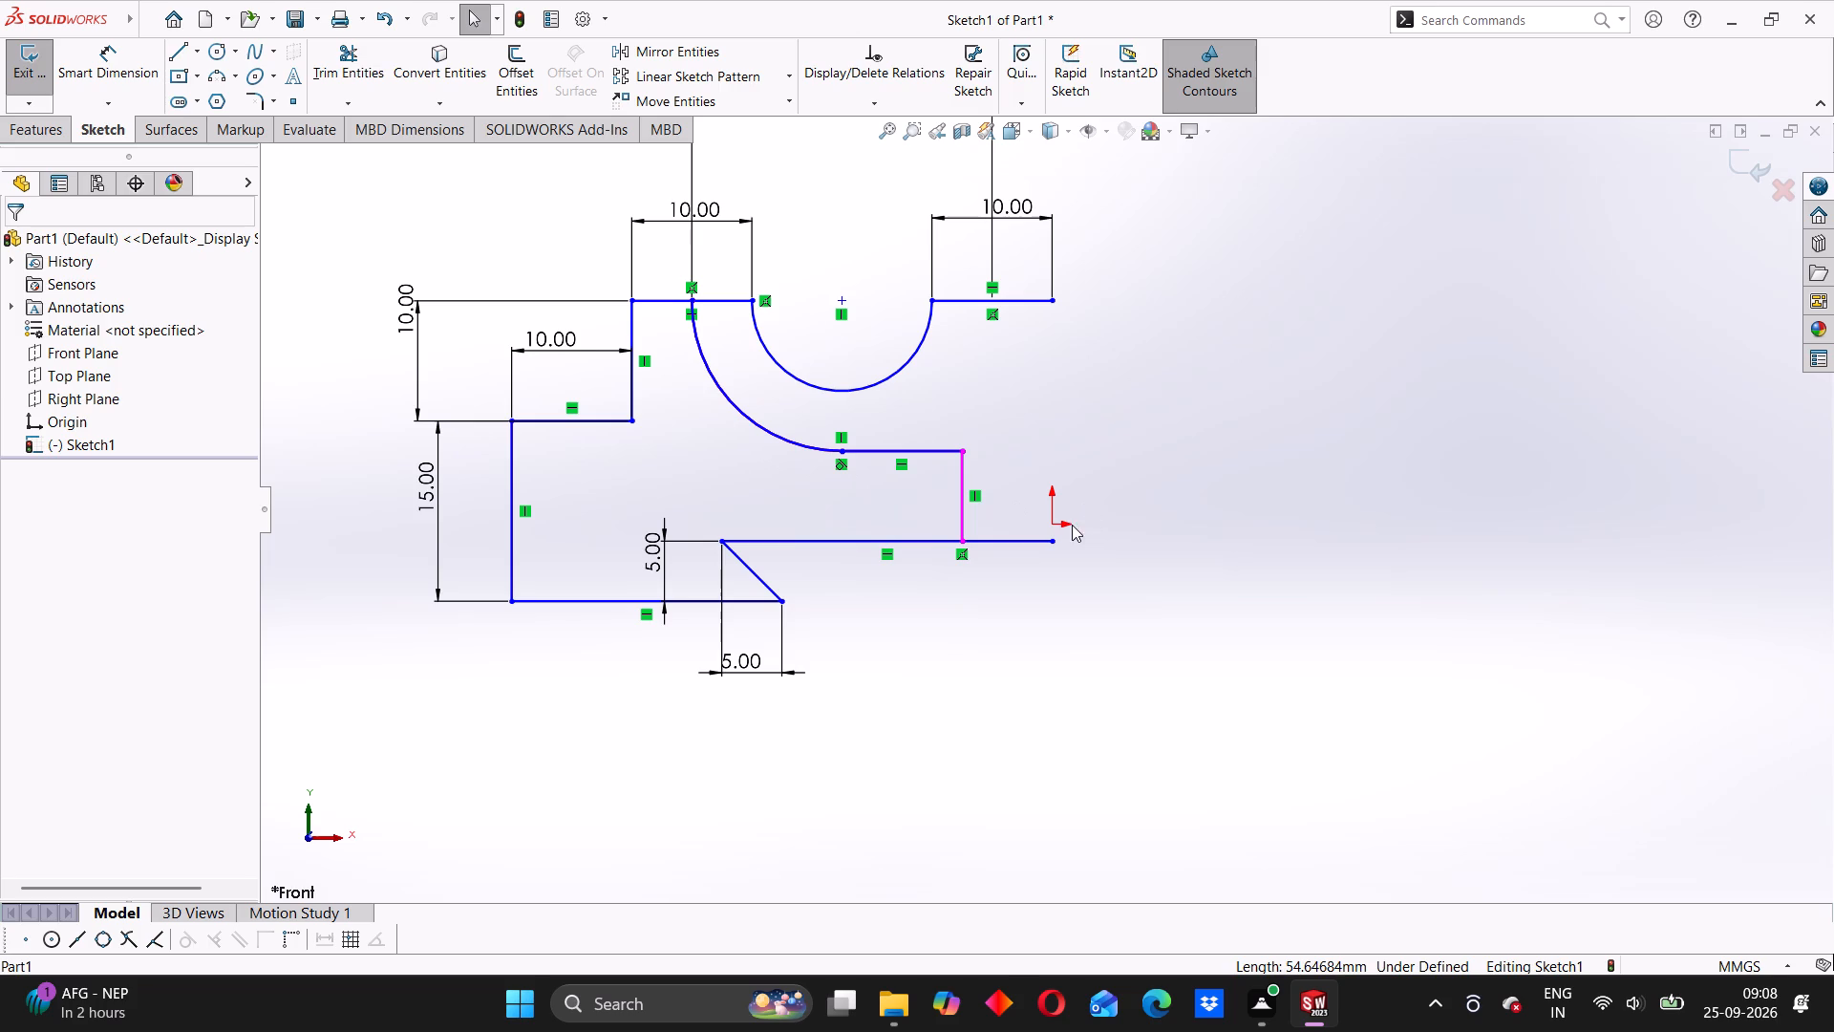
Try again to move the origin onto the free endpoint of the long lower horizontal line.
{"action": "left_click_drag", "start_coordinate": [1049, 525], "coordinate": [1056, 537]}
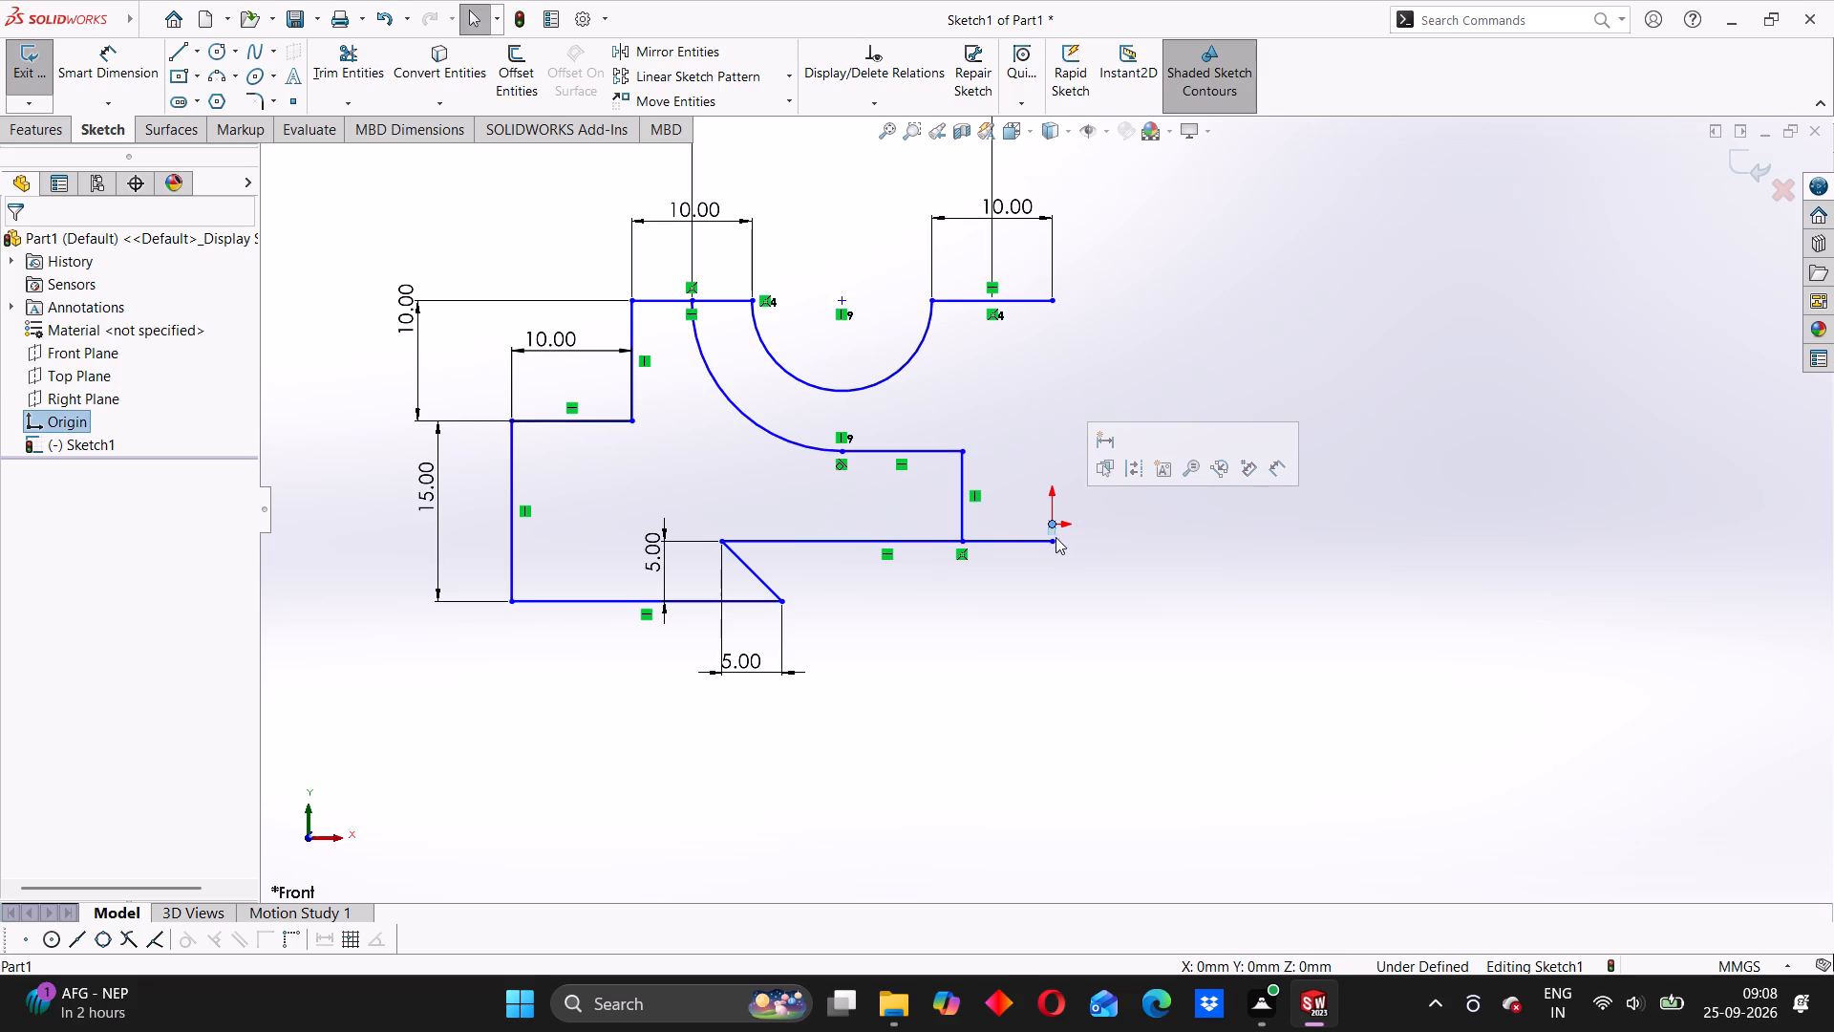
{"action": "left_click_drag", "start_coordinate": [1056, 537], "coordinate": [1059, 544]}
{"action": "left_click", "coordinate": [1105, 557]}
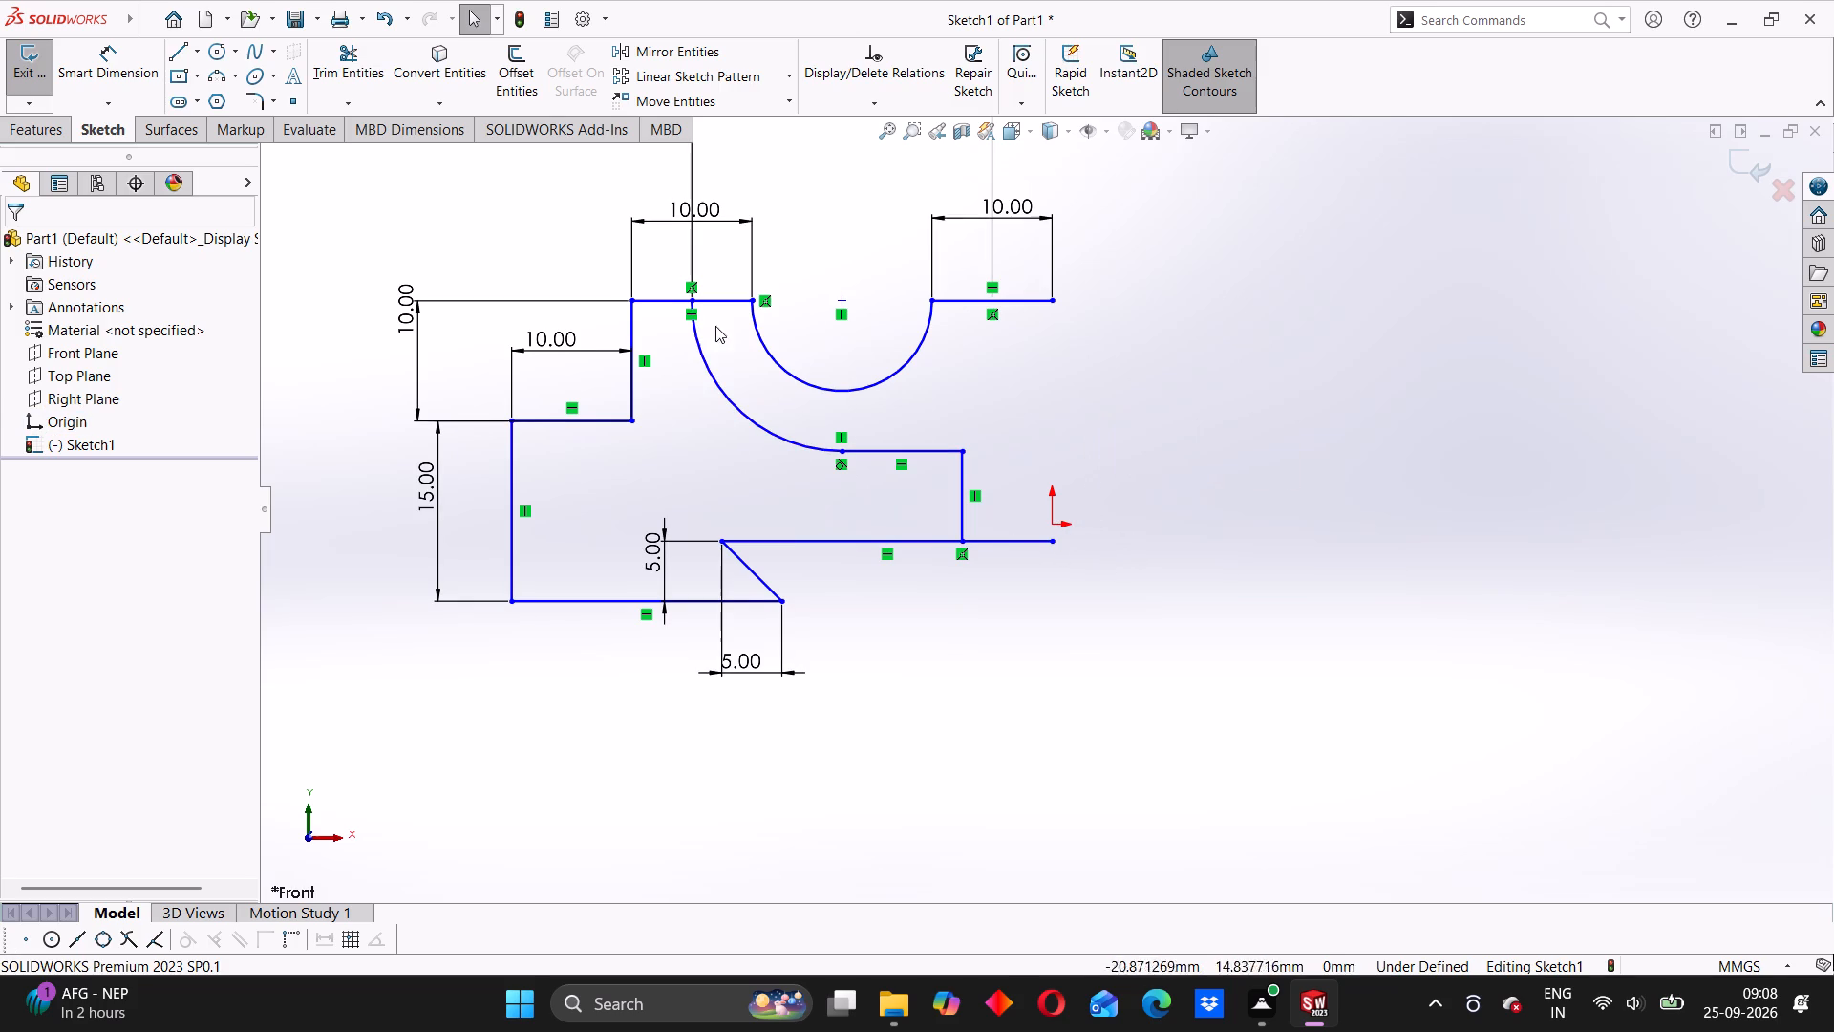
Draw a new vertical centerline about 35 mm long through the origin, from below the profile to above its top edge.
{"action": "left_click", "coordinate": [194, 48]}
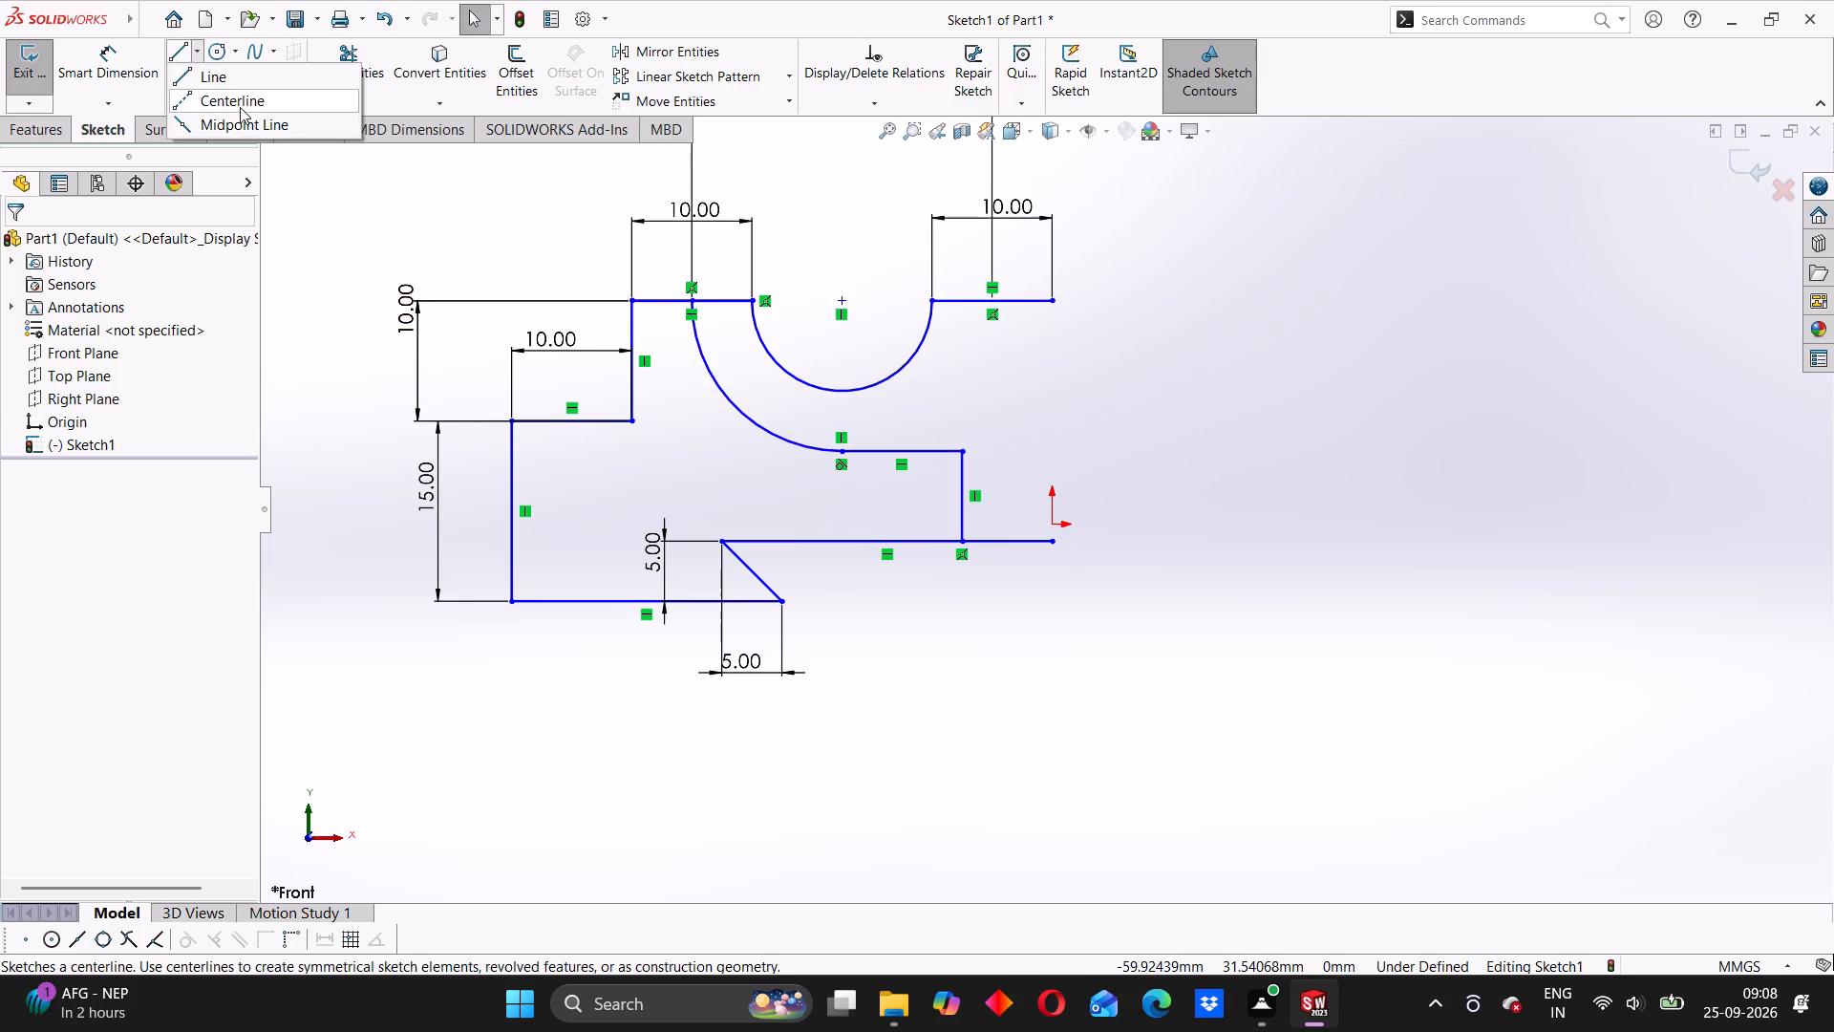
{"action": "left_click", "coordinate": [240, 105]}
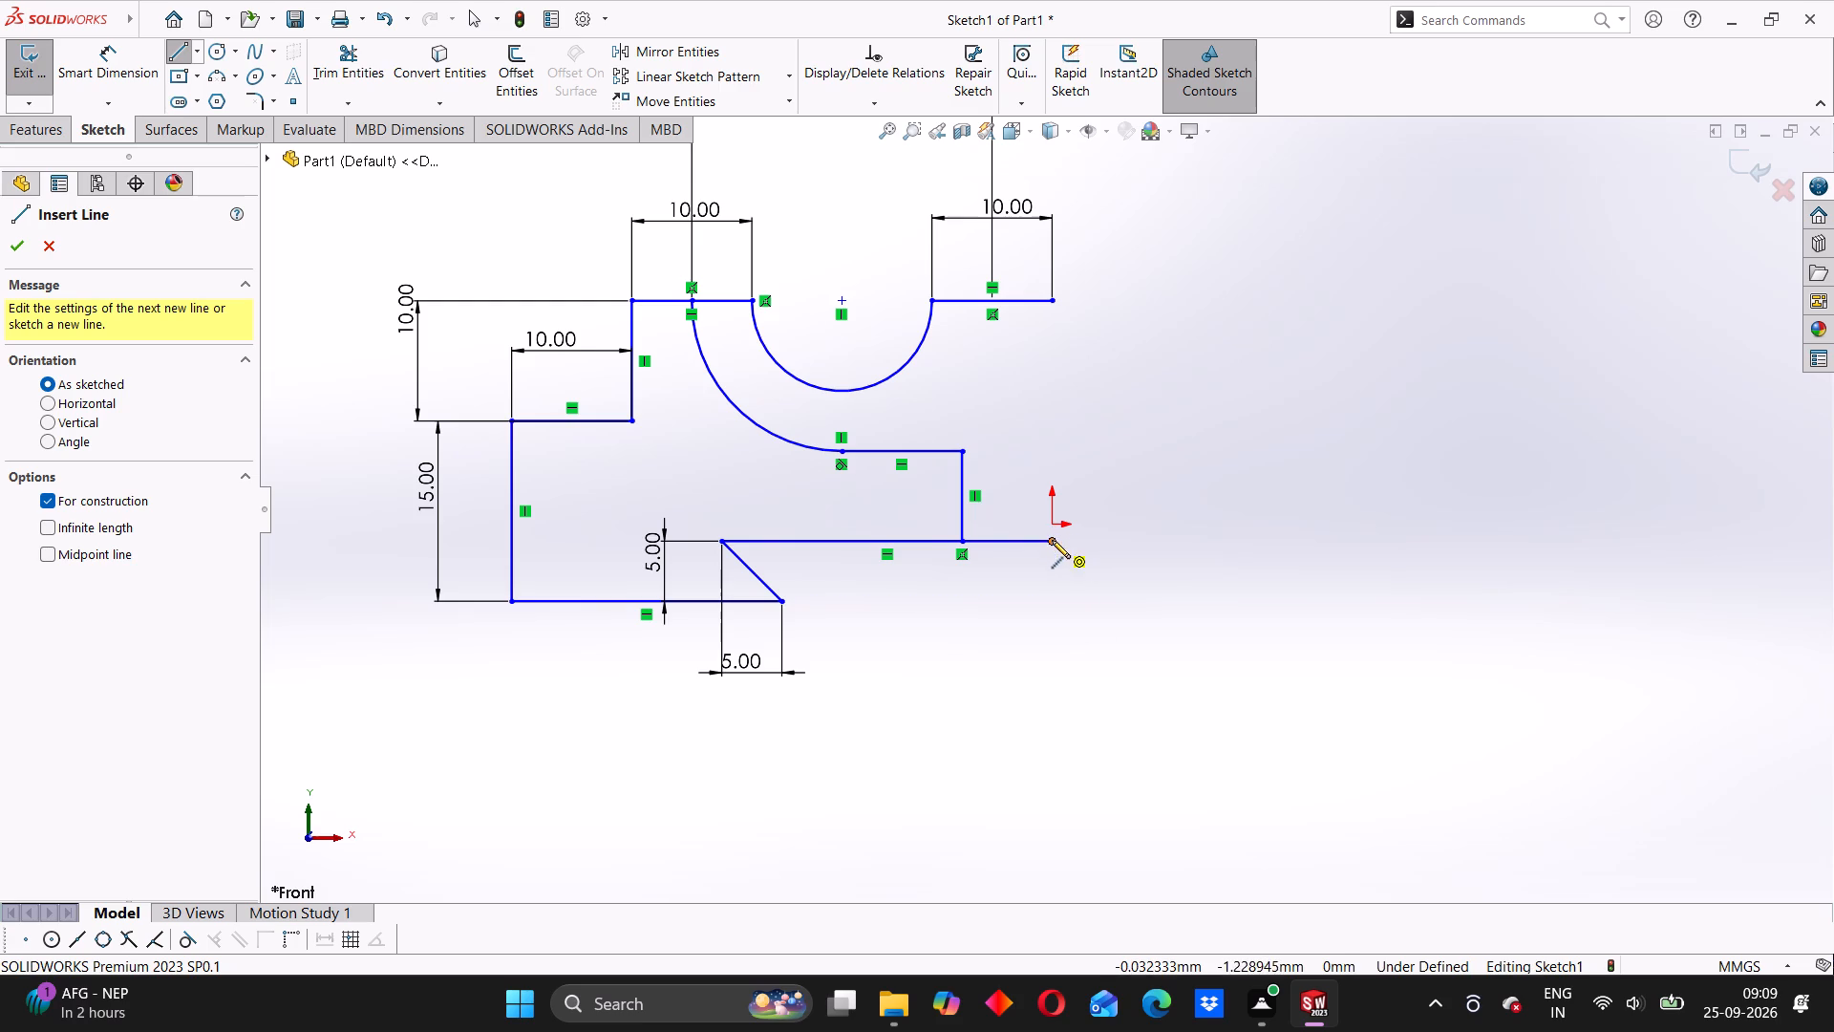
{"action": "left_click", "coordinate": [1053, 633]}
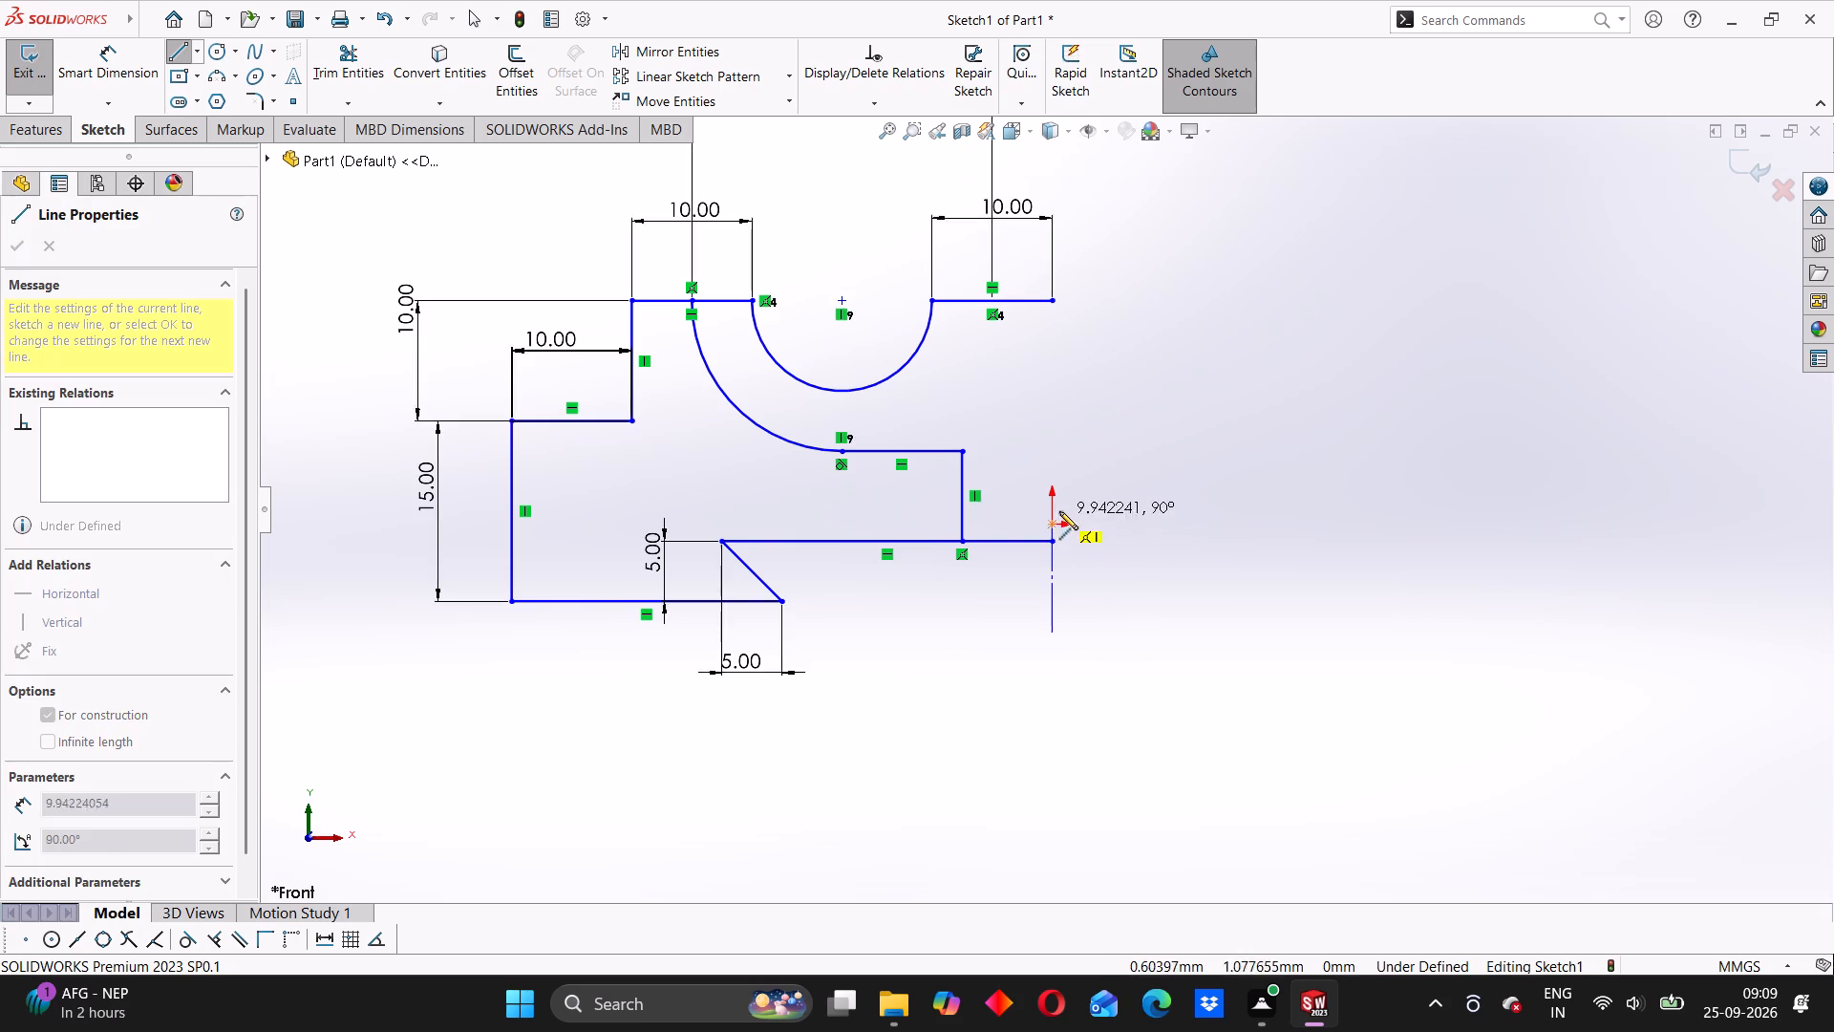
{"action": "left_click", "coordinate": [1054, 205]}
{"action": "right_click", "coordinate": [1174, 301]}
{"action": "left_click", "coordinate": [1196, 305]}
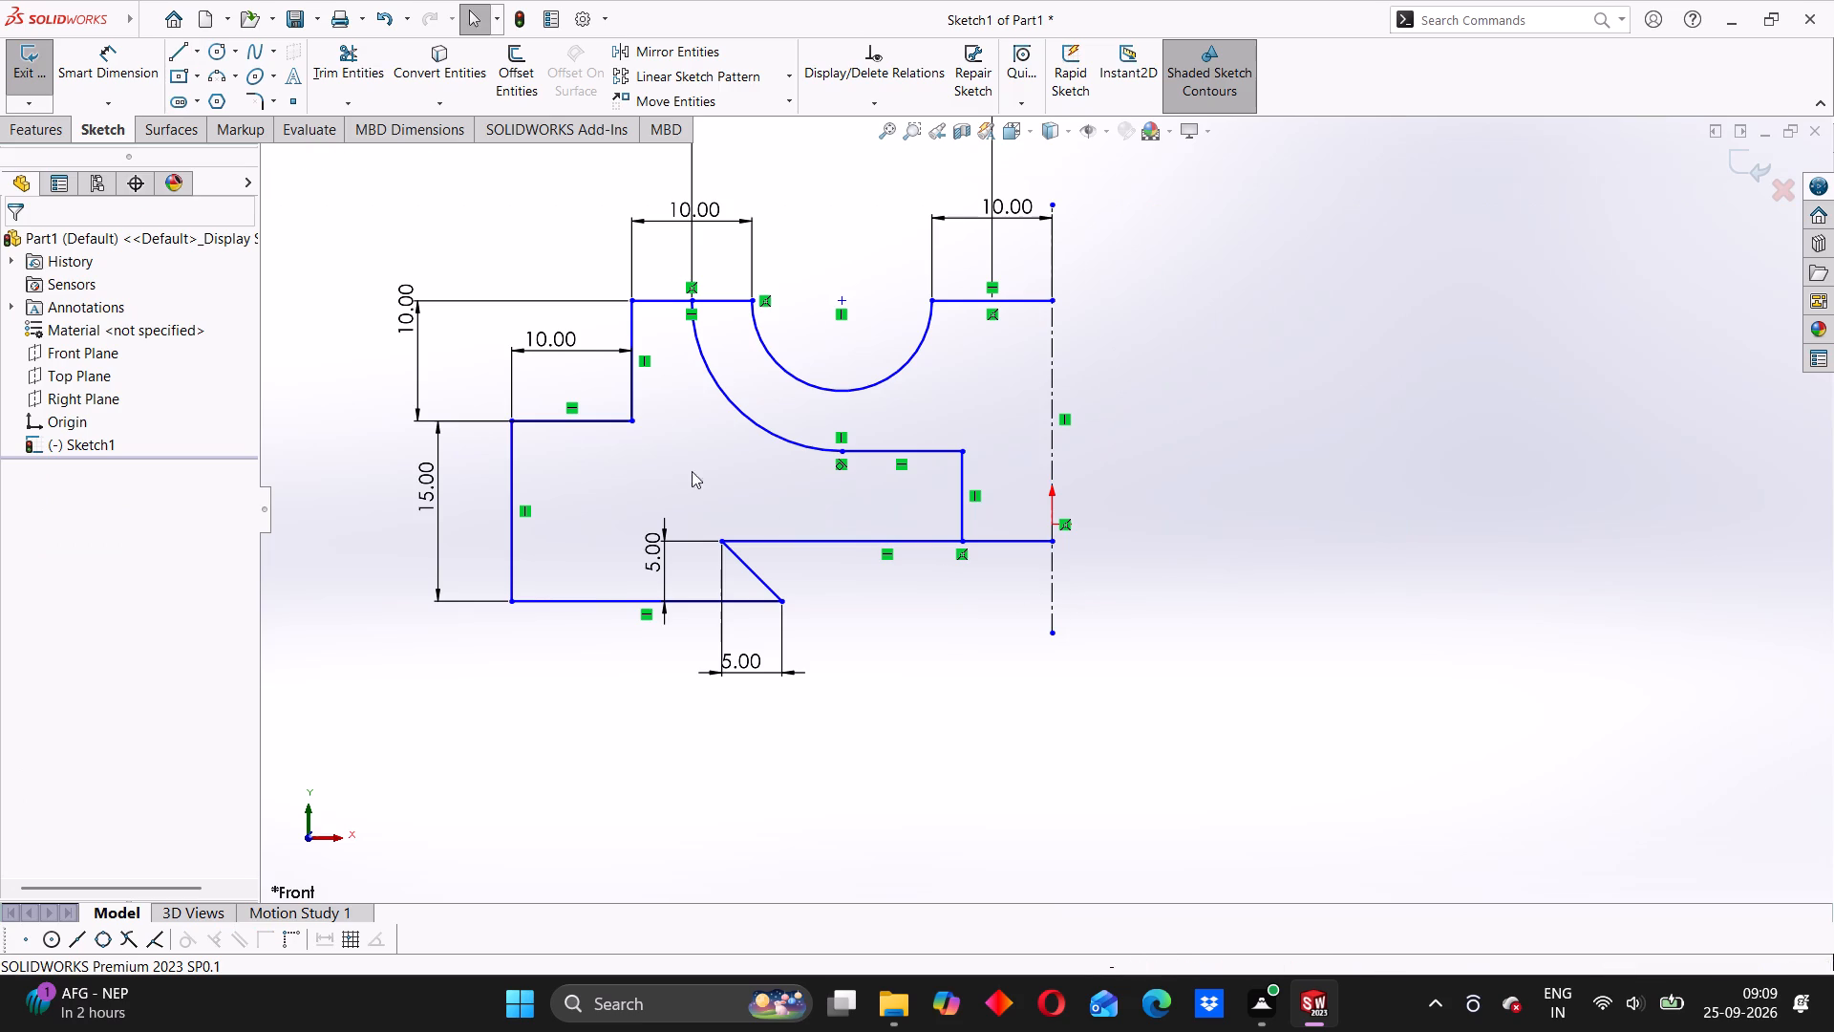
Dimension the length of the long lower horizontal line ending at the centerline.
{"action": "left_click", "coordinate": [119, 79]}
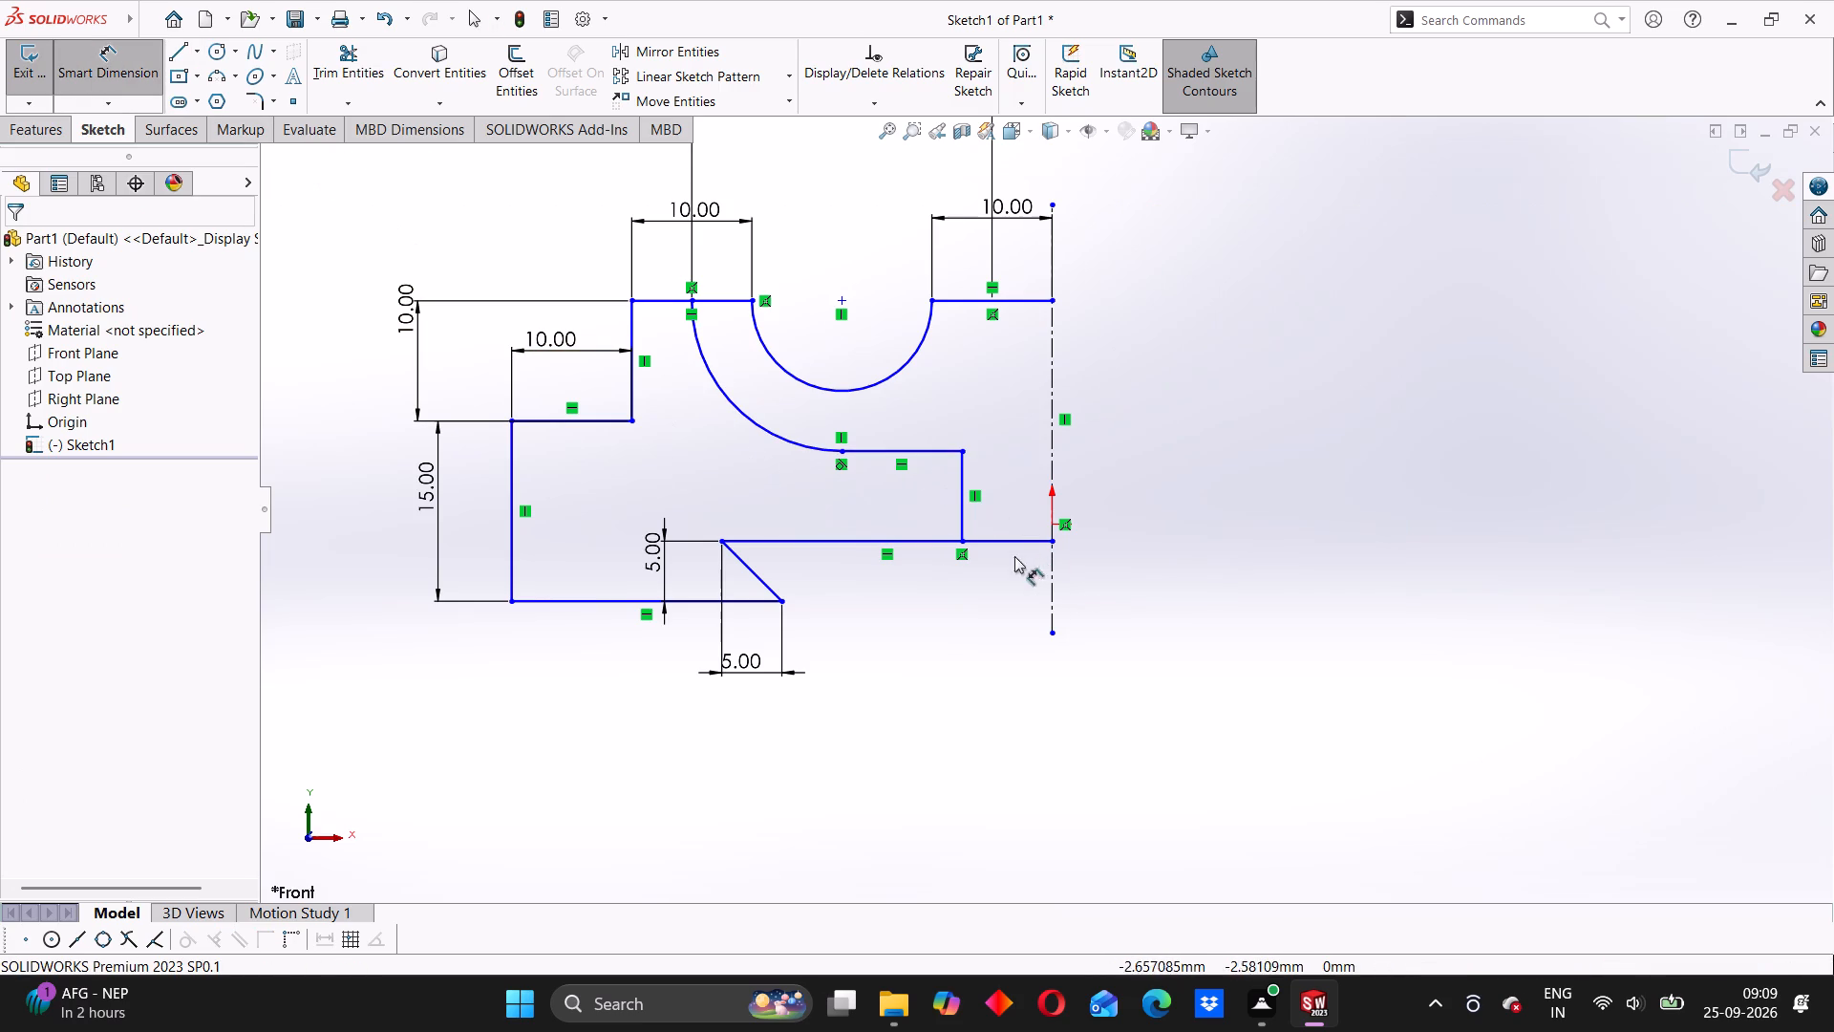
{"action": "left_click", "coordinate": [982, 543]}
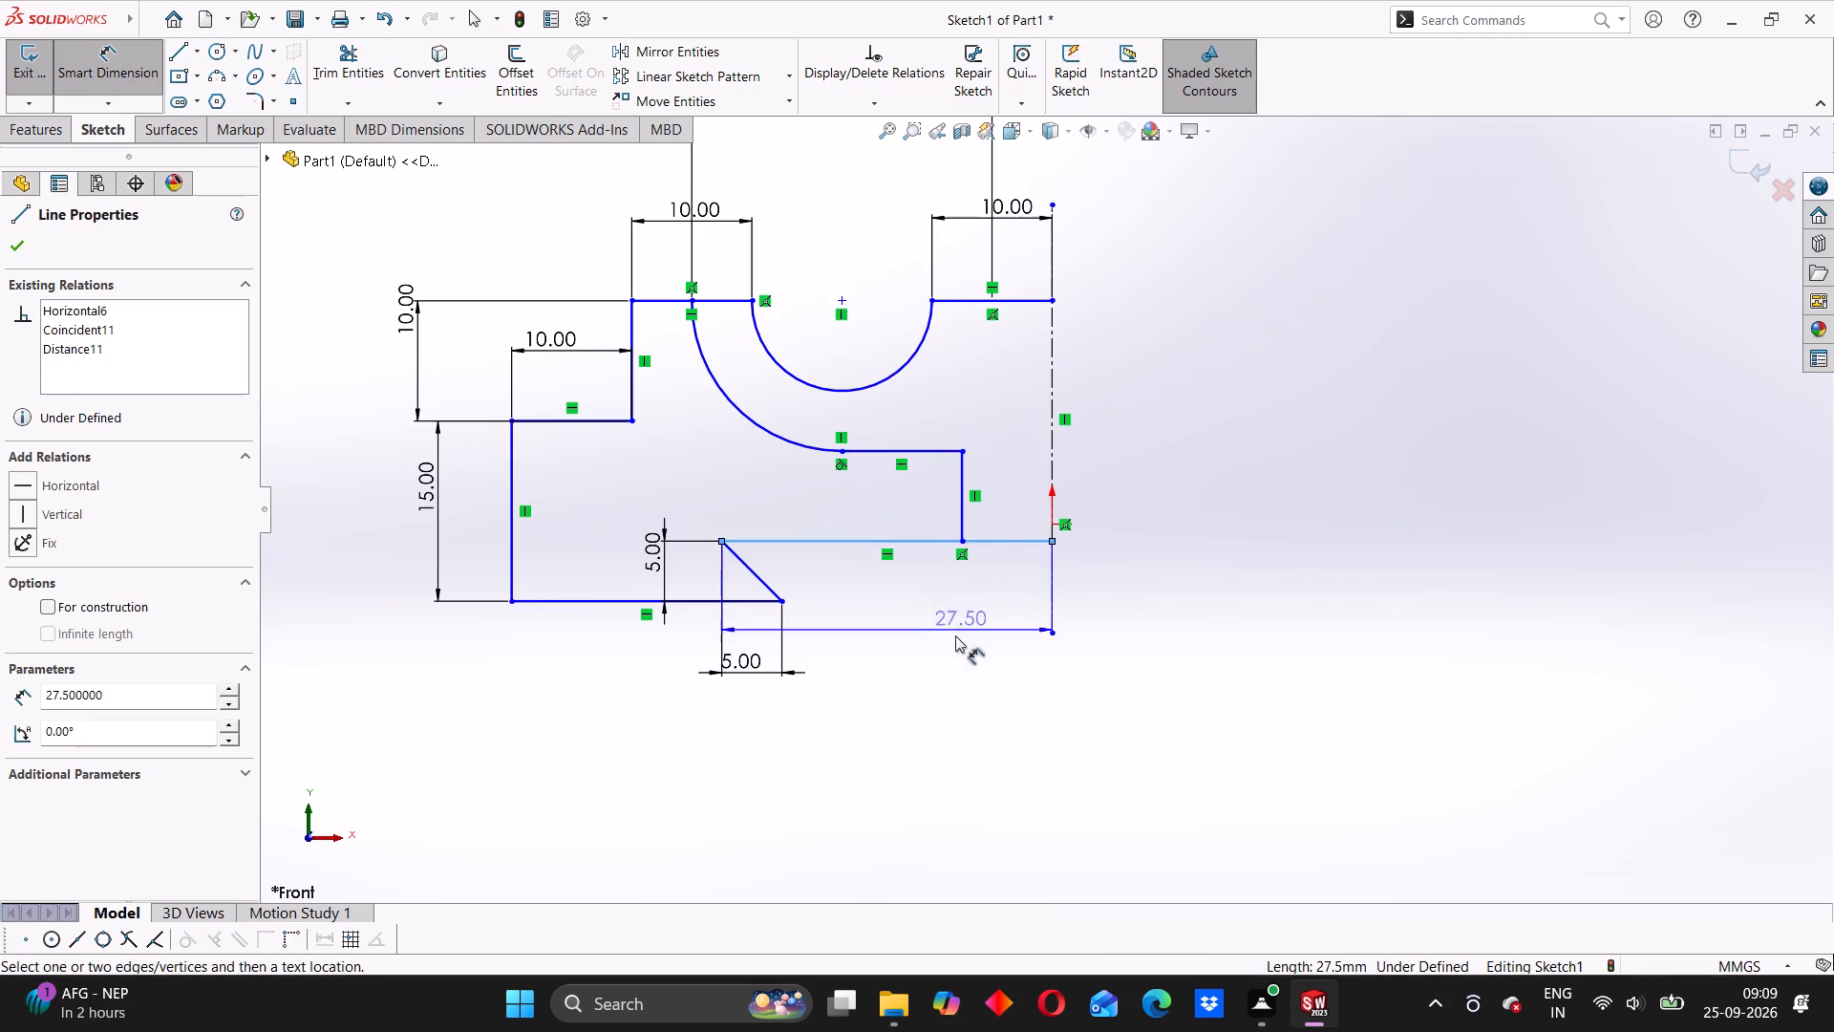
{"action": "left_click", "coordinate": [956, 747]}
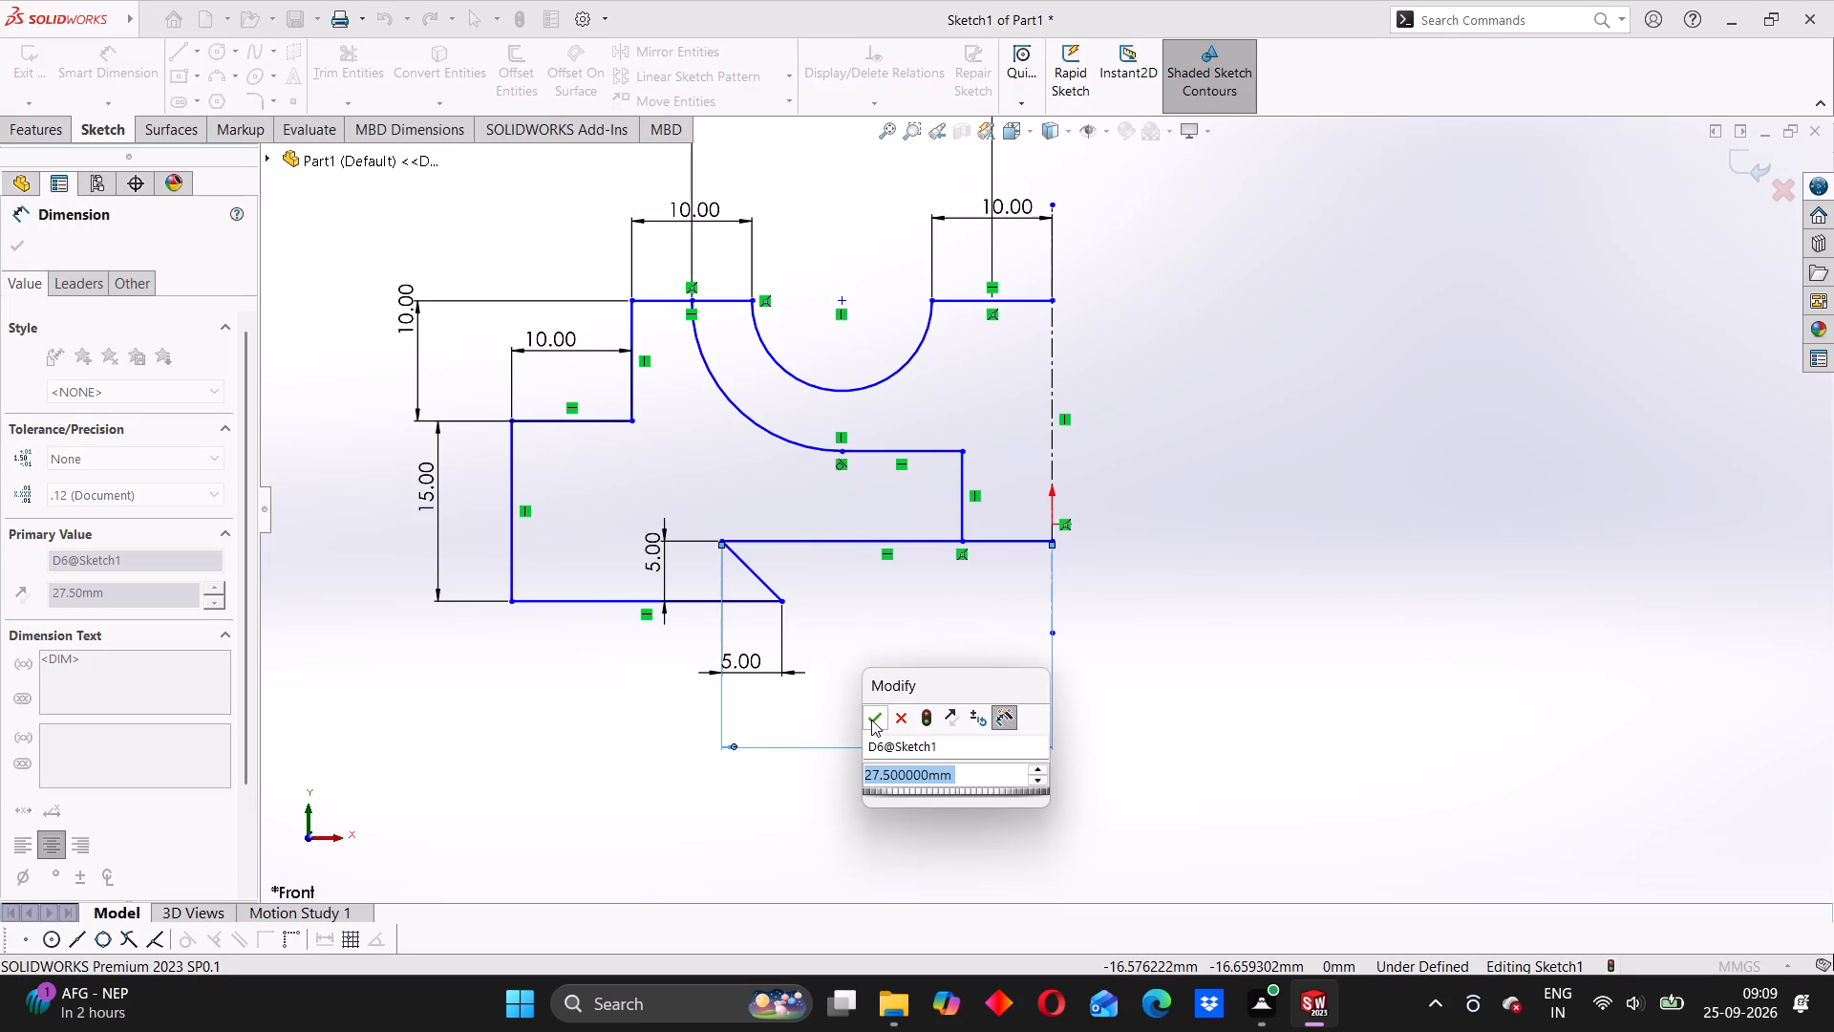
{"action": "left_click", "coordinate": [871, 720]}
Dimension the horizontal distance from the bottom end of the slanted line to the new centerline.
{"action": "left_click", "coordinate": [783, 600]}
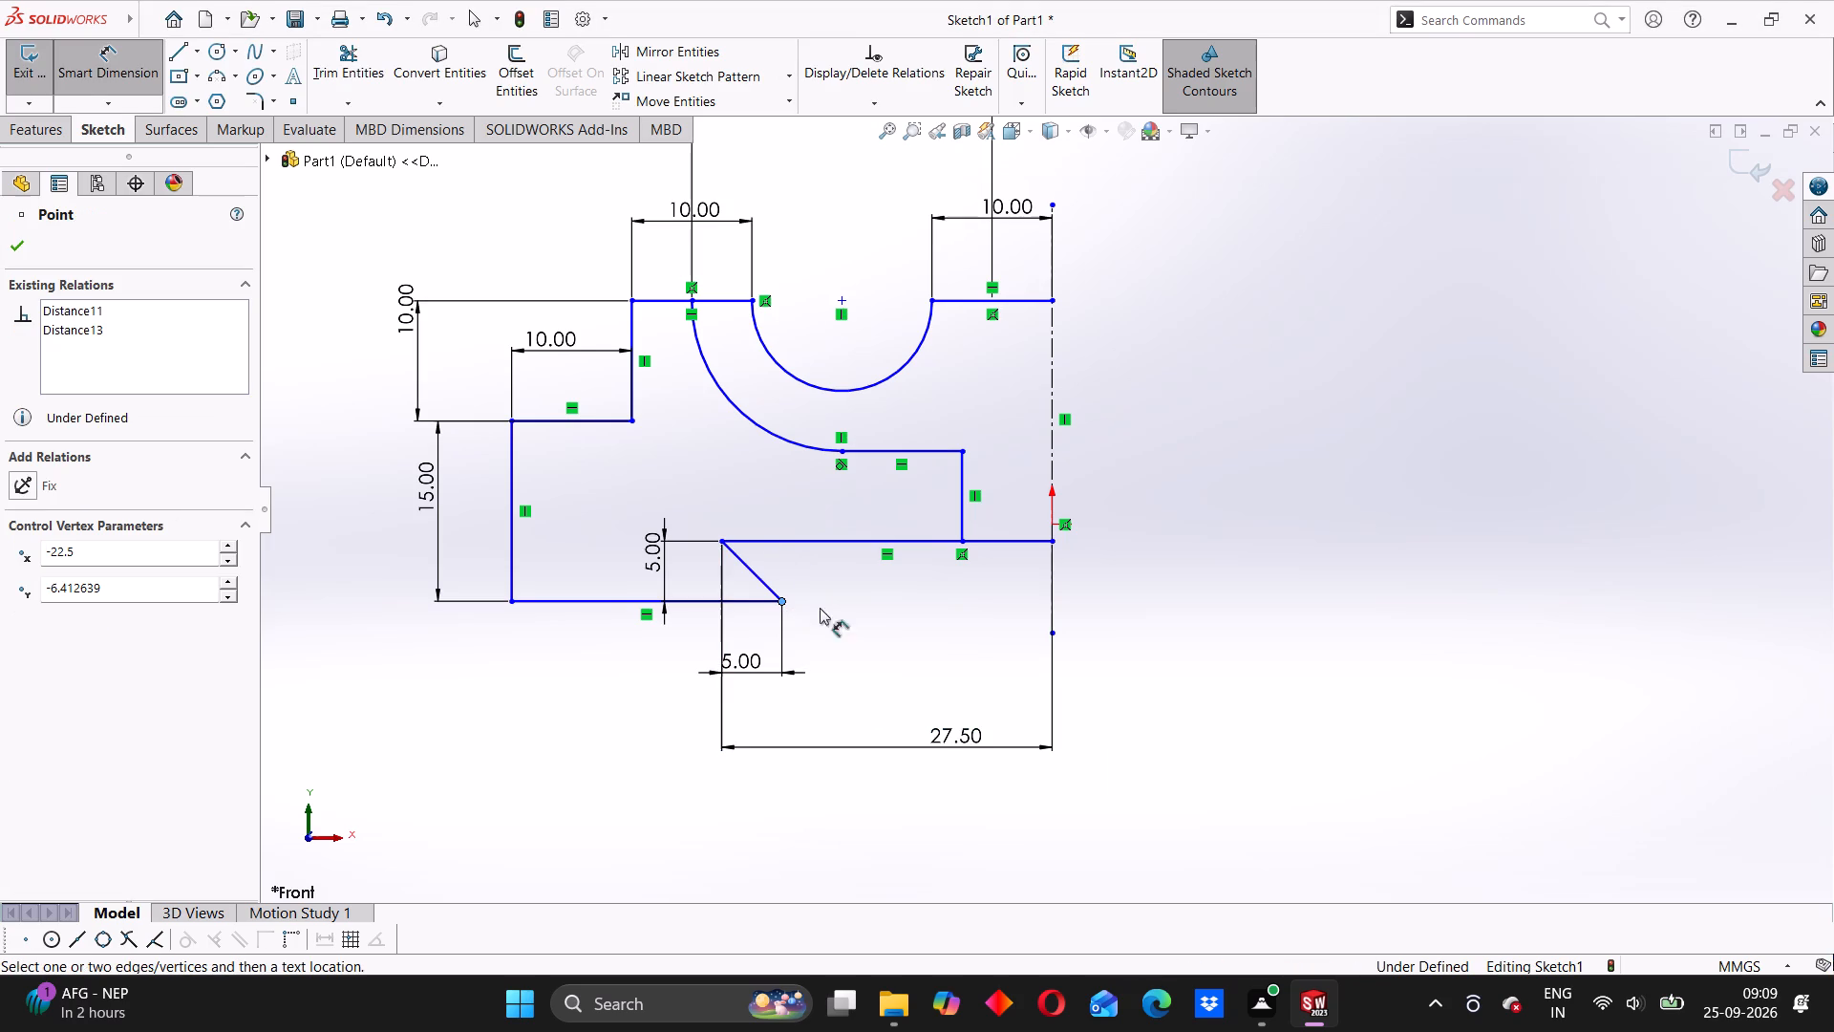
{"action": "left_click", "coordinate": [1054, 563]}
{"action": "left_click", "coordinate": [956, 636]}
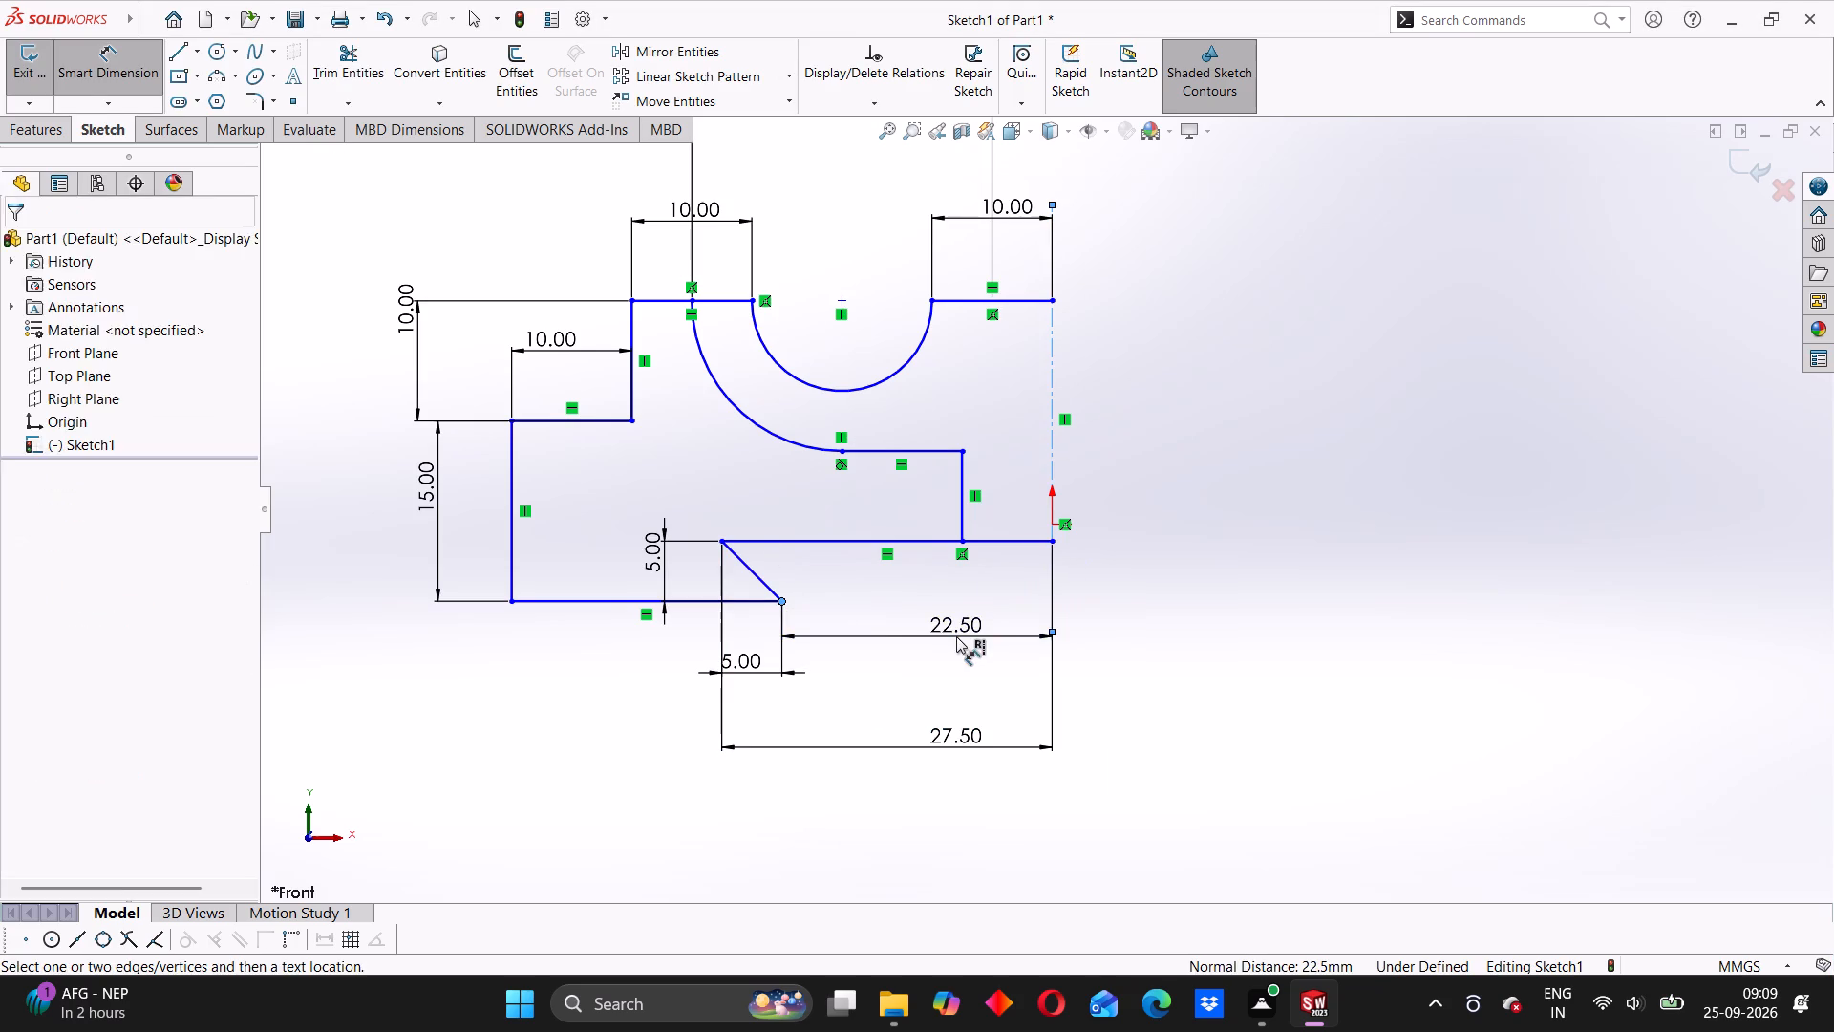
{"action": "left_click", "coordinate": [878, 603]}
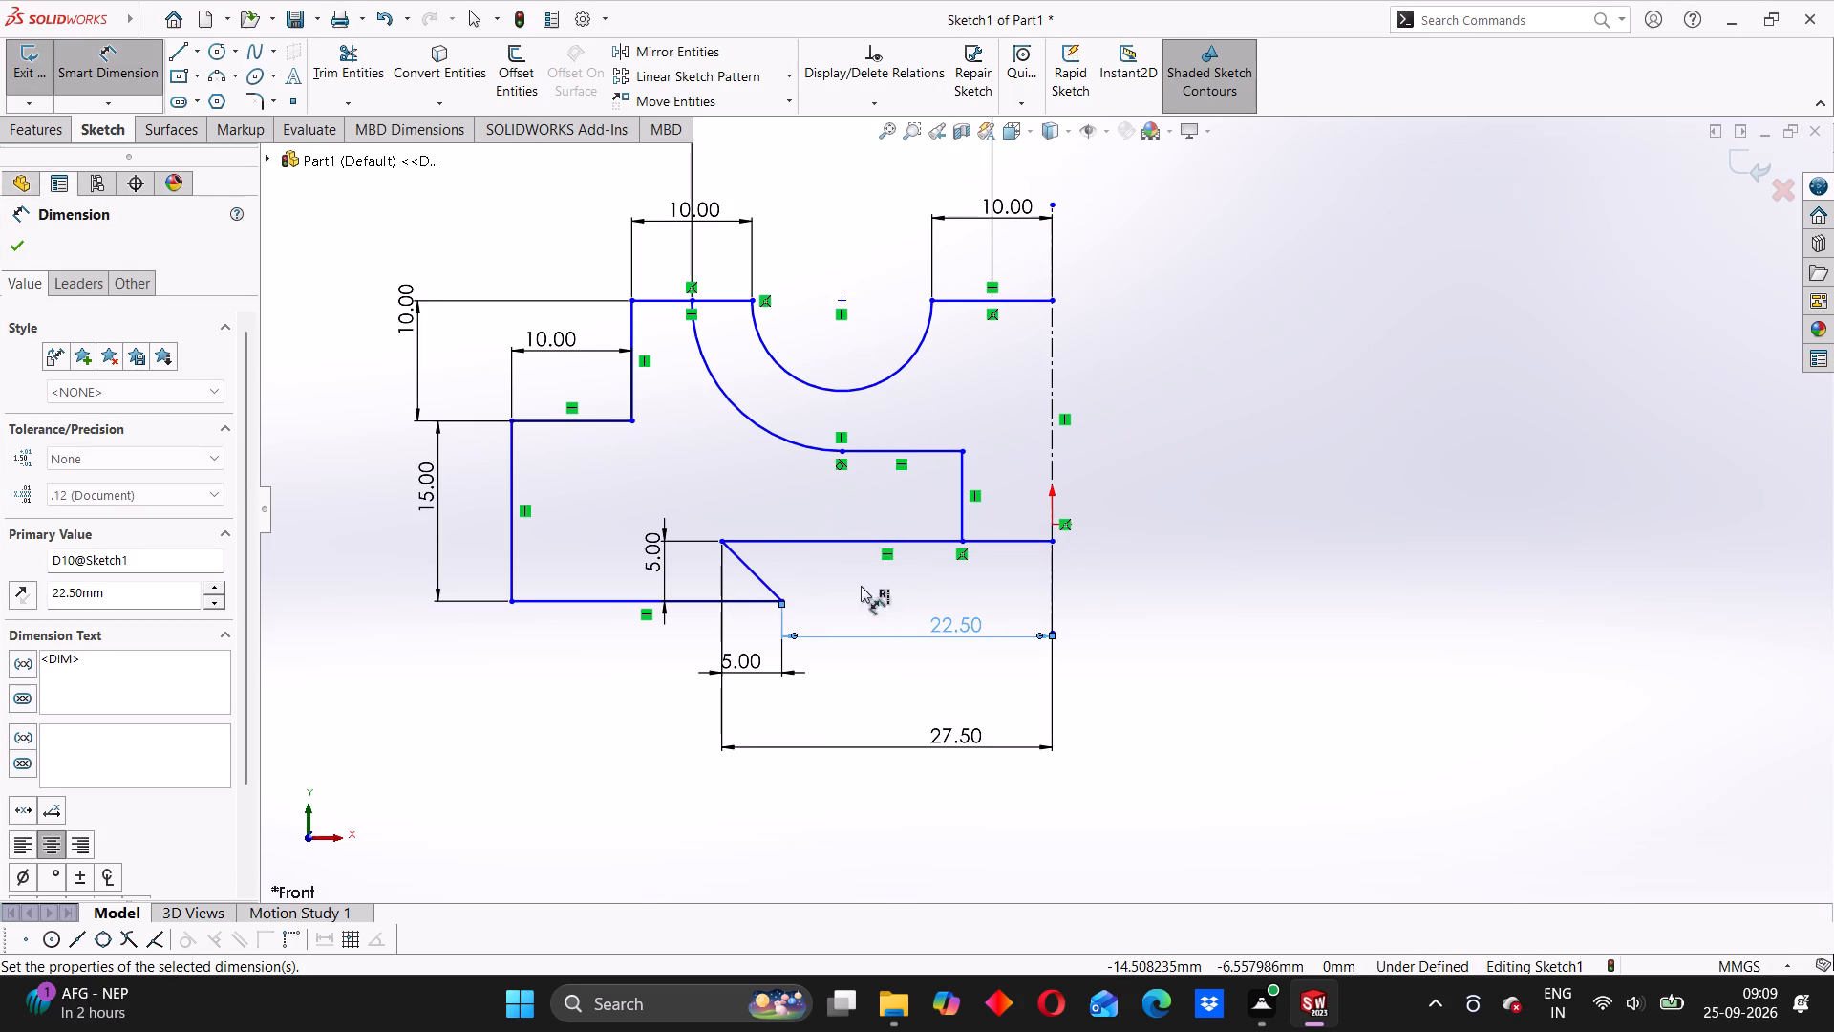
Dimension the horizontal distance from the cavity's short vertical line to the centerline.
{"action": "left_click", "coordinate": [961, 482]}
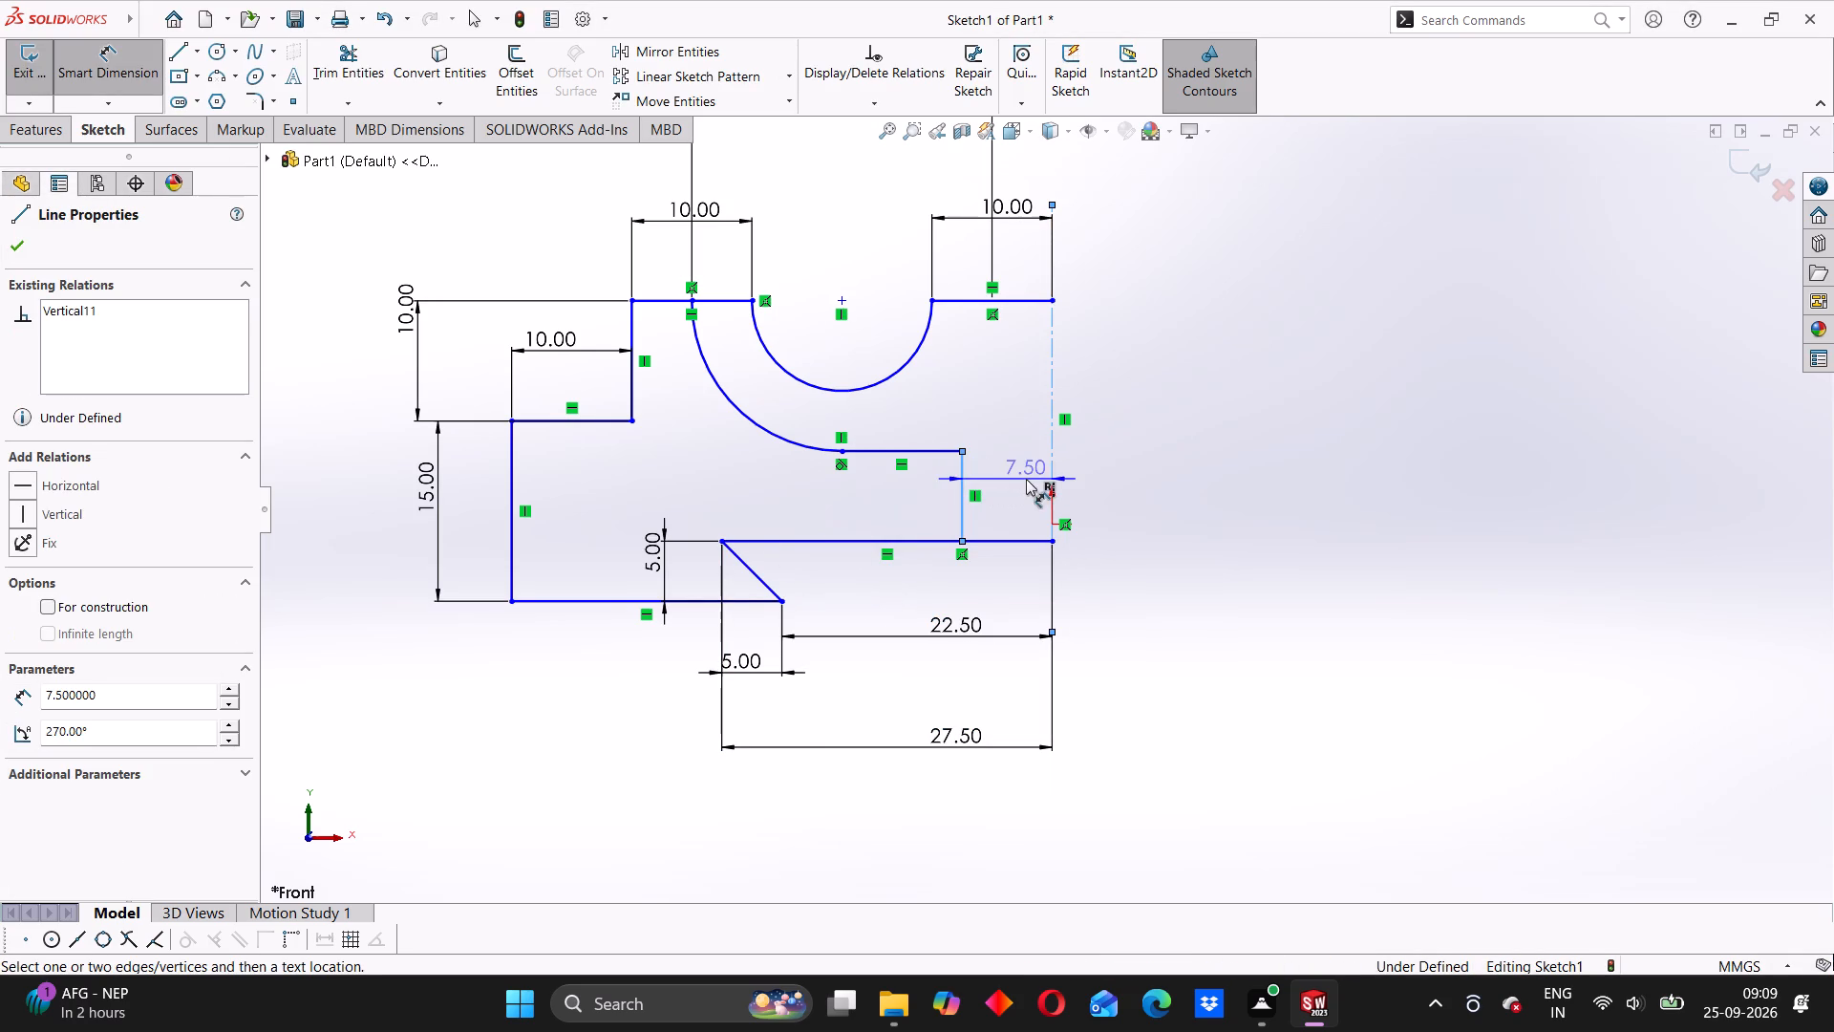
{"action": "left_click", "coordinate": [1022, 483]}
{"action": "left_click", "coordinate": [942, 450]}
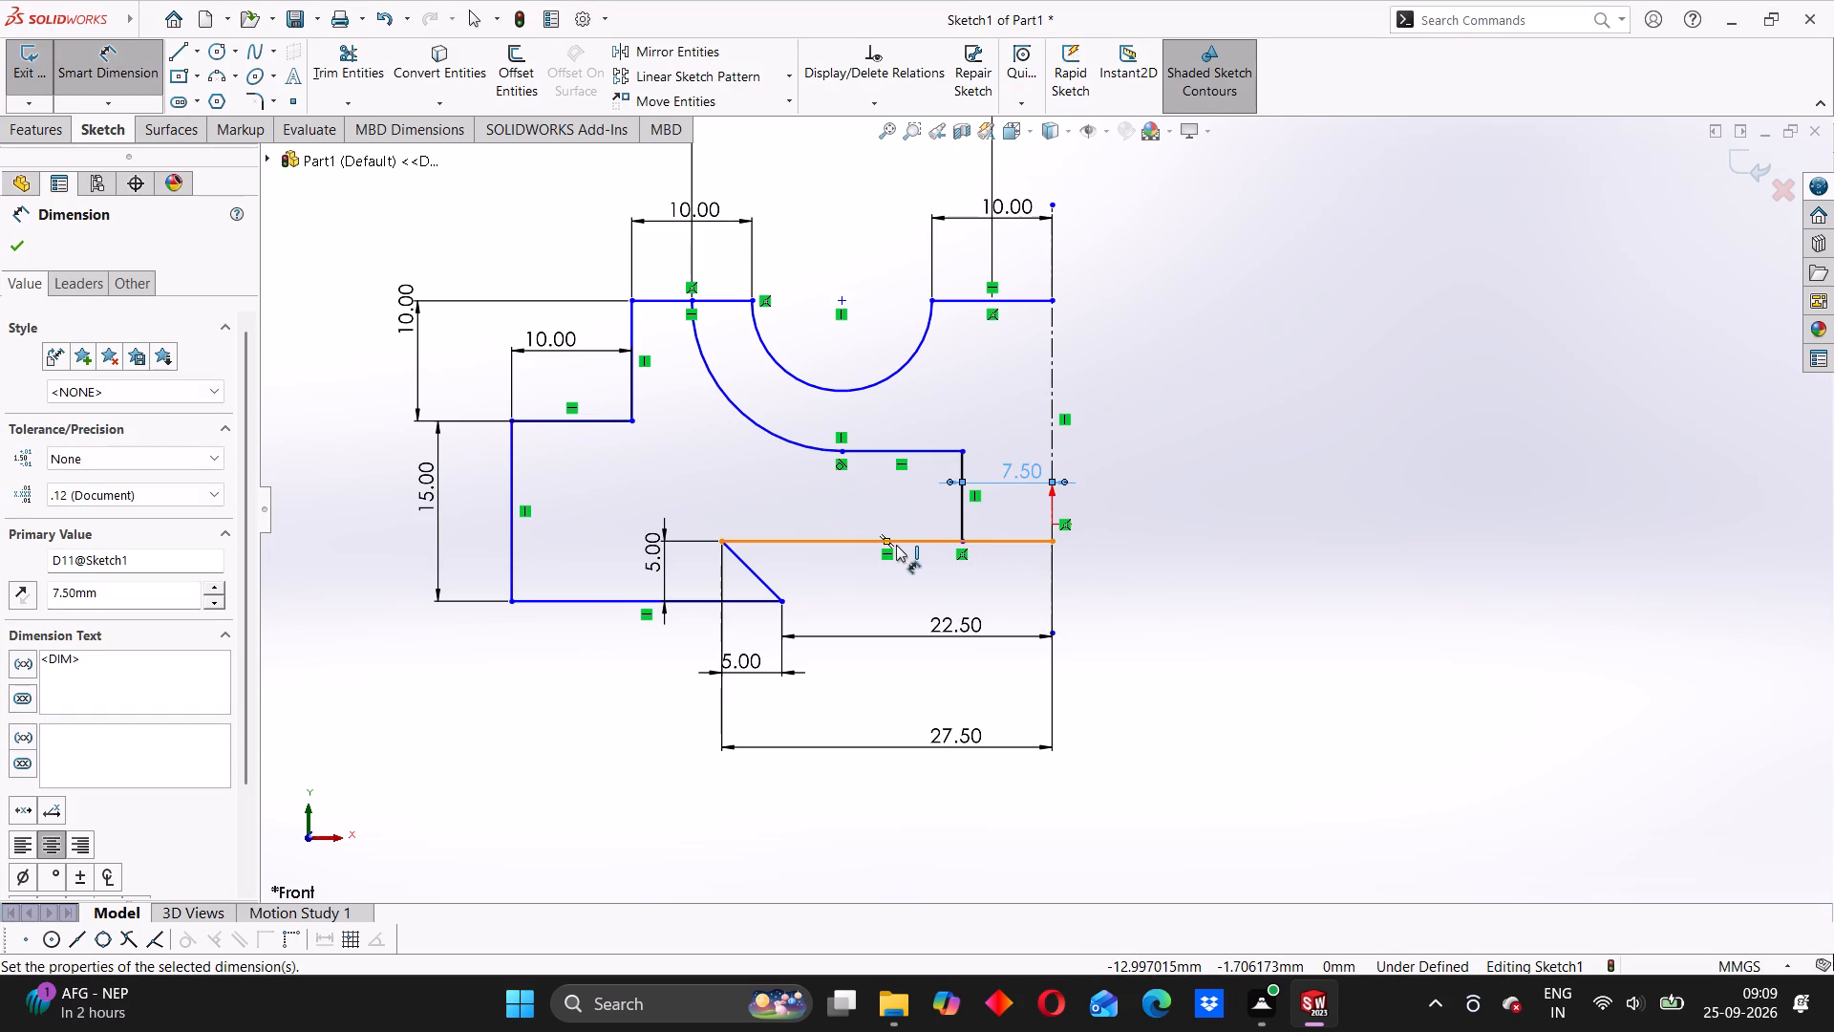
Dimension the vertical distance between the origin and the long lower horizontal line.
{"action": "left_click", "coordinate": [1051, 524]}
{"action": "left_click", "coordinate": [1005, 539]}
{"action": "left_click", "coordinate": [1116, 543]}
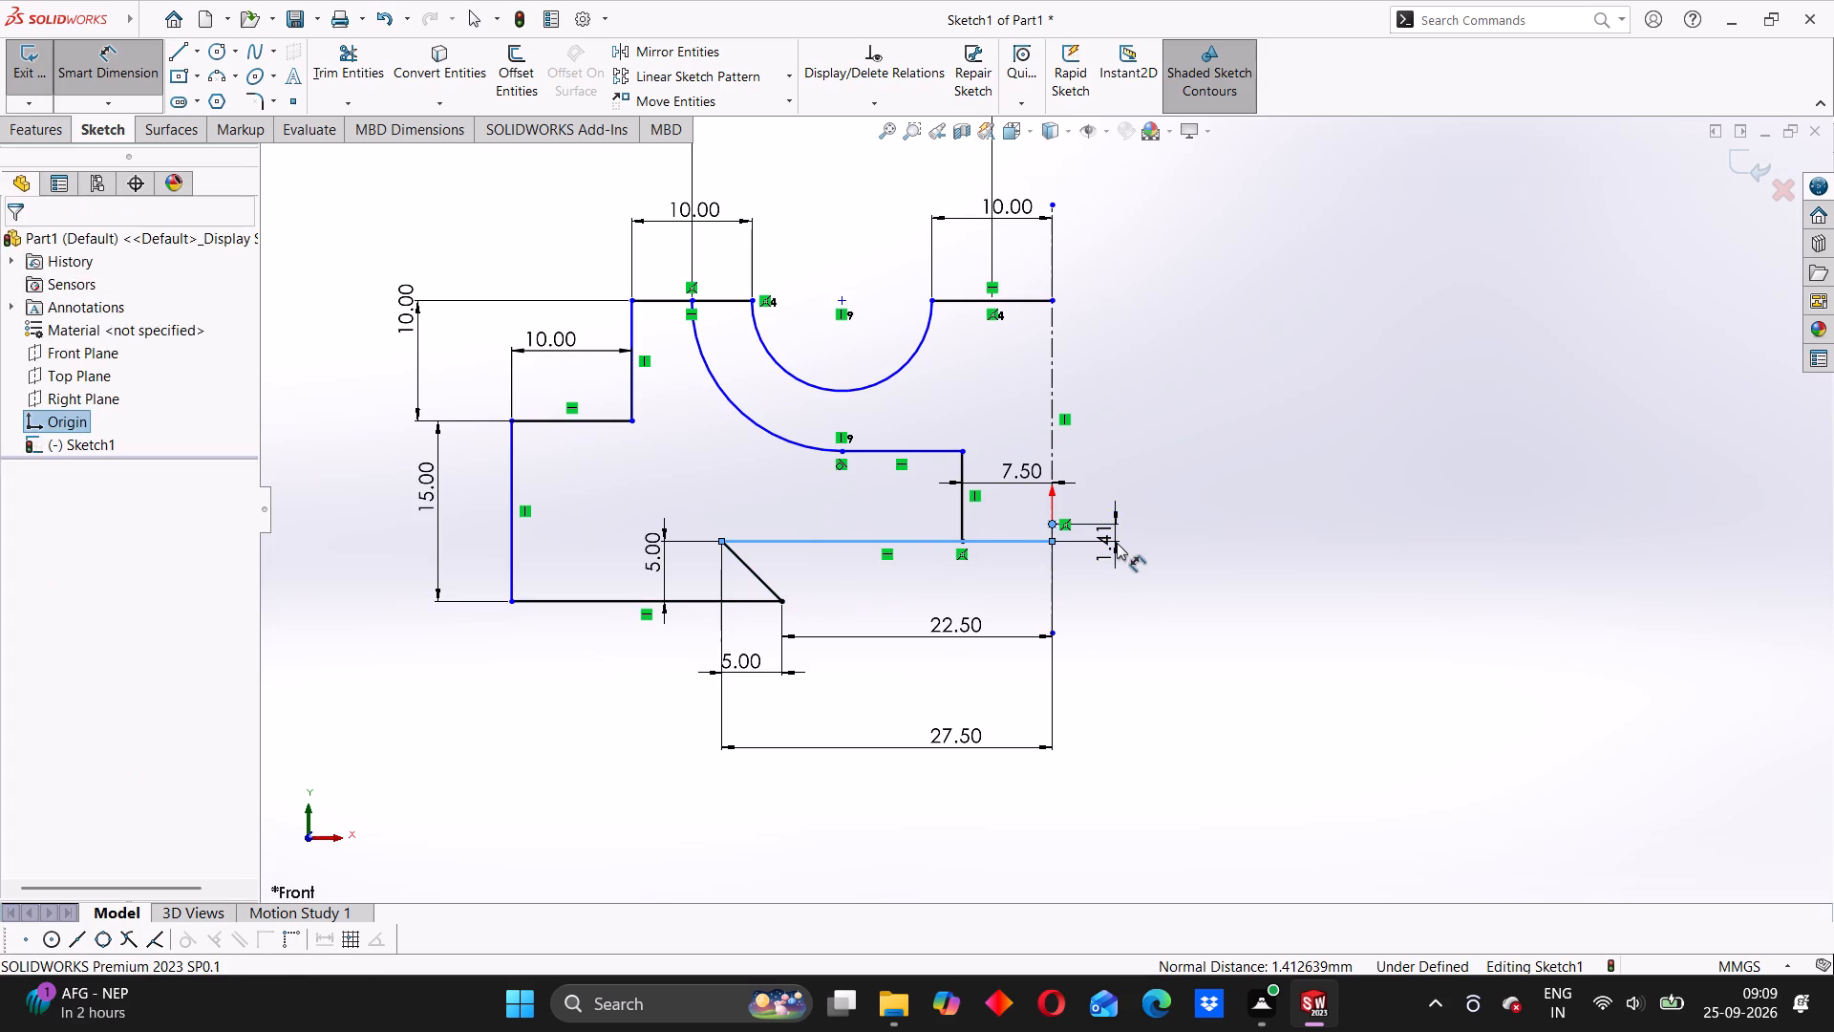
{"action": "left_click", "coordinate": [1029, 511]}
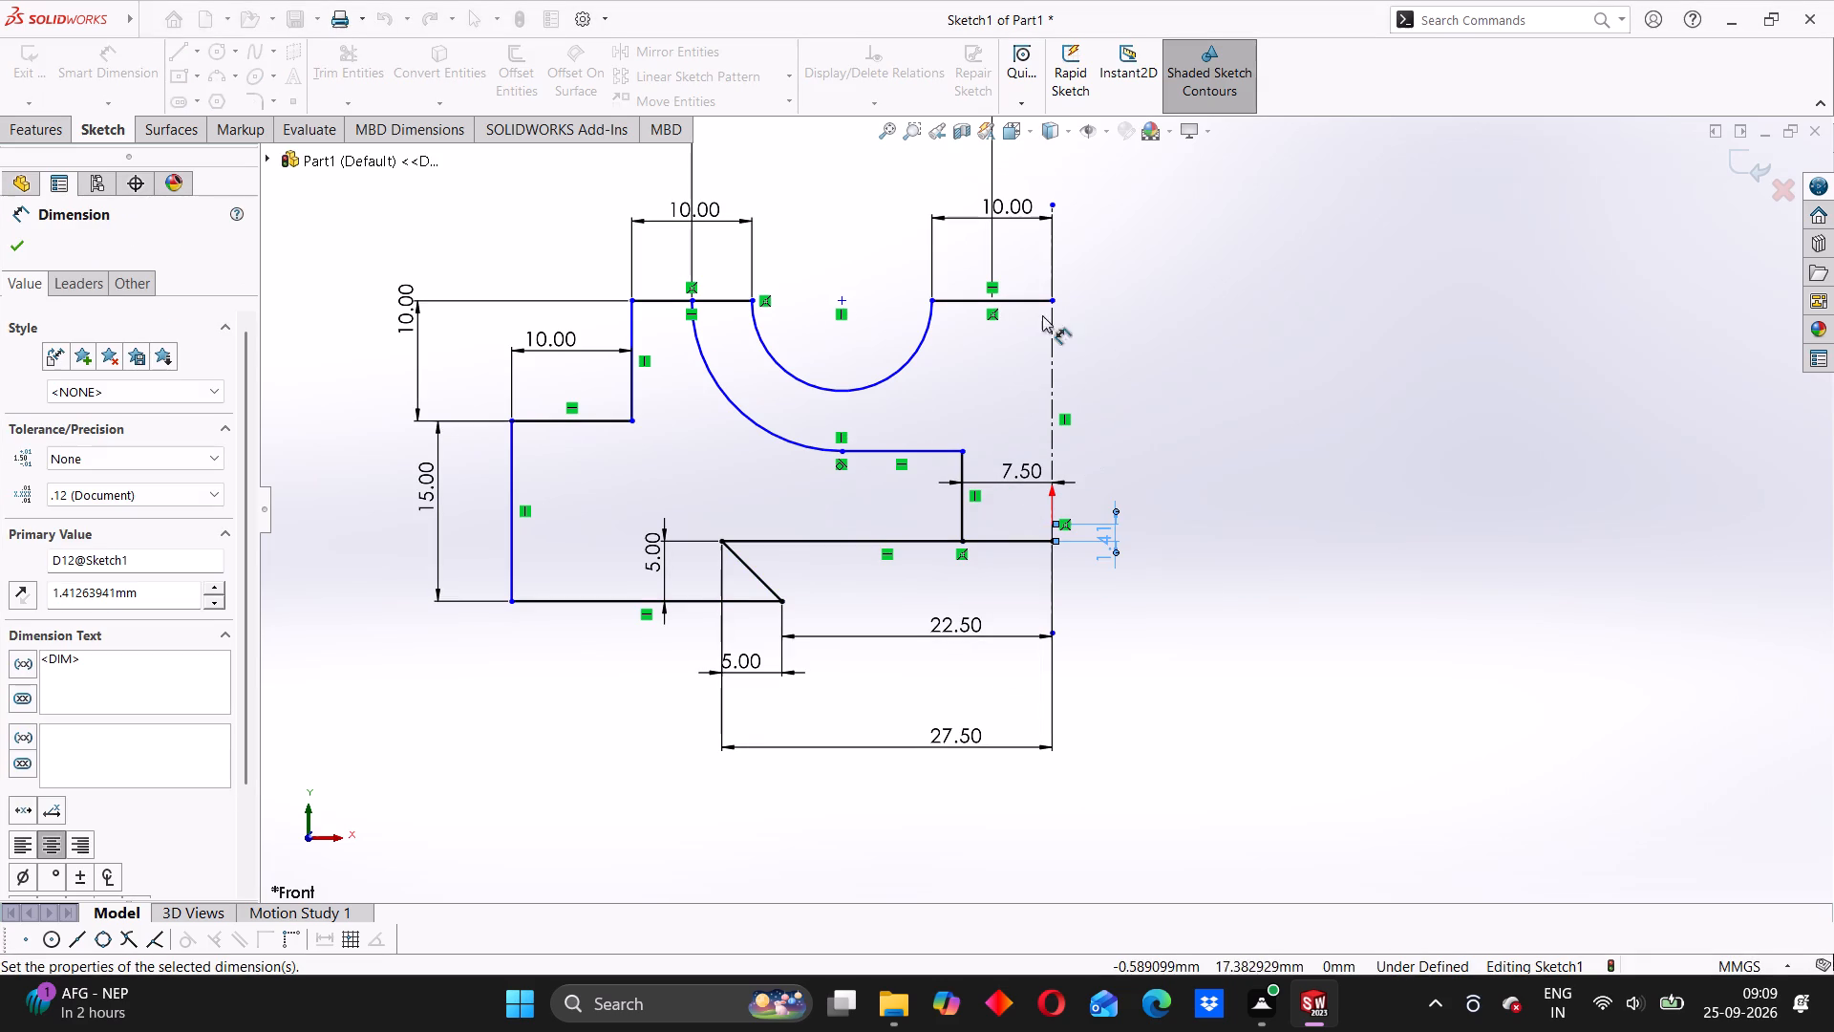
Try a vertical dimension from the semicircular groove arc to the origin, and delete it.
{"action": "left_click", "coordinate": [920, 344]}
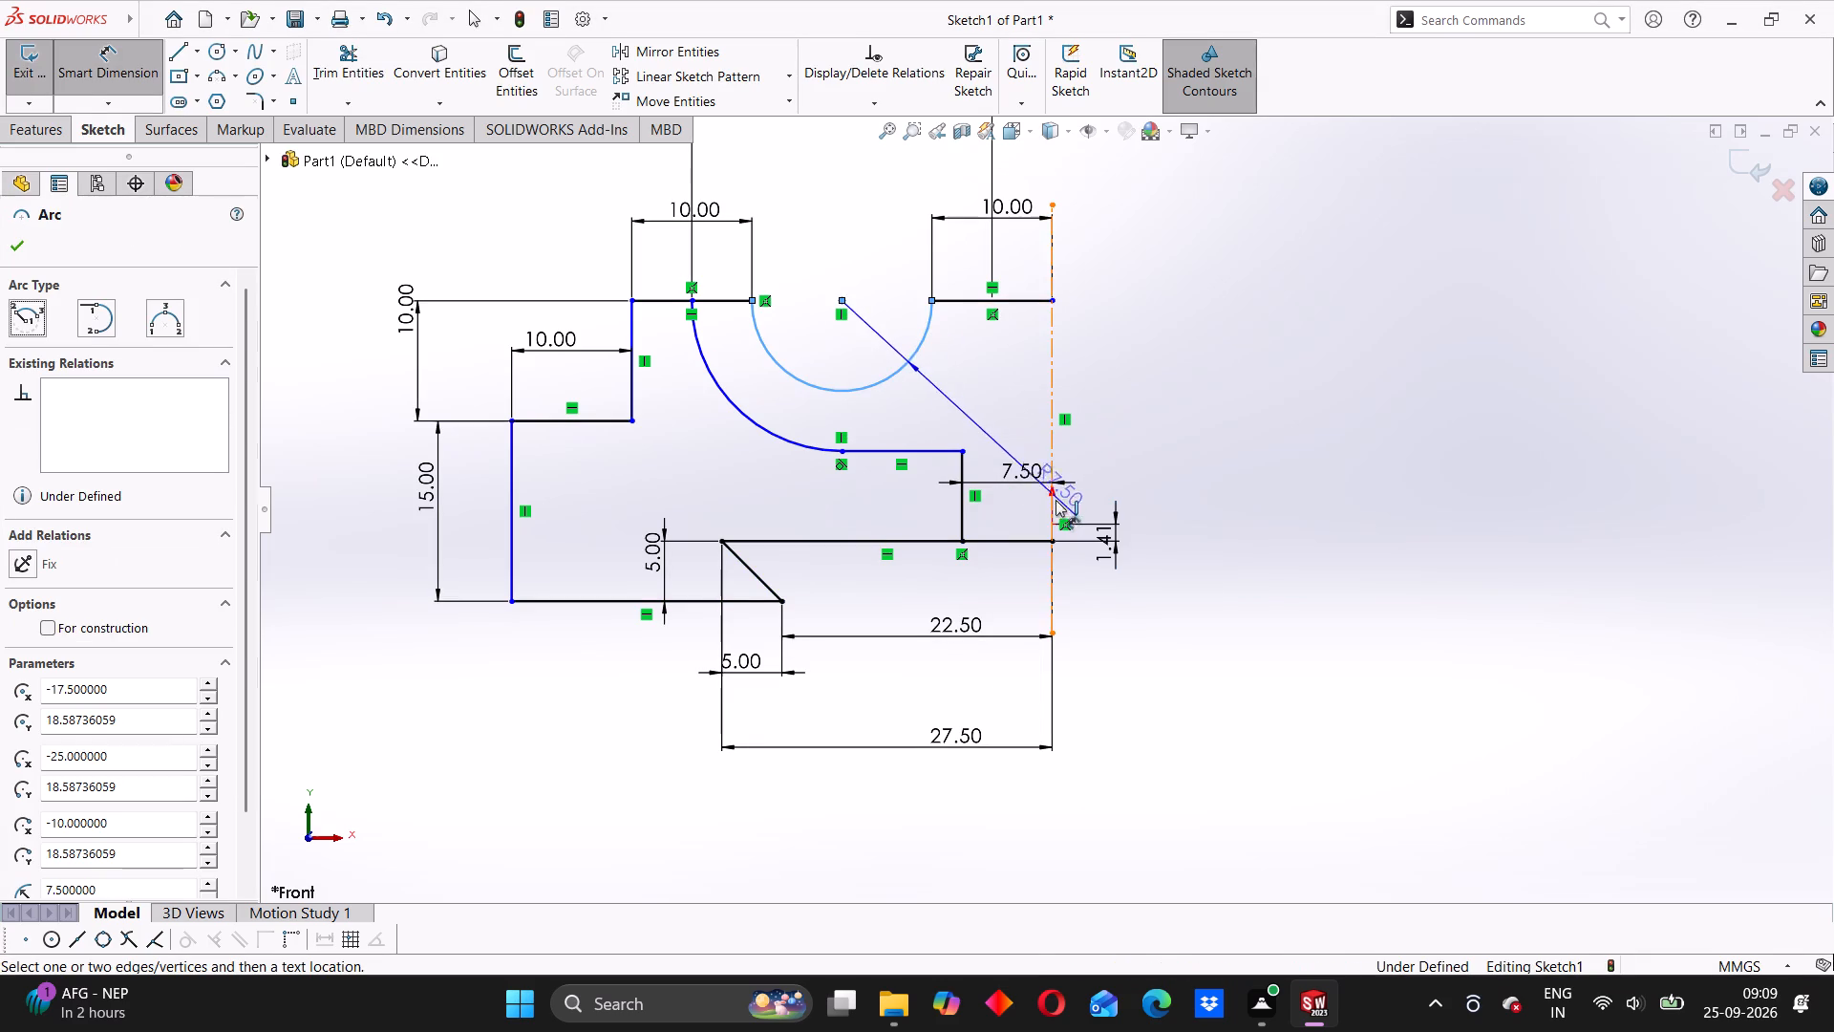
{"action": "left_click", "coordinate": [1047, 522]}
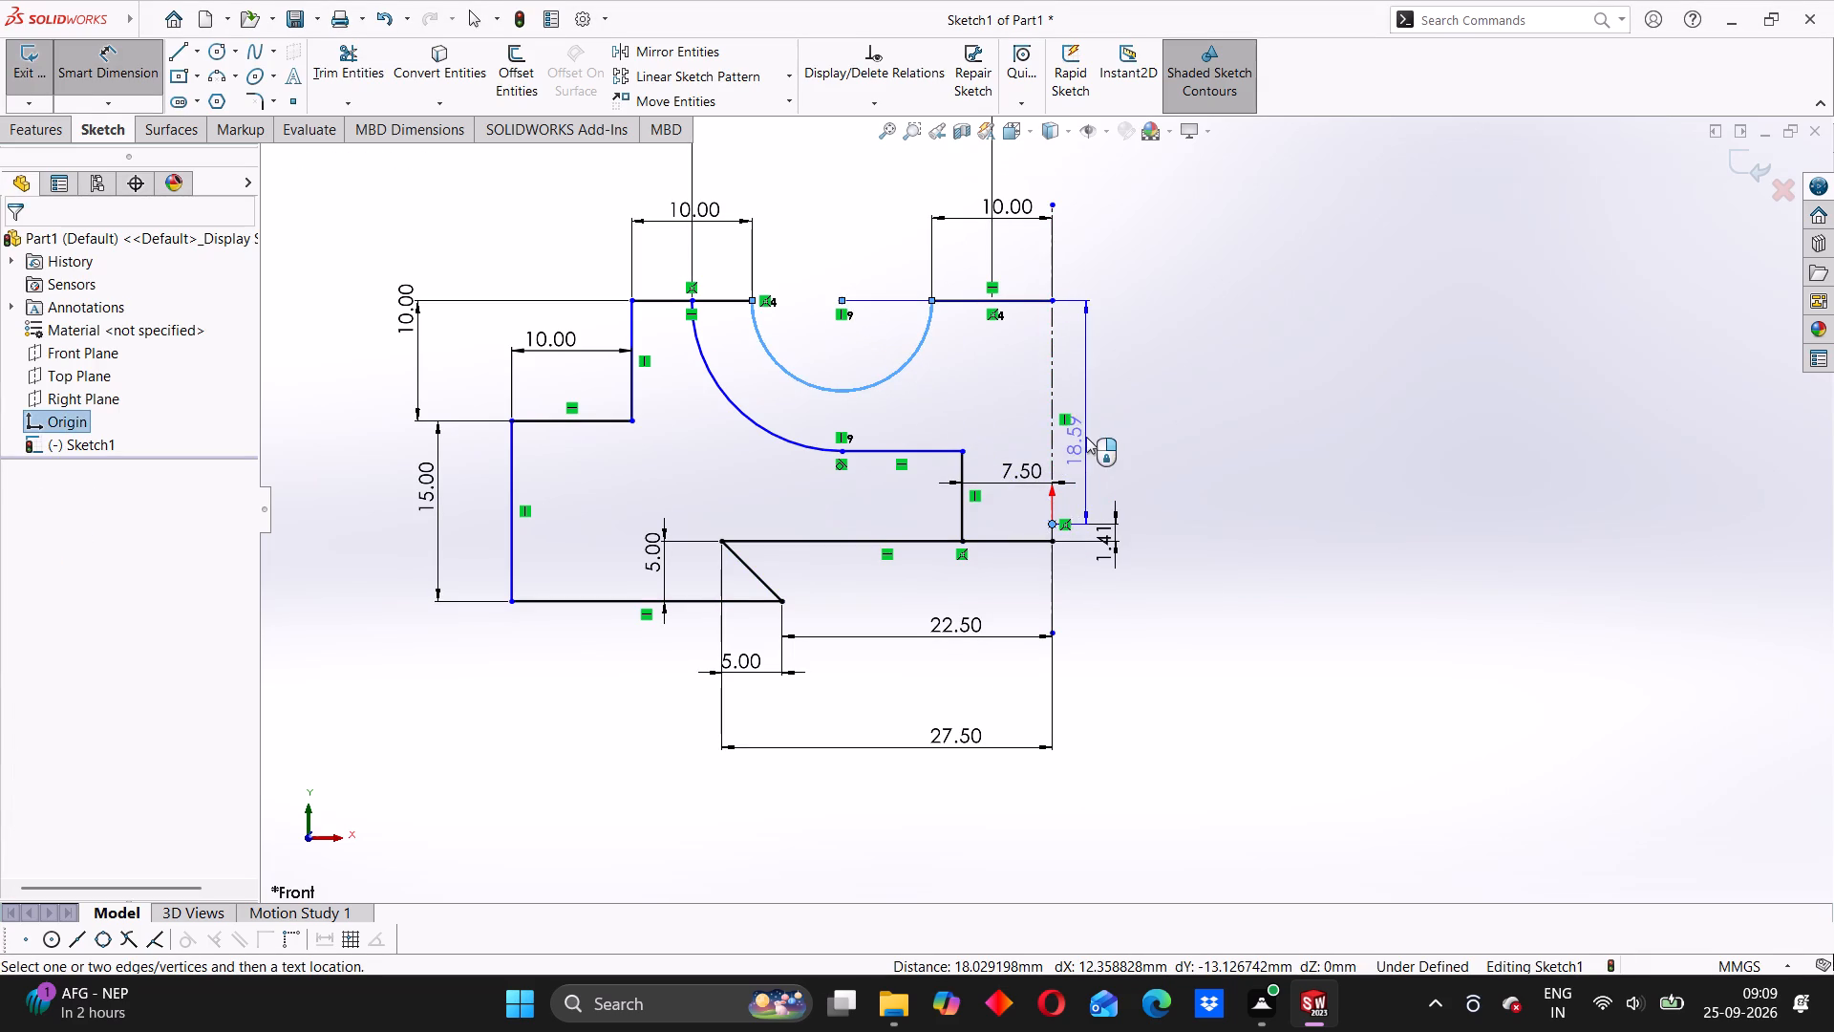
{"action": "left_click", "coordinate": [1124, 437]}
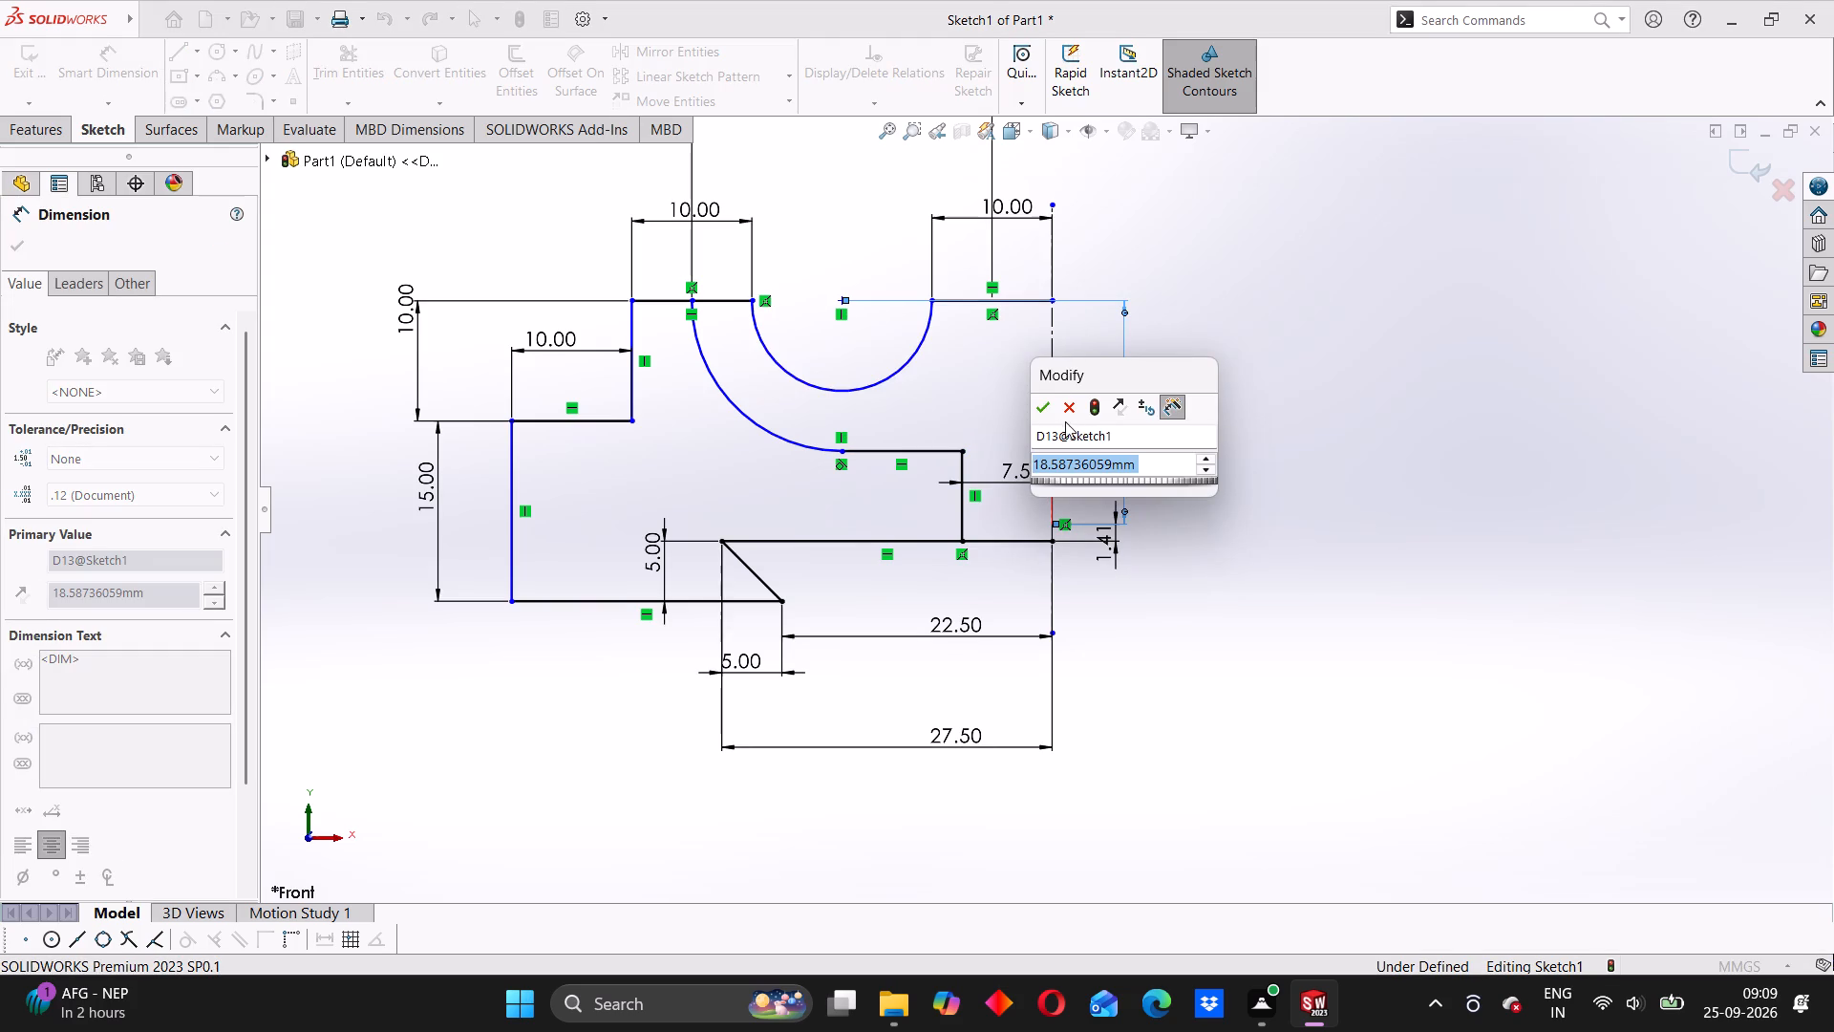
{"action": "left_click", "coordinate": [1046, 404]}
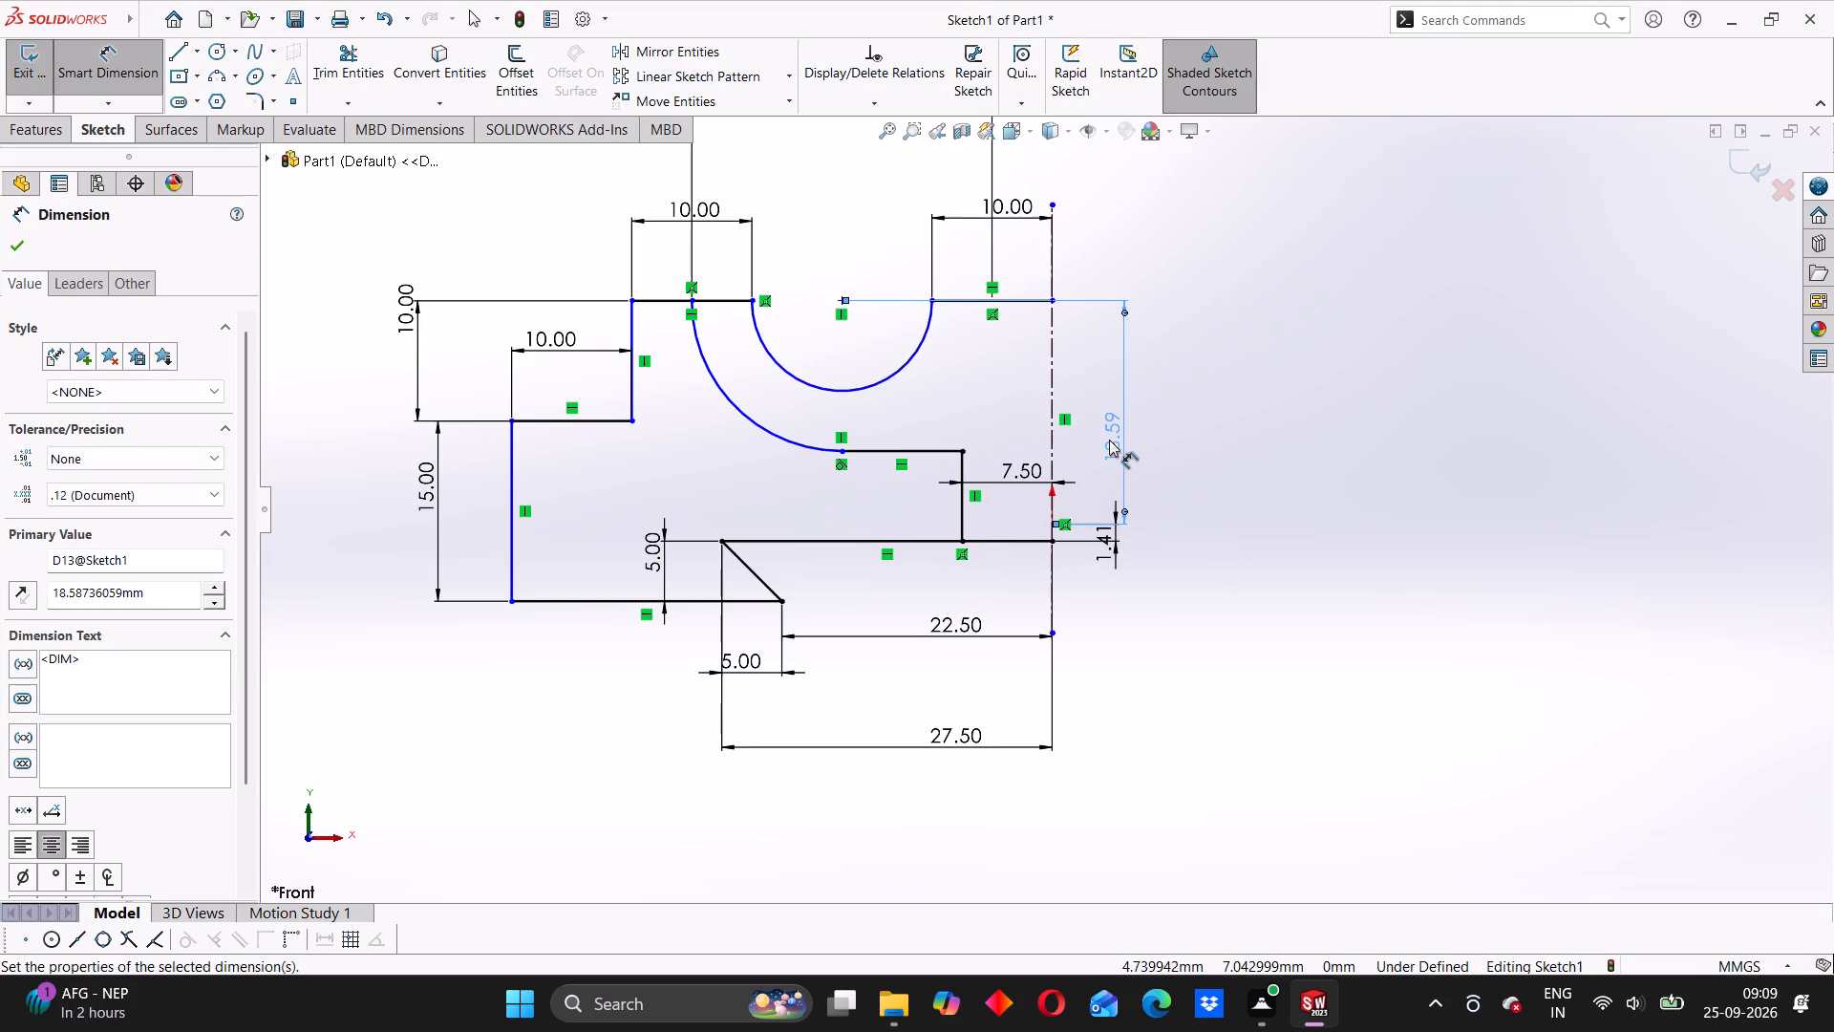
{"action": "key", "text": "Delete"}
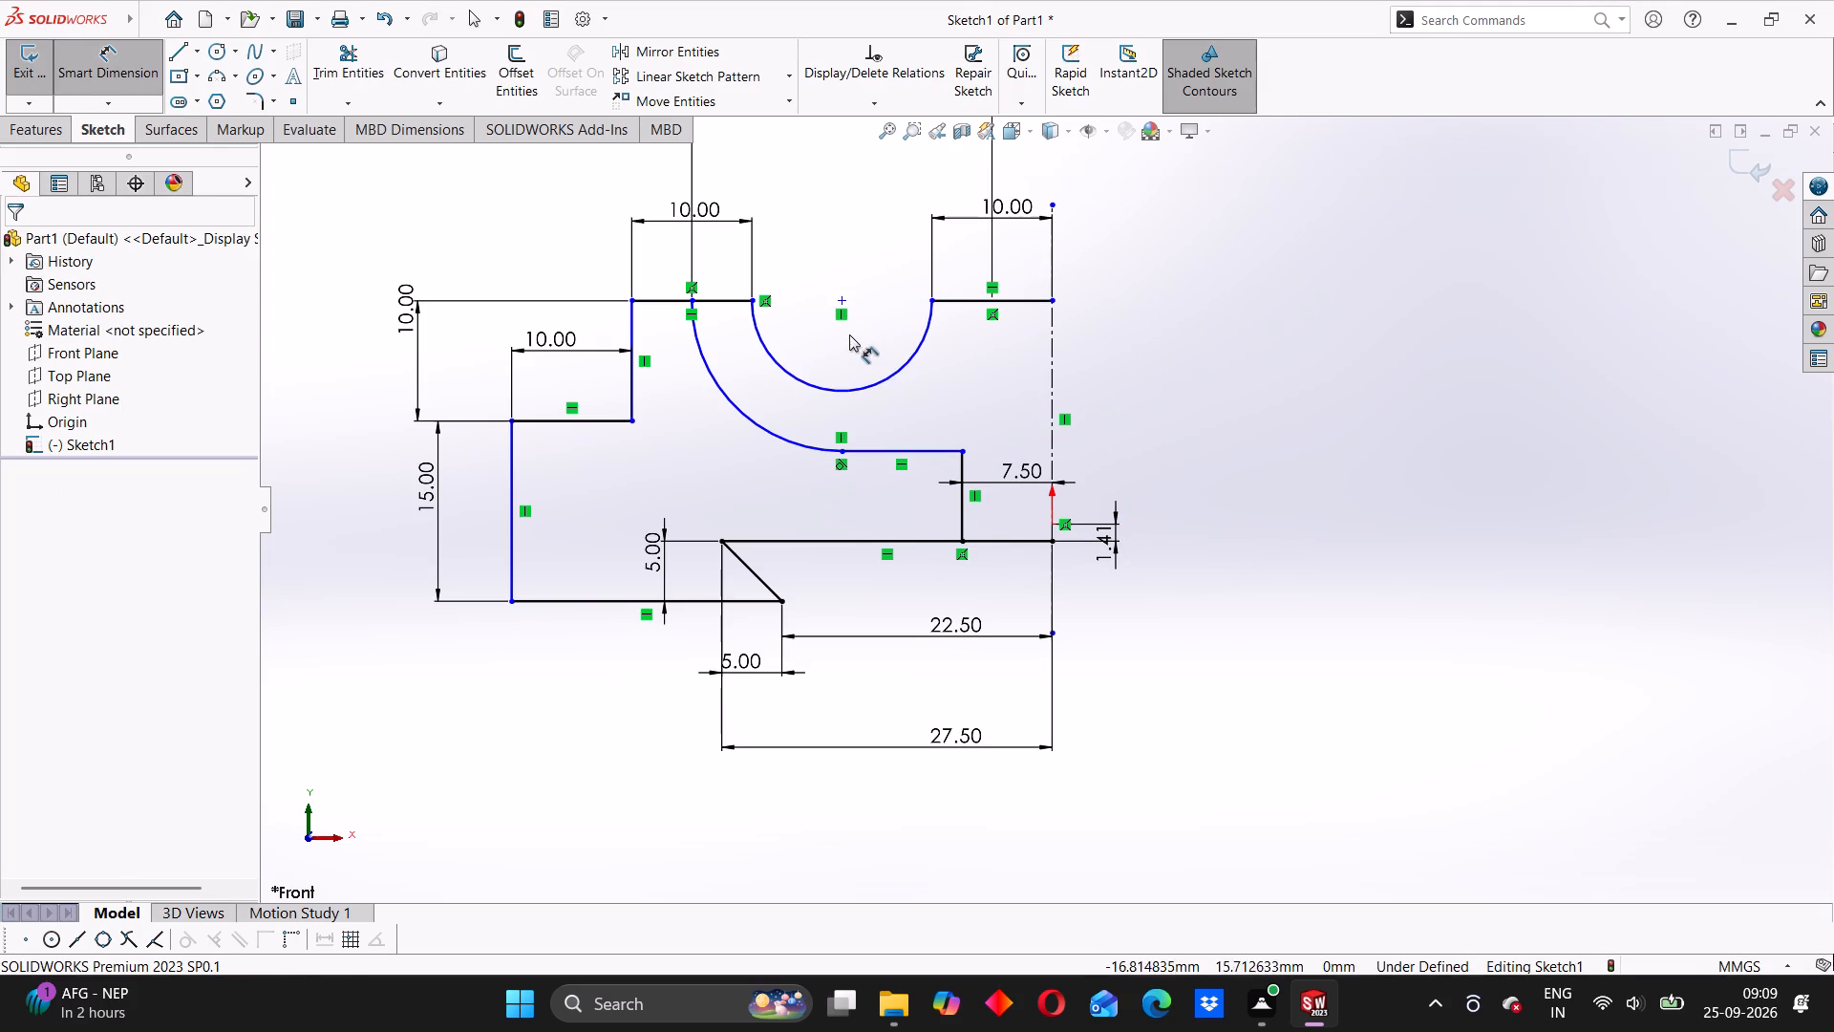
Dimension the horizontal distance from the semicircular groove's center point to the origin.
{"action": "left_click", "coordinate": [841, 309]}
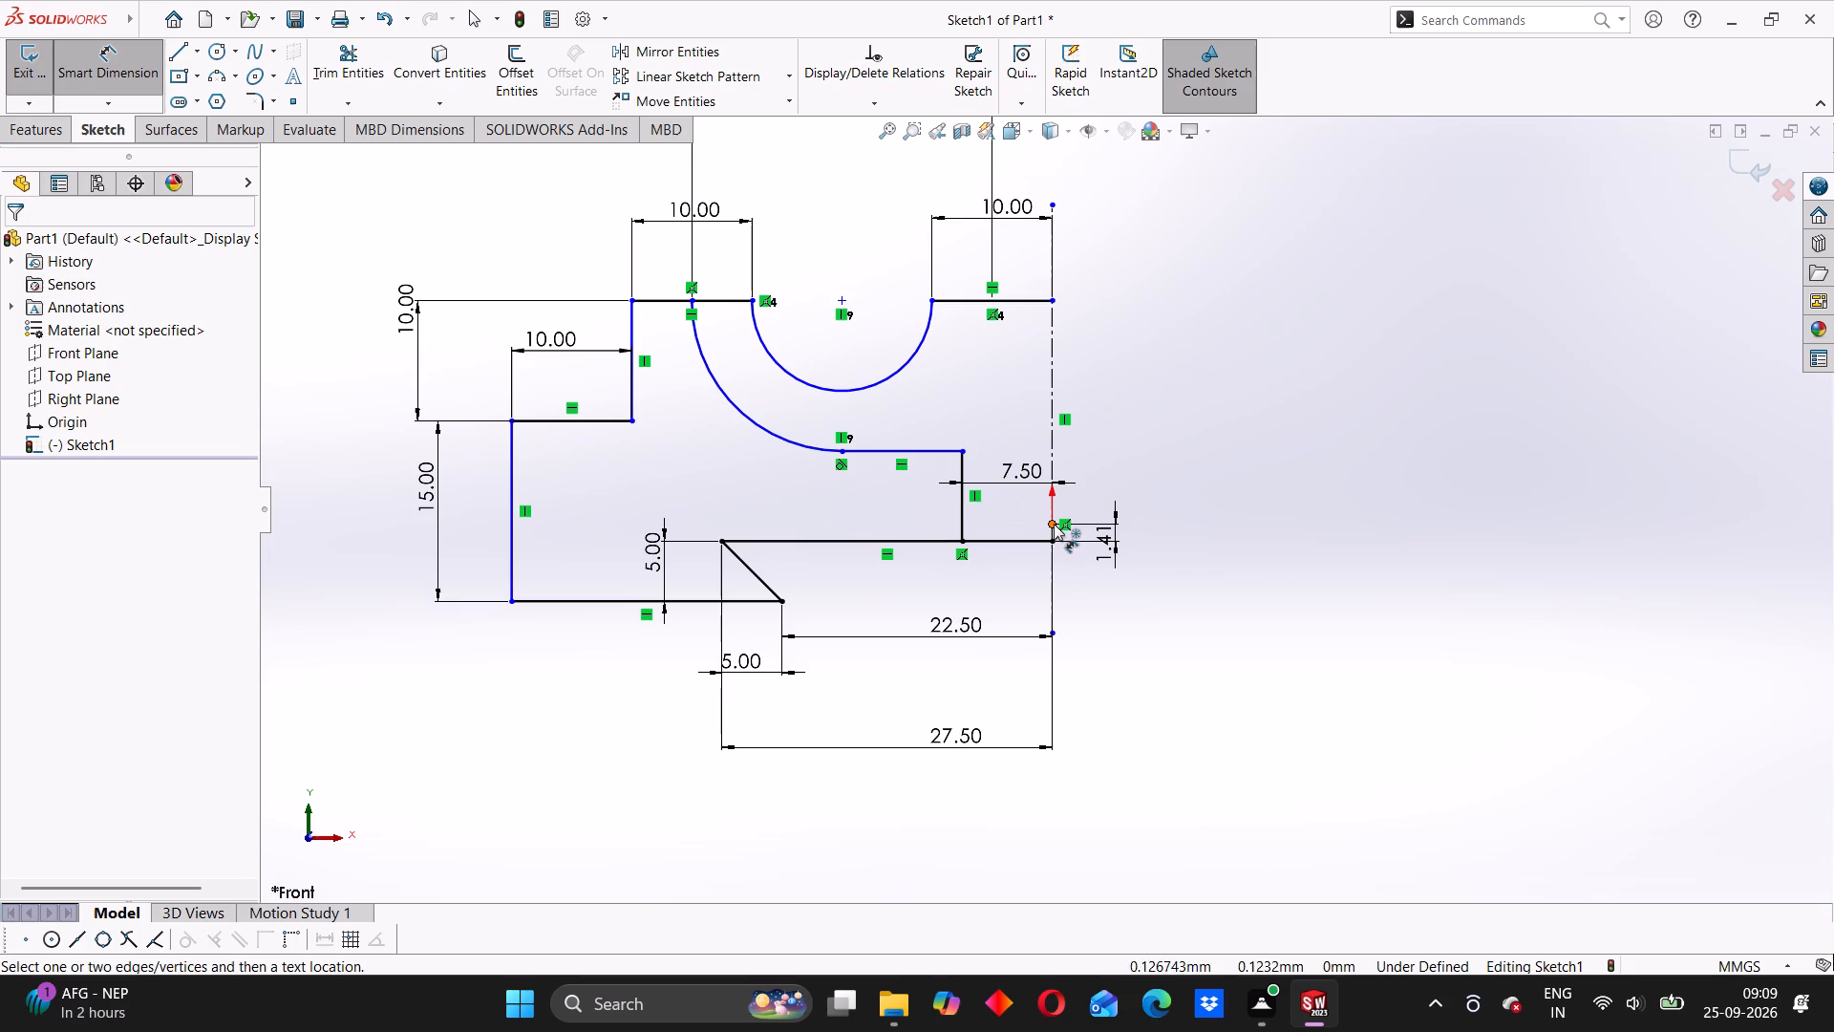
{"action": "left_click", "coordinate": [1054, 525]}
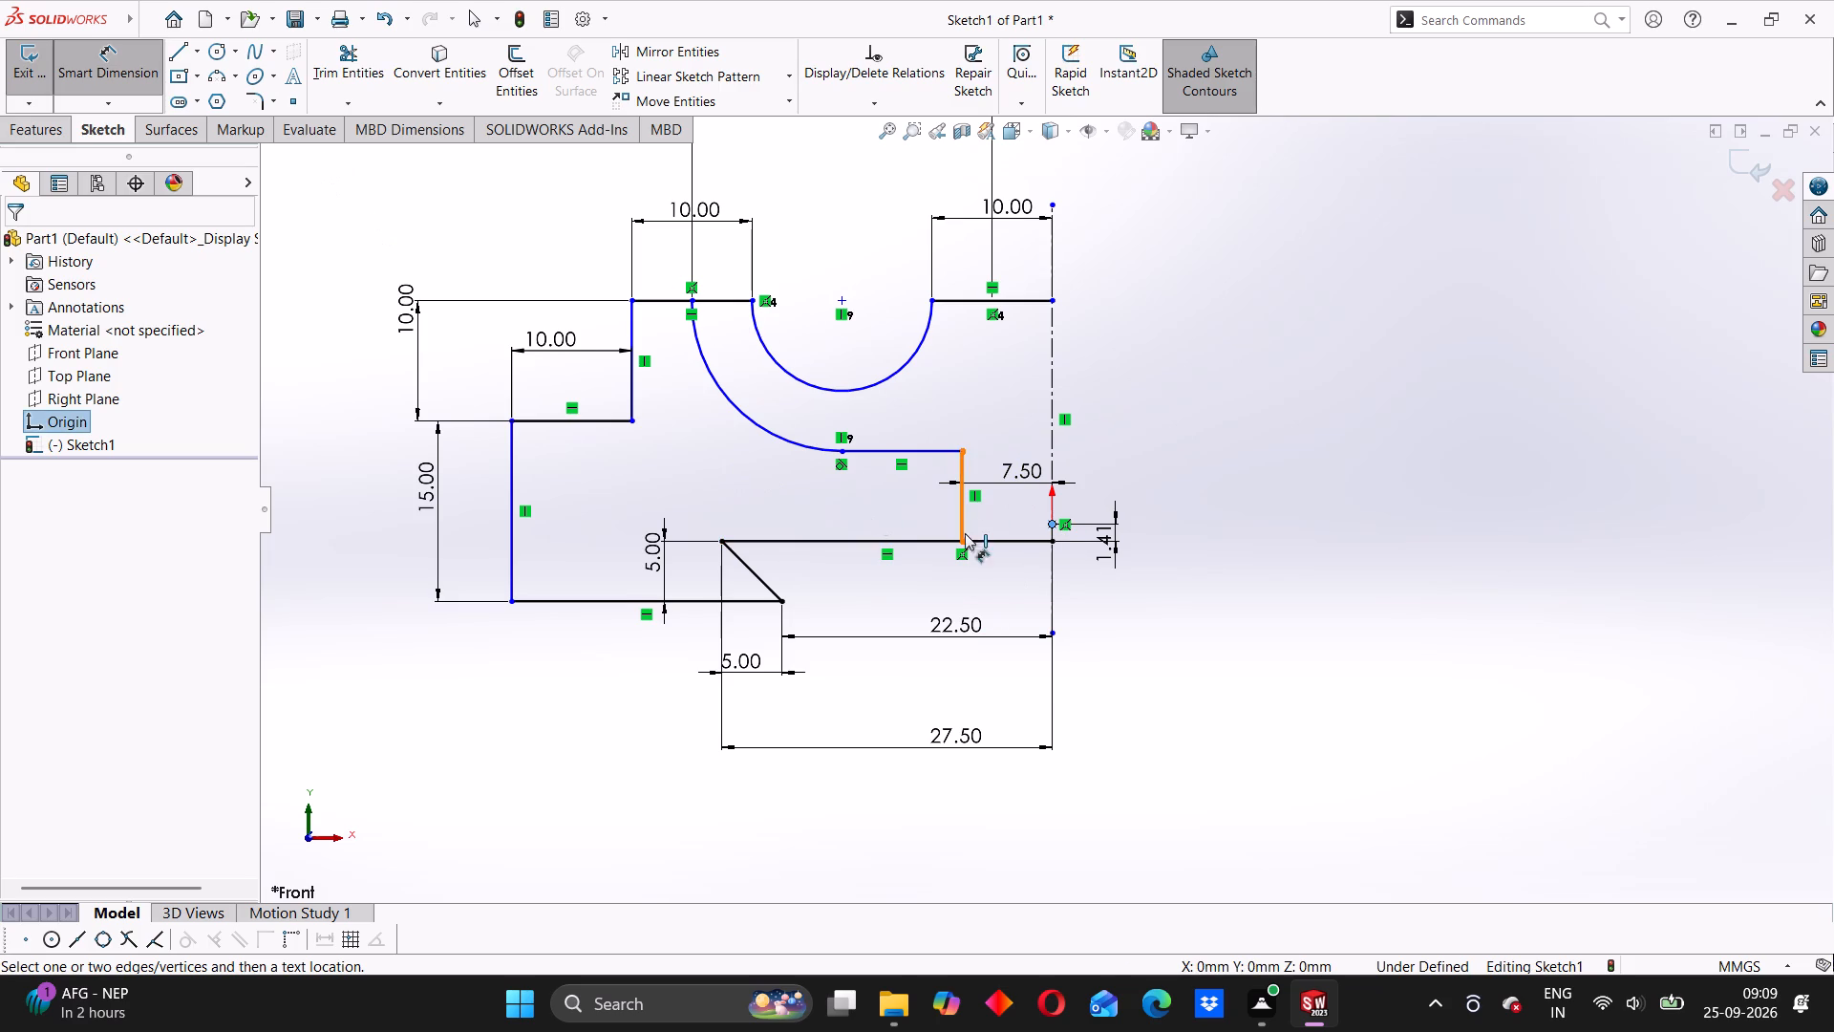
{"action": "left_click", "coordinate": [843, 300]}
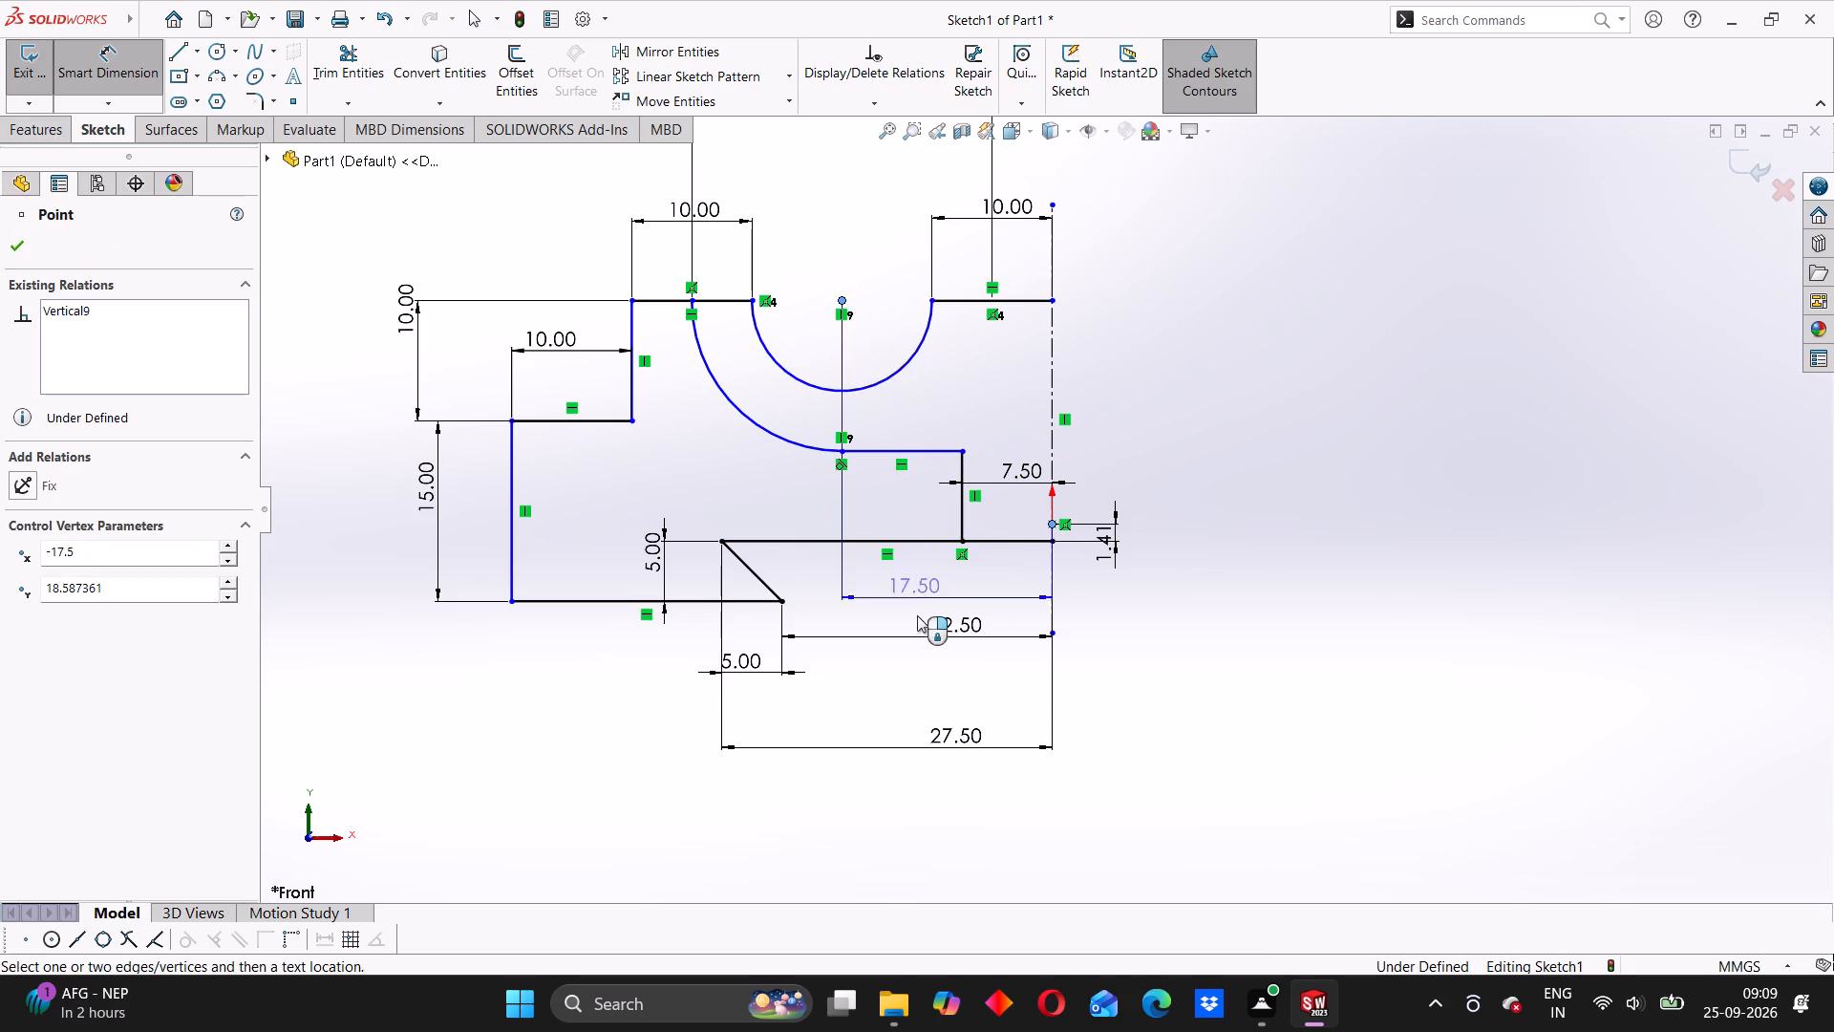
{"action": "left_click", "coordinate": [947, 785]}
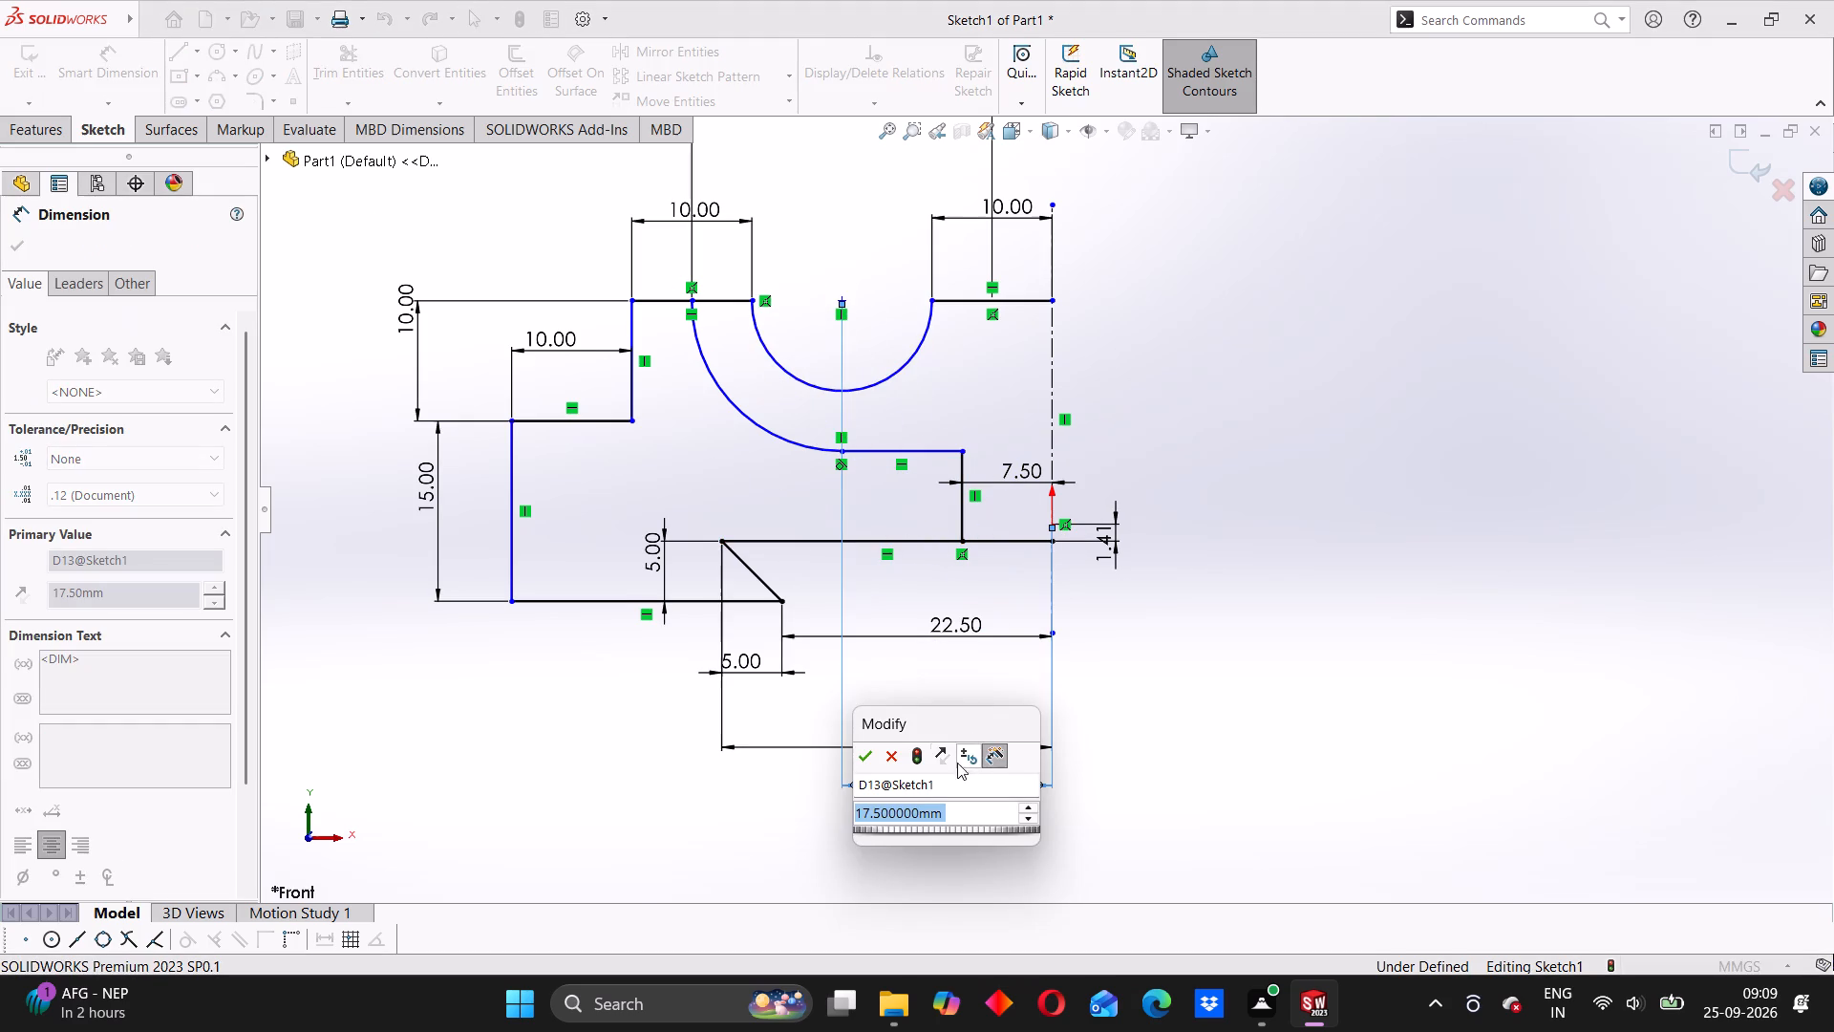
{"action": "left_click", "coordinate": [874, 754]}
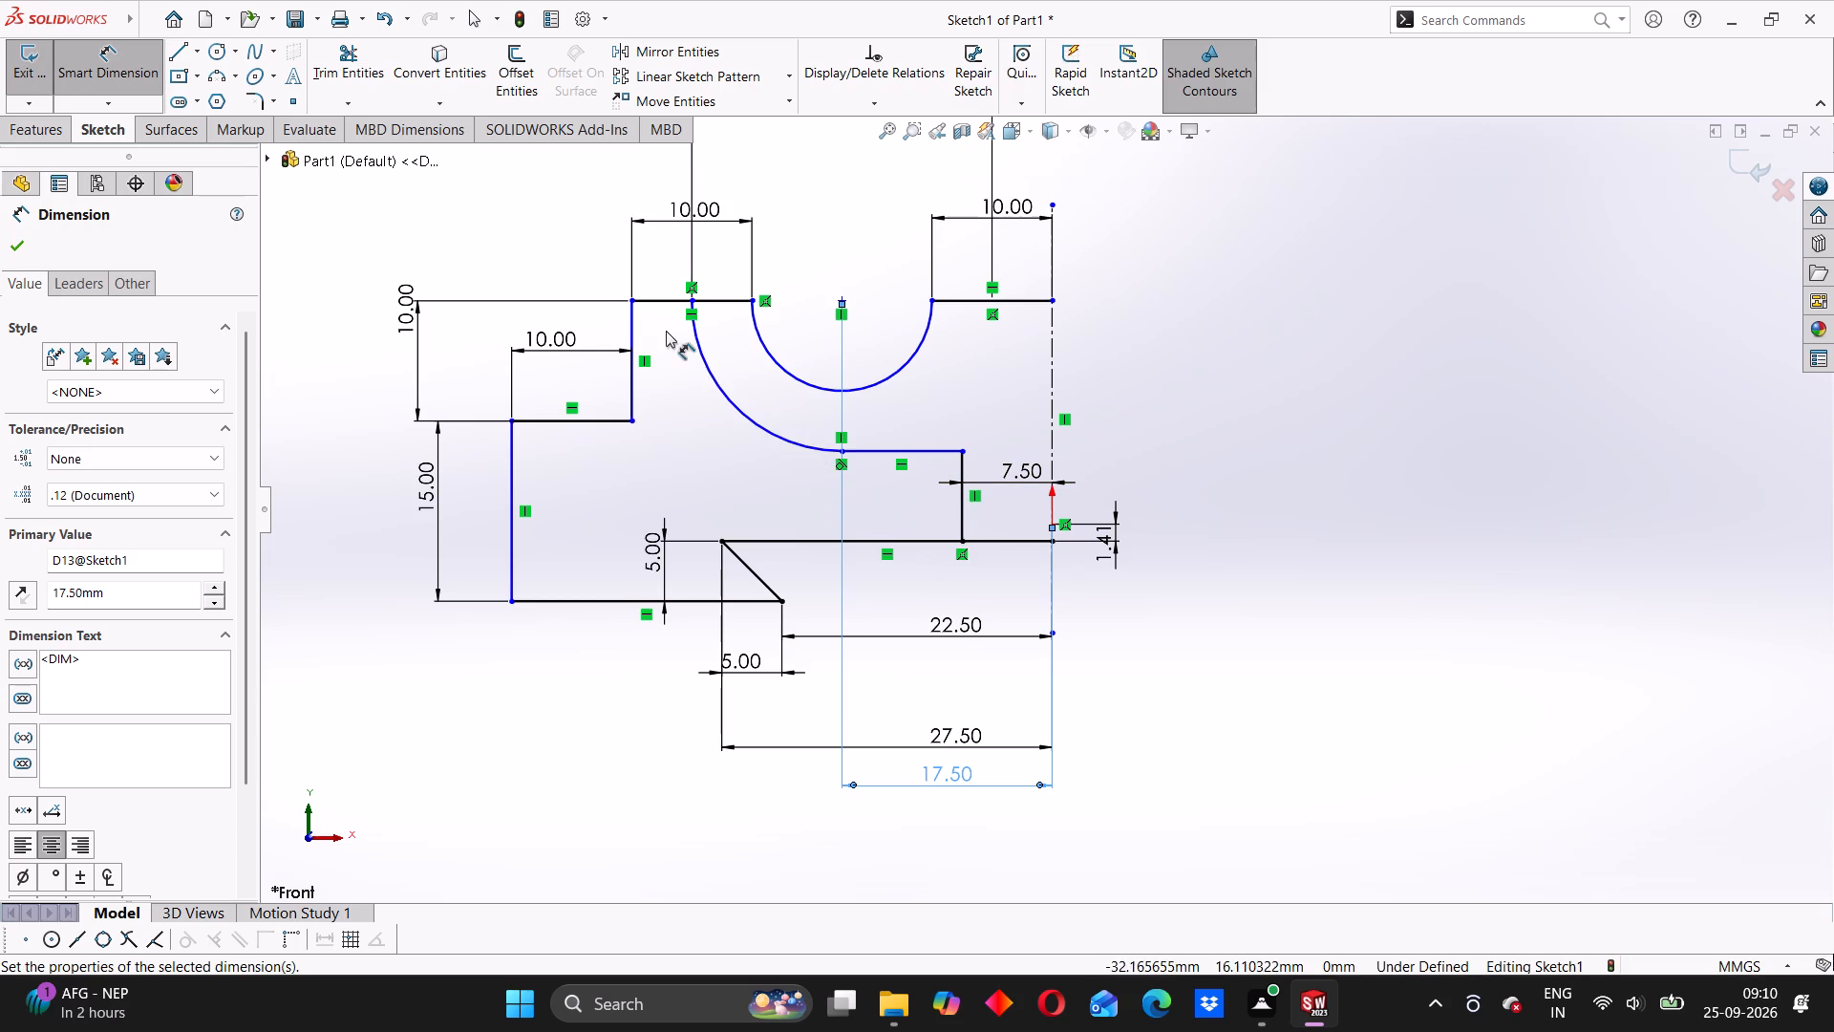
Dimension the horizontal distance from the vertical line of the profile's upper outer step to the origin.
{"action": "left_click", "coordinate": [632, 319]}
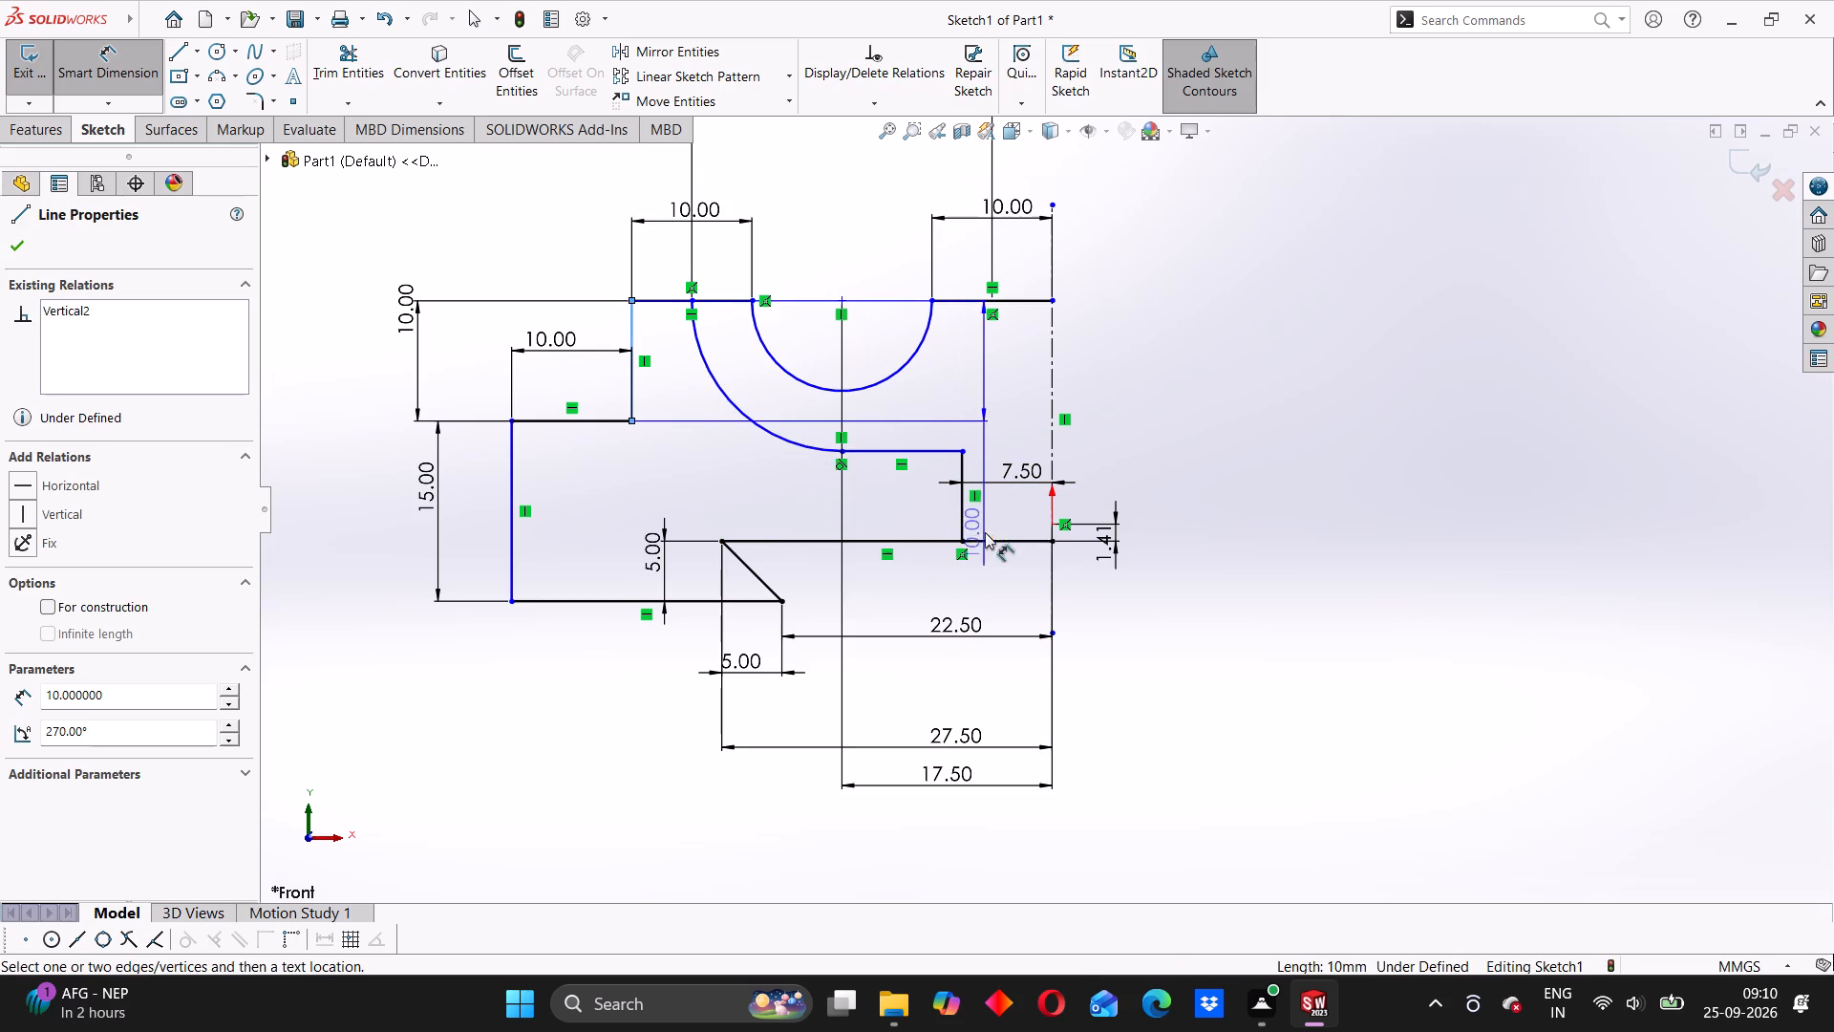
{"action": "left_click", "coordinate": [1051, 528]}
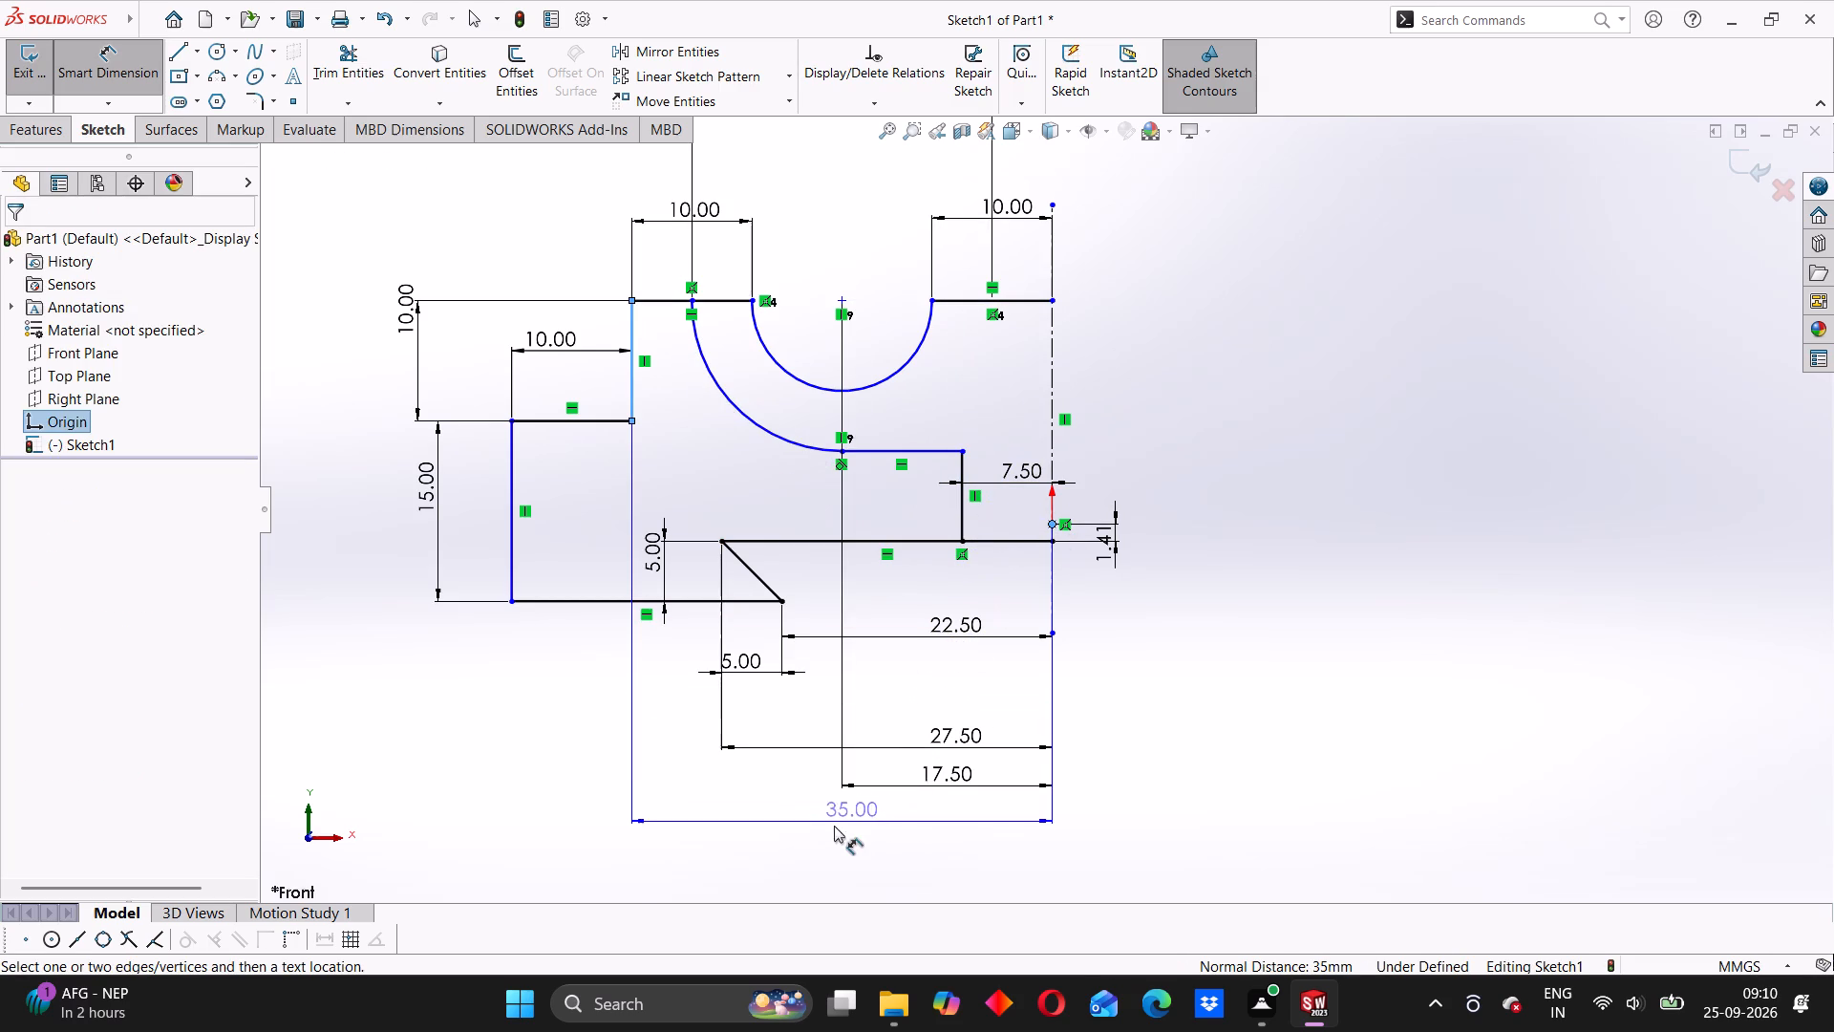
{"action": "left_click", "coordinate": [830, 828]}
{"action": "left_click", "coordinate": [743, 805]}
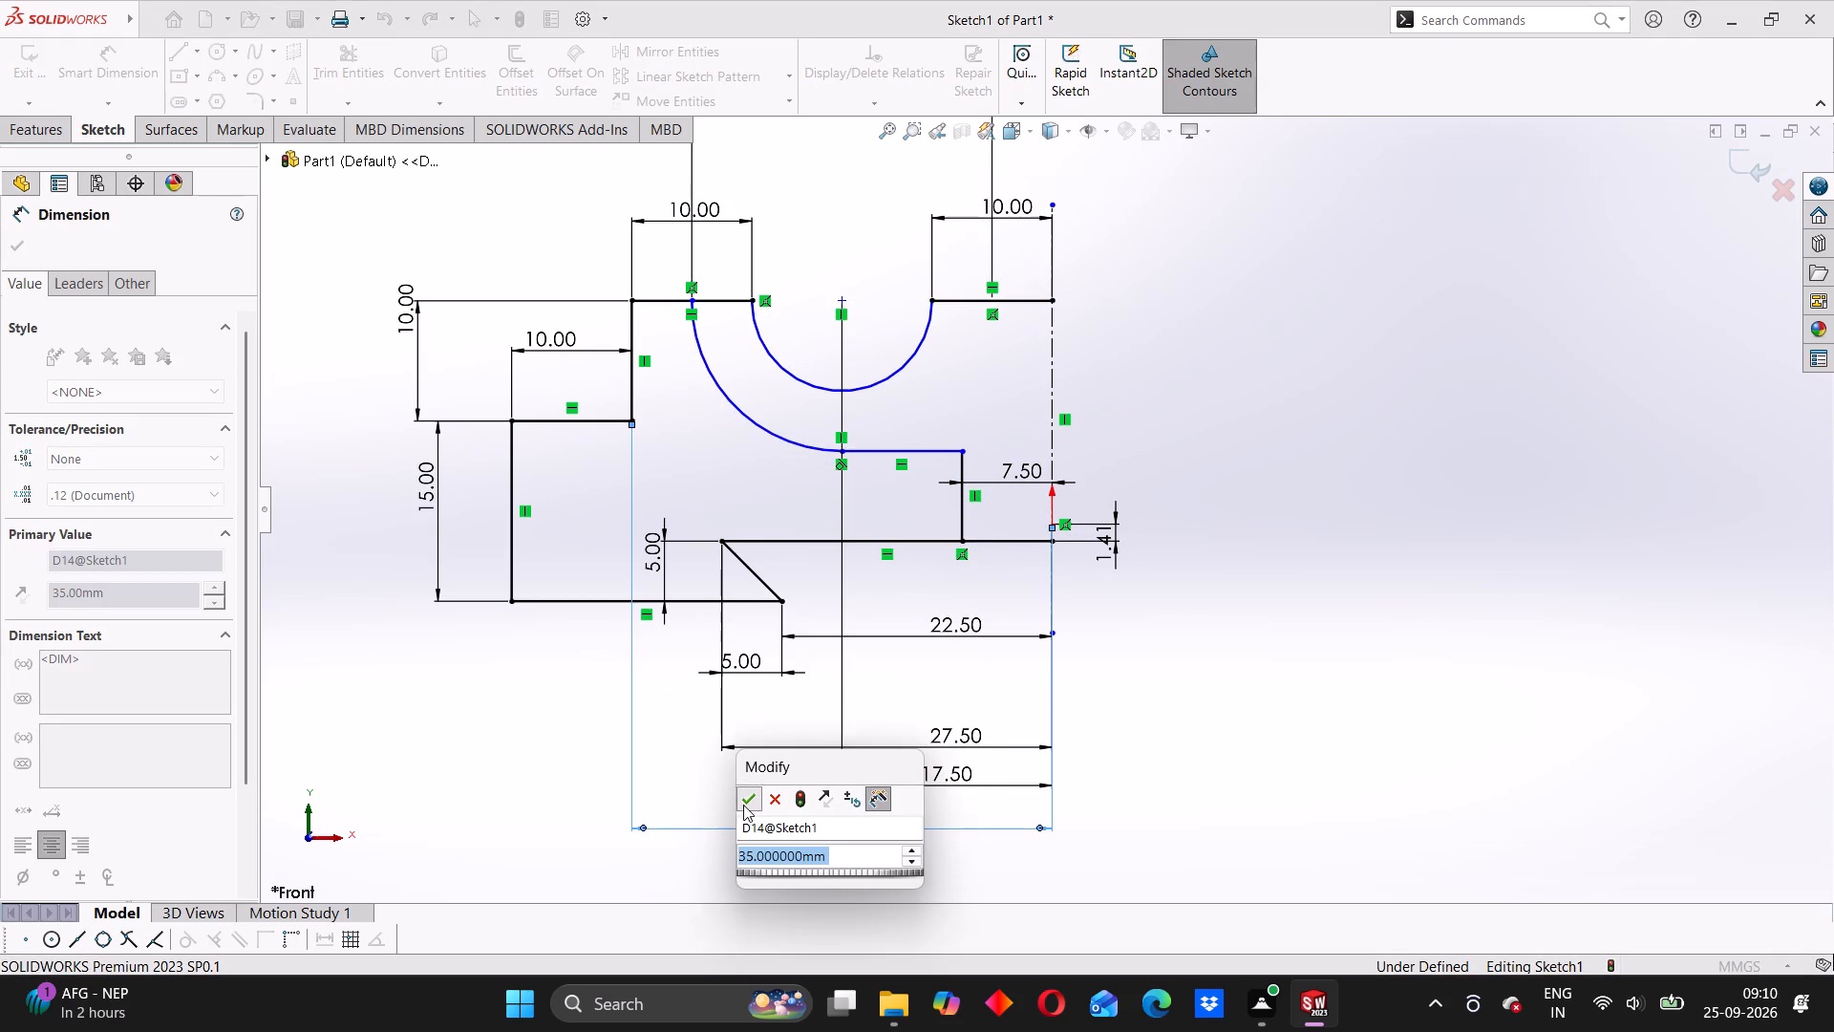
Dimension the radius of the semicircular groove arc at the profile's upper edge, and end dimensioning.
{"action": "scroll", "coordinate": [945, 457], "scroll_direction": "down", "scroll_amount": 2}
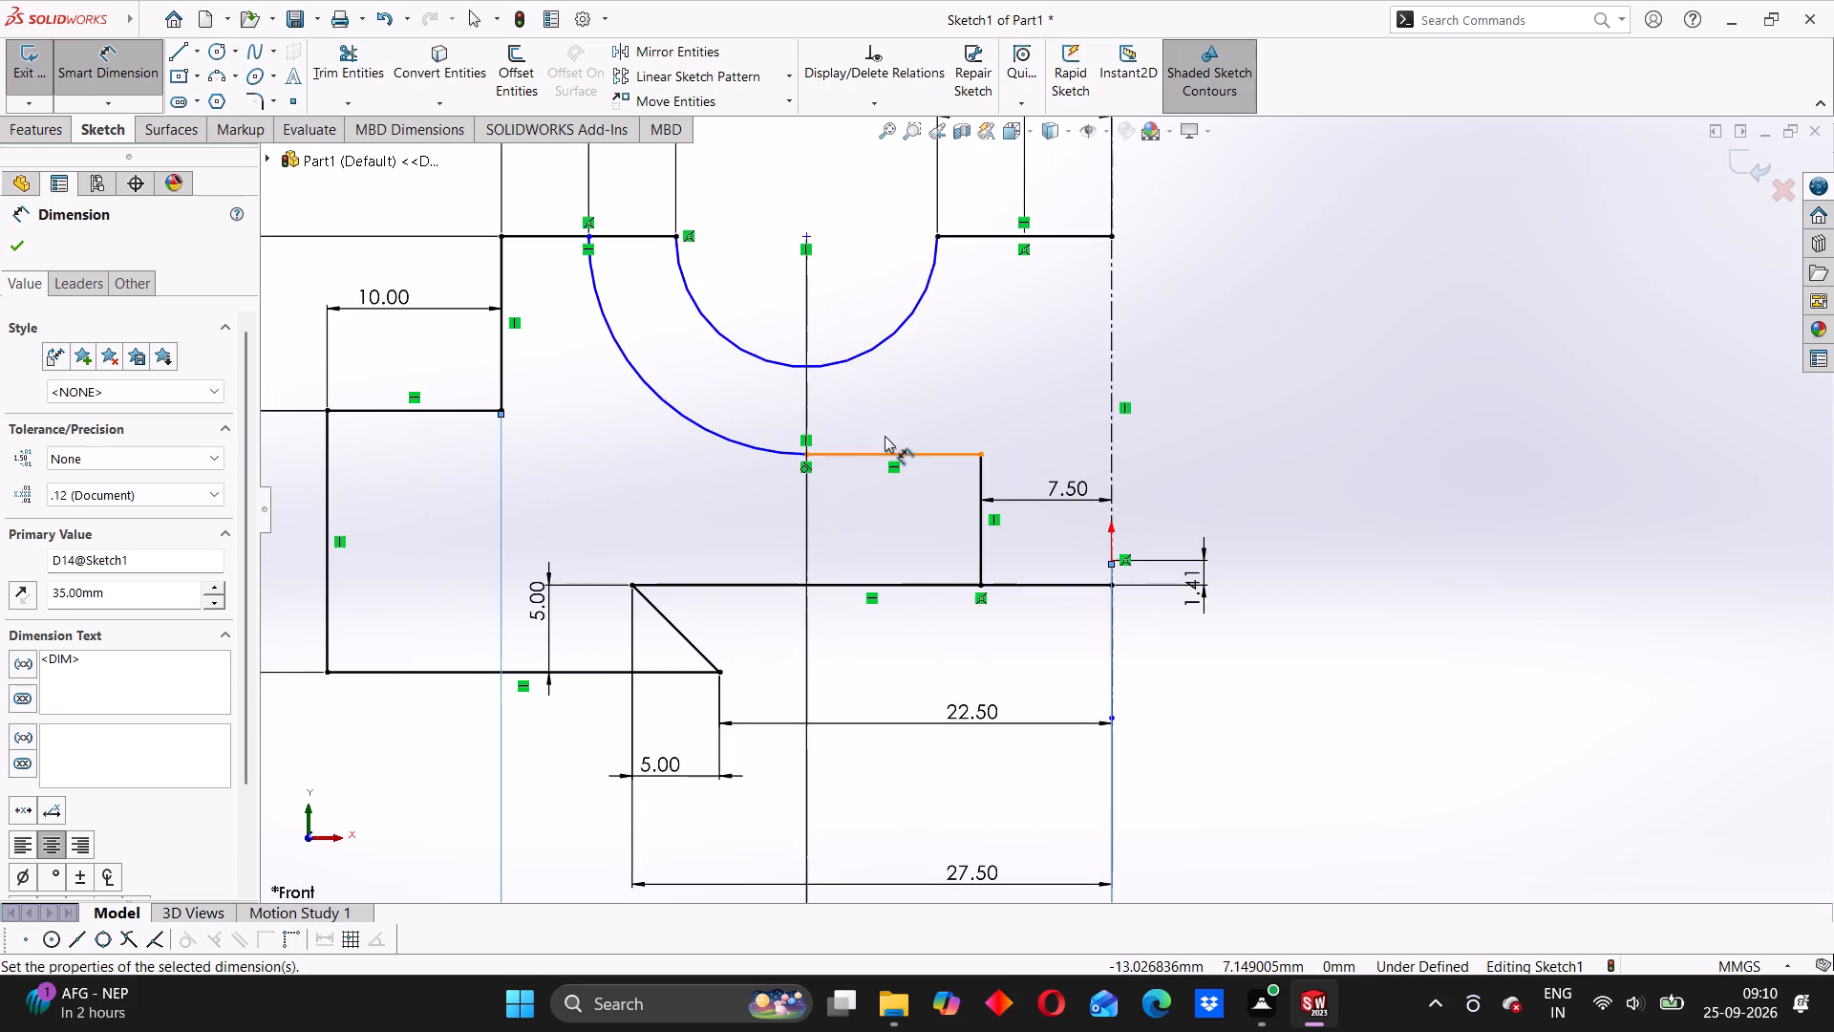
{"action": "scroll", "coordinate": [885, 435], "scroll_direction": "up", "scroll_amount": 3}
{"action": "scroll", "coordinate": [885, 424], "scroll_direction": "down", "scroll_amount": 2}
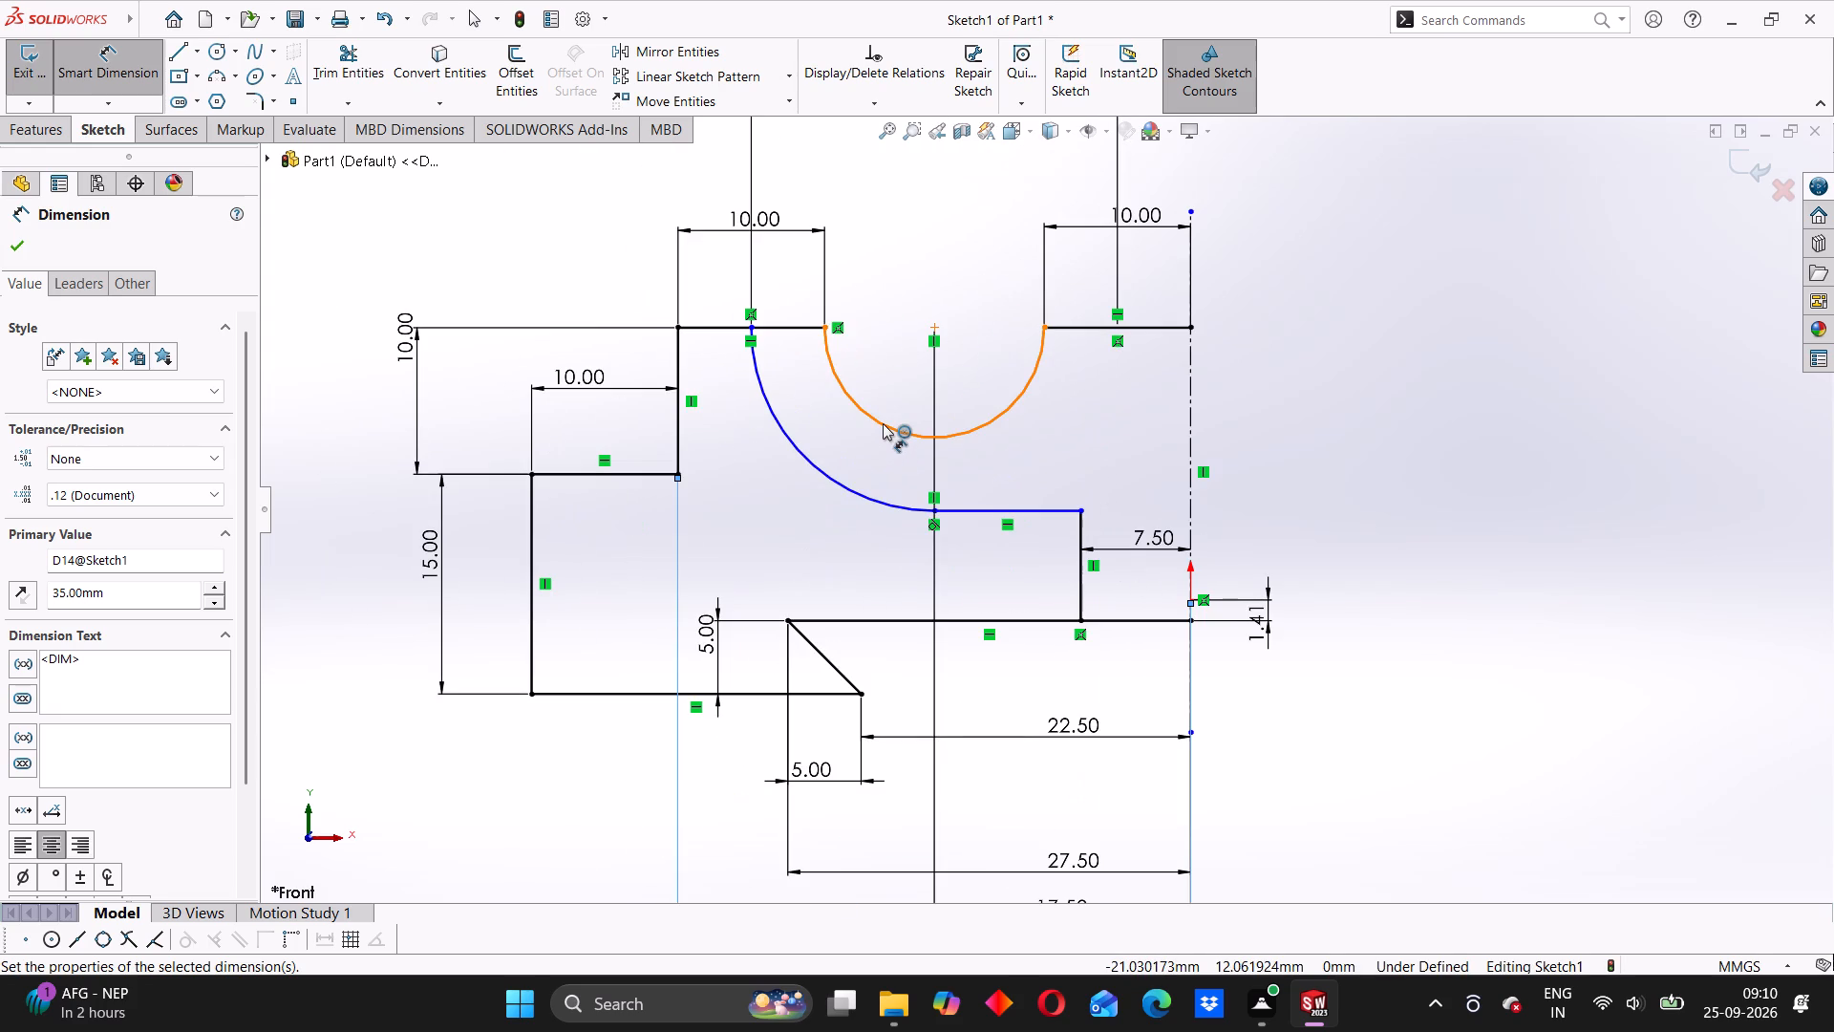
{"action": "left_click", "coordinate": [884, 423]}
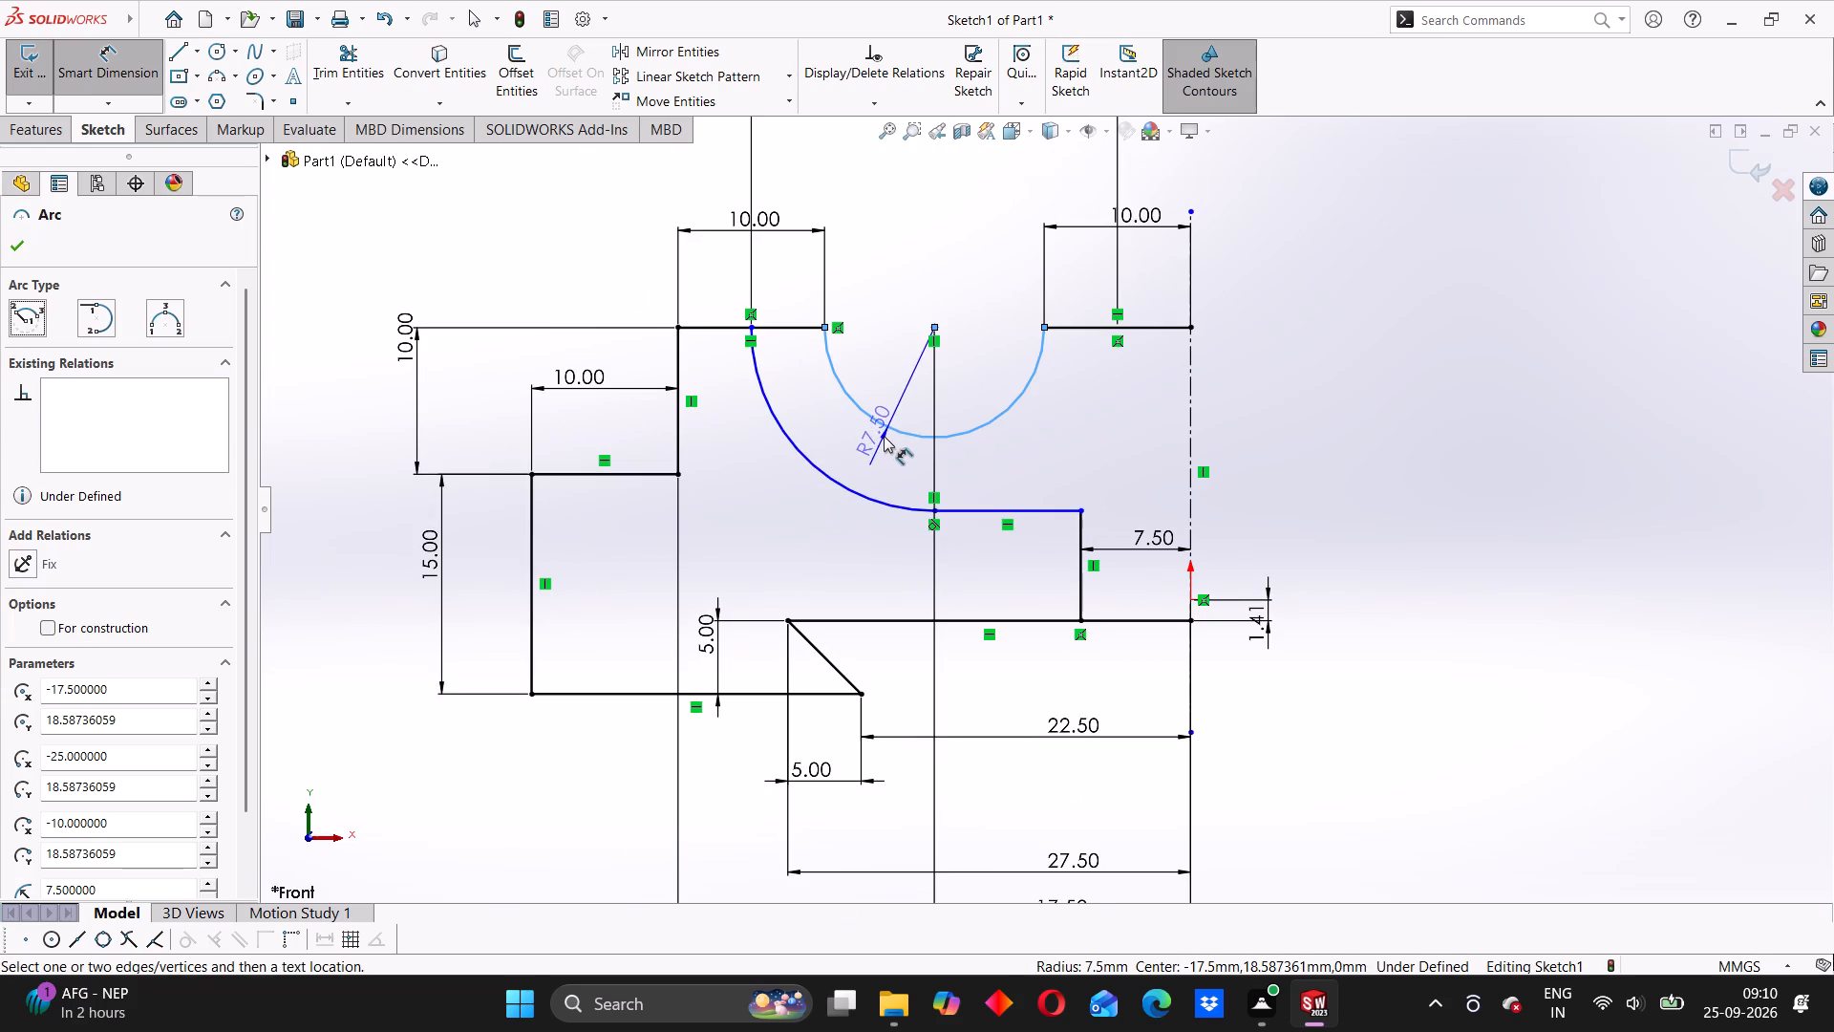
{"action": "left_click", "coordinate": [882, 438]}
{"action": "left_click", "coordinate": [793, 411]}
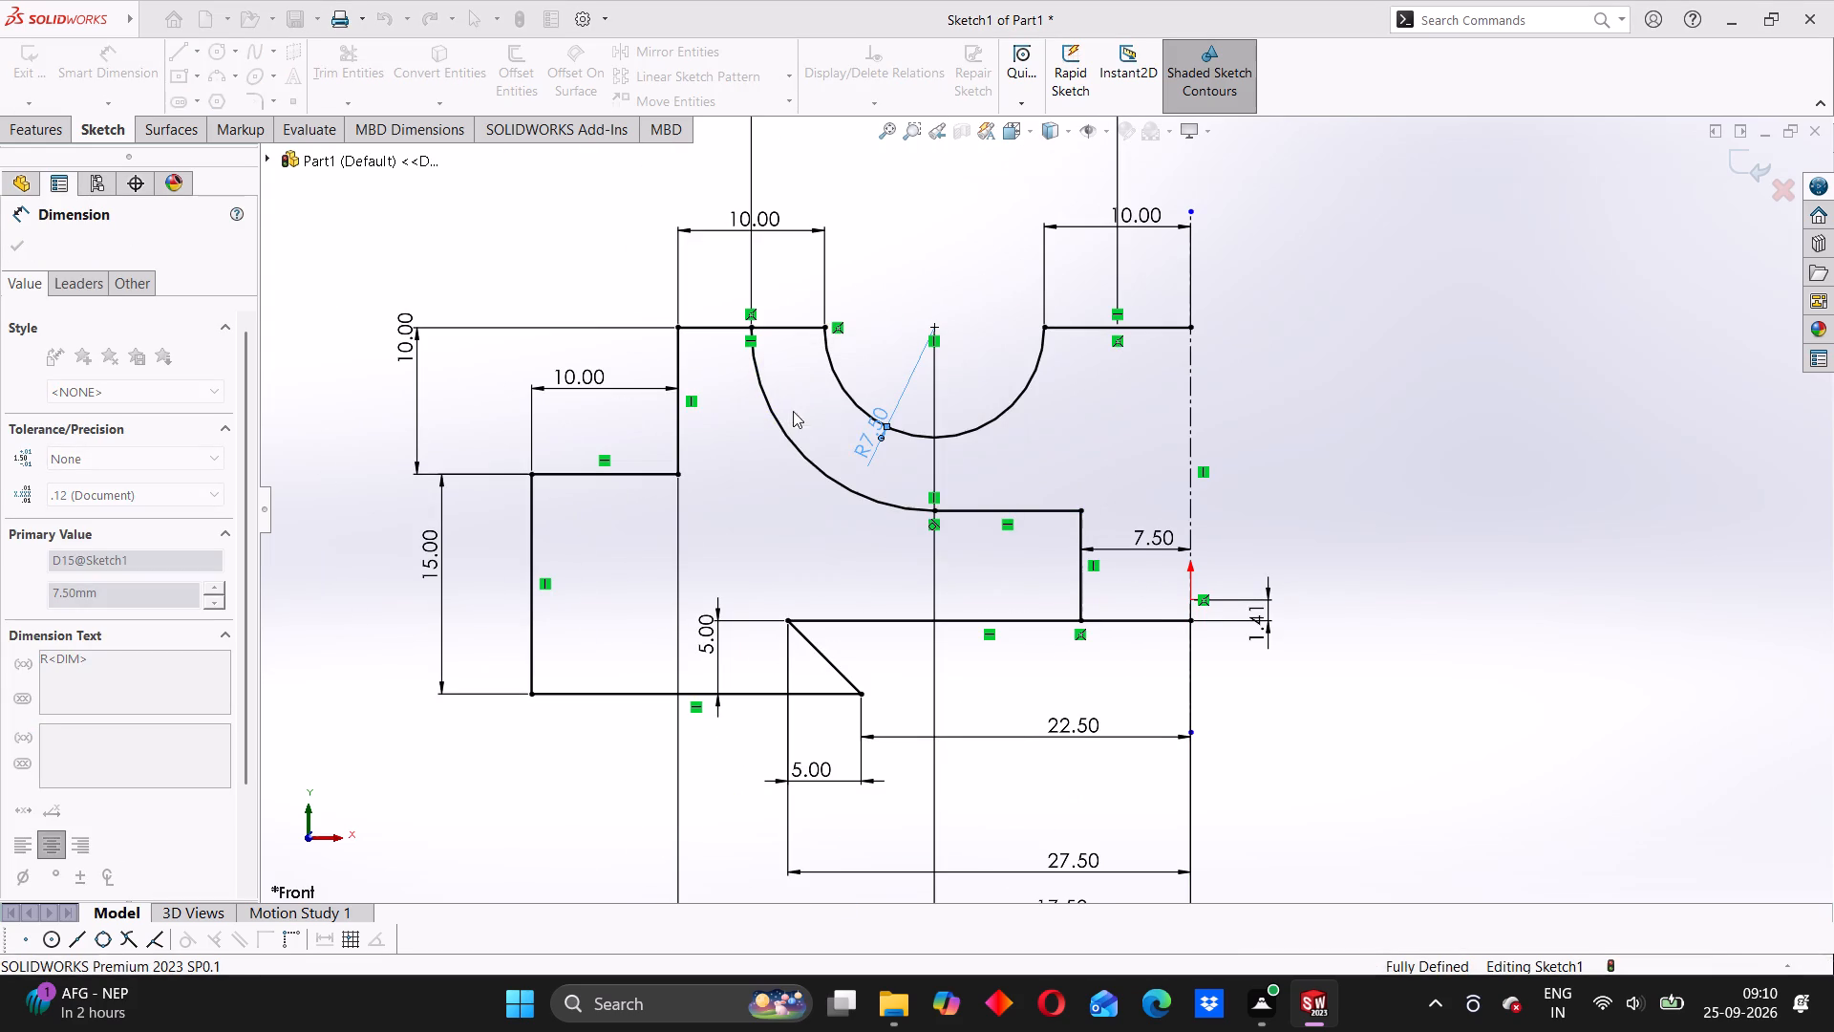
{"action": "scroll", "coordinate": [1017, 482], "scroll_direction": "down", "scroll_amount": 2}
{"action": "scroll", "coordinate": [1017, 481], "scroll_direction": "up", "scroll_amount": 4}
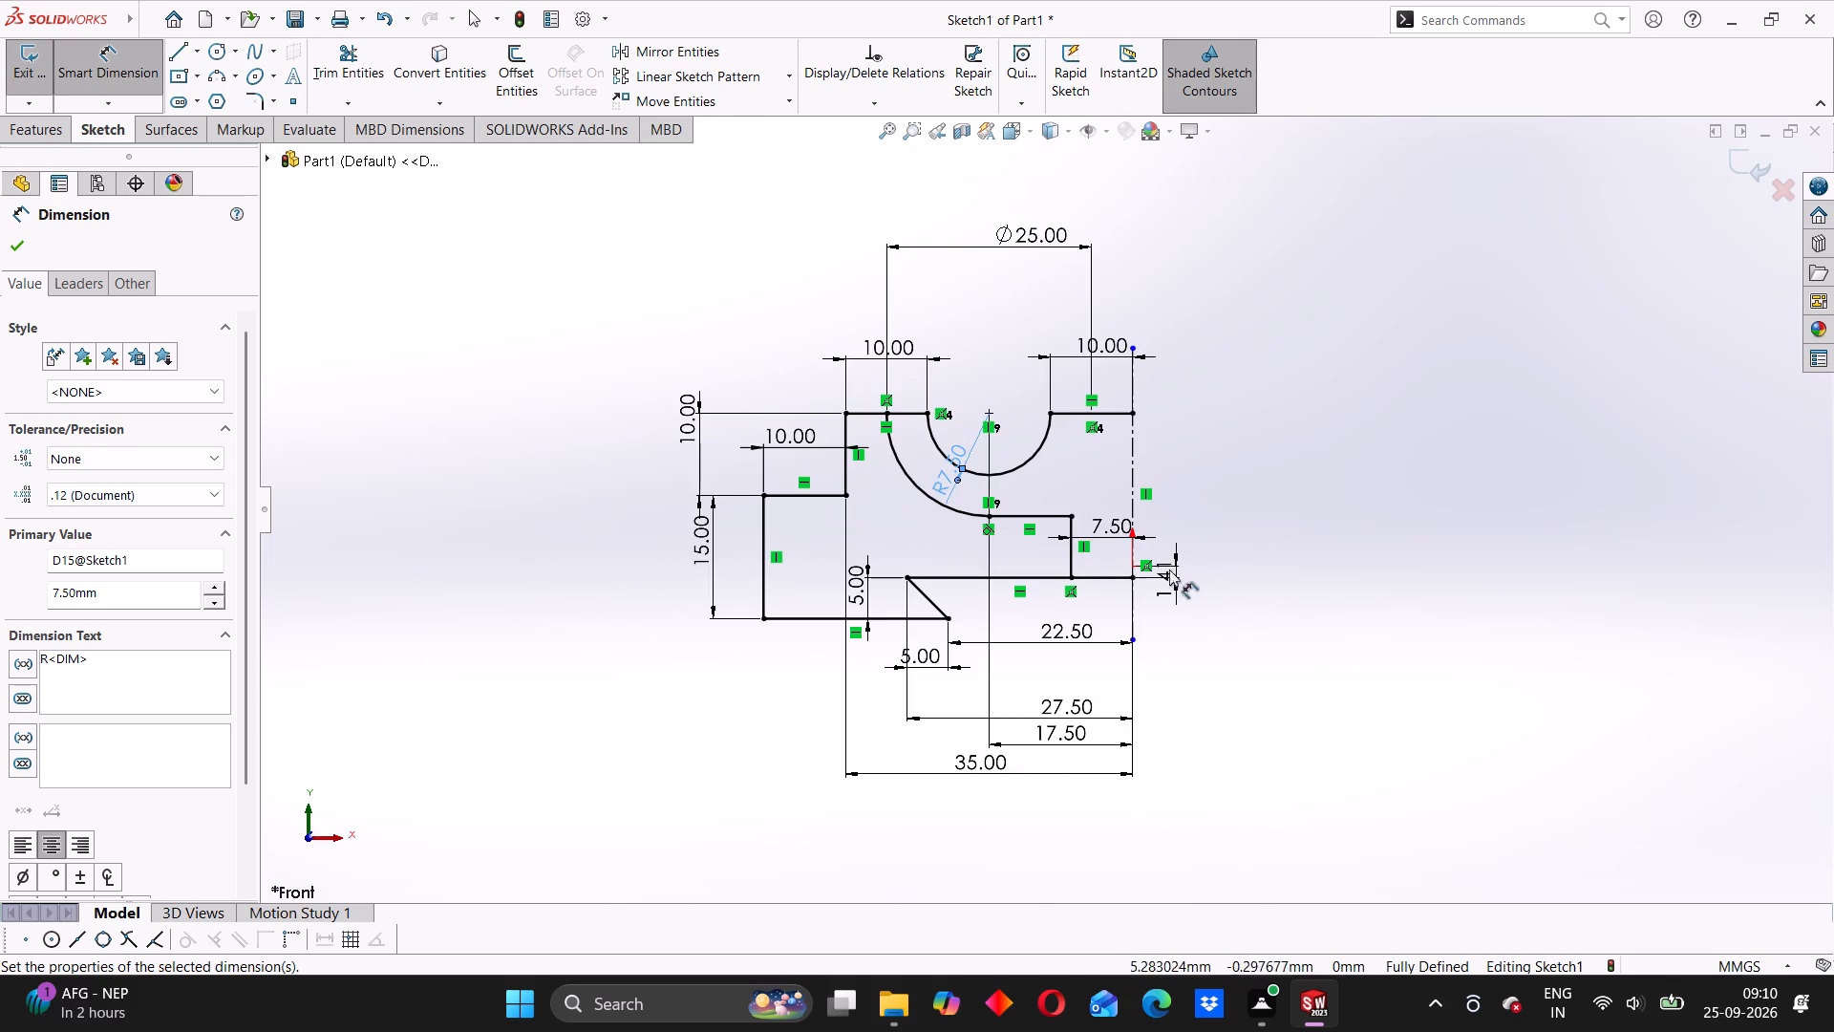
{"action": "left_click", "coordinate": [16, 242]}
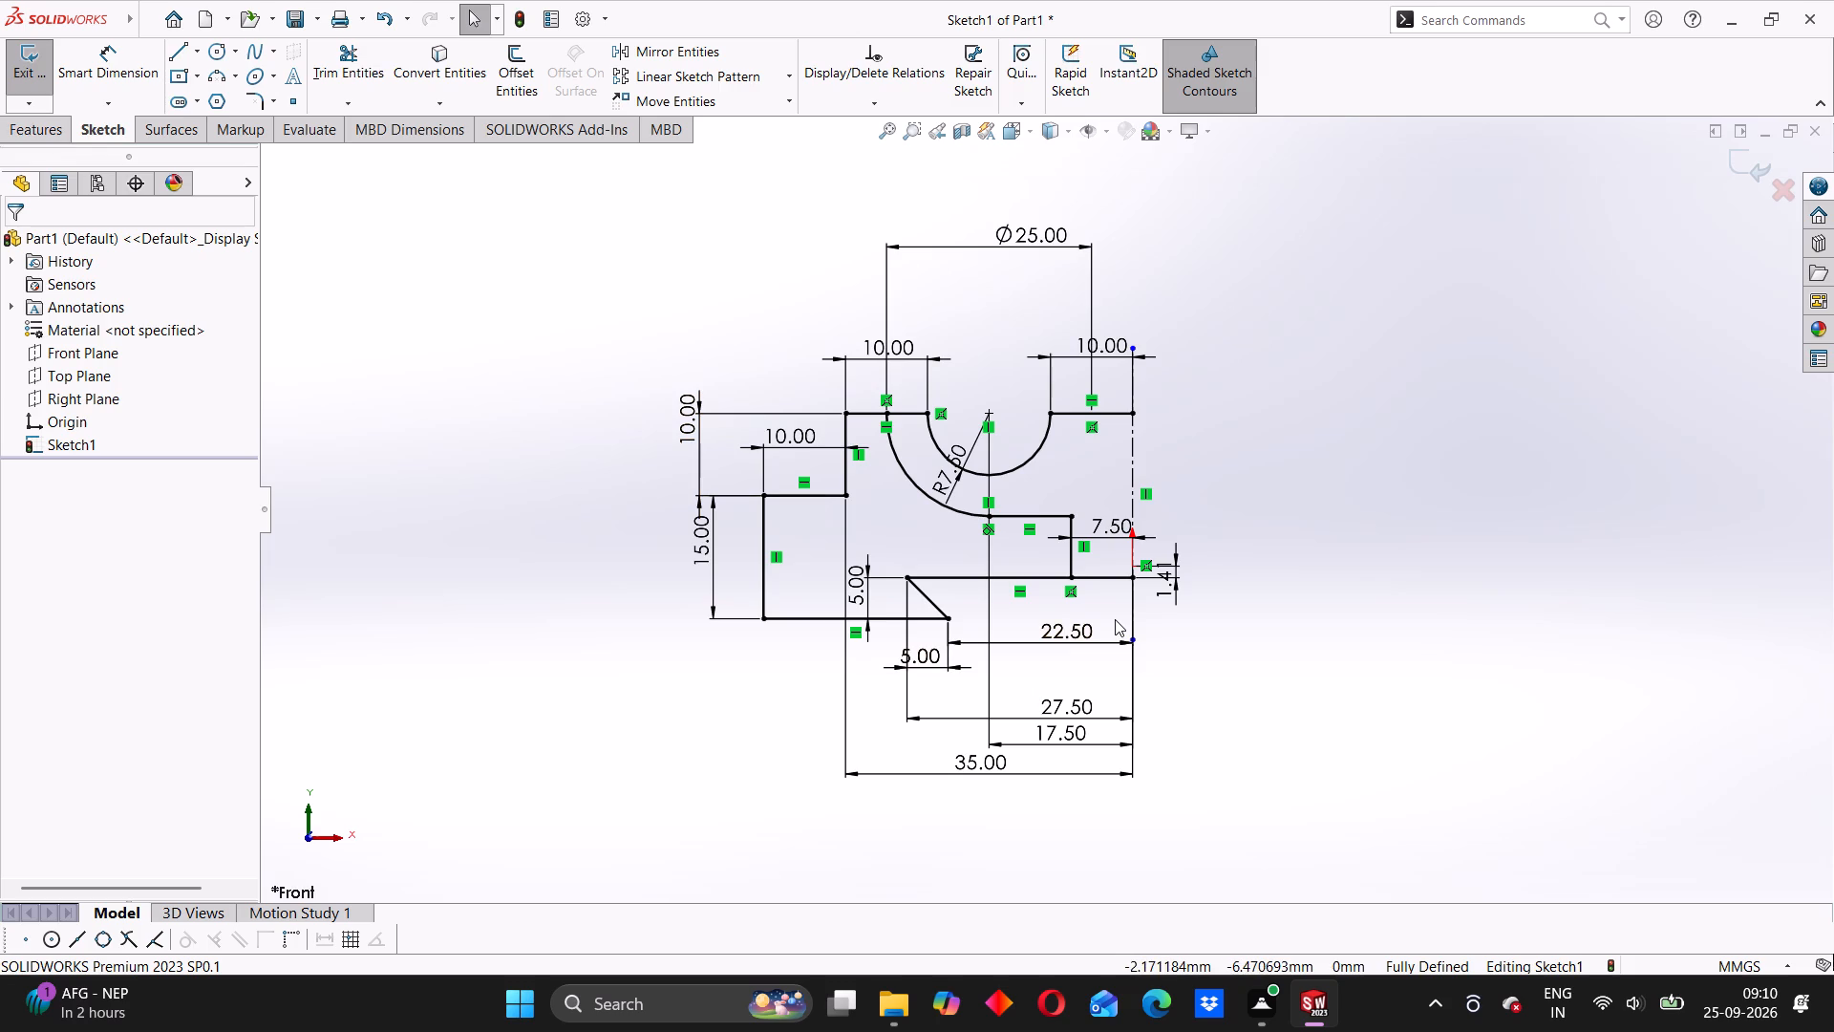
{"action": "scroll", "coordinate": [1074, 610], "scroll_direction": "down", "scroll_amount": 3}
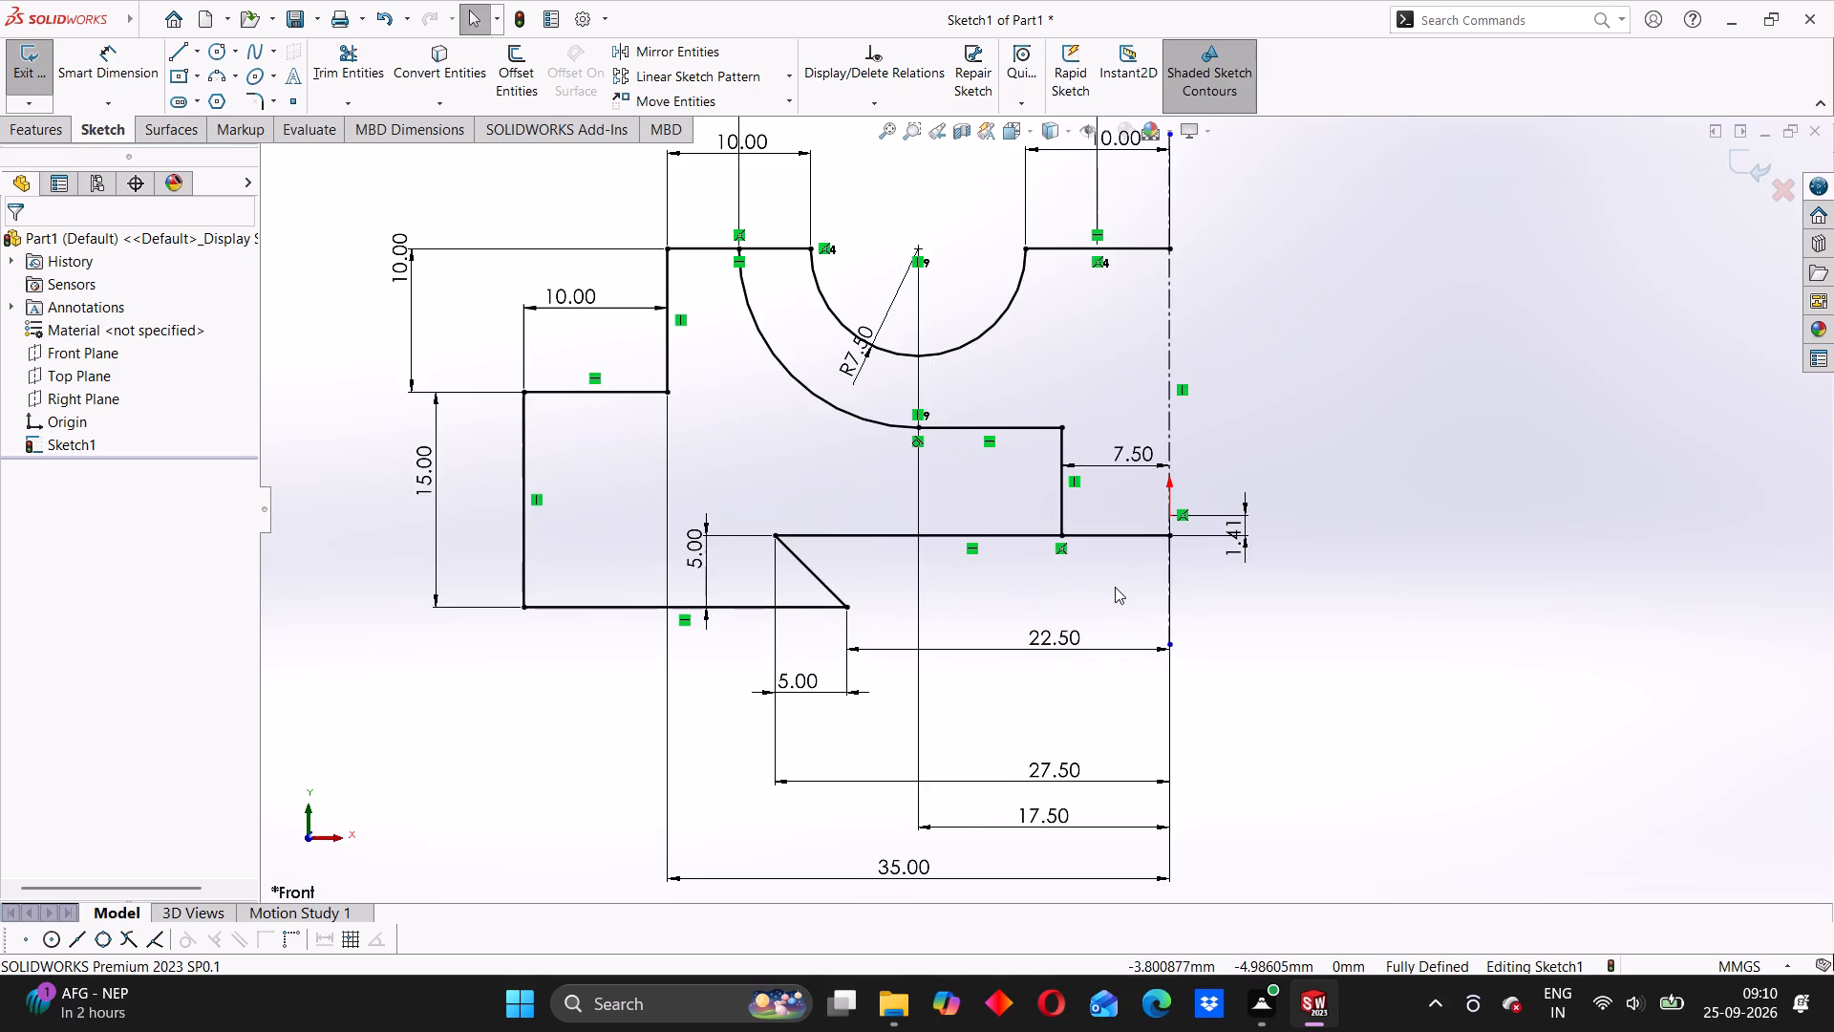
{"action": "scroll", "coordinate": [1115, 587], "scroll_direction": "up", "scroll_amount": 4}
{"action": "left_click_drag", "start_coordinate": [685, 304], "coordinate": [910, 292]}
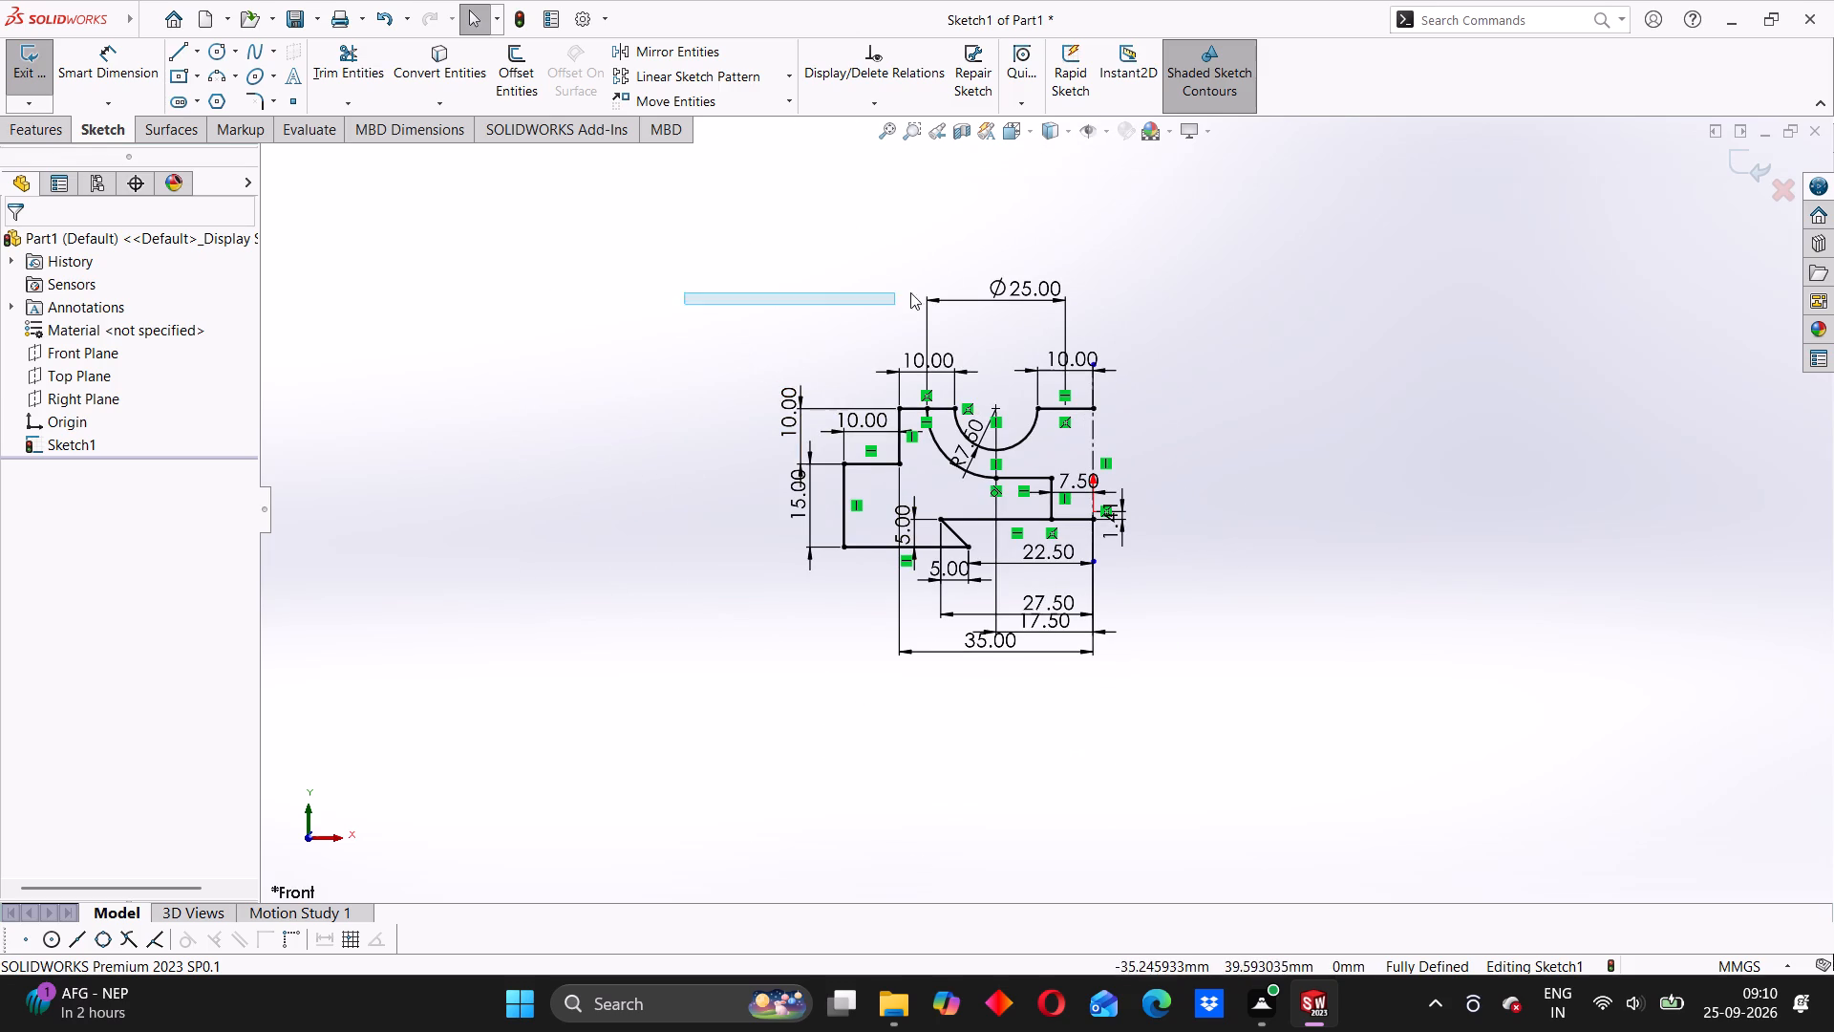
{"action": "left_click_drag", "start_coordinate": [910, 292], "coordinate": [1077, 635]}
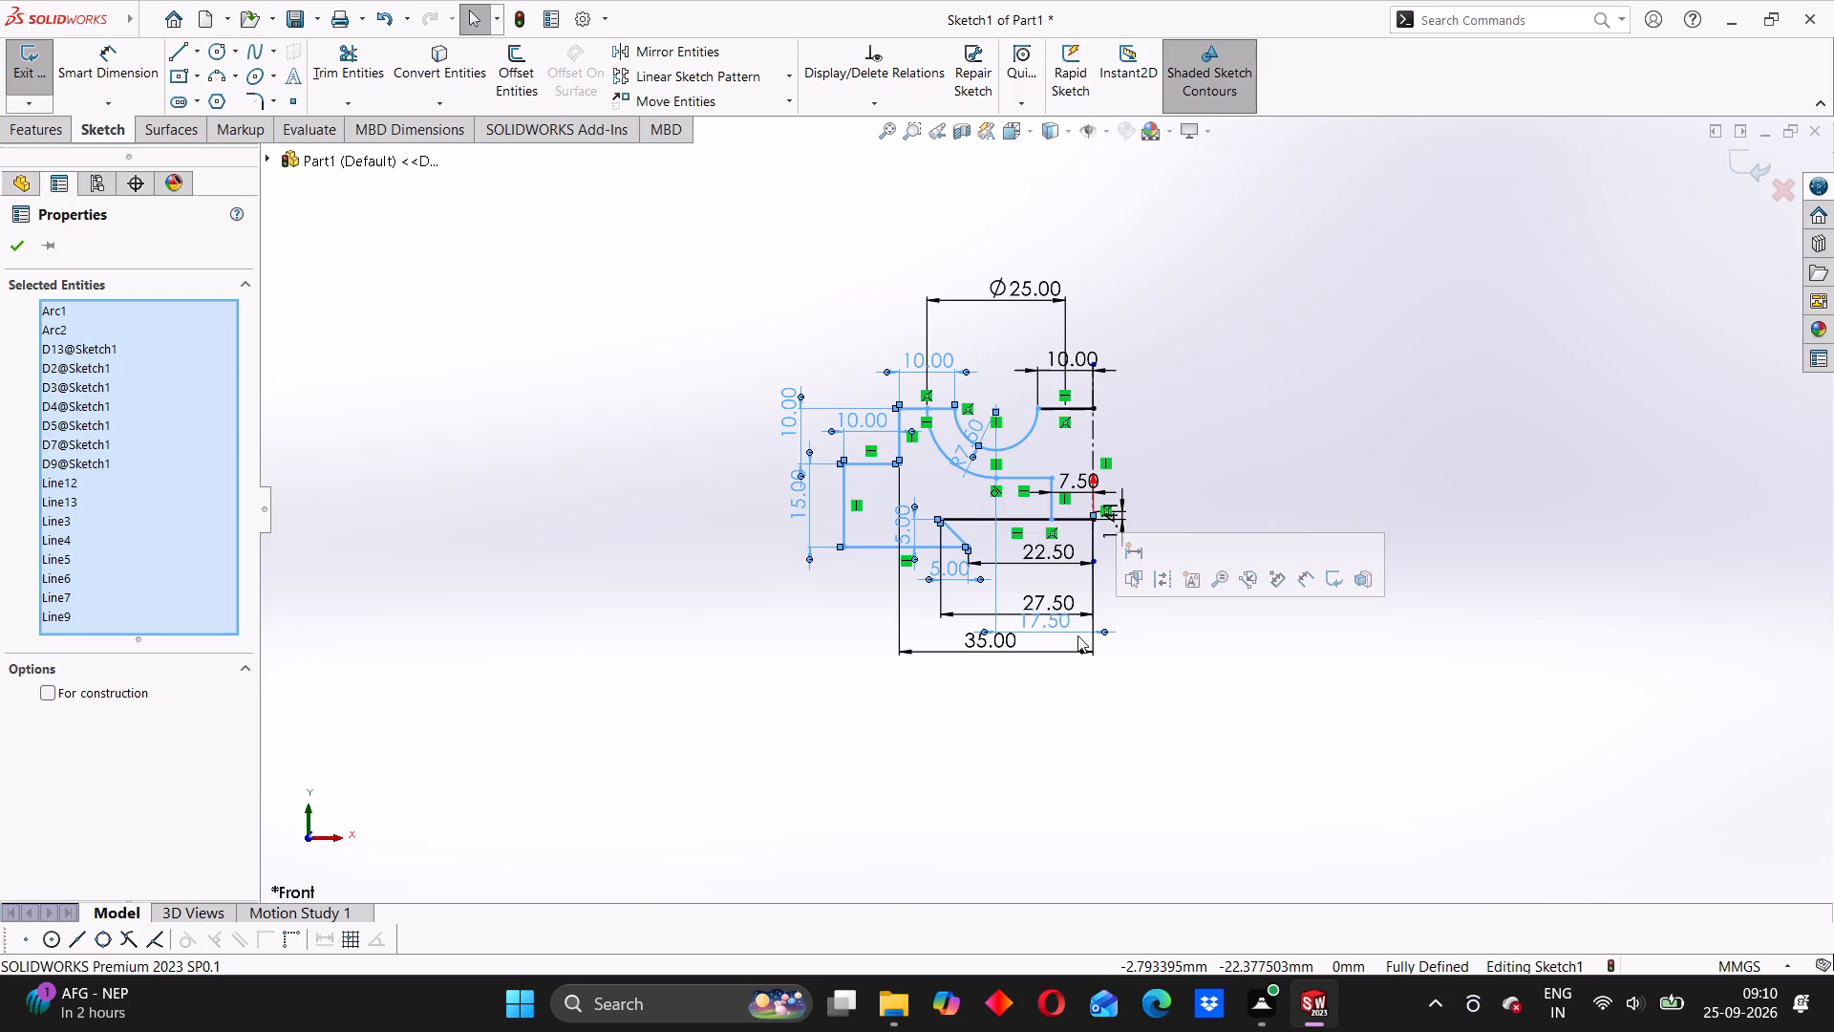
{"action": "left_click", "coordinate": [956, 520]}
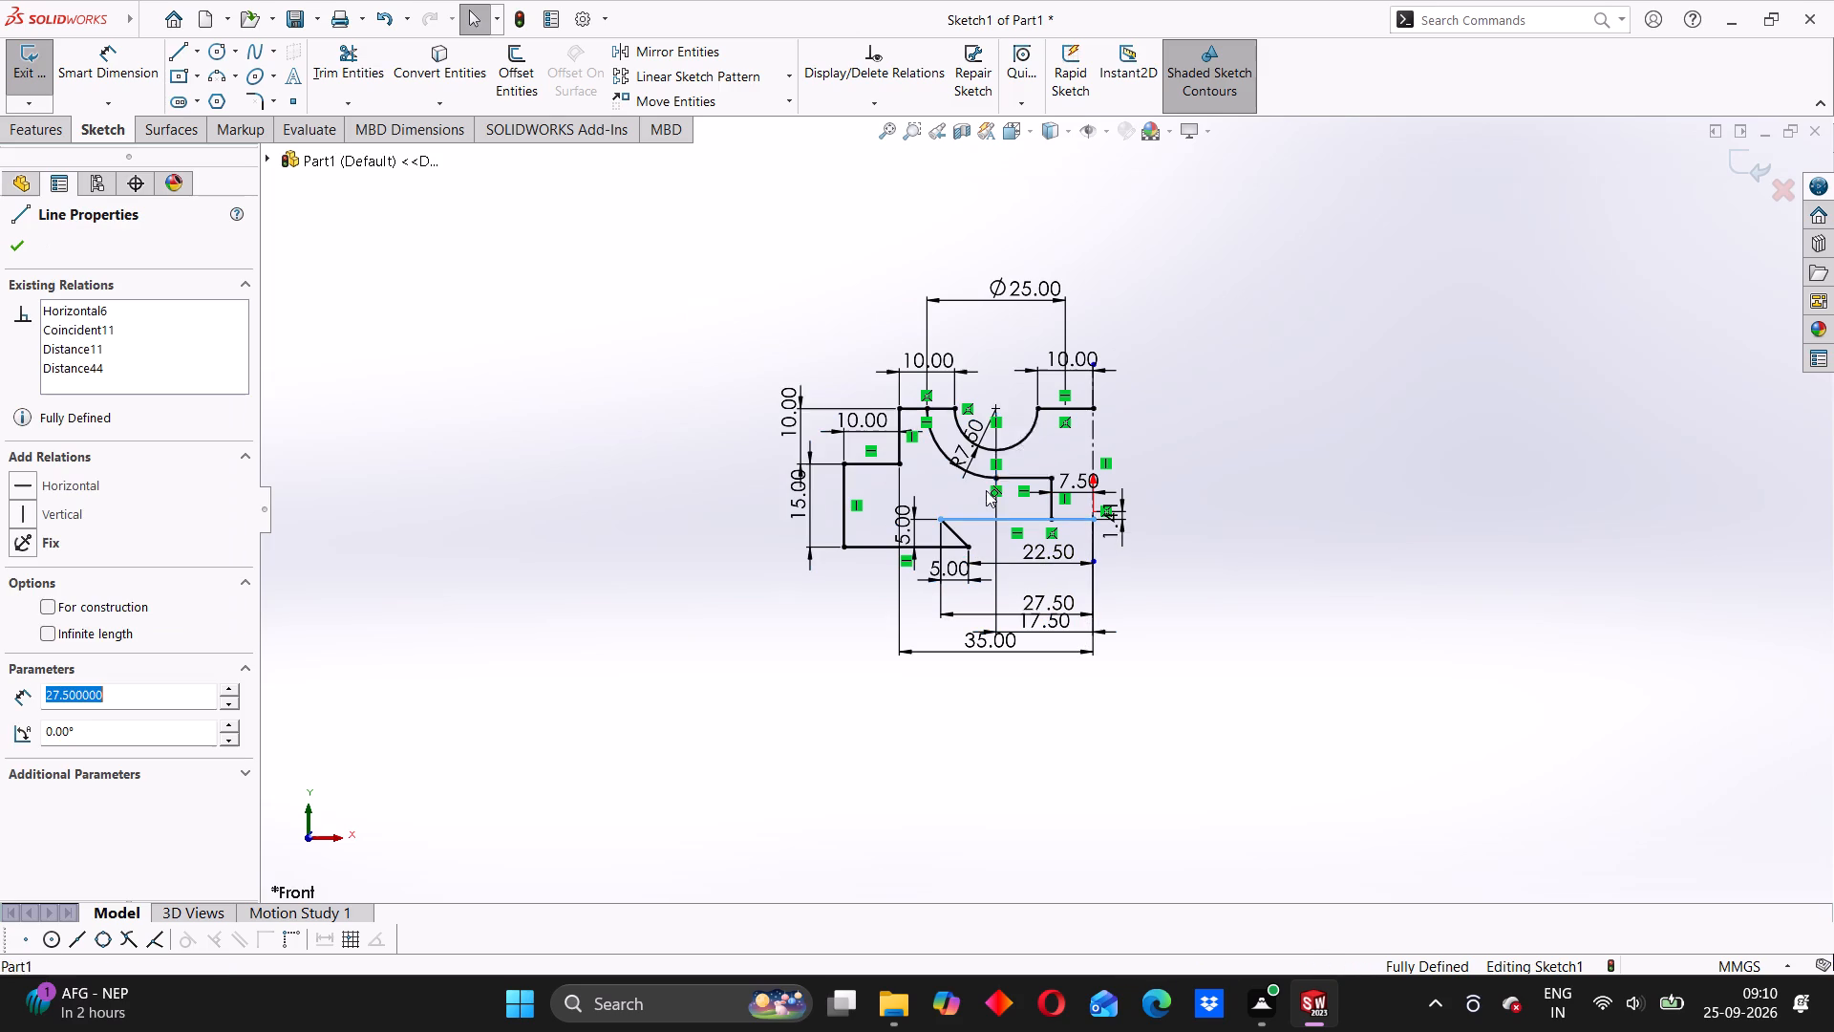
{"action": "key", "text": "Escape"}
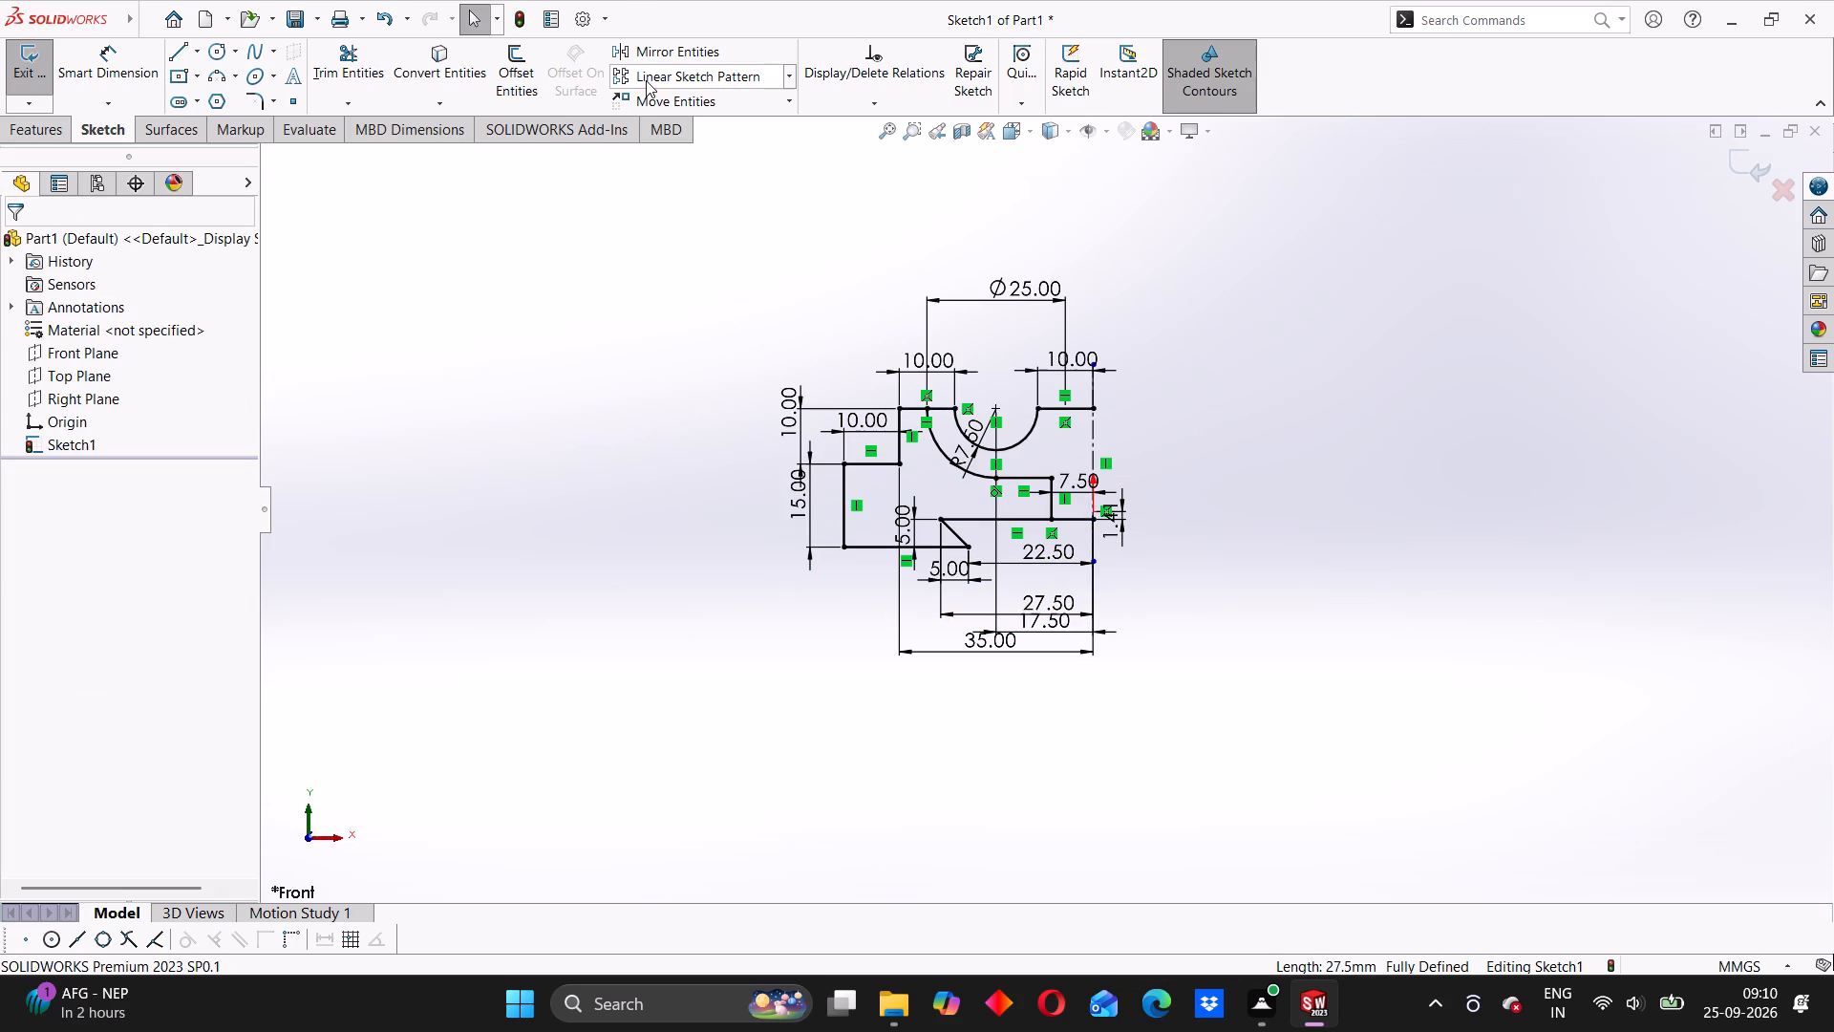
Mirror all lines and arcs of the half-profile about the vertical centerline, keeping the original half.
{"action": "left_click", "coordinate": [665, 50]}
{"action": "left_click_drag", "start_coordinate": [706, 229], "coordinate": [1025, 463]}
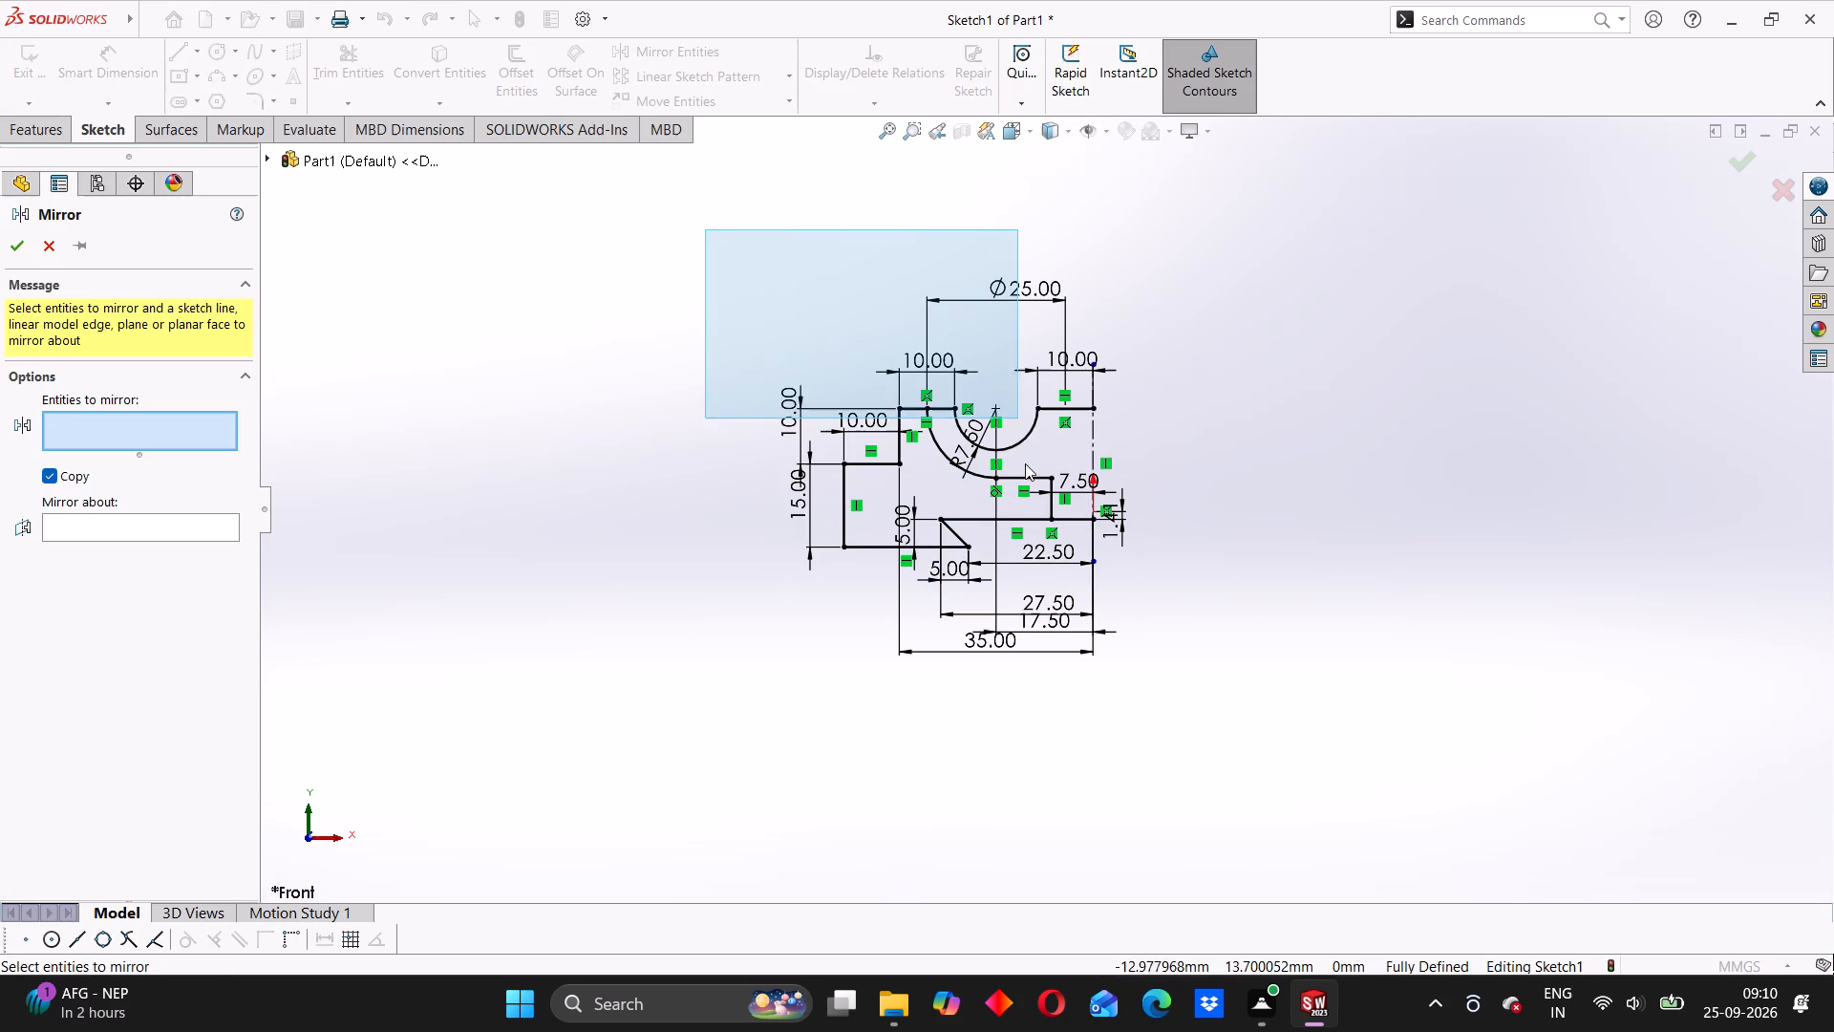
{"action": "left_click_drag", "start_coordinate": [1025, 463], "coordinate": [1084, 626]}
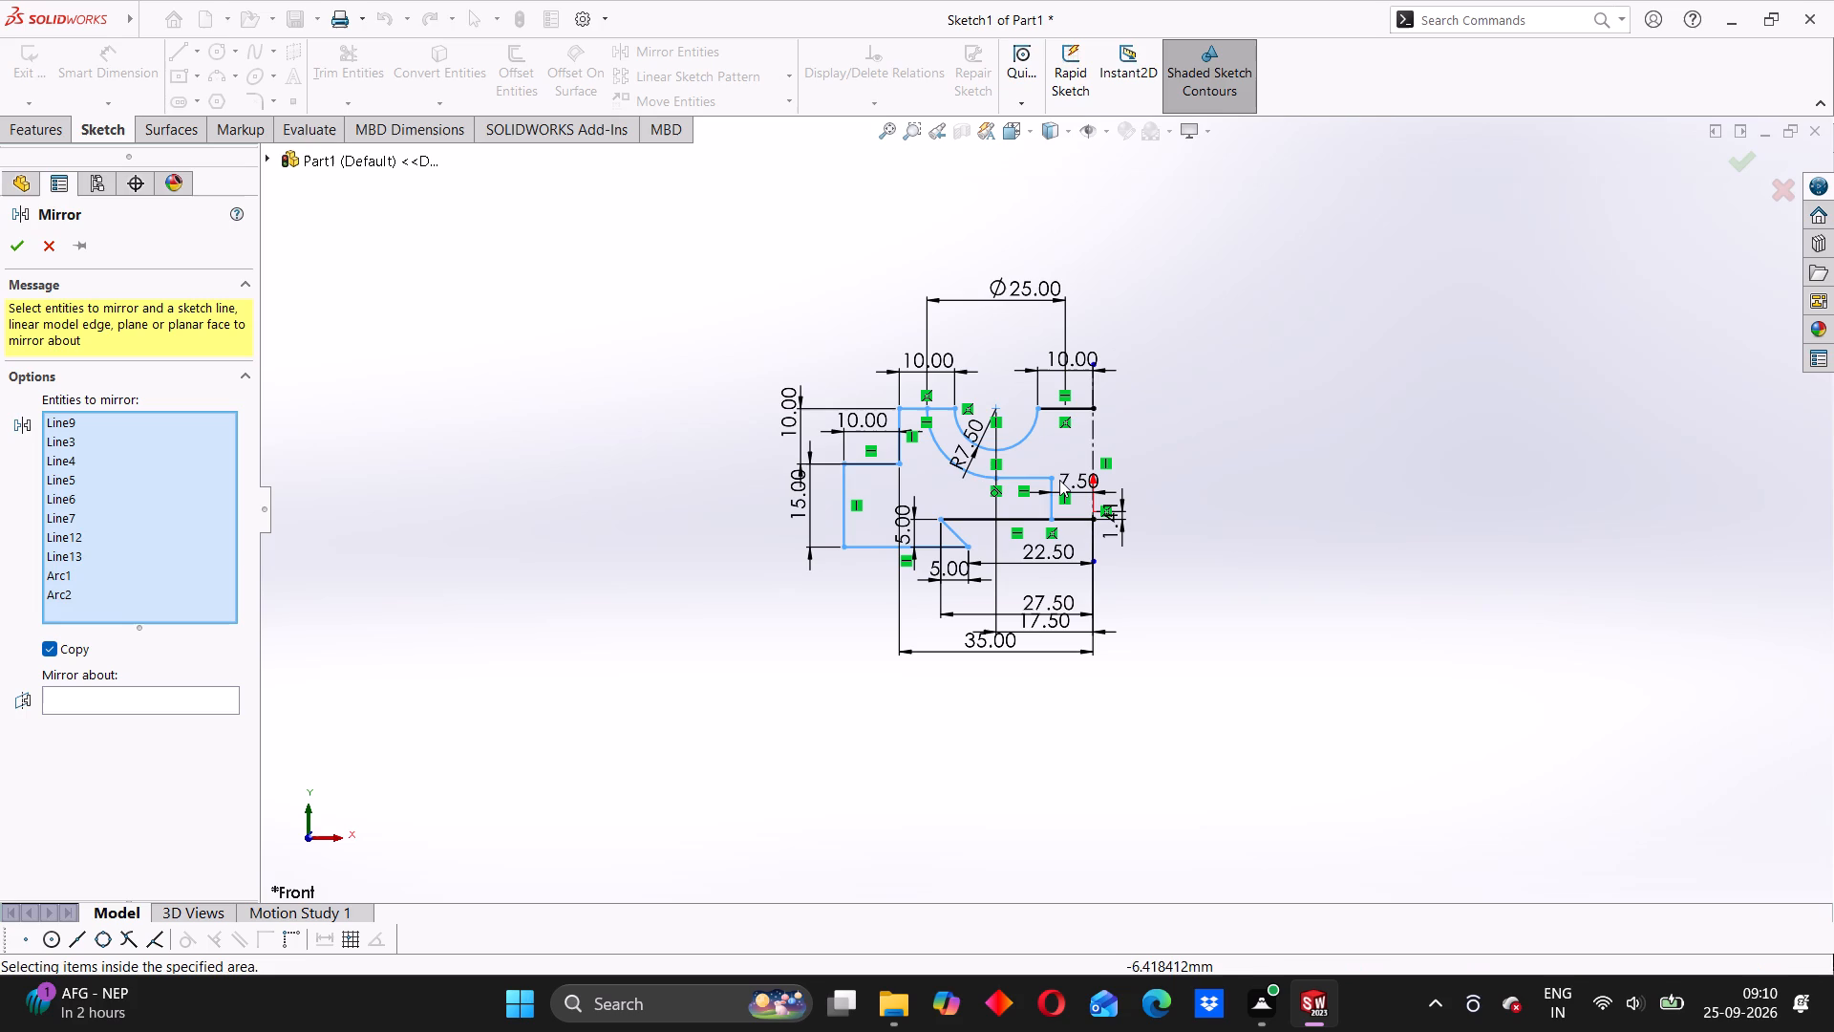
{"action": "left_click", "coordinate": [1077, 412]}
{"action": "left_click", "coordinate": [1063, 522]}
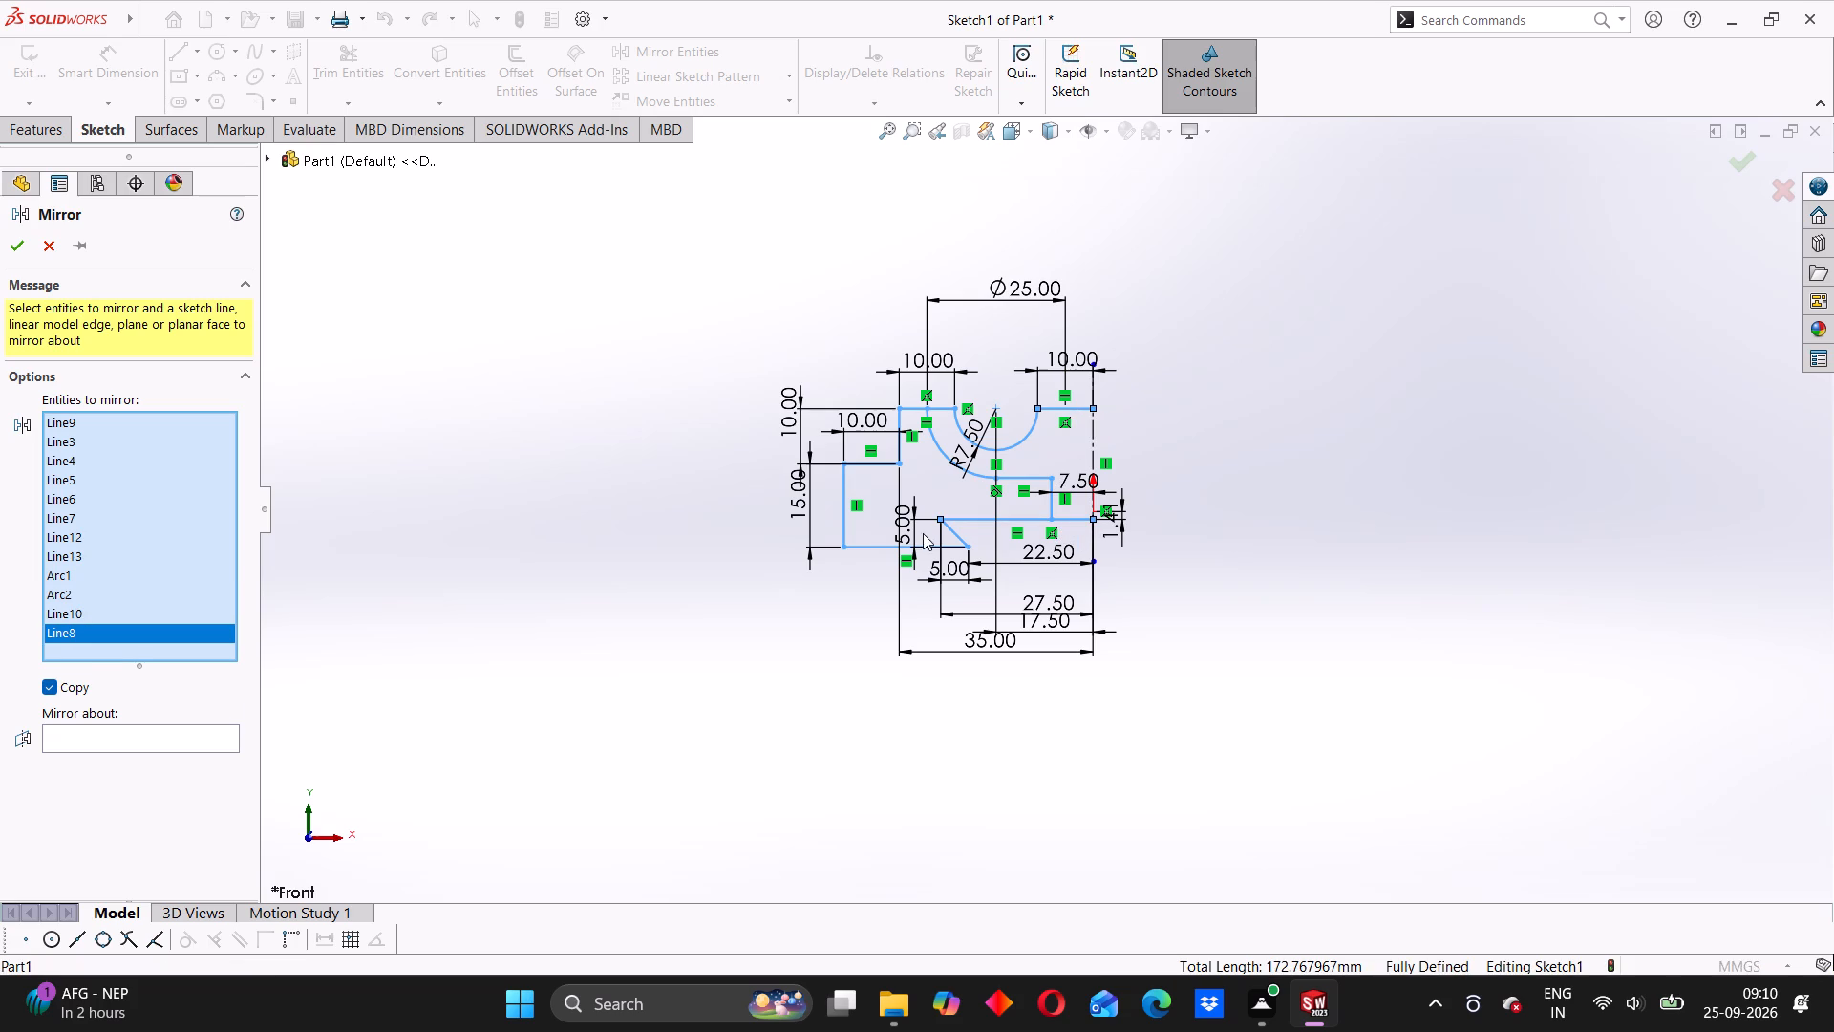
{"action": "left_click", "coordinate": [195, 744]}
{"action": "left_click", "coordinate": [1092, 435]}
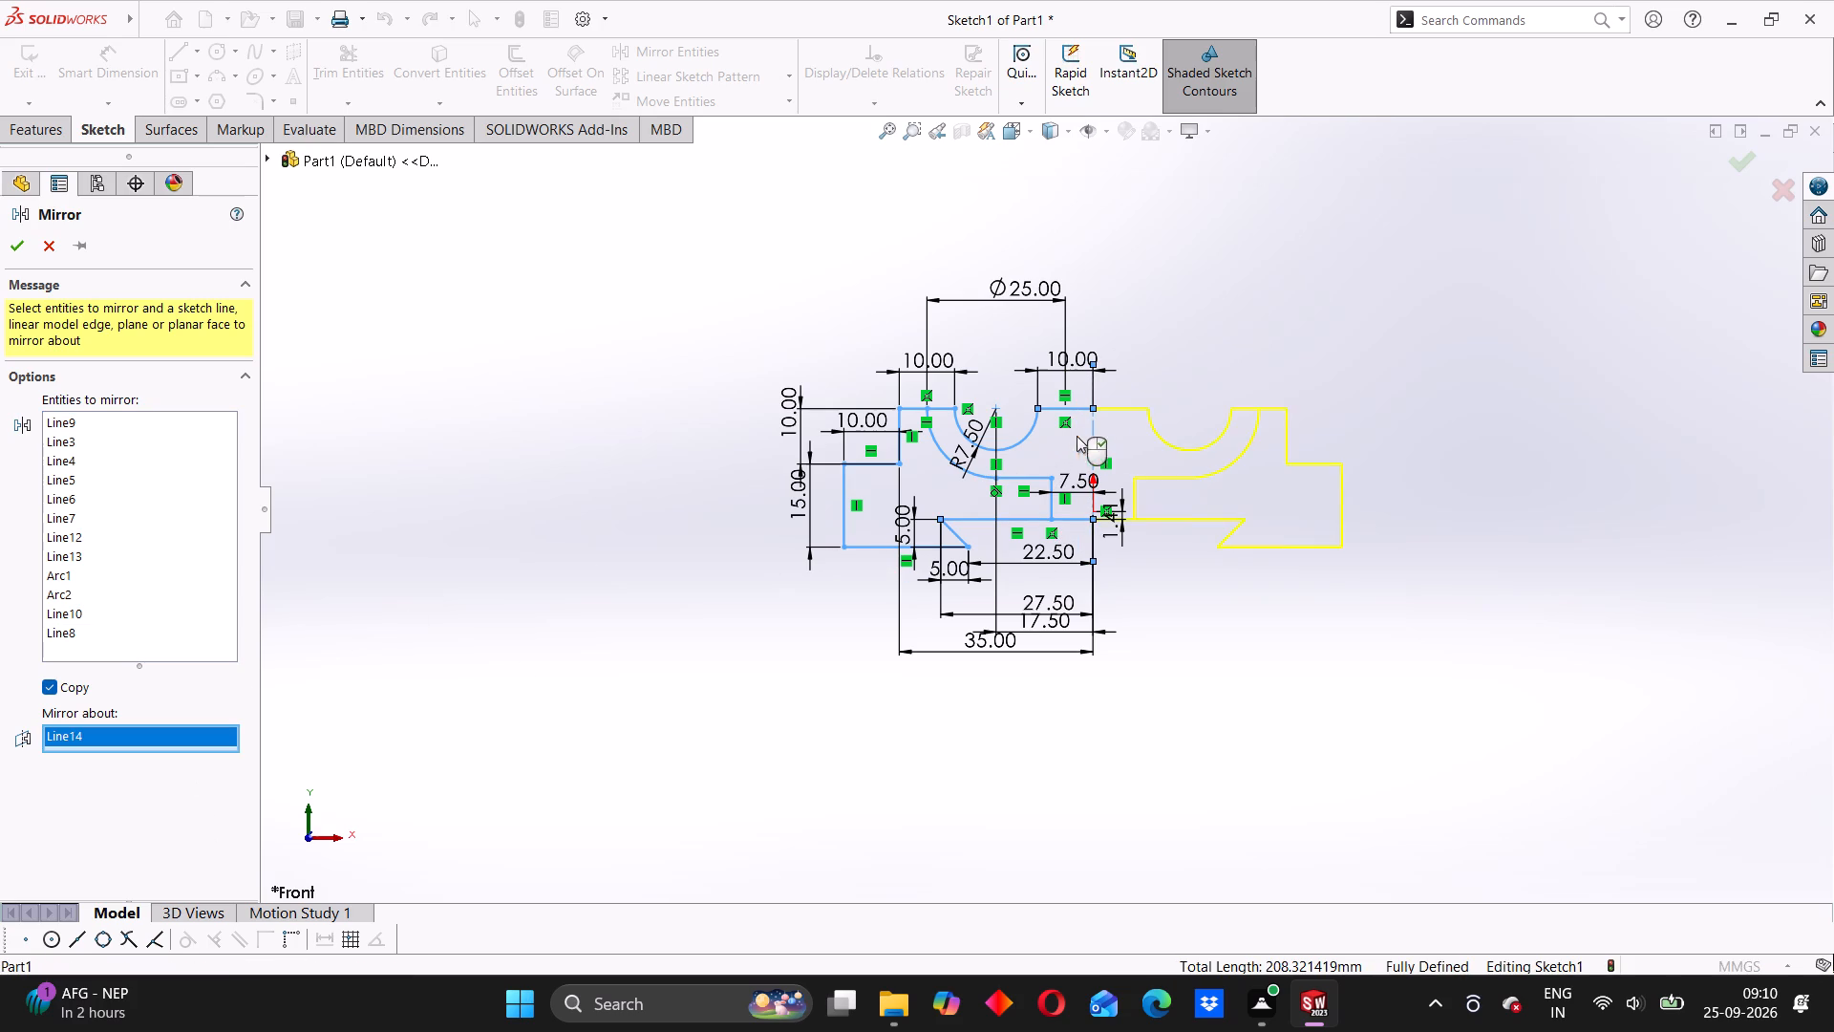
{"action": "left_click", "coordinate": [4, 238]}
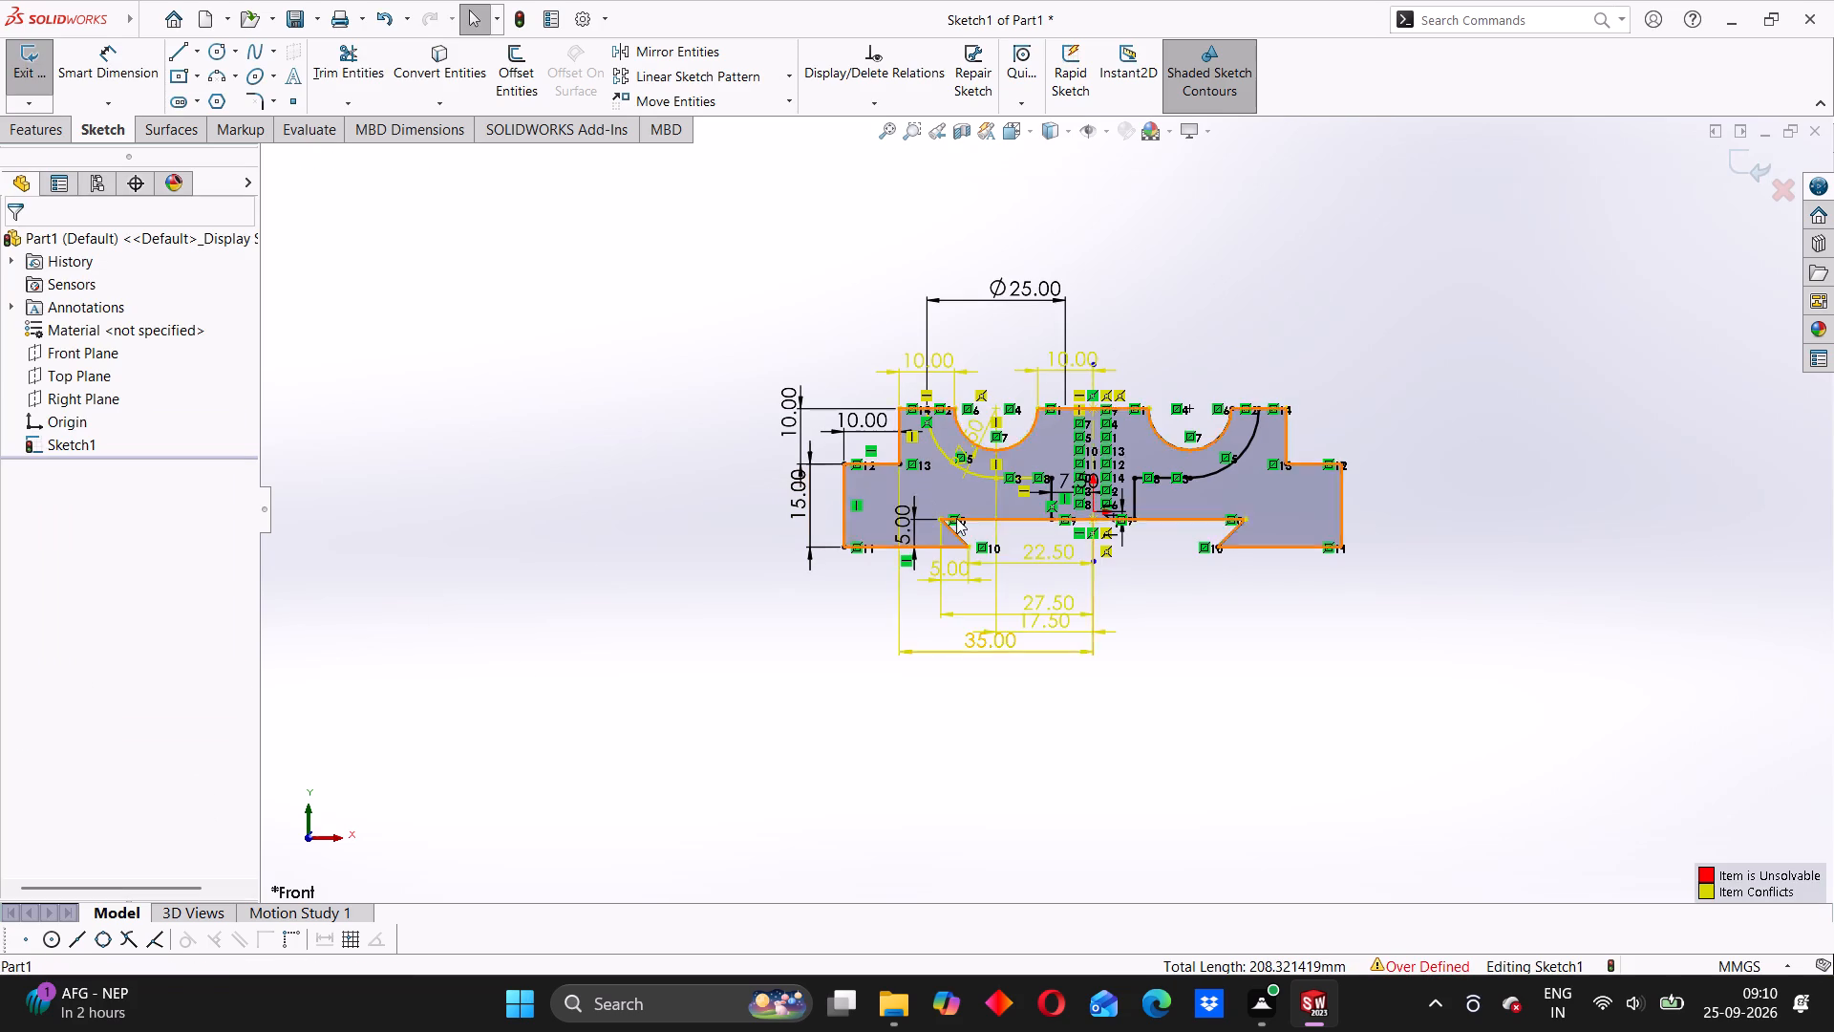
{"action": "left_click", "coordinate": [1149, 729]}
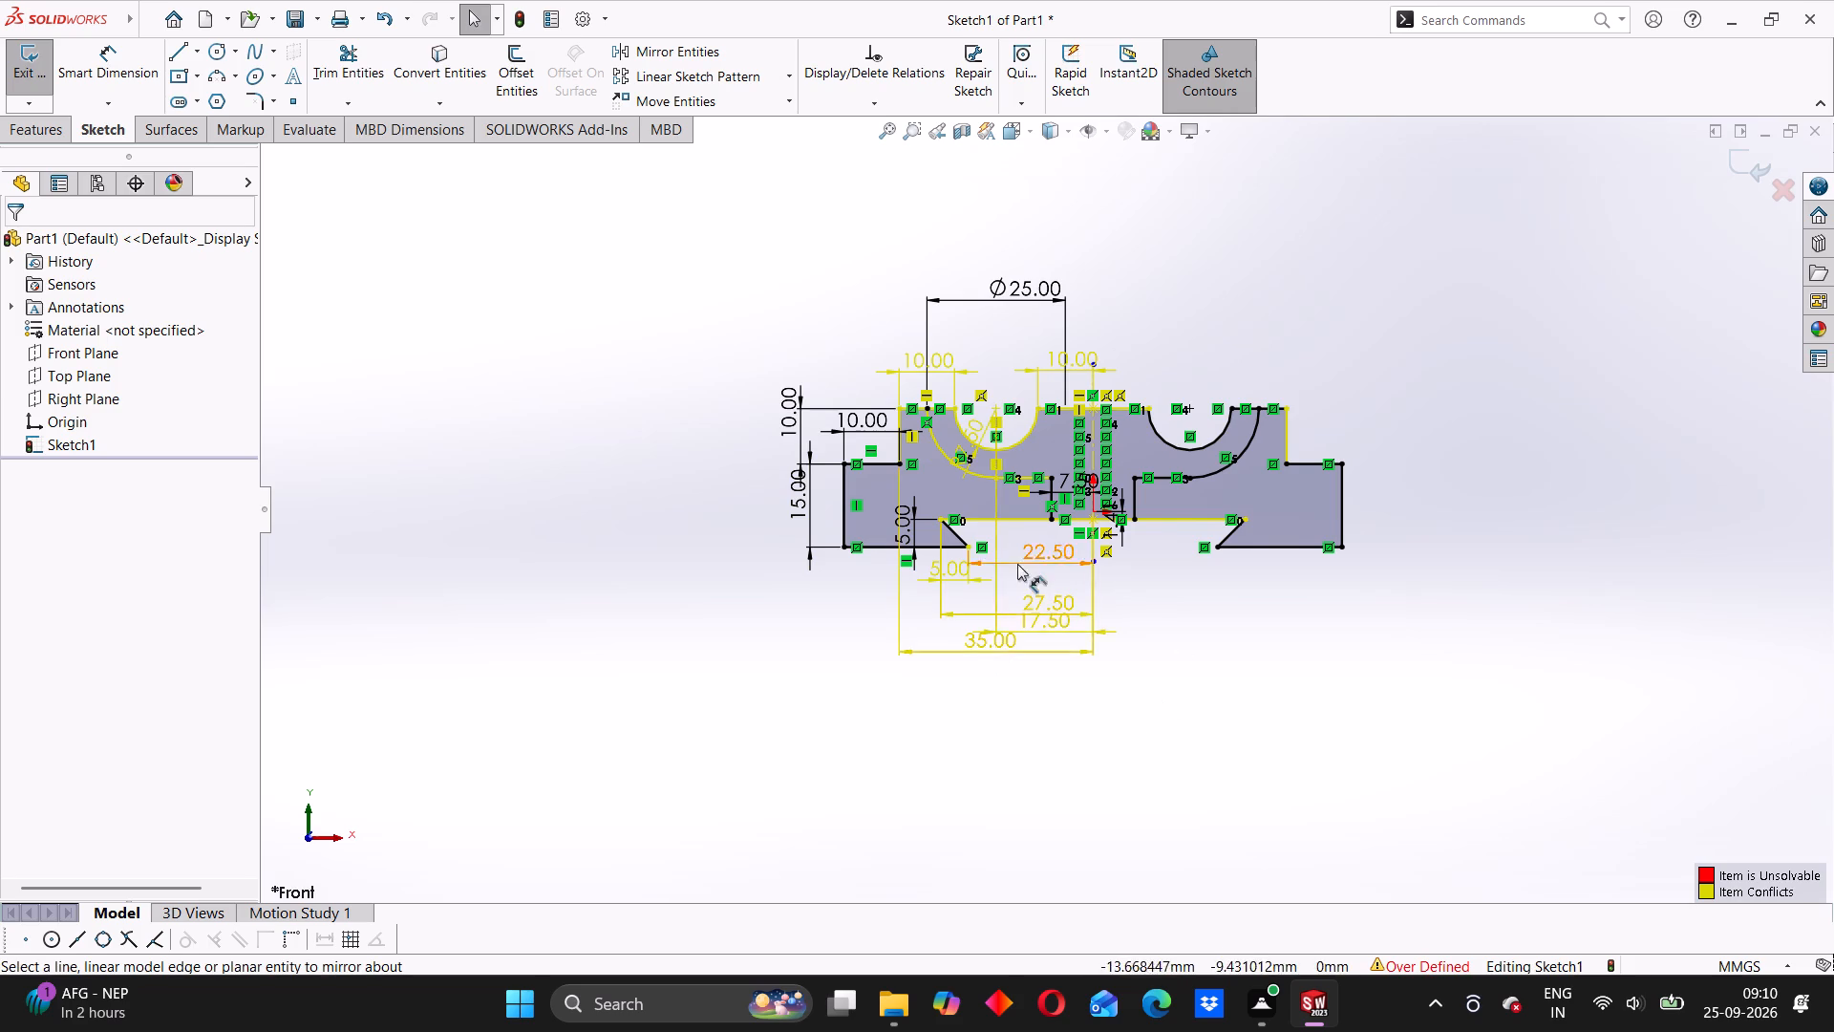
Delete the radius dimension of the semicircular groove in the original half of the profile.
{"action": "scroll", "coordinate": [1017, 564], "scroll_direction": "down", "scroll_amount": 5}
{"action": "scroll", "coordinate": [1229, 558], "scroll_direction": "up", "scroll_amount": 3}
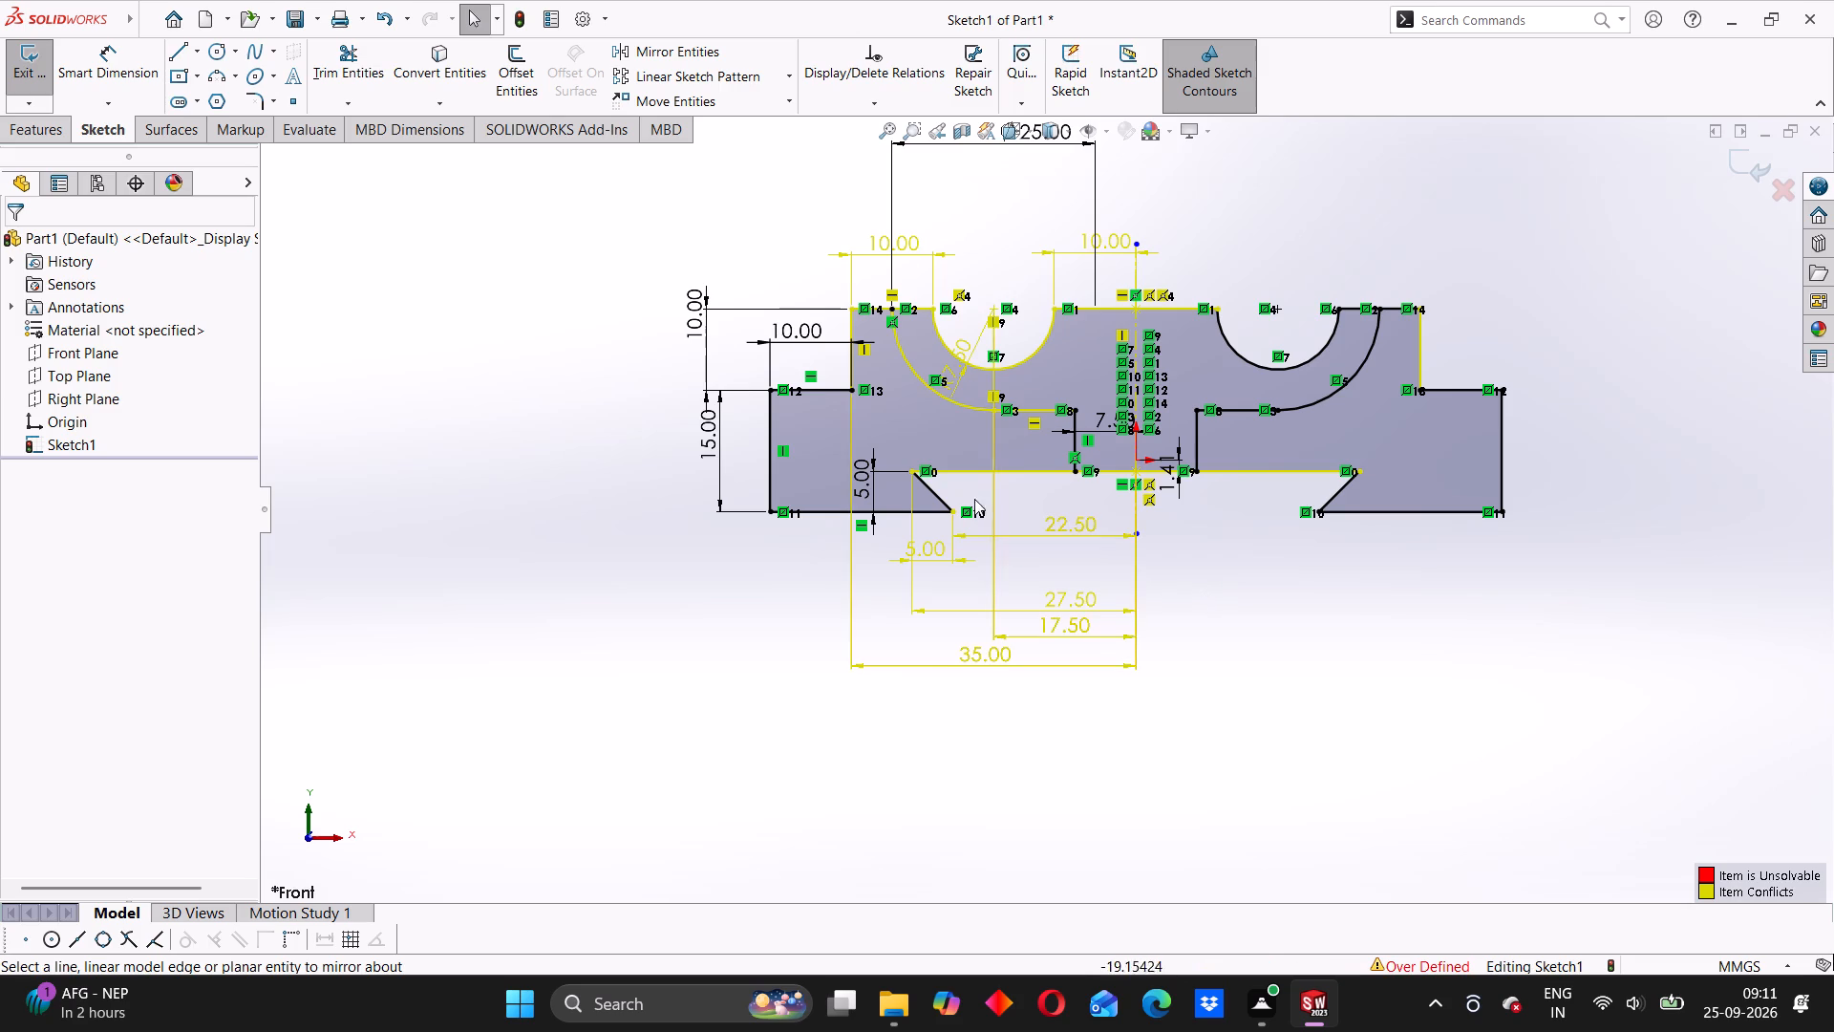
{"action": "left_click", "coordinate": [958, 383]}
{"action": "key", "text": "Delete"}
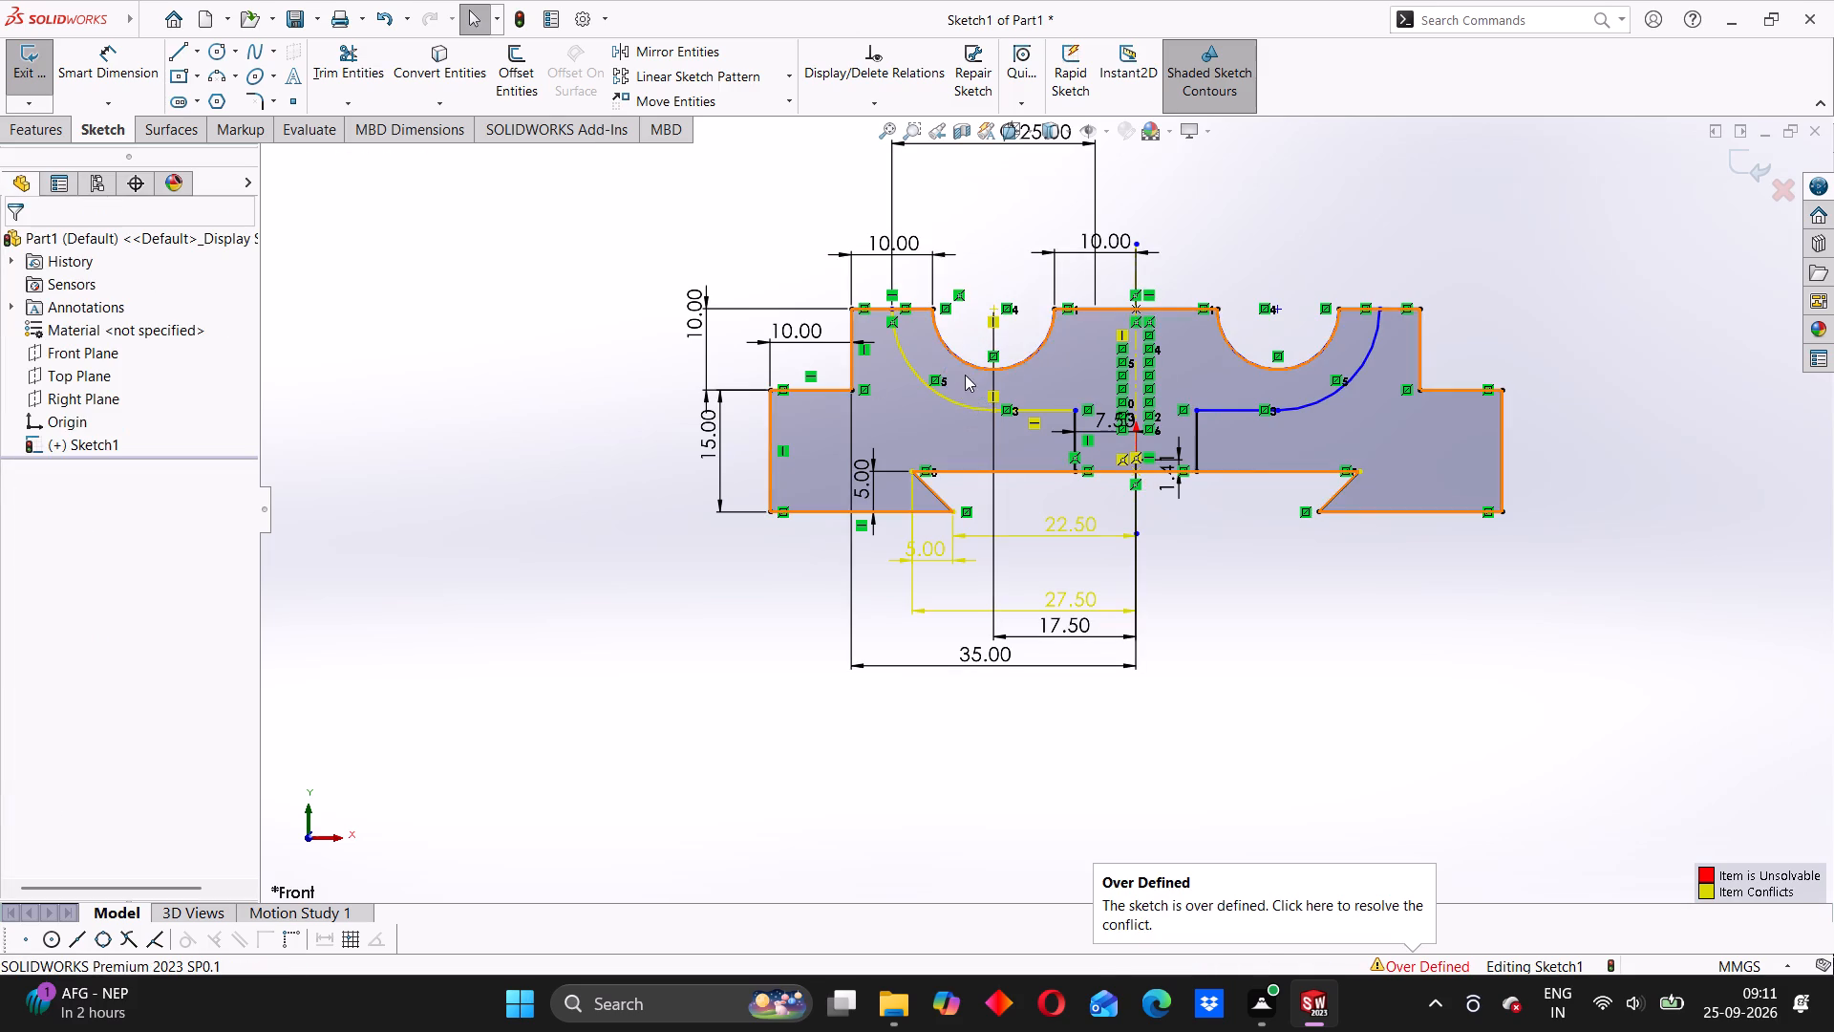
Delete the inner cavity outline in the original half: the quarter arc, its adjoining horizontal line and the short vertical line.
{"action": "left_click", "coordinate": [948, 401]}
{"action": "key", "text": "Delete"}
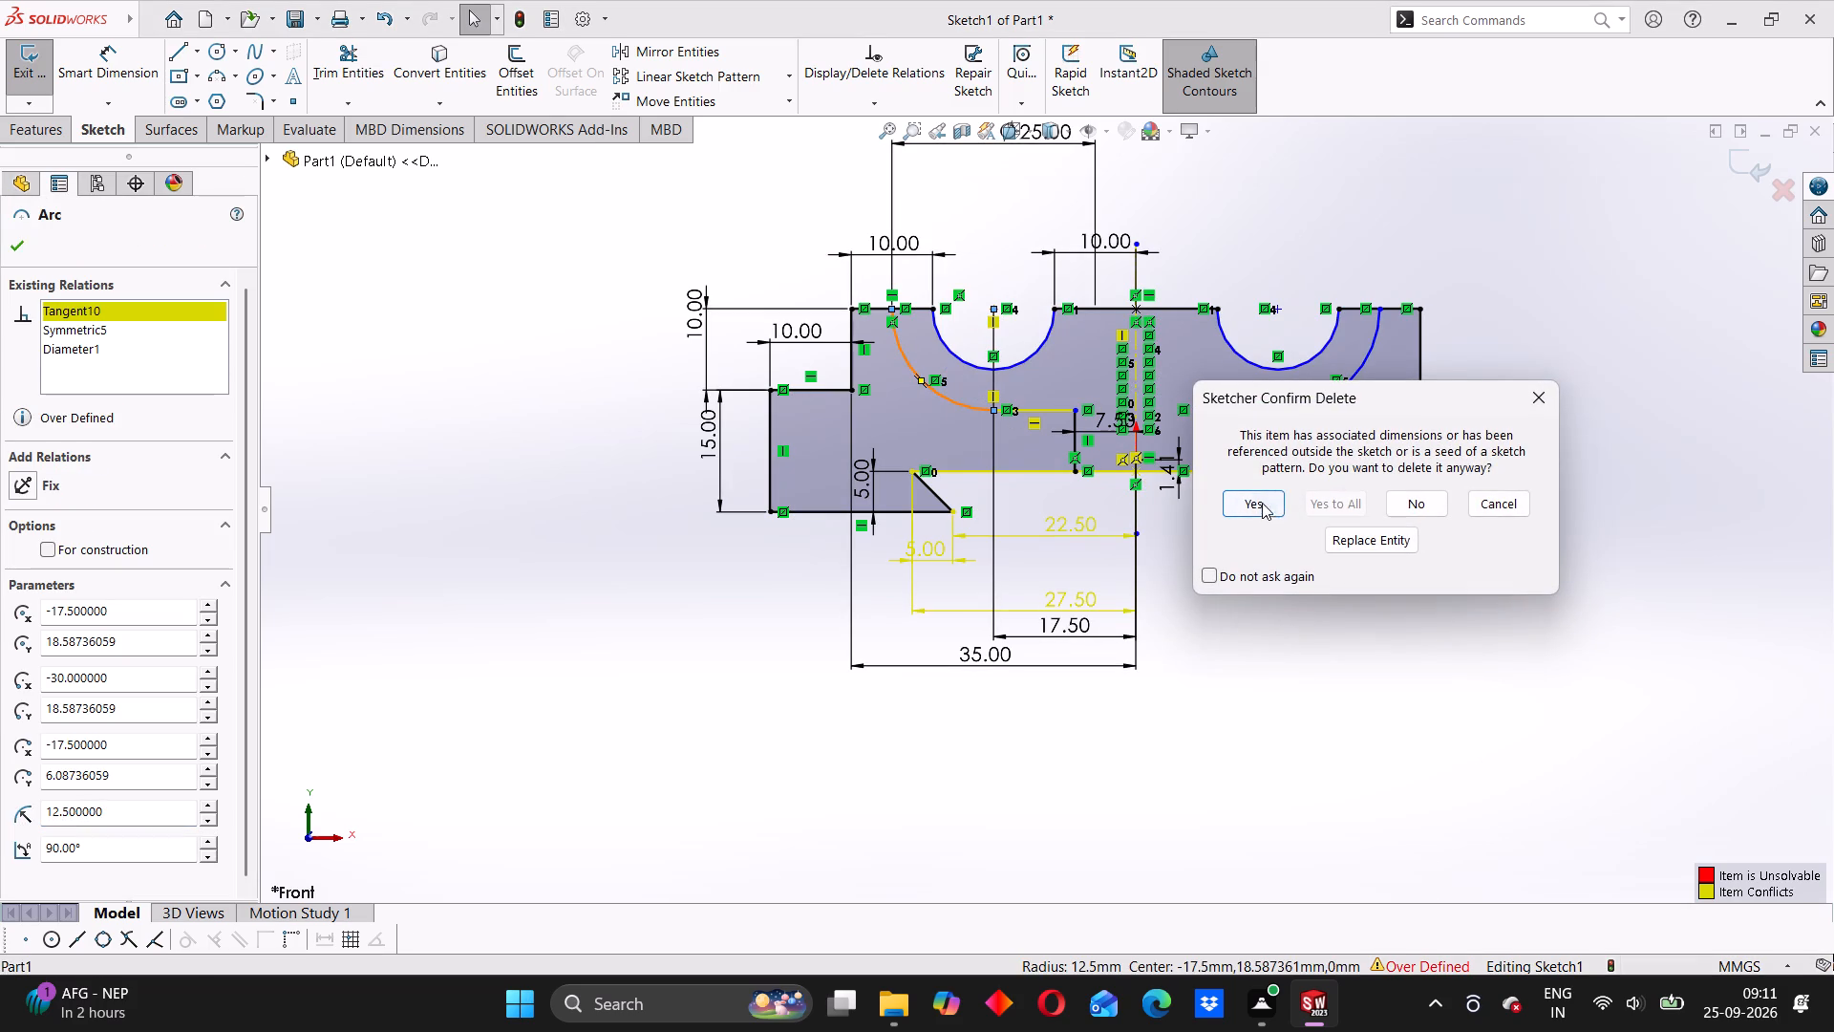
{"action": "left_click", "coordinate": [1260, 506]}
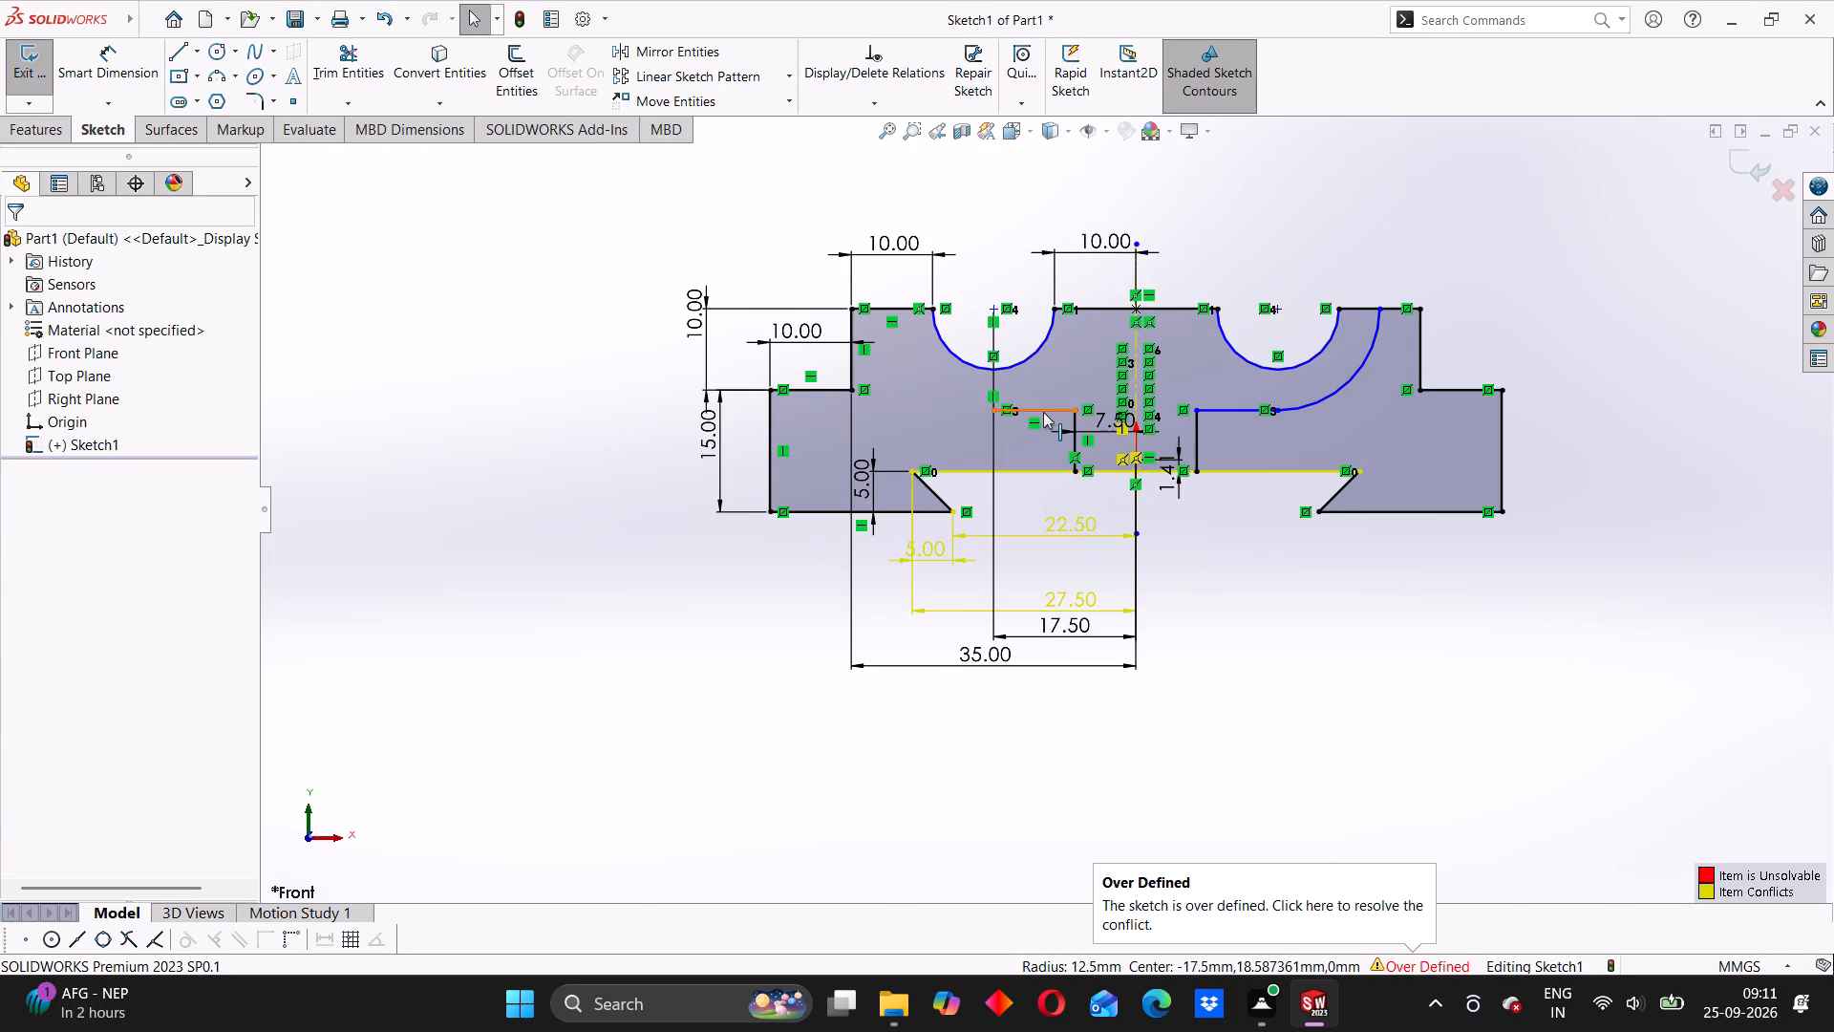
{"action": "left_click", "coordinate": [1043, 414]}
{"action": "key", "text": "Delete"}
{"action": "left_click", "coordinate": [1077, 424]}
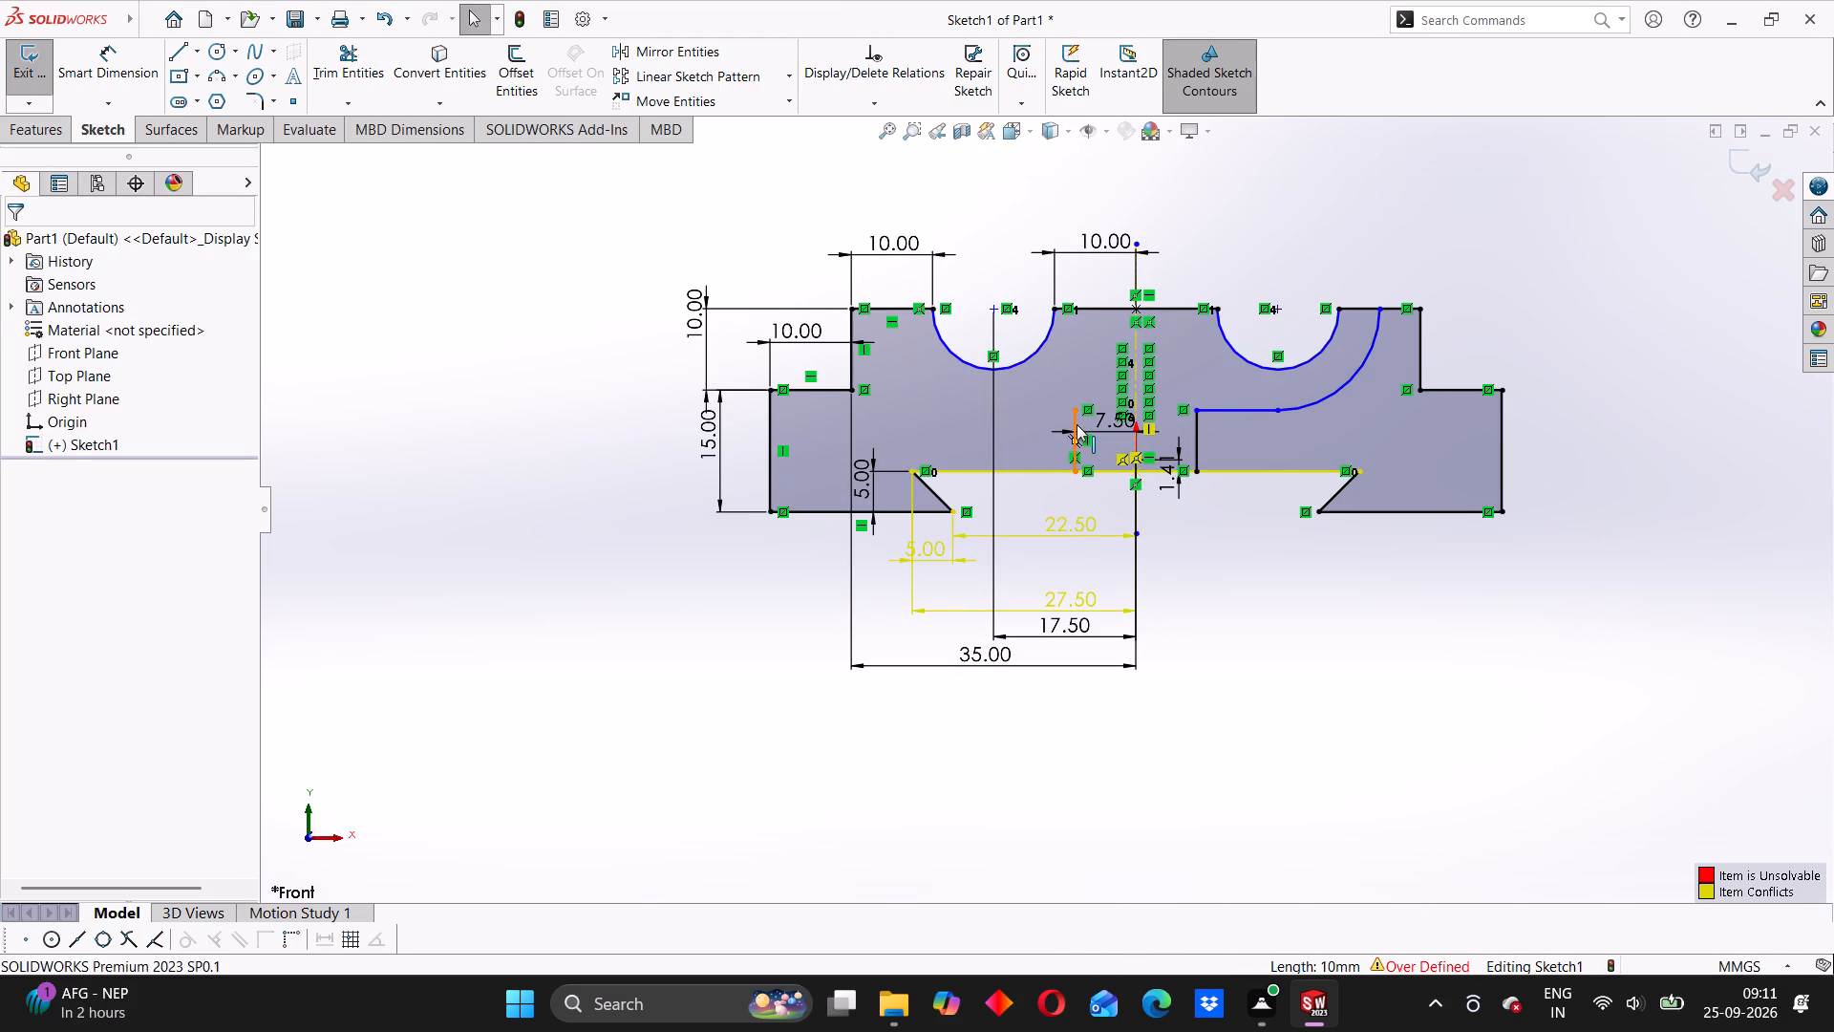
{"action": "key", "text": "Delete"}
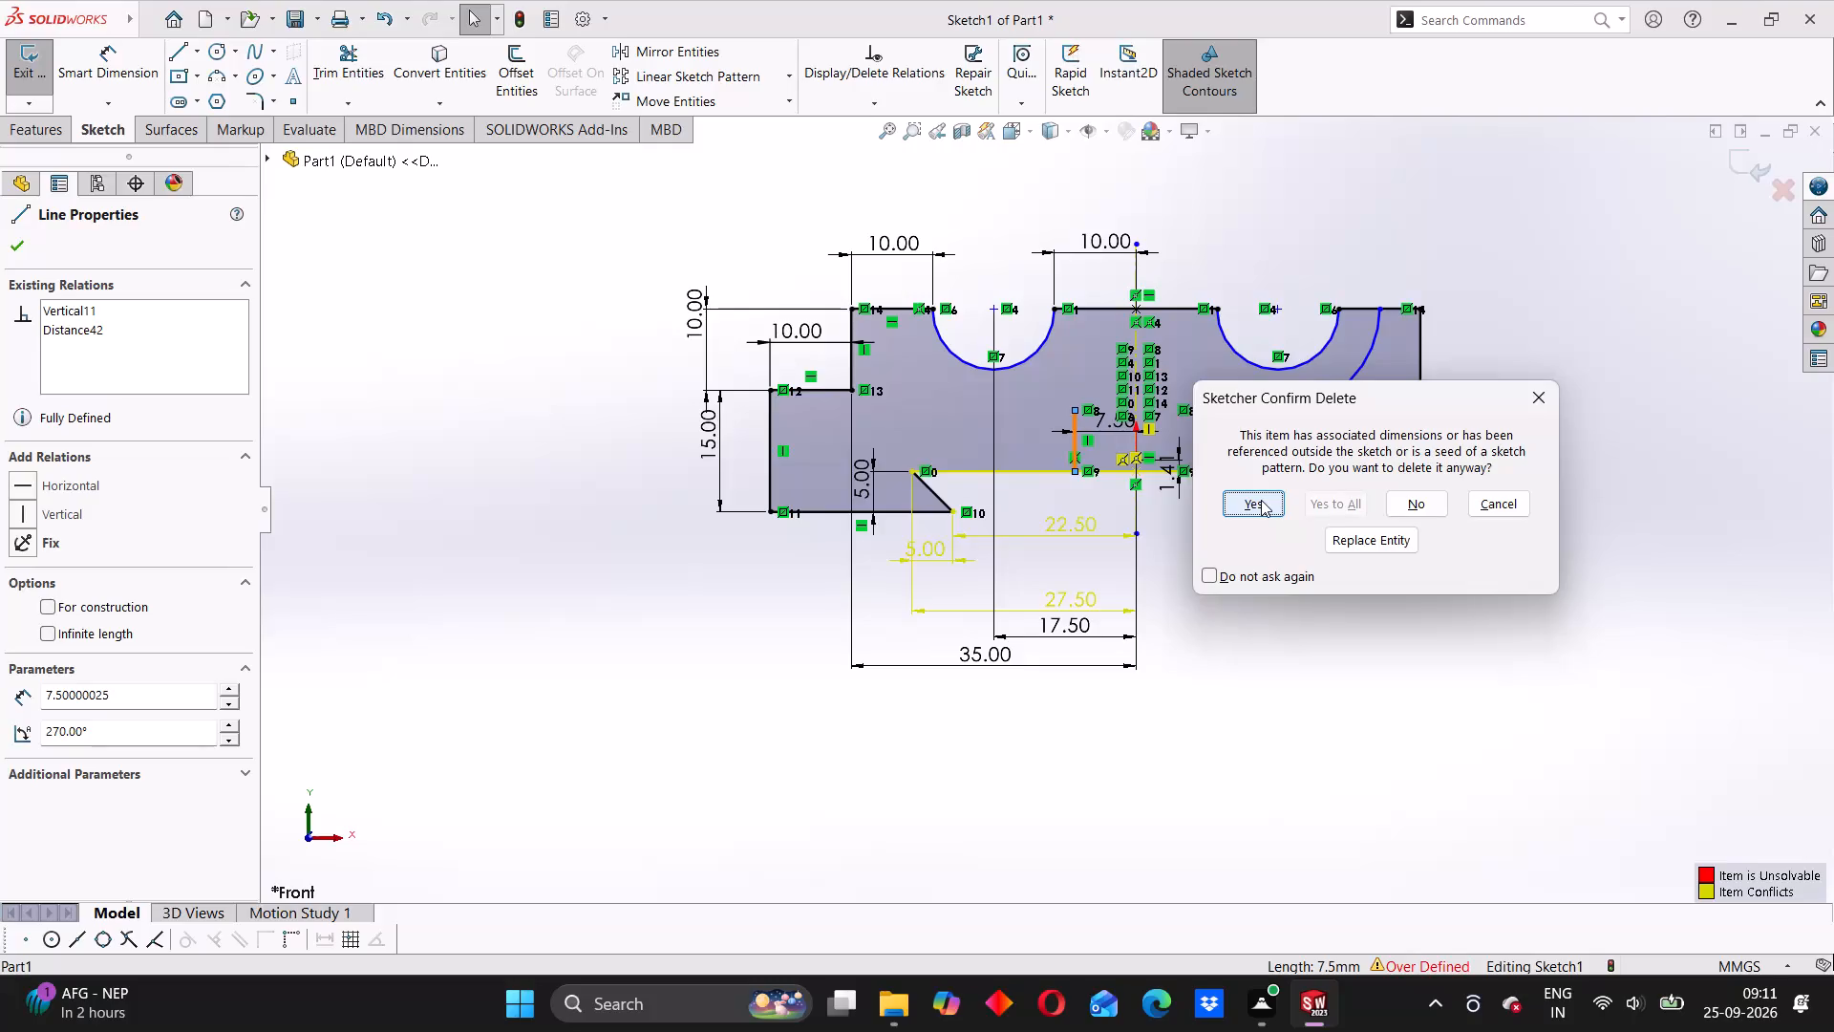
{"action": "left_click", "coordinate": [1261, 500]}
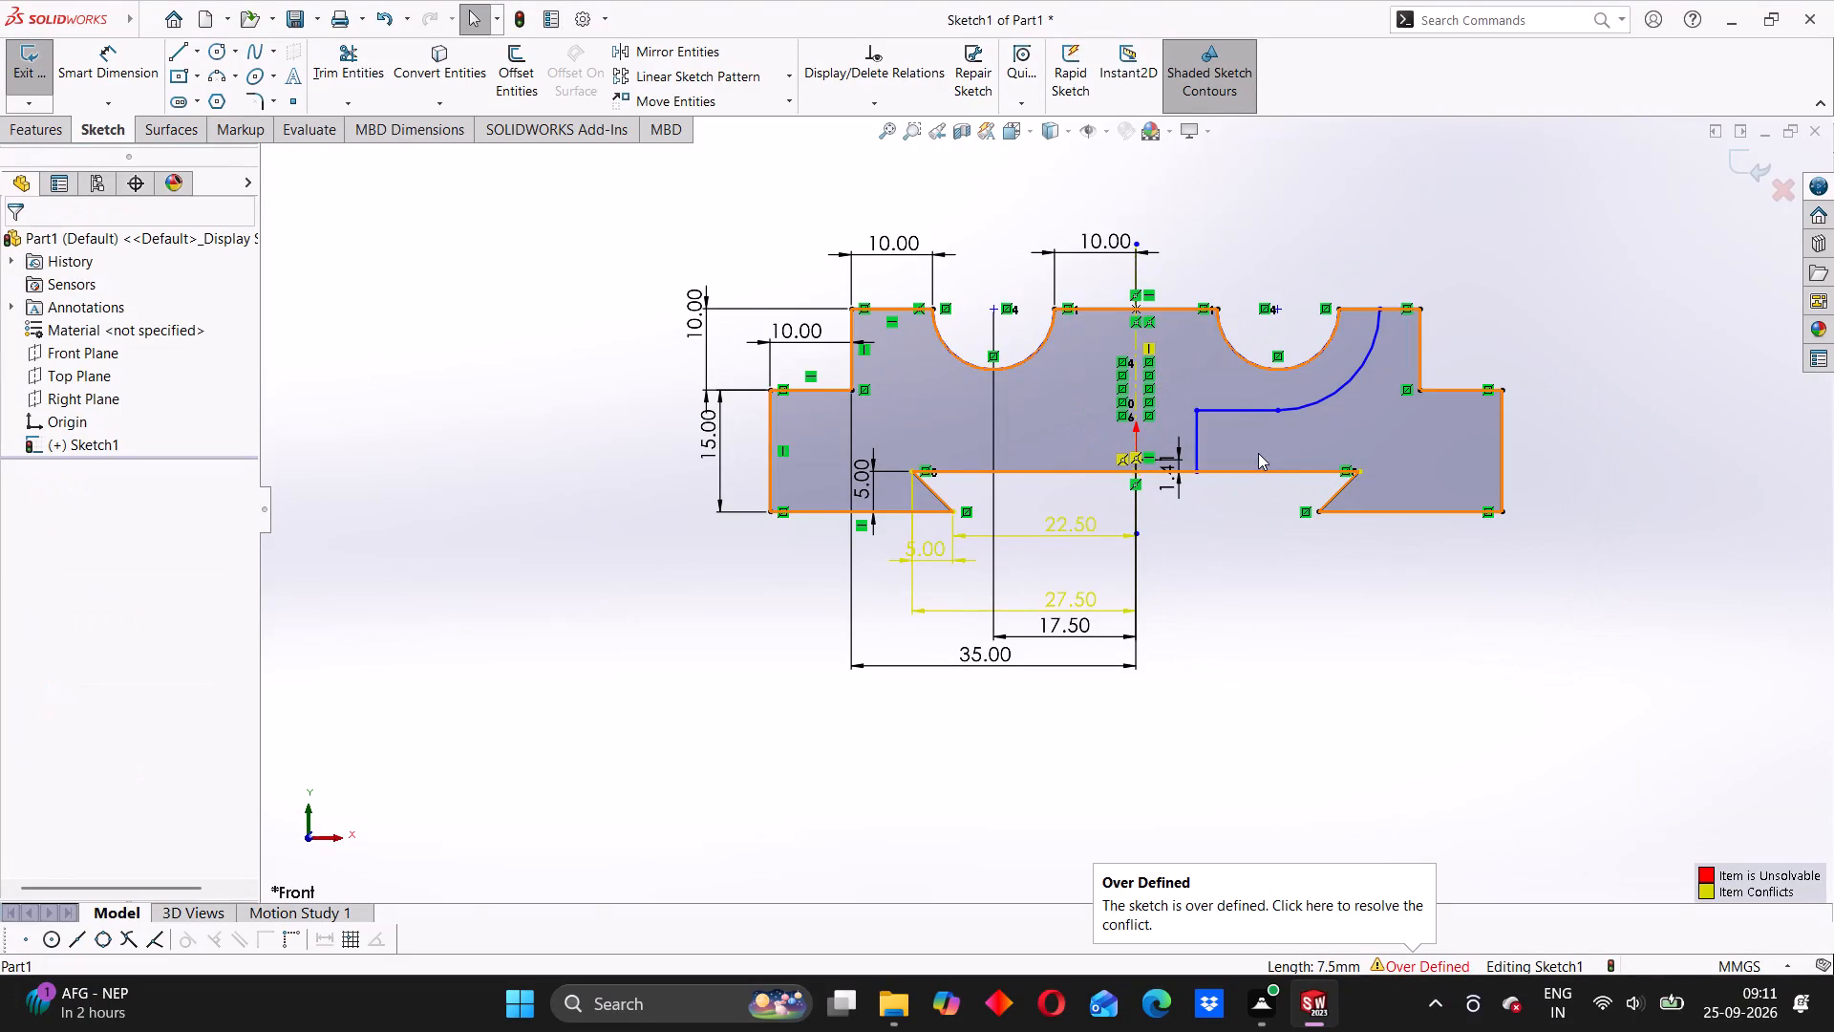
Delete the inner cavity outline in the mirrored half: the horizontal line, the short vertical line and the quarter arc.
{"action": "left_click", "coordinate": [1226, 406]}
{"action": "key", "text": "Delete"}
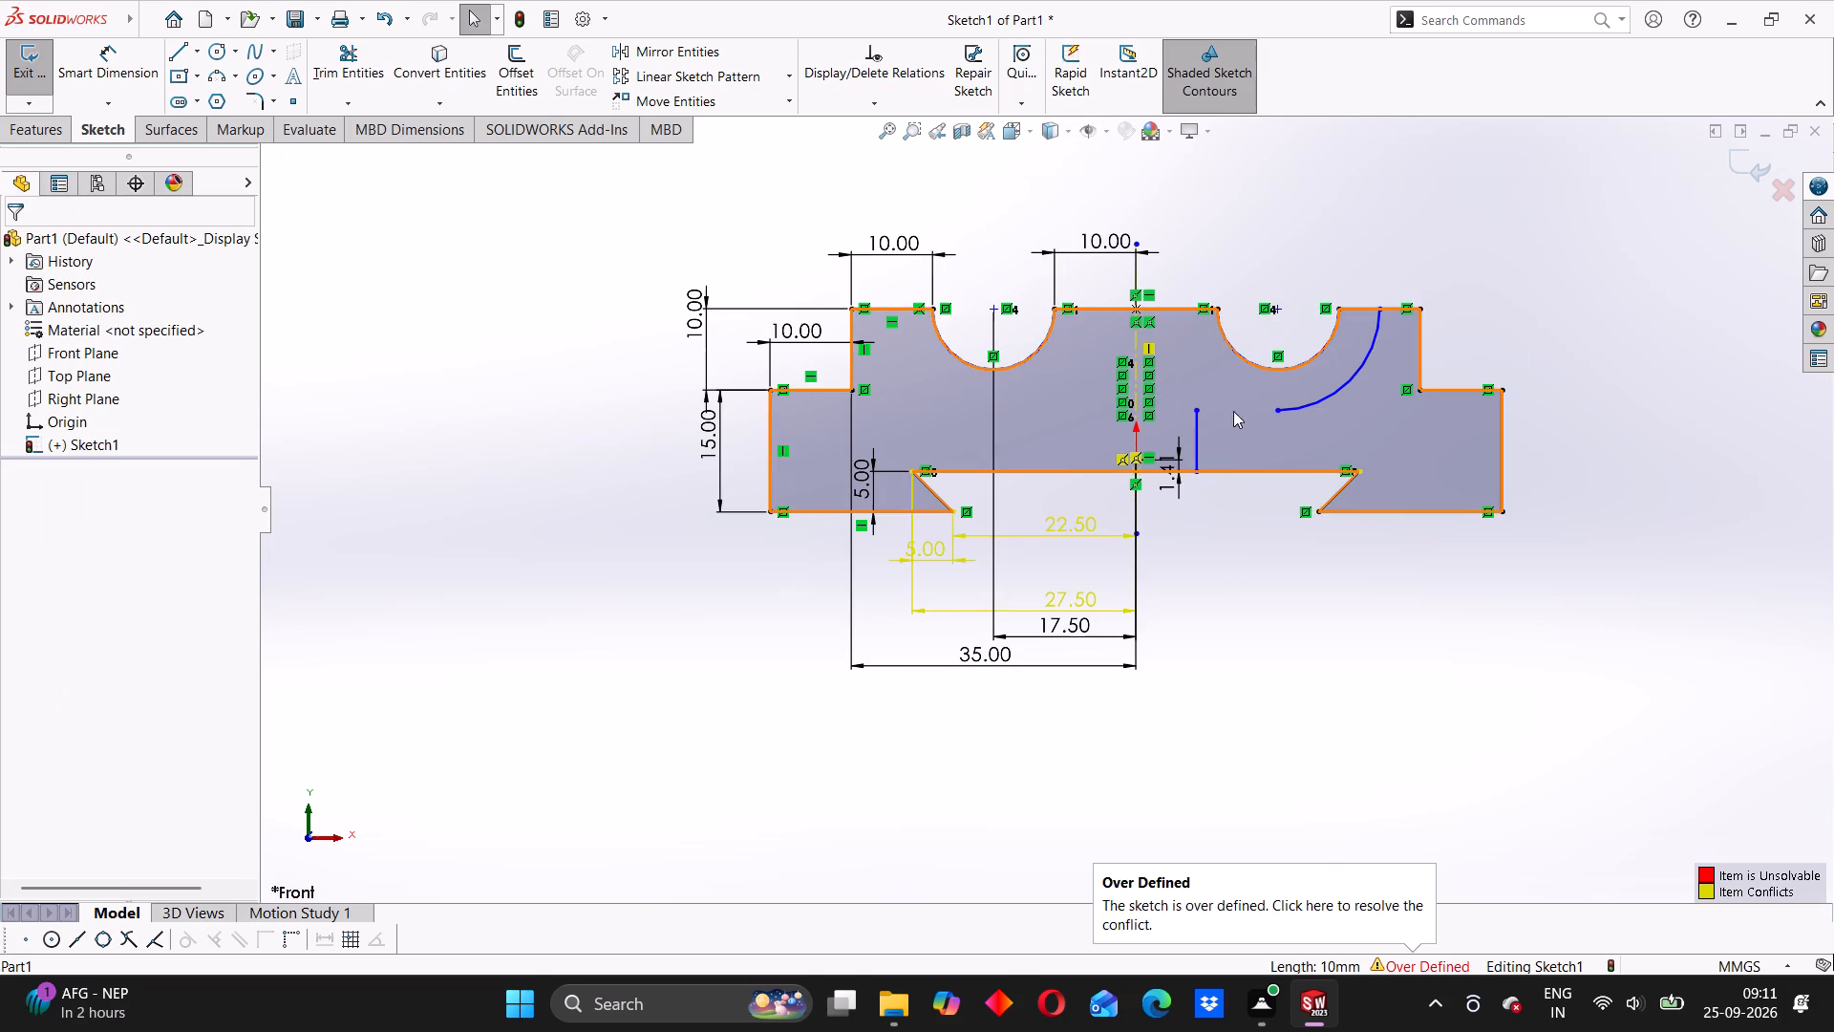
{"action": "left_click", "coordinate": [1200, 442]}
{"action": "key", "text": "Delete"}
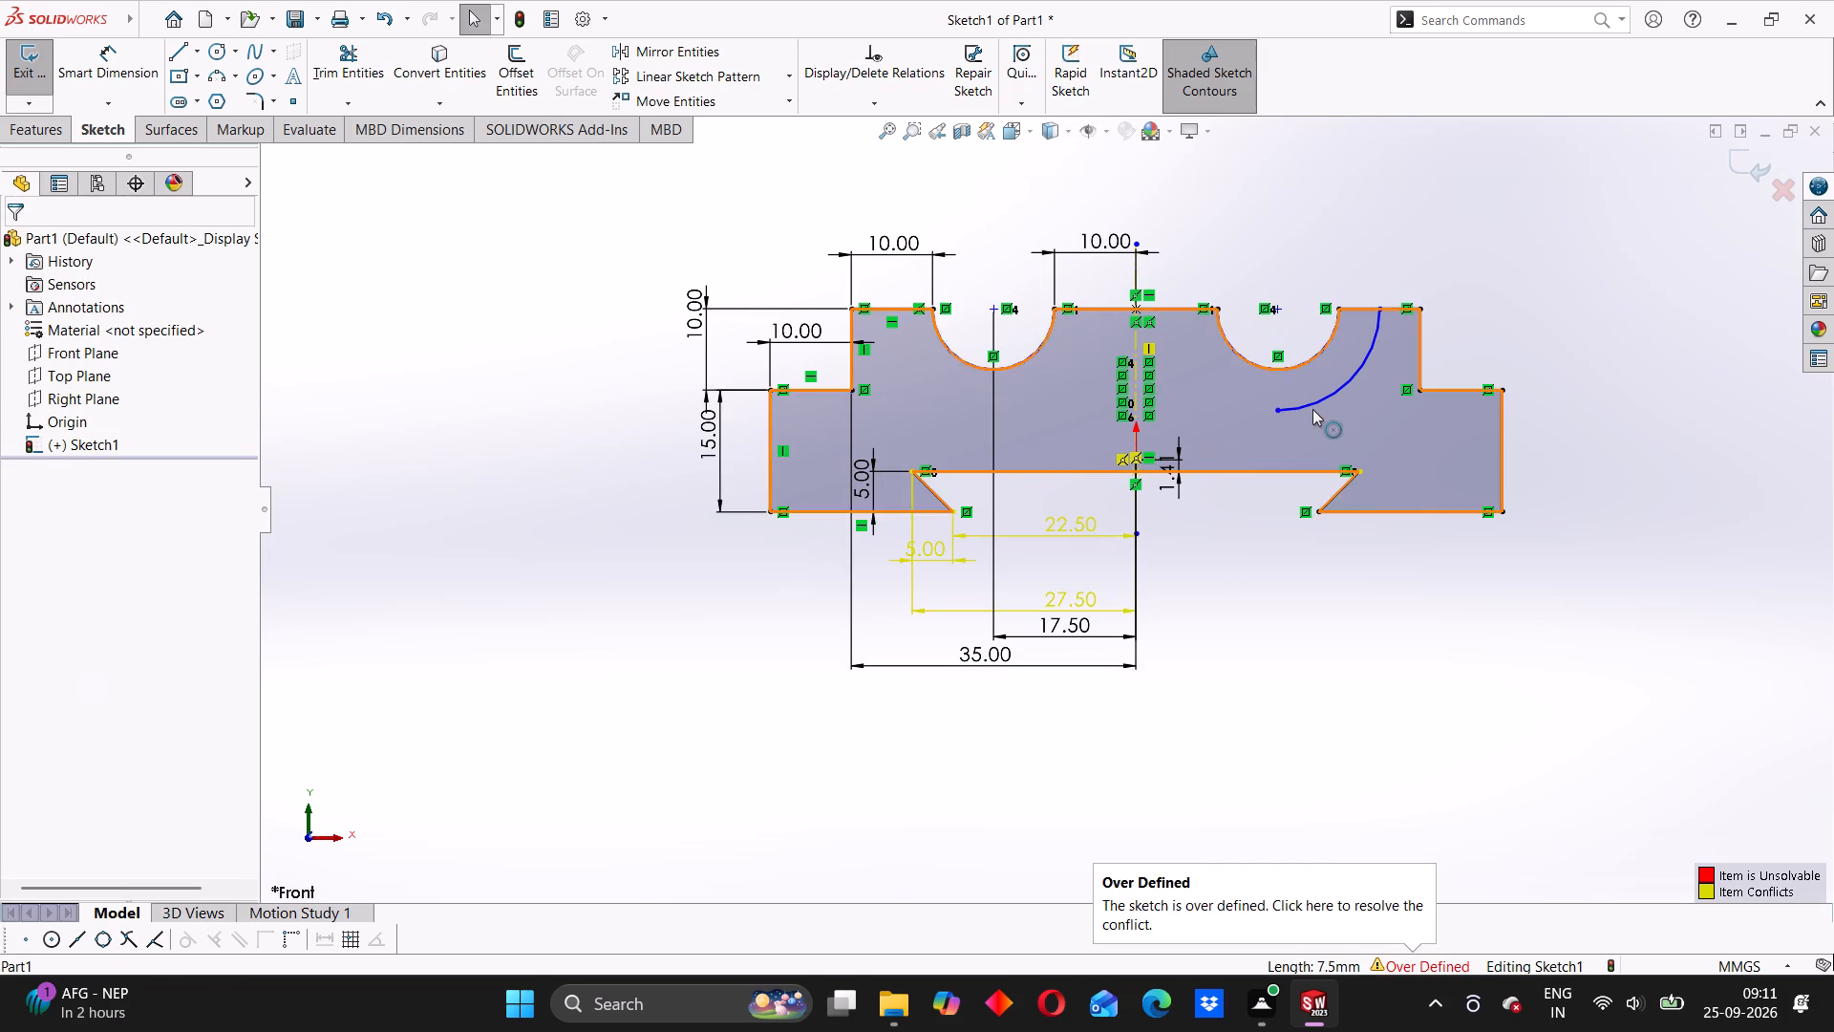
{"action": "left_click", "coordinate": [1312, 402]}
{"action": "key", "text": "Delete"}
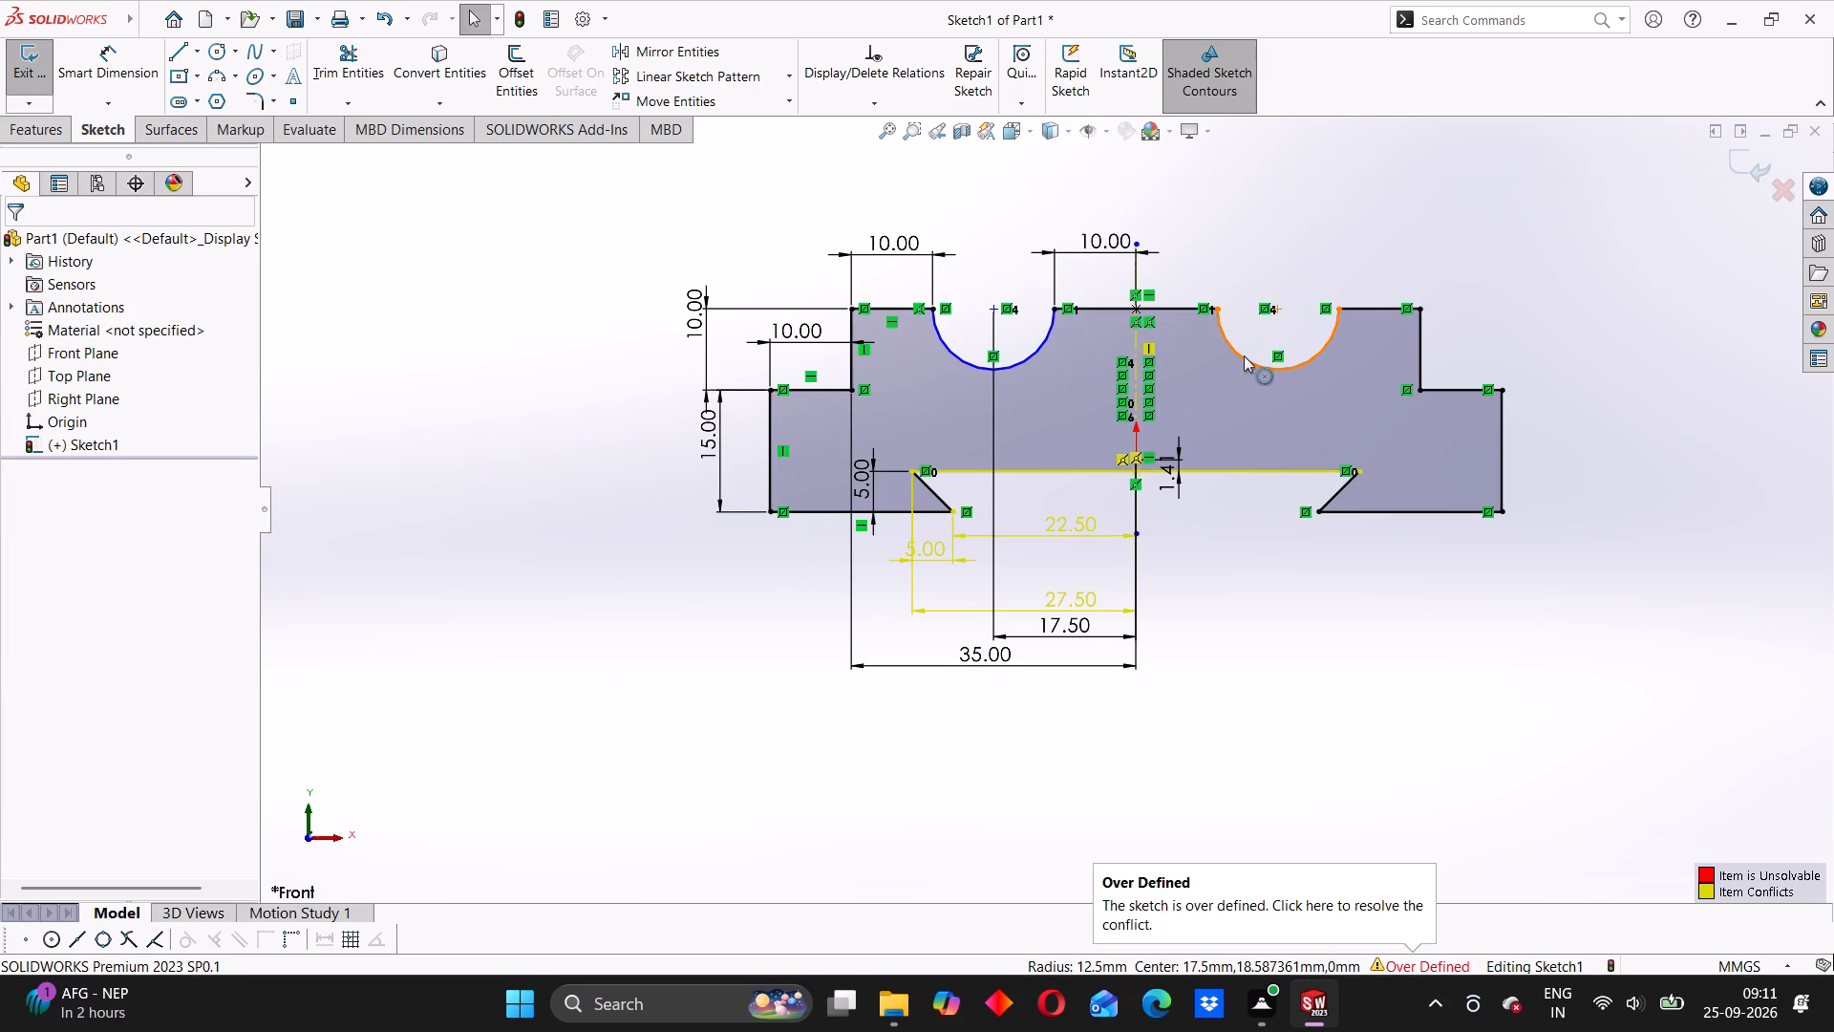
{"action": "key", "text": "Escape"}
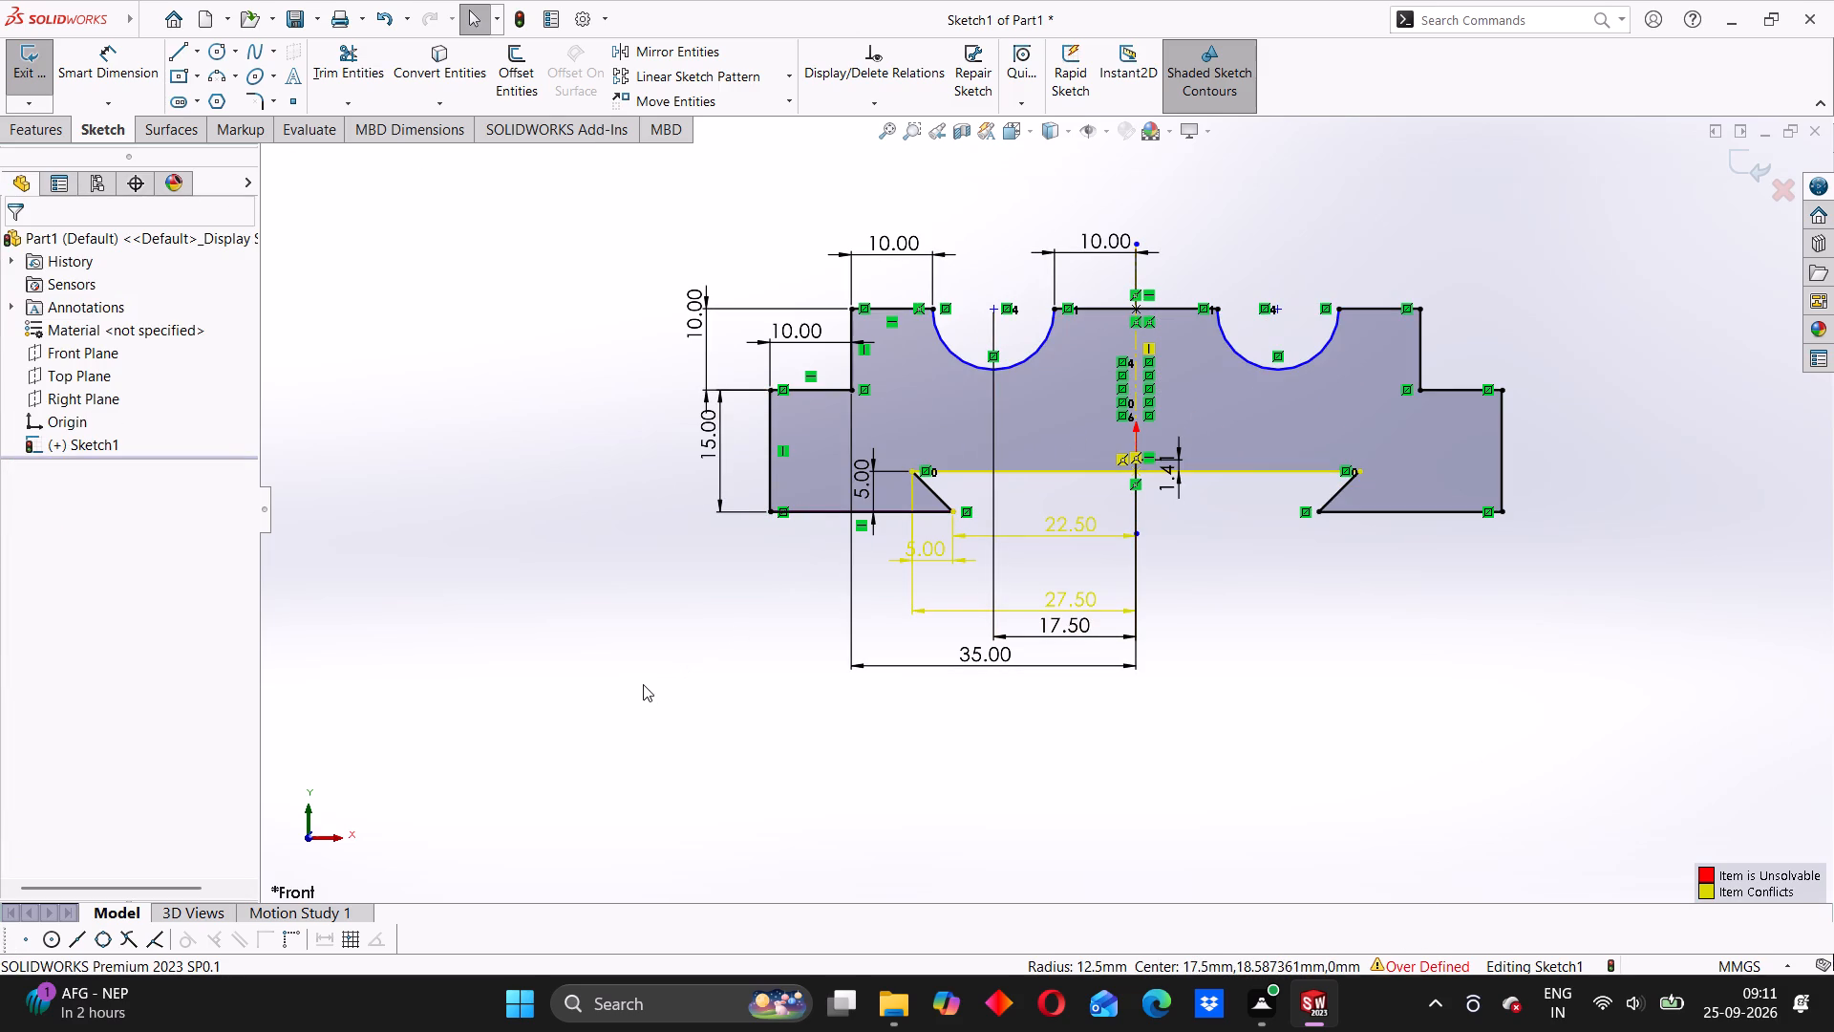
Undo the cavity outline deletions in both halves, the groove radius dimension's deletion and the mirroring, going back to the half-profile.
{"action": "key", "text": "ctrl+z"}
{"action": "key", "text": "ctrl+z"}
{"action": "key", "text": "ctrl+z"}
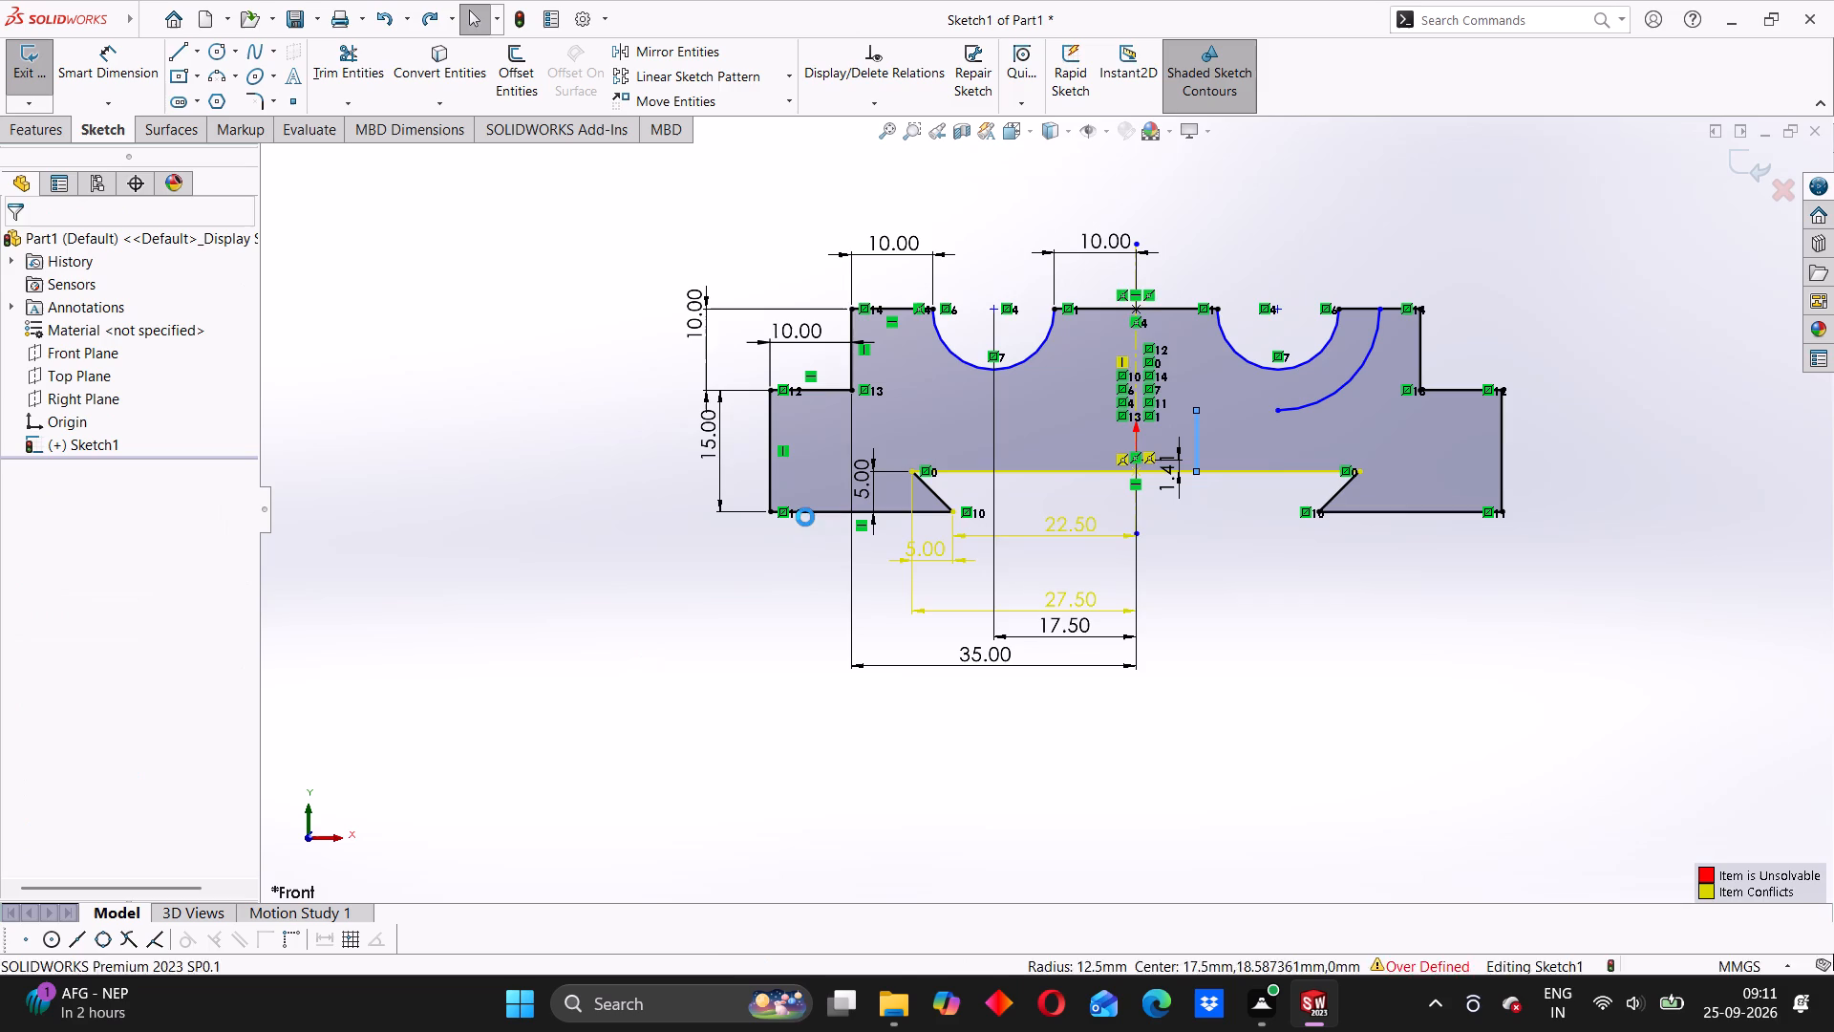
{"action": "key", "text": "ctrl+z"}
{"action": "key", "text": "ctrl+z"}
{"action": "key", "text": "ctrl+z"}
{"action": "key", "text": "ctrl+z"}
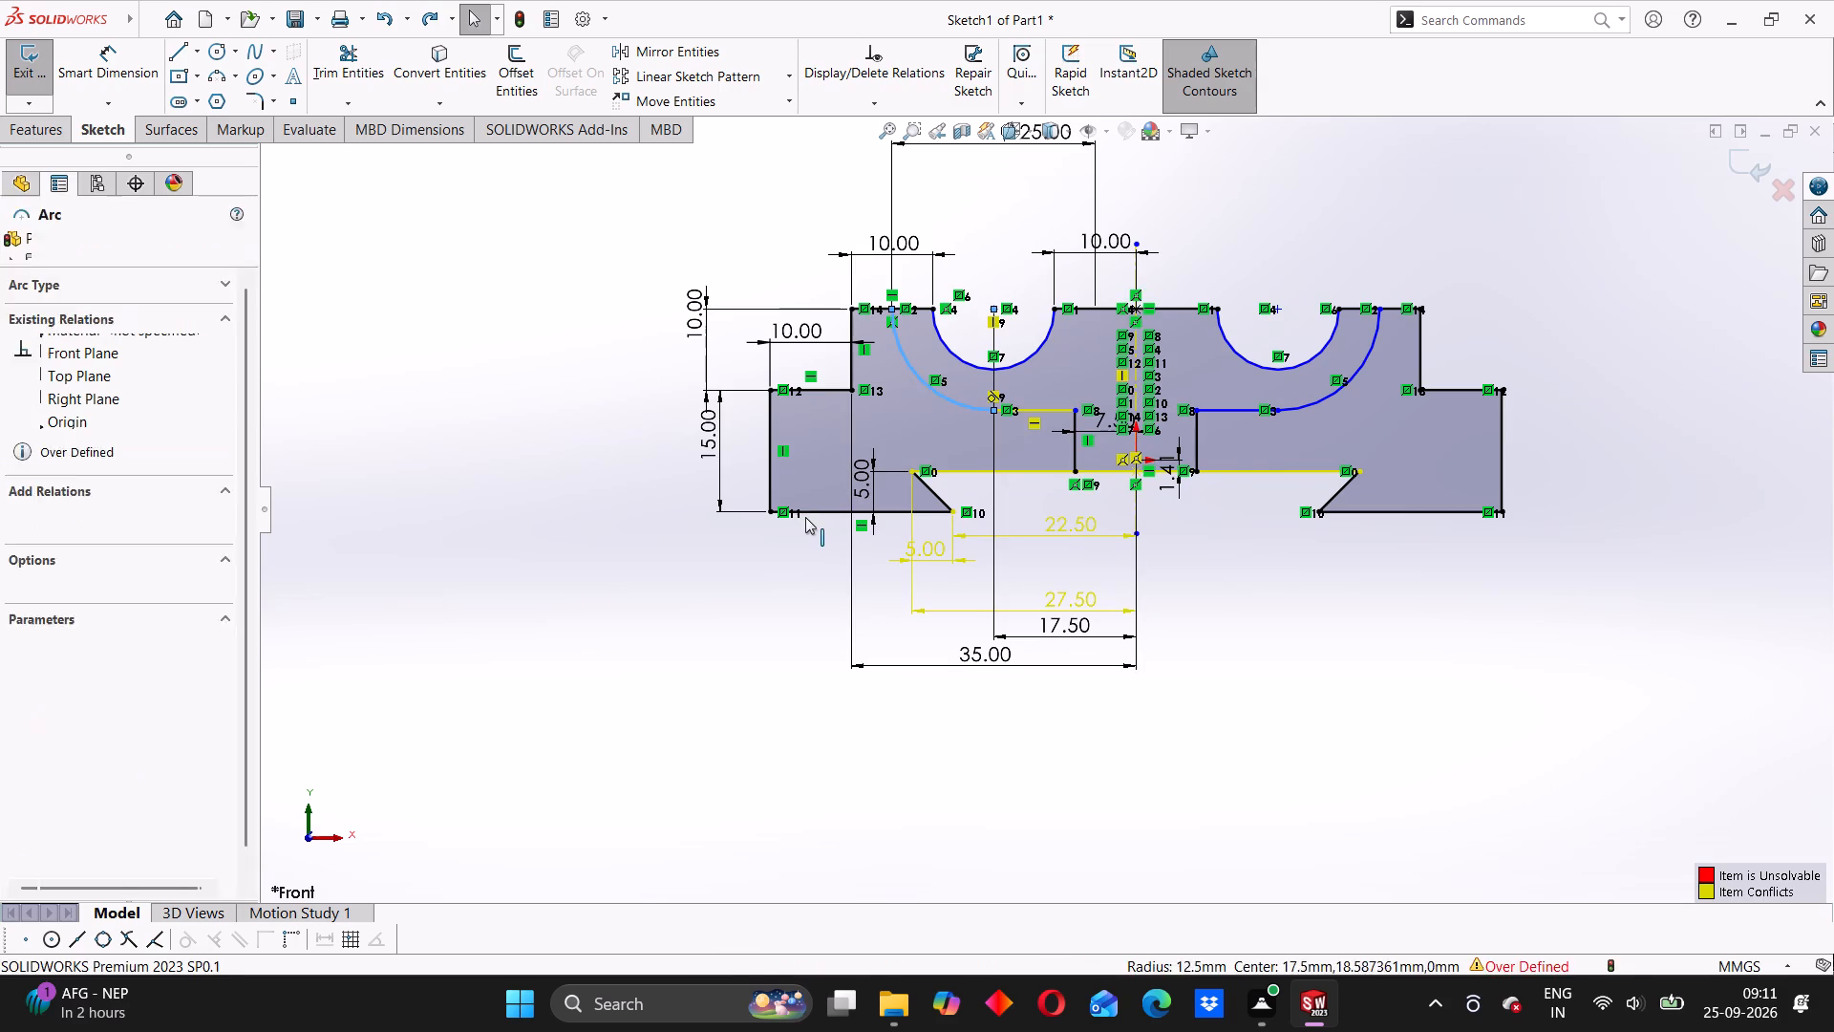
{"action": "key", "text": "ctrl+z"}
{"action": "key", "text": "ctrl+z"}
Delete the semicircular groove arc and the inner cavity outline (quarter arc, horizontal line, short vertical line) from the half-profile.
{"action": "scroll", "coordinate": [992, 410], "scroll_direction": "down", "scroll_amount": 3}
{"action": "left_click", "coordinate": [985, 357]}
{"action": "key", "text": "Delete"}
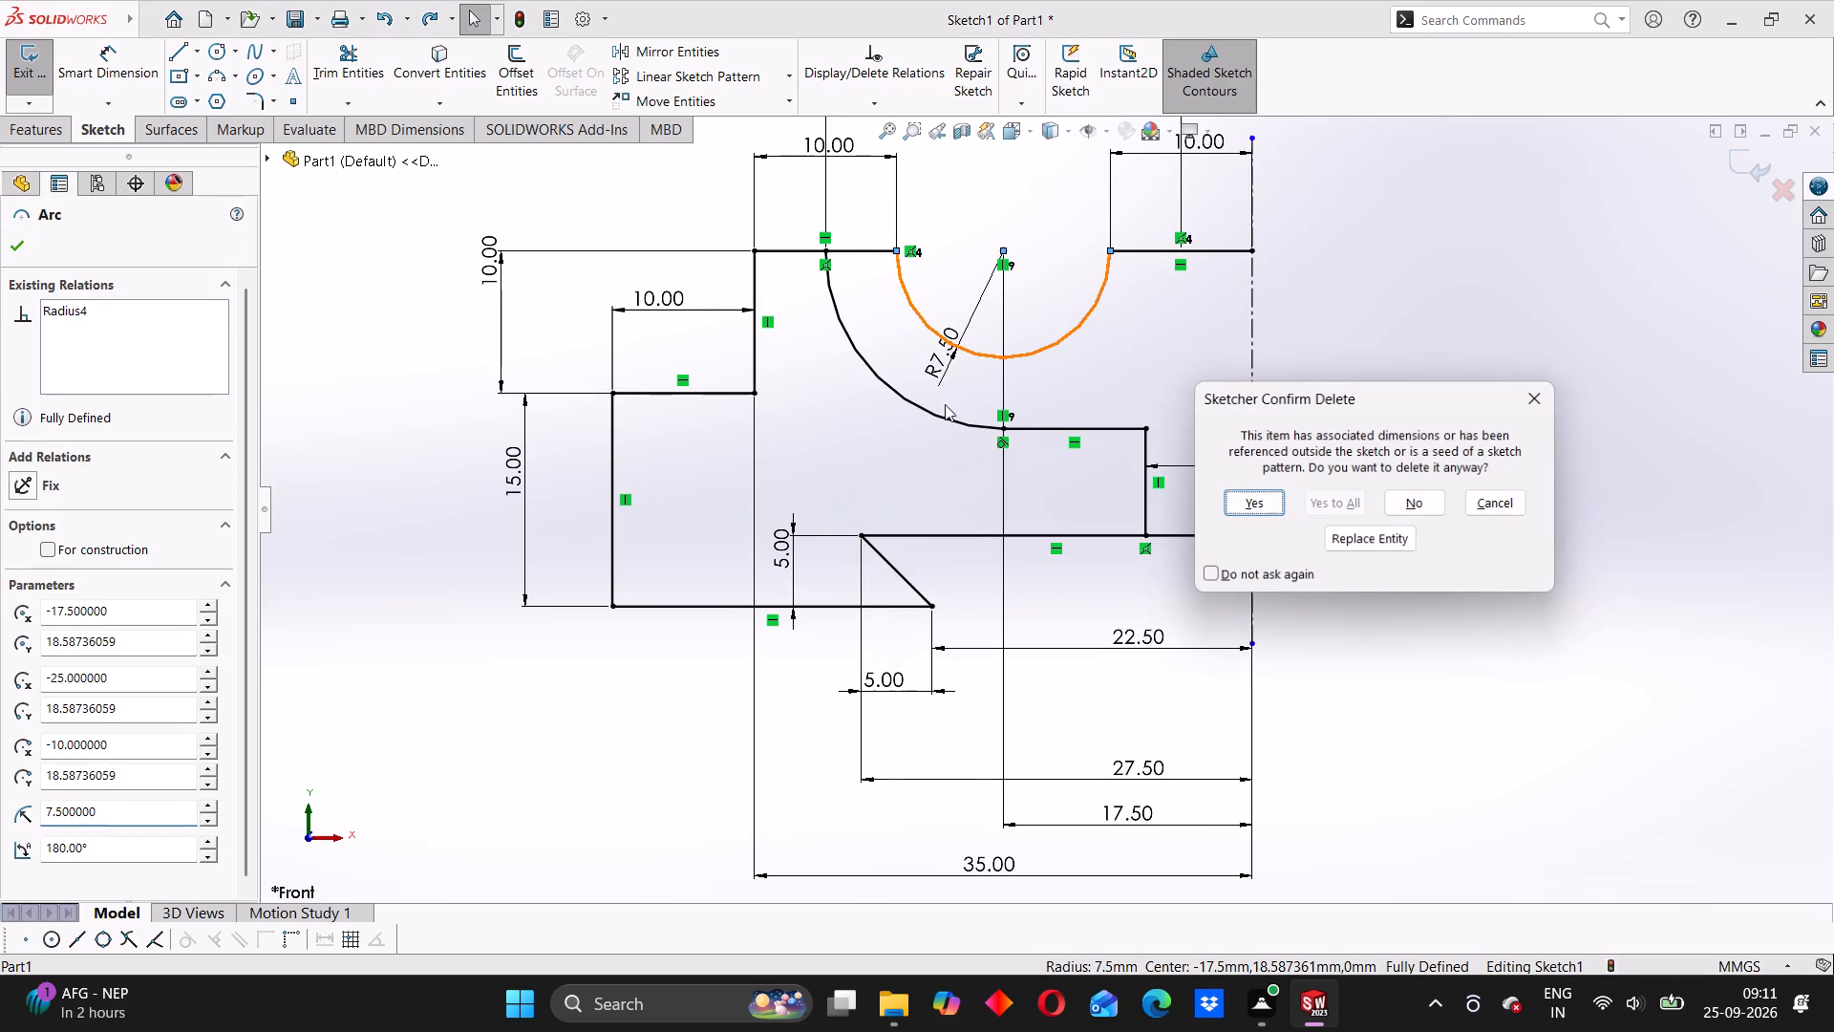
{"action": "left_click", "coordinate": [1265, 497]}
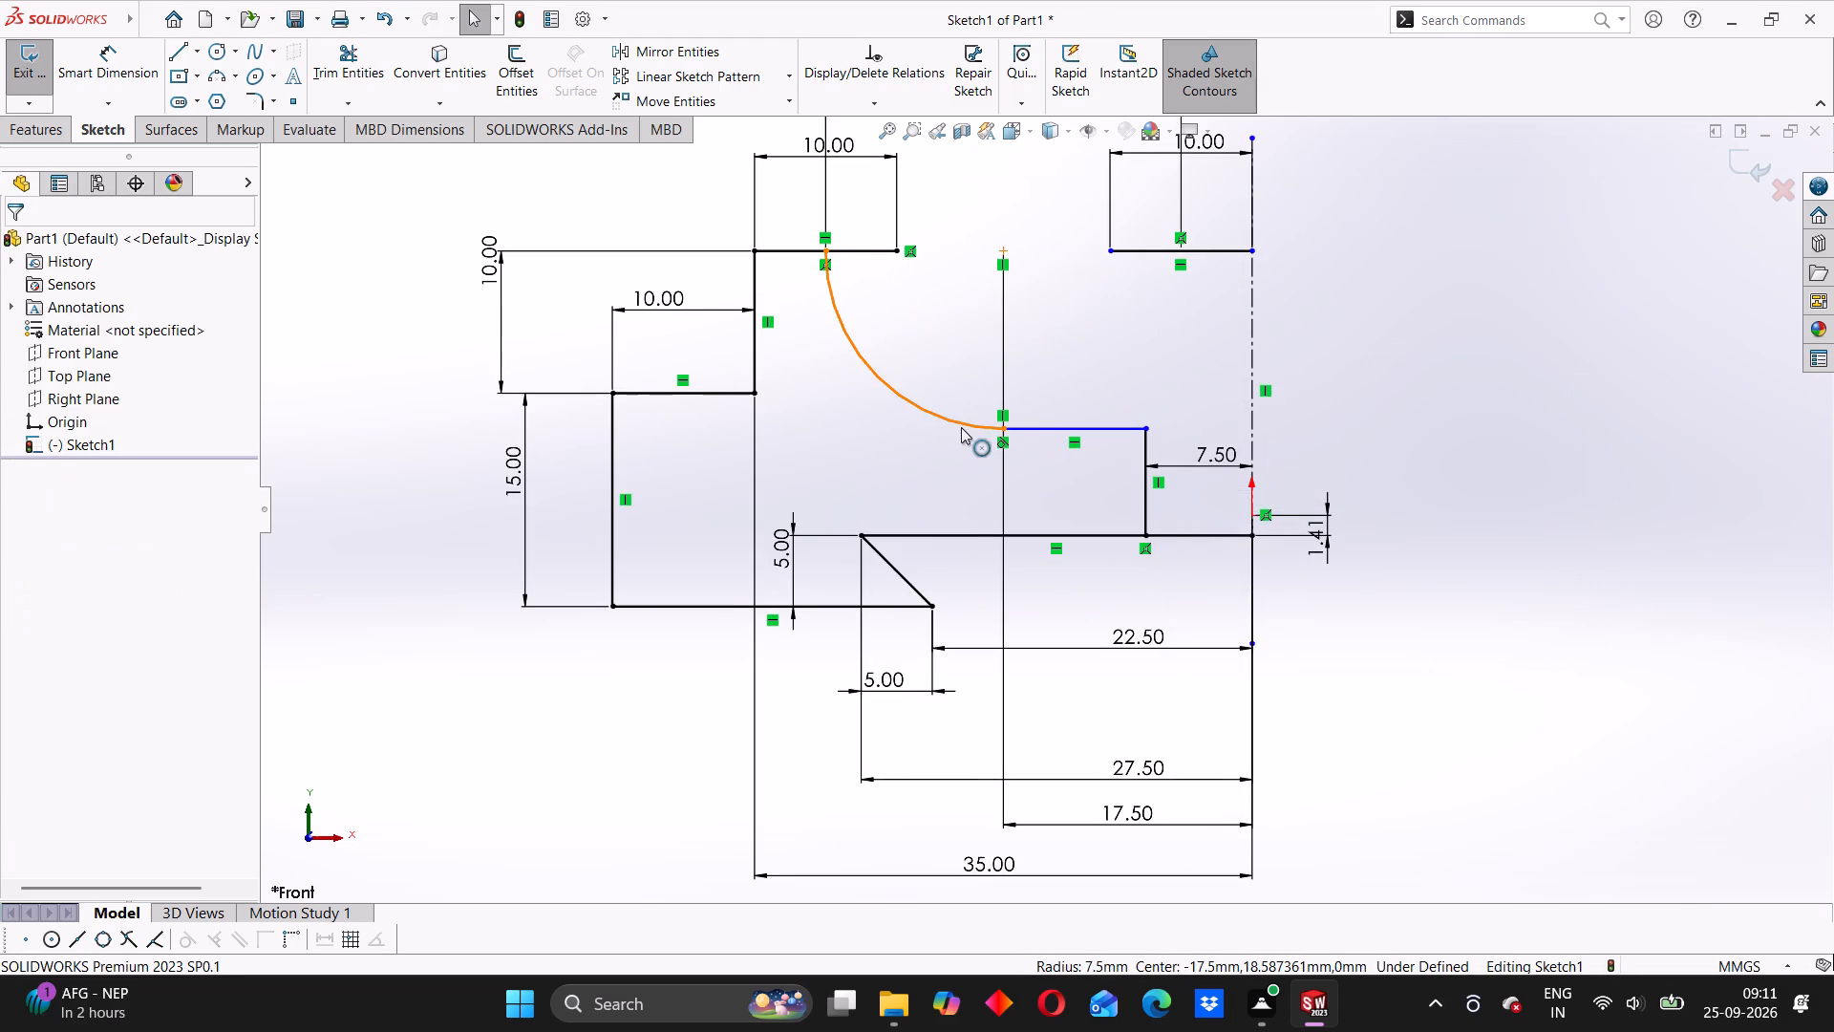
{"action": "left_click", "coordinate": [961, 427]}
{"action": "key", "text": "Delete"}
{"action": "left_click", "coordinate": [1254, 513]}
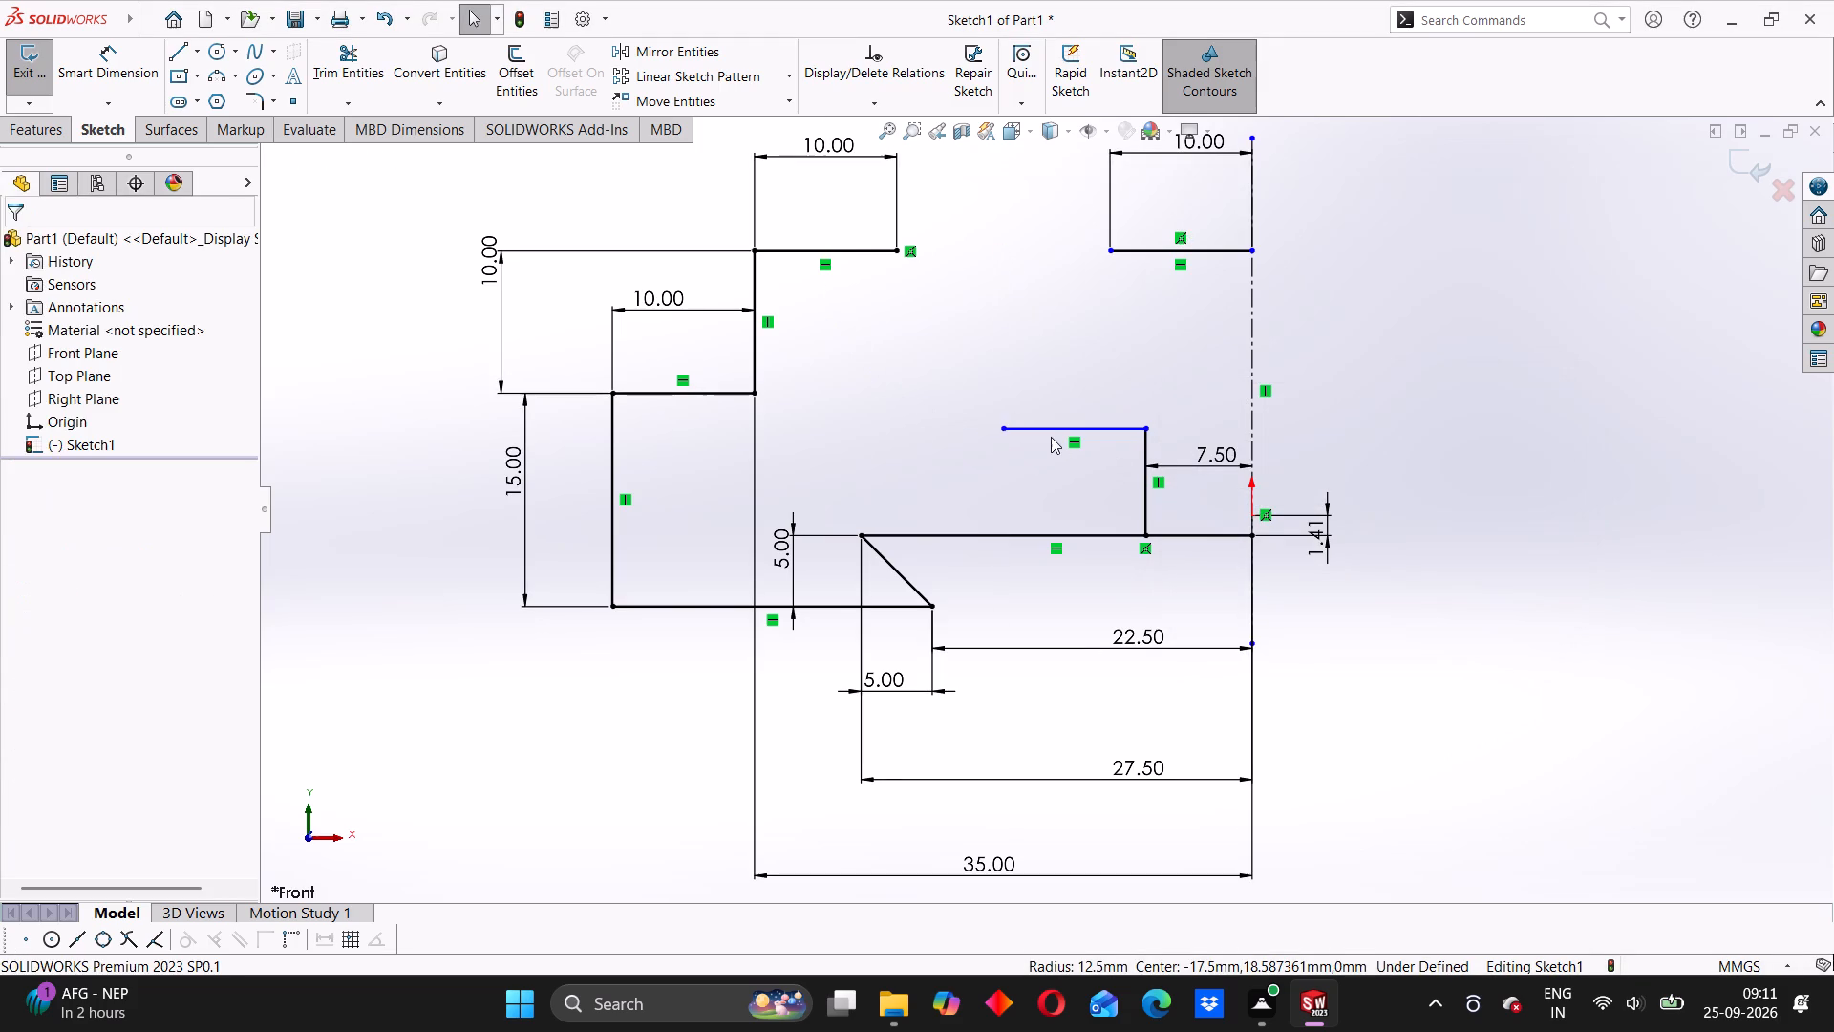
{"action": "left_click", "coordinate": [1044, 429]}
{"action": "key", "text": "Delete"}
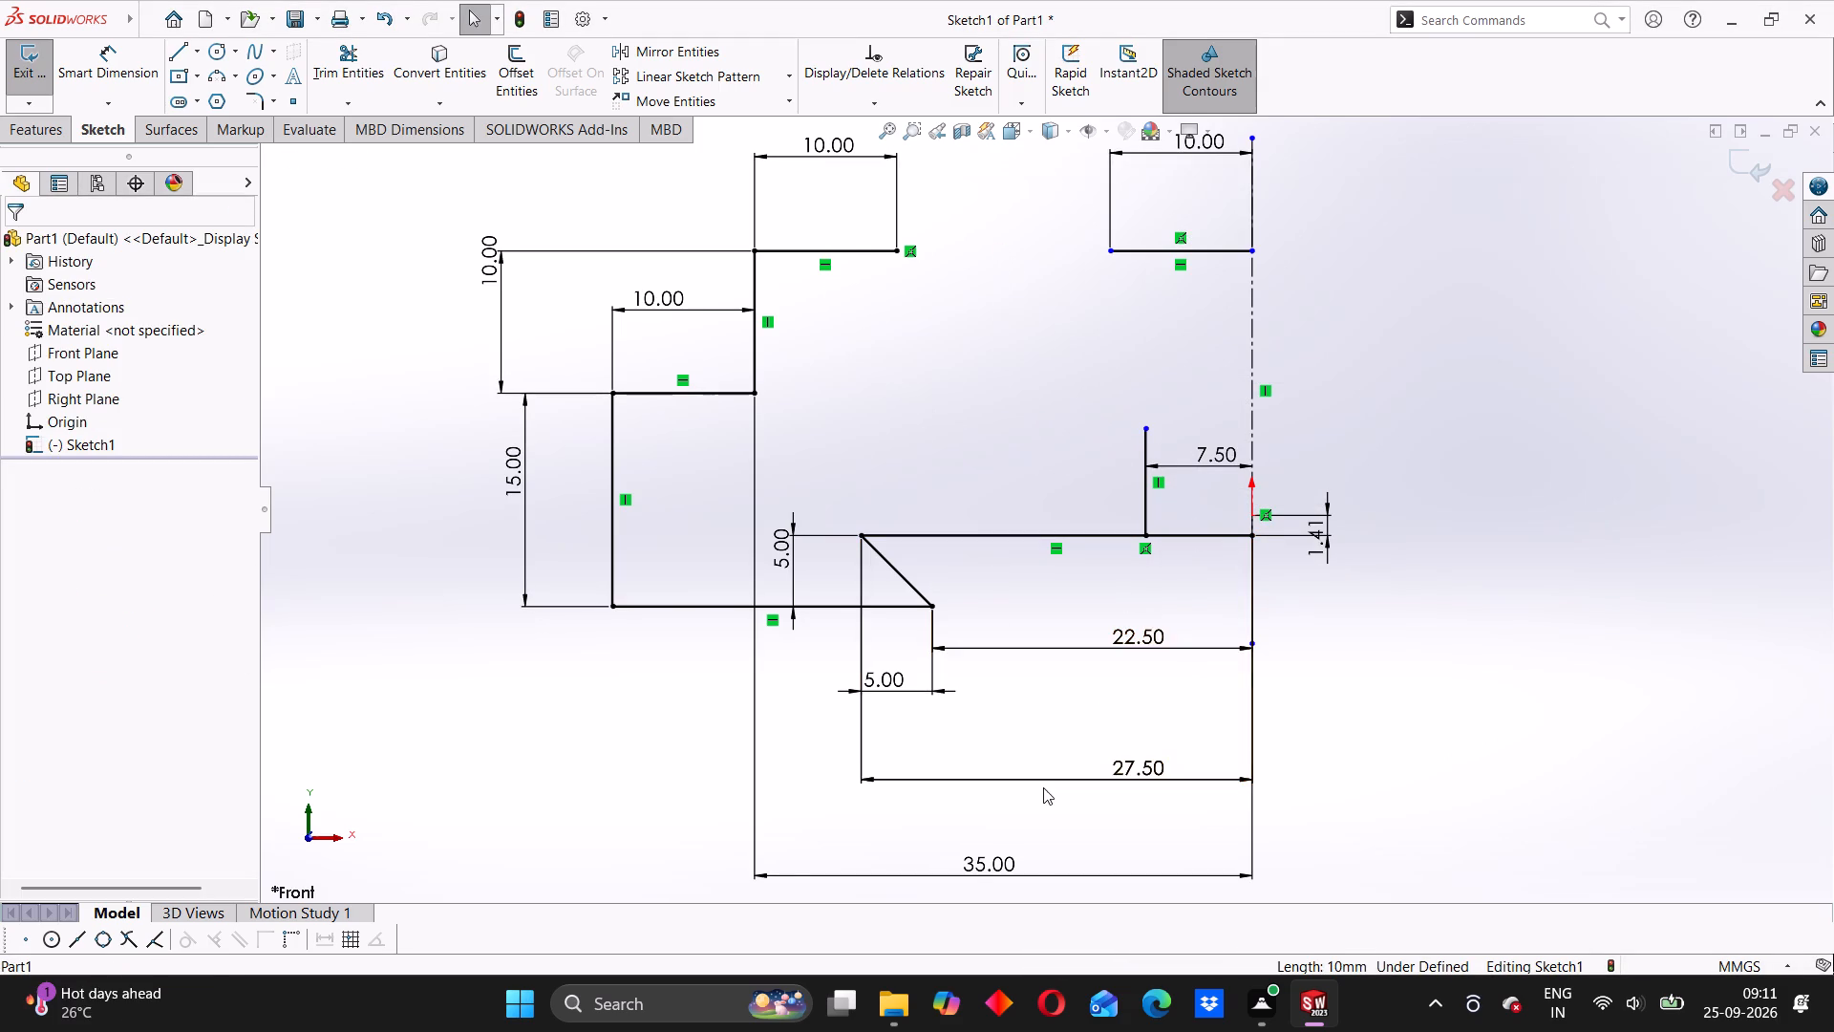
{"action": "scroll", "coordinate": [1038, 473], "scroll_direction": "up", "scroll_amount": 3}
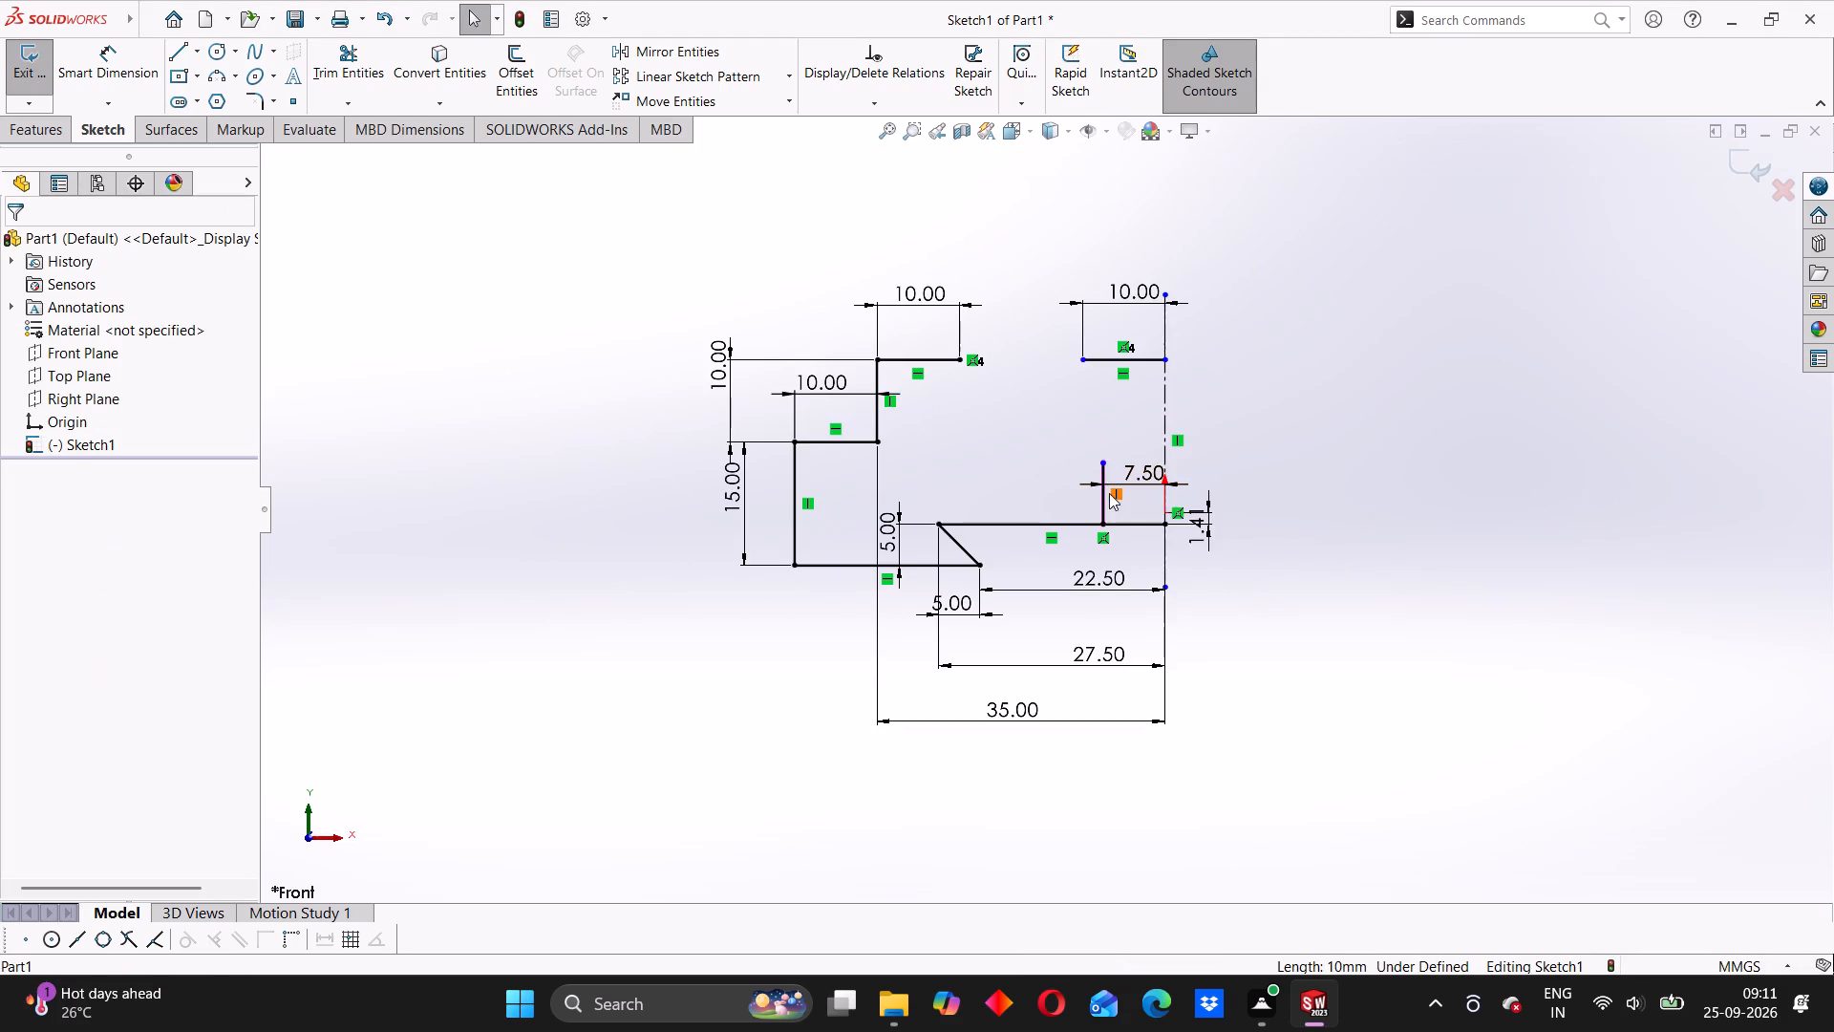
{"action": "left_click", "coordinate": [1107, 494]}
{"action": "key", "text": "Delete"}
{"action": "left_click", "coordinate": [1235, 499]}
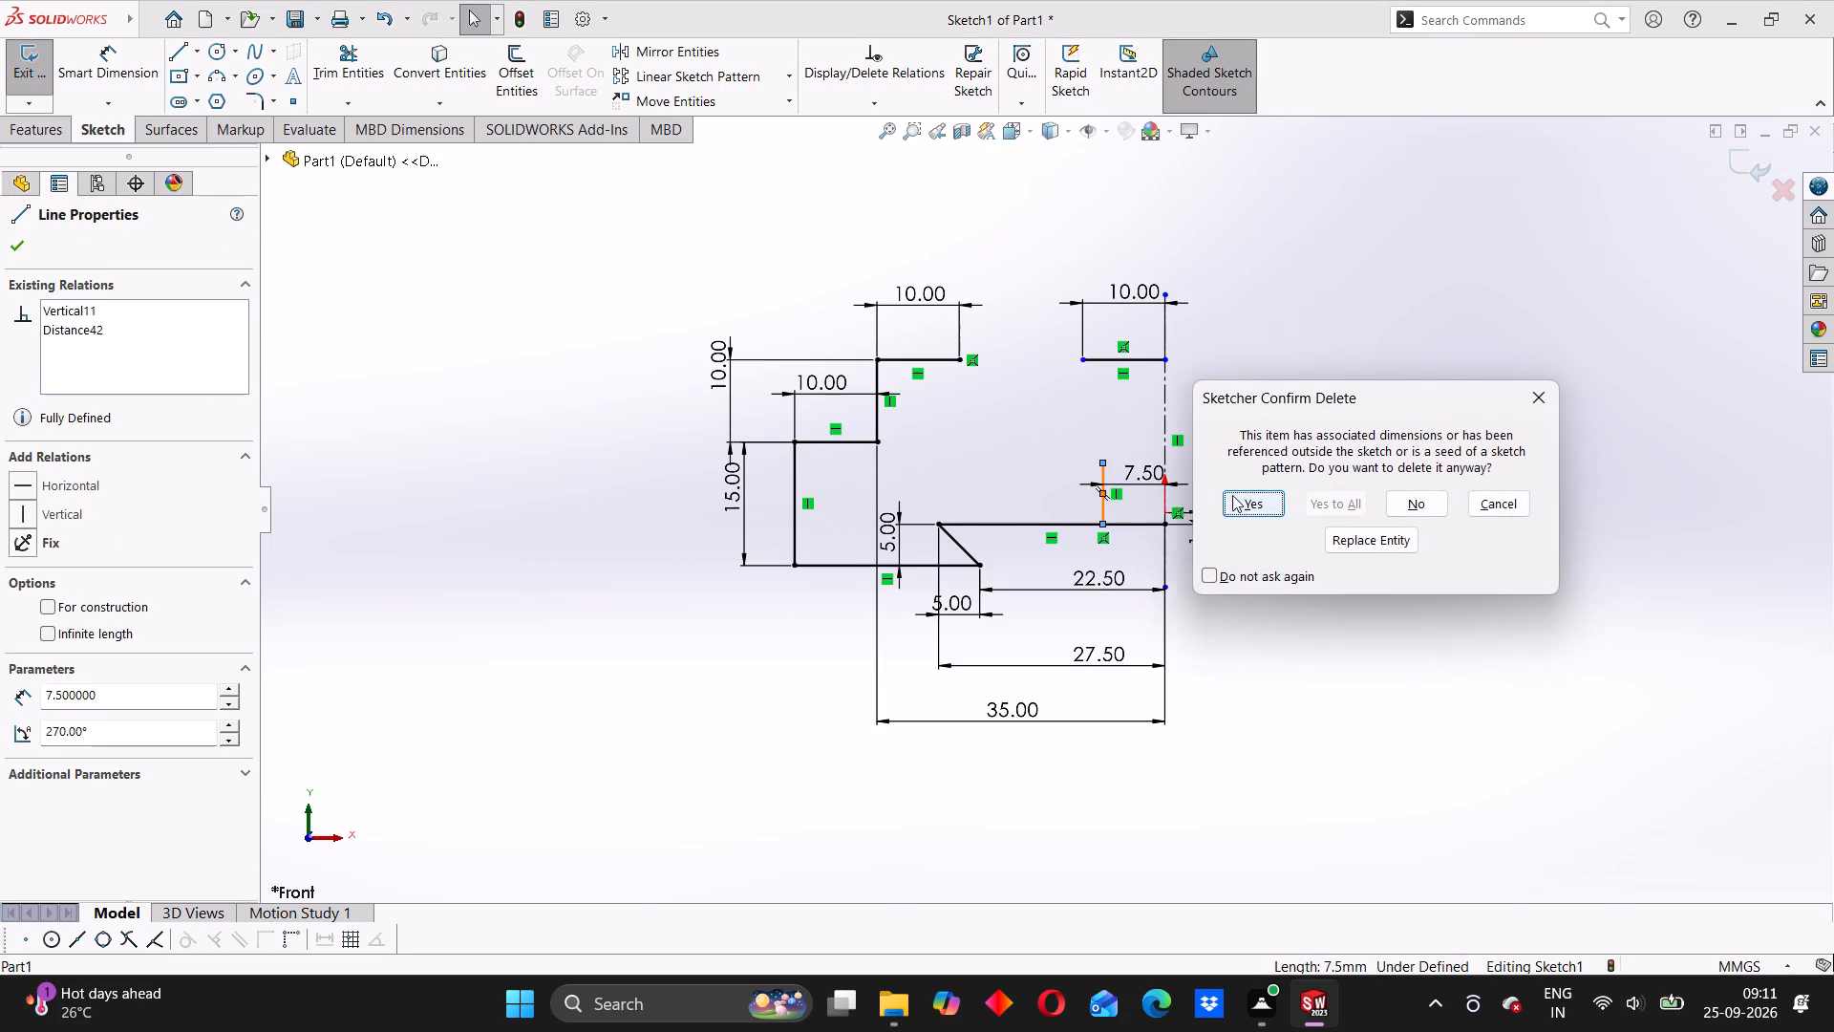
Draw a horizontal 15 mm line closing the gap in the half-profile's upper edge, leaving no stray line segments.
{"action": "left_click", "coordinate": [182, 53]}
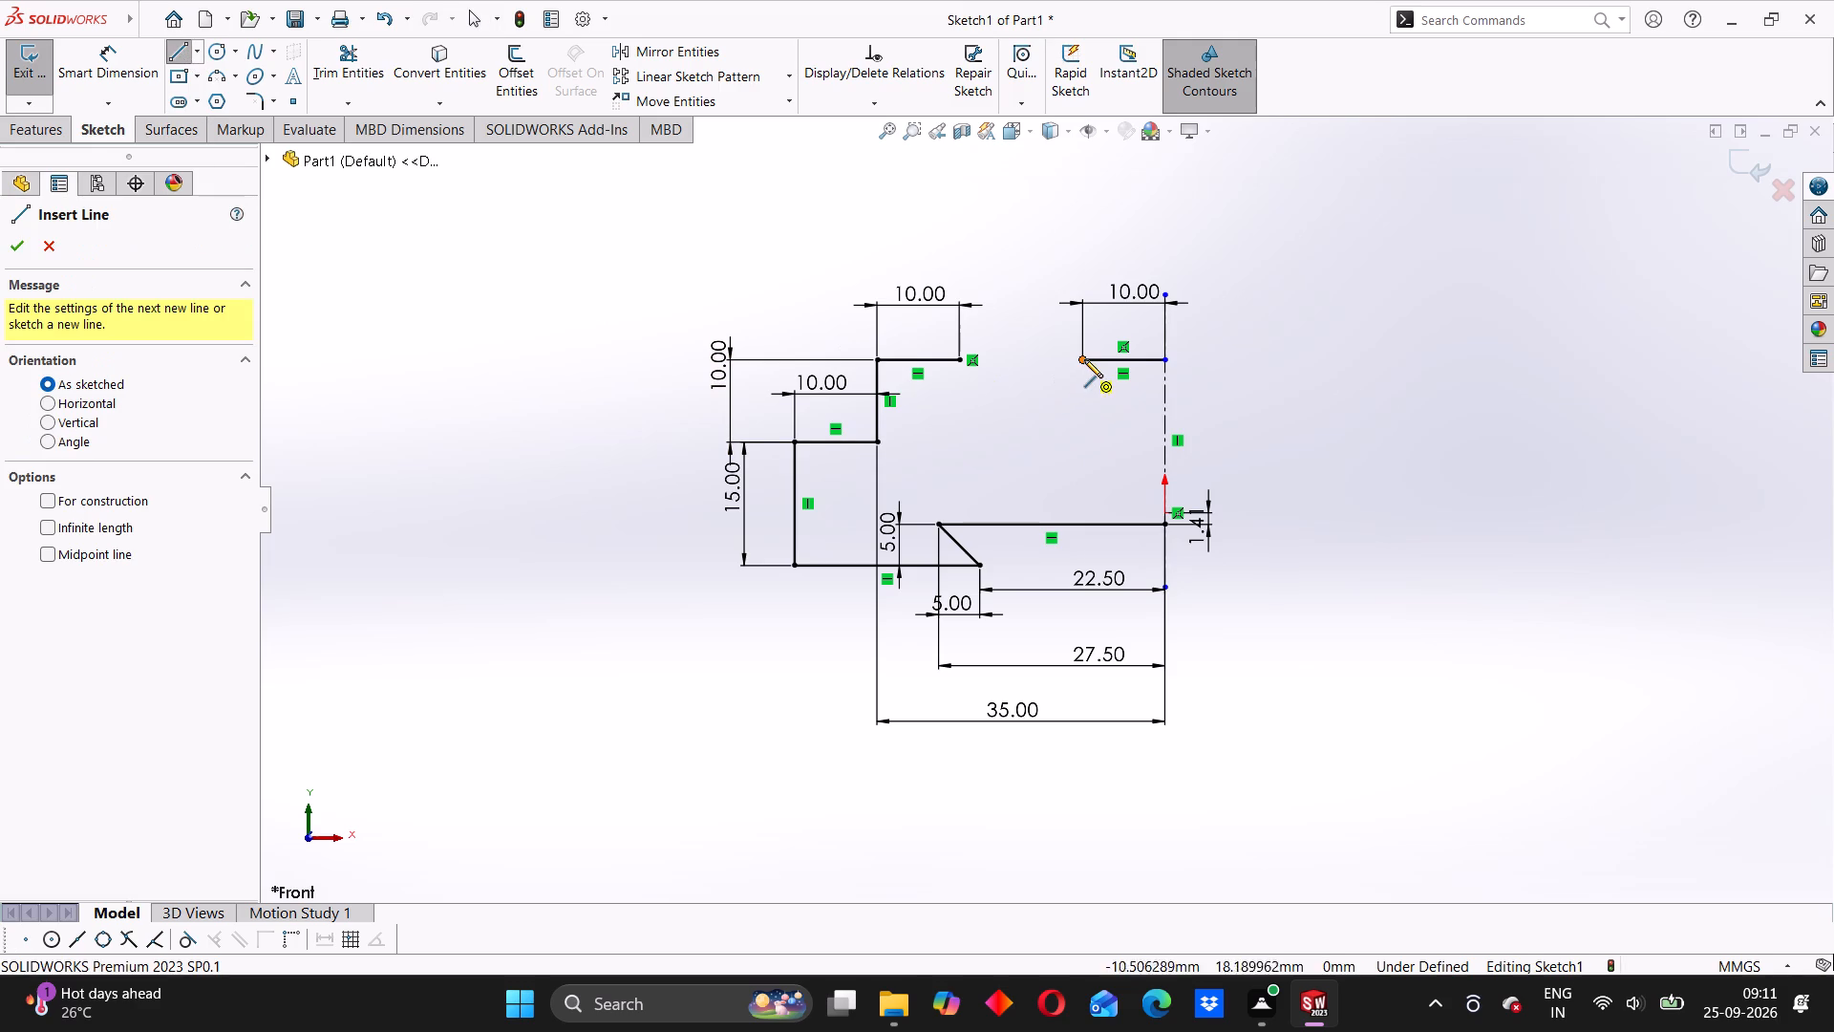
{"action": "left_click", "coordinate": [959, 360]}
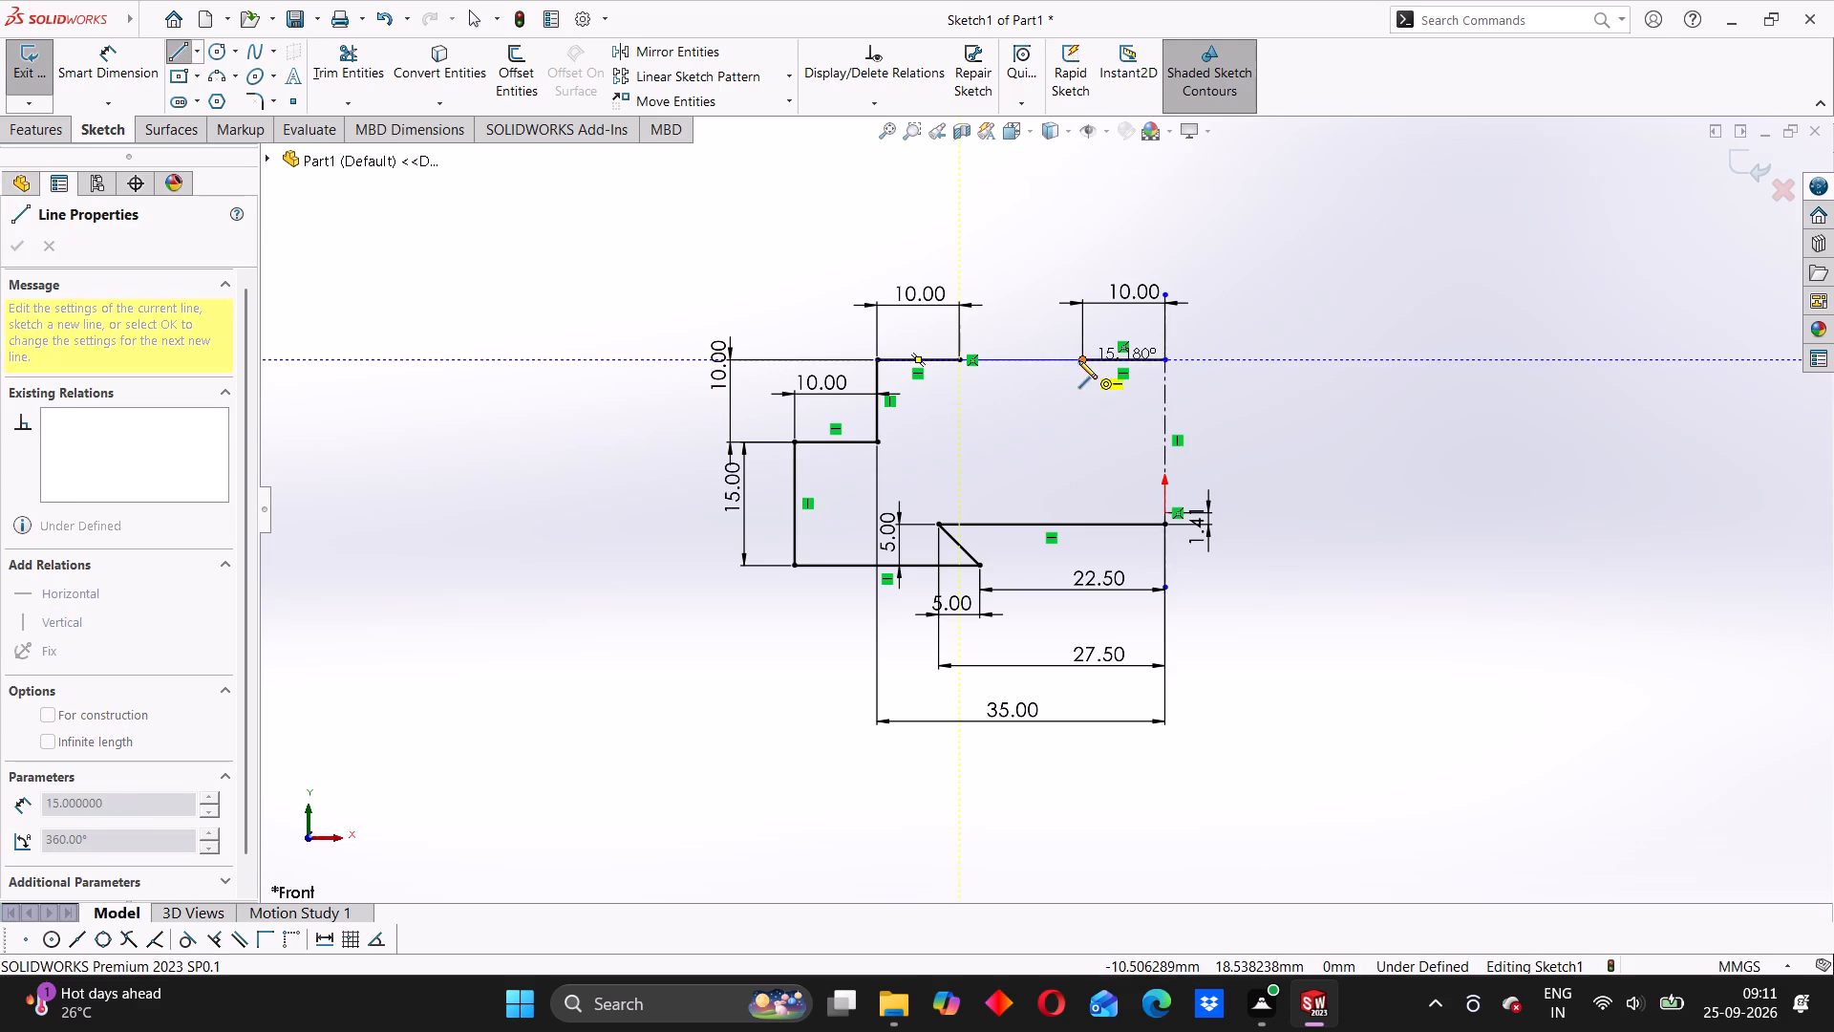
{"action": "left_click", "coordinate": [1078, 360]}
{"action": "right_click", "coordinate": [1275, 379]}
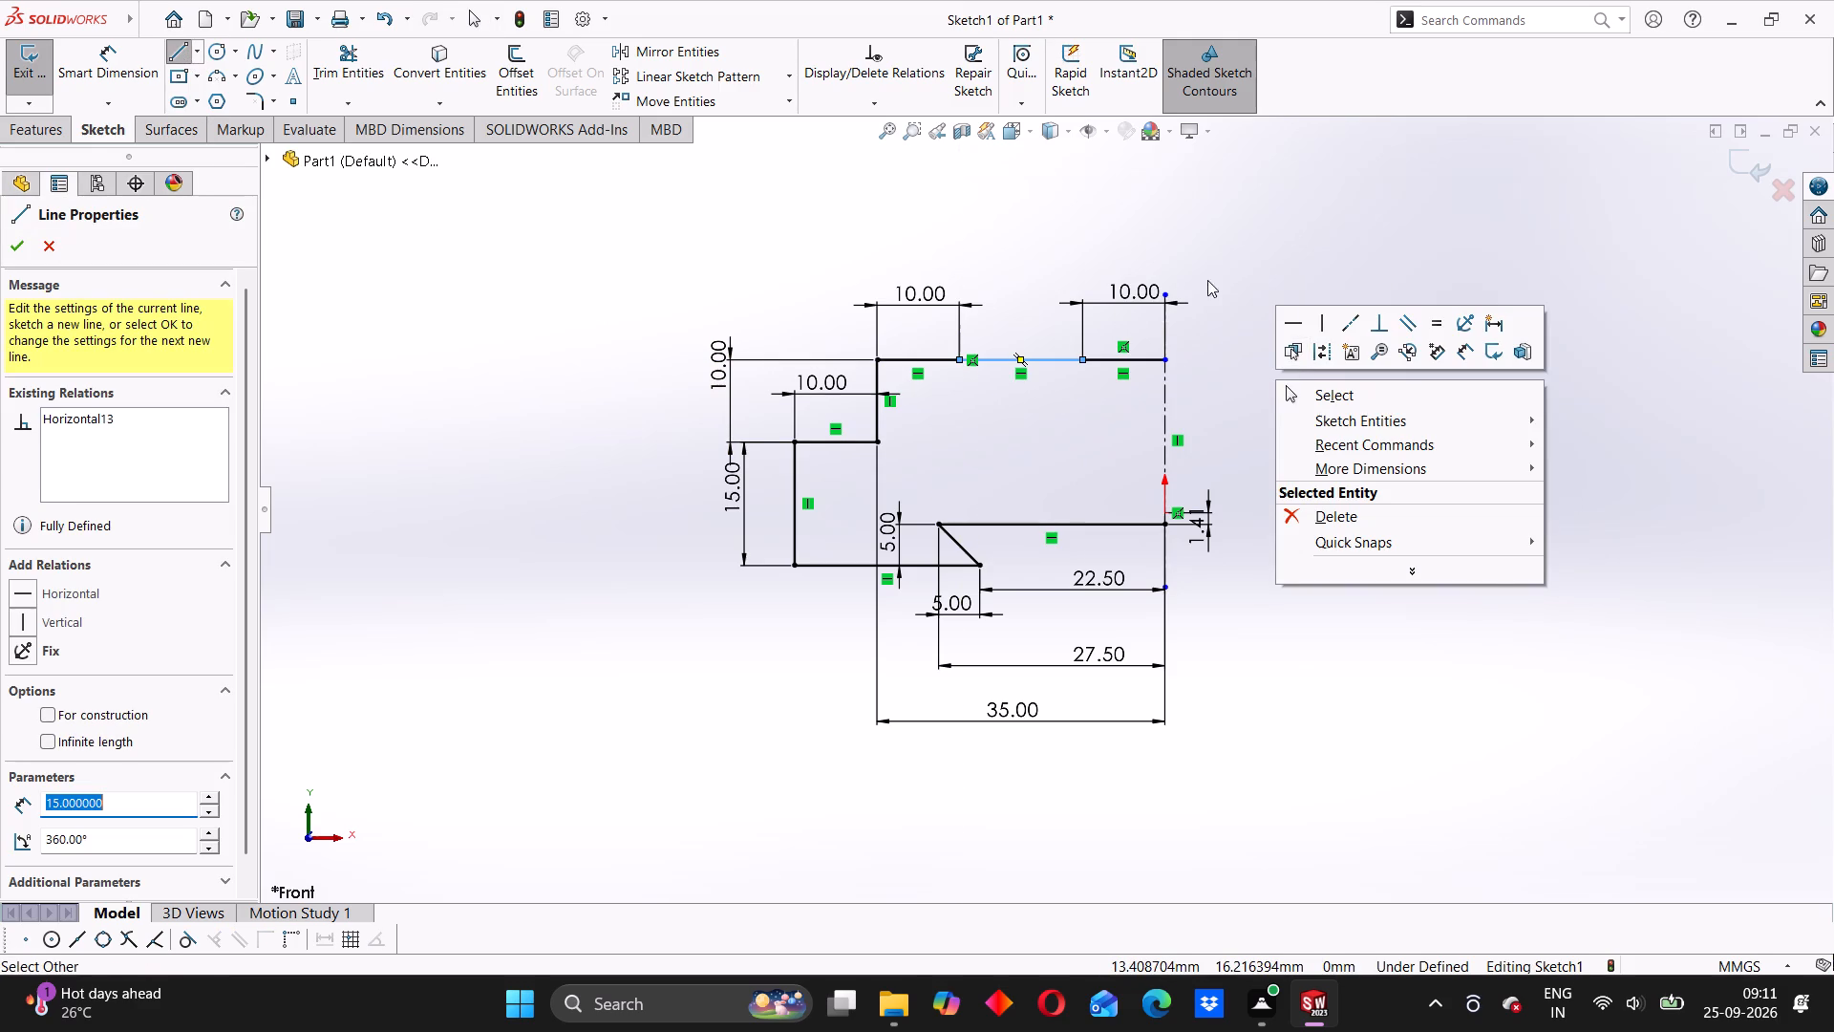
{"action": "left_click", "coordinate": [1207, 280]}
{"action": "left_click", "coordinate": [1191, 224]}
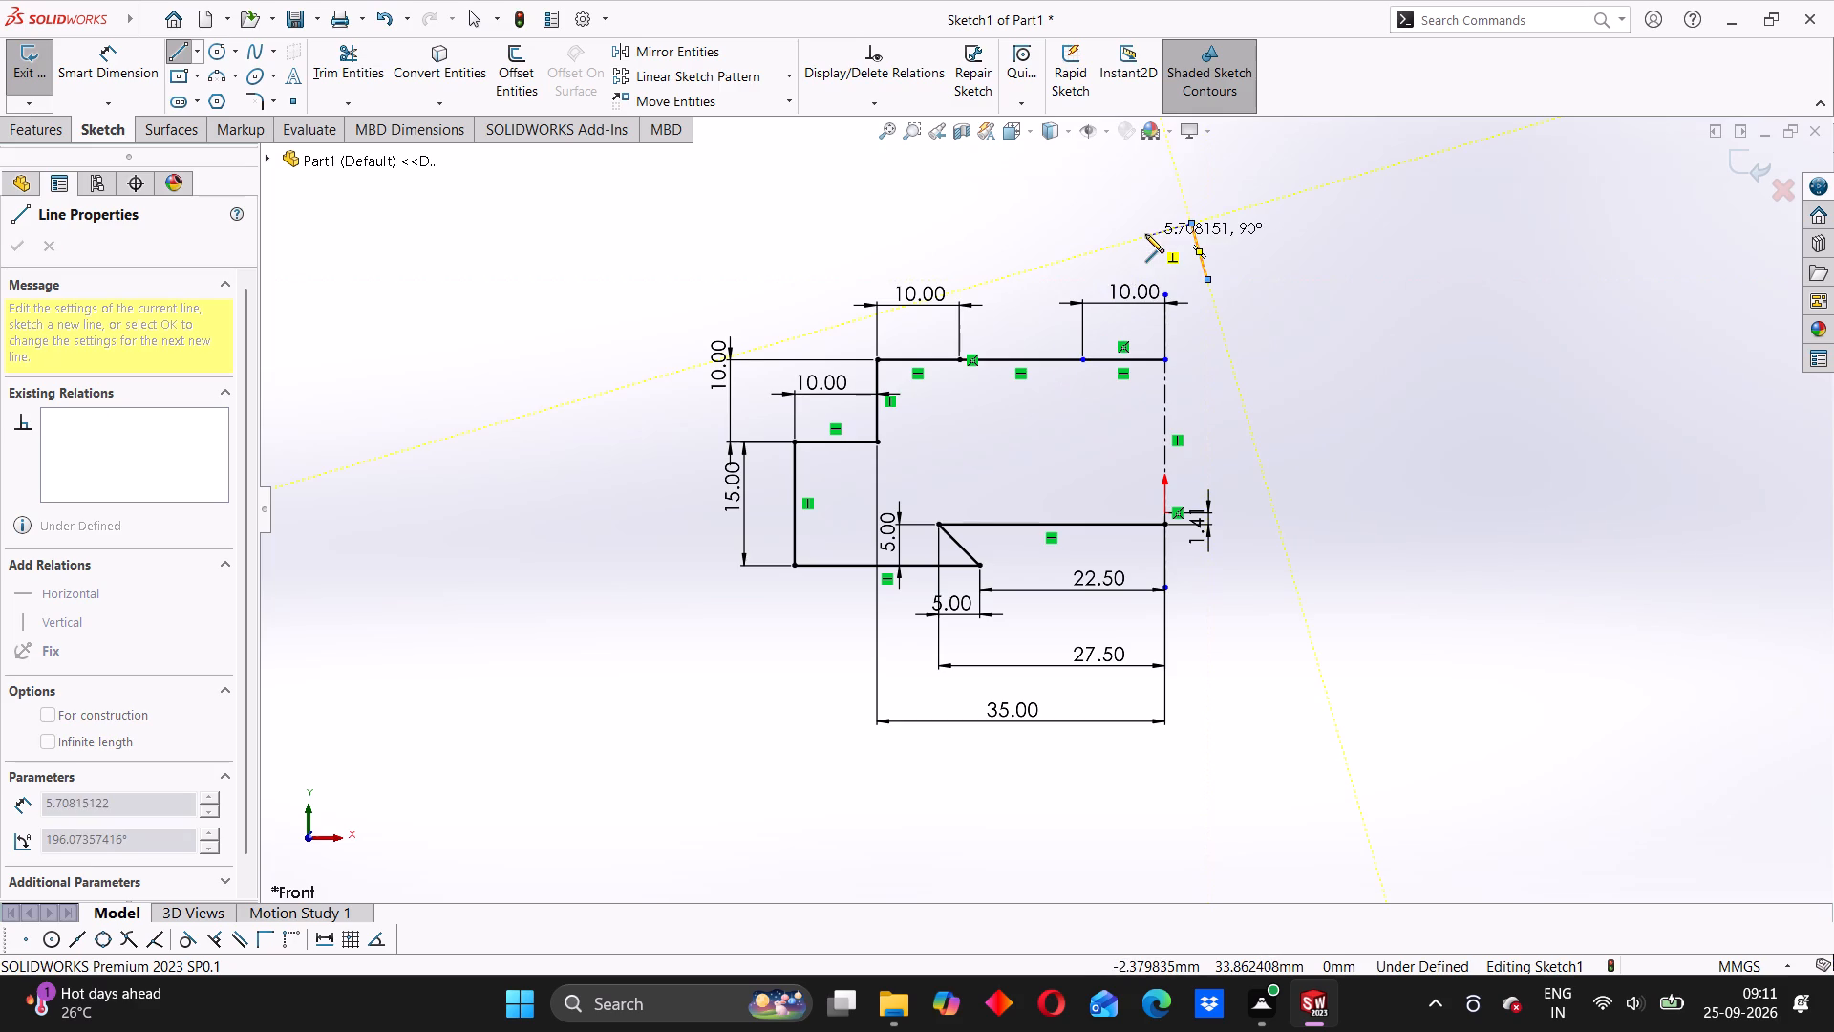
{"action": "key", "text": "Escape"}
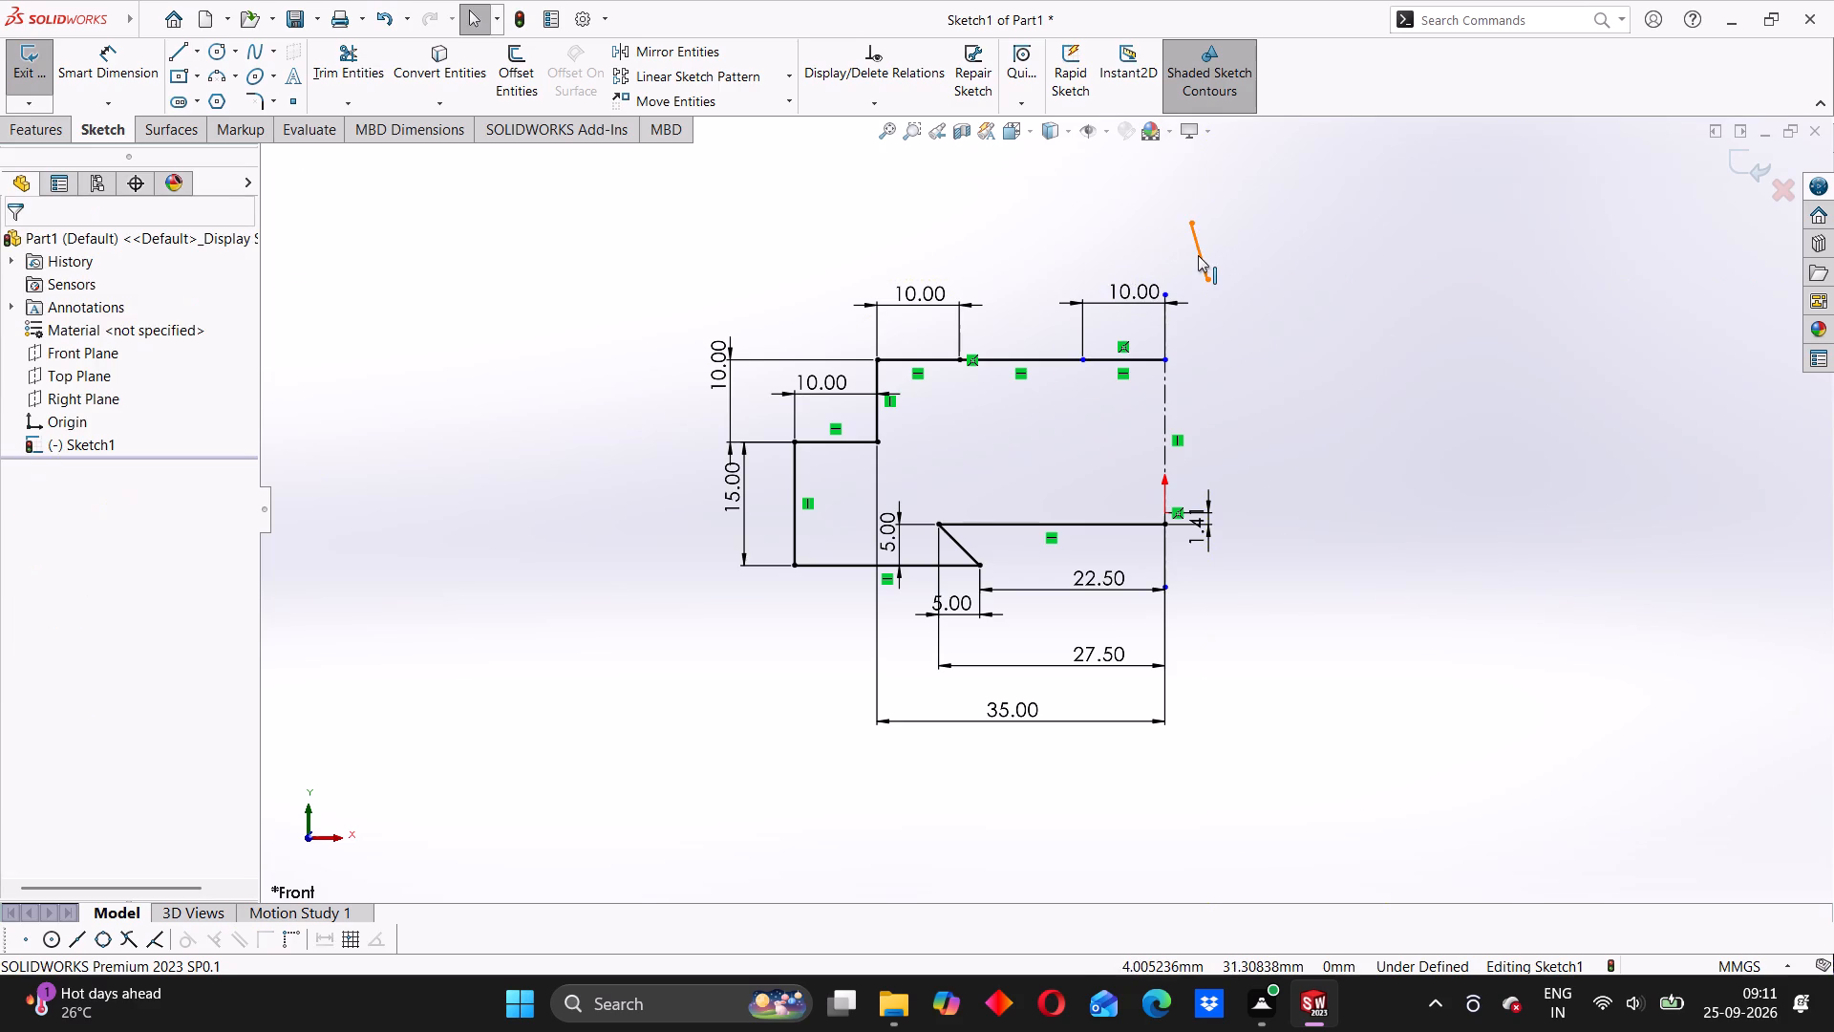
{"action": "left_click", "coordinate": [1198, 255]}
{"action": "key", "text": "Delete"}
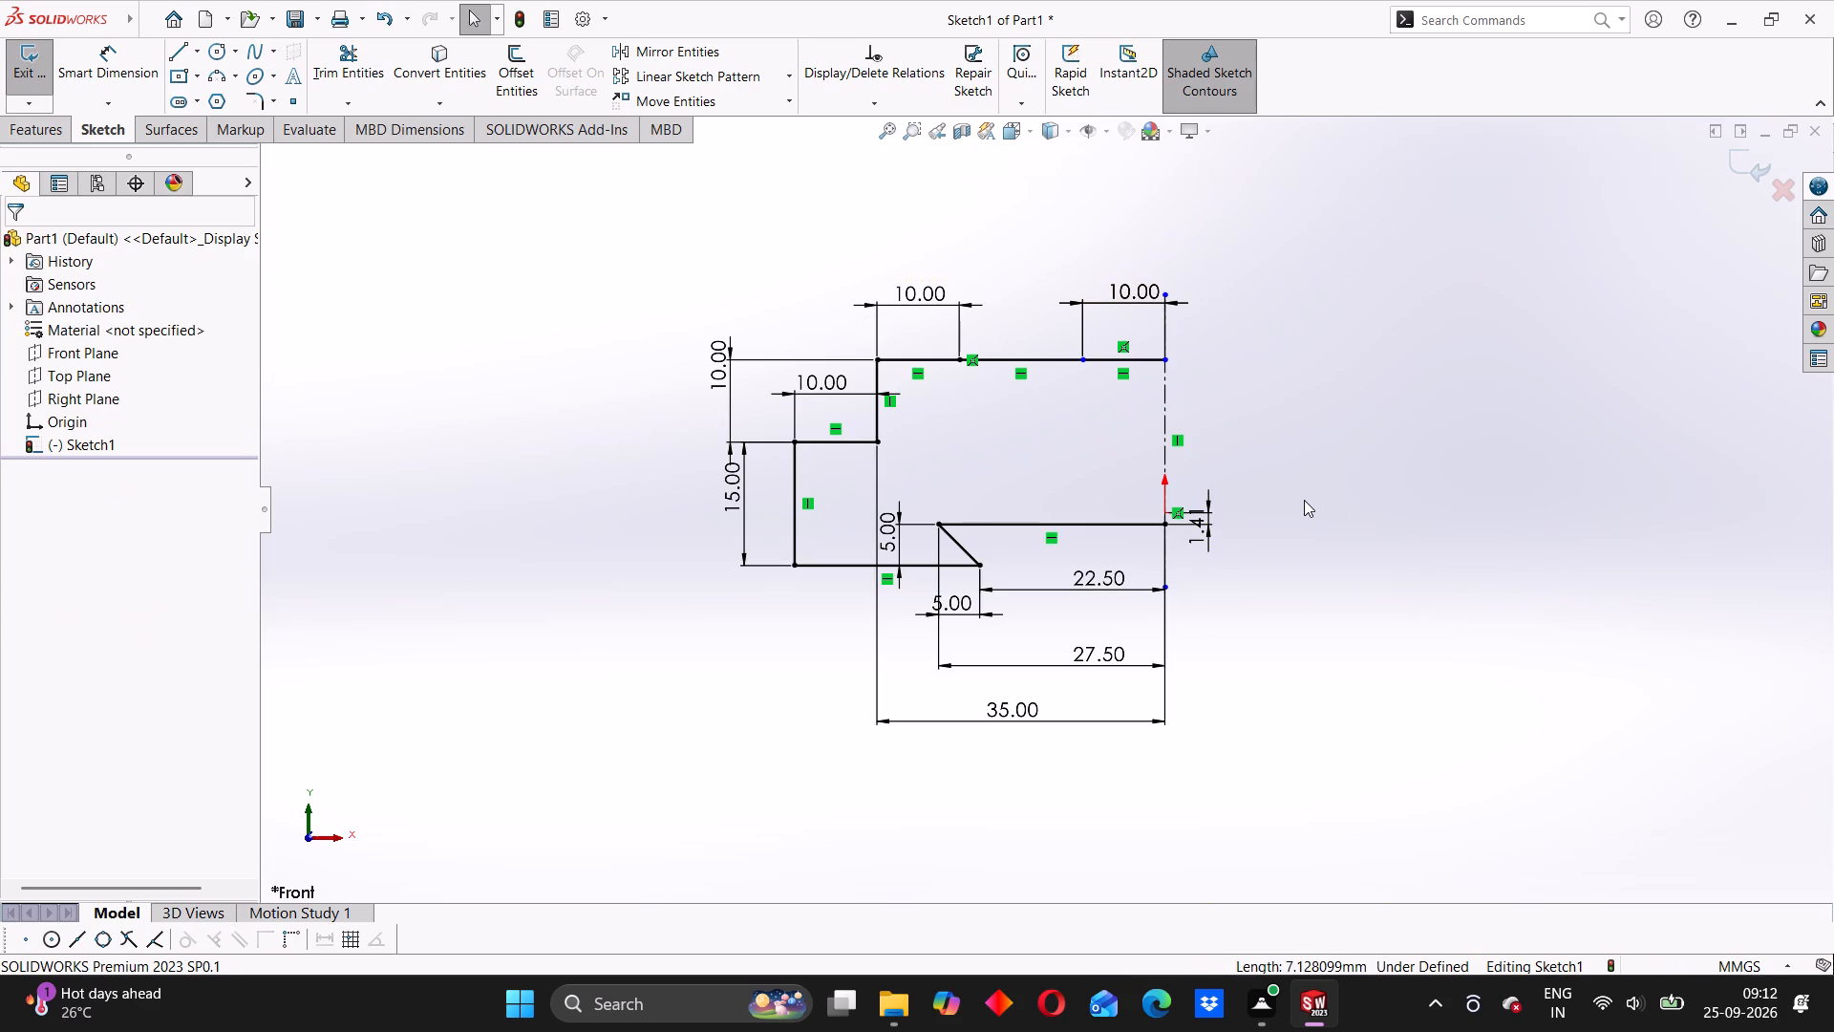
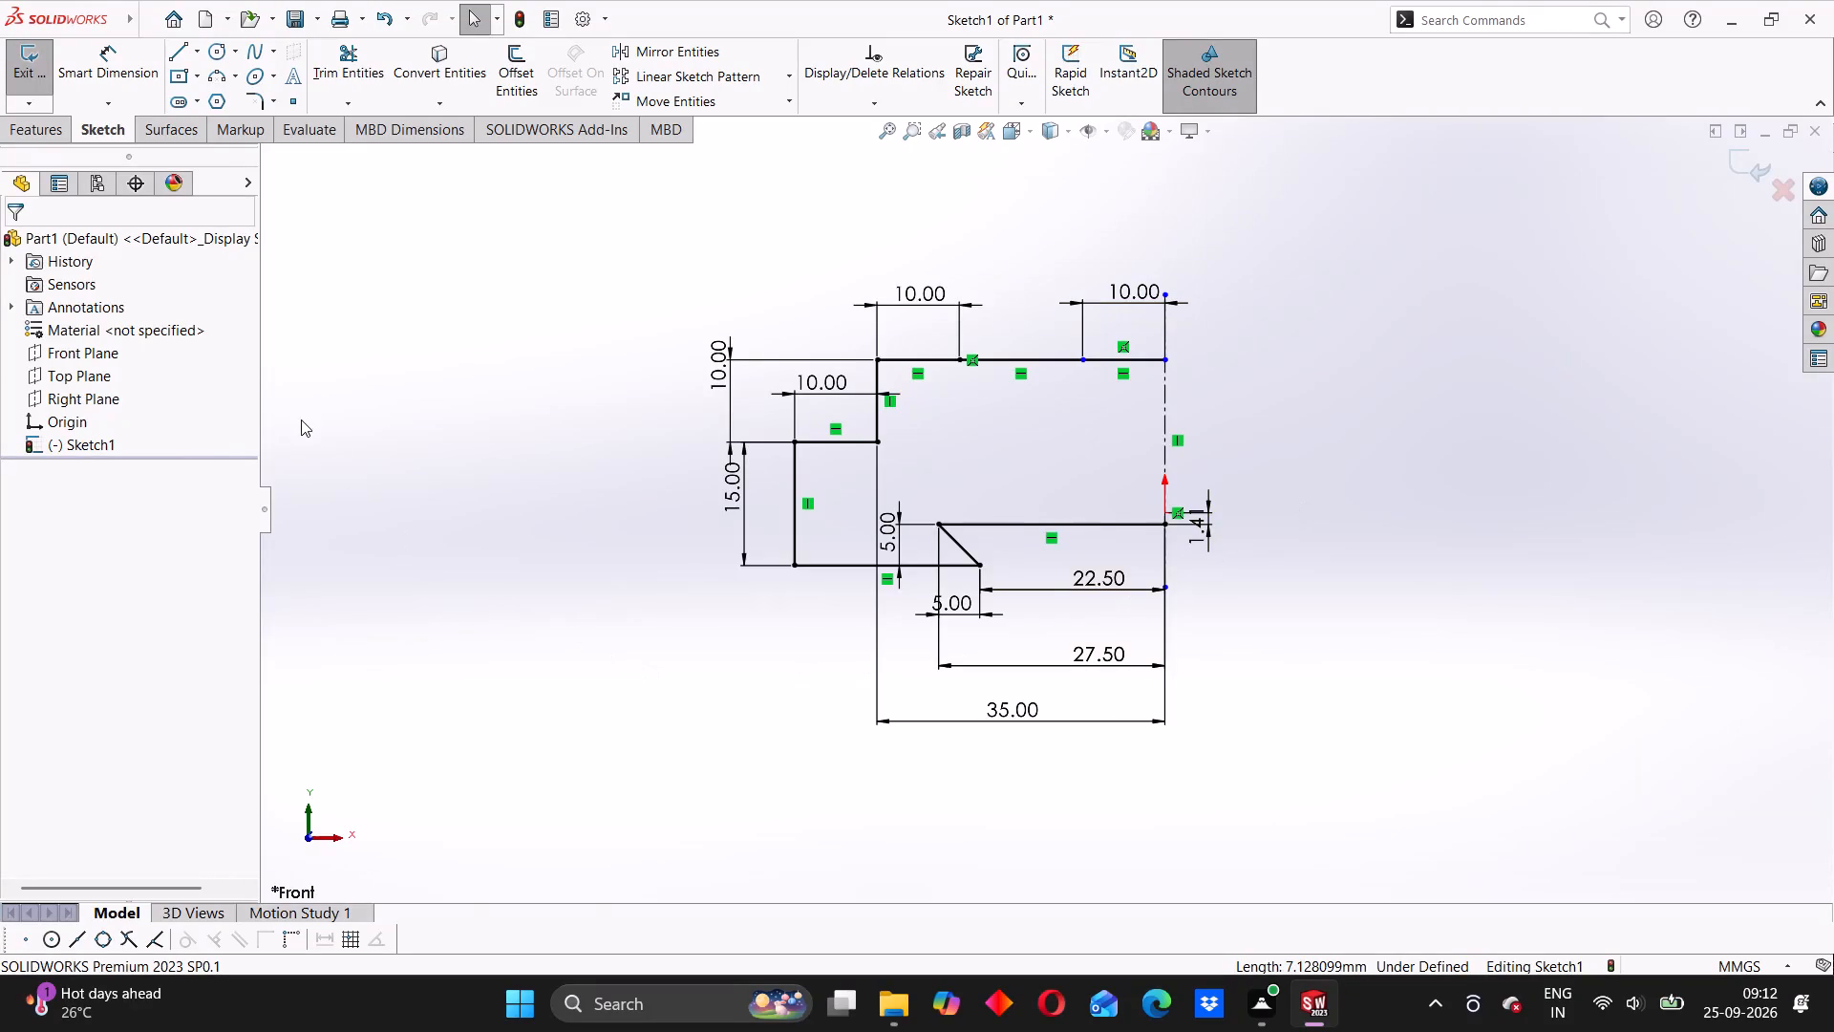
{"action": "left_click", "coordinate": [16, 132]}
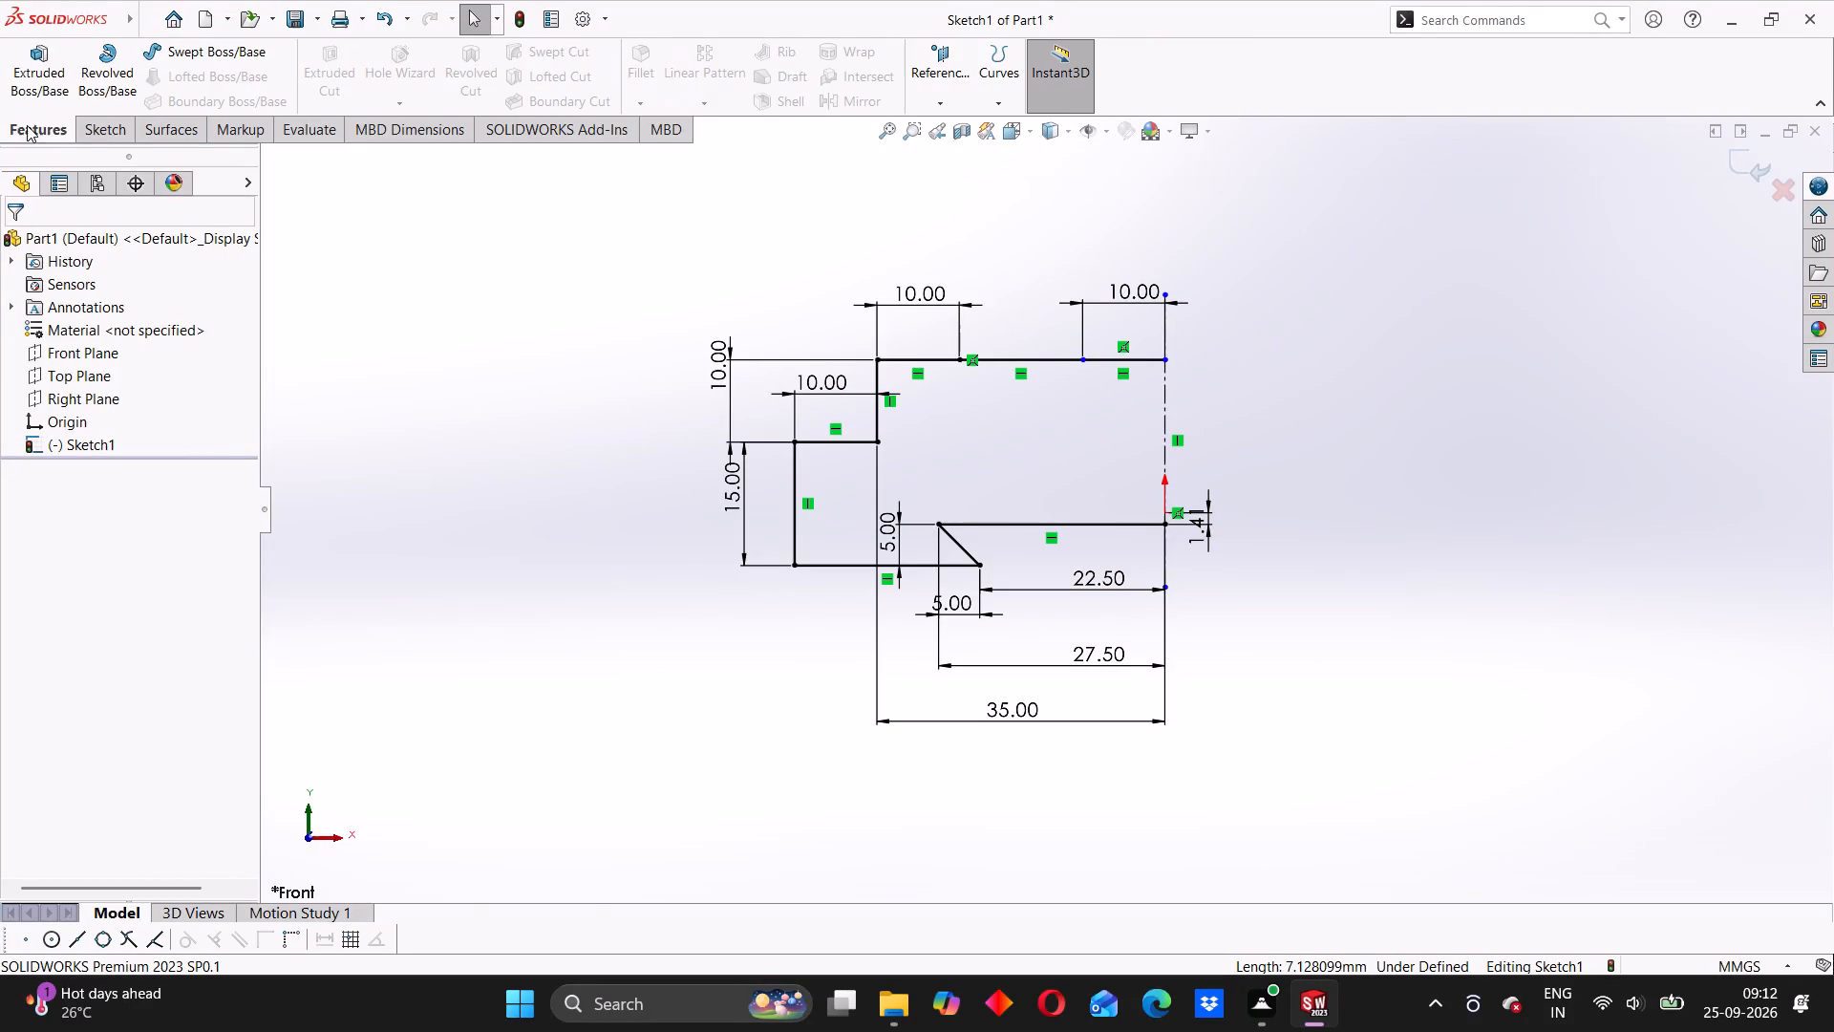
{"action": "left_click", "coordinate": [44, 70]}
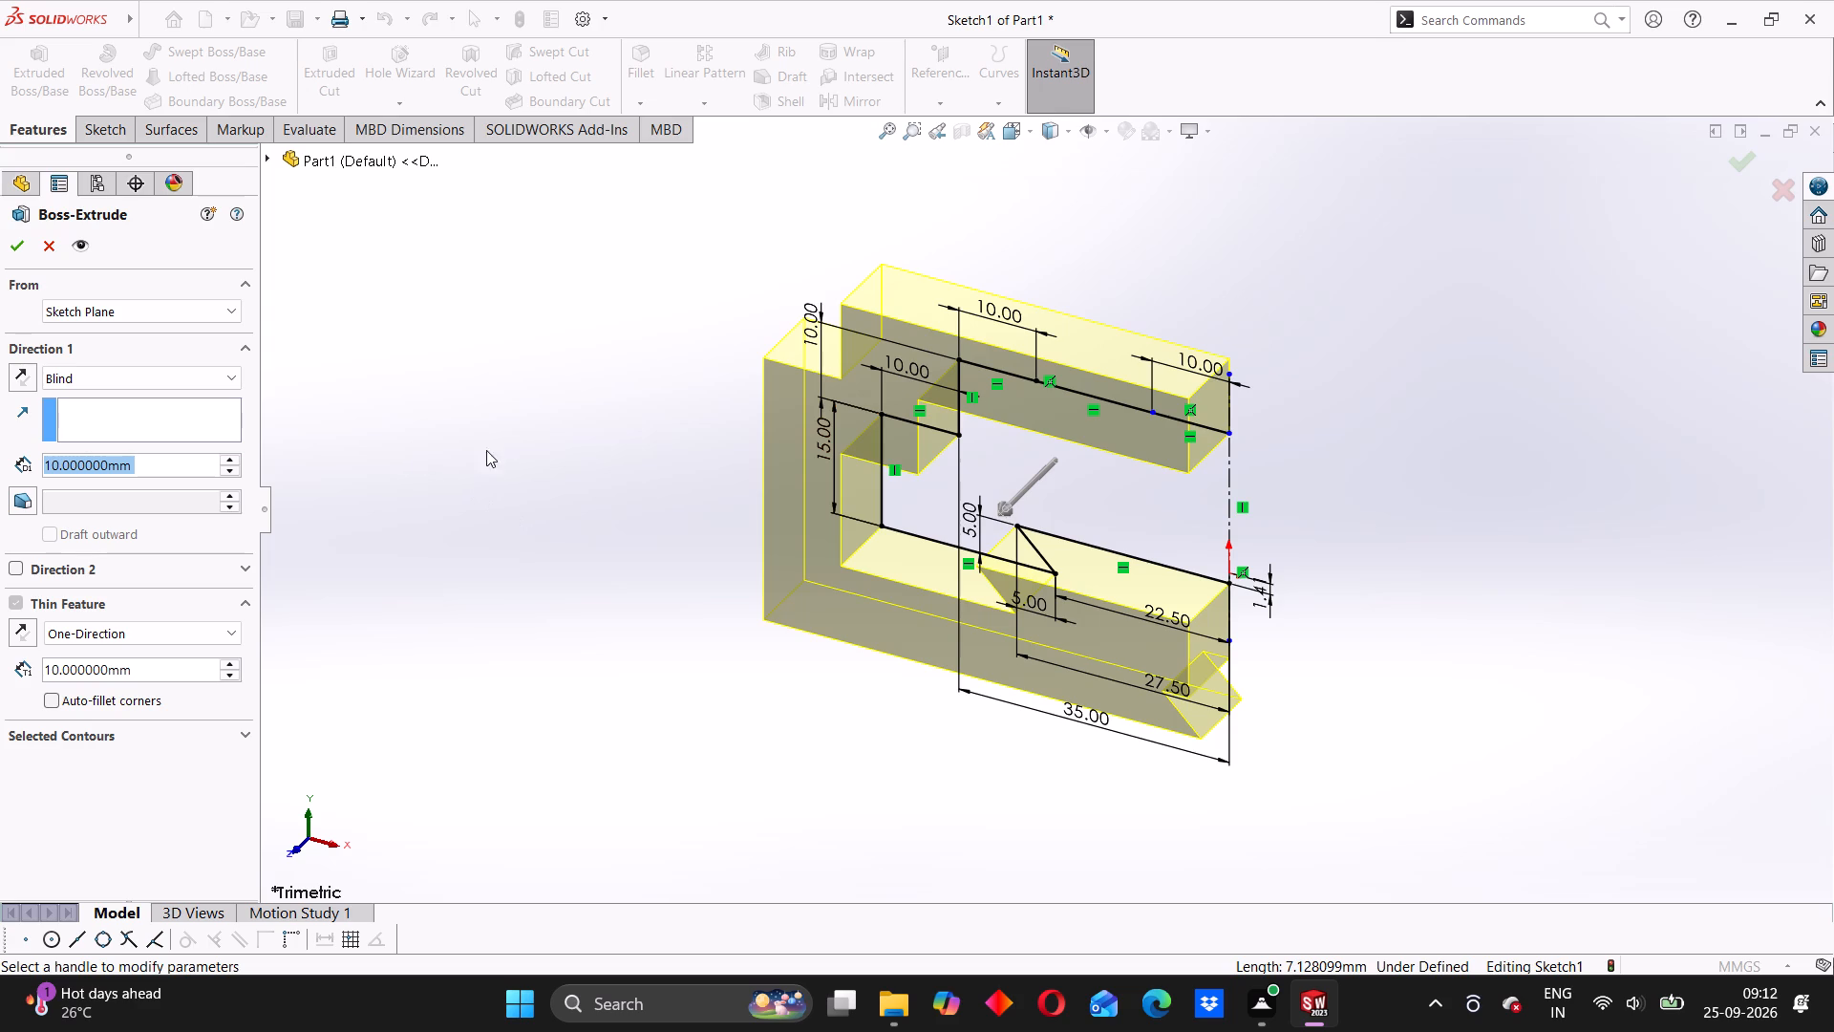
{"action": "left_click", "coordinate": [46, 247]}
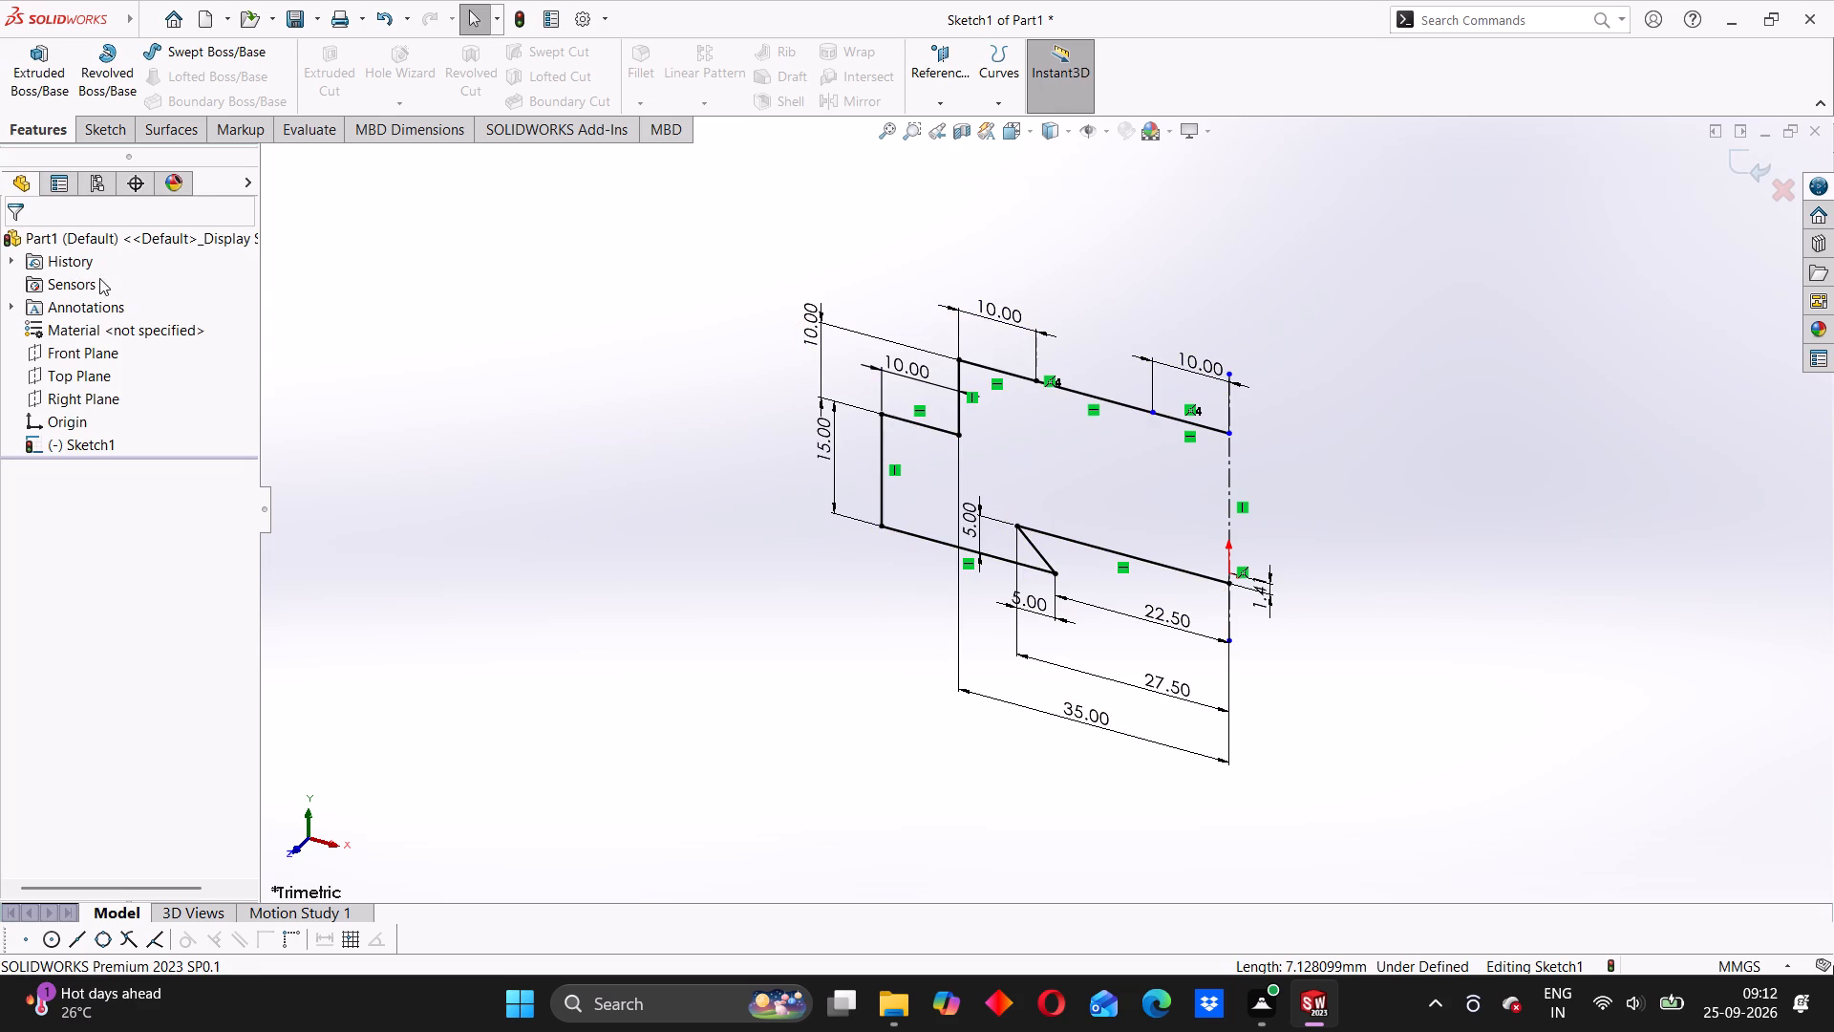
Mirror all lines of the half-profile about the vertical centerline, keeping the original, to form the full closed outline.
{"action": "left_click", "coordinate": [85, 126]}
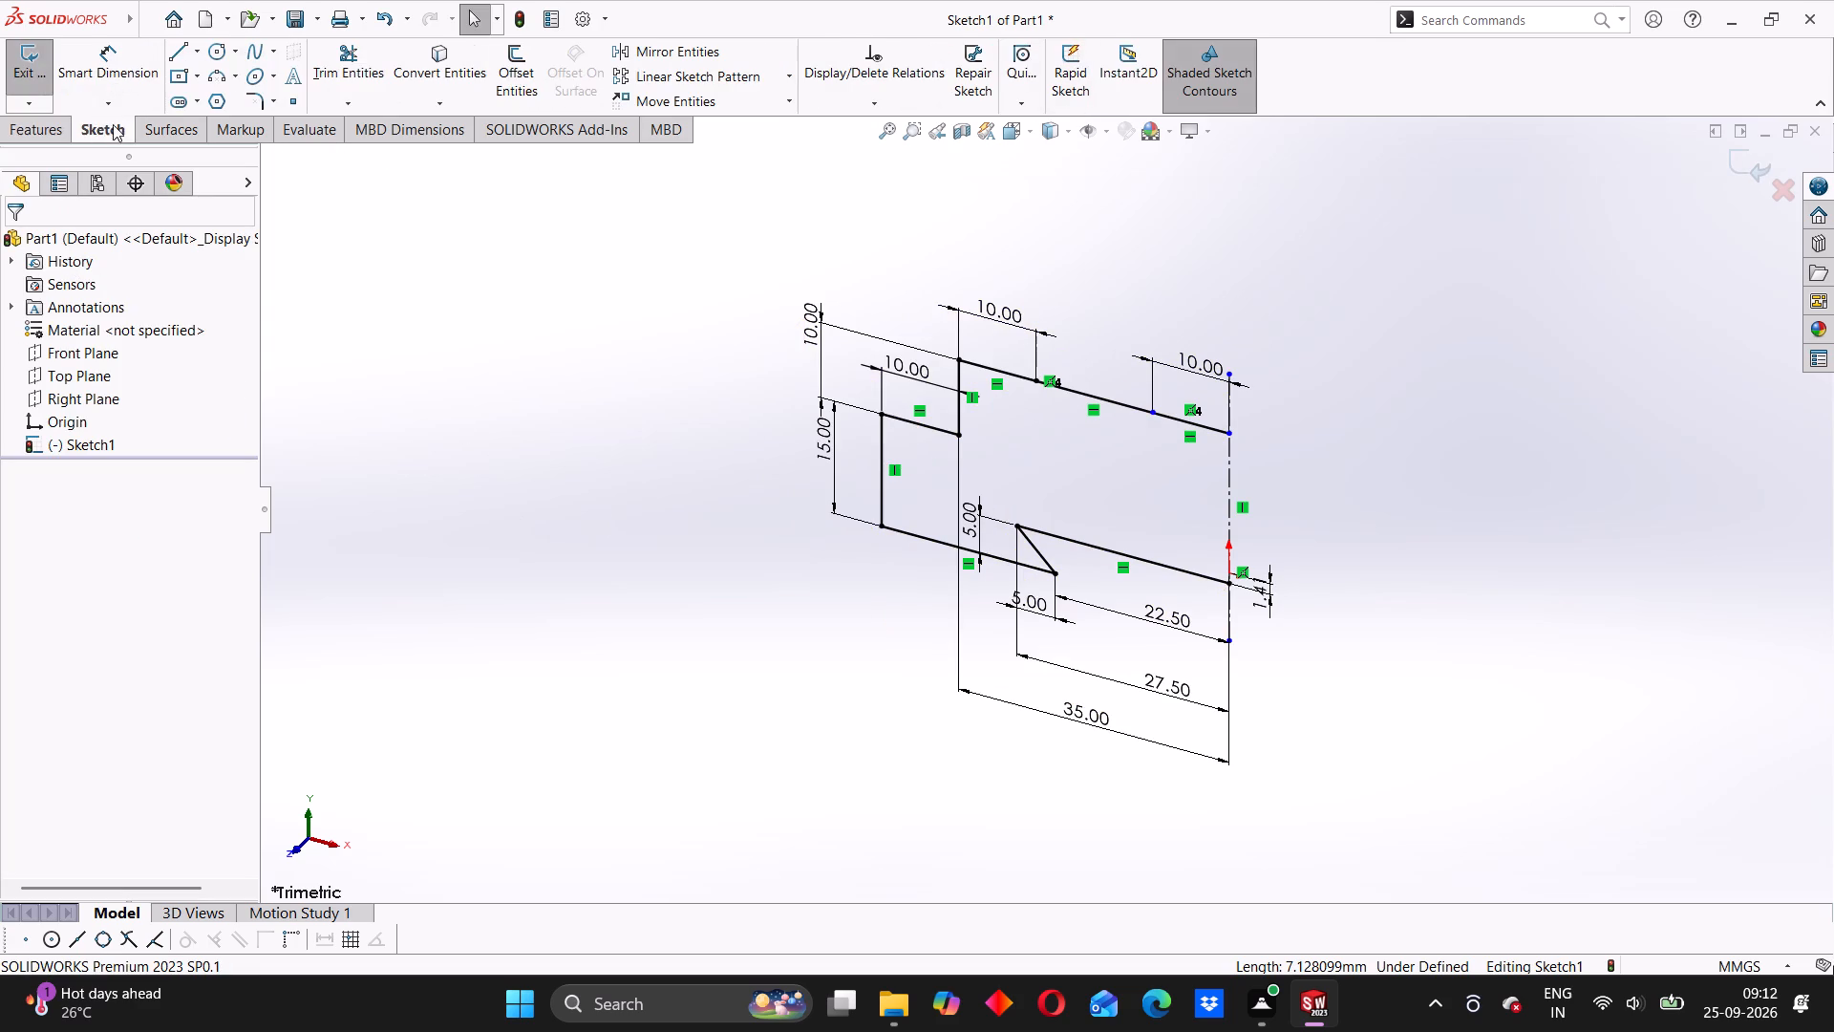
{"action": "left_click", "coordinate": [681, 56]}
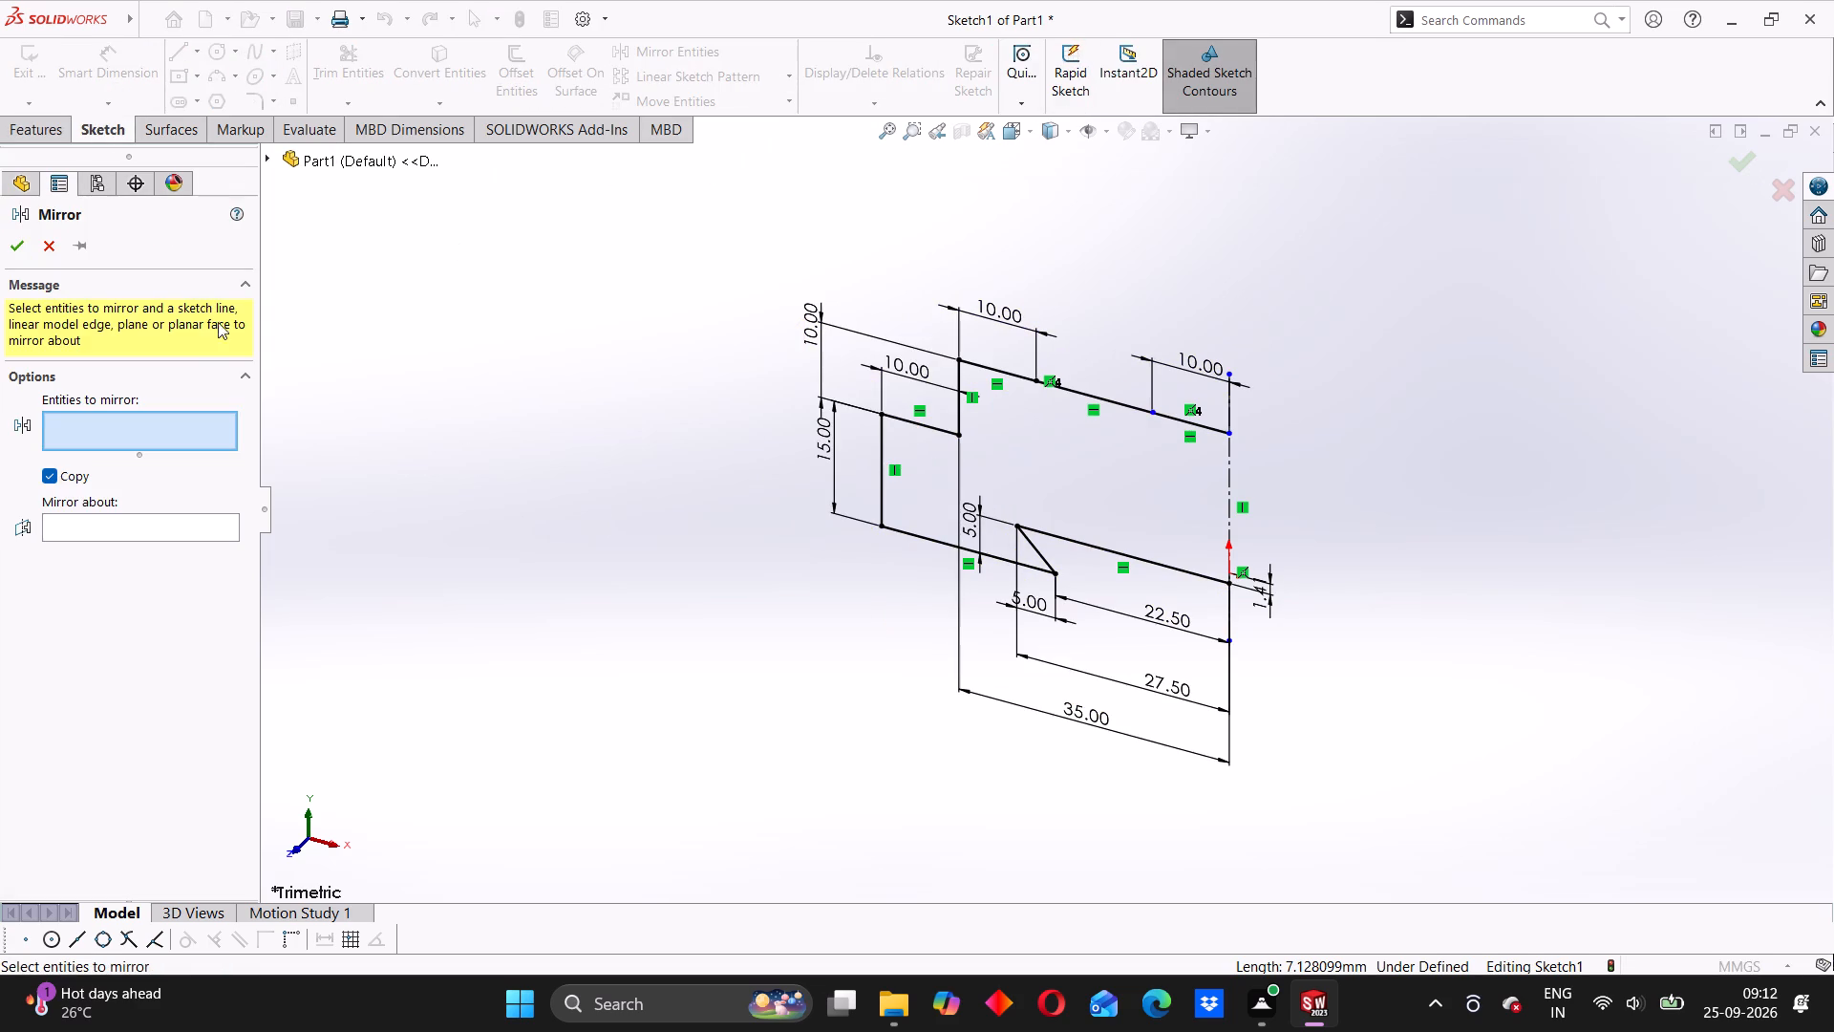
{"action": "left_click_drag", "start_coordinate": [686, 263], "coordinate": [1143, 662]}
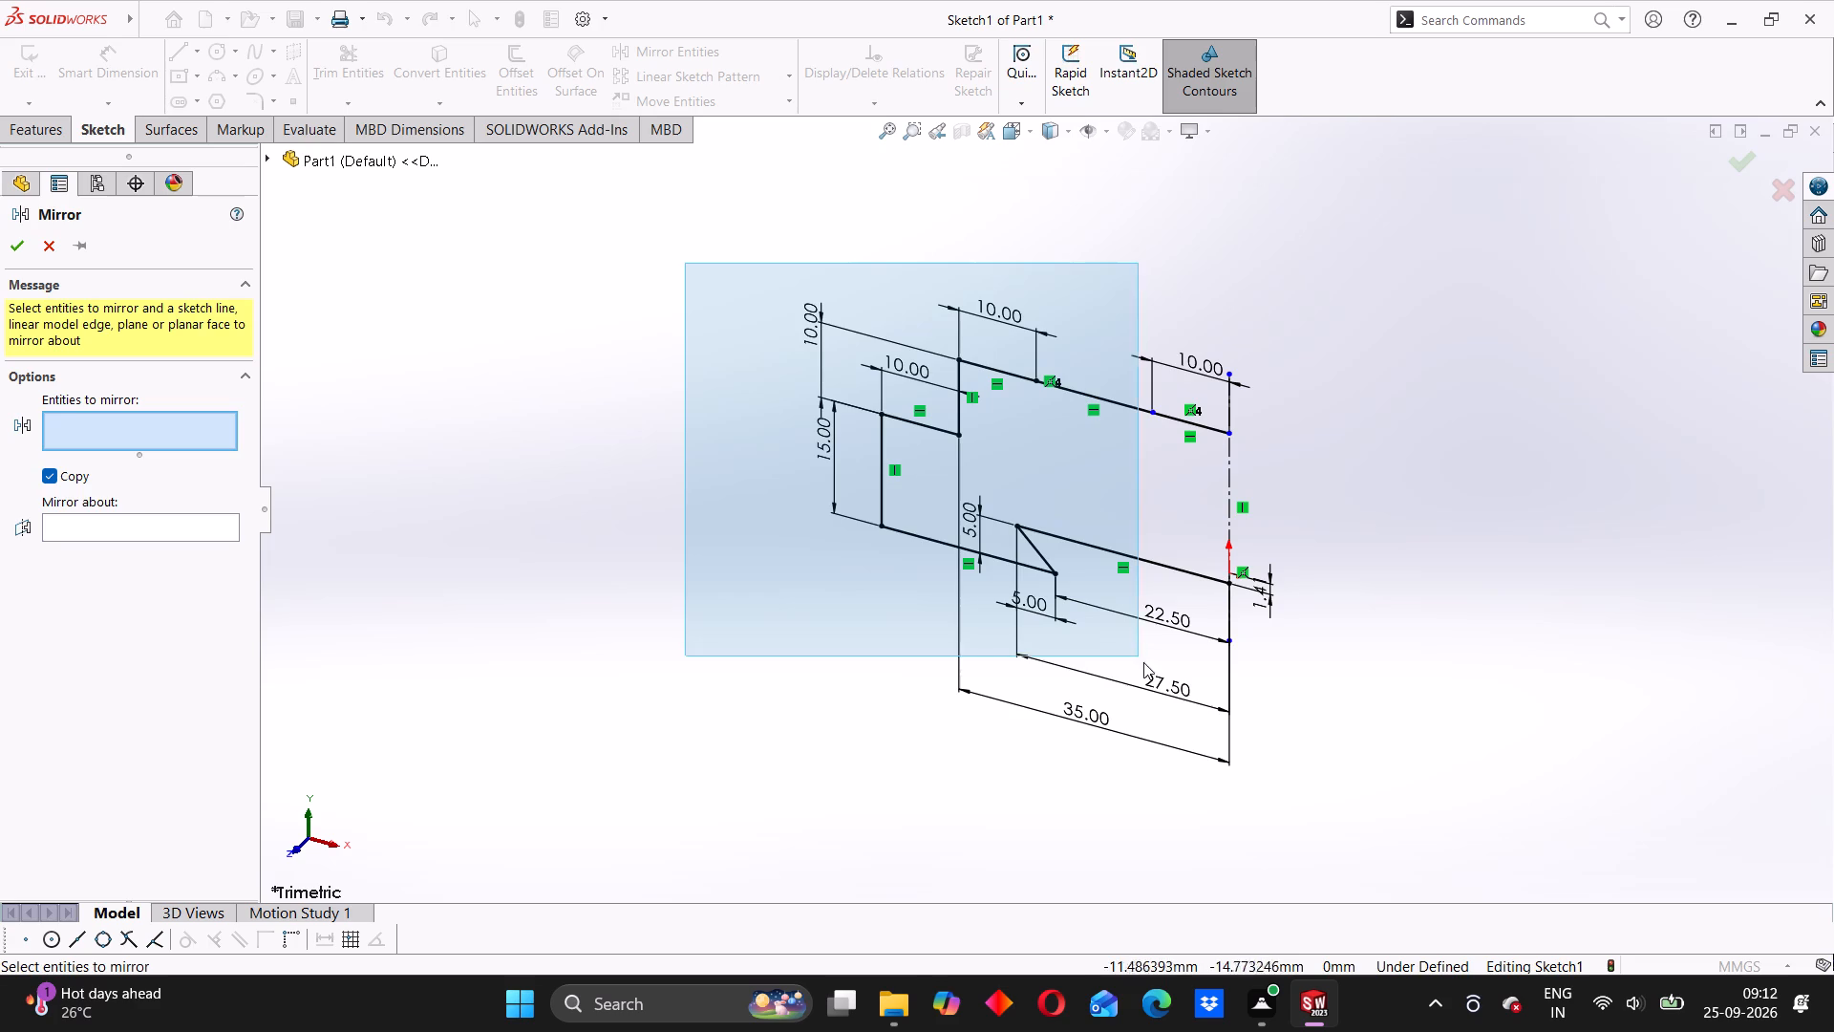
{"action": "left_click_drag", "start_coordinate": [1143, 662], "coordinate": [1187, 684]}
{"action": "left_click", "coordinate": [1194, 421]}
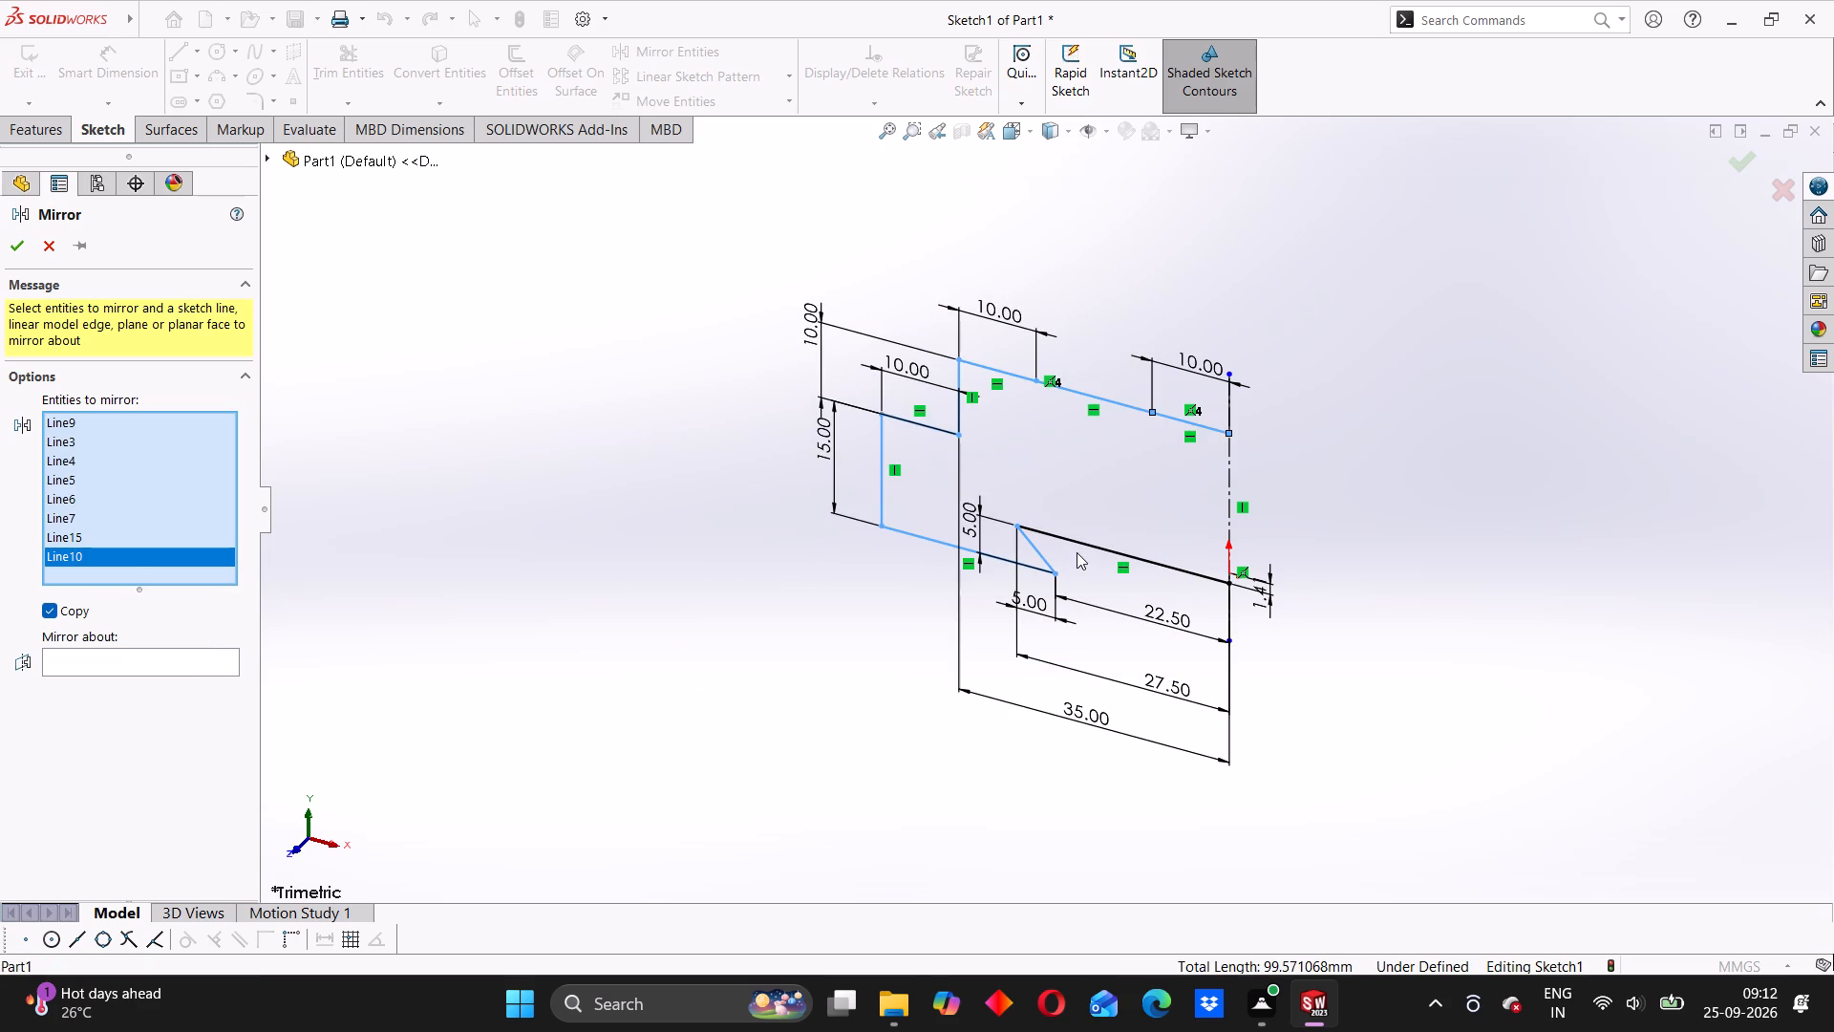
{"action": "left_click", "coordinate": [1078, 545]}
{"action": "left_click", "coordinate": [183, 683]}
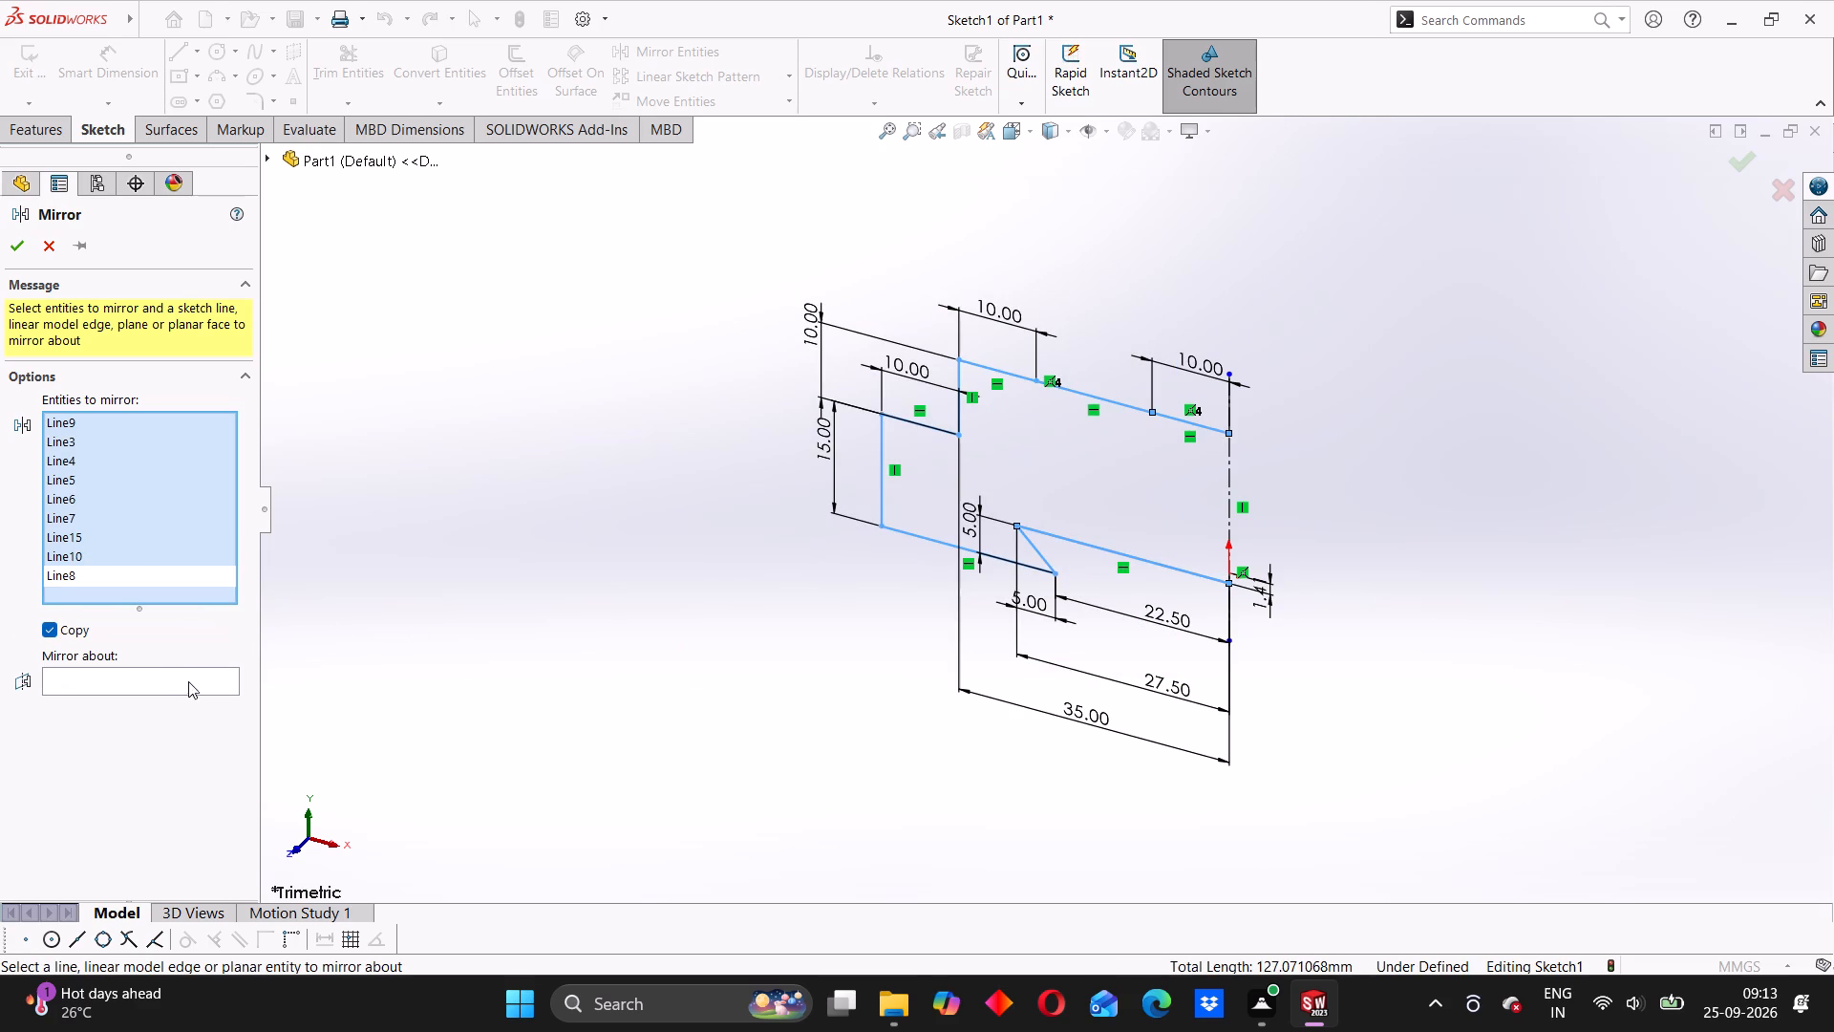
{"action": "left_click", "coordinate": [1229, 466]}
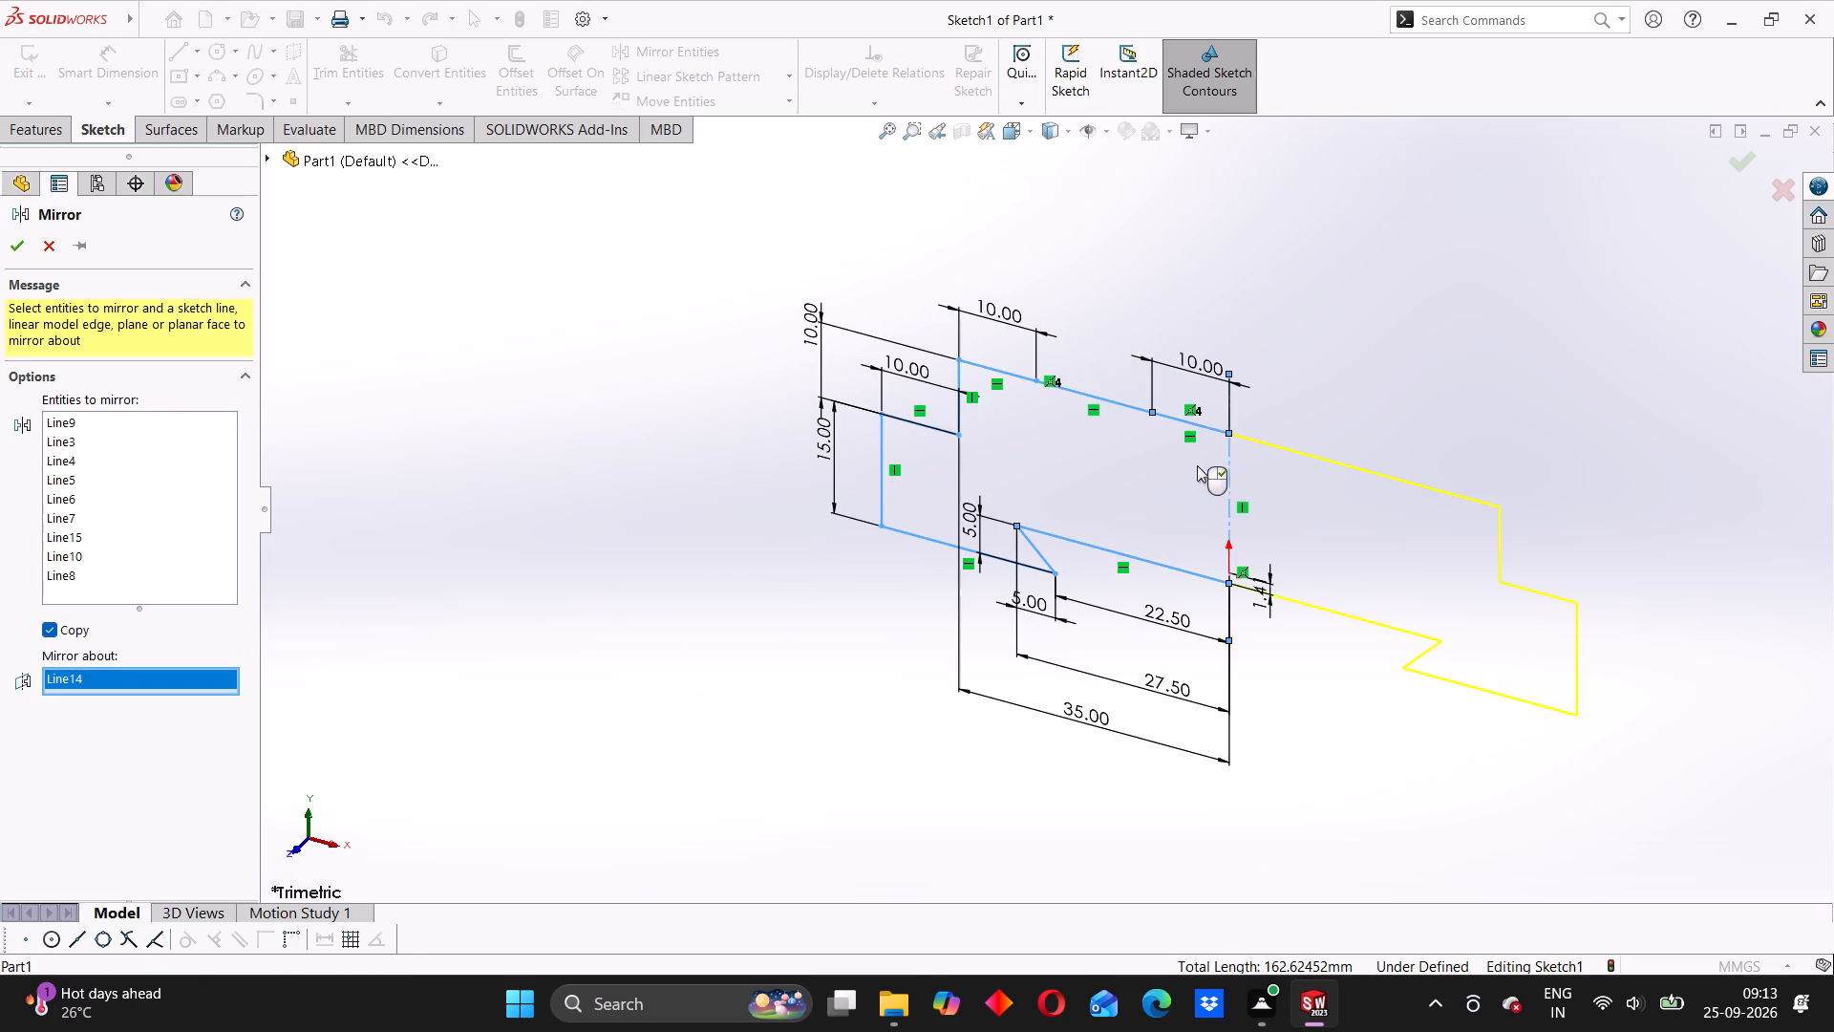
{"action": "left_click", "coordinate": [12, 255]}
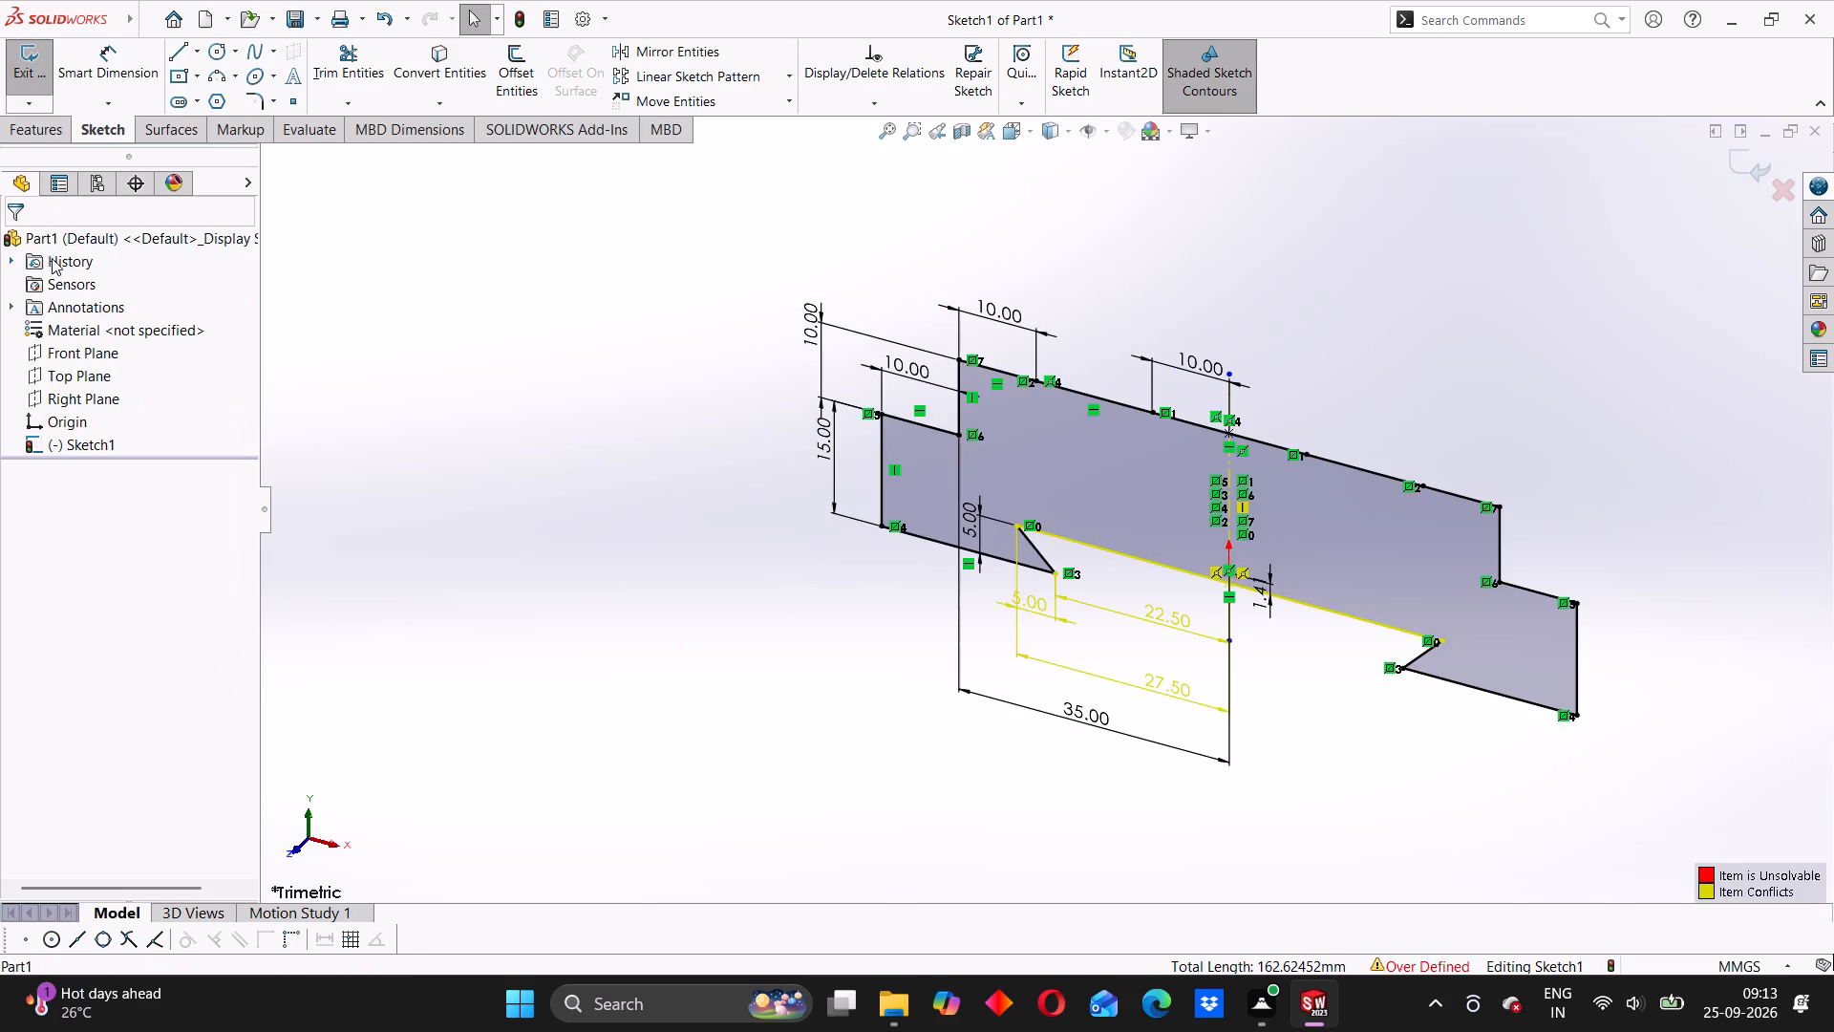
Delete the 22.50 mm dimension between the lower dovetail corner and the centerline.
{"action": "scroll", "coordinate": [1190, 641], "scroll_direction": "down", "scroll_amount": 3}
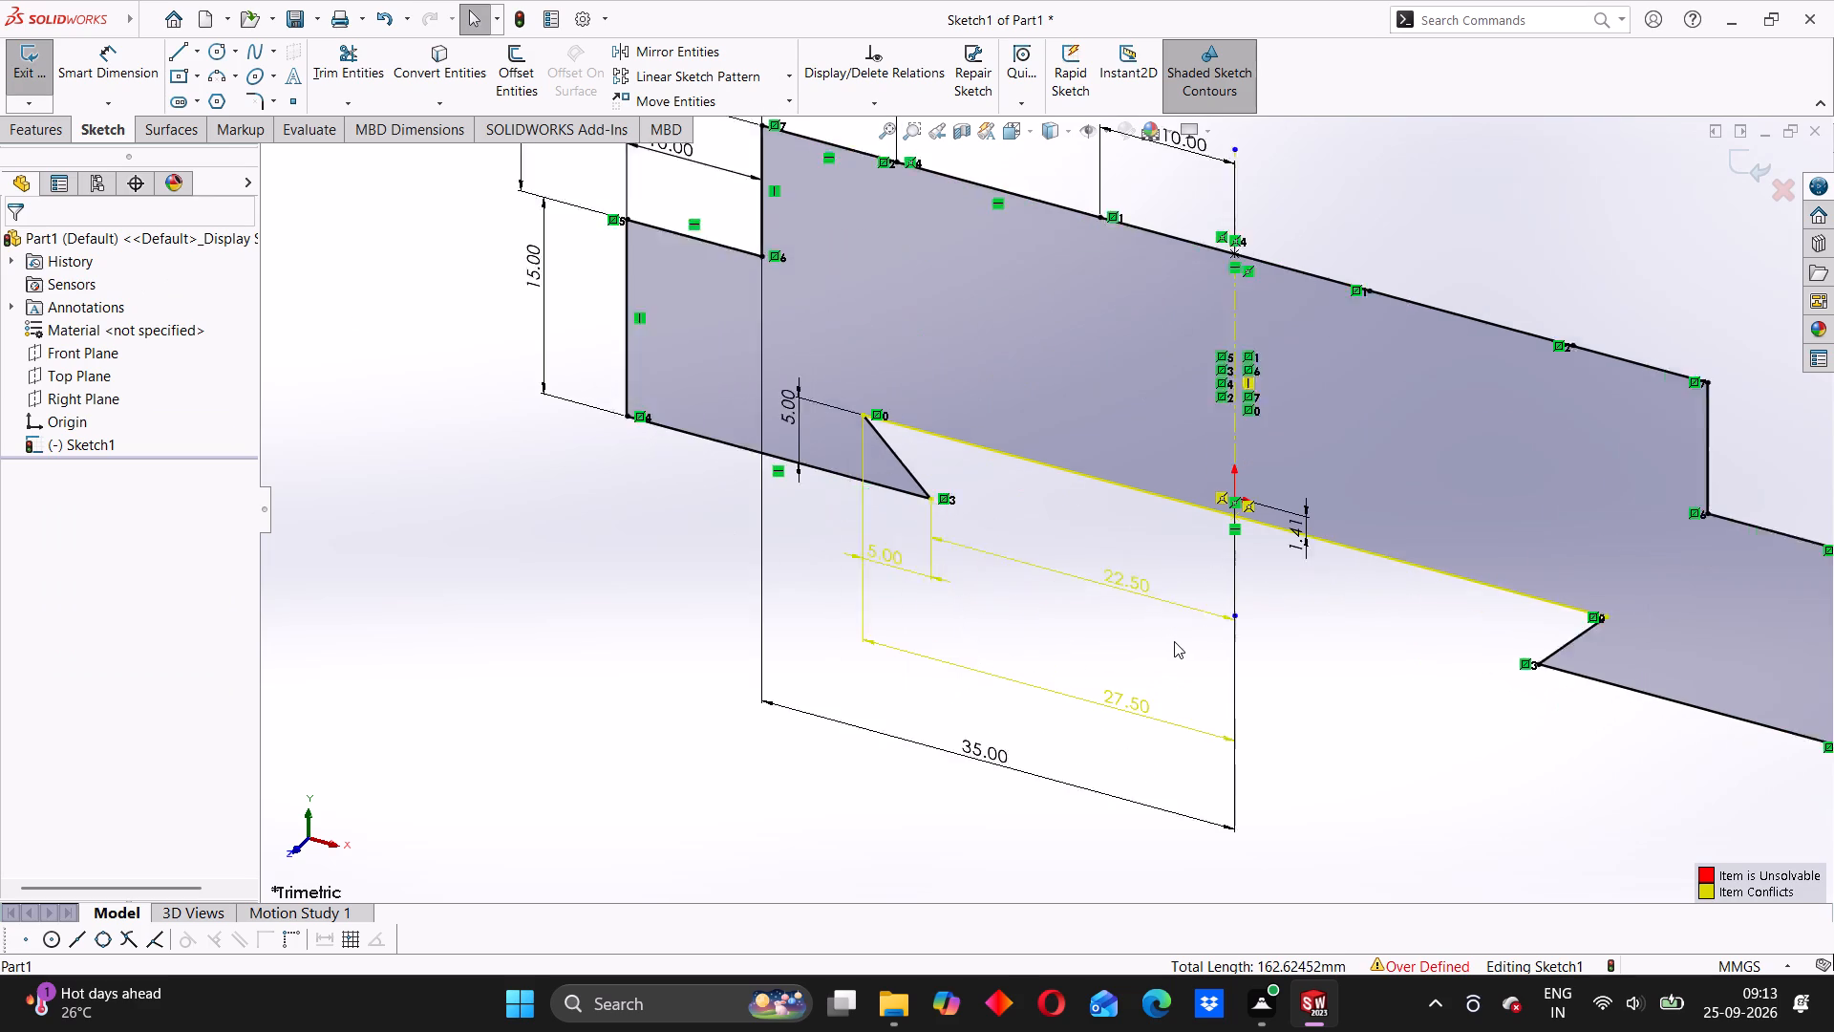
{"action": "scroll", "coordinate": [1174, 641], "scroll_direction": "down", "scroll_amount": 1}
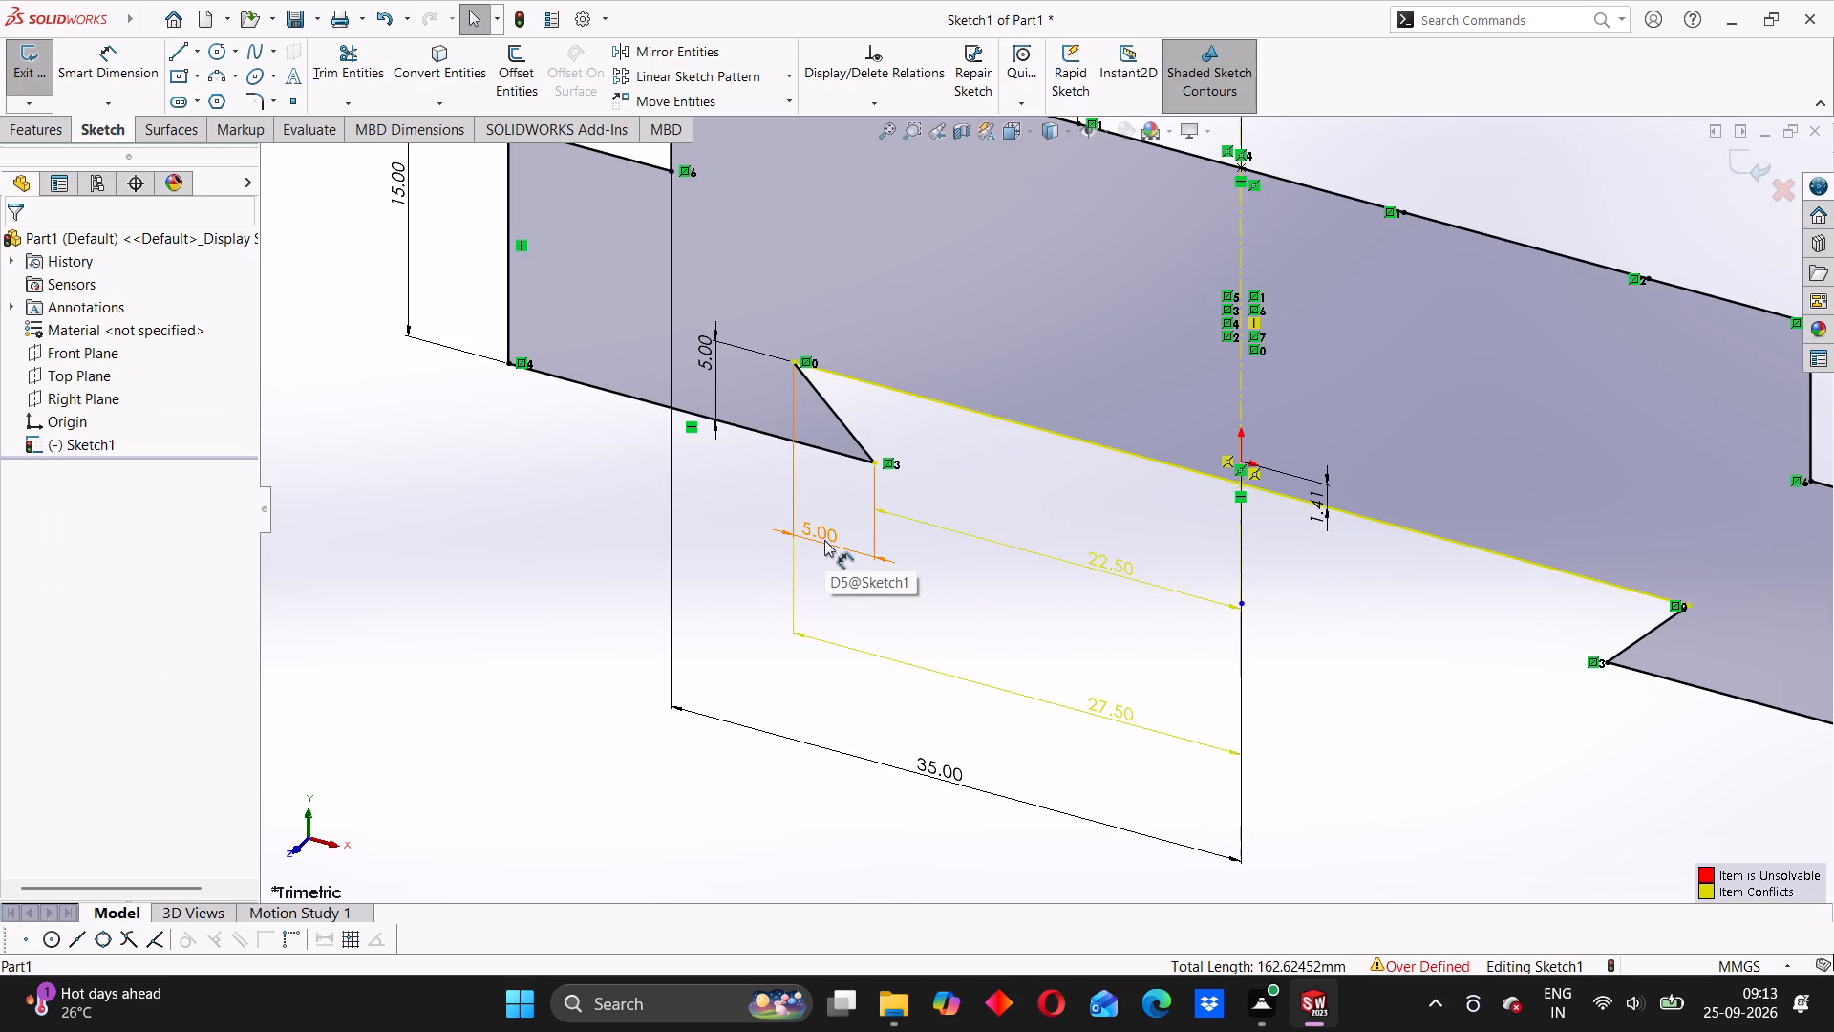
{"action": "left_click", "coordinate": [1017, 554]}
{"action": "left_click", "coordinate": [1106, 575]}
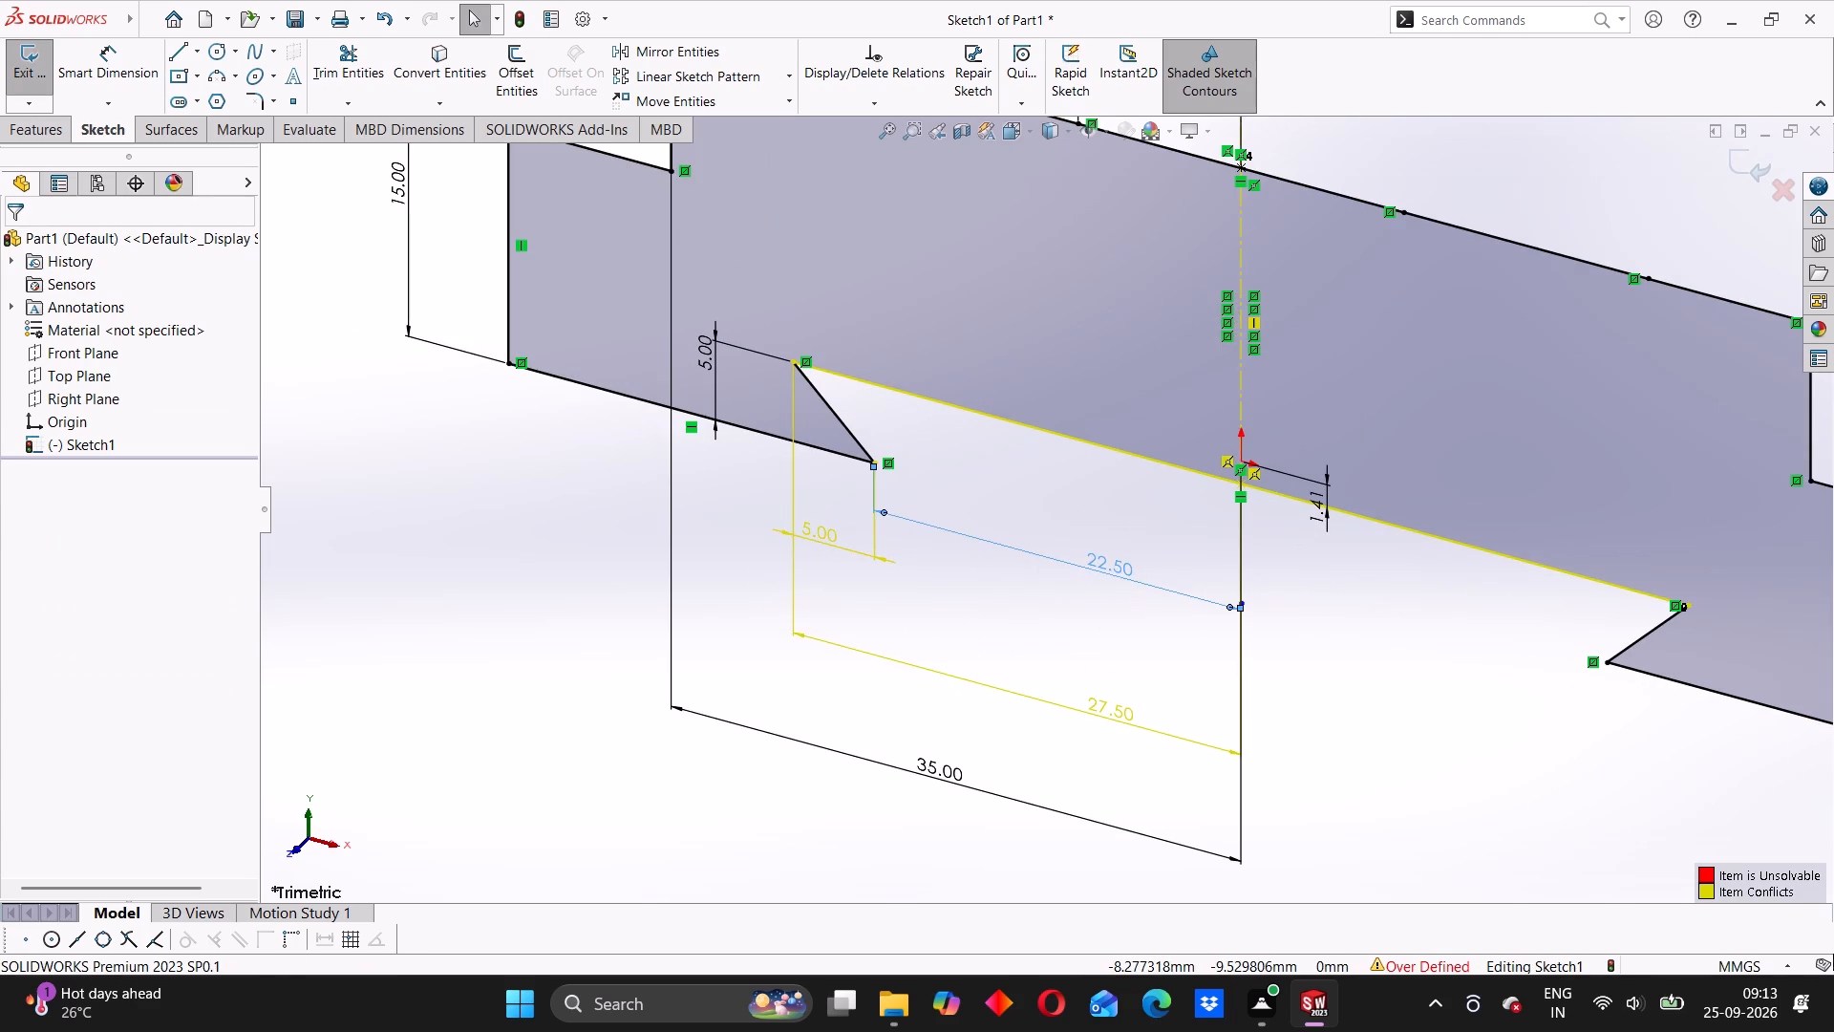
{"action": "key", "text": "Delete"}
Extrude the full profile 40 mm with the Mid Plane end condition.
{"action": "scroll", "coordinate": [1022, 571], "scroll_direction": "up", "scroll_amount": 2}
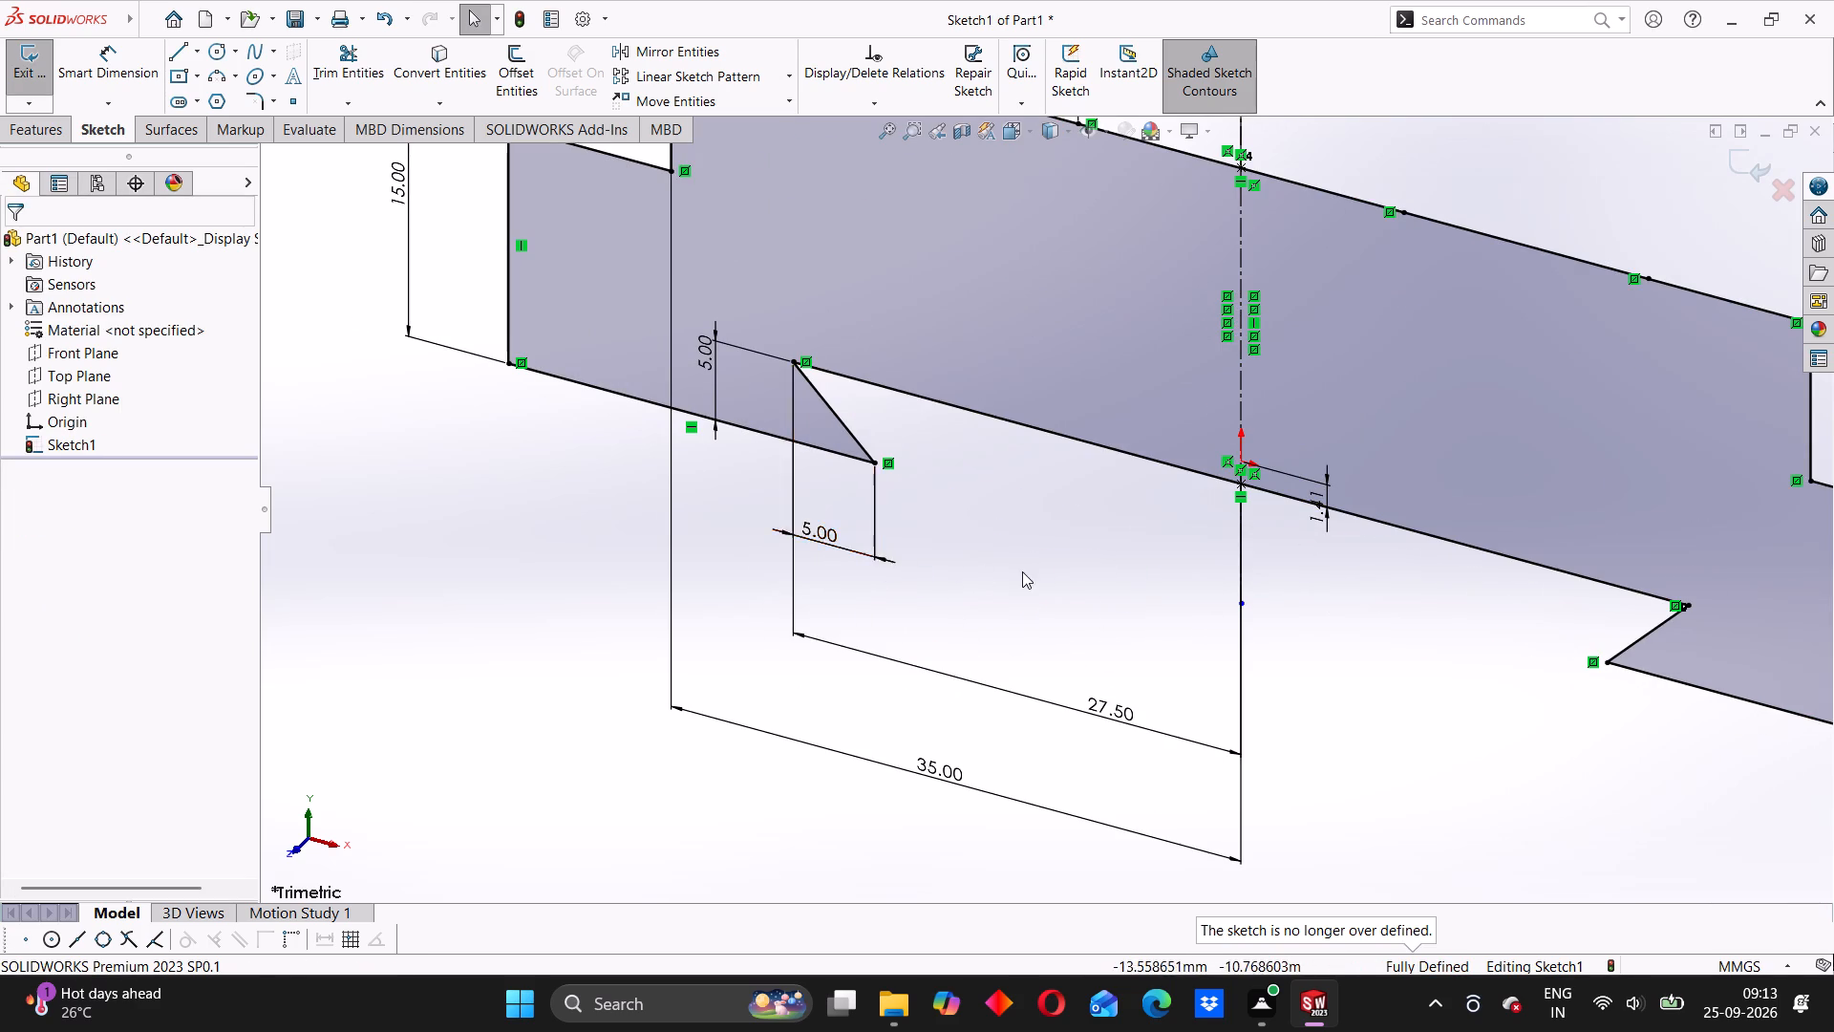
{"action": "scroll", "coordinate": [1022, 571], "scroll_direction": "up", "scroll_amount": 2}
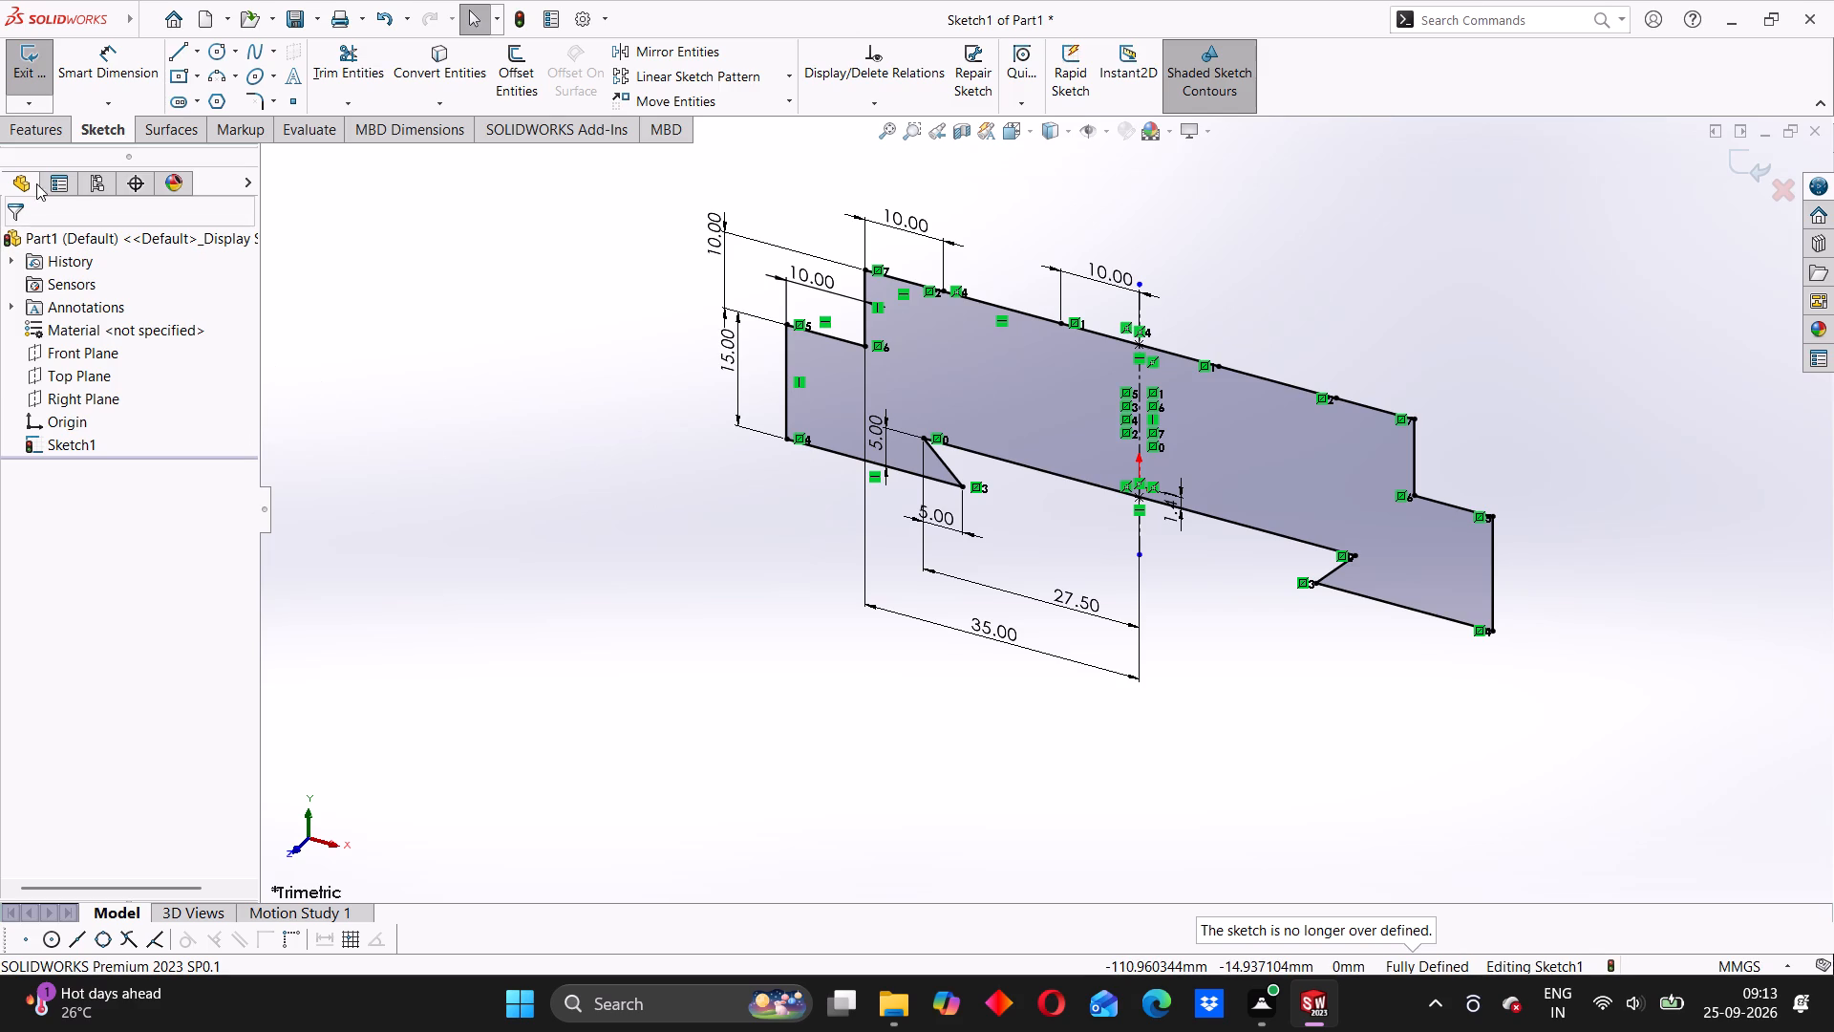
{"action": "left_click", "coordinate": [38, 134]}
{"action": "left_click", "coordinate": [42, 89]}
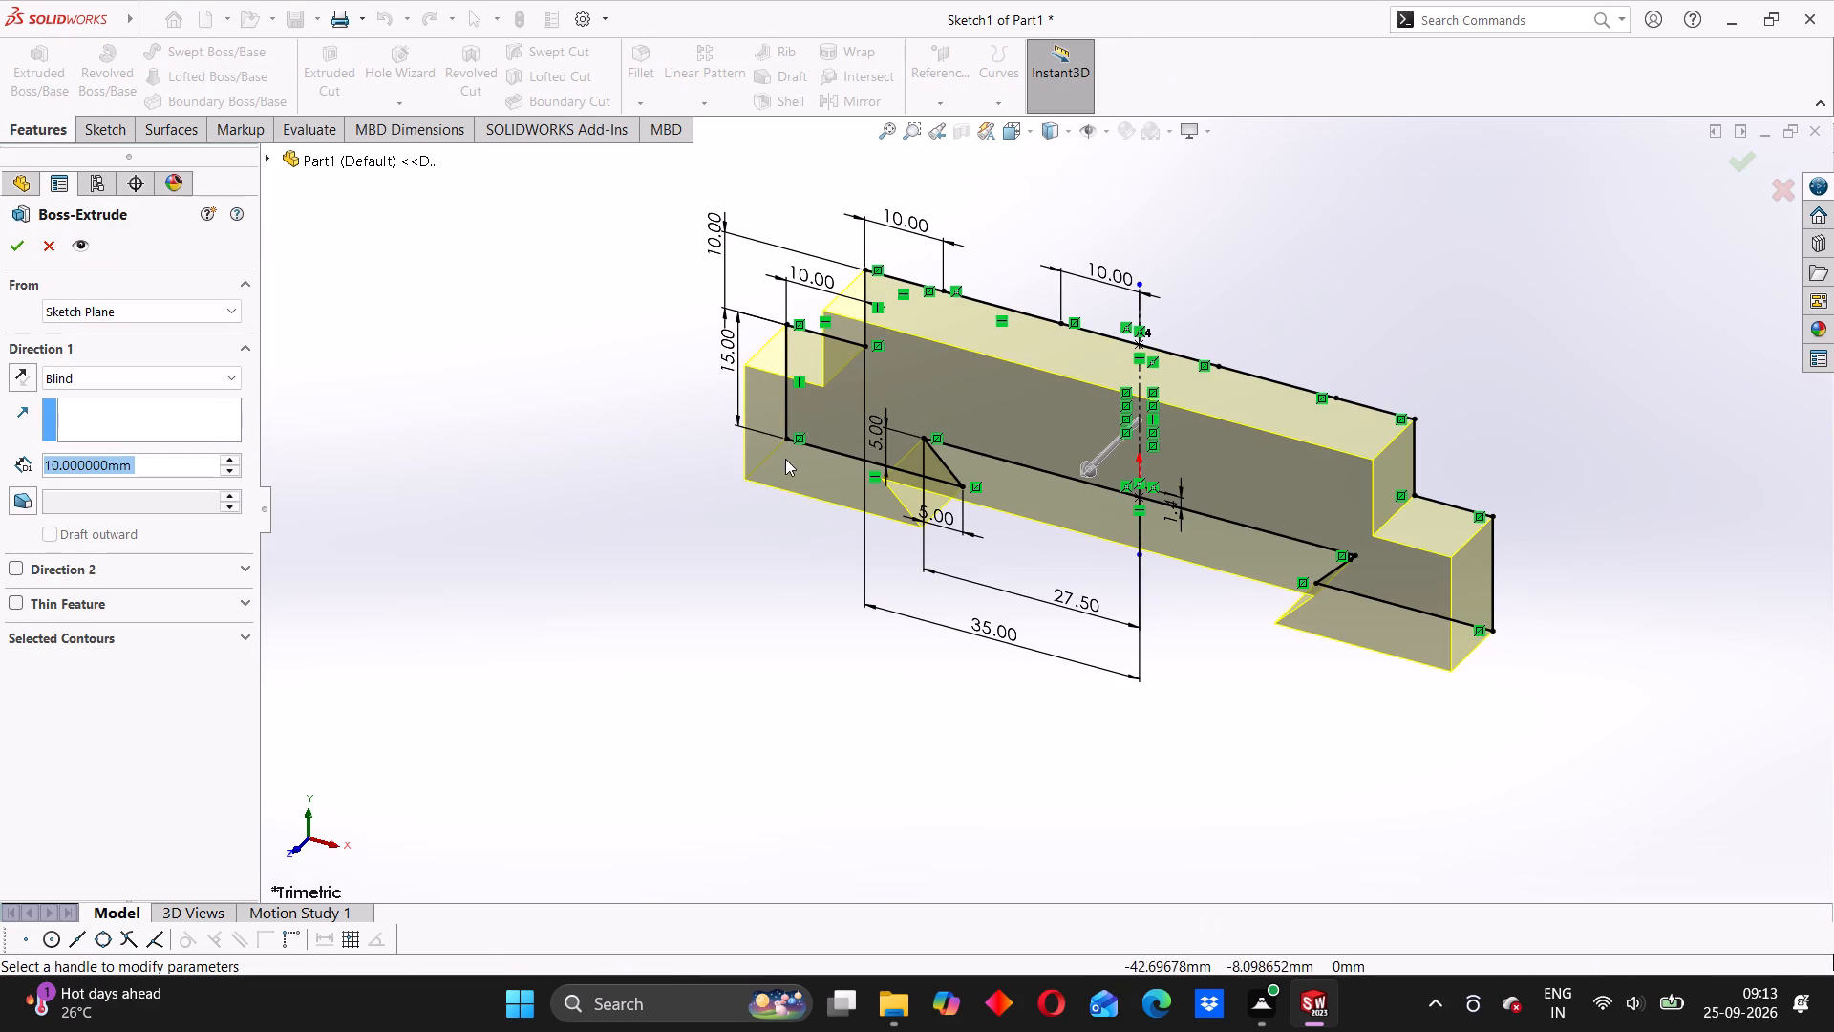
{"action": "left_click", "coordinate": [100, 380]}
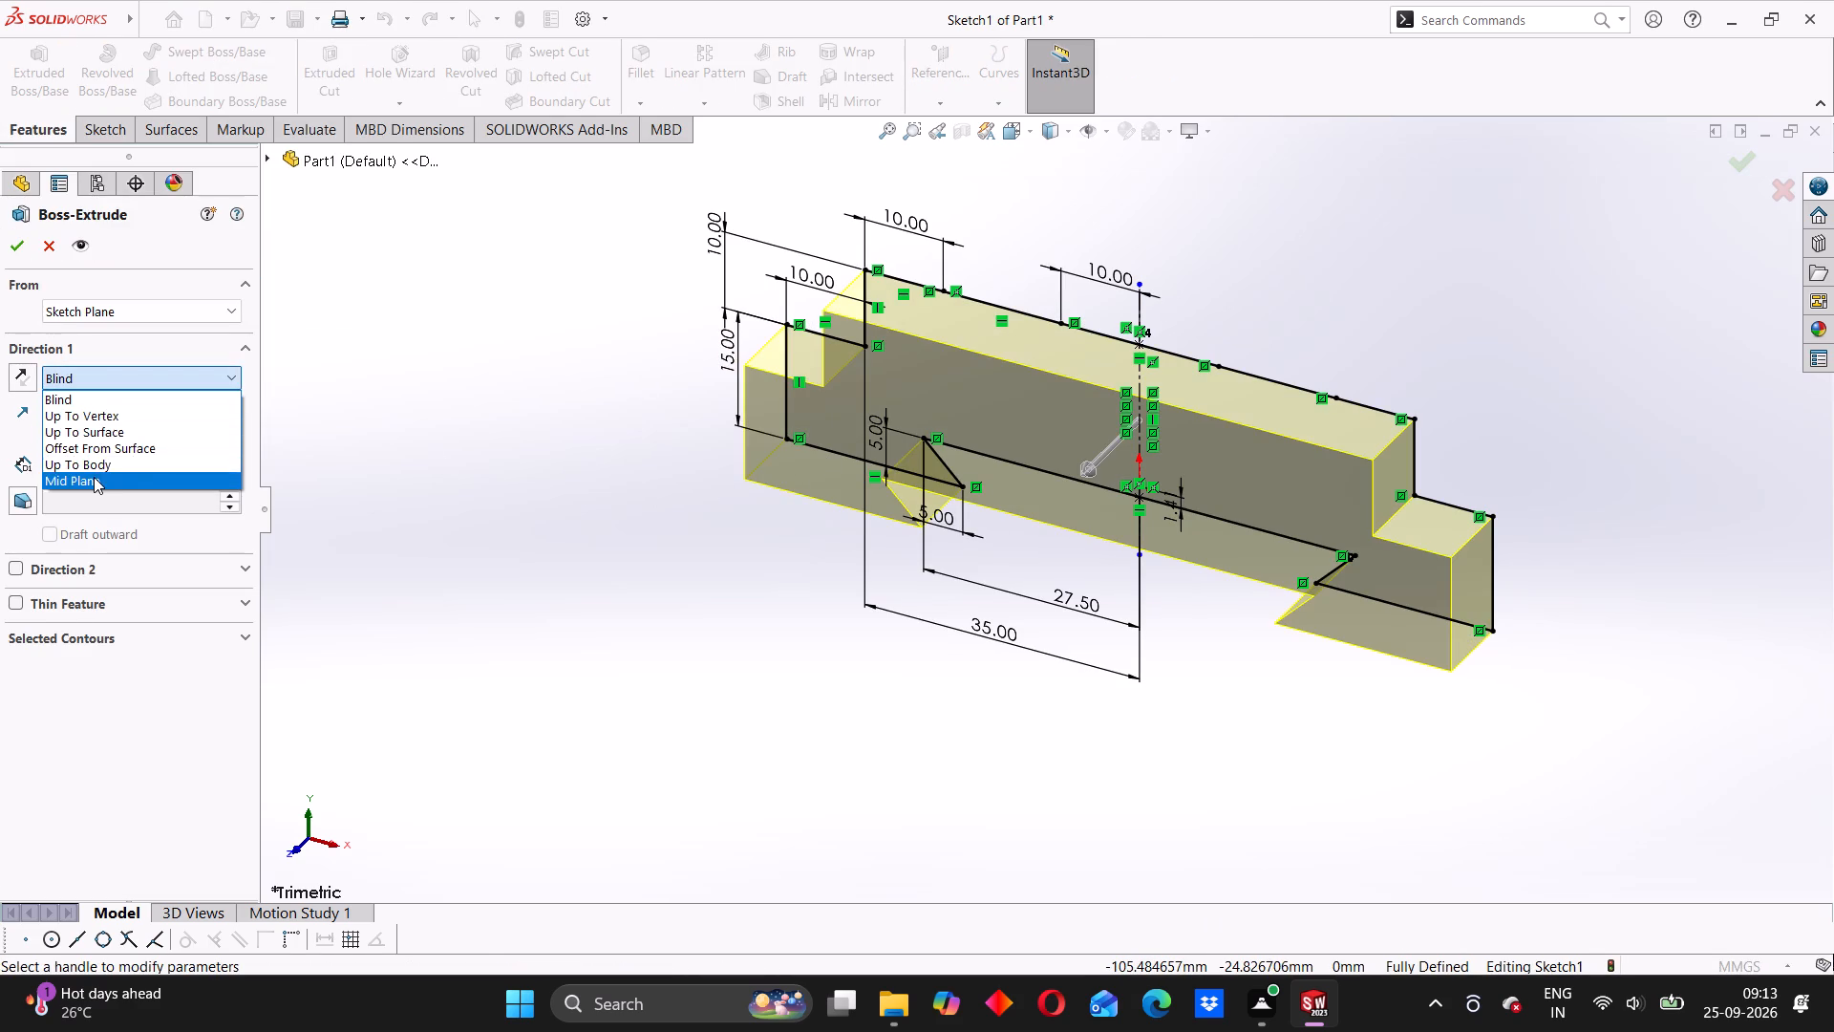
{"action": "left_click", "coordinate": [92, 481]}
{"action": "type", "text": "40"}
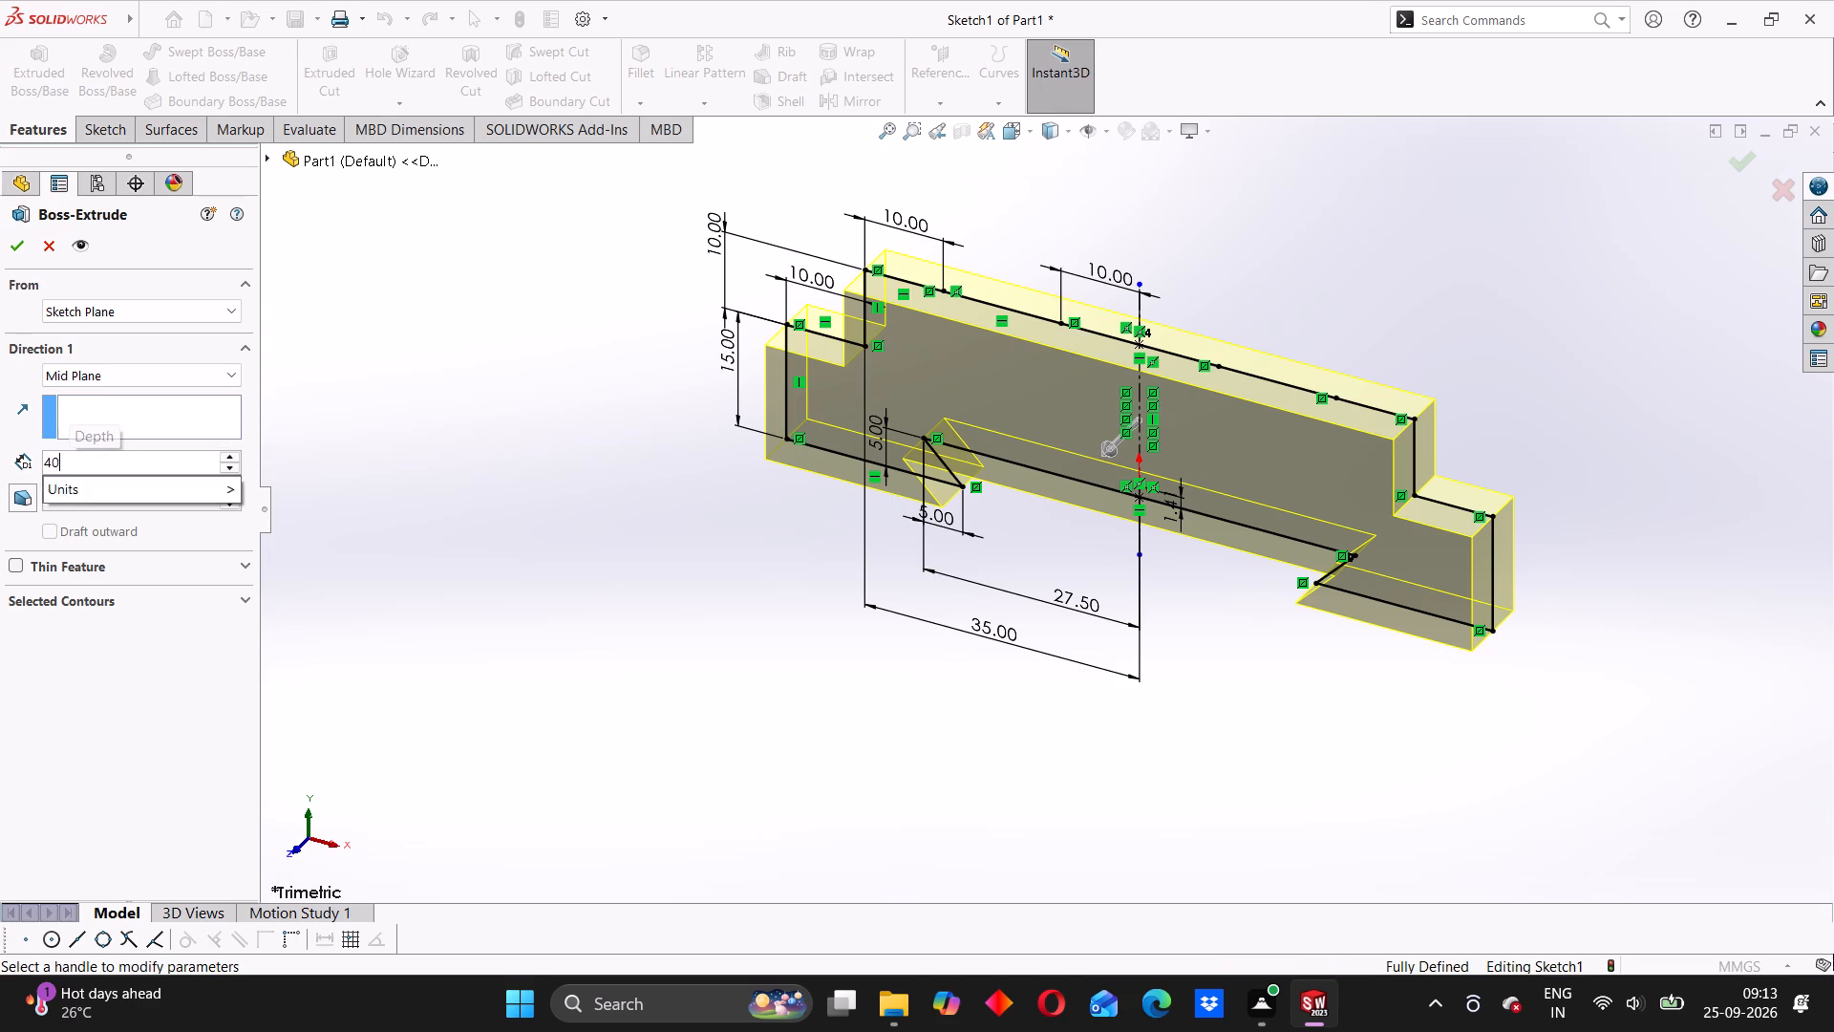
{"action": "key", "text": "Return"}
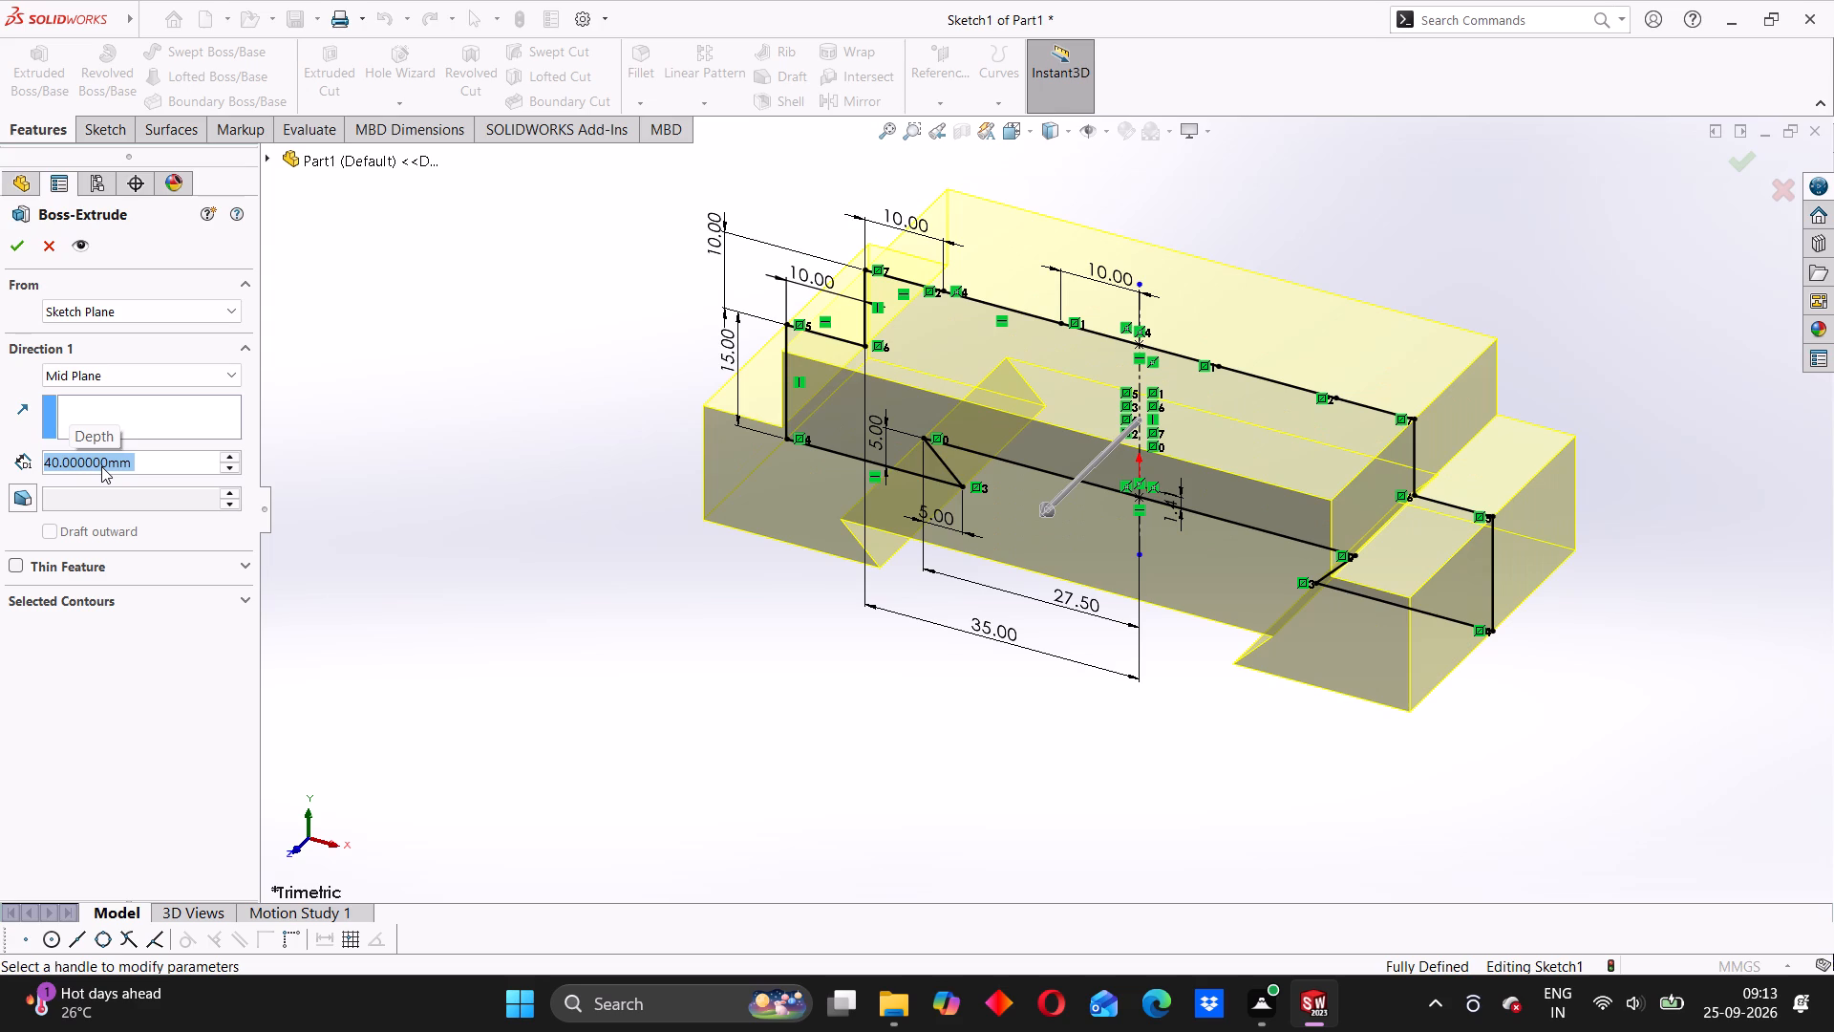
{"action": "left_click", "coordinate": [7, 242]}
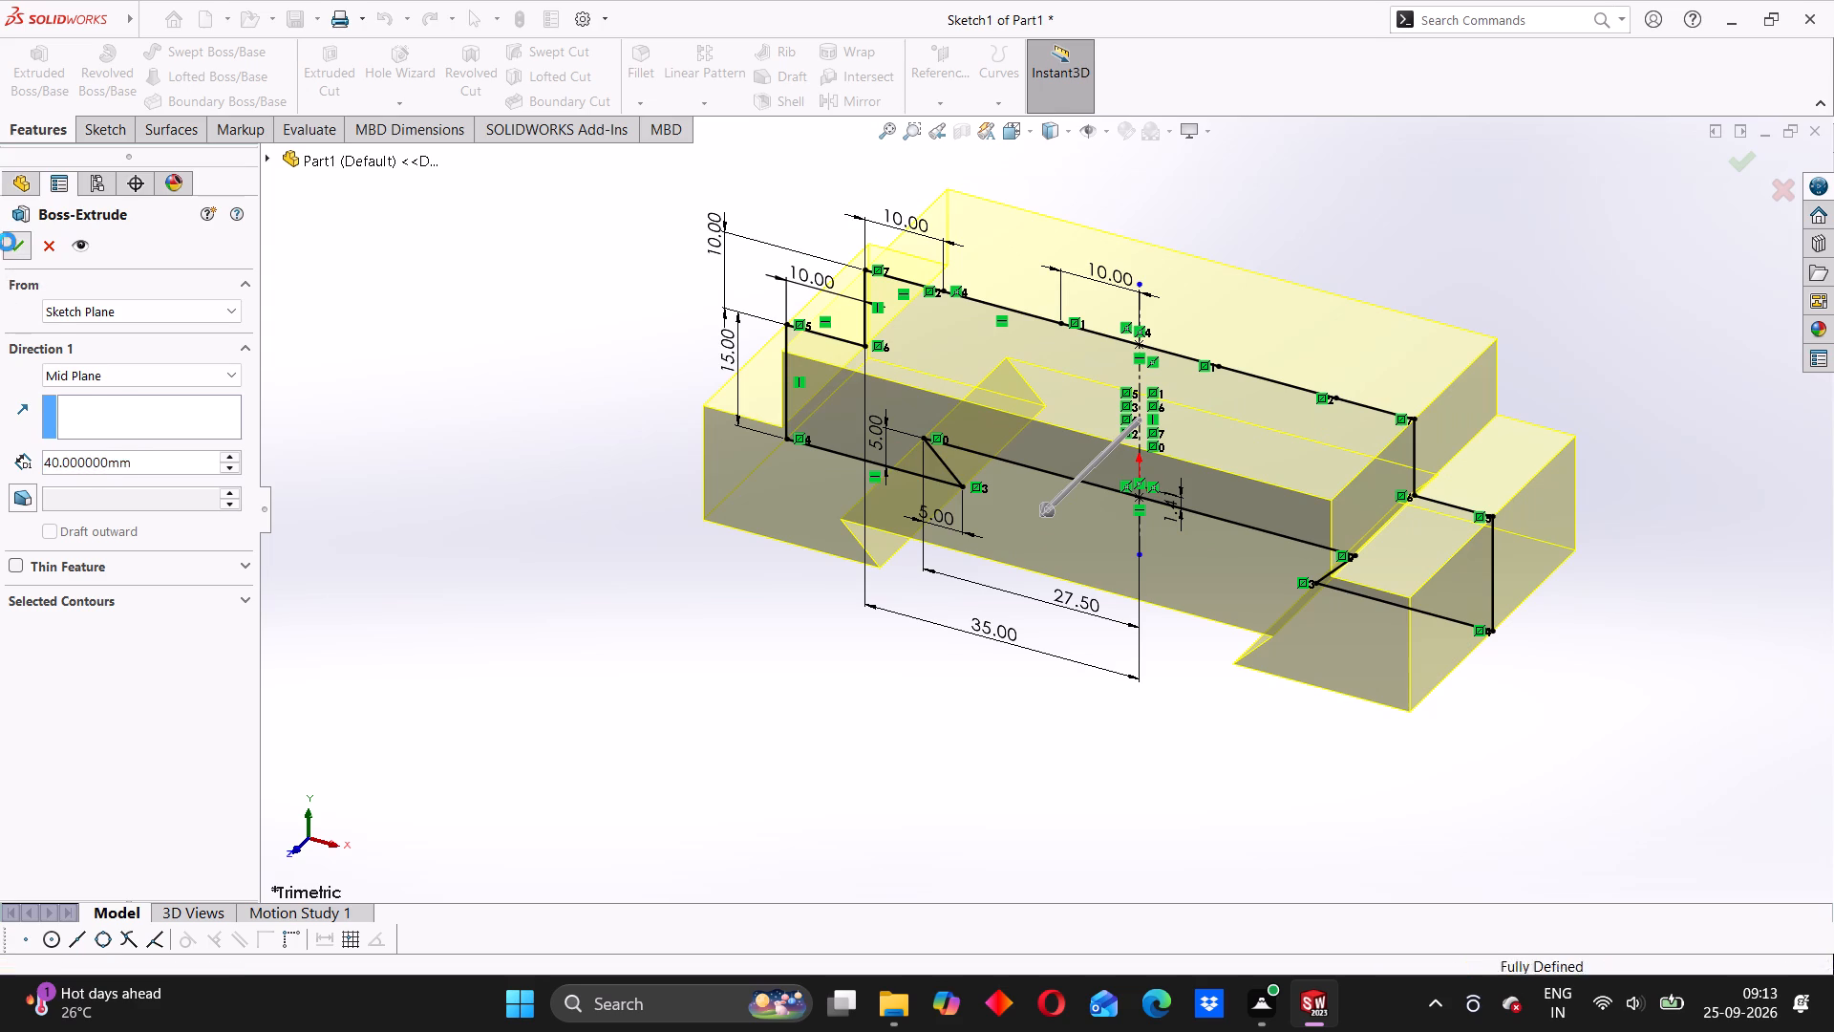
Examine the extruded block from several angles, including the stepped ends and the dovetail slot on its underside.
{"action": "middle_click_drag", "start_coordinate": [941, 734], "coordinate": [1080, 700]}
{"action": "left_click", "coordinate": [922, 666]}
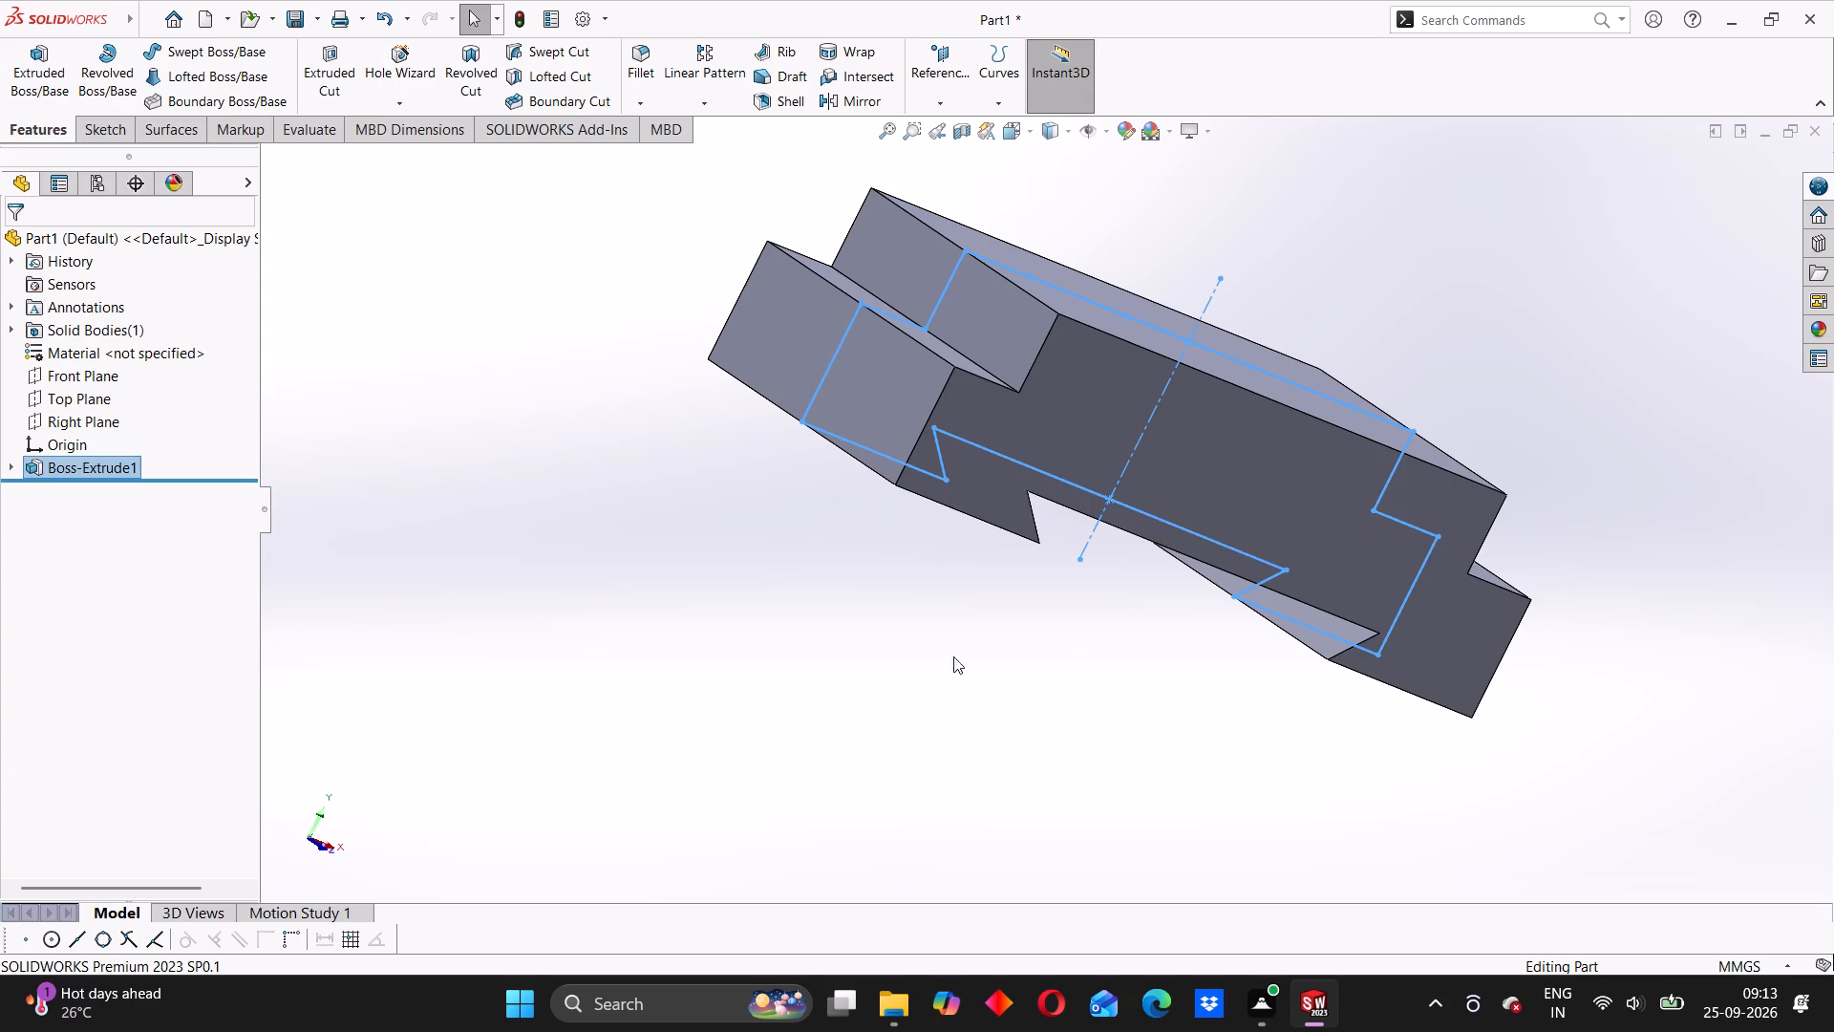
{"action": "middle_click_drag", "start_coordinate": [1065, 627], "coordinate": [968, 641]}
{"action": "scroll", "coordinate": [957, 575], "scroll_direction": "down", "scroll_amount": 2}
{"action": "scroll", "coordinate": [957, 575], "scroll_direction": "up", "scroll_amount": 3}
{"action": "middle_click_drag", "start_coordinate": [1044, 631], "coordinate": [1056, 611]}
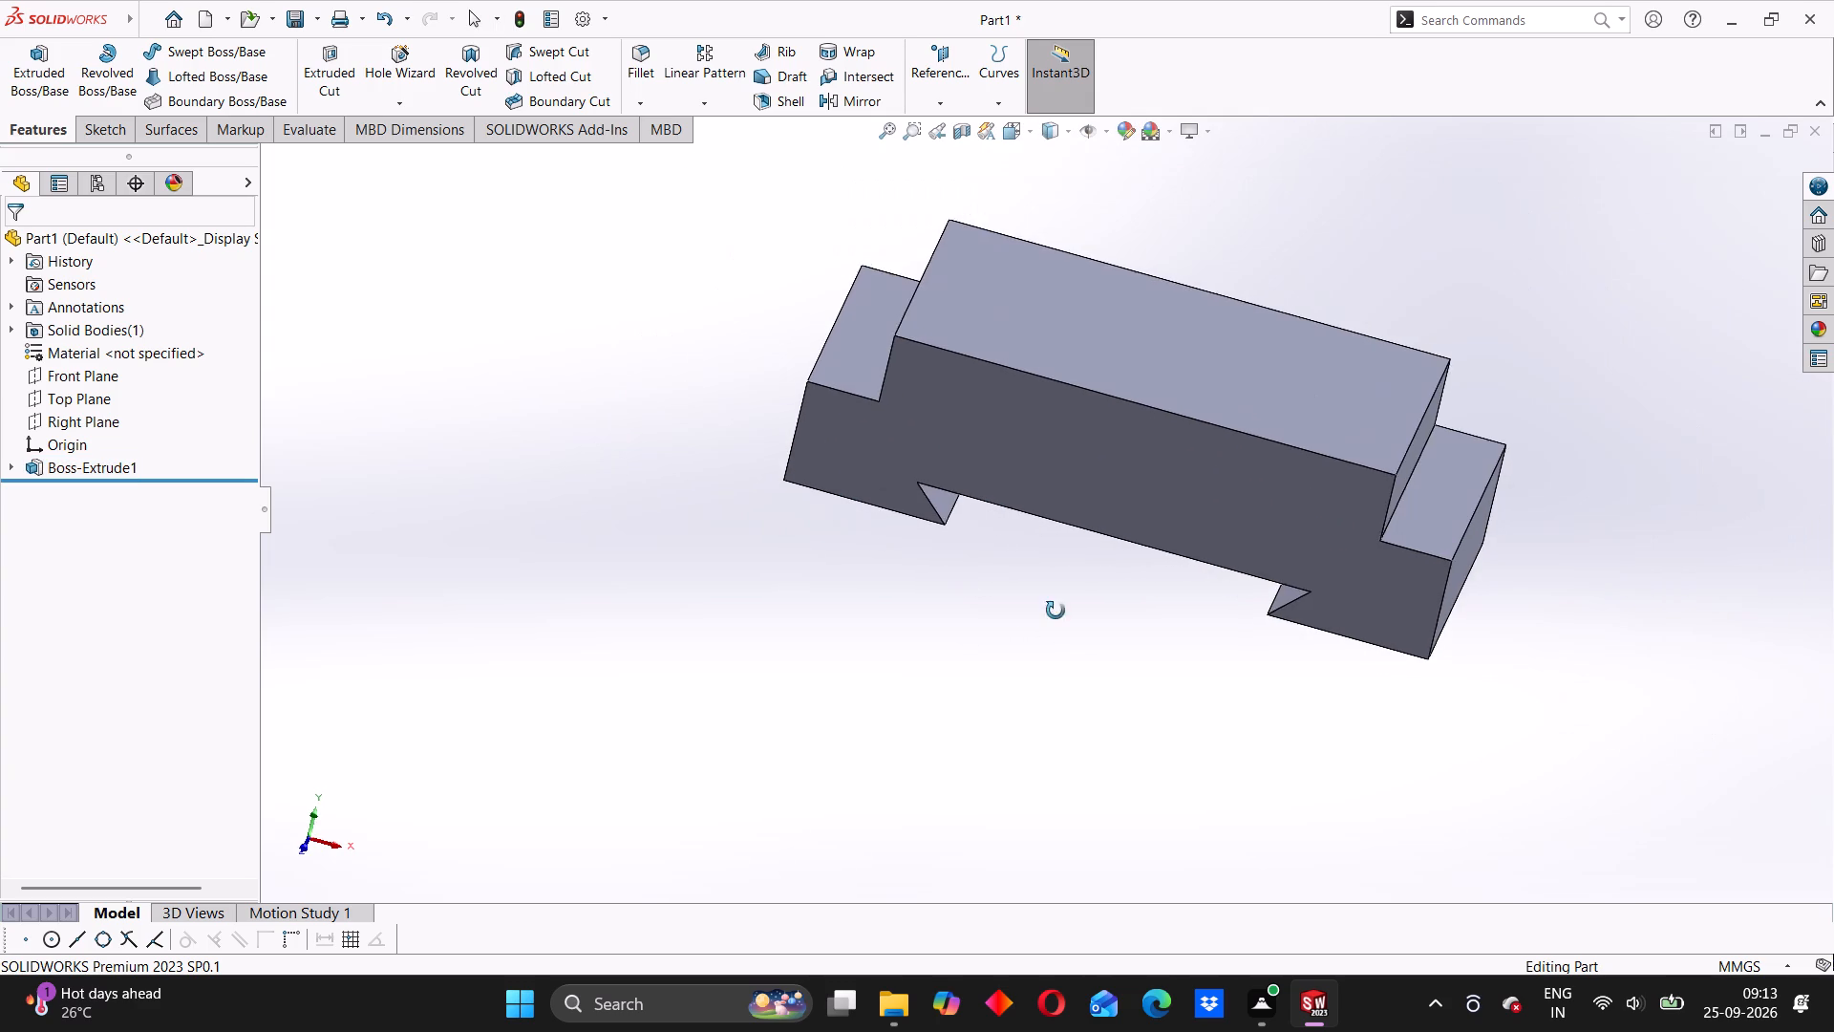
{"action": "middle_click_drag", "start_coordinate": [1056, 611], "coordinate": [1048, 534]}
{"action": "scroll", "coordinate": [1013, 536], "scroll_direction": "down", "scroll_amount": 1}
{"action": "scroll", "coordinate": [1013, 537], "scroll_direction": "up", "scroll_amount": 1}
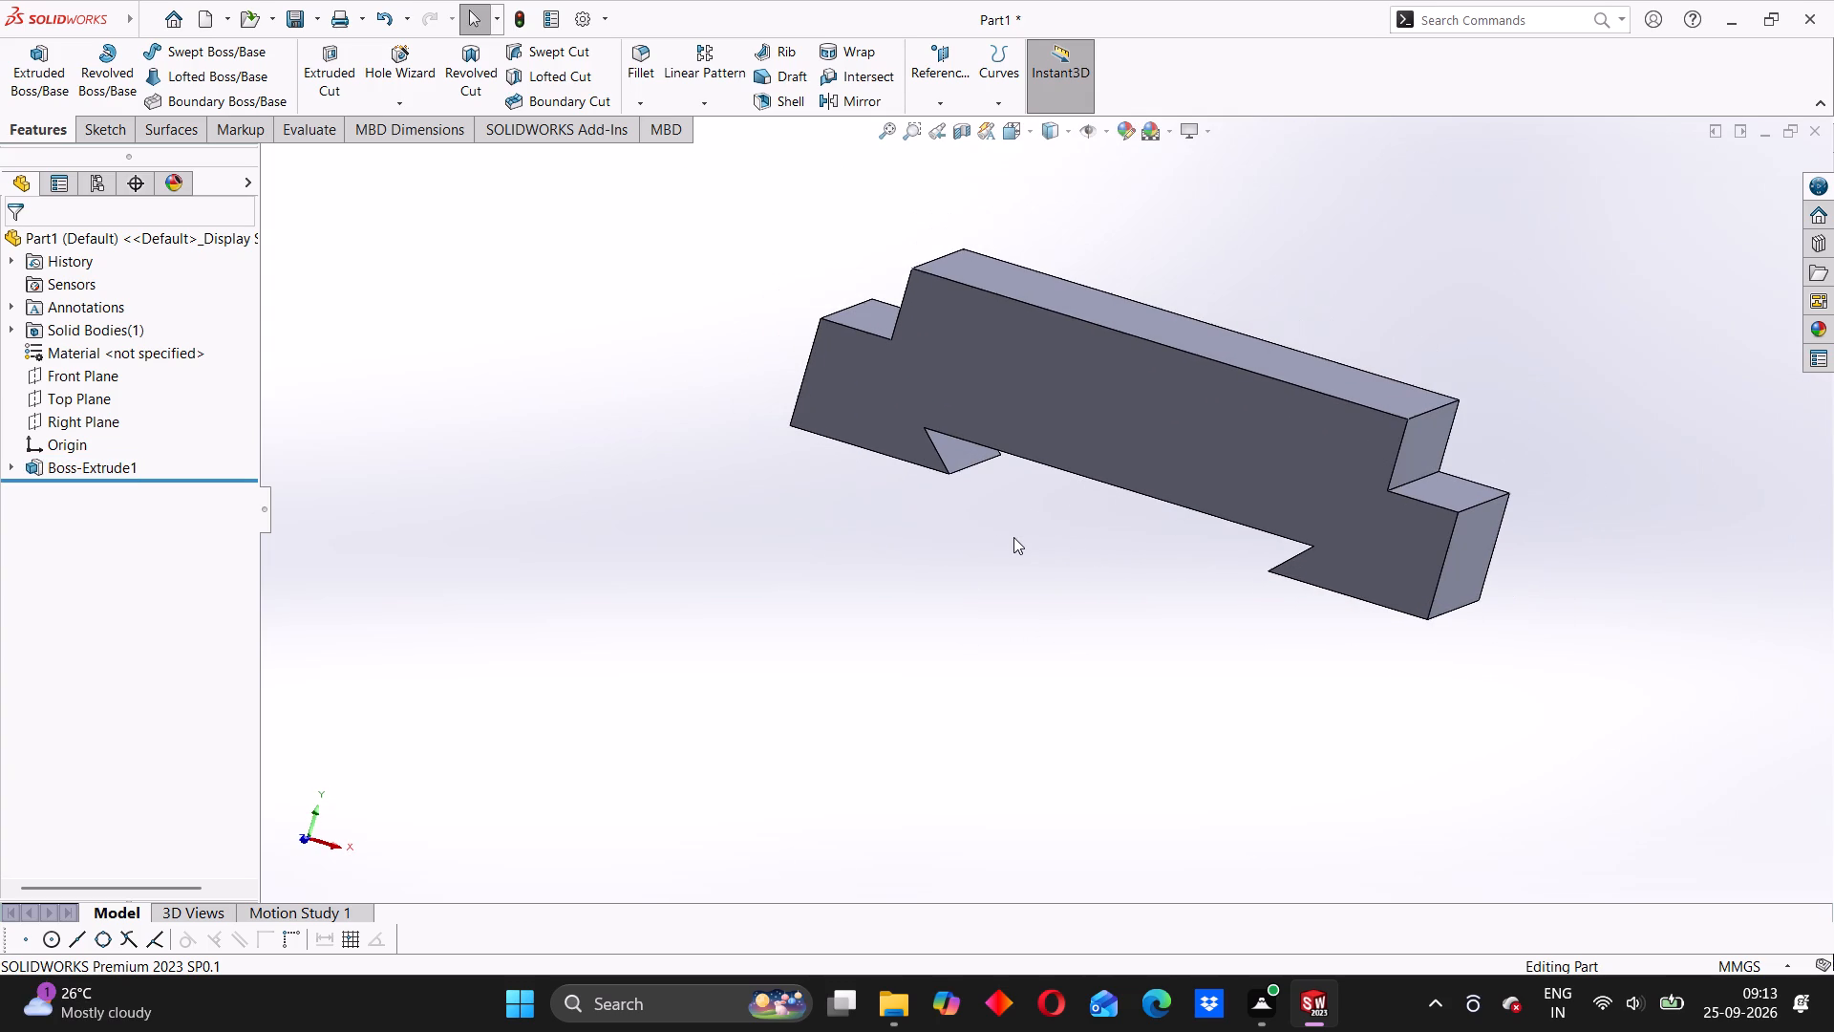
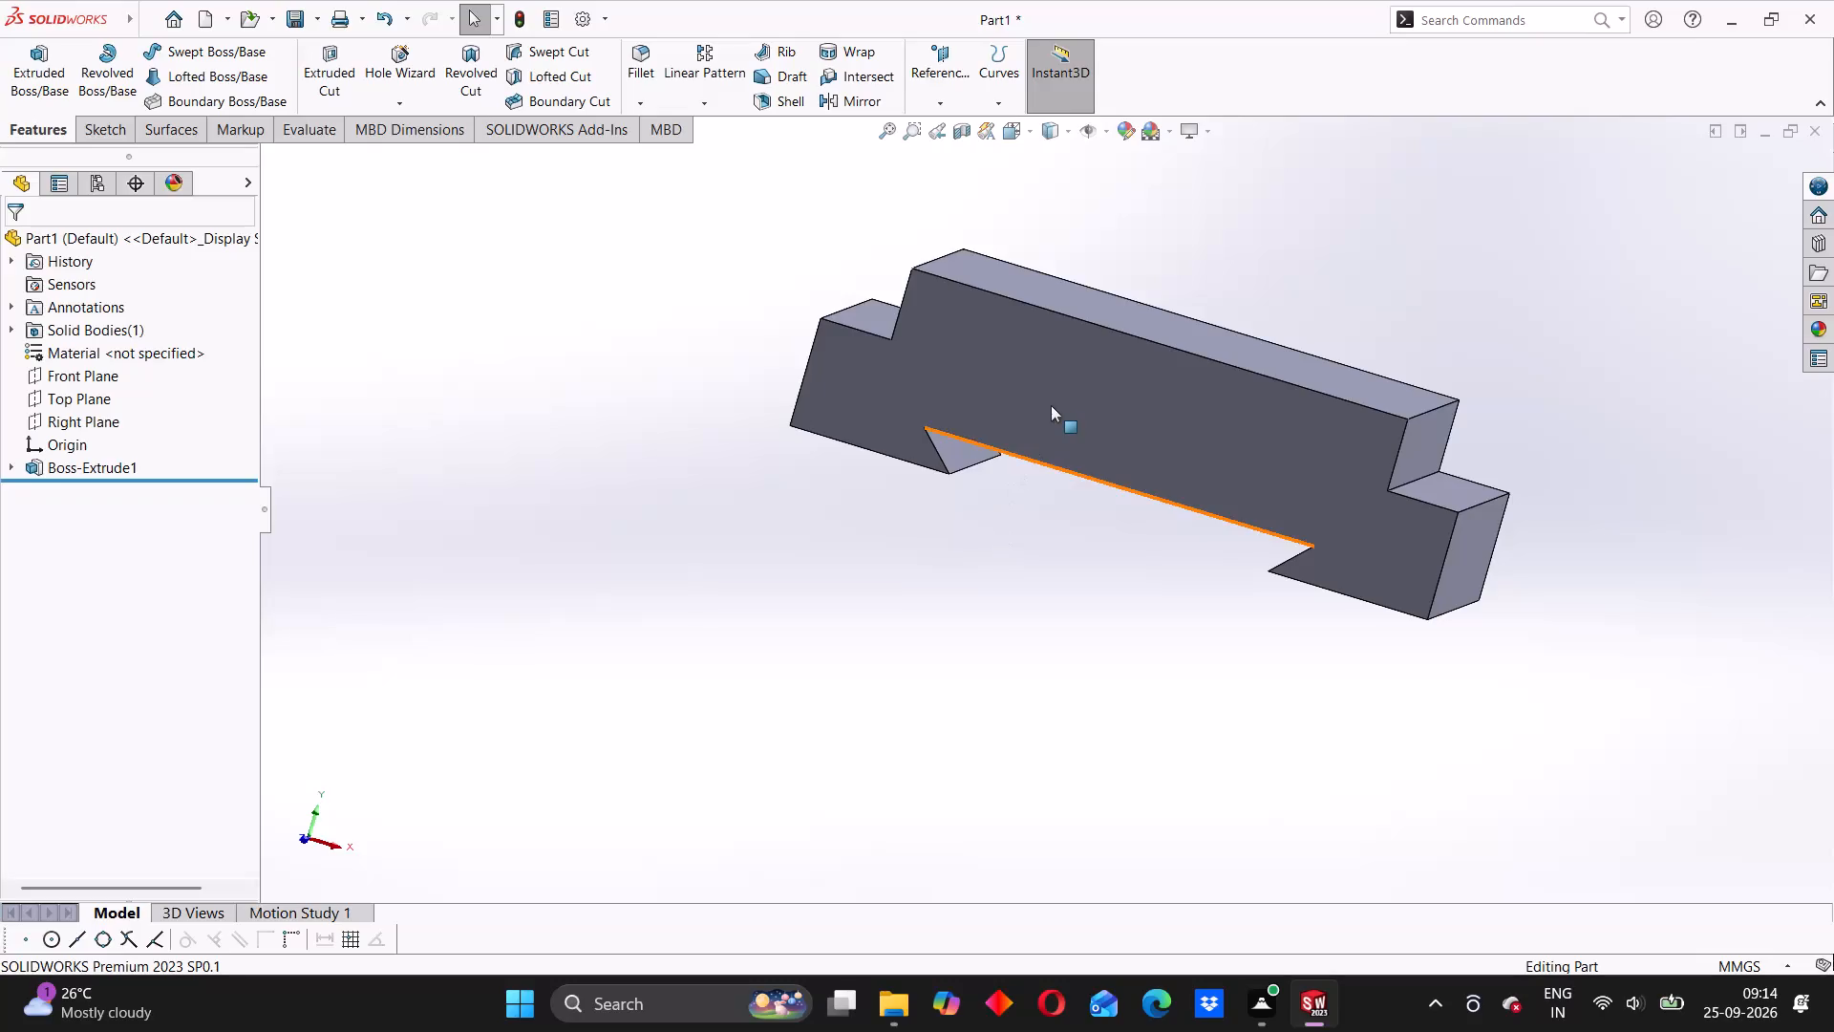
Open a new sketch on the block's front profile face.
{"action": "left_click", "coordinate": [1051, 395]}
{"action": "left_click", "coordinate": [1131, 345]}
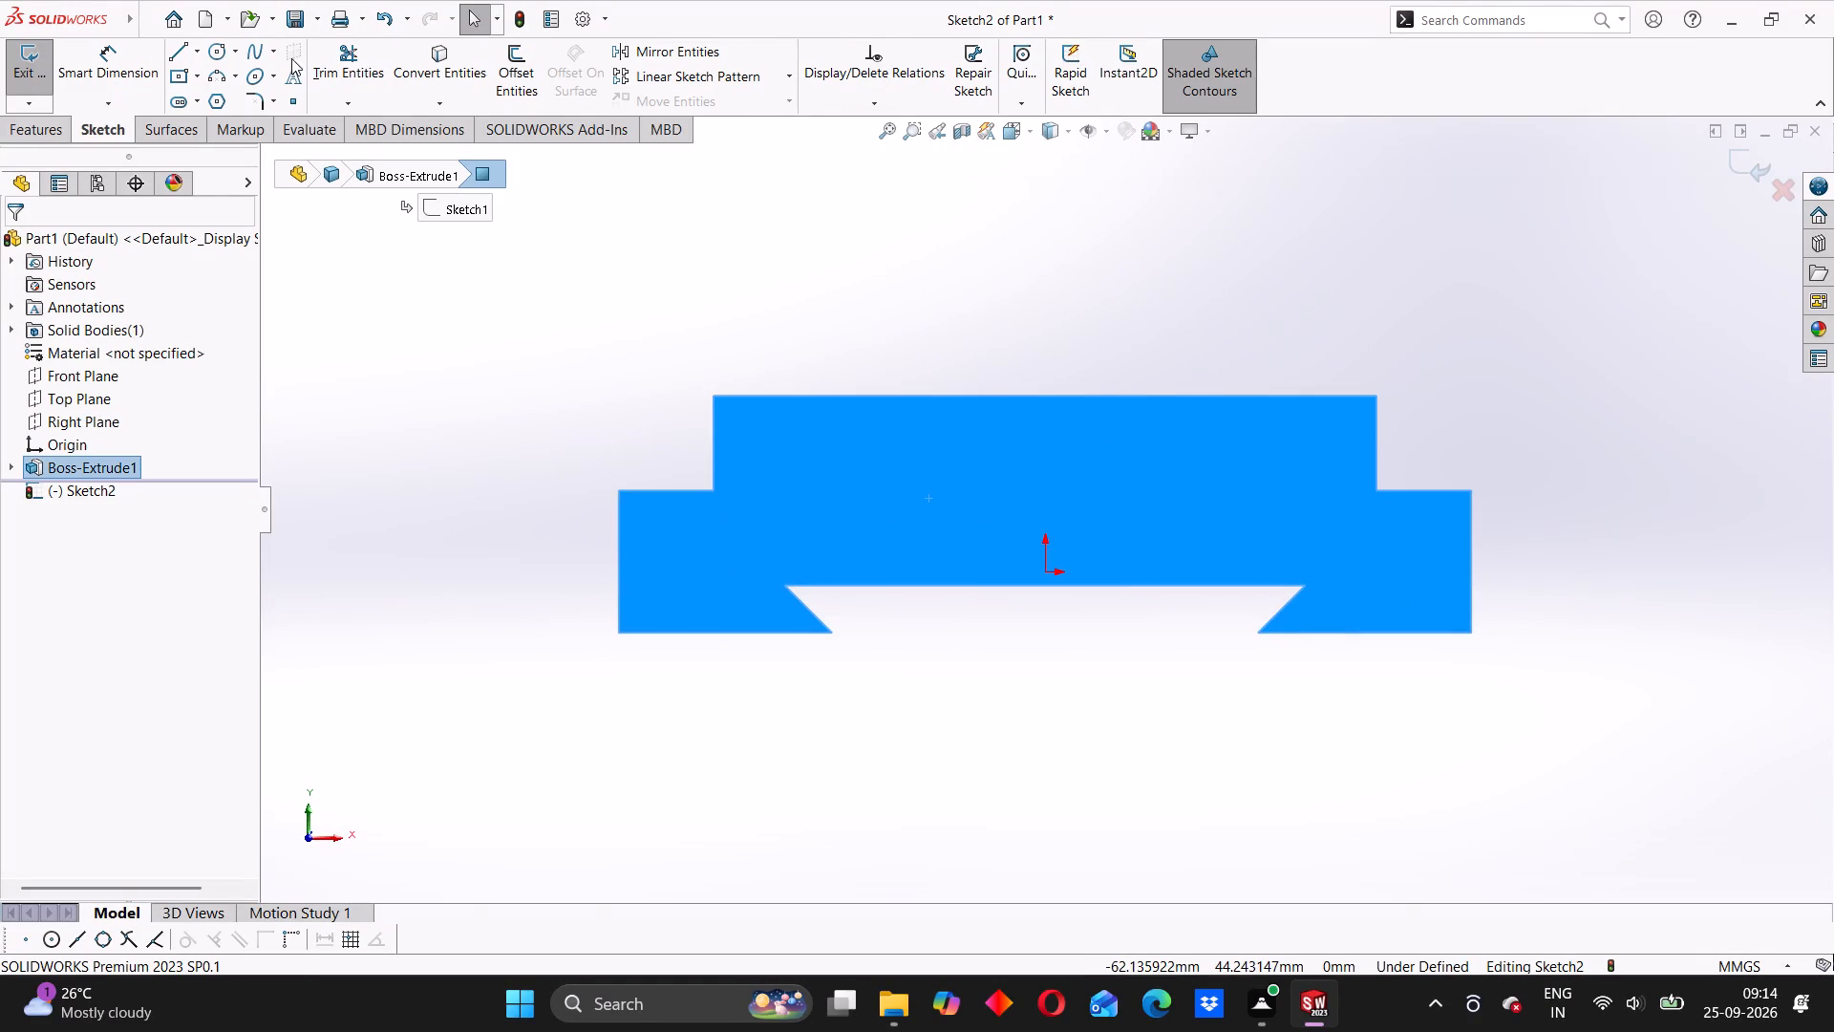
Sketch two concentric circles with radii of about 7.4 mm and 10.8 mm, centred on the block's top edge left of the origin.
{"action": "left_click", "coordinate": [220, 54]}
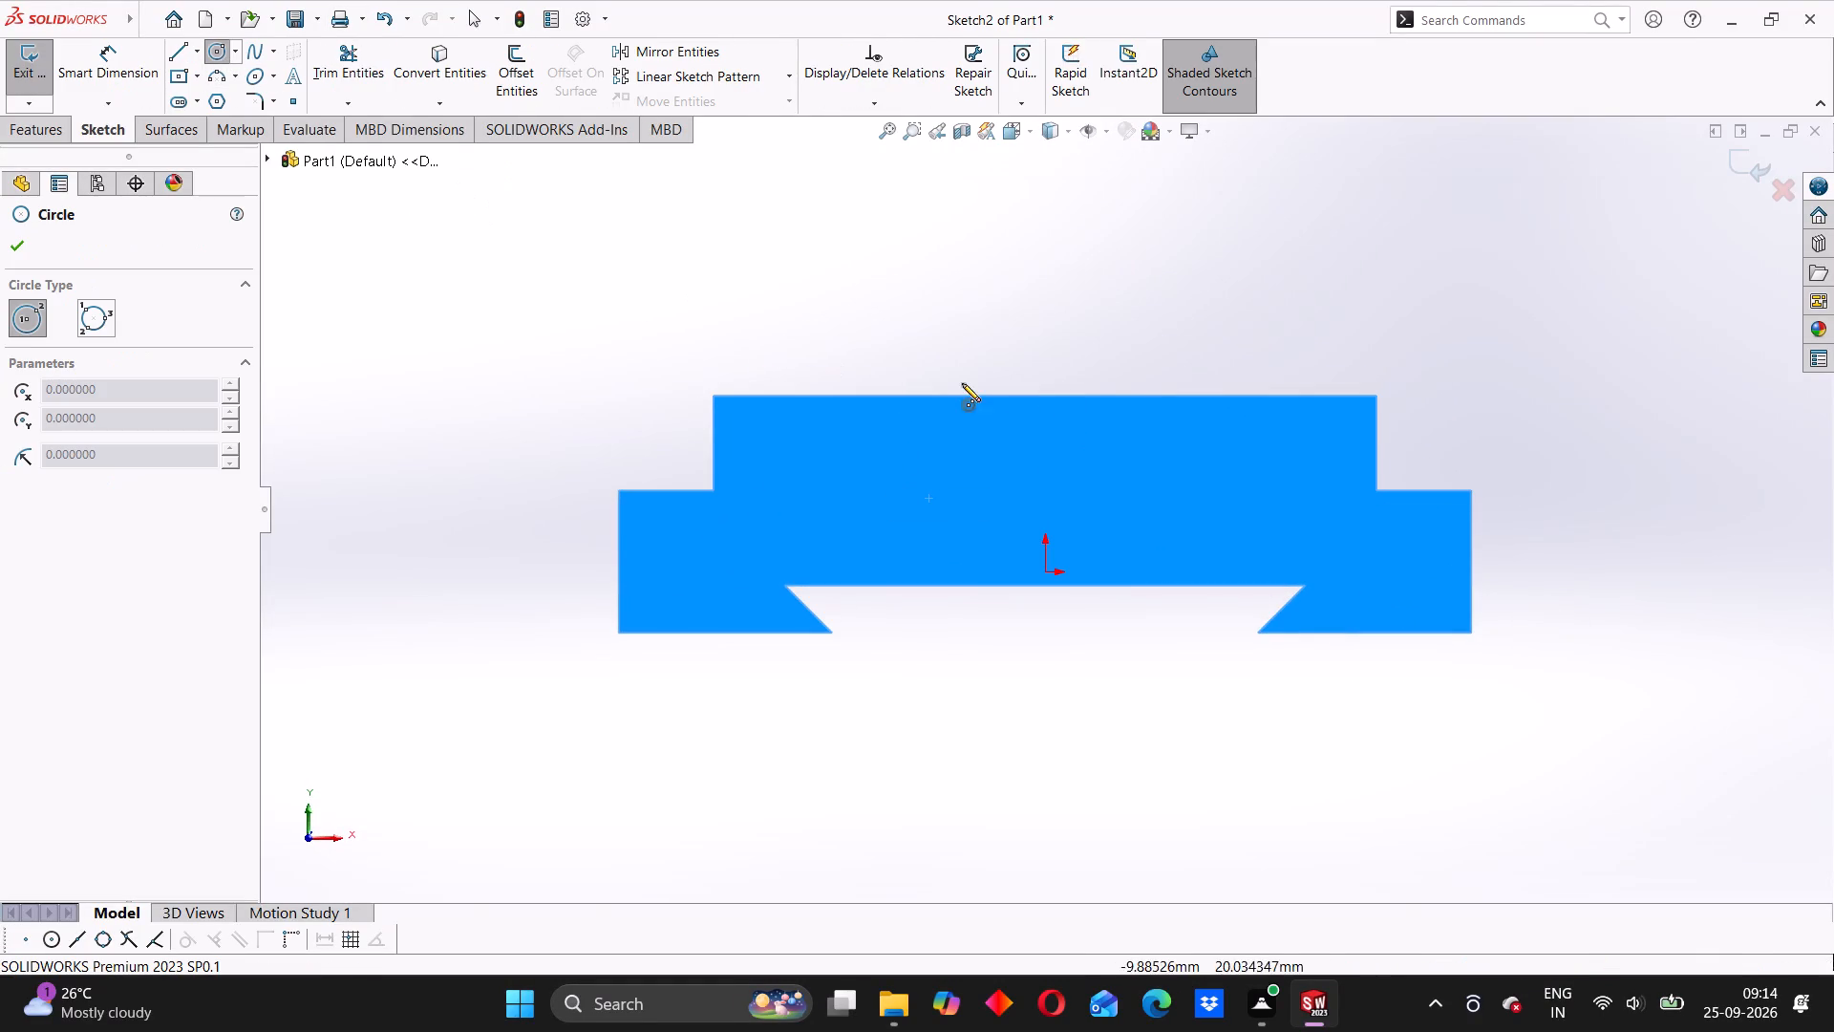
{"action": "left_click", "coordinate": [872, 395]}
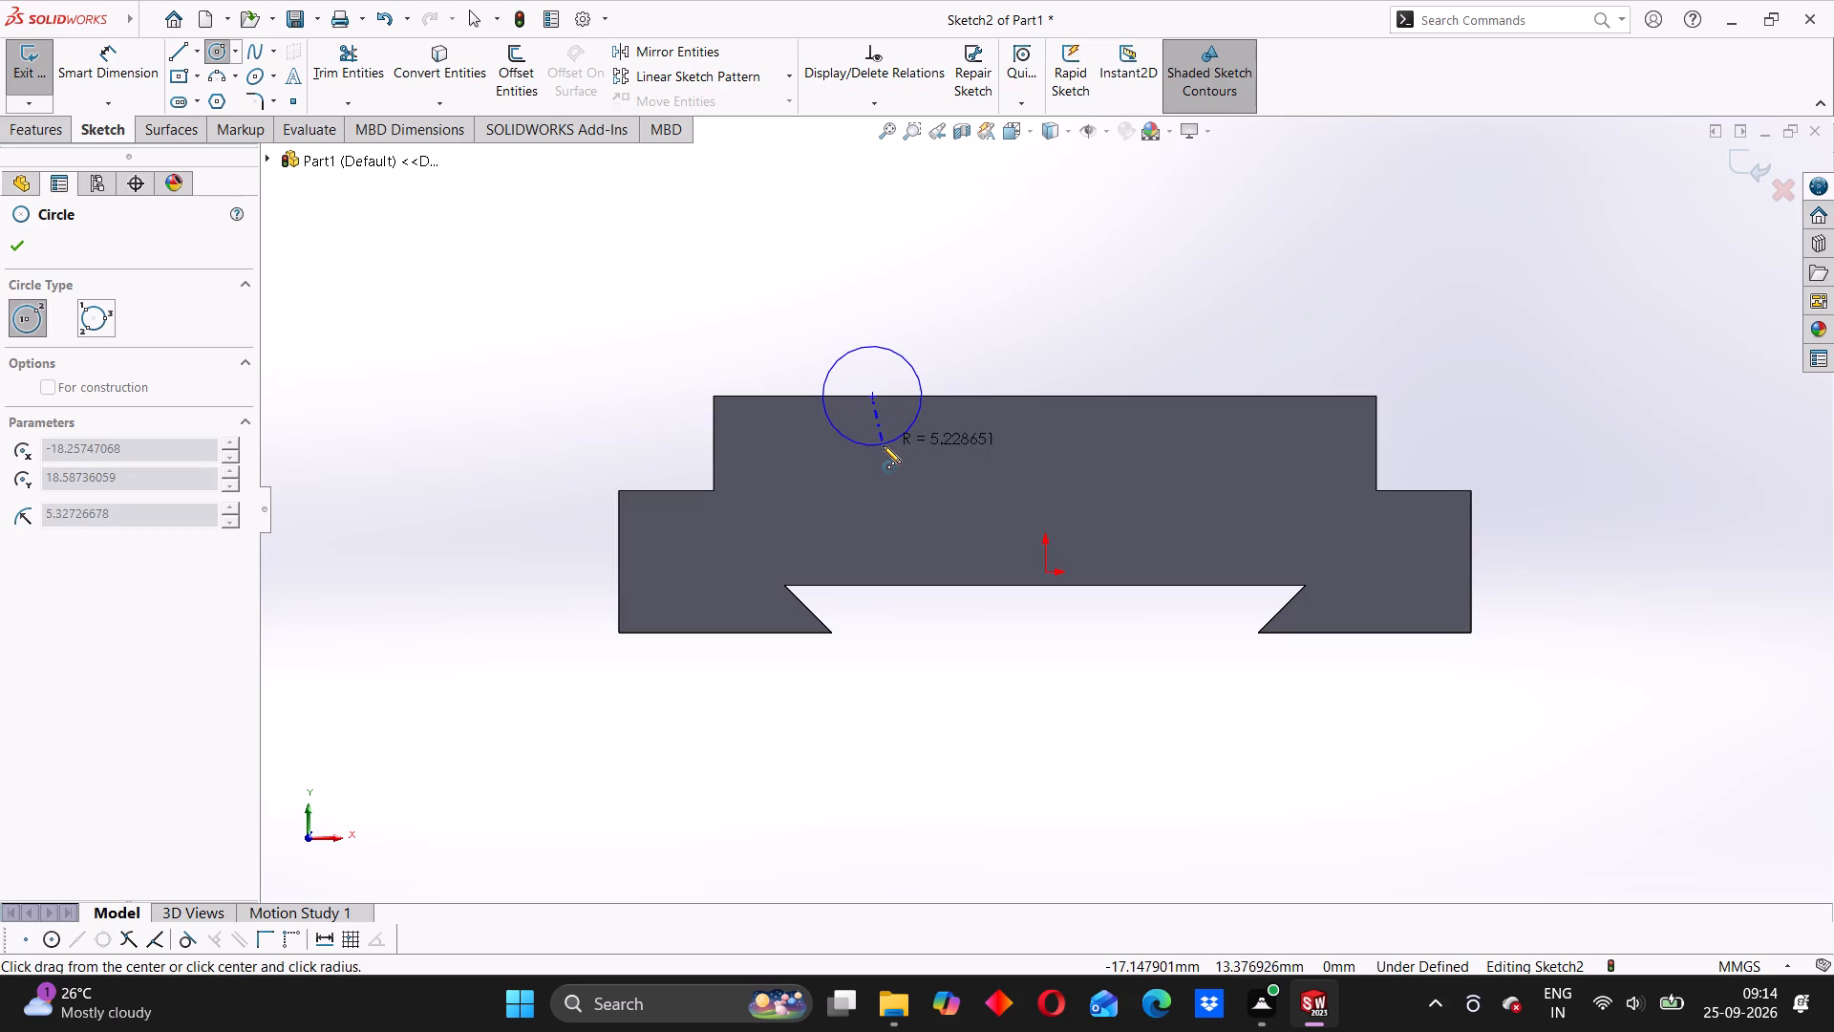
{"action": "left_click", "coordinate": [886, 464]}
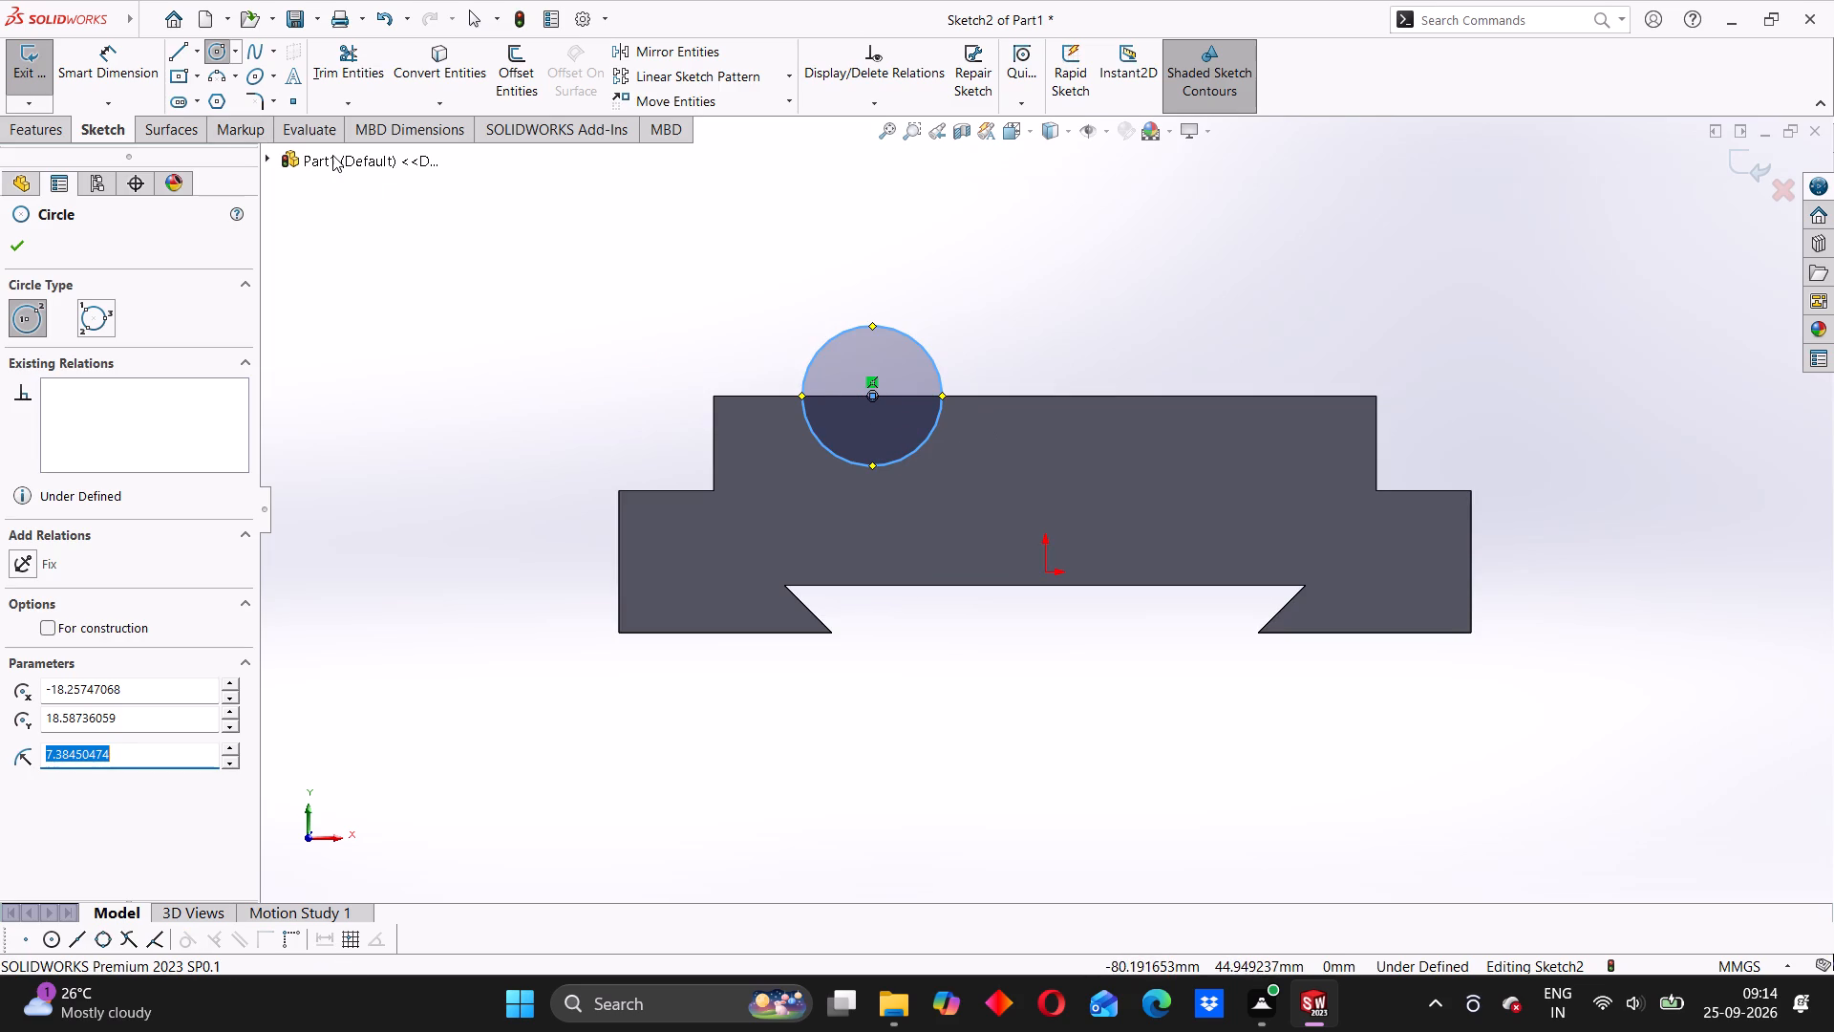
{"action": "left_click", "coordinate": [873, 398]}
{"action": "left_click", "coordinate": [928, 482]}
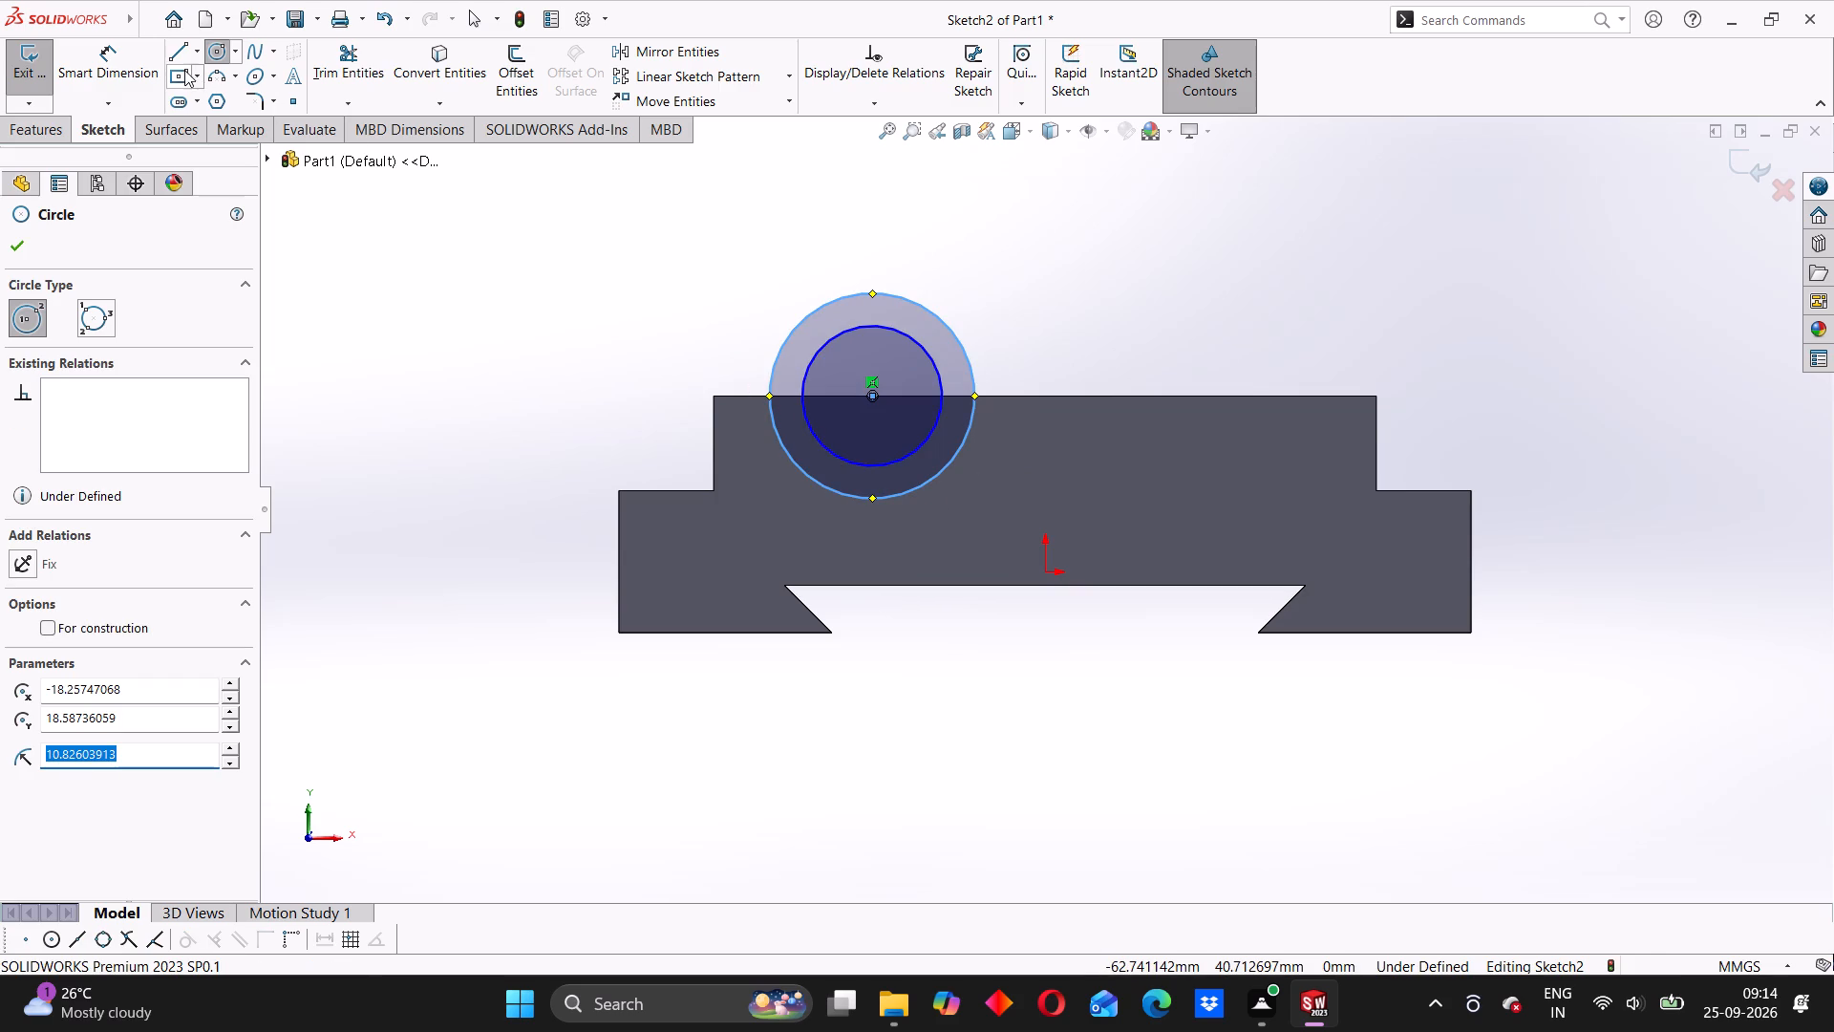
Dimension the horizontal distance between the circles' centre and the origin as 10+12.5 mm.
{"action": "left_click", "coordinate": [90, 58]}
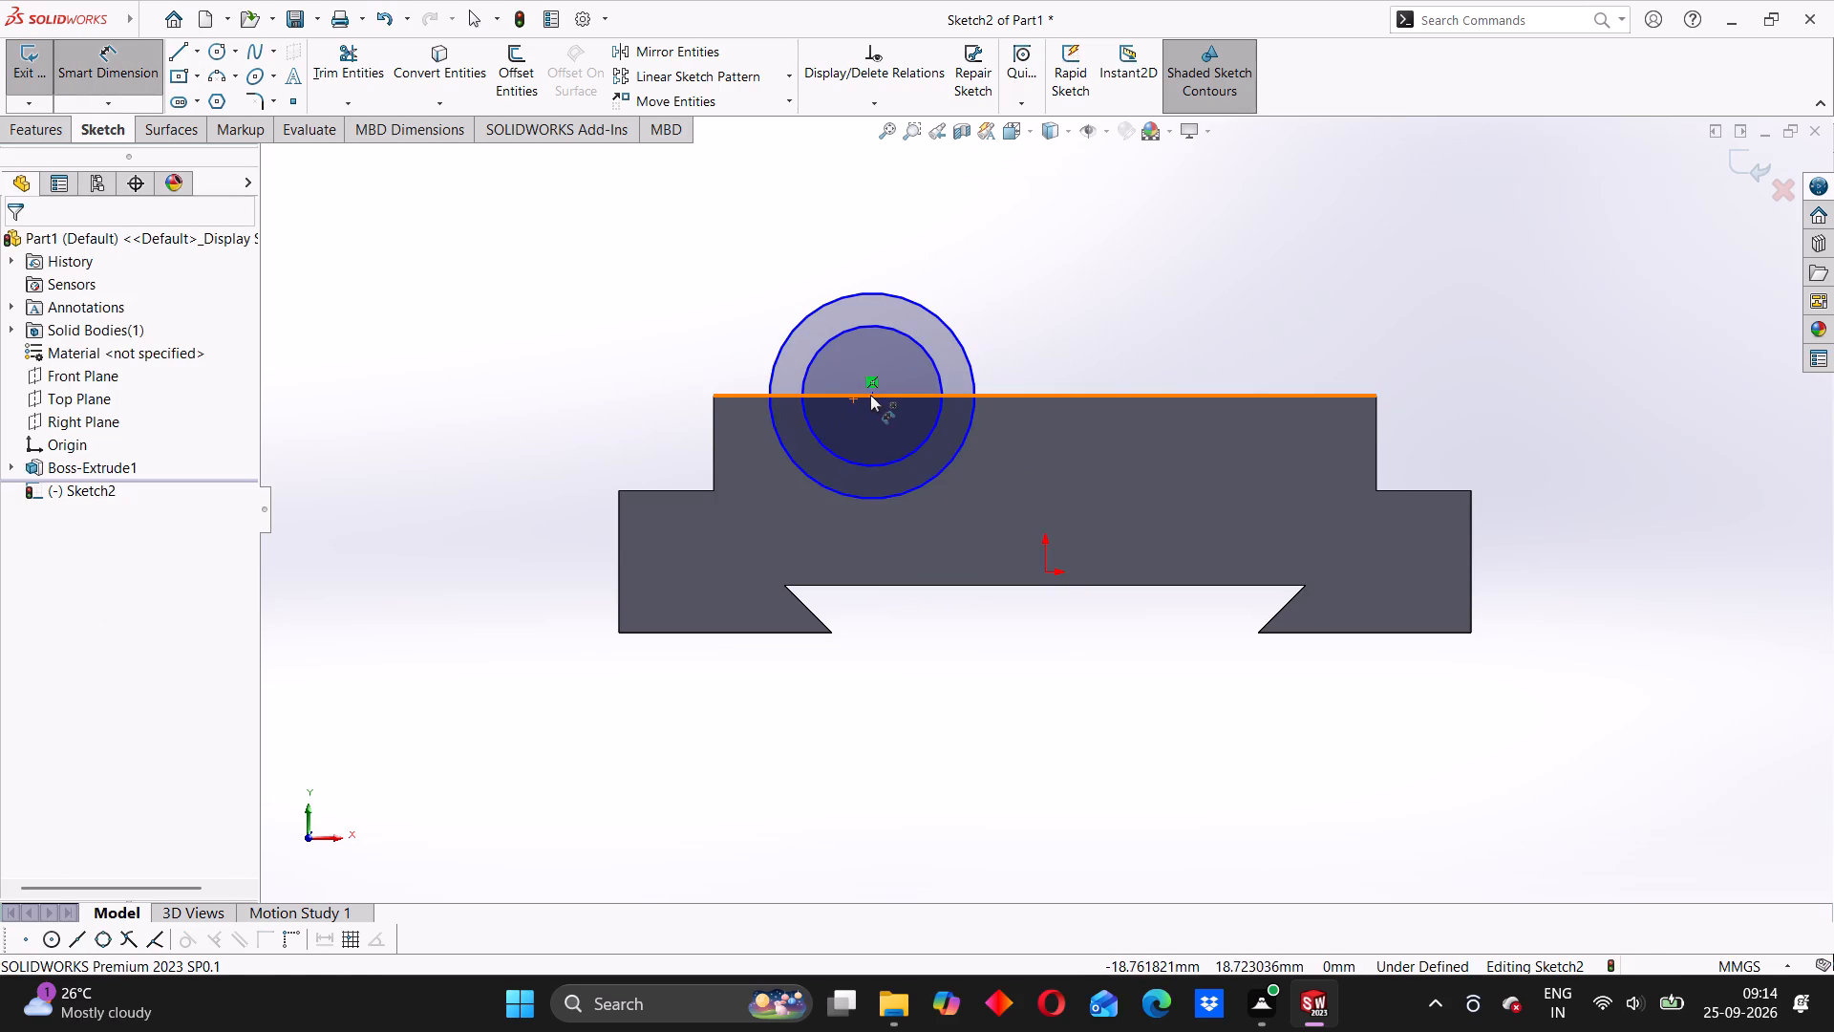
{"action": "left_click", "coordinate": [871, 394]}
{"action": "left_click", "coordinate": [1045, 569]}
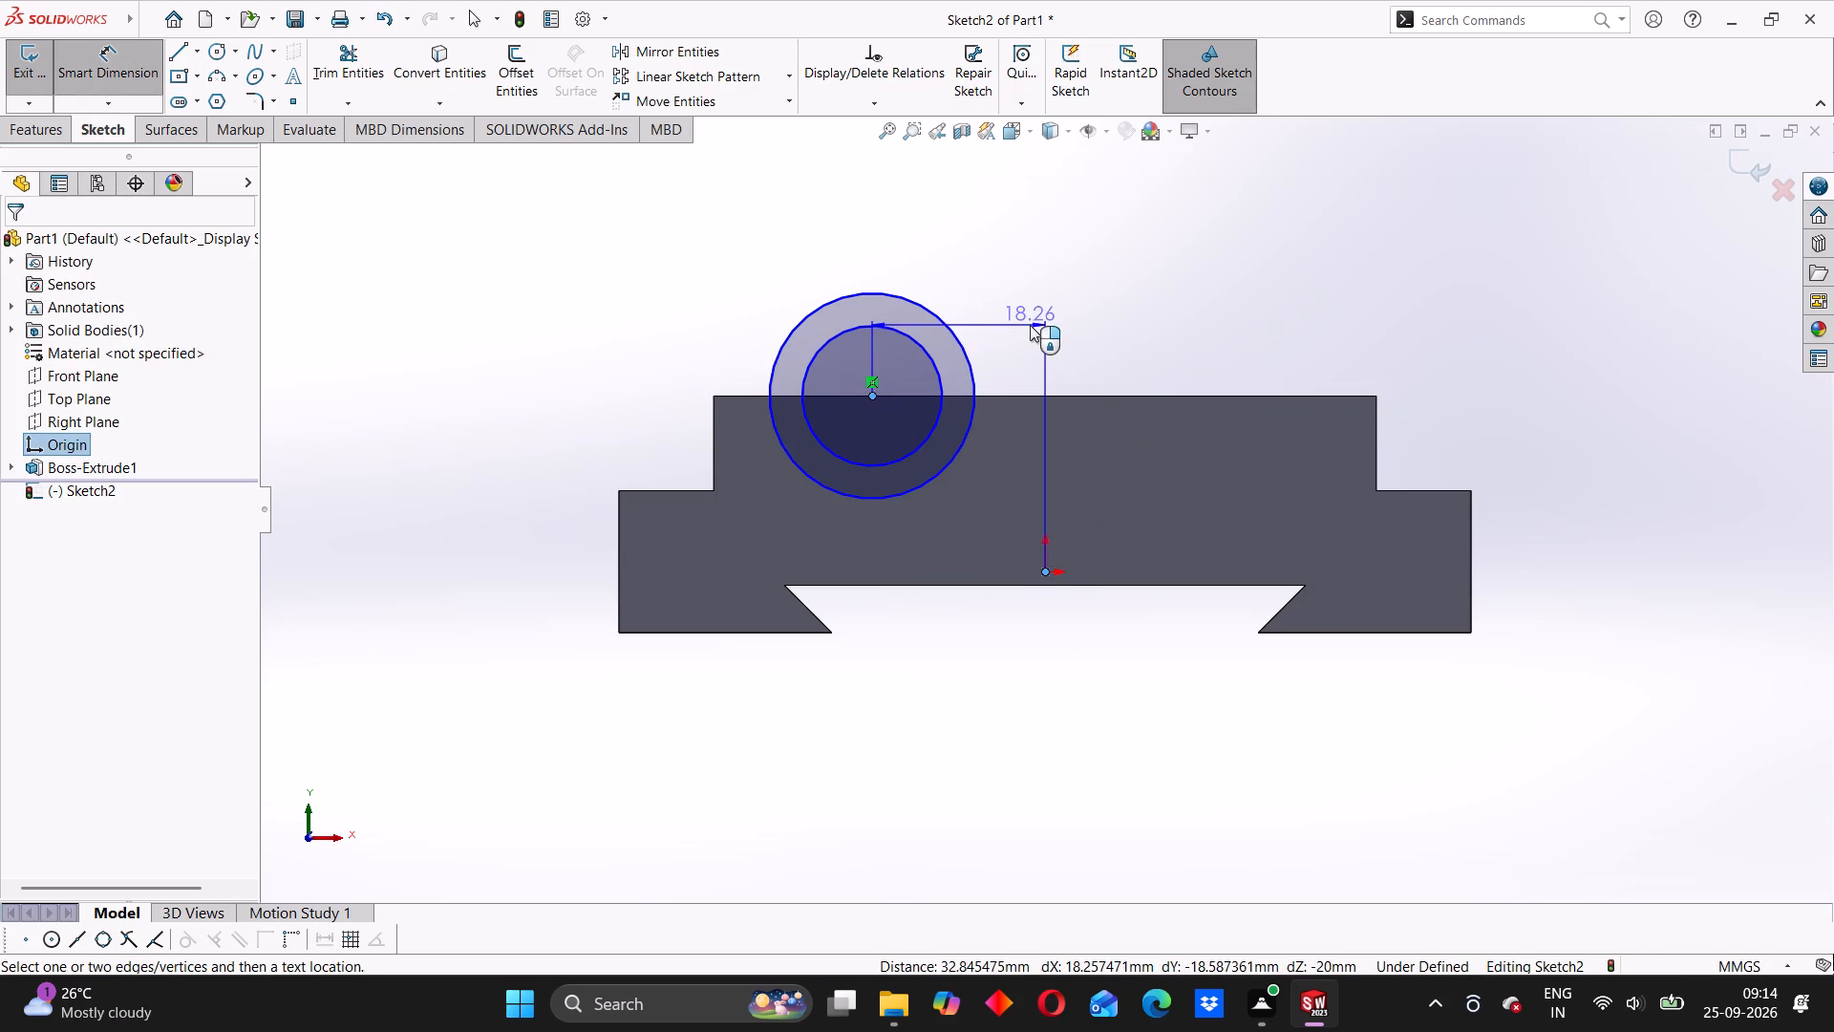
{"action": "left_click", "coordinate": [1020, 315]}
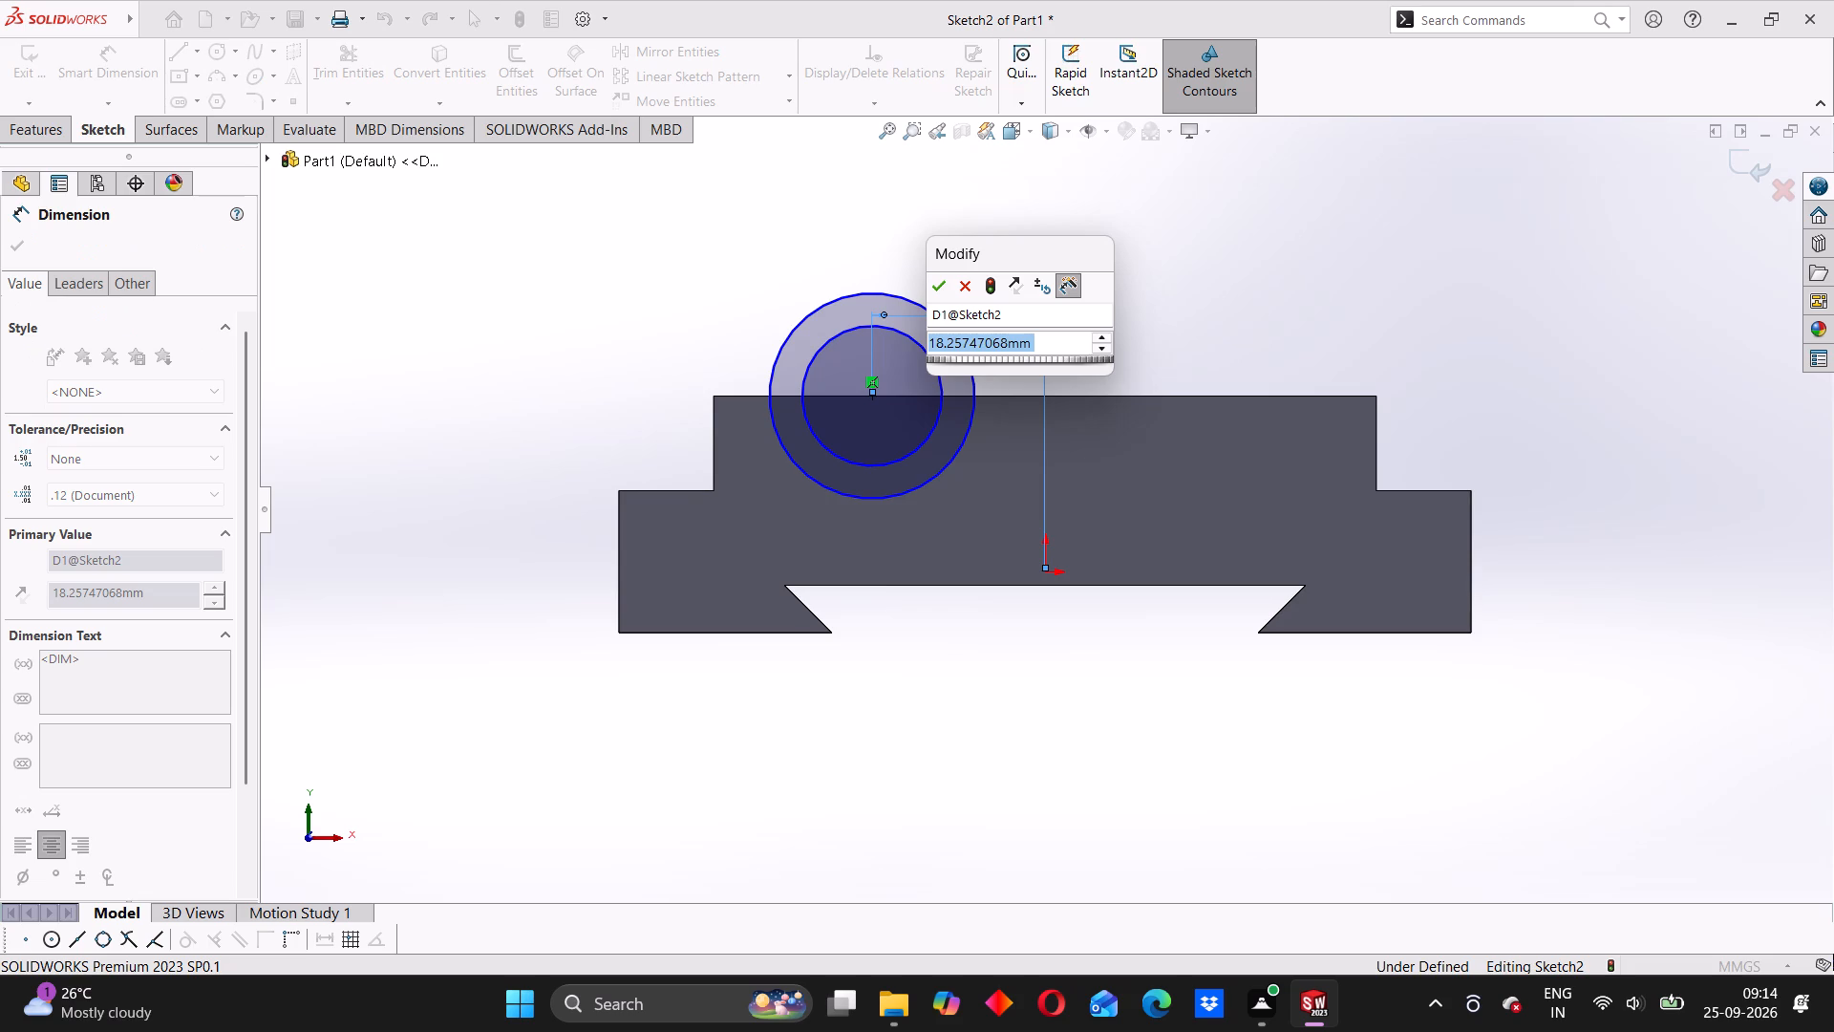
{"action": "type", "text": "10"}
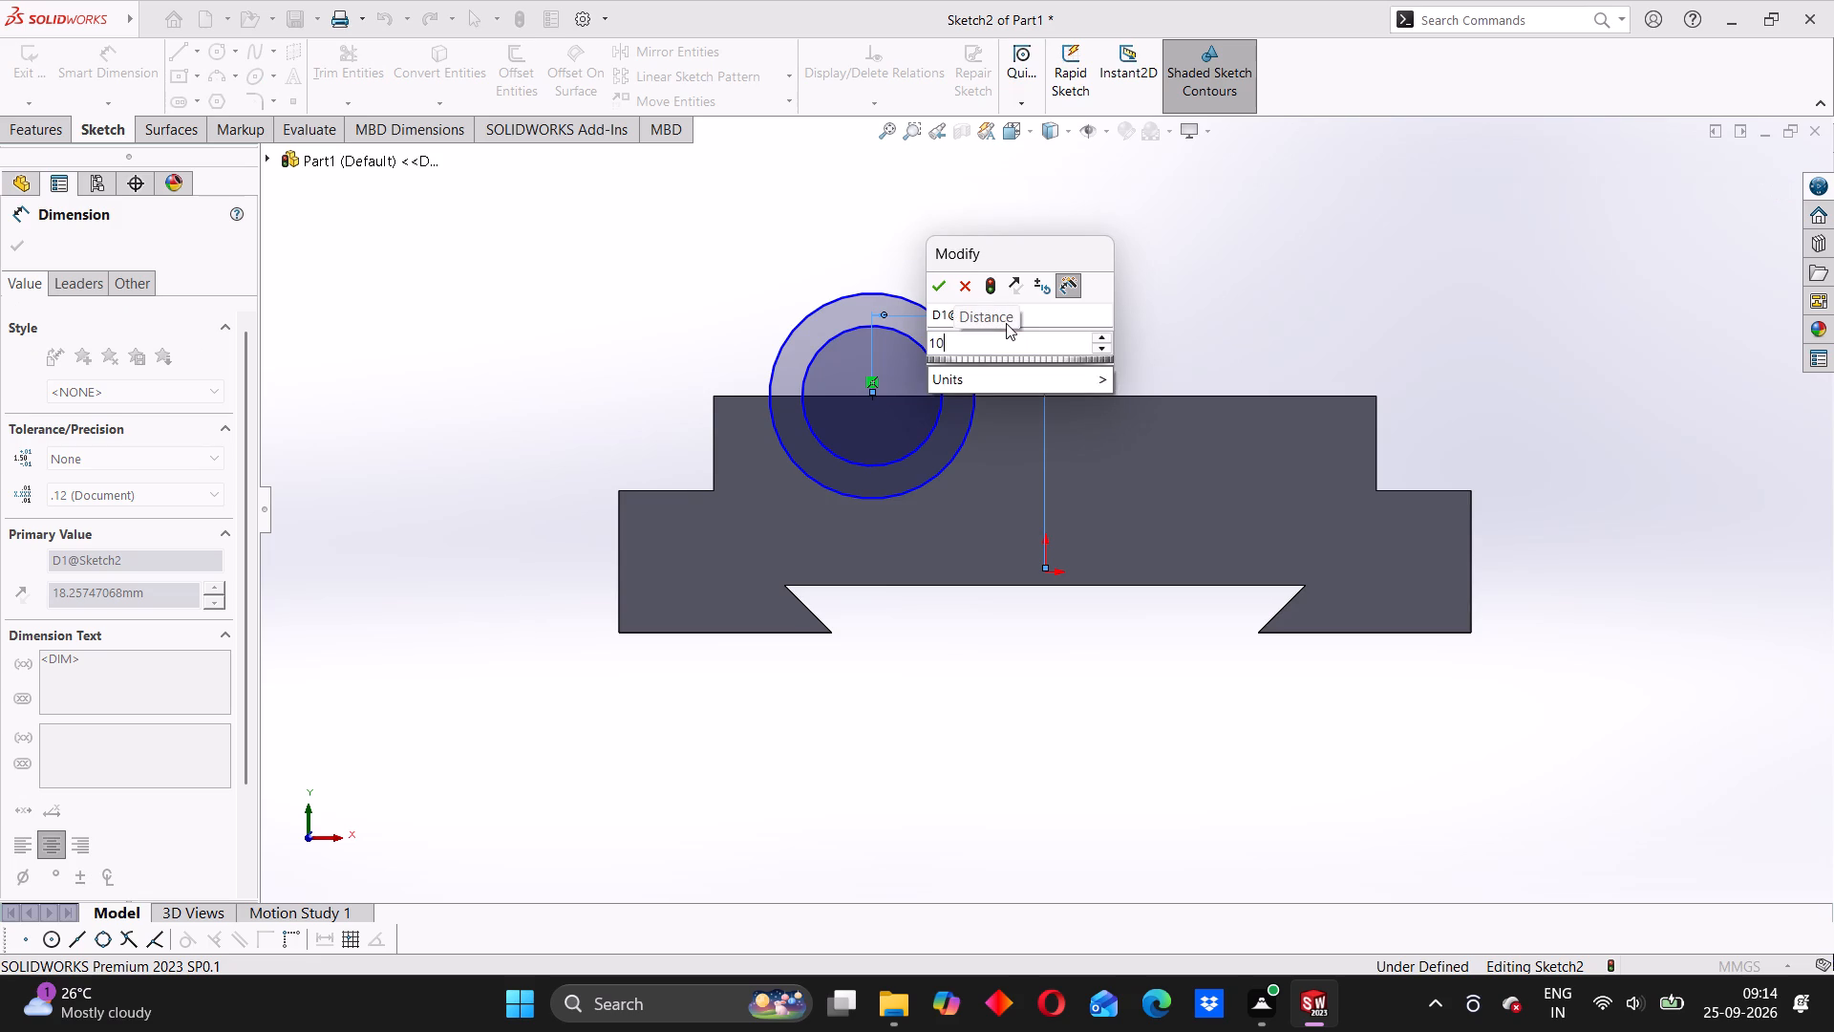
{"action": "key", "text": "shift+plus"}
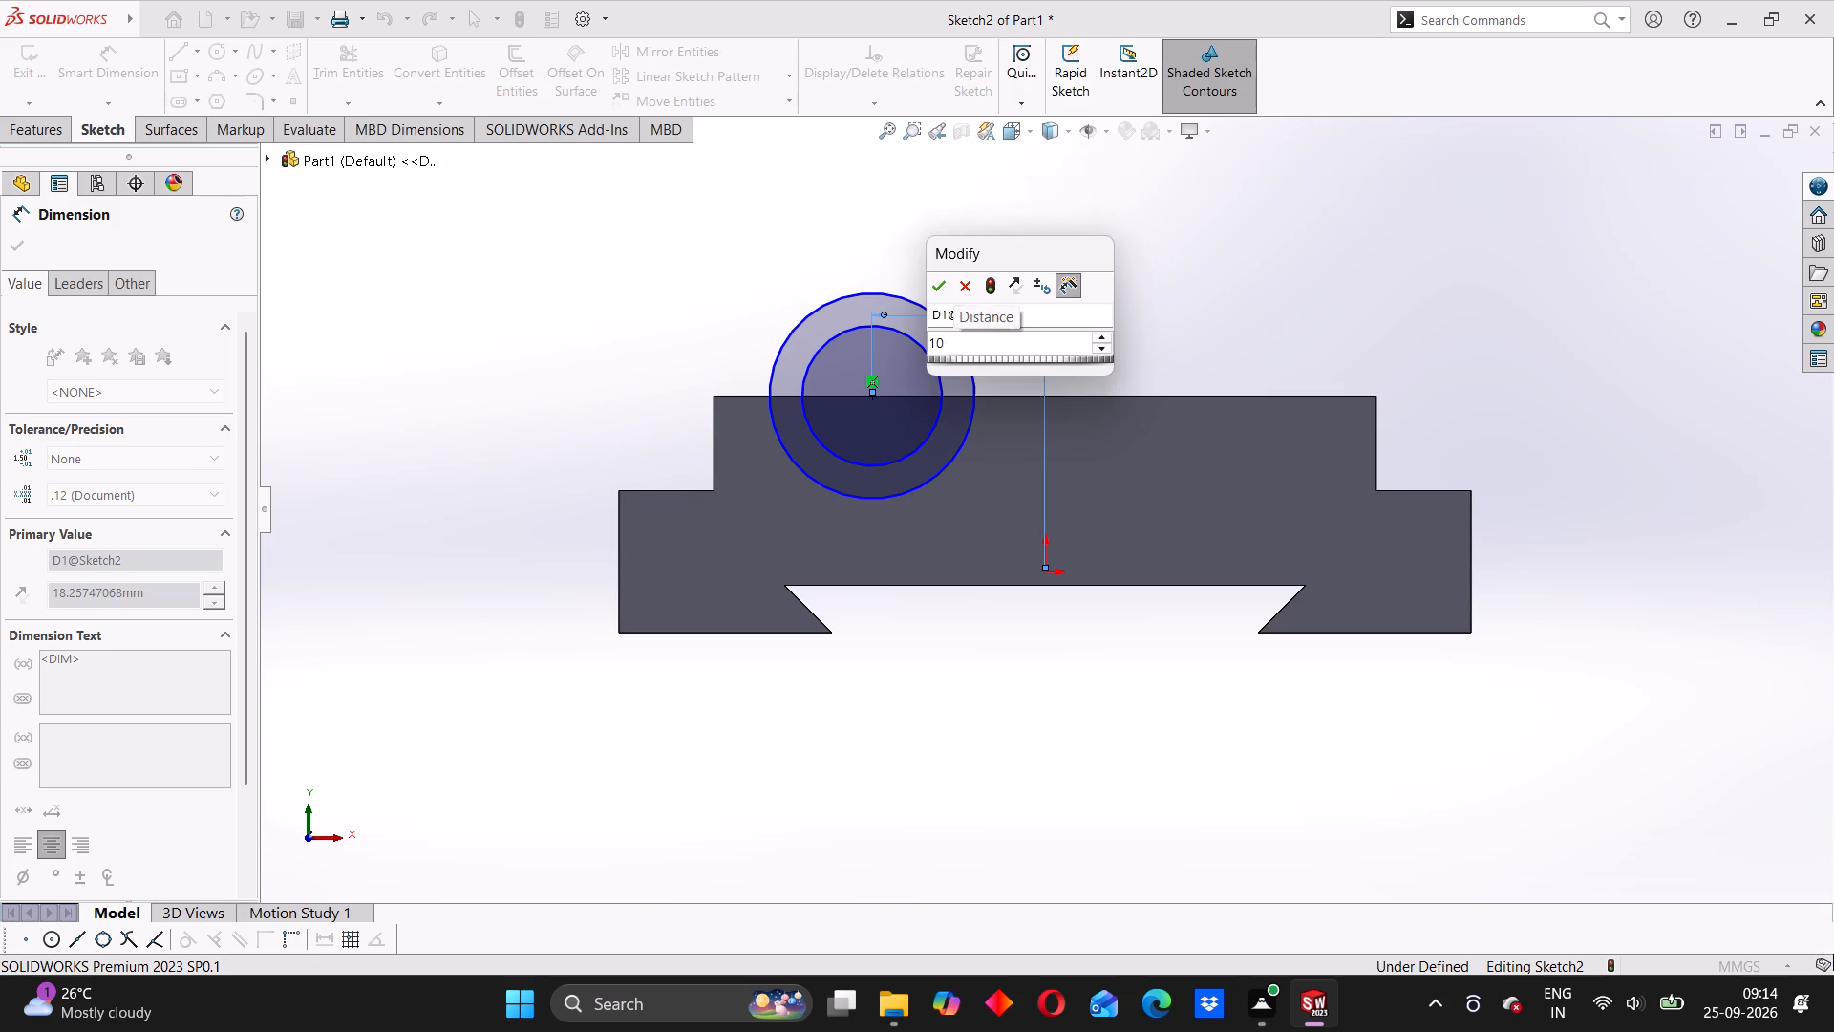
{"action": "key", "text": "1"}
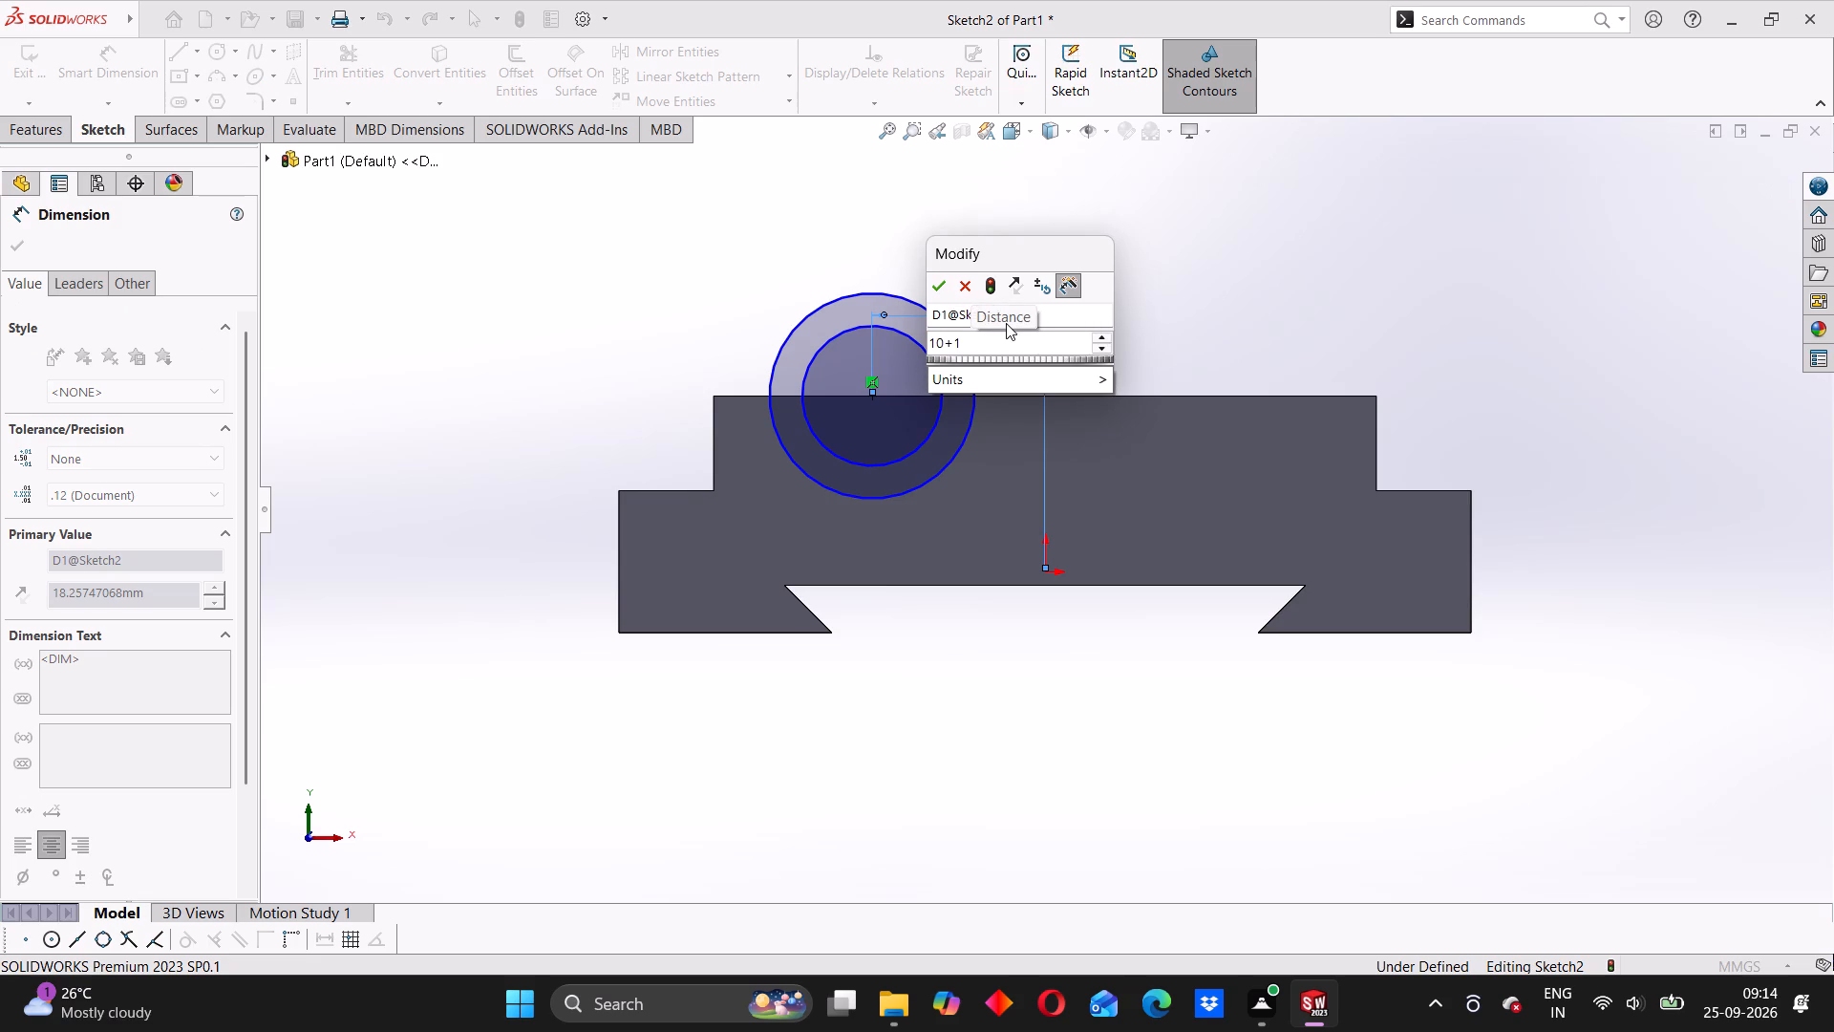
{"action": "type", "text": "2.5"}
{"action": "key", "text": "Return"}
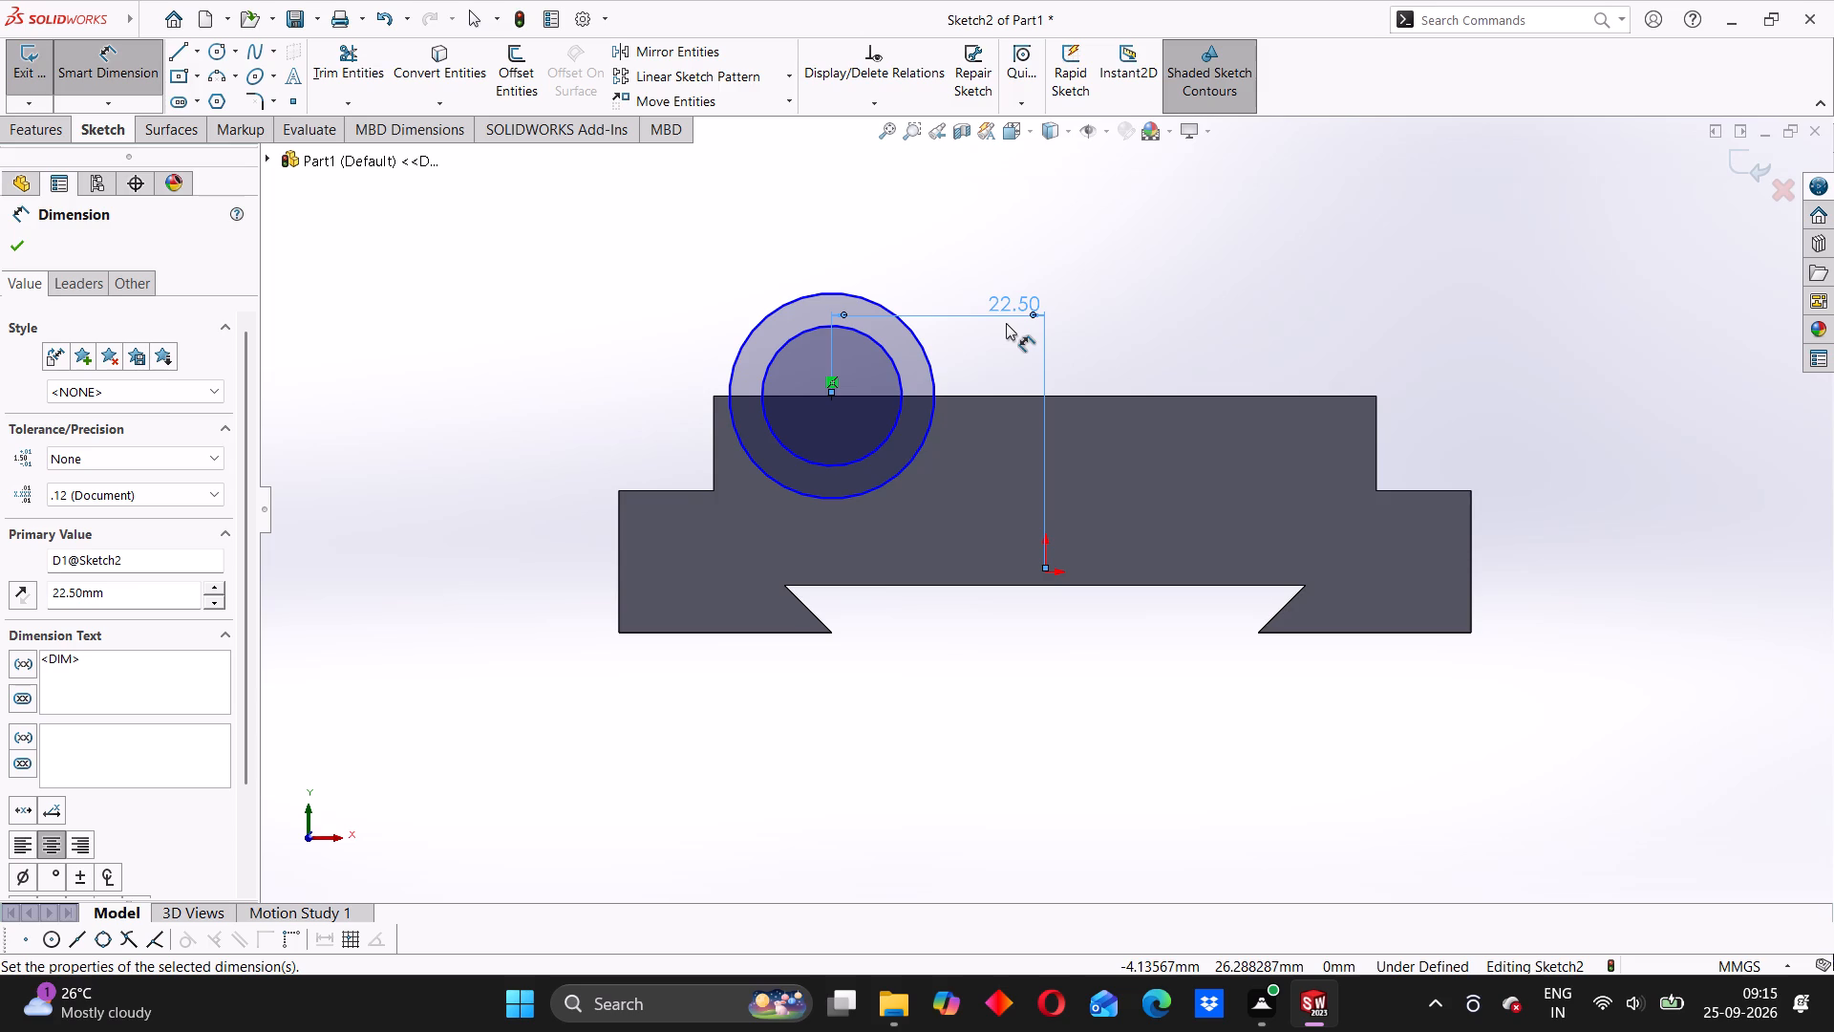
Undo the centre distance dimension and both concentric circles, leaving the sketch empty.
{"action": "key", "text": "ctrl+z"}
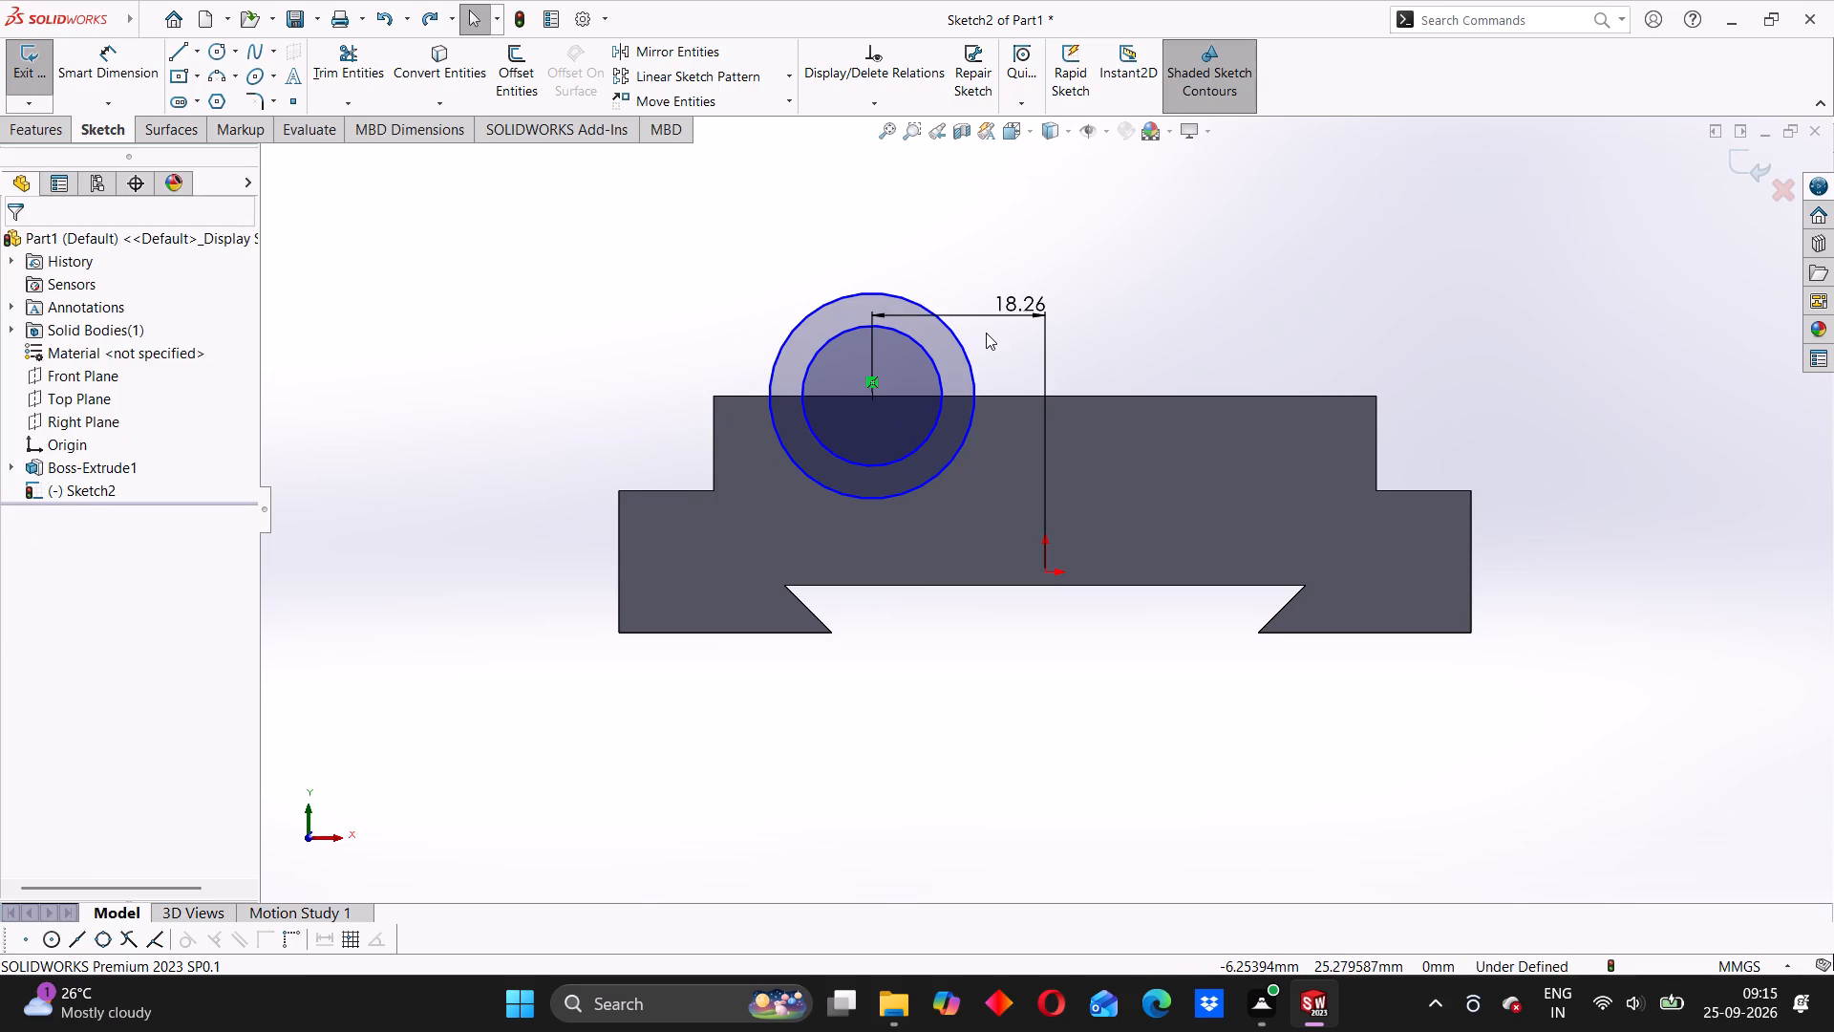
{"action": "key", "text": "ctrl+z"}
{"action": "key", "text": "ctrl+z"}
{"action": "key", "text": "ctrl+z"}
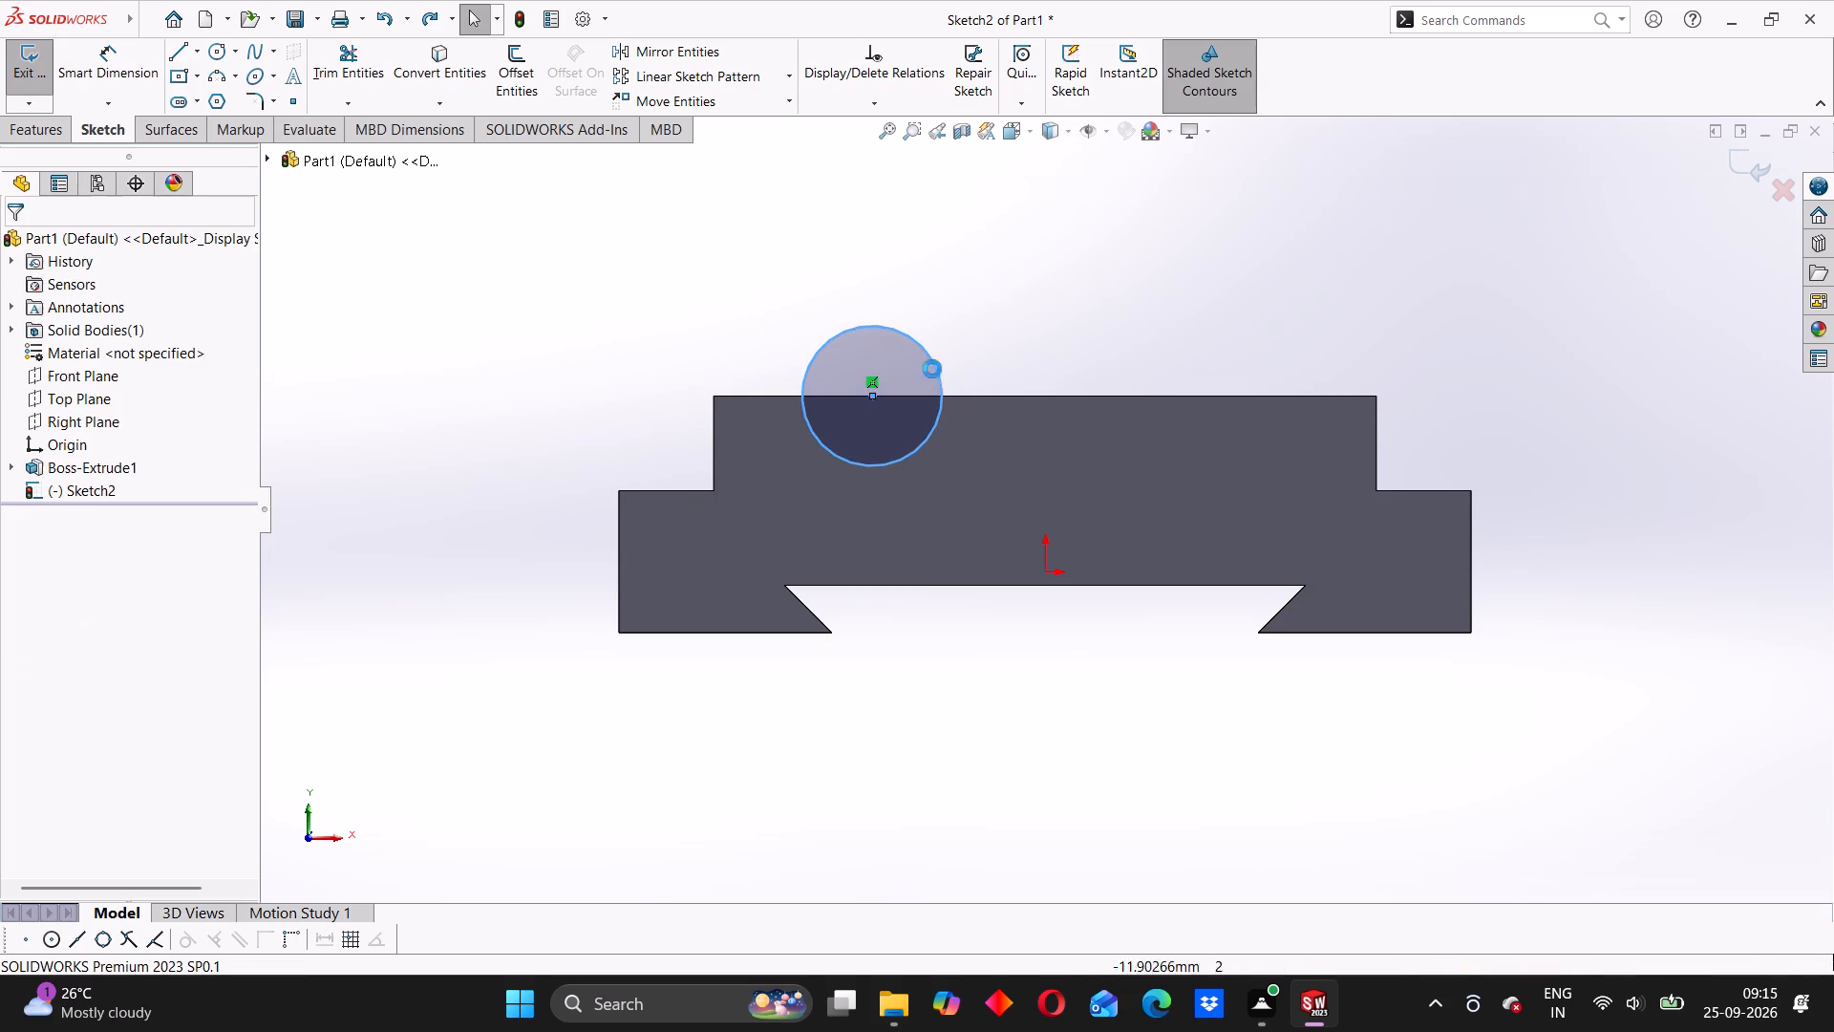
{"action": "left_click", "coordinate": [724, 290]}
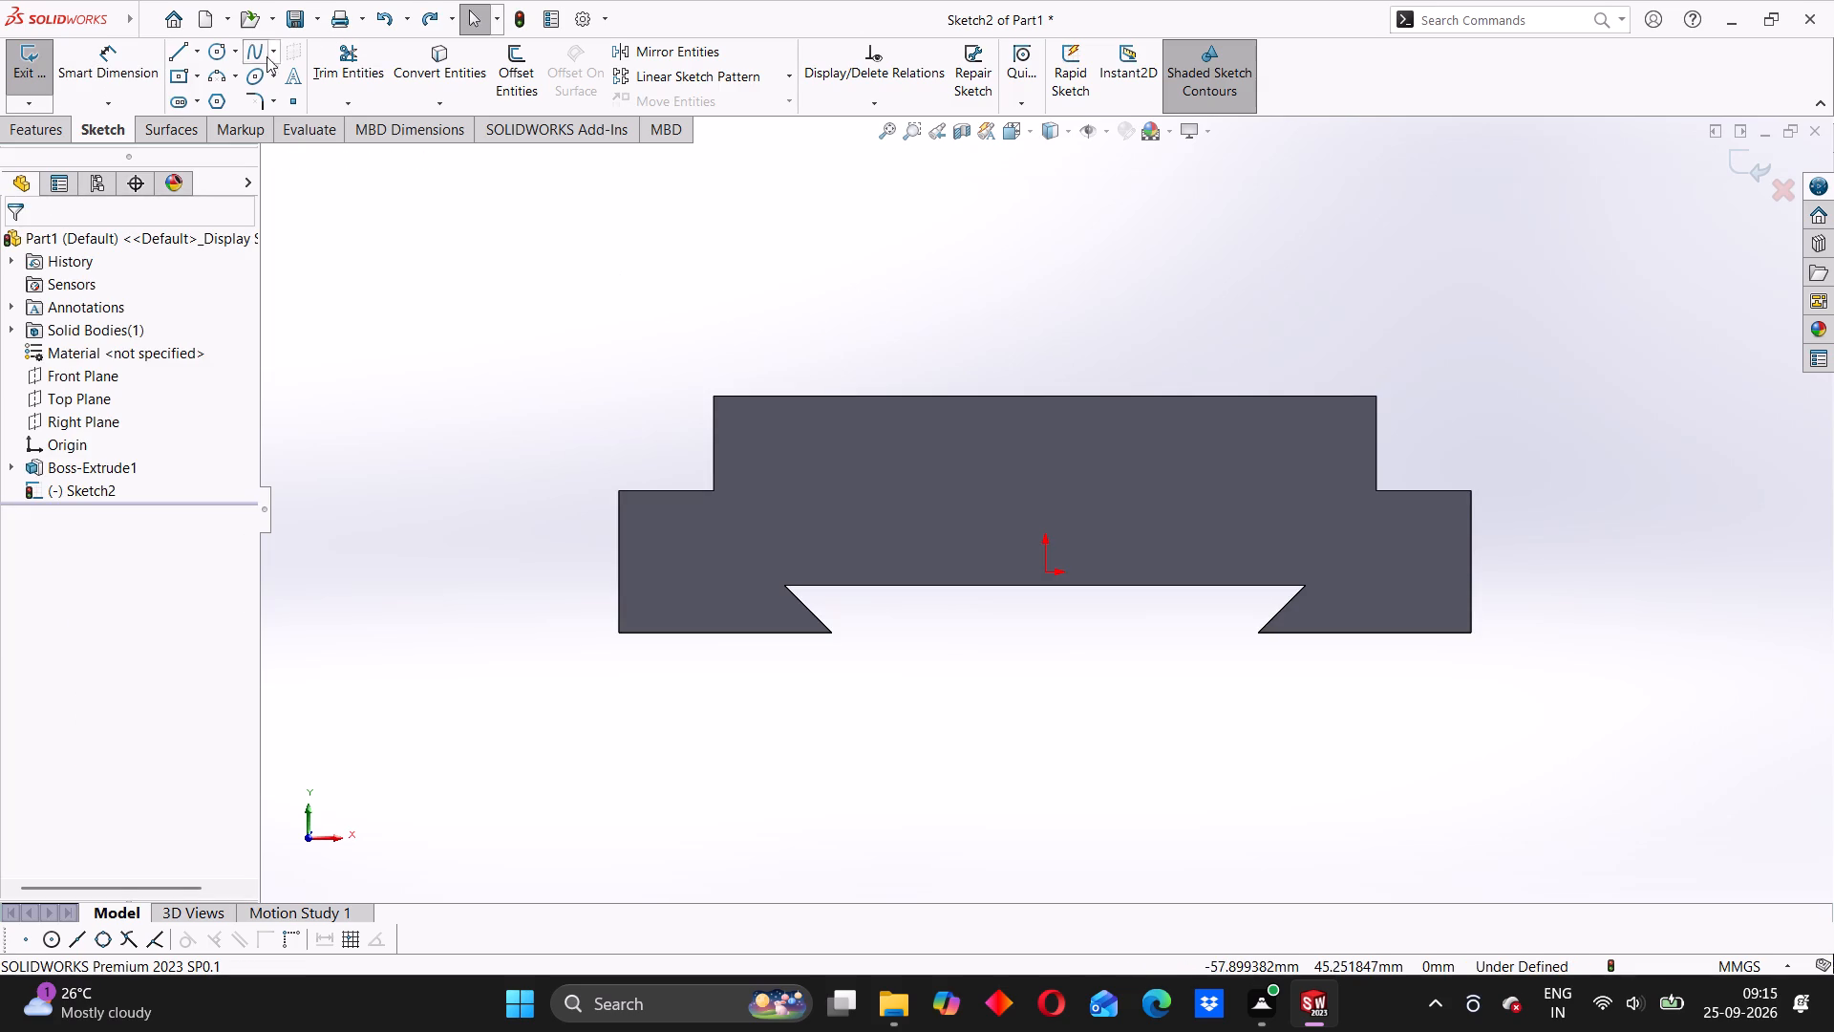
Sketch a vertical centerline through the origin, running from below the block to above its top edge.
{"action": "left_click", "coordinate": [192, 46]}
{"action": "left_click", "coordinate": [211, 97]}
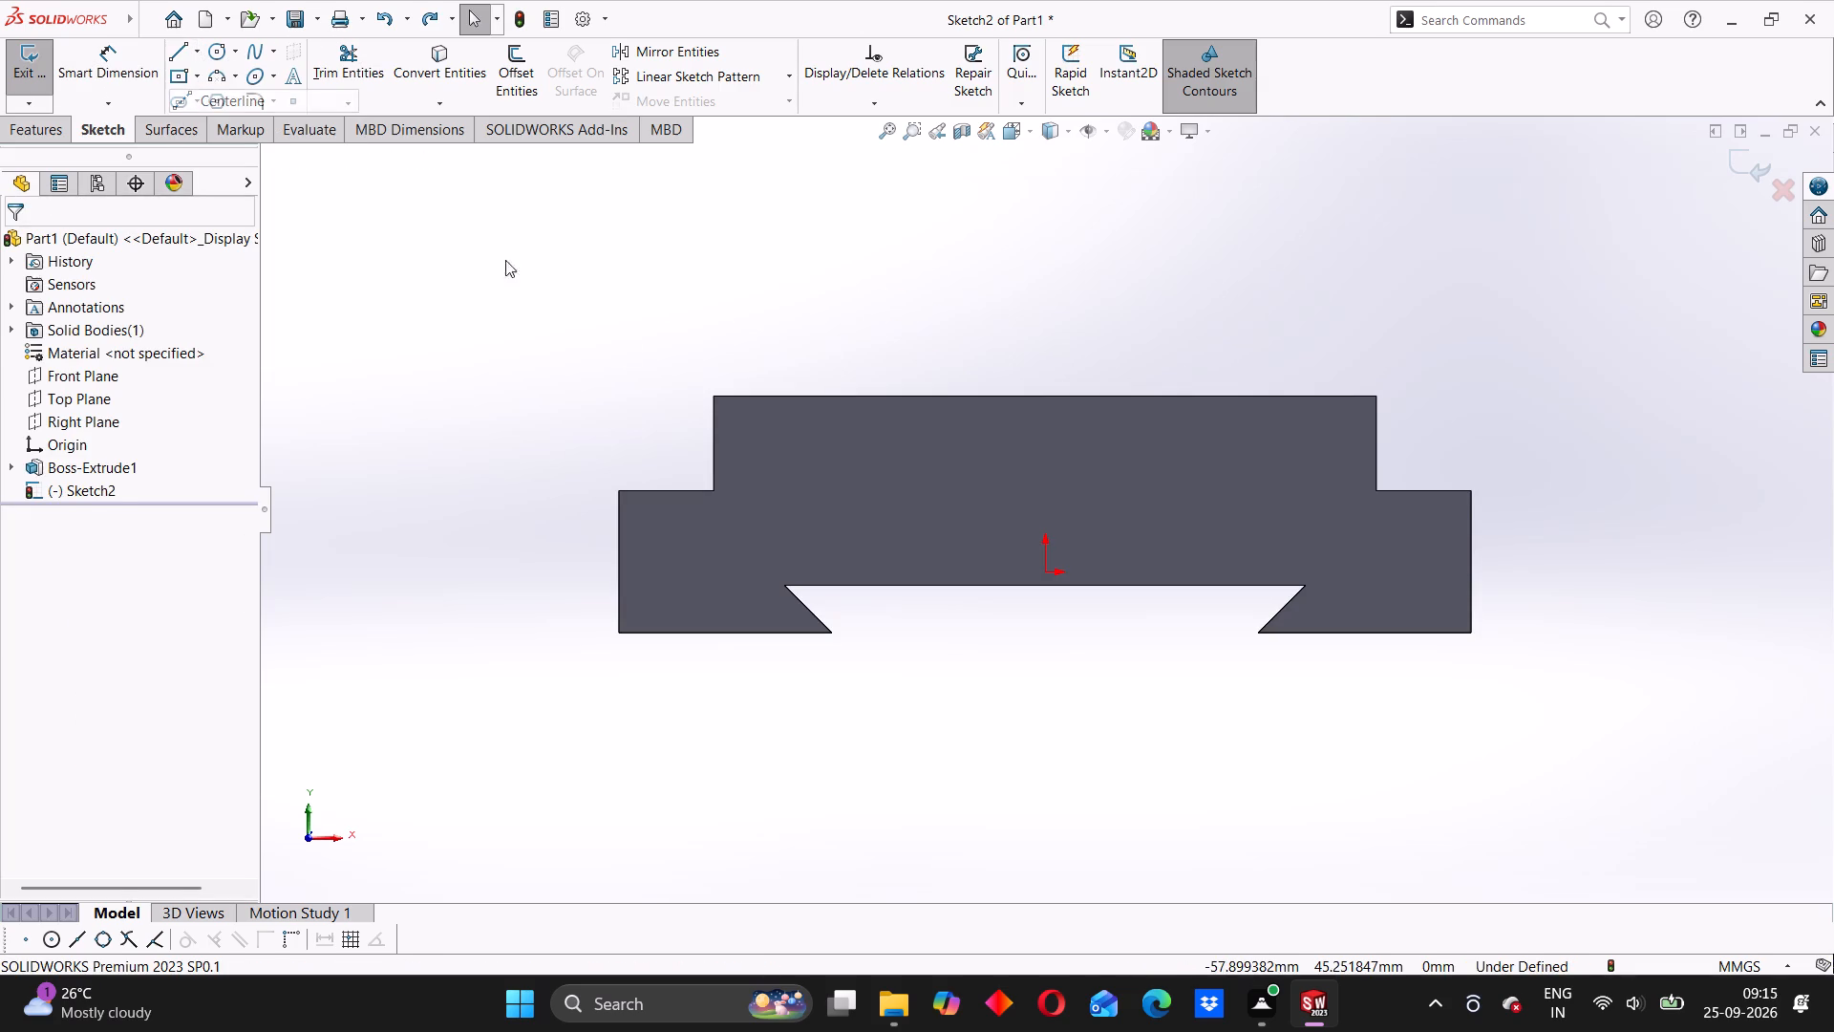
{"action": "left_click", "coordinate": [1041, 709]}
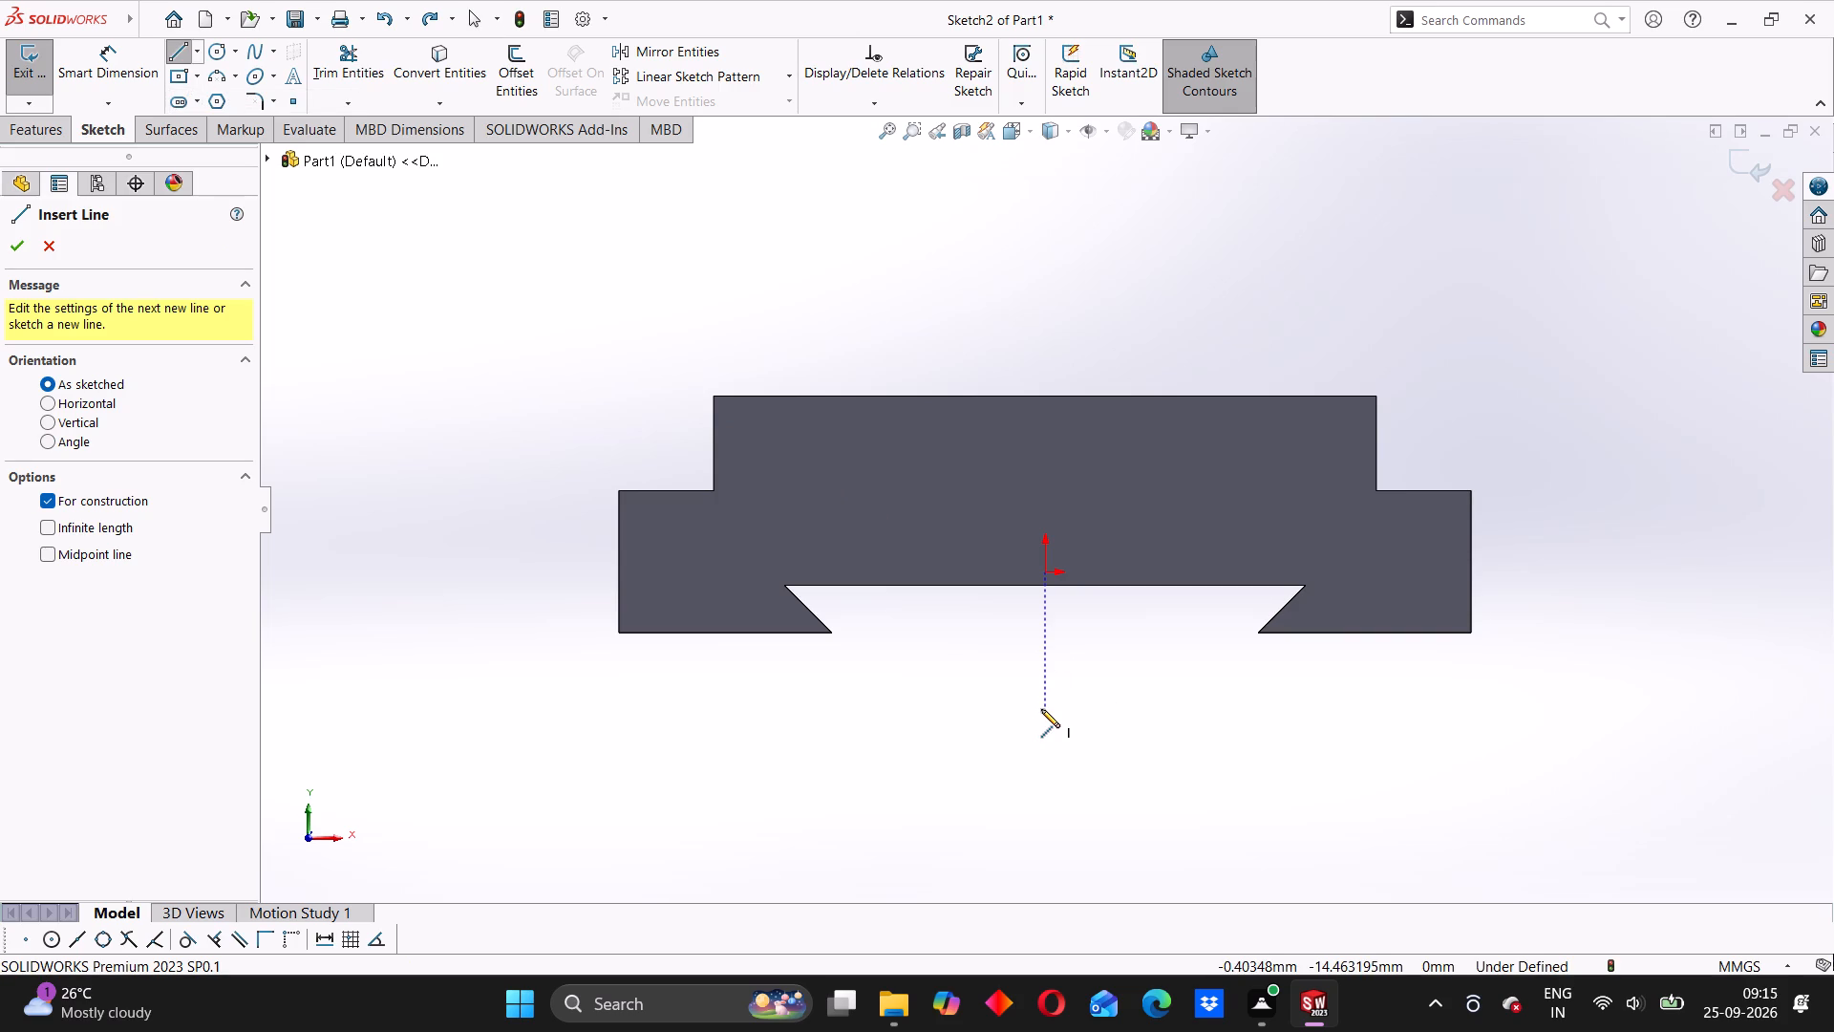
{"action": "left_click", "coordinate": [1047, 261]}
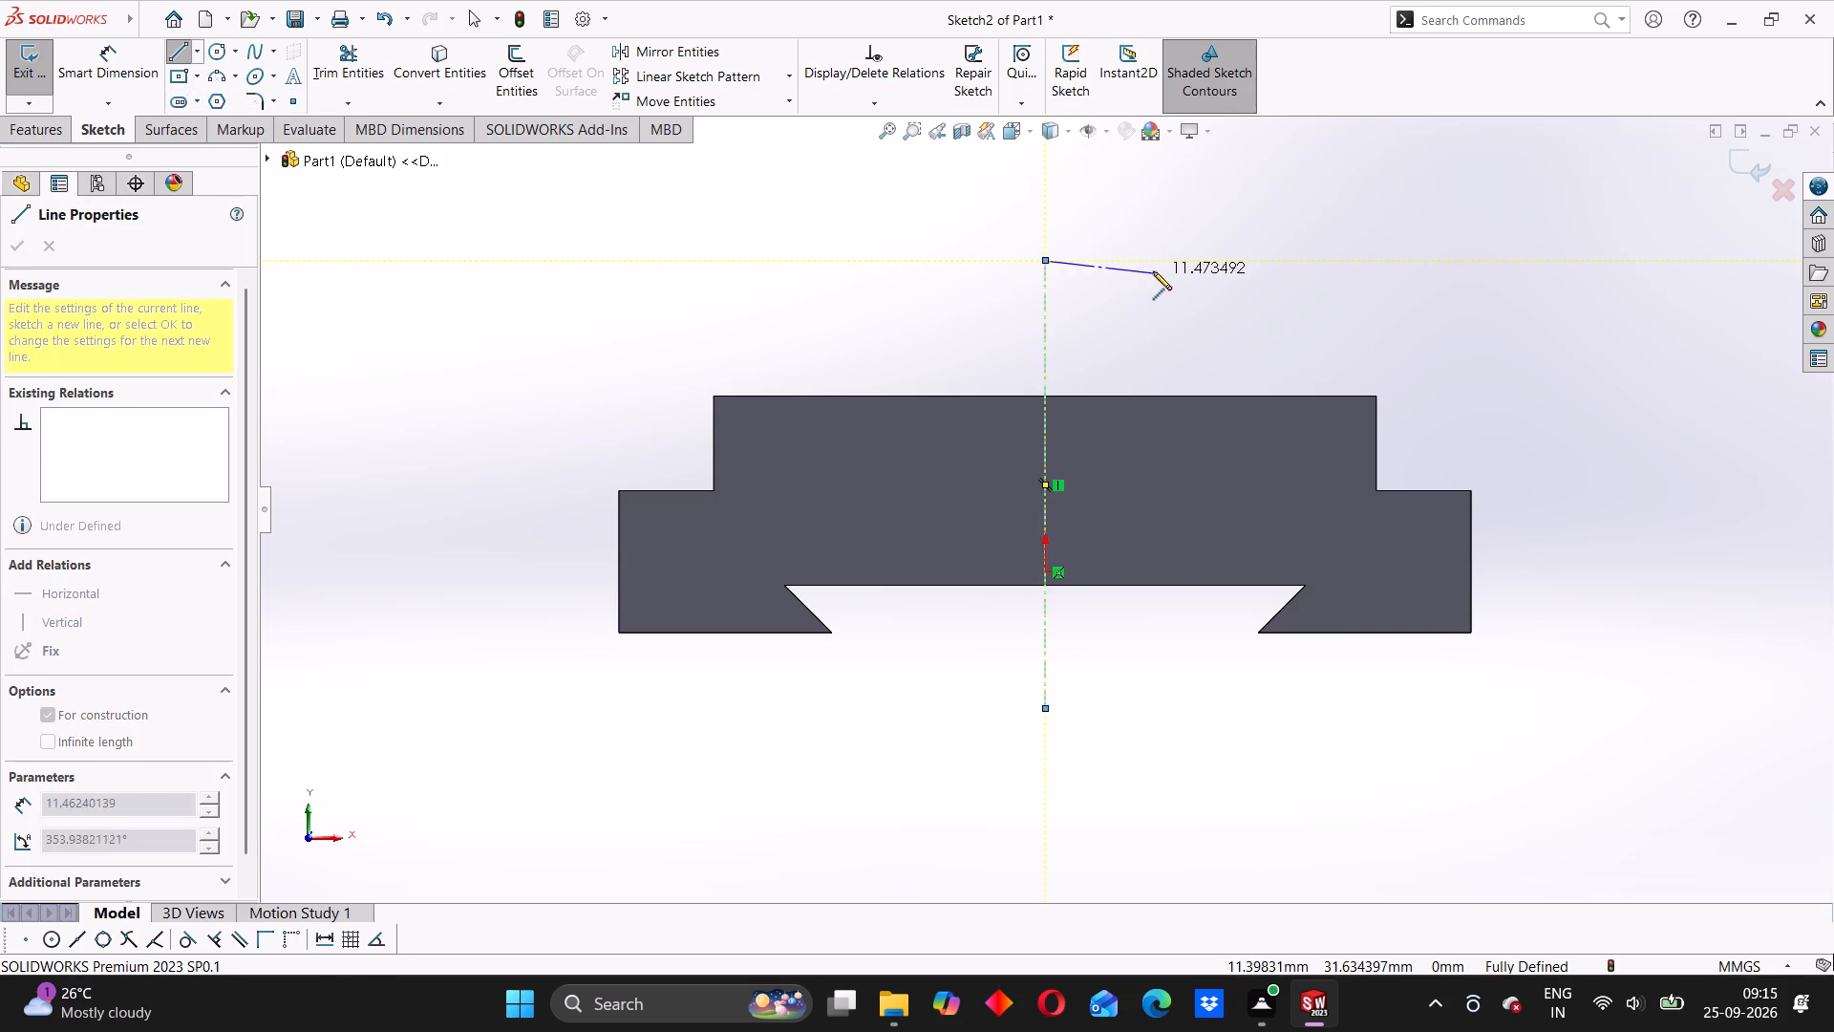
{"action": "right_click", "coordinate": [1153, 271]}
{"action": "left_click", "coordinate": [1177, 278]}
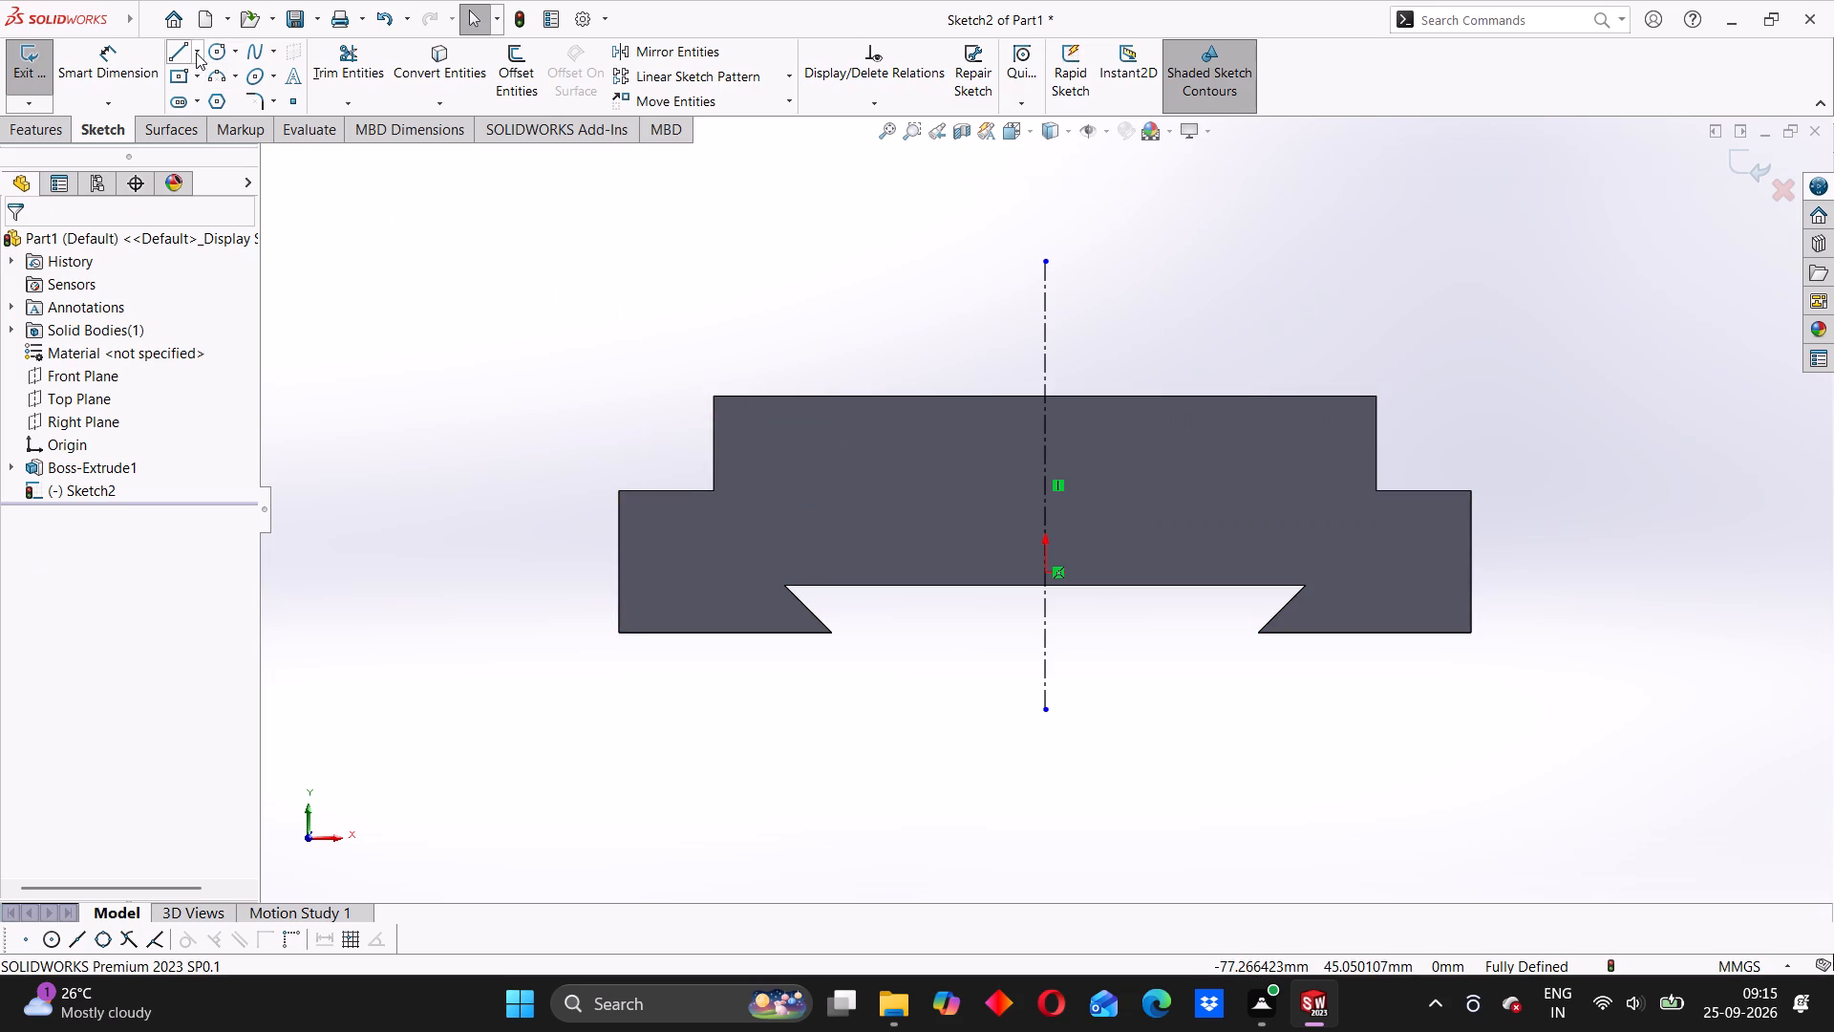
Sketch a line about 10 mm long on the block's top edge, starting at its upper-left corner.
{"action": "left_click", "coordinate": [172, 48]}
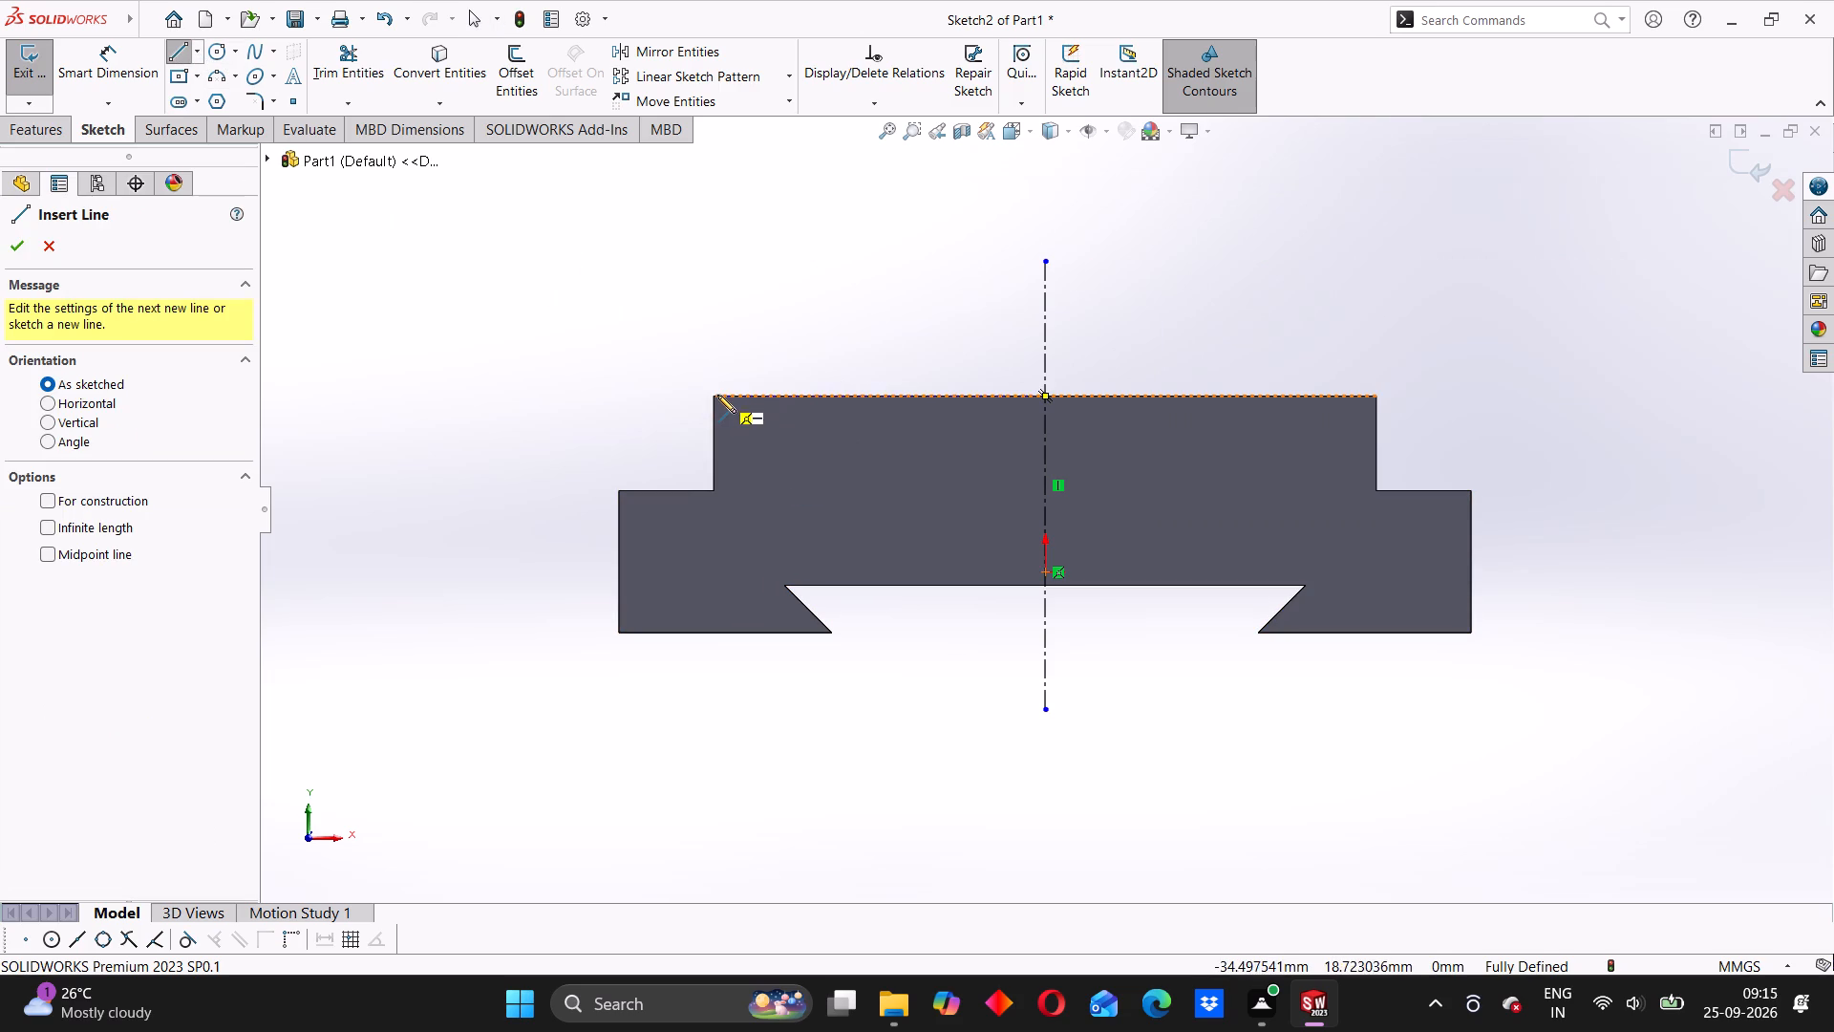
{"action": "left_click", "coordinate": [714, 396]}
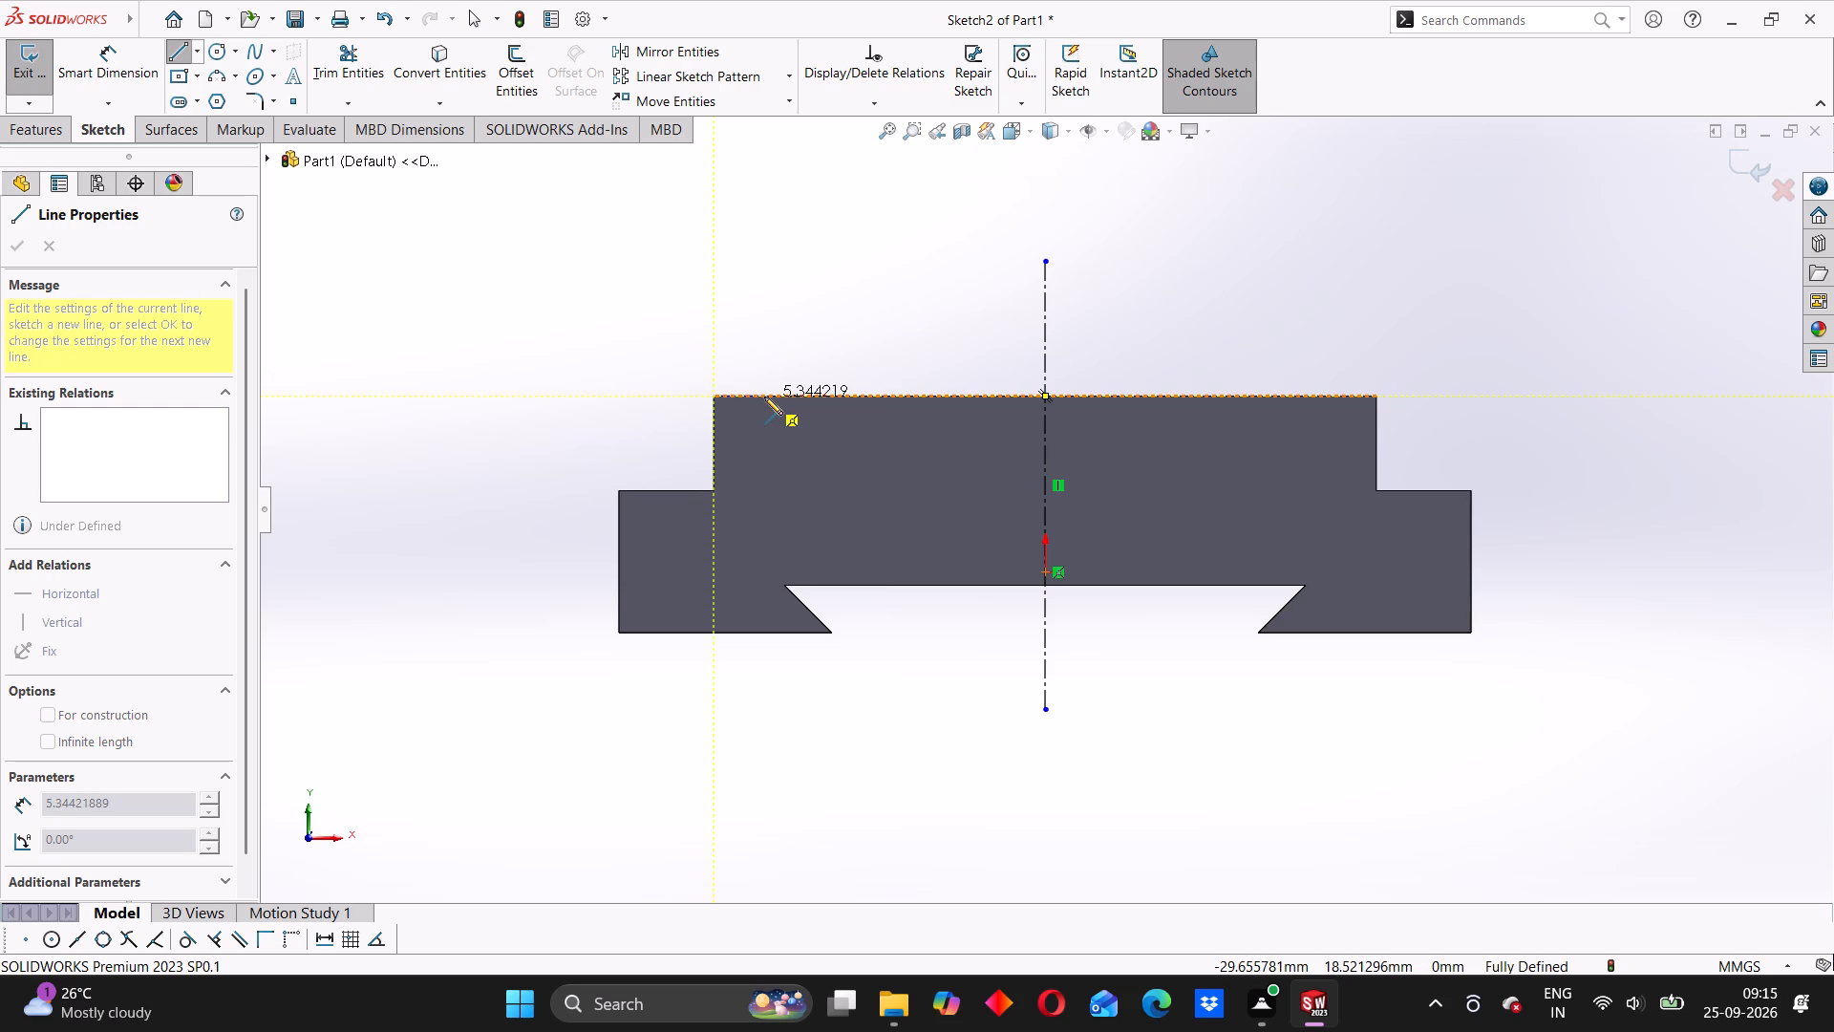
{"action": "left_click", "coordinate": [813, 395]}
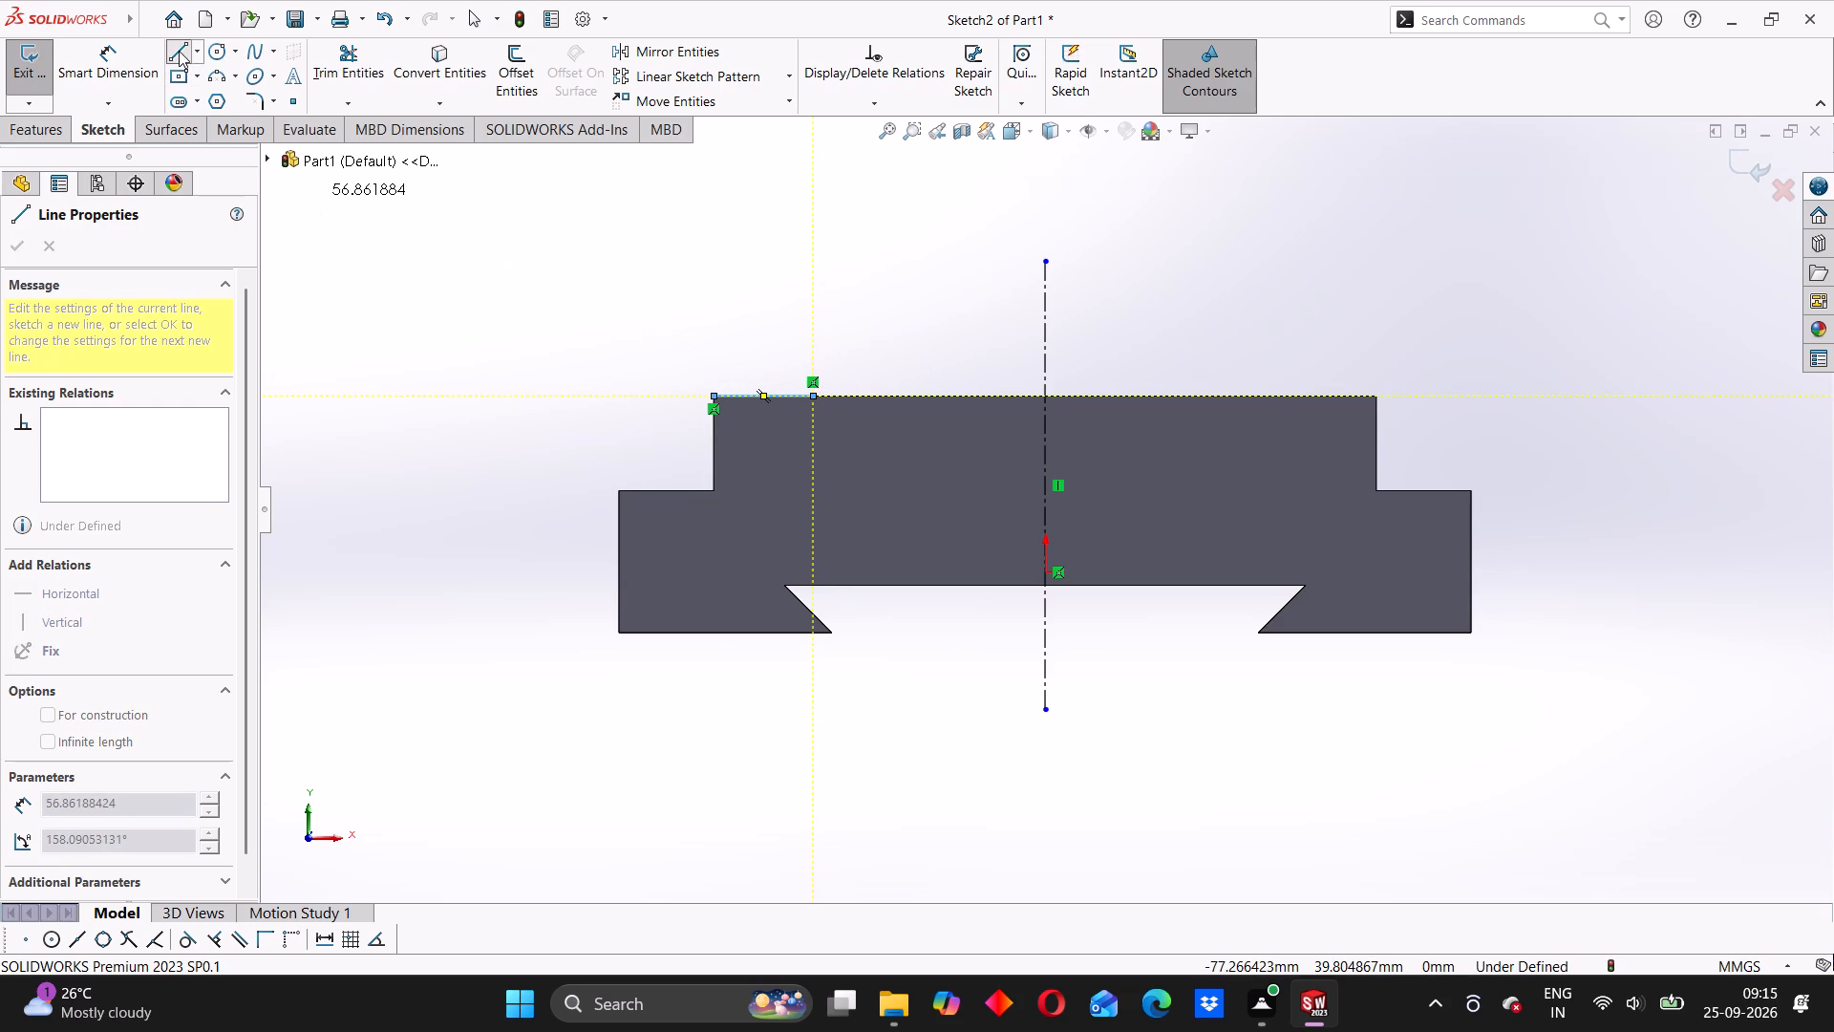
{"action": "right_click", "coordinate": [352, 257]}
{"action": "left_click", "coordinate": [384, 267]}
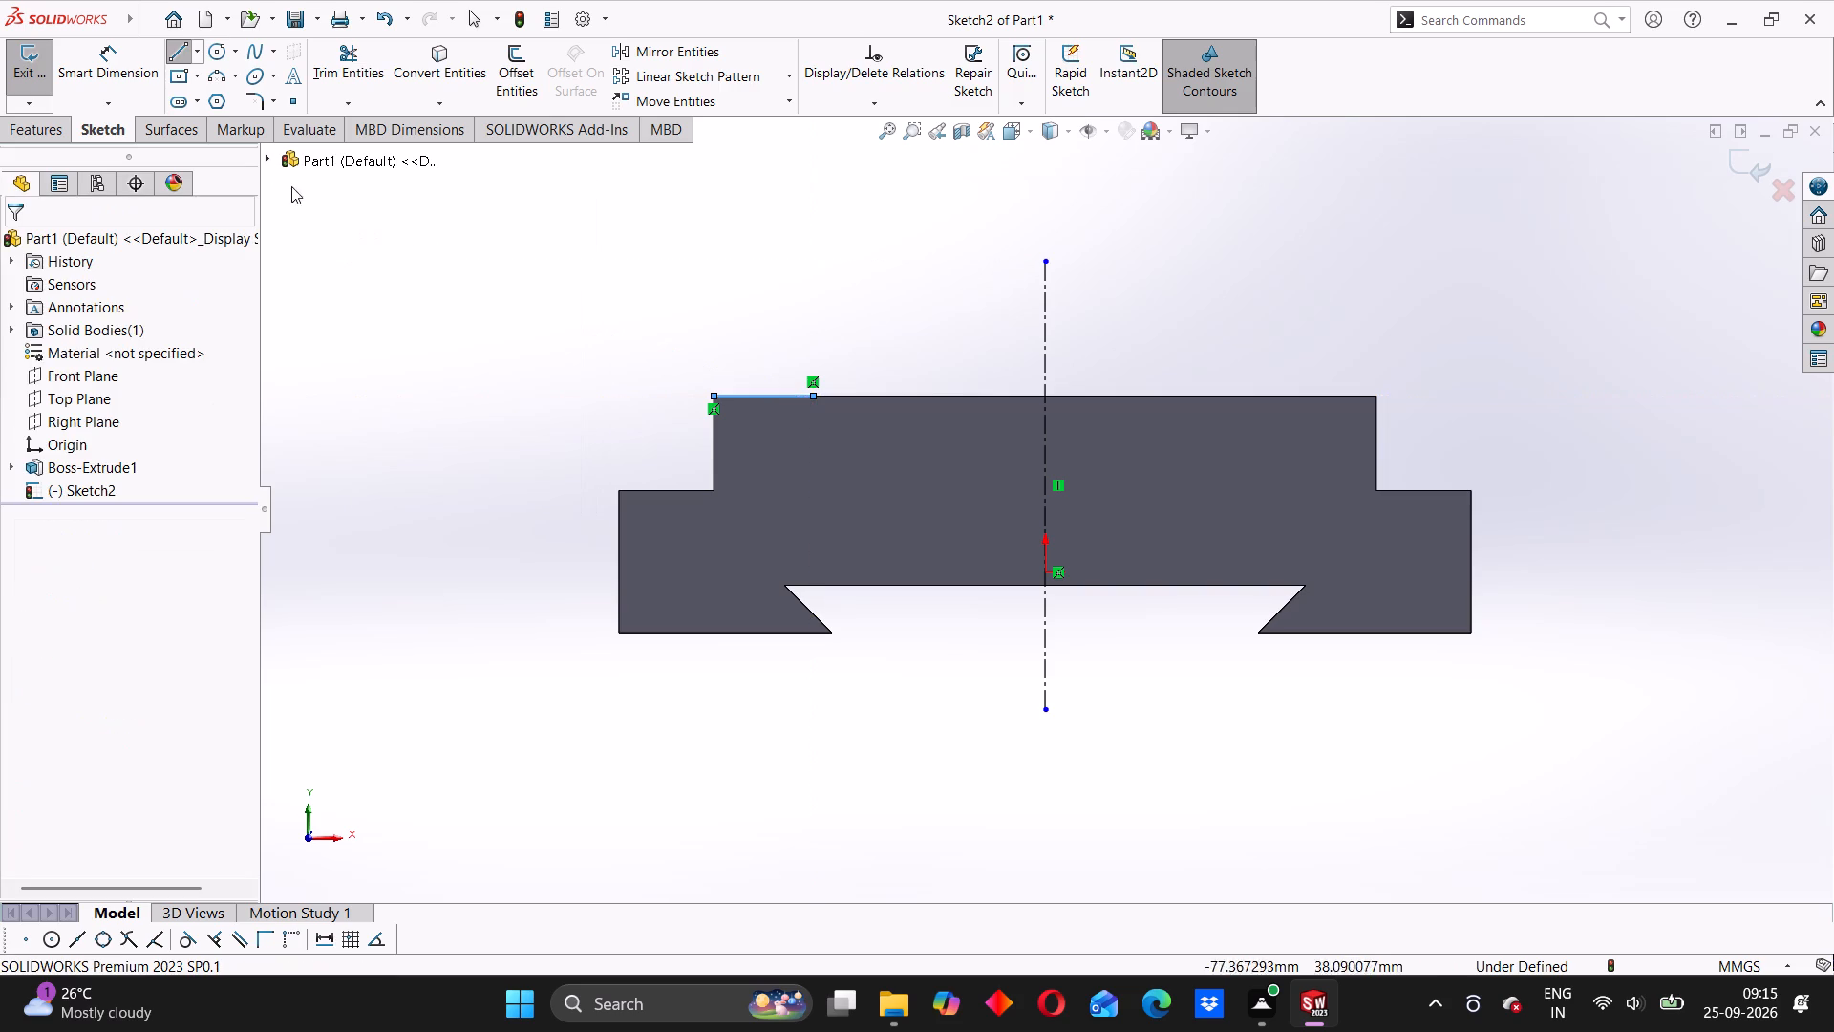
Sketch a second line about 10.4 mm long on the top edge, from the vertical centerline toward the upper-left corner.
{"action": "left_click", "coordinate": [182, 54]}
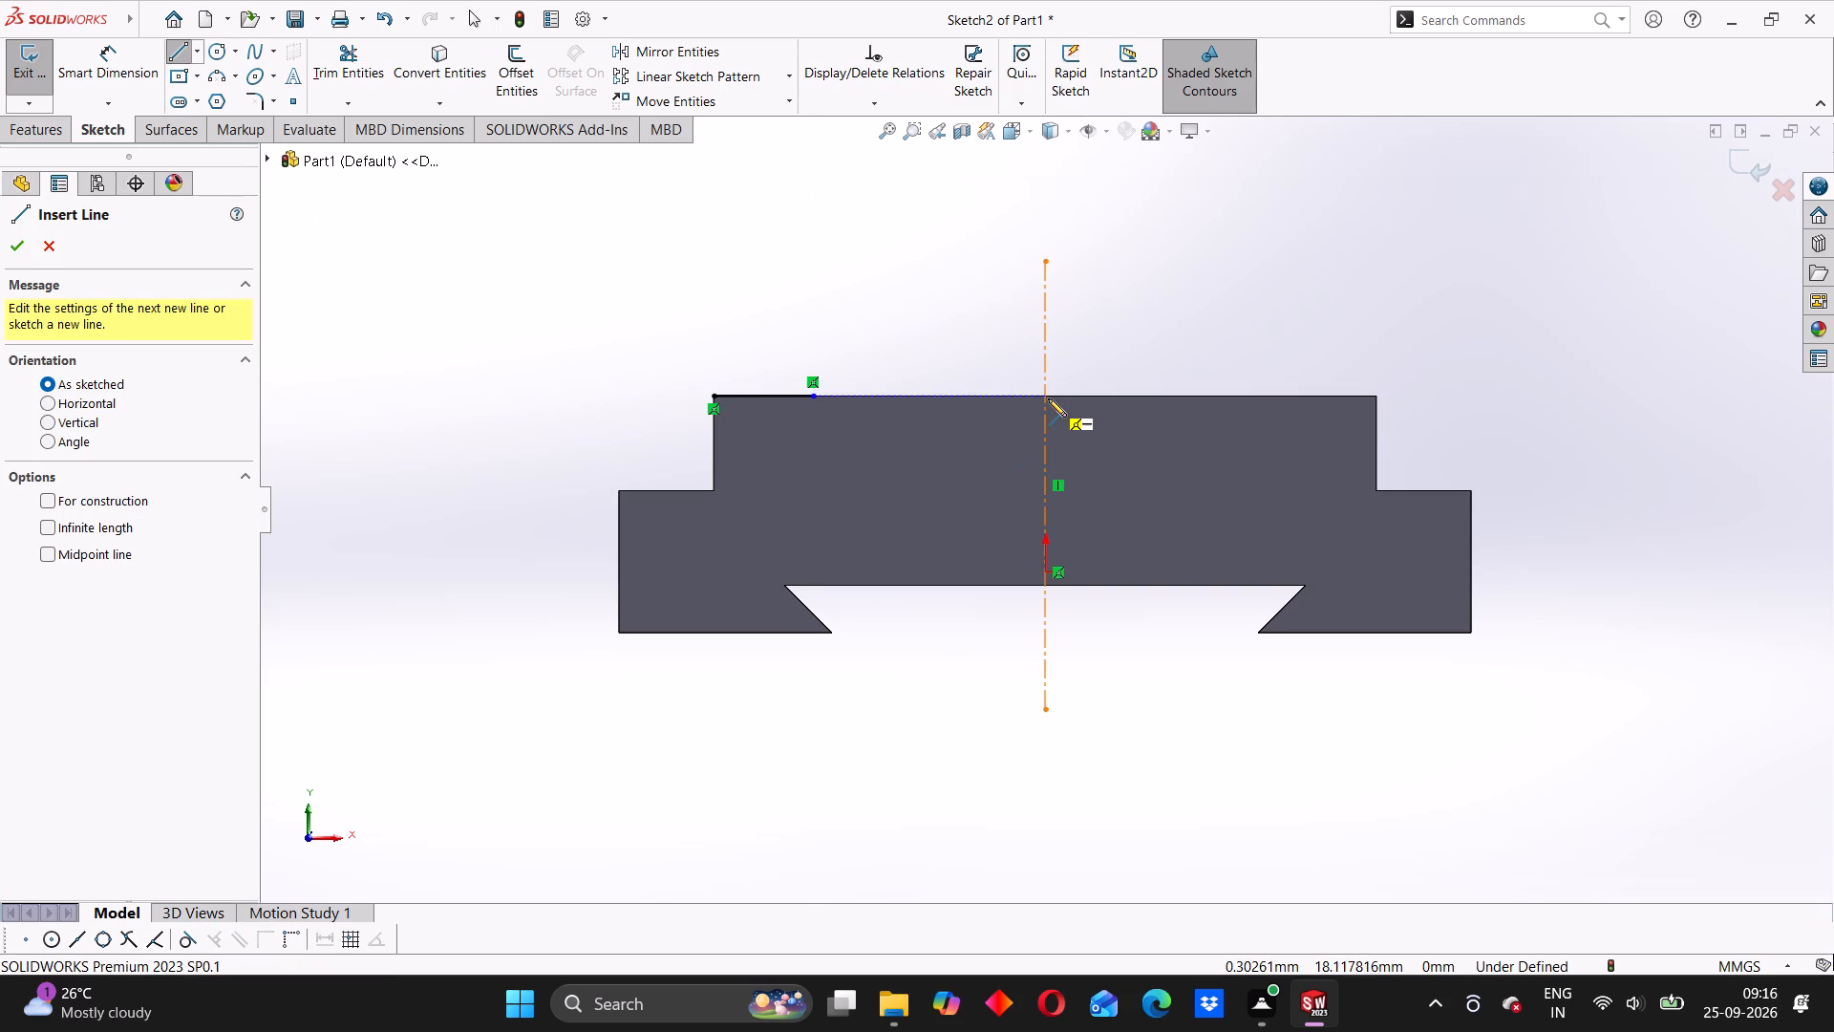
{"action": "scroll", "coordinate": [1043, 397], "scroll_direction": "down", "scroll_amount": 4}
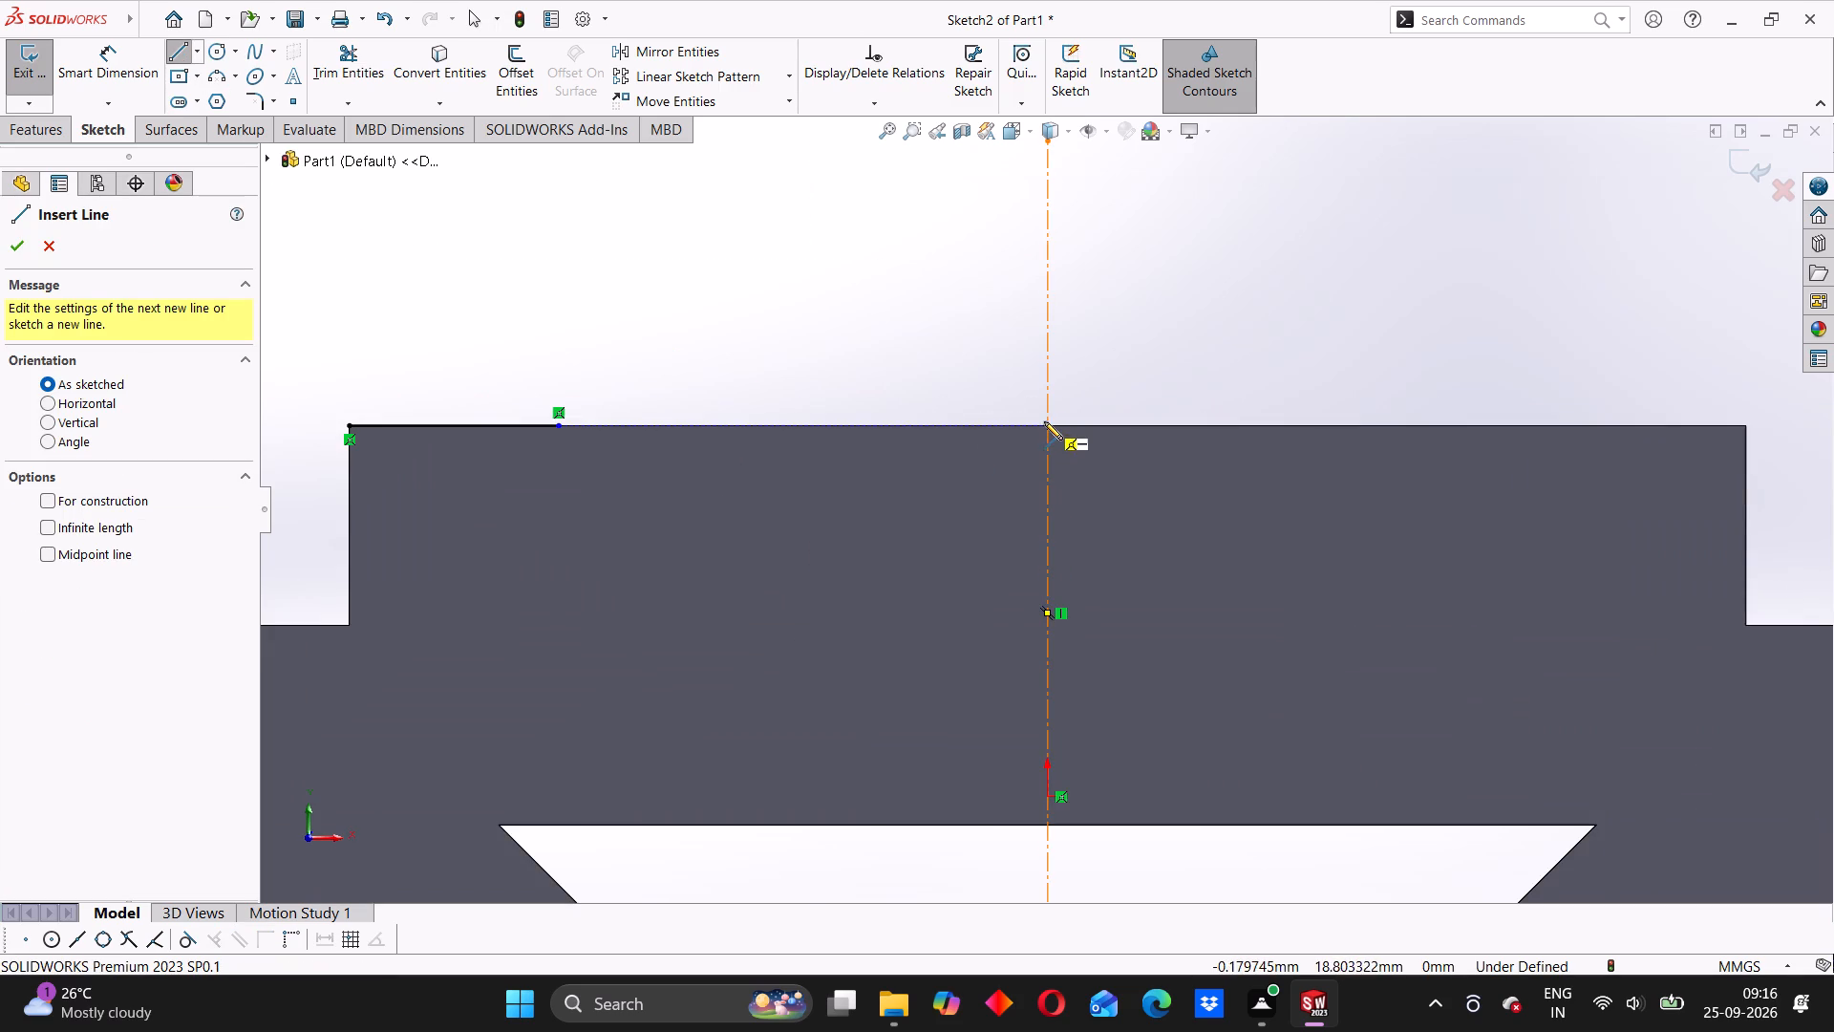
{"action": "left_click", "coordinate": [1047, 424]}
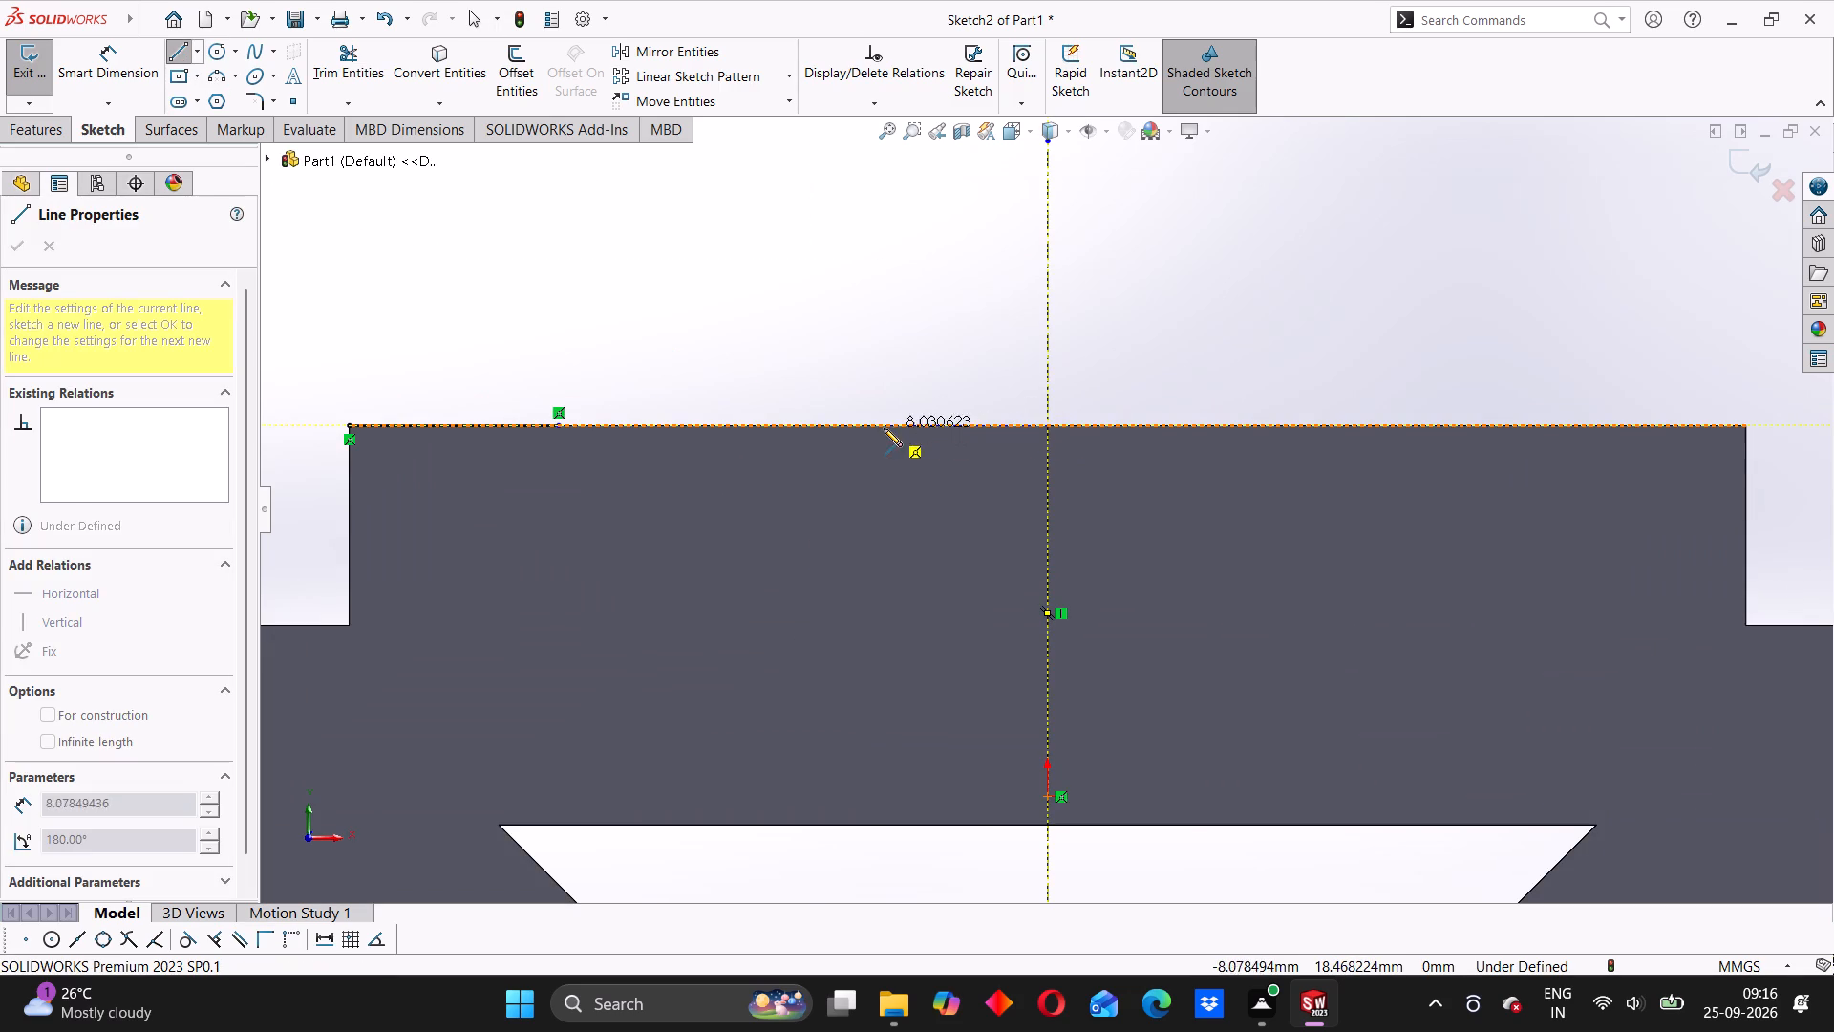
{"action": "left_click", "coordinate": [841, 427]}
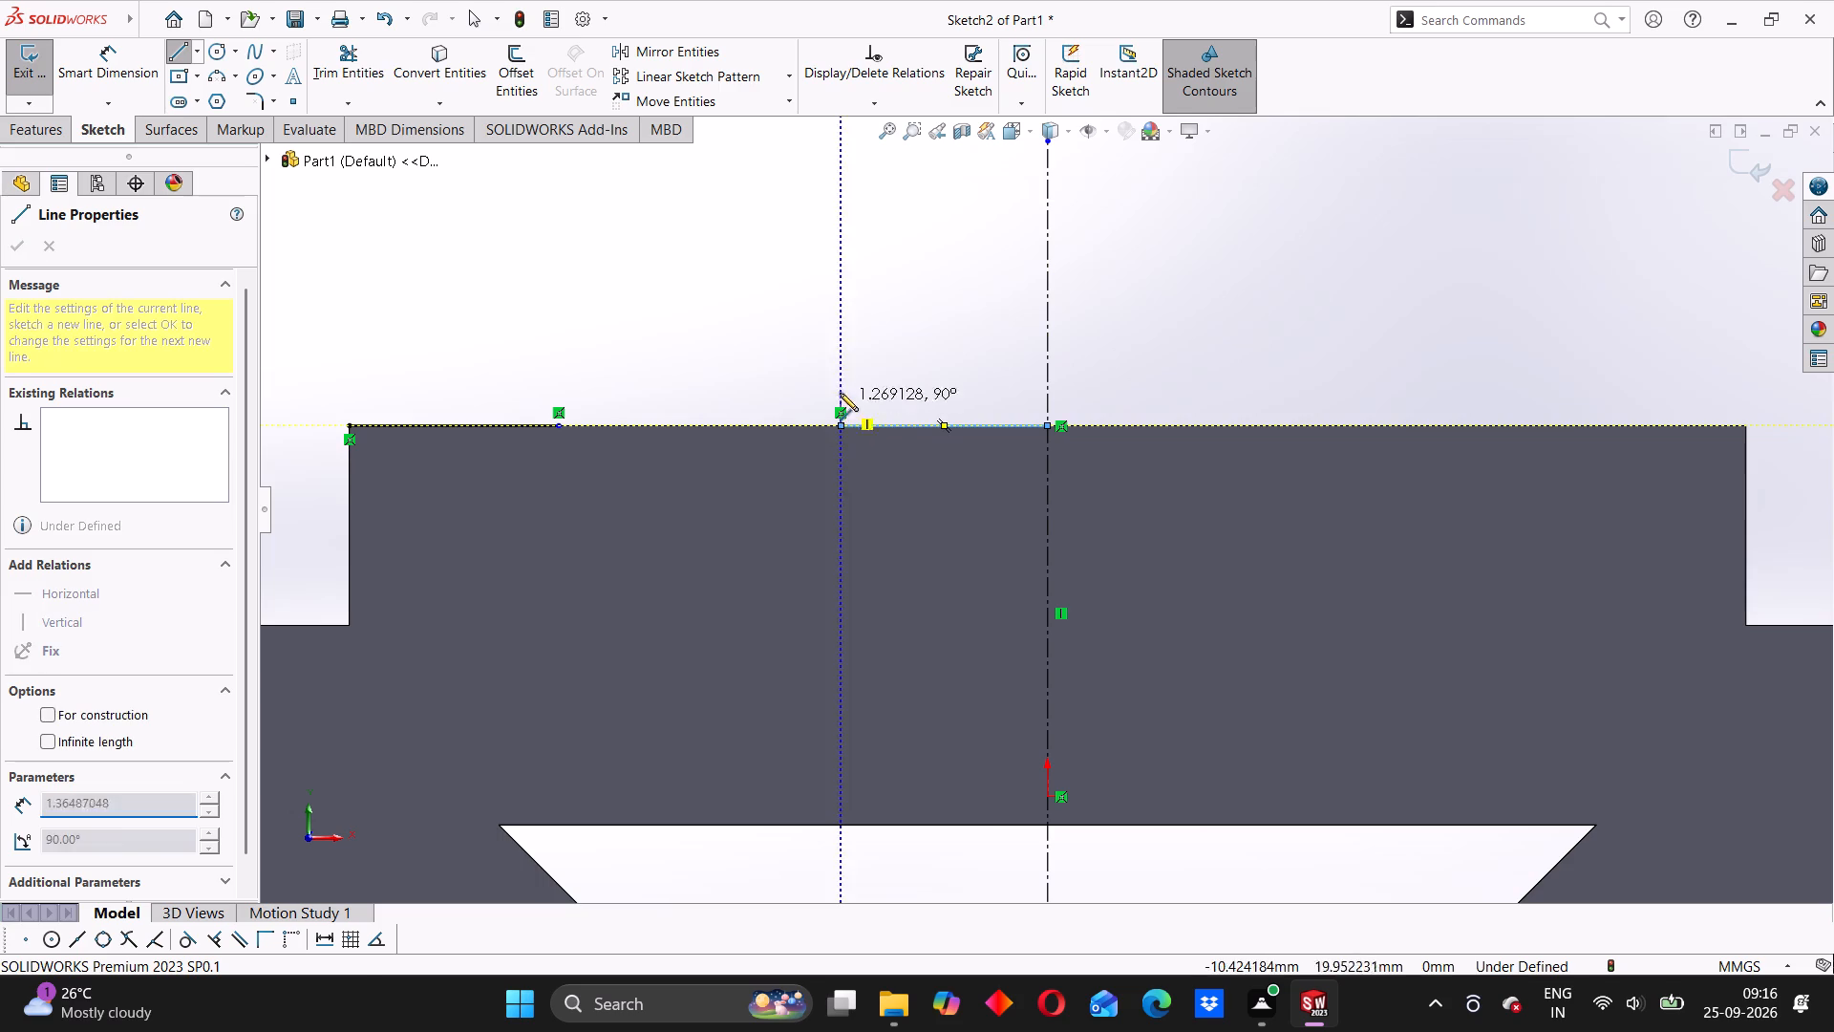
{"action": "right_click", "coordinate": [778, 302]}
{"action": "left_click", "coordinate": [802, 312]}
{"action": "scroll", "coordinate": [861, 464], "scroll_direction": "up", "scroll_amount": 2}
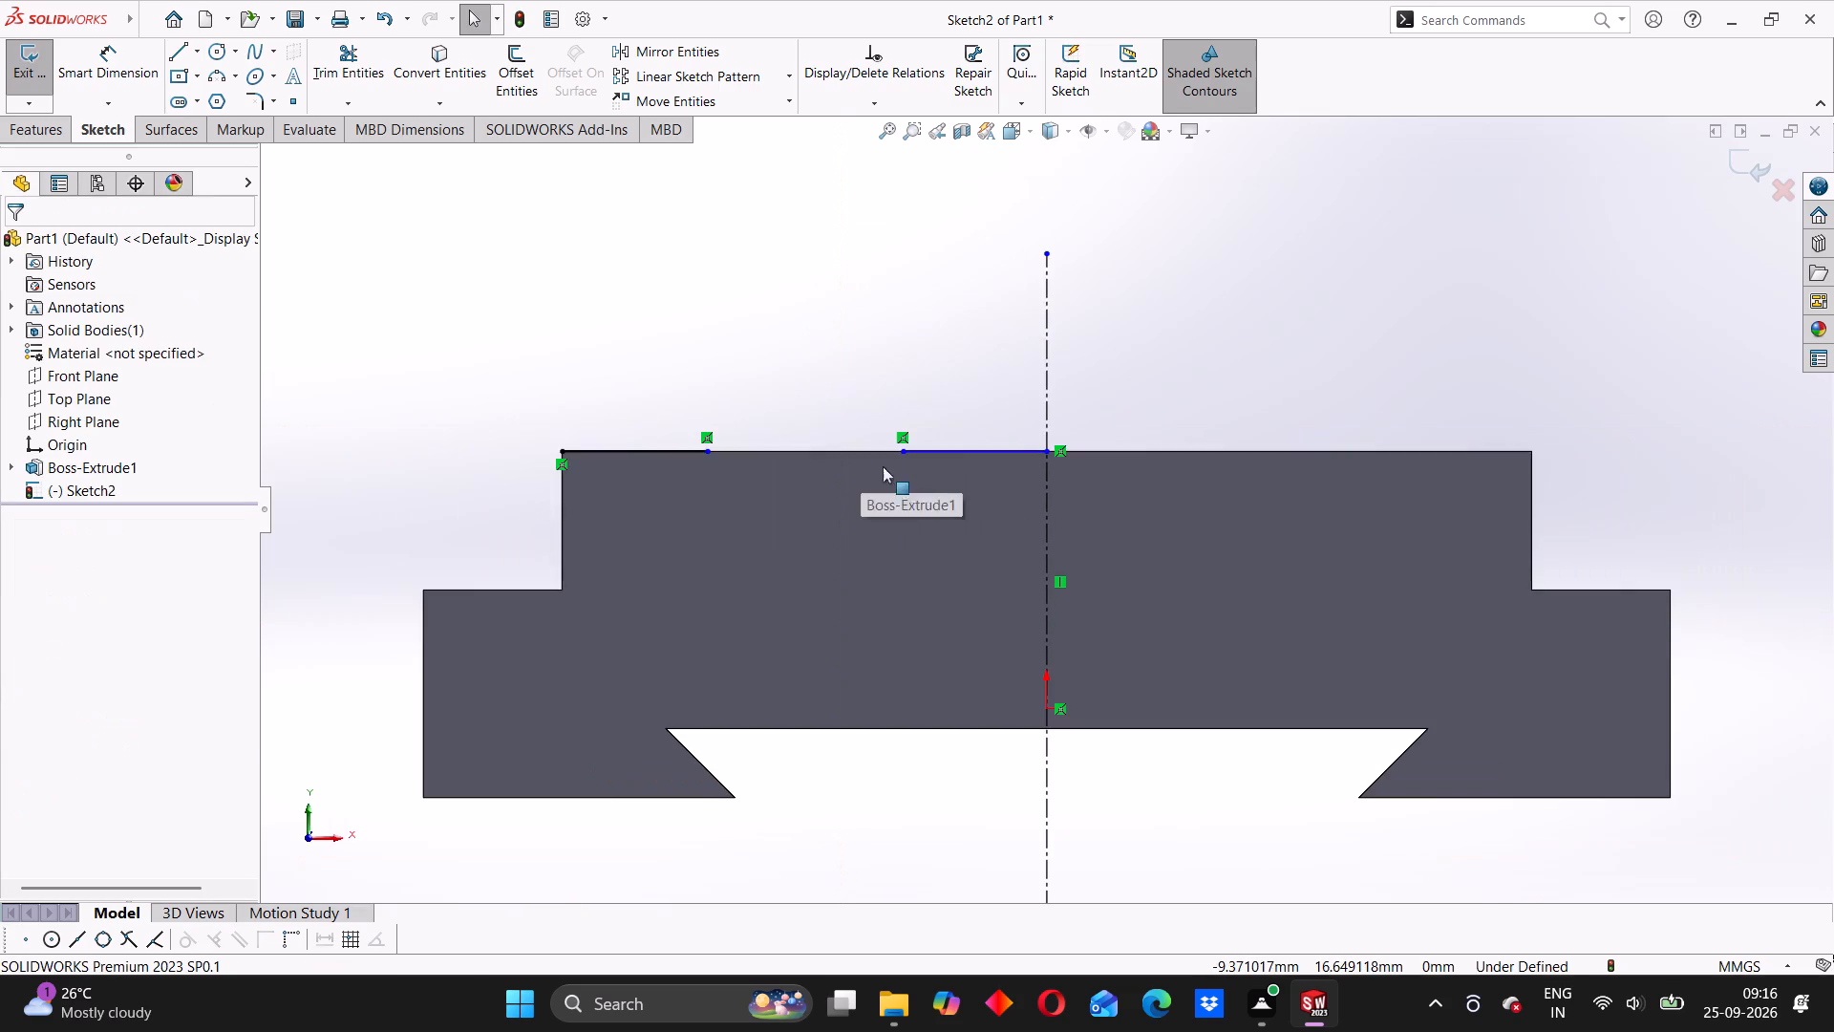
Dimension the distance from the centerline to the outer end of the second top-edge line as 10 mm.
{"action": "left_click", "coordinate": [135, 63]}
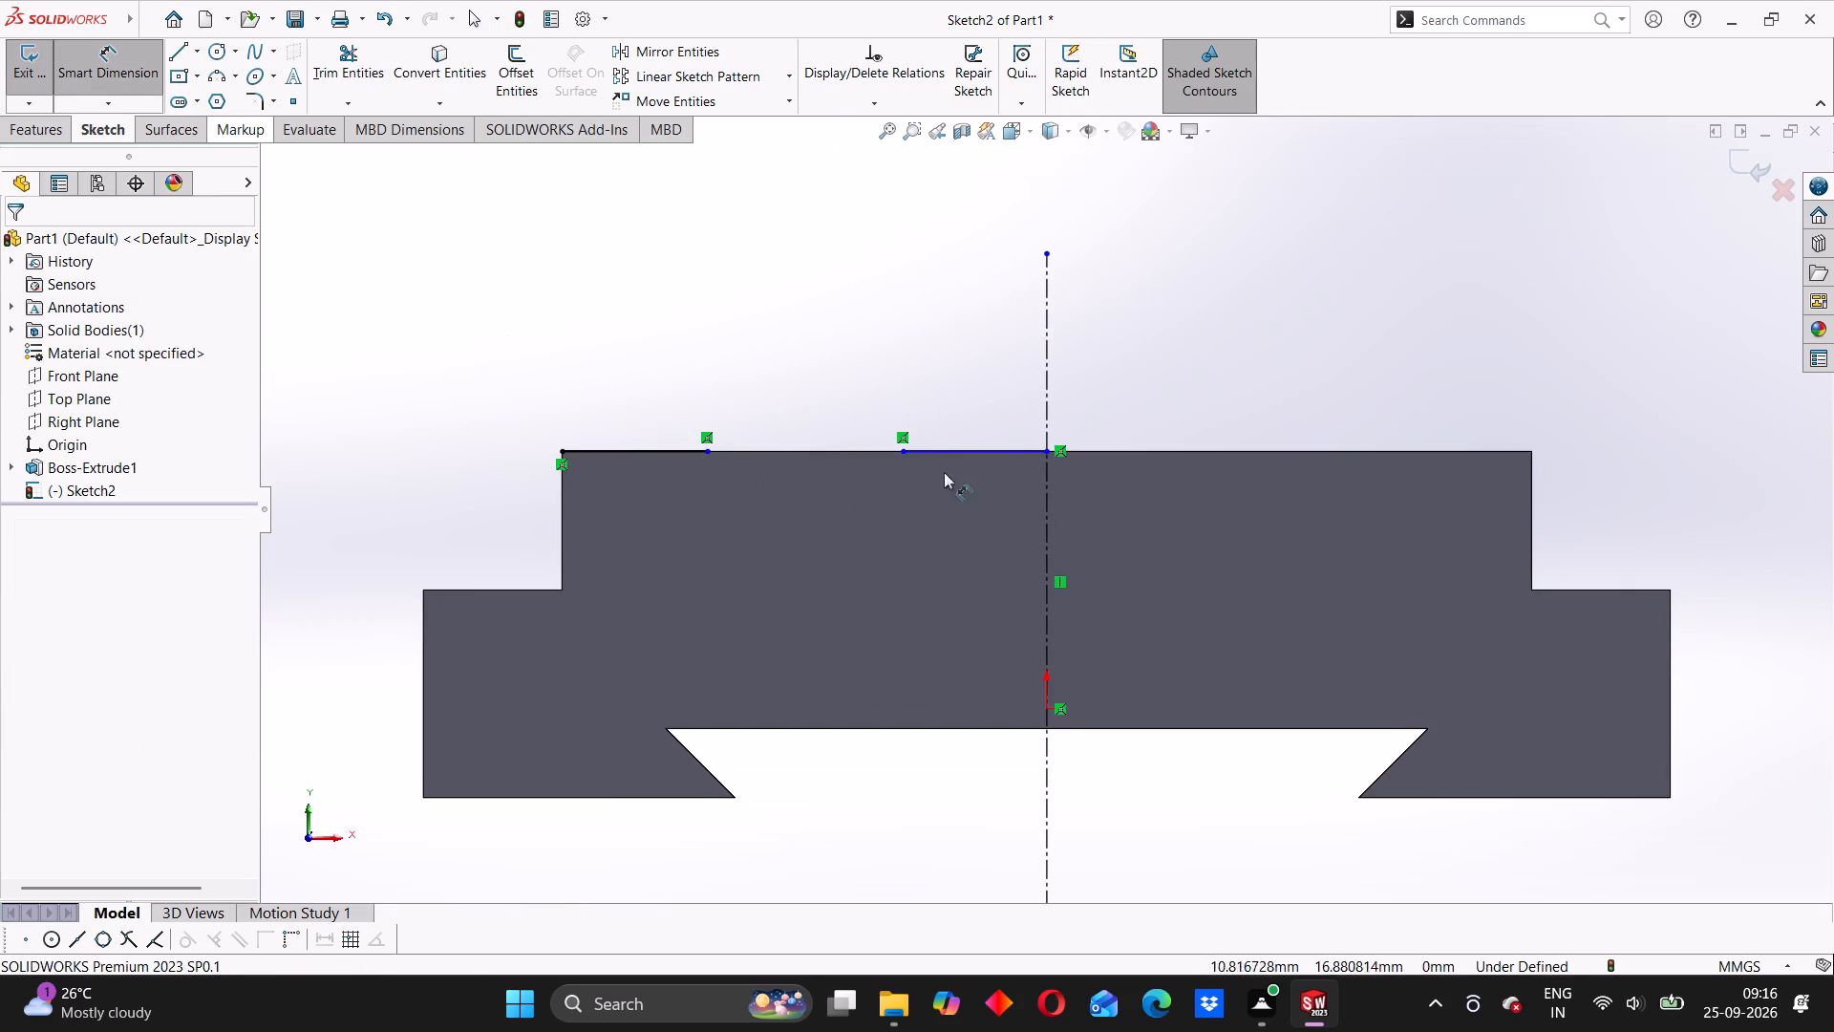
{"action": "left_click", "coordinate": [1049, 424]}
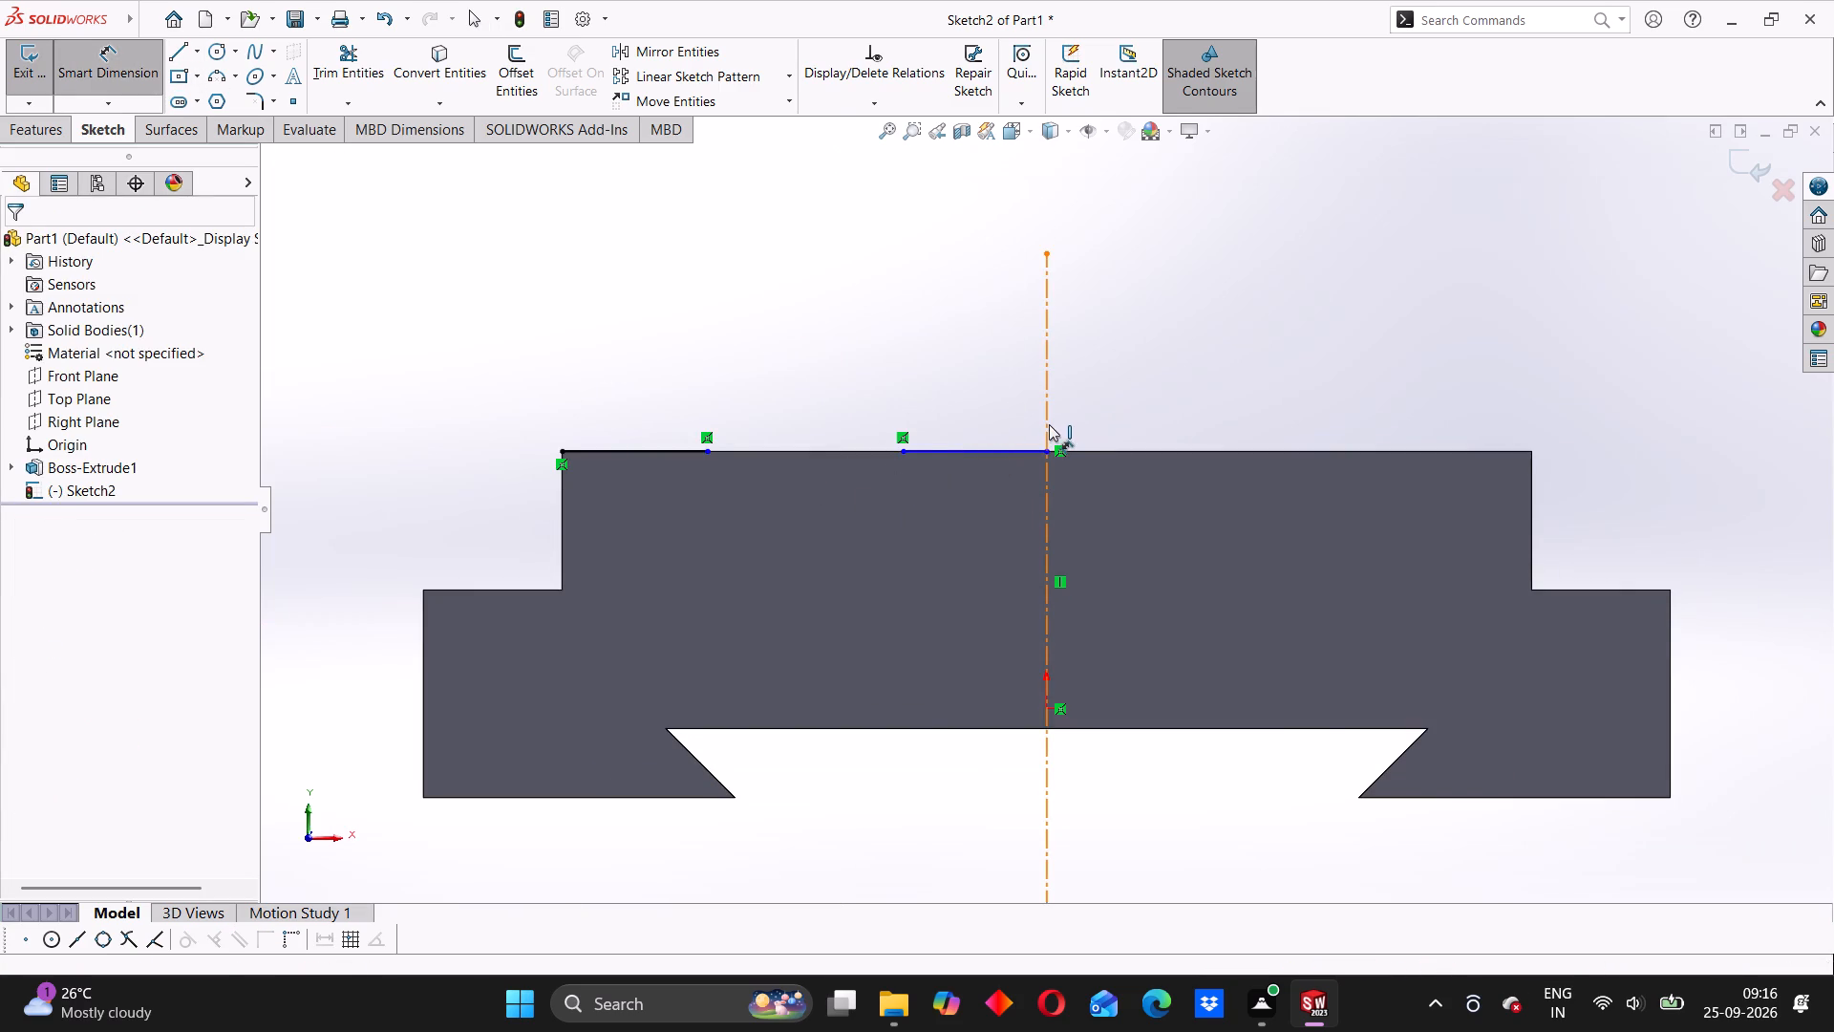
{"action": "left_click", "coordinate": [908, 448]}
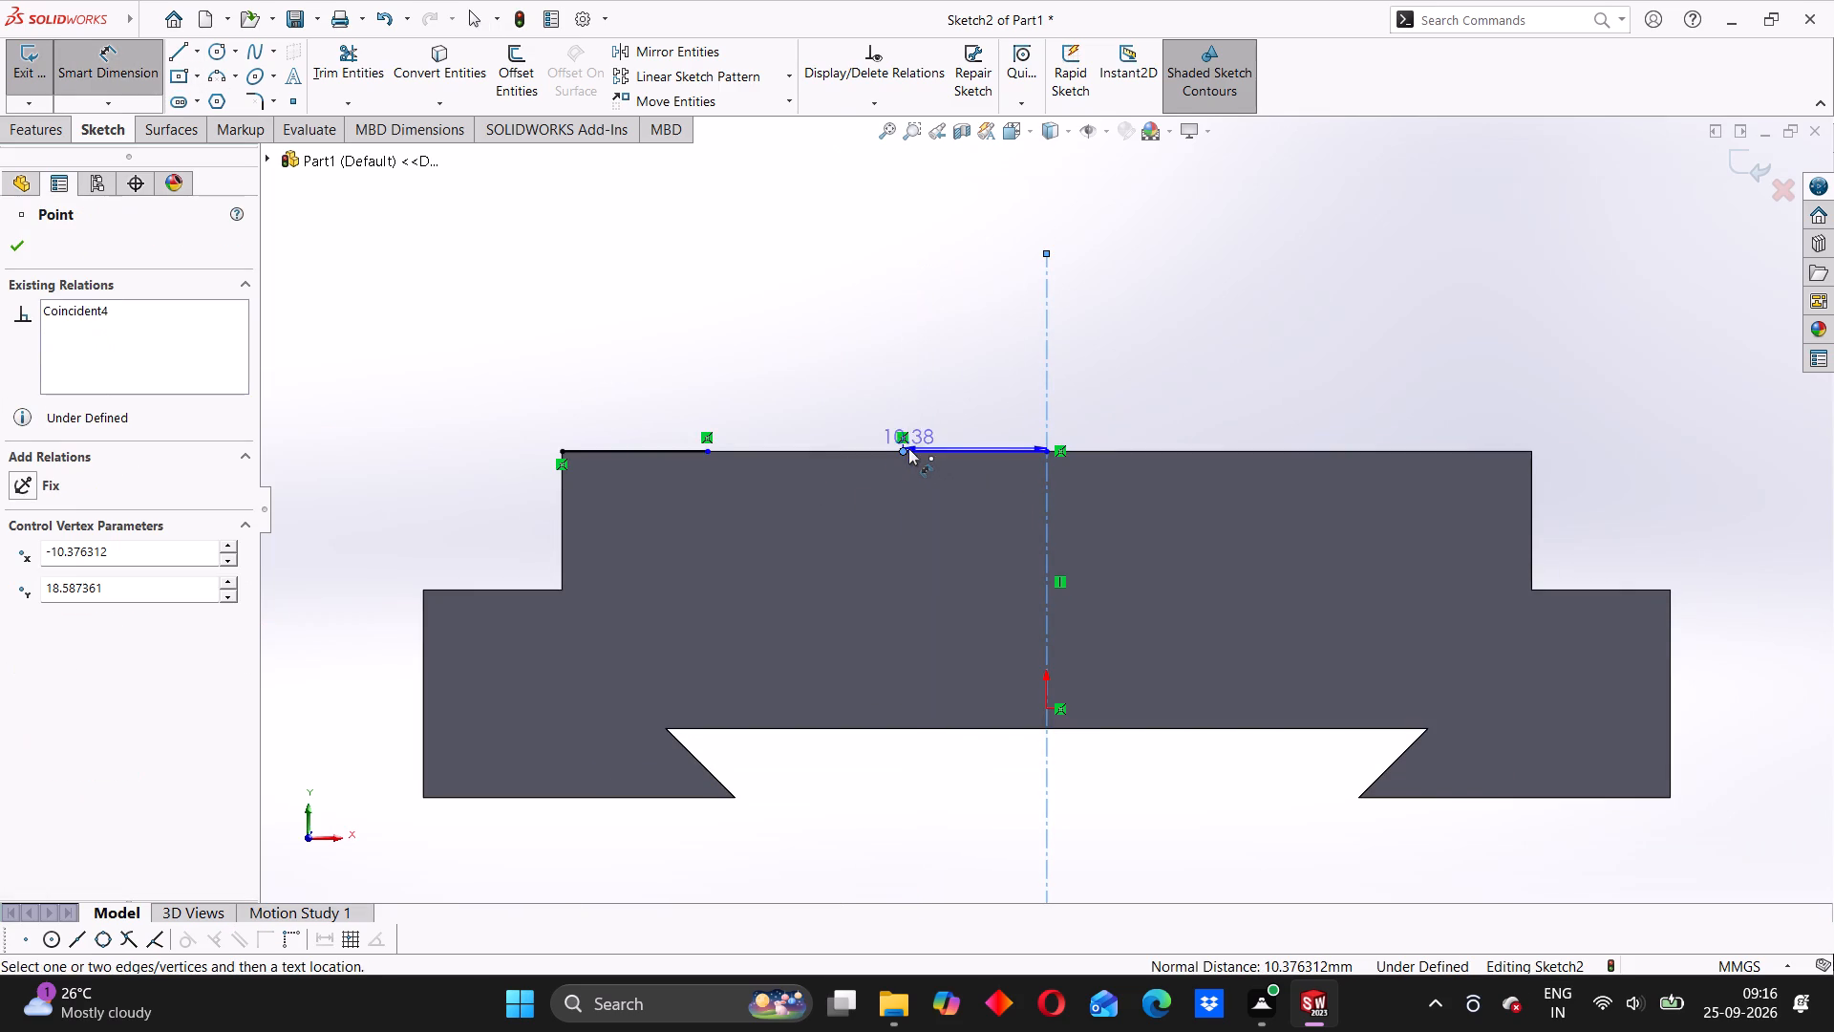
{"action": "left_click", "coordinate": [947, 406]}
{"action": "type", "text": "10"}
{"action": "key", "text": "Return"}
{"action": "left_click", "coordinate": [834, 372]}
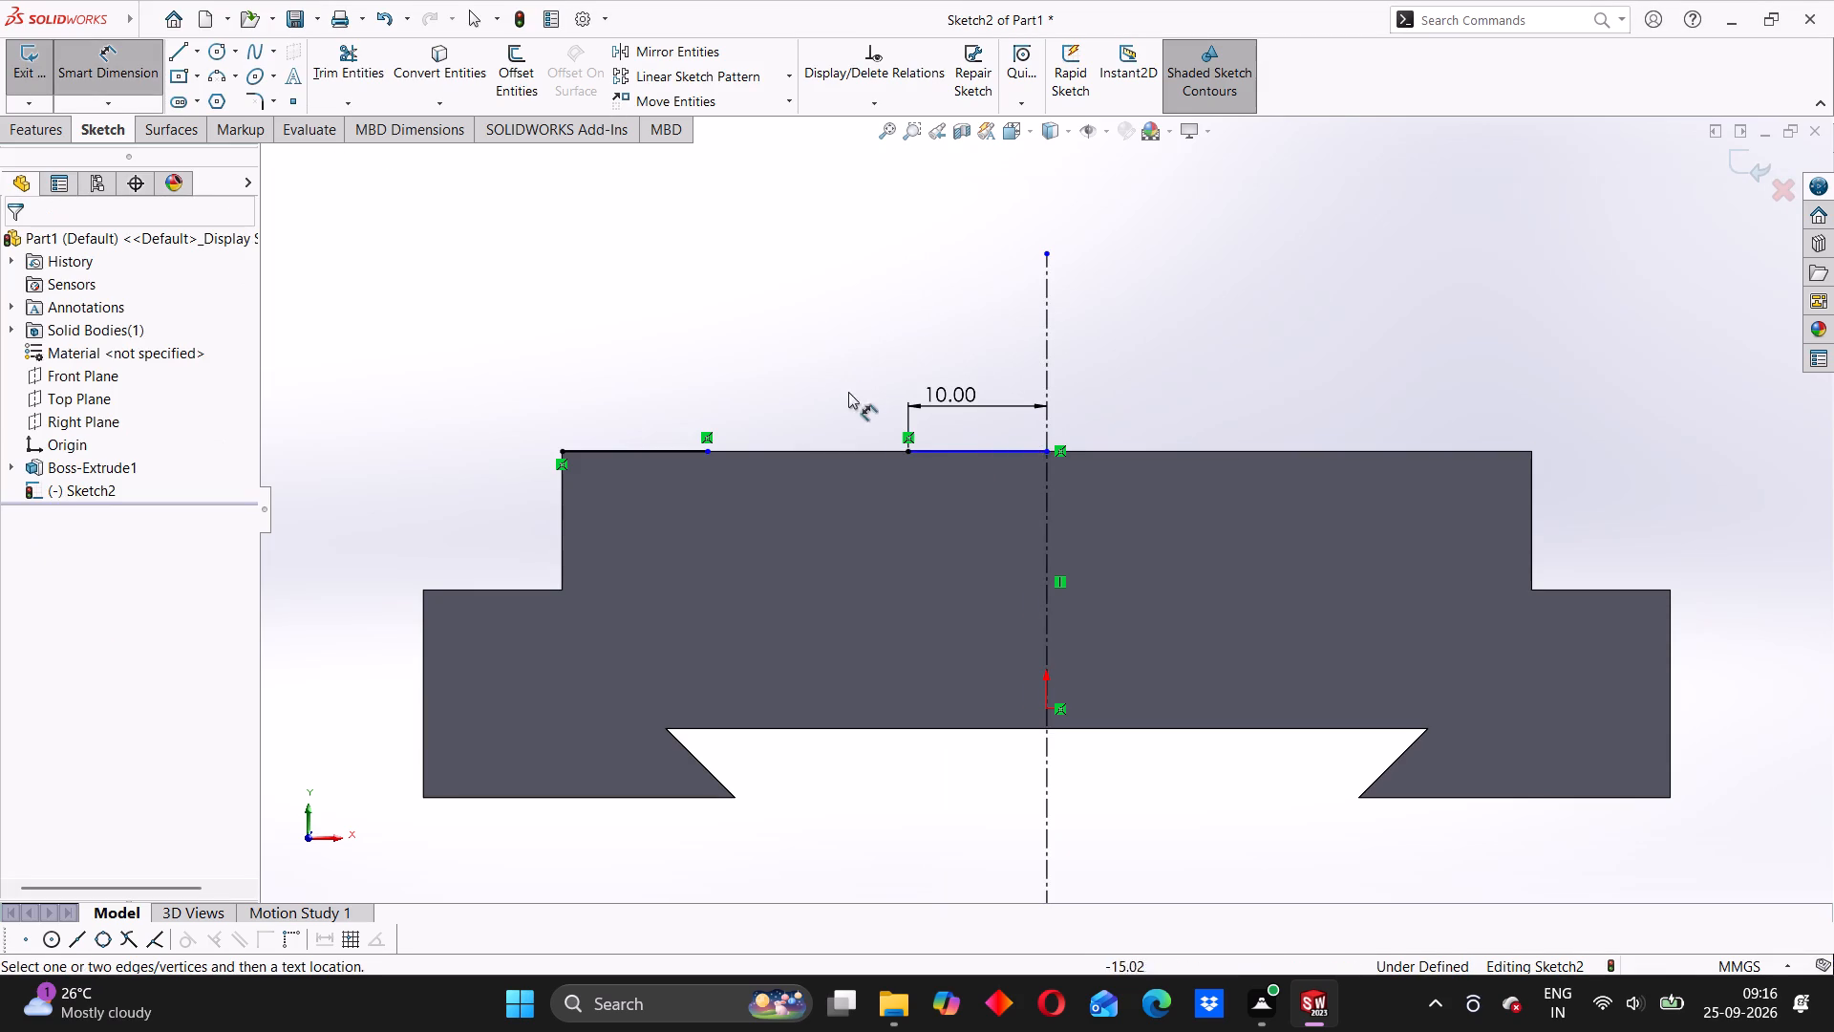
Dimension the length of the line at the upper-left corner as 10 mm.
{"action": "left_click", "coordinate": [609, 449]}
{"action": "left_click", "coordinate": [615, 403]}
{"action": "type", "text": "10"}
{"action": "key", "text": "Return"}
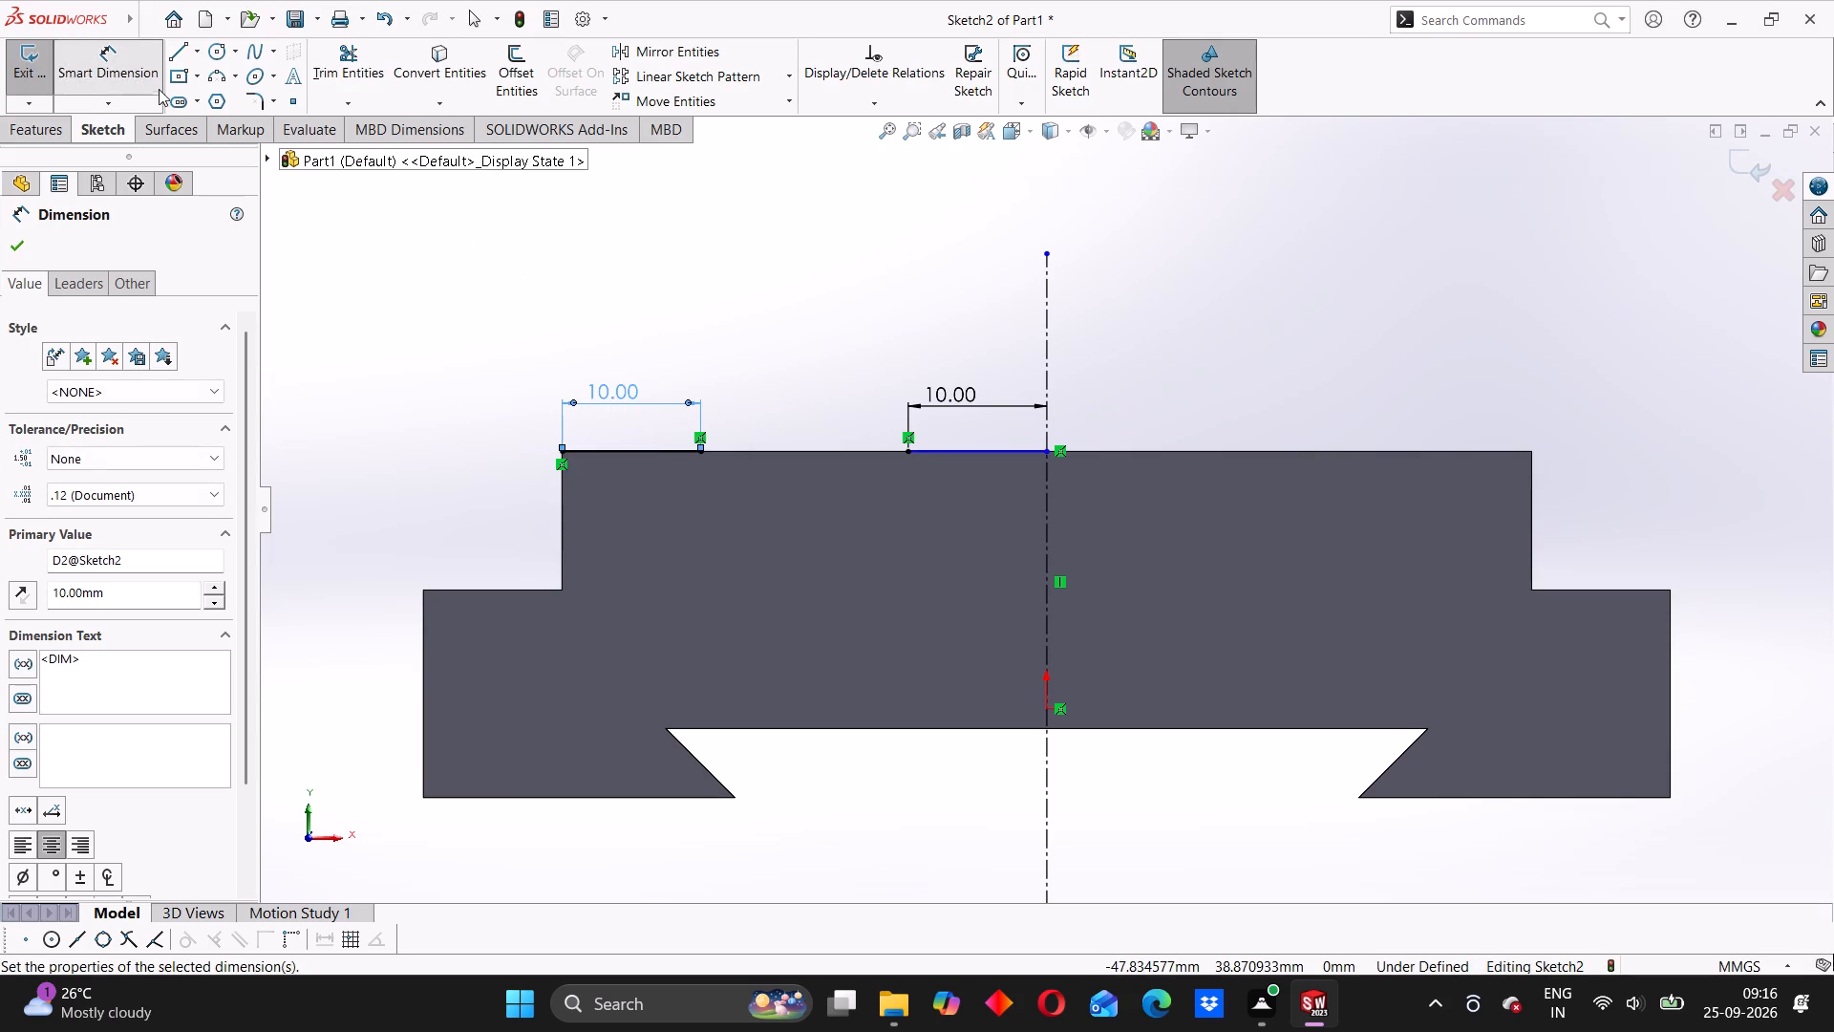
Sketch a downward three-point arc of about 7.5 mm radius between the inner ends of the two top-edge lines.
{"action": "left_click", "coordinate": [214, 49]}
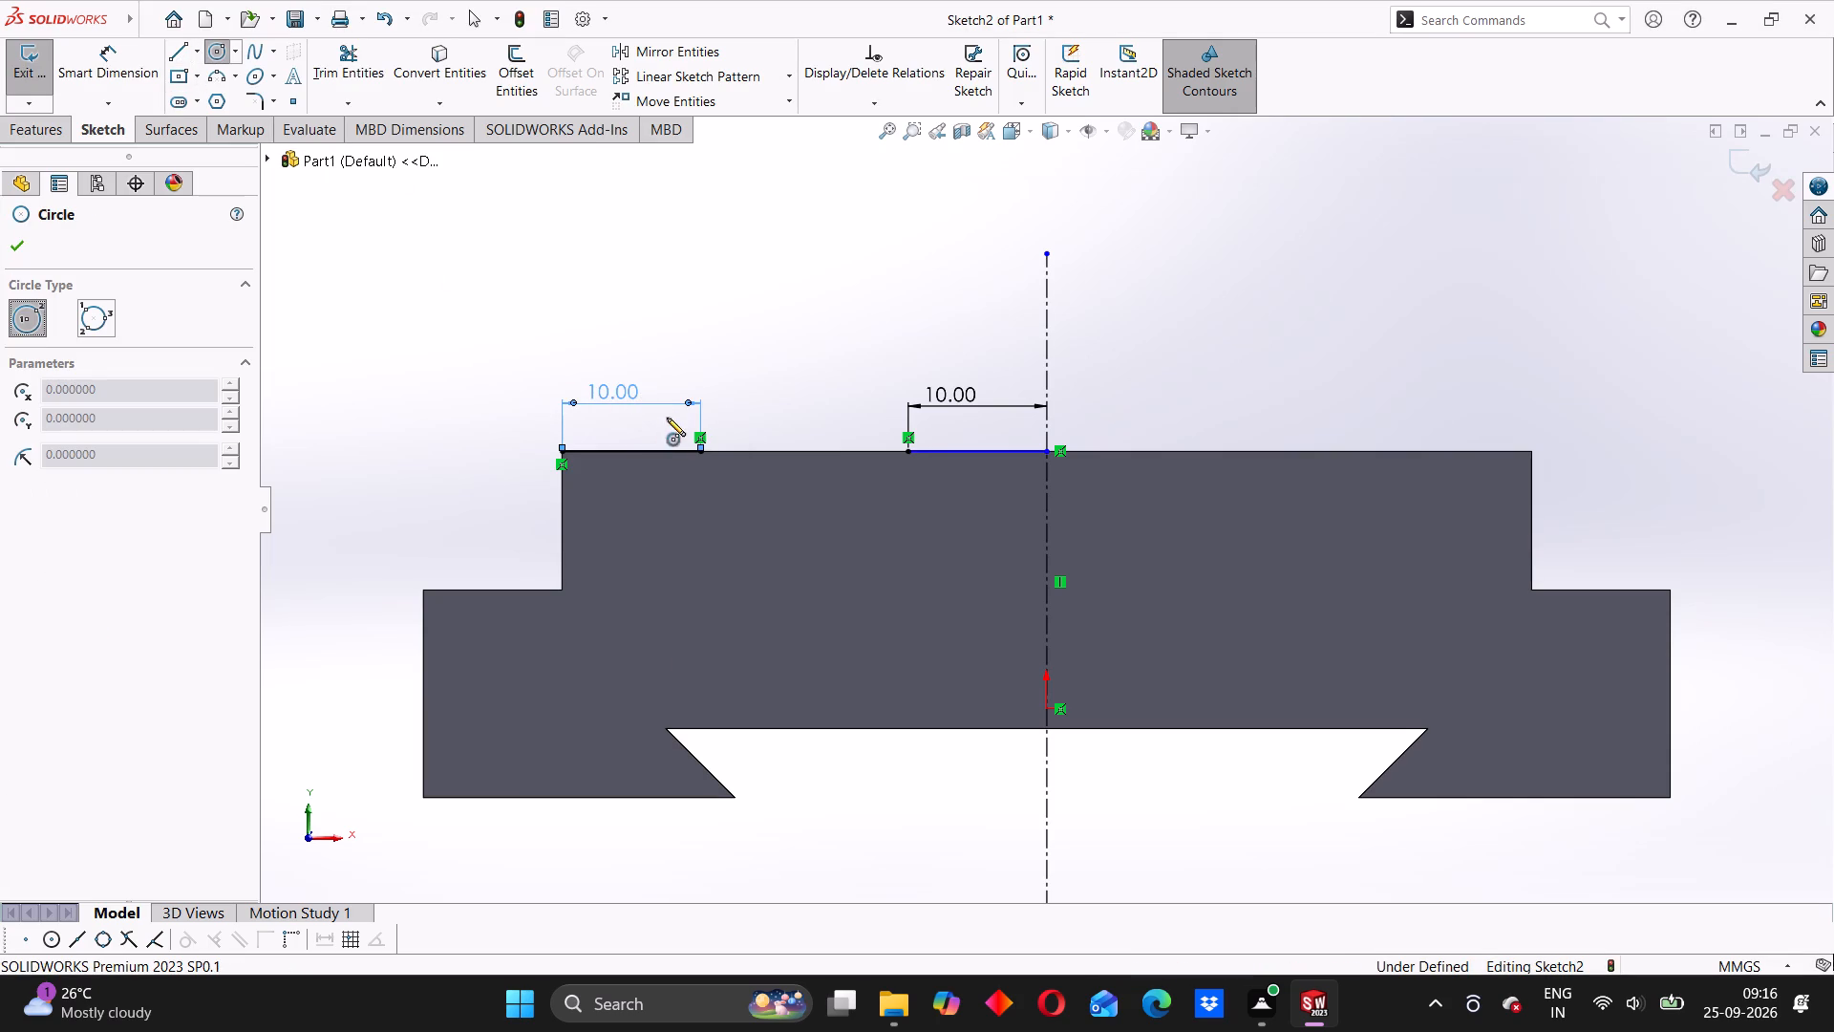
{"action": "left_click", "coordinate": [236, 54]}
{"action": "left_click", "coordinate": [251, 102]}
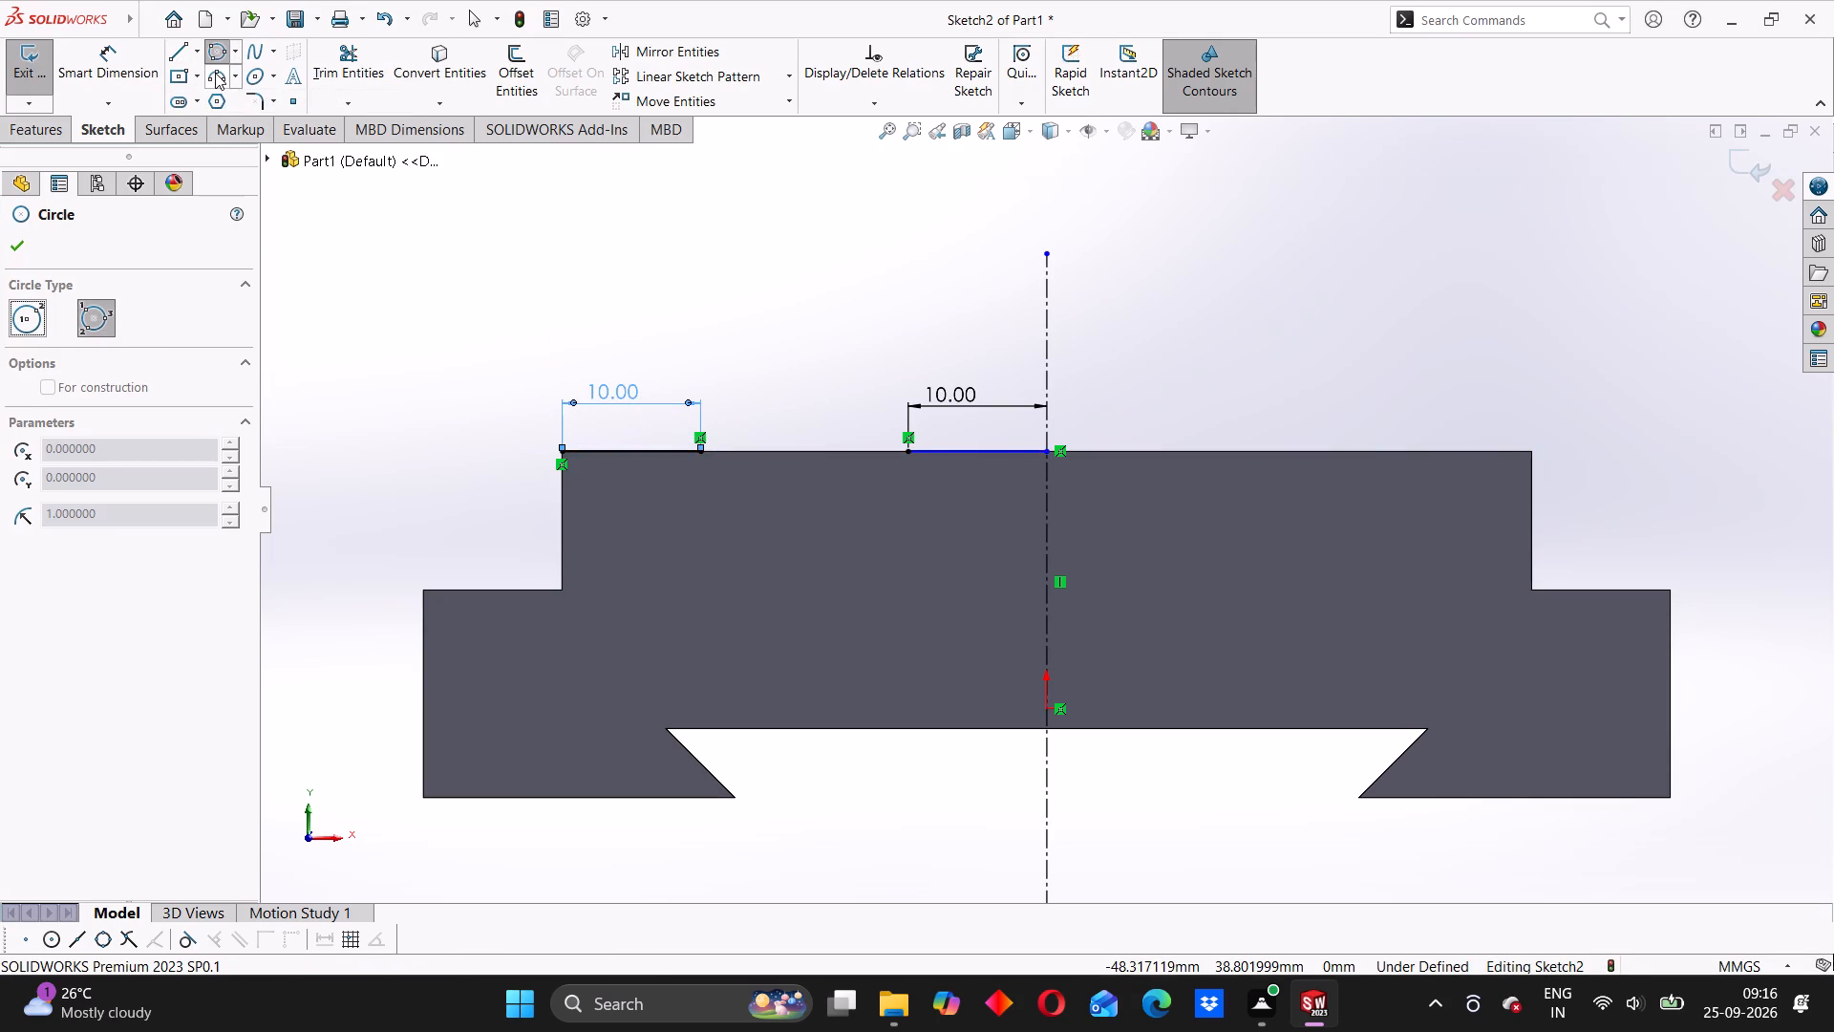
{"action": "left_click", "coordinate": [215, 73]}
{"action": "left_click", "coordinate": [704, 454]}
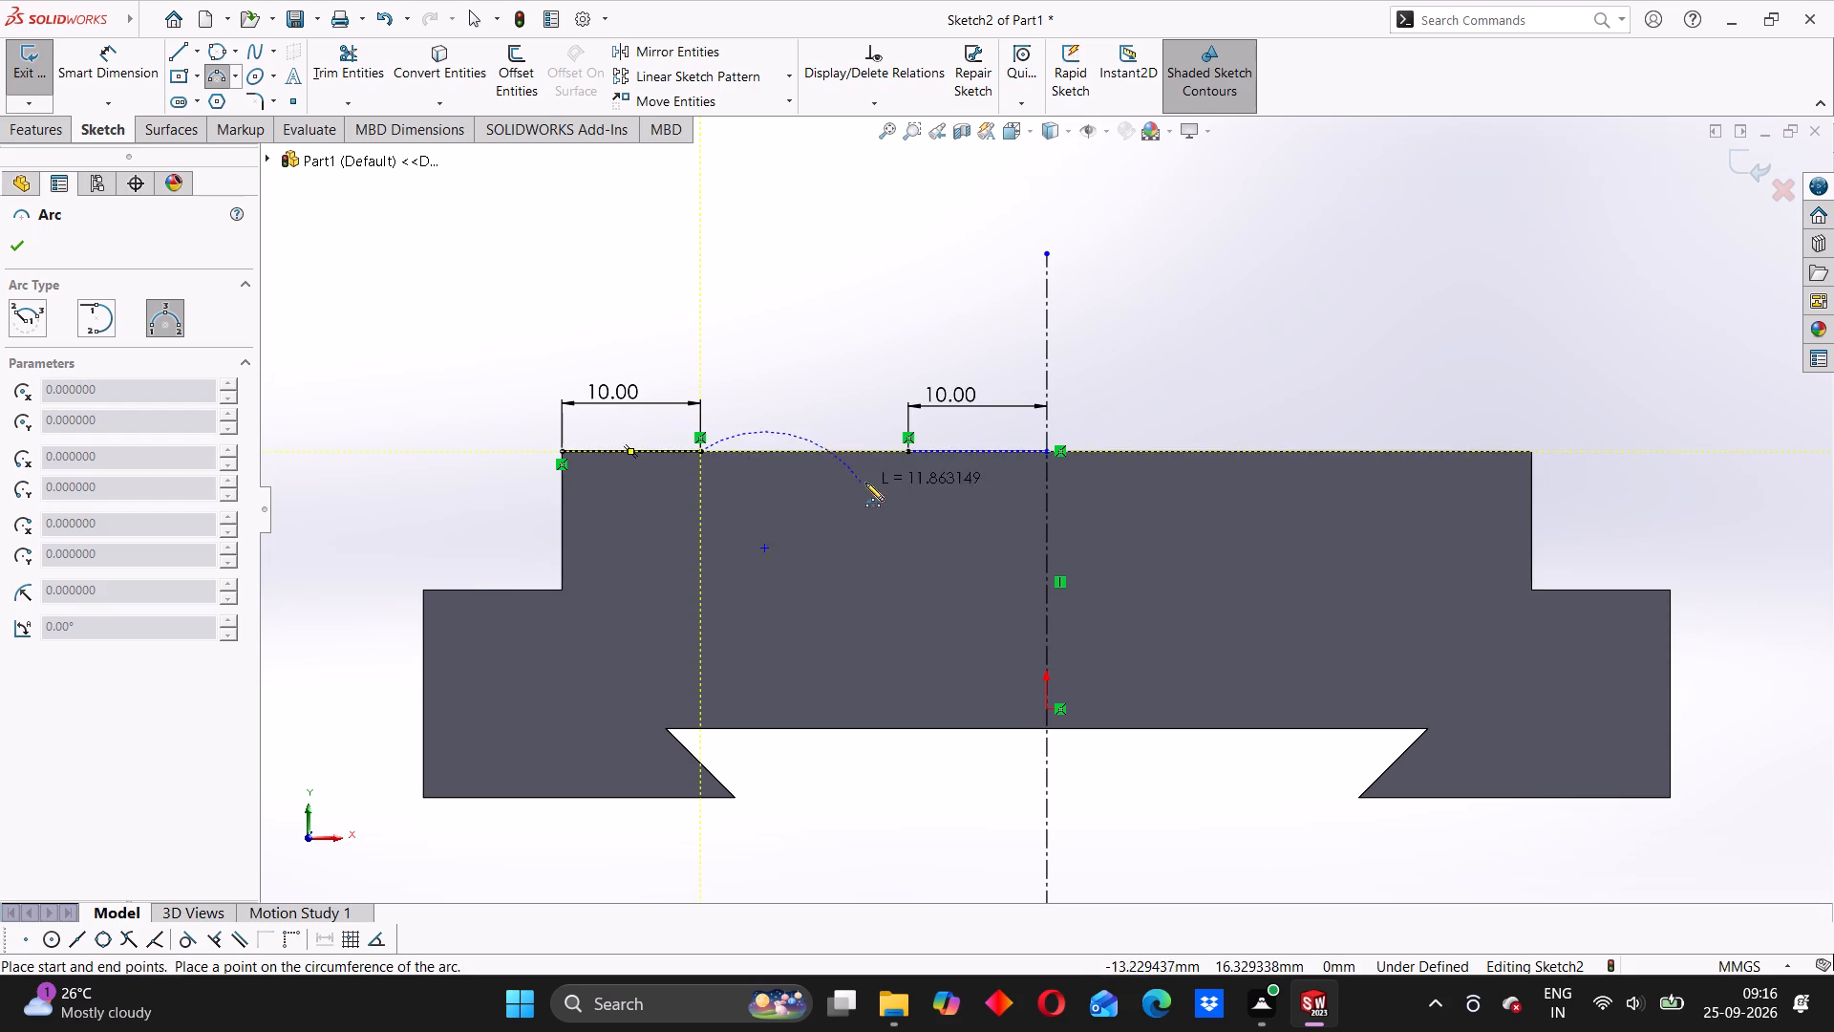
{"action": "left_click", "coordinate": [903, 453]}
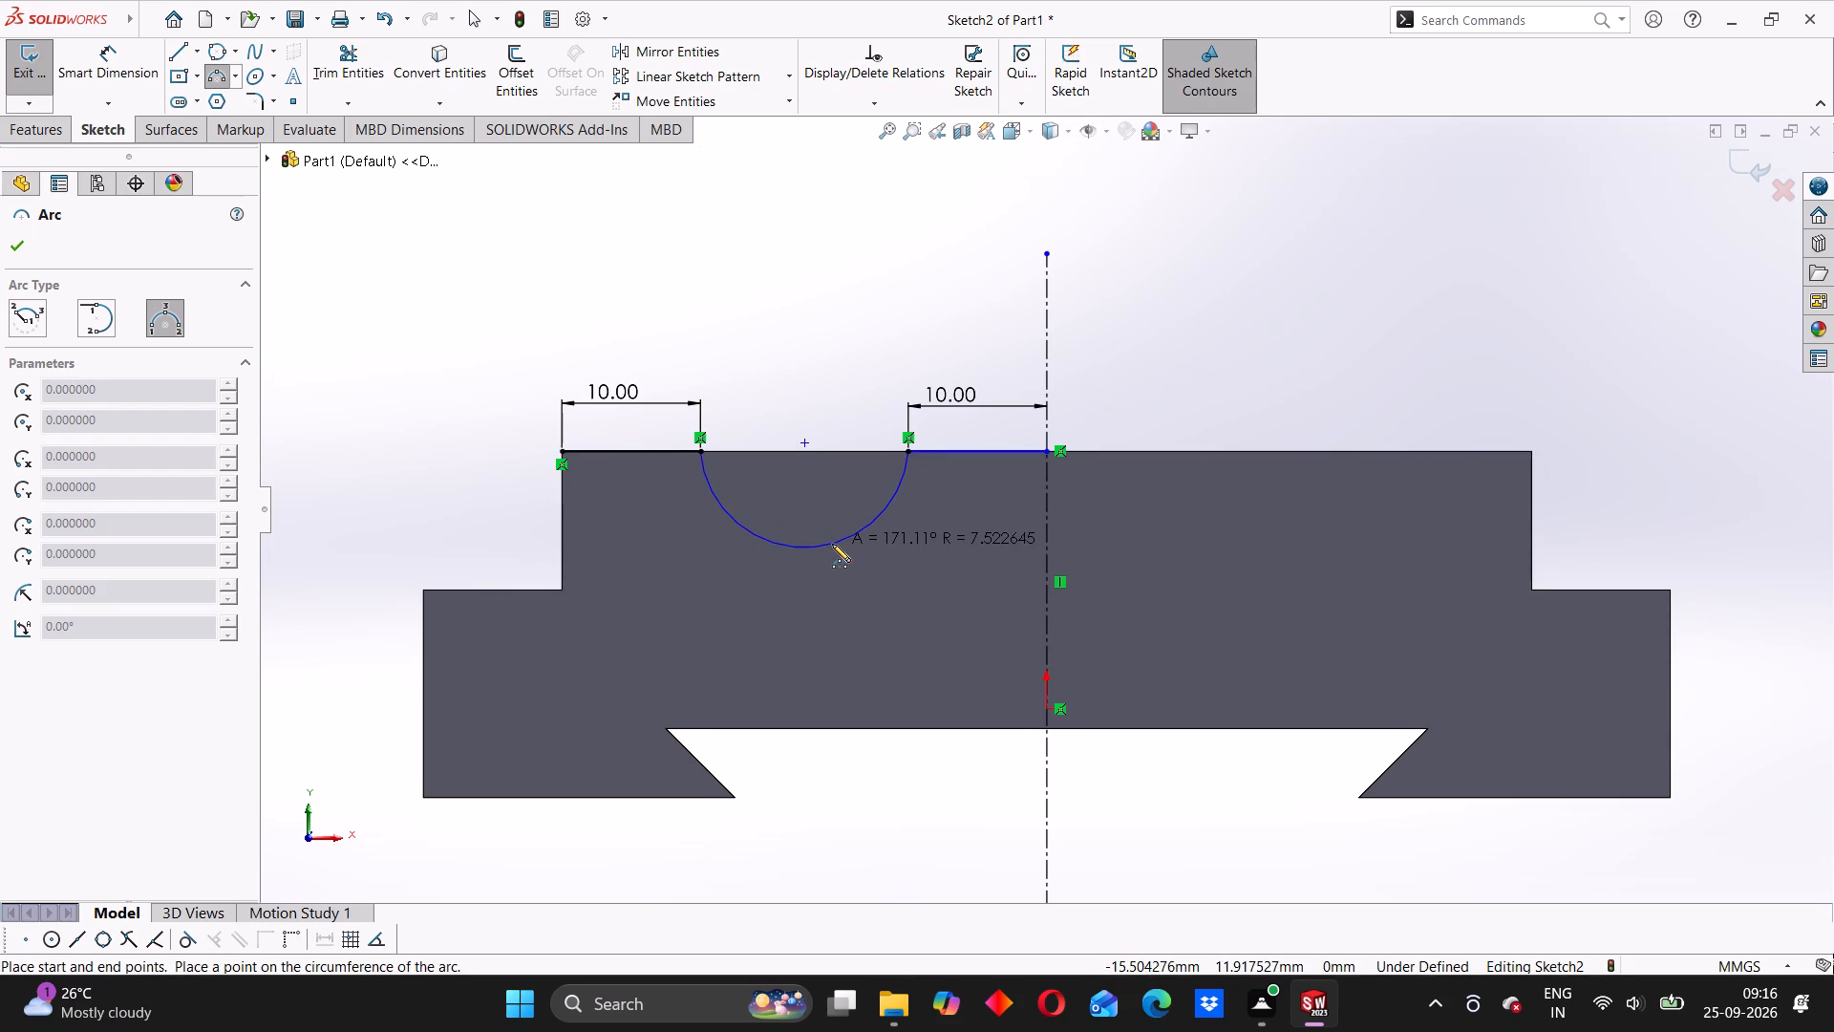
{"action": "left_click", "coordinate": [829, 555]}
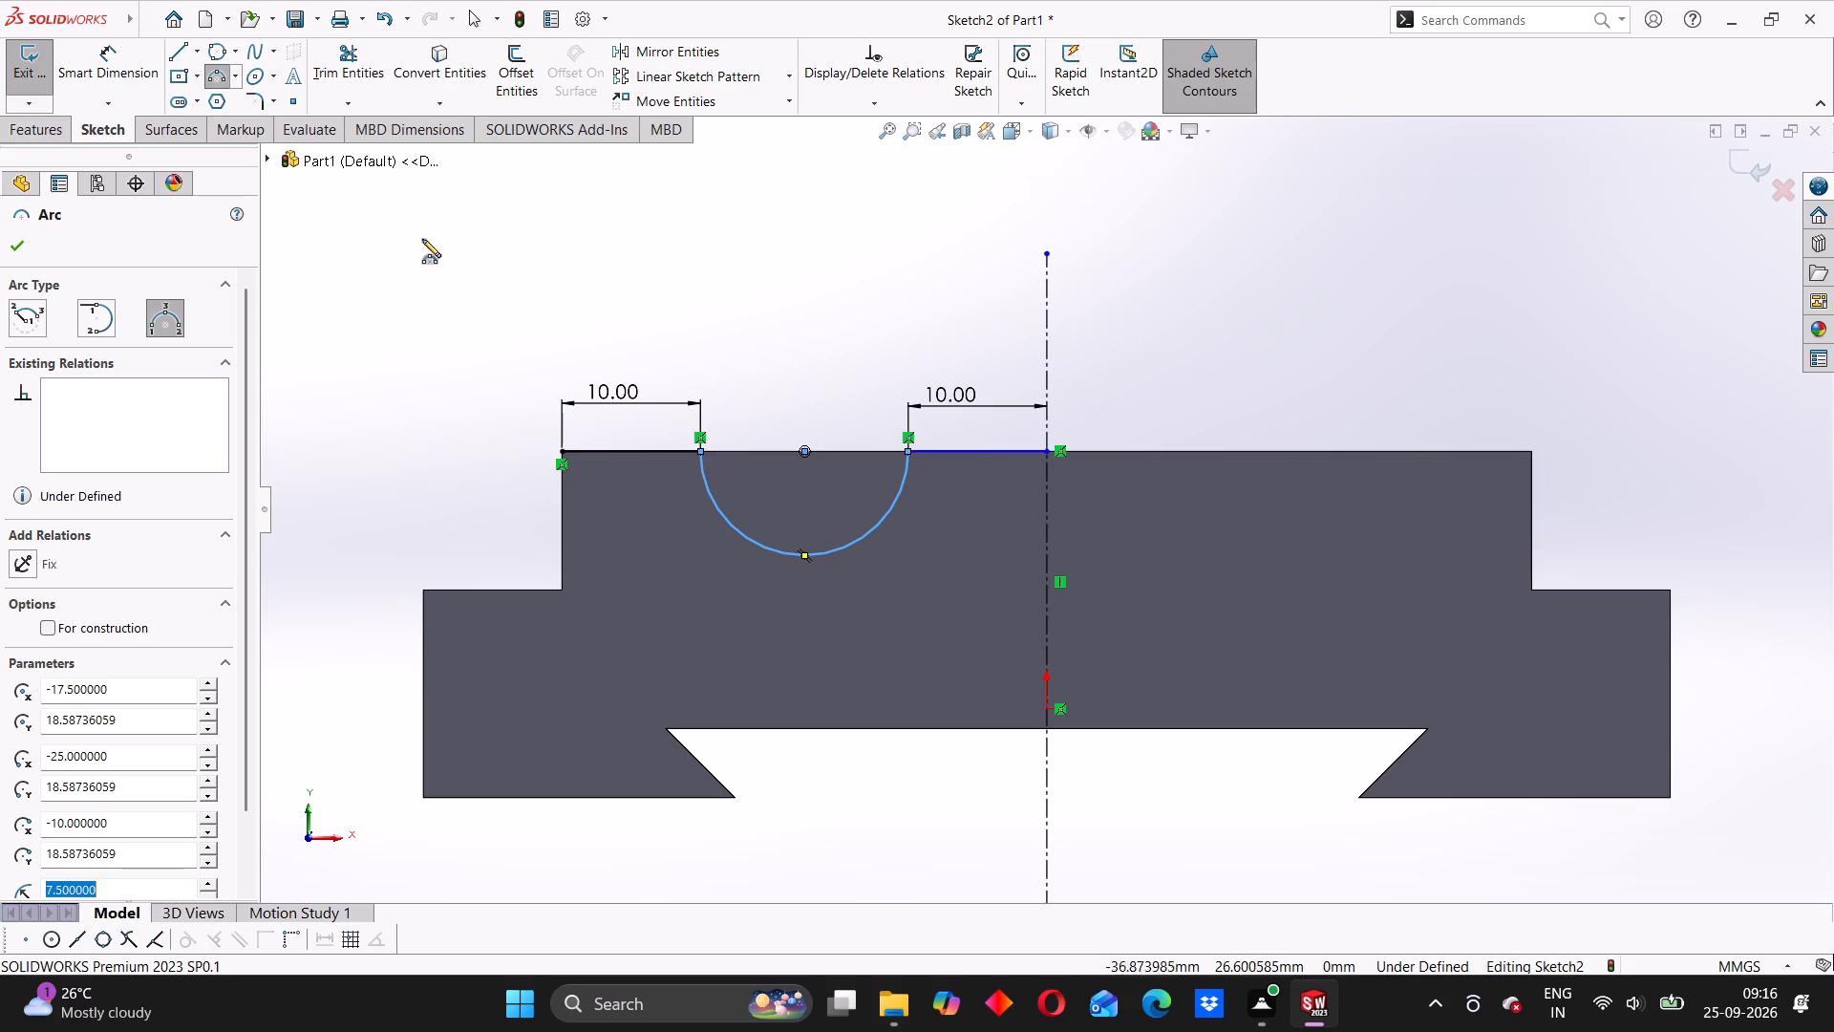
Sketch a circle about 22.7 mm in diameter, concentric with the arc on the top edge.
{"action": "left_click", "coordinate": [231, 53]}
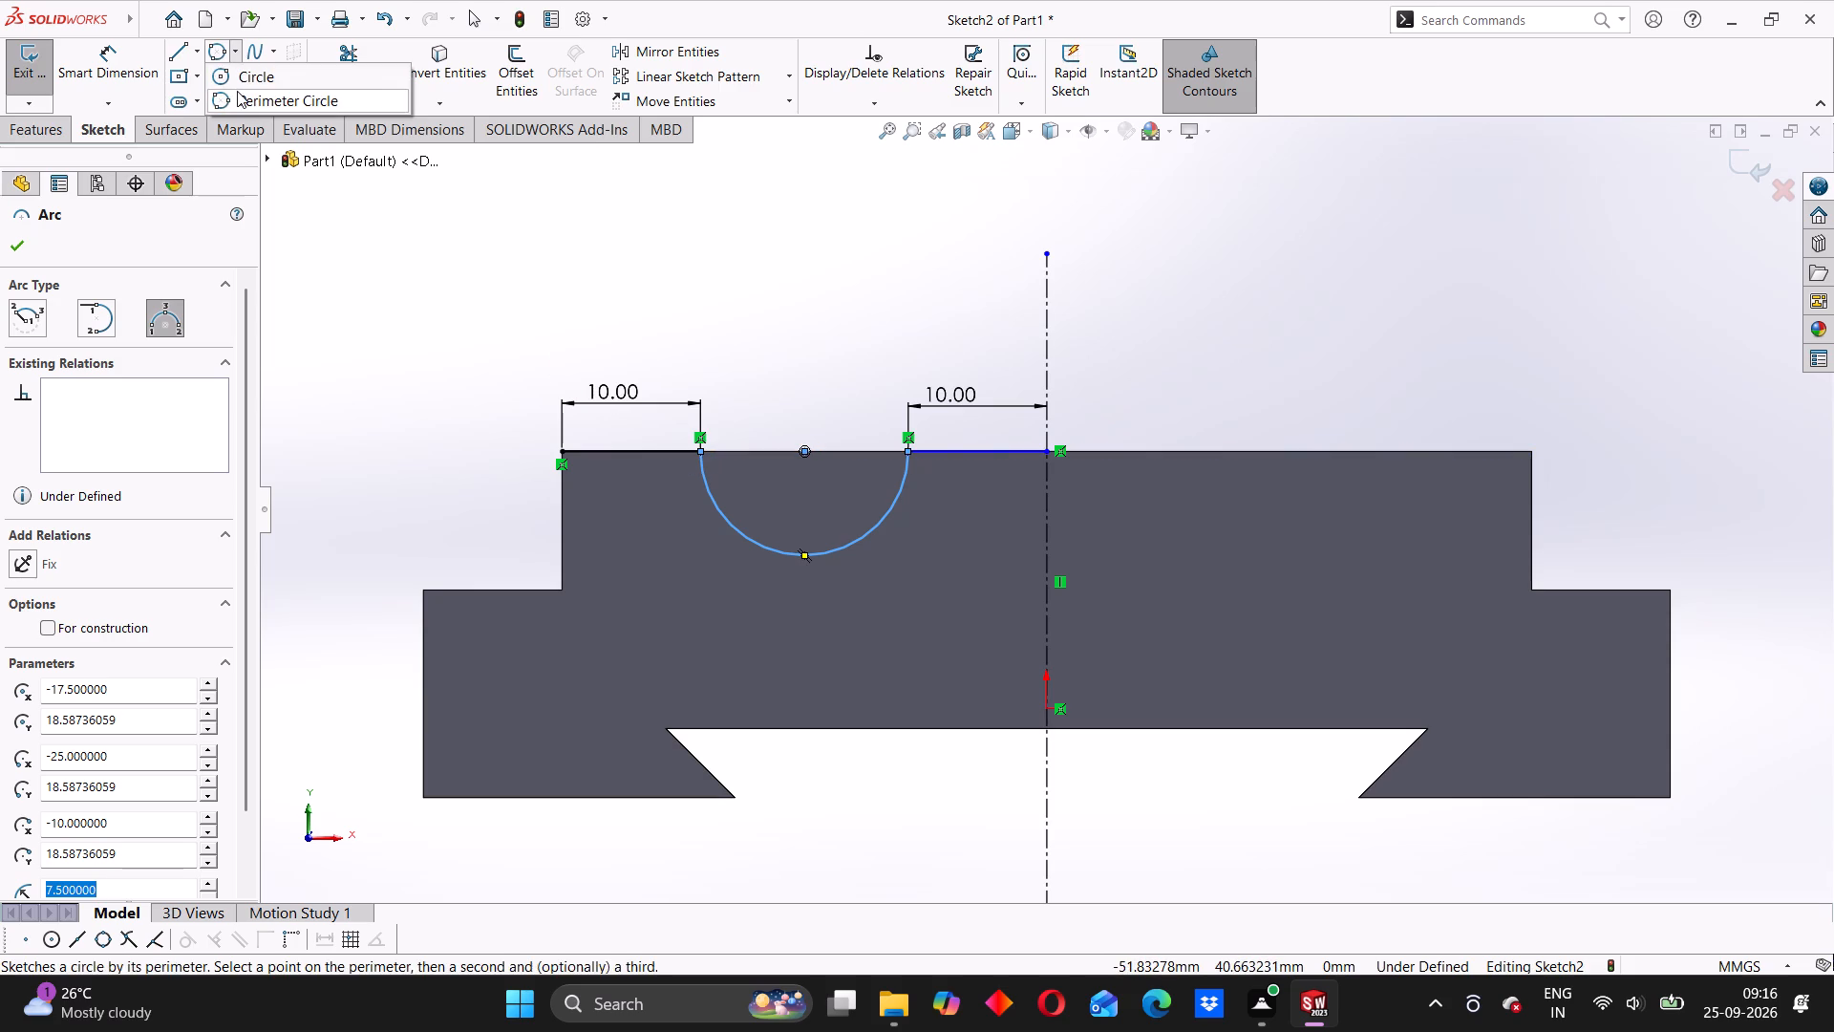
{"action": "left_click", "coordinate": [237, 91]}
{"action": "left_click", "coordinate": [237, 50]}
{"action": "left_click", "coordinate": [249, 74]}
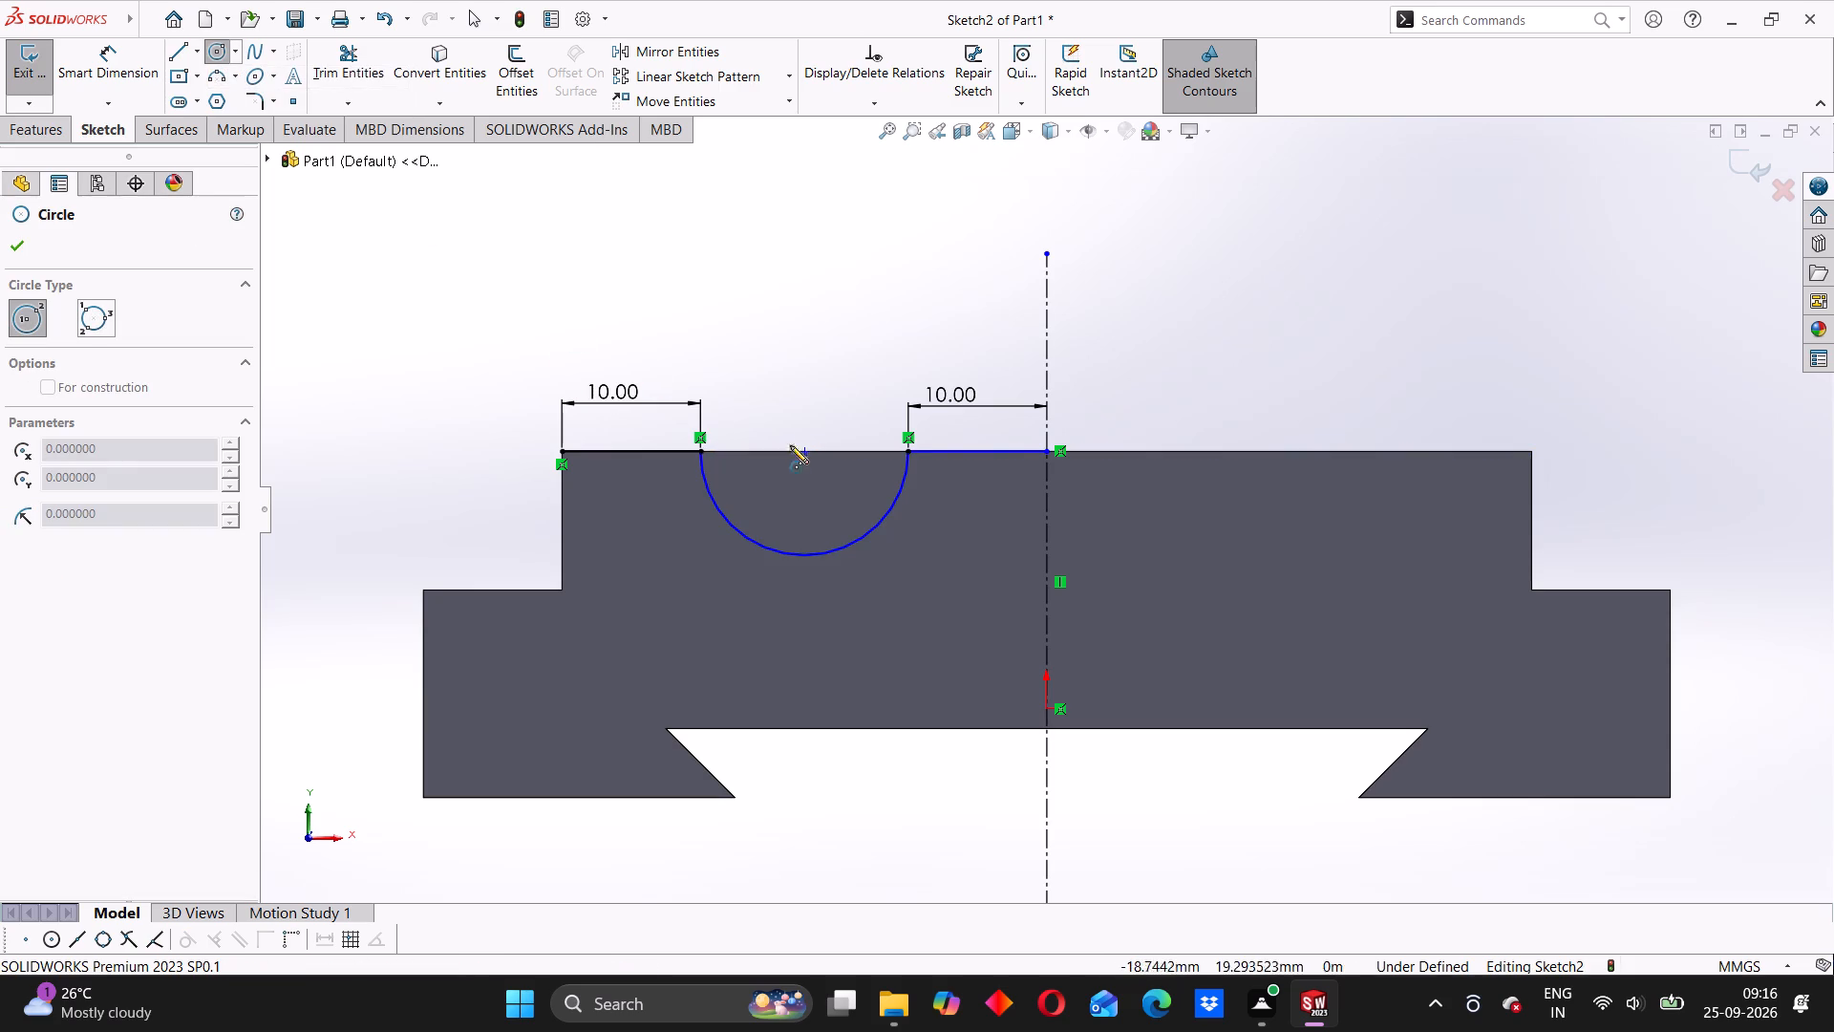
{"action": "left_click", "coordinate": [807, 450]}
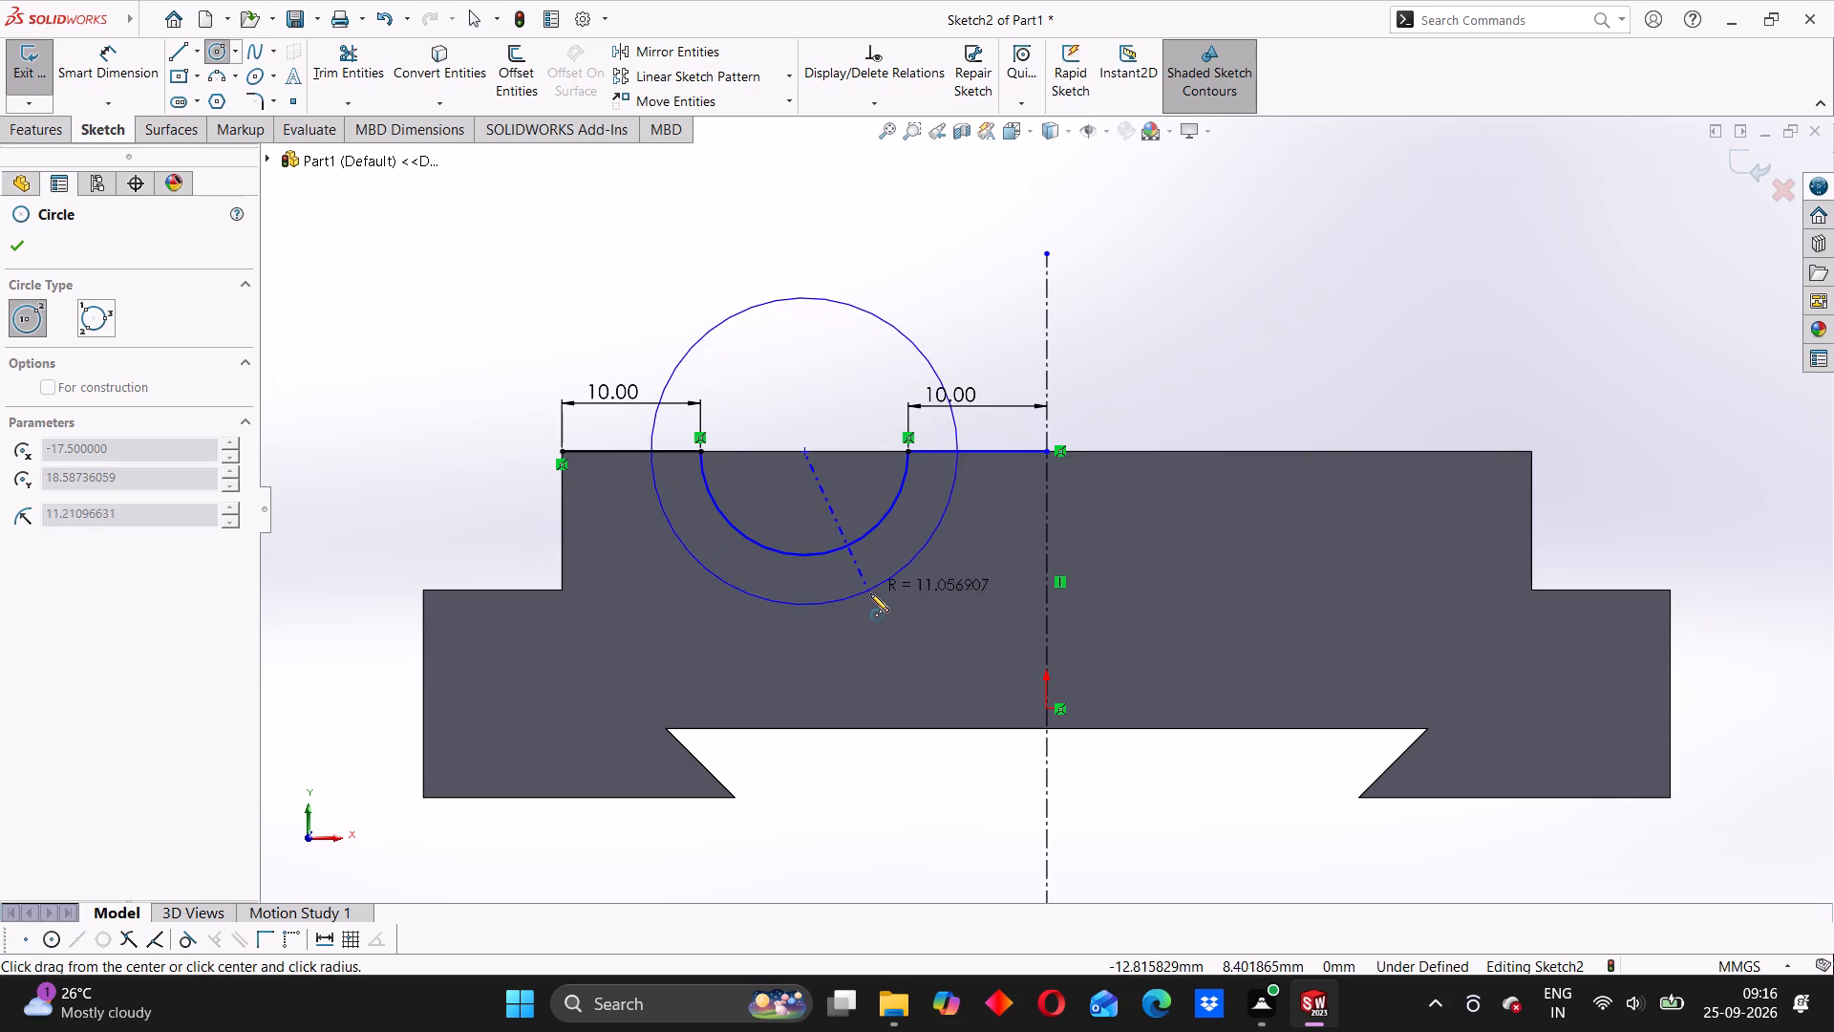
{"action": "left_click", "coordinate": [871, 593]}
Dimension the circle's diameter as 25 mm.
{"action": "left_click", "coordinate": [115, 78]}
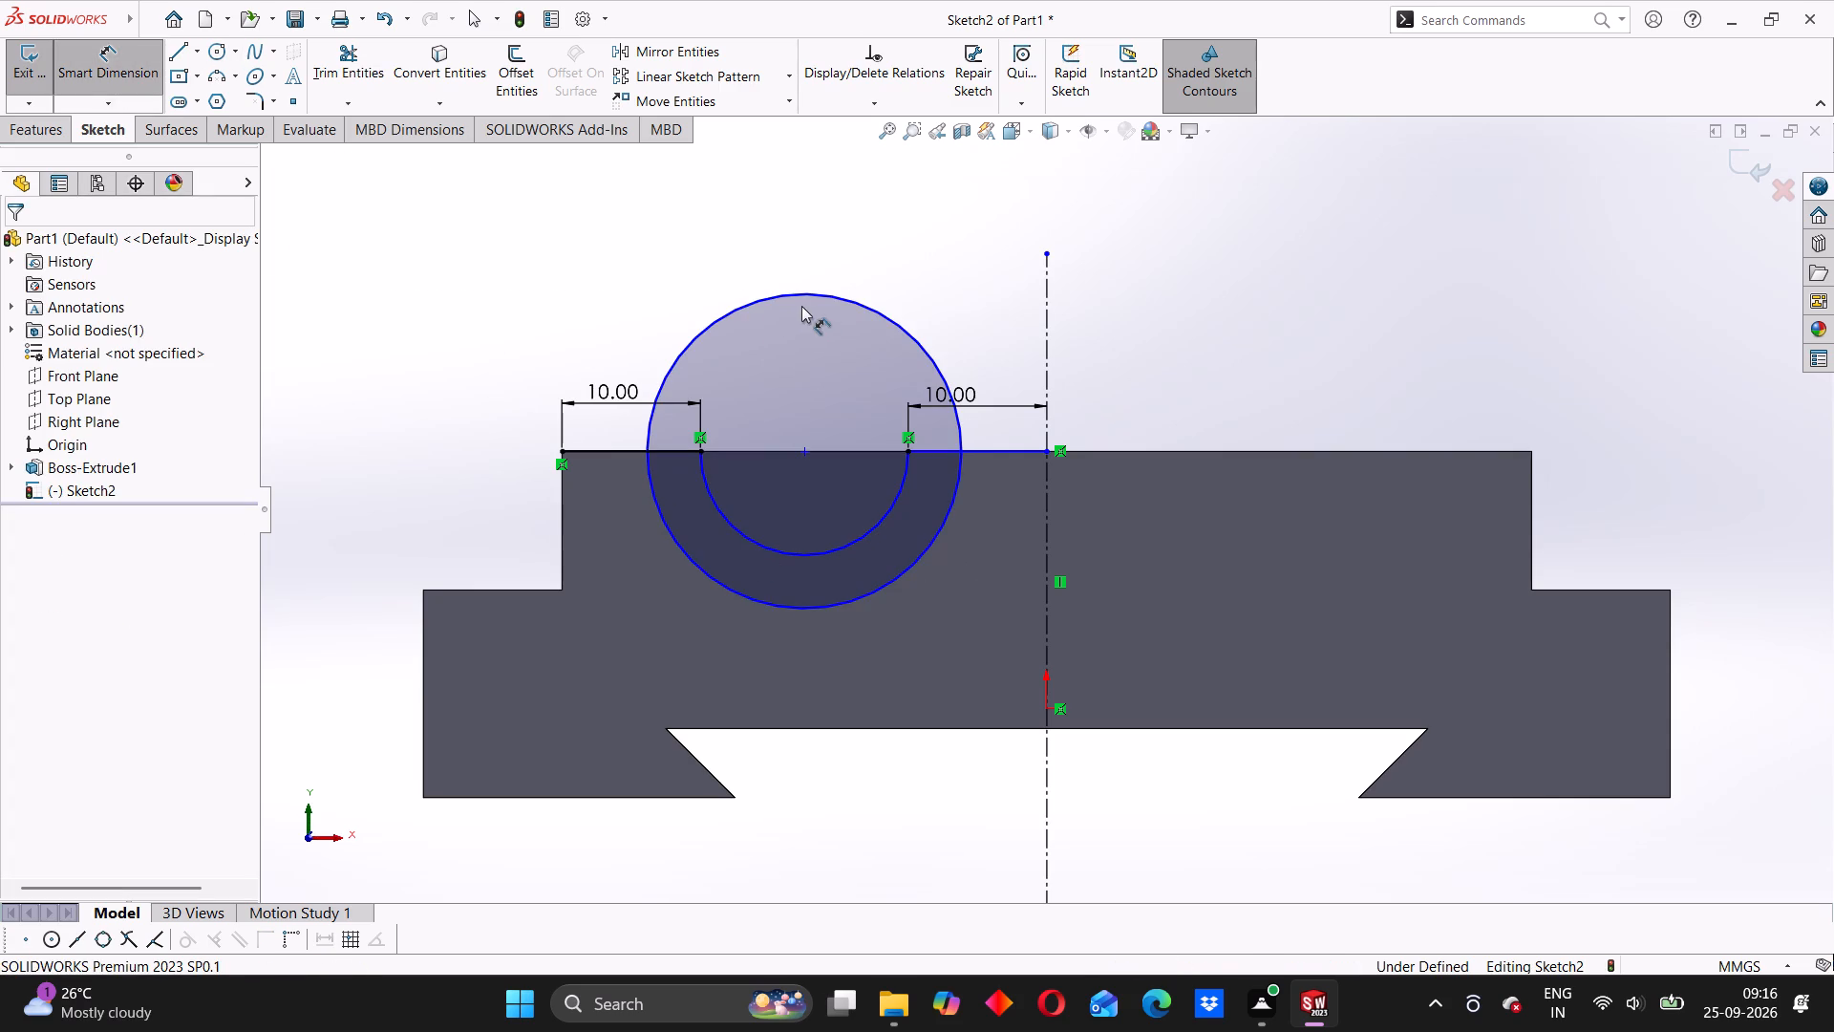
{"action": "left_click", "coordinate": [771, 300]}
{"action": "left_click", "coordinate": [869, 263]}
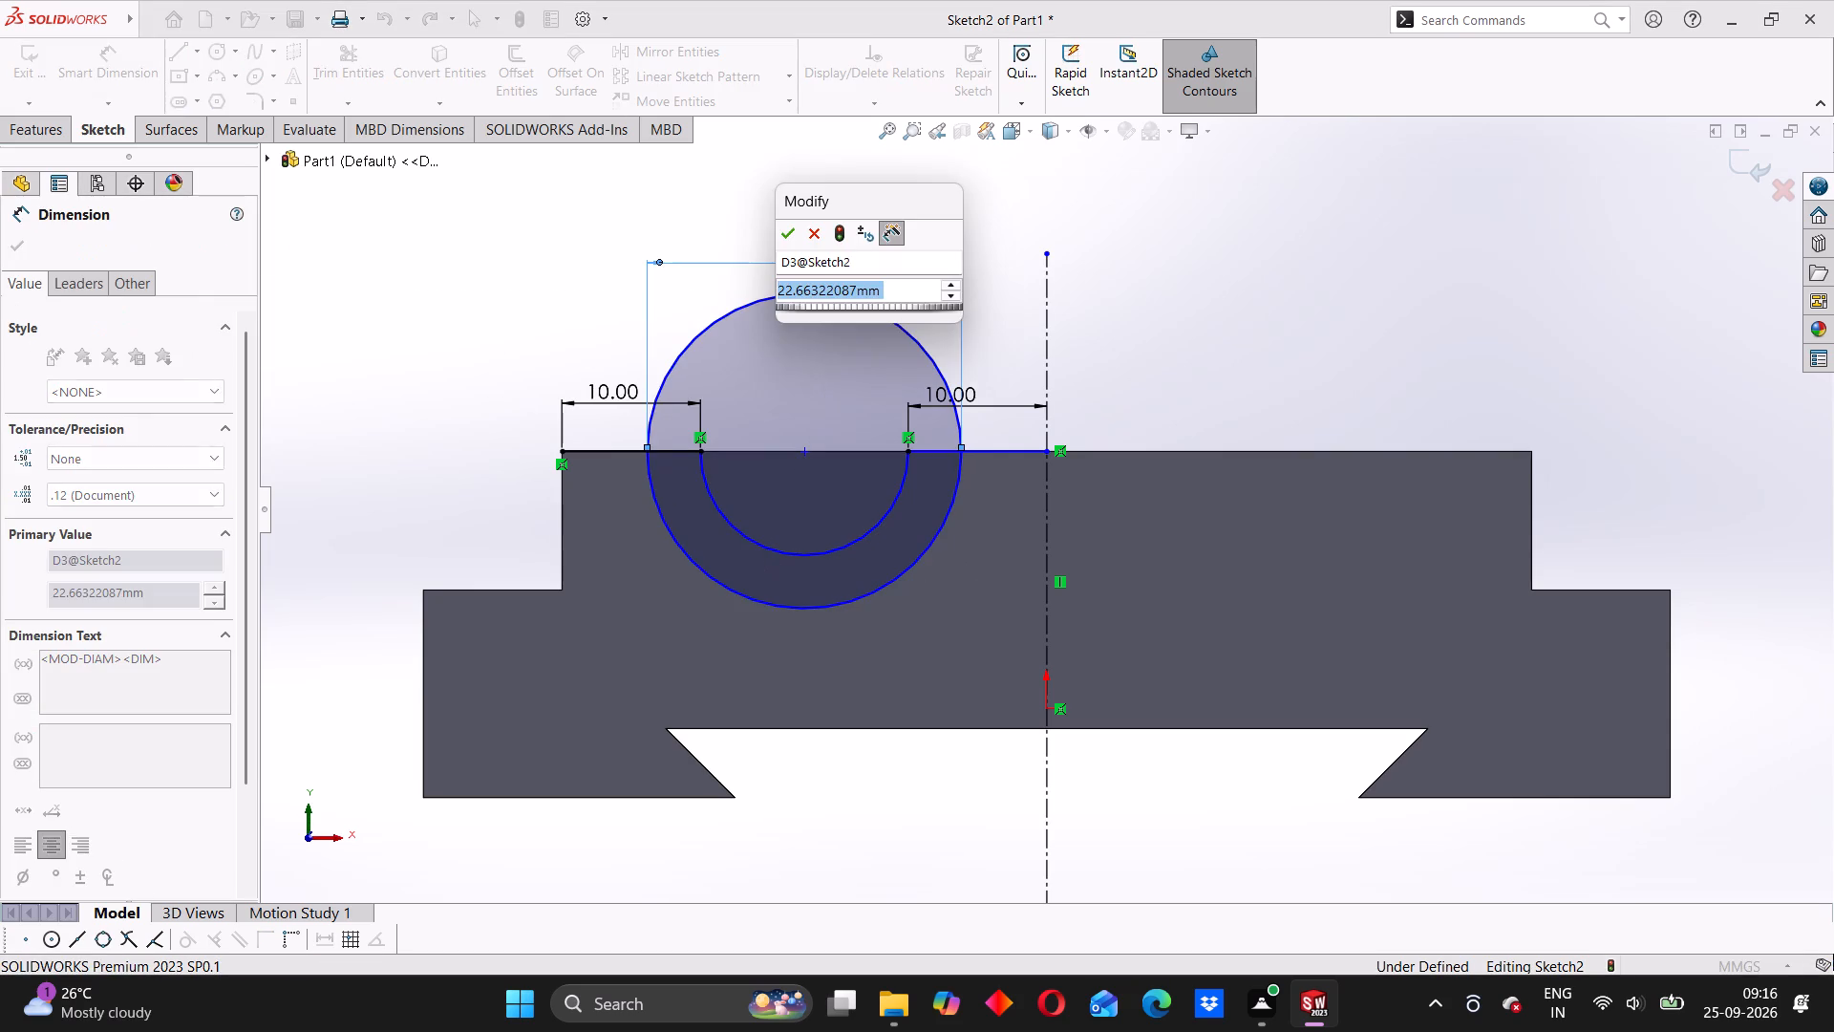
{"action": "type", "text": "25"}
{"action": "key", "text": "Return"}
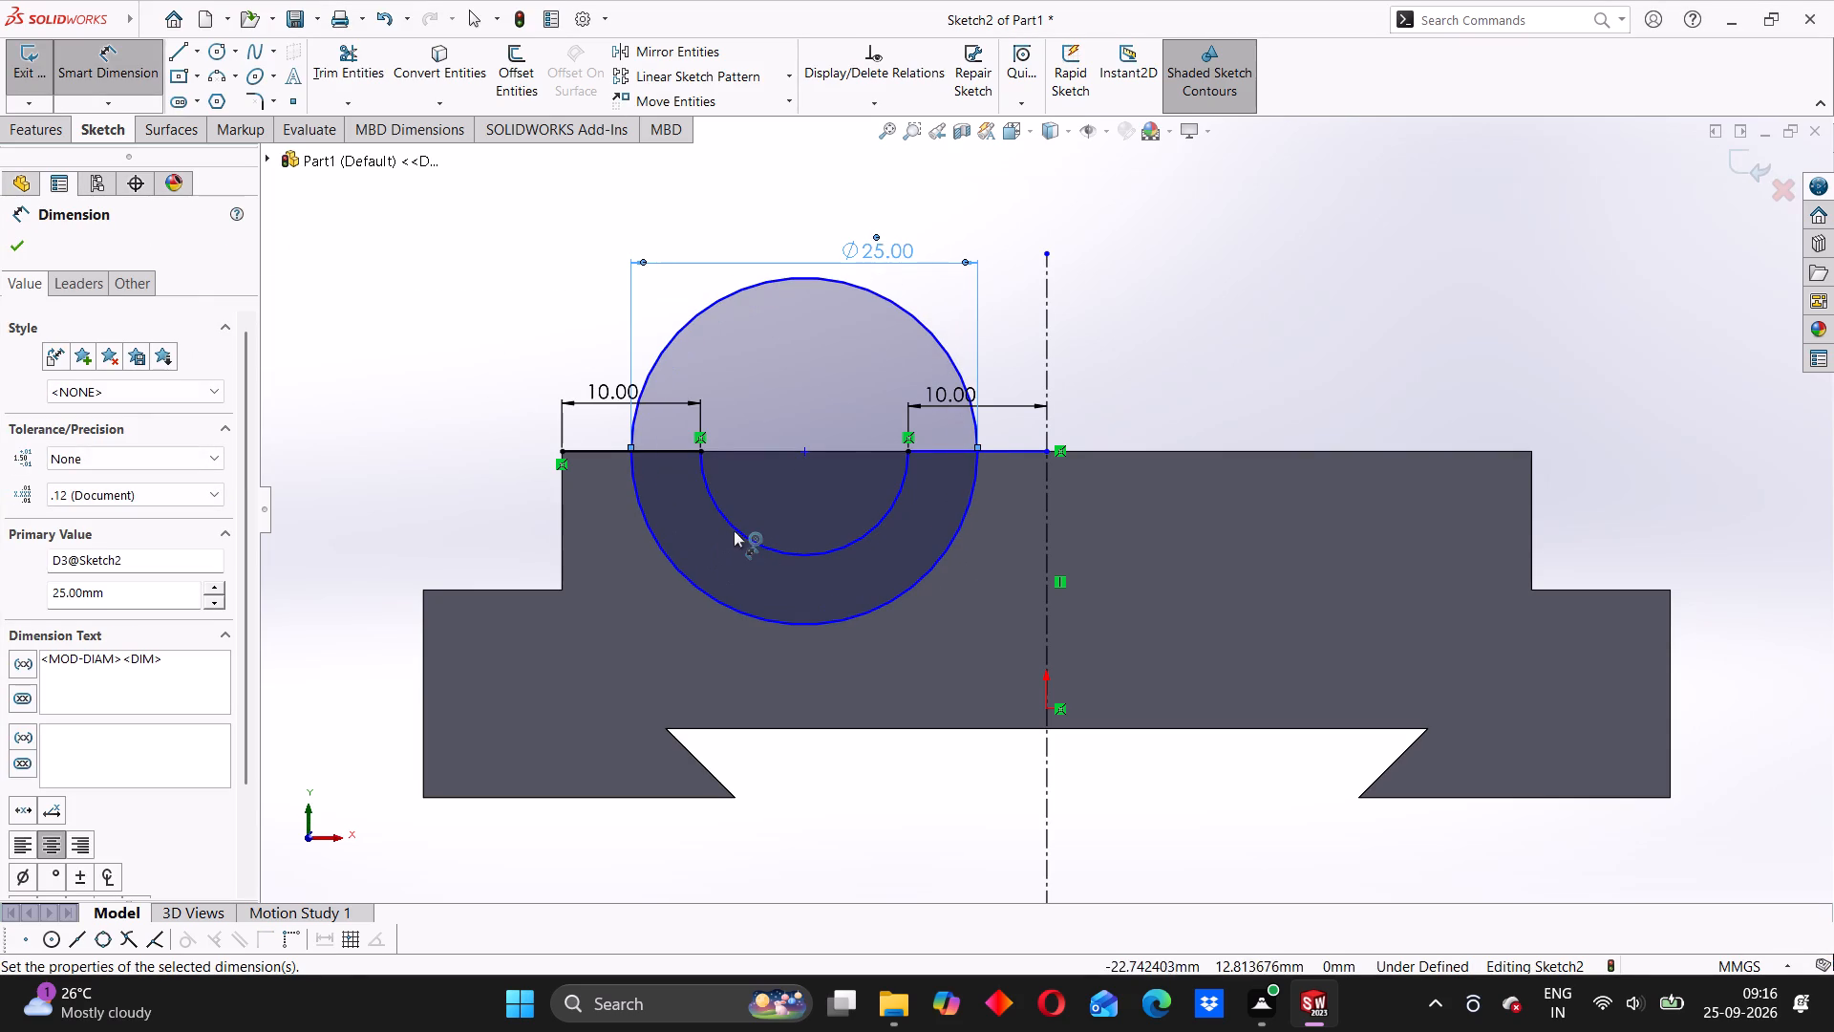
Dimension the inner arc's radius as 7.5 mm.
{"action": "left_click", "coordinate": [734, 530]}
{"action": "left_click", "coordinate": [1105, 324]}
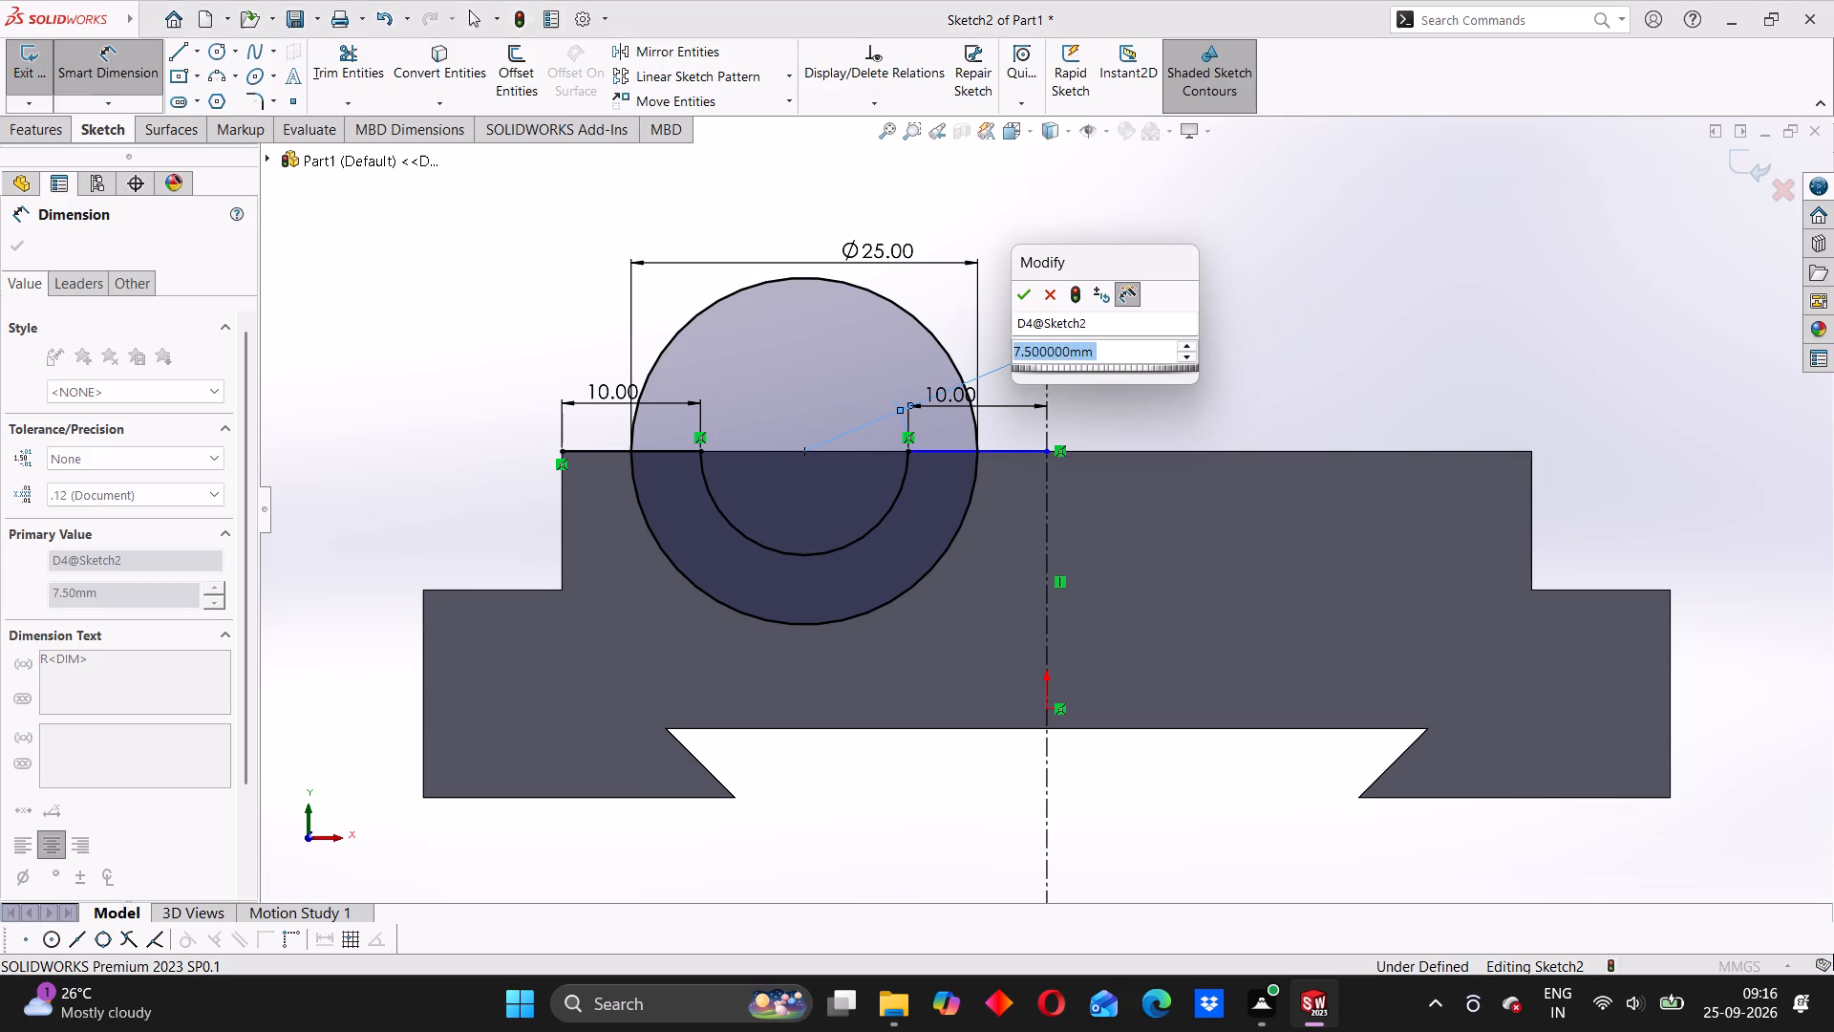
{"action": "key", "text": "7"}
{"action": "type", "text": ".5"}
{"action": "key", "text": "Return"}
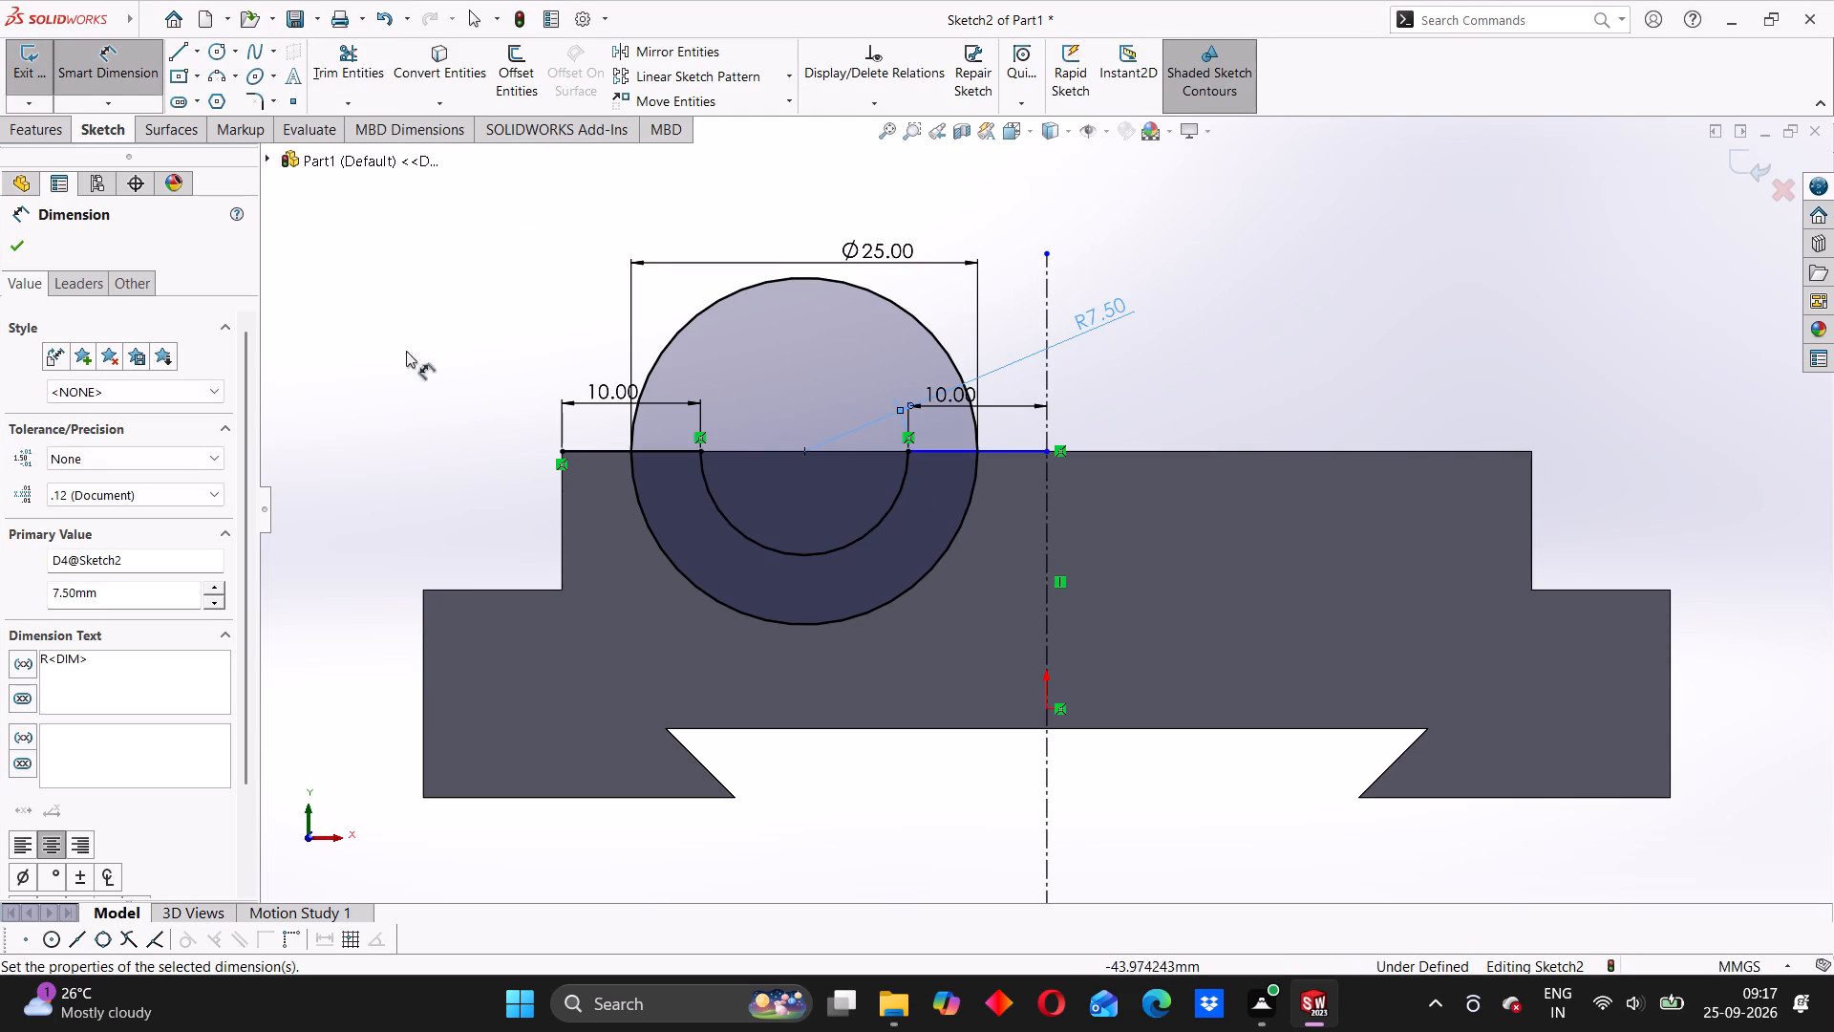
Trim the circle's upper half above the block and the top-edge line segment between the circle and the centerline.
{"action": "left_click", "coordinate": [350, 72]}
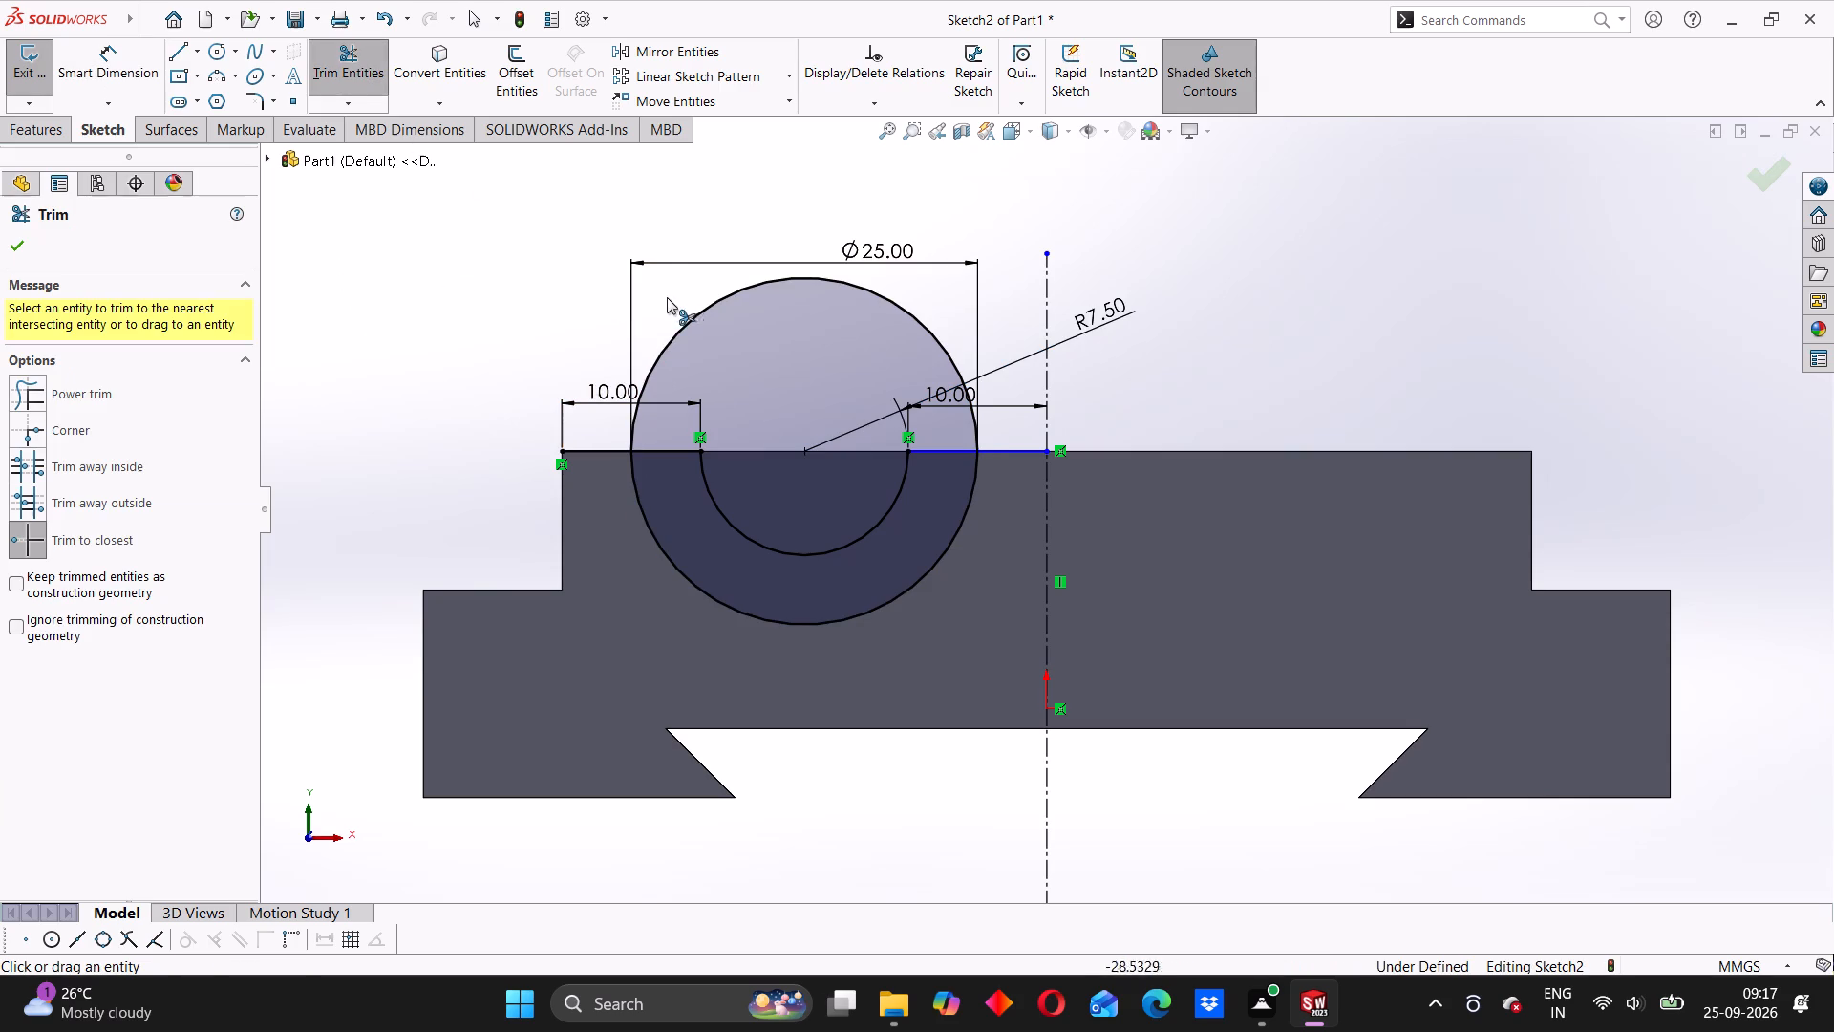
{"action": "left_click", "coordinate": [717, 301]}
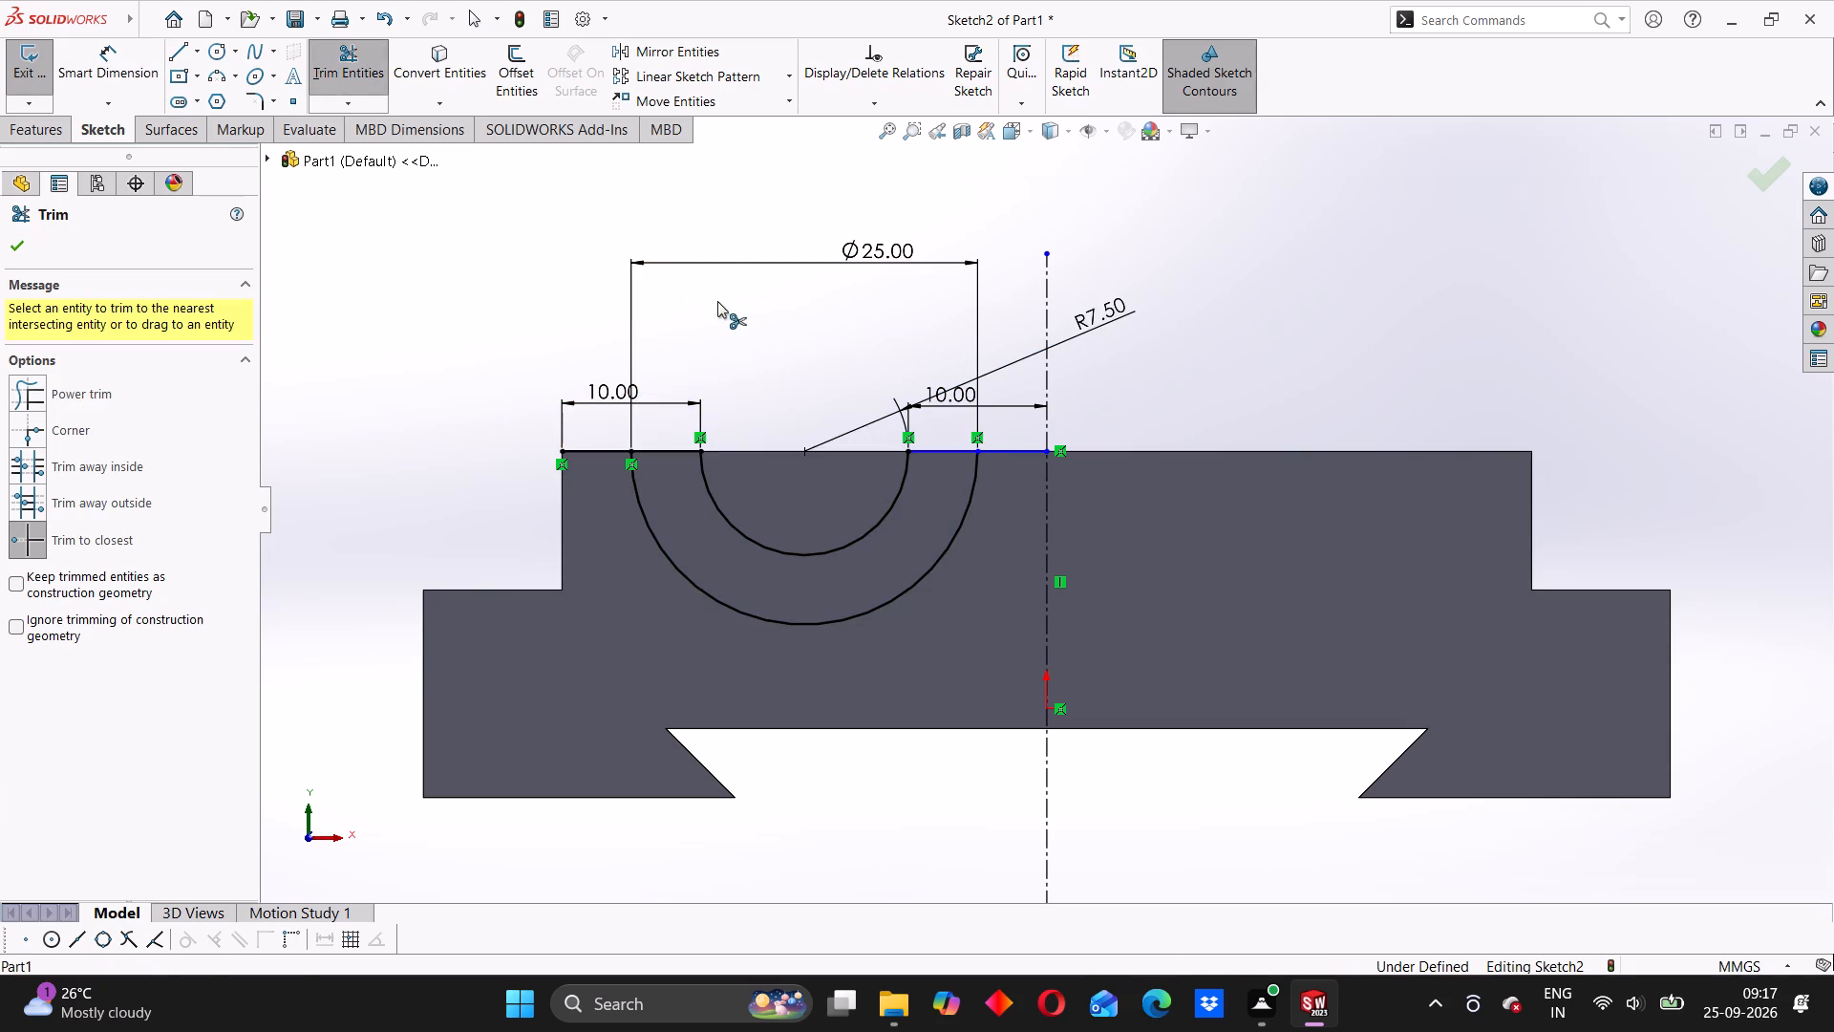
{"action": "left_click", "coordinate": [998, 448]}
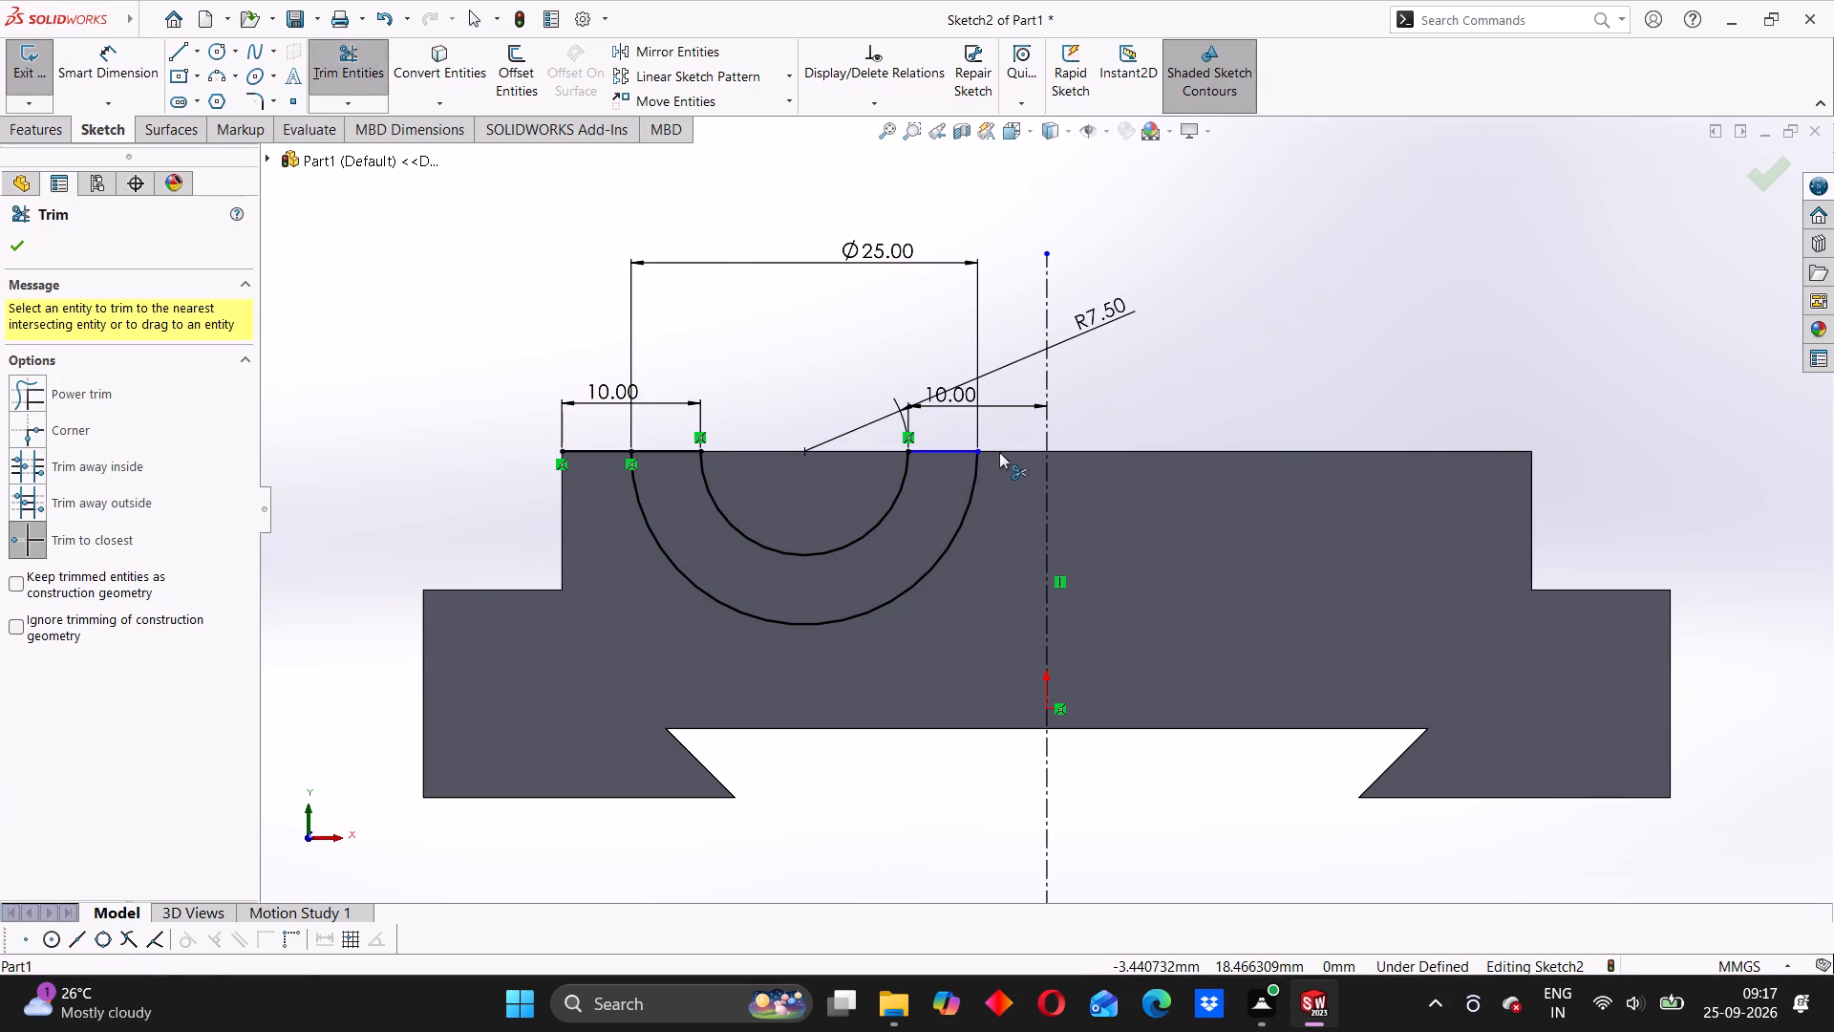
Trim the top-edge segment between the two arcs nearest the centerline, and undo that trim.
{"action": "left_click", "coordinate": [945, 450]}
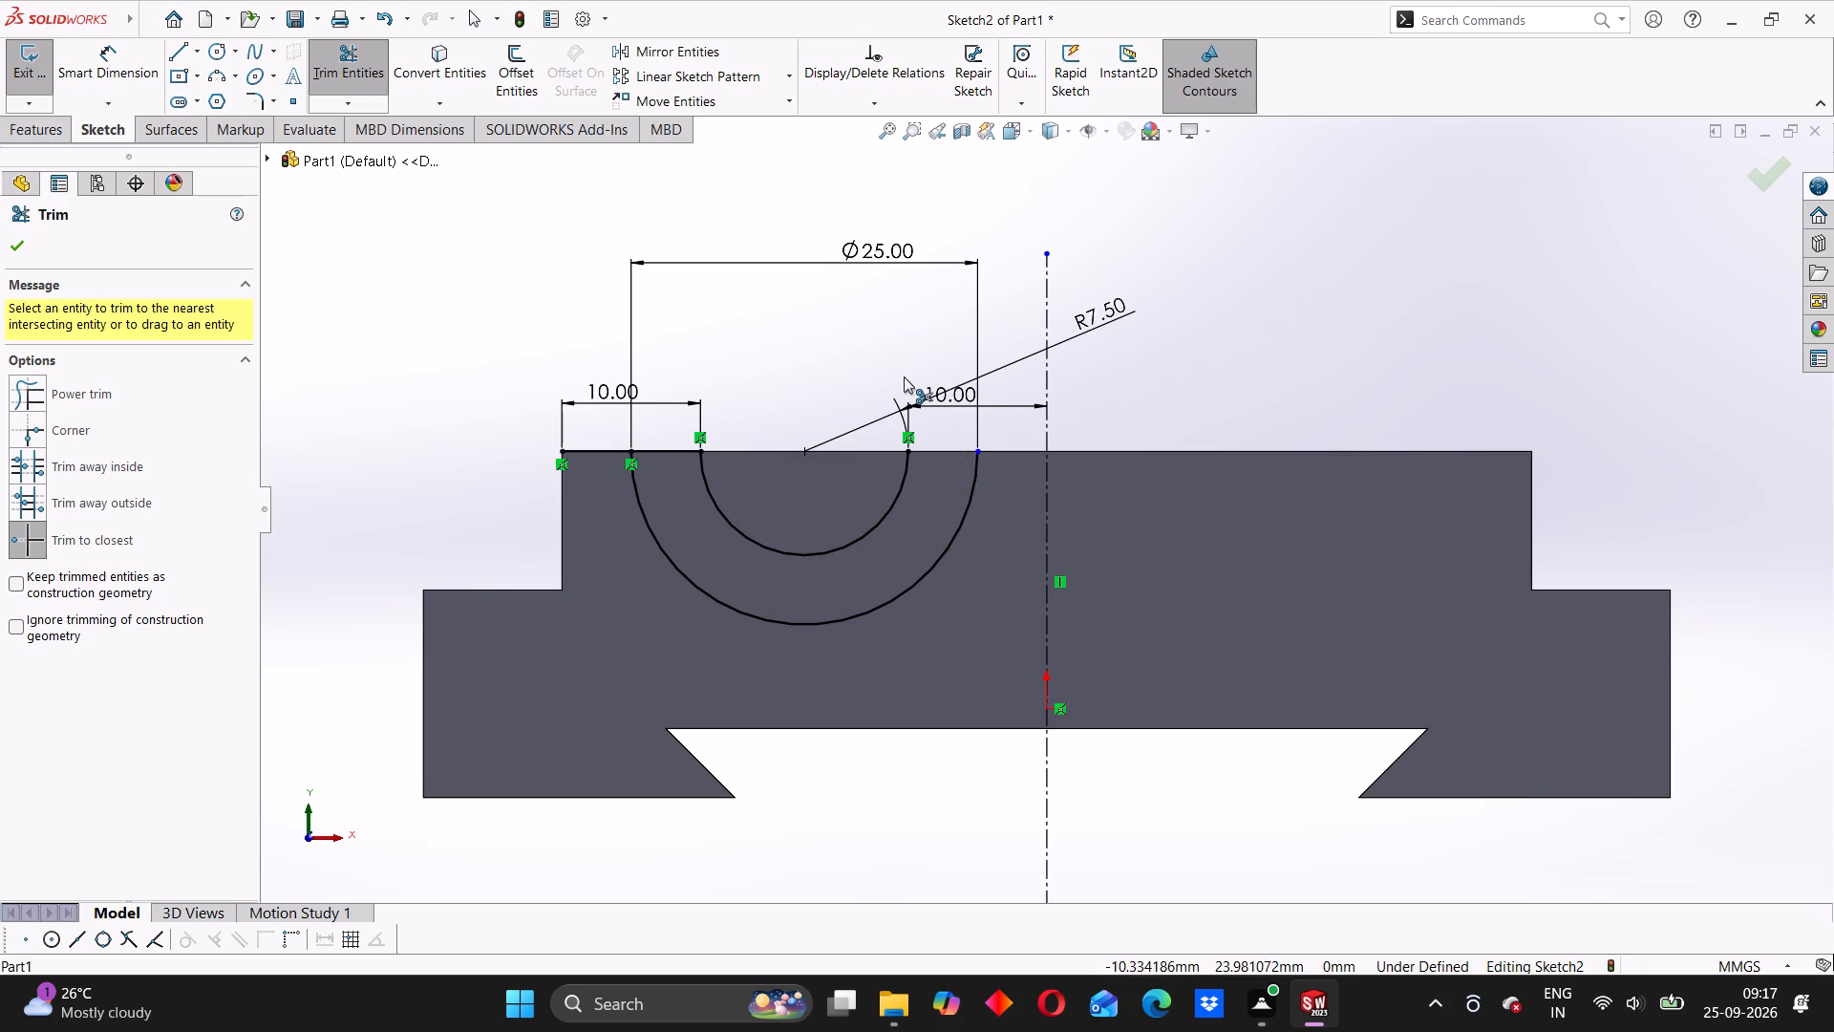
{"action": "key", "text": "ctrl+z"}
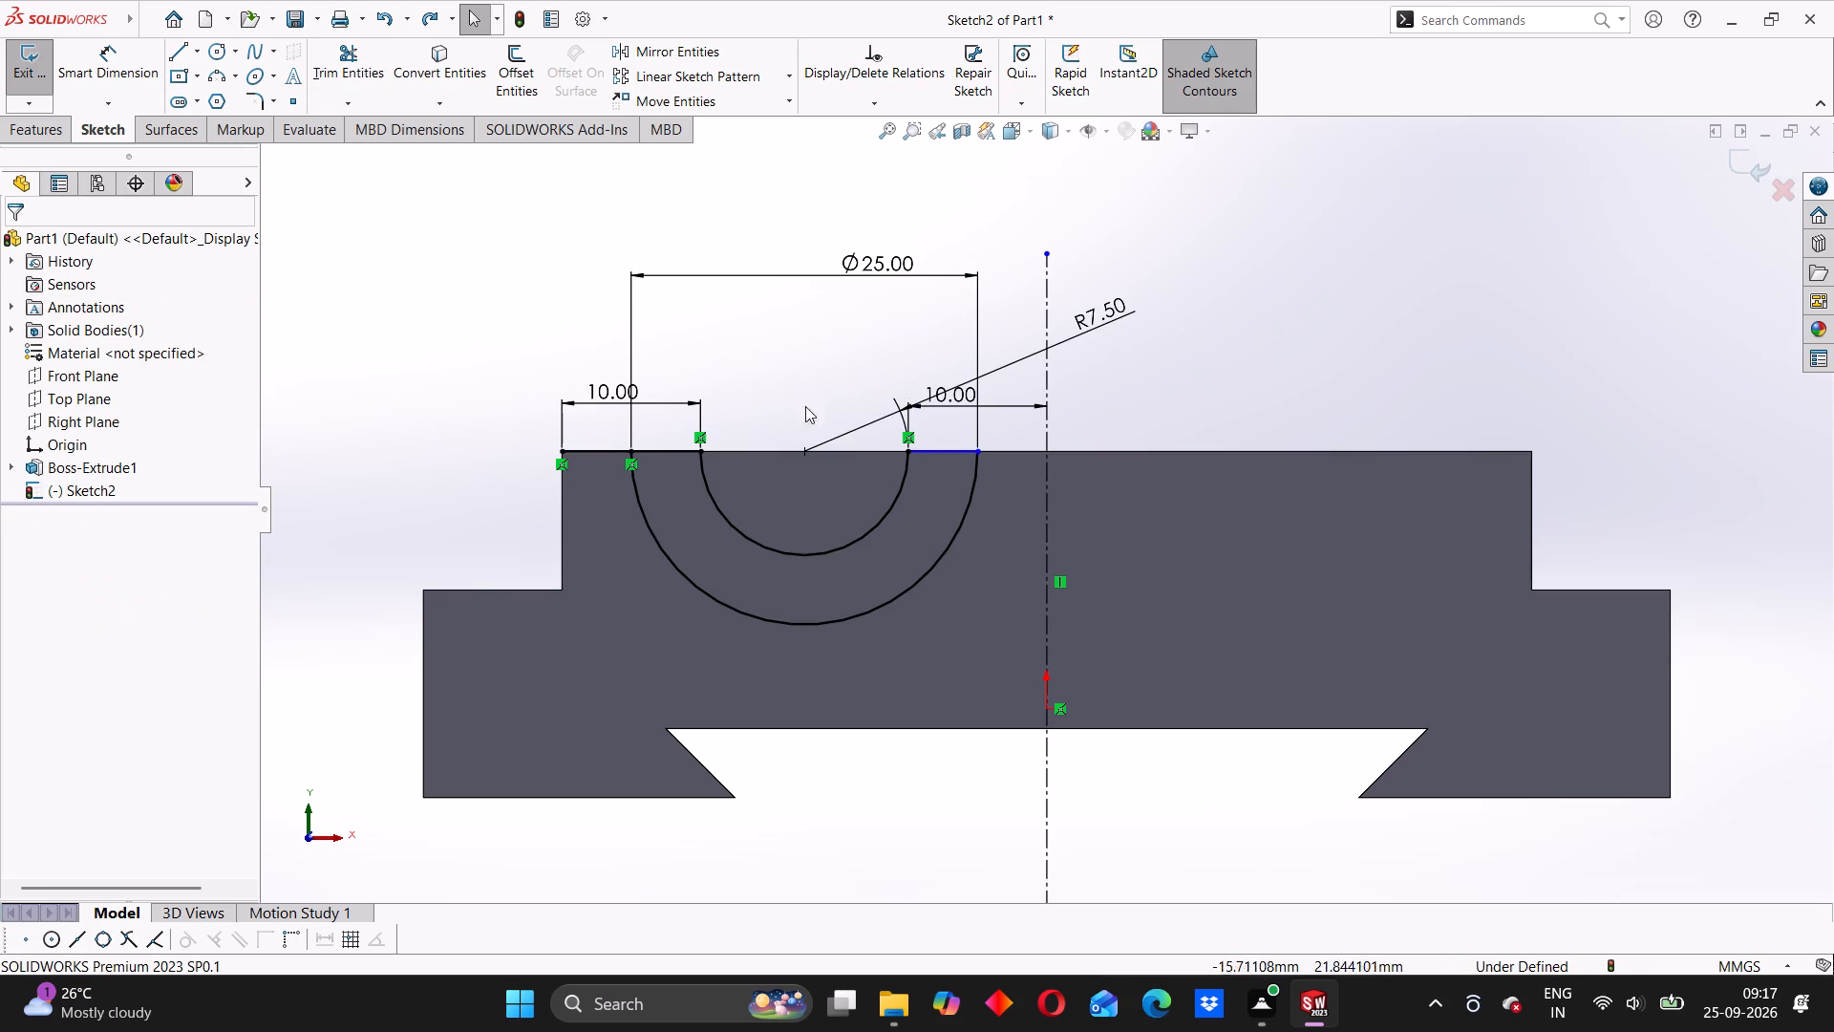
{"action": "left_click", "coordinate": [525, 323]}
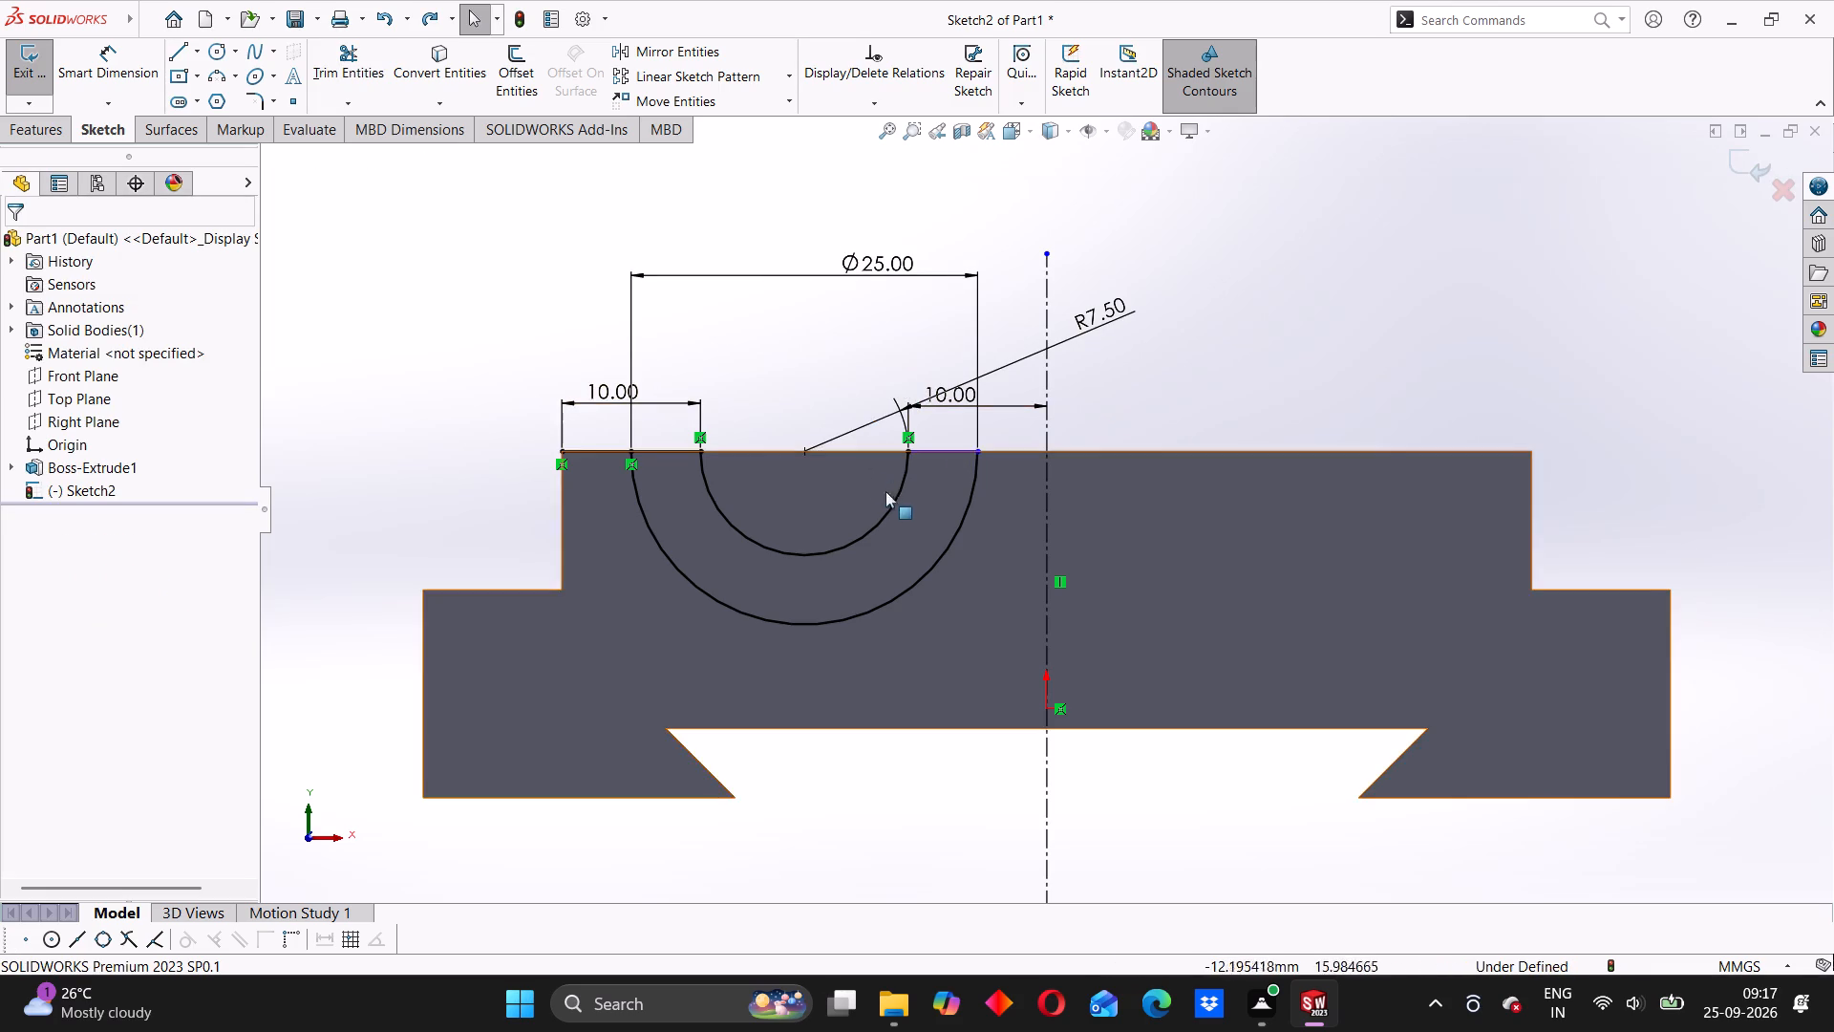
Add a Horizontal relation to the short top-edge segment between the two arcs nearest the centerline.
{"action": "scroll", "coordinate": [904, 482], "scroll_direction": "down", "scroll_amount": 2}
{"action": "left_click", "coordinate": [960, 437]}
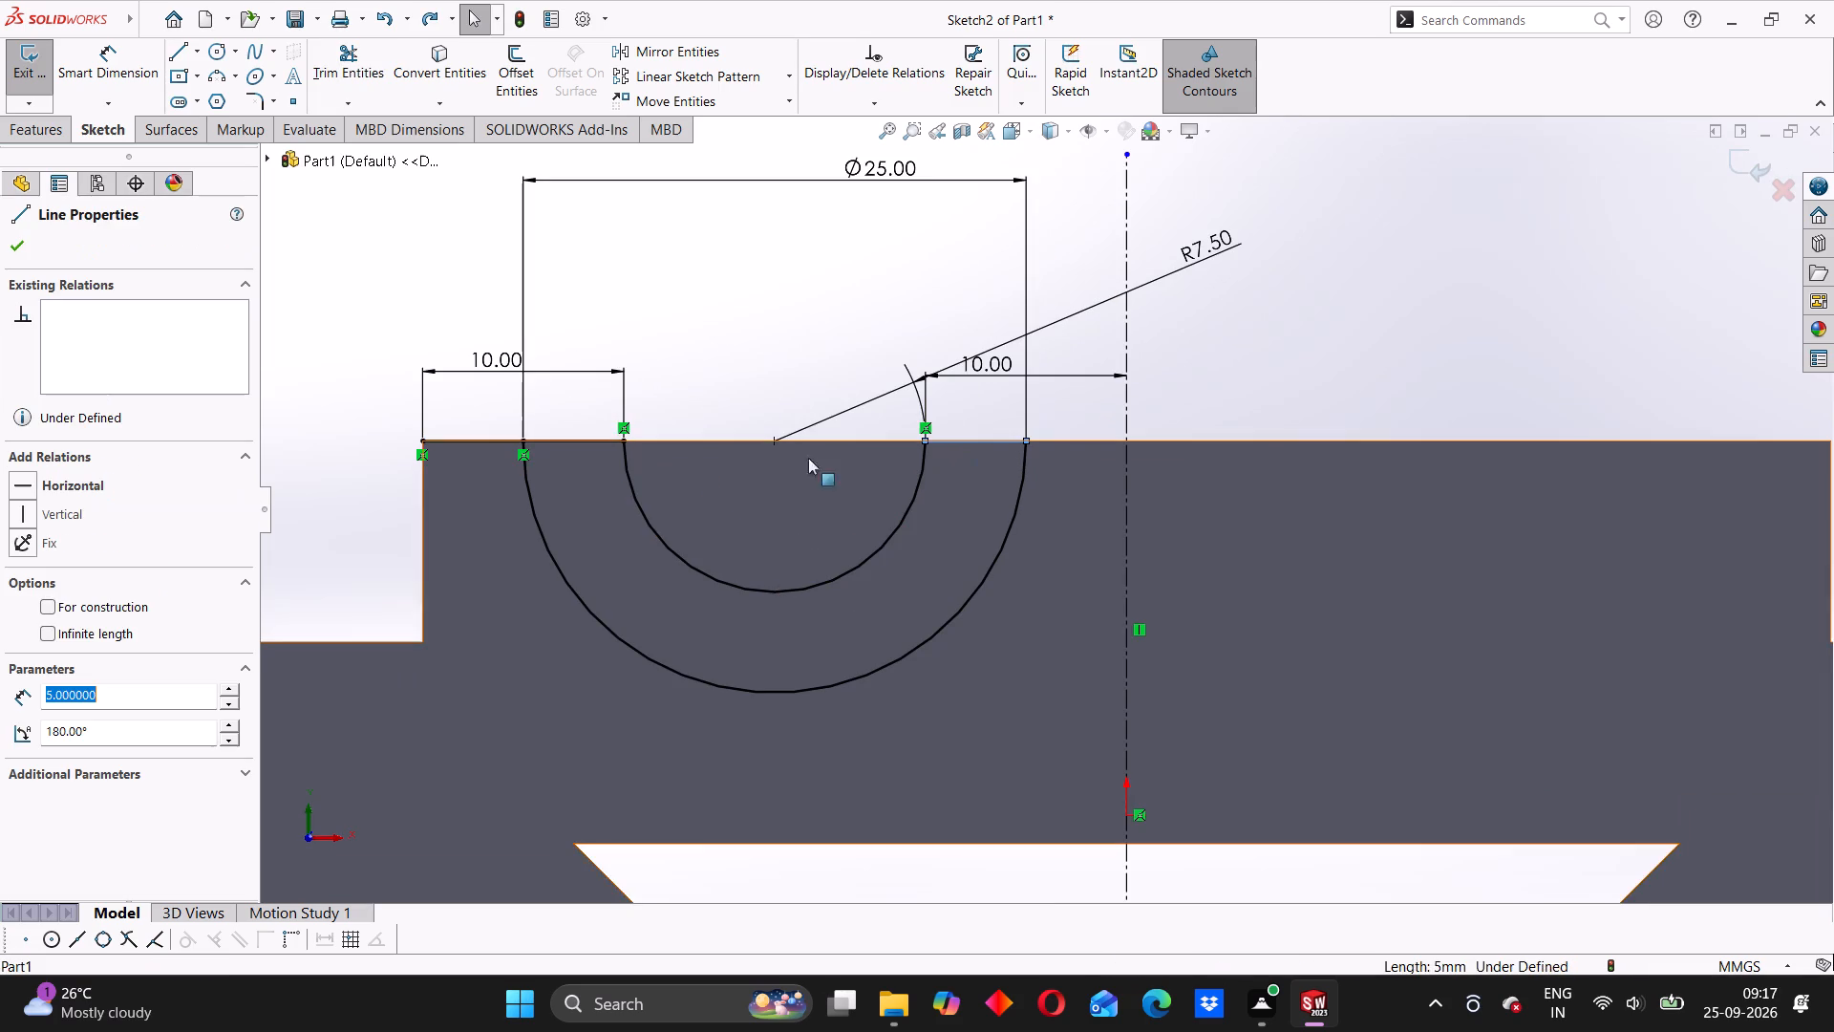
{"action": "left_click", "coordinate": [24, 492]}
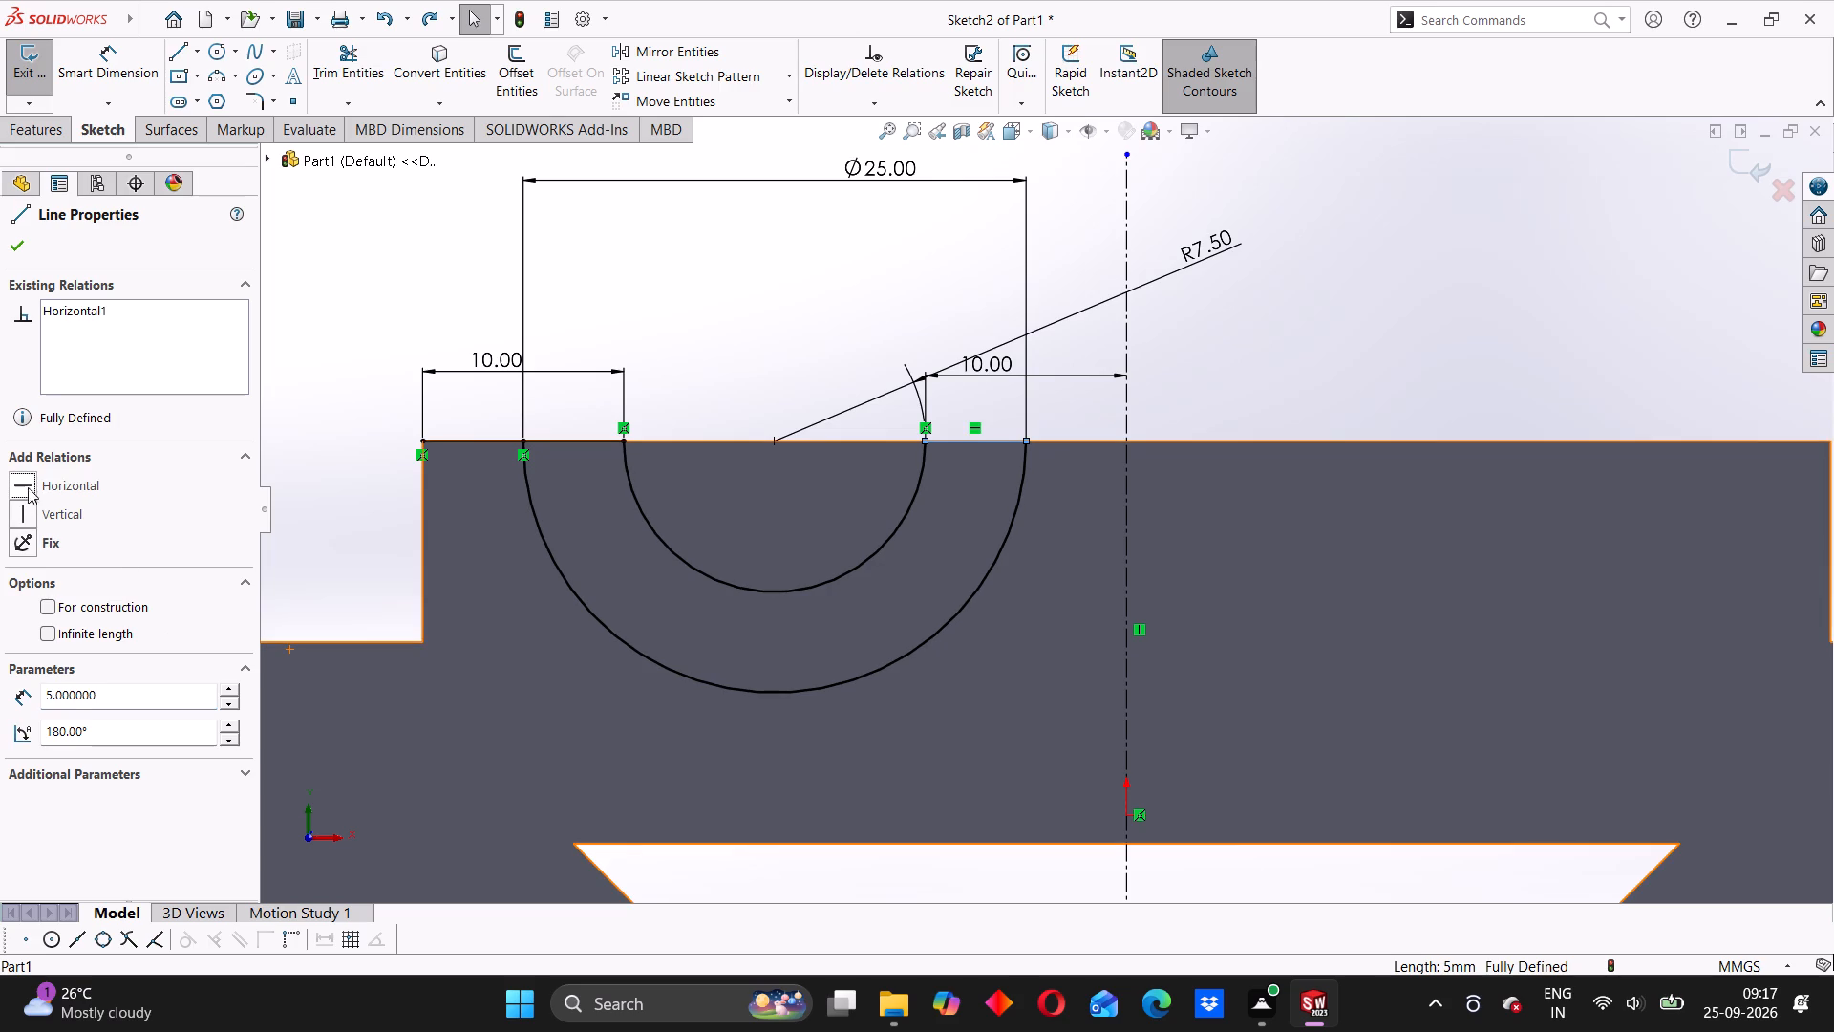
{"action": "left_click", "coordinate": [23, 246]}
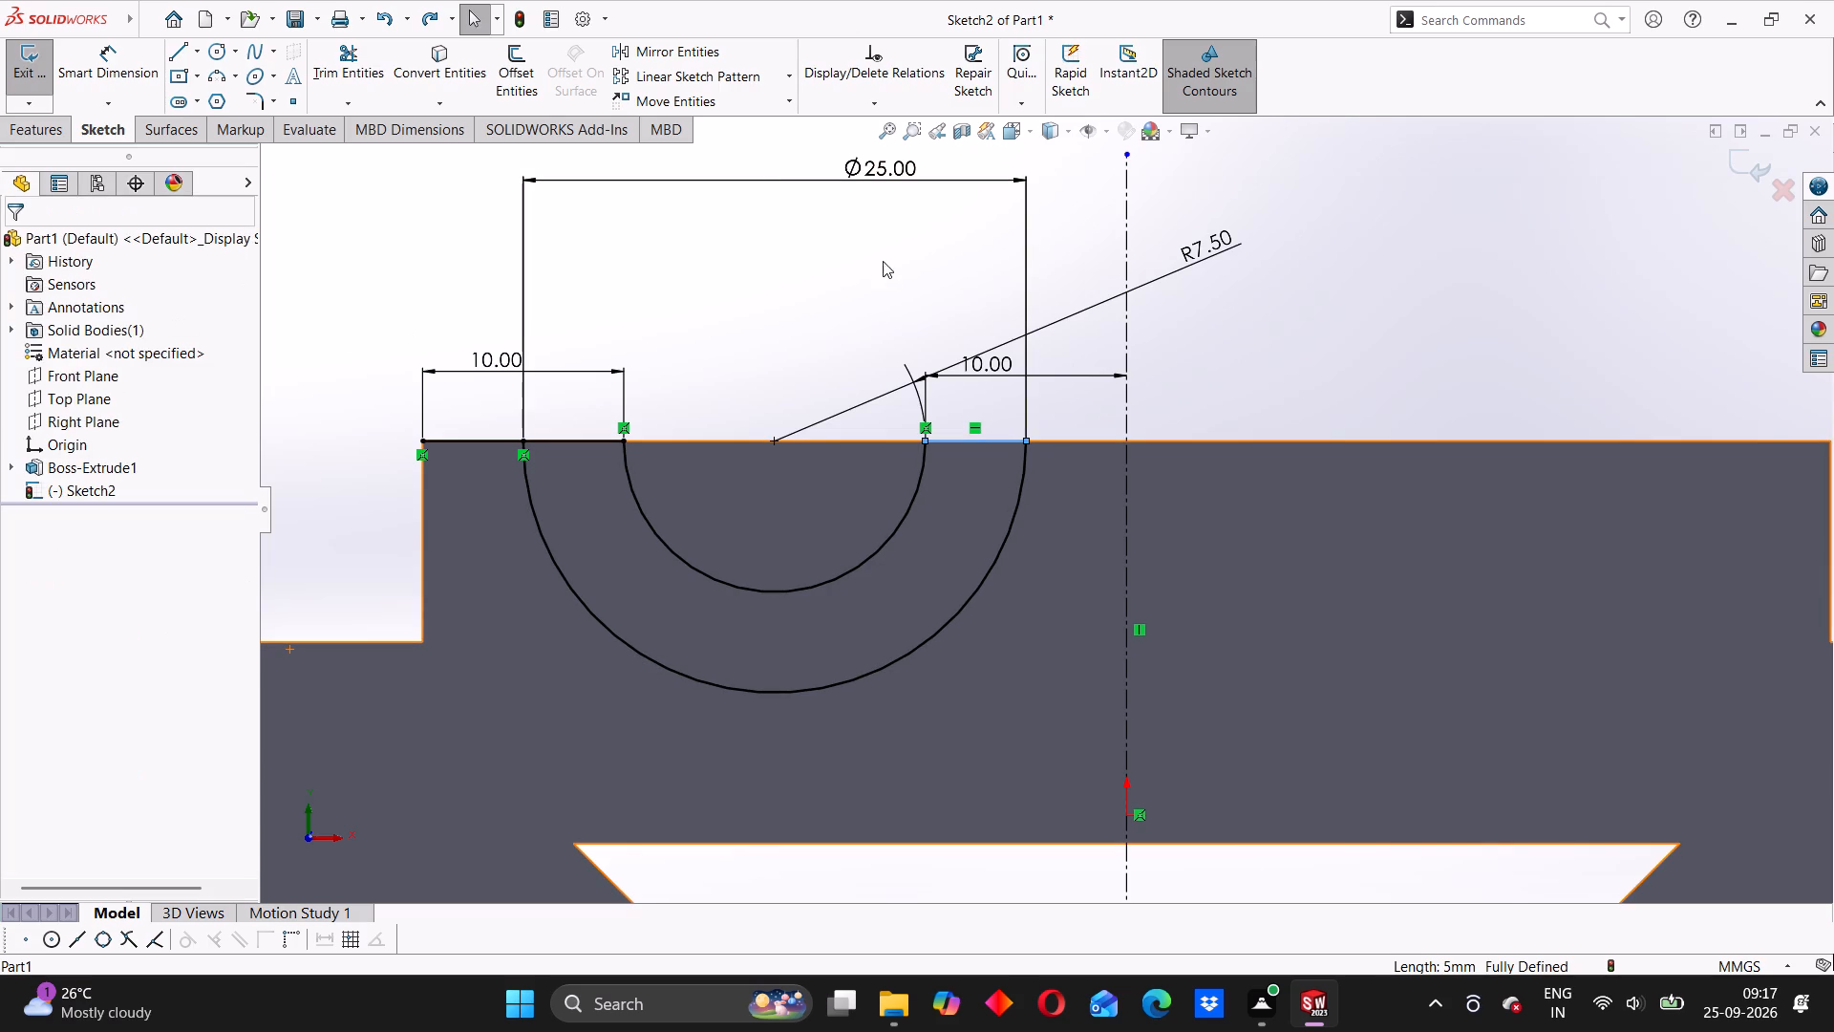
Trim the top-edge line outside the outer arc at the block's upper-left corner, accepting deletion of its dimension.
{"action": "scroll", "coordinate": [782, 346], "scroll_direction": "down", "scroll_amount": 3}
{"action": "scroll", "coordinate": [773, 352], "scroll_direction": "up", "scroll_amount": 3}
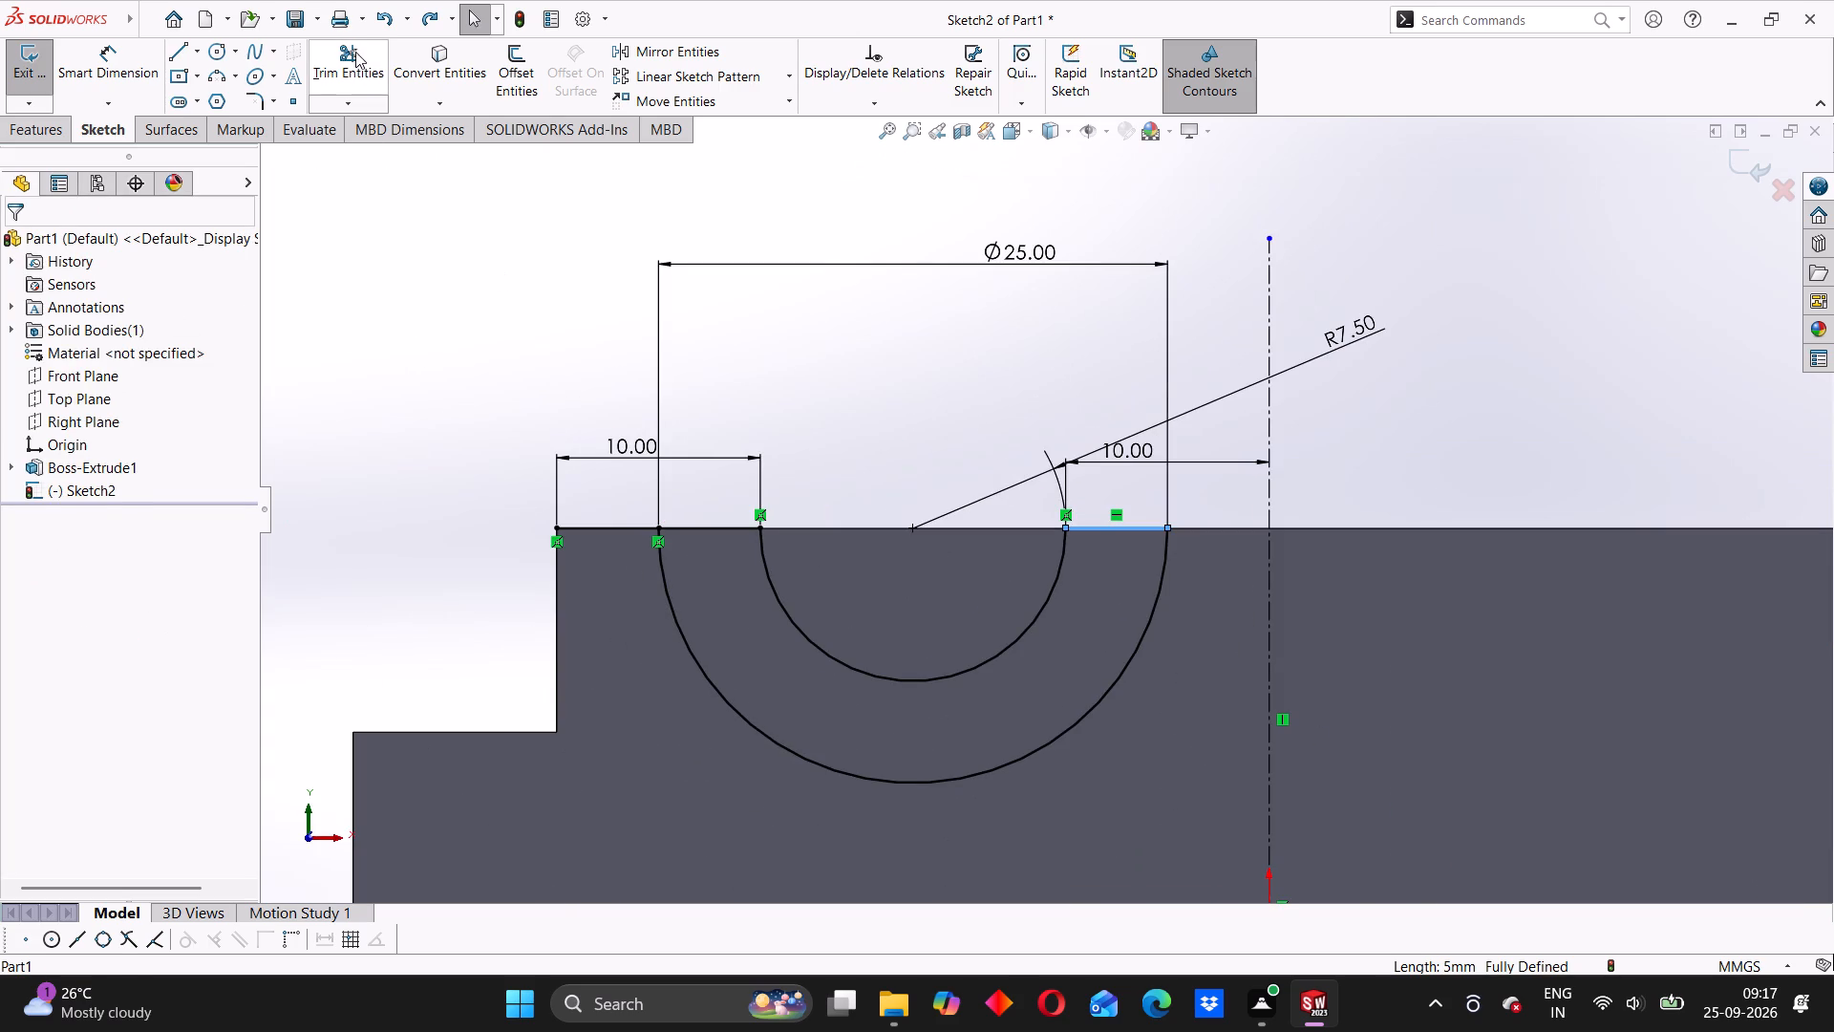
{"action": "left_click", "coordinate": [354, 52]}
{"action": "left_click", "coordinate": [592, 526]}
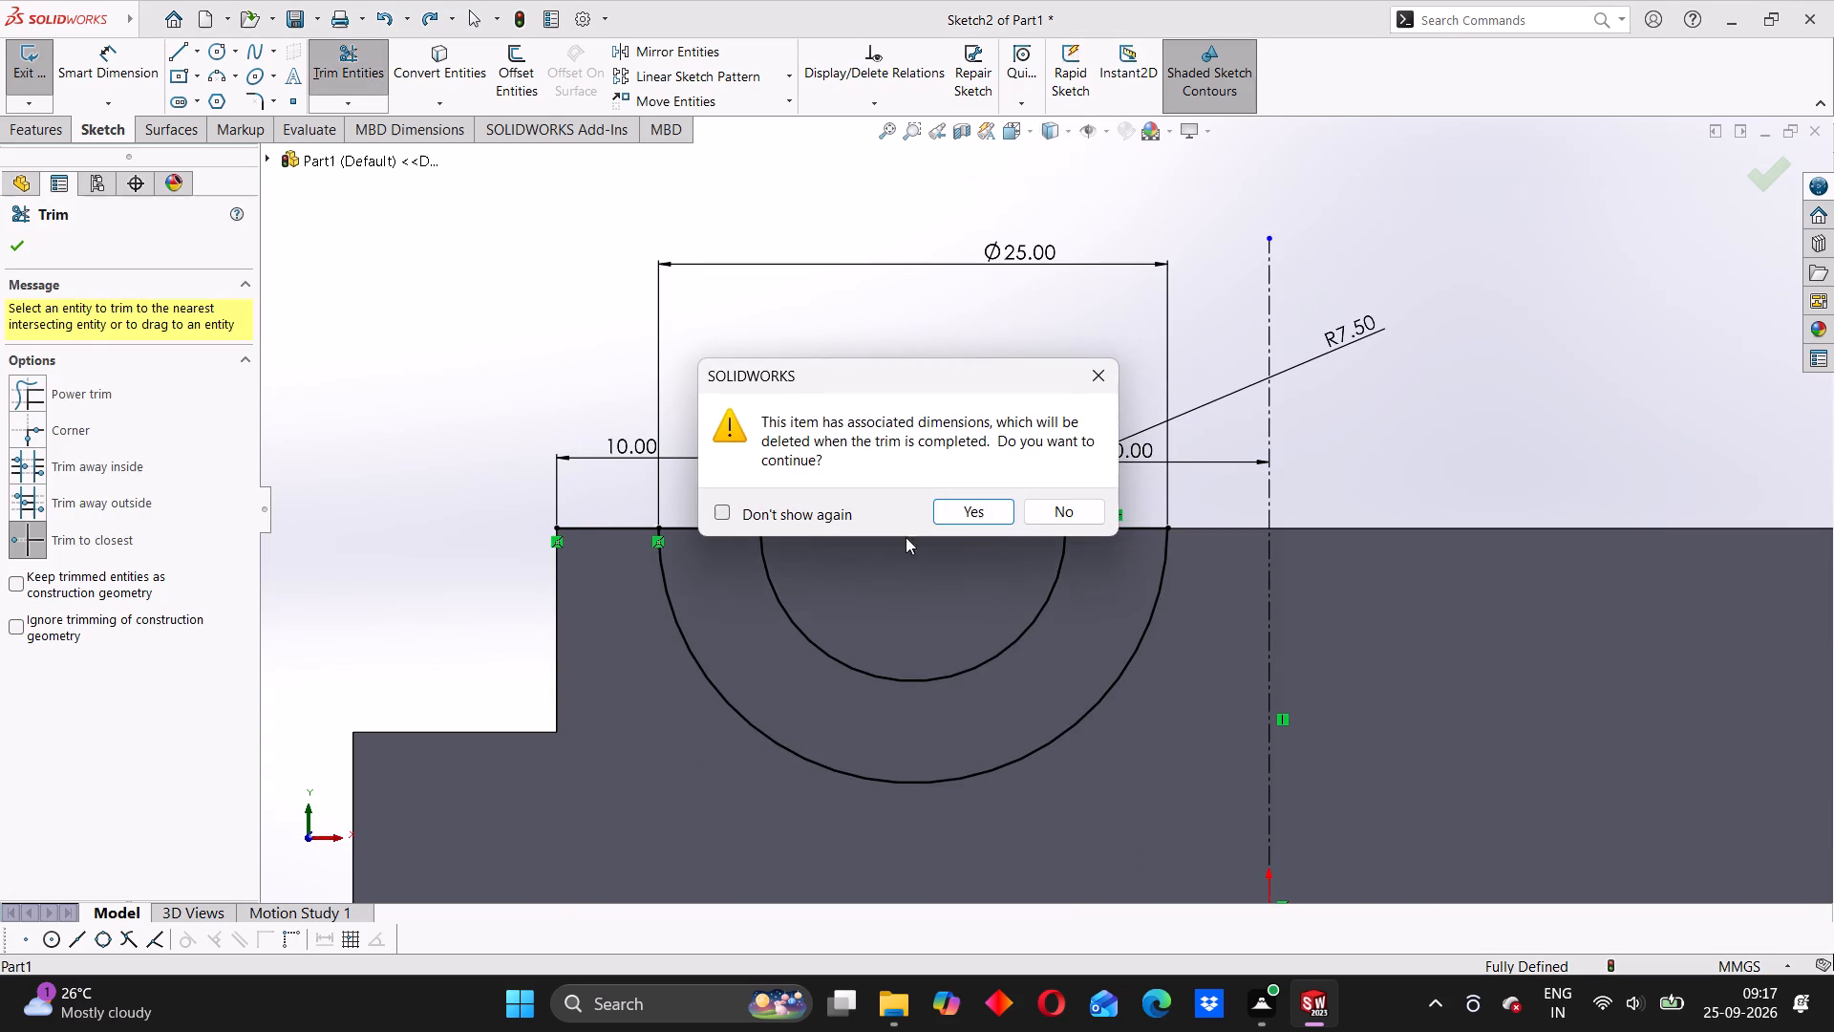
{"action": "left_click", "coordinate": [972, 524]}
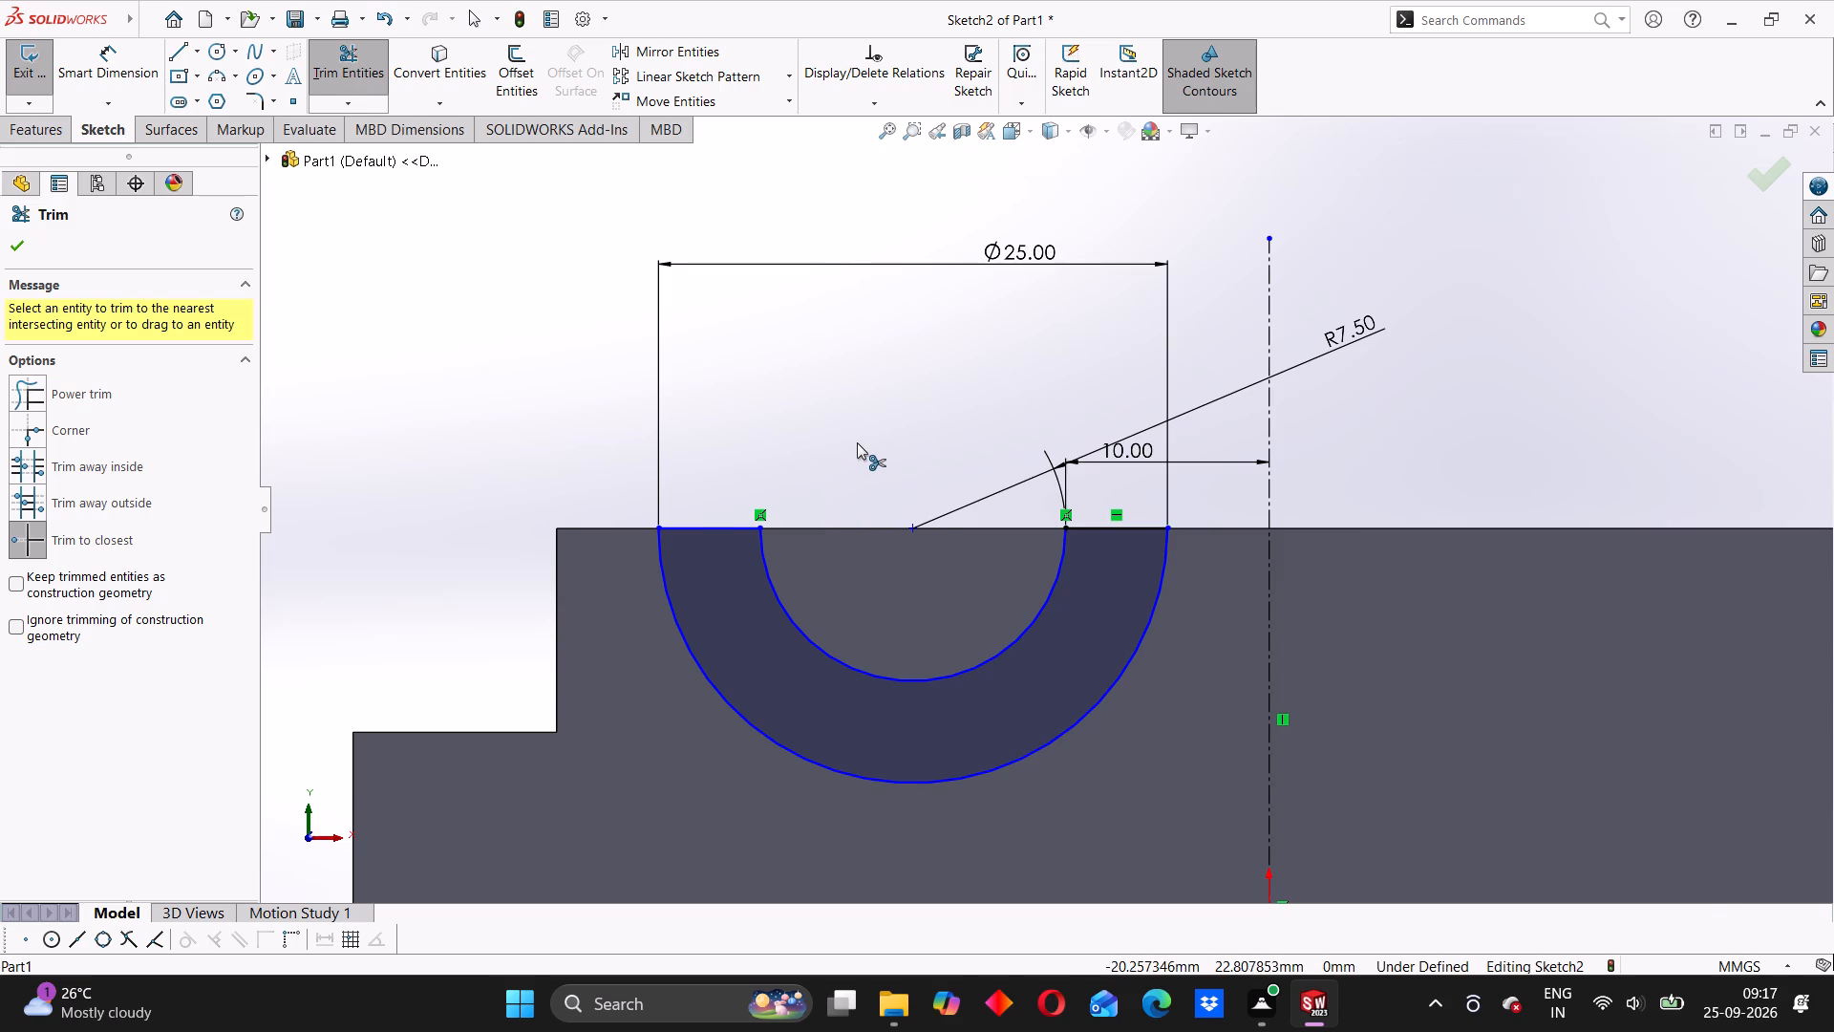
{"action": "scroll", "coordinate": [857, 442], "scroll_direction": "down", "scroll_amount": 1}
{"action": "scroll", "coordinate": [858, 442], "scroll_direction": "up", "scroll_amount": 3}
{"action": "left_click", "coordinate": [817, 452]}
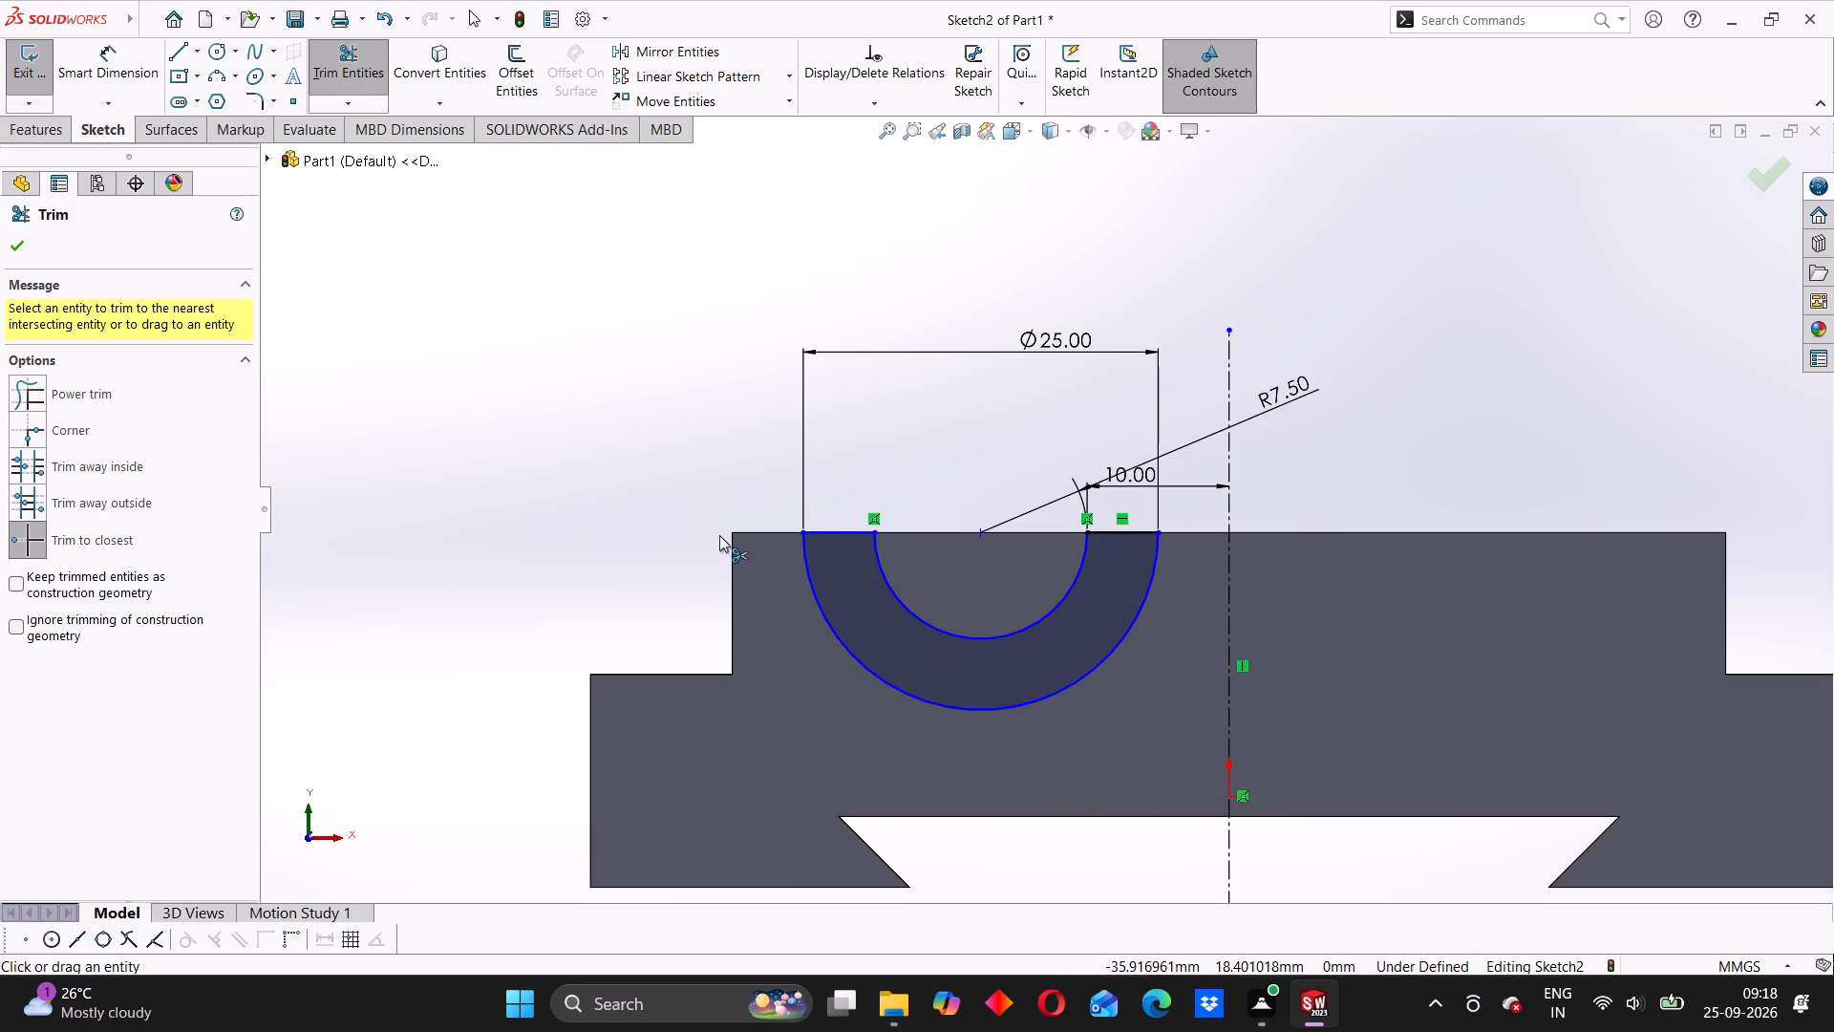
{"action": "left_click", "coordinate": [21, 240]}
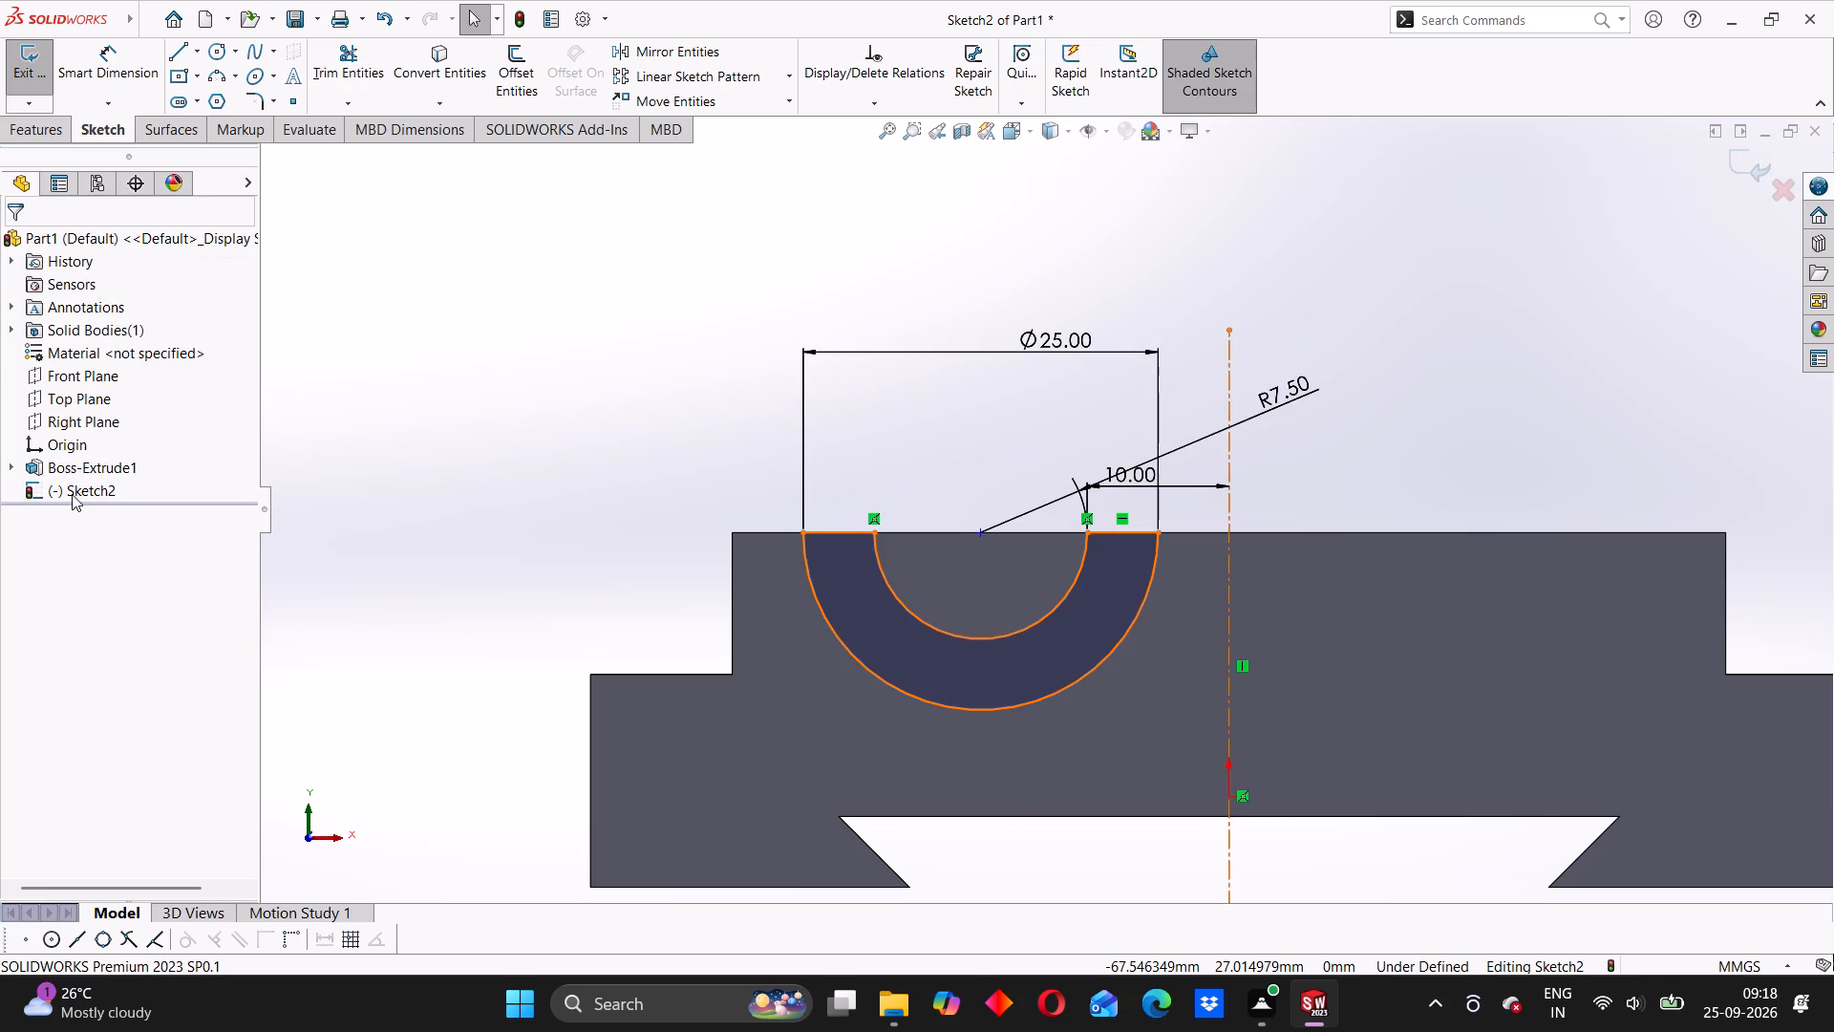
Exit the half-ring sketch and delete Sketch2 from the part.
{"action": "left_click", "coordinate": [72, 494]}
{"action": "right_click", "coordinate": [68, 494]}
{"action": "left_click", "coordinate": [1373, 285]}
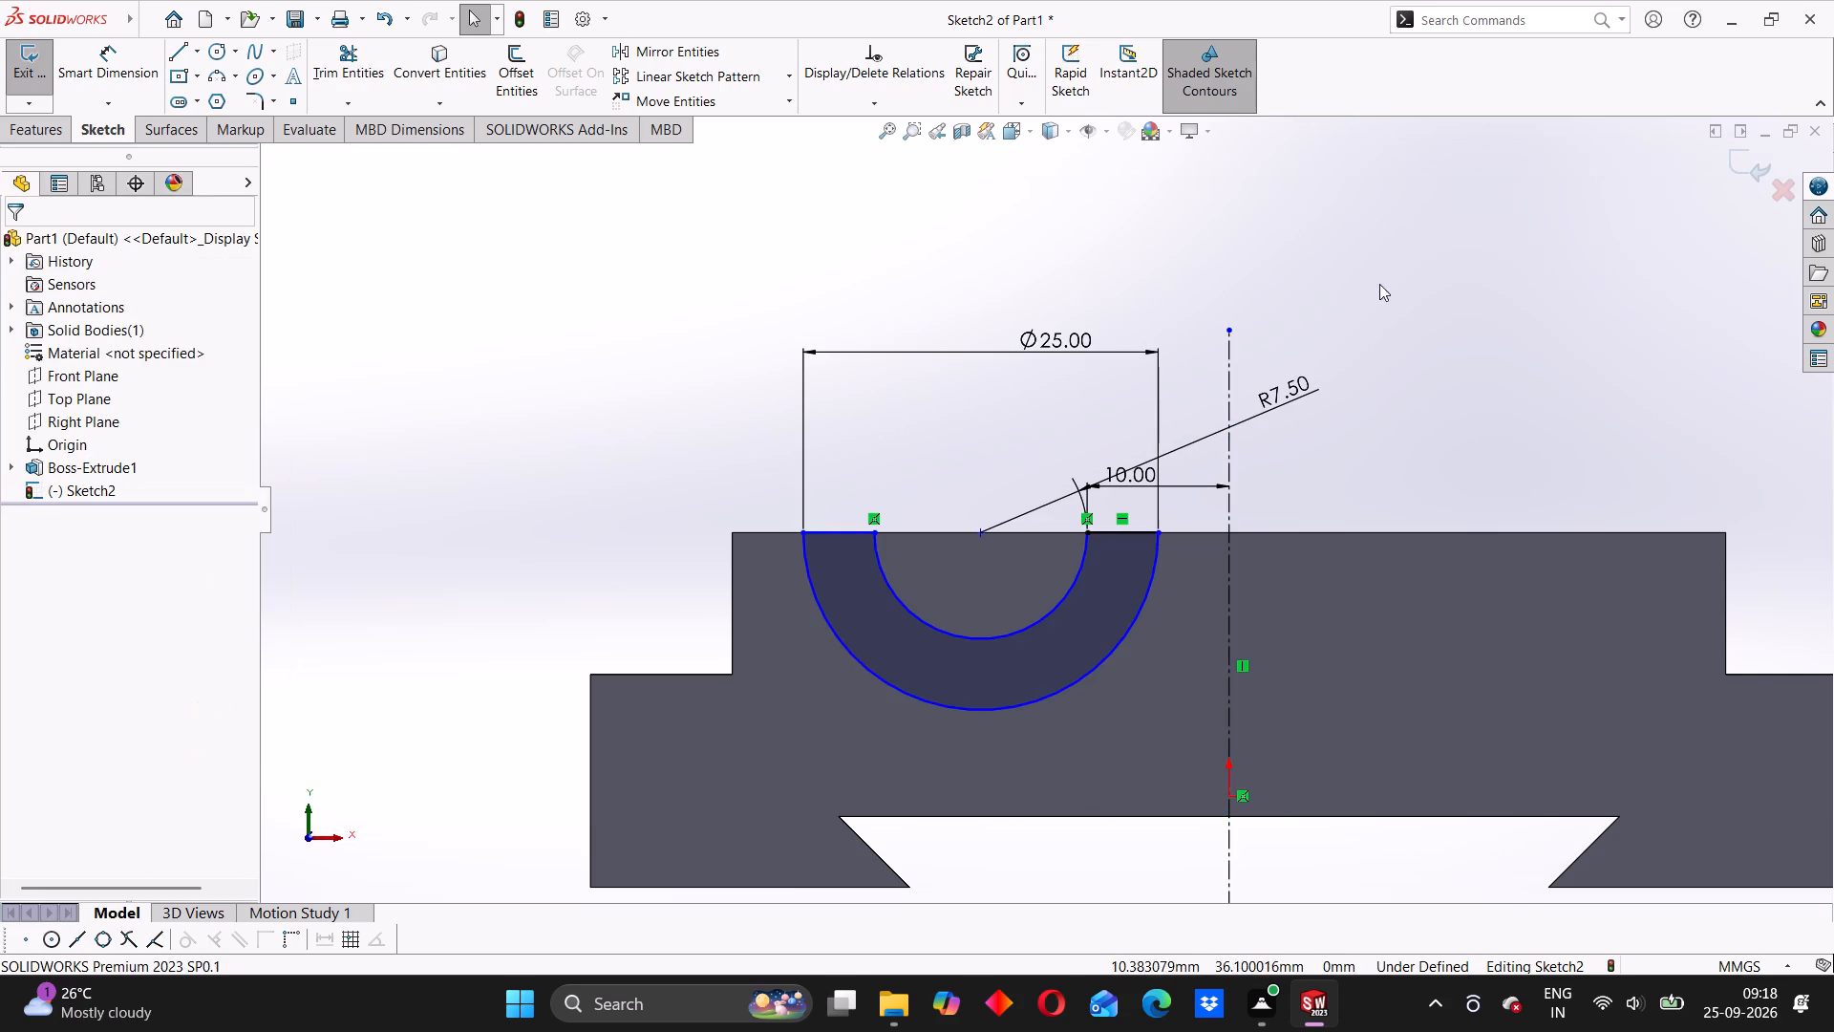
{"action": "left_click", "coordinate": [1747, 157]}
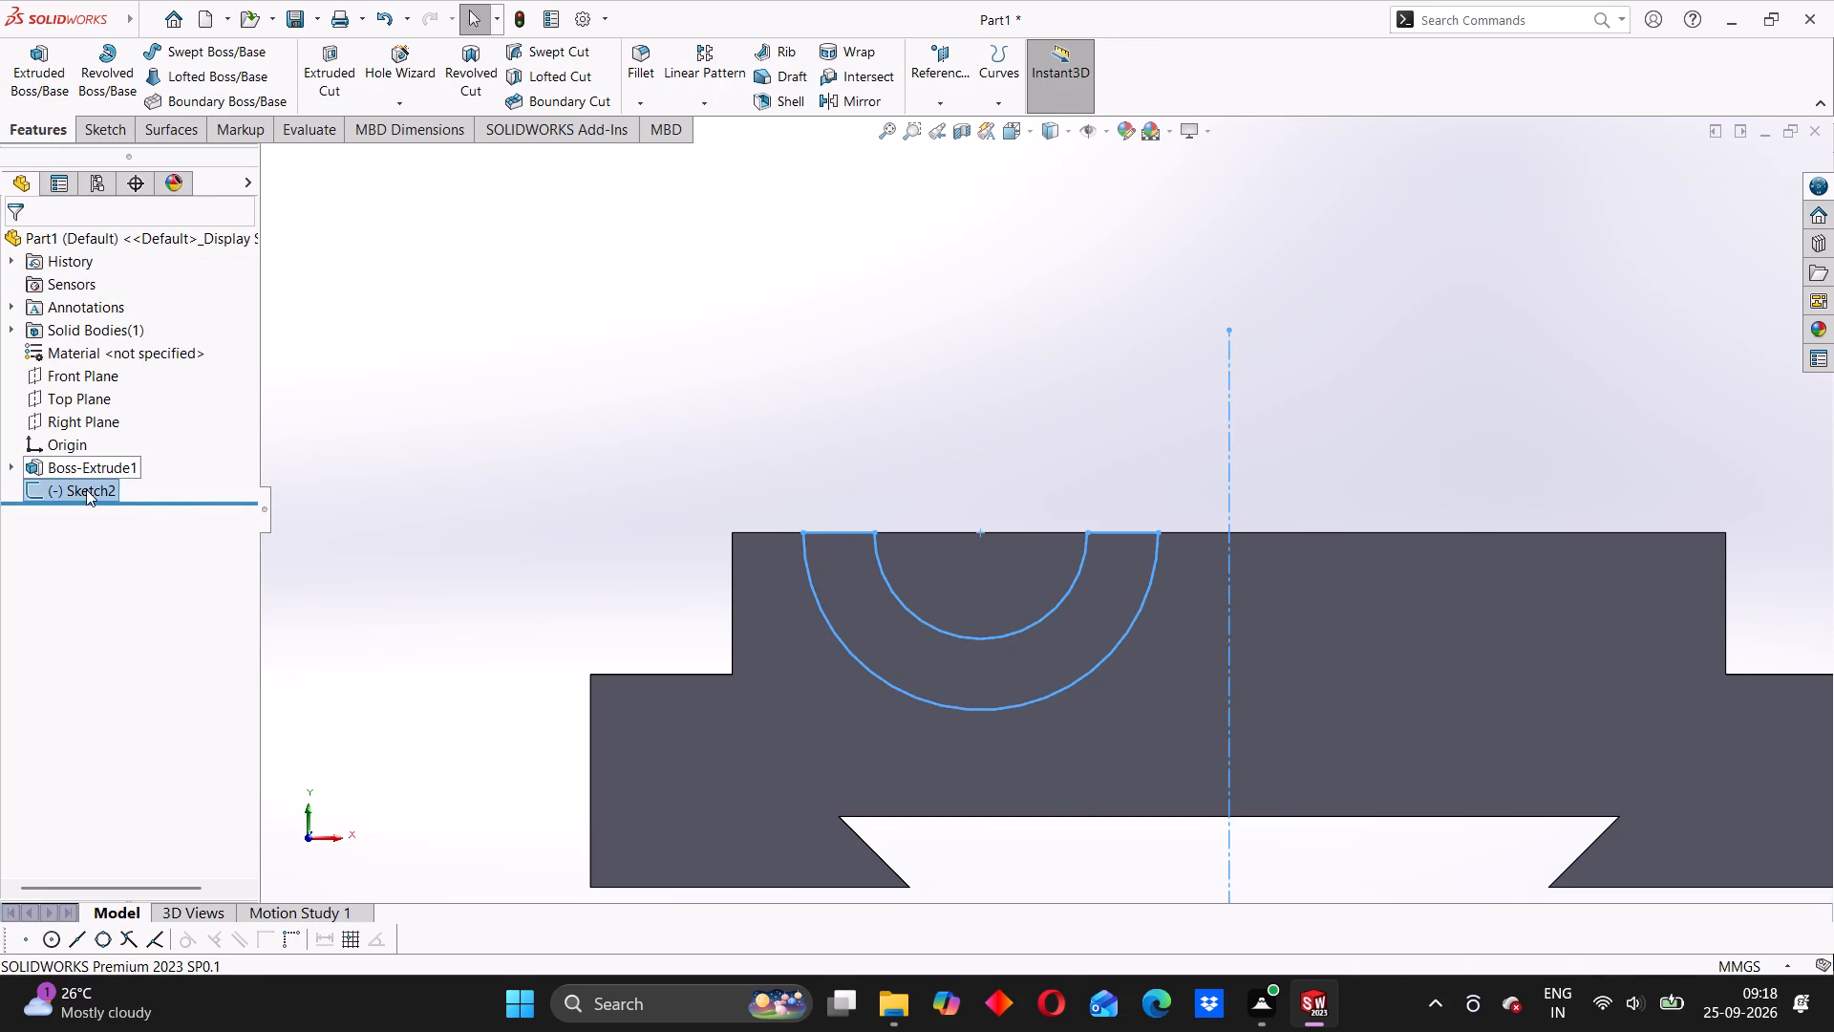
{"action": "right_click", "coordinate": [86, 489]}
{"action": "left_click", "coordinate": [159, 618]}
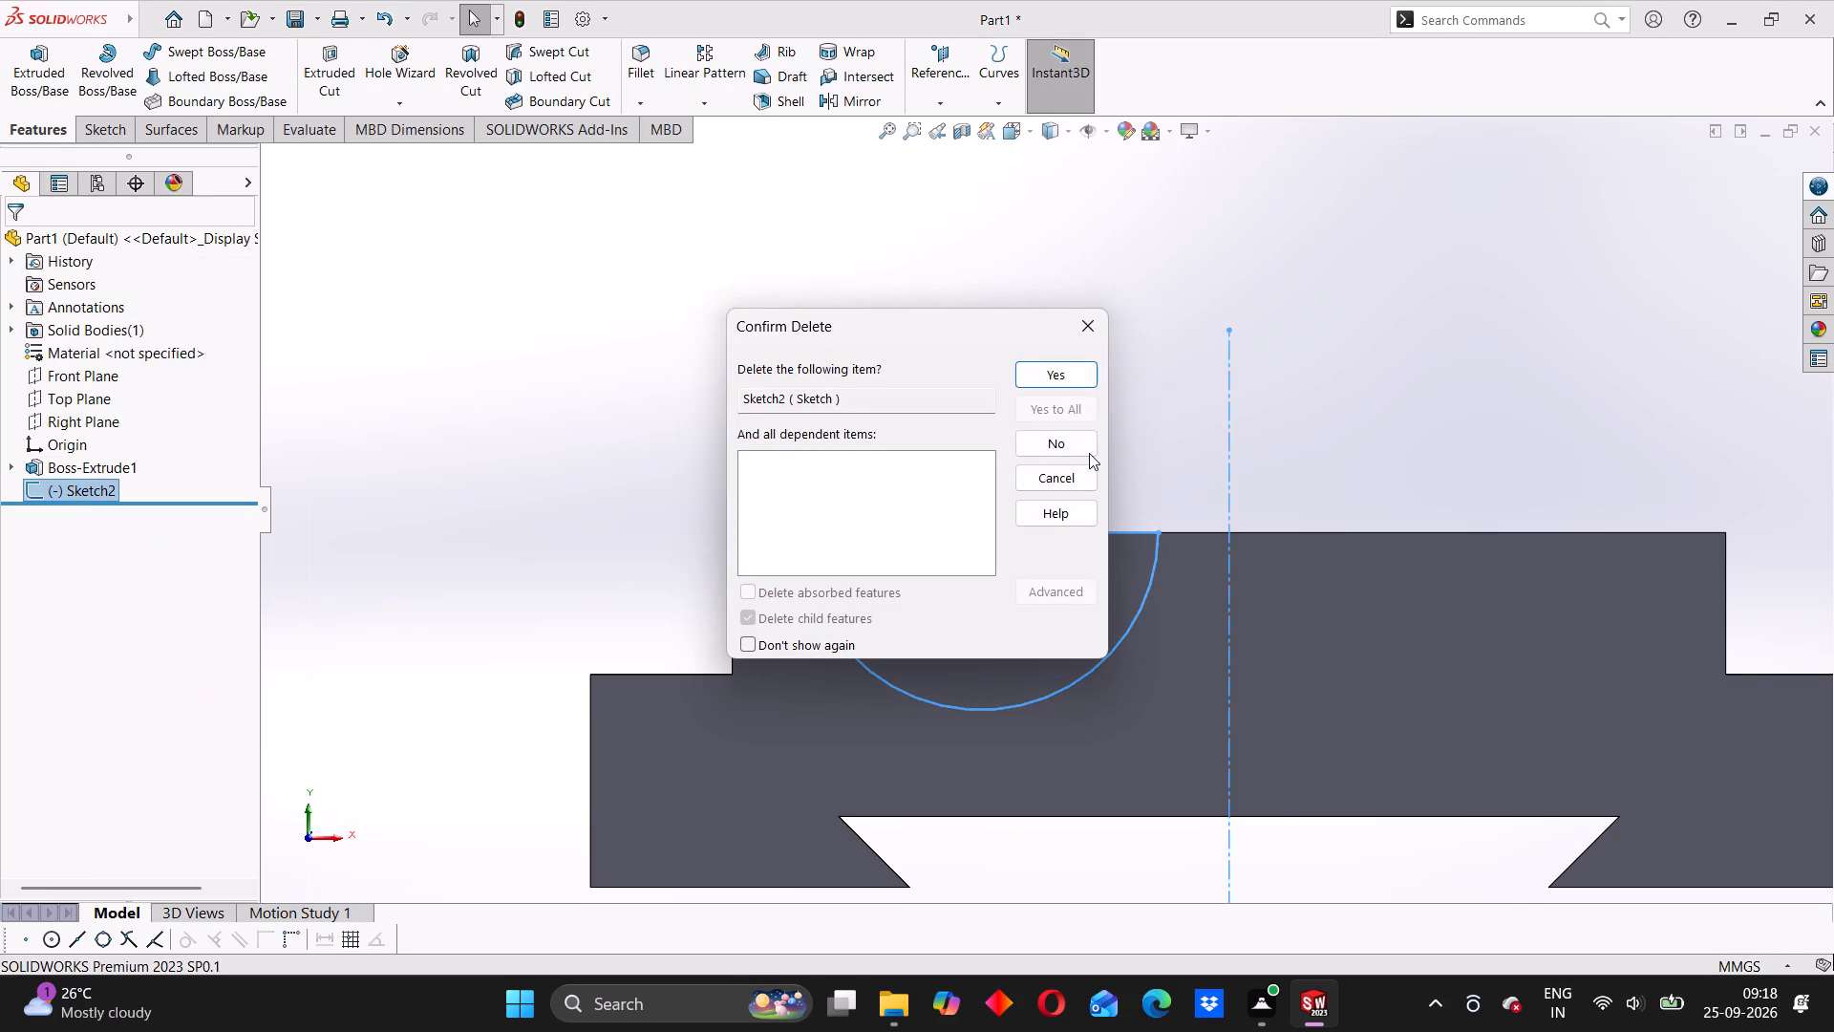
{"action": "left_click", "coordinate": [1044, 374]}
Open a new sketch on the block's raised top face.
{"action": "scroll", "coordinate": [1042, 627], "scroll_direction": "up", "scroll_amount": 2}
{"action": "middle_click_drag", "start_coordinate": [1042, 627], "coordinate": [1034, 757]}
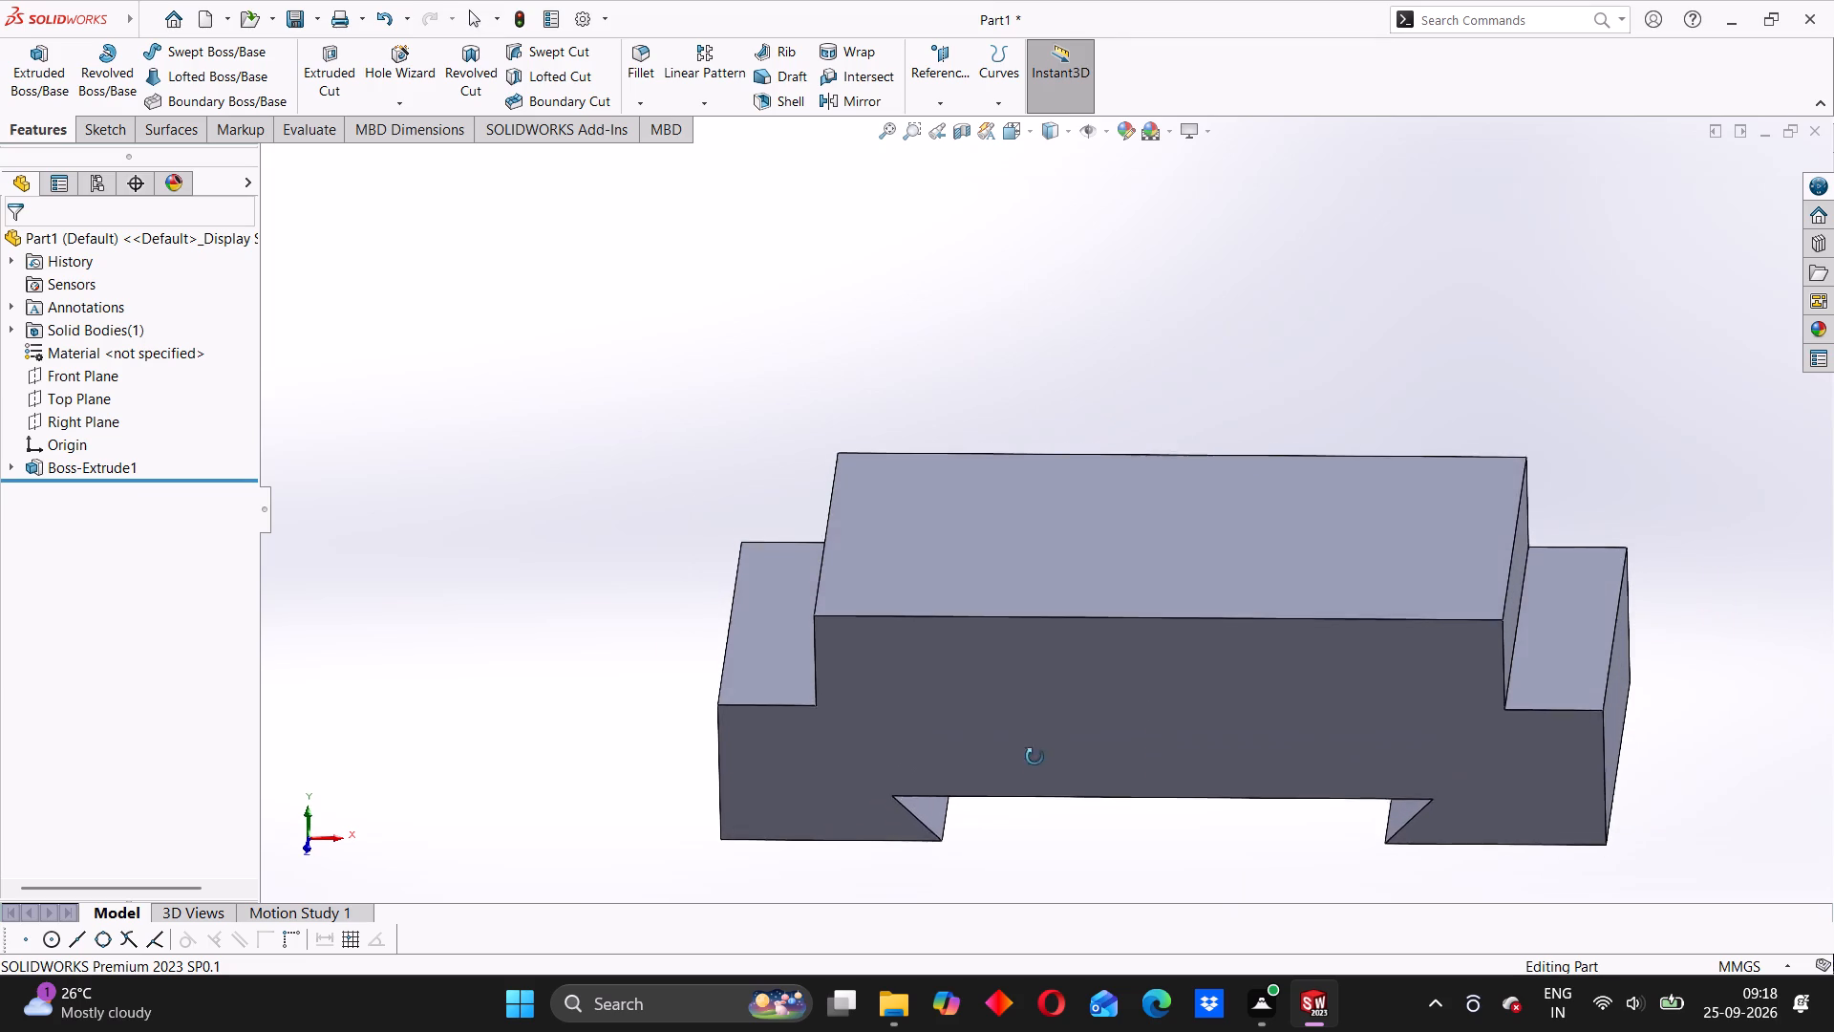
{"action": "middle_click_drag", "start_coordinate": [1034, 757], "coordinate": [1034, 761]}
{"action": "scroll", "coordinate": [1058, 724], "scroll_direction": "up", "scroll_amount": 3}
{"action": "middle_click_drag", "start_coordinate": [1052, 712], "coordinate": [1065, 776]}
{"action": "left_click", "coordinate": [1107, 523]}
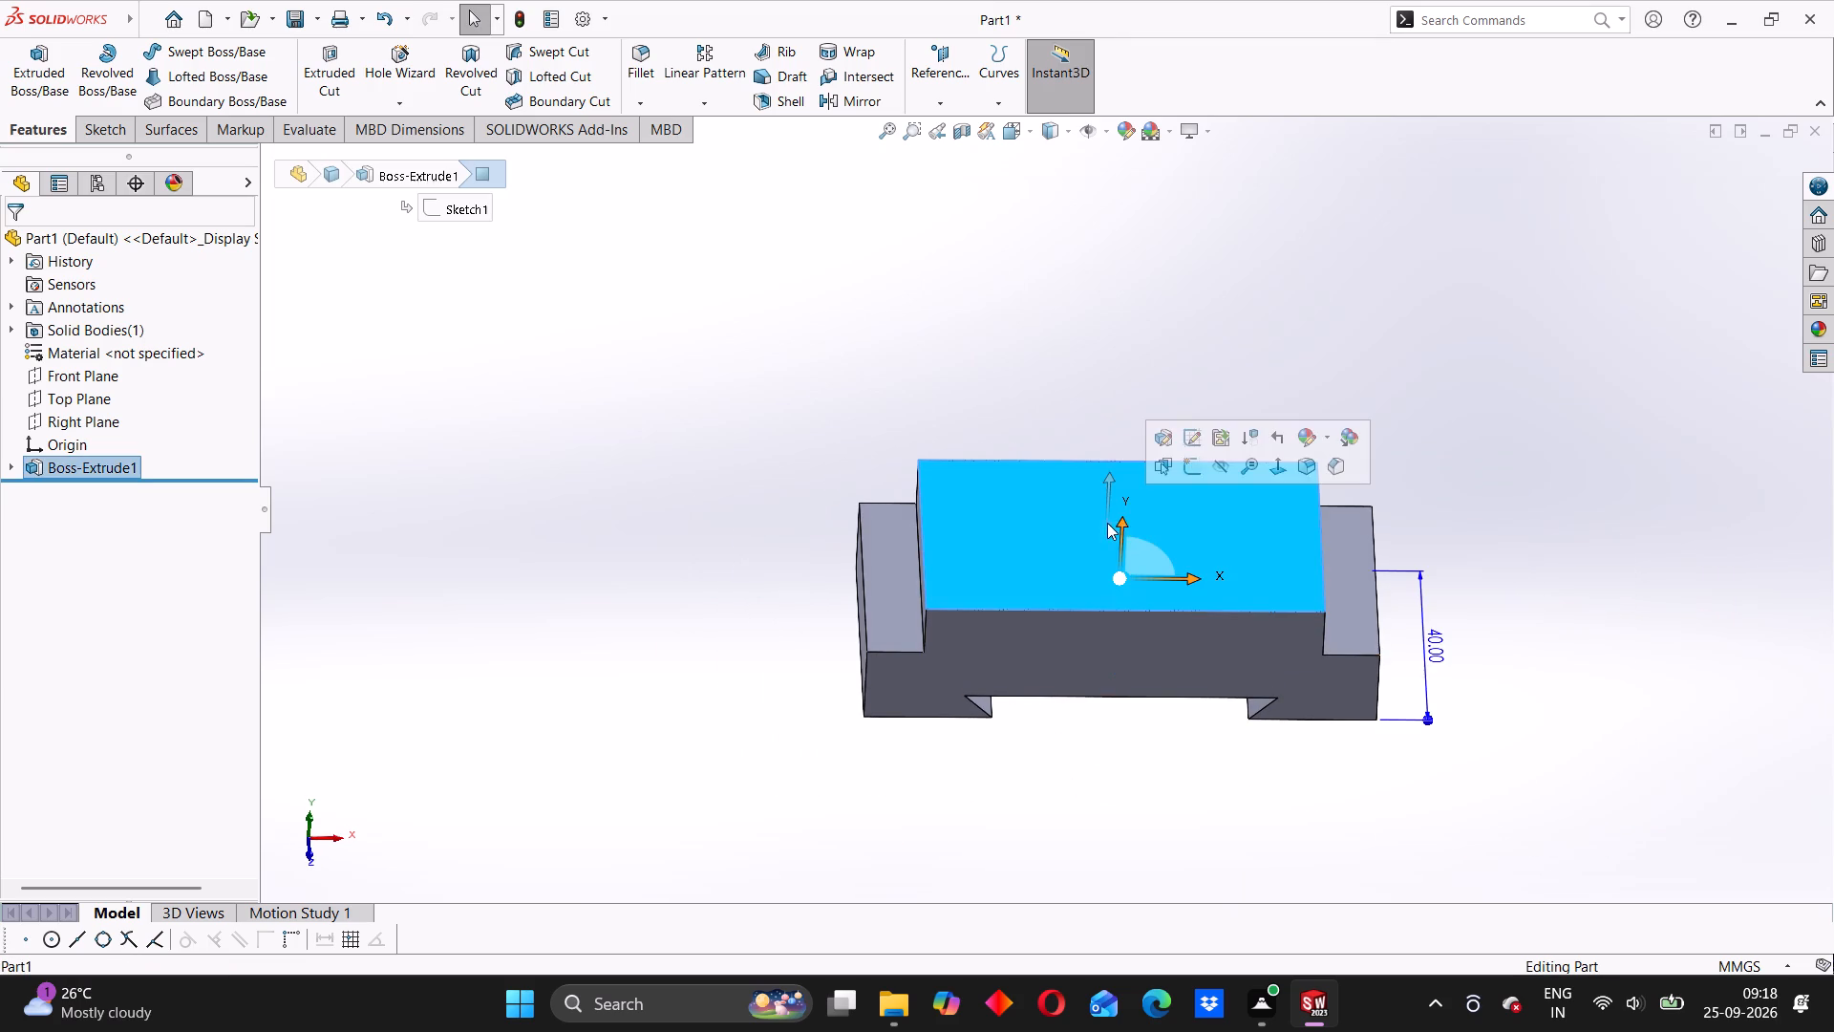
{"action": "left_click", "coordinate": [1194, 464]}
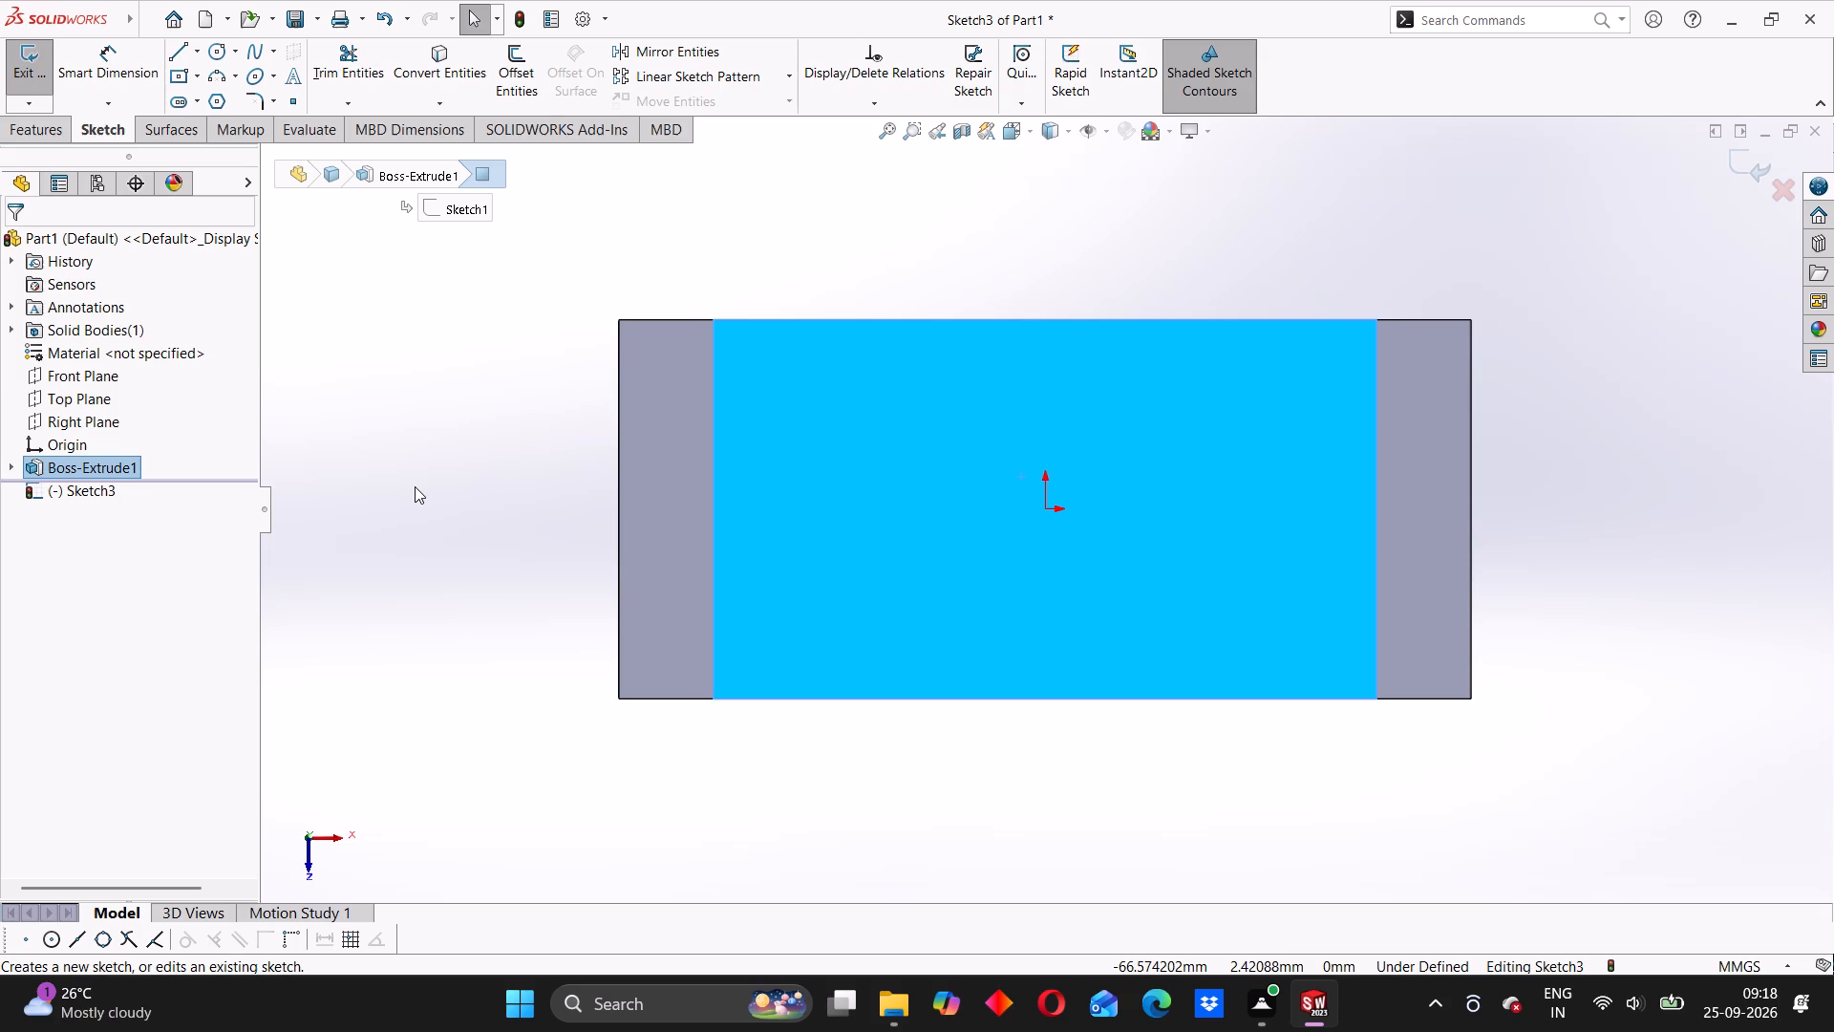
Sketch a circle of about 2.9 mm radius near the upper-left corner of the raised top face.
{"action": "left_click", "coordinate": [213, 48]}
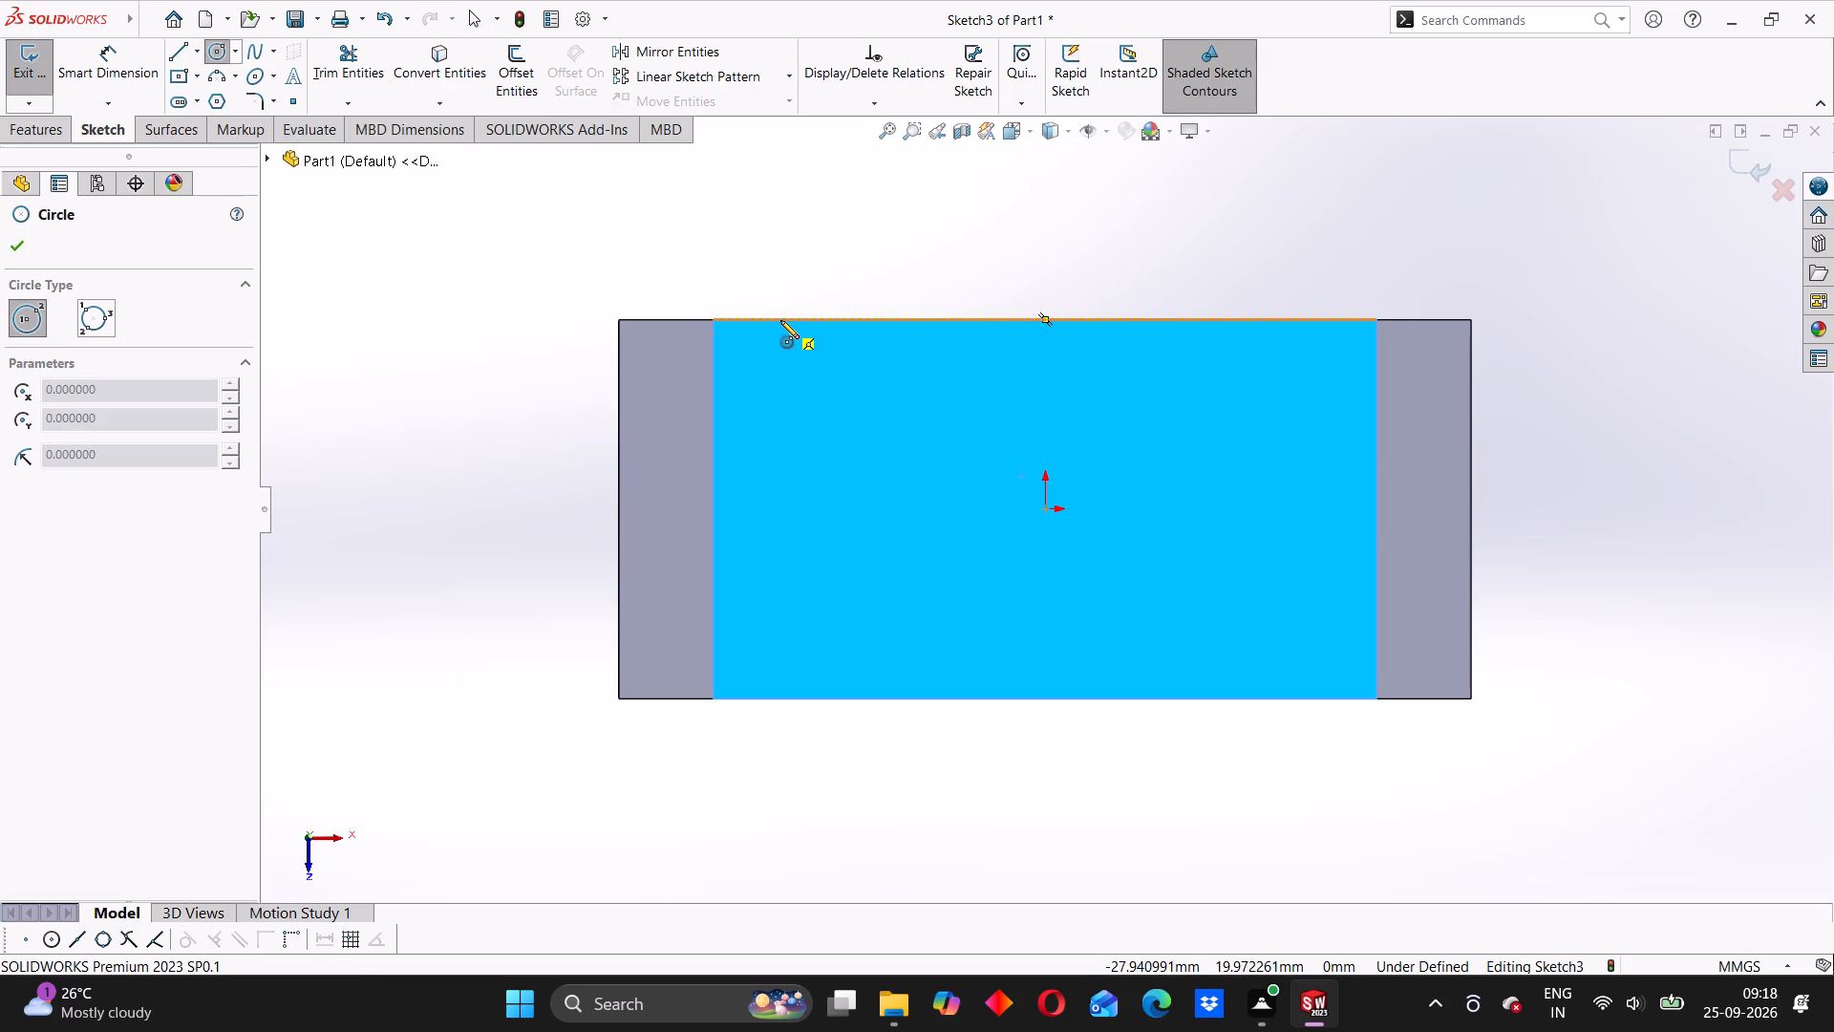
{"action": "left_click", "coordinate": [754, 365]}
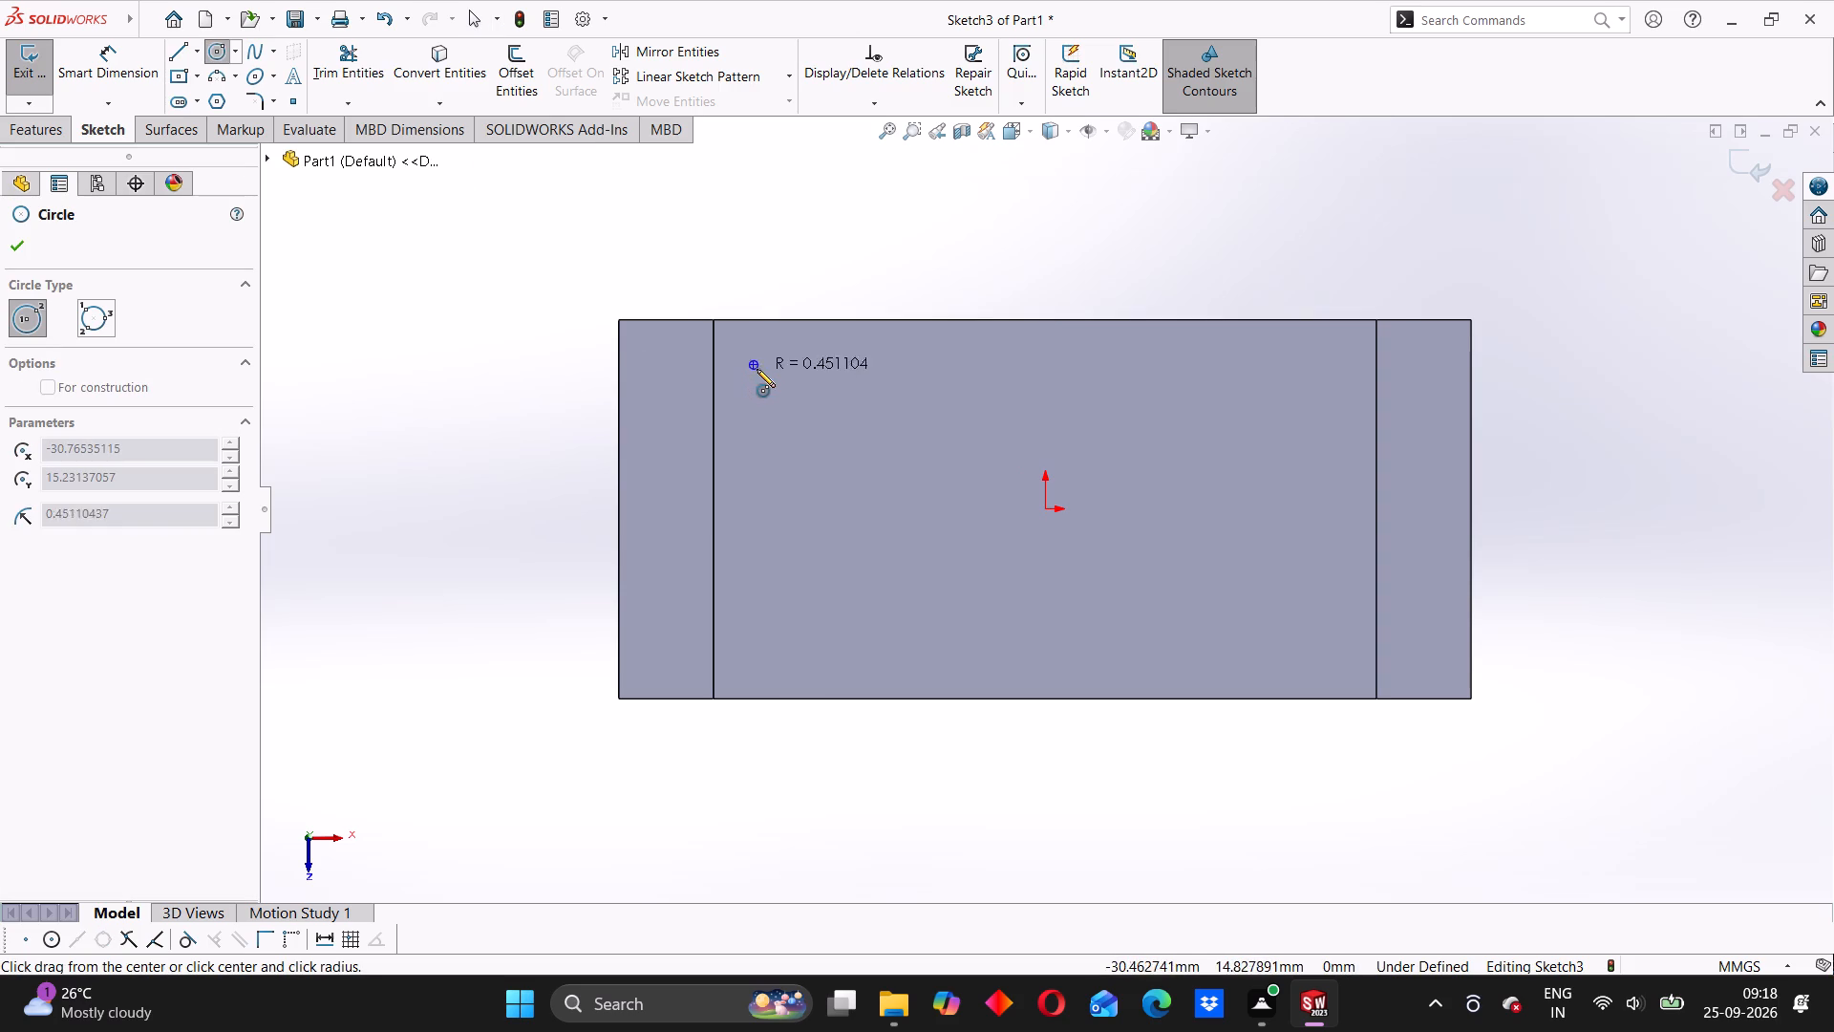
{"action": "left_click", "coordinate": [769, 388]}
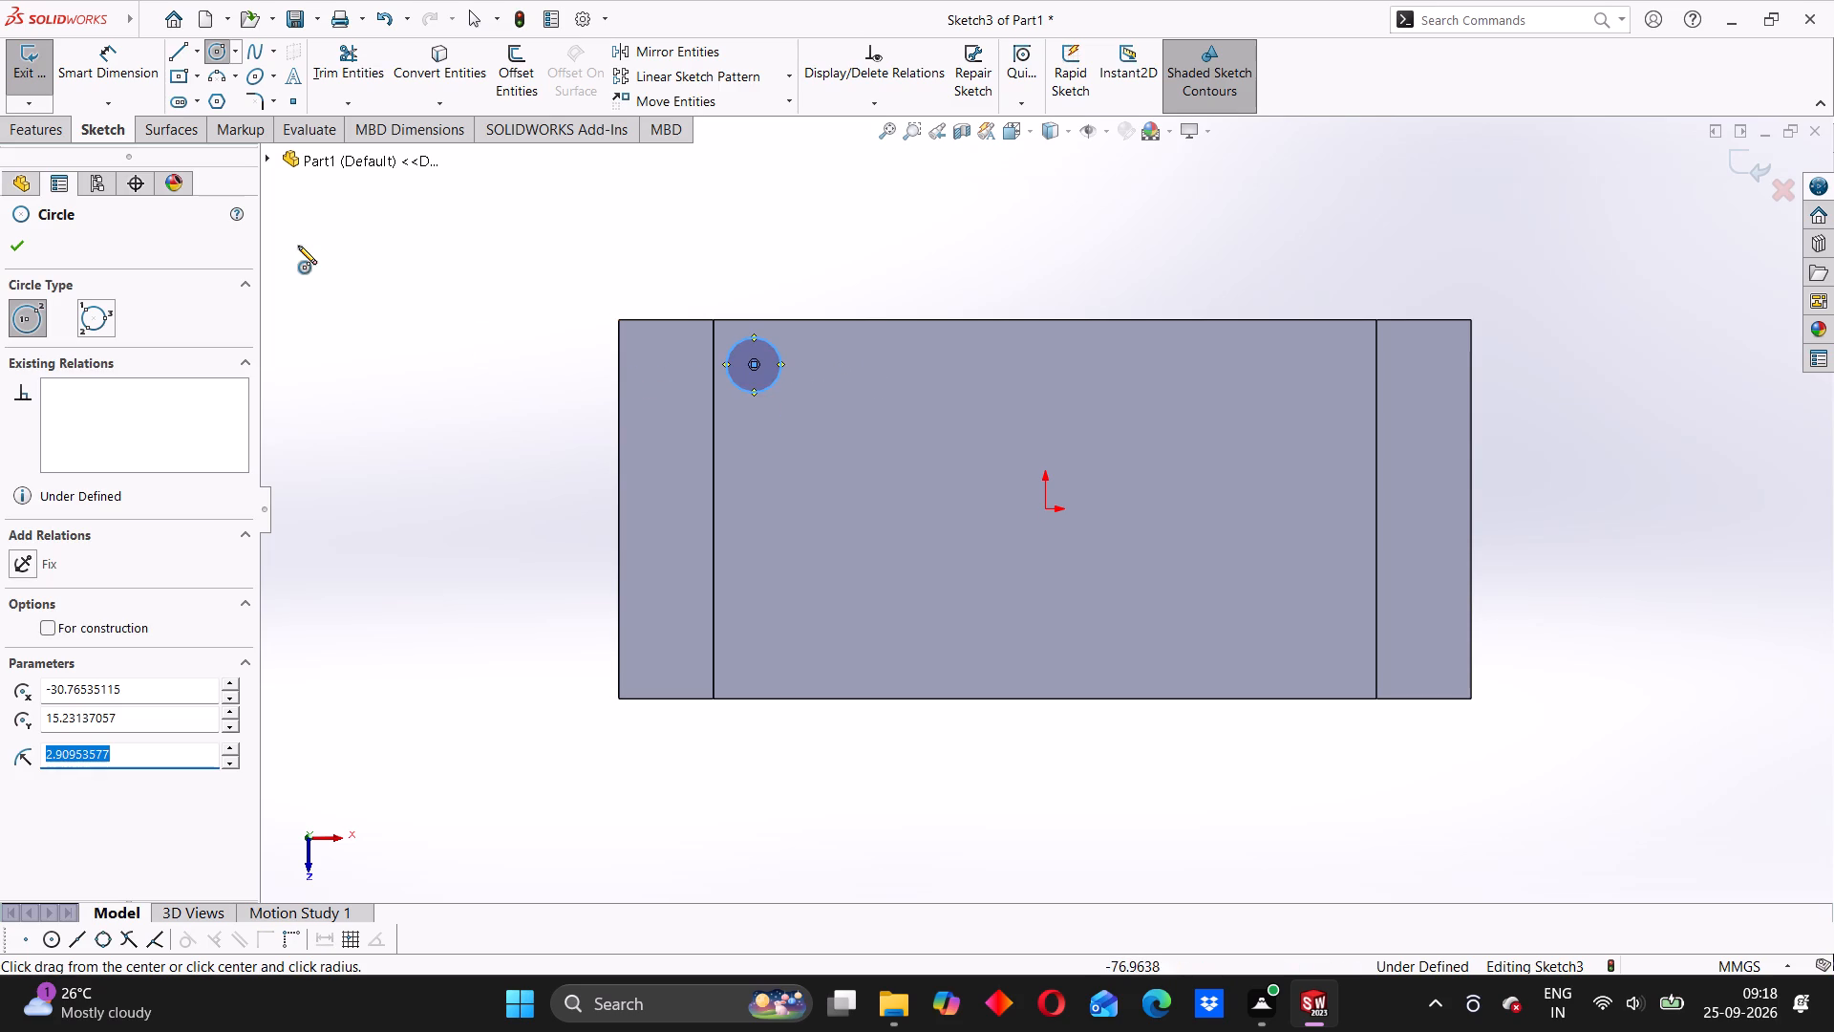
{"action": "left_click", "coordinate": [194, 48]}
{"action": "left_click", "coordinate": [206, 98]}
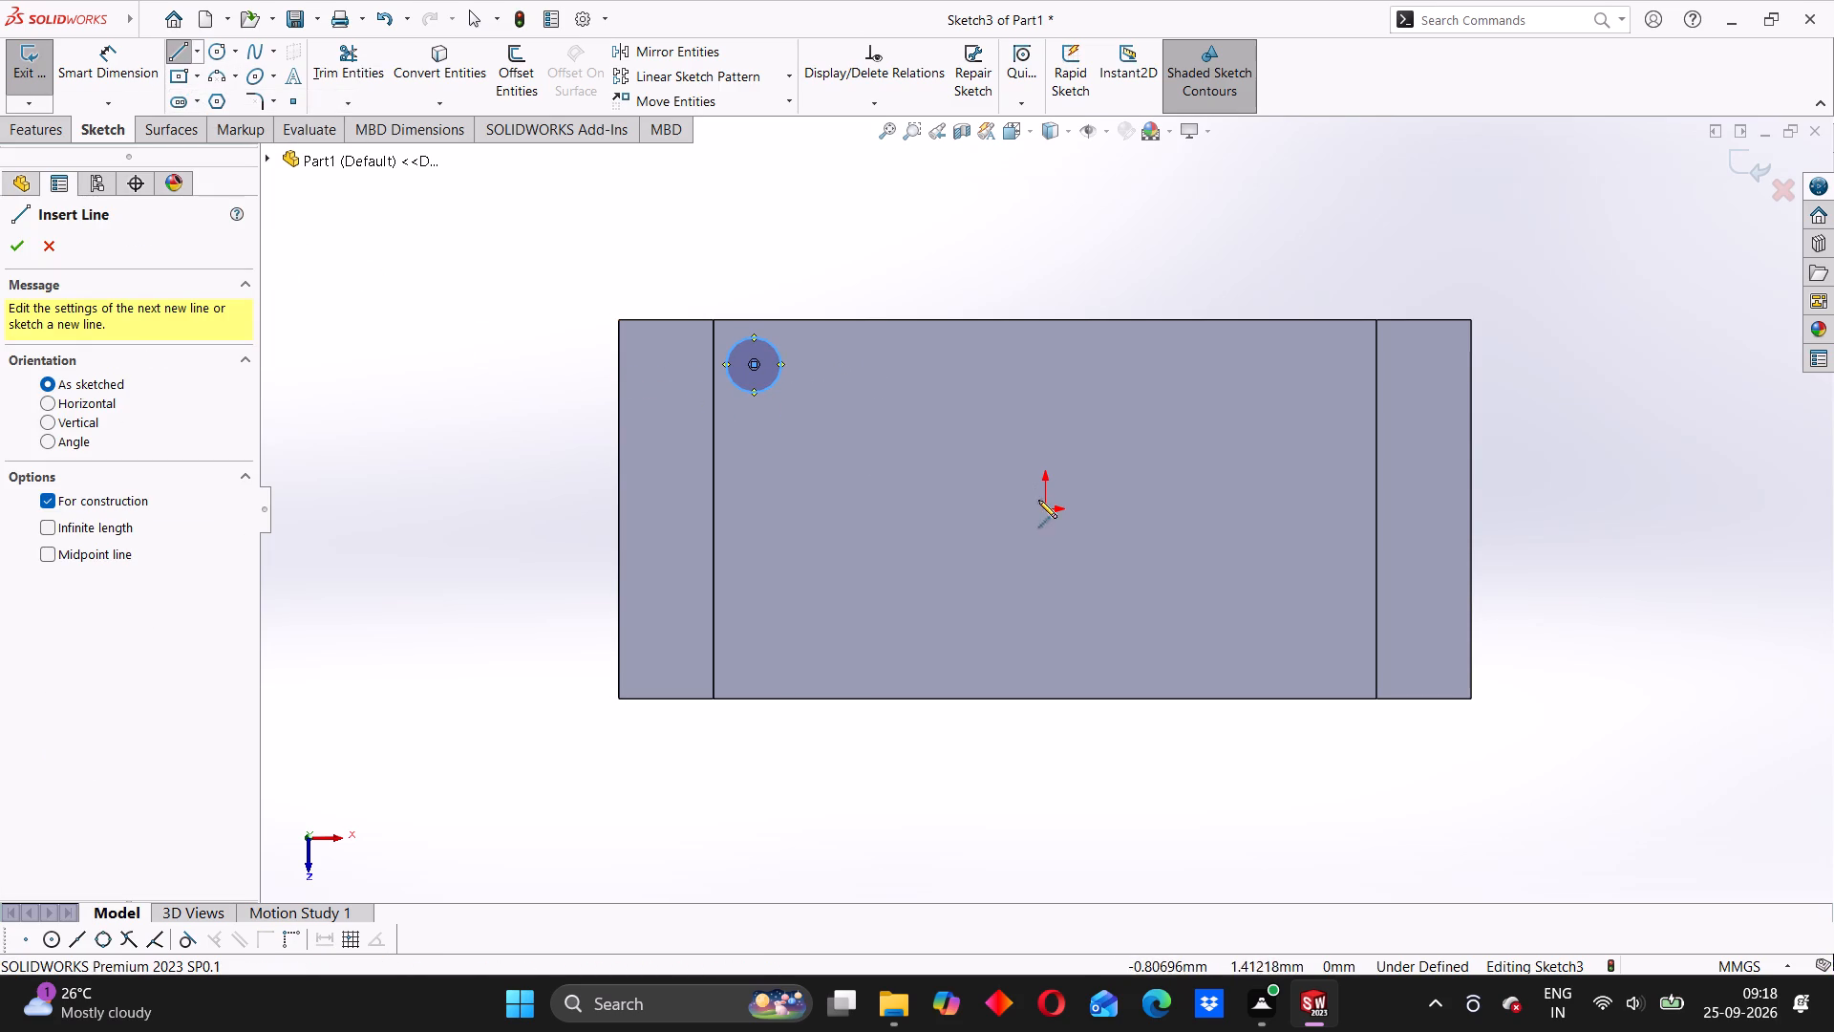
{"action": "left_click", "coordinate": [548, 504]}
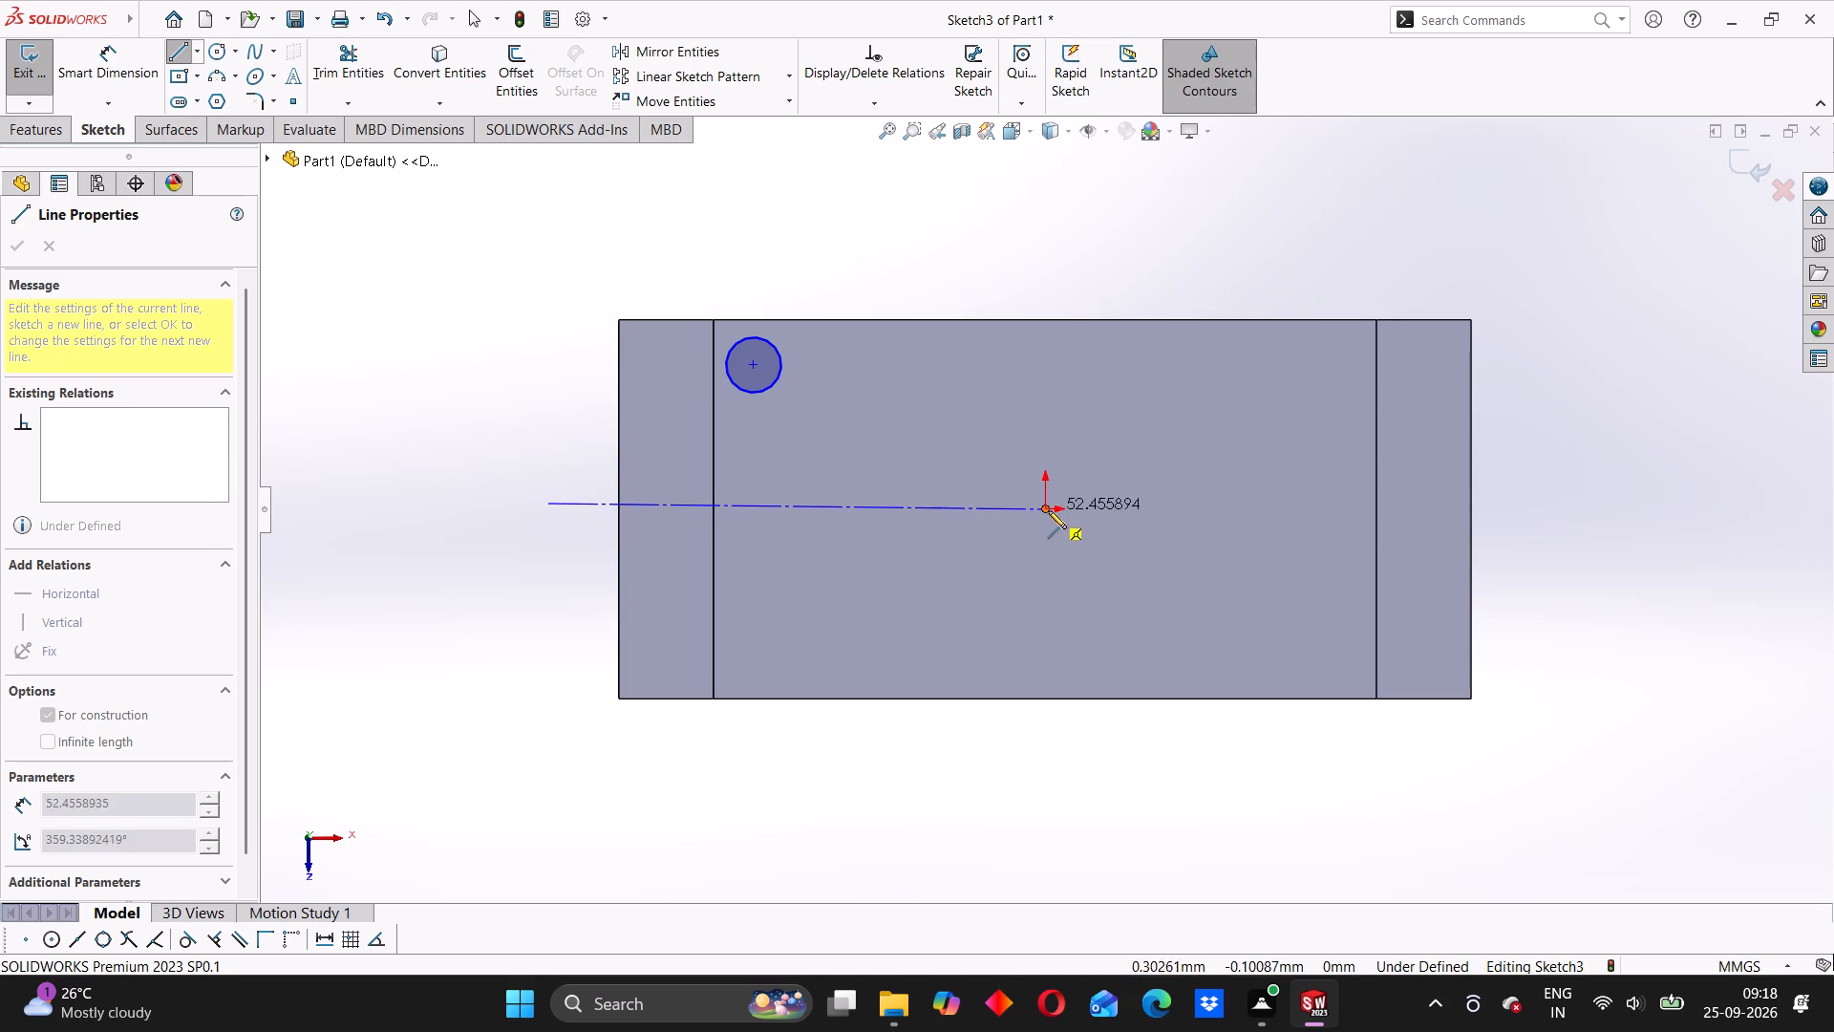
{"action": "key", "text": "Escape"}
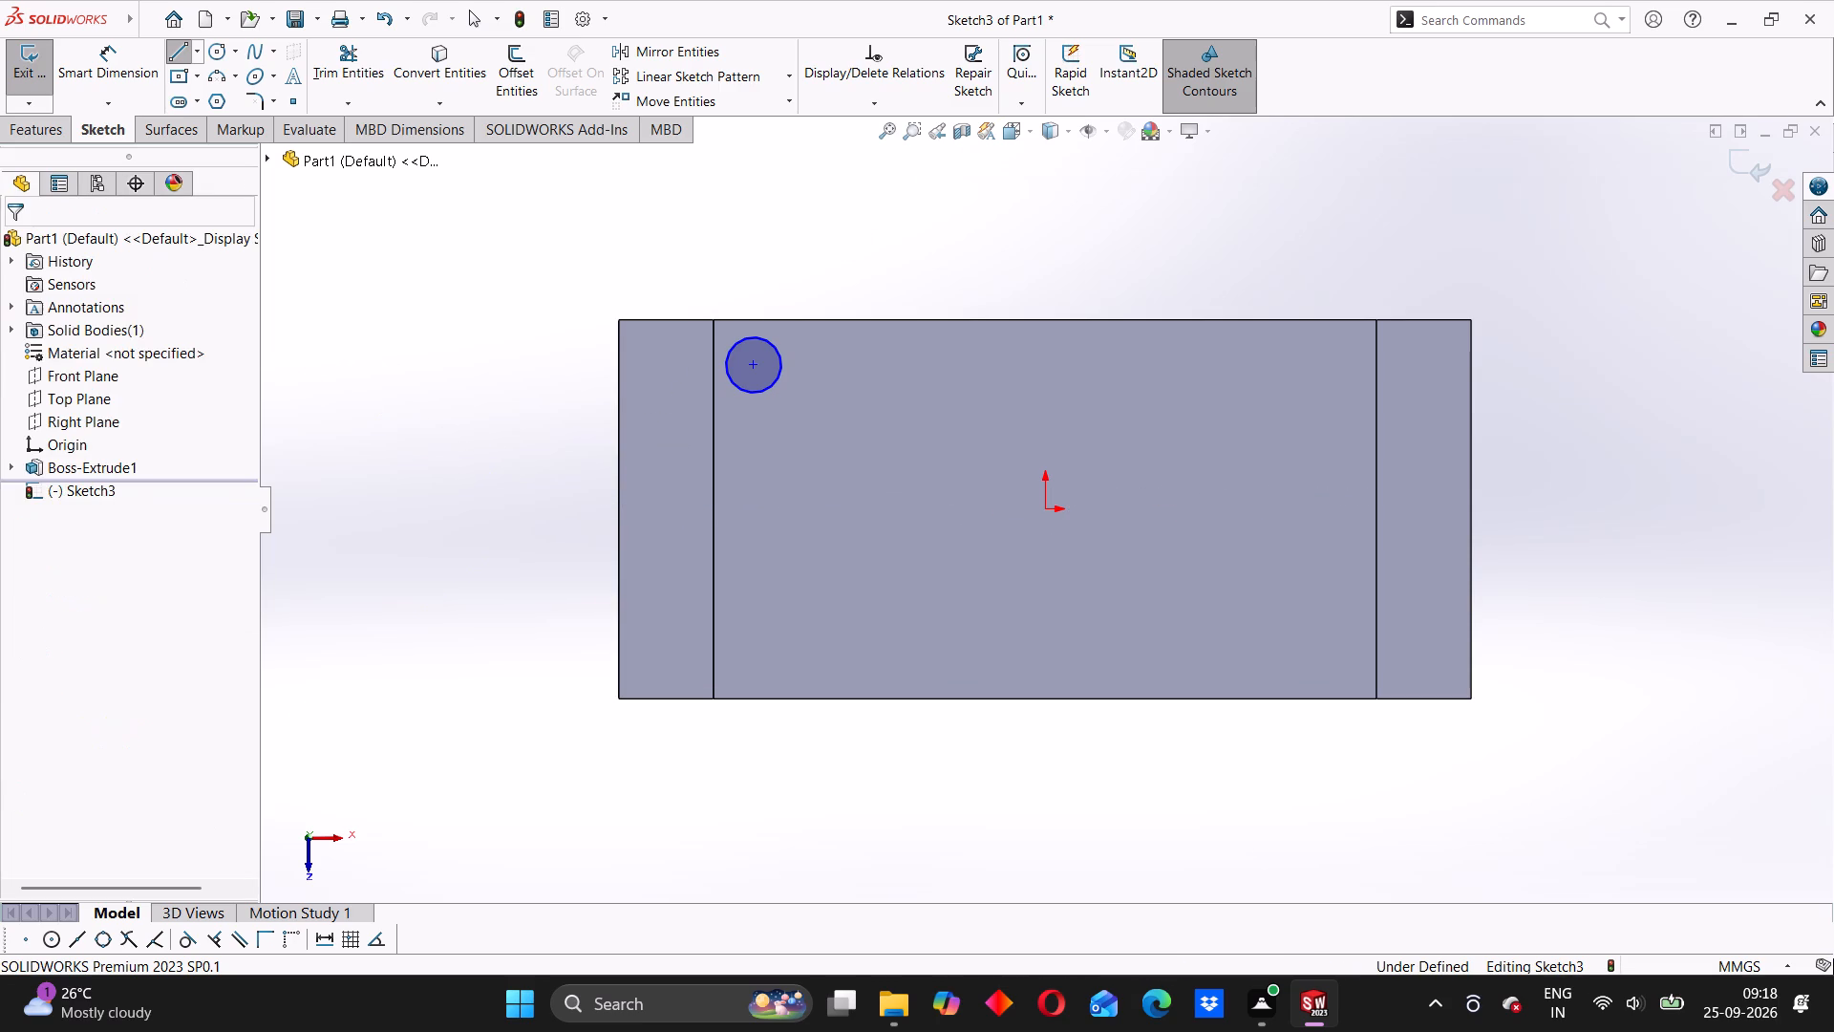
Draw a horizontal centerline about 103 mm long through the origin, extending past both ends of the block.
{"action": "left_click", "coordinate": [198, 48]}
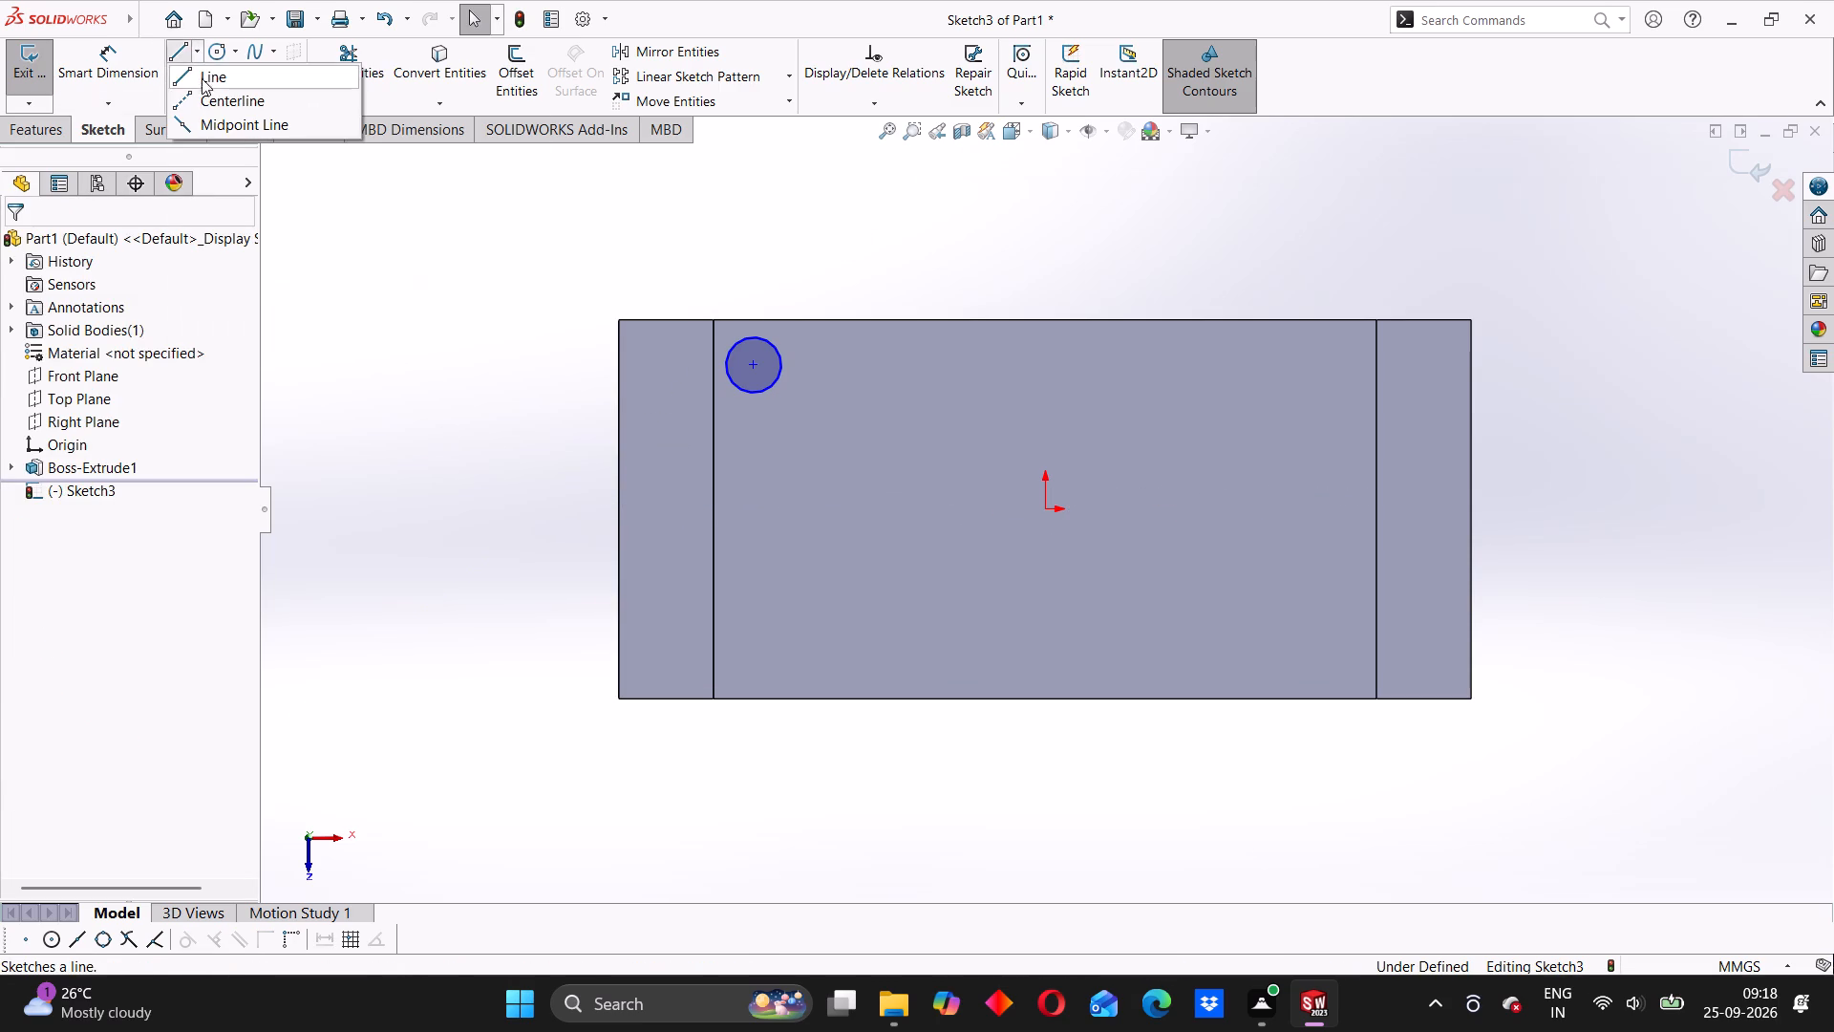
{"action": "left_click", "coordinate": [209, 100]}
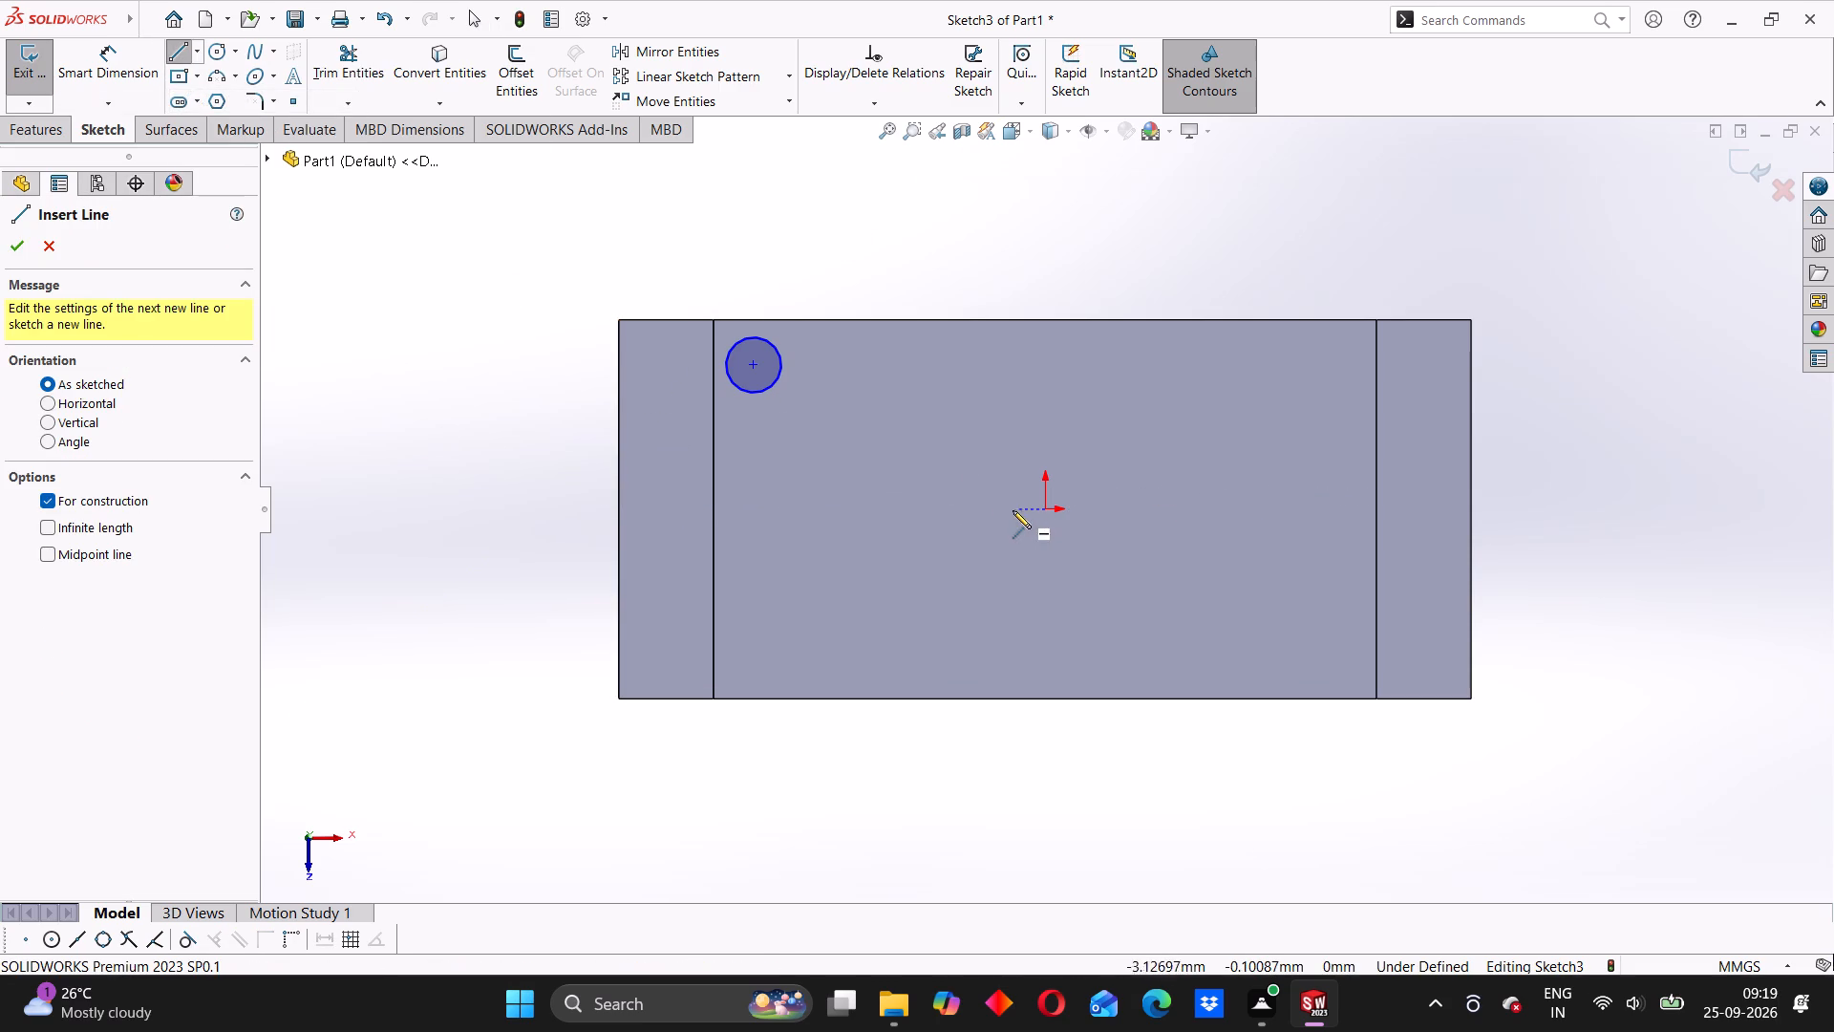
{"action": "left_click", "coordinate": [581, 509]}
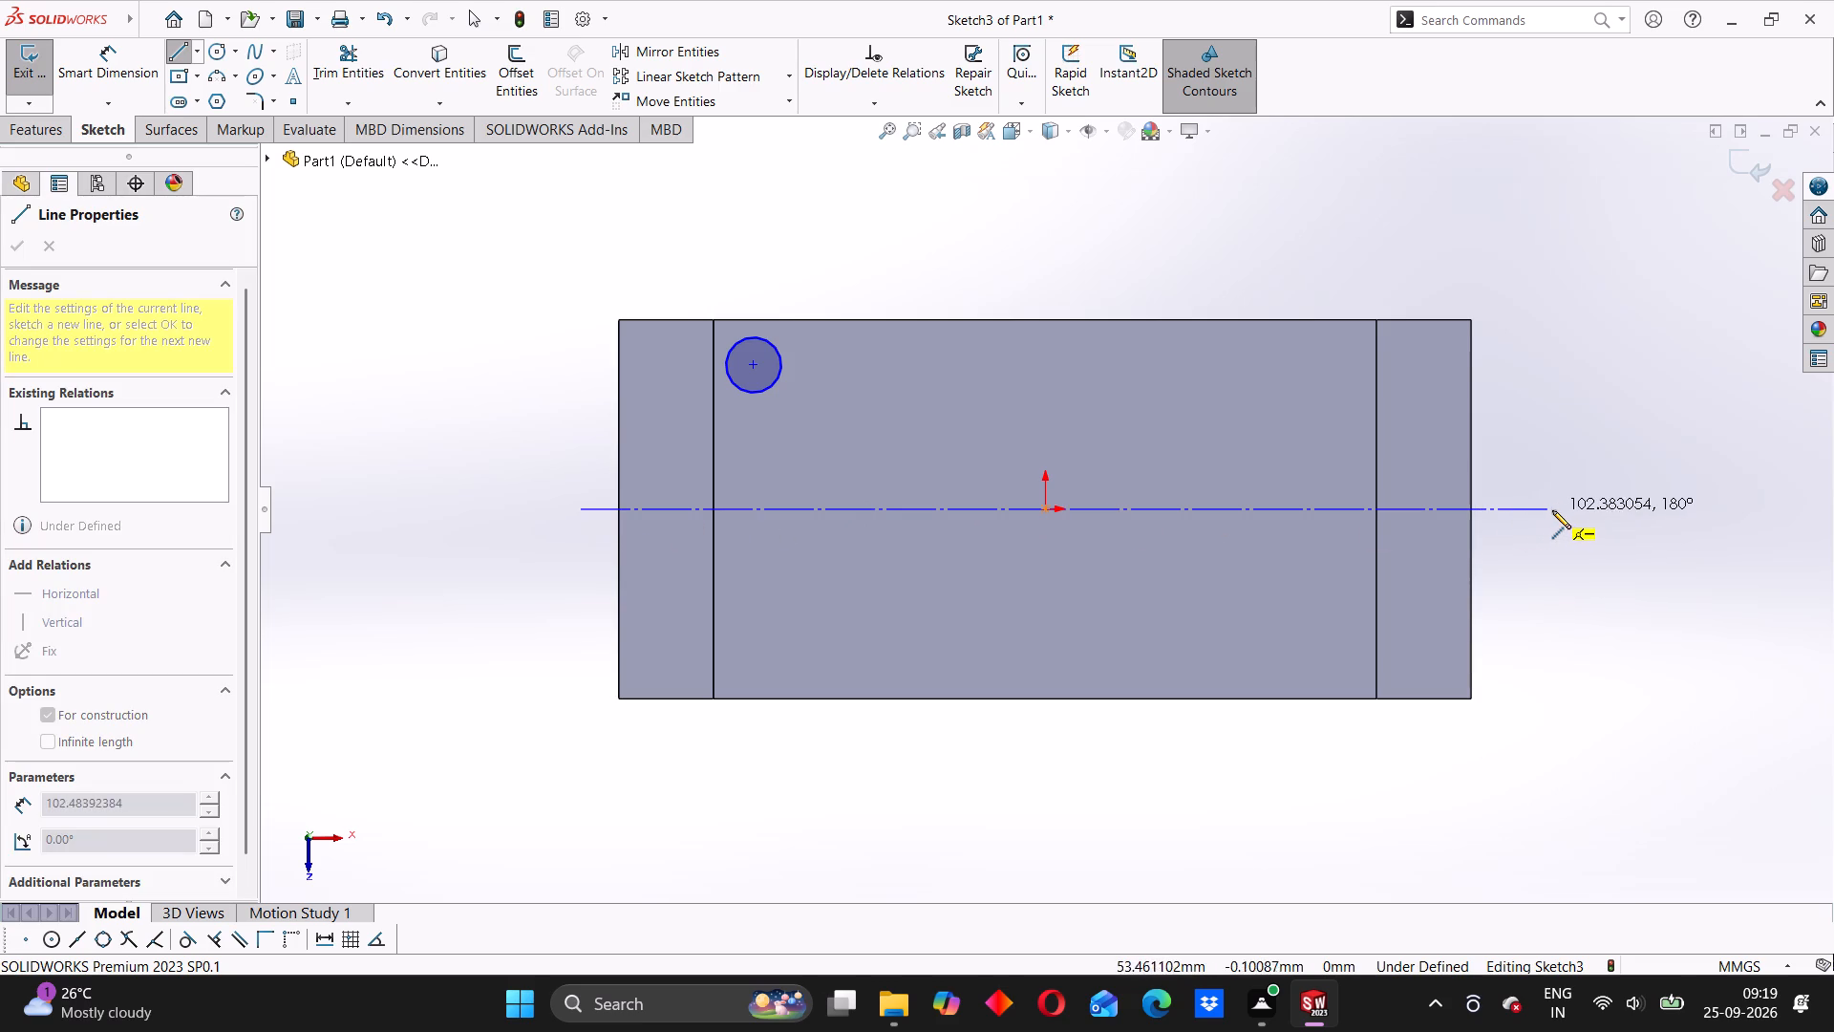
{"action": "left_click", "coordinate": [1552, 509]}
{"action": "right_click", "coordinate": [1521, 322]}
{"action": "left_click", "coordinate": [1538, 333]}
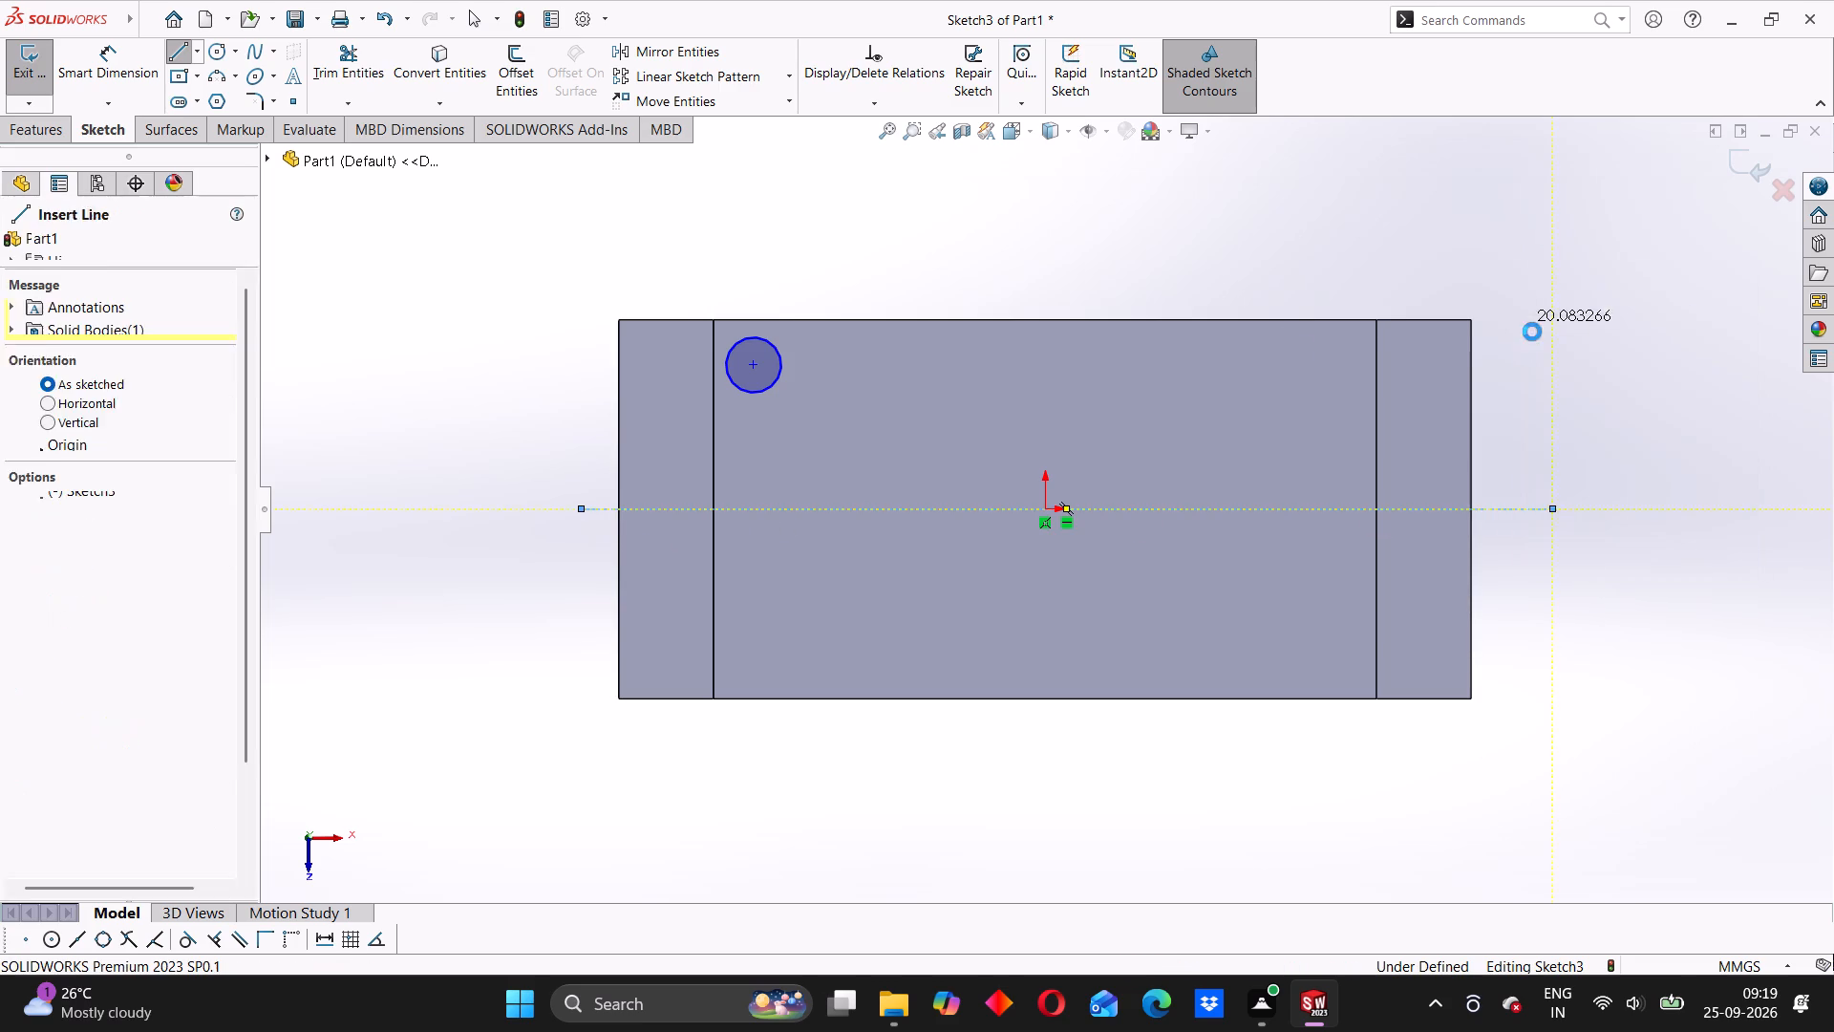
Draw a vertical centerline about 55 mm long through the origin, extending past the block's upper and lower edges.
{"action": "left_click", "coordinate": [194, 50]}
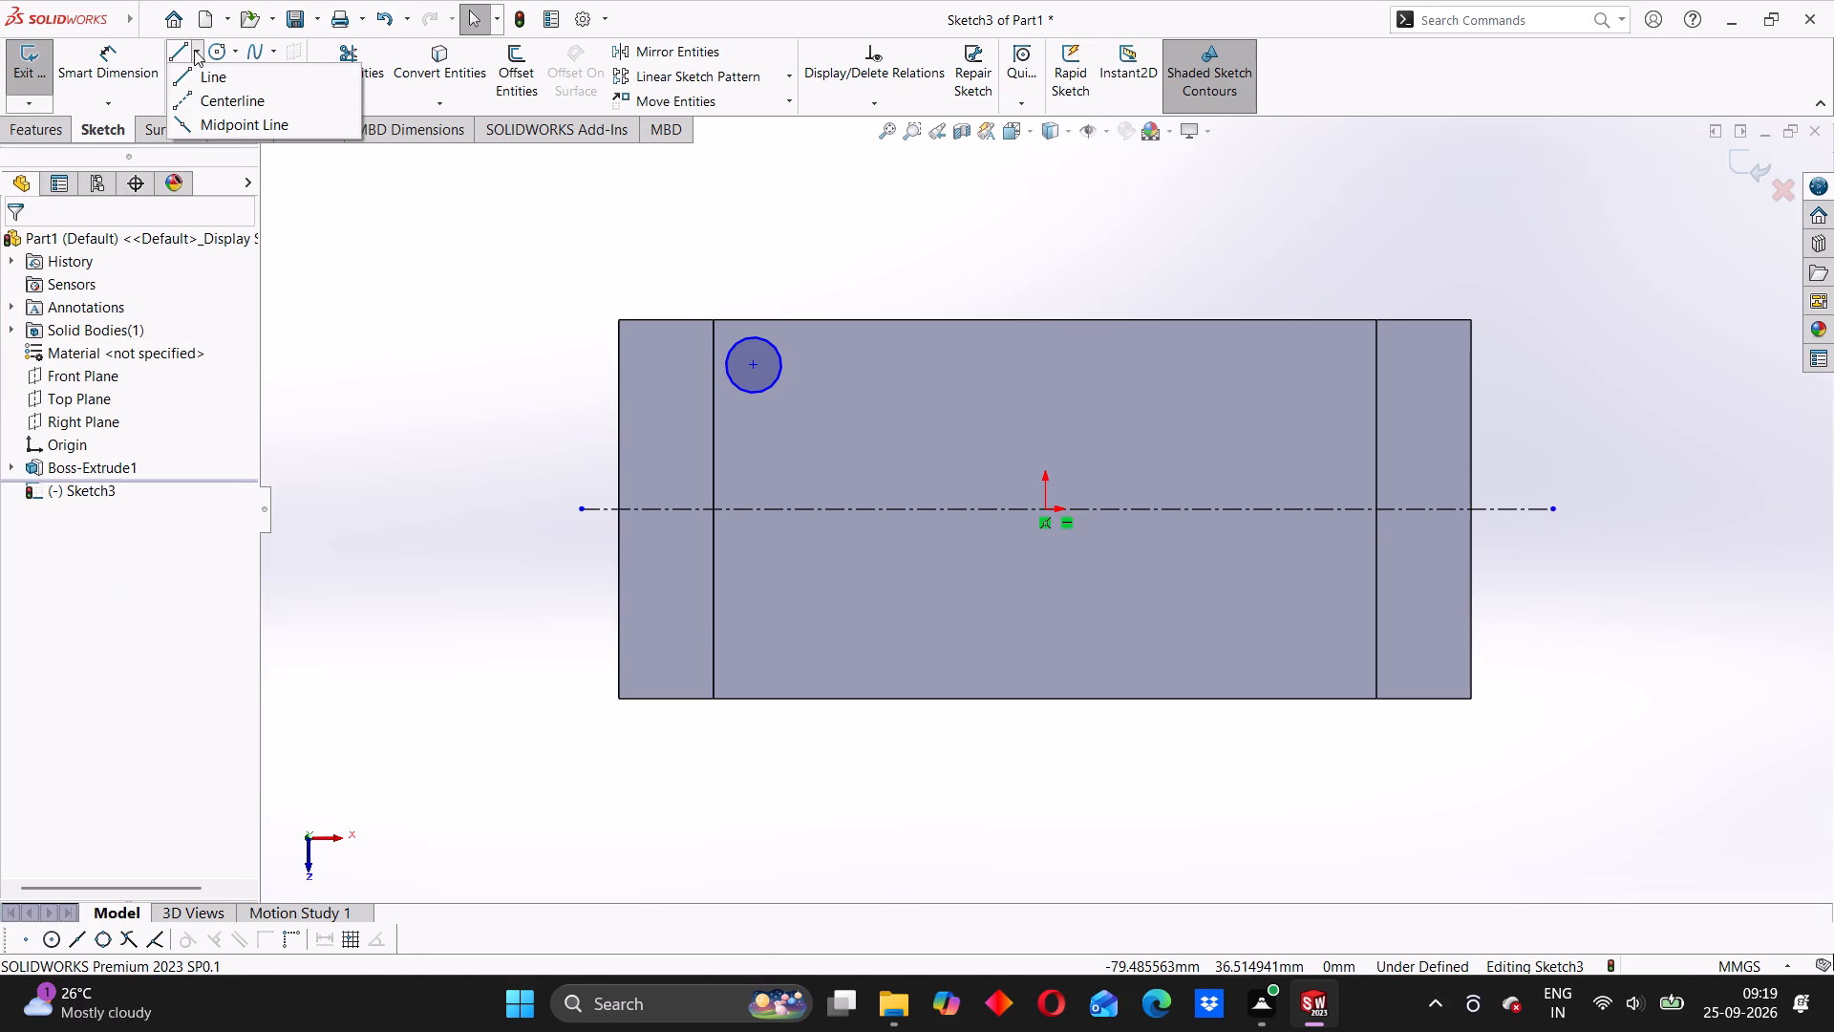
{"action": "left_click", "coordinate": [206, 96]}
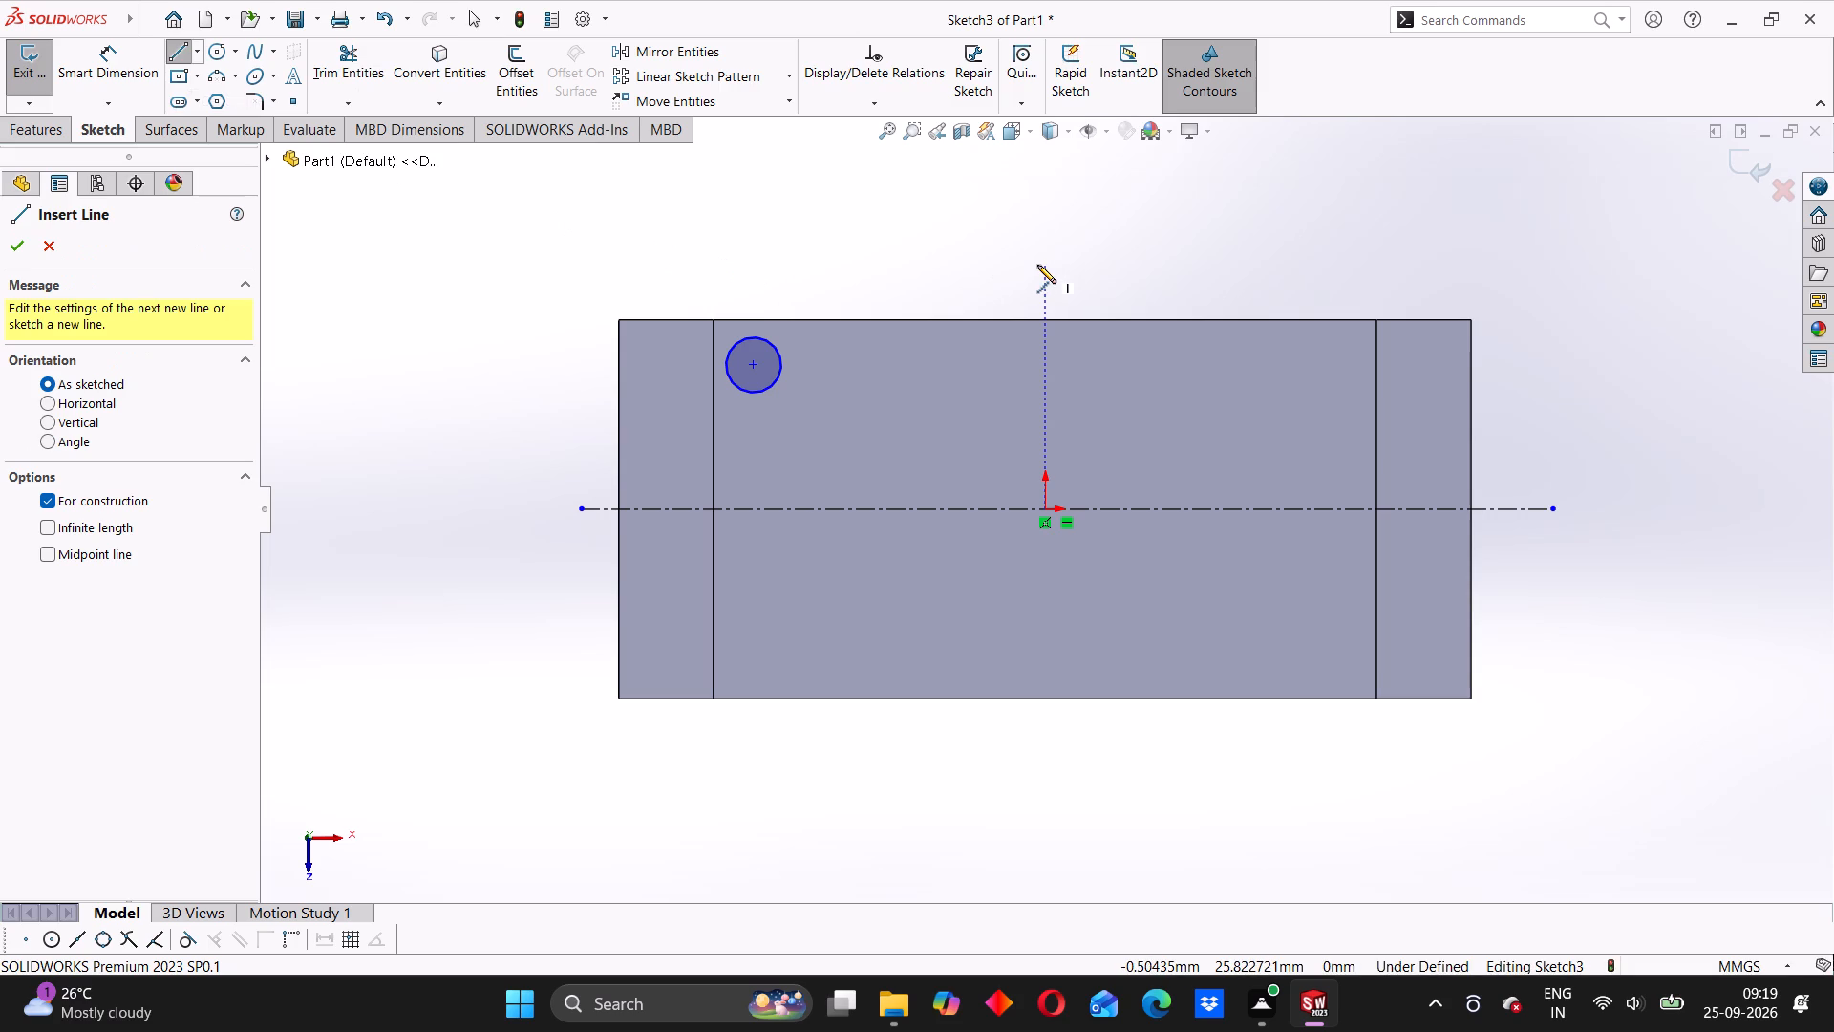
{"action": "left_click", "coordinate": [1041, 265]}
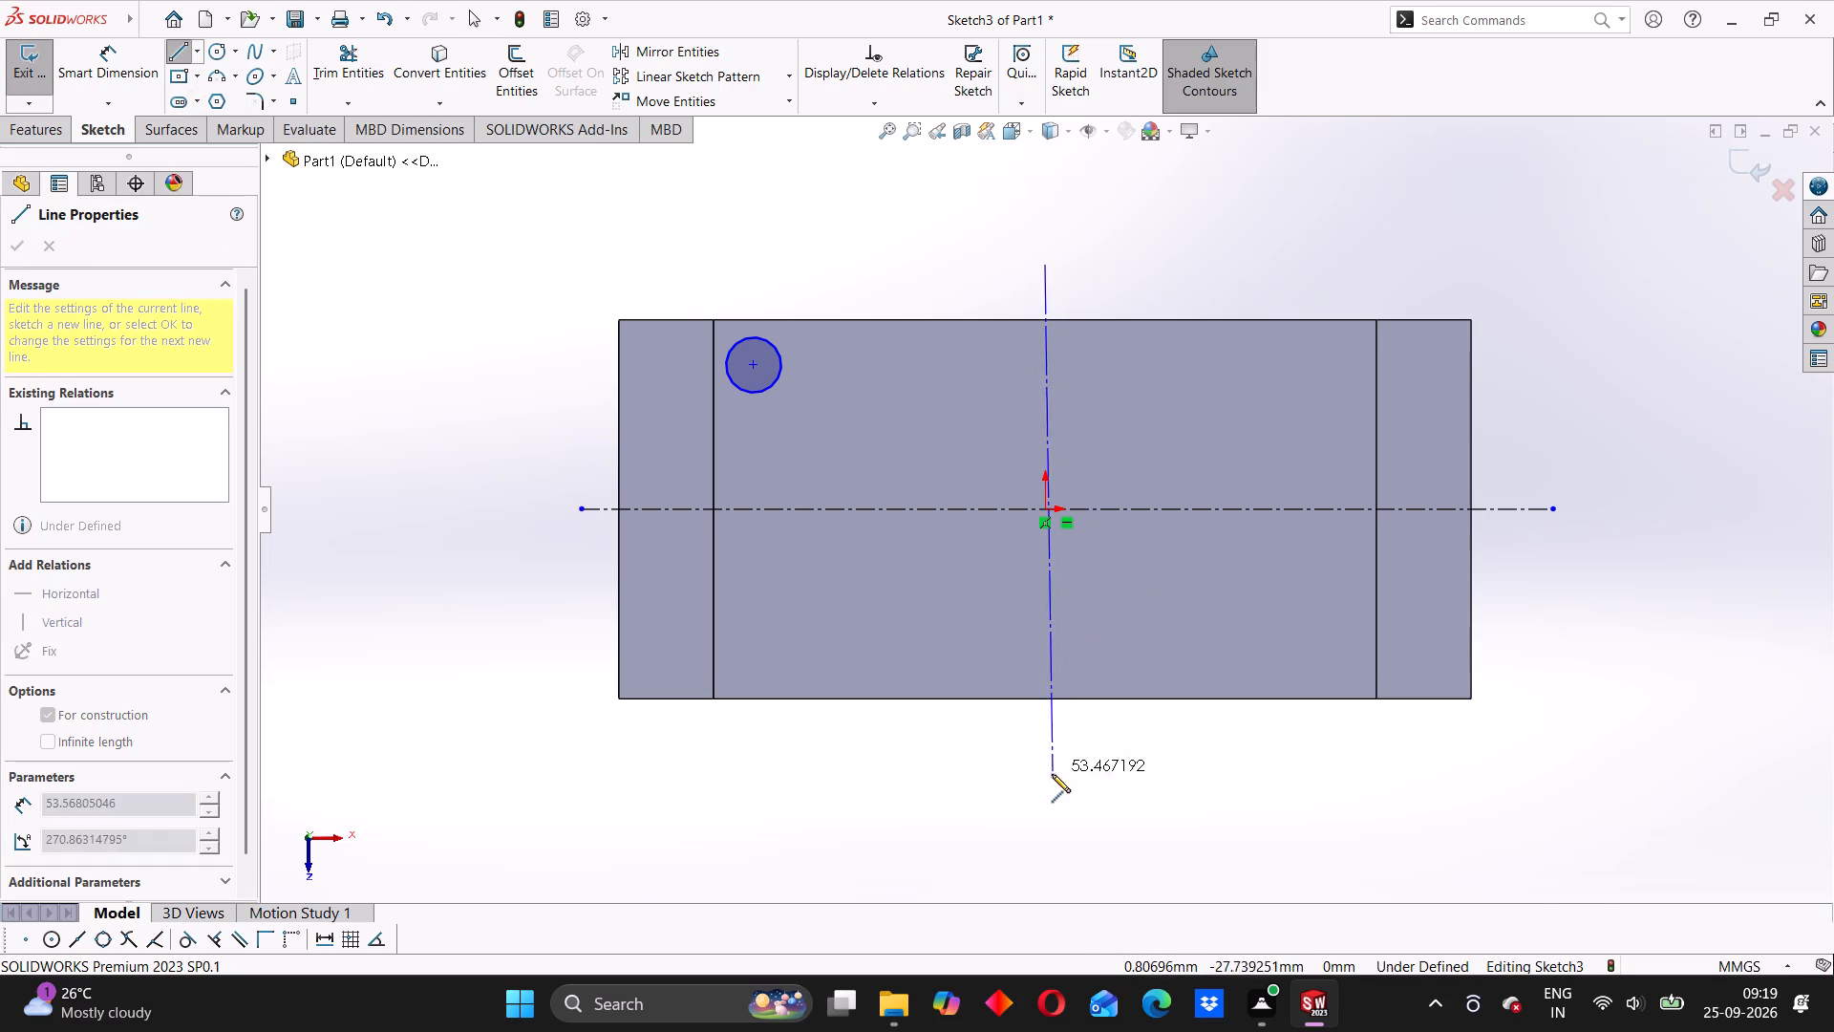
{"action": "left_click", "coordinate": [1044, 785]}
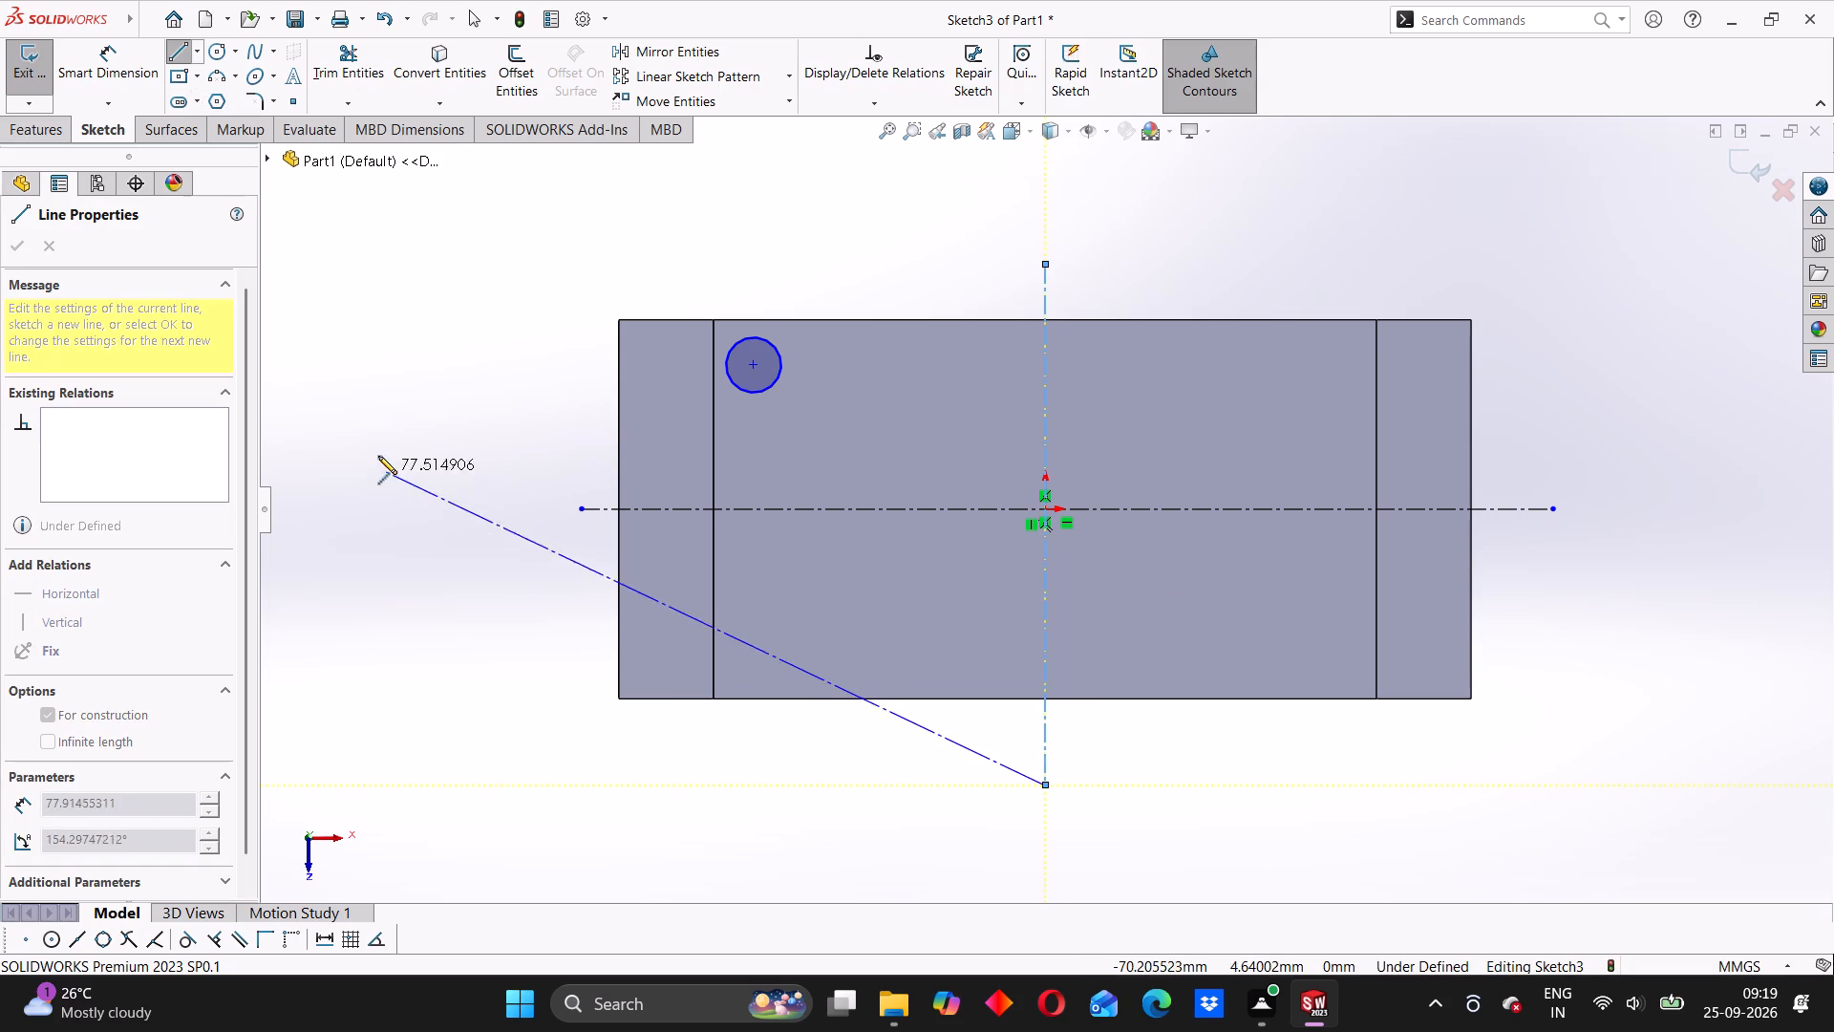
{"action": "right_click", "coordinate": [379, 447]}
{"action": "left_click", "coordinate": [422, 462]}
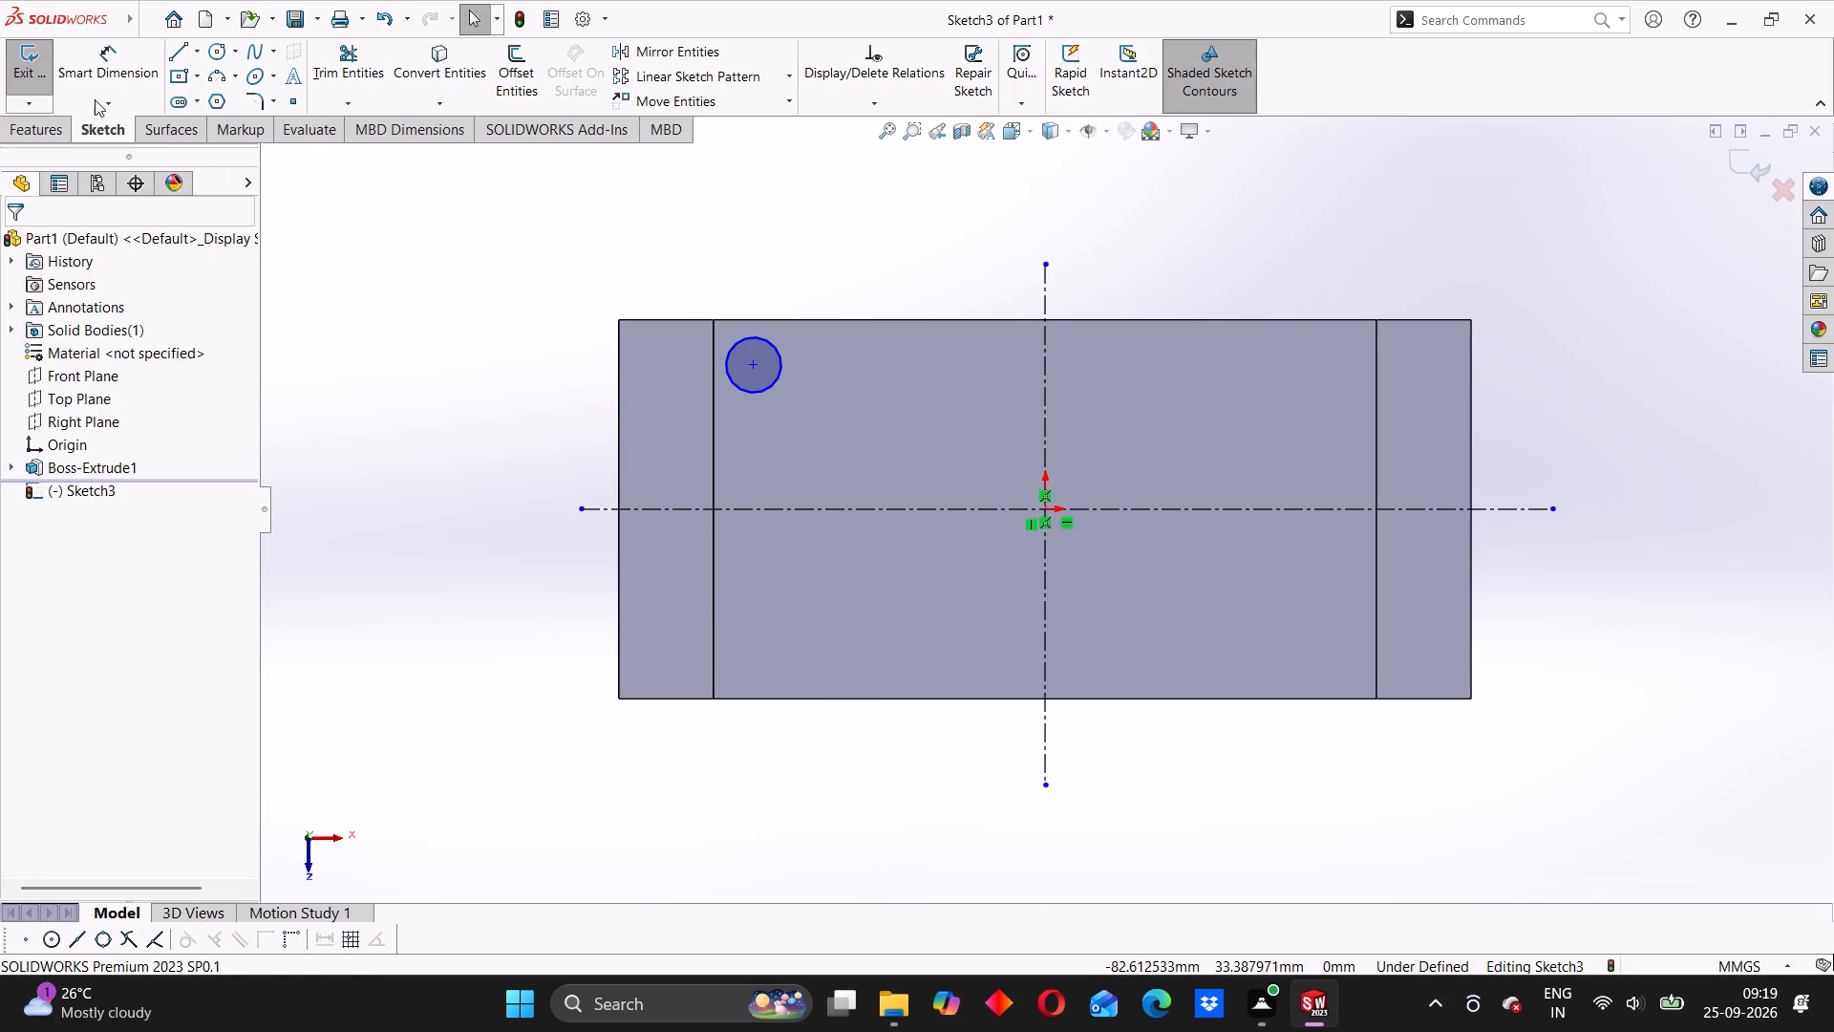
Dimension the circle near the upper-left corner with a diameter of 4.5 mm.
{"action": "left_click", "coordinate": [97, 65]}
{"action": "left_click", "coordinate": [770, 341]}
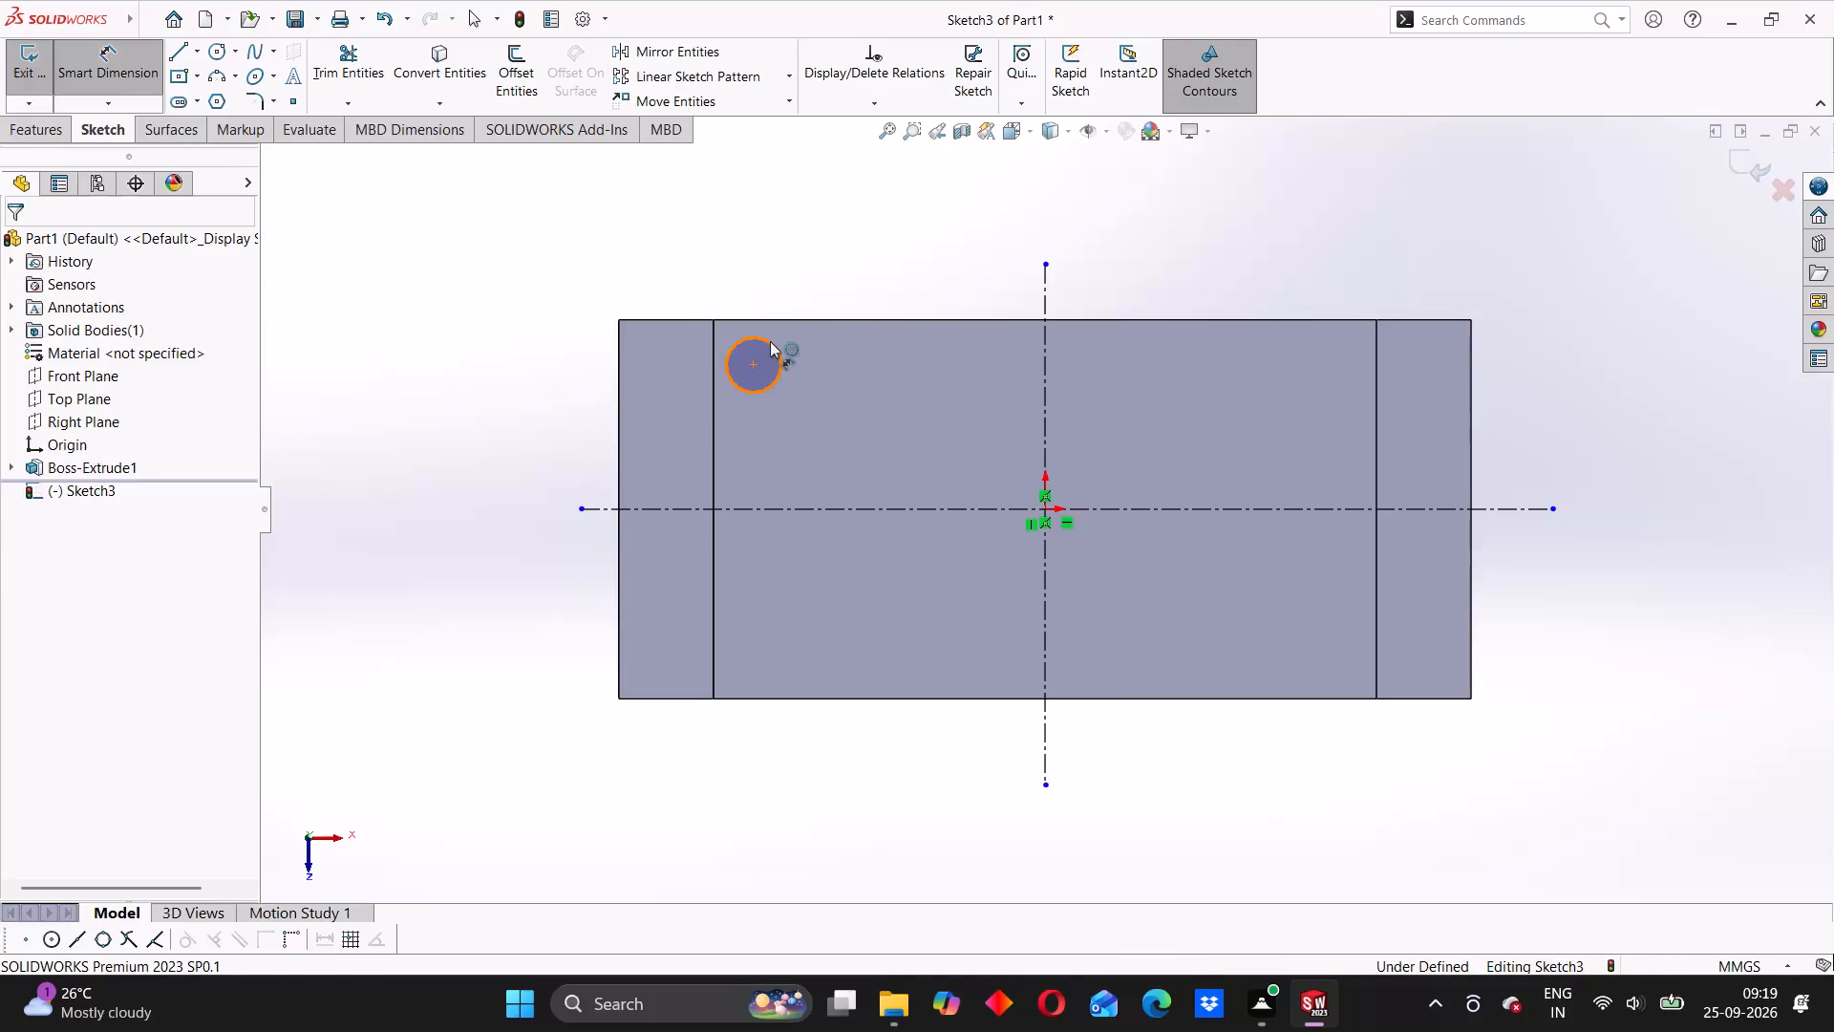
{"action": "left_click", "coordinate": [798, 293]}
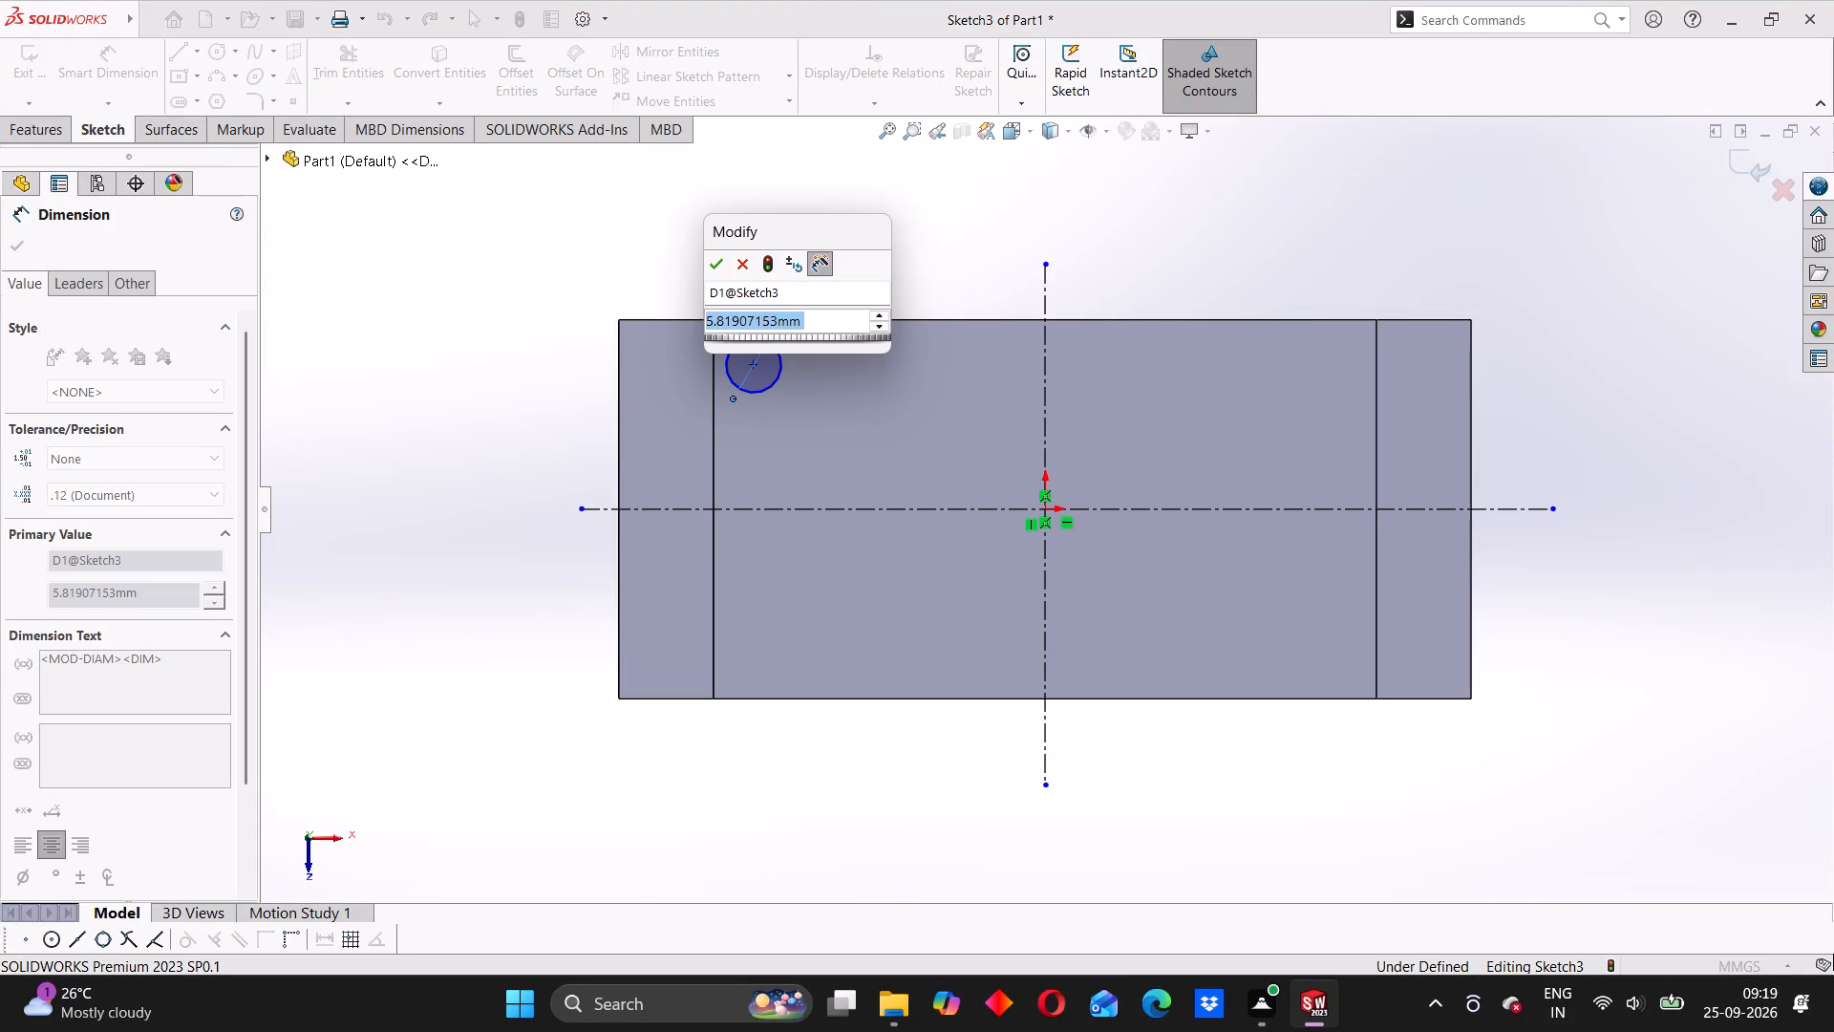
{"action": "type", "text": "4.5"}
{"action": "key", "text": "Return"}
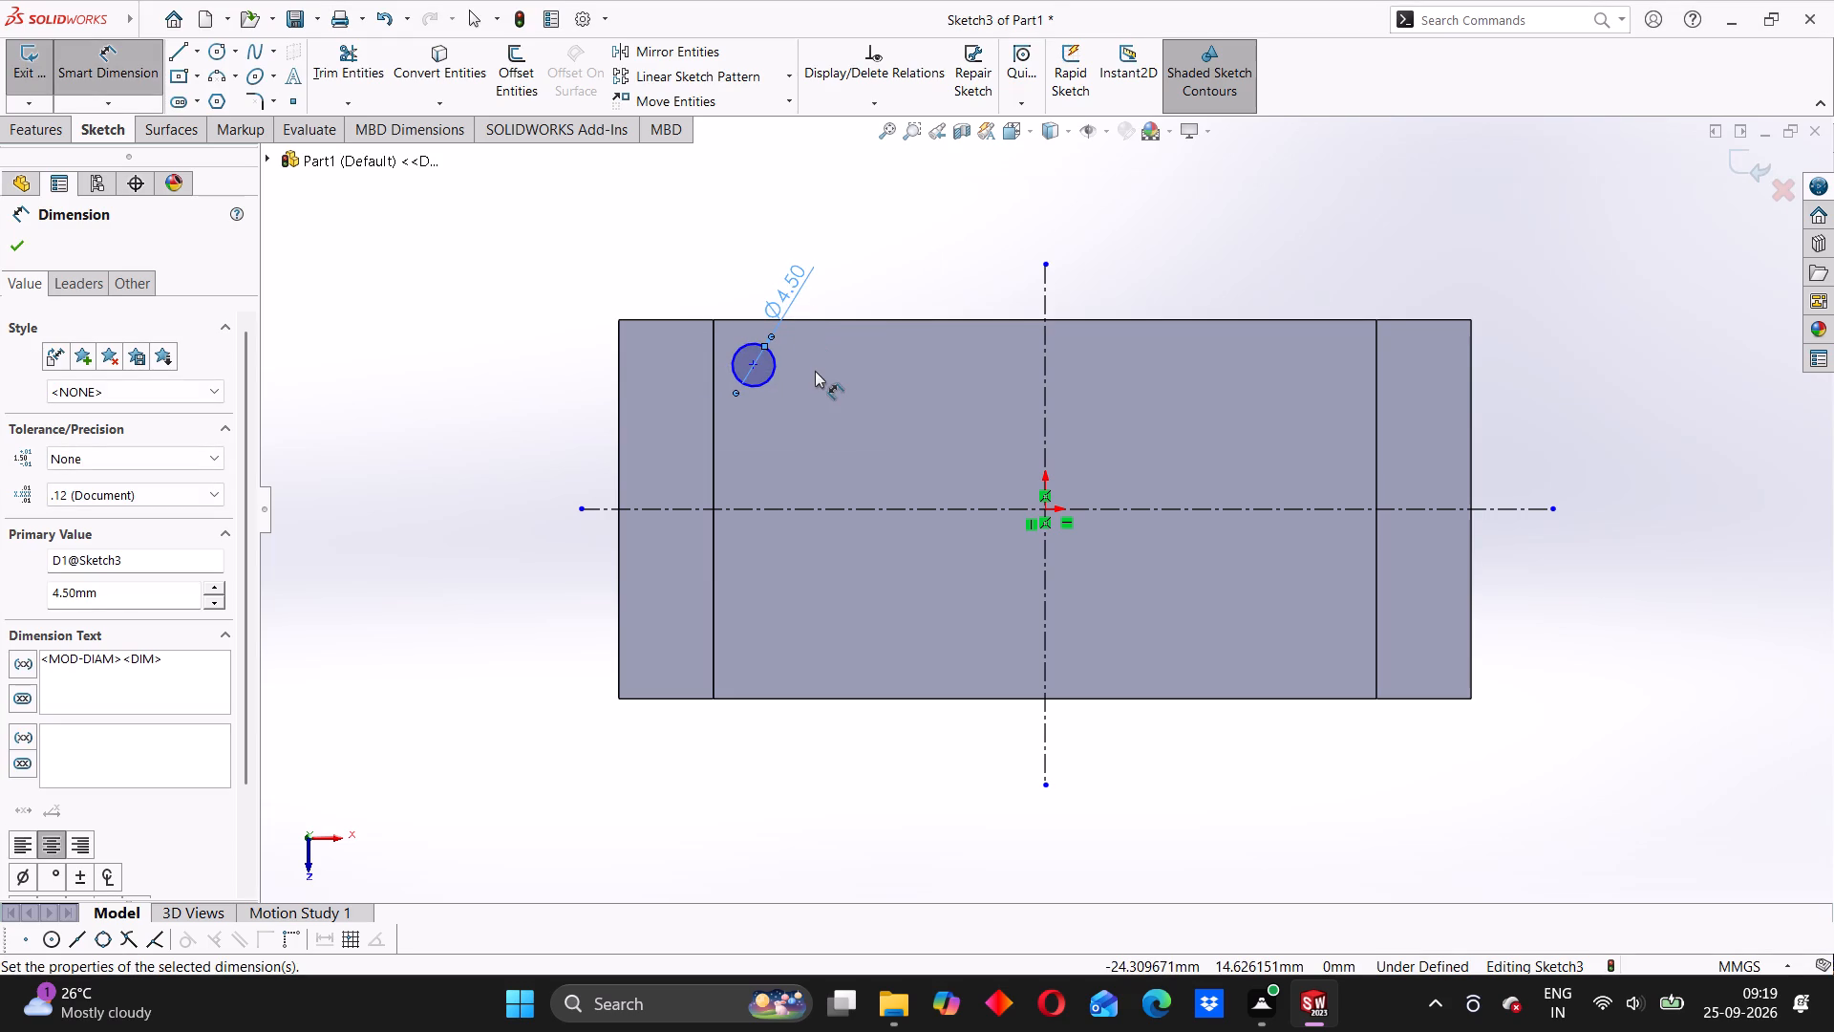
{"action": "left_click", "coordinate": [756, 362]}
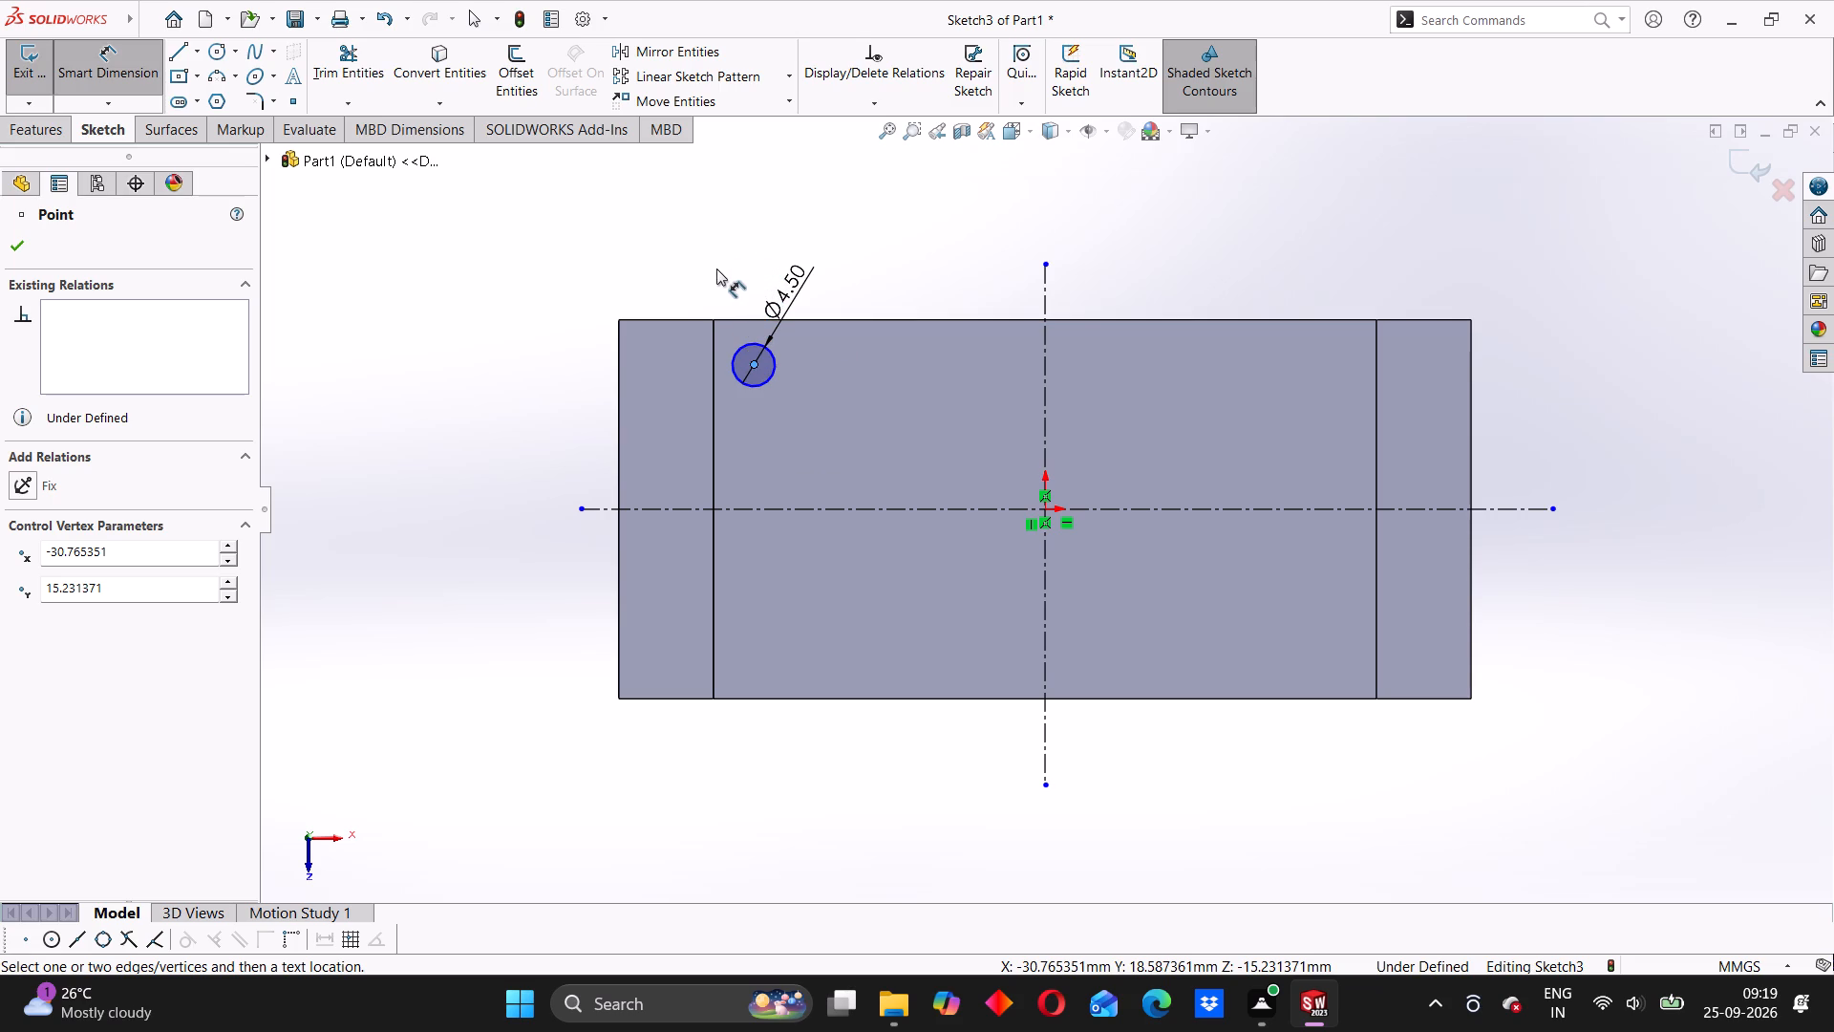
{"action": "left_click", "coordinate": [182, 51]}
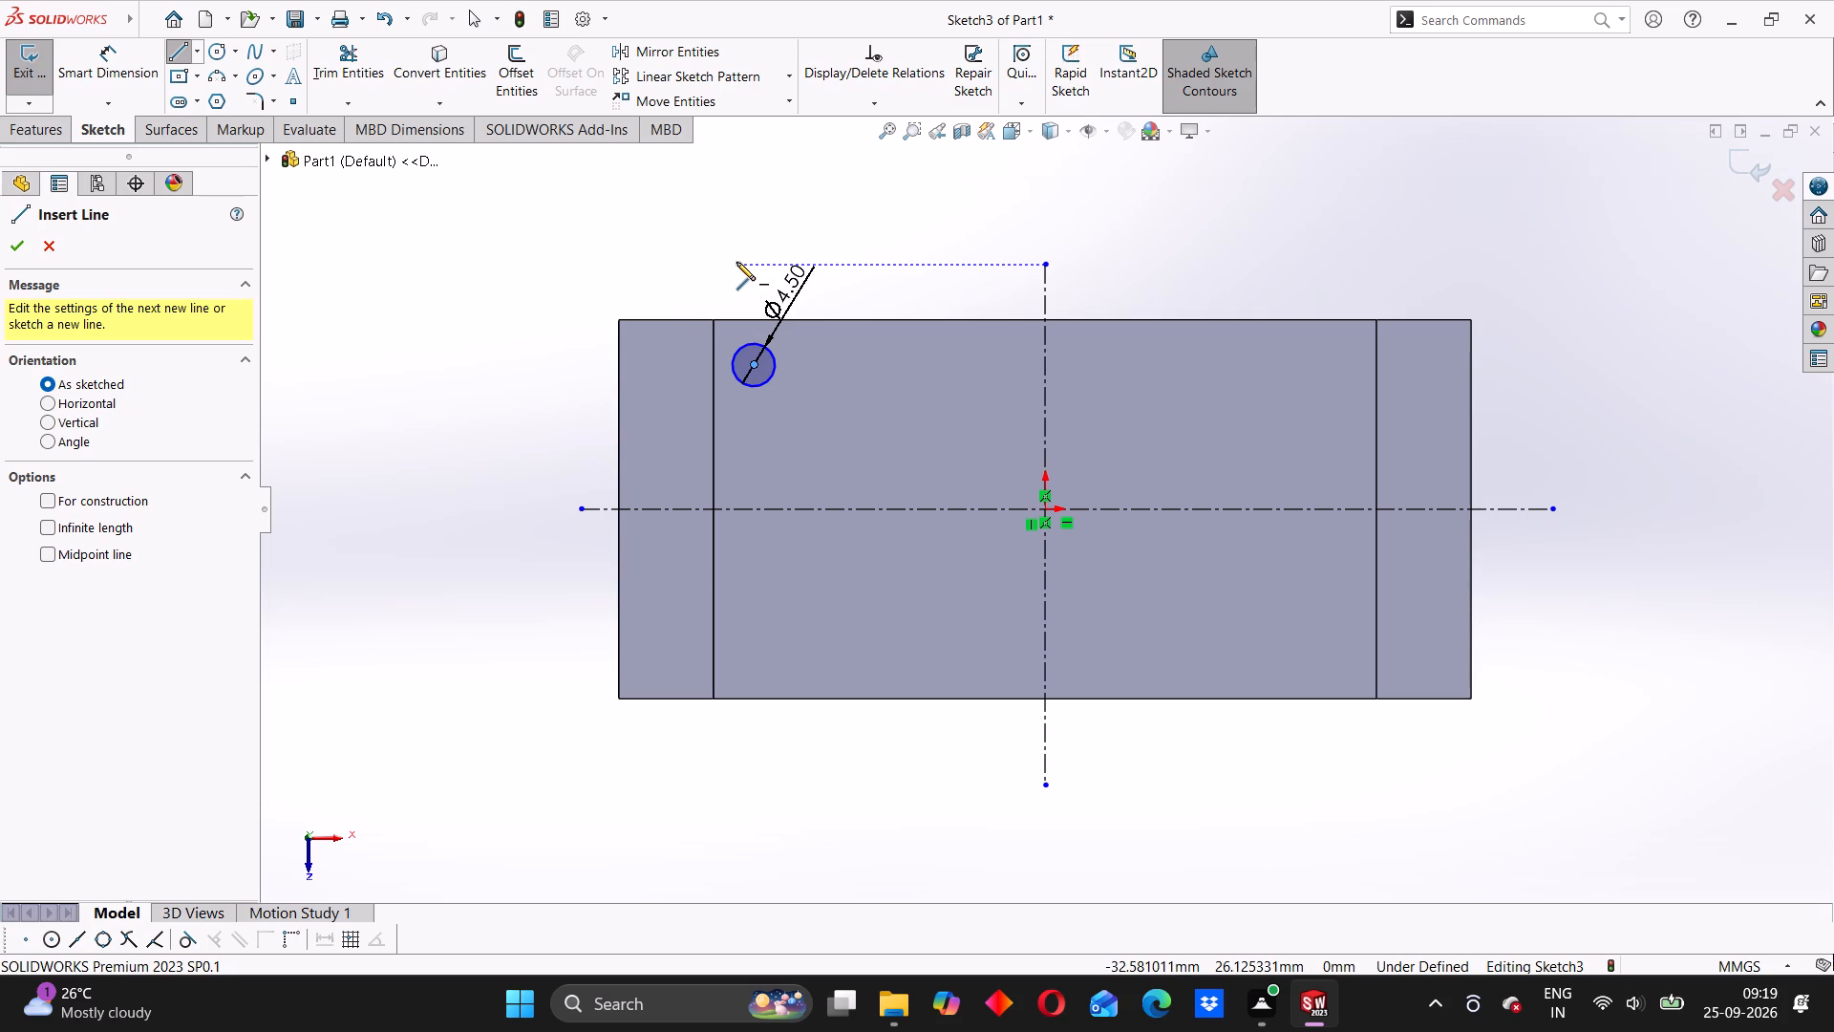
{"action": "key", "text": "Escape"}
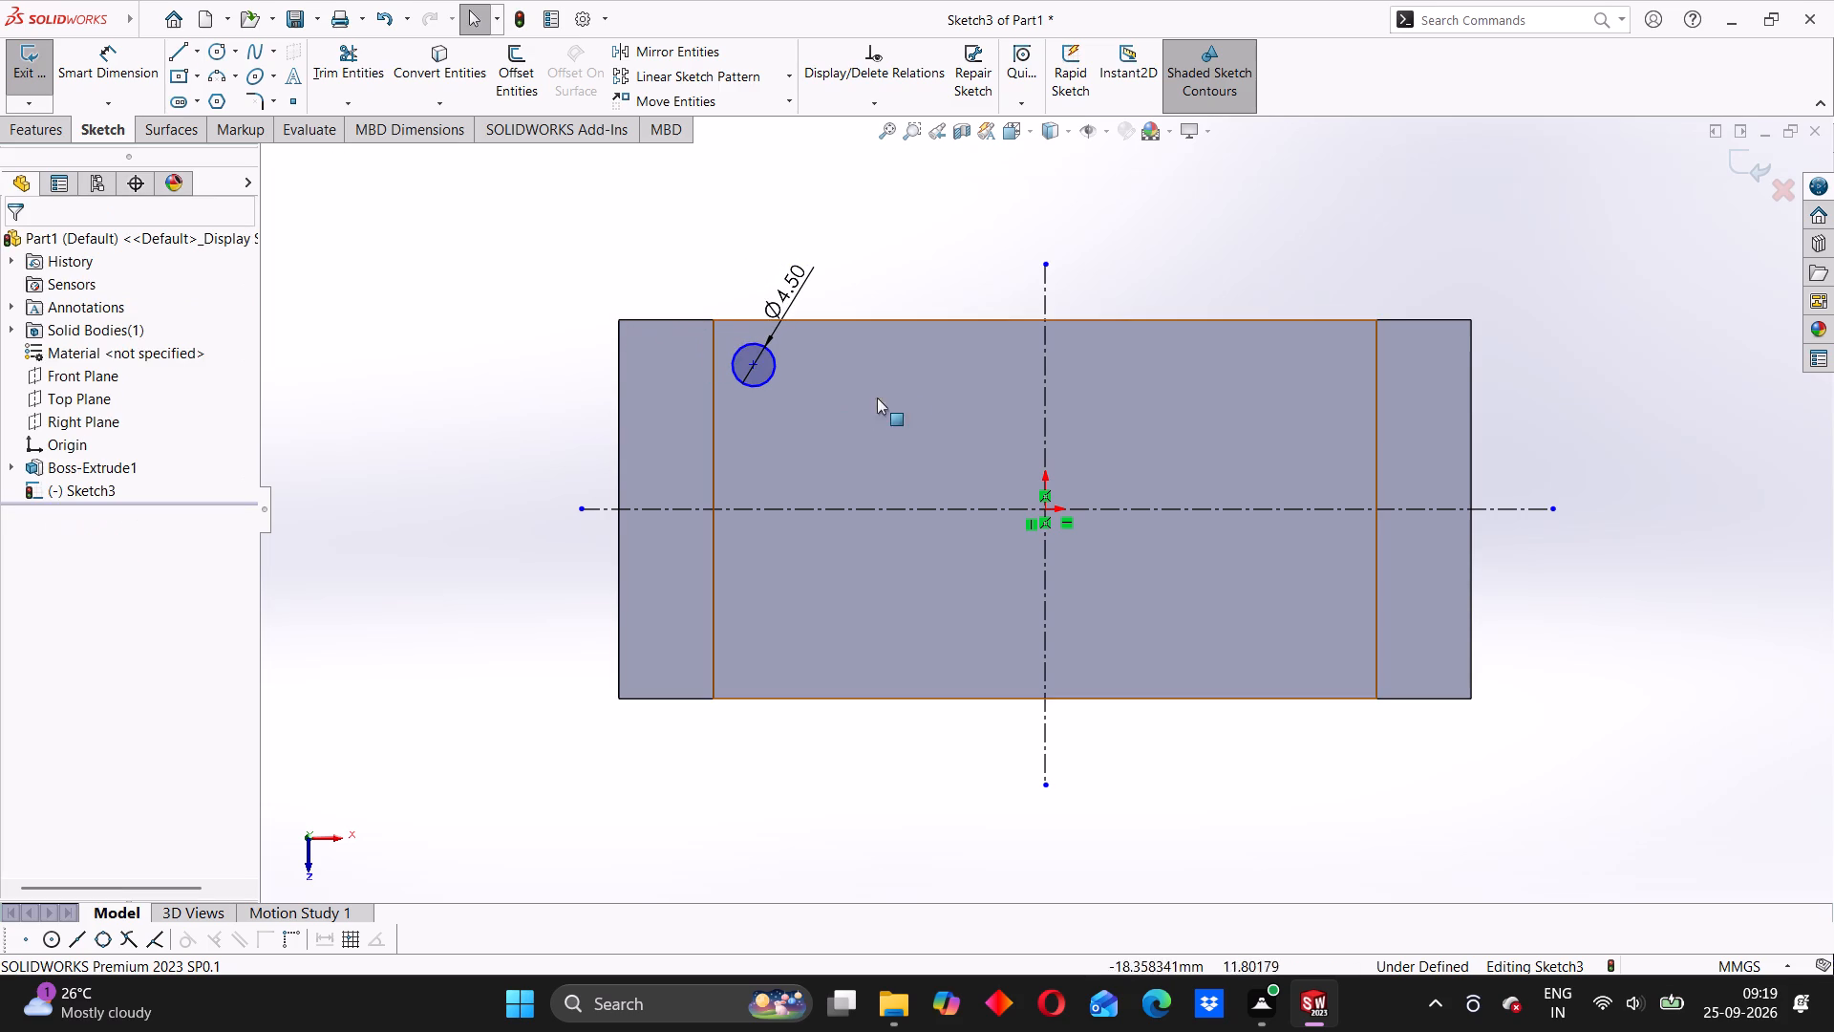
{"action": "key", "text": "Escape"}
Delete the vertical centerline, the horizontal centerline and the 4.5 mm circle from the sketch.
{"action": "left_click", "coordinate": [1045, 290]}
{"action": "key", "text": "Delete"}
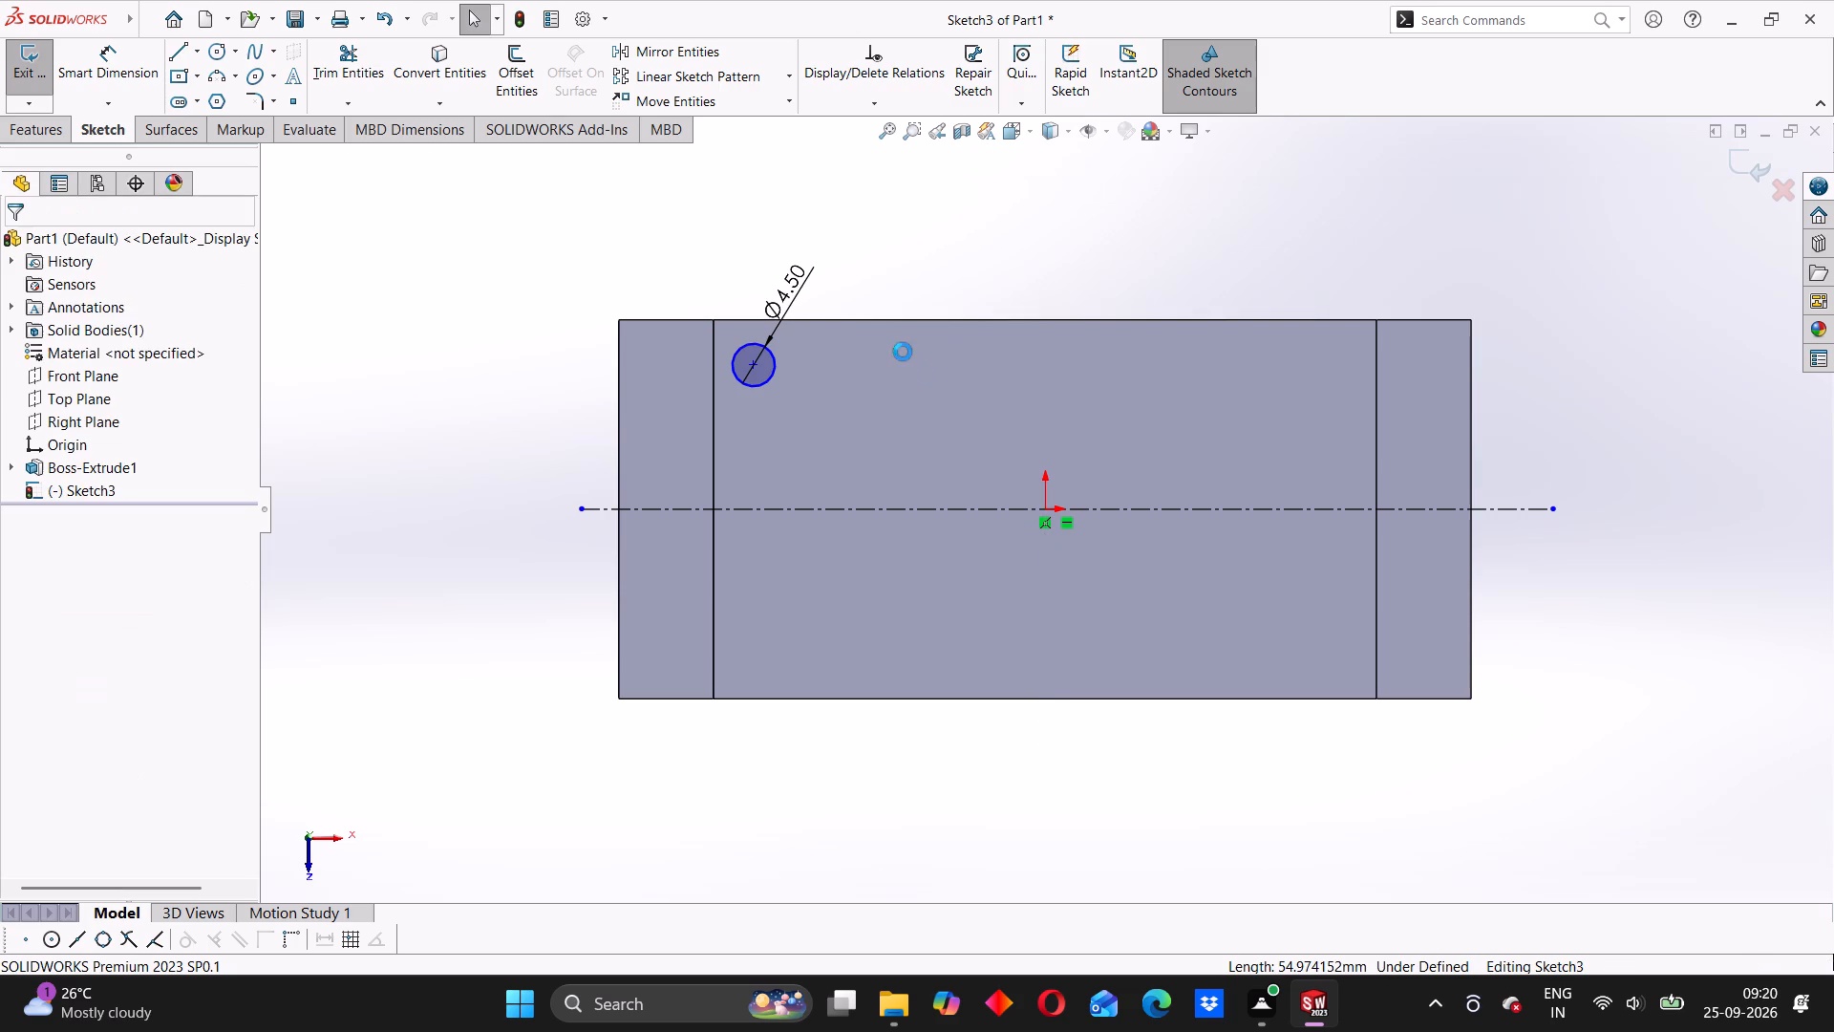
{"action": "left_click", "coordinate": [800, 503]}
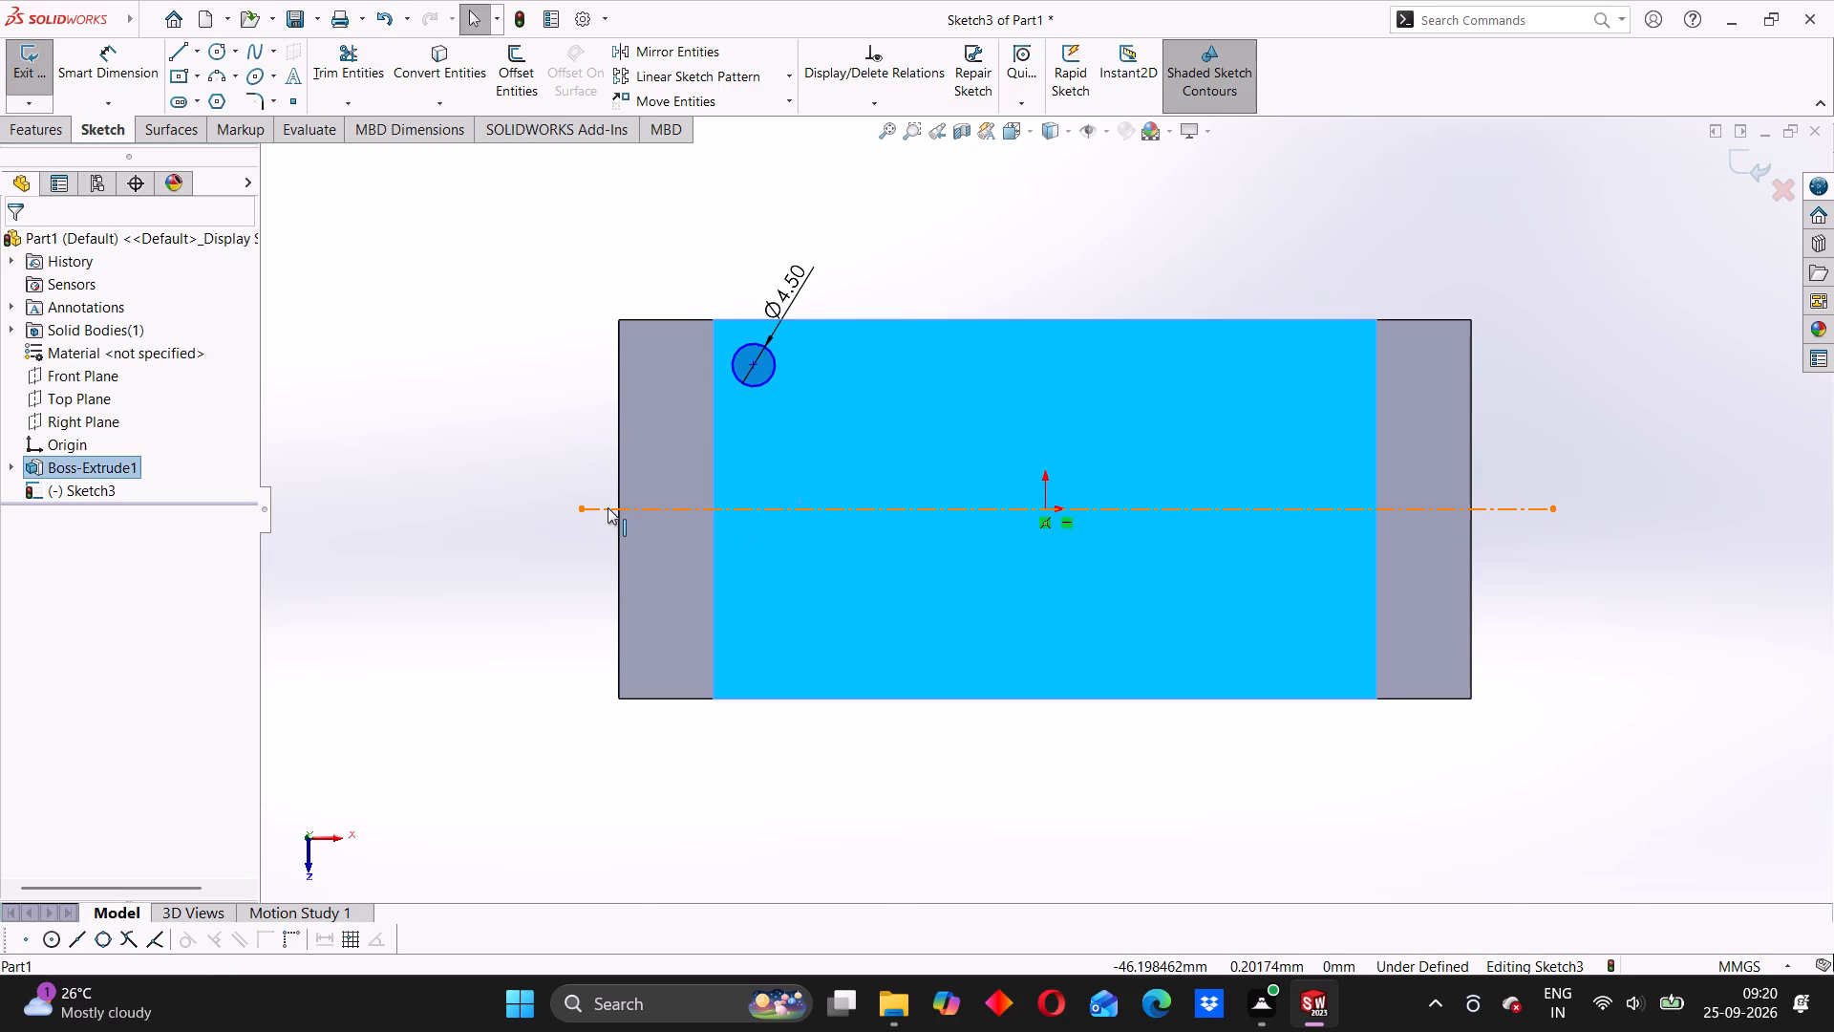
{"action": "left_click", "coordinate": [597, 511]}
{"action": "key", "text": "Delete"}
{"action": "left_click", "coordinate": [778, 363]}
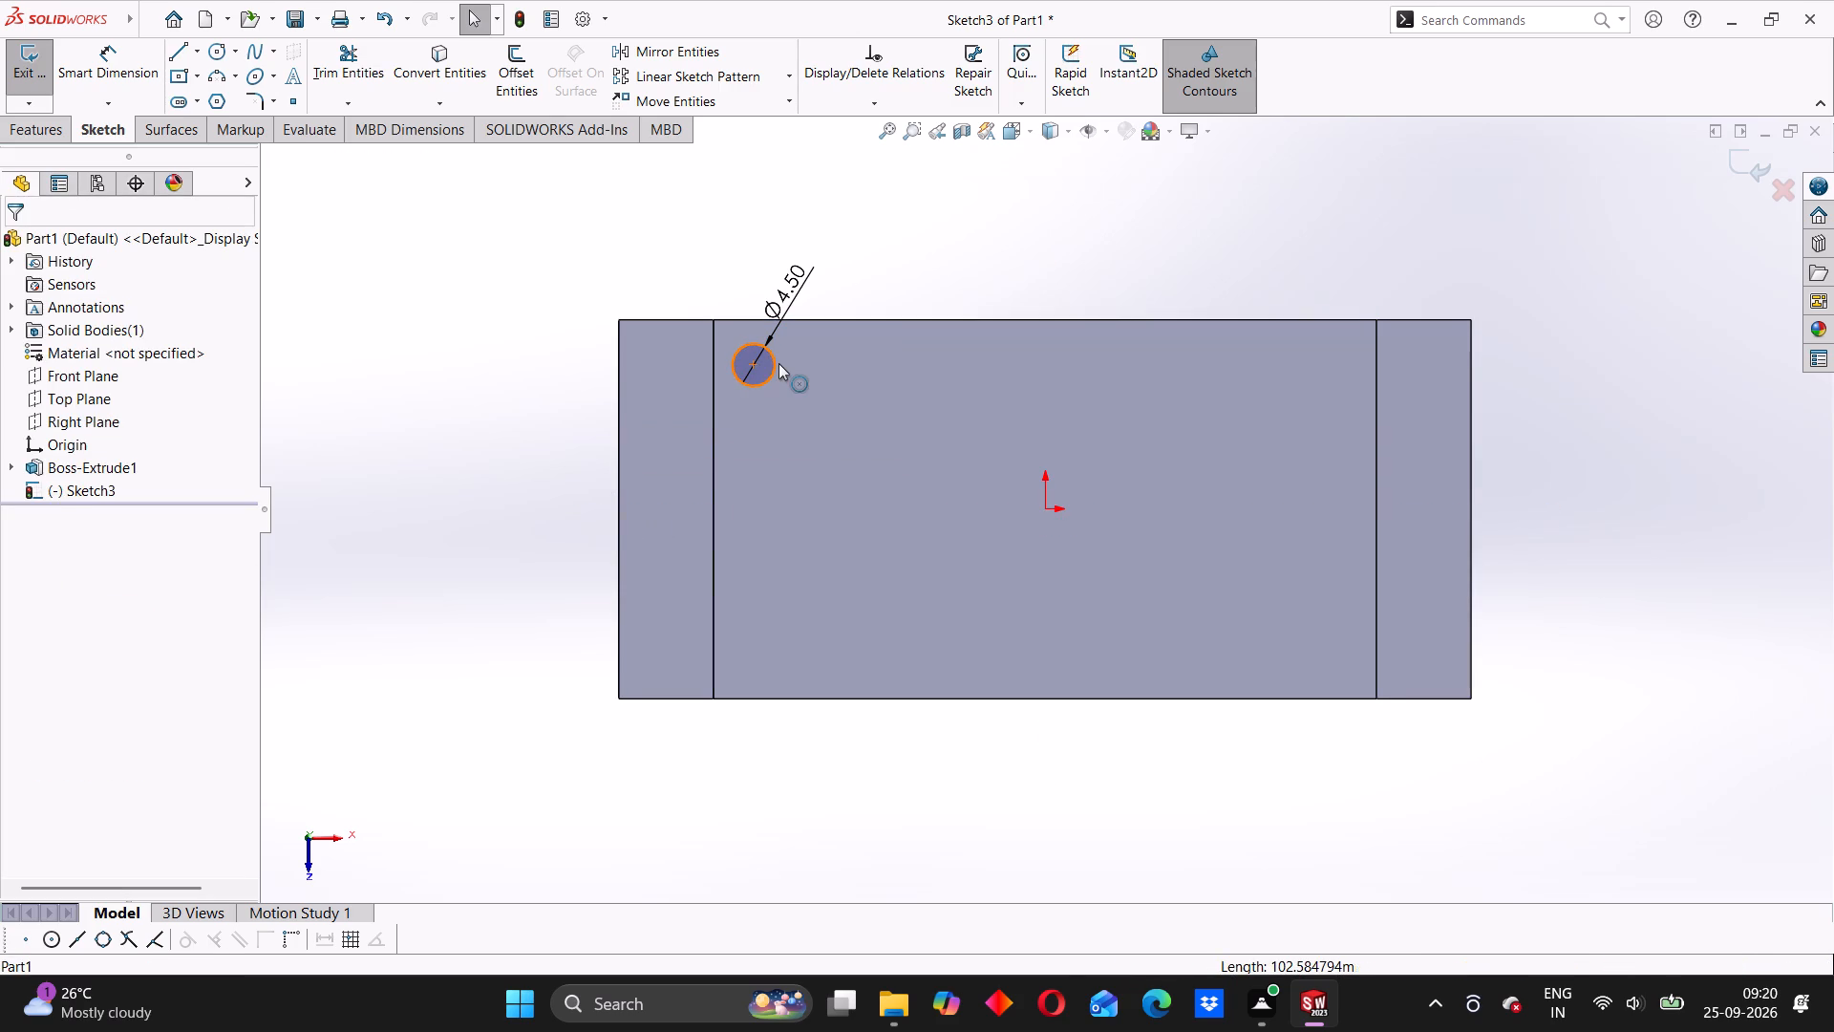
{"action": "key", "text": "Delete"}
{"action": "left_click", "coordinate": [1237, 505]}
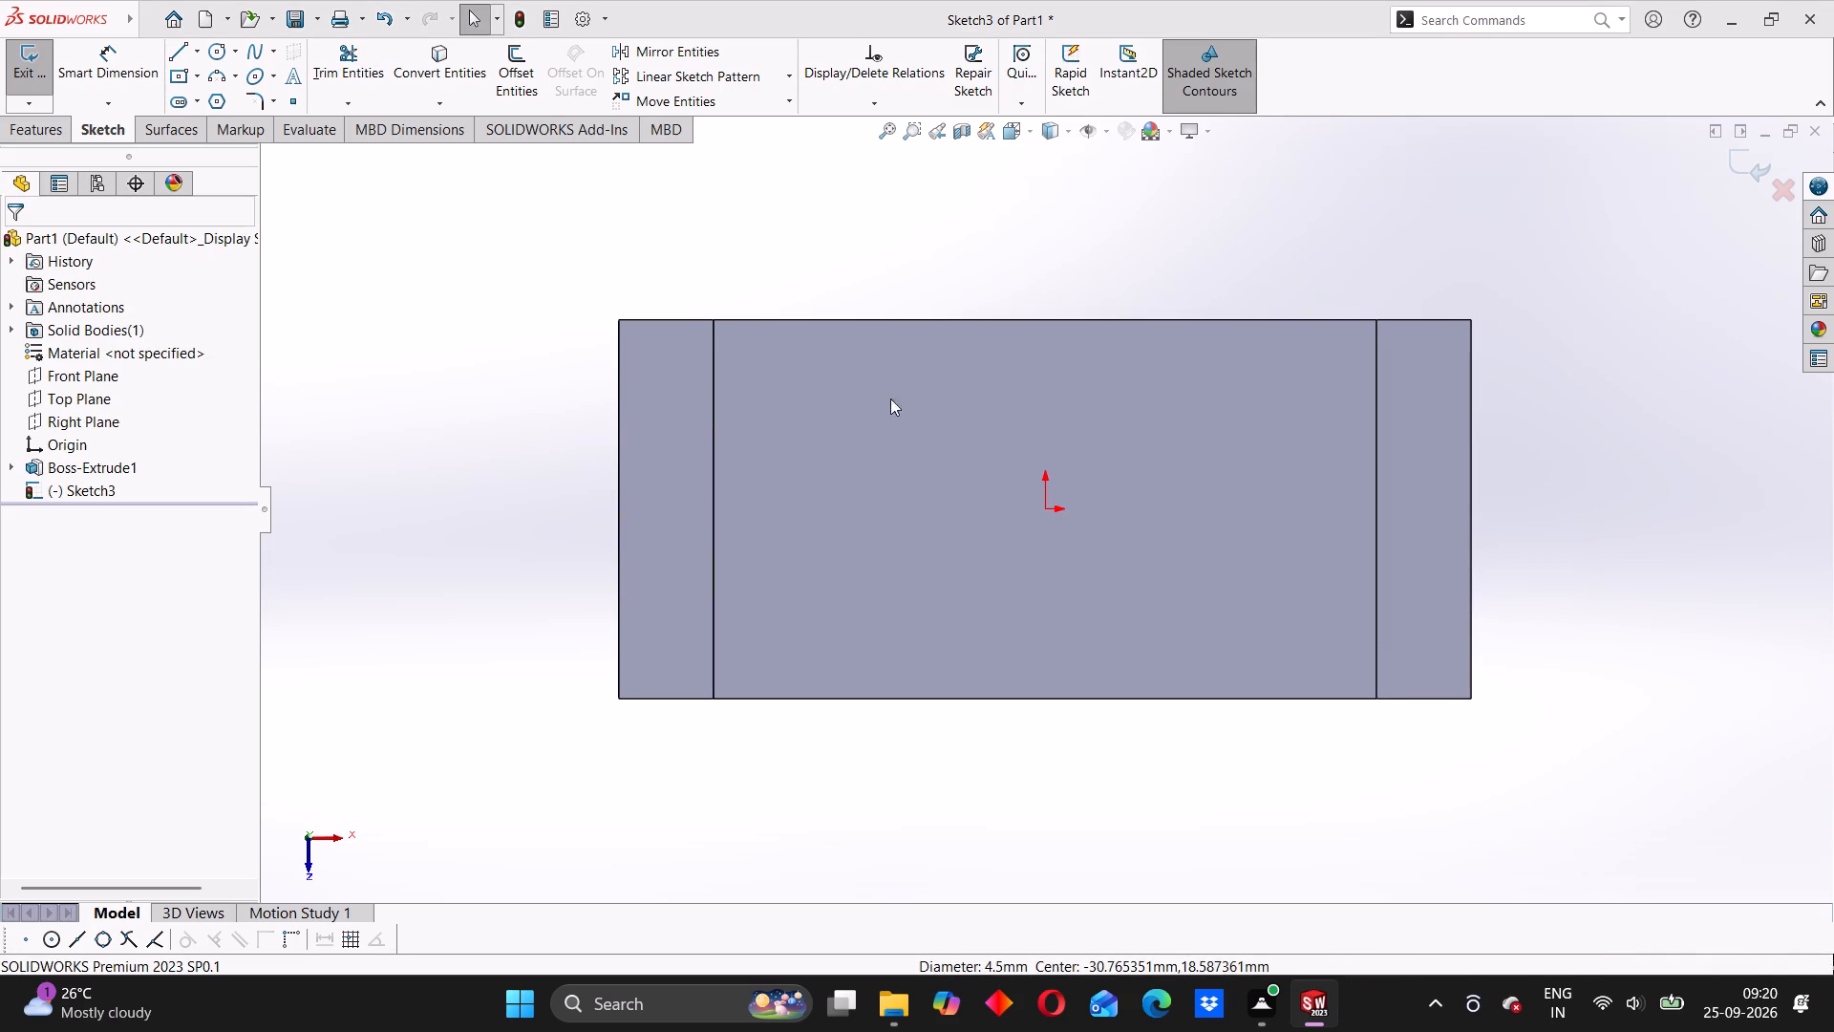
Draw a vertical centerline about 61 mm long through the origin, extending past the block's upper and lower edges.
{"action": "left_click", "coordinate": [185, 53]}
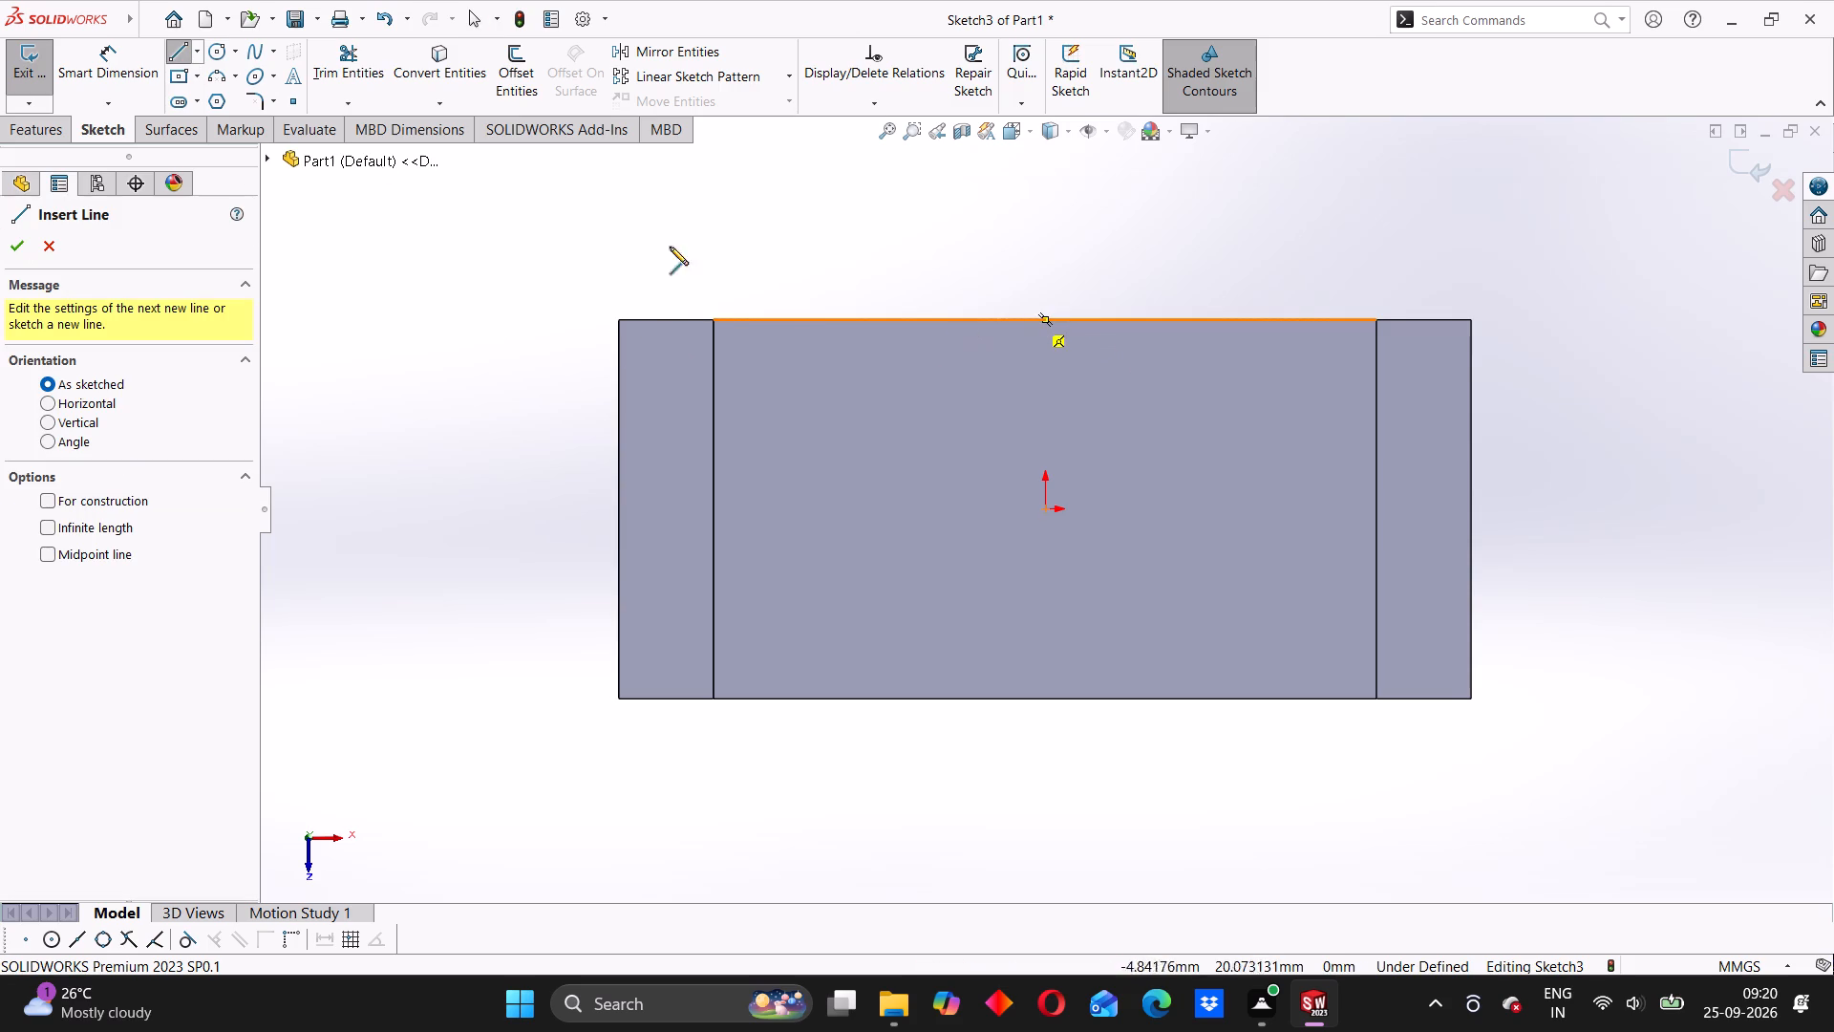
{"action": "left_click", "coordinate": [199, 47]}
{"action": "left_click", "coordinate": [214, 107]}
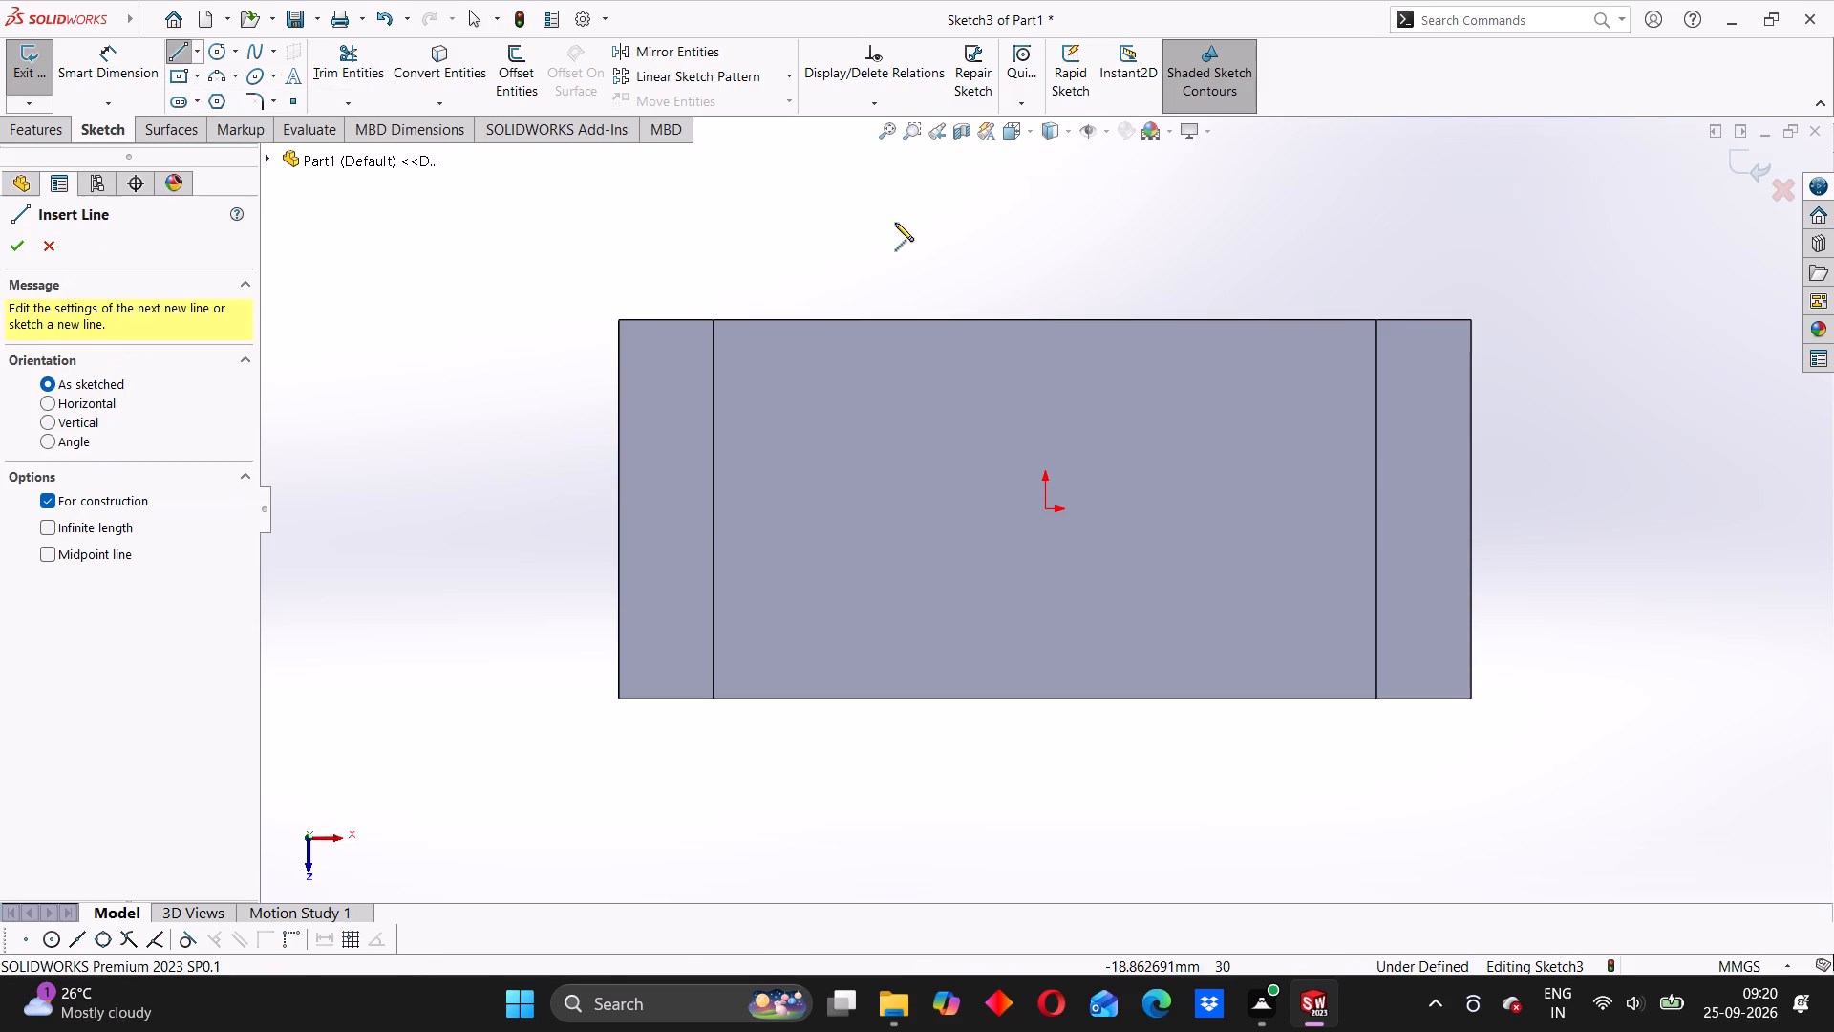
{"action": "left_click", "coordinate": [1046, 260]}
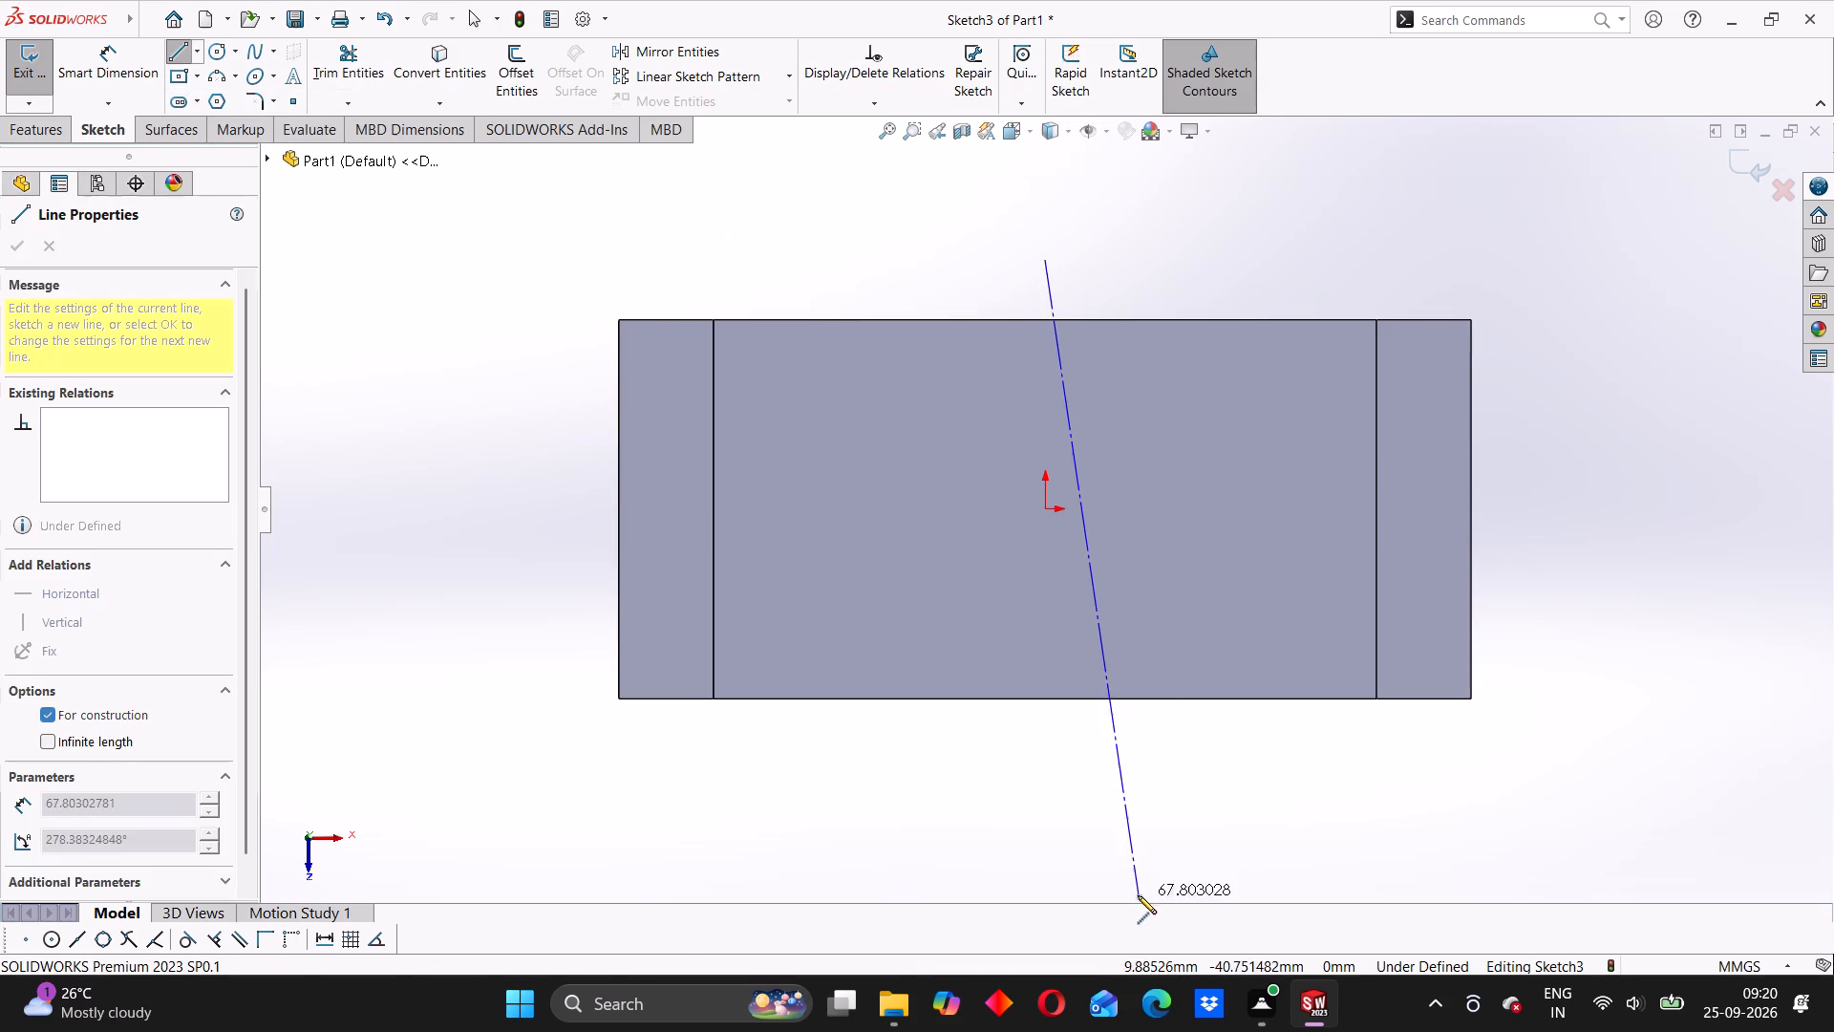
{"action": "left_click", "coordinate": [1041, 841]}
{"action": "right_click", "coordinate": [897, 246]}
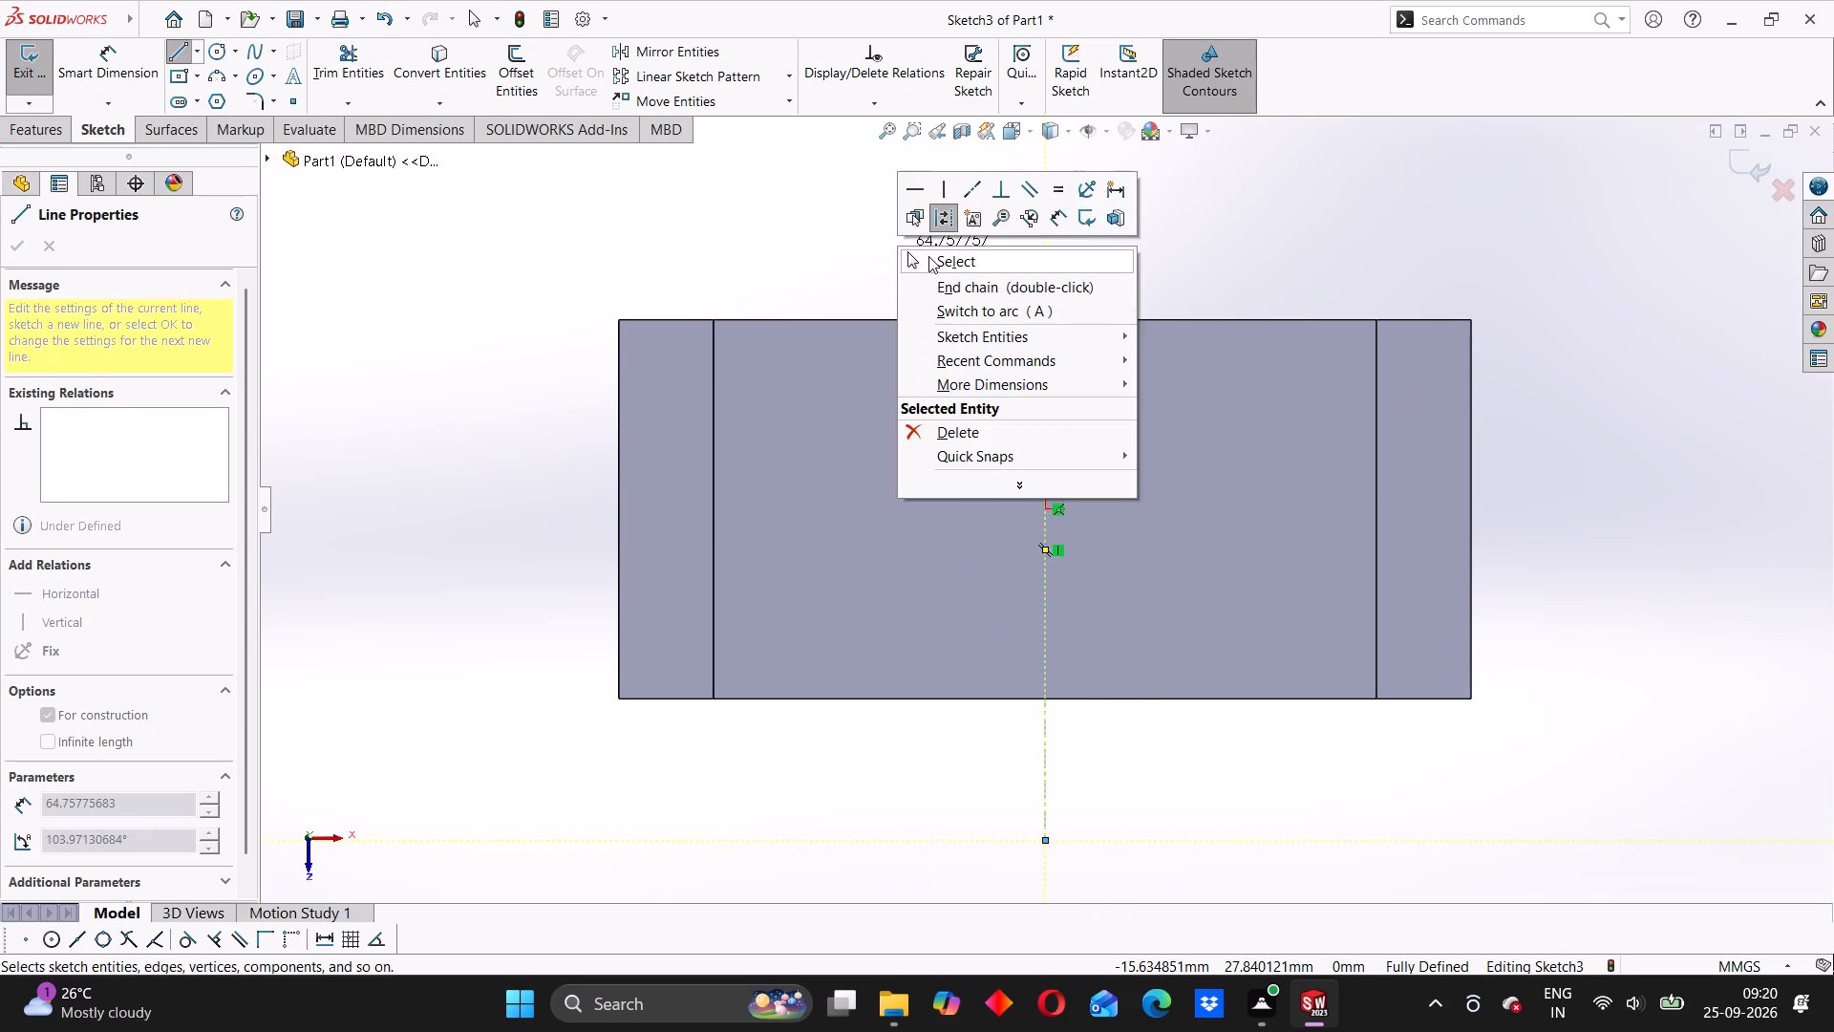
{"action": "left_click", "coordinate": [928, 256]}
Sketch the half outline left of the centerline, running along the block's edges with a notch about 13 mm wide at each left corner.
{"action": "left_click", "coordinate": [176, 52]}
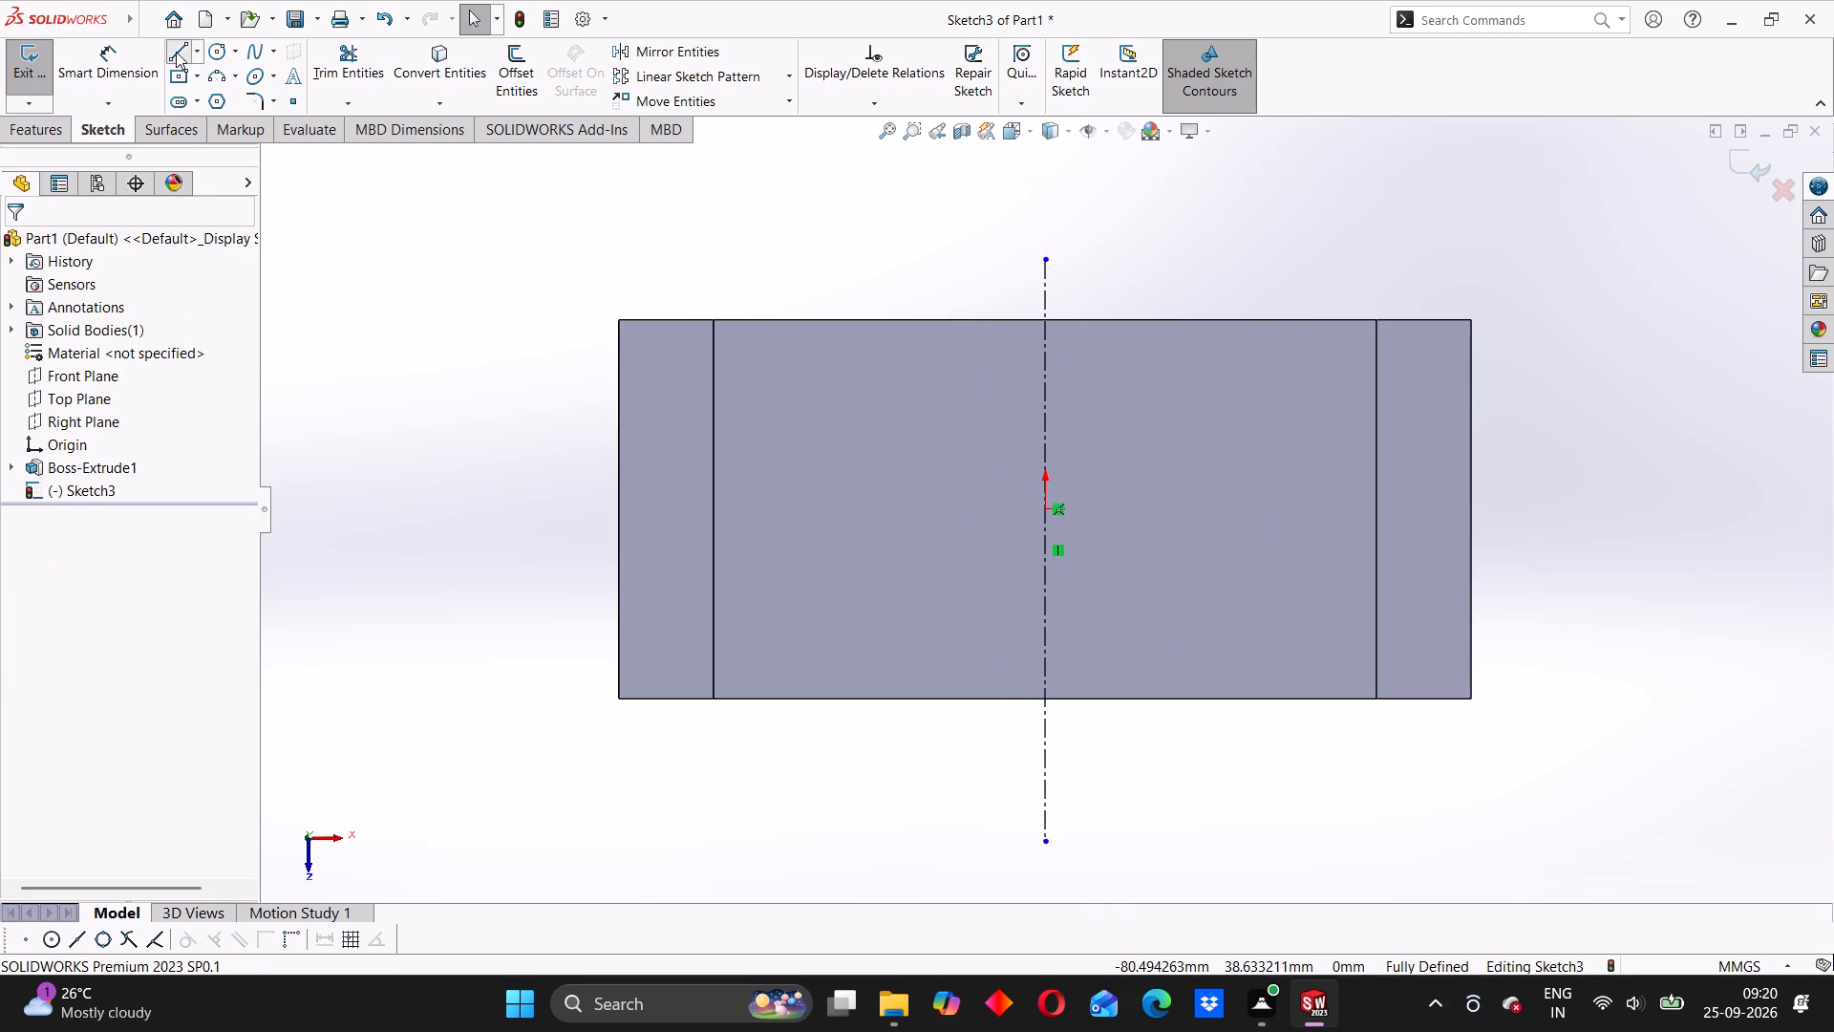
{"action": "left_click", "coordinate": [1043, 320]}
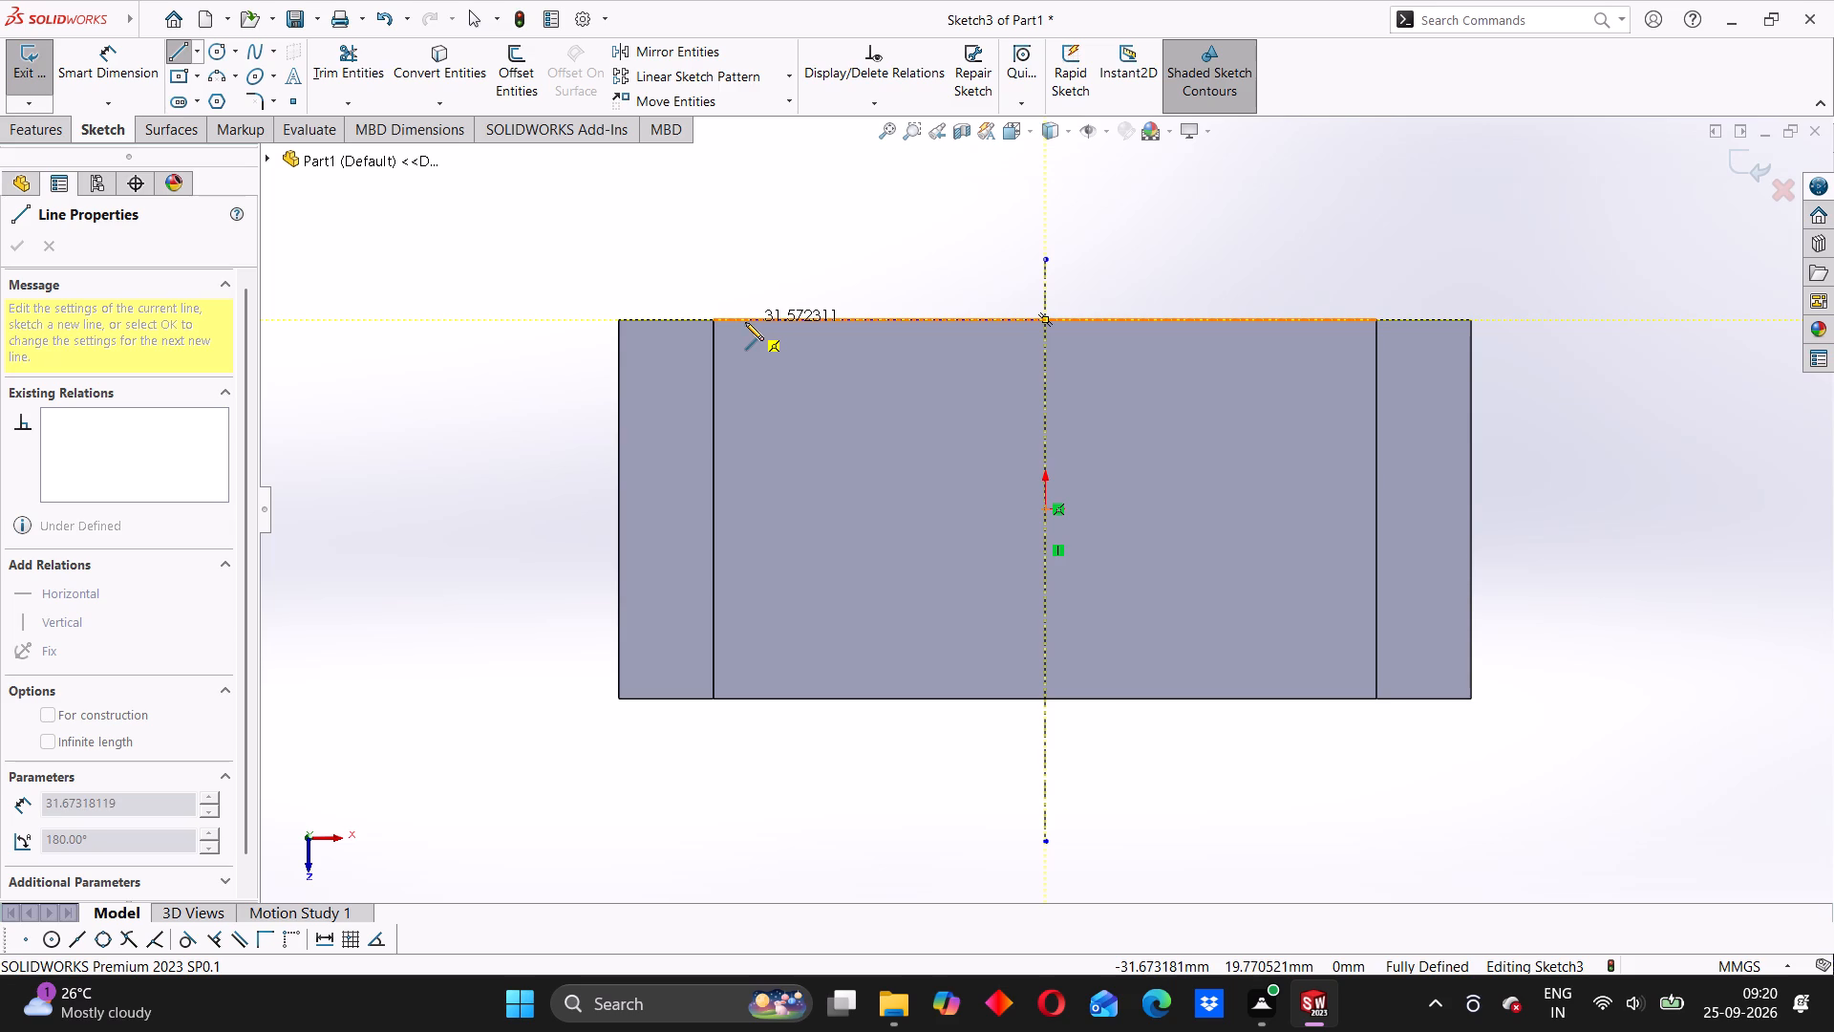
{"action": "left_click", "coordinate": [744, 322]}
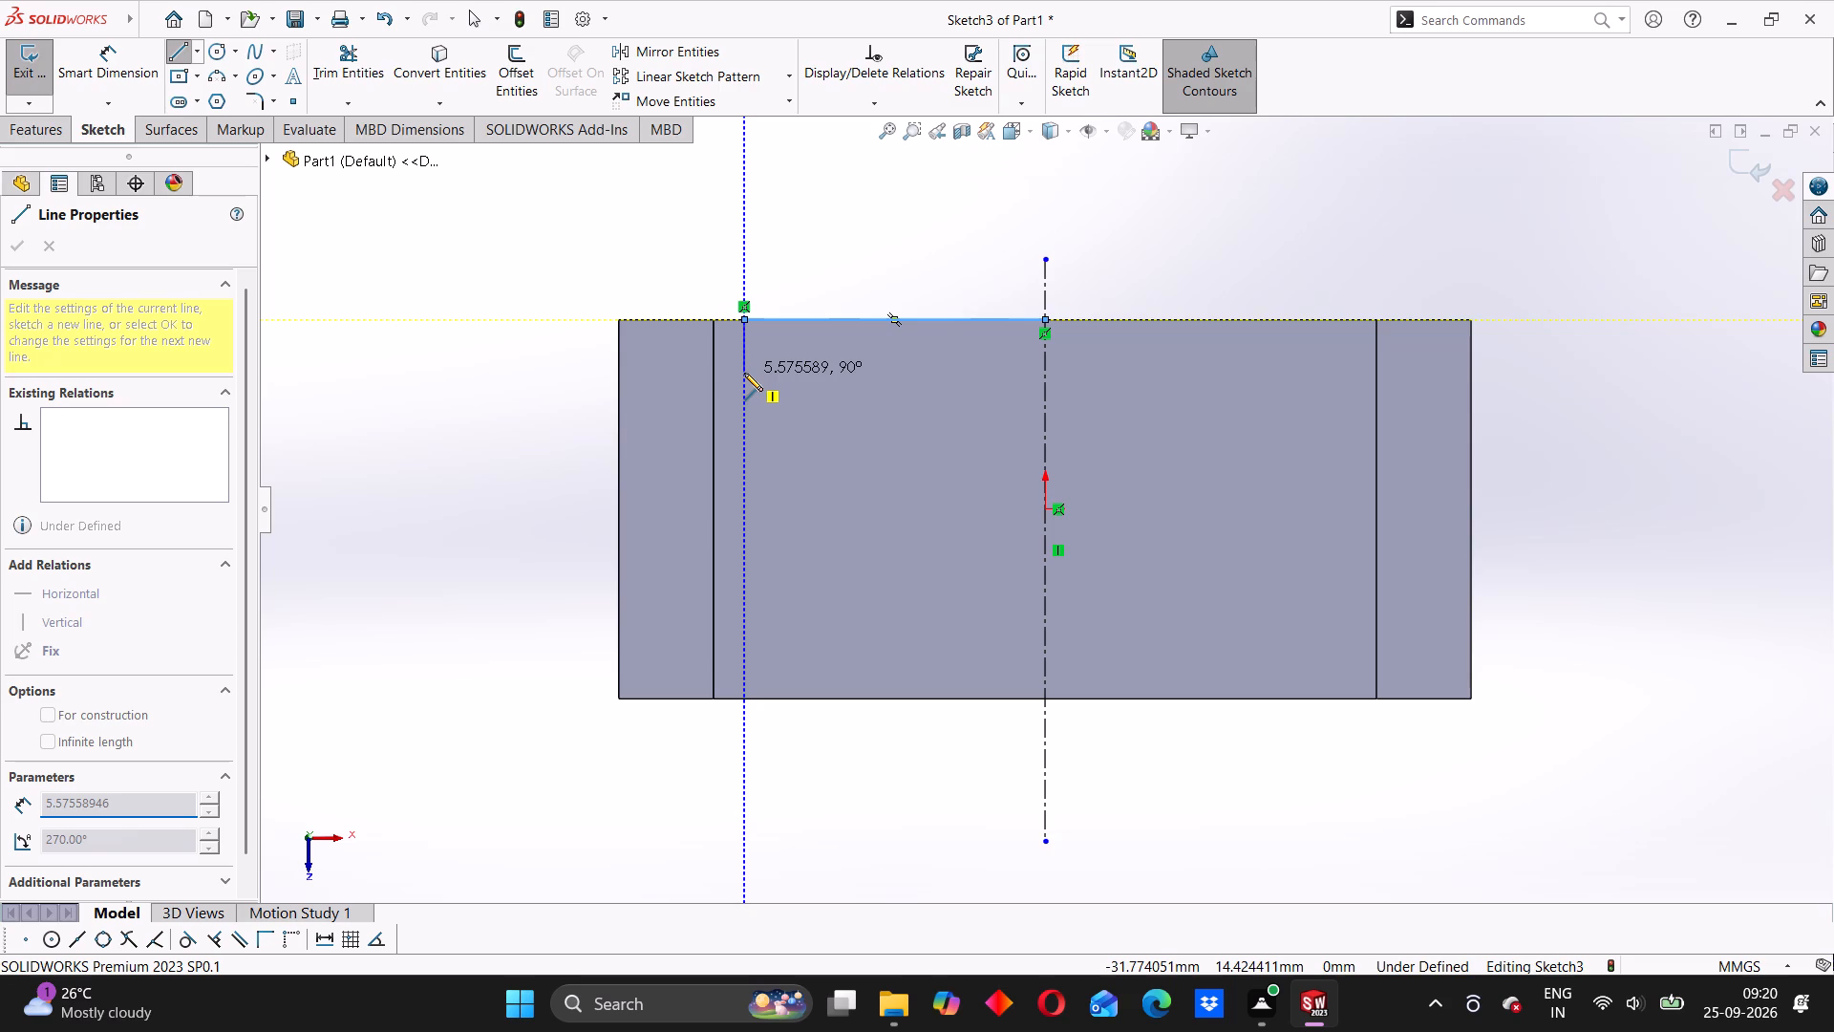
{"action": "left_click", "coordinate": [744, 373]}
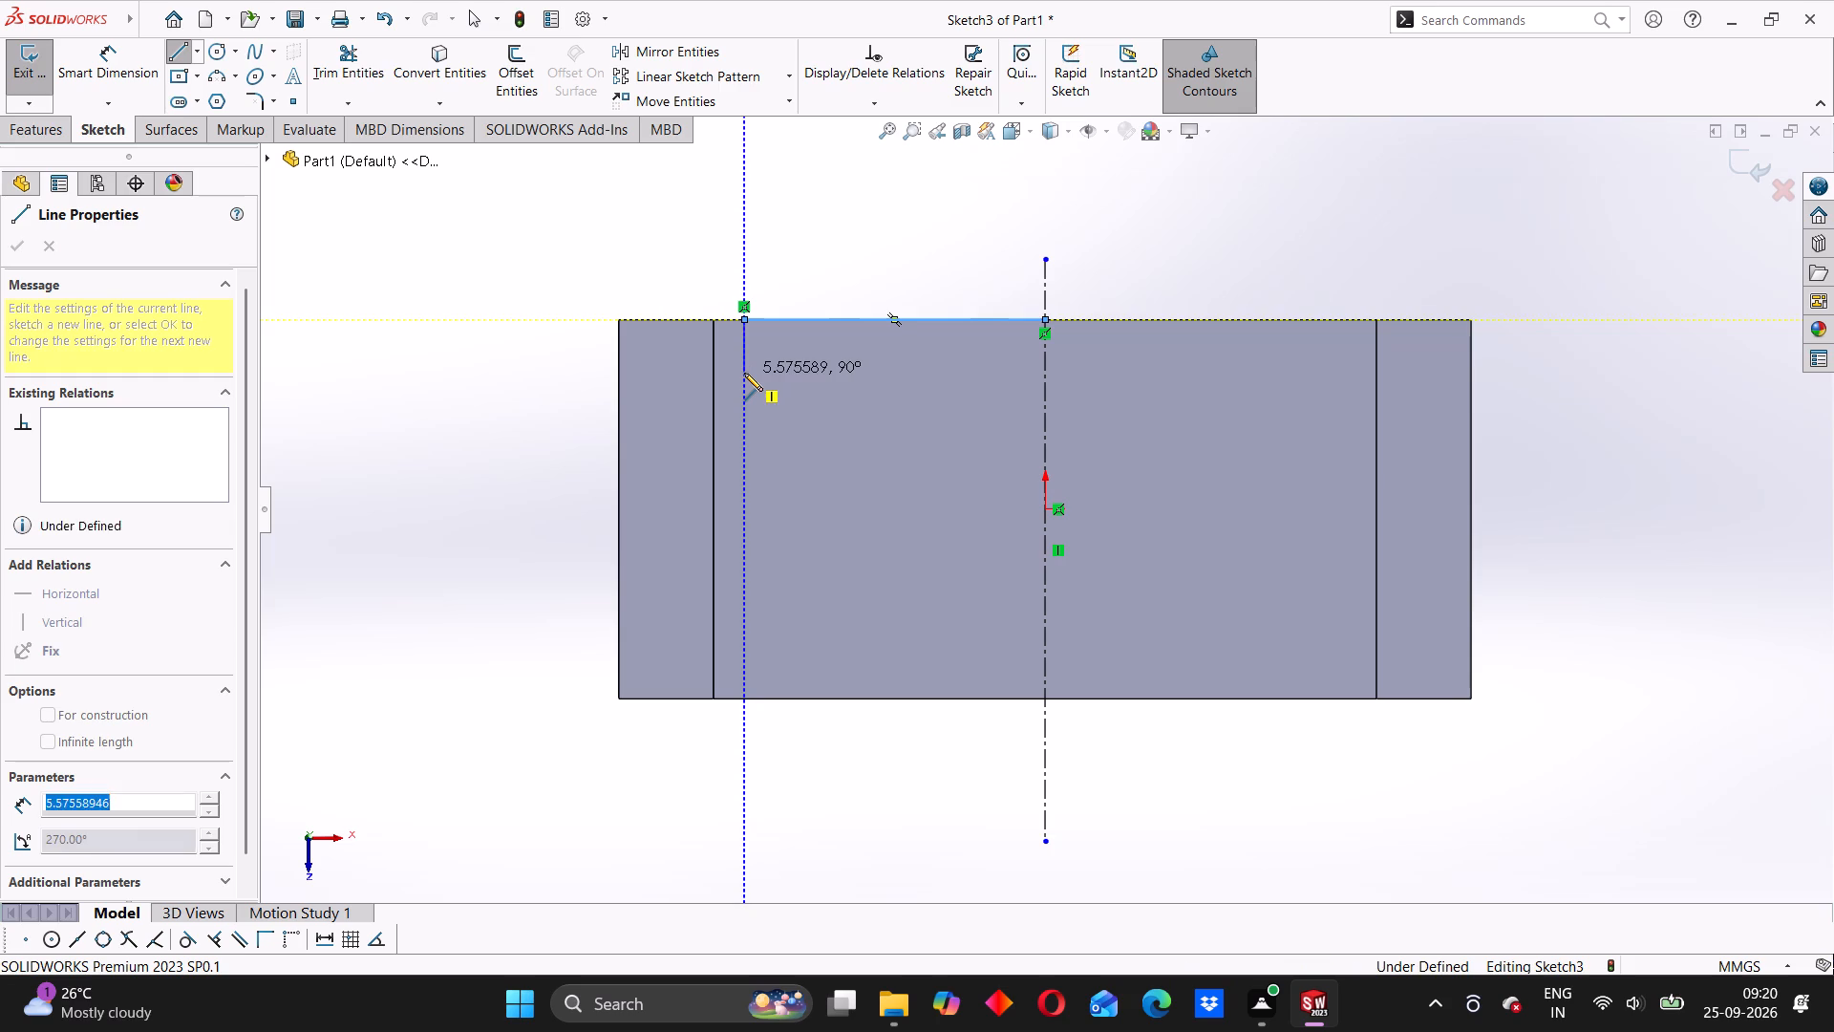
{"action": "left_click", "coordinate": [619, 376]}
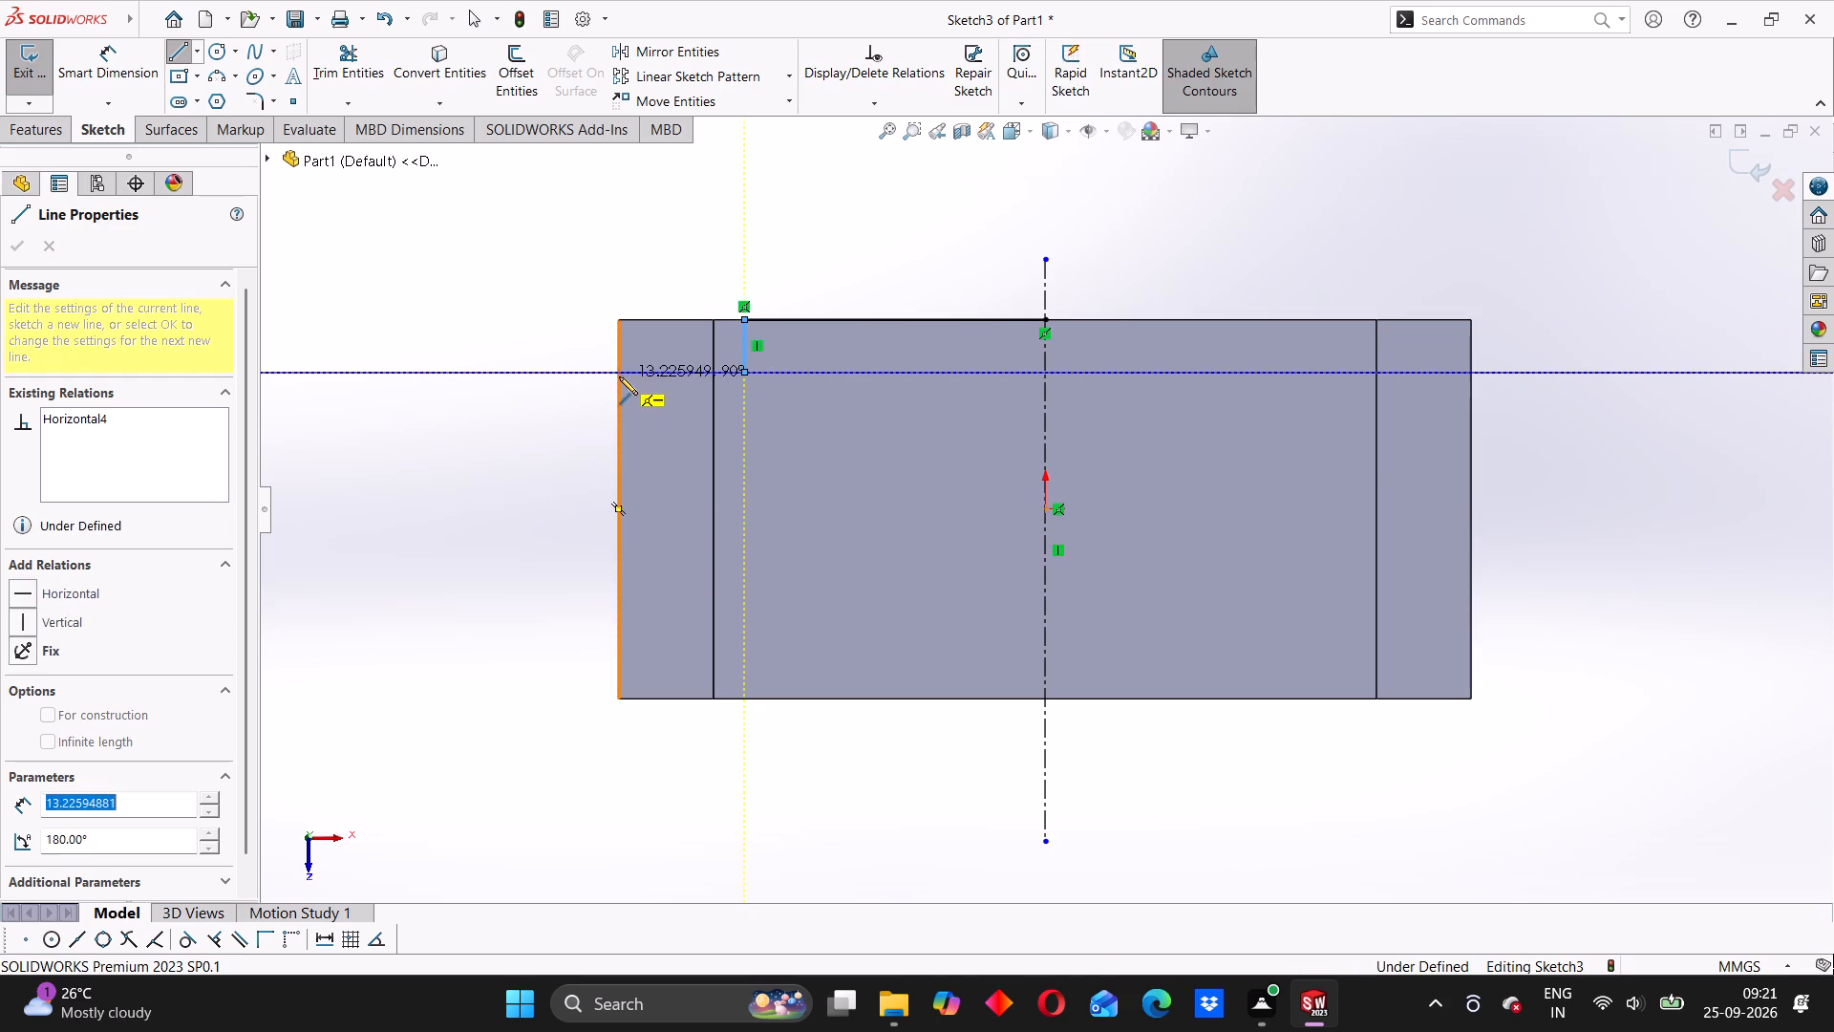
{"action": "left_click", "coordinate": [619, 639]}
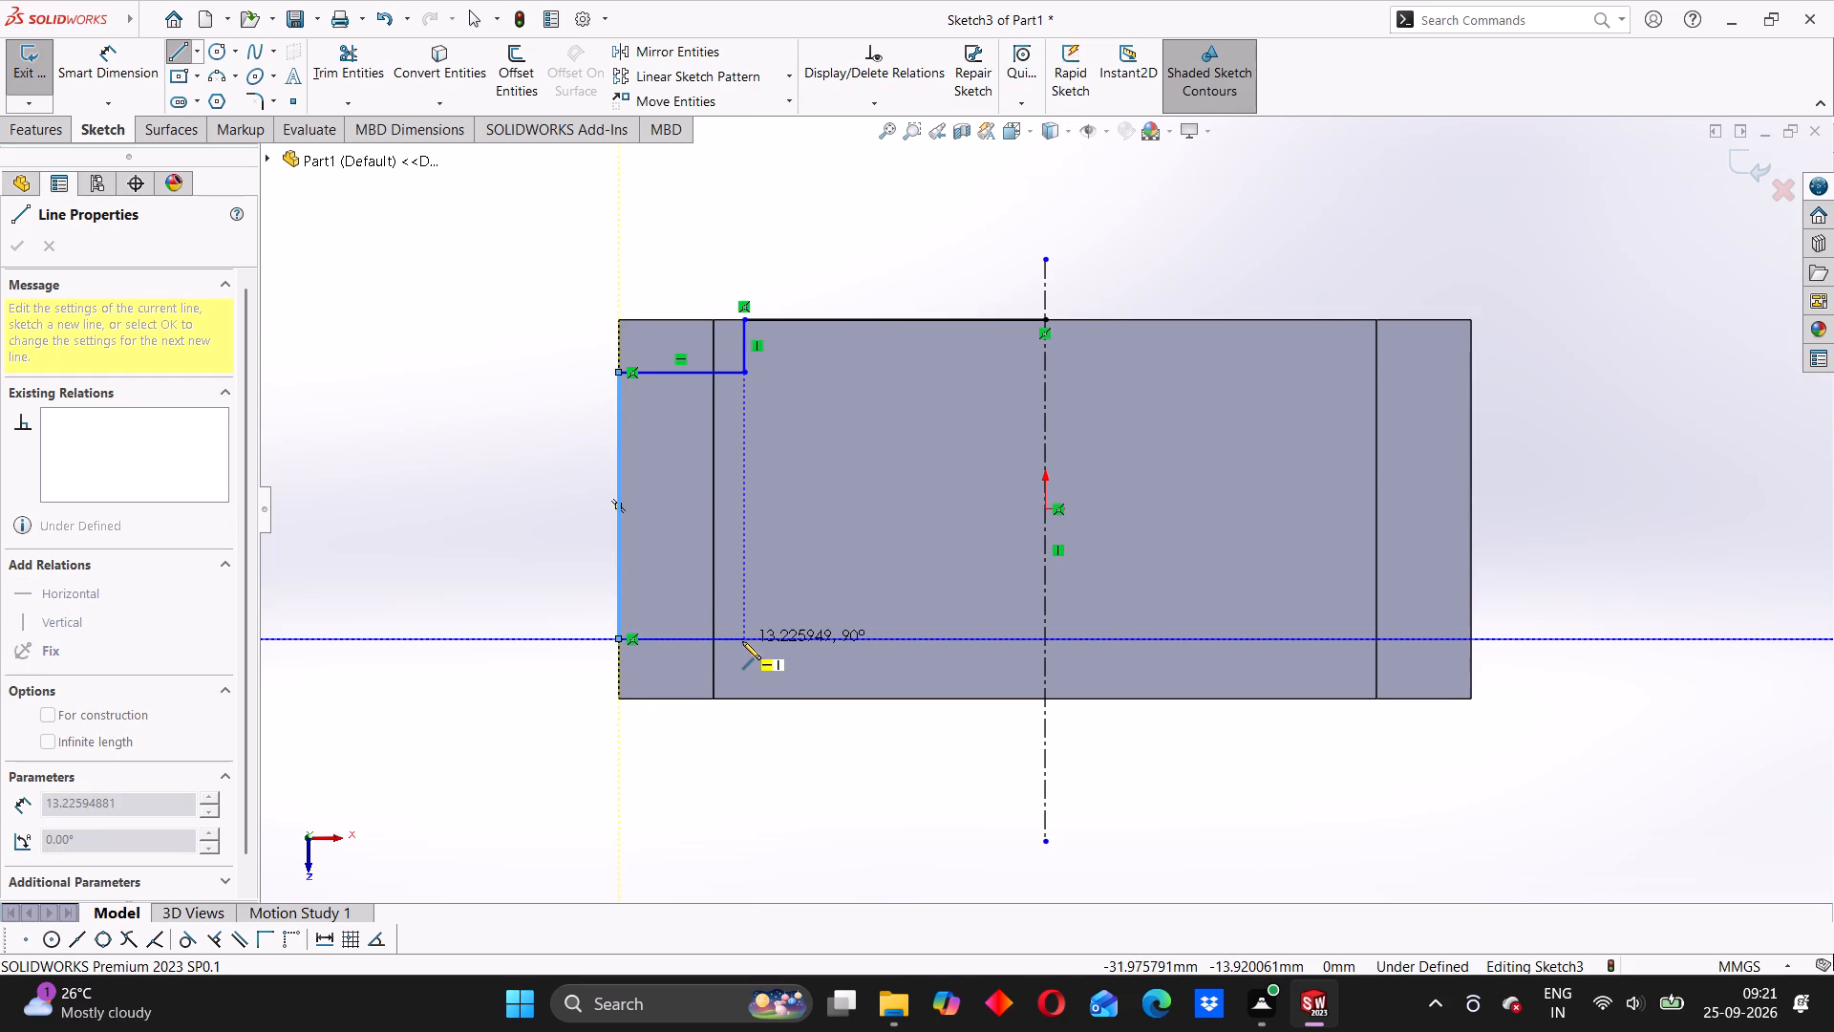
{"action": "left_click", "coordinate": [742, 641]}
{"action": "left_click", "coordinate": [744, 697]}
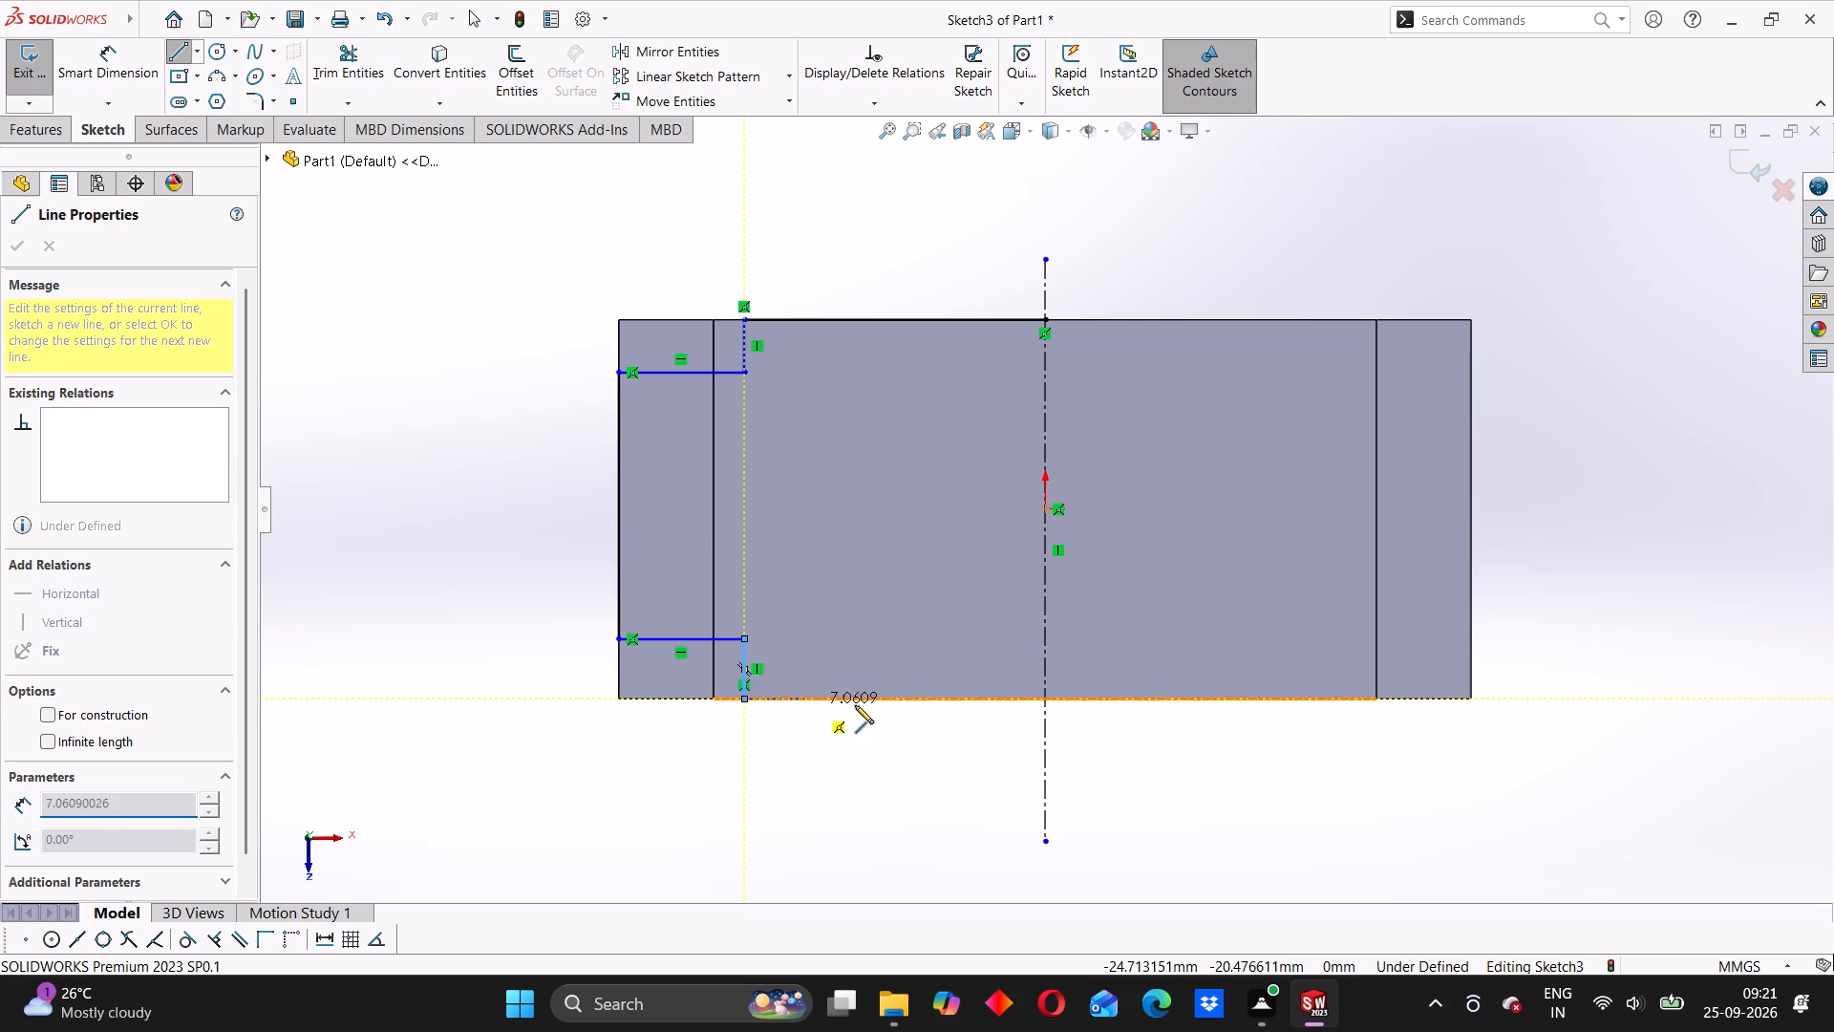
{"action": "left_click", "coordinate": [1043, 700]}
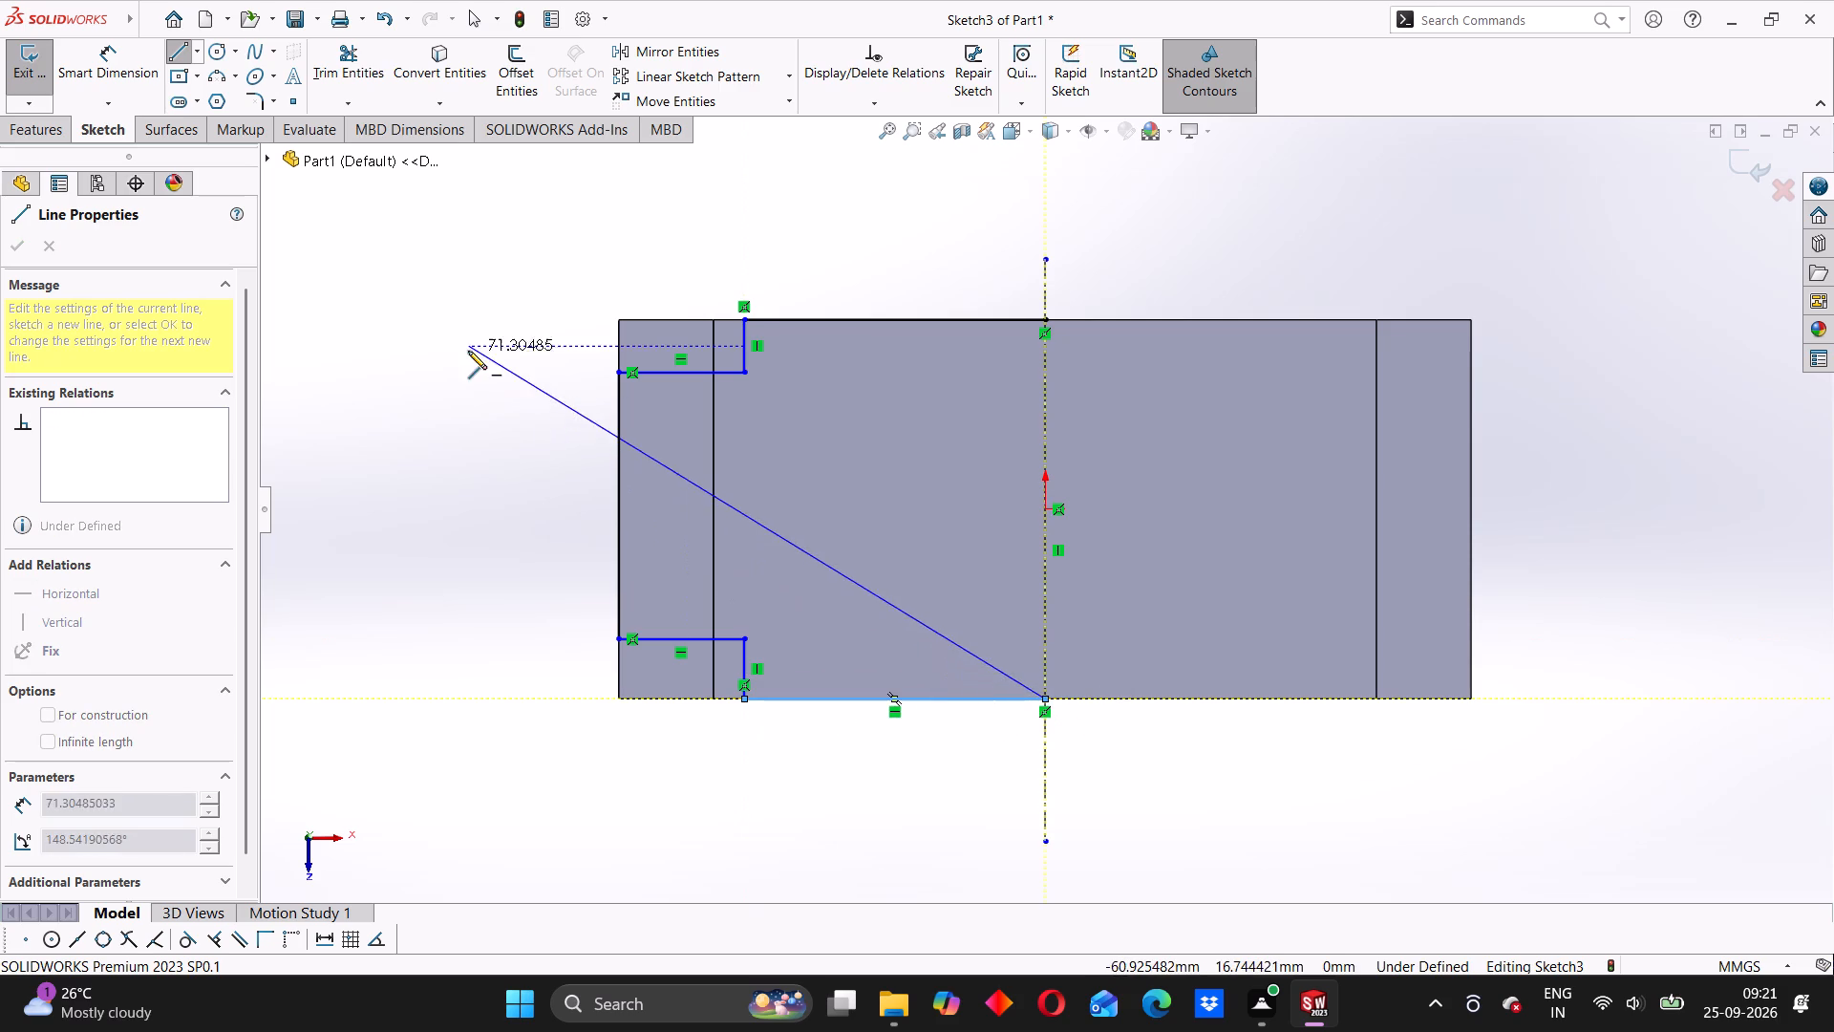
{"action": "right_click", "coordinate": [468, 351]}
{"action": "left_click", "coordinate": [496, 361]}
Dimension the outline's upper horizontal line to 30 mm from the centerline.
{"action": "left_click", "coordinate": [117, 73]}
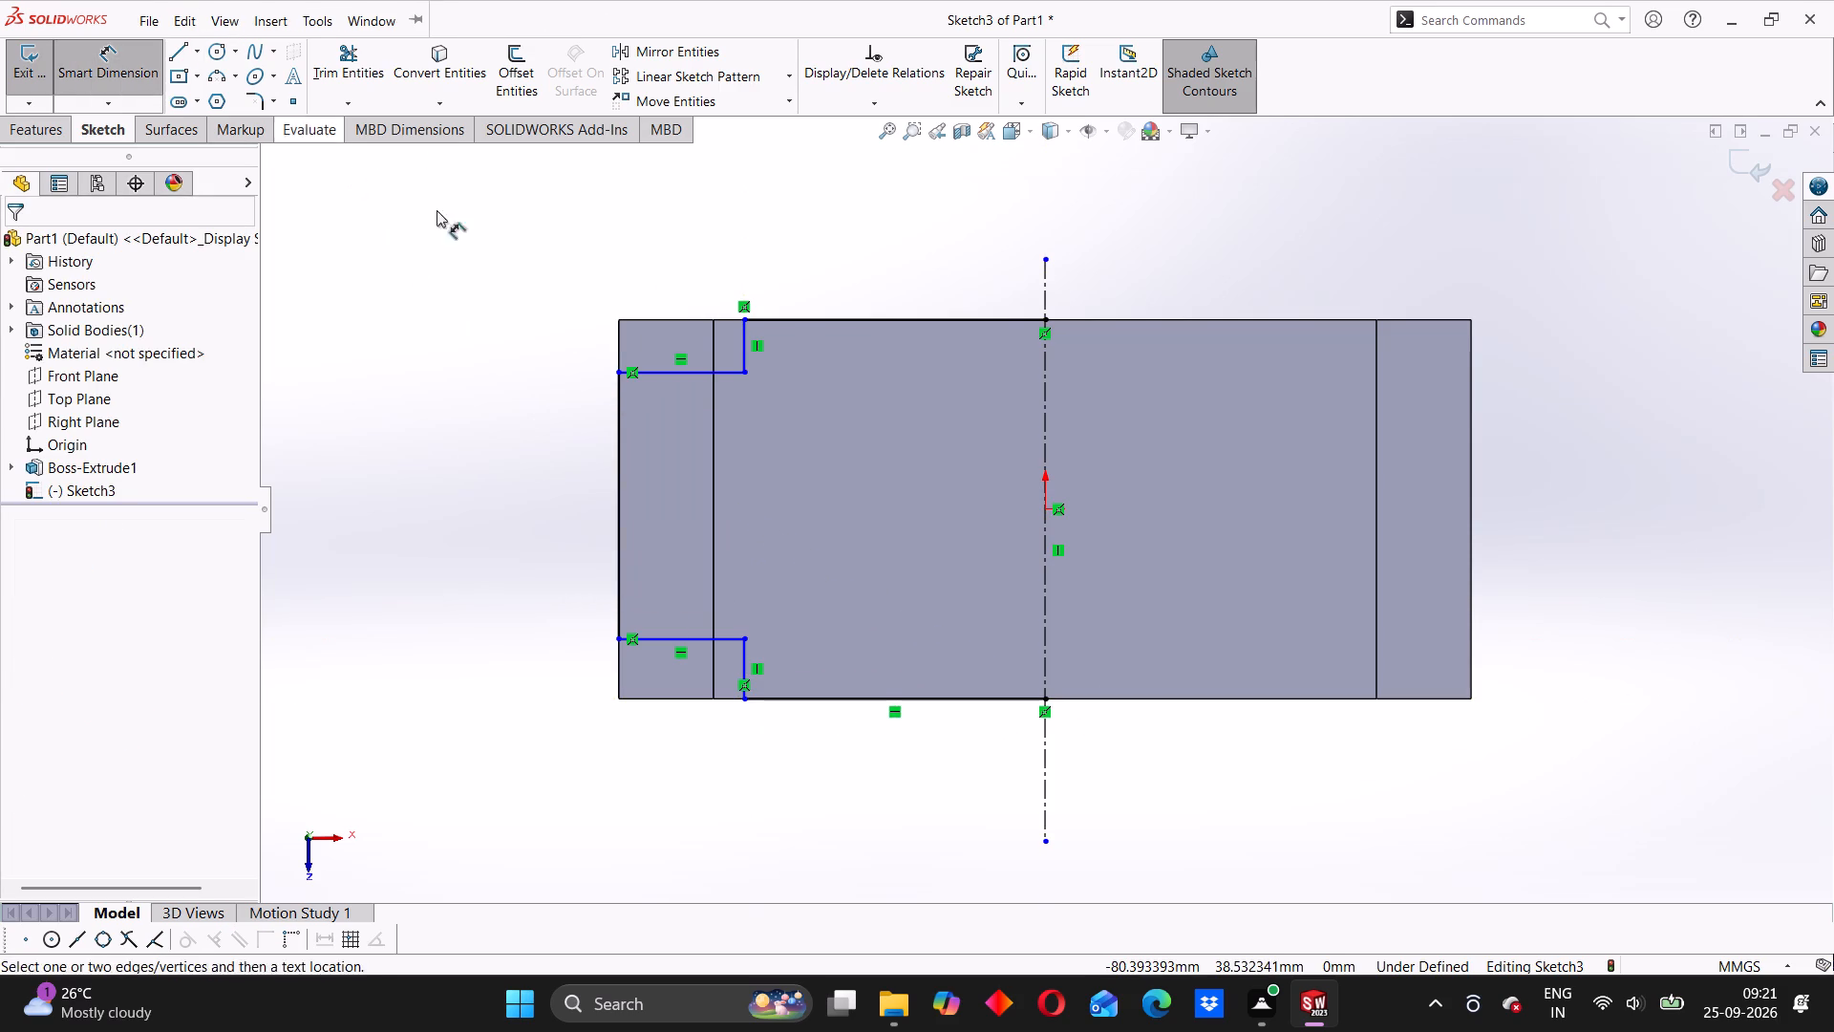
{"action": "left_click", "coordinate": [794, 317]}
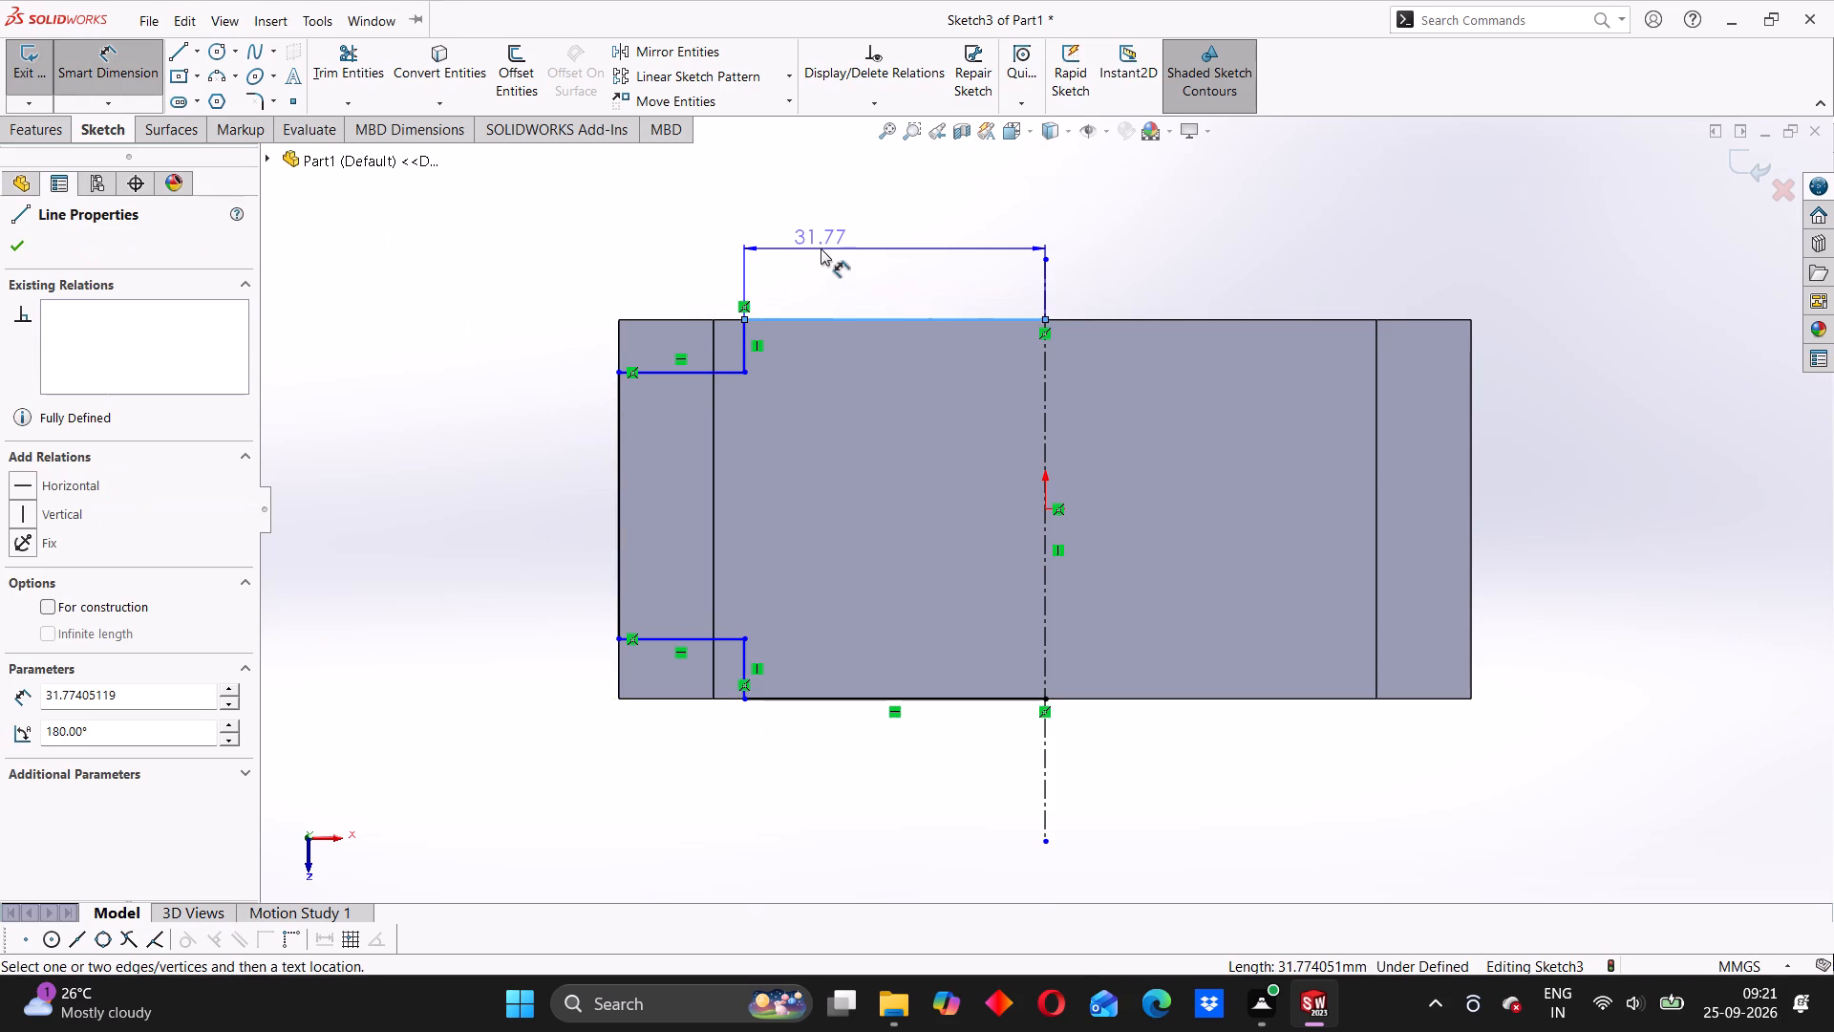
{"action": "left_click", "coordinate": [821, 248]}
{"action": "type", "text": "30"}
{"action": "key", "text": "Return"}
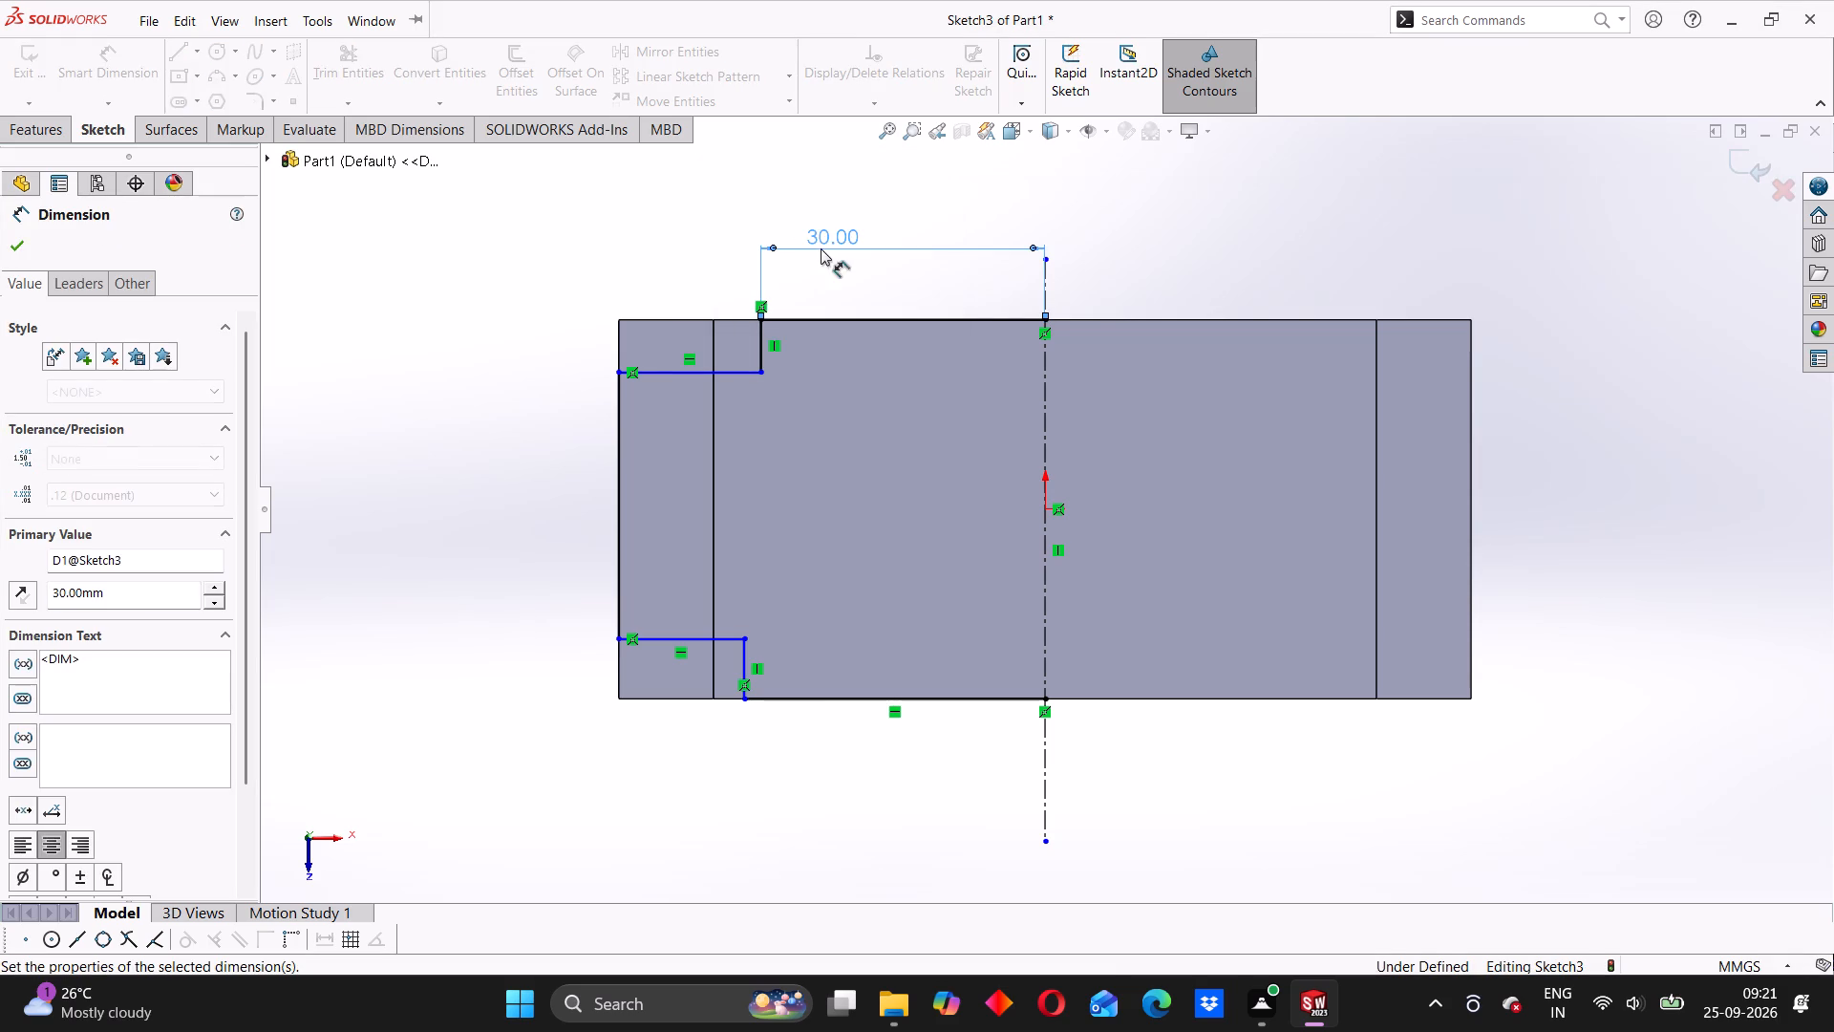
Dimension the upper-left notch's depth to 5 mm and the outline's left vertical line to 30 mm.
{"action": "left_click", "coordinate": [758, 353]}
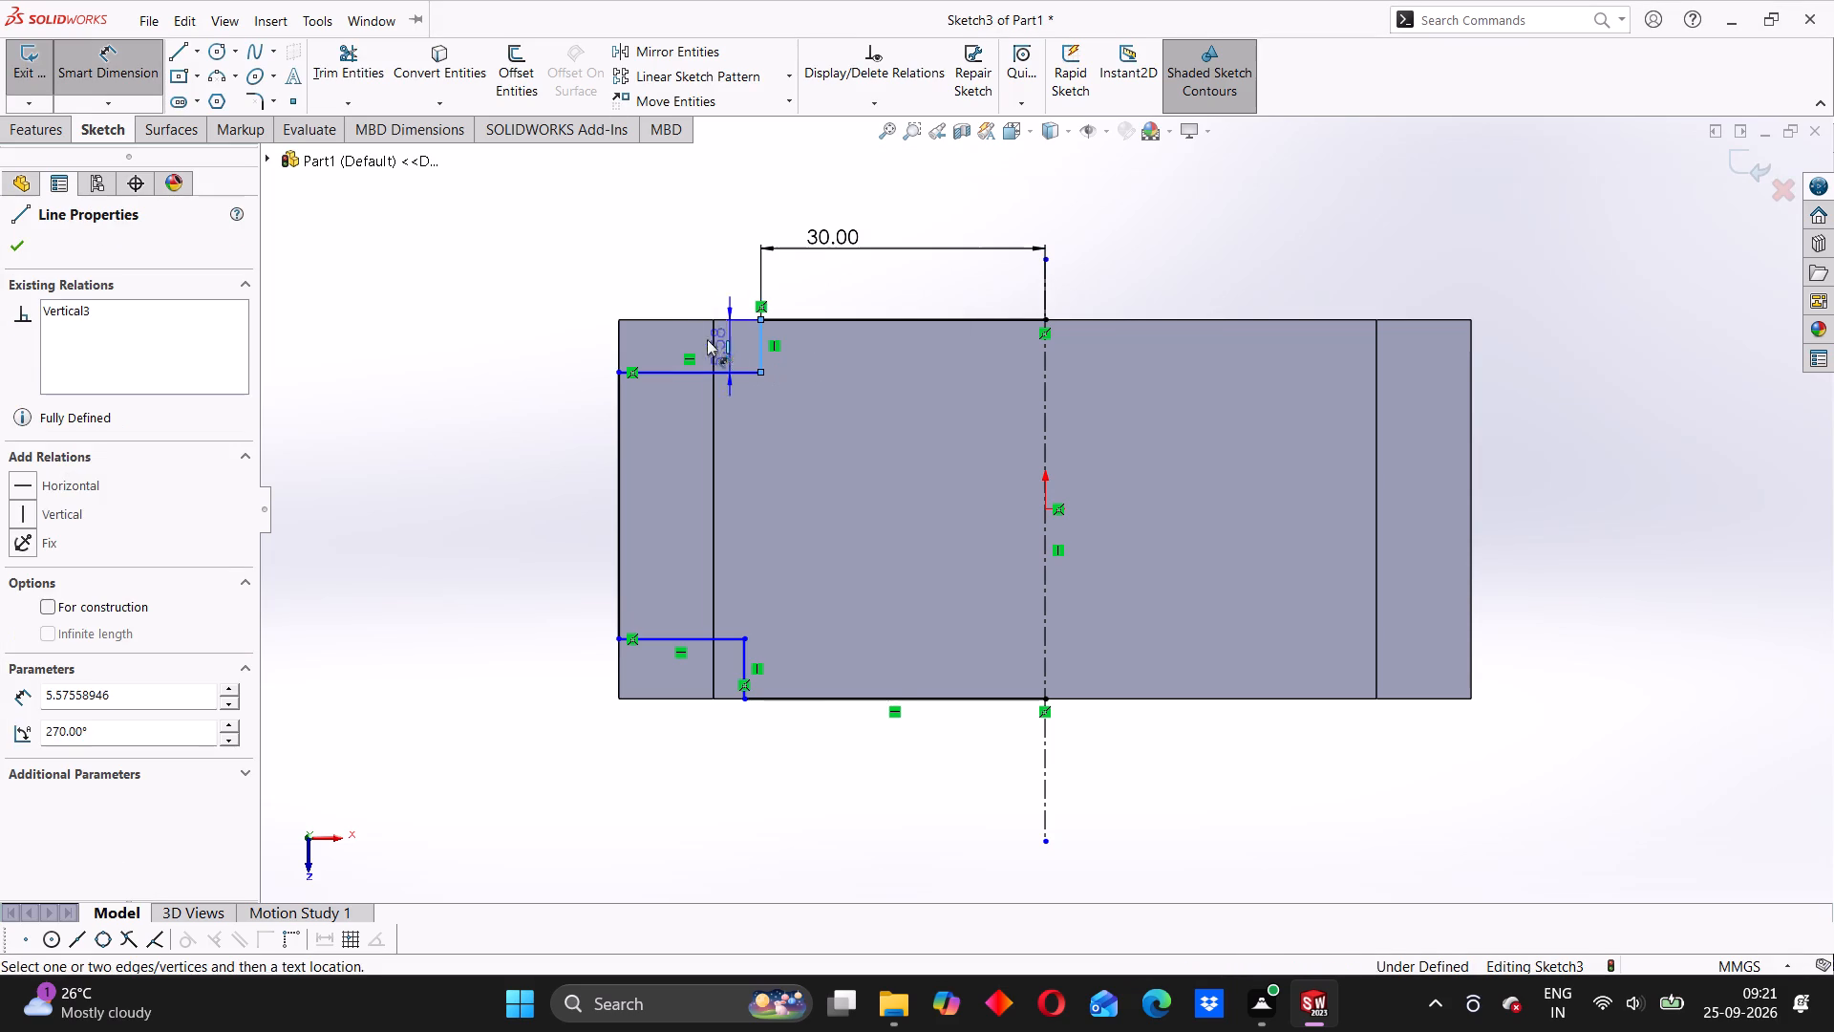
{"action": "left_click", "coordinate": [584, 344]}
{"action": "key", "text": "5"}
{"action": "key", "text": "Return"}
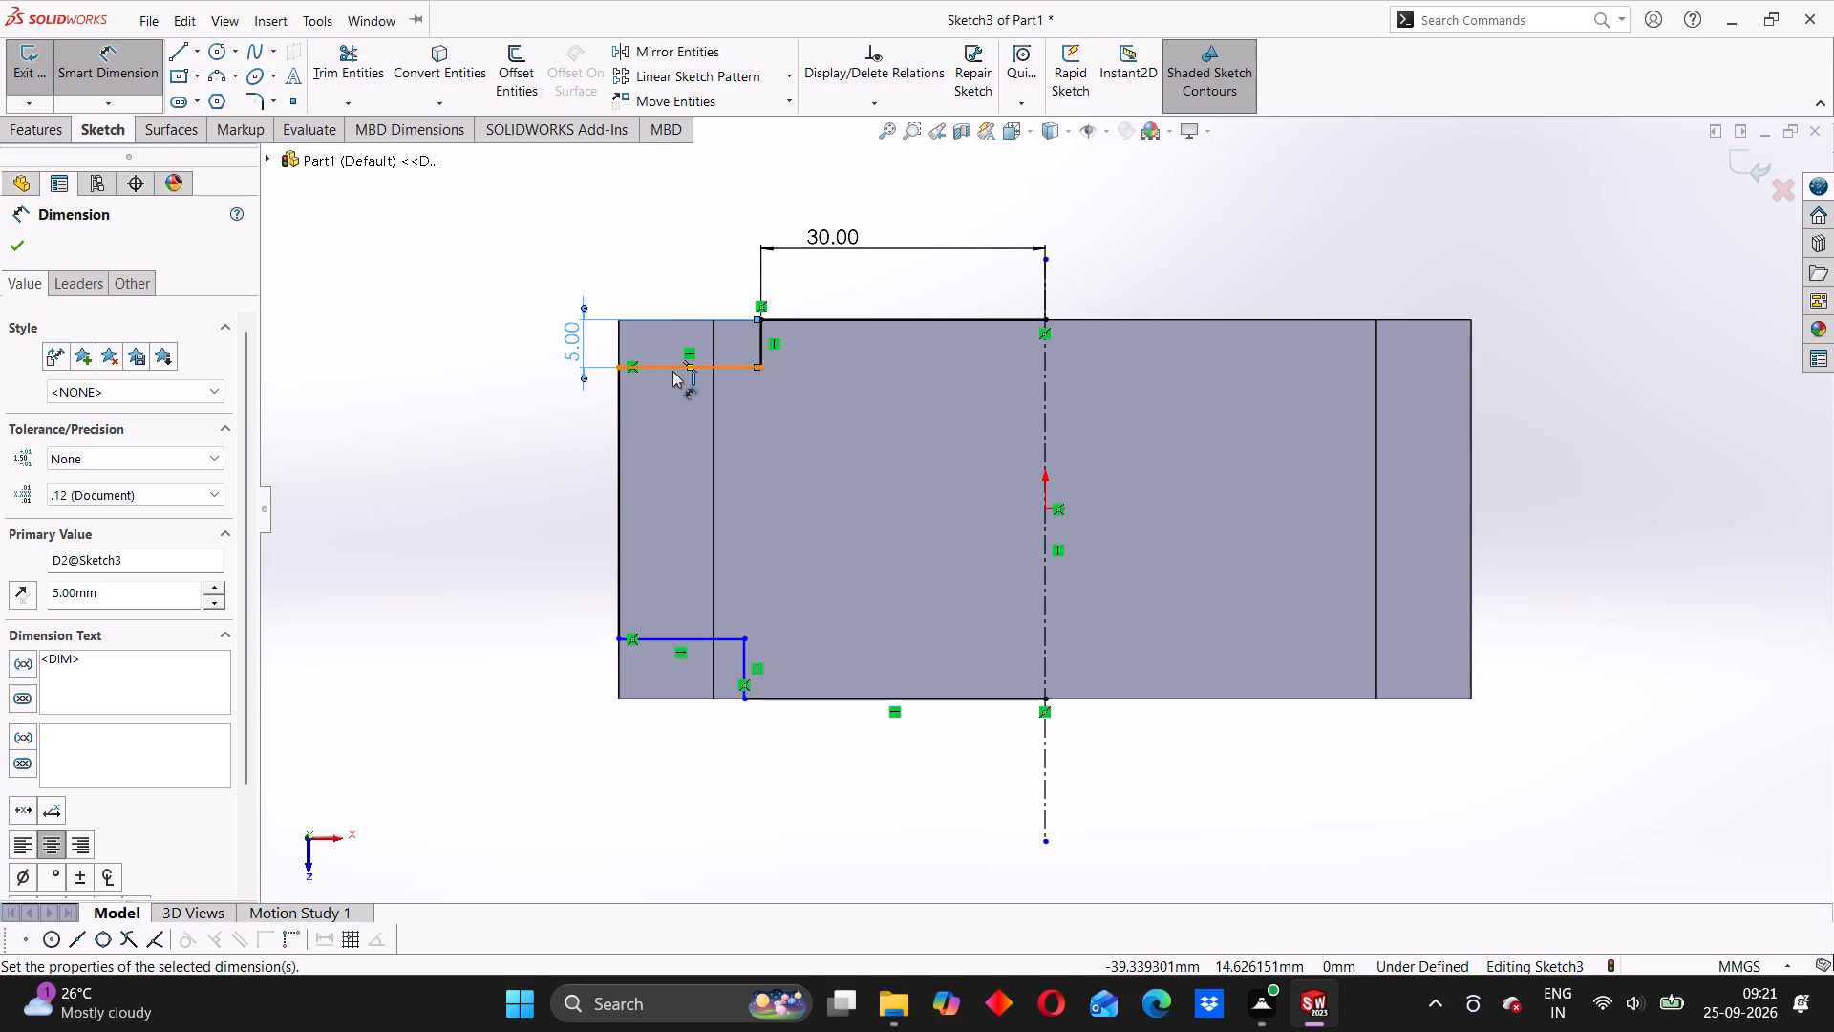
{"action": "left_click_drag", "start_coordinate": [616, 418], "coordinate": [603, 419]}
{"action": "left_click", "coordinate": [522, 423]}
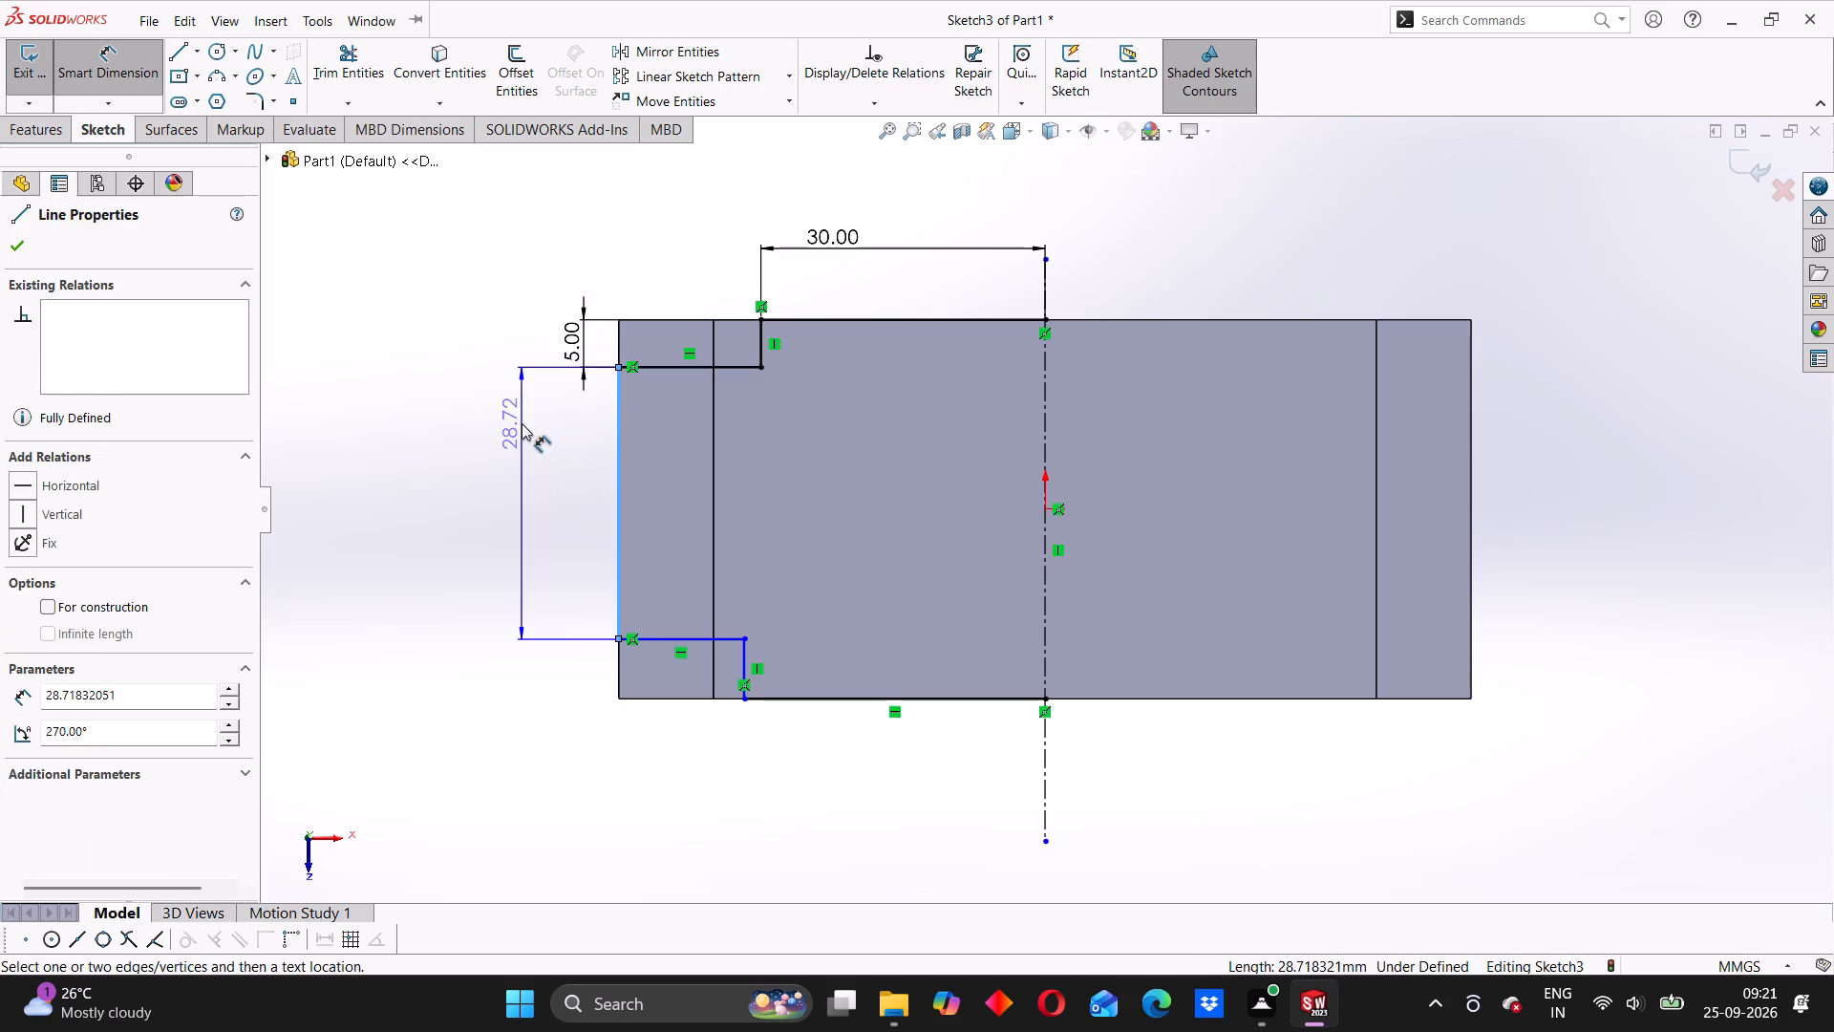
{"action": "type", "text": "30"}
{"action": "key", "text": "Return"}
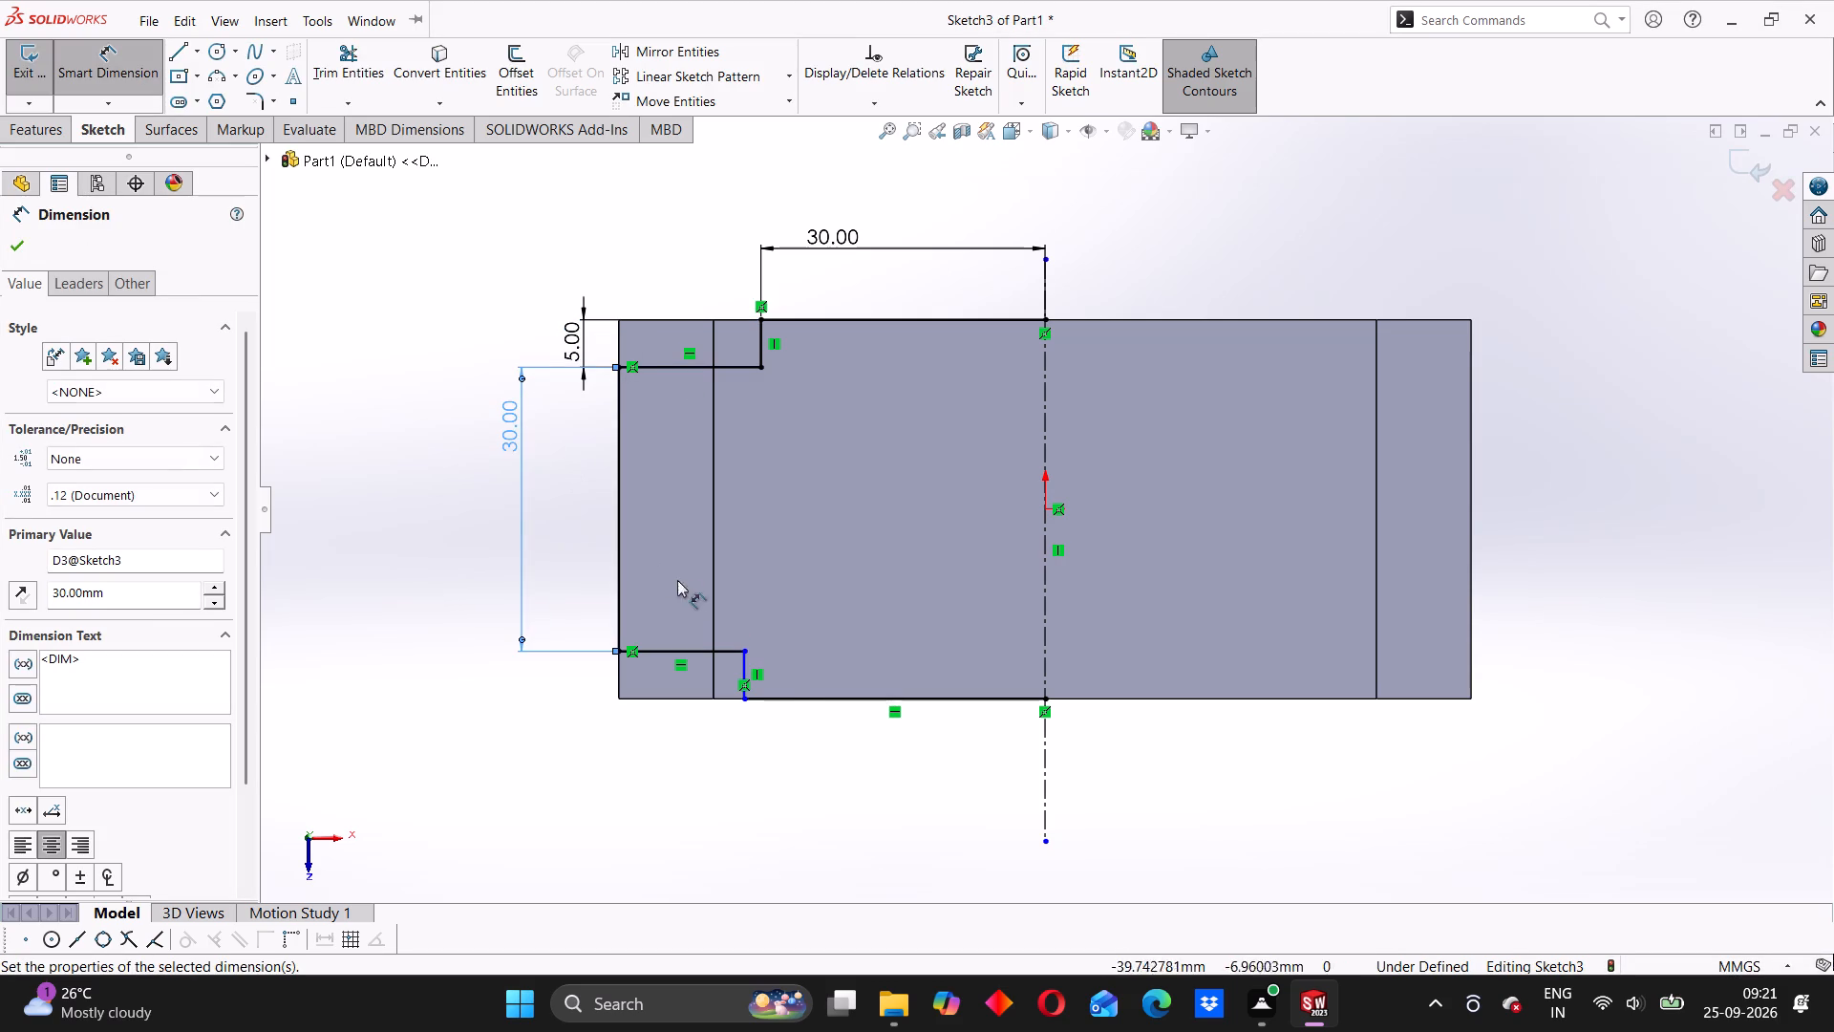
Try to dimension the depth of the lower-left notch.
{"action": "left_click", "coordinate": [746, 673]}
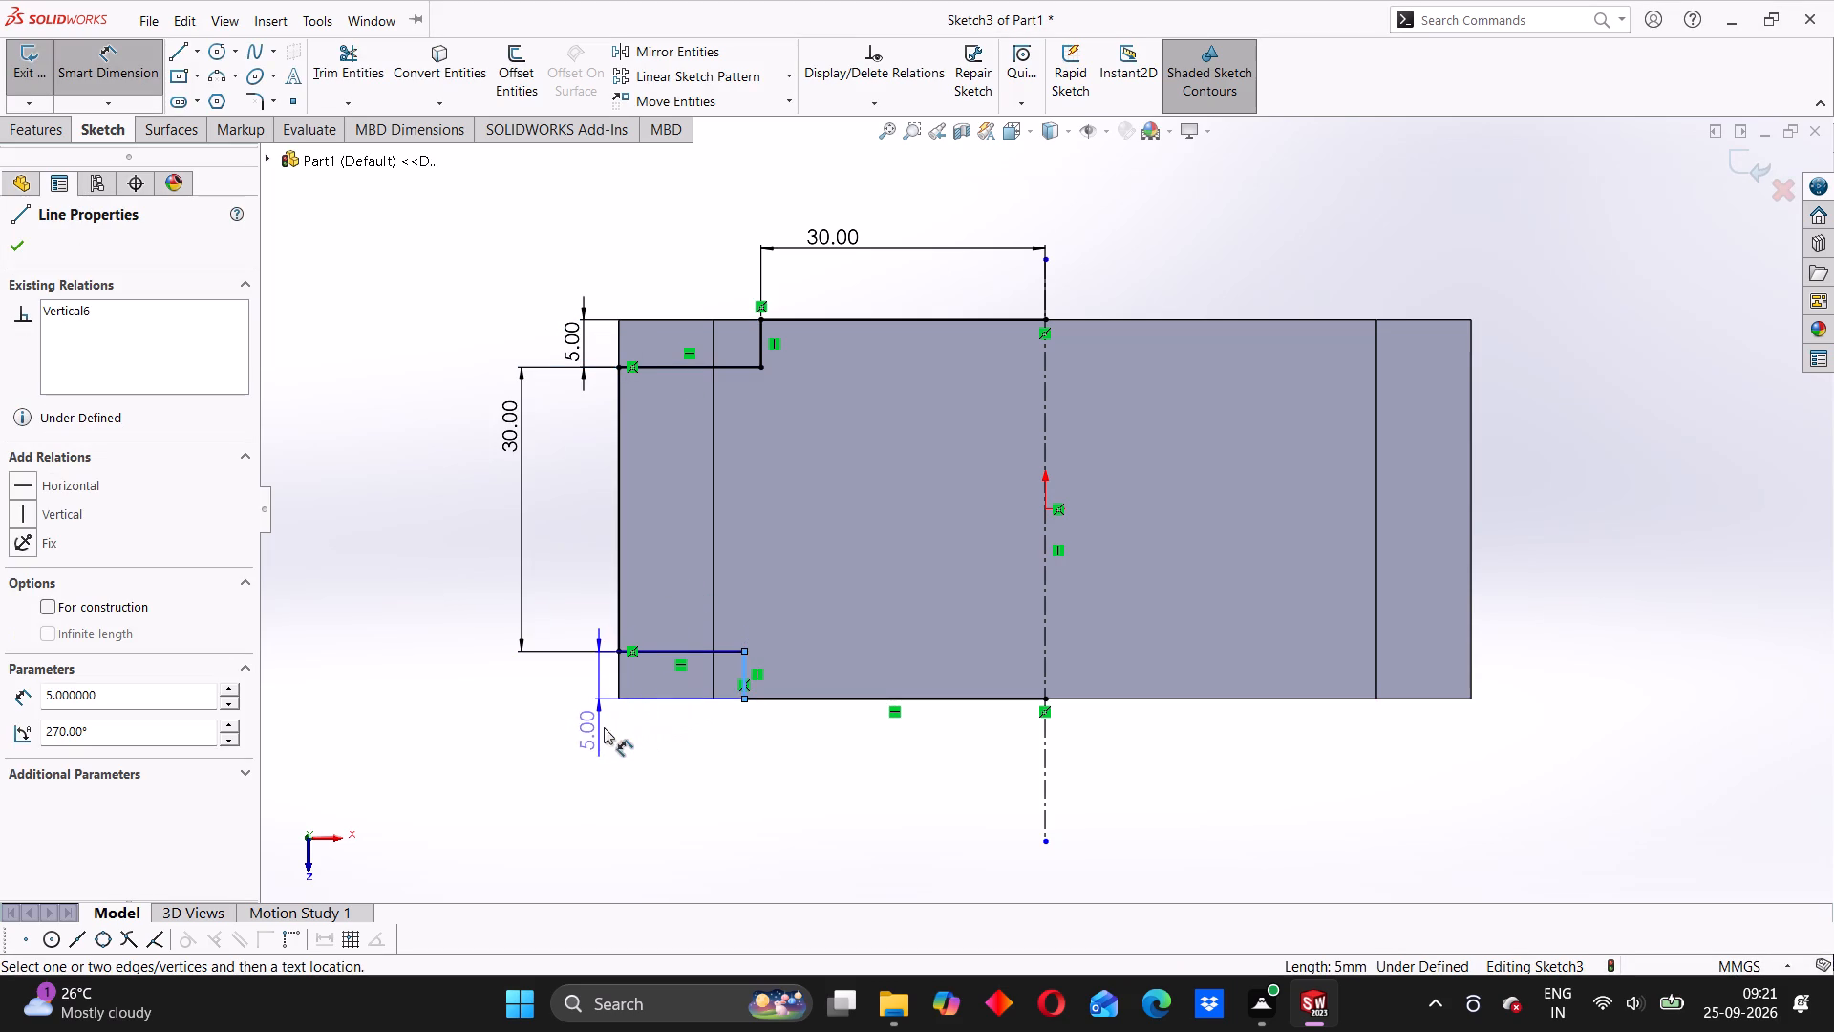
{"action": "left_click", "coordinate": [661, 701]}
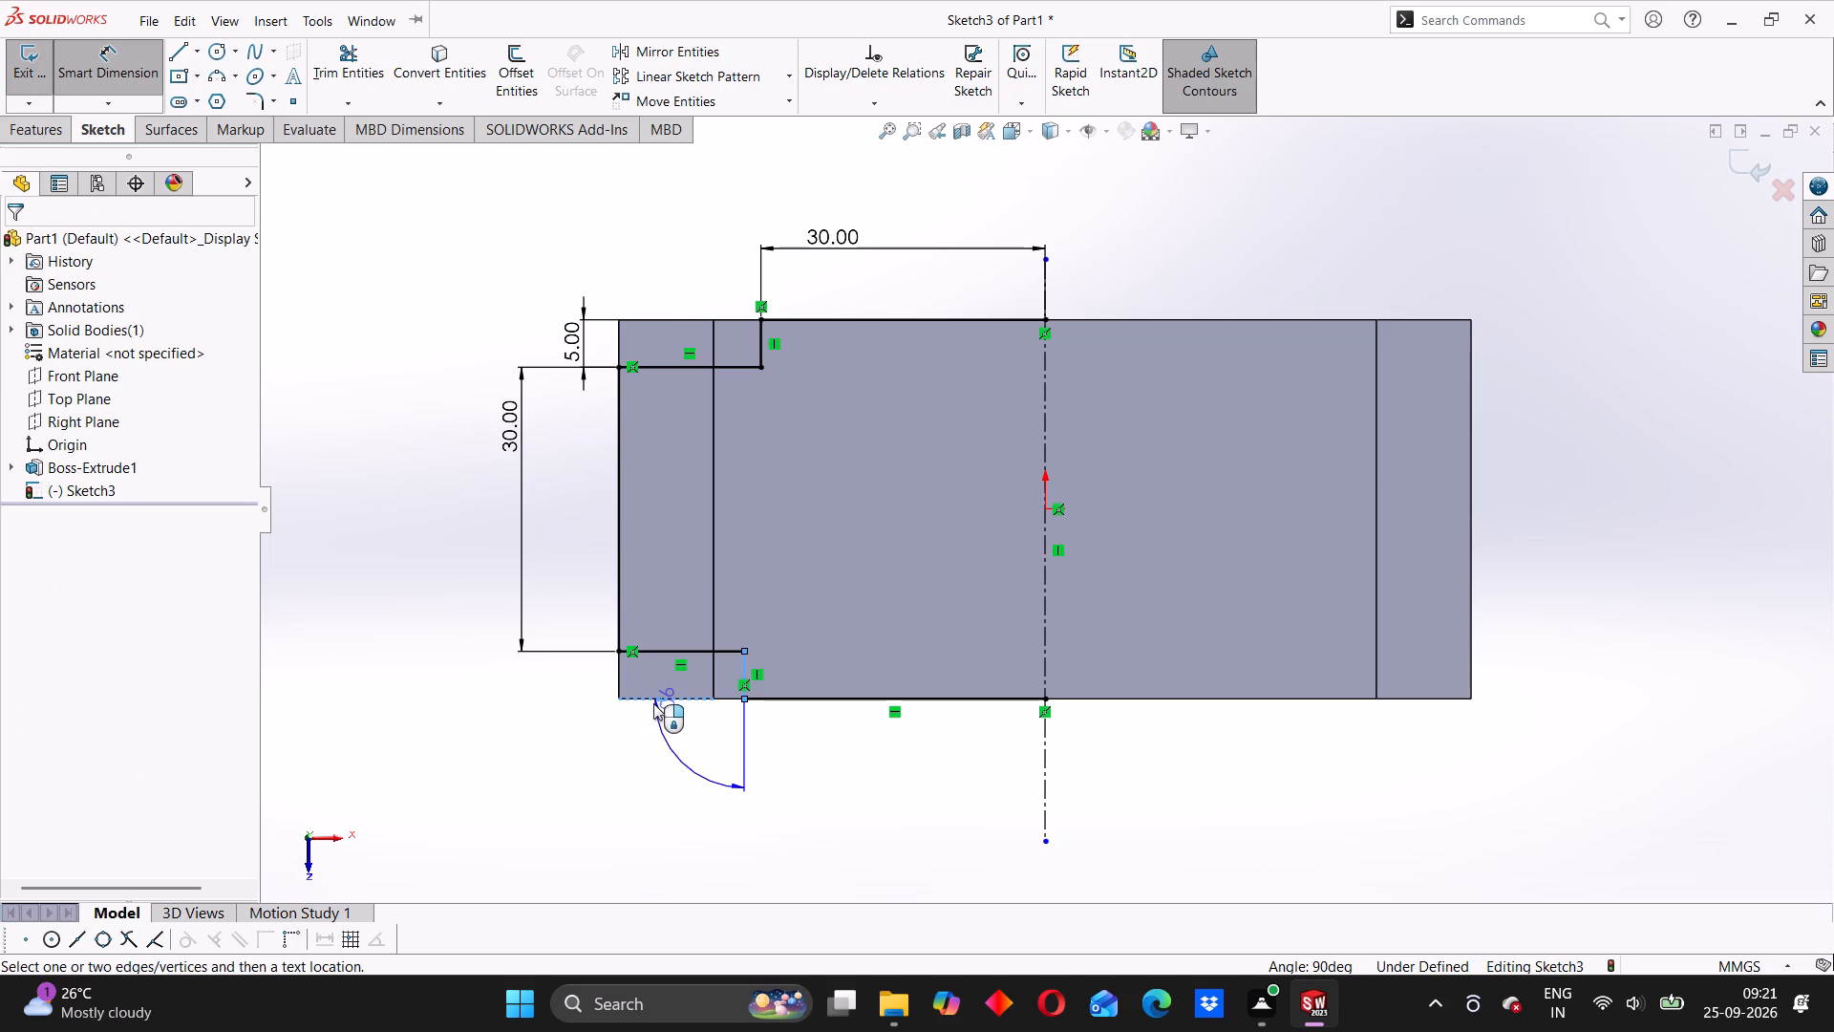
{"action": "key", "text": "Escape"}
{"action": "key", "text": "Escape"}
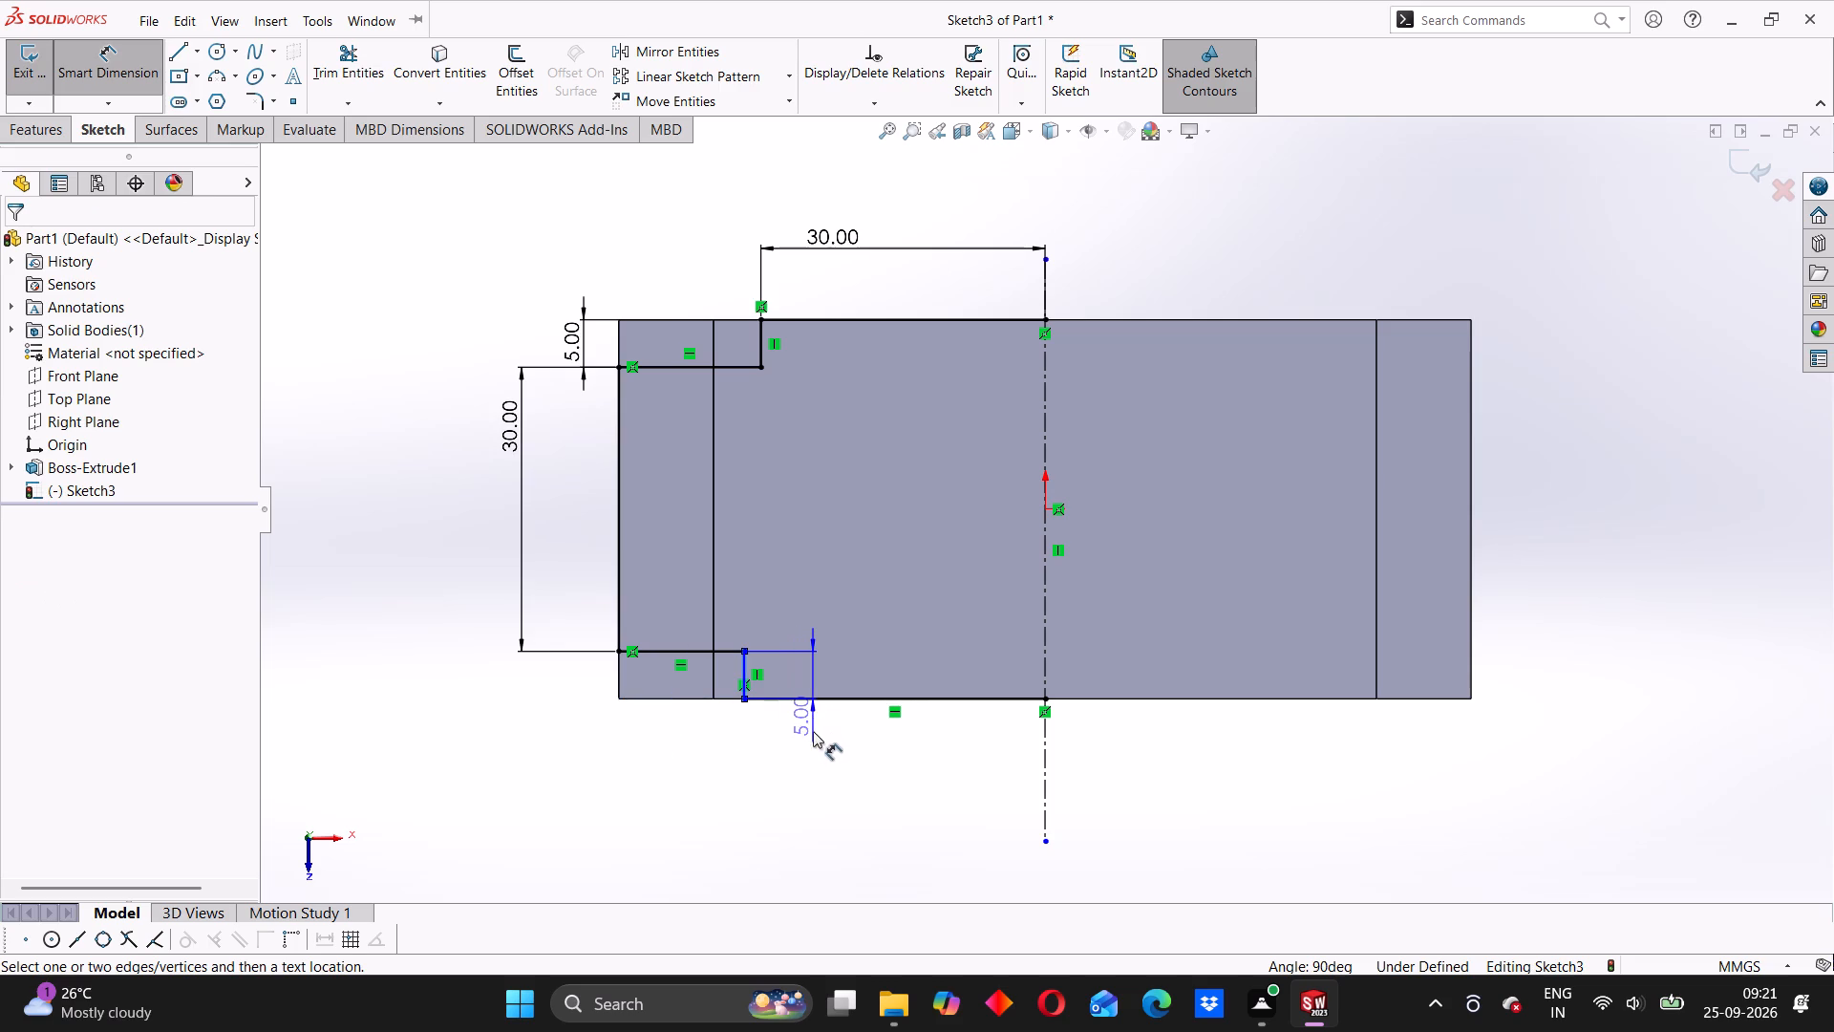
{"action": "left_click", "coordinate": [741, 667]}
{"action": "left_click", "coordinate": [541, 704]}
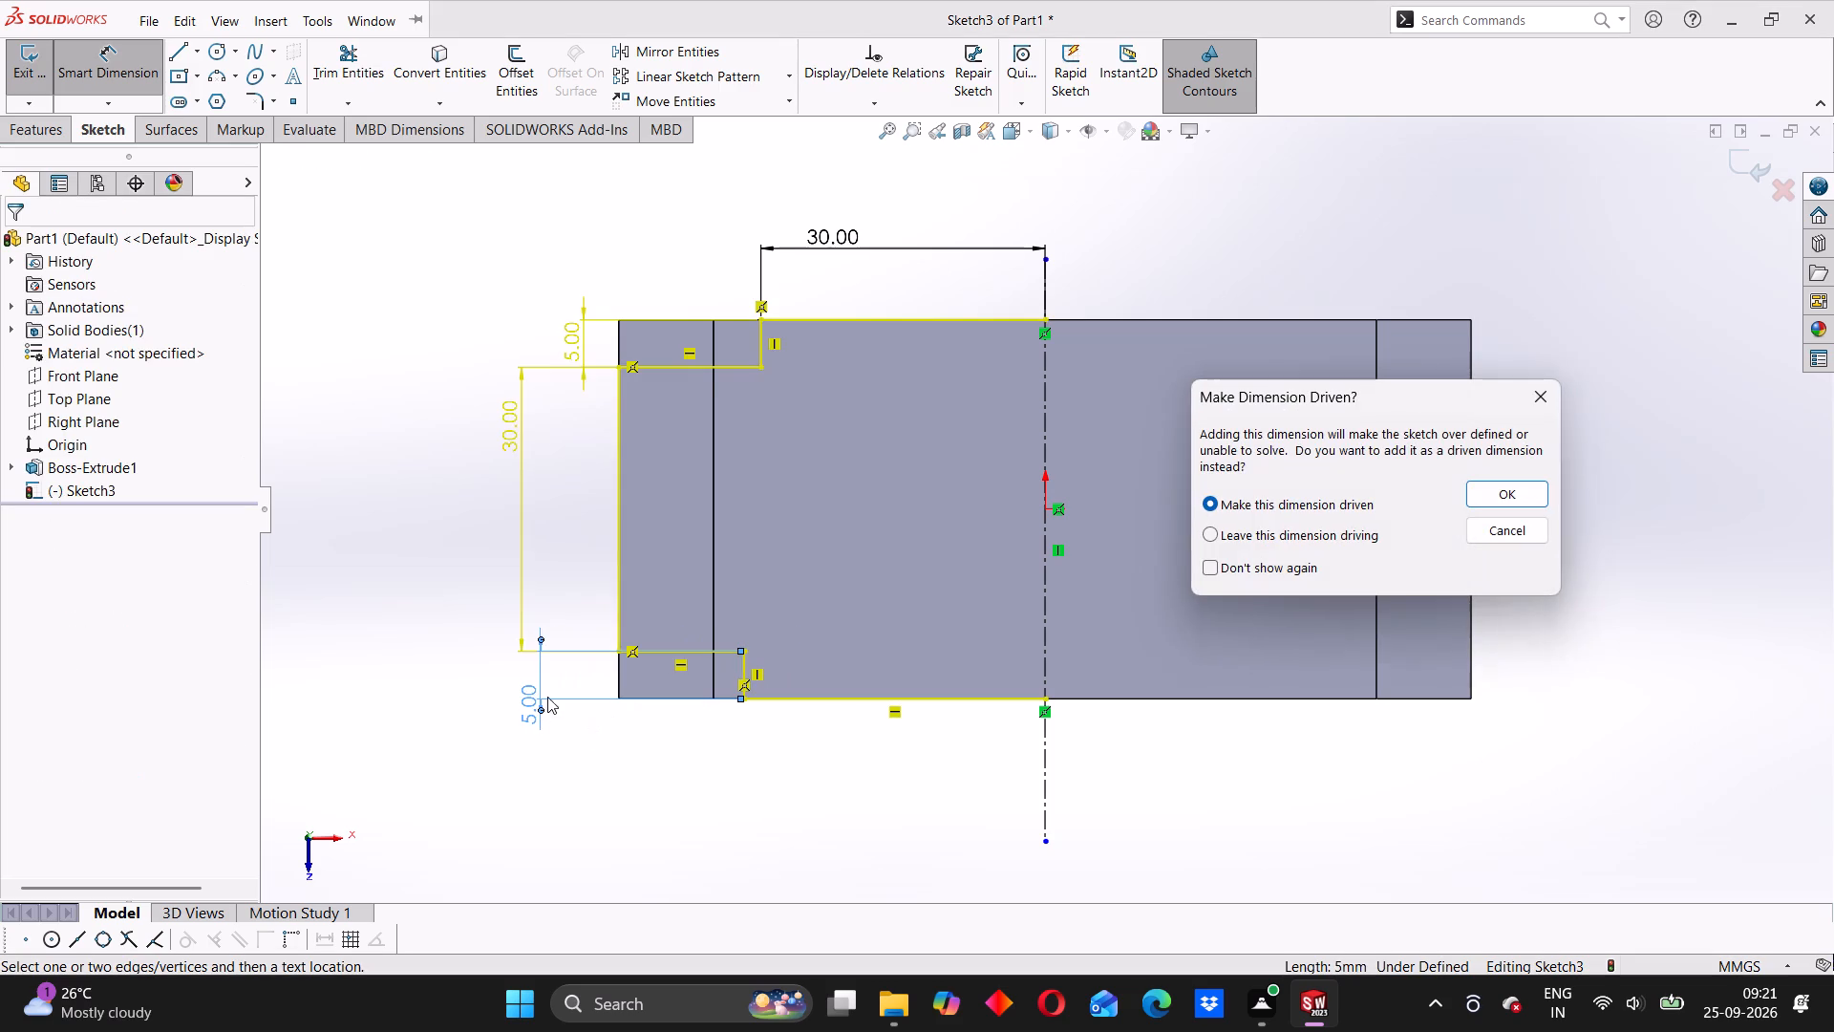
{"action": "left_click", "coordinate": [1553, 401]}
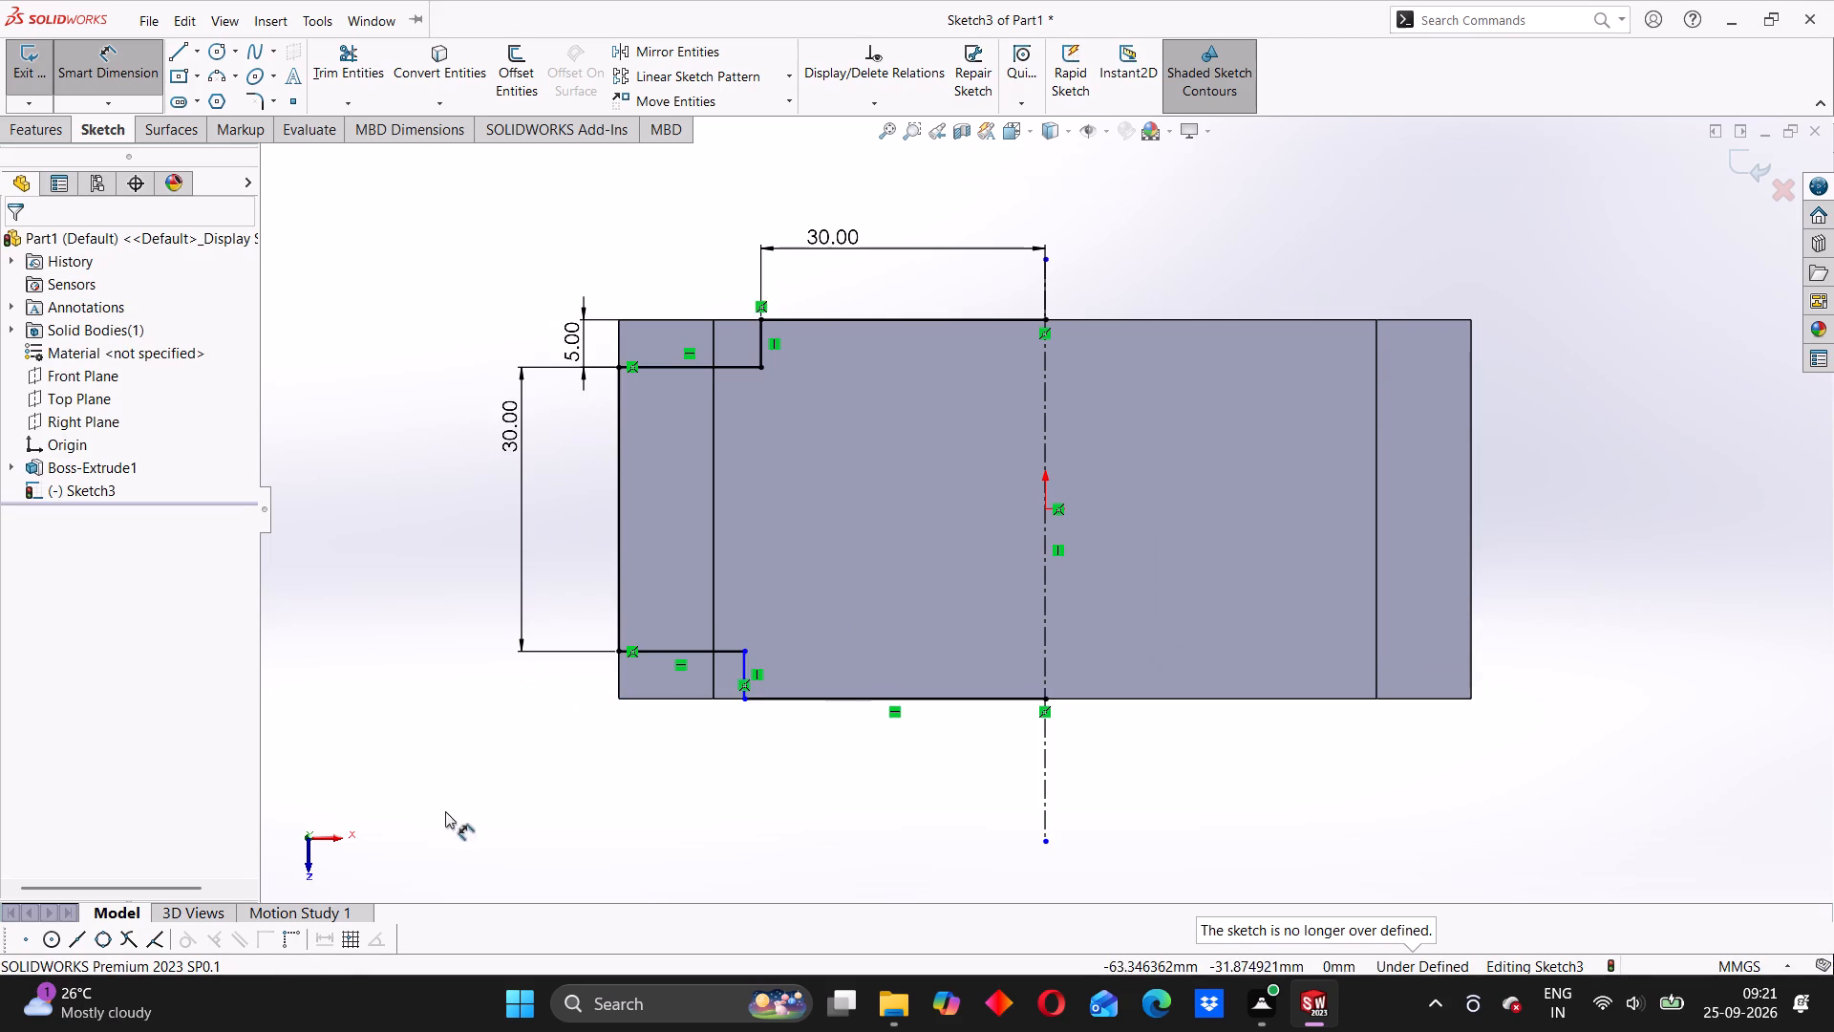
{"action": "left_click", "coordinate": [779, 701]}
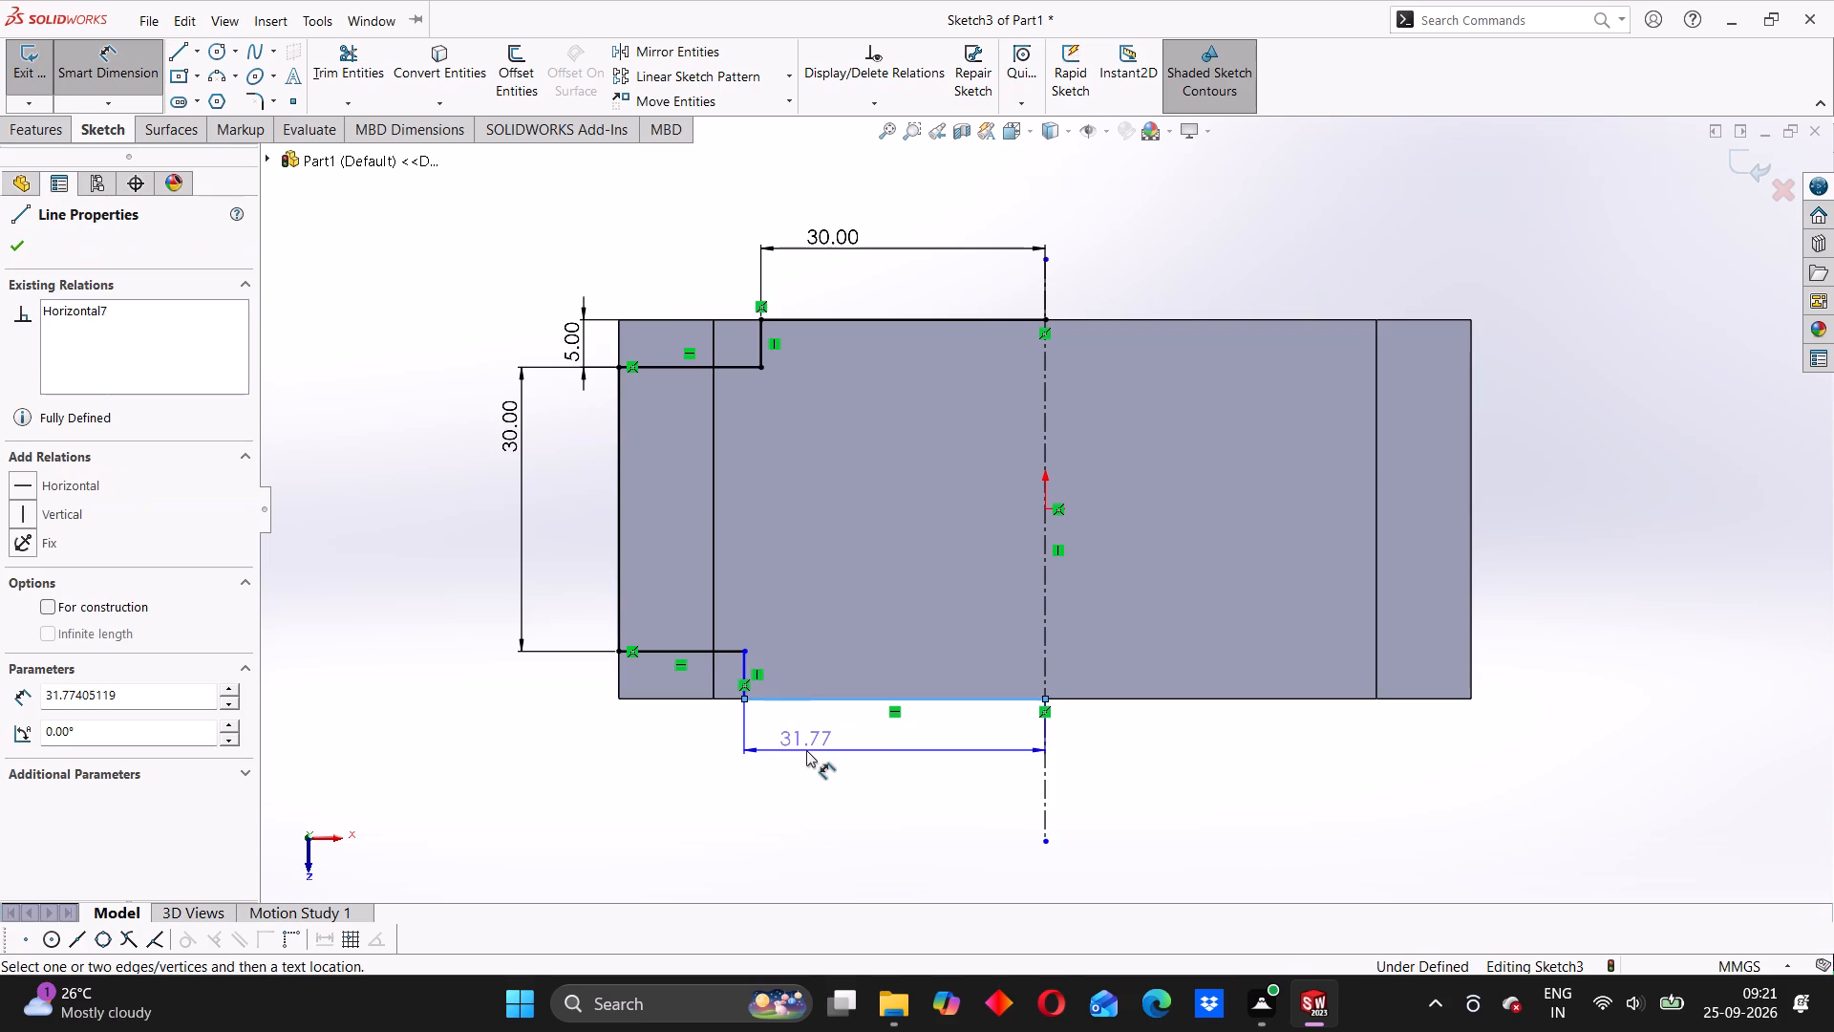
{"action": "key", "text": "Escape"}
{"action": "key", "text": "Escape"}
Make the short vertical lines of the upper-left and lower-left notches collinear.
{"action": "left_click", "coordinate": [745, 667]}
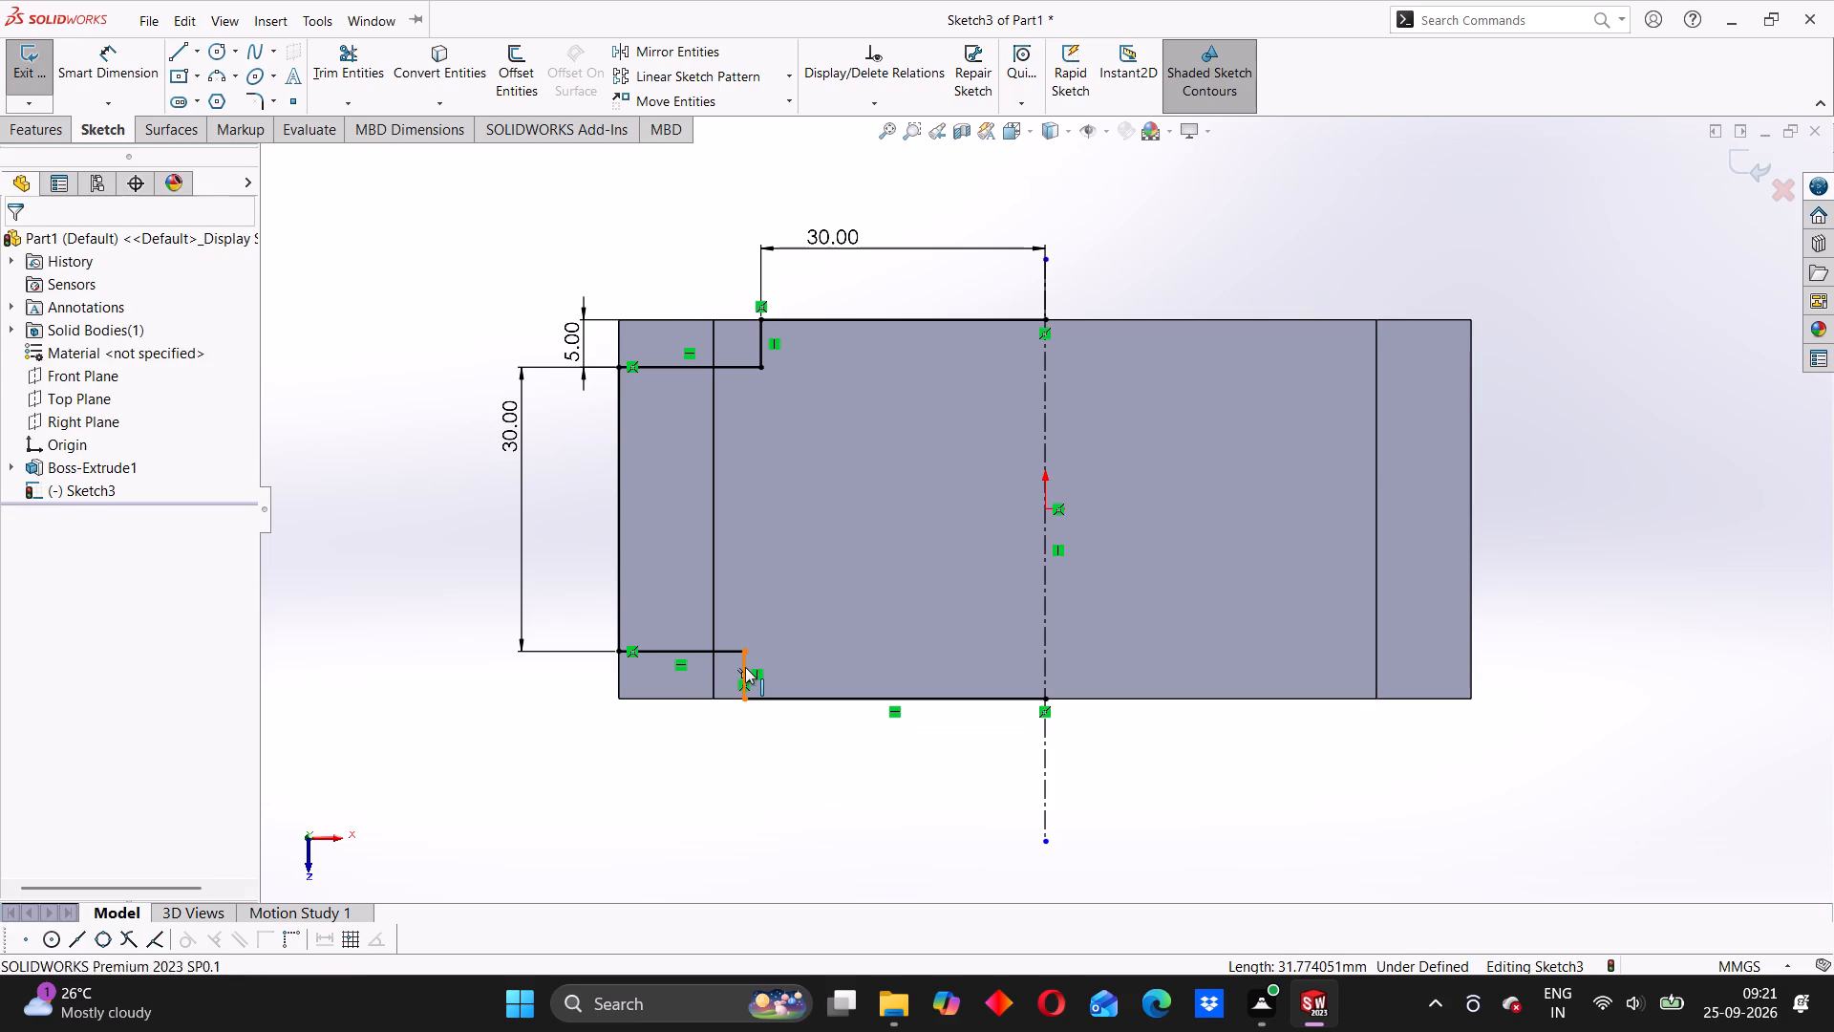
{"action": "left_click", "coordinate": [757, 338], "text": "ctrl"}
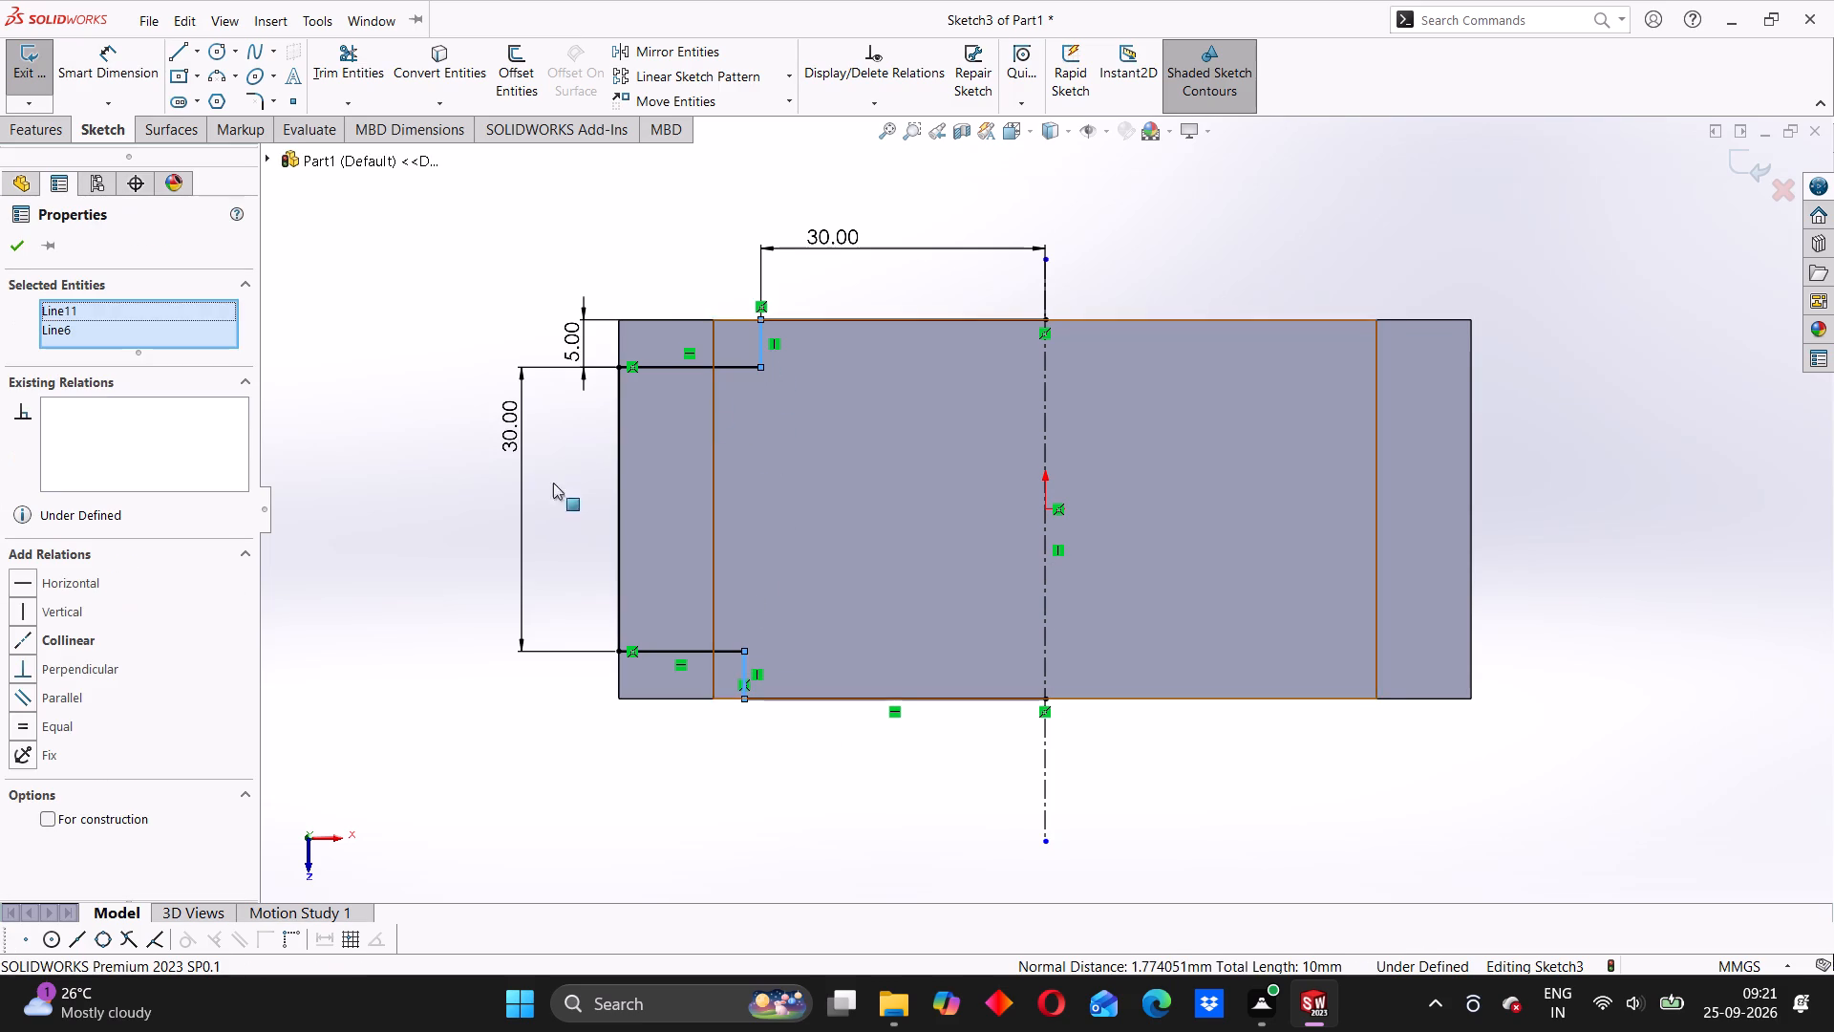
{"action": "left_click", "coordinate": [20, 648]}
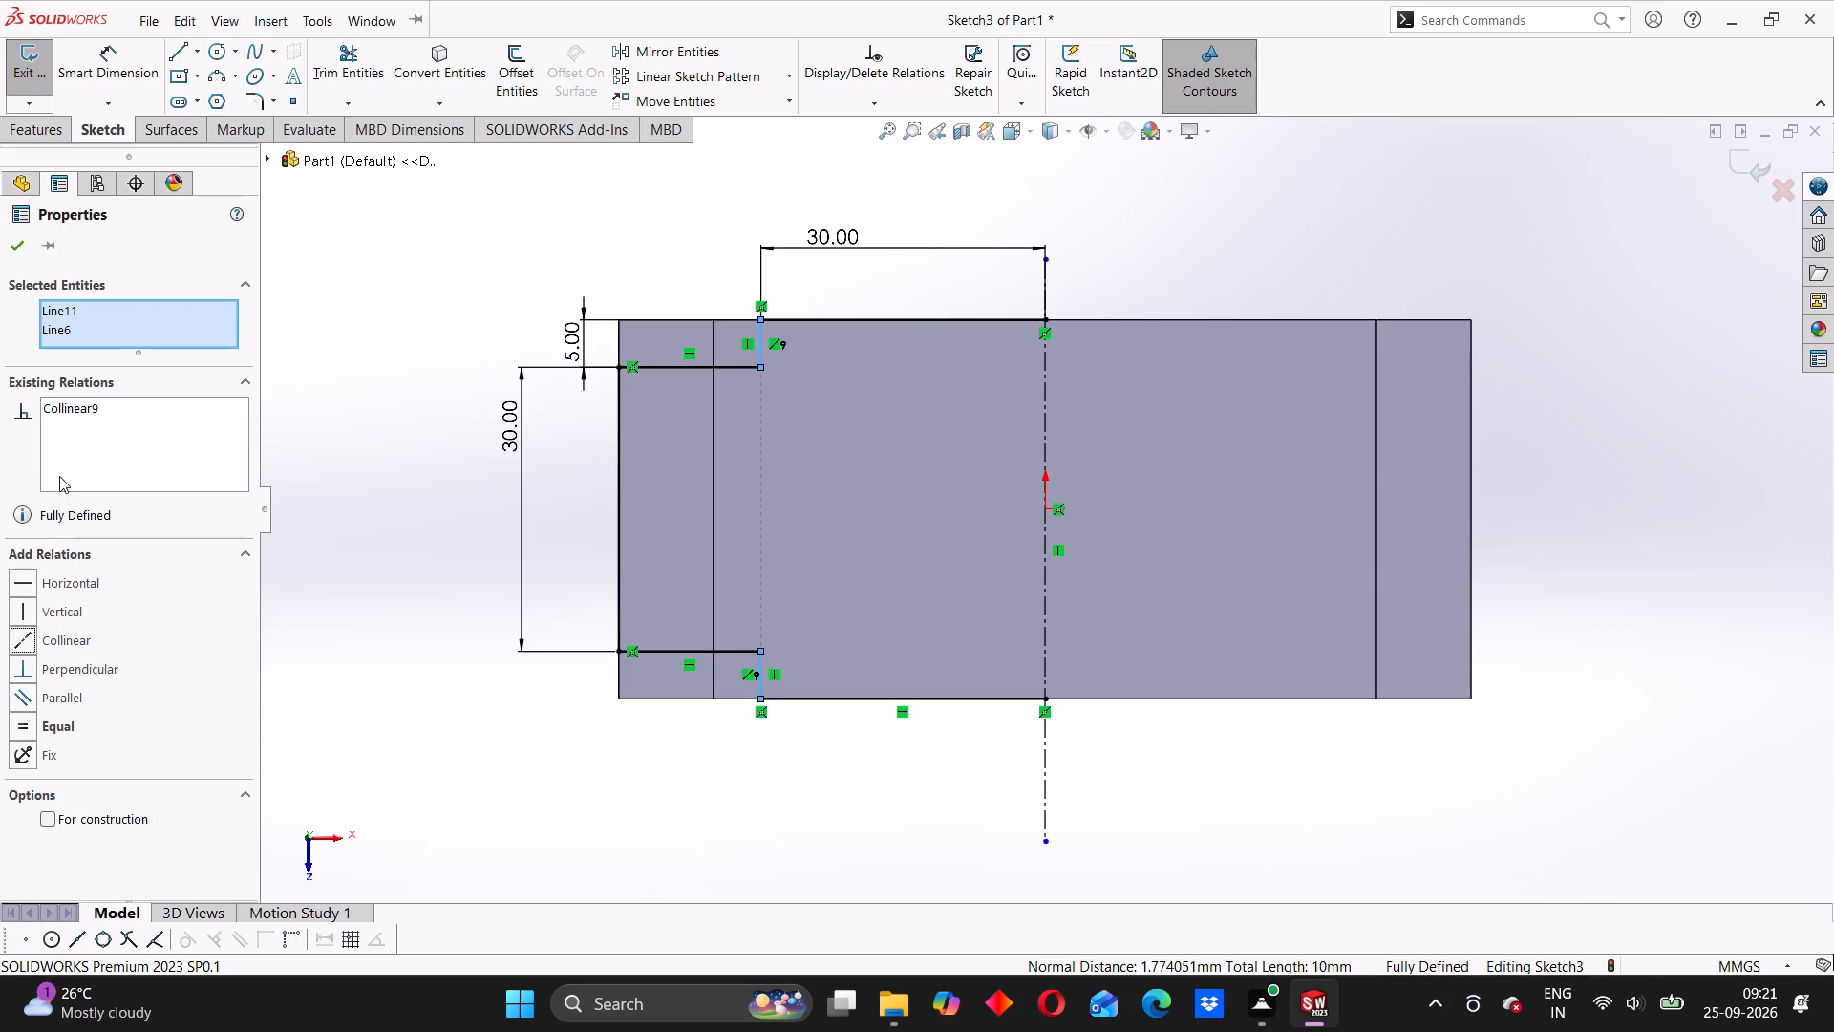
{"action": "left_click", "coordinate": [15, 254]}
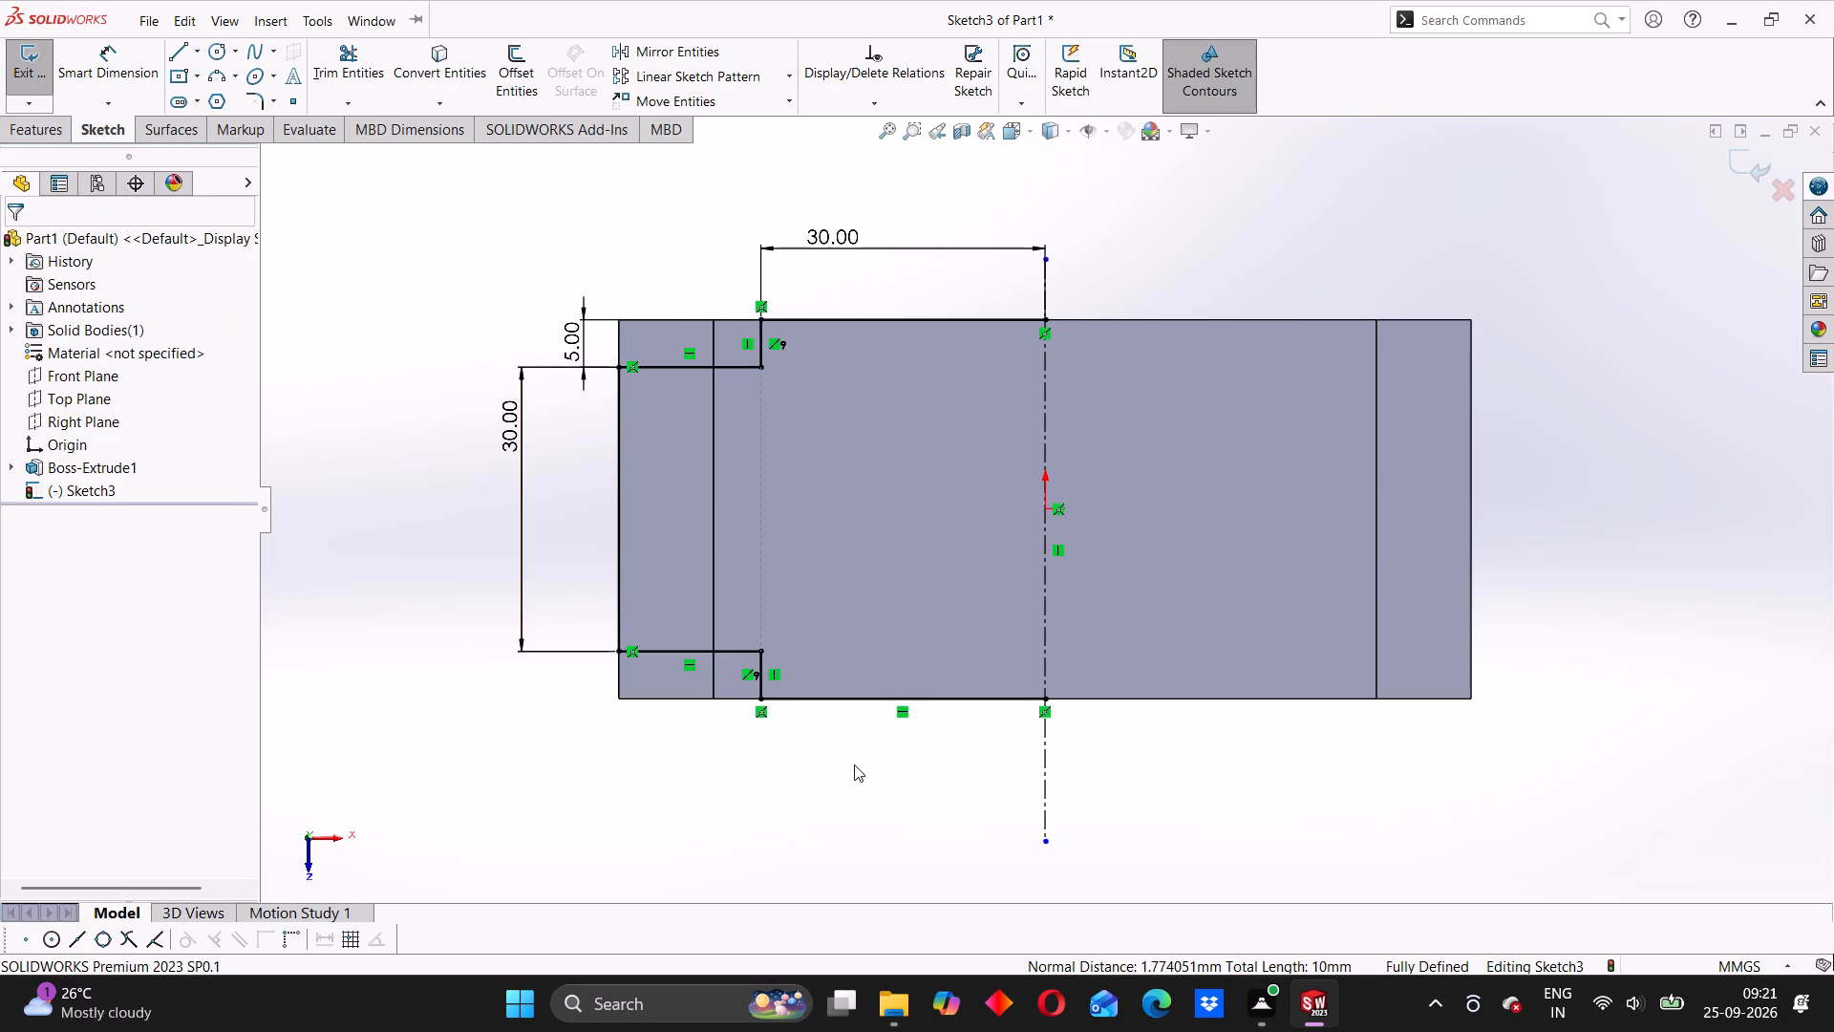
Mirror all seven lines of the half outline about the vertical centerline, keeping the originals.
{"action": "left_click", "coordinate": [673, 45]}
{"action": "left_click_drag", "start_coordinate": [501, 250], "coordinate": [1012, 646]}
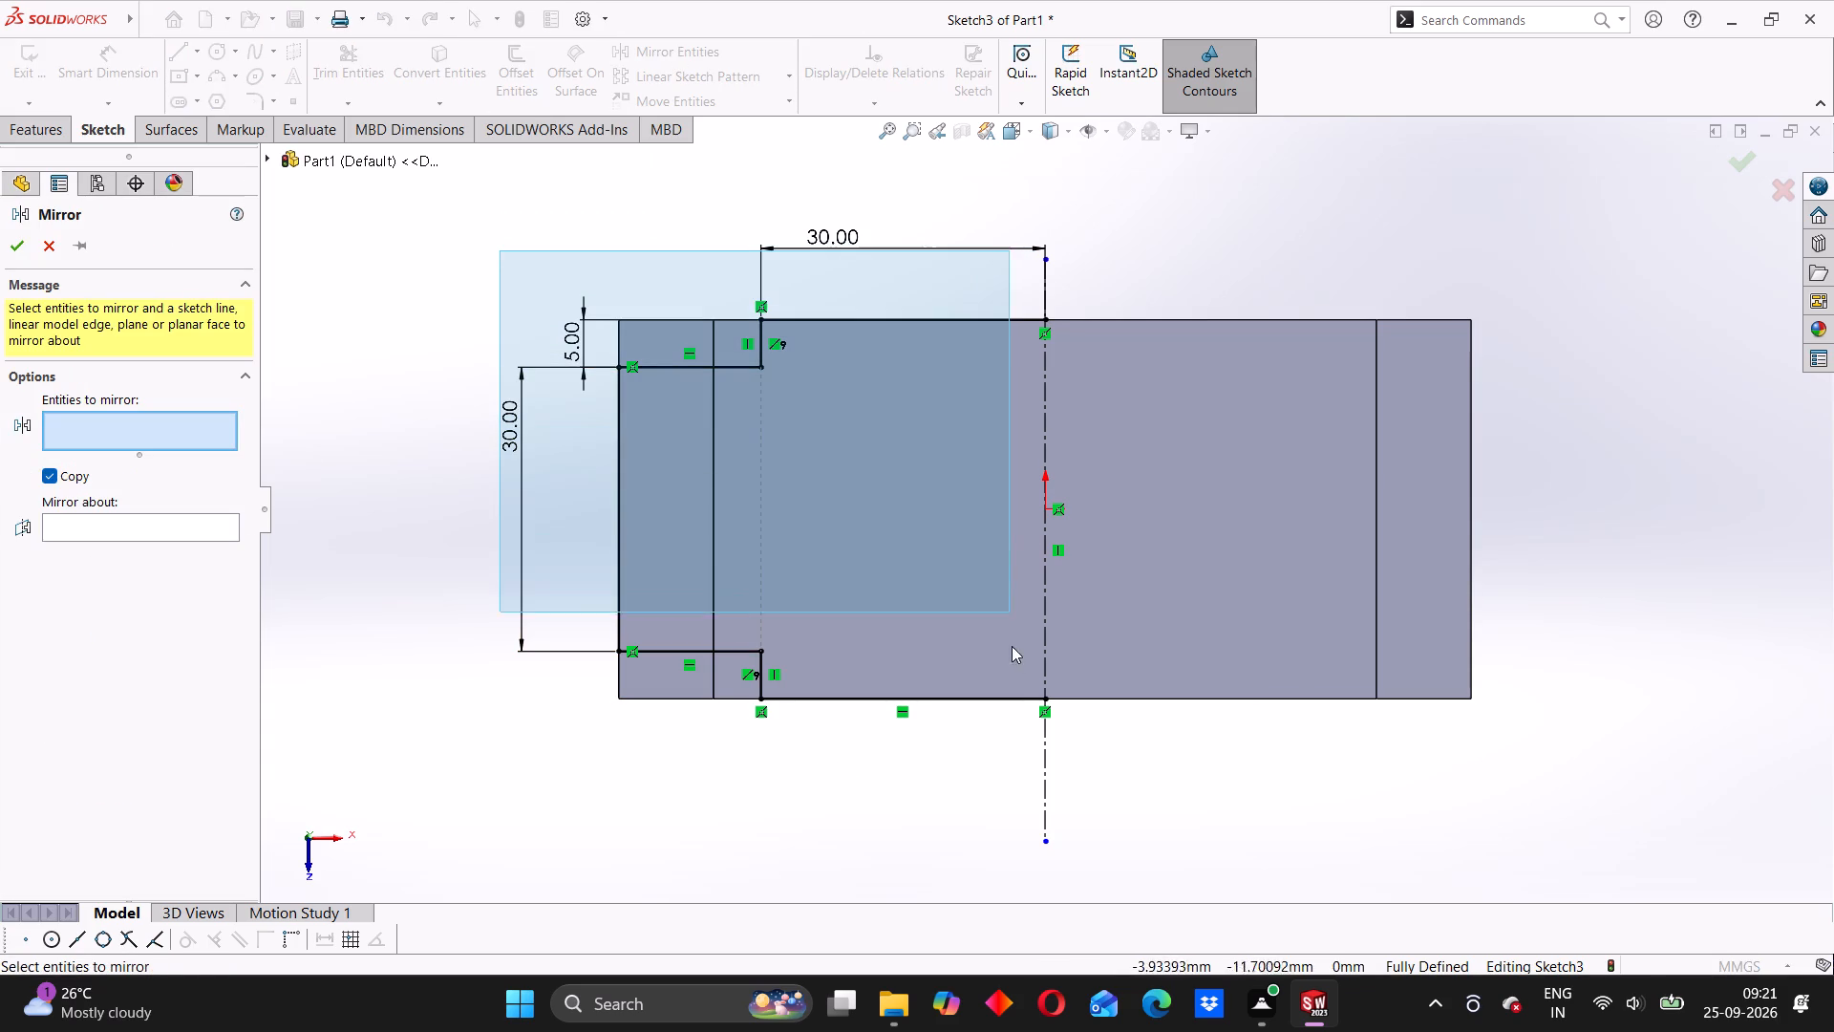
{"action": "left_click_drag", "start_coordinate": [1012, 646], "coordinate": [1023, 782]}
{"action": "left_click", "coordinate": [877, 695]}
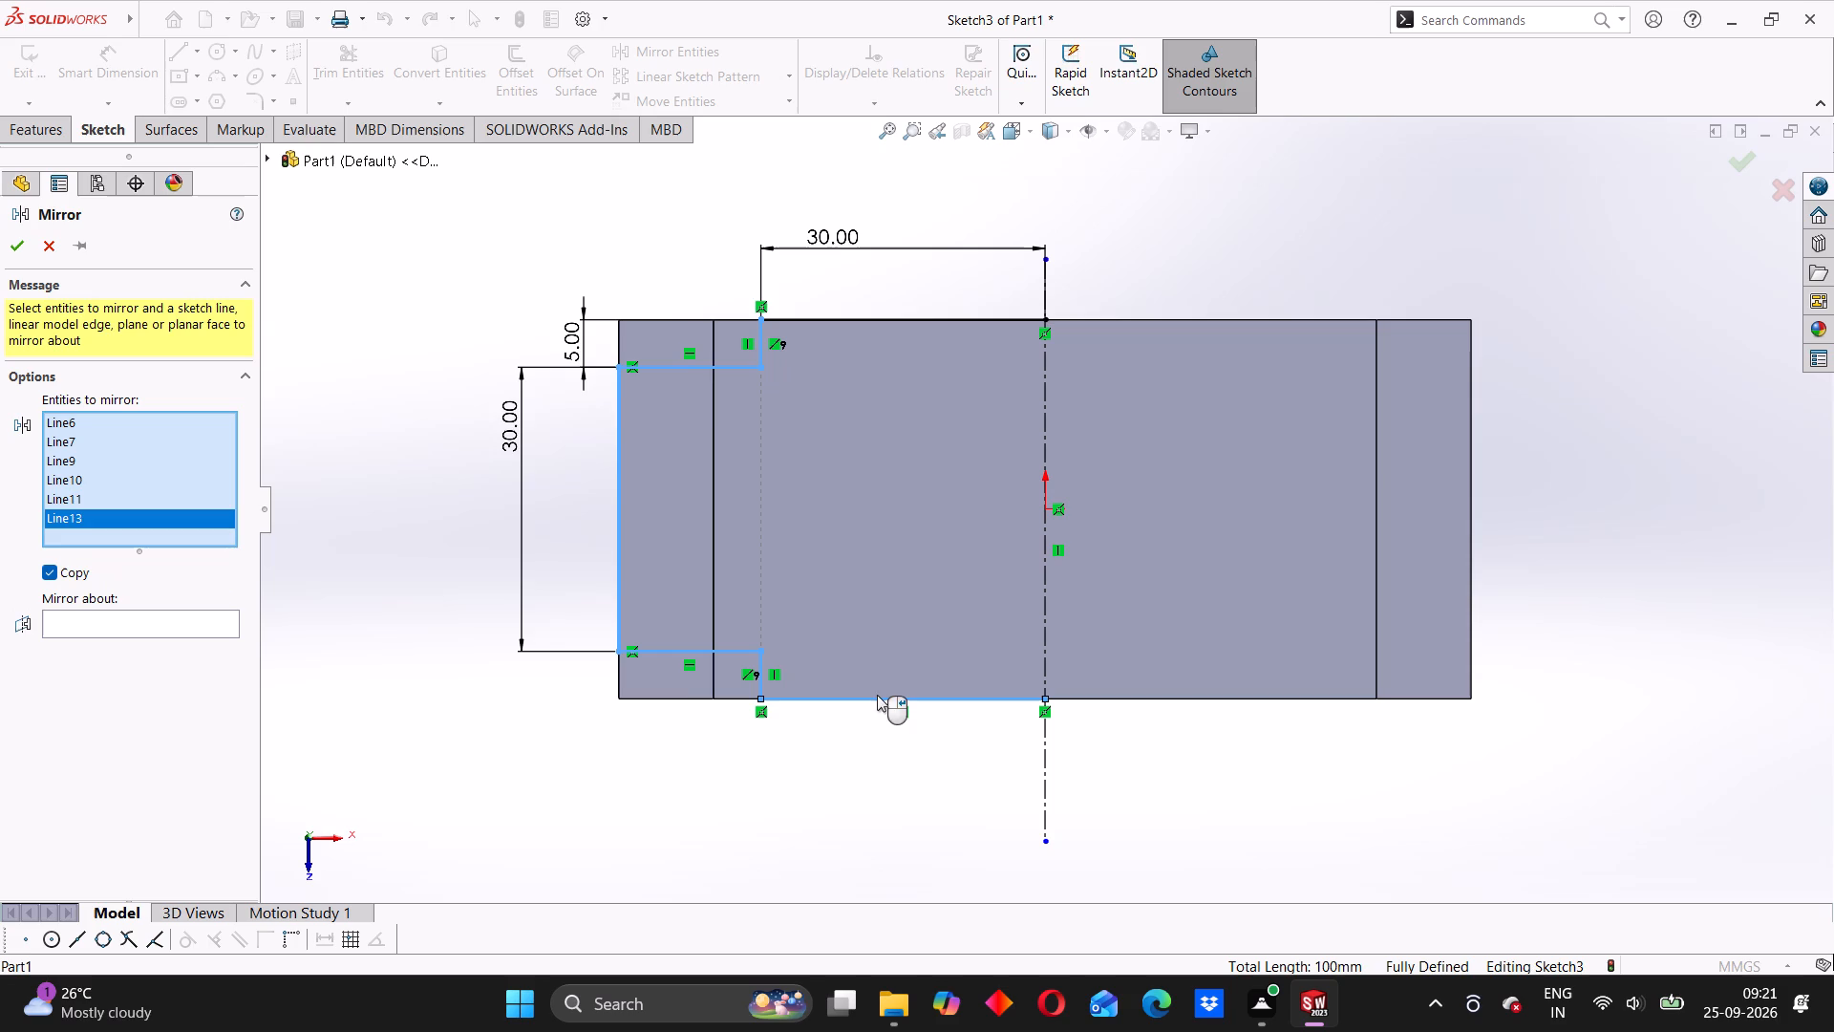
{"action": "left_click", "coordinate": [802, 315]}
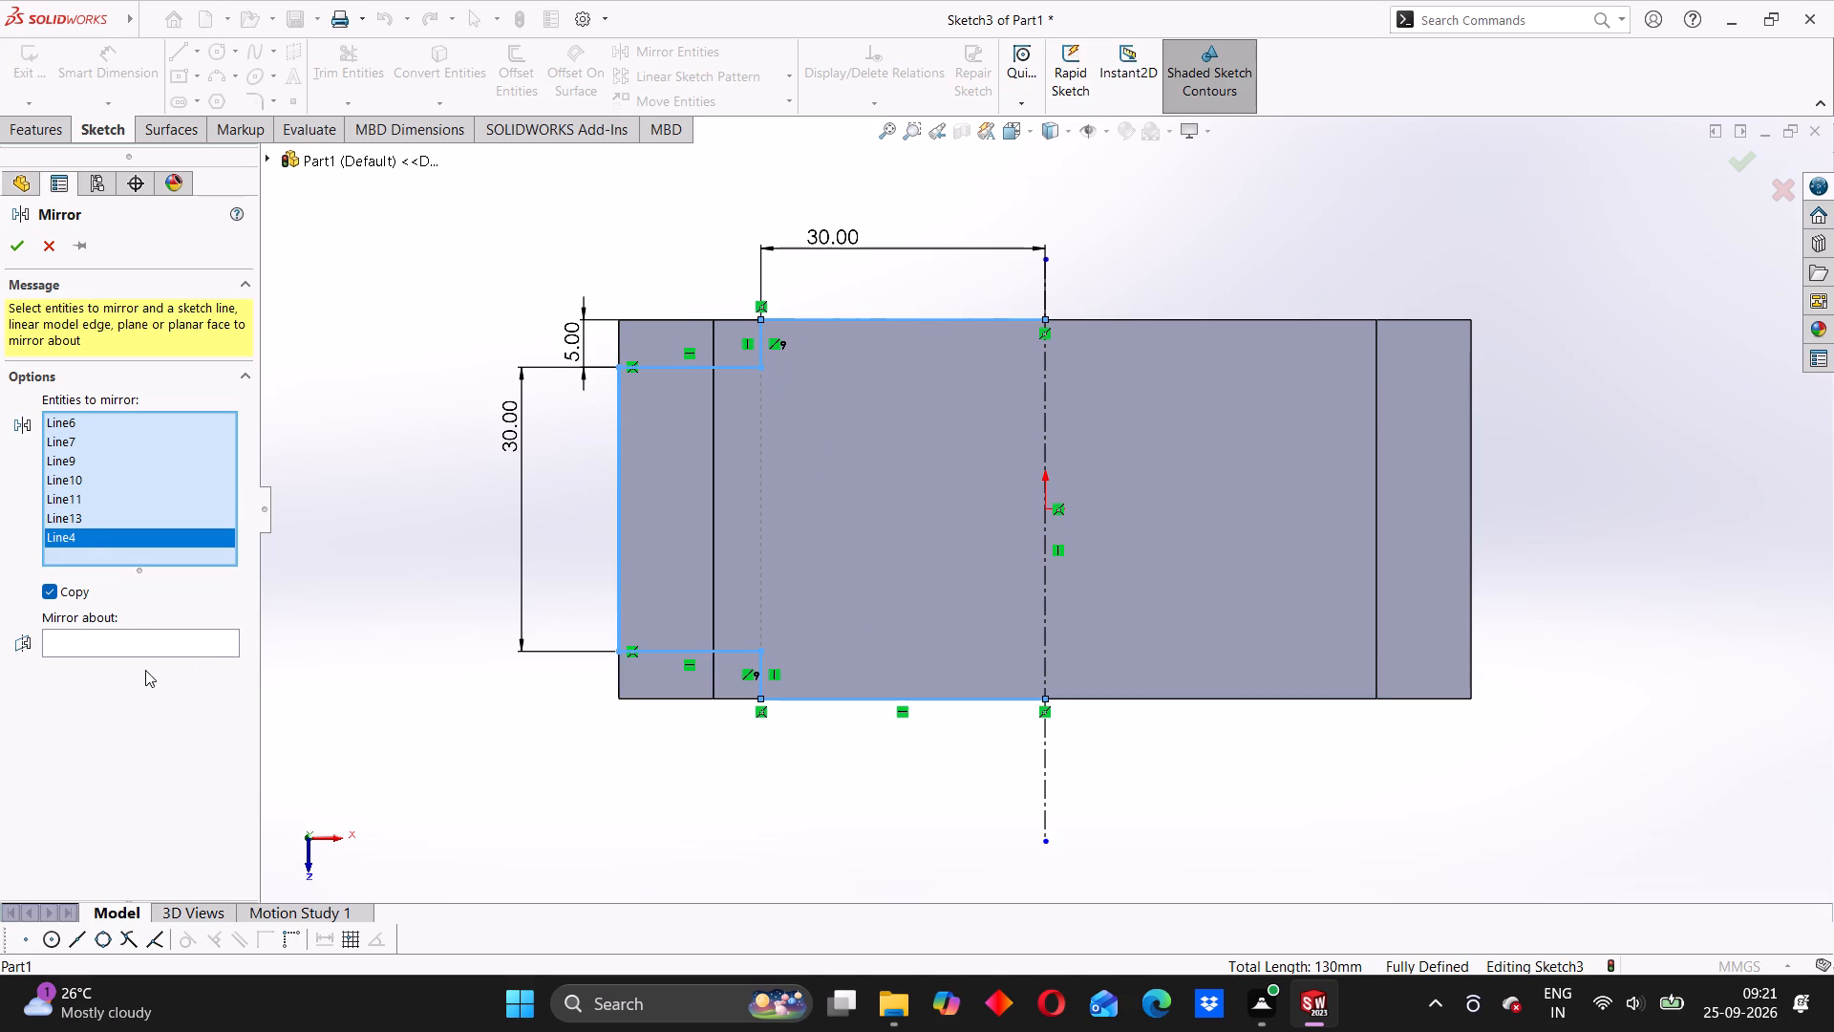
{"action": "left_click", "coordinate": [139, 654]}
{"action": "left_click", "coordinate": [157, 634]}
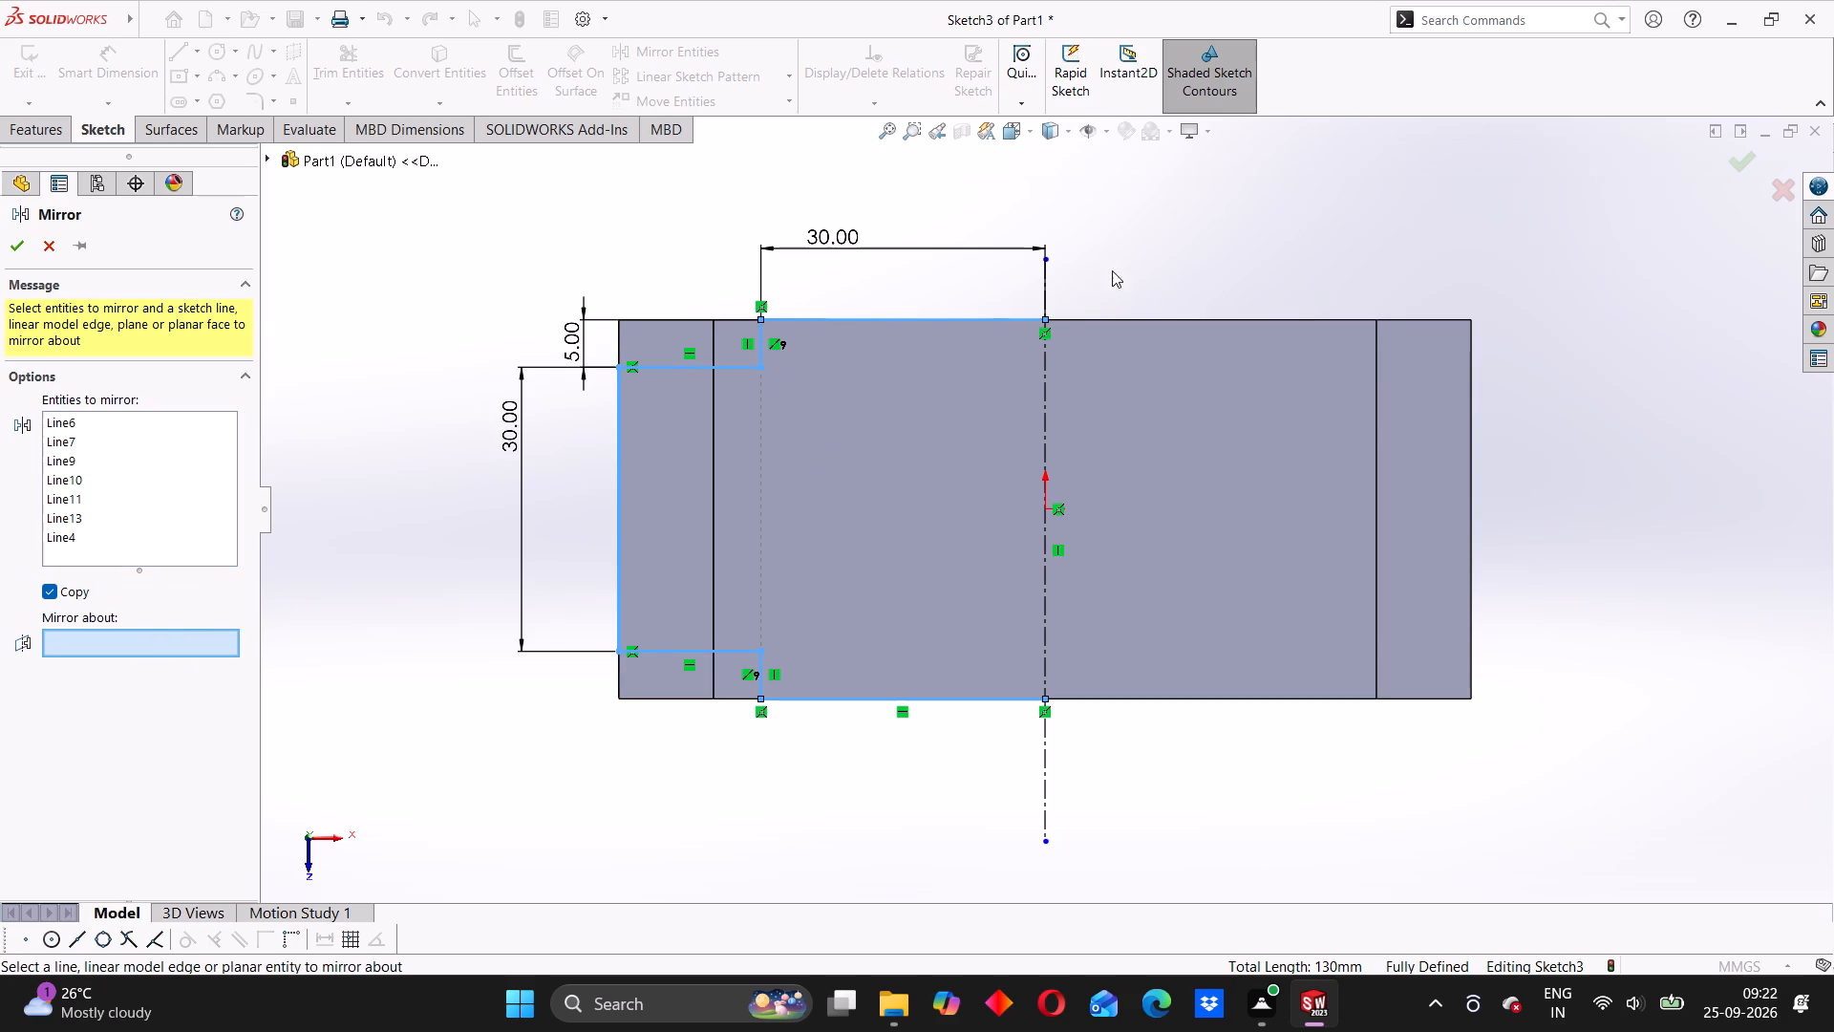
{"action": "left_click", "coordinate": [1042, 372]}
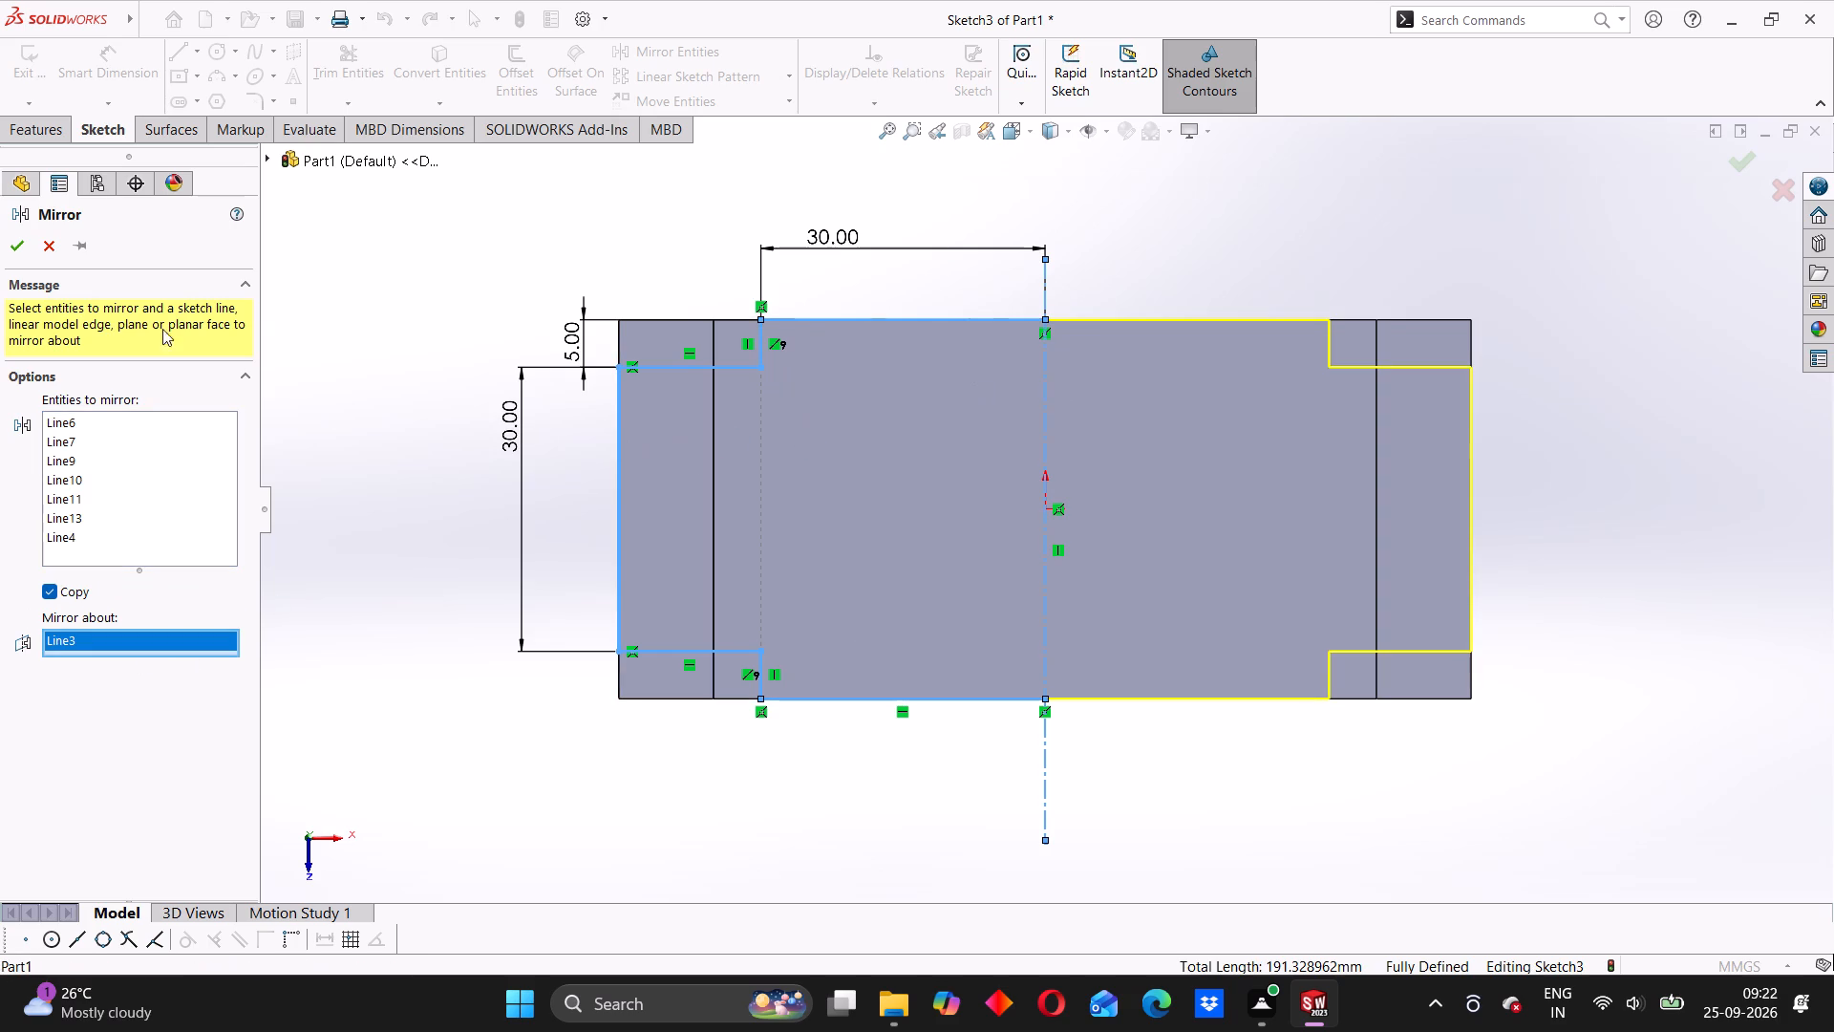
{"action": "left_click", "coordinate": [13, 245]}
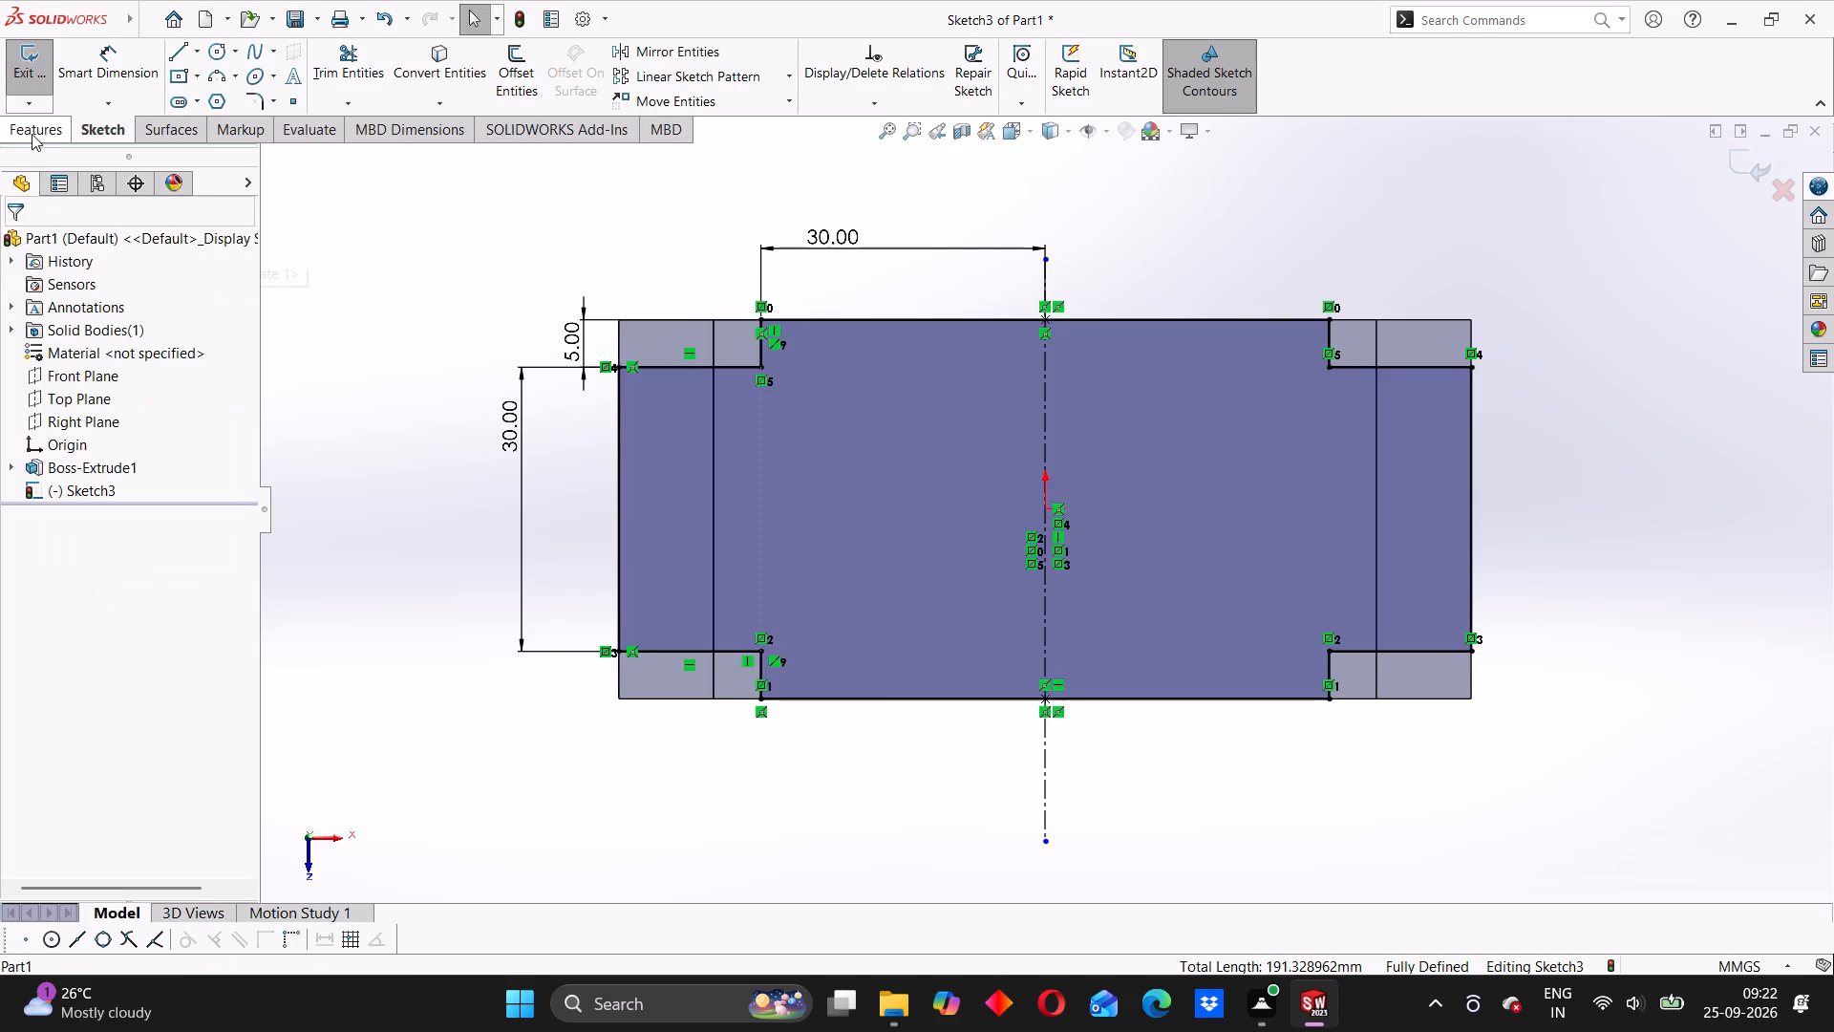
Cut-extrude the outline 40 mm blind with the side to cut flipped, removing the block's four corners outside it.
{"action": "left_click", "coordinate": [32, 134]}
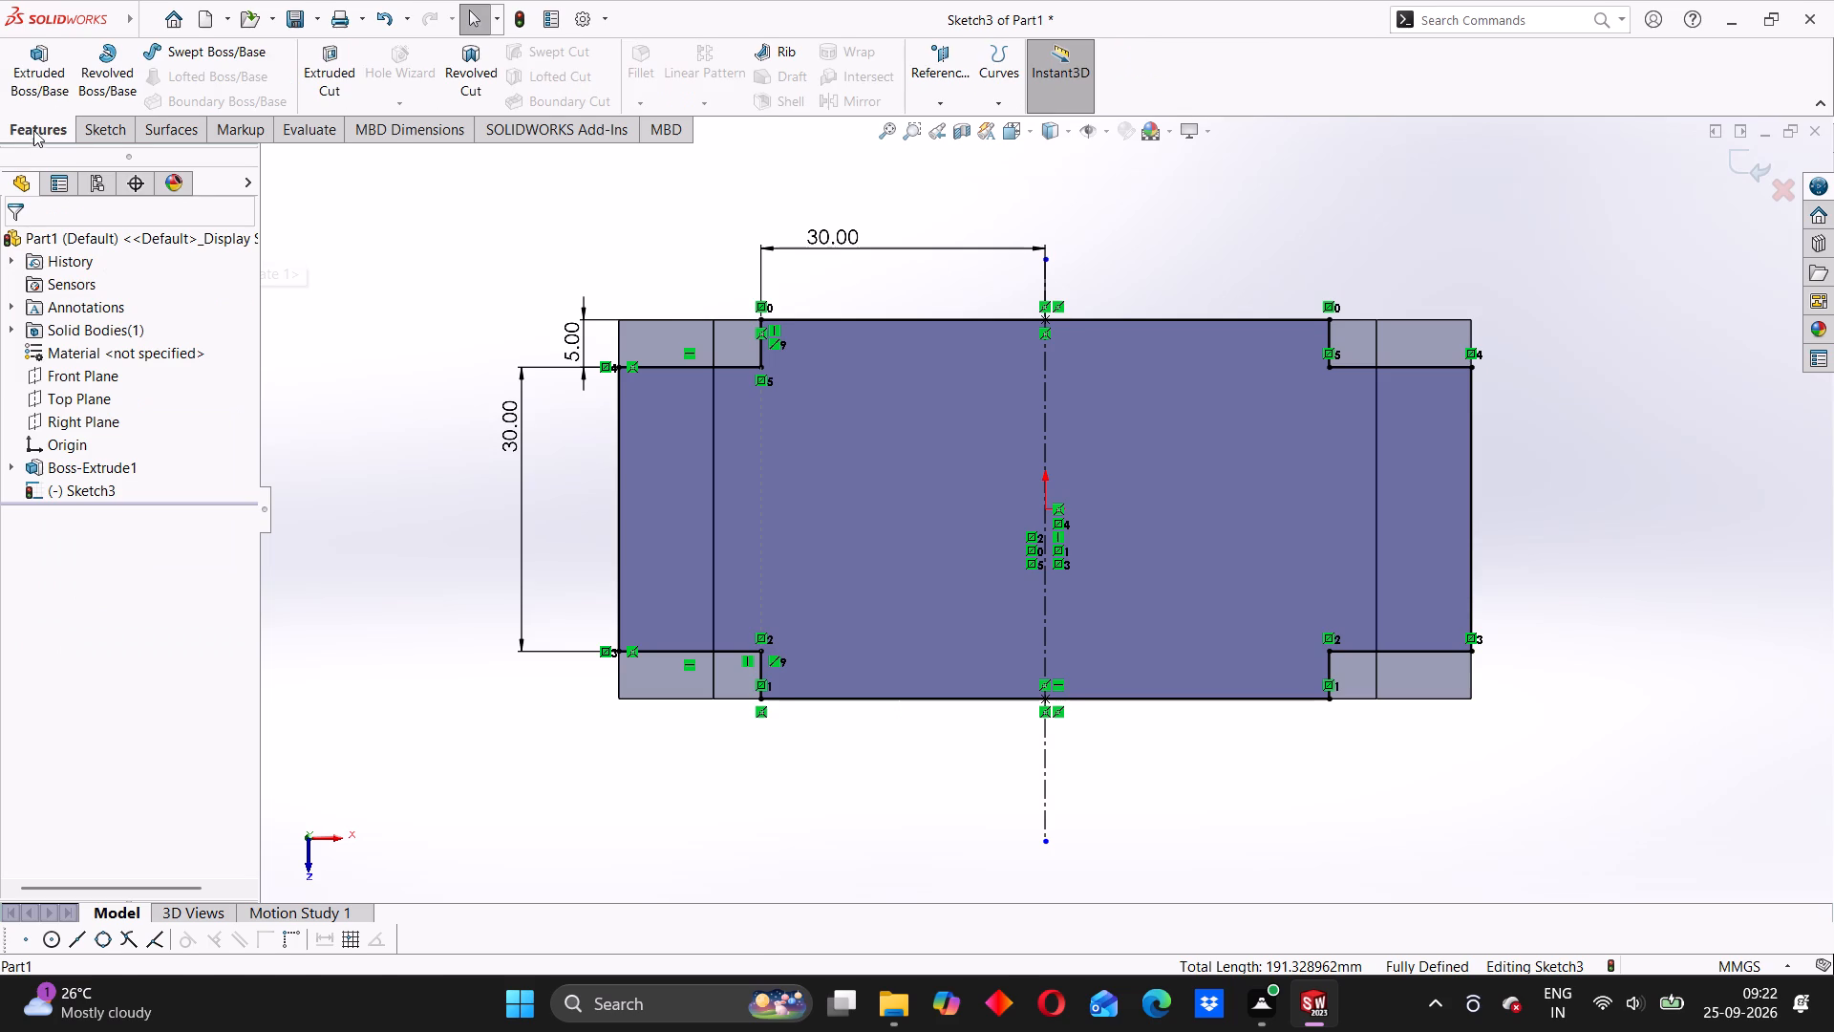
{"action": "left_click", "coordinate": [309, 63]}
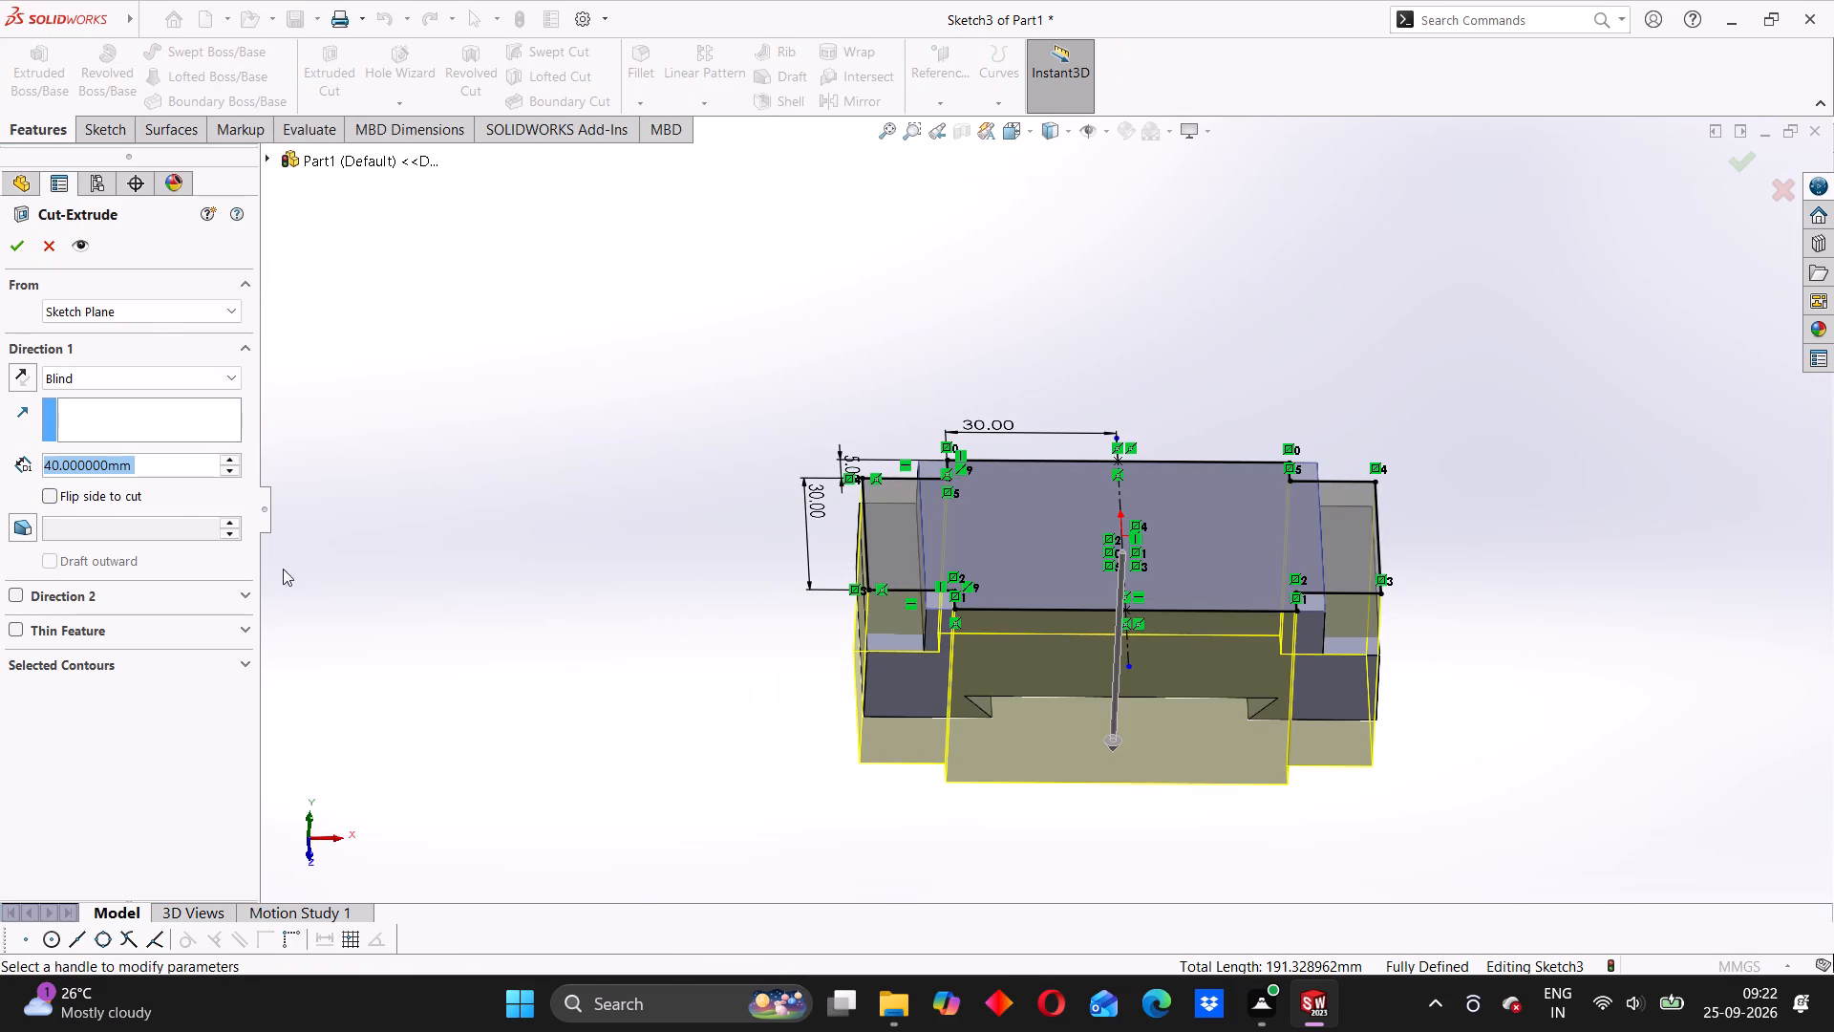
{"action": "left_click", "coordinate": [49, 495]}
{"action": "middle_click_drag", "start_coordinate": [524, 503], "coordinate": [565, 534]}
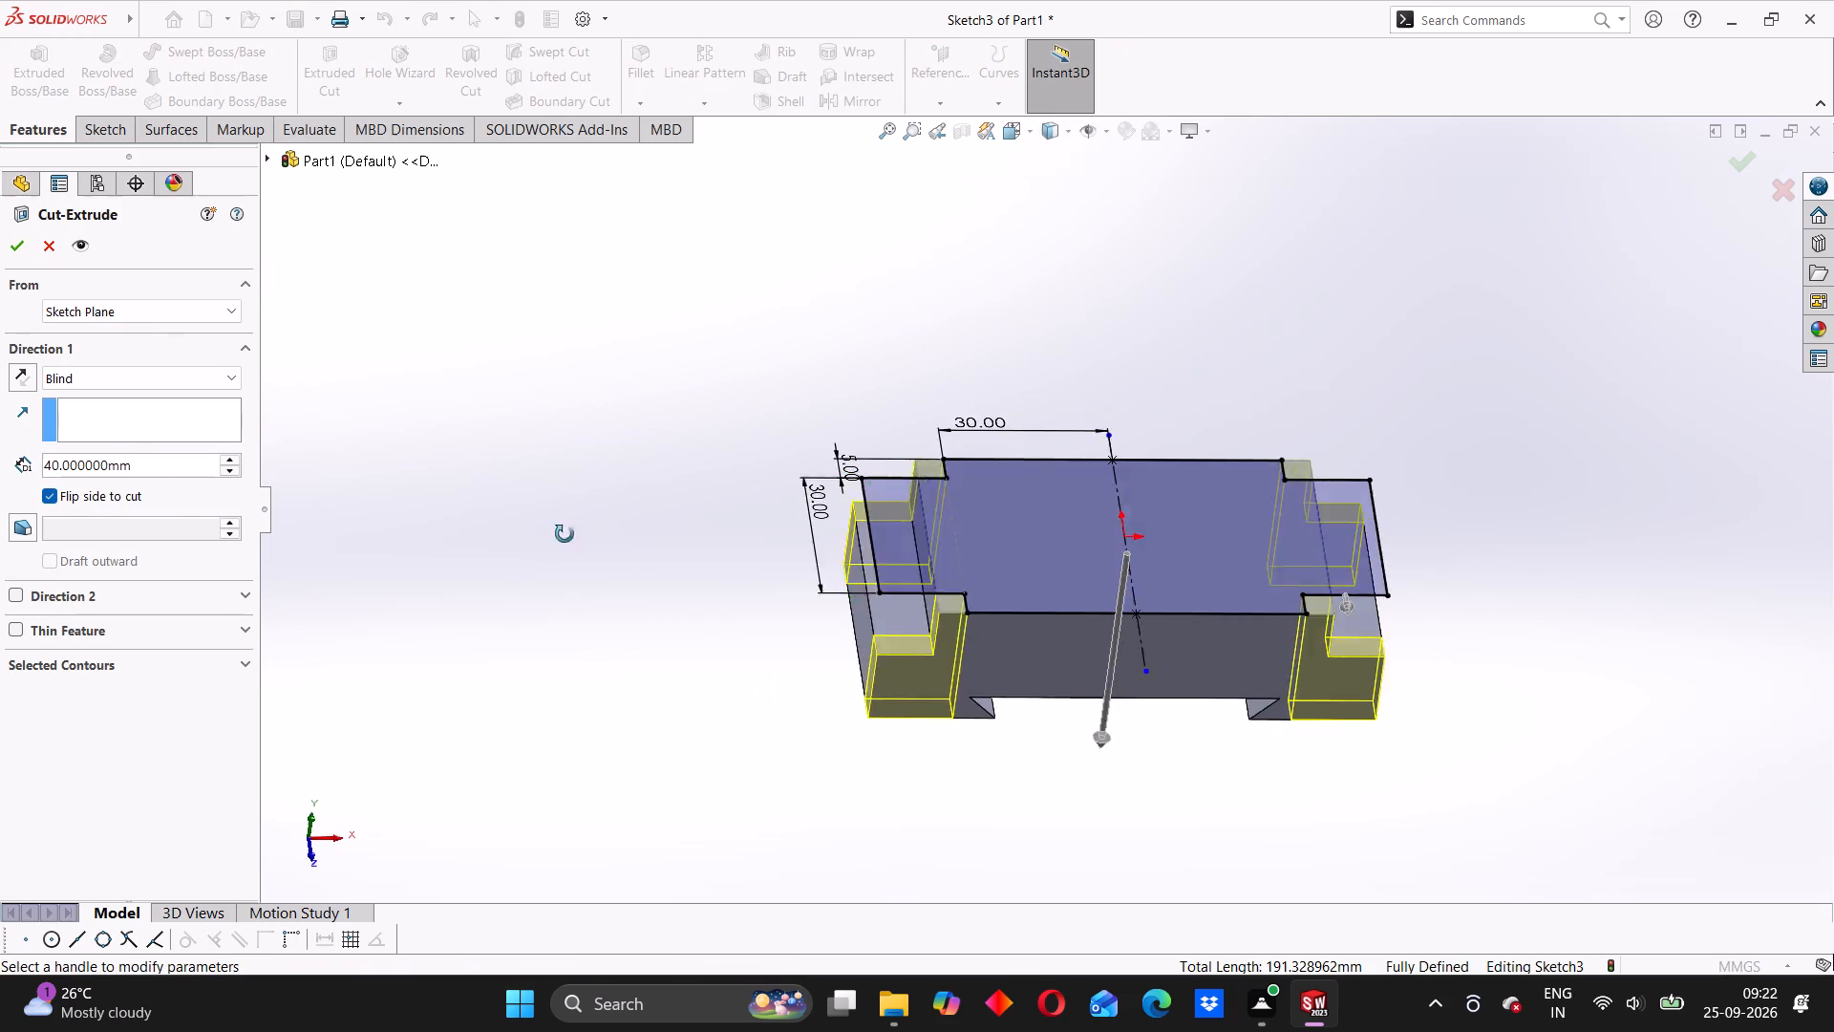
{"action": "middle_click_drag", "start_coordinate": [565, 534], "coordinate": [521, 662]}
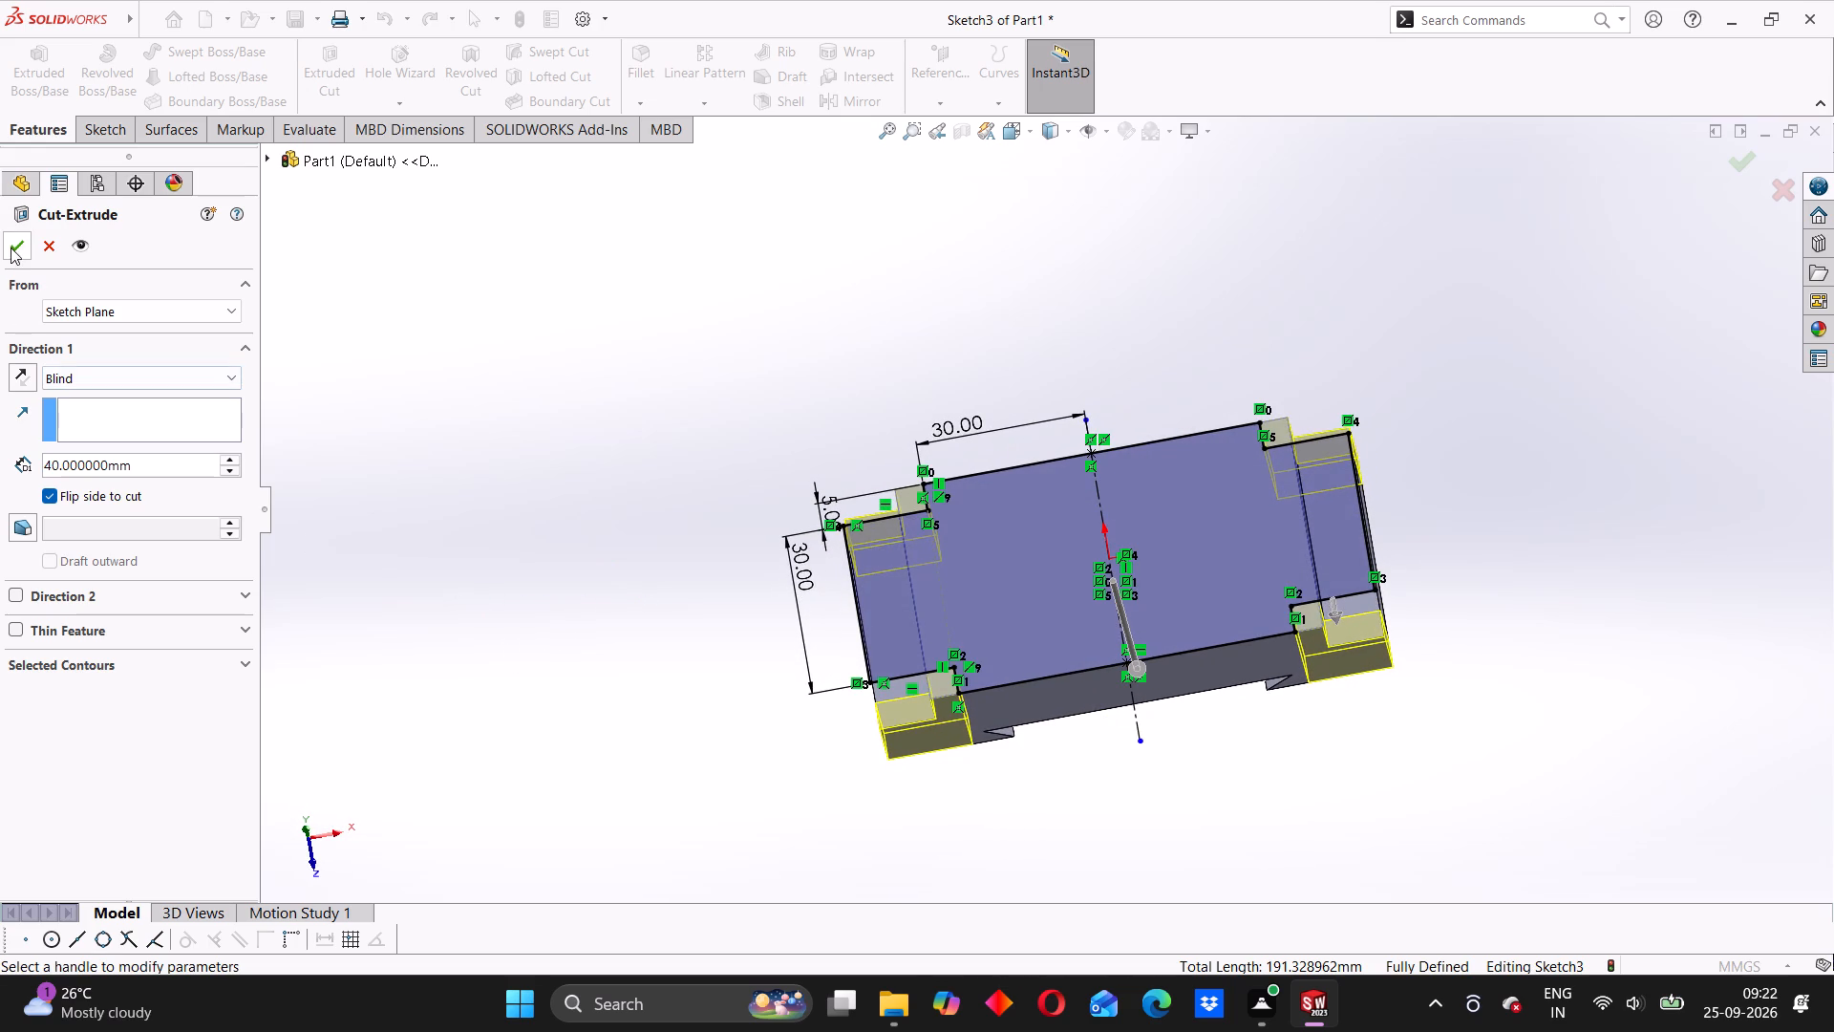
{"action": "left_click", "coordinate": [11, 247]}
{"action": "middle_click_drag", "start_coordinate": [821, 719], "coordinate": [894, 548]}
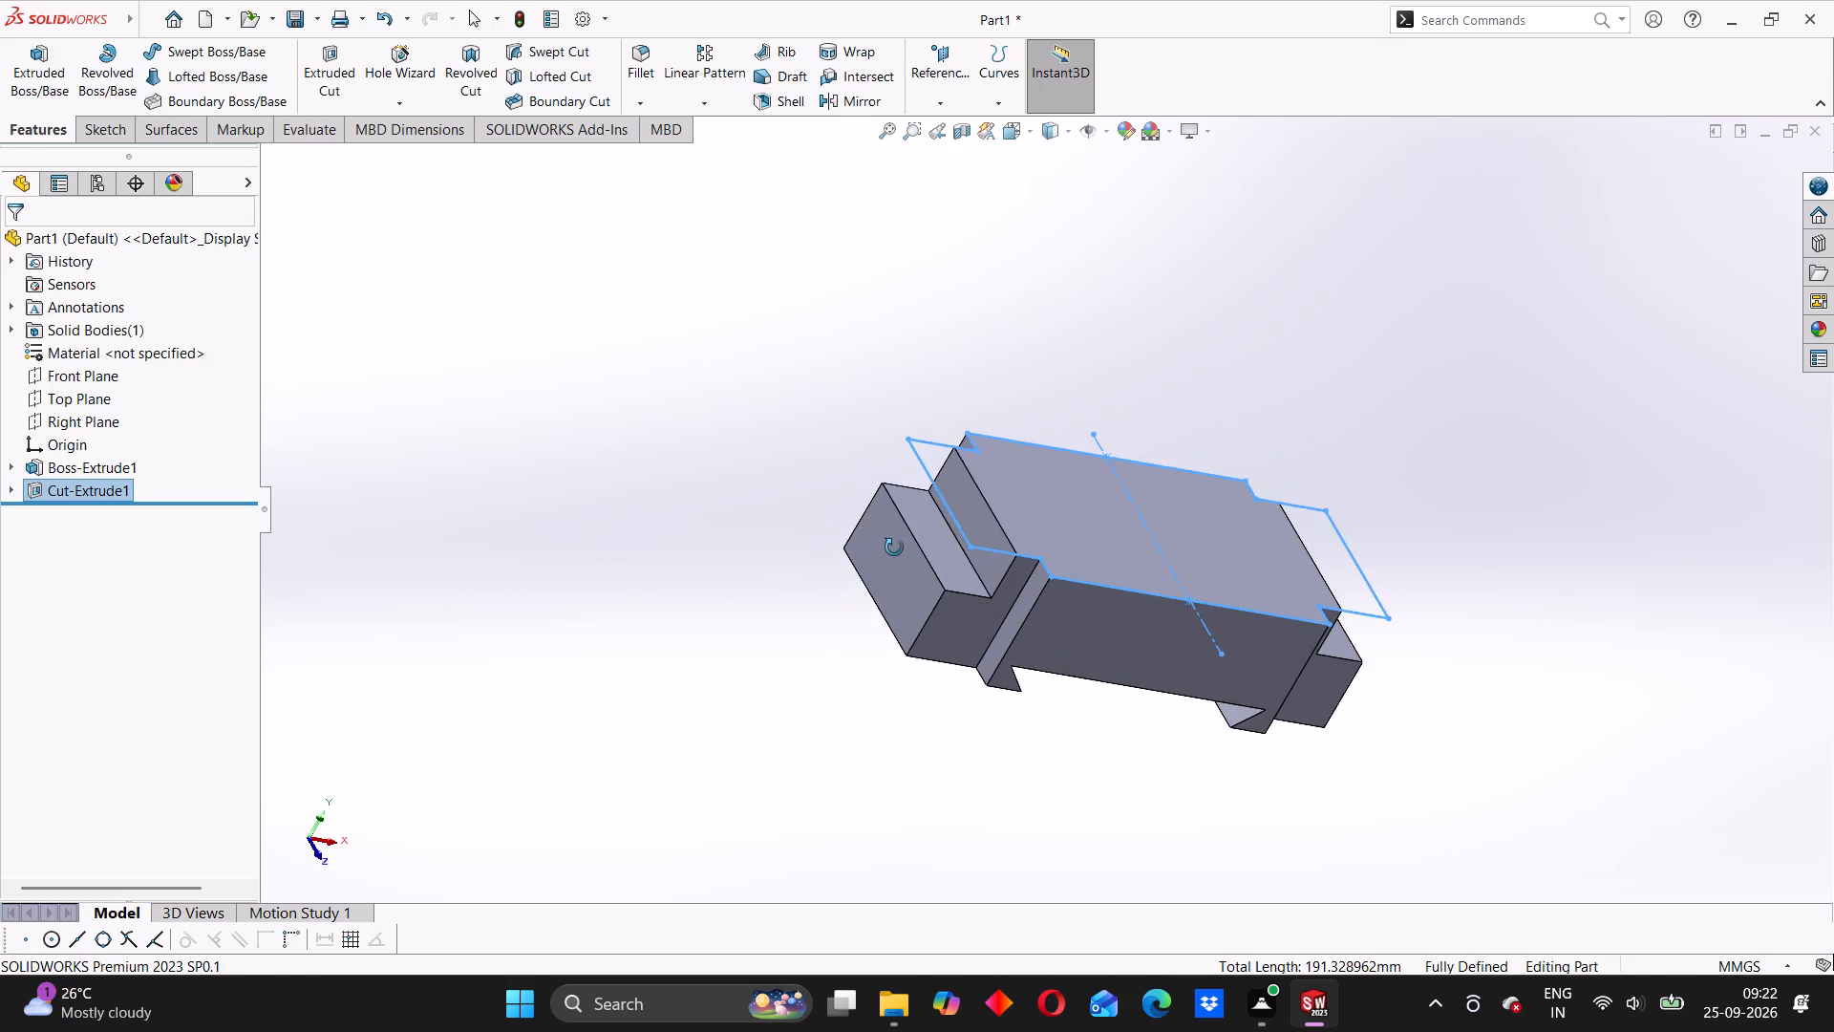
{"action": "middle_click_drag", "start_coordinate": [894, 548], "coordinate": [854, 608]}
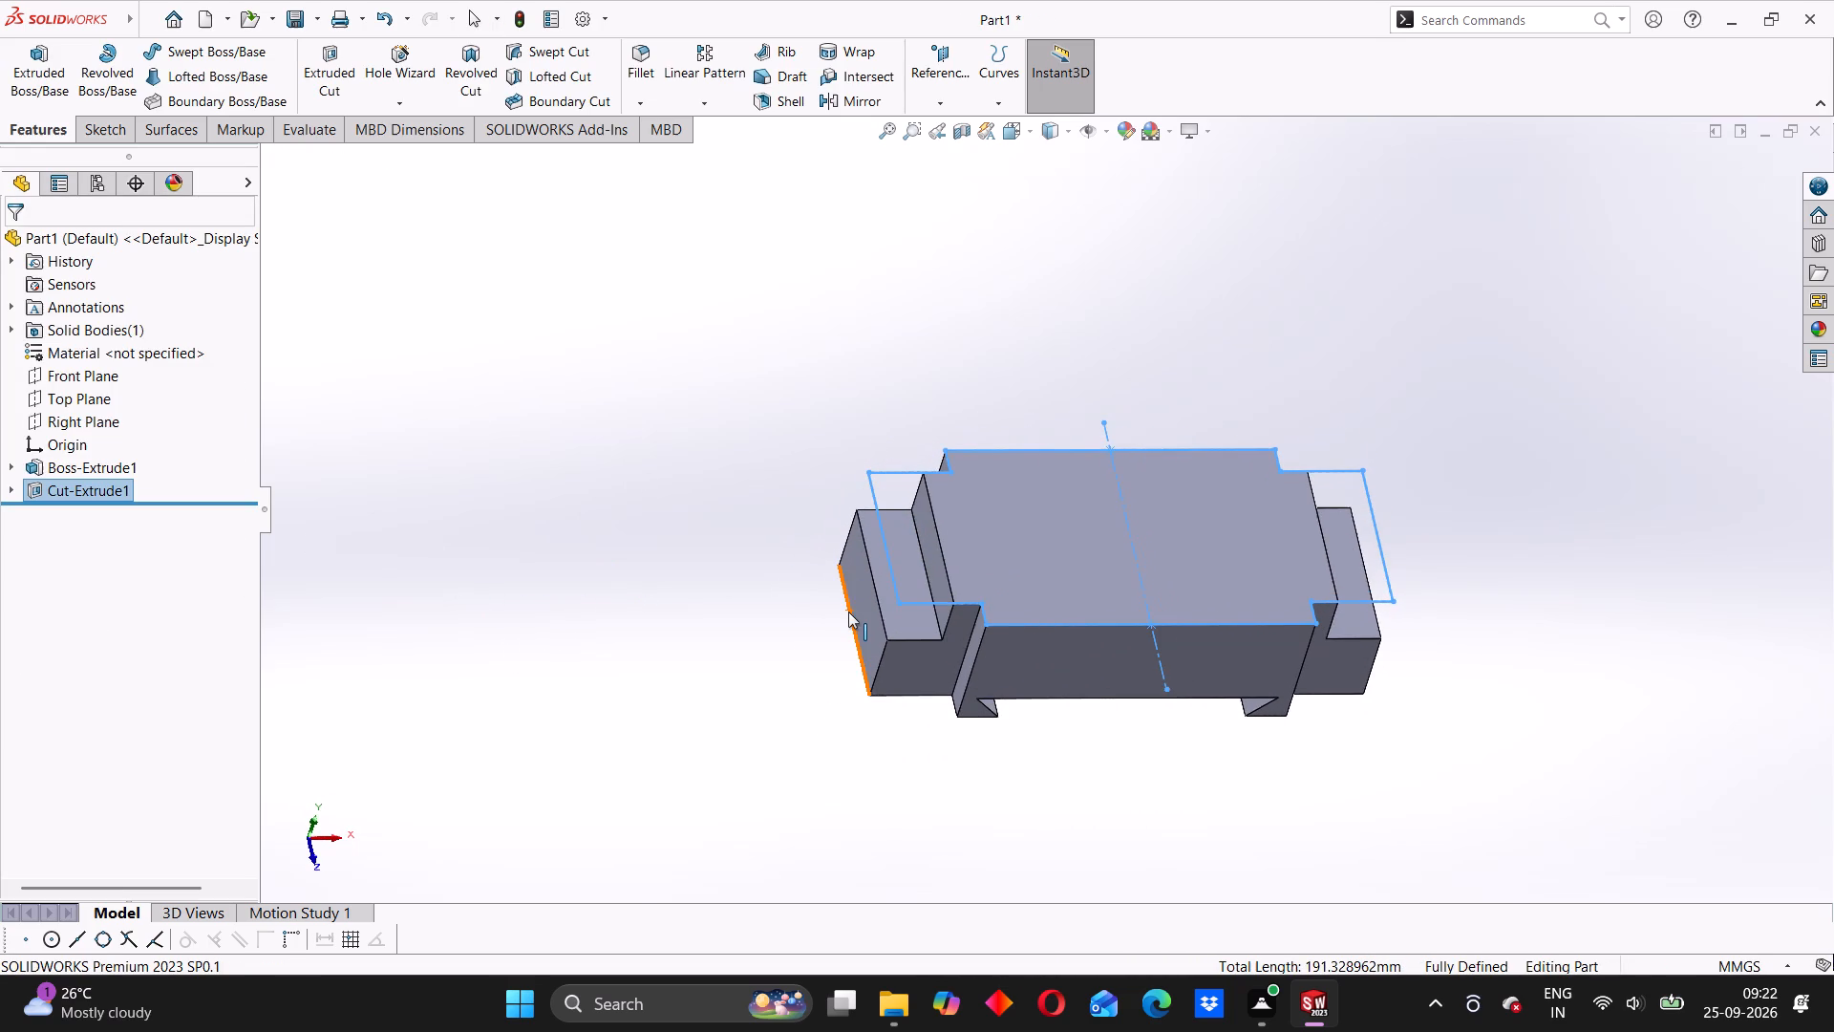
{"action": "left_click", "coordinate": [816, 662]}
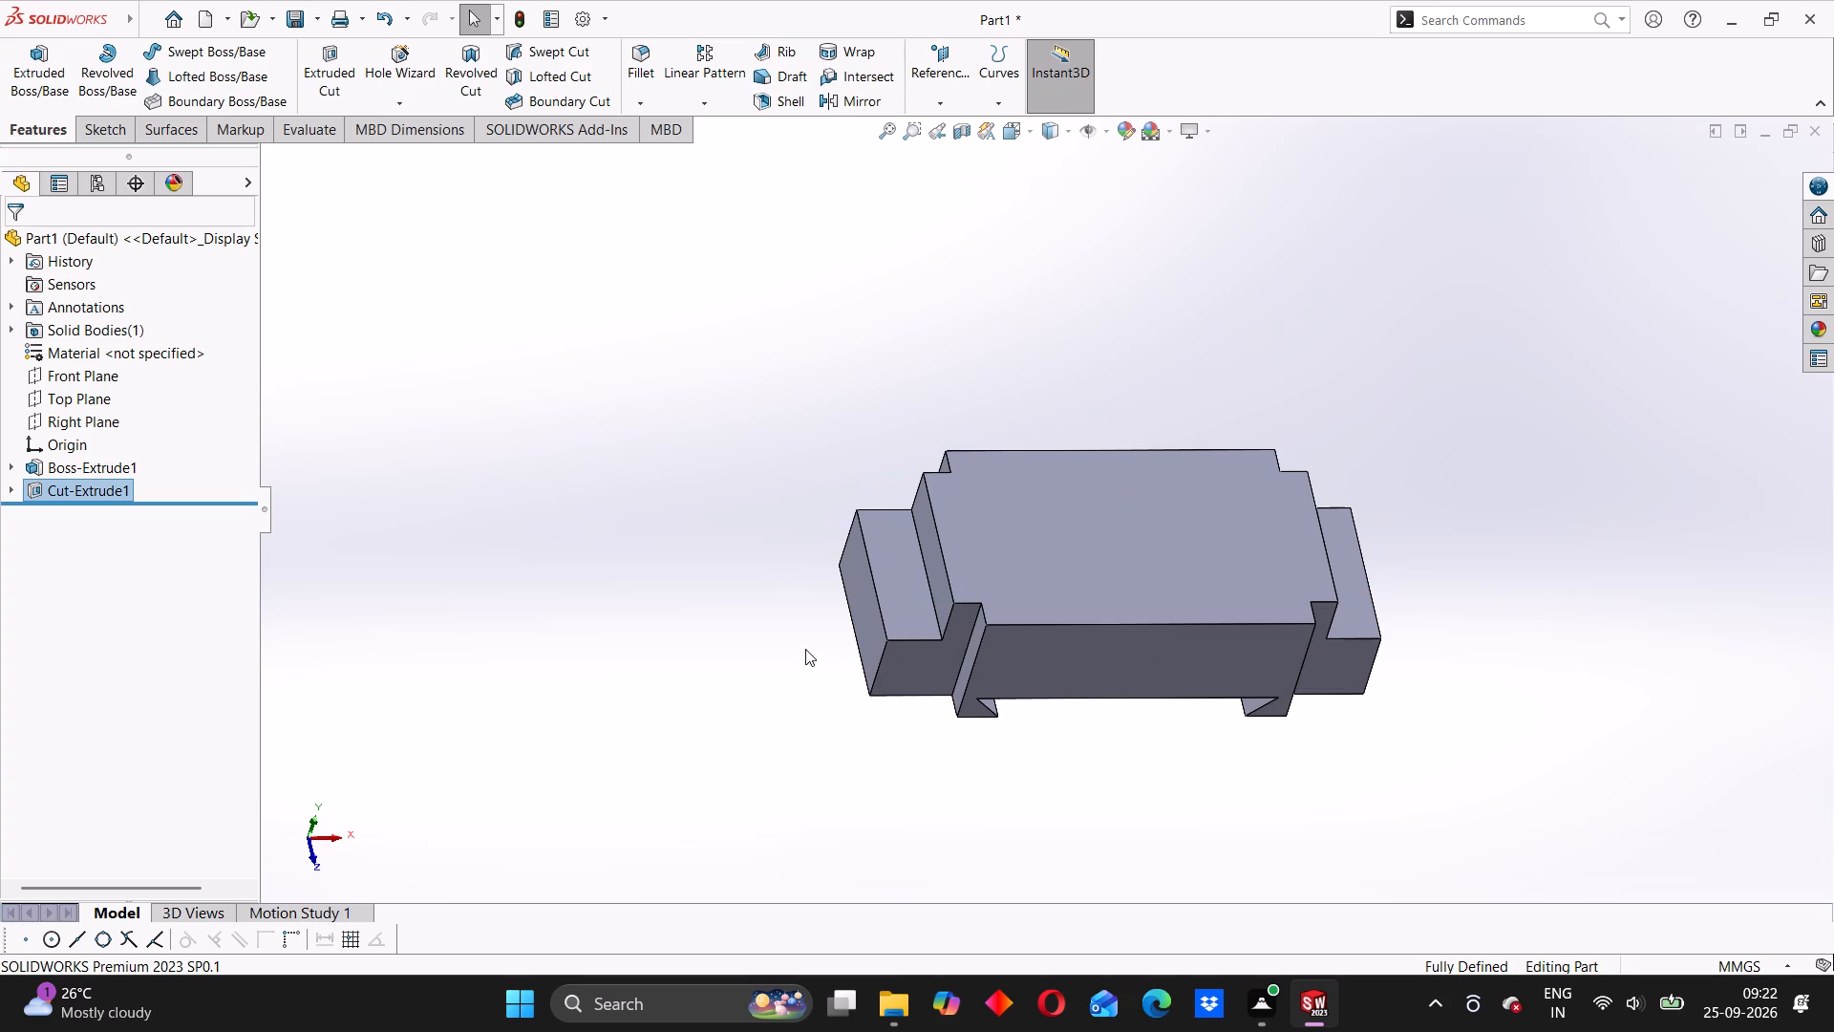
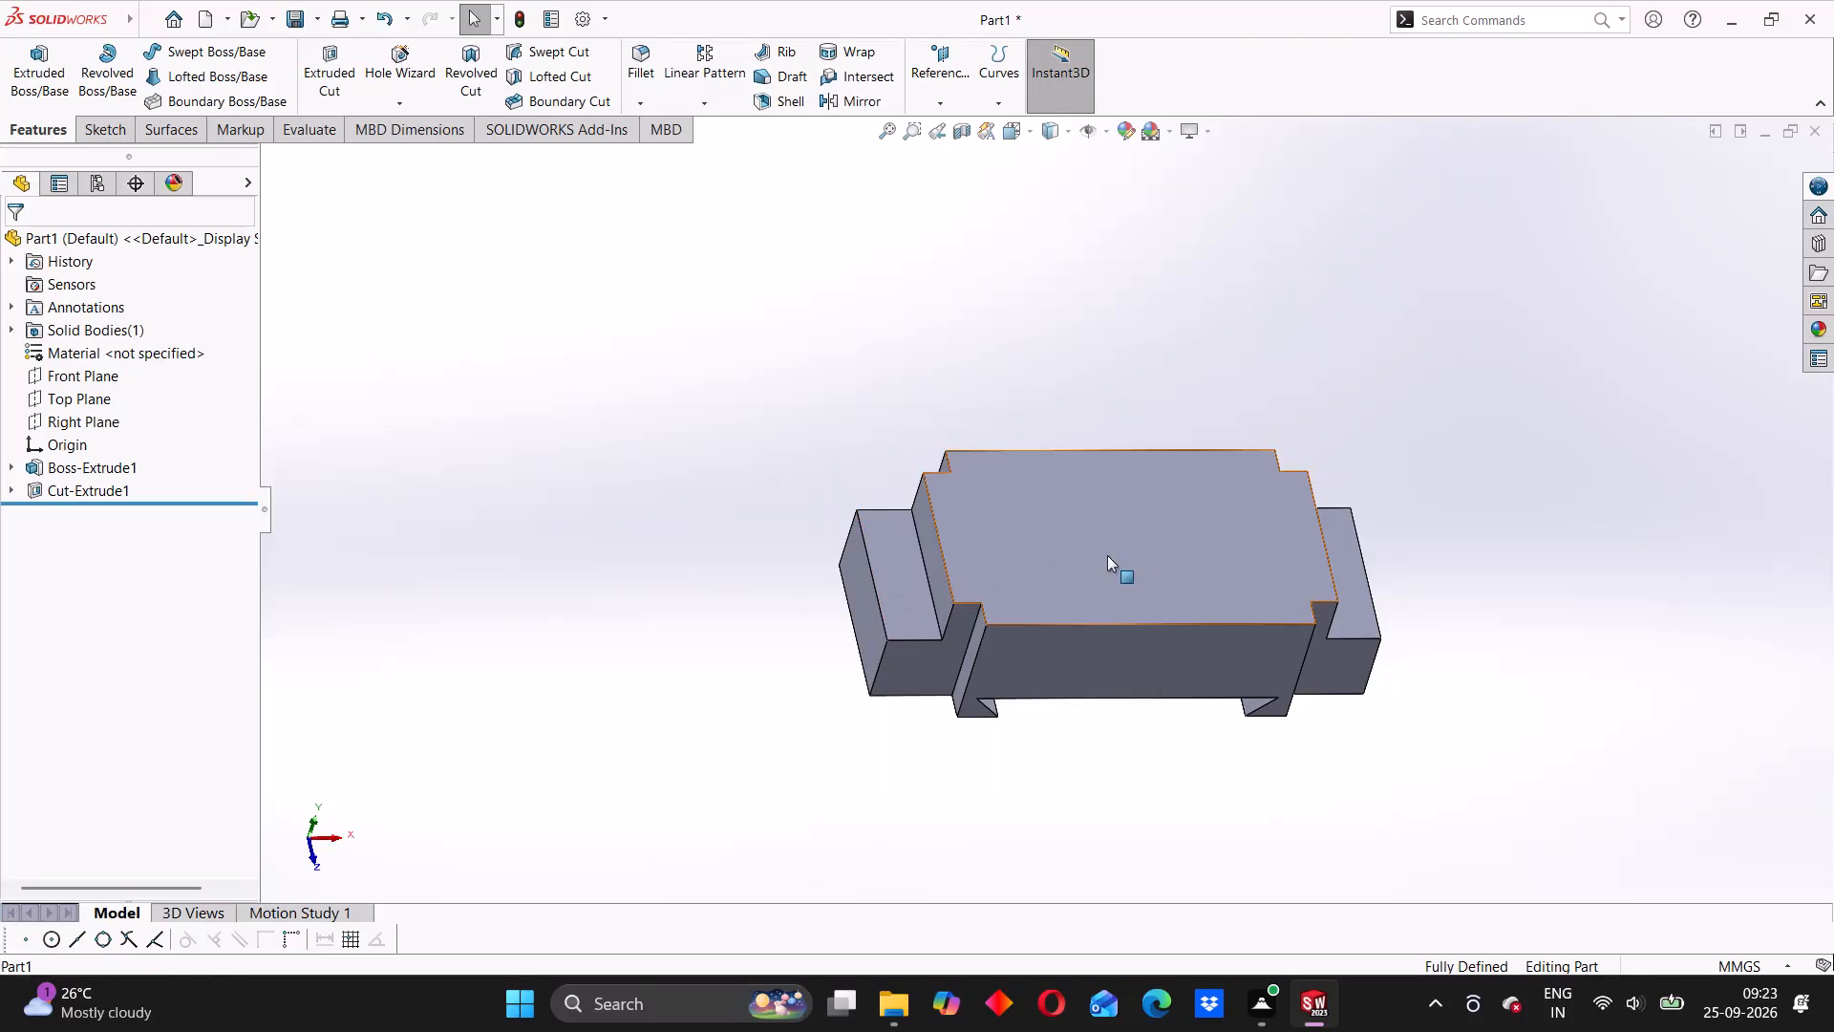
Start a sketch on the block's large top face and draw a circle of about 2.5 mm radius below the upper-left corner notch.
{"action": "left_click", "coordinate": [1184, 497]}
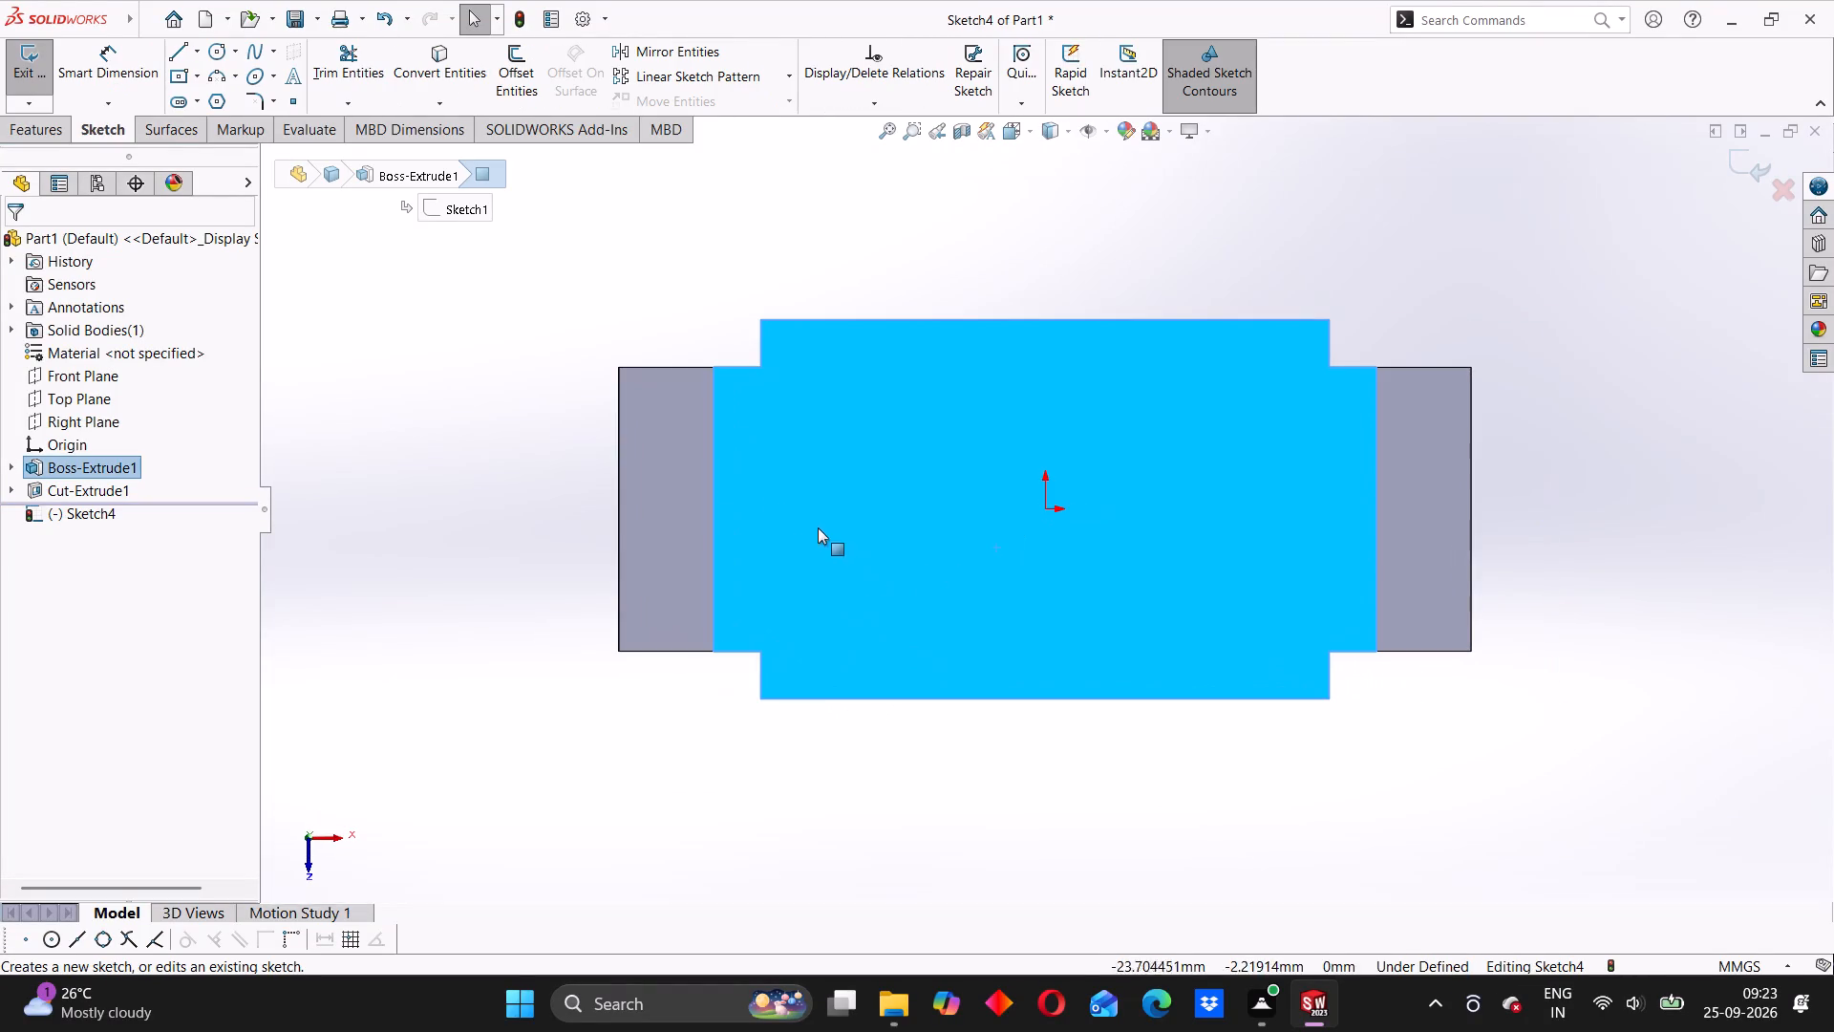
{"action": "left_click", "coordinate": [209, 52]}
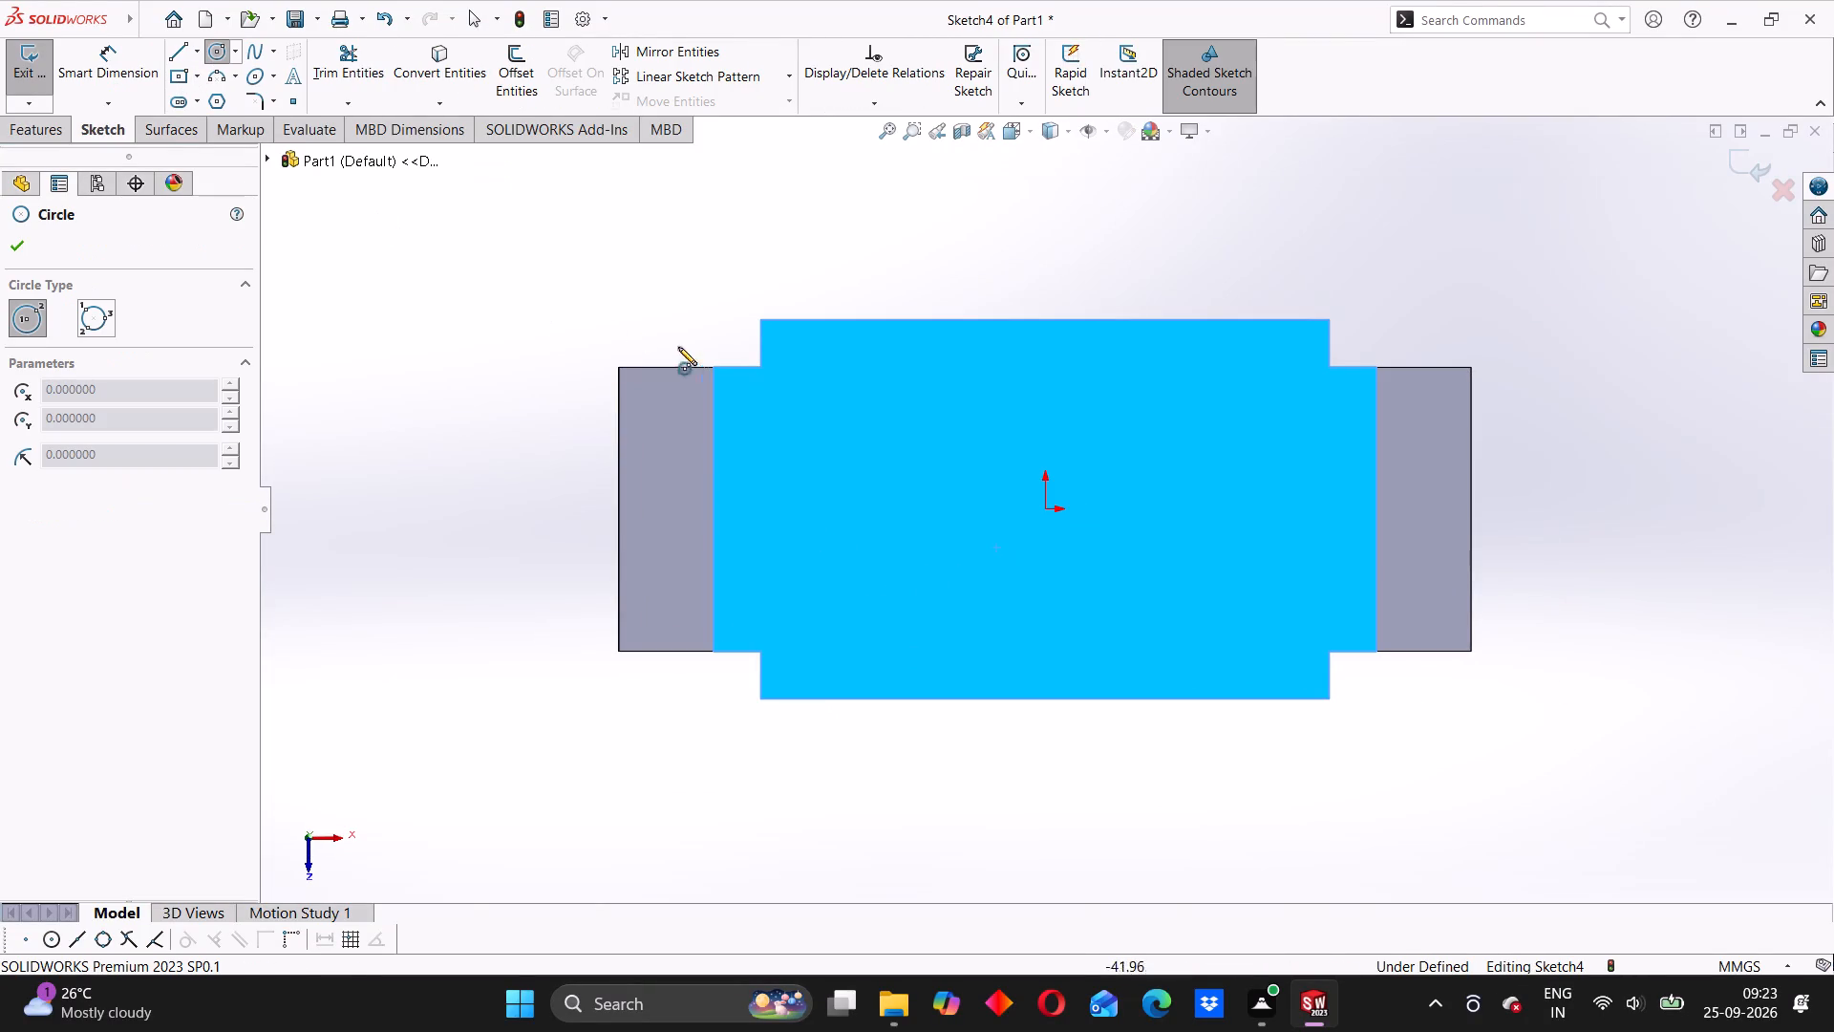
{"action": "left_click", "coordinate": [760, 416]}
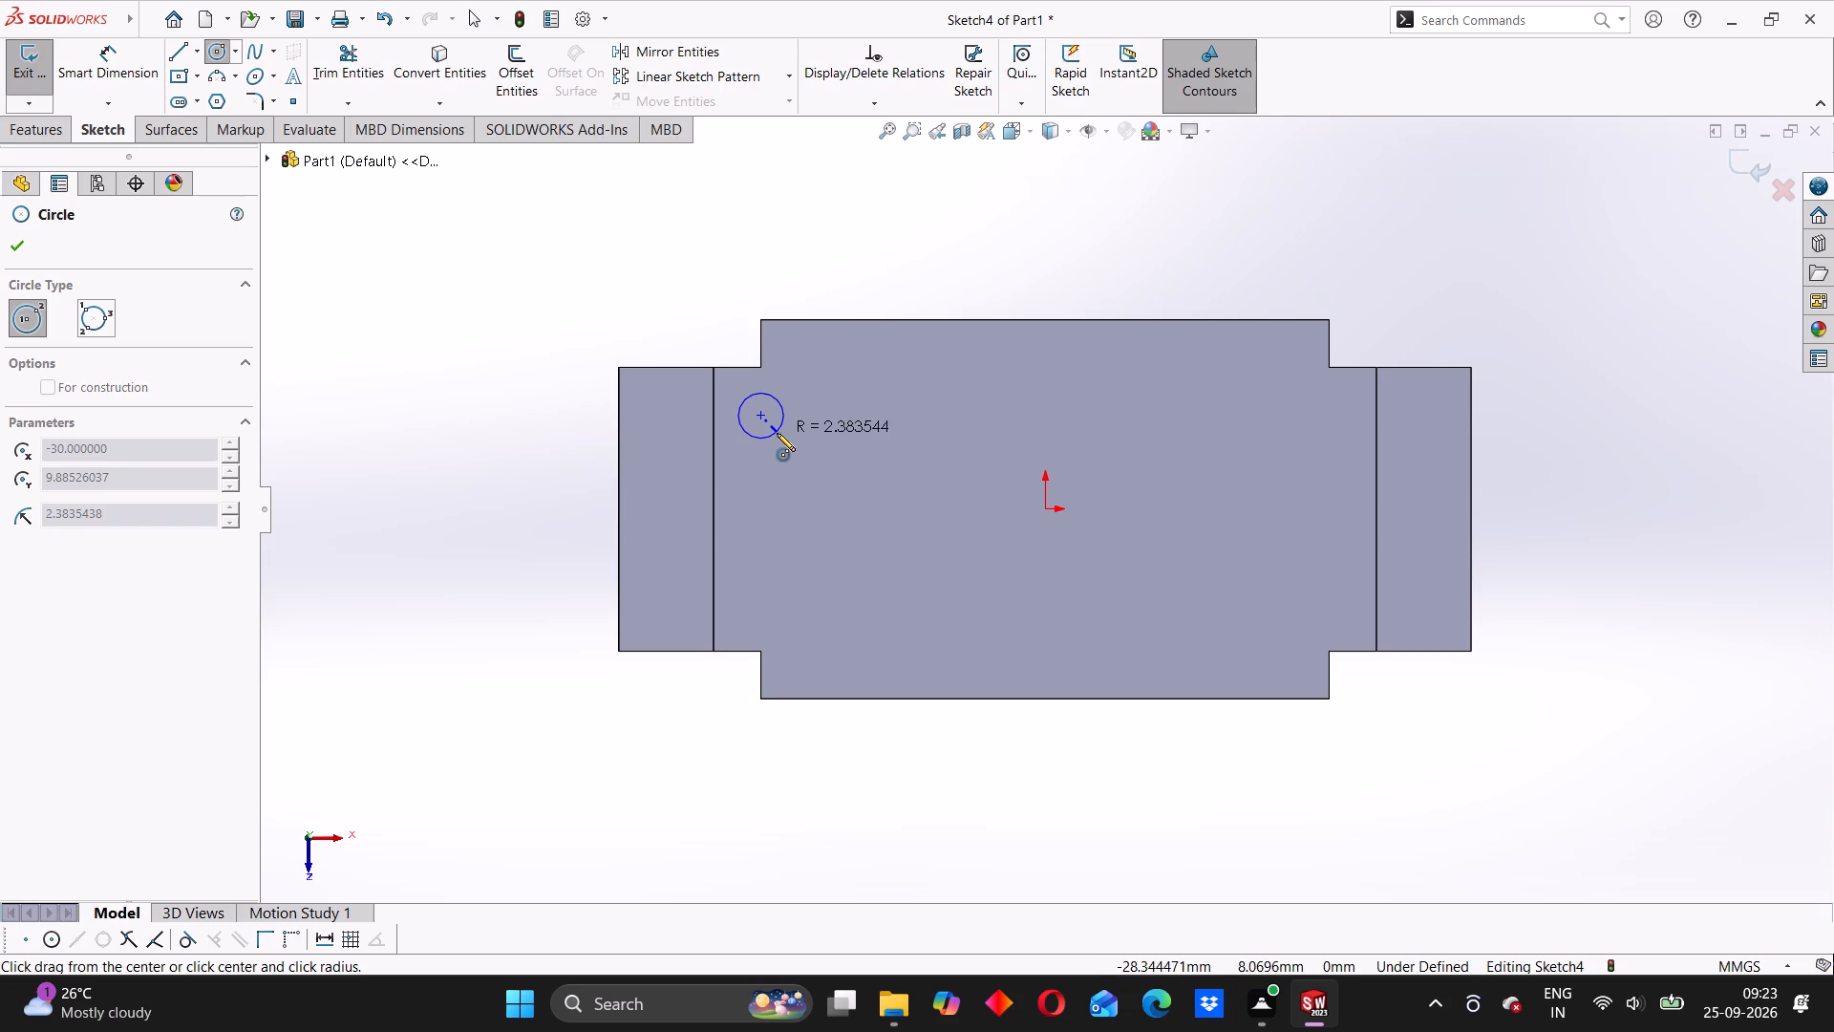
{"action": "left_click", "coordinate": [777, 434]}
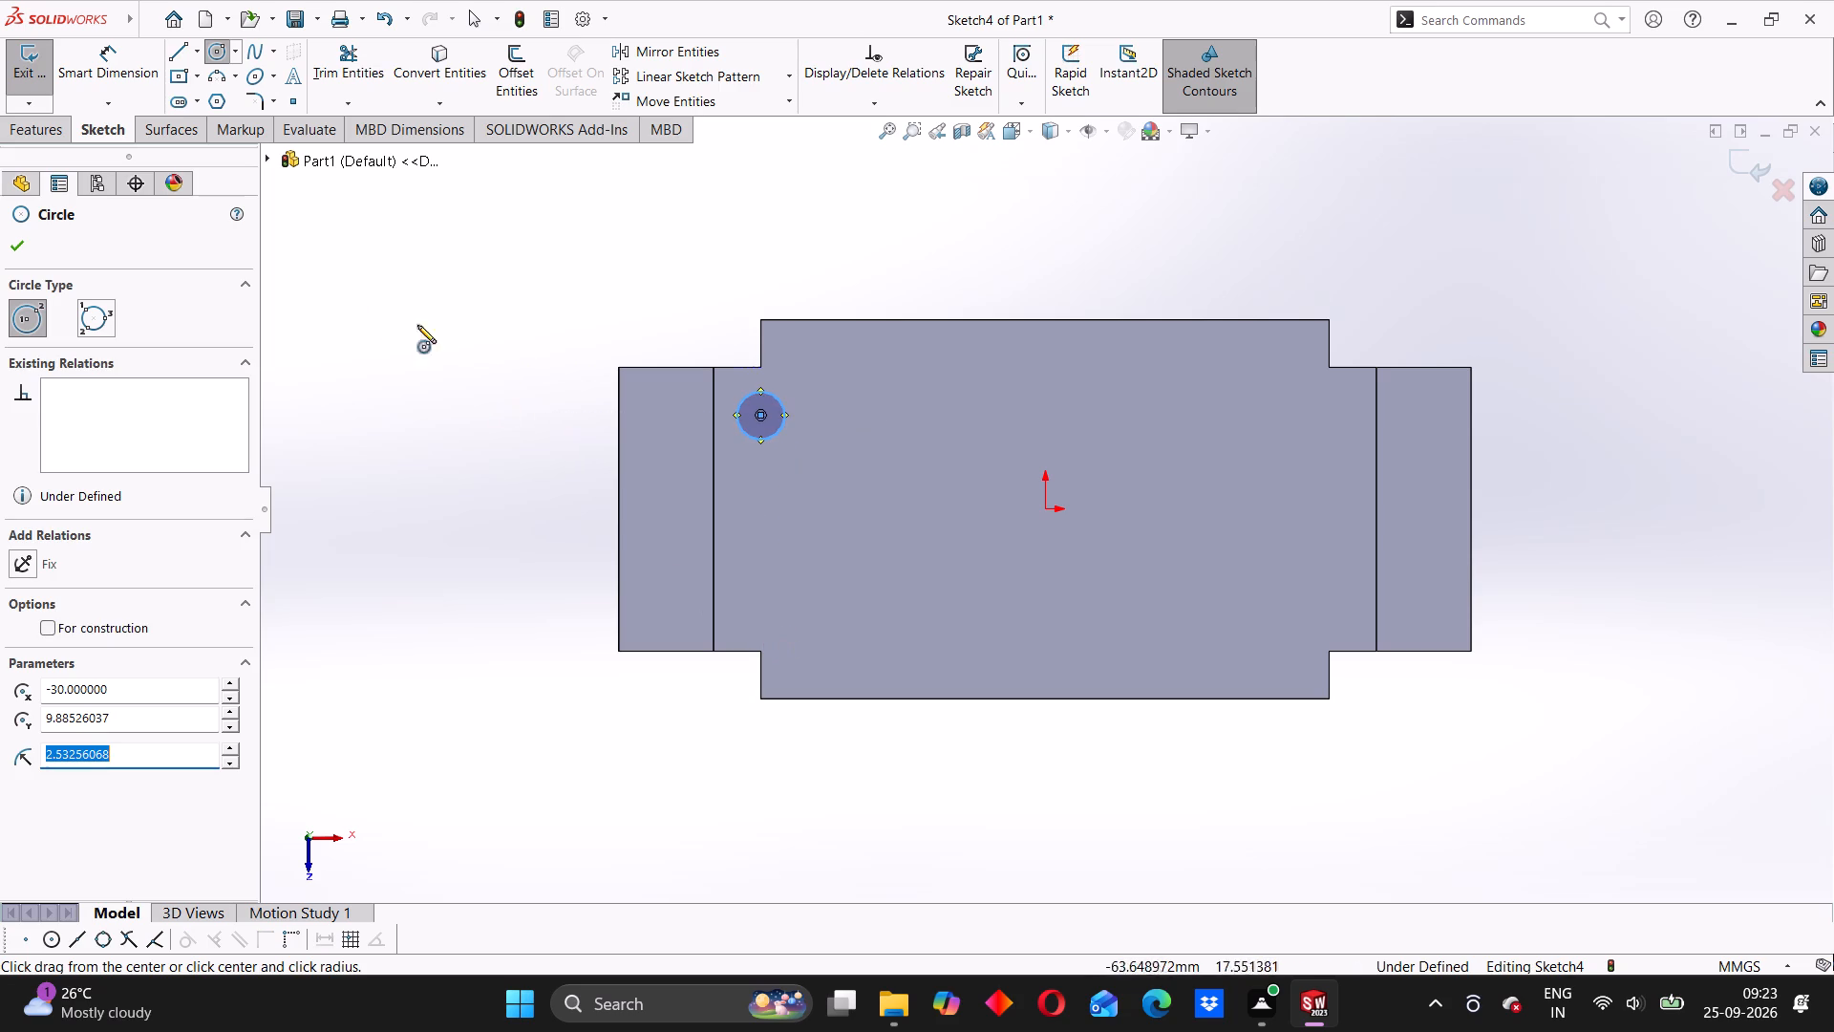
Draw a horizontal centerline about 96 mm long through the origin, extending past both ends of the part.
{"action": "left_click", "coordinate": [200, 49]}
{"action": "left_click", "coordinate": [200, 104]}
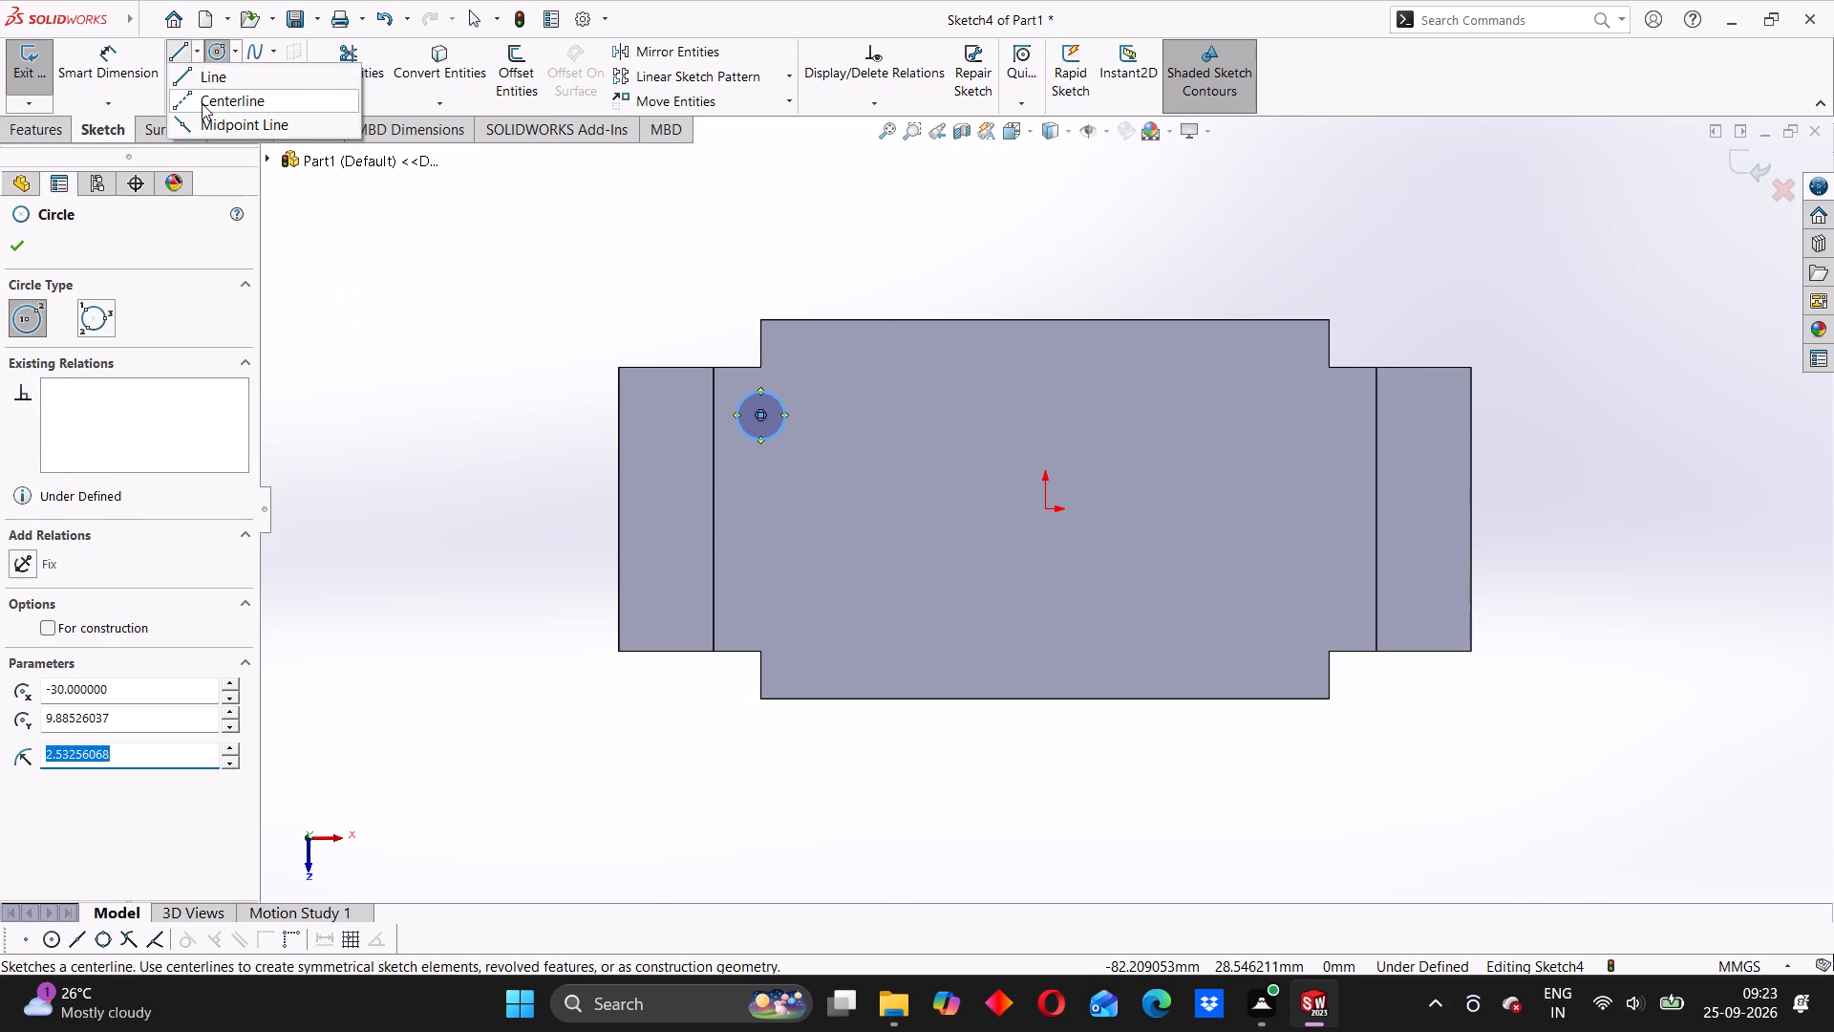
{"action": "left_click", "coordinate": [586, 506]}
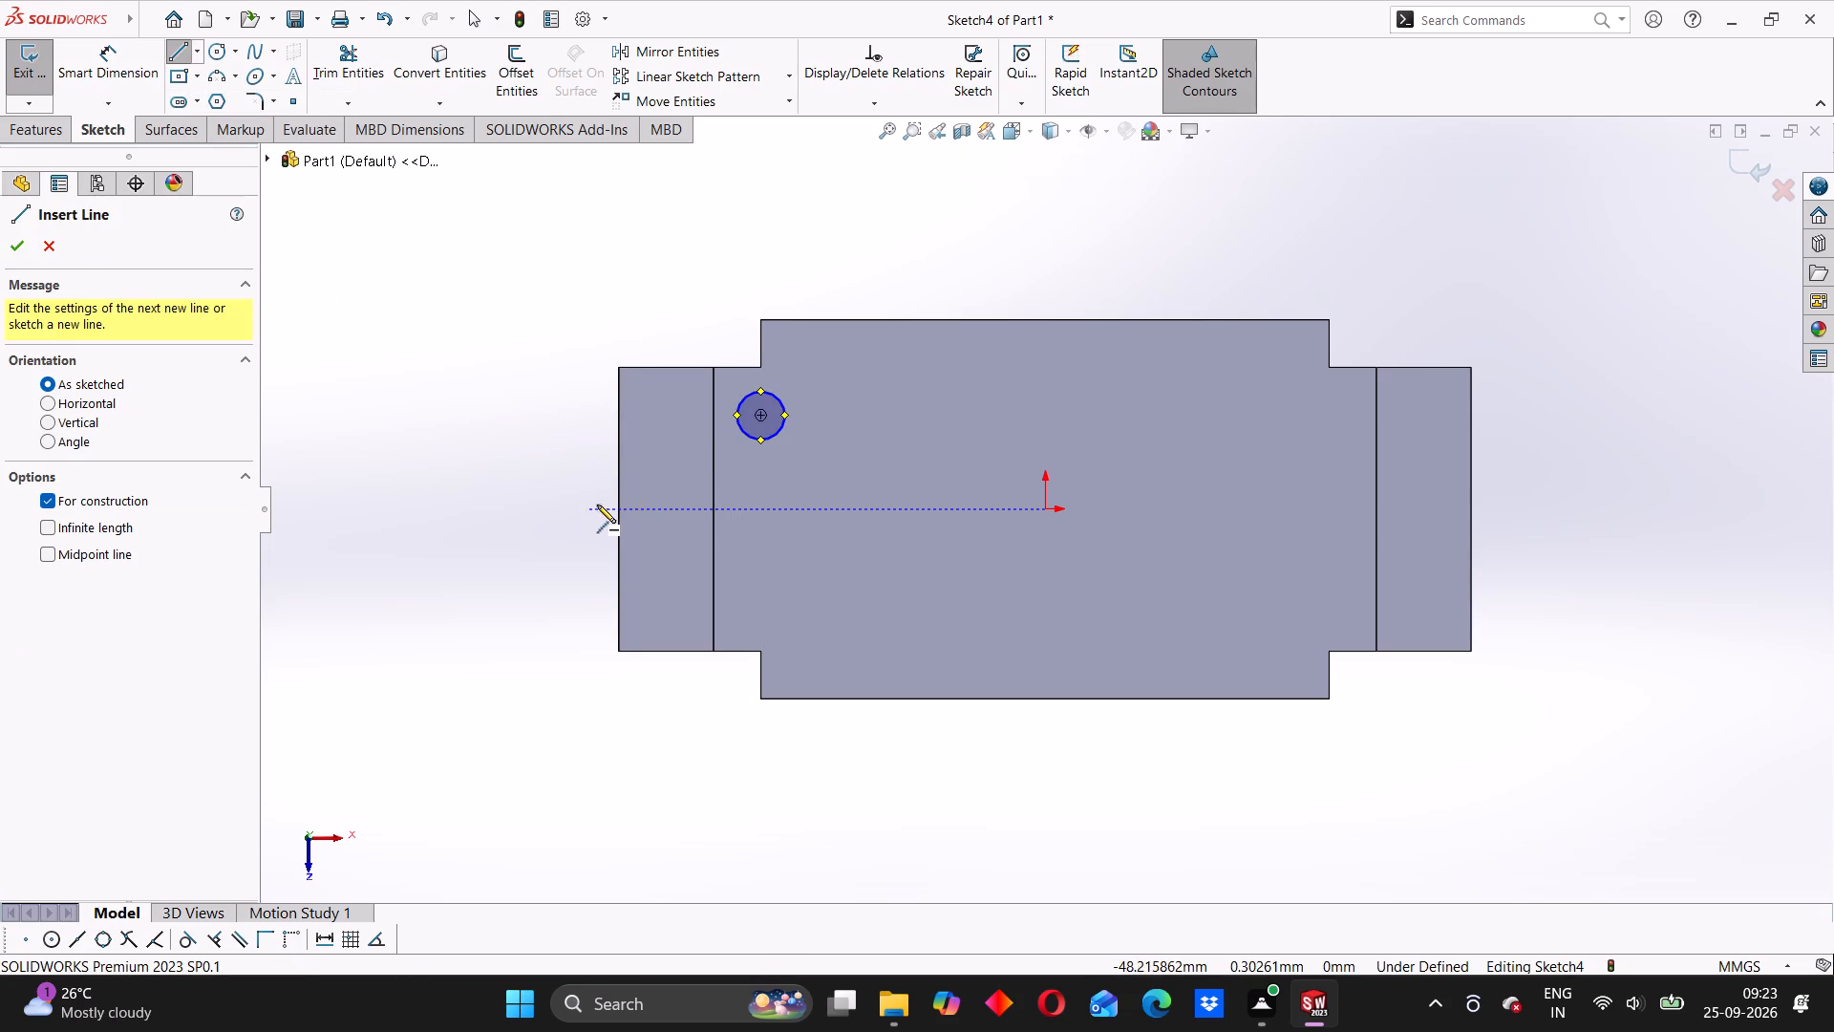
{"action": "left_click", "coordinate": [1499, 512]}
{"action": "right_click", "coordinate": [1497, 363]}
{"action": "left_click", "coordinate": [1528, 376]}
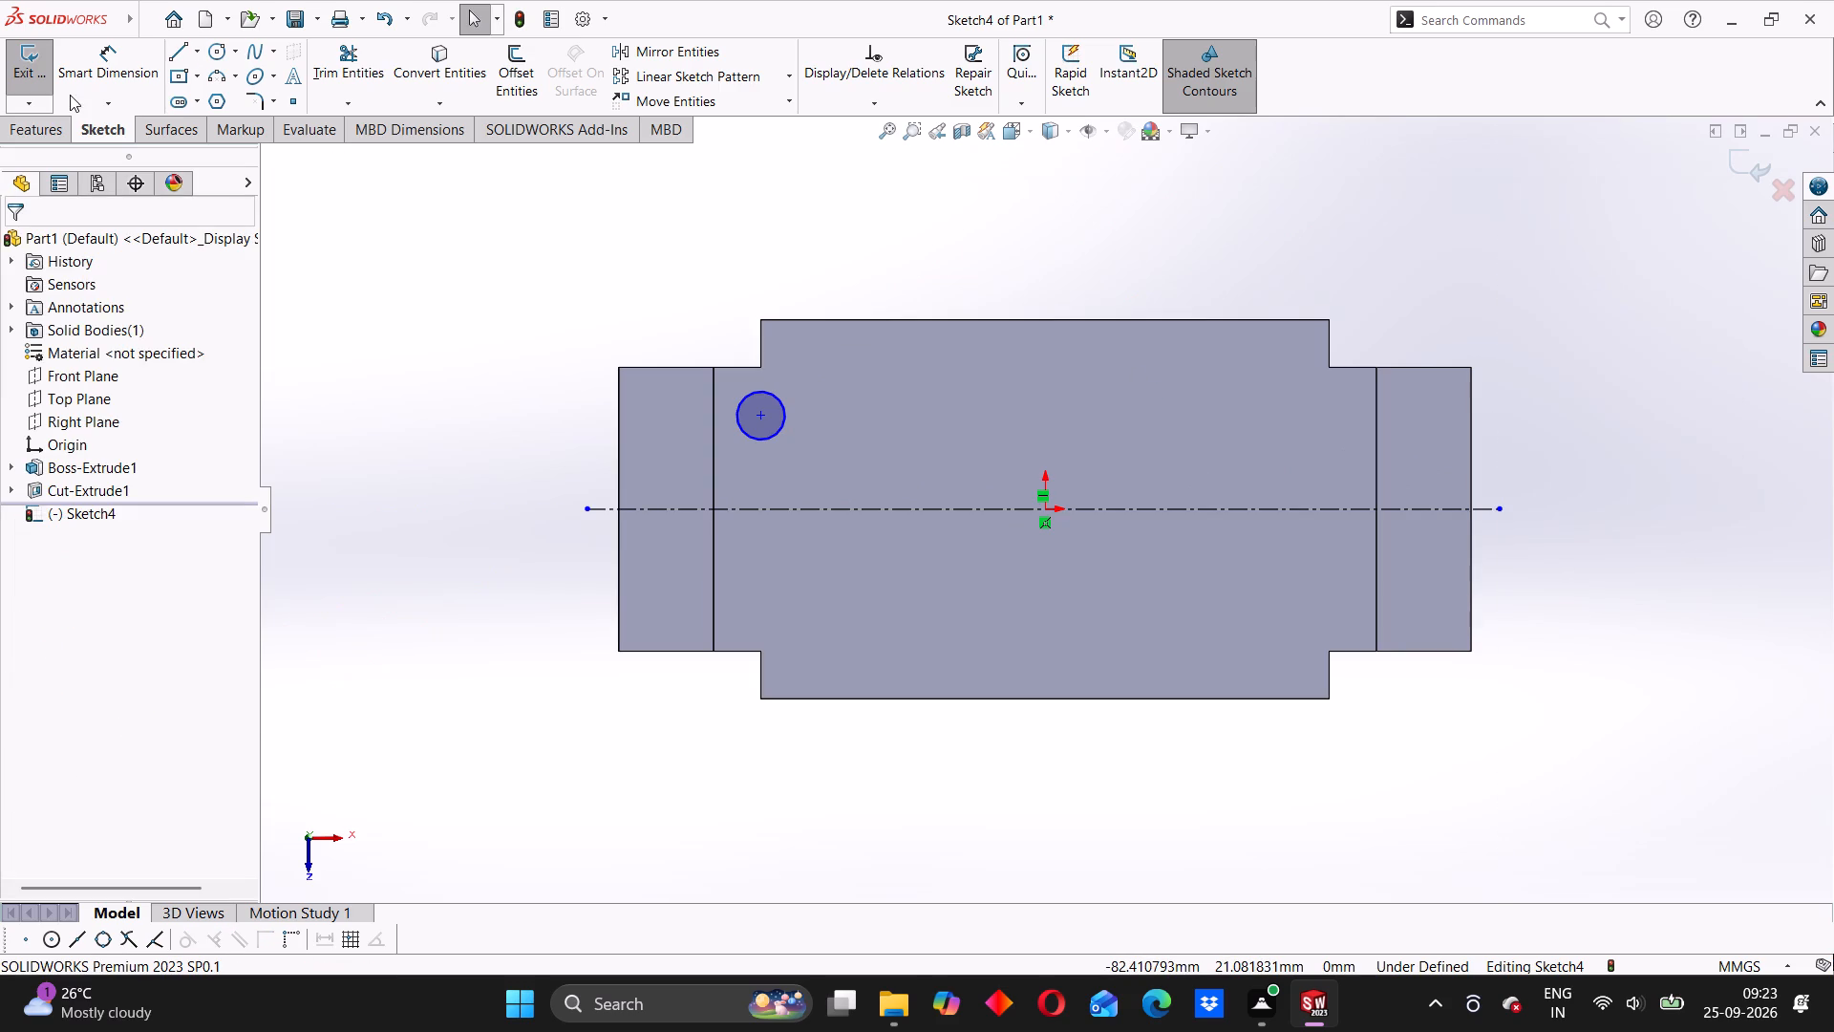
Draw a vertical centerline about 53 mm long through the origin, extending past both long edges of the face.
{"action": "left_click", "coordinate": [200, 48]}
{"action": "left_click", "coordinate": [212, 107]}
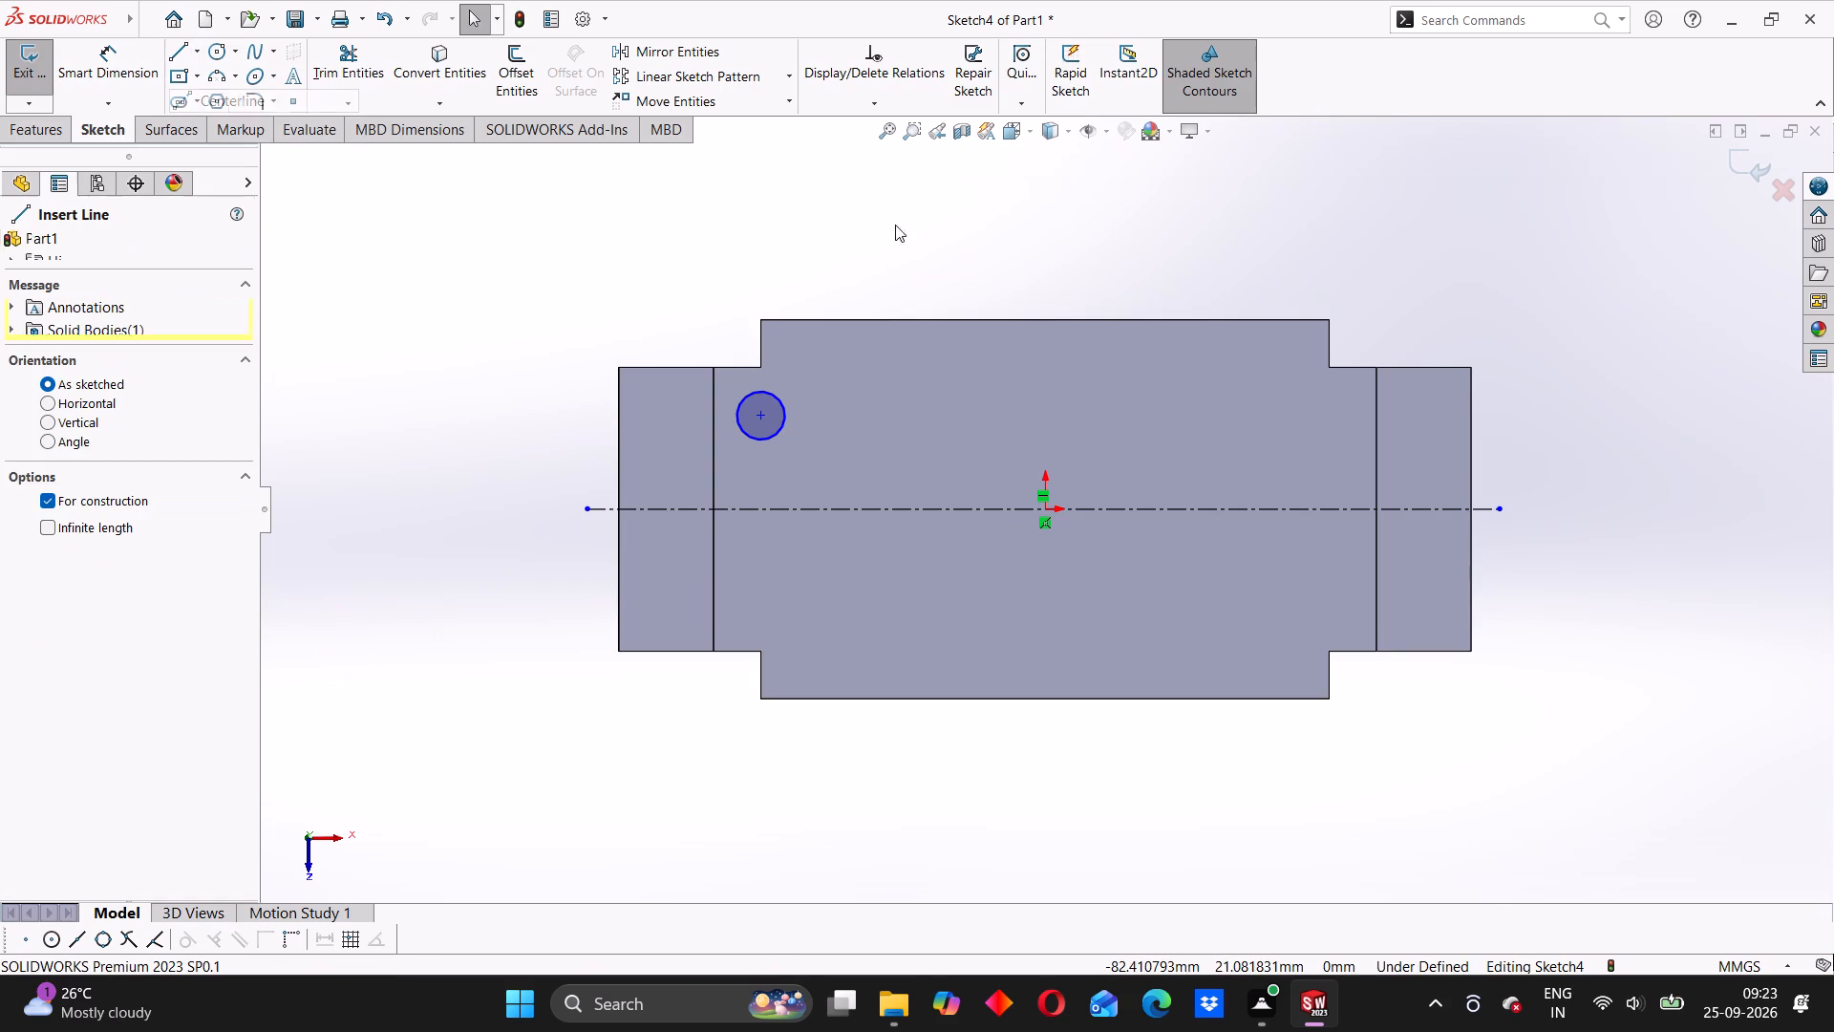
{"action": "left_click", "coordinate": [1042, 272]}
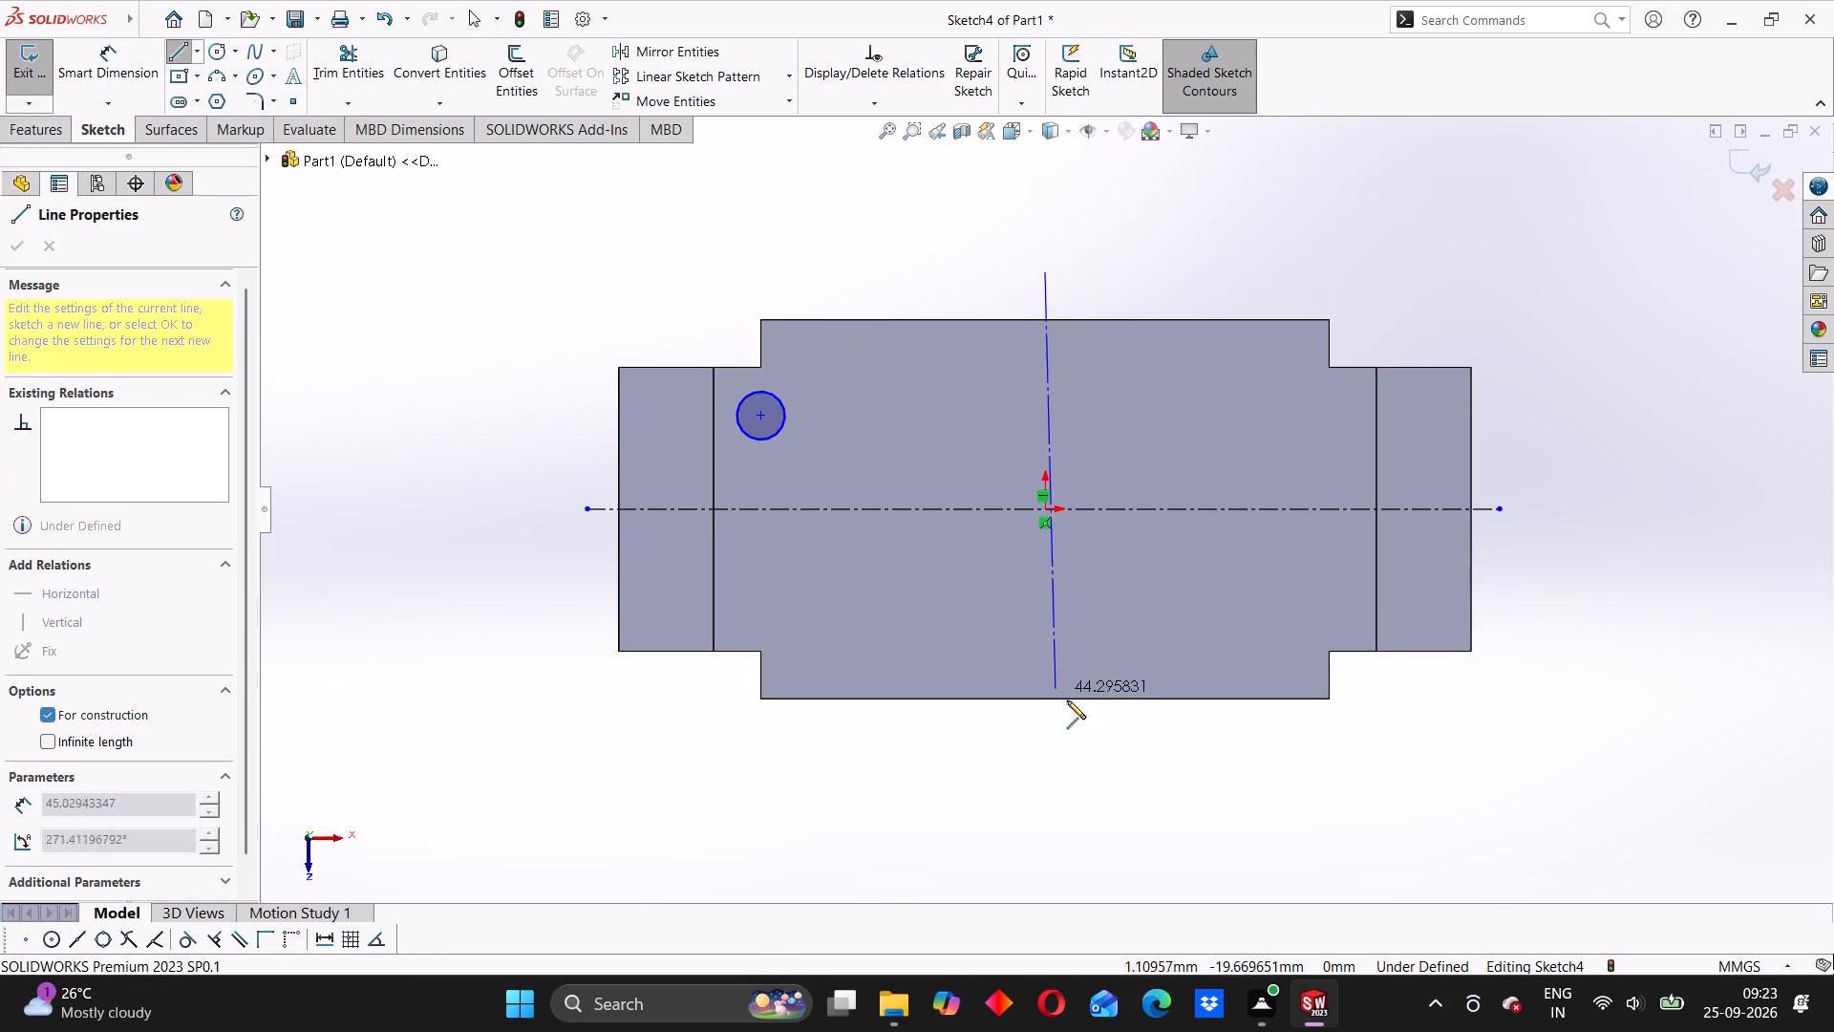
{"action": "left_click", "coordinate": [1049, 772]}
{"action": "right_click", "coordinate": [1582, 221]}
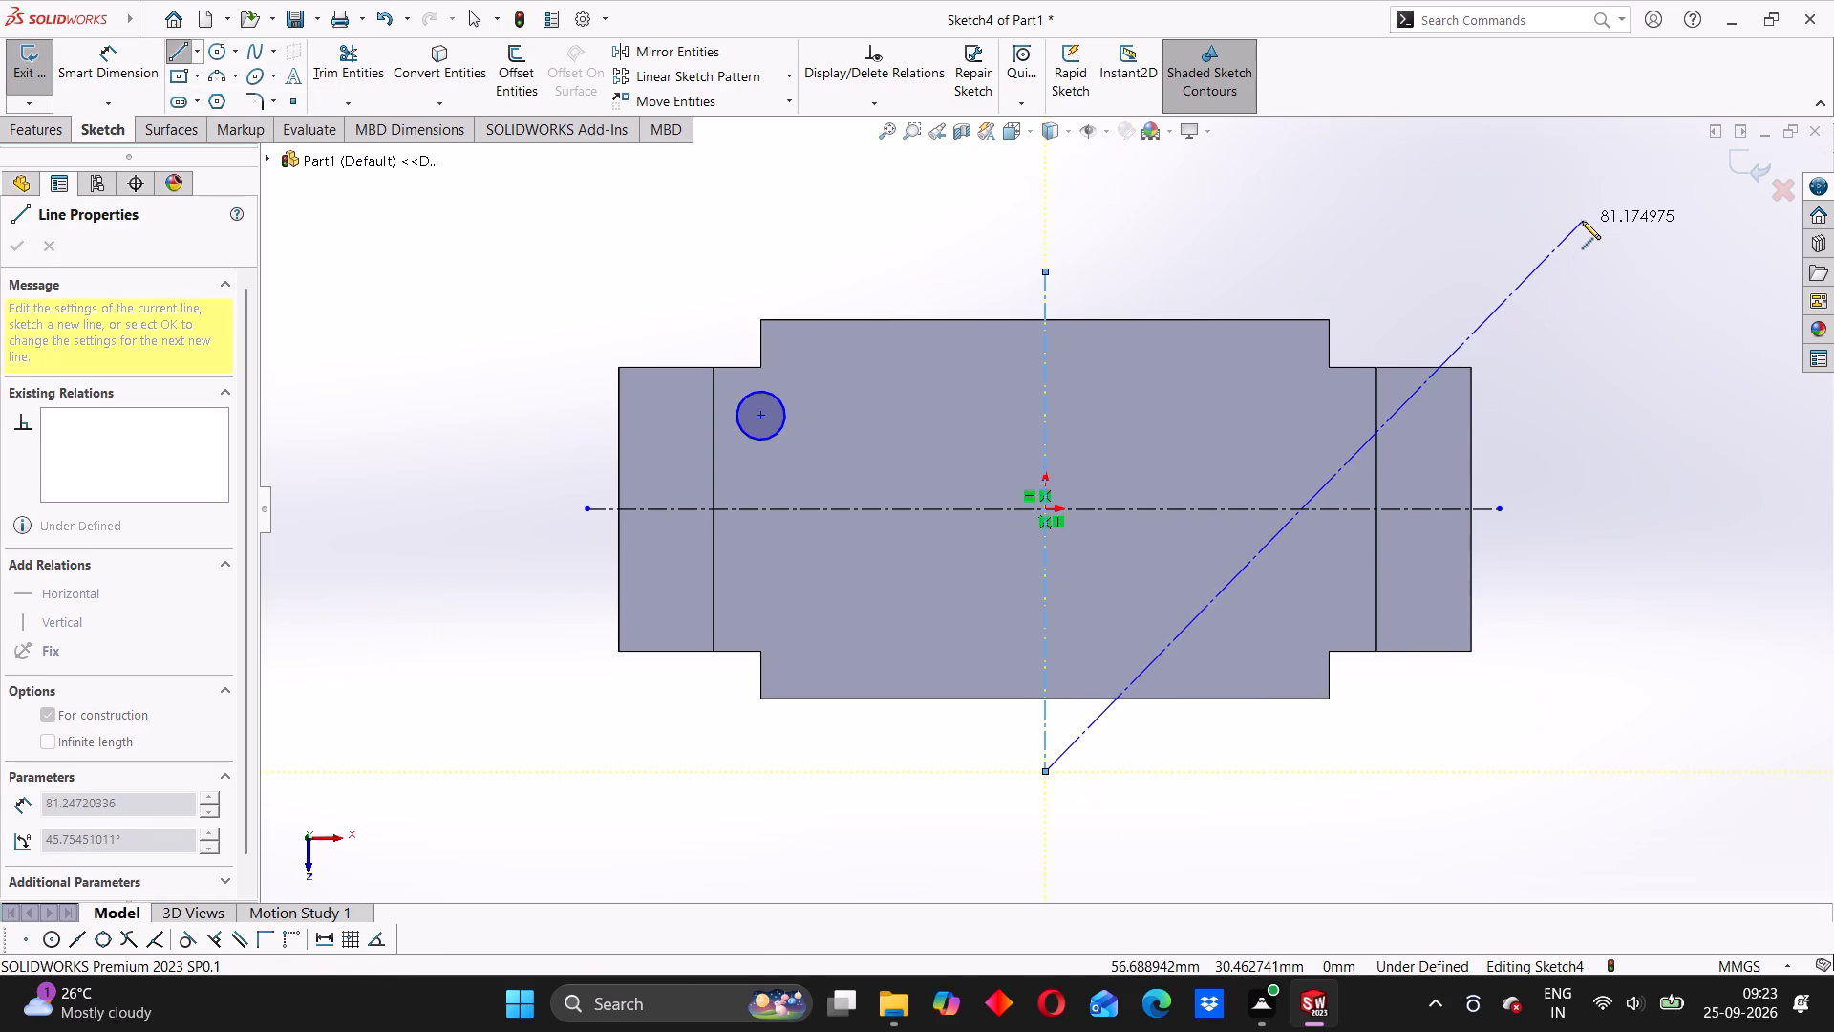
{"action": "left_click", "coordinate": [1610, 235]}
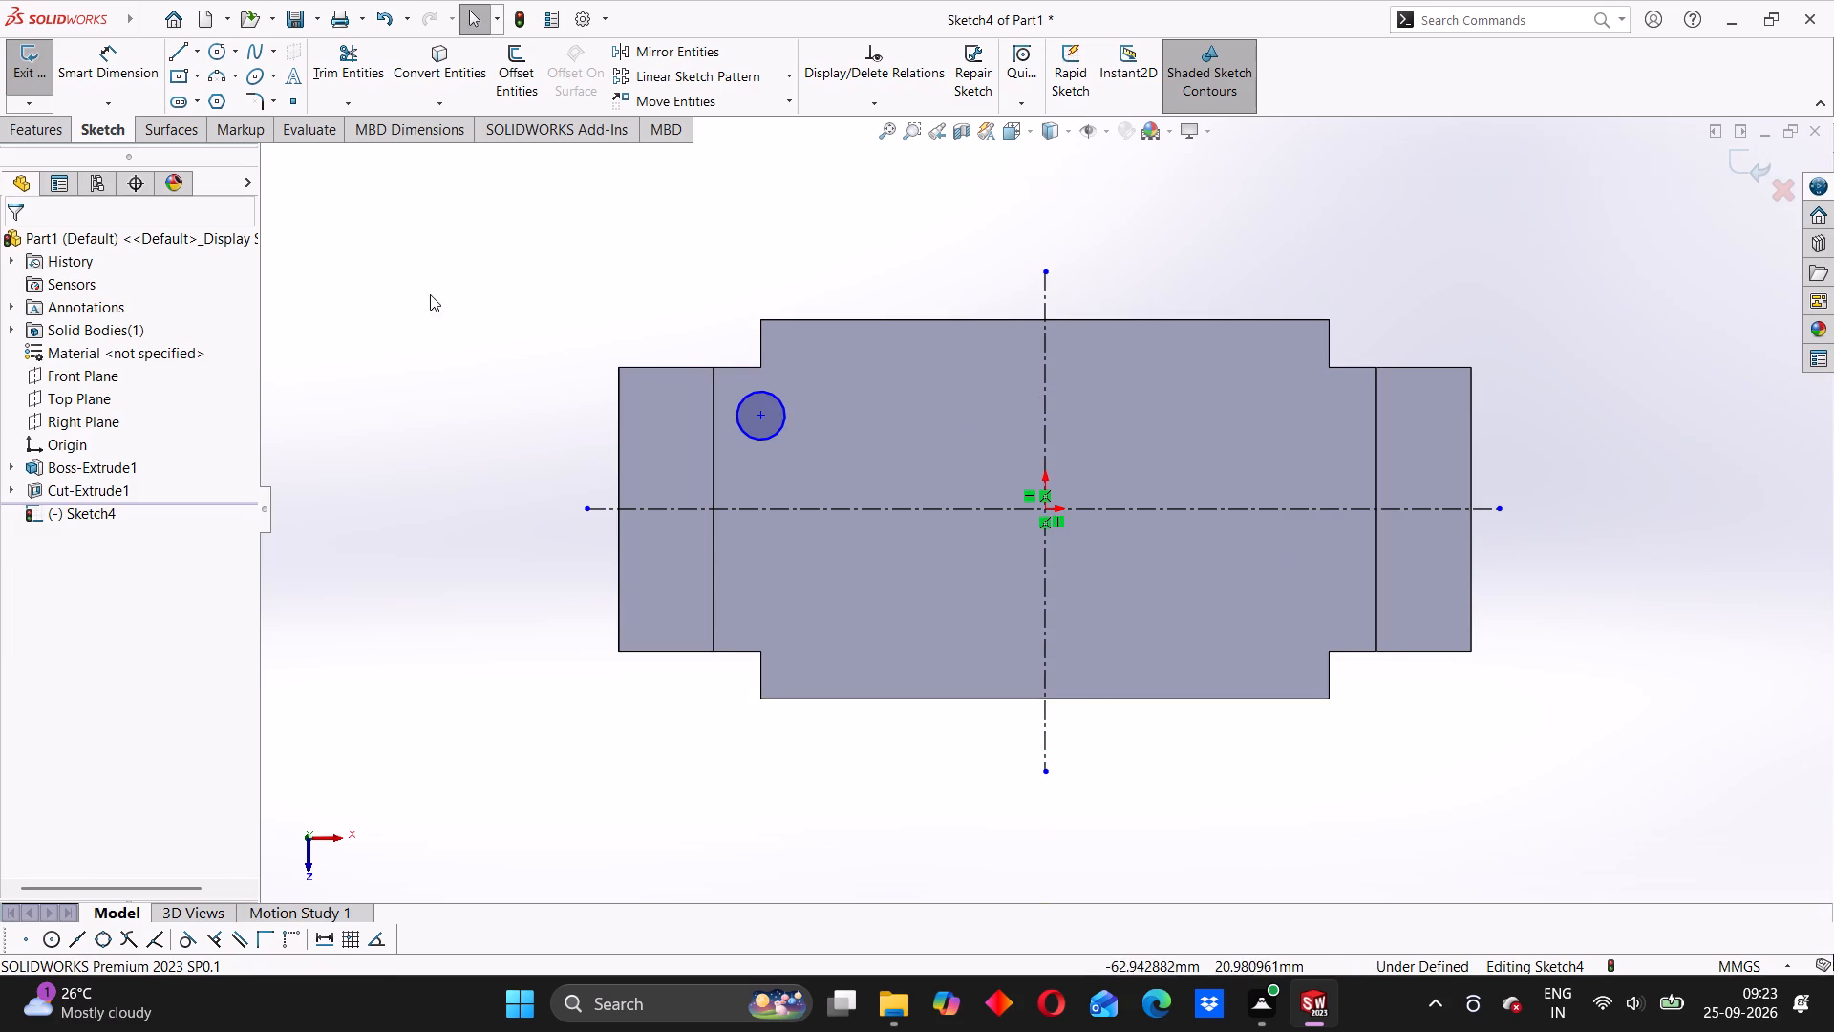
Dimension the circle's diameter as 4.5 mm.
{"action": "left_click", "coordinate": [116, 56]}
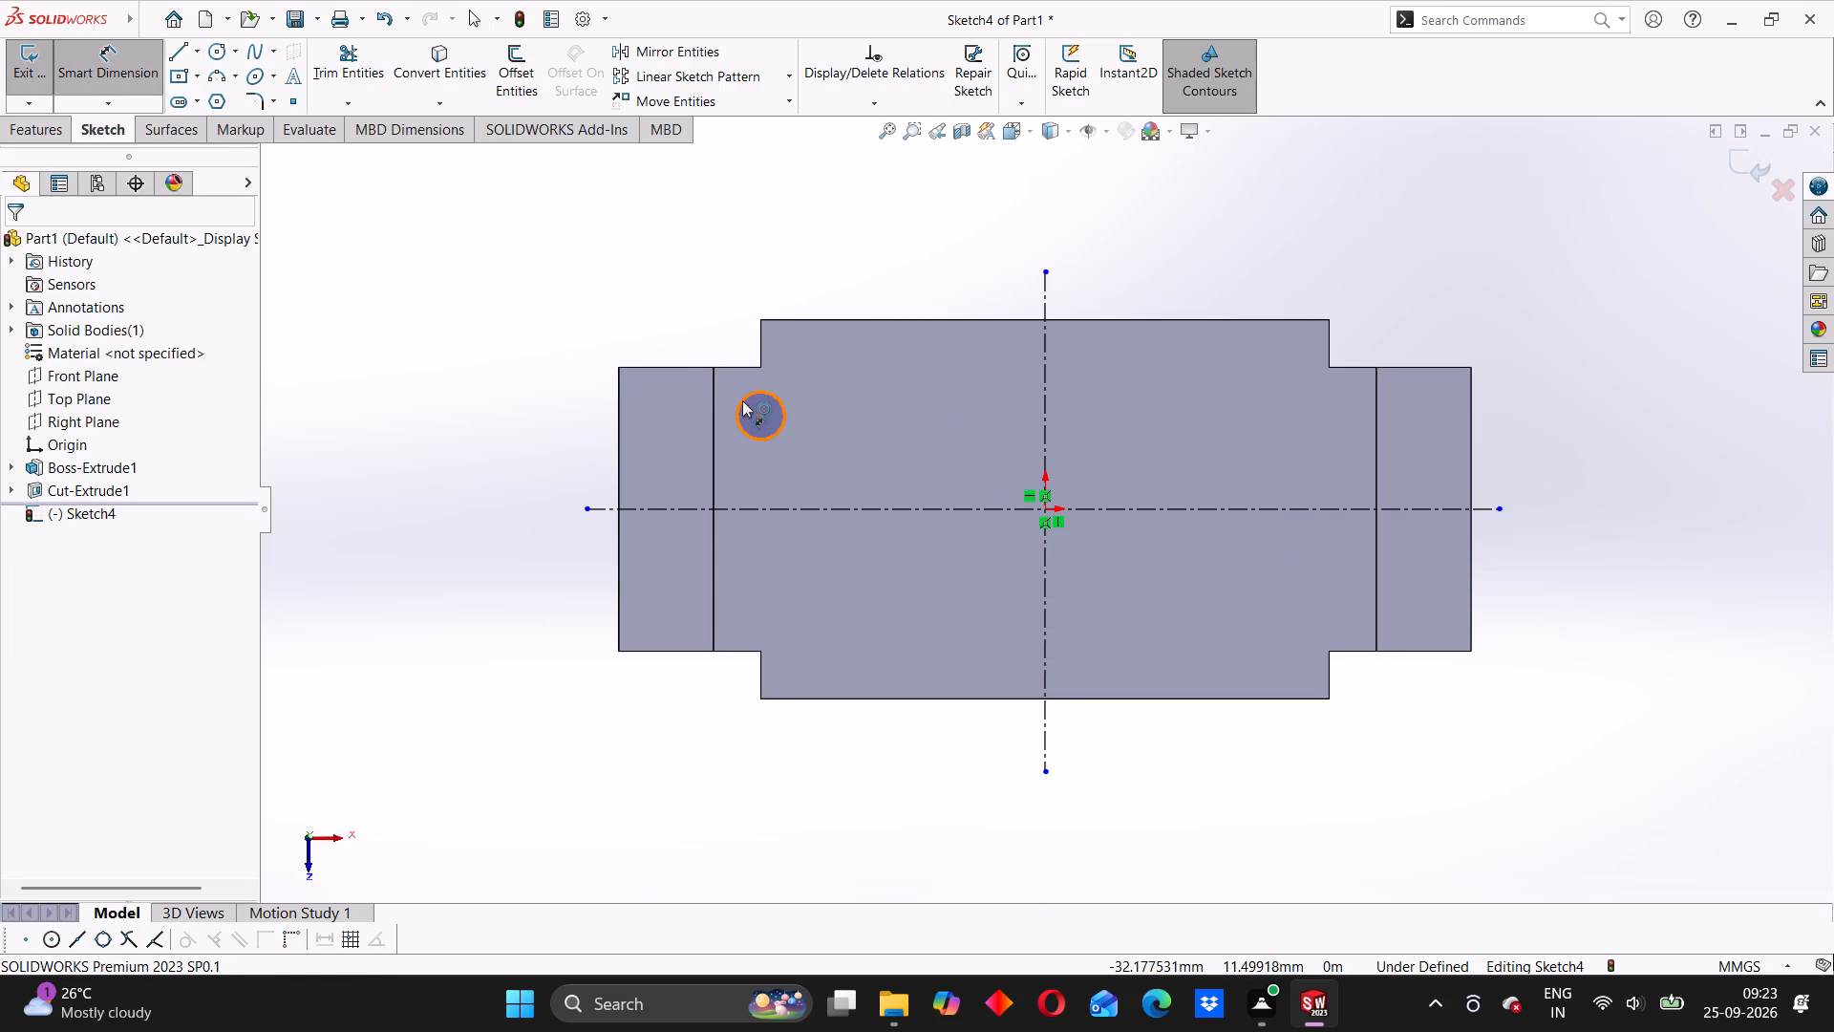
{"action": "left_click", "coordinate": [742, 400]}
{"action": "left_click", "coordinate": [522, 395]}
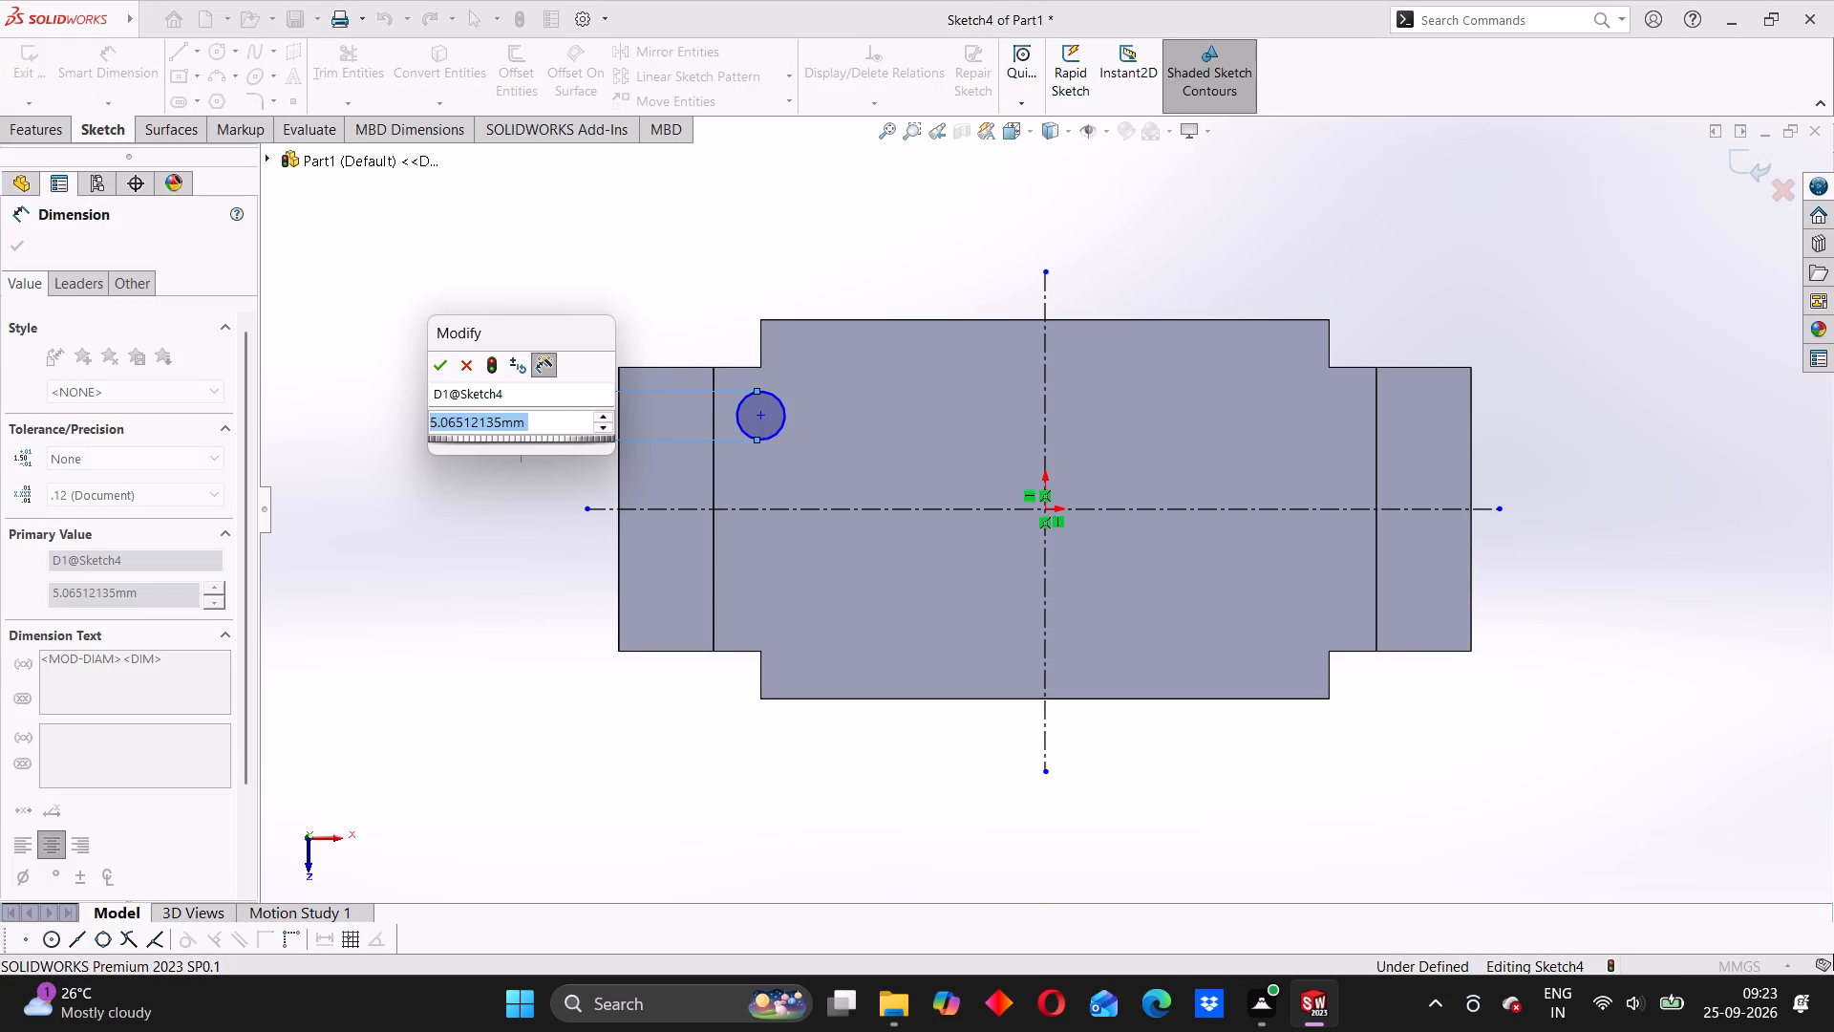
{"action": "type", "text": "4.5"}
{"action": "key", "text": "Return"}
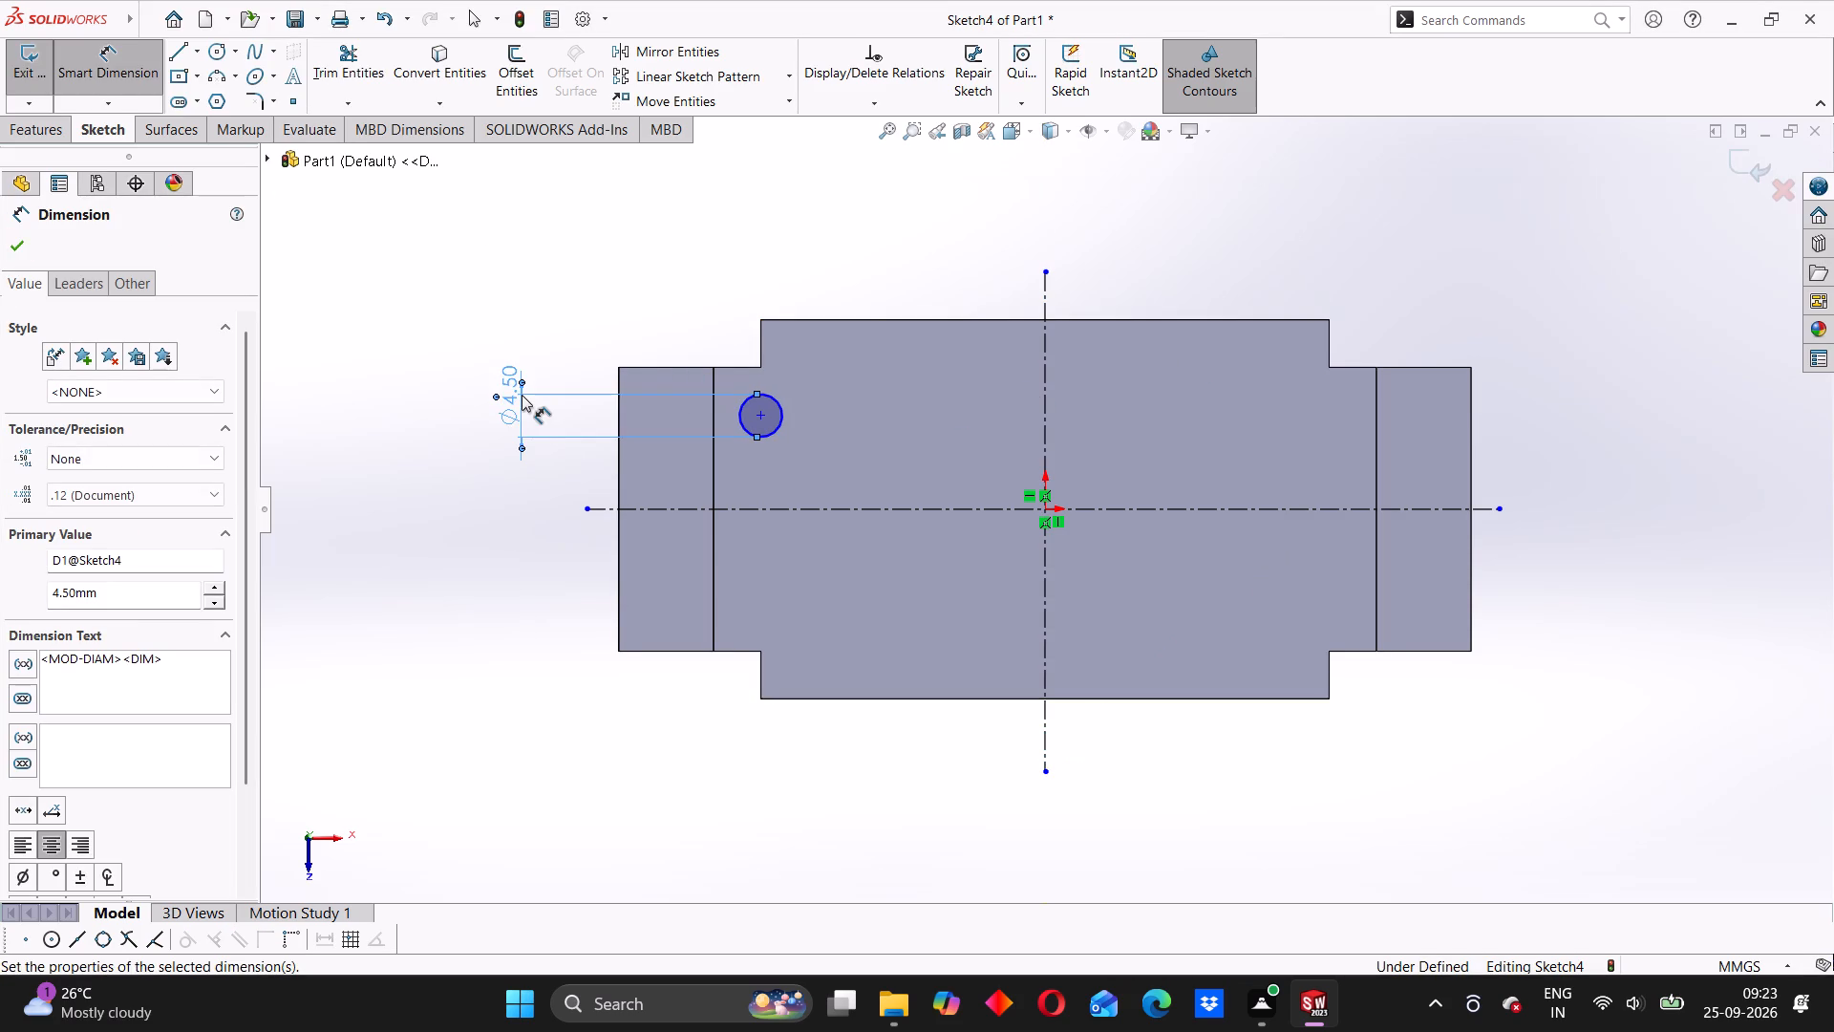
{"action": "left_click", "coordinate": [471, 391]}
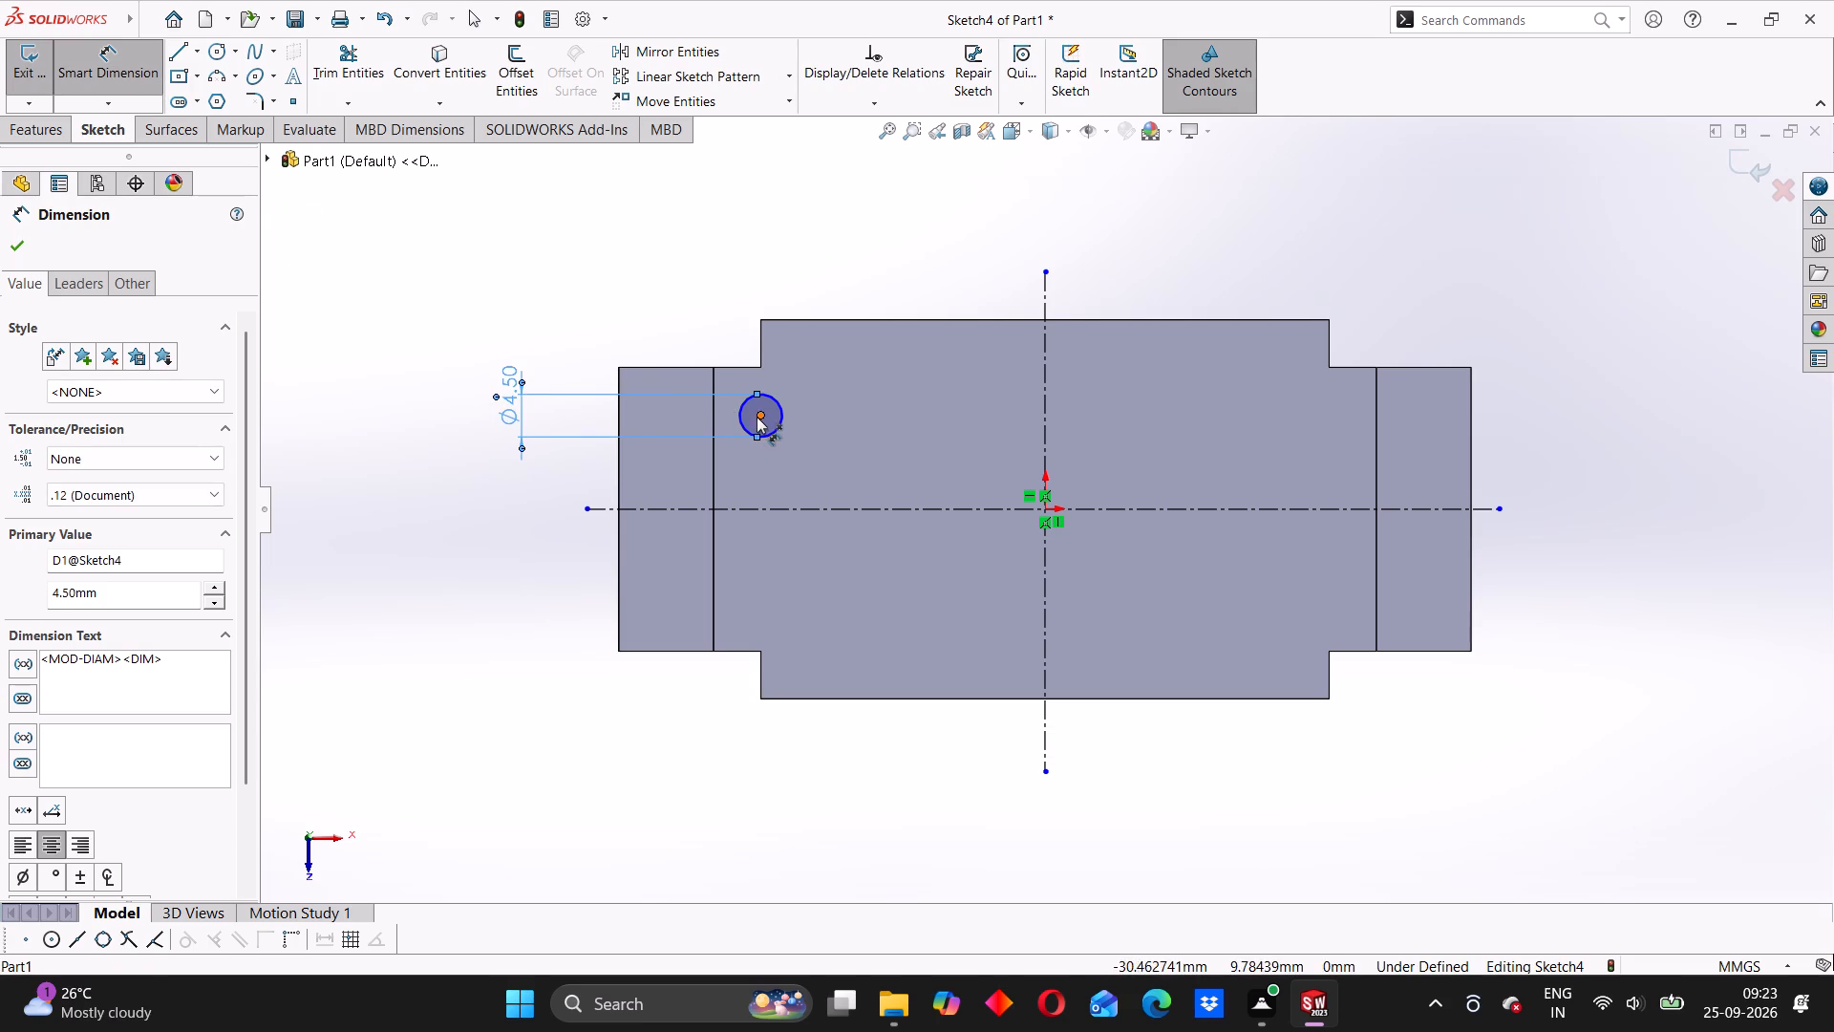
Dimension the vertical distance from the circle's center to the upper-left notch corner as 7.5 mm.
{"action": "left_click", "coordinate": [757, 417]}
{"action": "left_click", "coordinate": [760, 368]}
{"action": "left_click", "coordinate": [461, 356]}
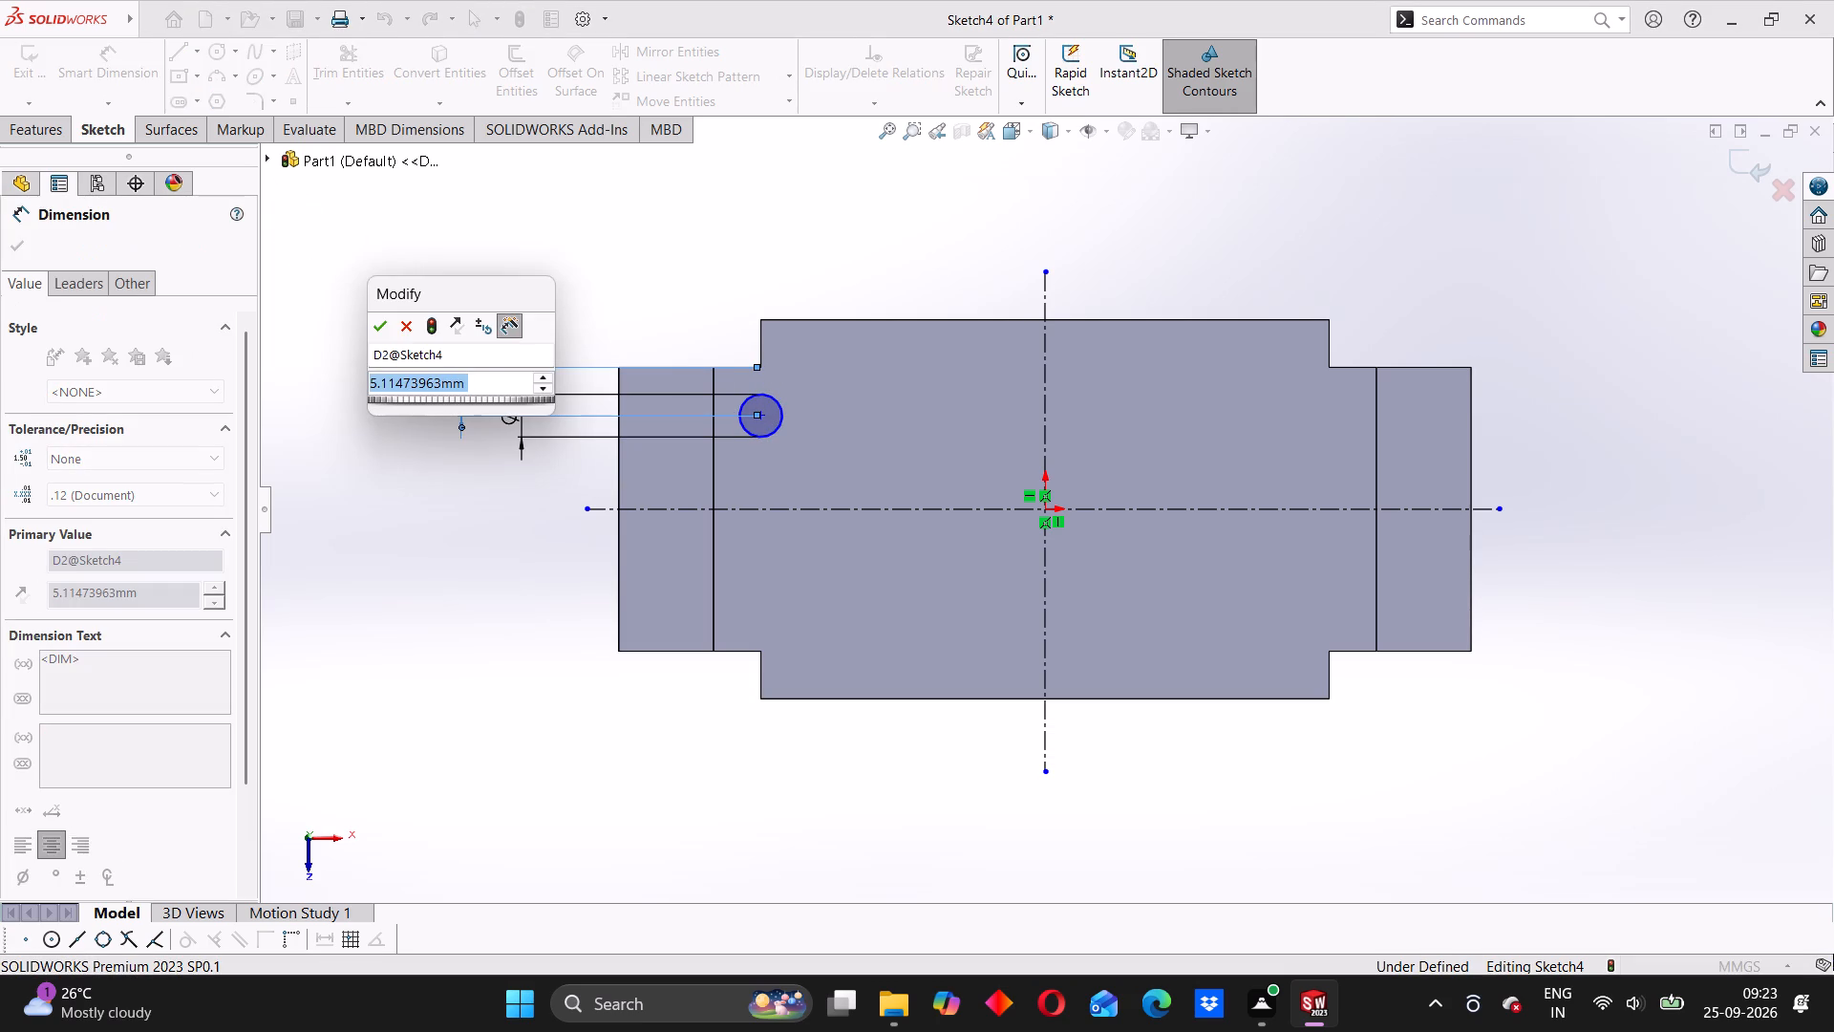
{"action": "type", "text": "7.5"}
{"action": "key", "text": "Return"}
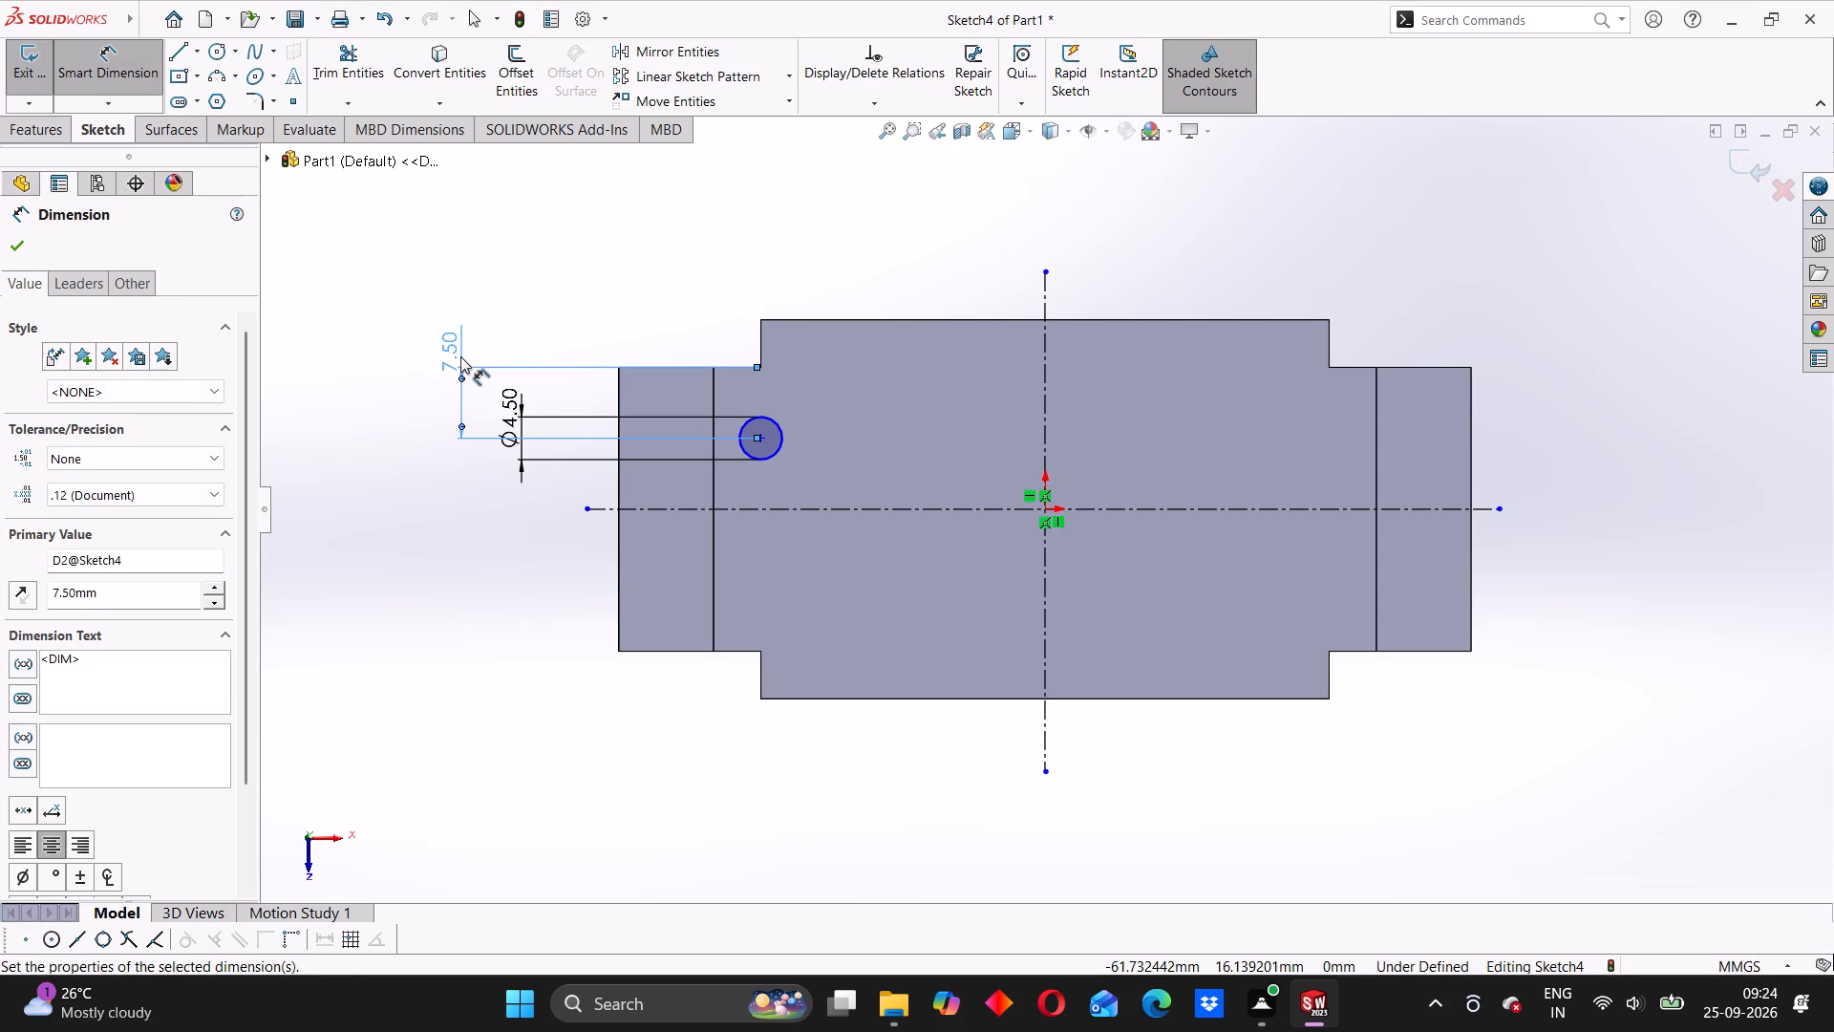
{"action": "left_click", "coordinate": [392, 397]}
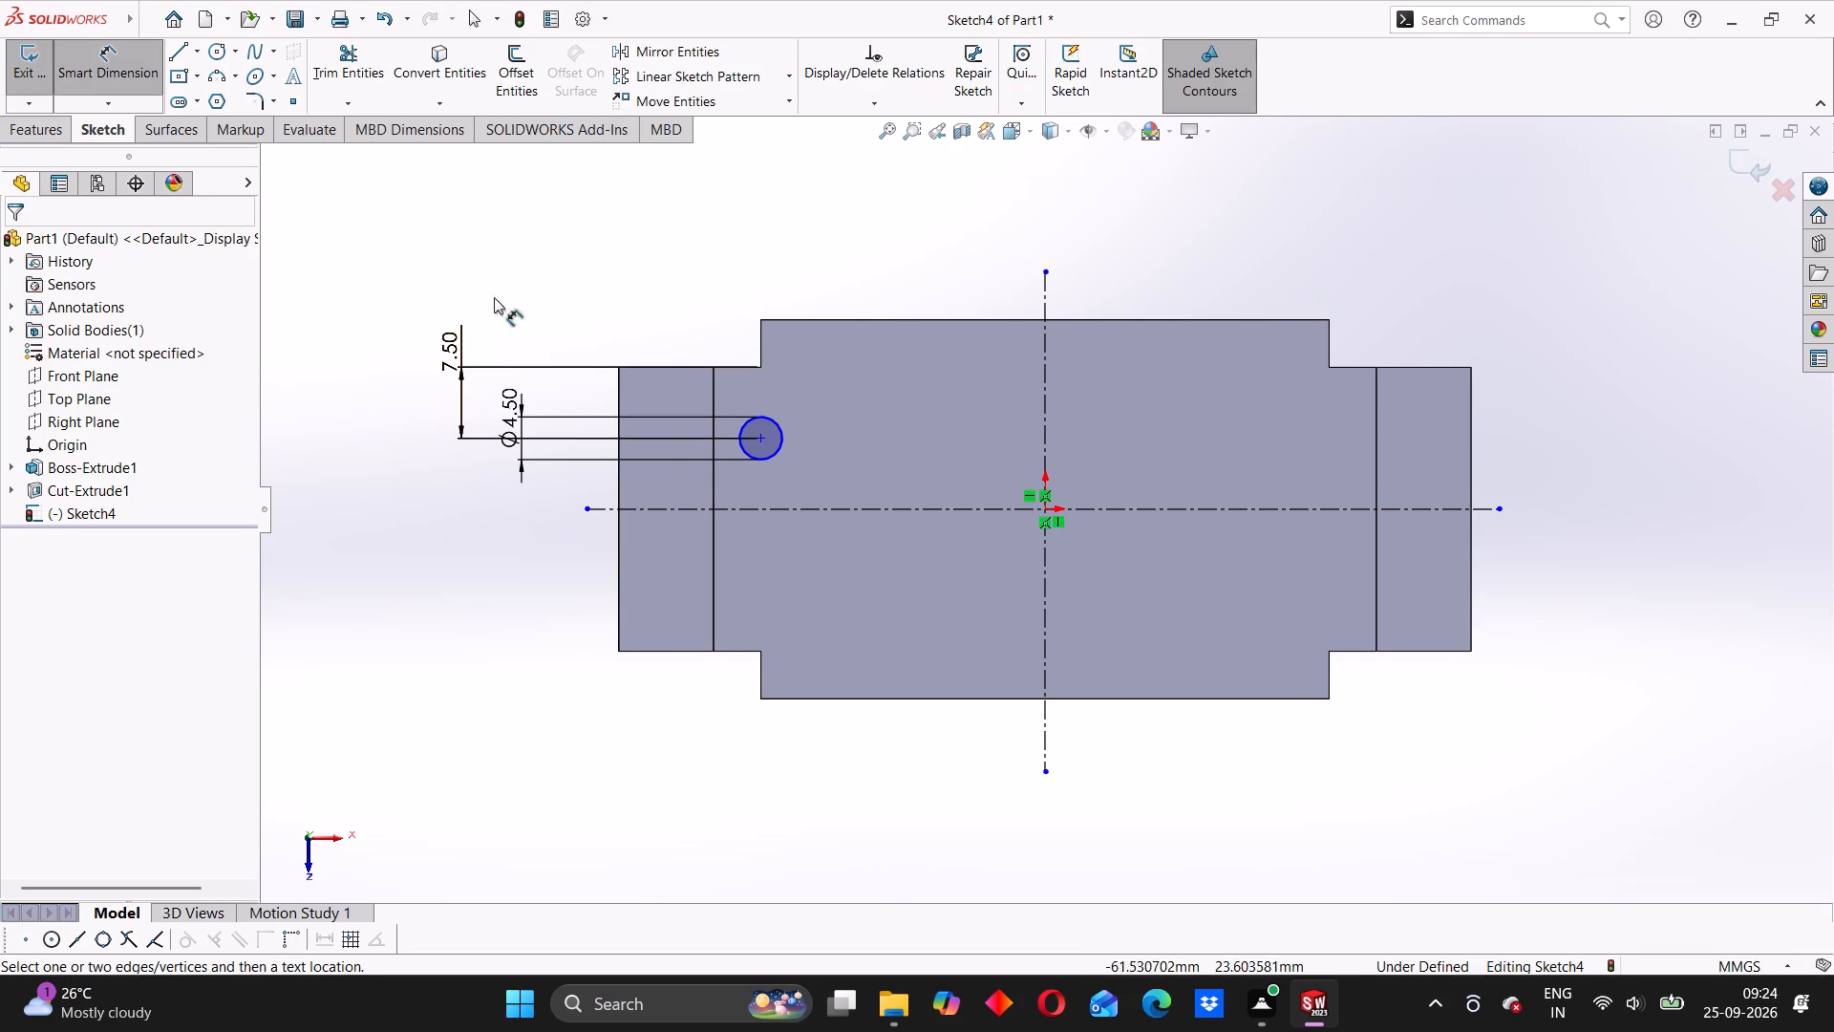
Dimension the horizontal distance from the circle's center to the vertical centerline as 30 mm.
{"action": "left_click", "coordinate": [761, 438]}
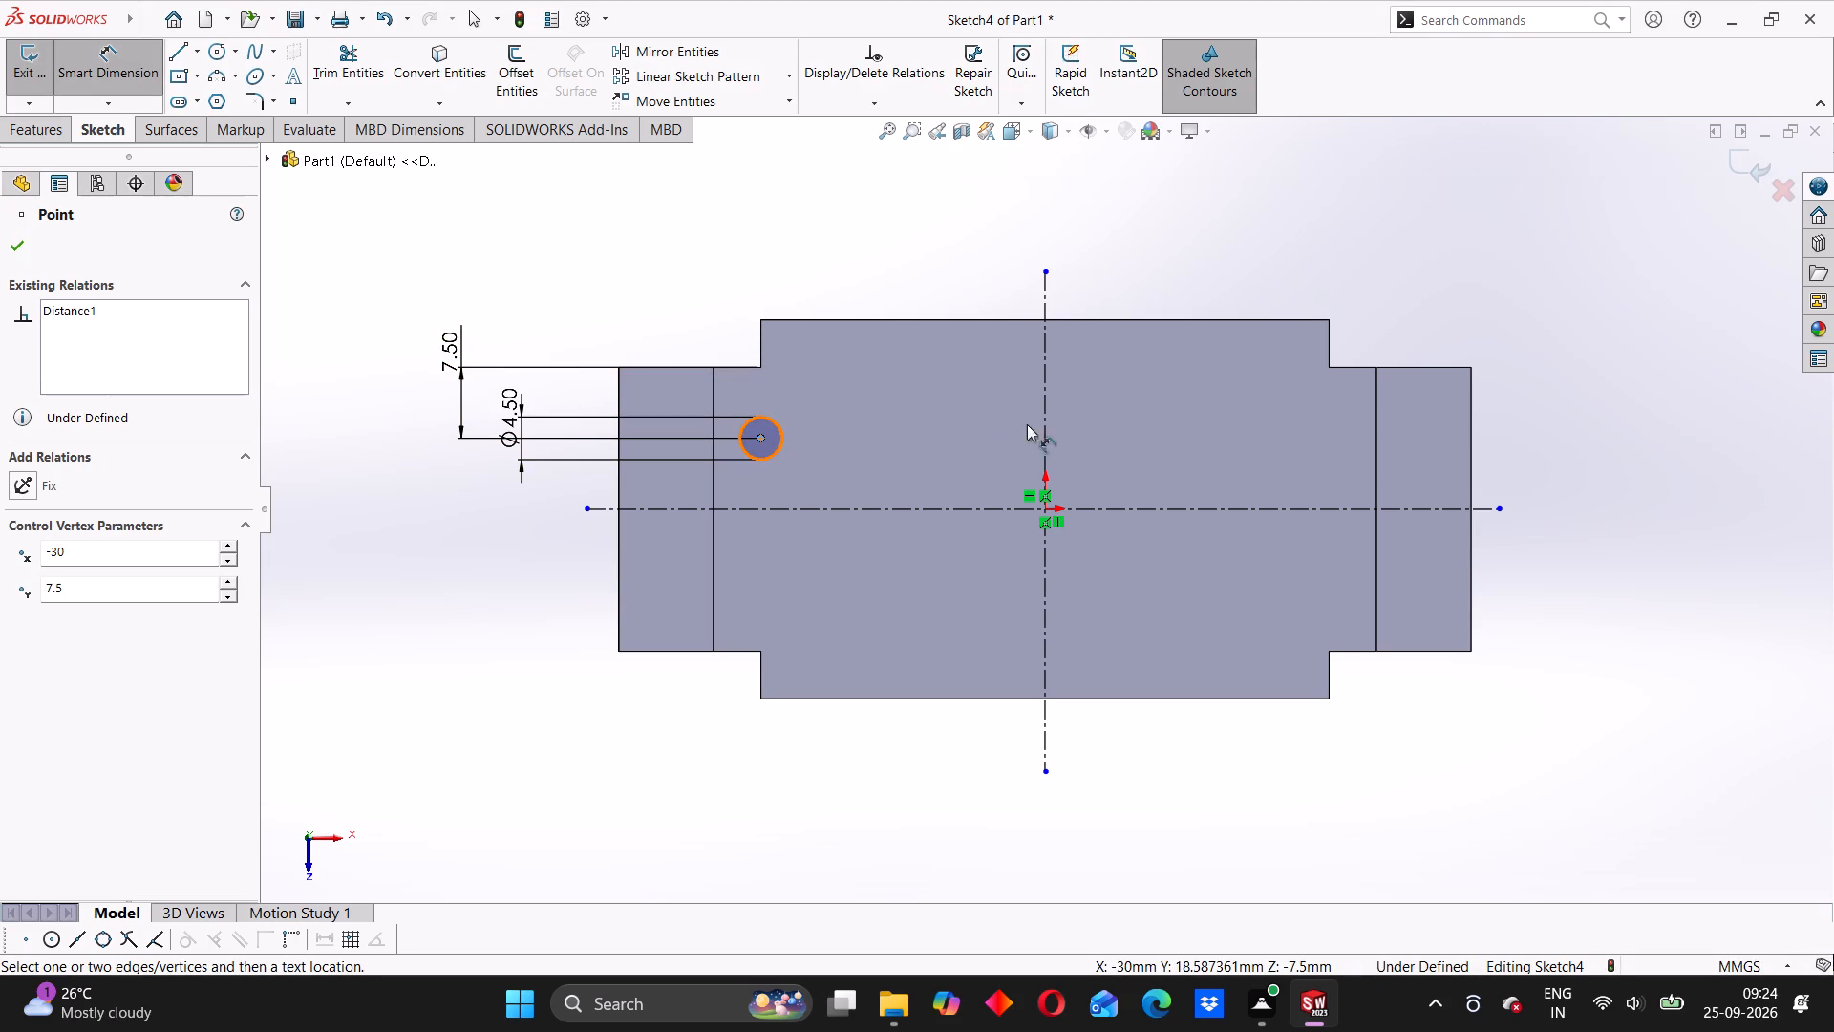
{"action": "left_click", "coordinate": [1043, 428]}
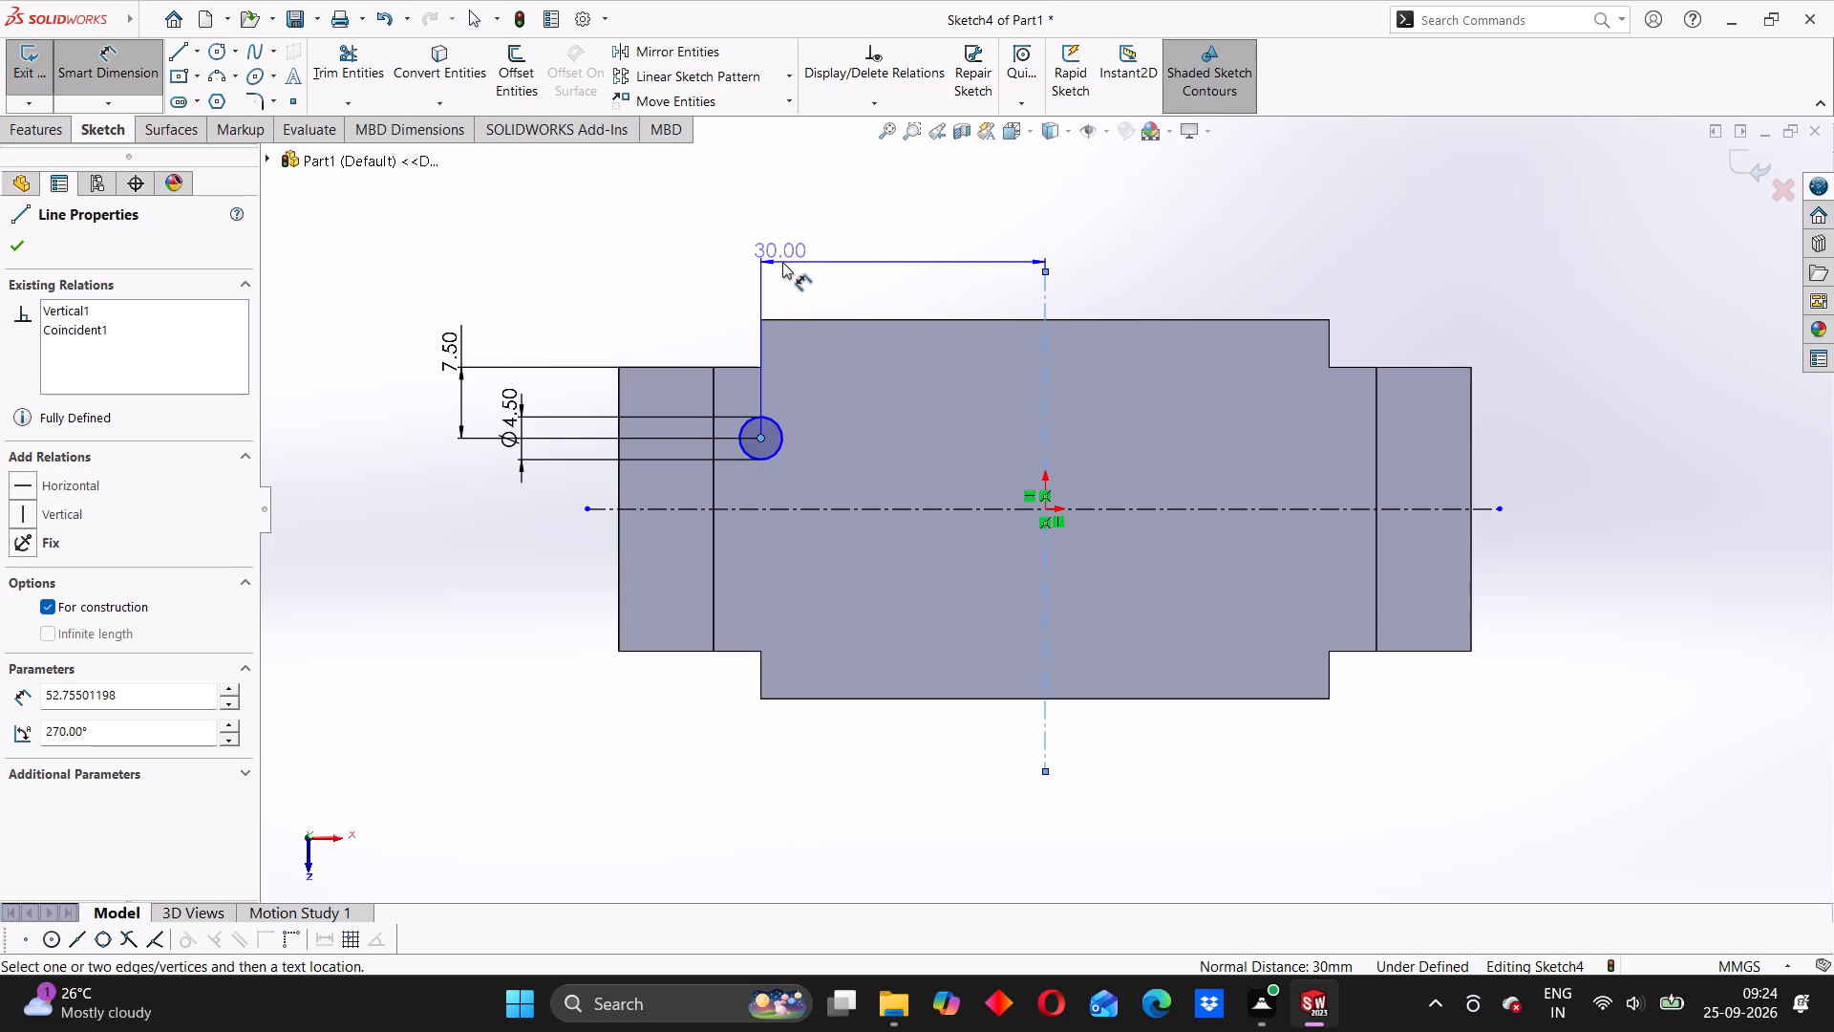
{"action": "left_click", "coordinate": [810, 261]}
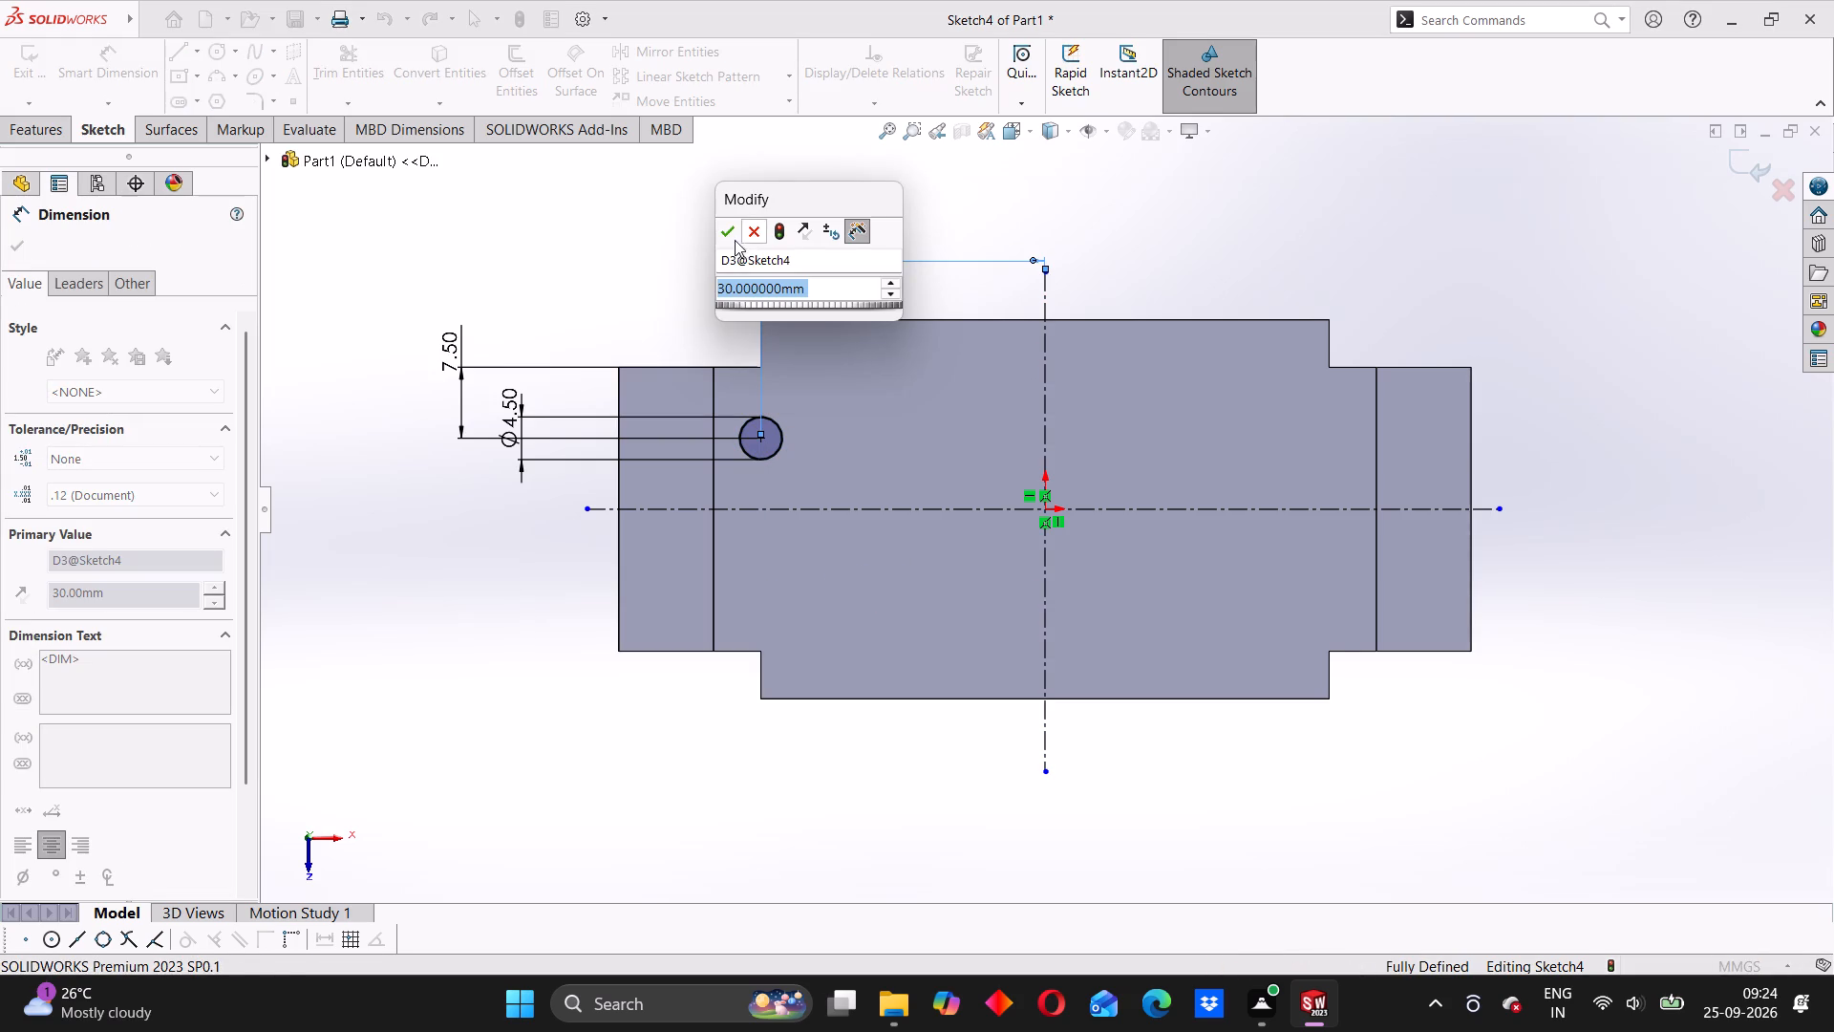
{"action": "left_click", "coordinate": [731, 237]}
{"action": "left_click", "coordinate": [541, 281]}
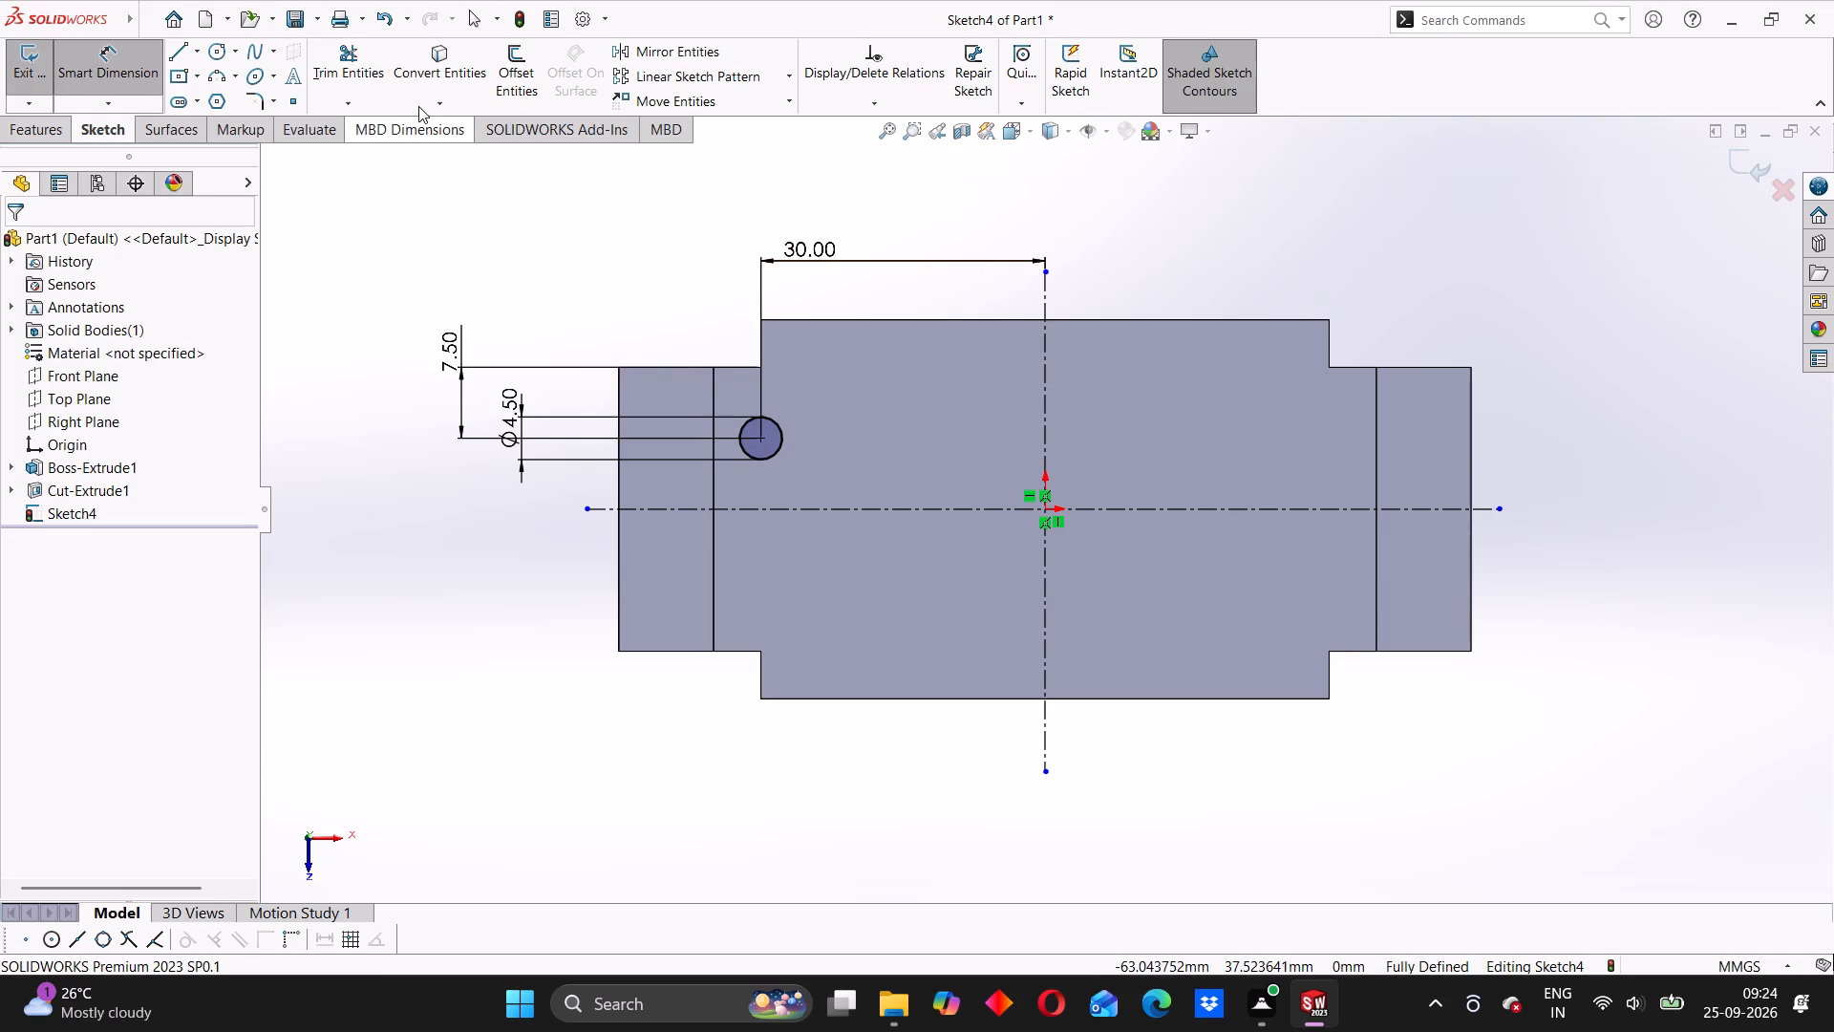
Mirror the 4.5 mm circle about the horizontal centerline.
{"action": "left_click", "coordinate": [673, 59]}
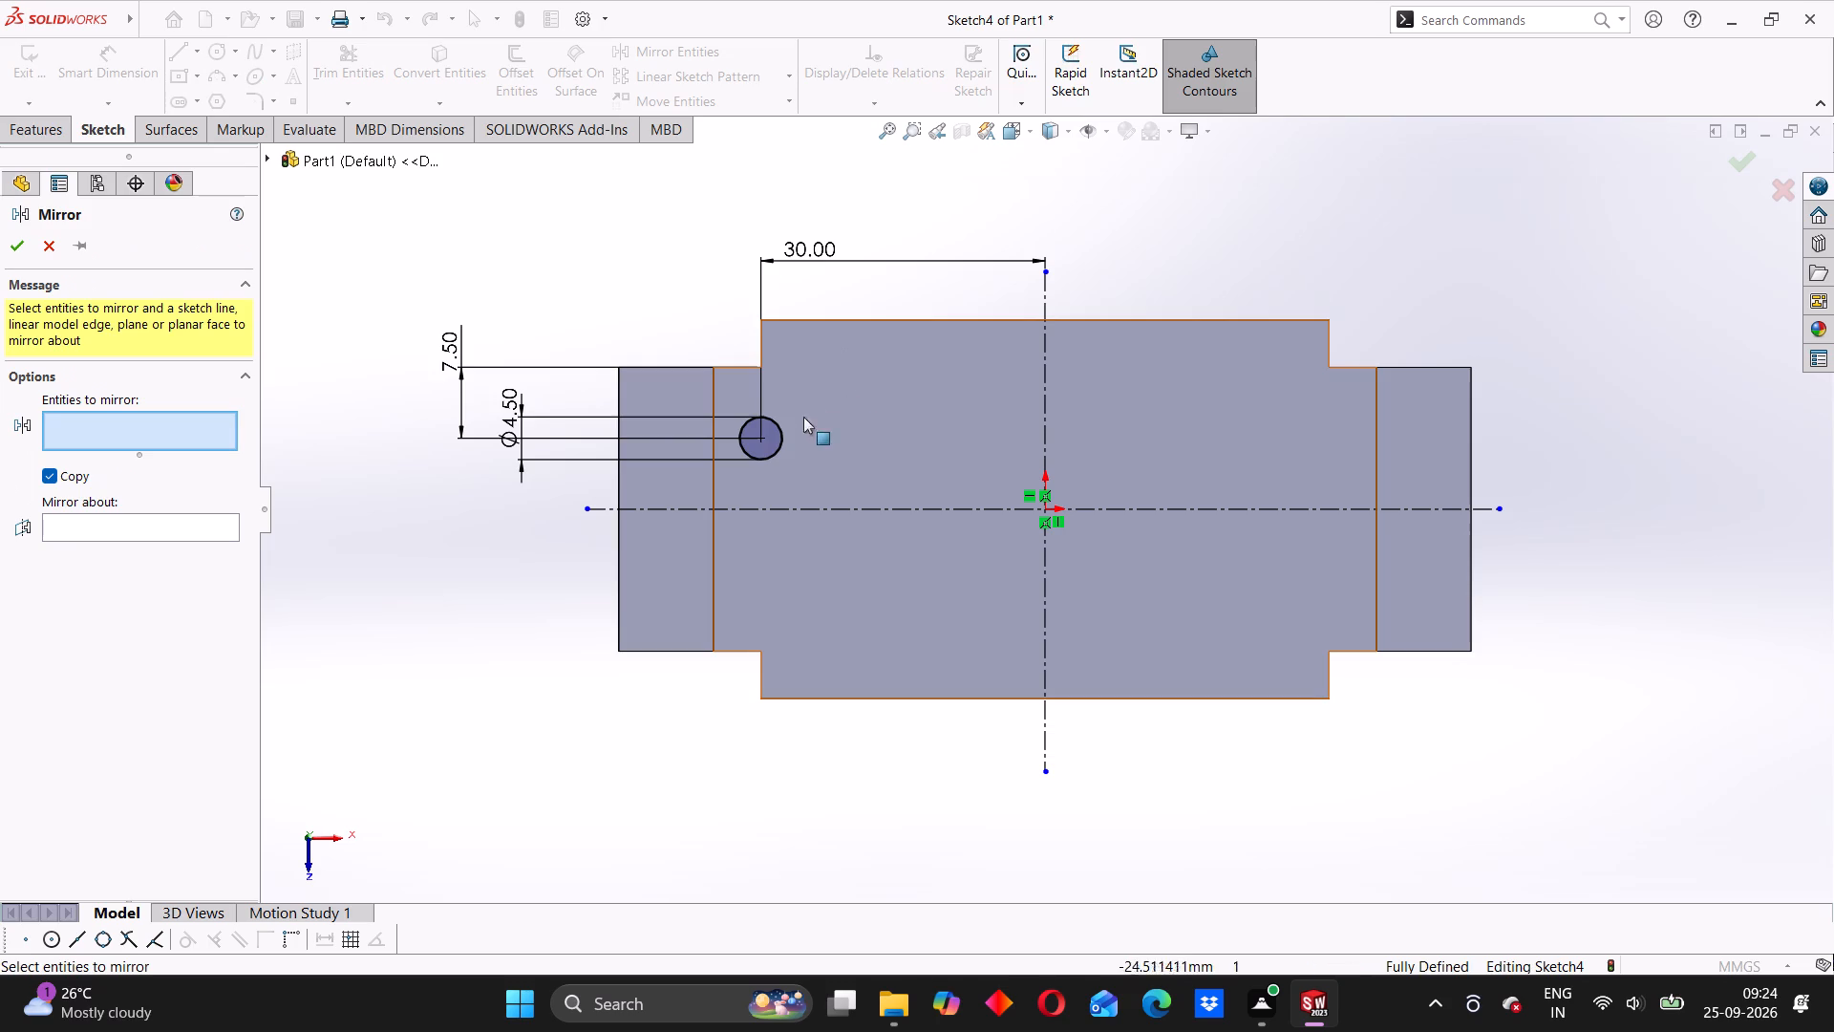
{"action": "left_click", "coordinate": [777, 419]}
{"action": "left_click", "coordinate": [202, 526]}
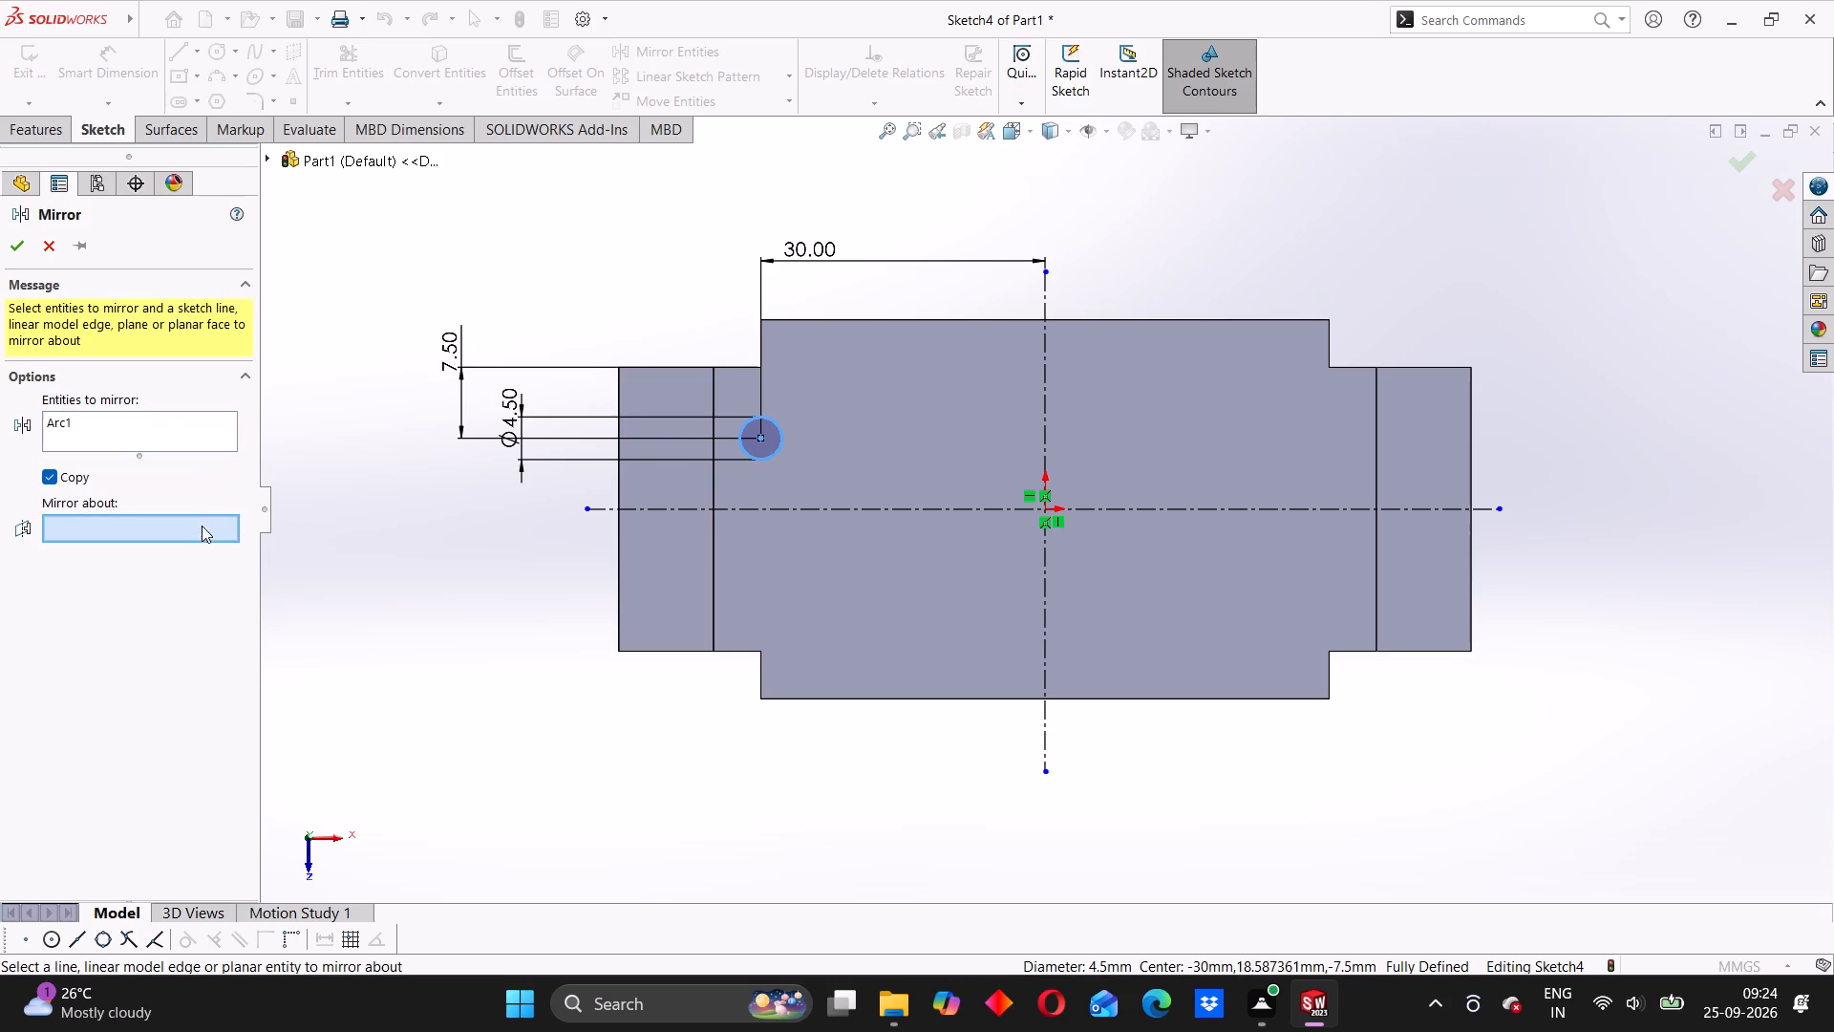
{"action": "left_click", "coordinate": [855, 513]}
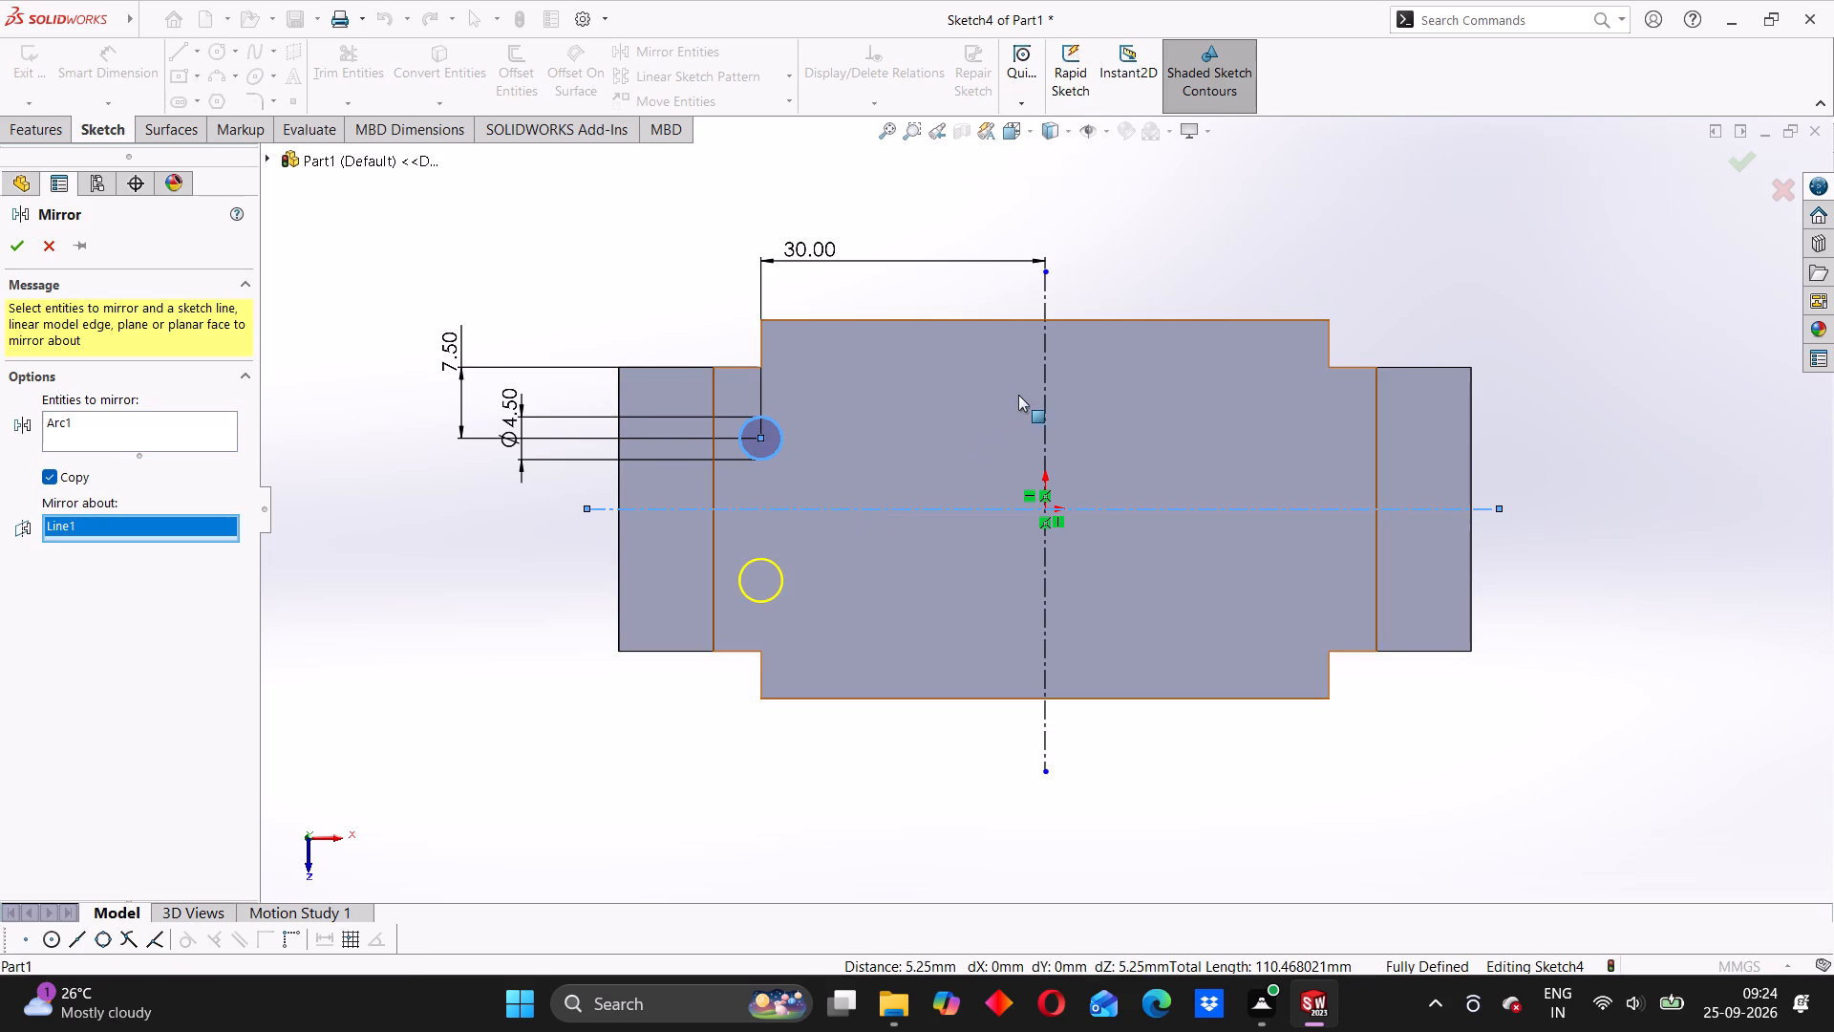
{"action": "left_click", "coordinate": [1043, 375]}
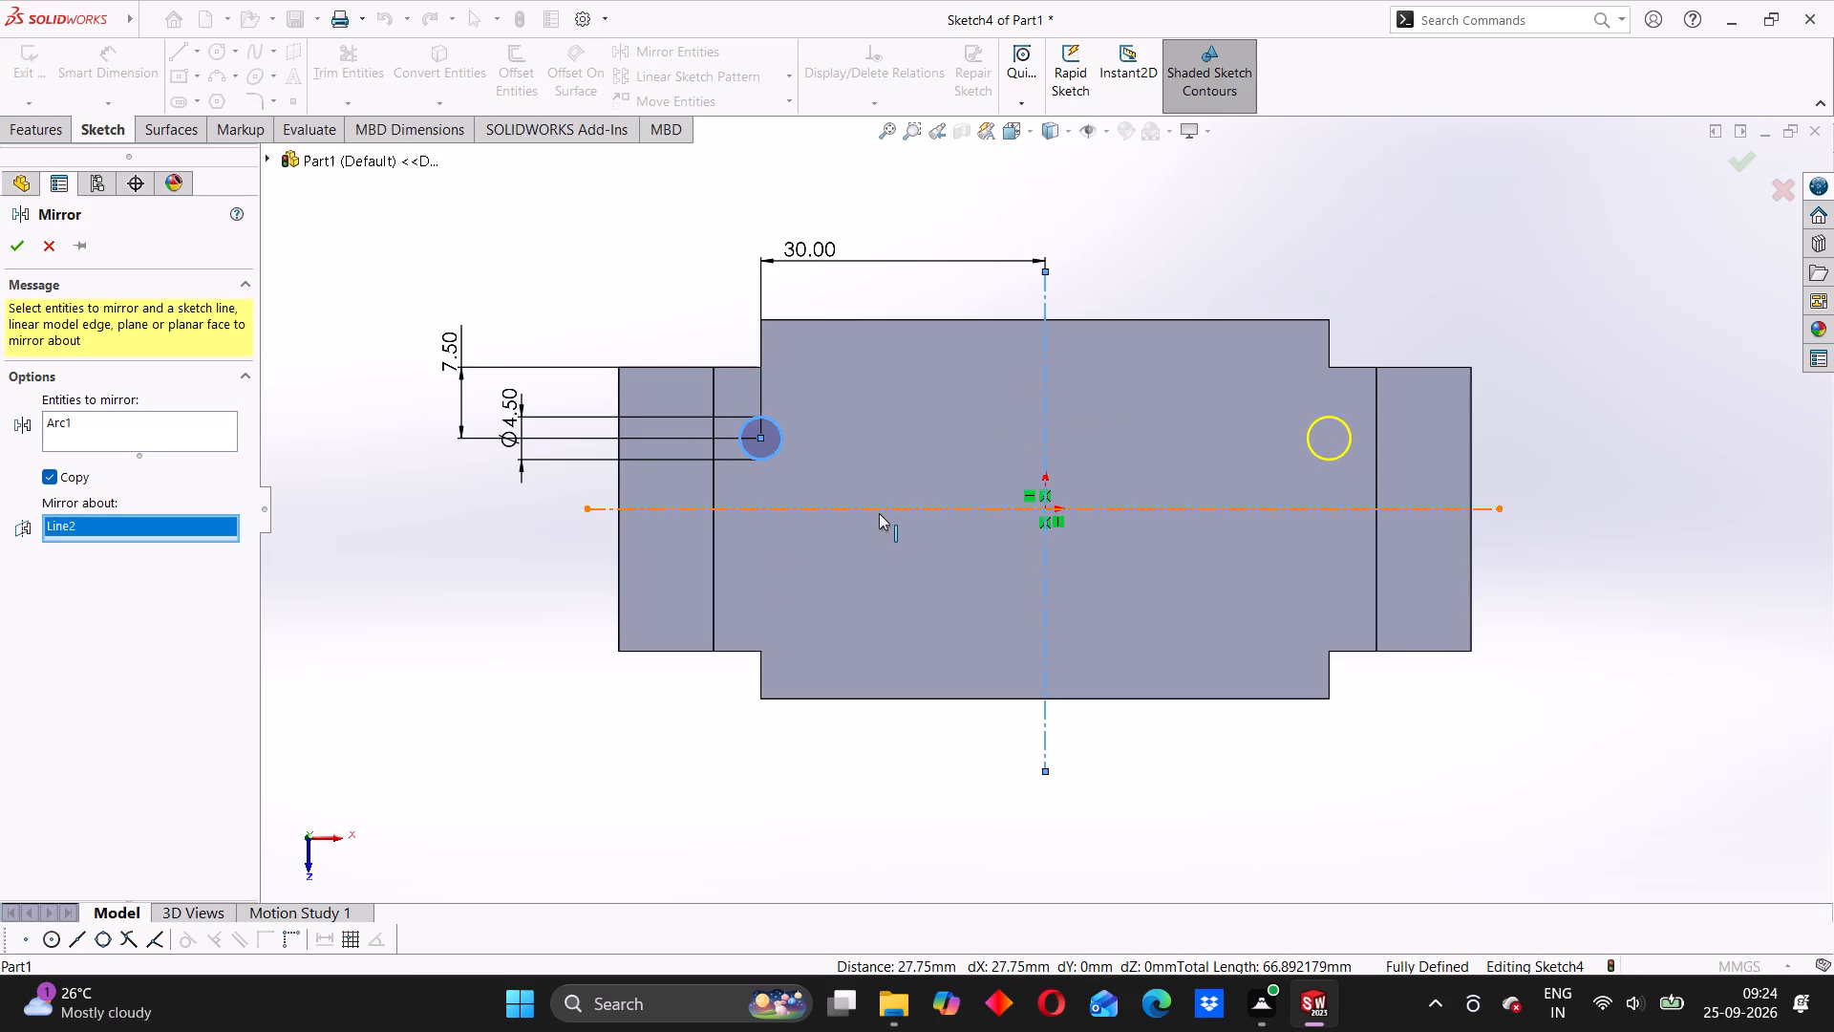
{"action": "left_click", "coordinate": [879, 513]}
{"action": "left_click", "coordinate": [16, 254]}
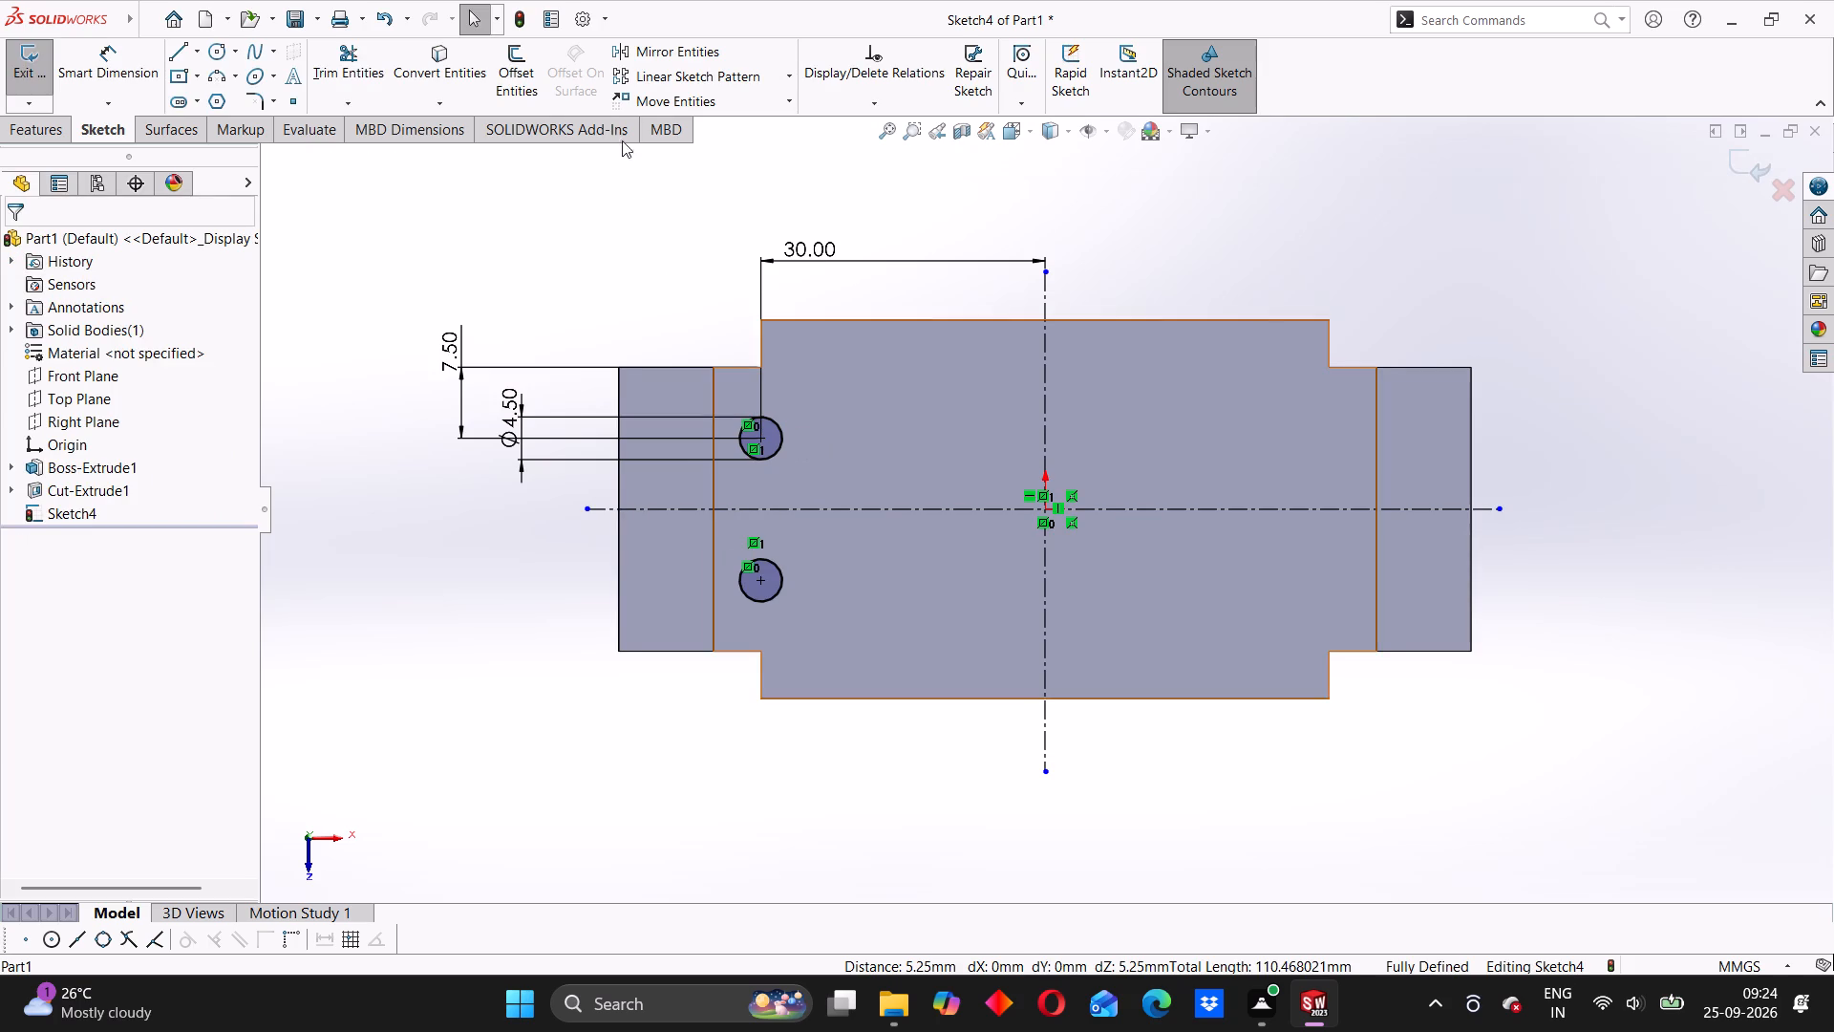
Mirror both left-hand circles about the vertical centerline.
{"action": "left_click", "coordinate": [670, 51]}
{"action": "left_click_drag", "start_coordinate": [610, 343], "coordinate": [881, 619]}
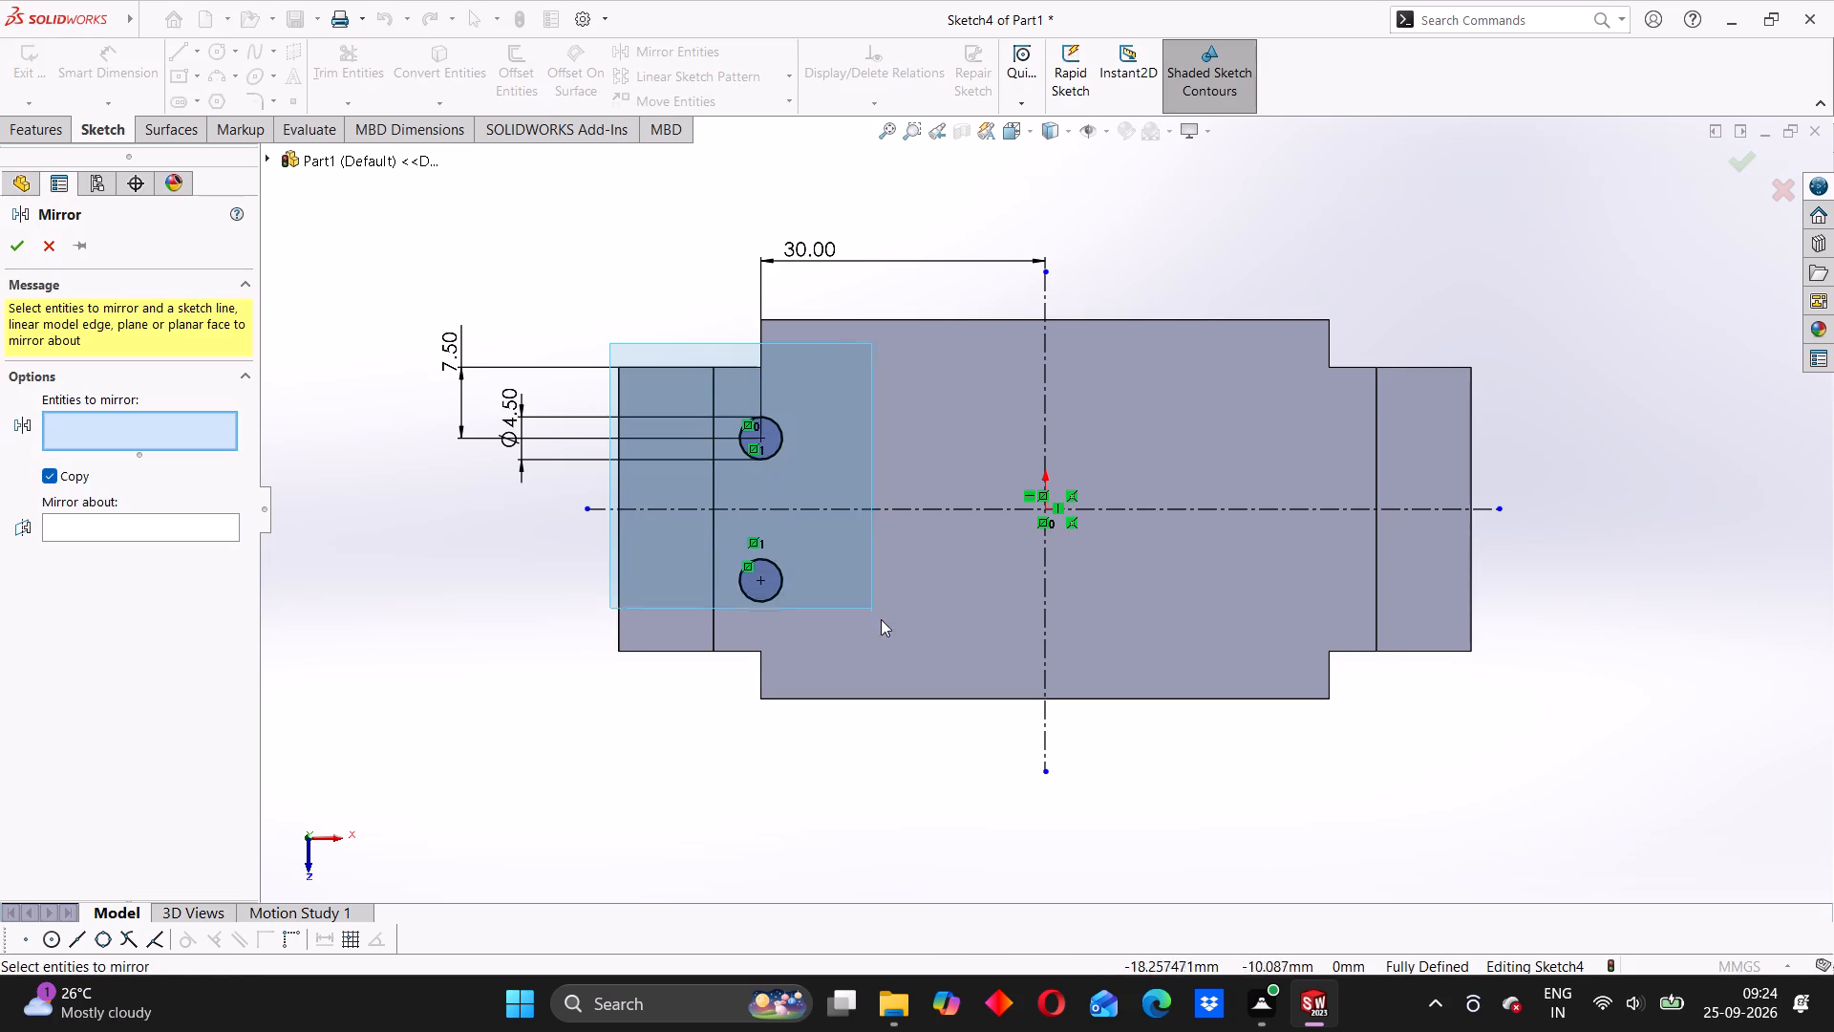
{"action": "left_click_drag", "start_coordinate": [881, 619], "coordinate": [888, 642]}
{"action": "left_click", "coordinate": [144, 552]}
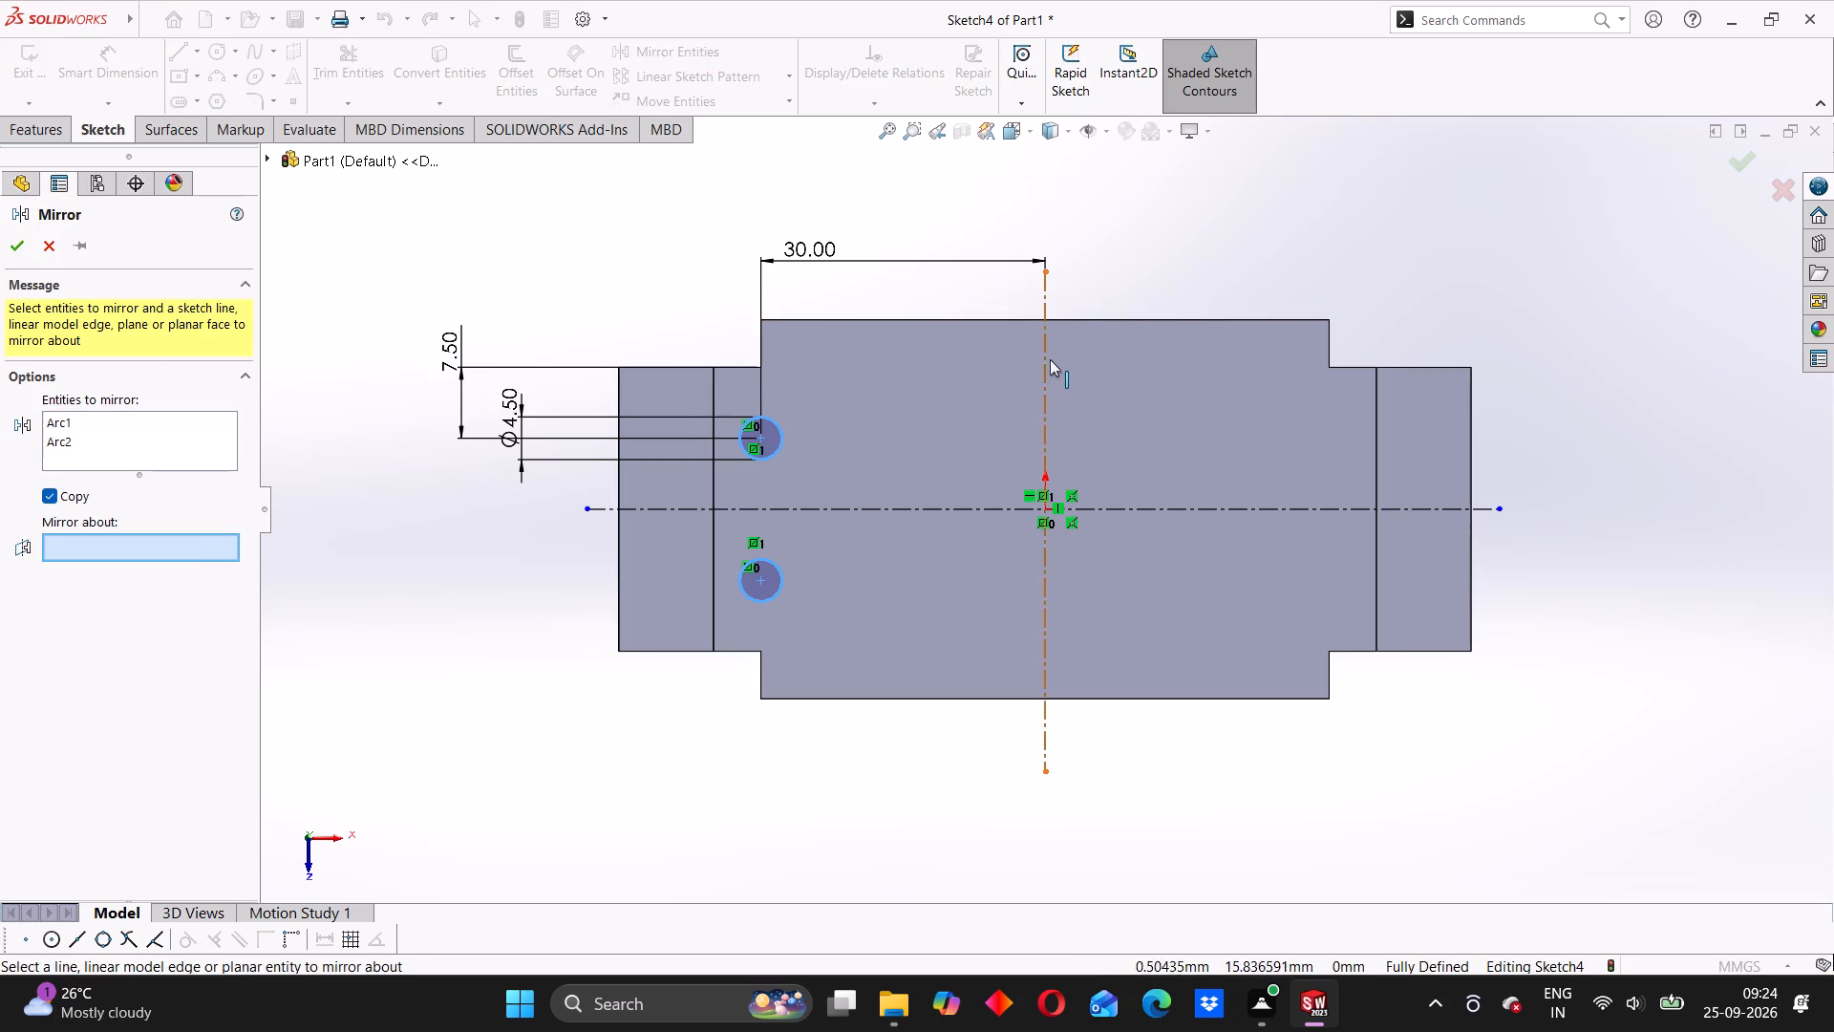
{"action": "left_click", "coordinate": [1049, 364]}
{"action": "left_click", "coordinate": [24, 250]}
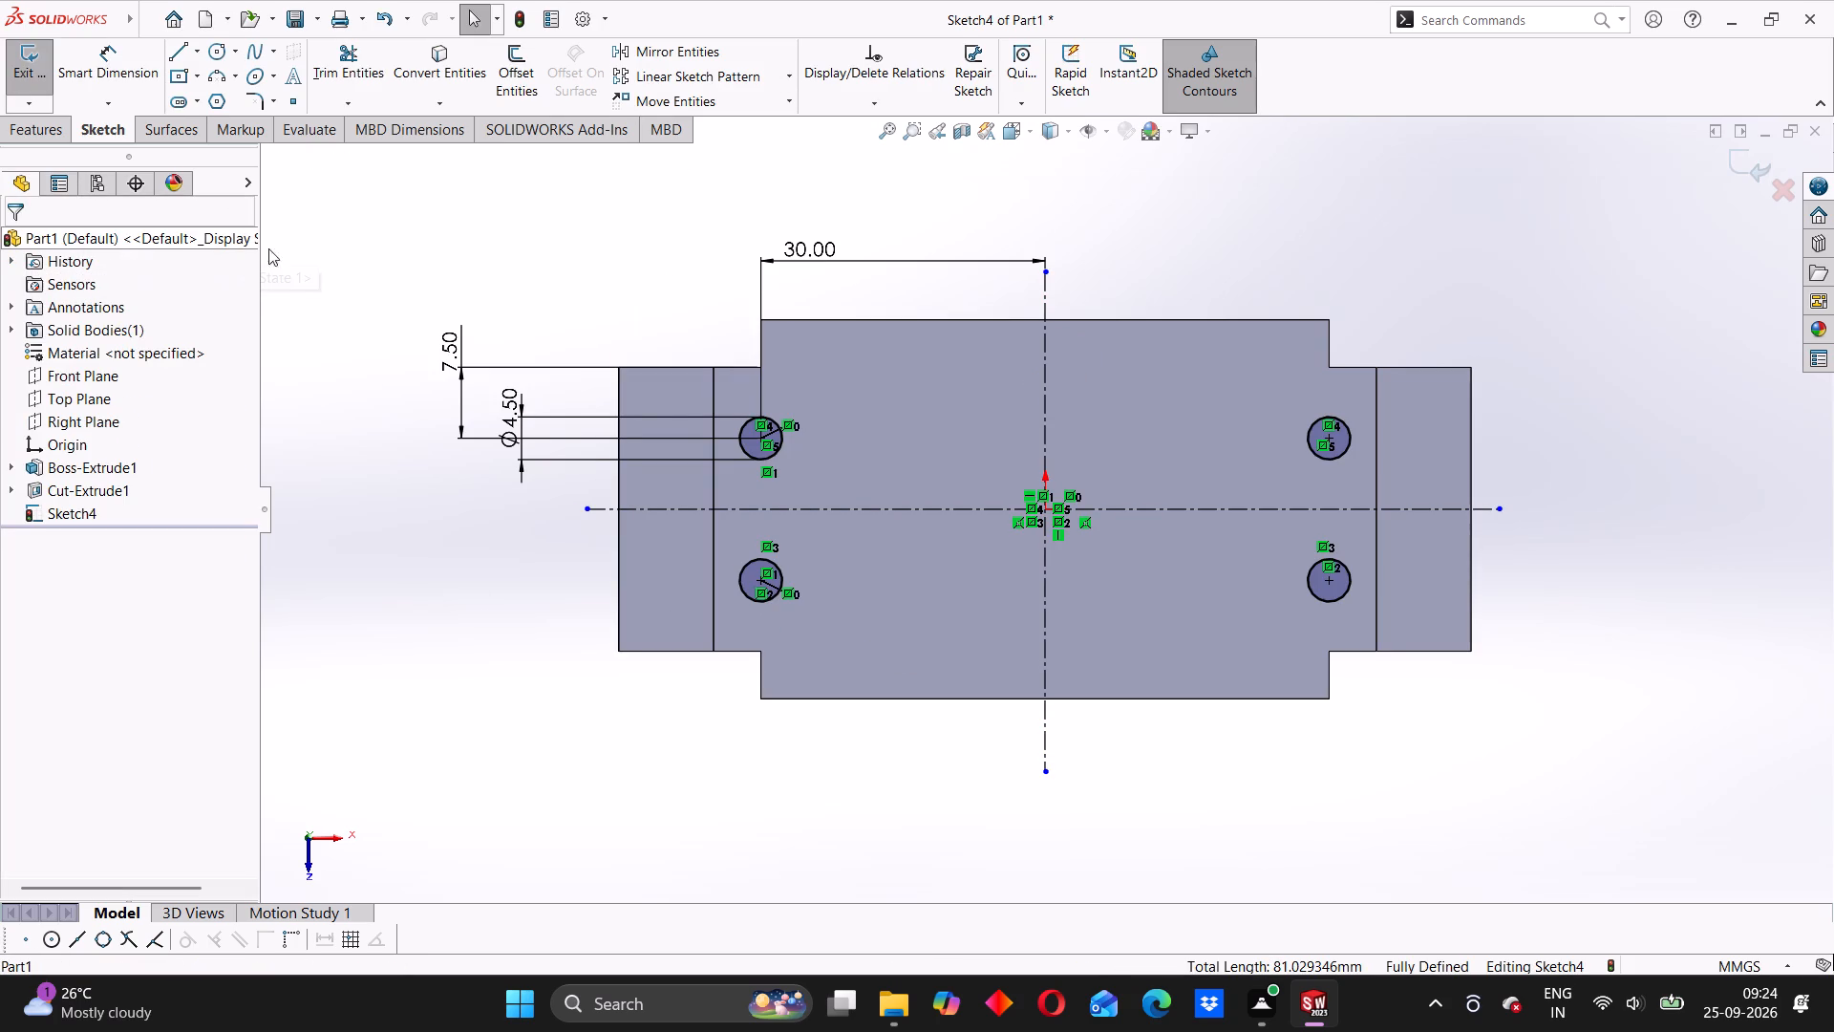
Sketch a 4.5 mm diameter circle centered on the vertical centerline near the face's upper edge.
{"action": "left_click", "coordinate": [217, 52]}
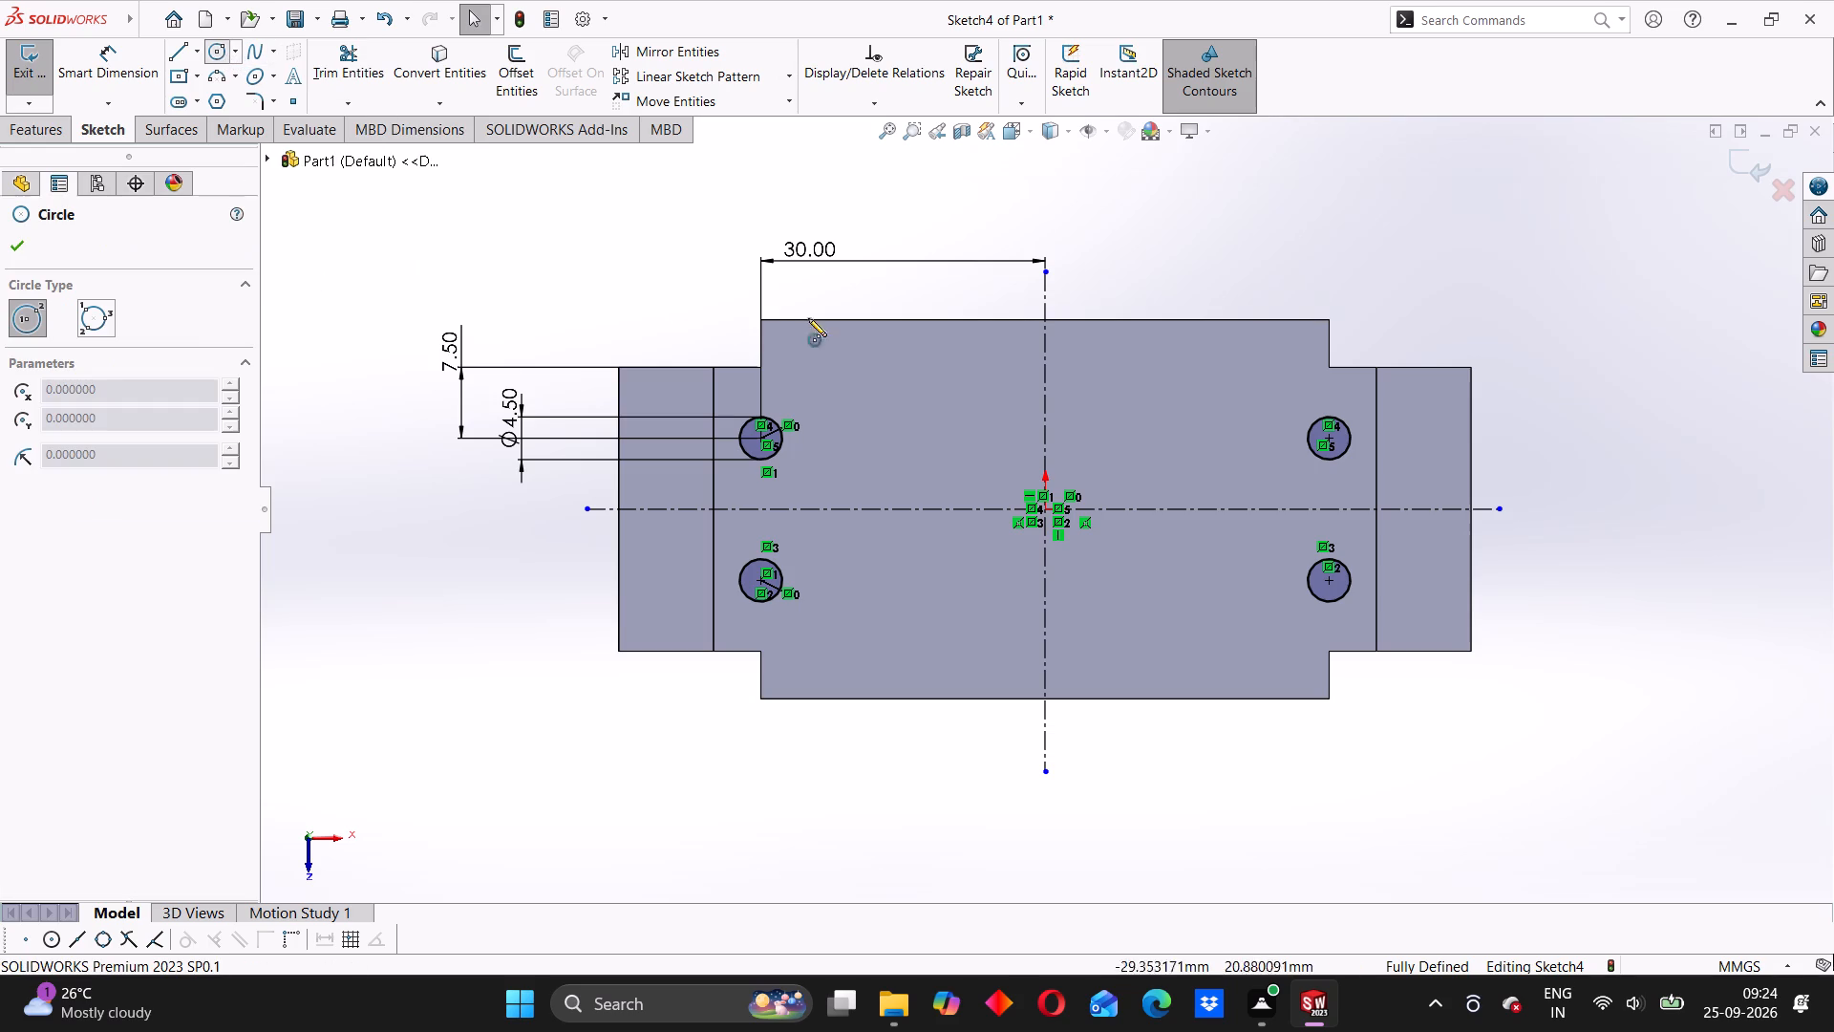
{"action": "left_click", "coordinate": [1044, 354]}
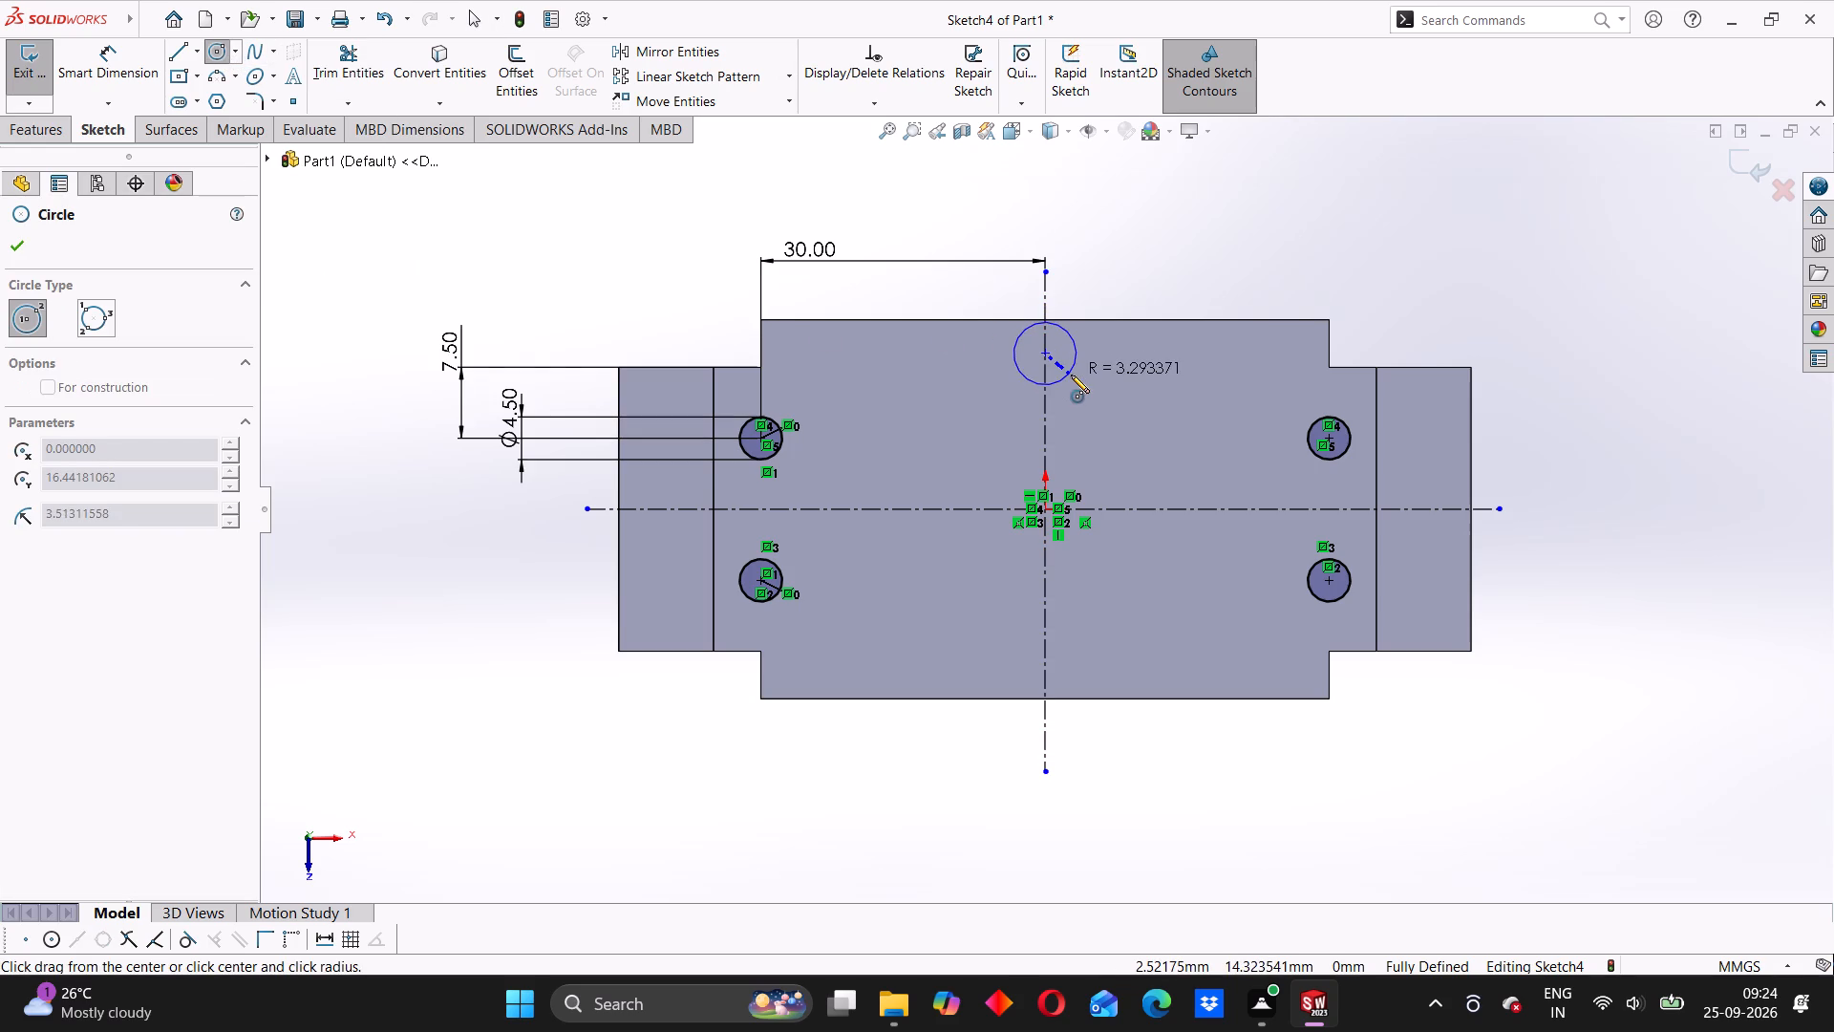
{"action": "left_click", "coordinate": [1065, 372]}
{"action": "left_click", "coordinate": [123, 75]}
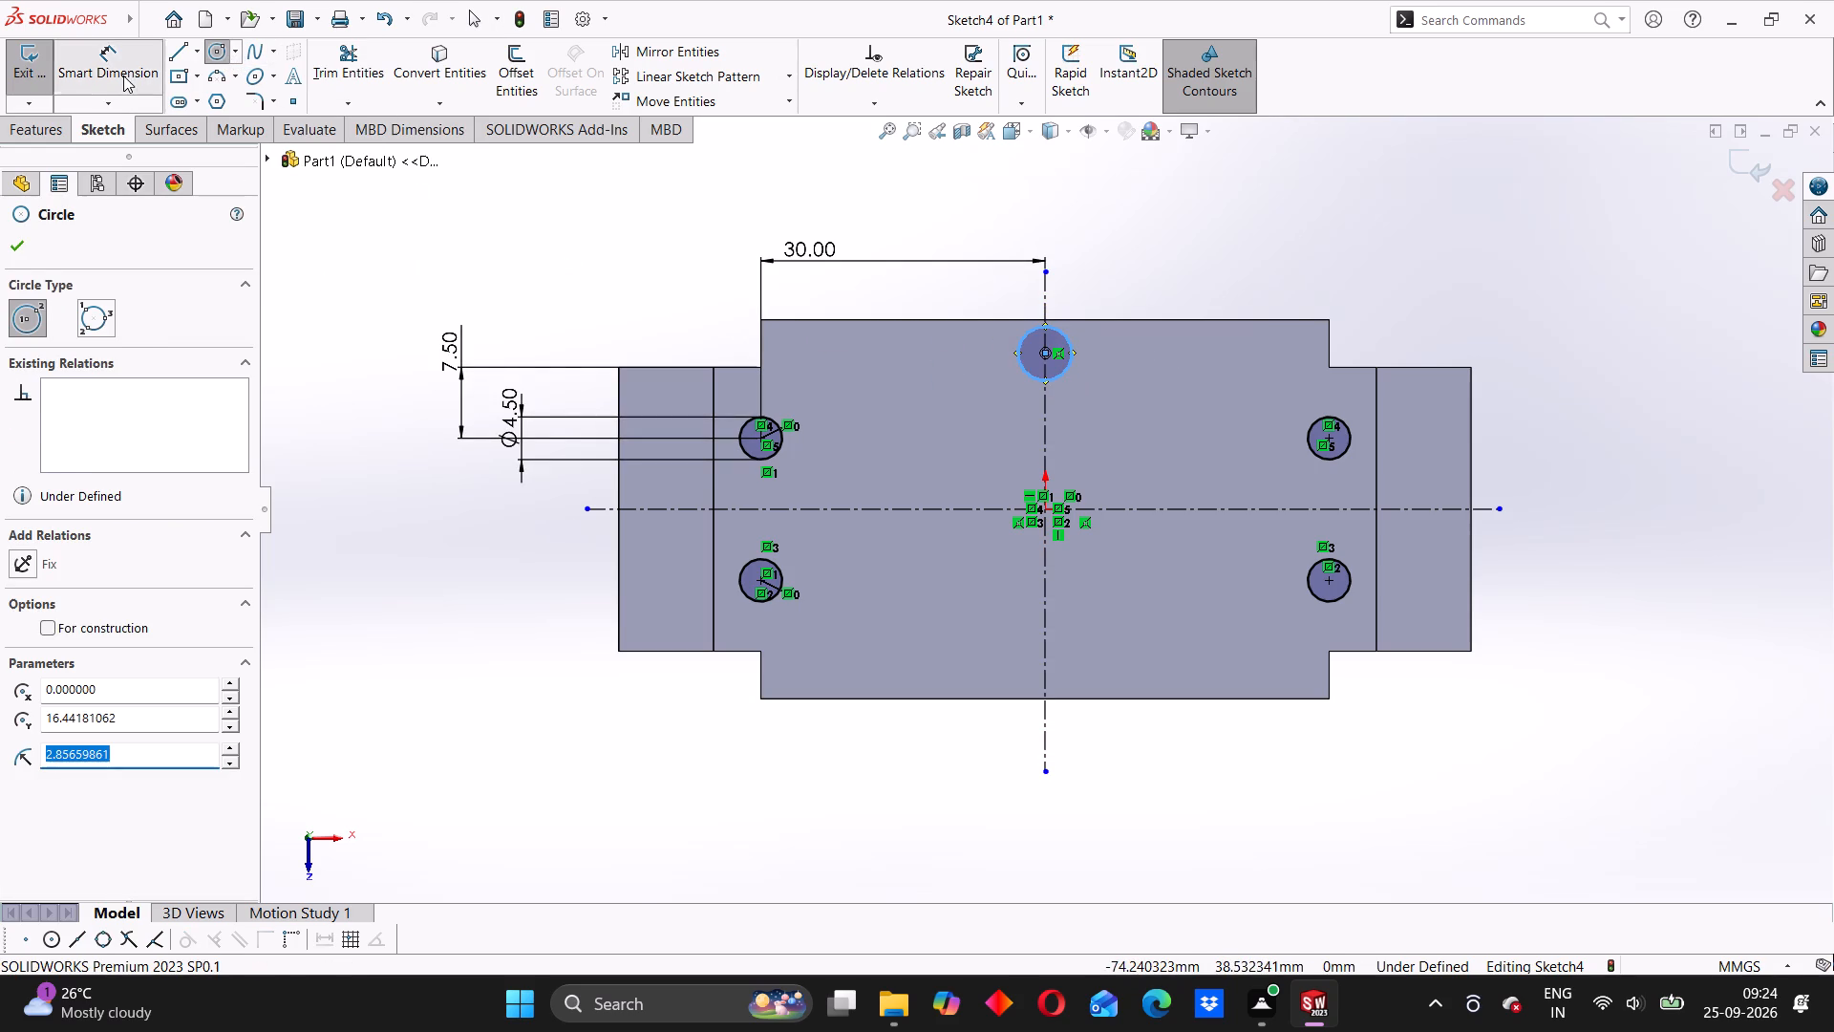
{"action": "left_click", "coordinate": [1074, 349]}
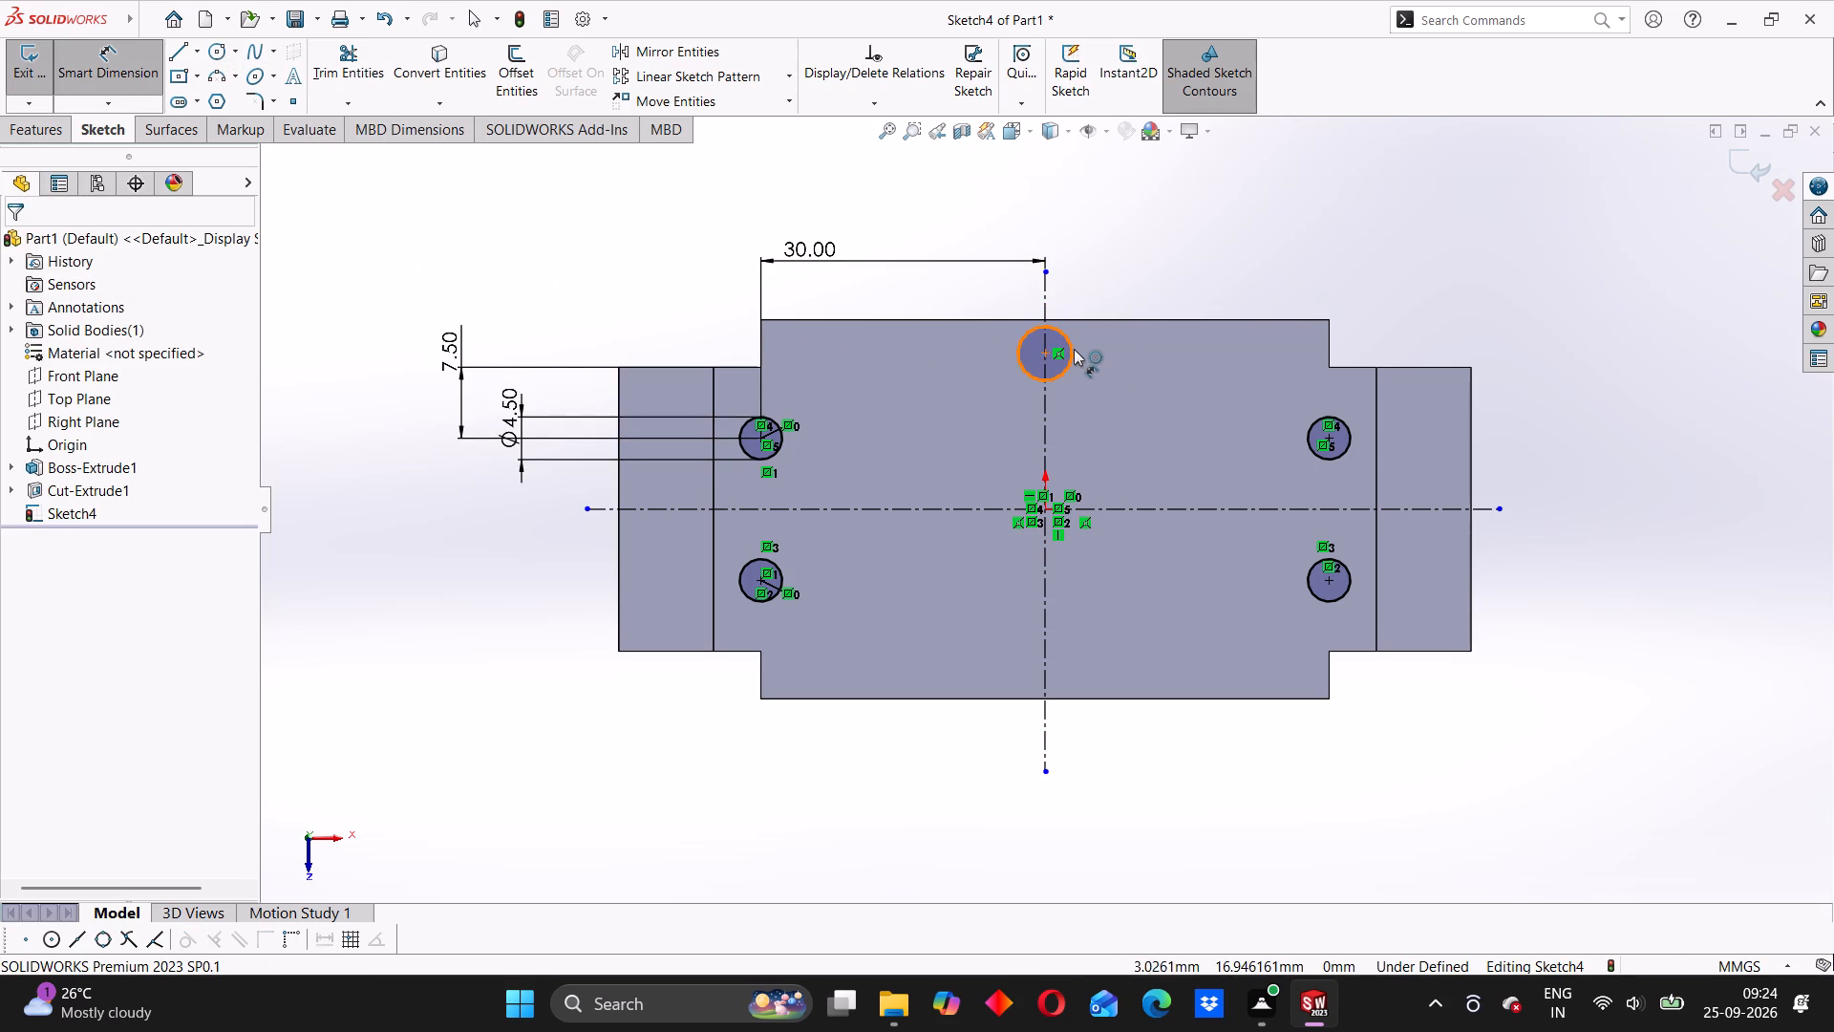
{"action": "left_click", "coordinate": [1135, 280]}
{"action": "type", "text": "4.5"}
{"action": "key", "text": "Return"}
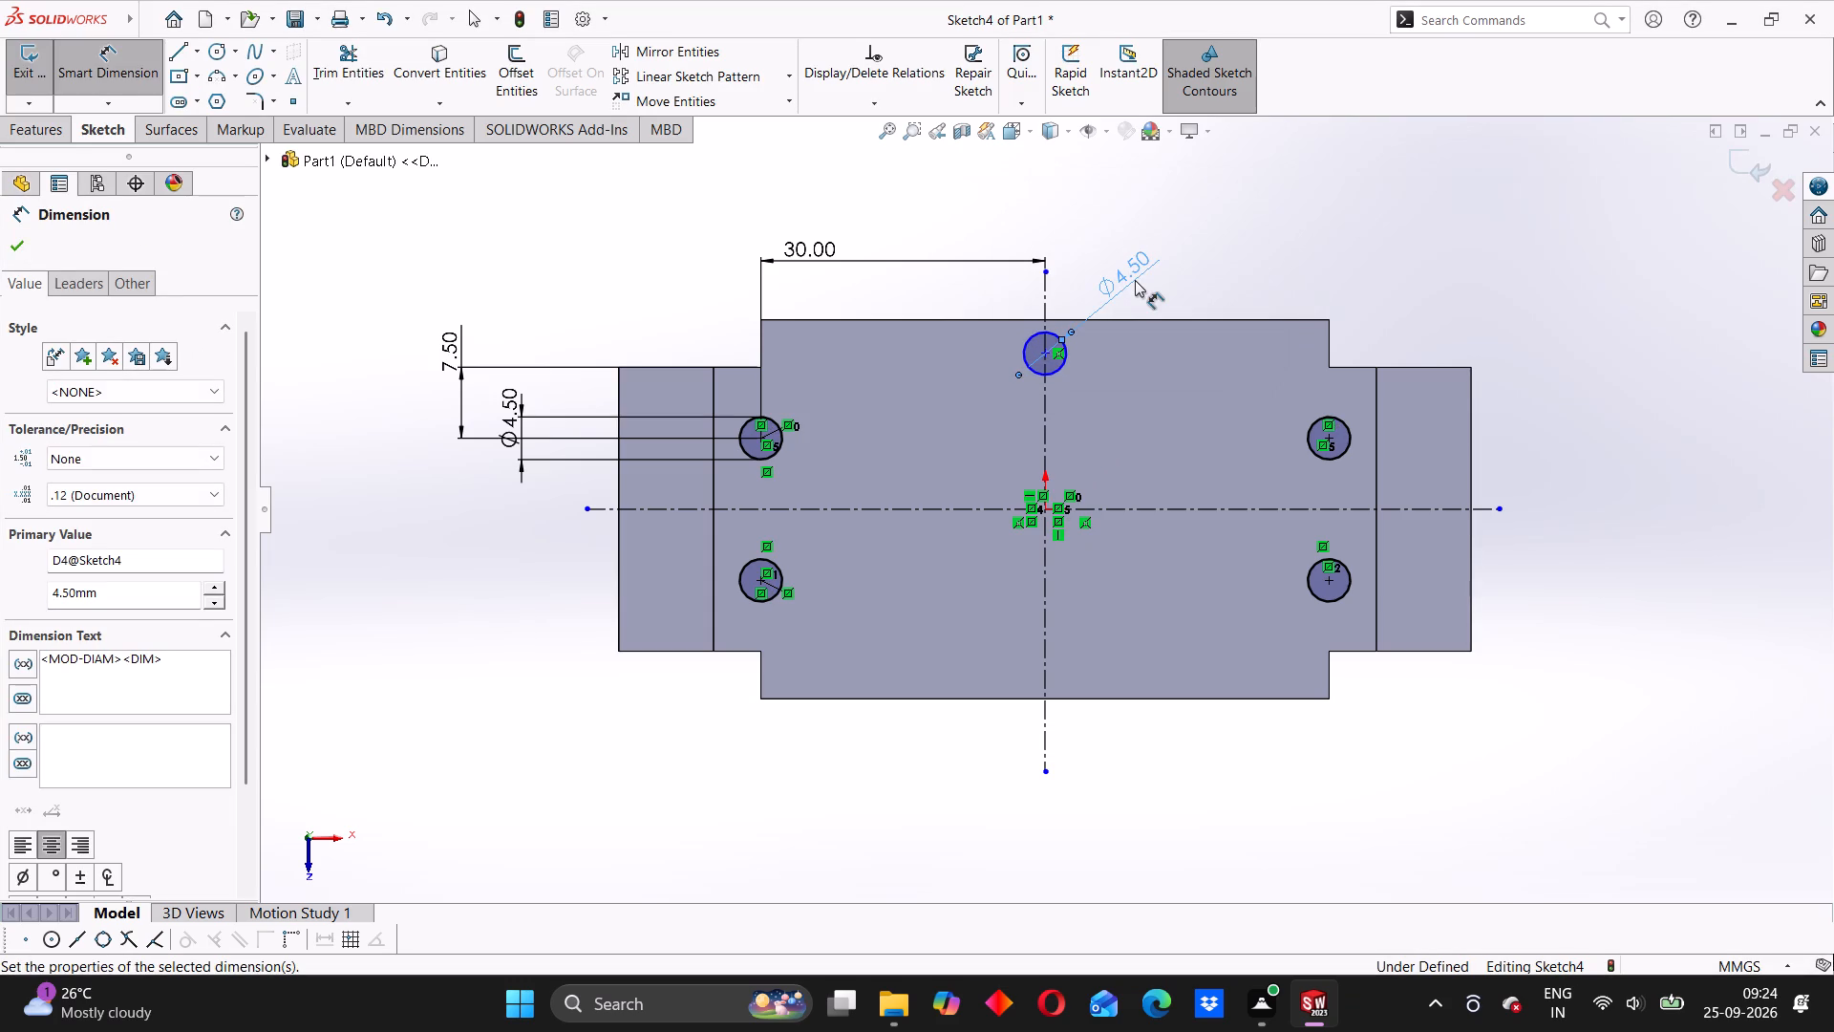
Dimension the distance from the upper middle circle's center to the face's top edge as 5 mm.
{"action": "left_click", "coordinate": [1049, 352]}
{"action": "left_click", "coordinate": [1029, 322]}
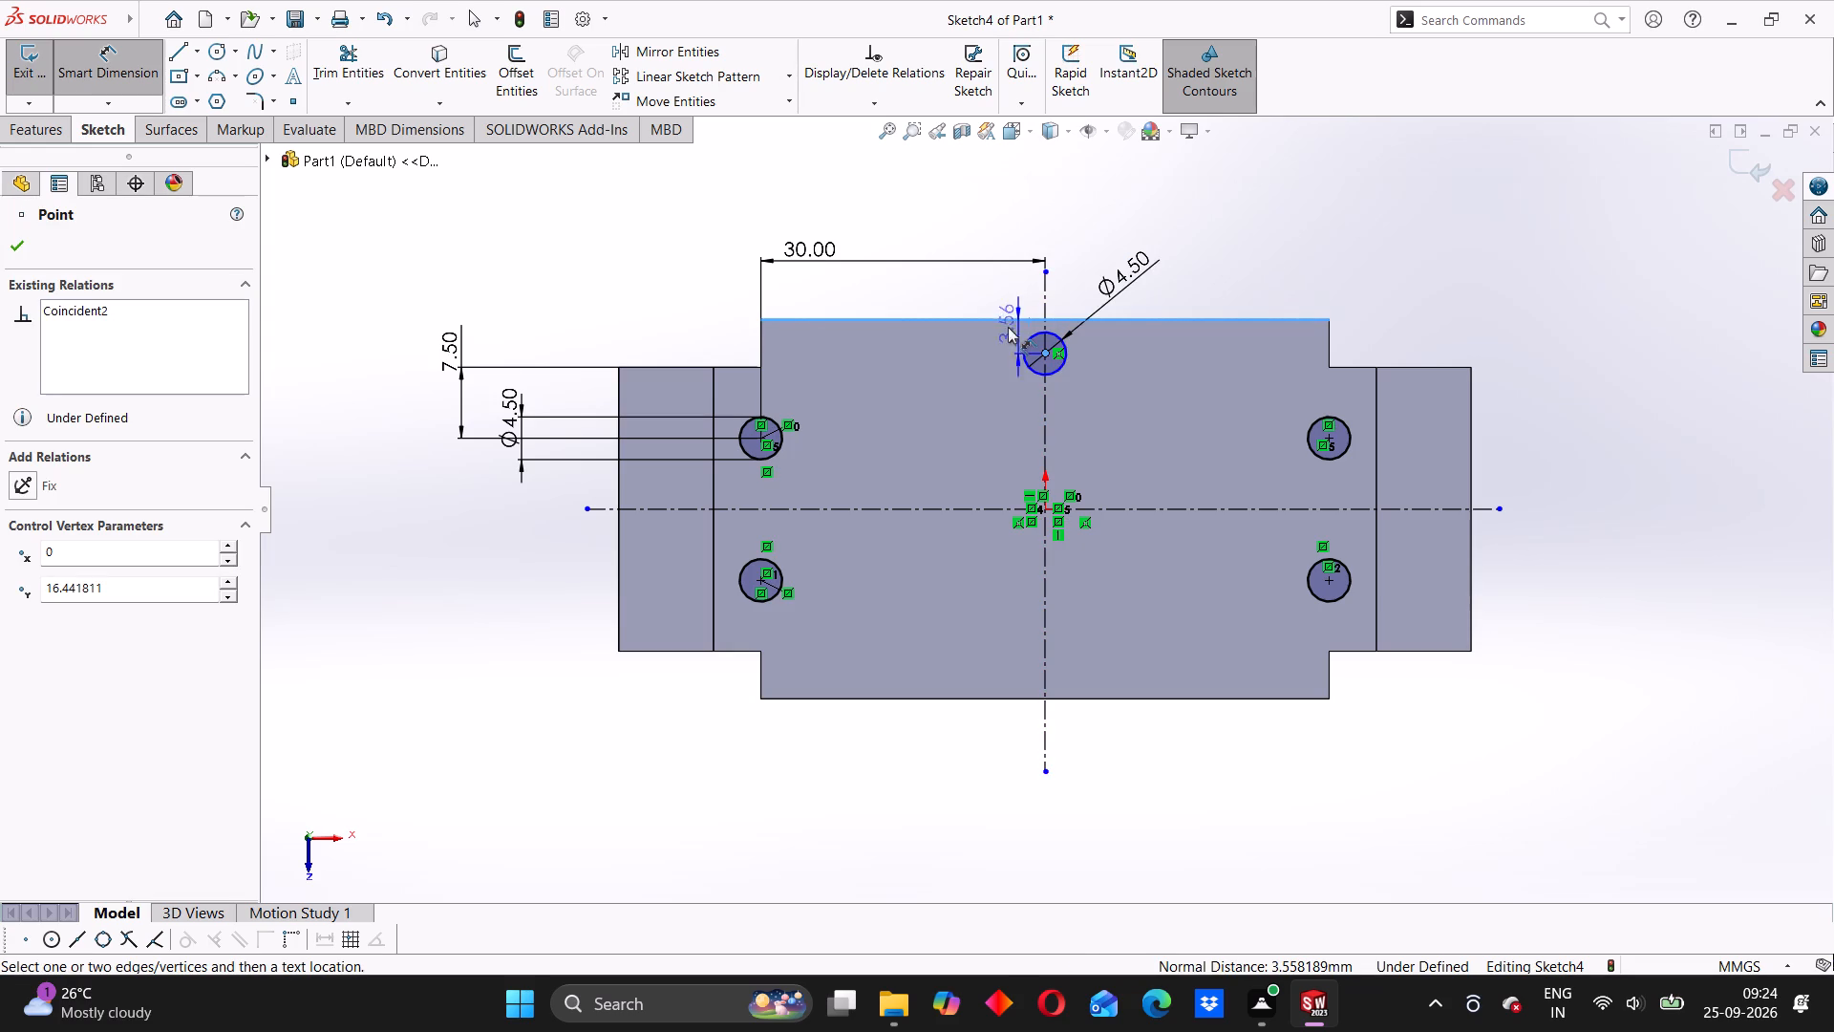
{"action": "left_click", "coordinate": [717, 334]}
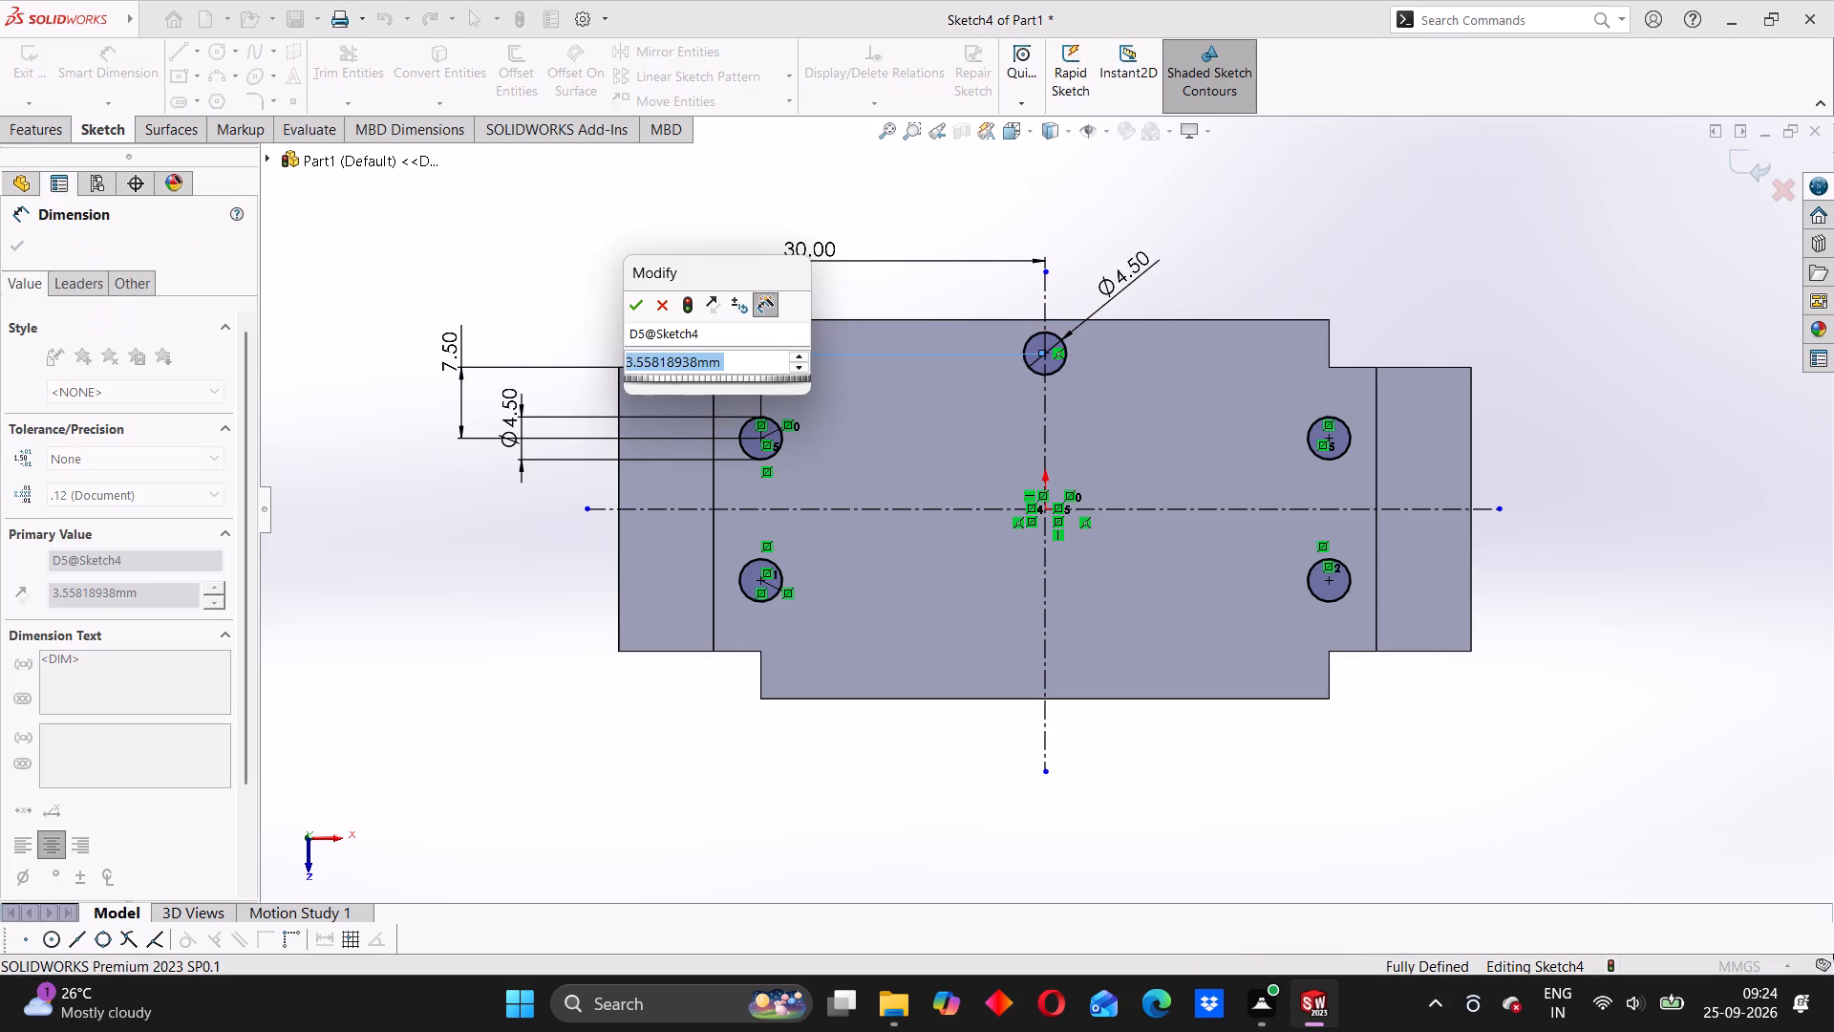
{"action": "key", "text": "5"}
{"action": "key", "text": "Return"}
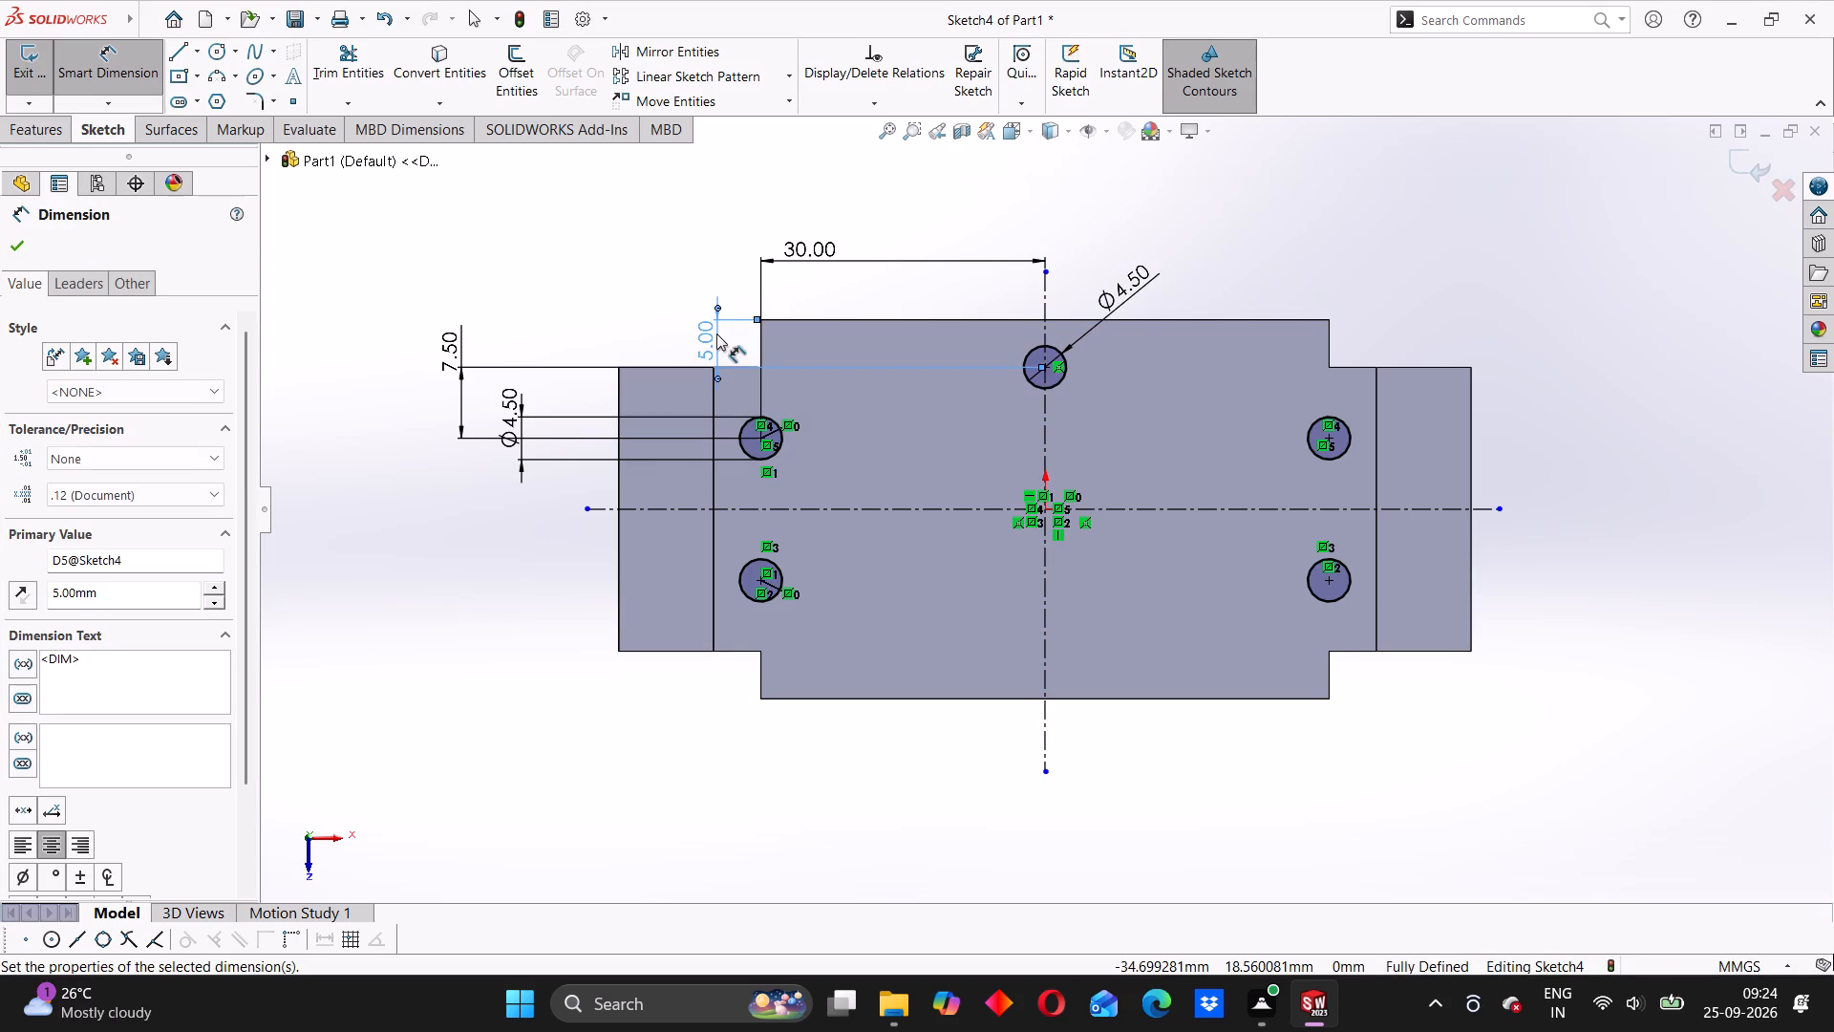
{"action": "left_click", "coordinate": [670, 314]}
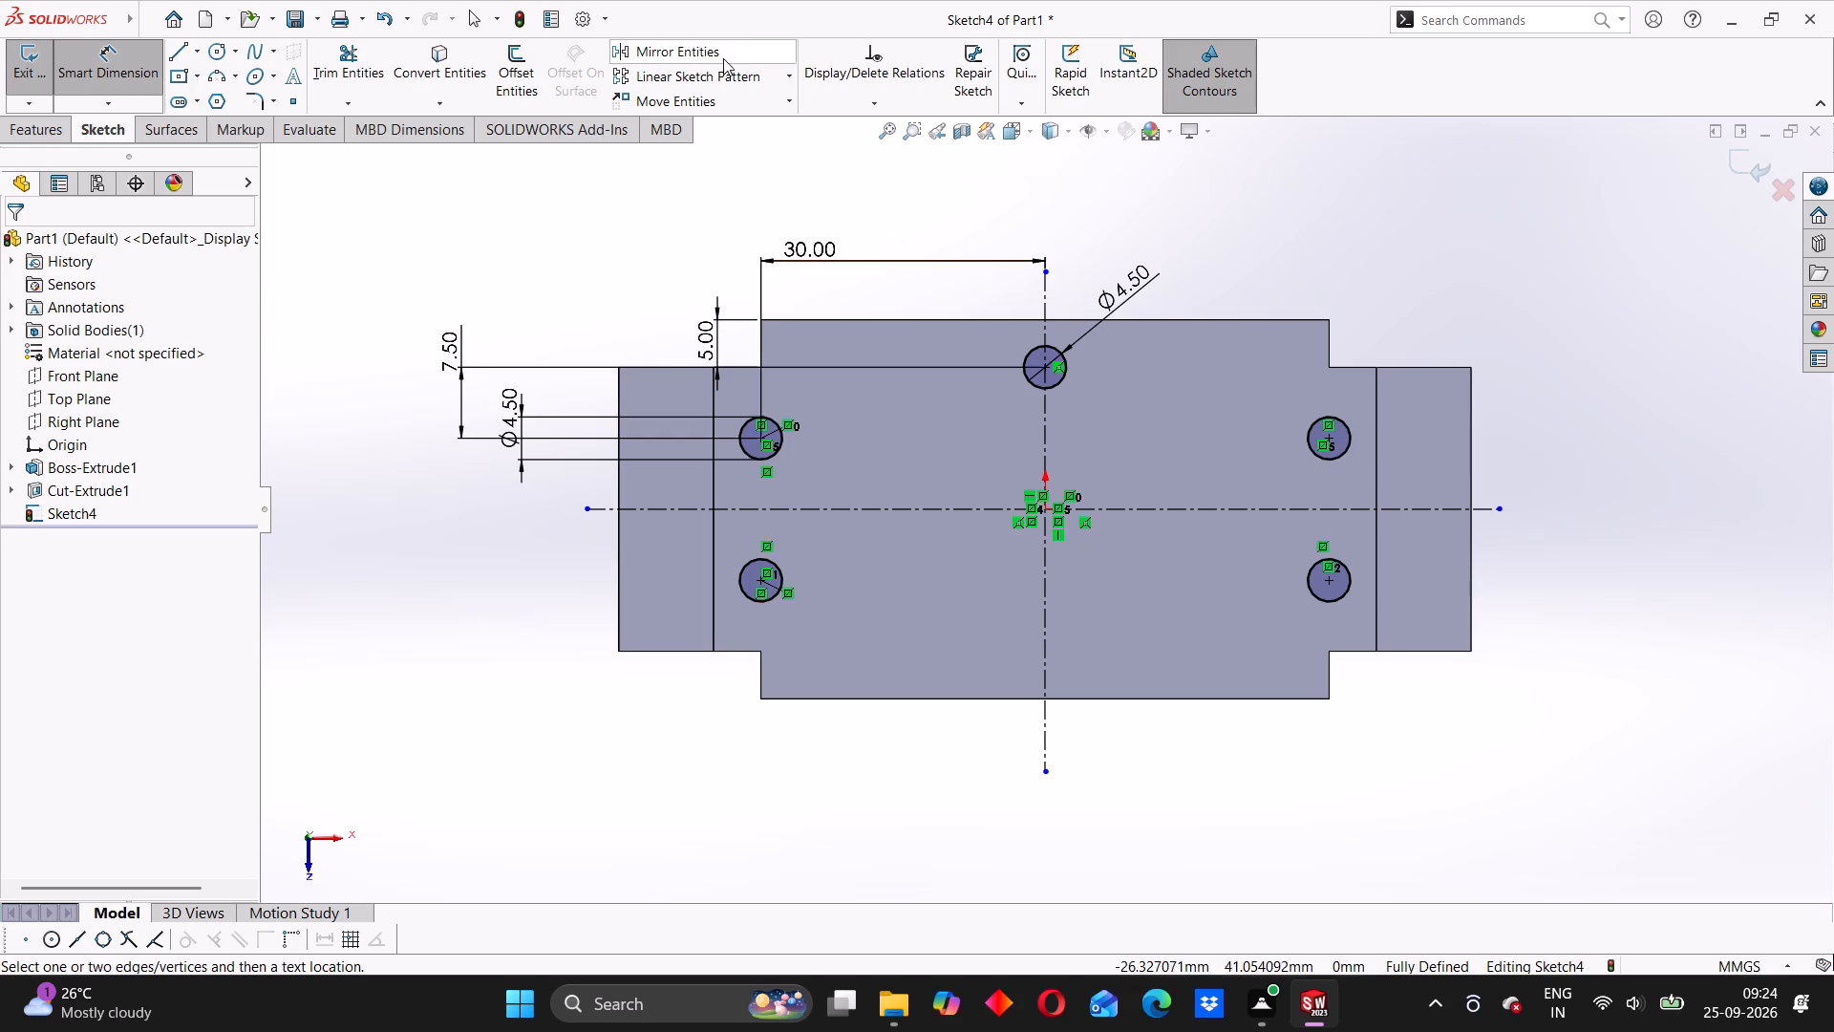
Mirror the upper middle 4.5 mm circle about the horizontal centerline.
{"action": "left_click", "coordinate": [714, 54]}
{"action": "left_click", "coordinate": [1033, 347]}
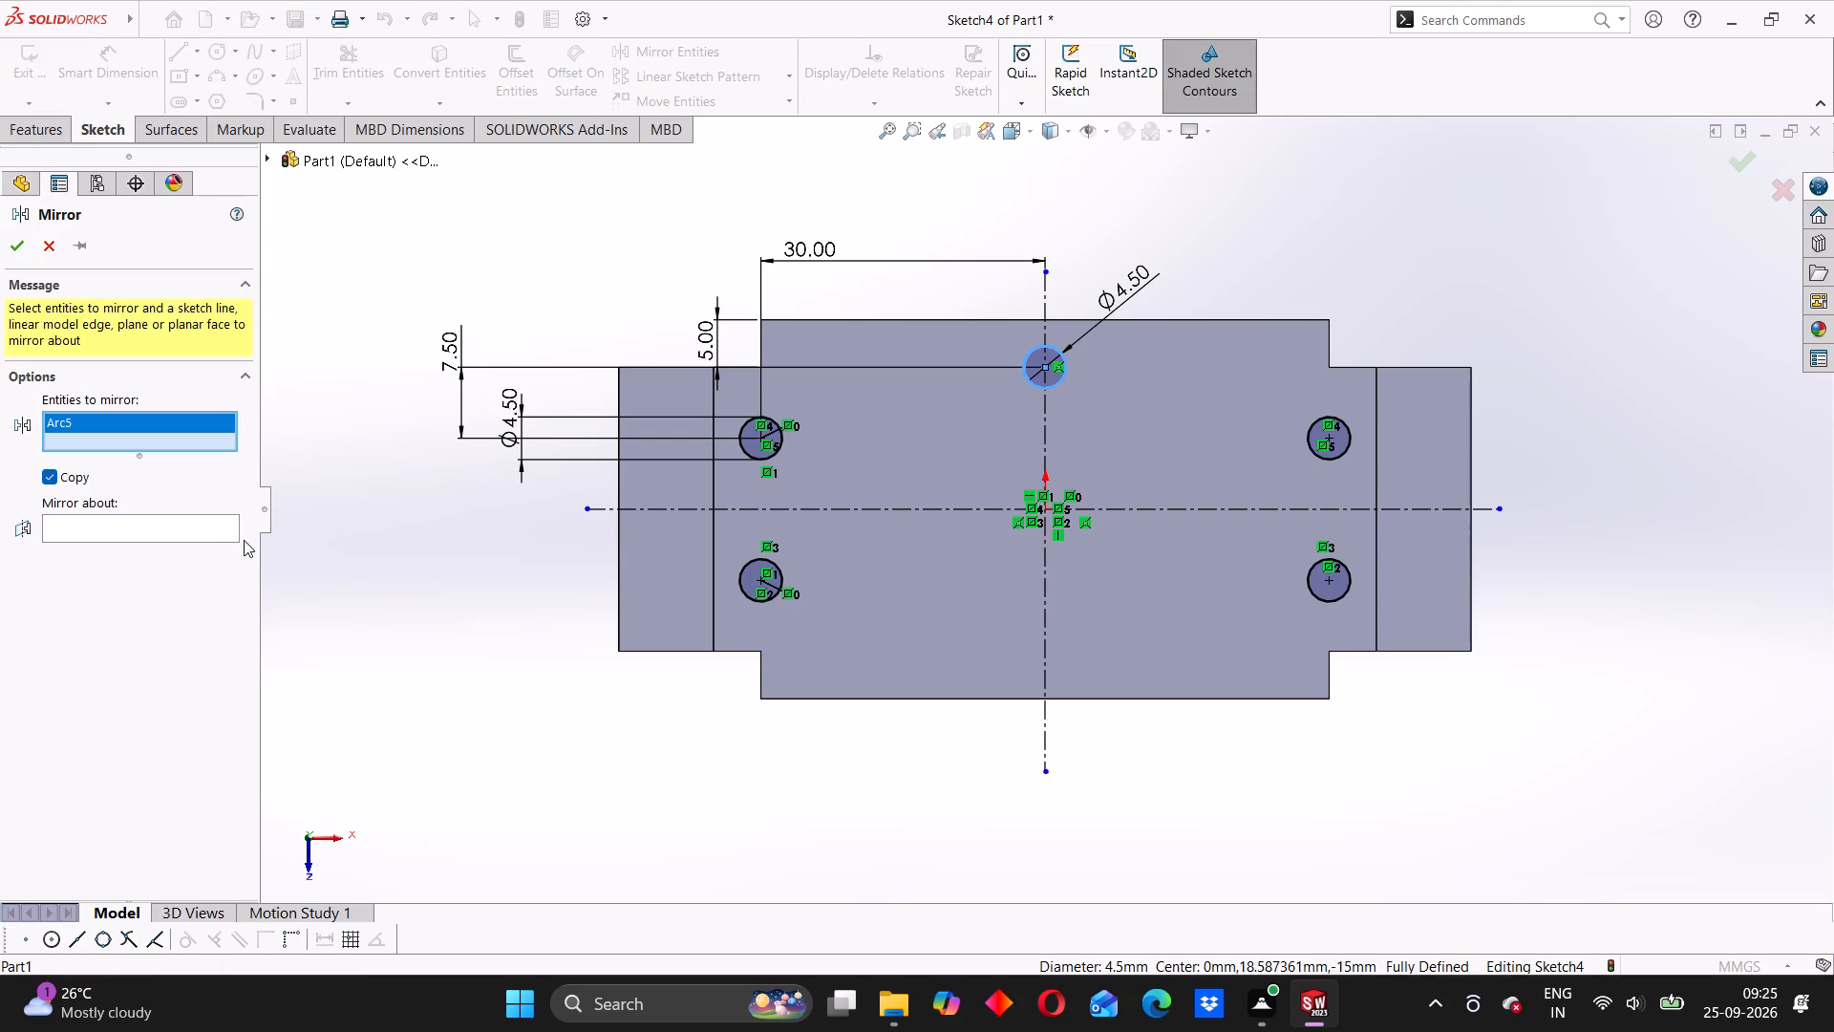
{"action": "left_click", "coordinate": [201, 507]}
{"action": "left_click", "coordinate": [213, 529]}
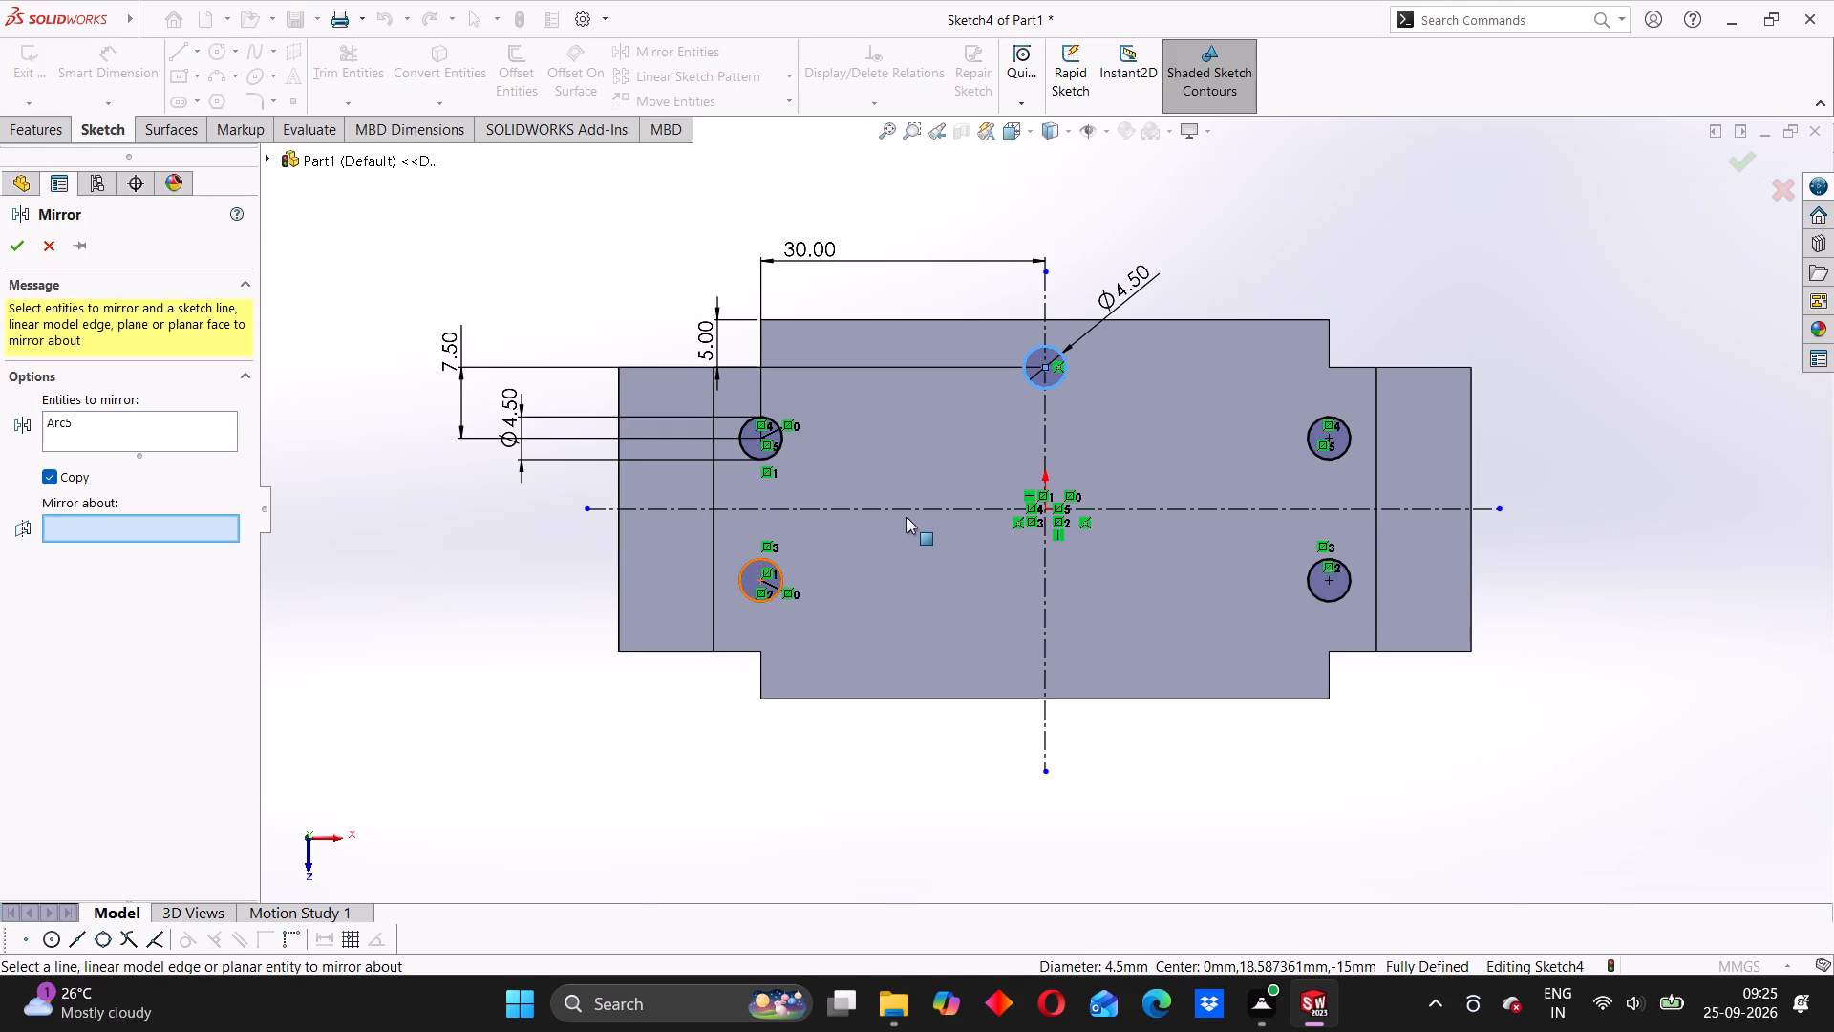
{"action": "left_click", "coordinate": [902, 507]}
{"action": "left_click", "coordinate": [24, 244]}
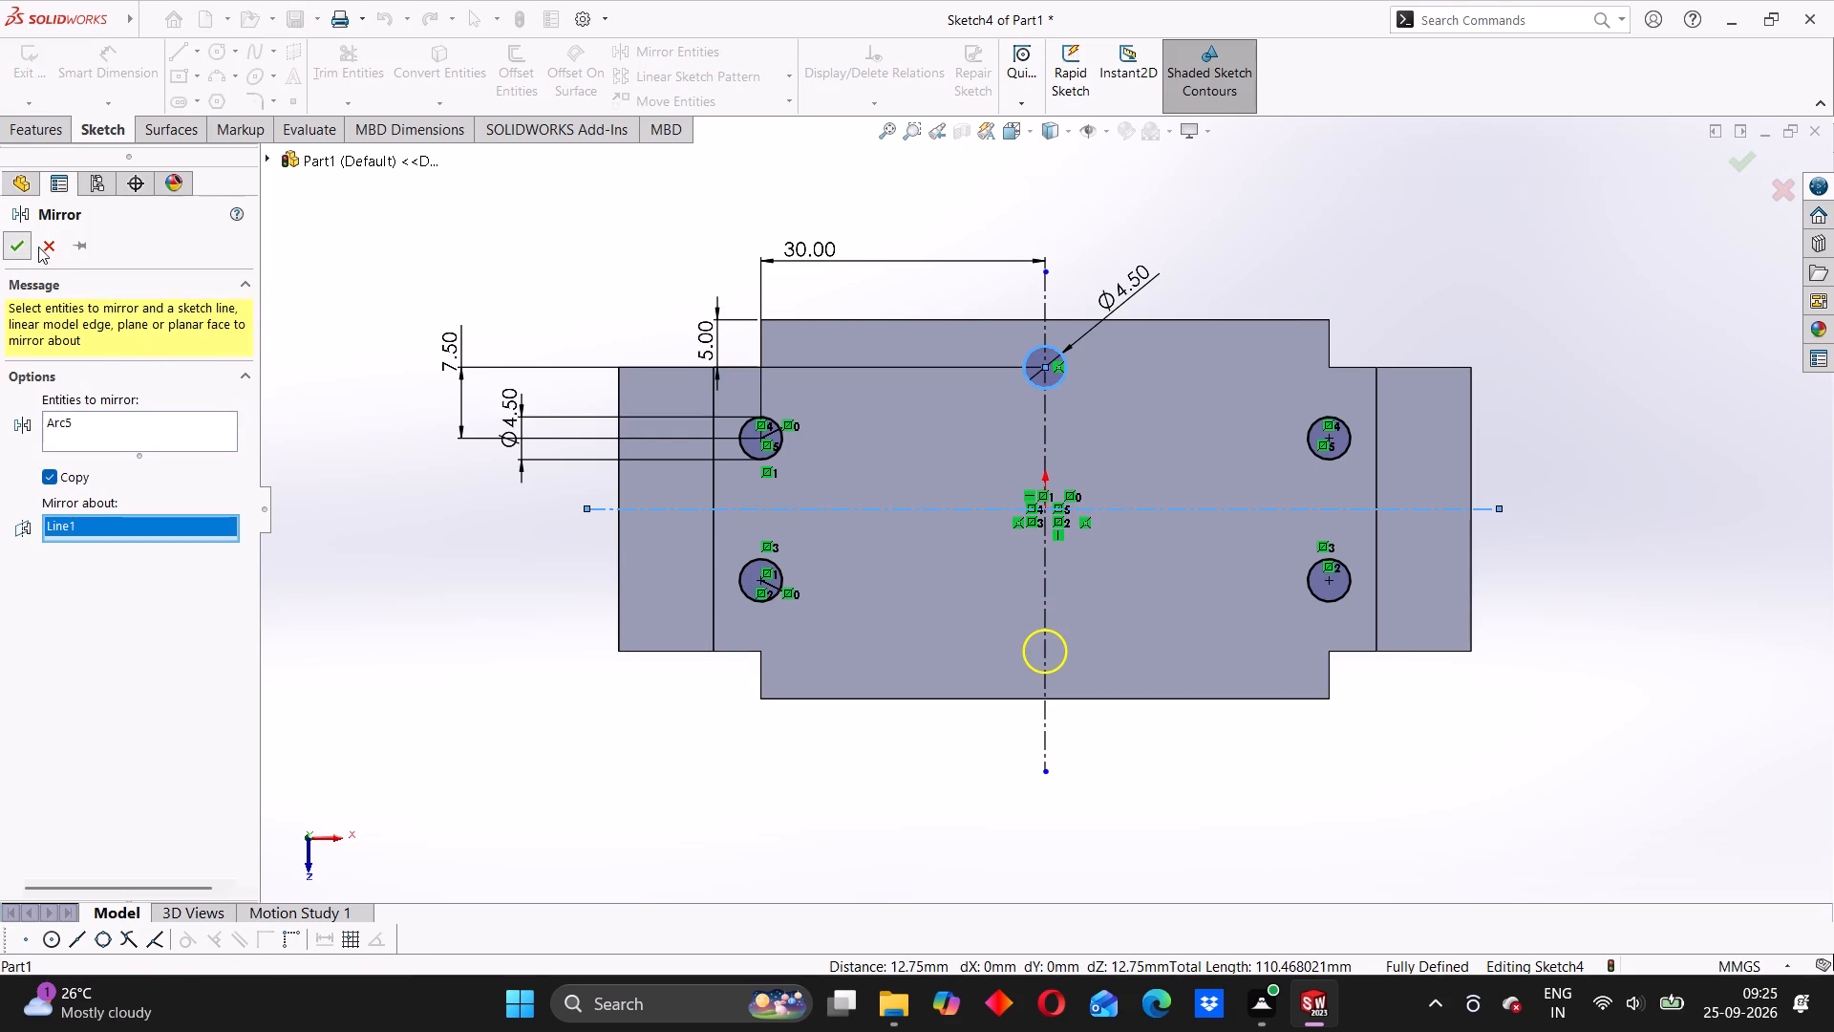
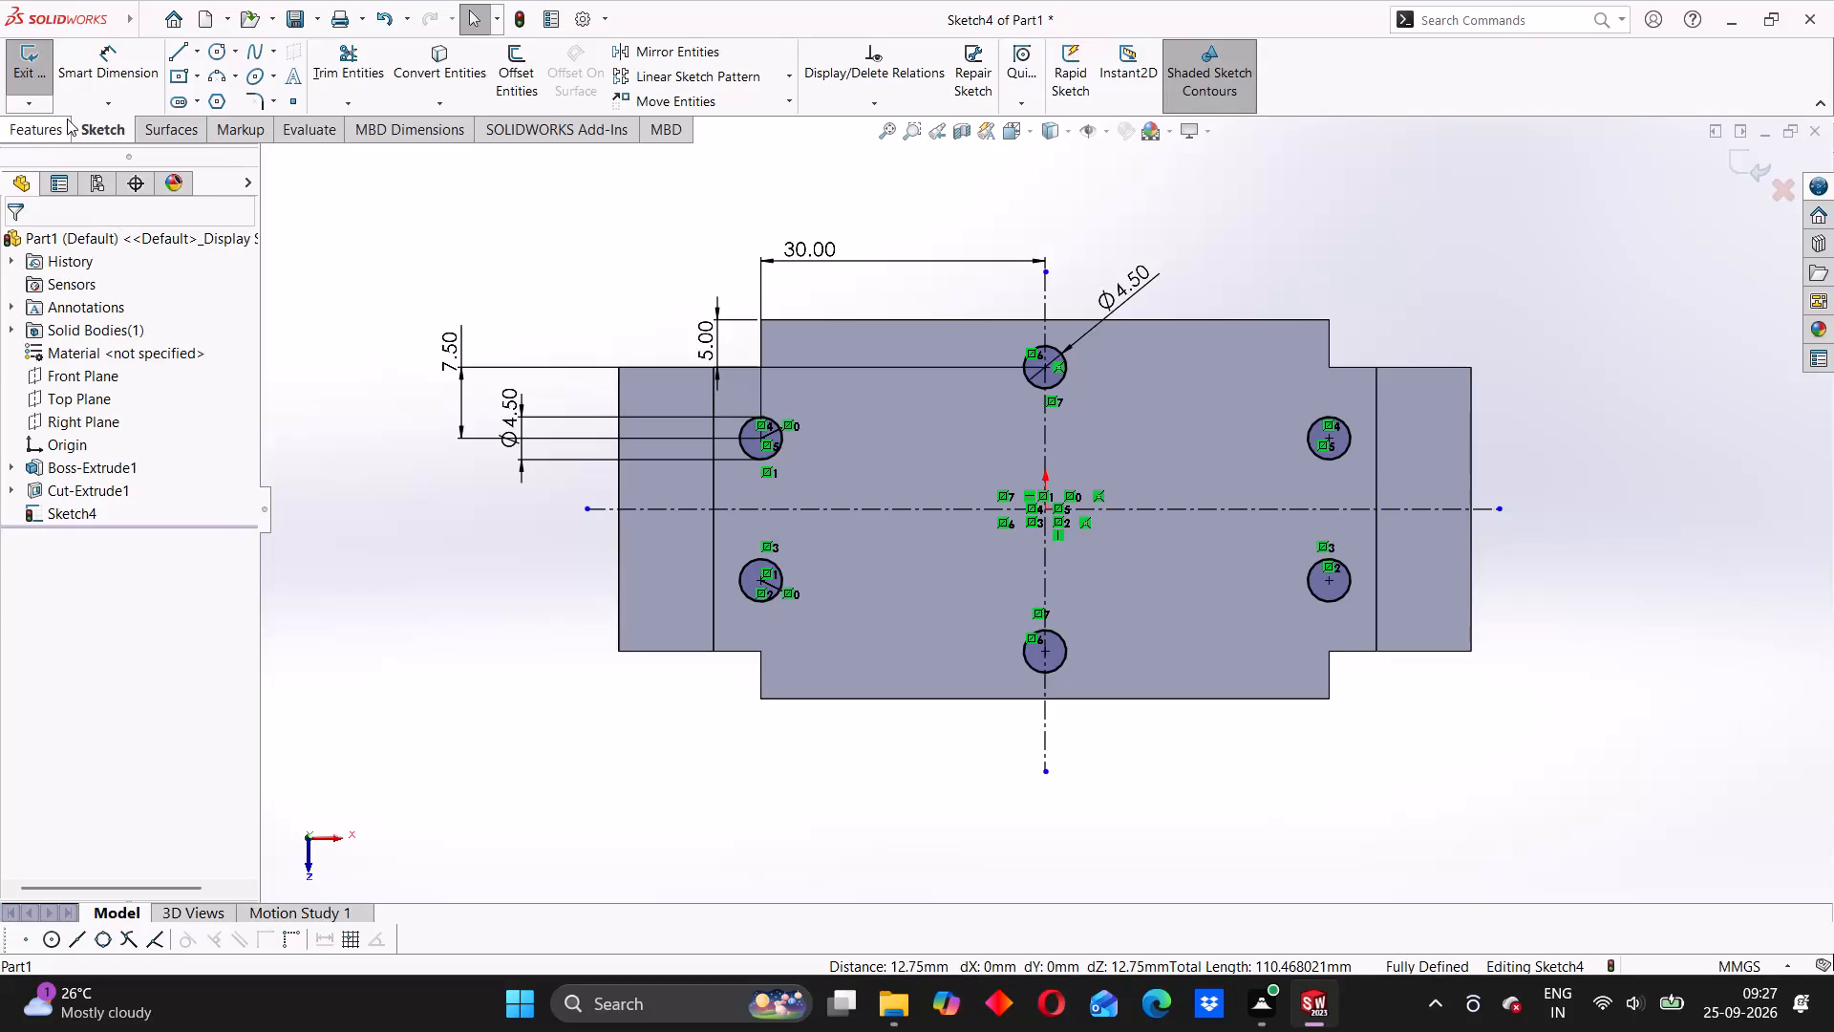
Cut-extrude the six 4.5 mm circles into the block with a blind depth of 40 mm.
{"action": "left_click", "coordinate": [41, 134]}
{"action": "left_click", "coordinate": [322, 55]}
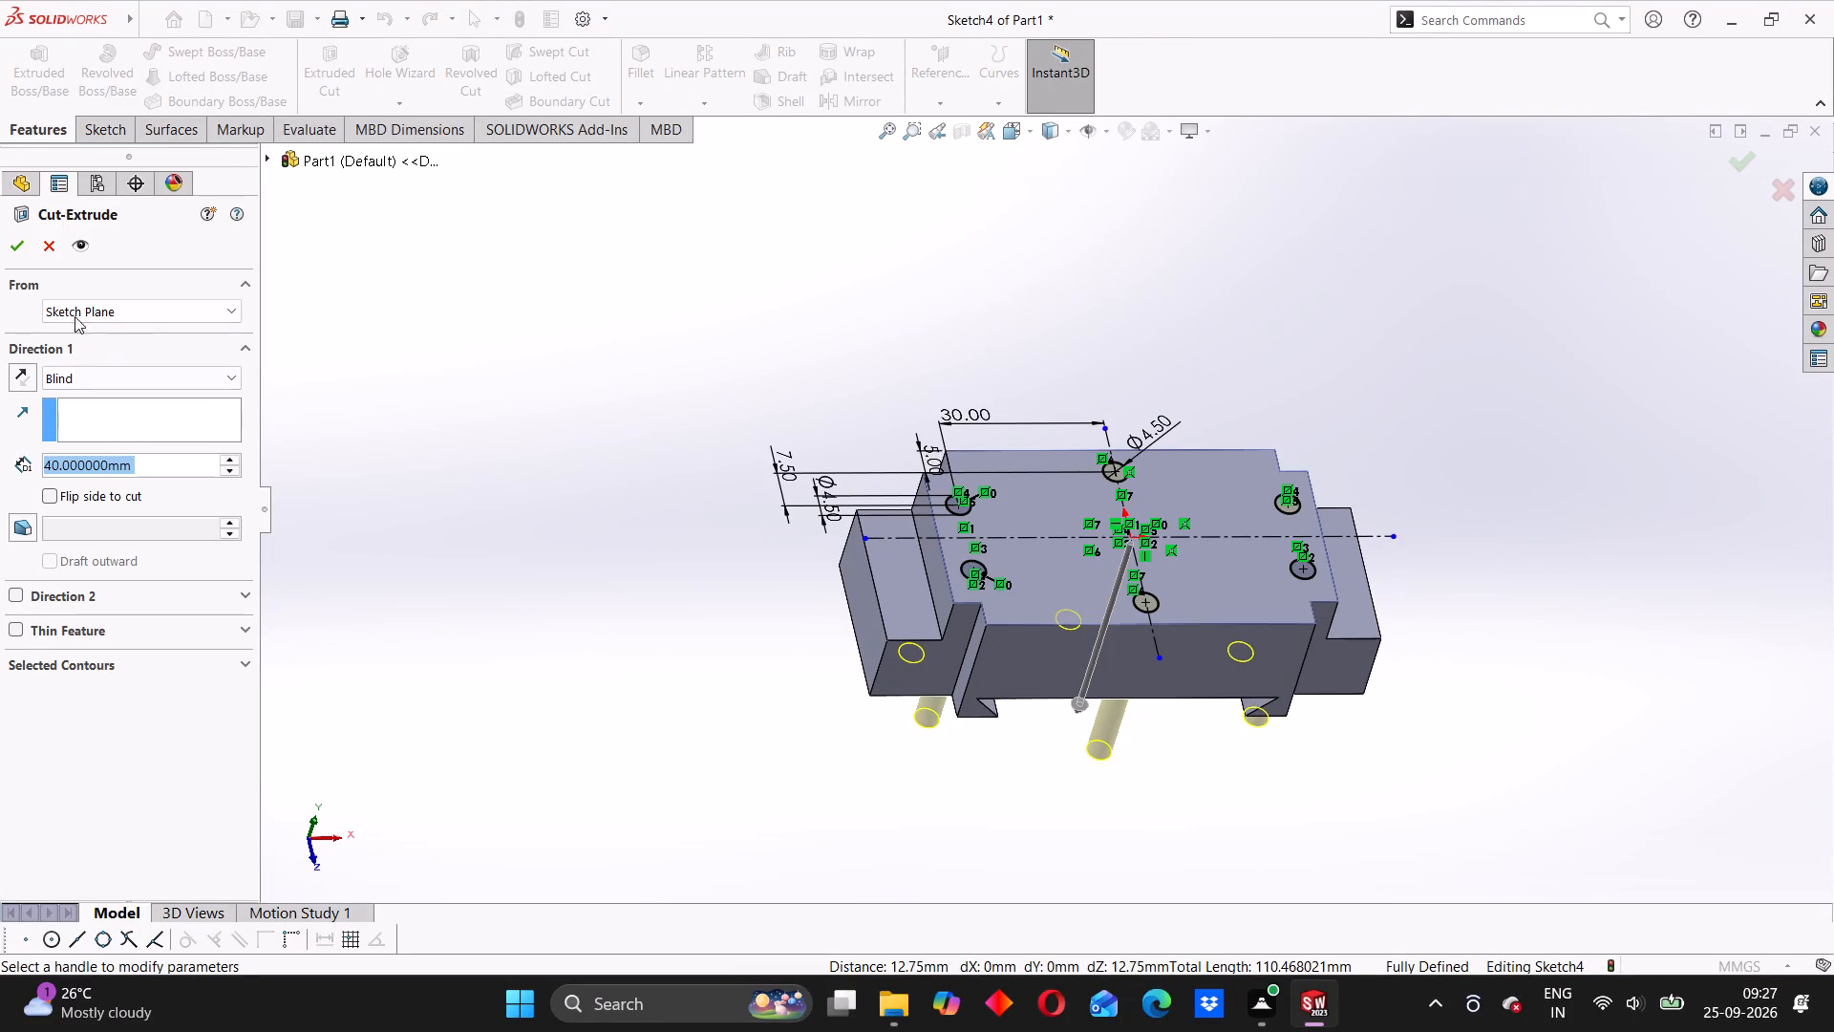
{"action": "left_click", "coordinate": [16, 252]}
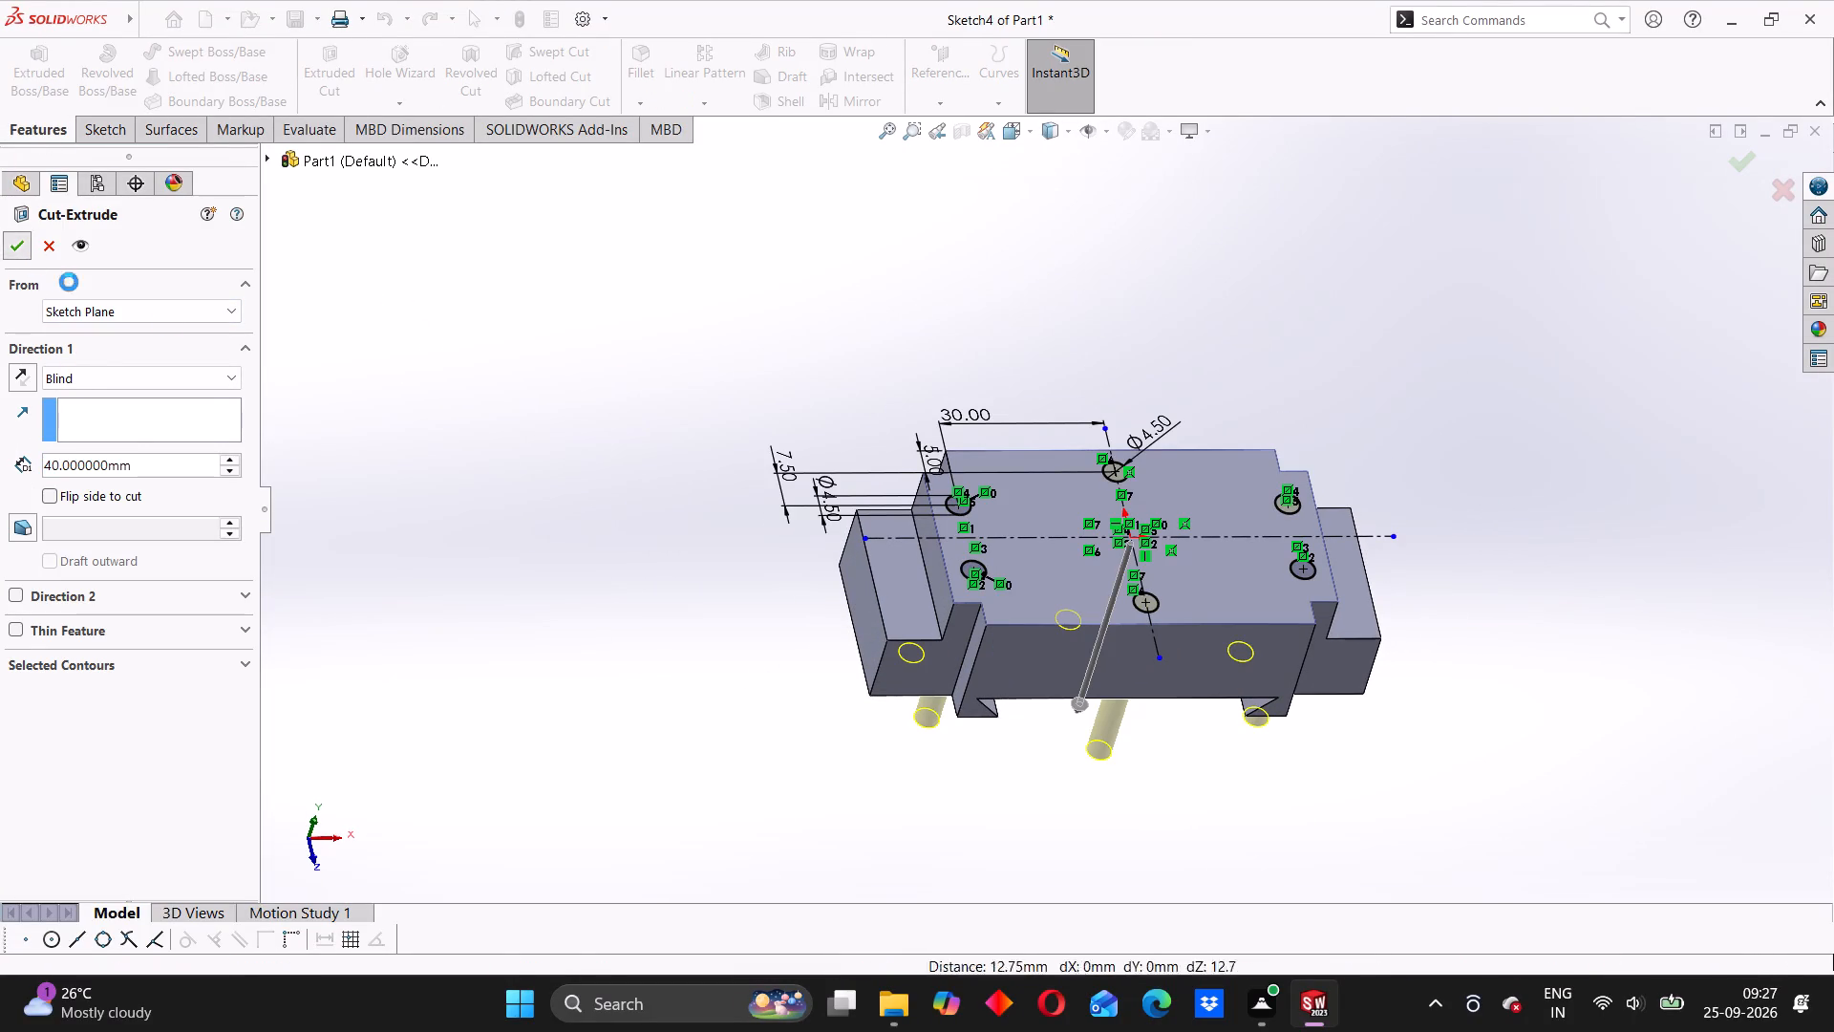
{"action": "middle_click_drag", "start_coordinate": [943, 778], "coordinate": [906, 779]}
{"action": "left_click", "coordinate": [756, 699]}
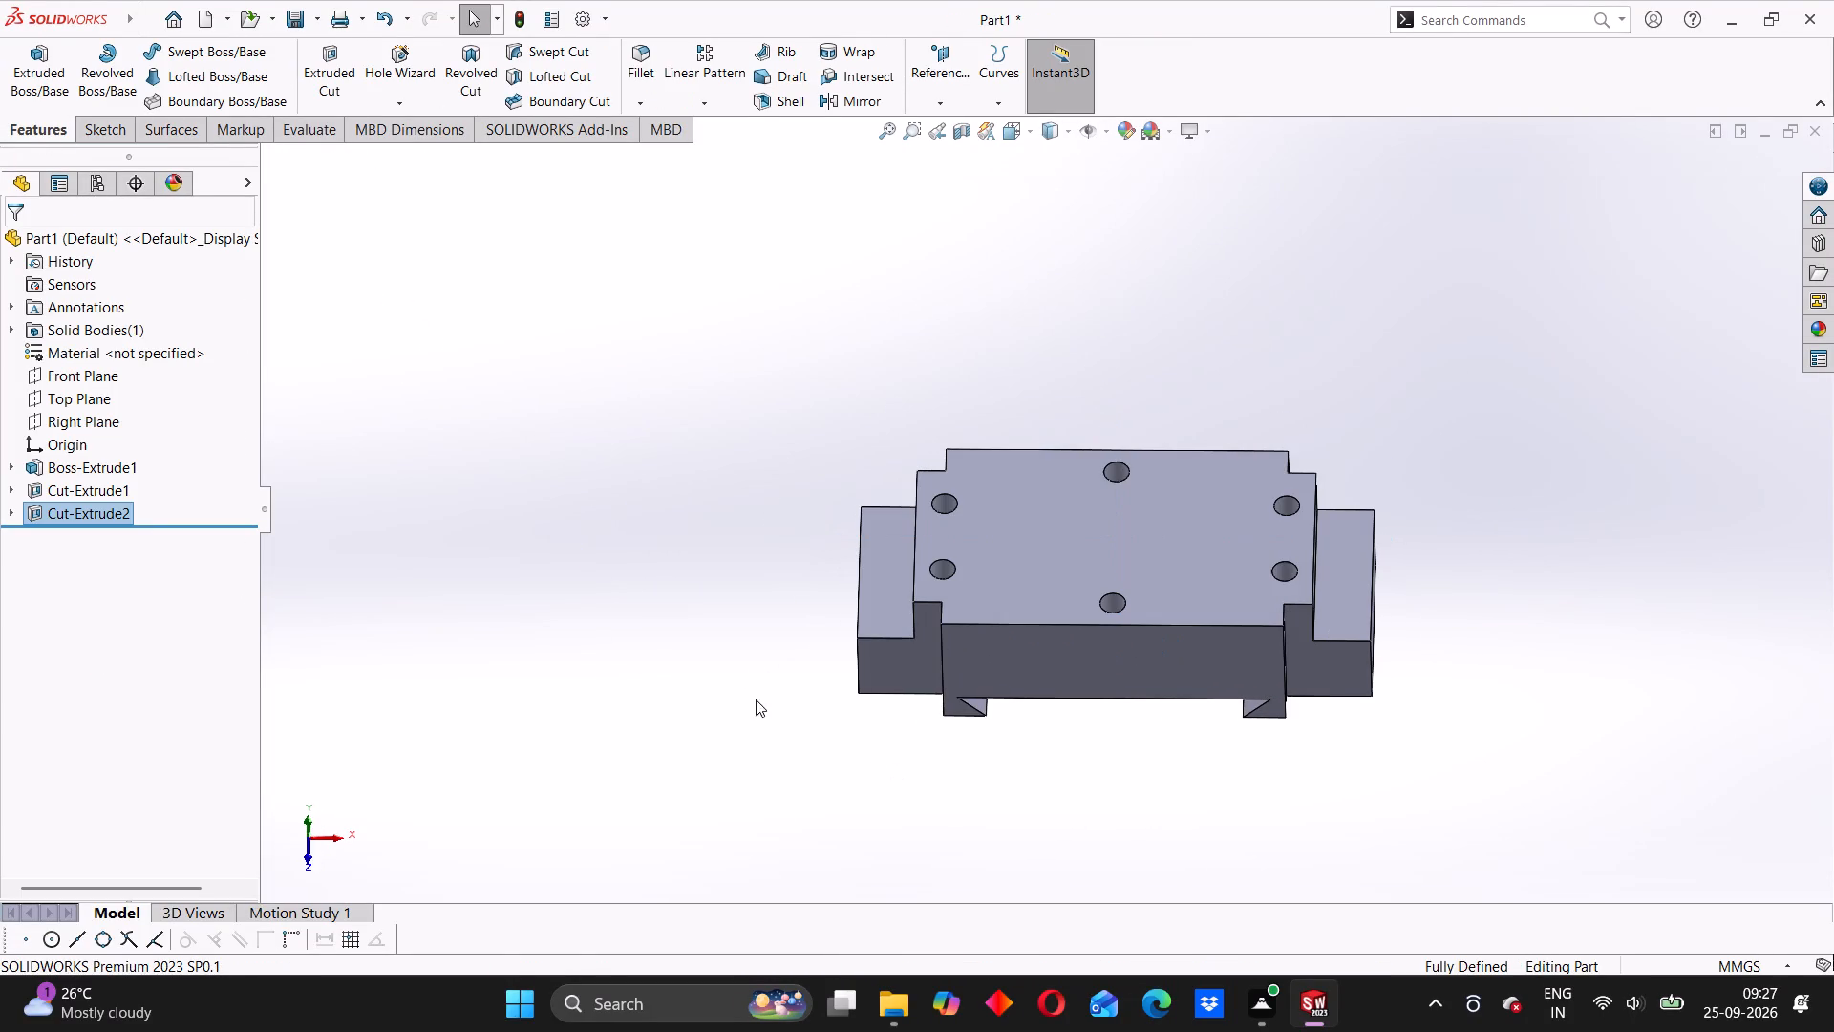
Examine the six holes through the block and its dovetailed underside from several angles.
{"action": "middle_click_drag", "start_coordinate": [1056, 742], "coordinate": [1127, 414]}
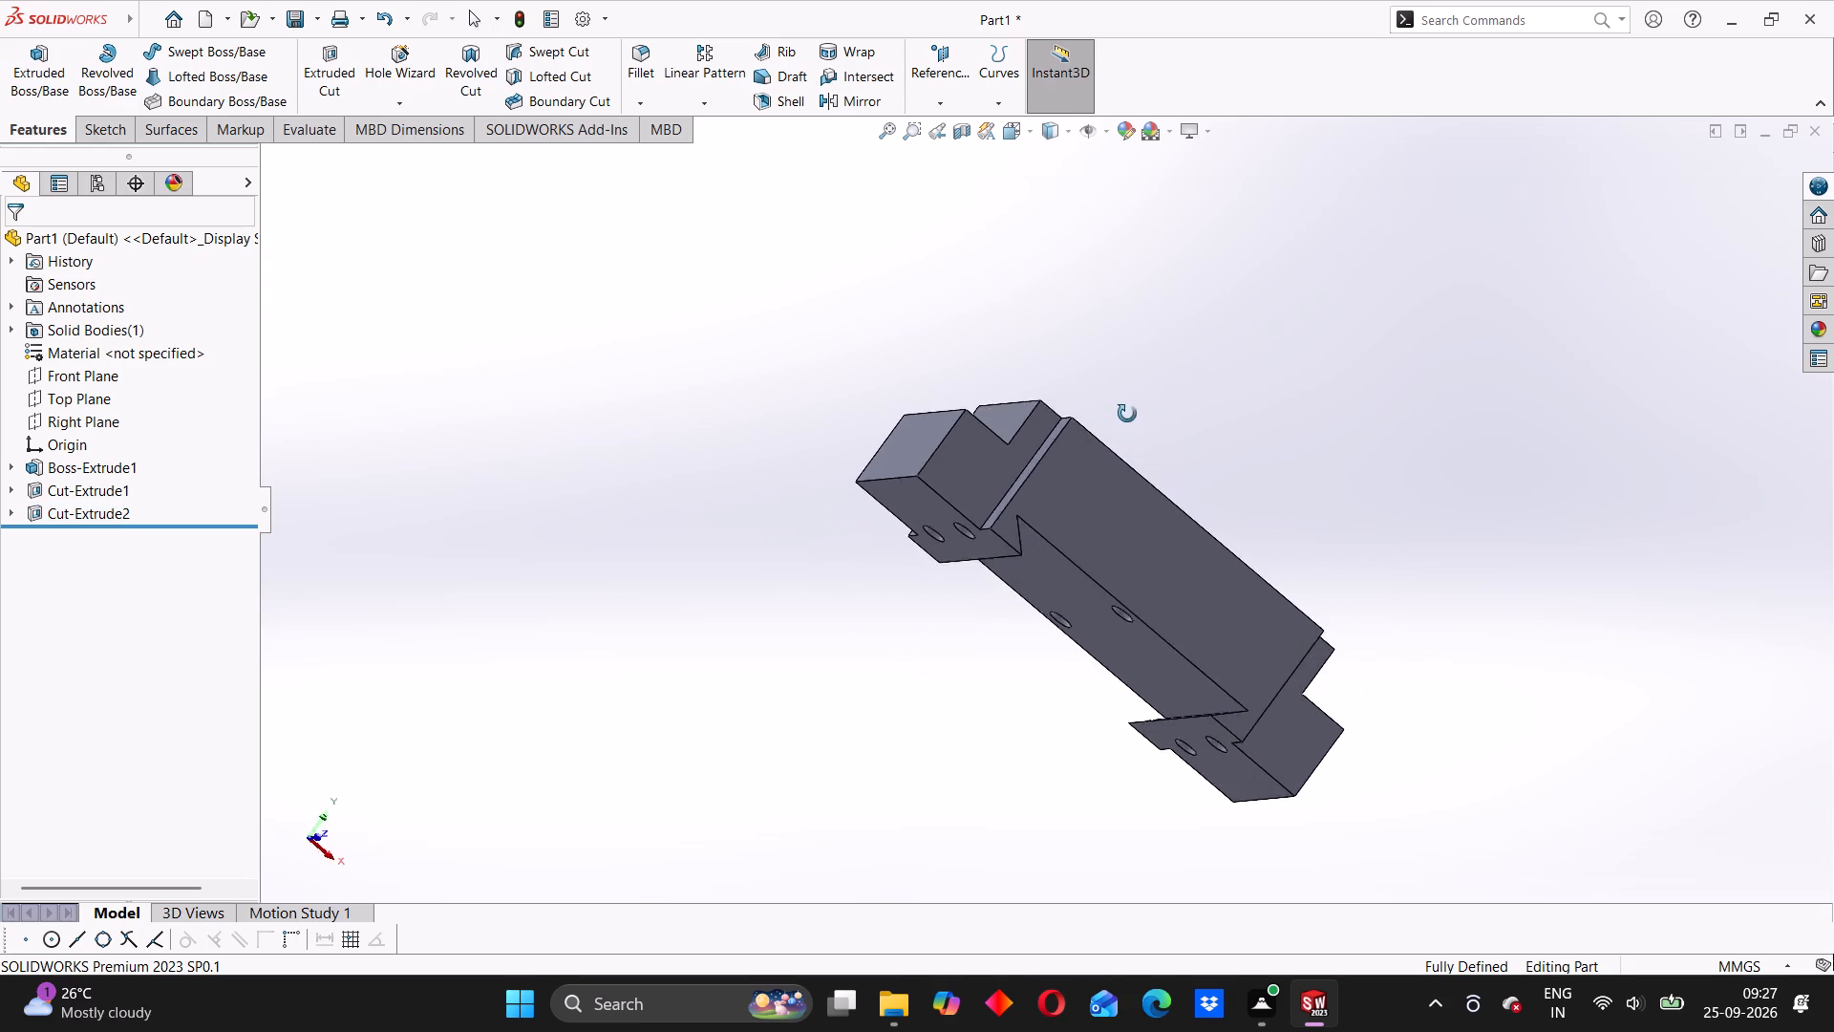
{"action": "middle_click_drag", "start_coordinate": [1127, 414], "coordinate": [1152, 389]}
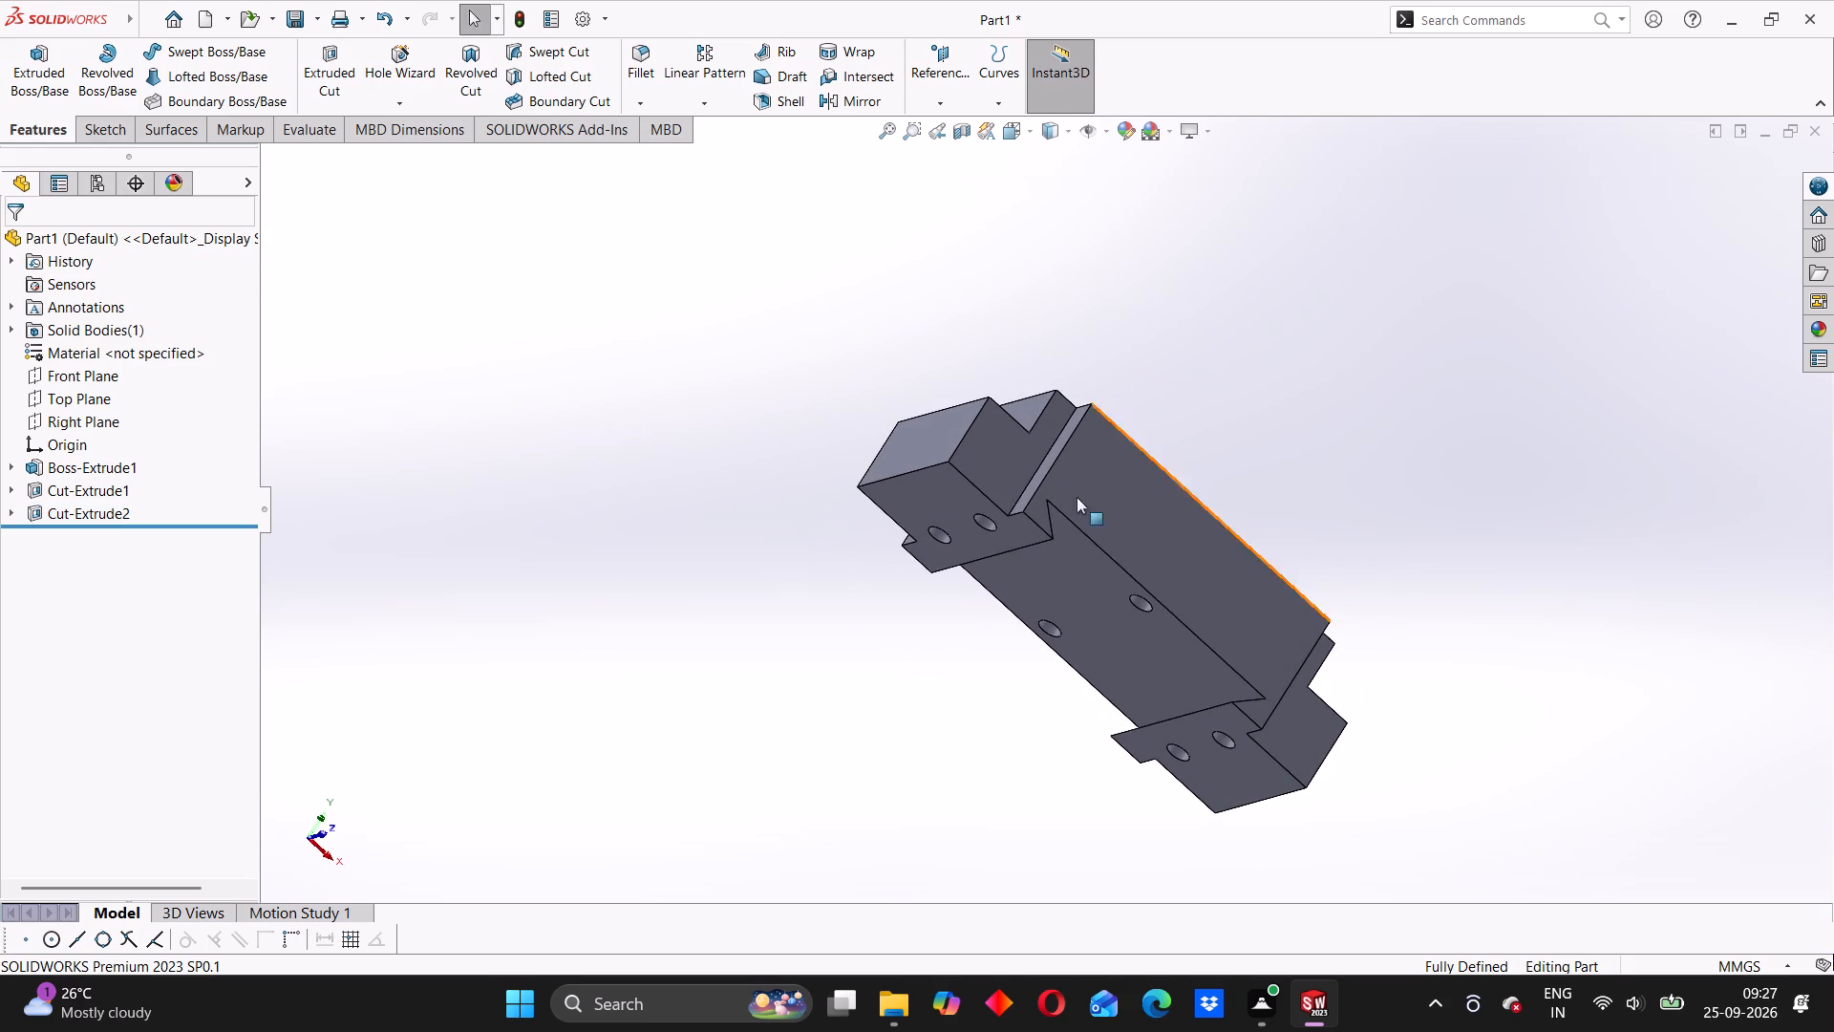
{"action": "middle_click_drag", "start_coordinate": [1022, 676], "coordinate": [1141, 328]}
{"action": "middle_click_drag", "start_coordinate": [1075, 576], "coordinate": [1167, 400]}
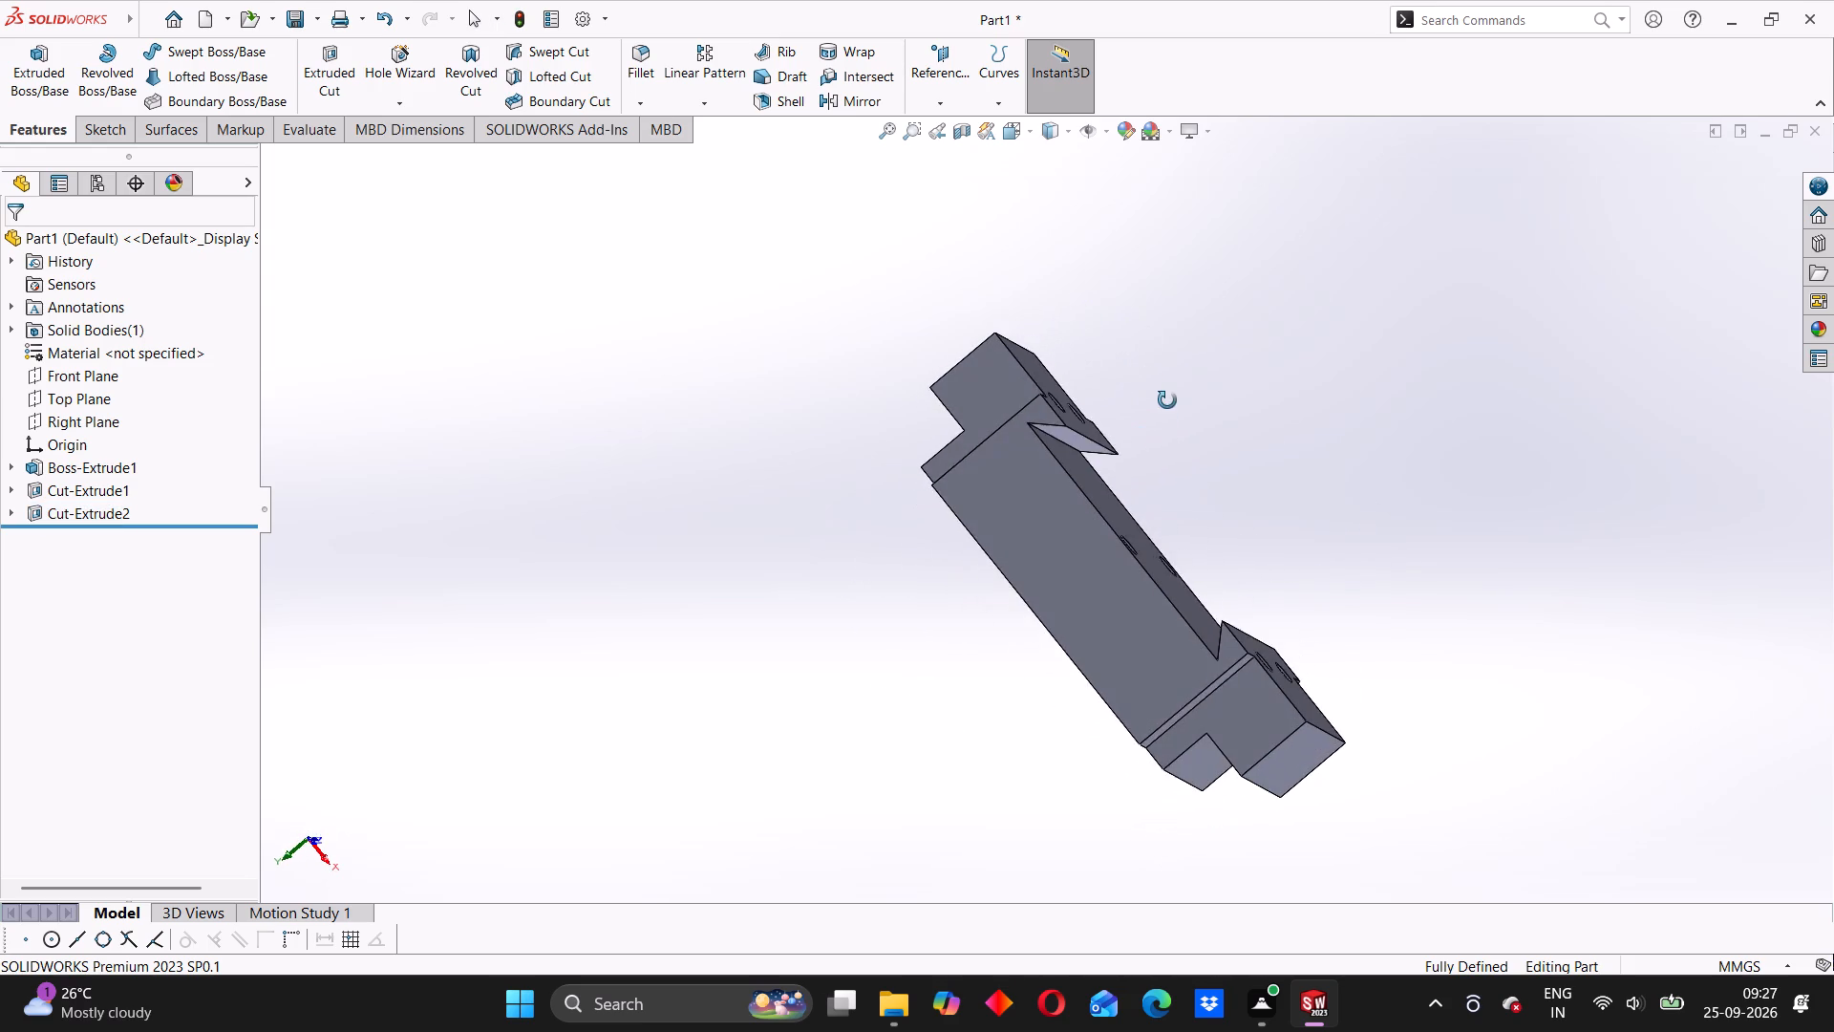
{"action": "middle_click_drag", "start_coordinate": [1167, 400], "coordinate": [778, 548]}
{"action": "middle_click_drag", "start_coordinate": [1257, 631], "coordinate": [1016, 572]}
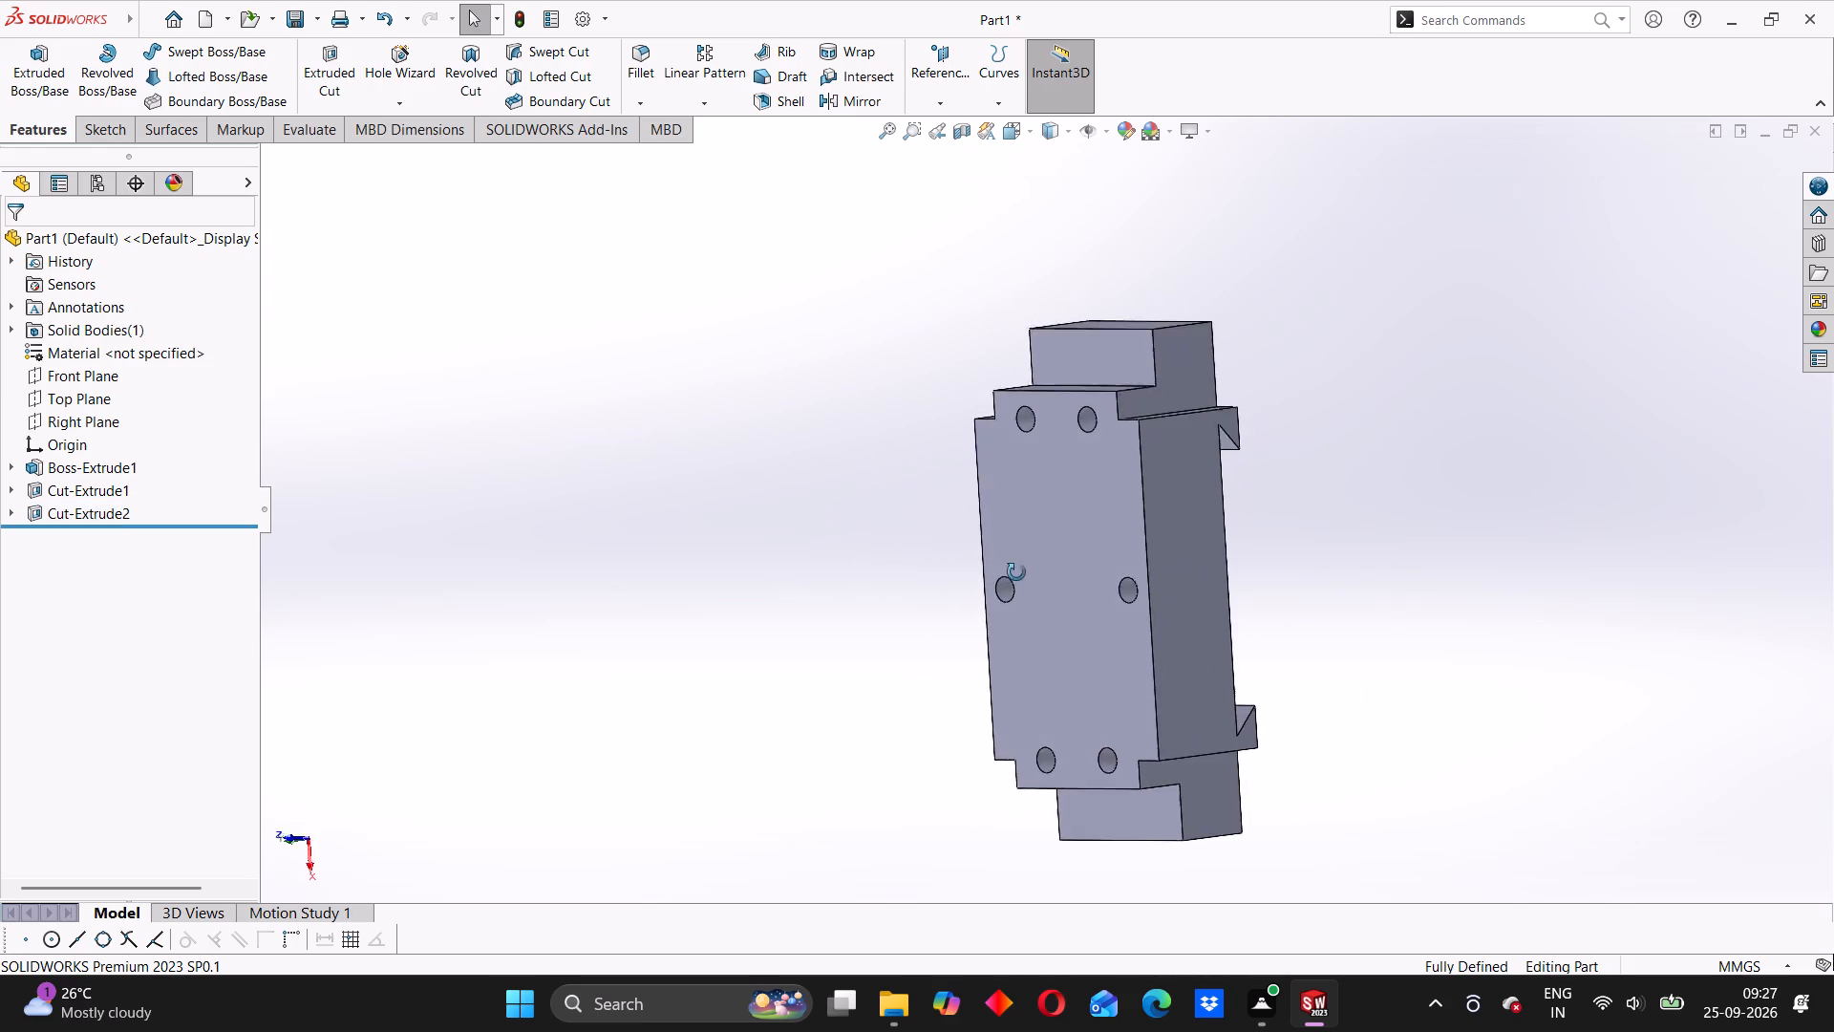
{"action": "middle_click_drag", "start_coordinate": [1016, 572], "coordinate": [1119, 406]}
{"action": "scroll", "coordinate": [1099, 526], "scroll_direction": "down", "scroll_amount": 1}
{"action": "scroll", "coordinate": [1087, 564], "scroll_direction": "up", "scroll_amount": 2}
{"action": "middle_click_drag", "start_coordinate": [908, 761], "coordinate": [1037, 725]}
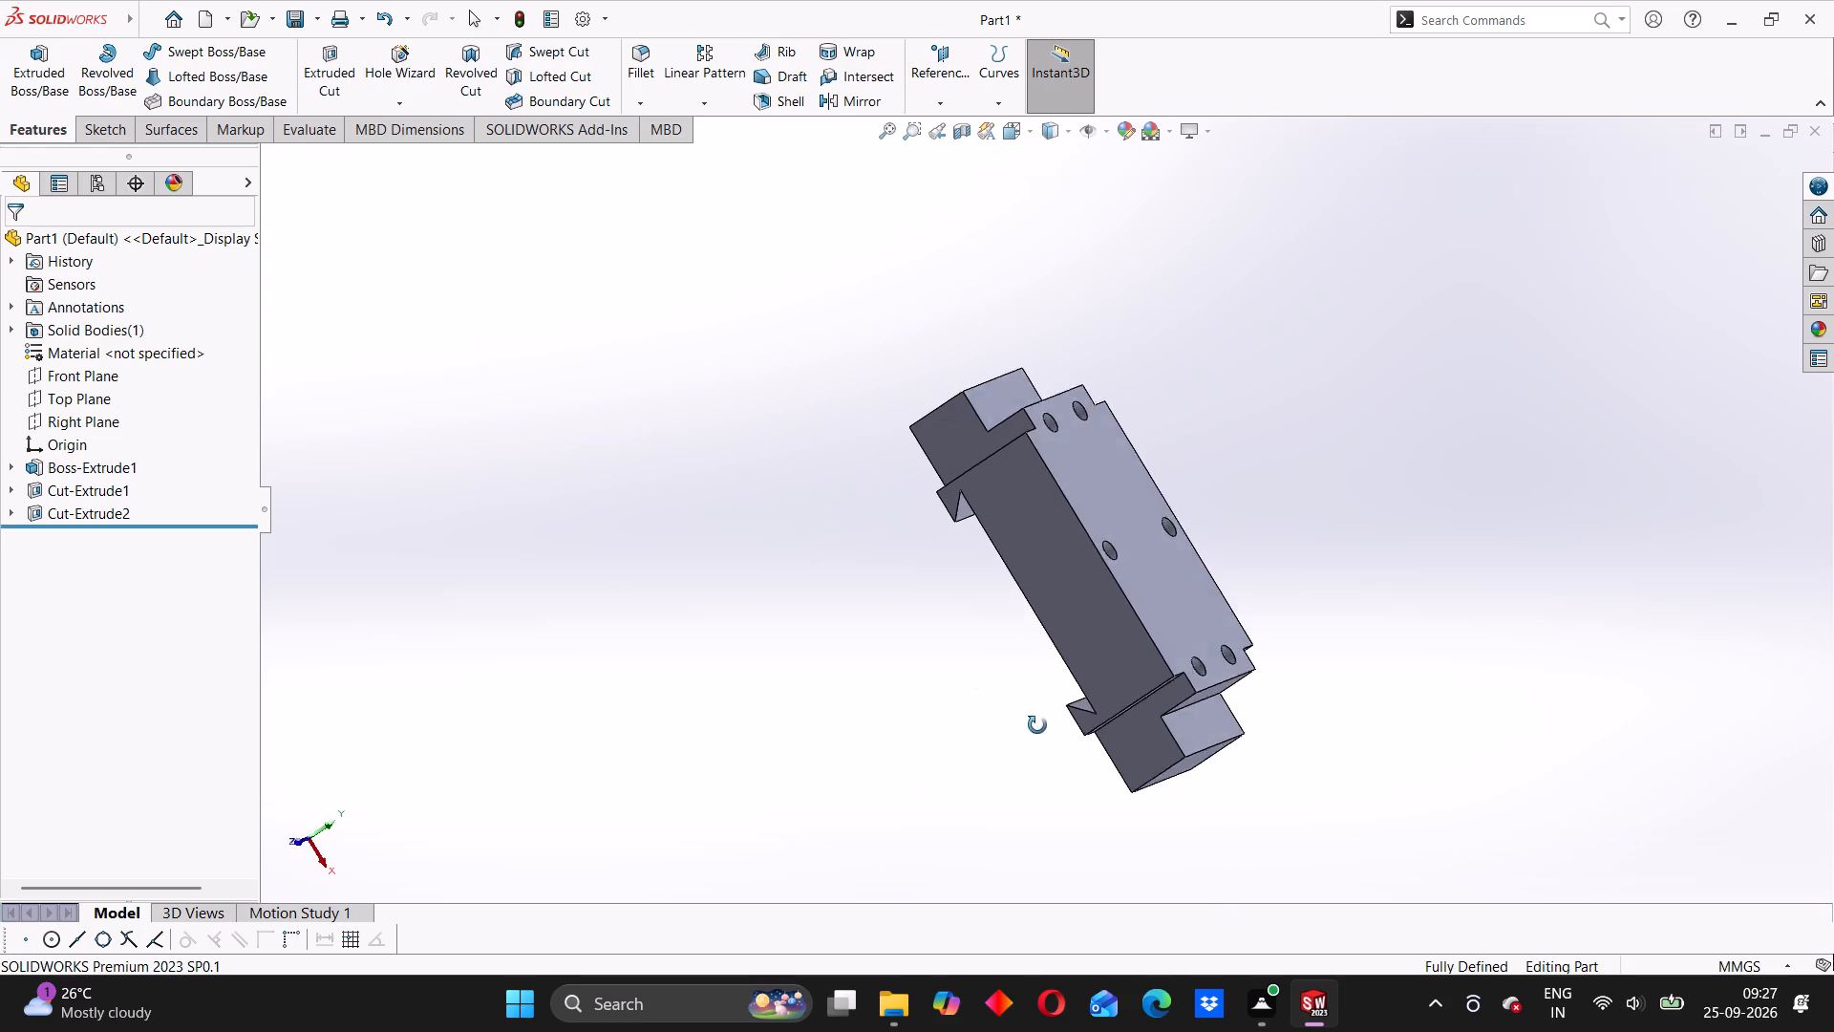
{"action": "middle_click_drag", "start_coordinate": [1037, 725], "coordinate": [1048, 723]}
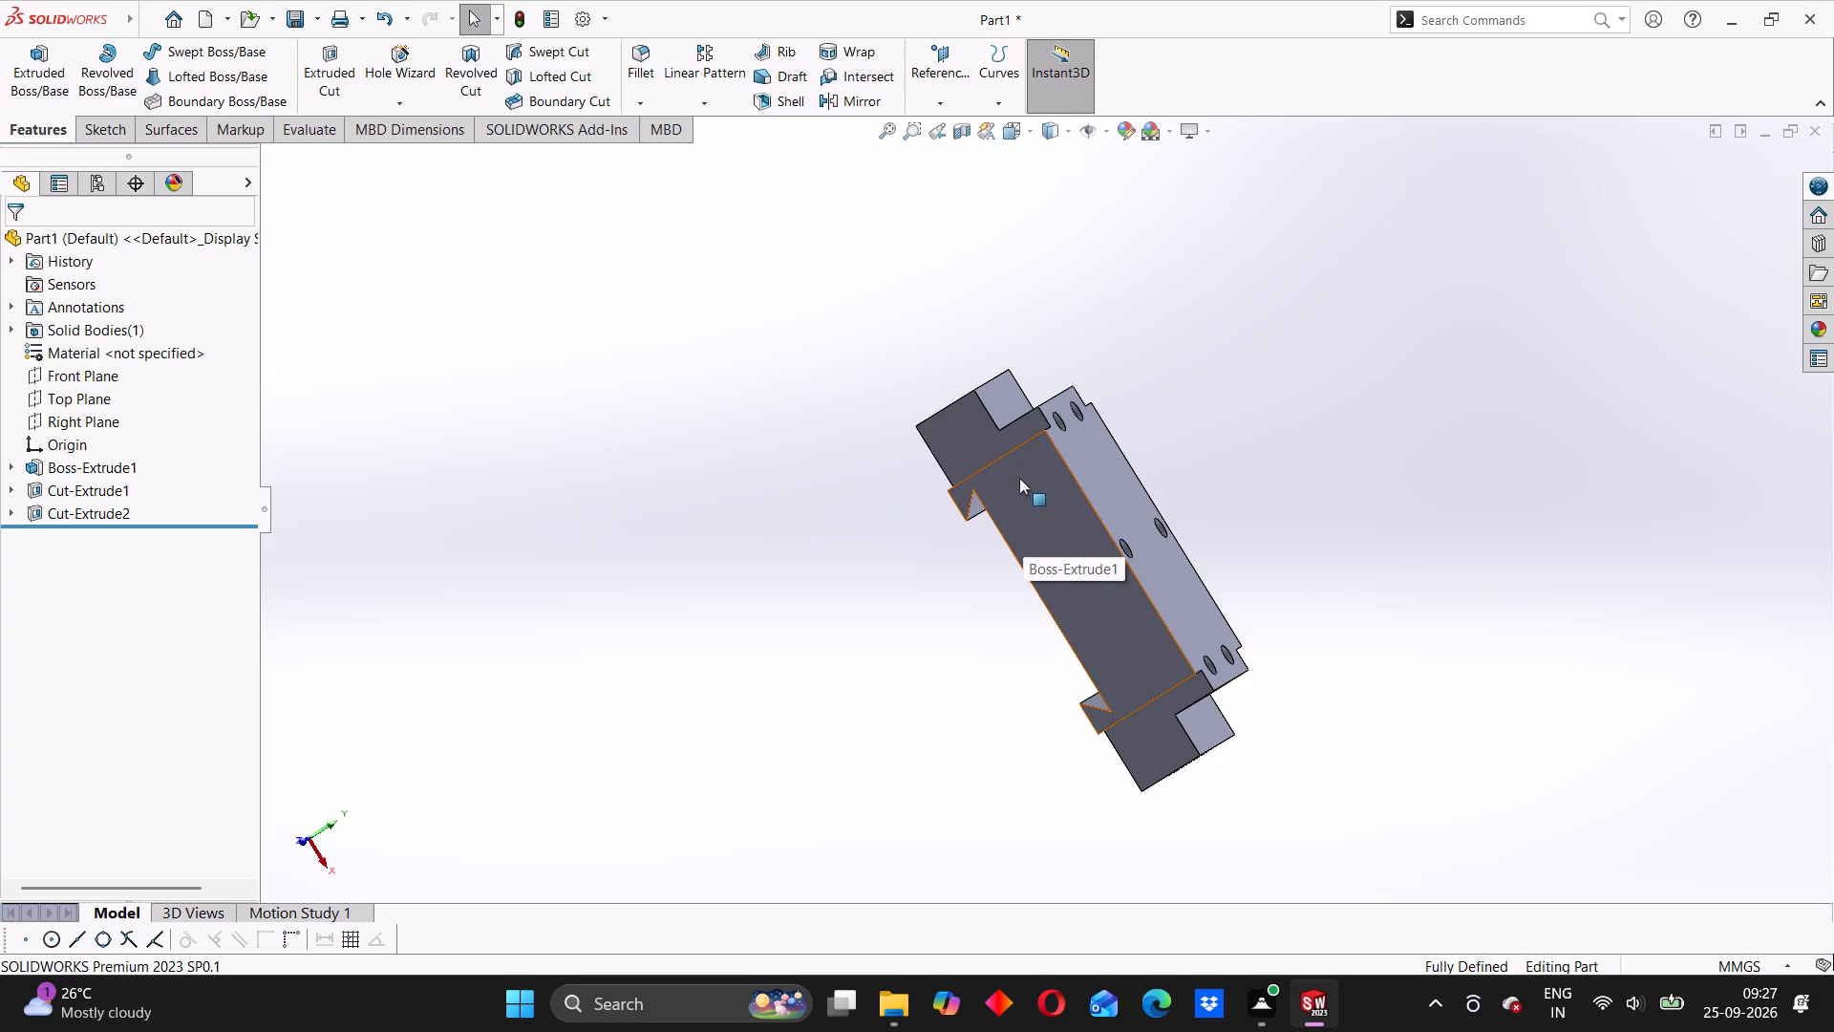
Start a new sketch on the recessed L-shaped side face at the block's negative-X end.
{"action": "left_click", "coordinate": [1011, 444]}
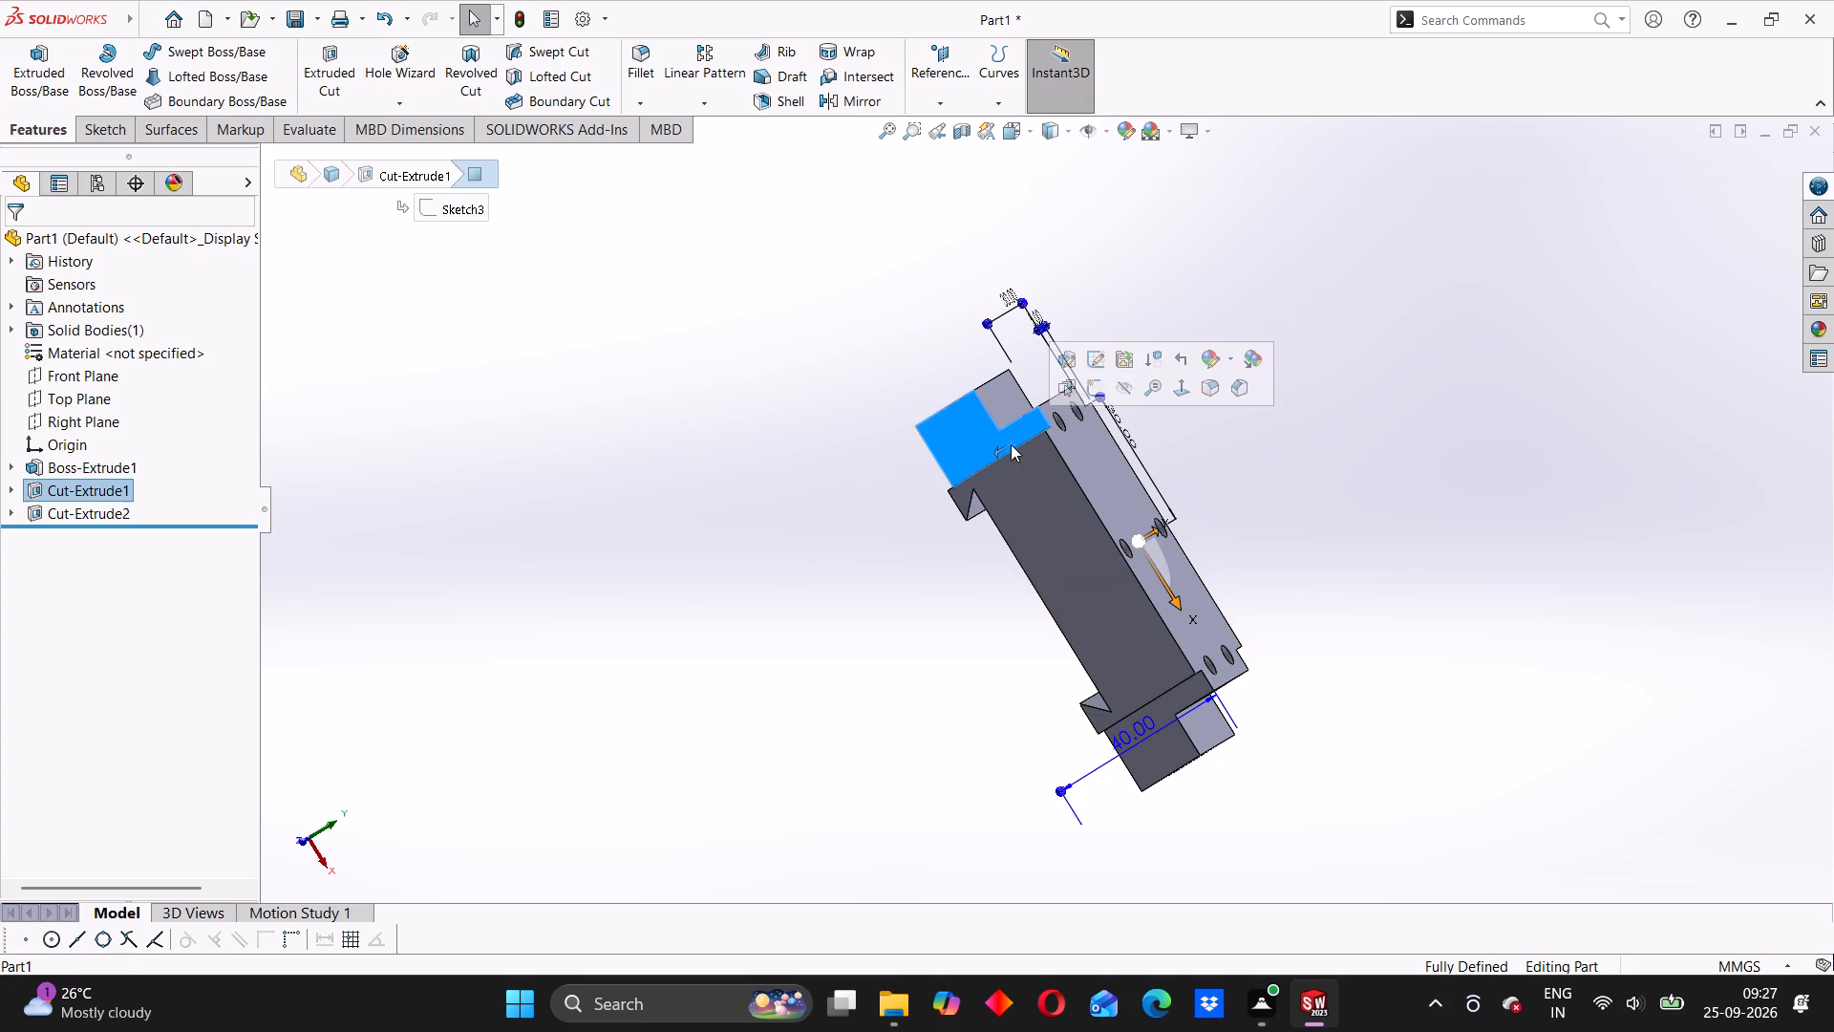
{"action": "left_click", "coordinate": [1087, 386]}
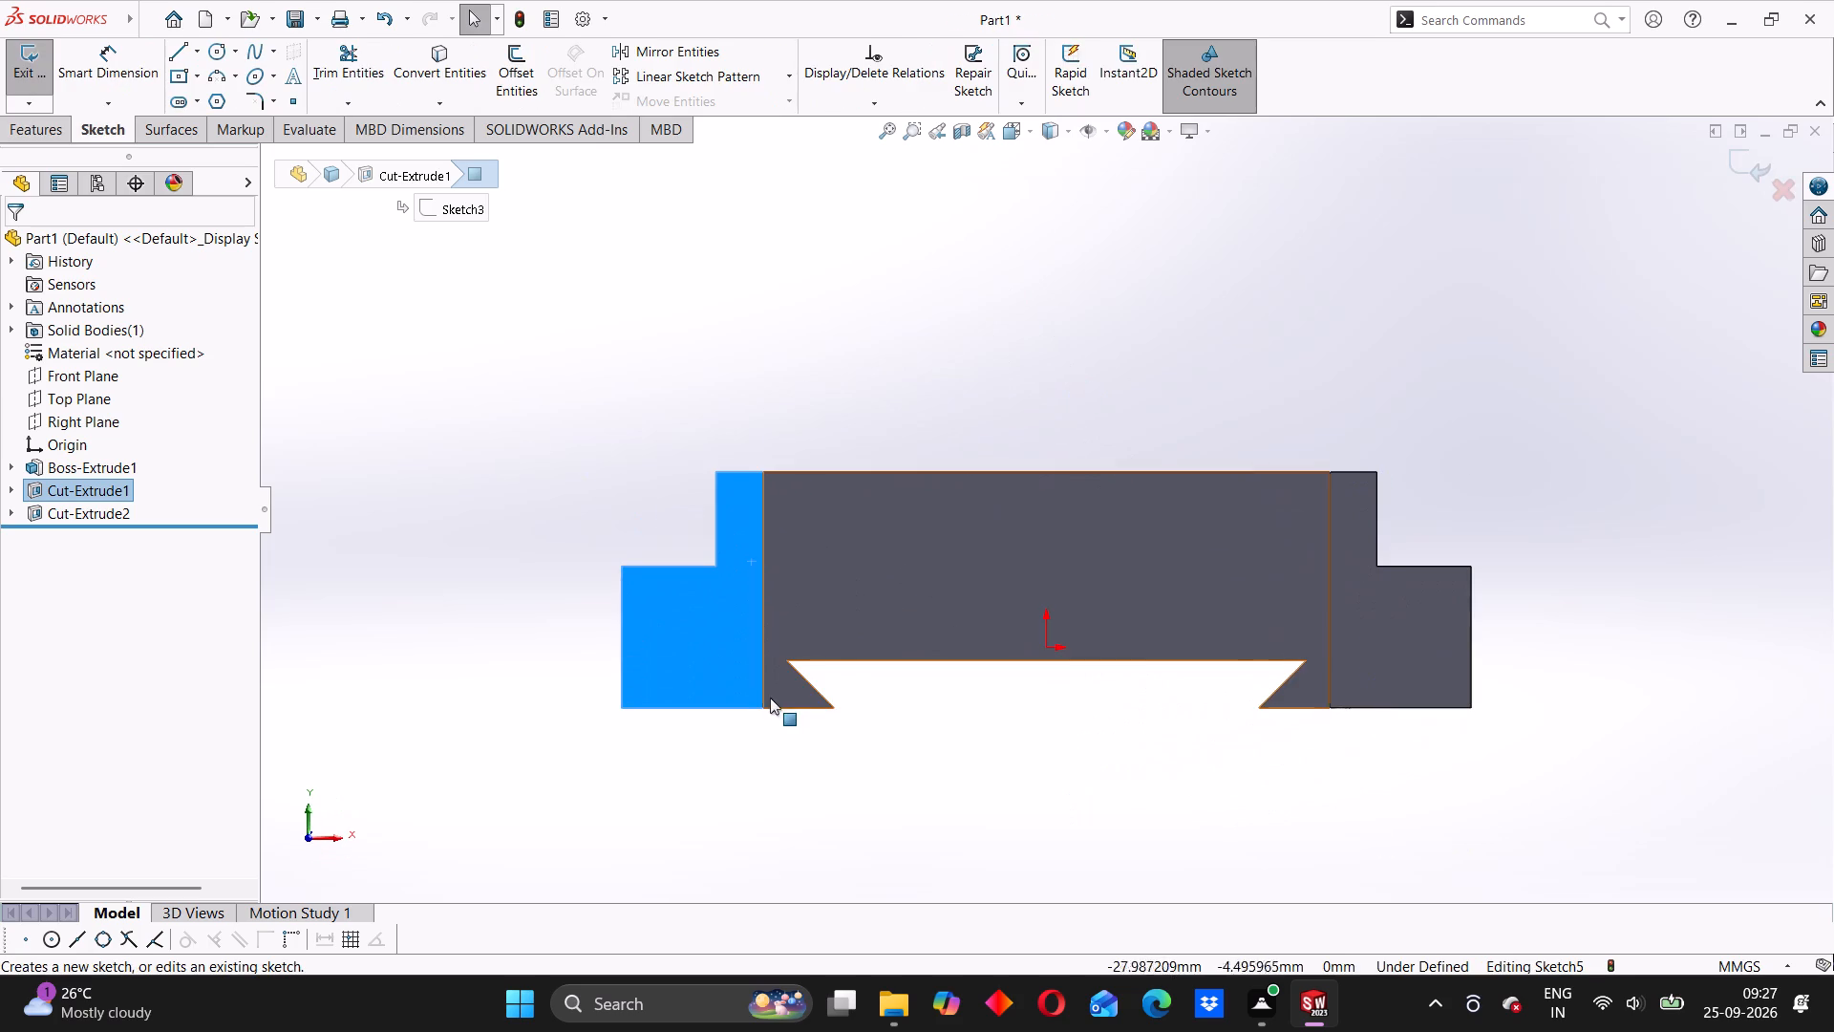
{"action": "left_click", "coordinate": [716, 764]}
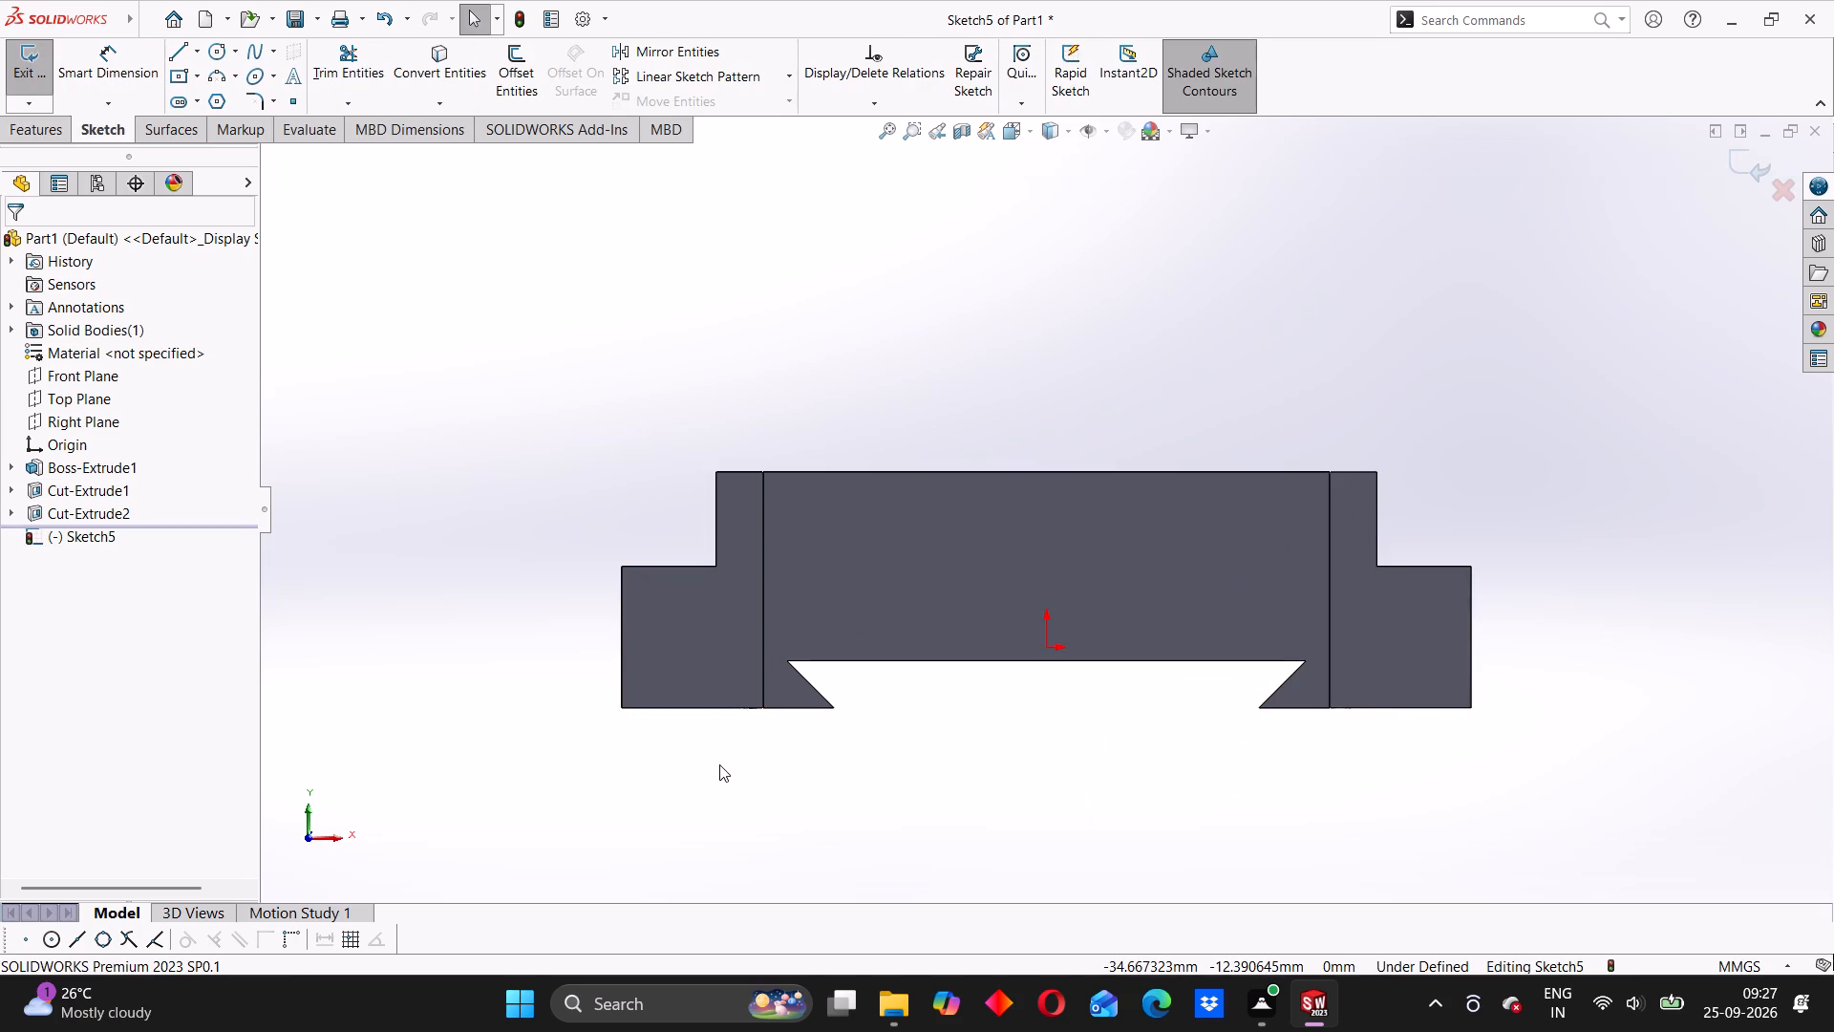
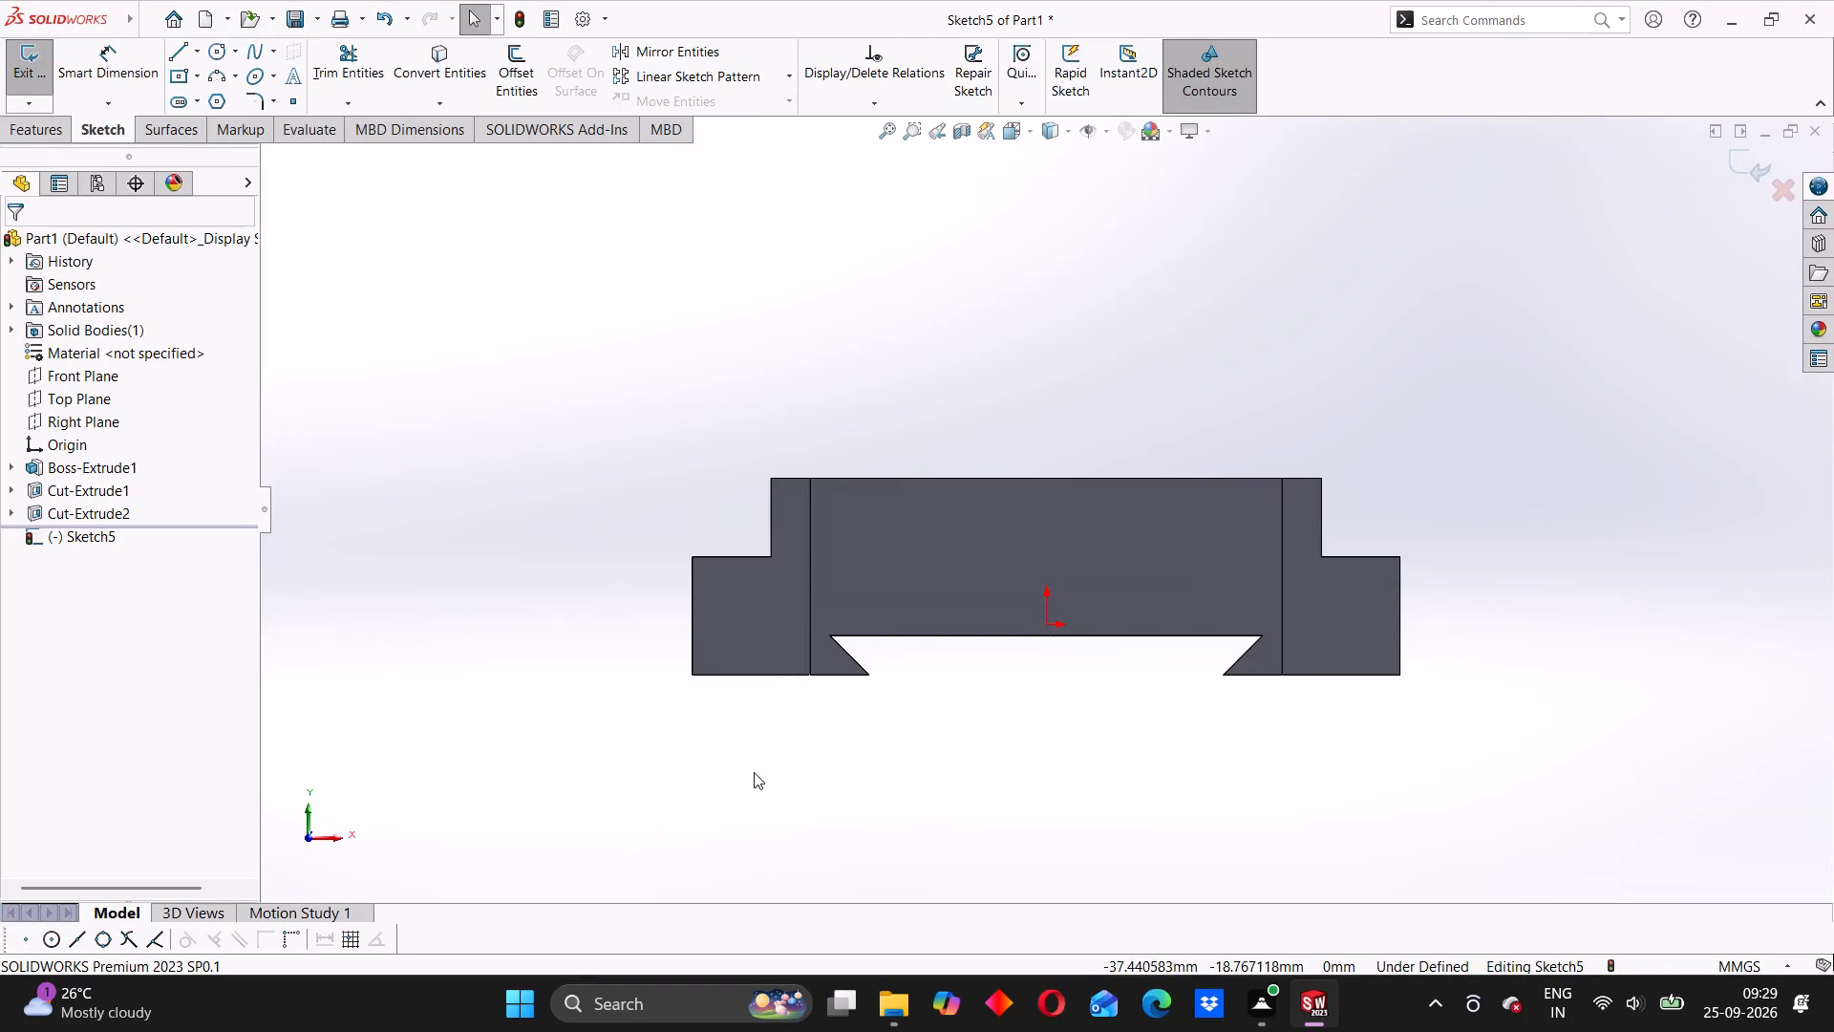
Draw a vertical centerline about 41 mm long through the origin, extending past the block's top and bottom edges.
{"action": "middle_click_drag", "start_coordinate": [836, 404], "coordinate": [942, 450]}
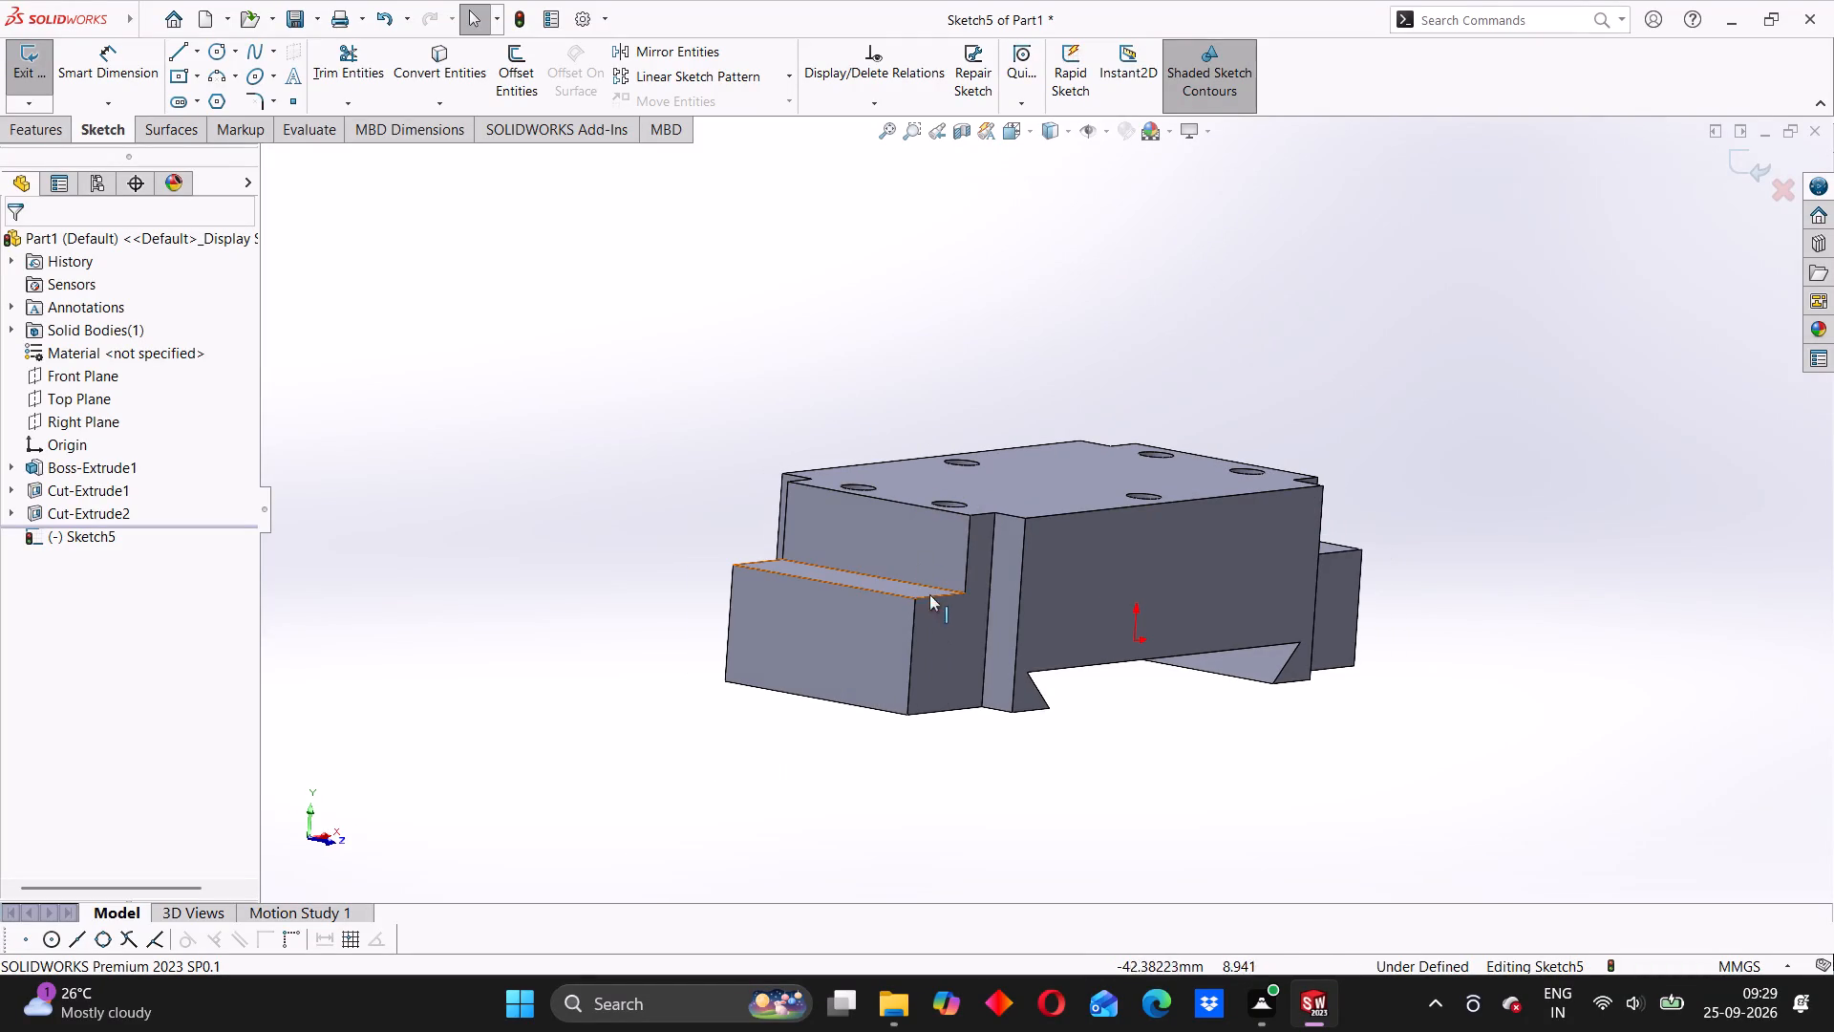
{"action": "left_click", "coordinate": [954, 621]}
{"action": "left_click", "coordinate": [794, 454]}
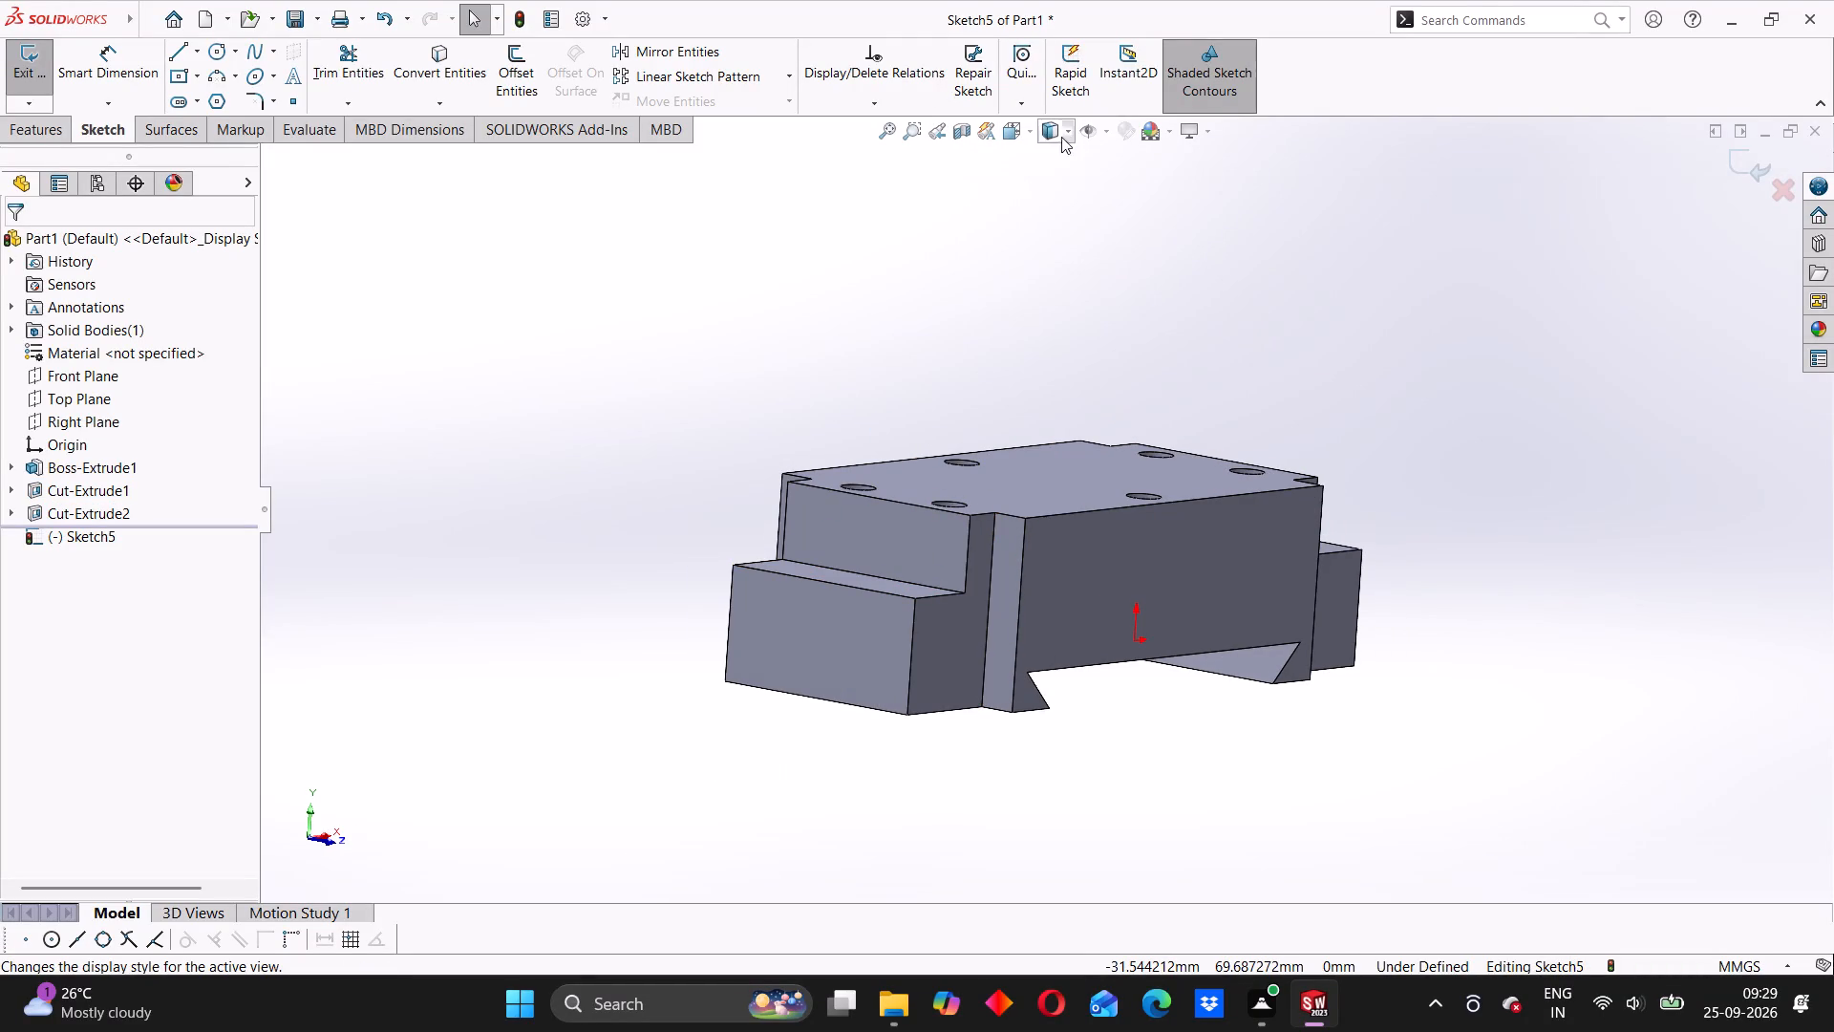
{"action": "left_click", "coordinate": [1032, 133]}
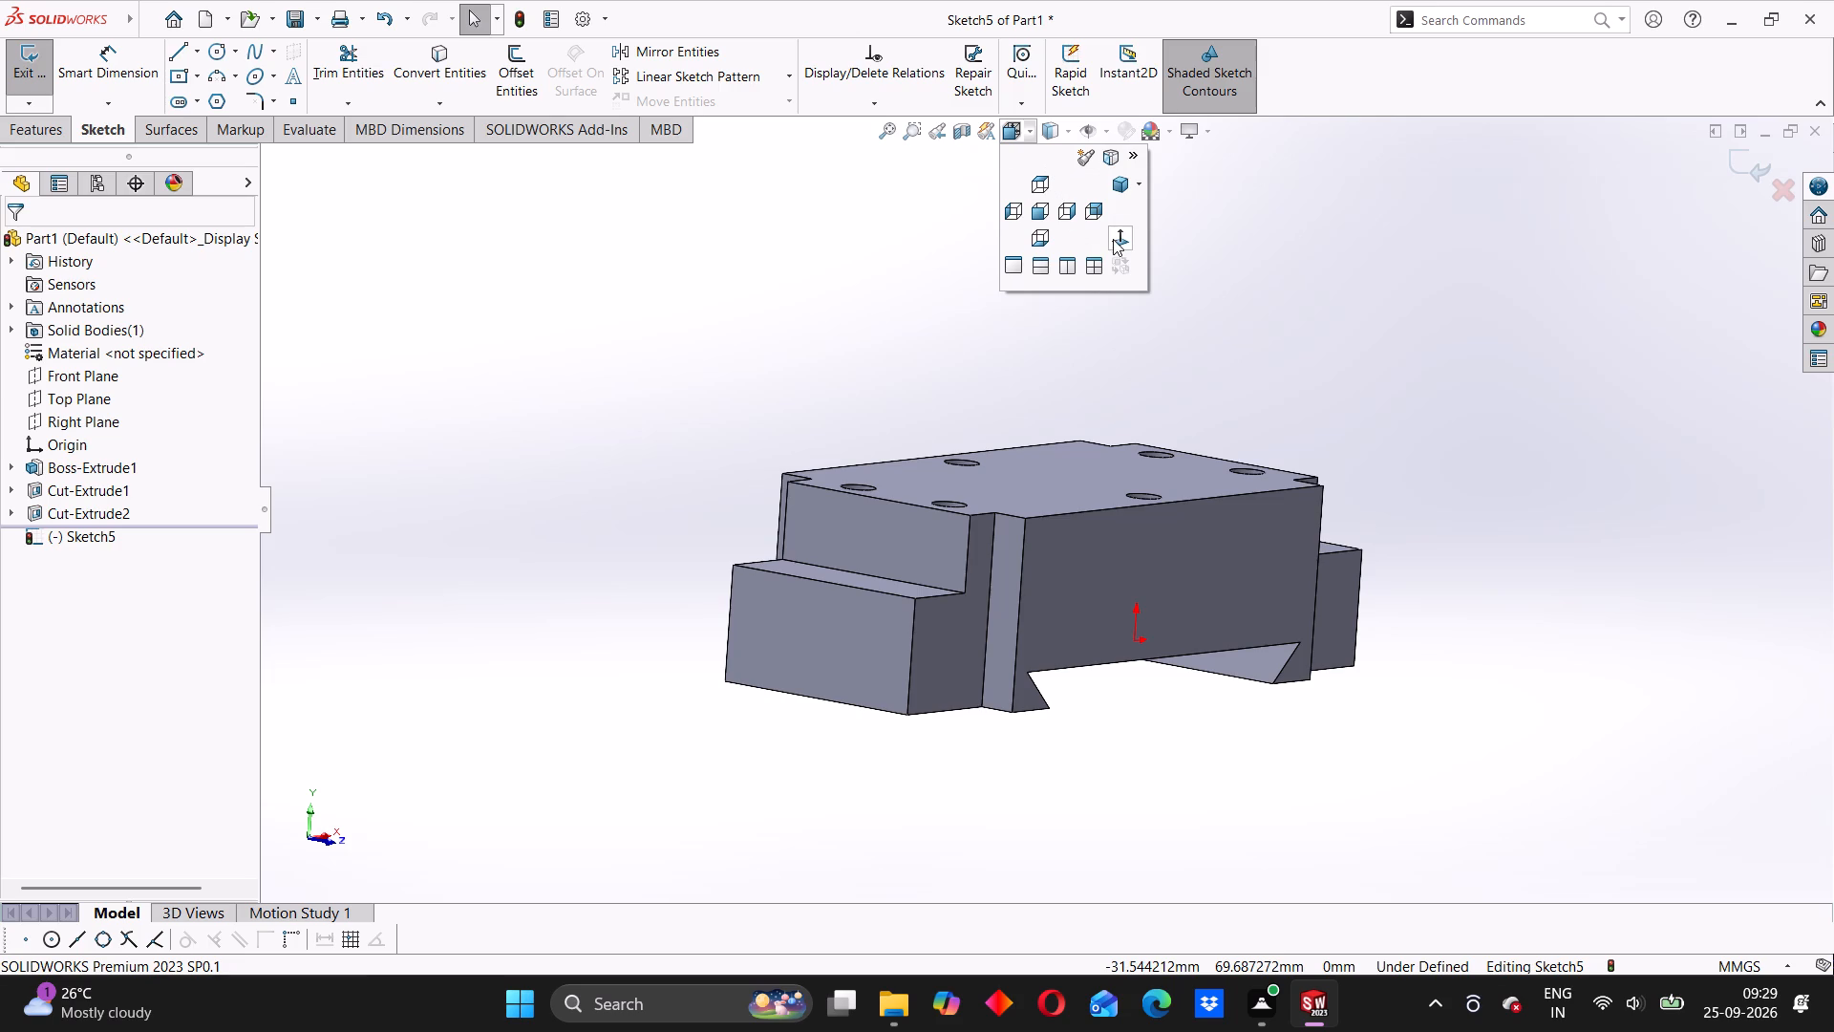
{"action": "left_click", "coordinate": [1113, 239]}
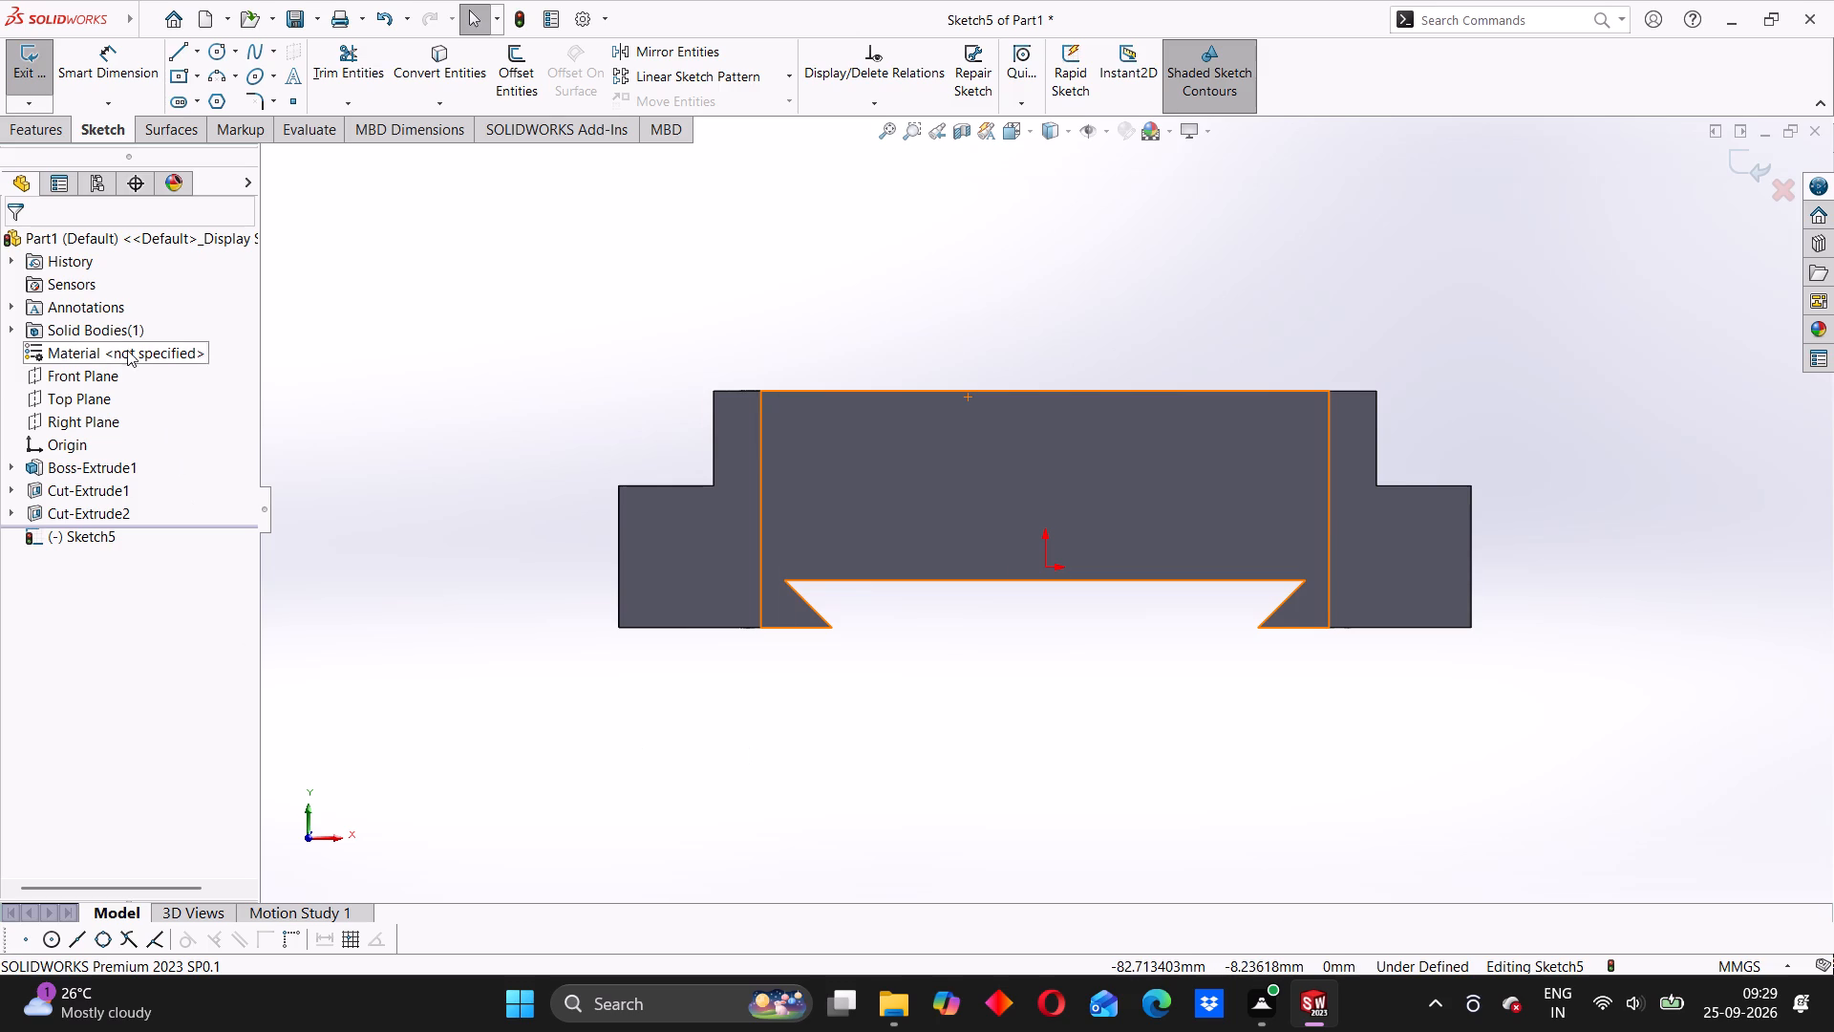
{"action": "left_click", "coordinate": [197, 49]}
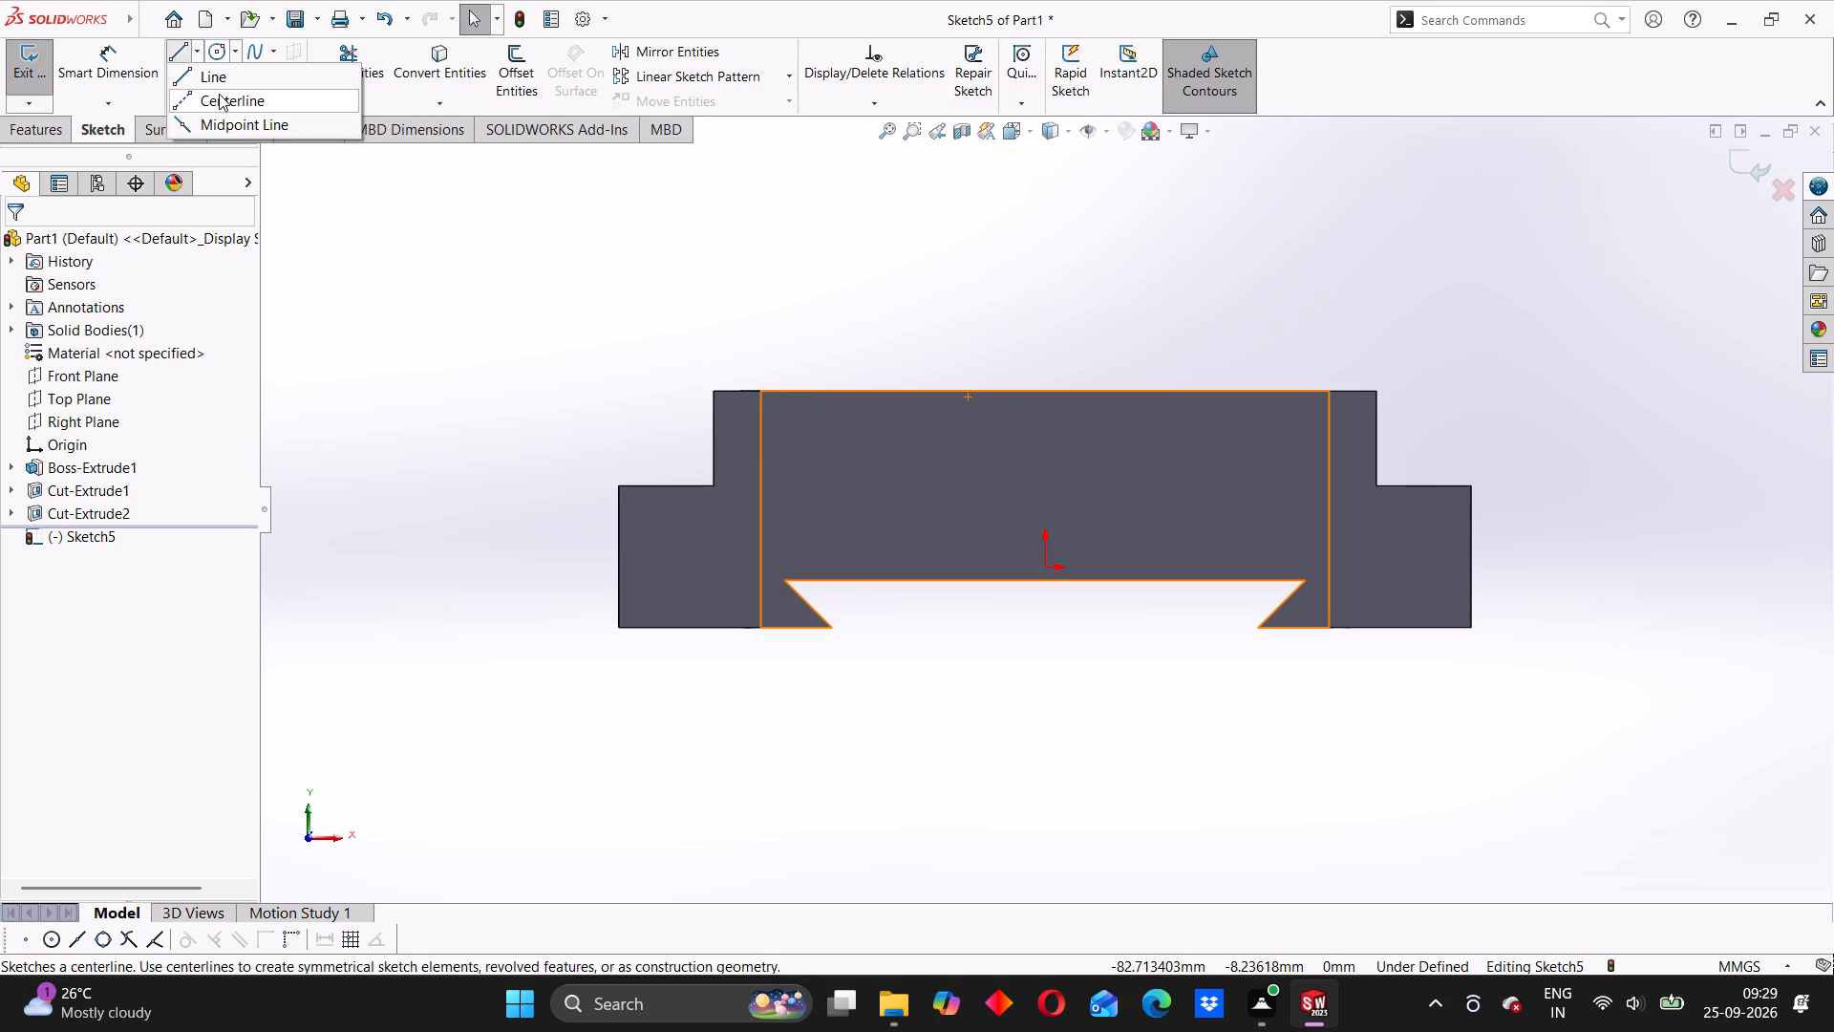
{"action": "left_click", "coordinate": [219, 94]}
{"action": "left_click", "coordinate": [1046, 346]}
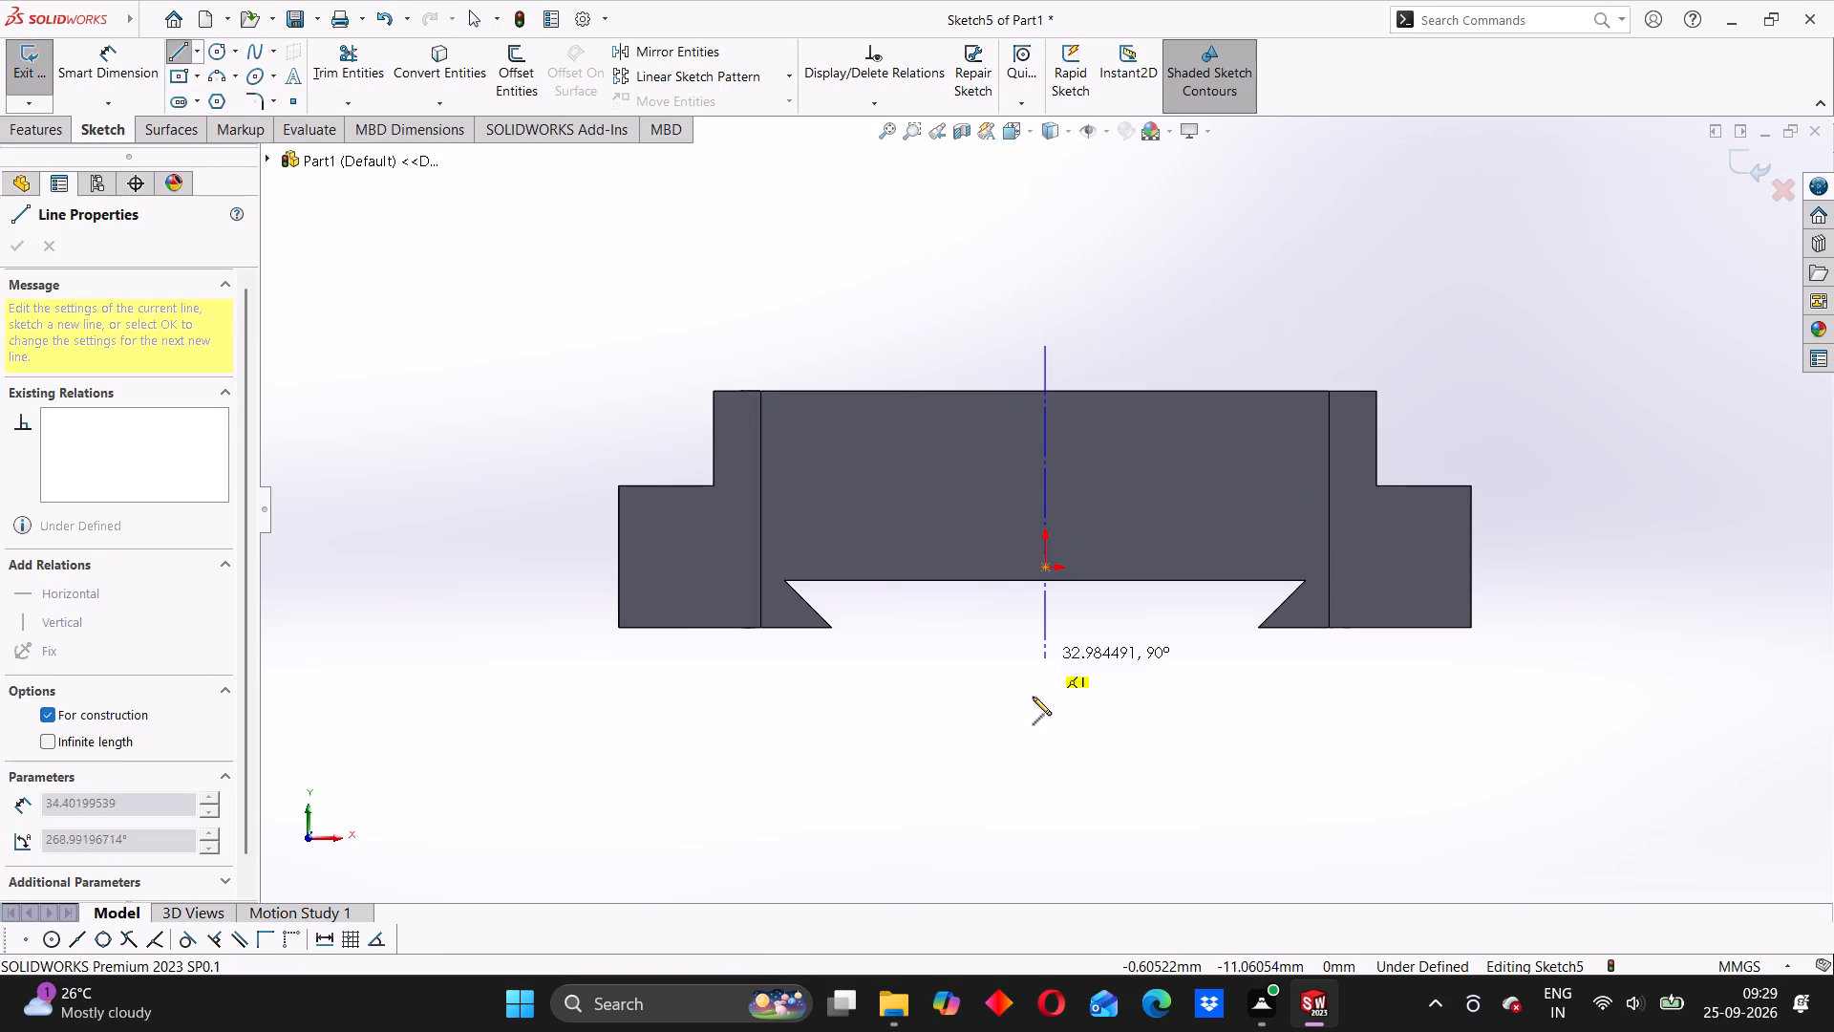
{"action": "left_click", "coordinate": [1048, 733]}
{"action": "right_click", "coordinate": [1169, 295]}
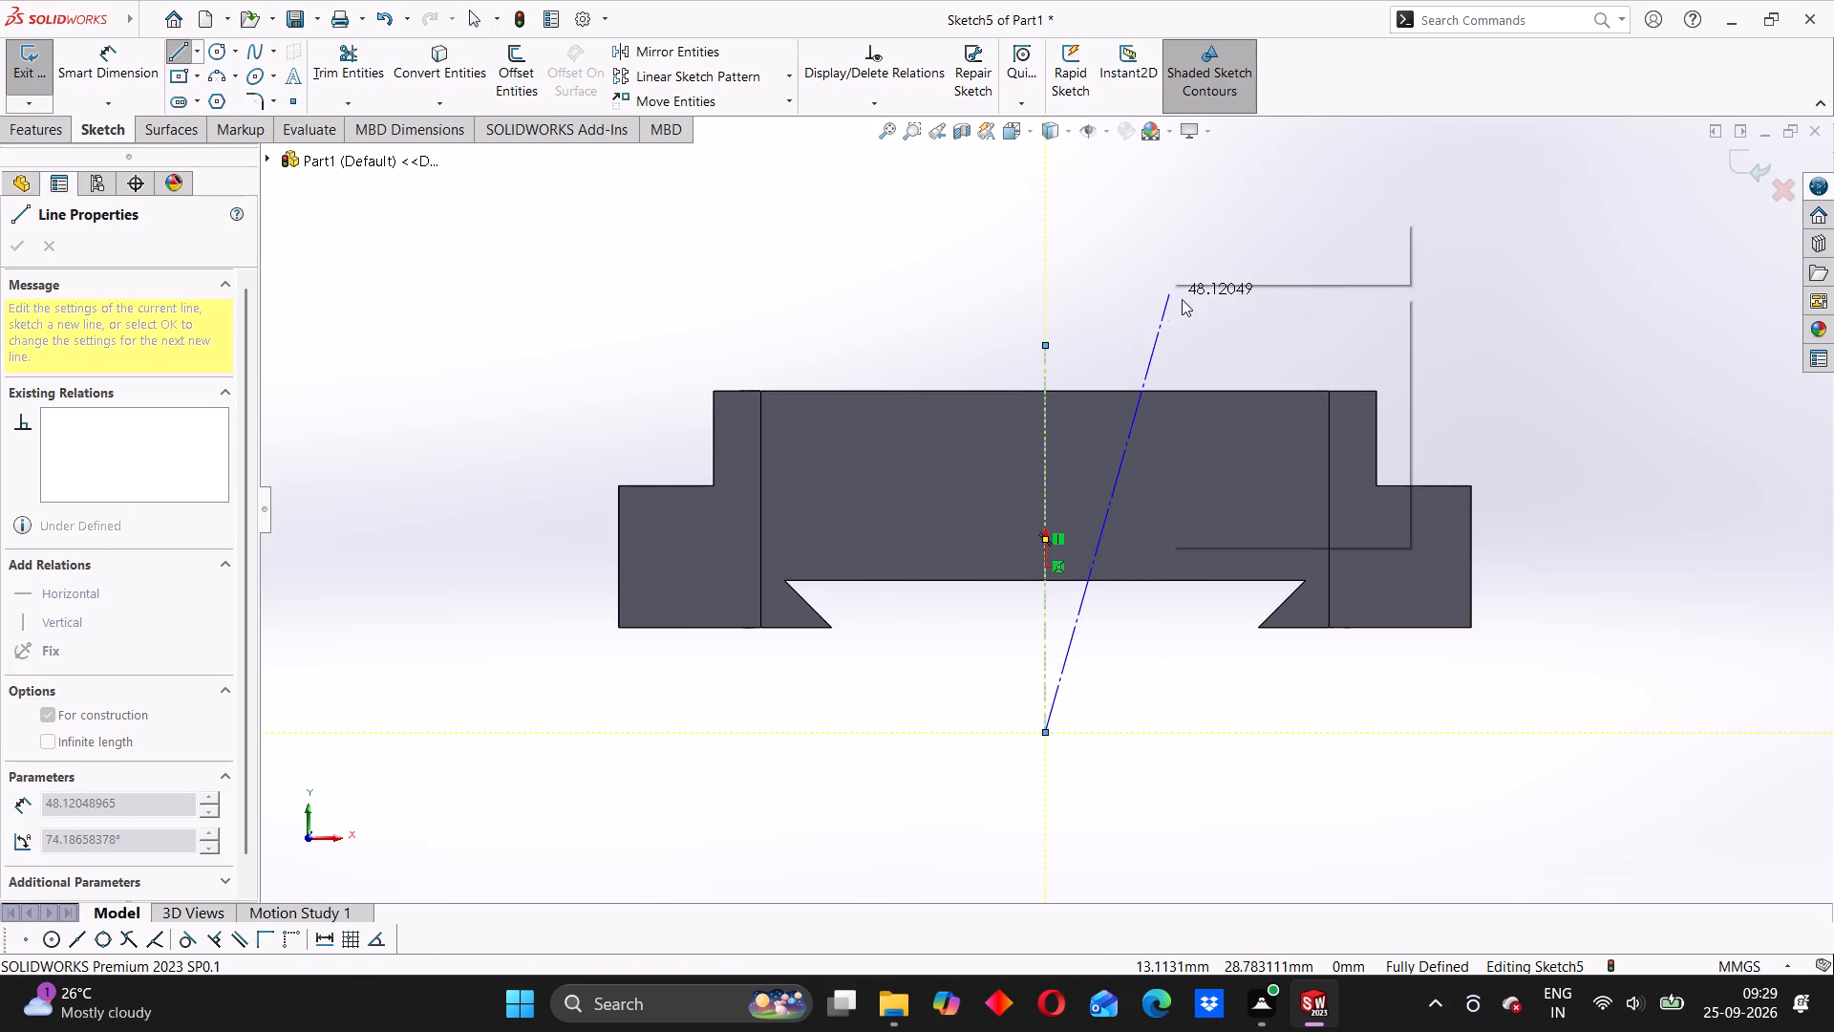
{"action": "left_click", "coordinate": [1211, 313]}
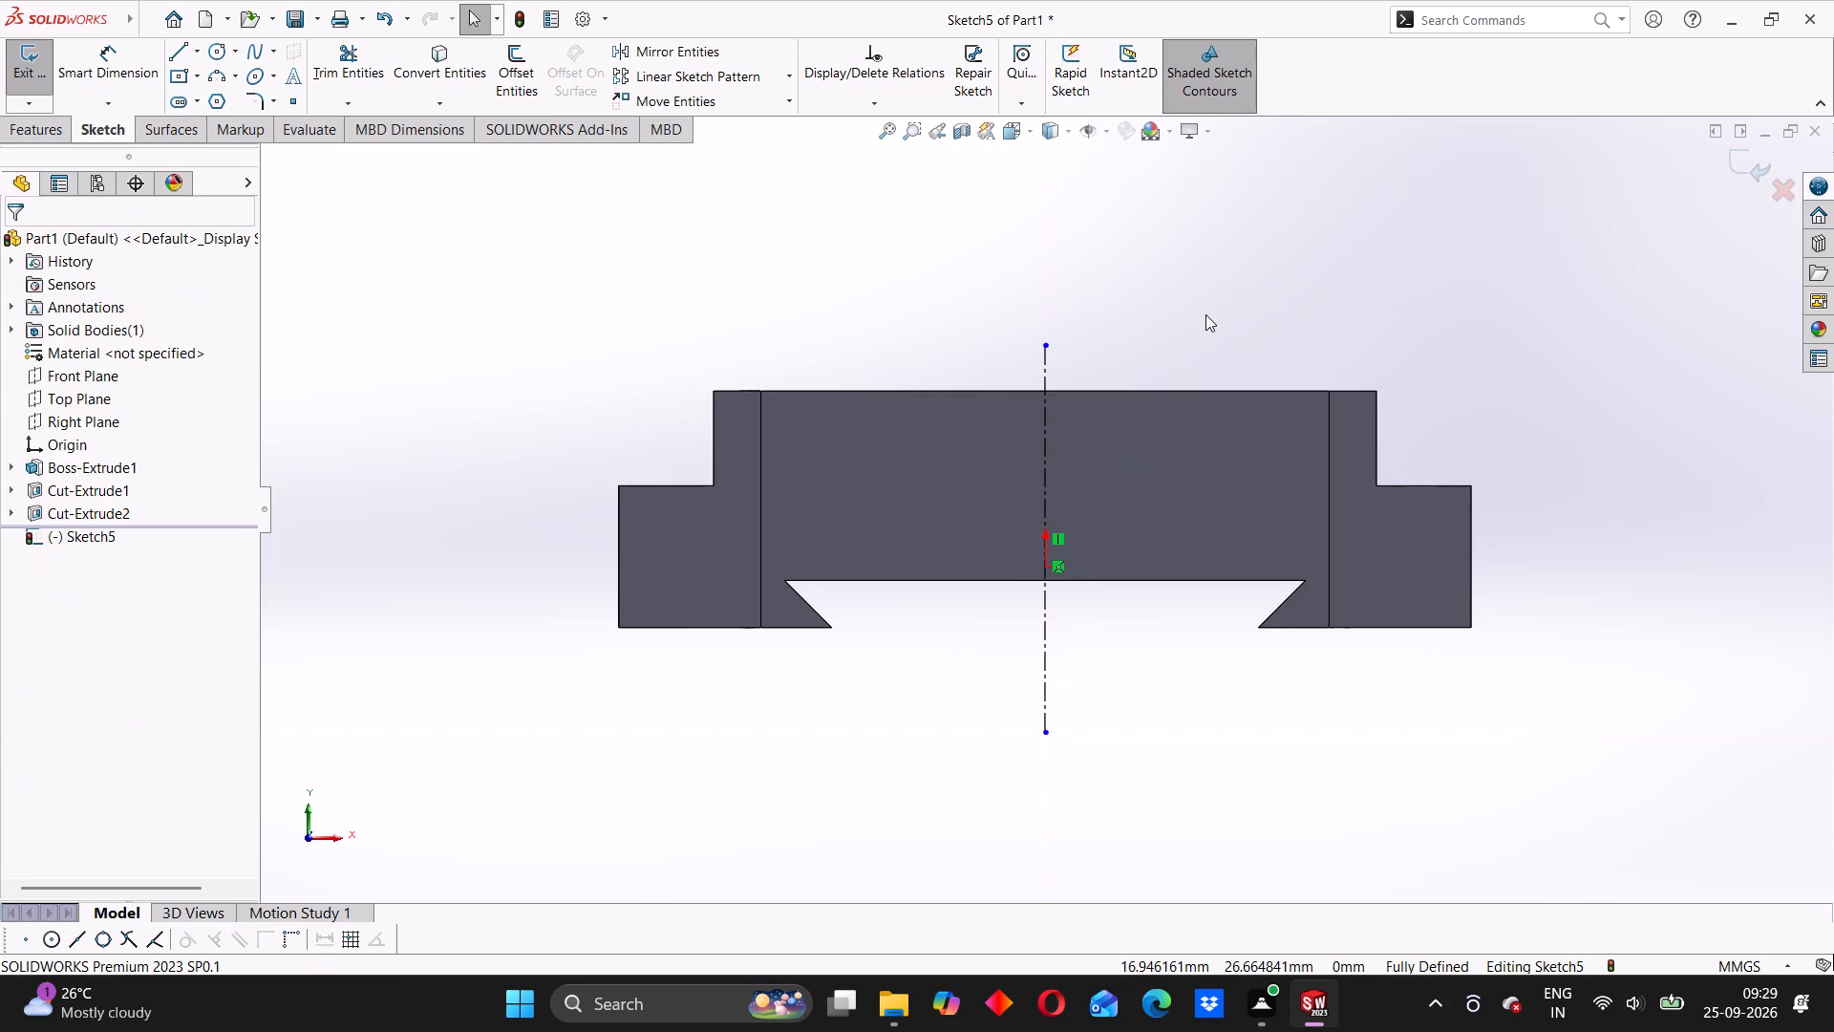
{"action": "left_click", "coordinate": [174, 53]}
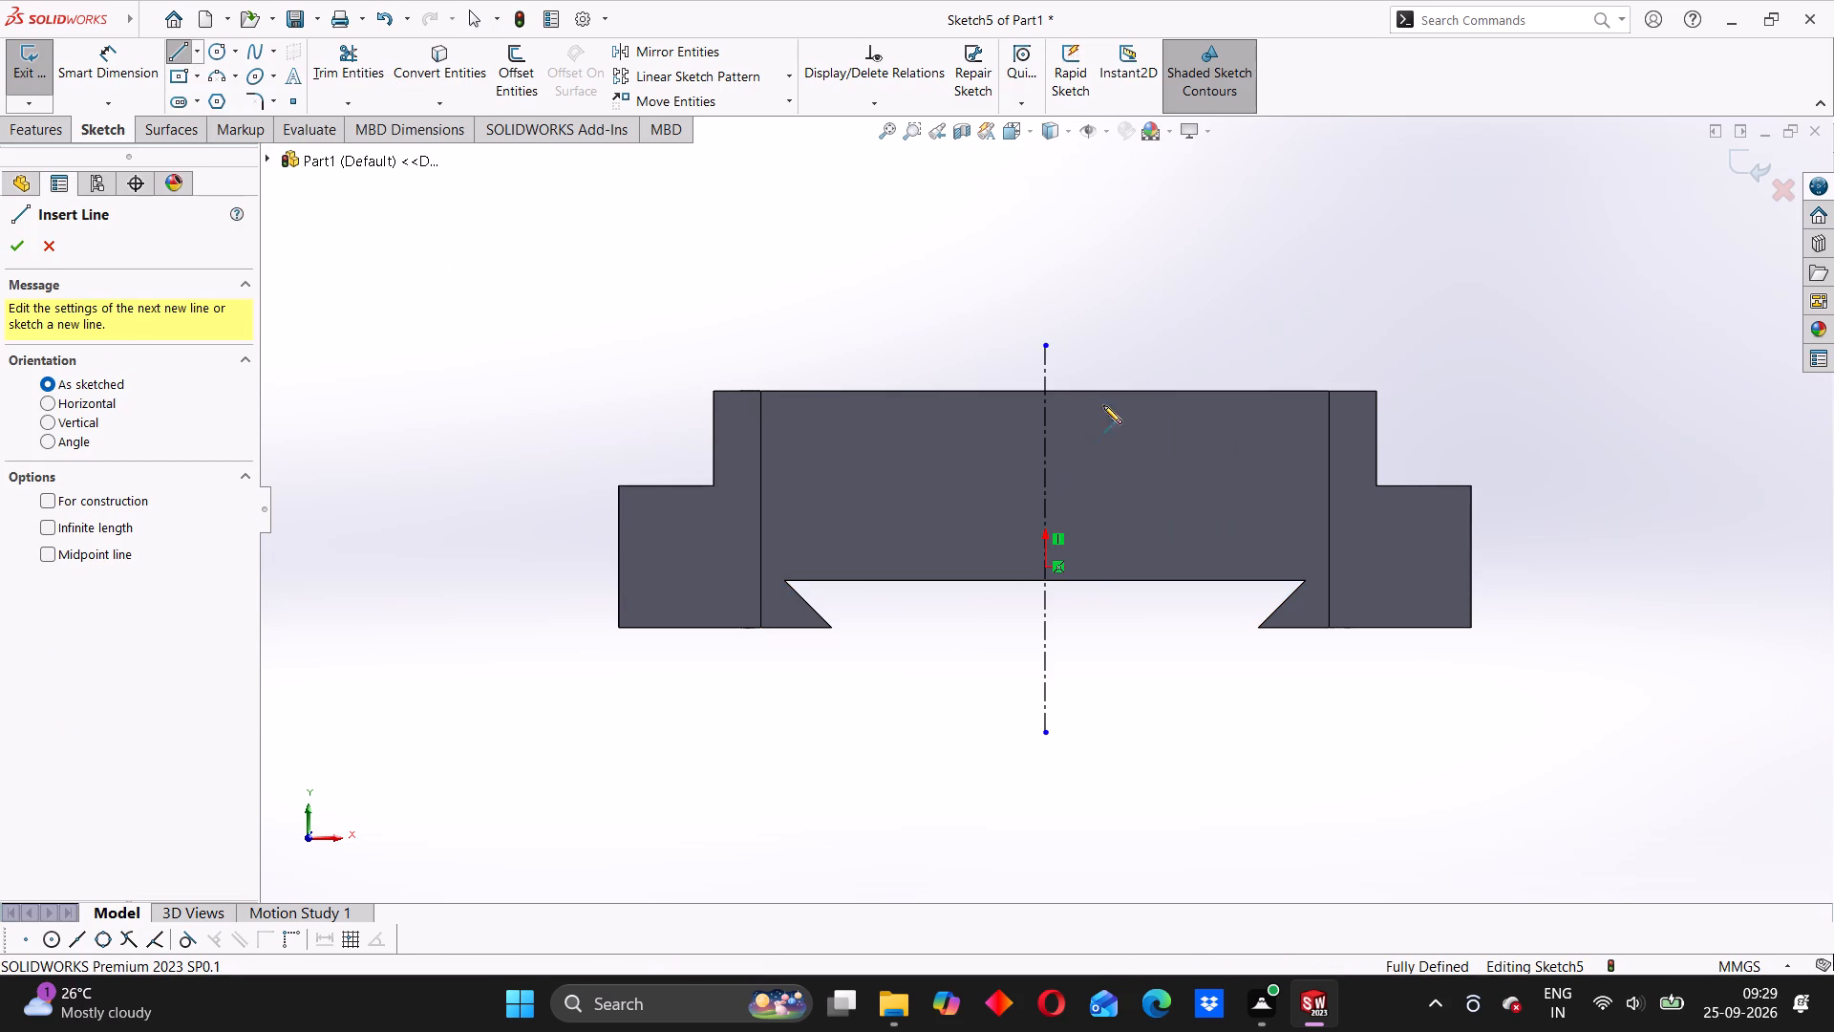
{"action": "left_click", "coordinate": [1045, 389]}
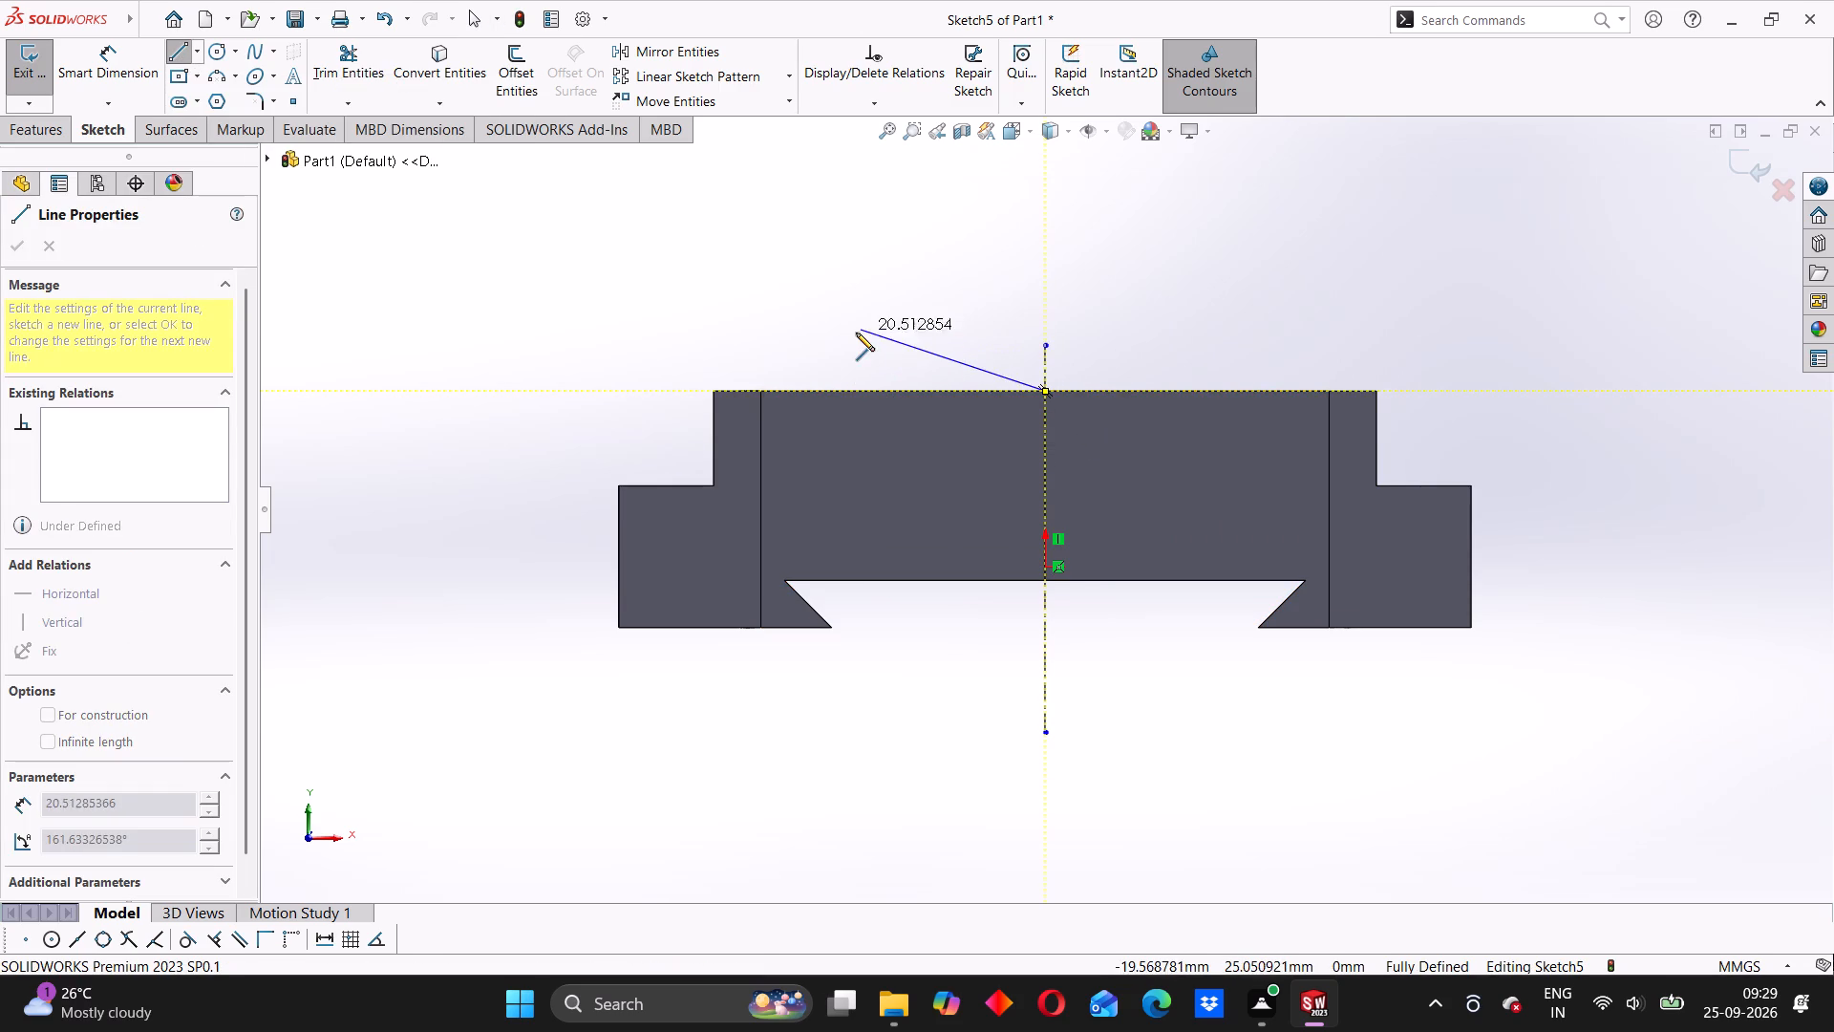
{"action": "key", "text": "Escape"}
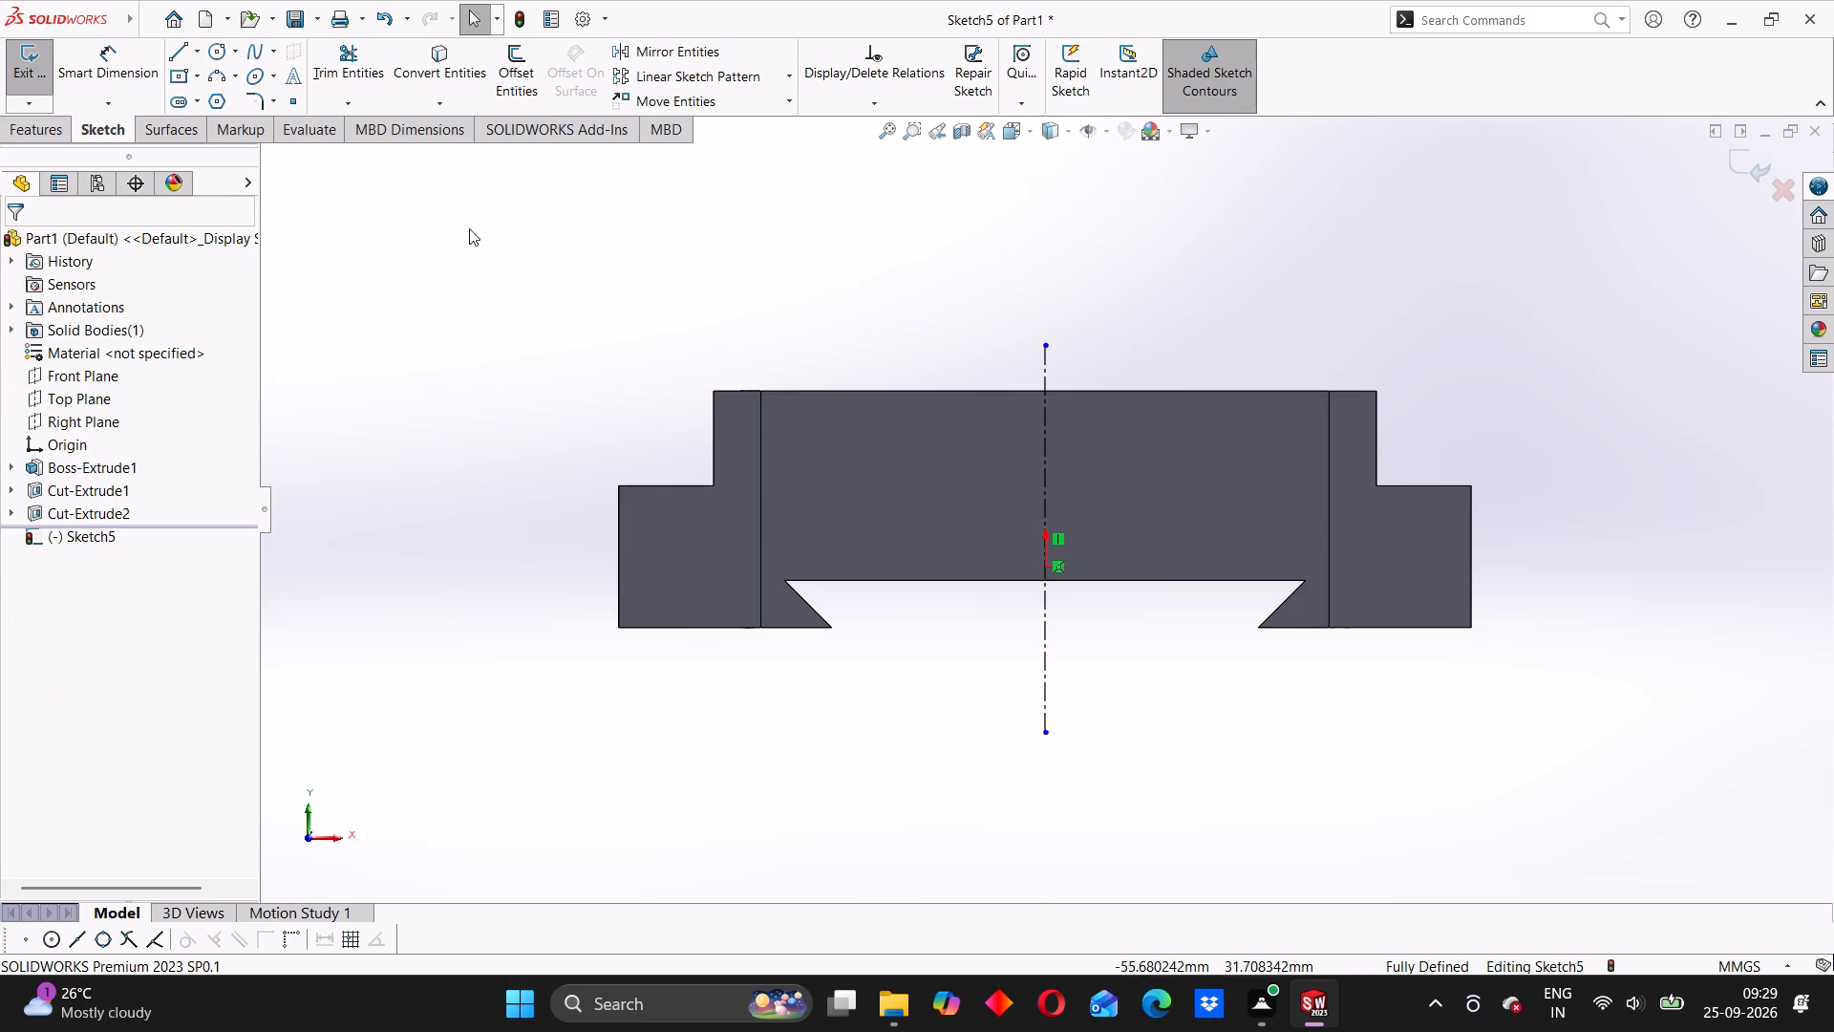
Sketch a circle centred on the block's top edge, on the negative-X side of the centerline, and set its diameter to 15 mm.
{"action": "left_click", "coordinate": [217, 50]}
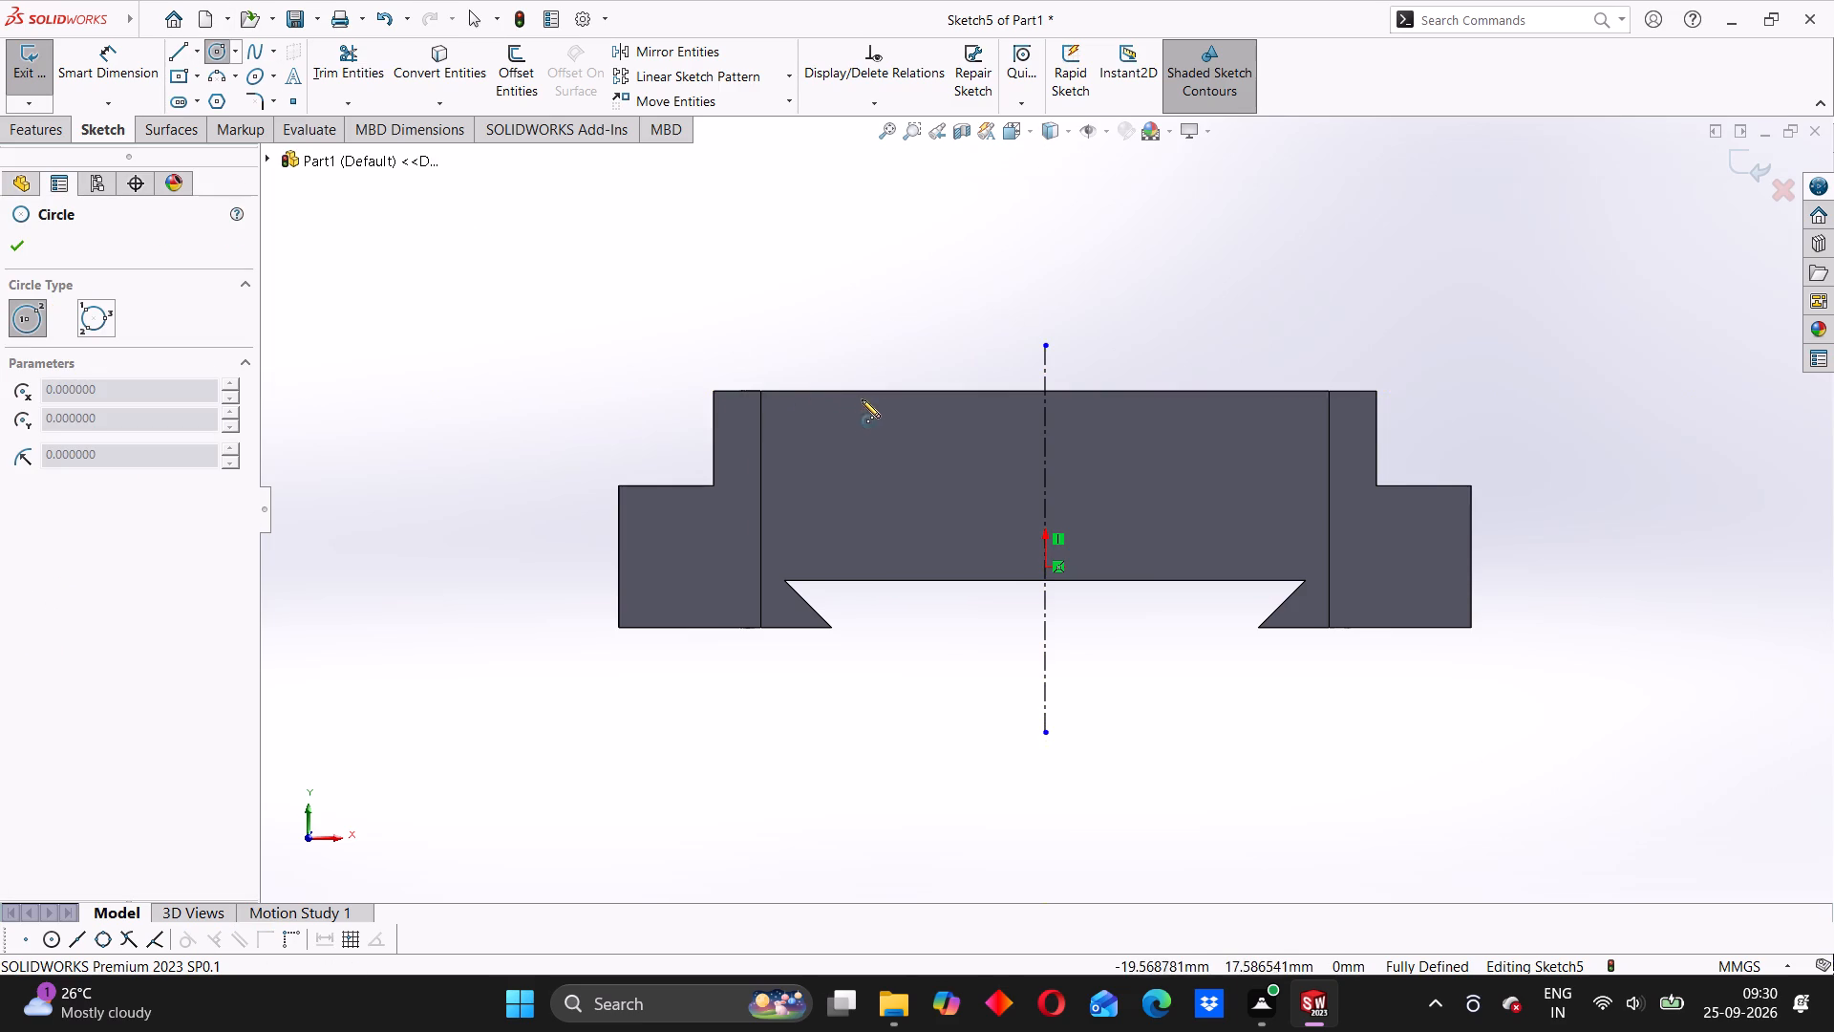
{"action": "left_click", "coordinate": [898, 391]}
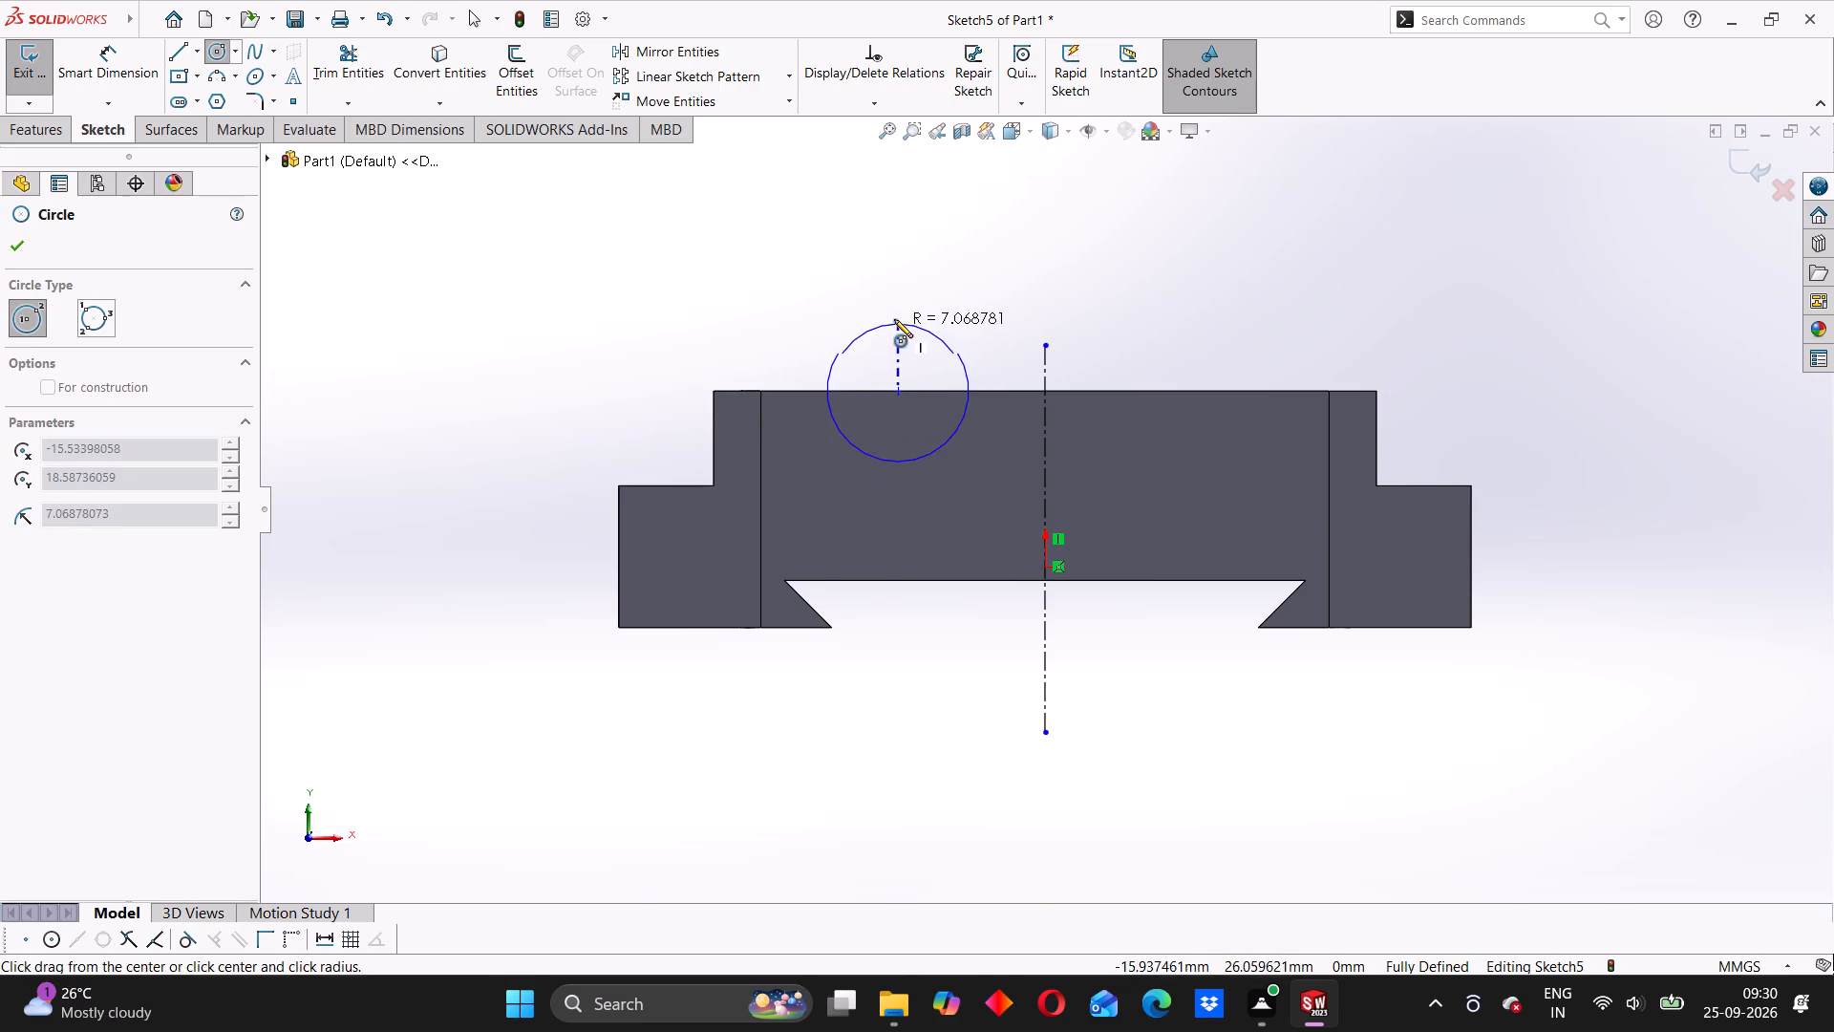
{"action": "left_click", "coordinate": [894, 319]}
{"action": "left_click", "coordinate": [75, 48]}
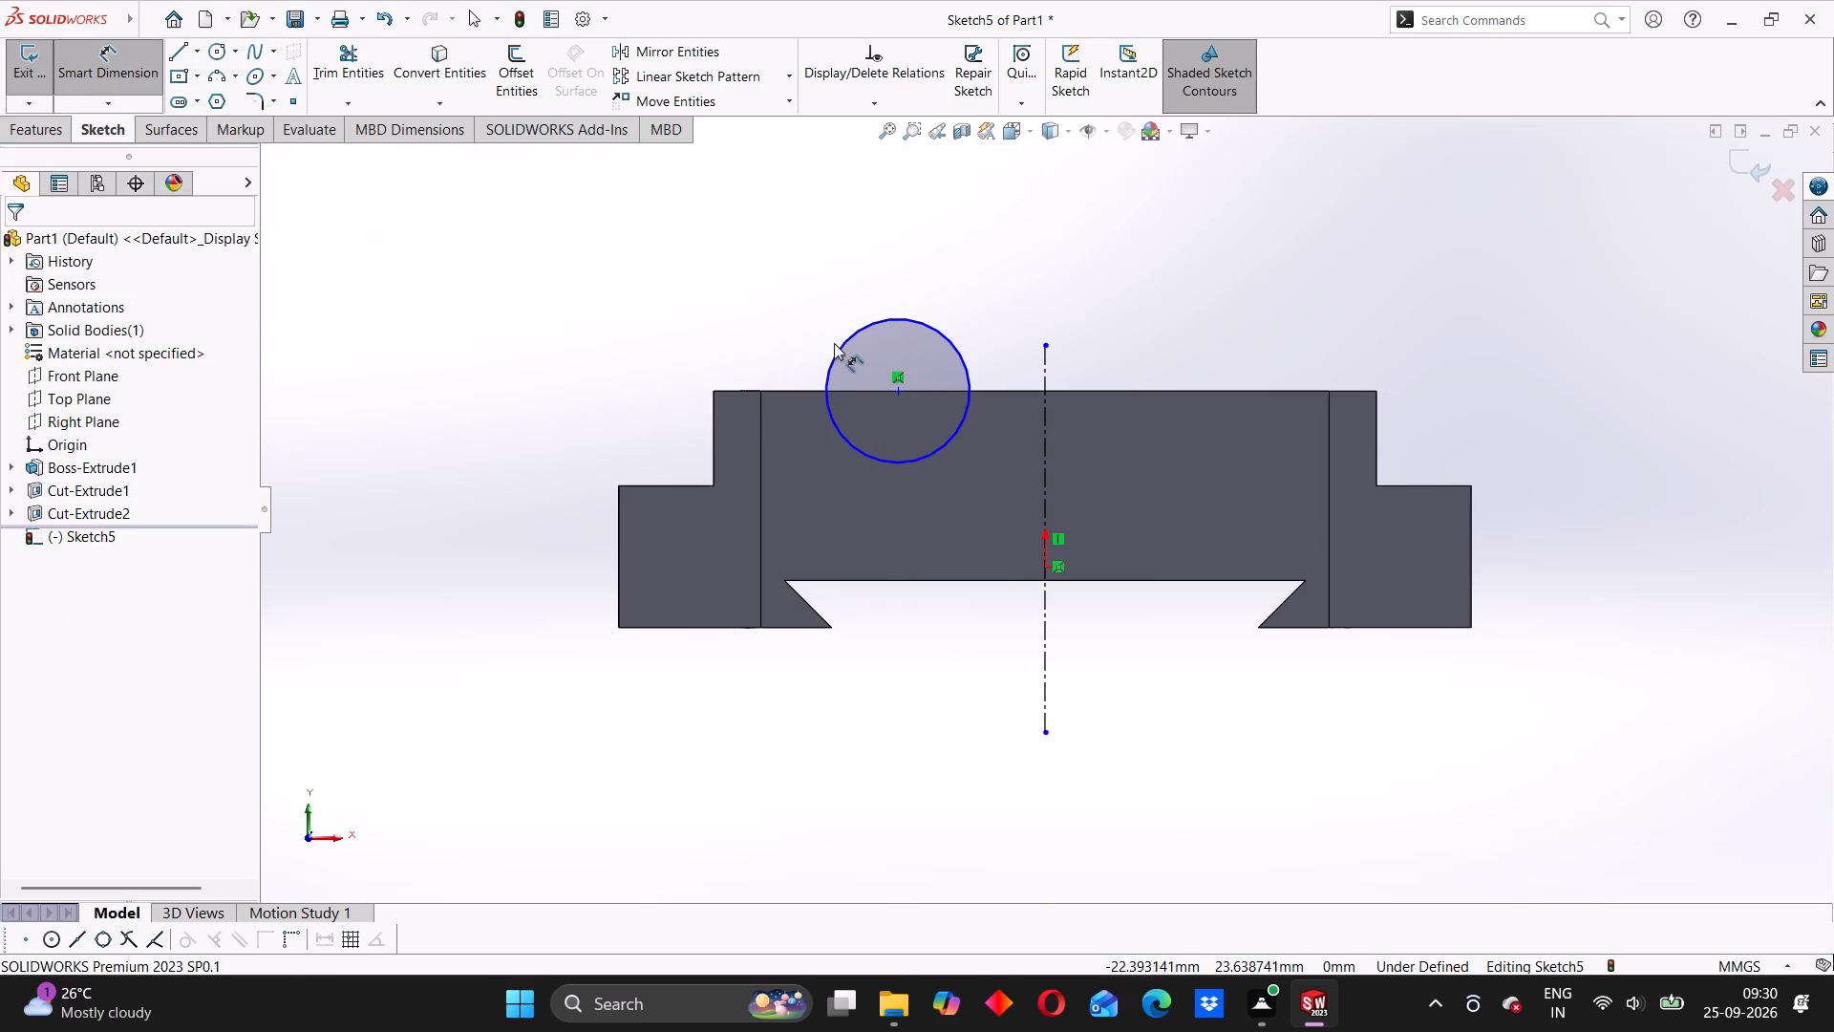
{"action": "left_click", "coordinate": [835, 349]}
{"action": "left_click", "coordinate": [786, 346]}
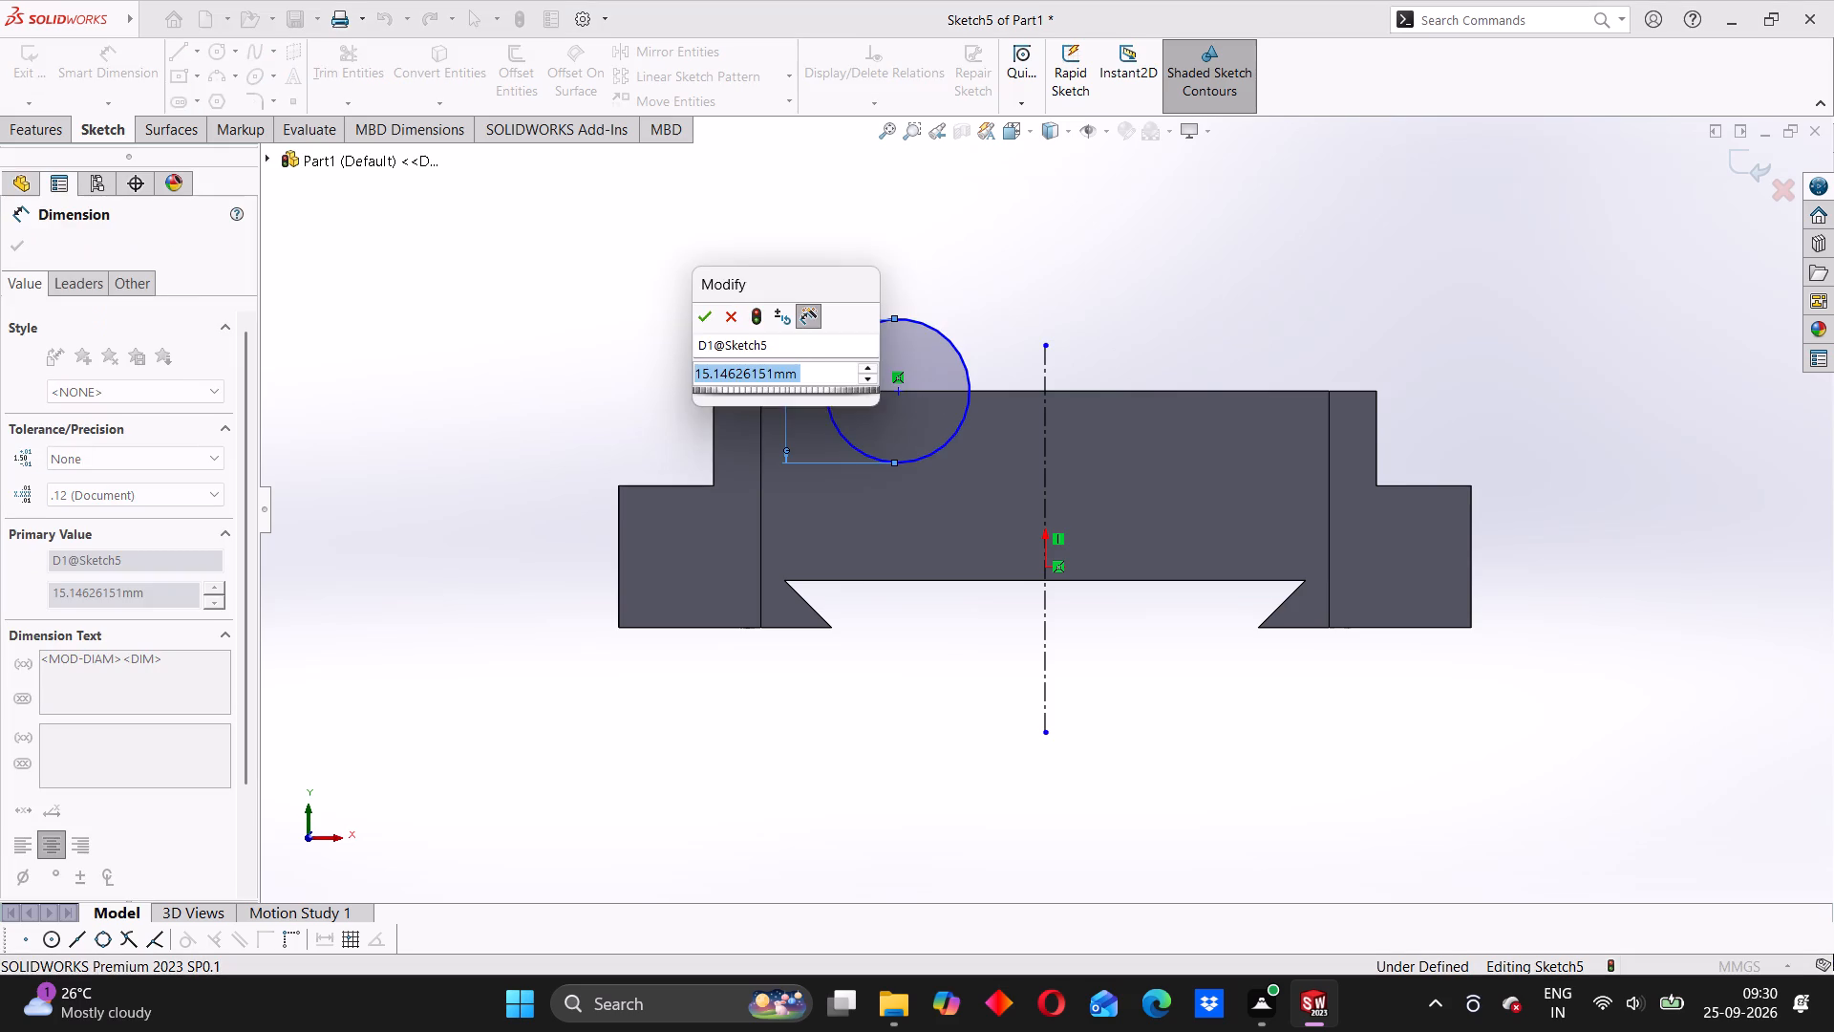
{"action": "key", "text": "1"}
{"action": "key", "text": "5"}
{"action": "key", "text": "Return"}
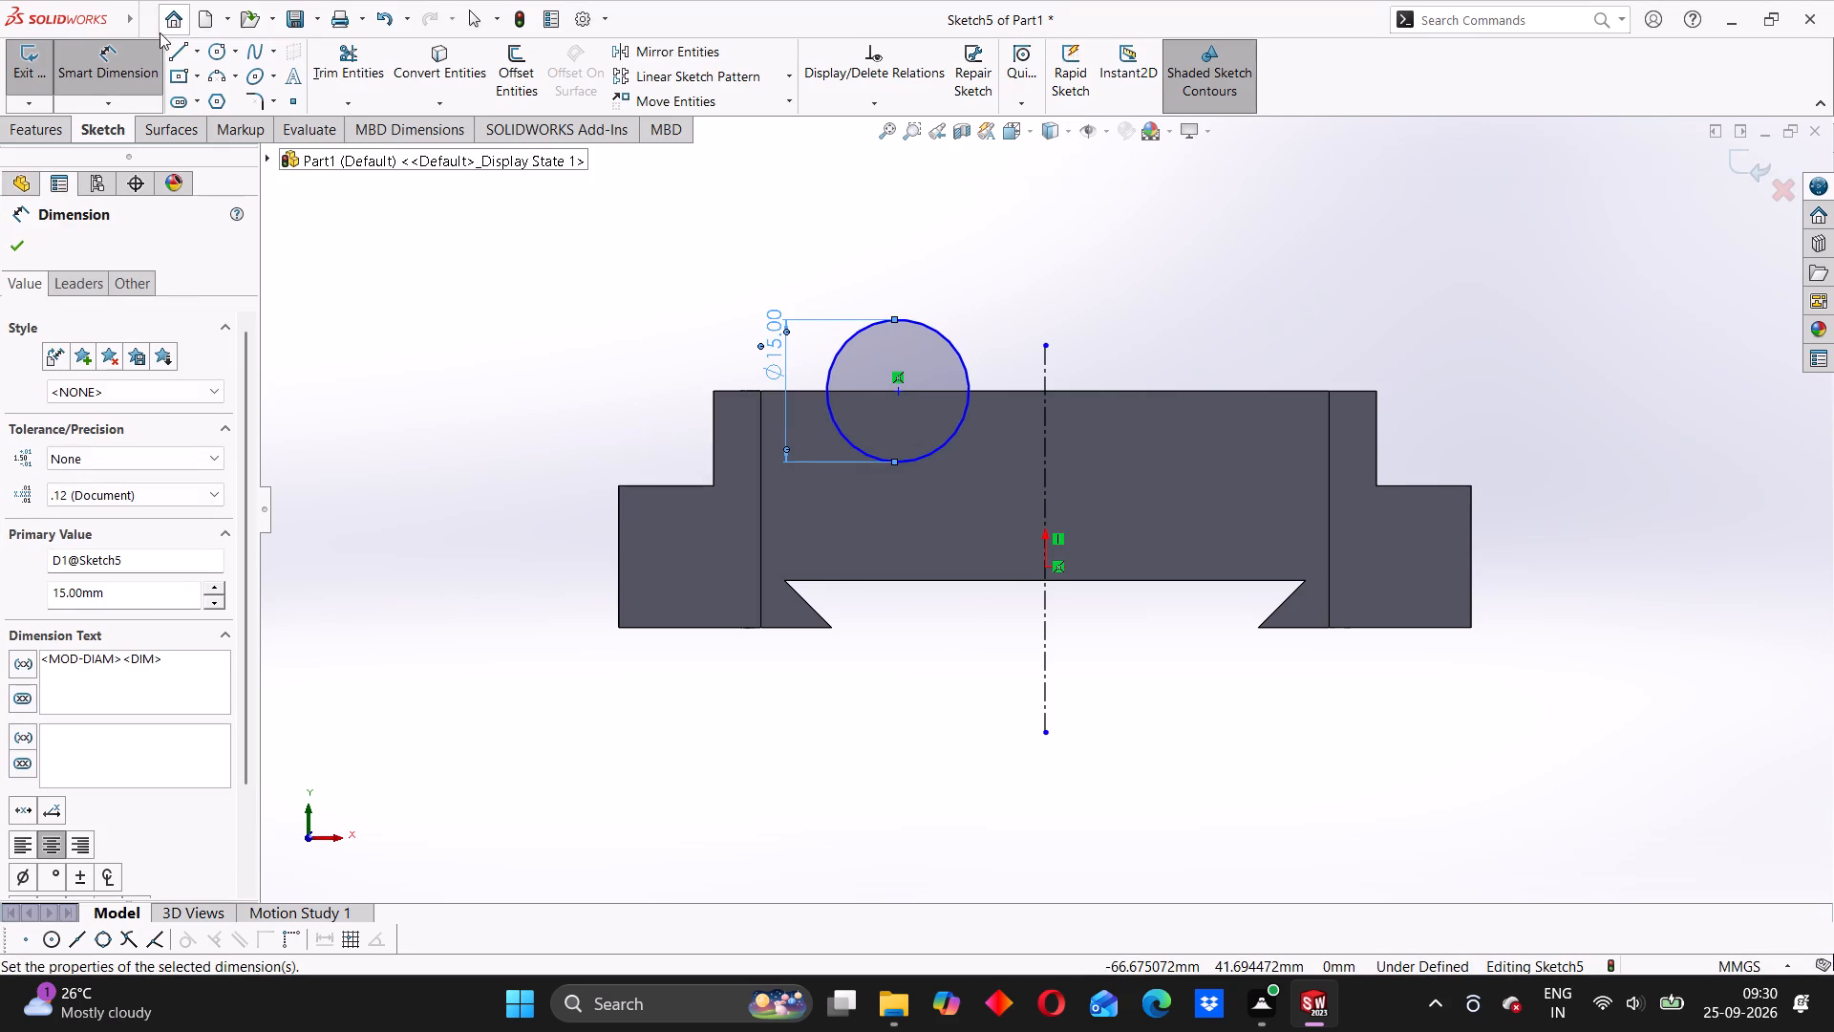
Dimension the circle's centre 17.5 mm from the vertical centerline.
{"action": "left_click", "coordinate": [895, 389]}
{"action": "left_click", "coordinate": [1049, 397]}
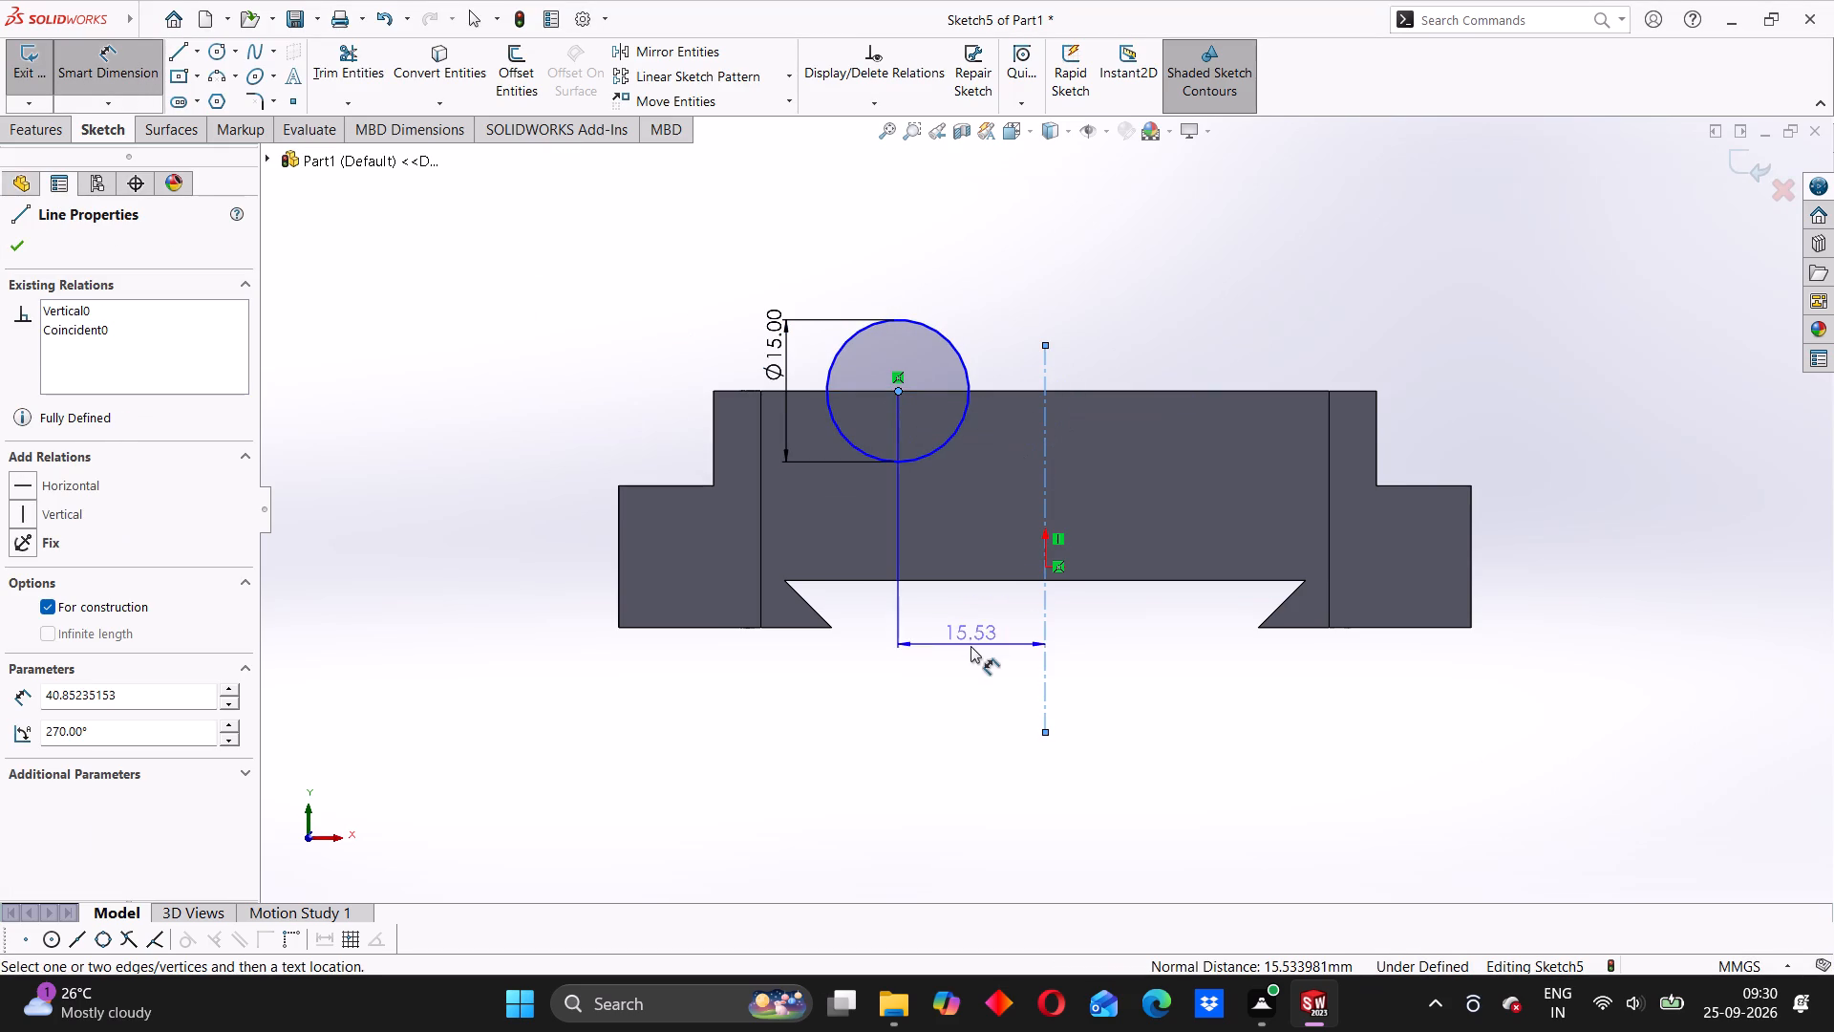
{"action": "left_click", "coordinate": [964, 667]}
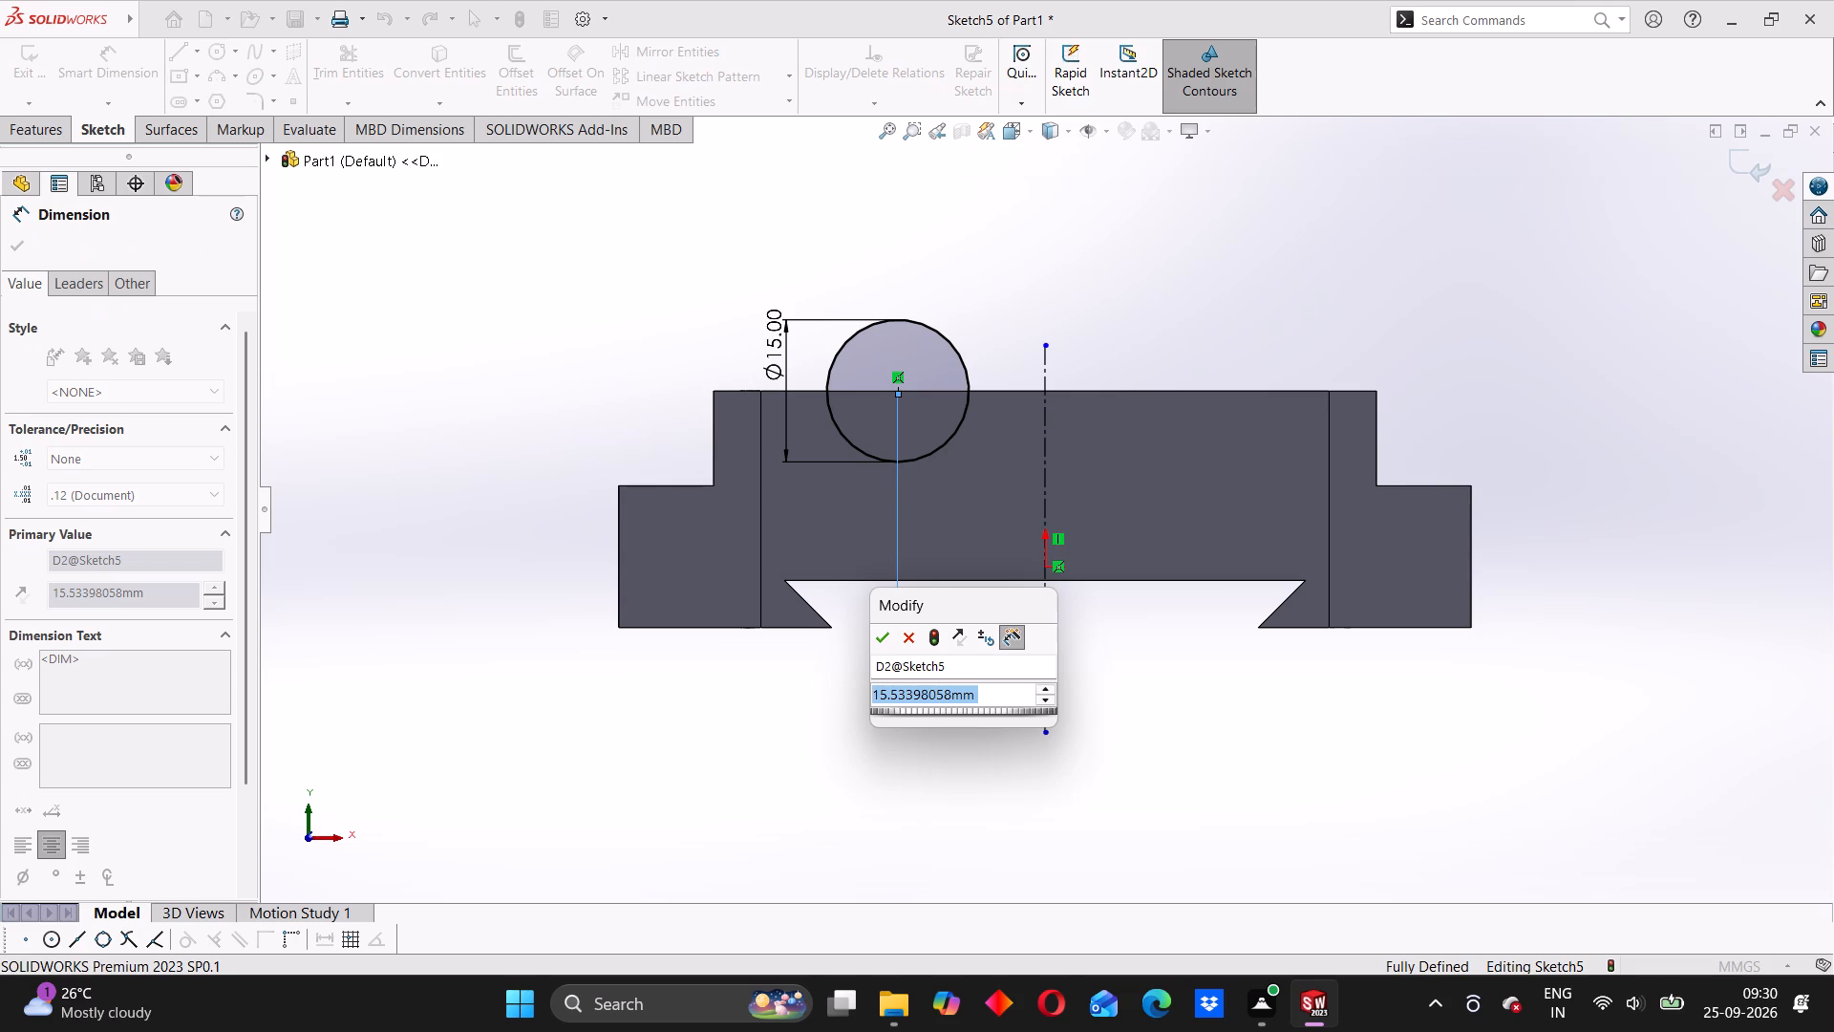
{"action": "type", "text": "17.5"}
{"action": "key", "text": "Return"}
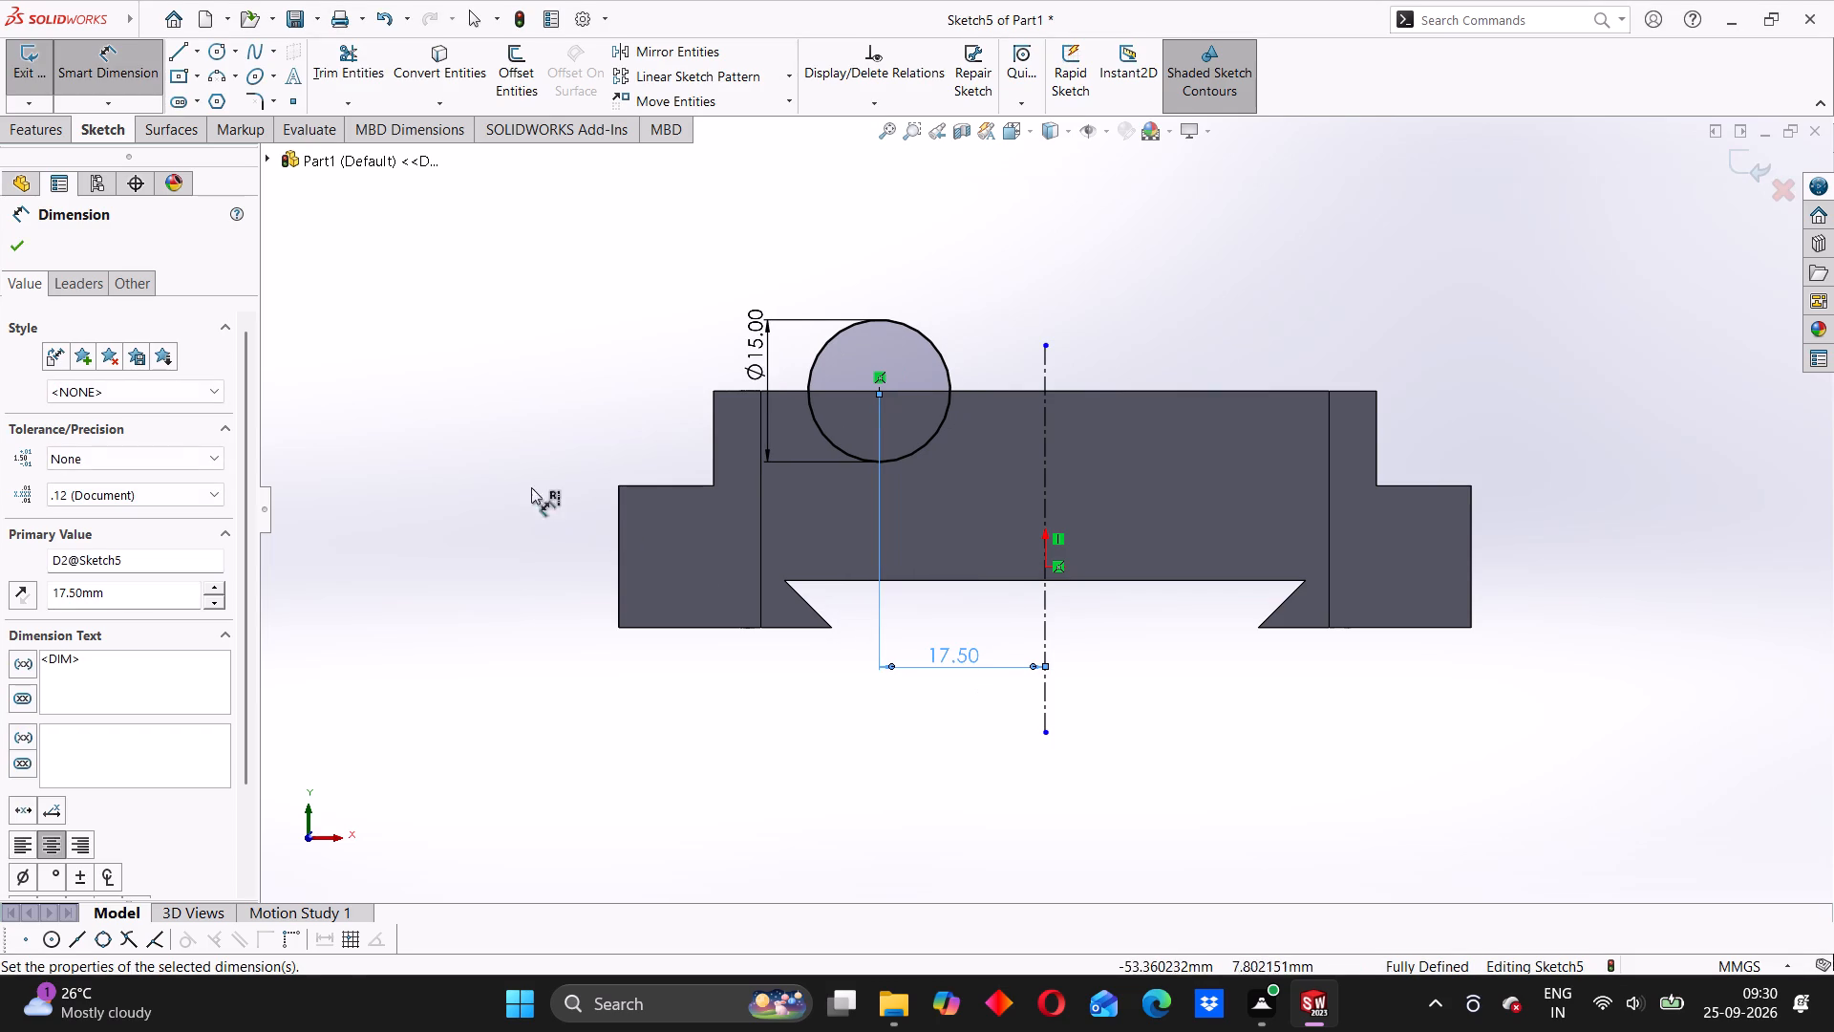
{"action": "left_click", "coordinate": [504, 463]}
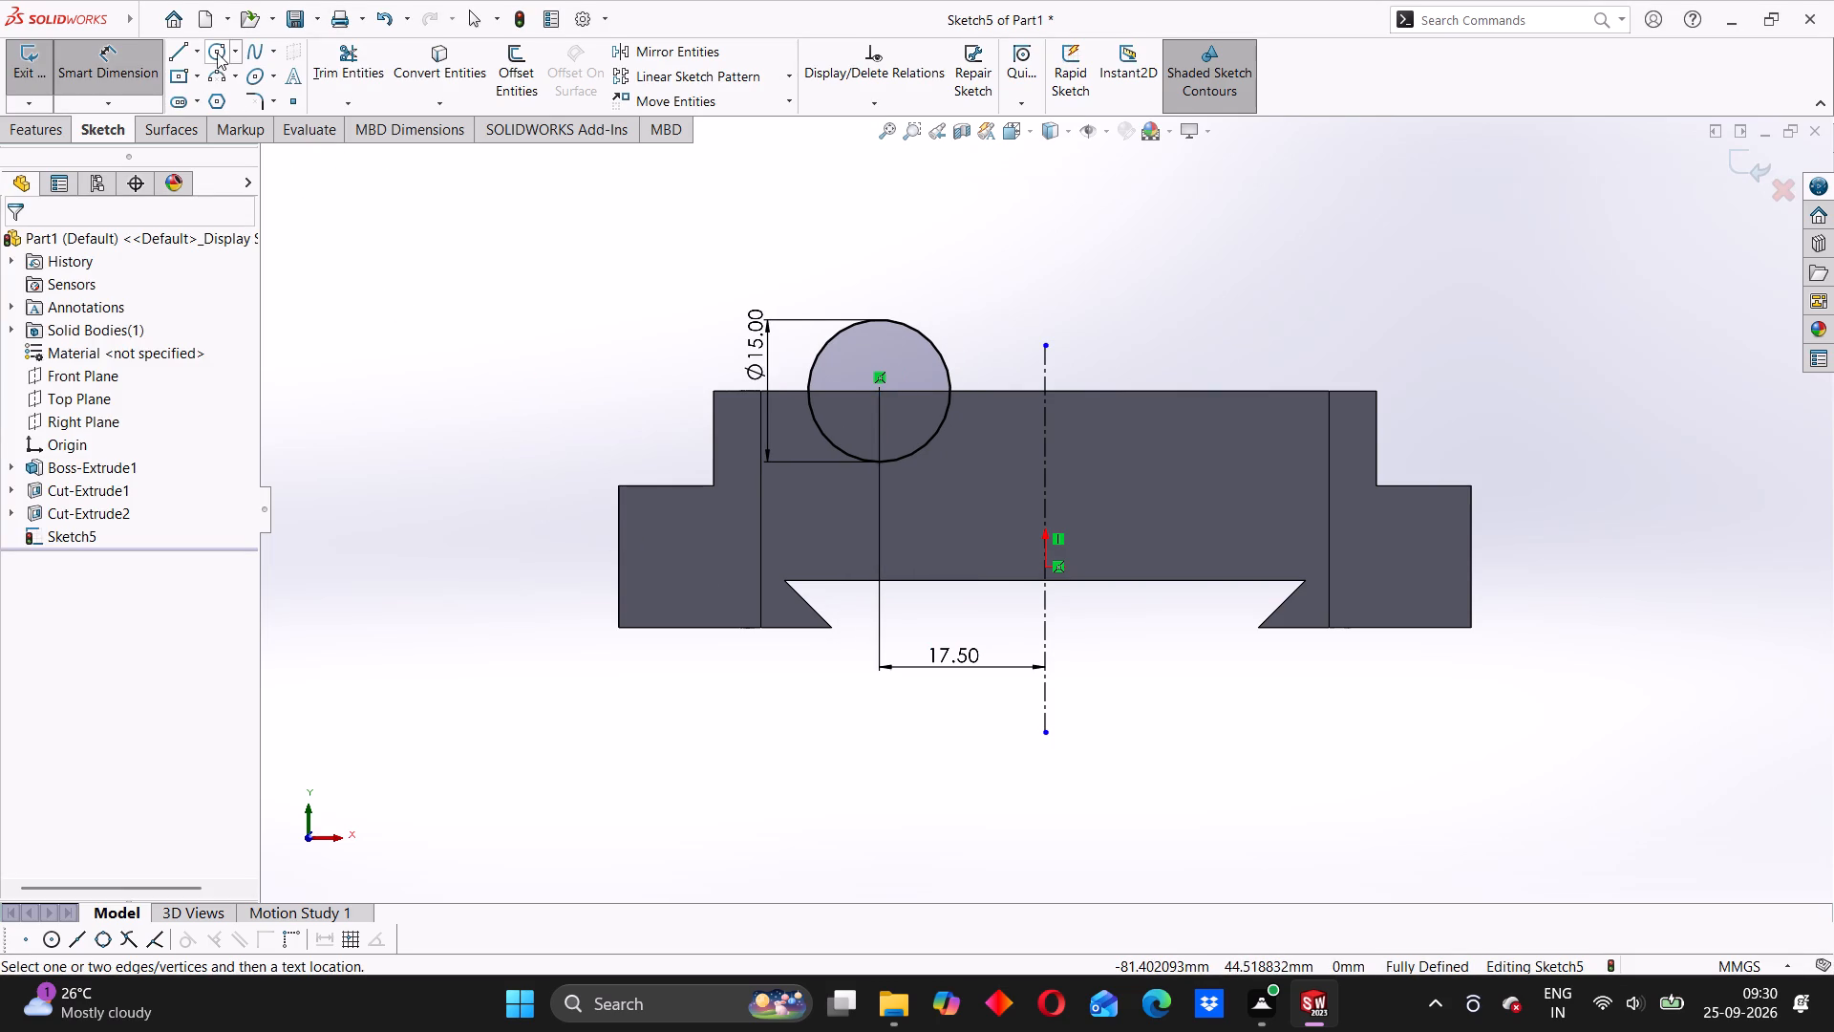
Sketch a larger circle concentric with the 15 mm circle and set its diameter to 25 mm.
{"action": "left_click", "coordinate": [217, 52]}
{"action": "left_click", "coordinate": [881, 394]}
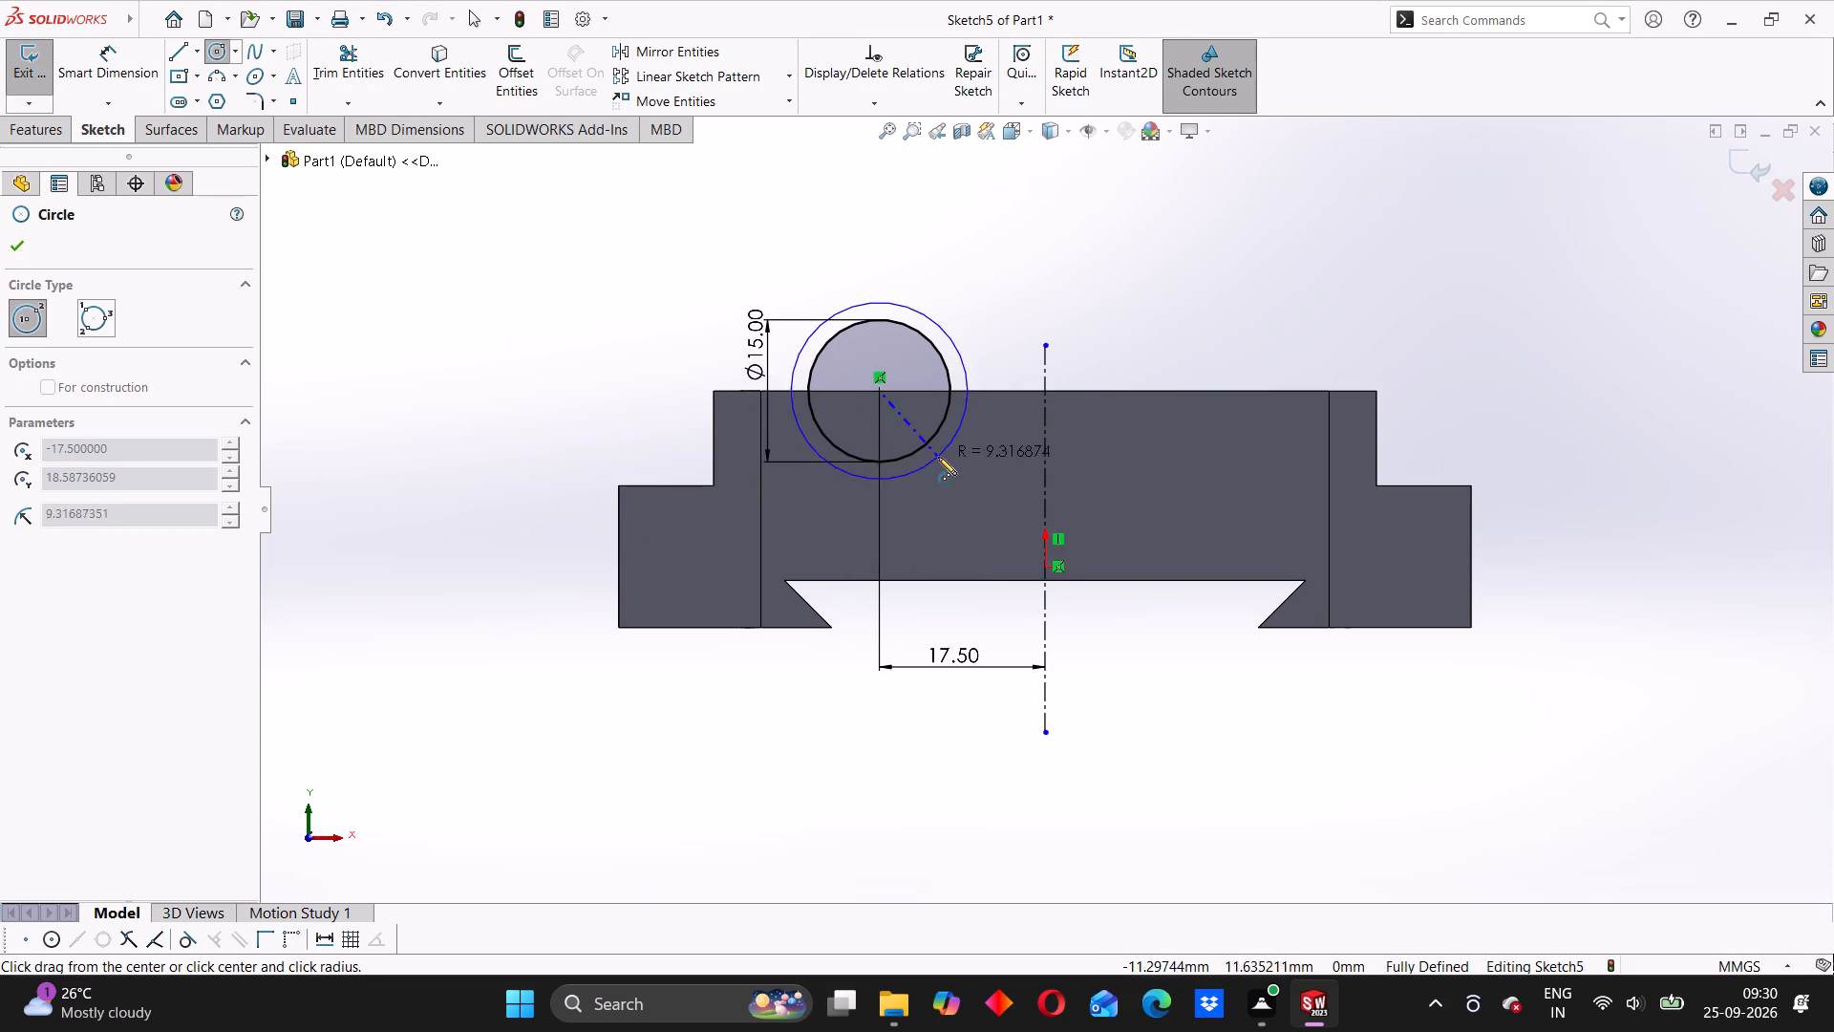
{"action": "left_click", "coordinate": [948, 480]}
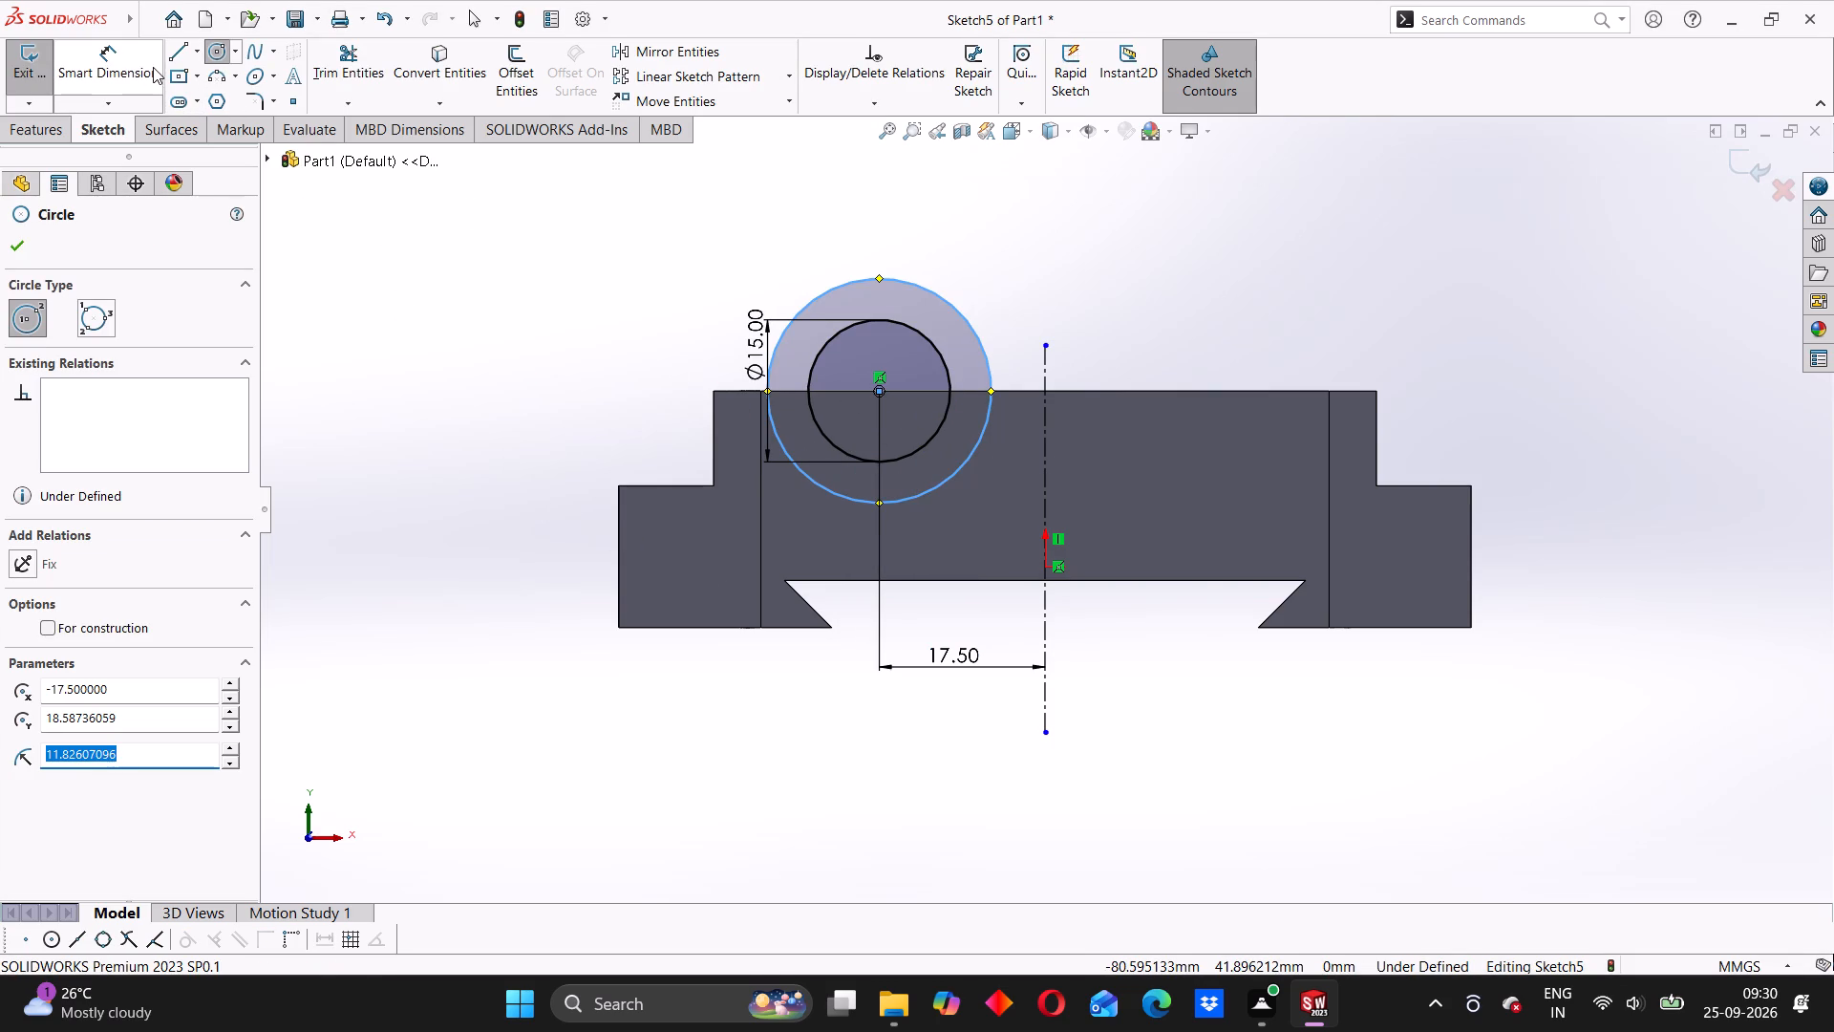
{"action": "left_click", "coordinate": [132, 70]}
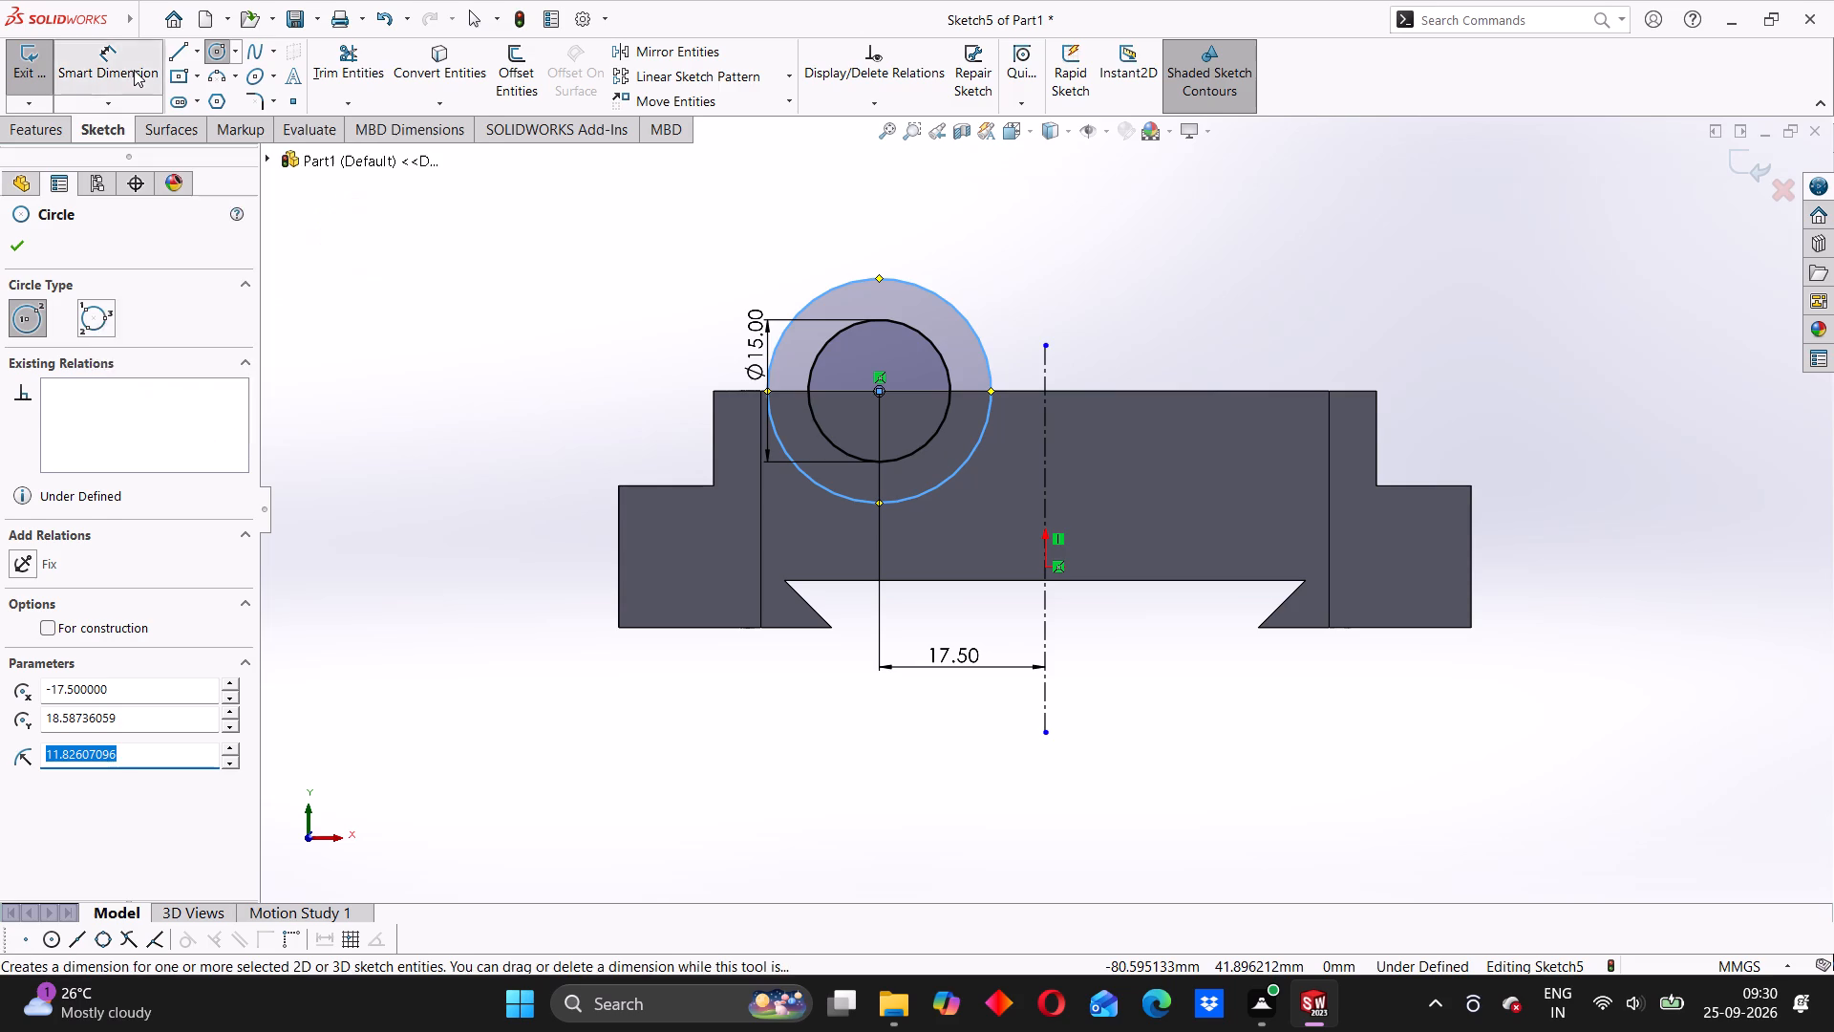
{"action": "left_click", "coordinate": [953, 308]}
{"action": "left_click", "coordinate": [1022, 284]}
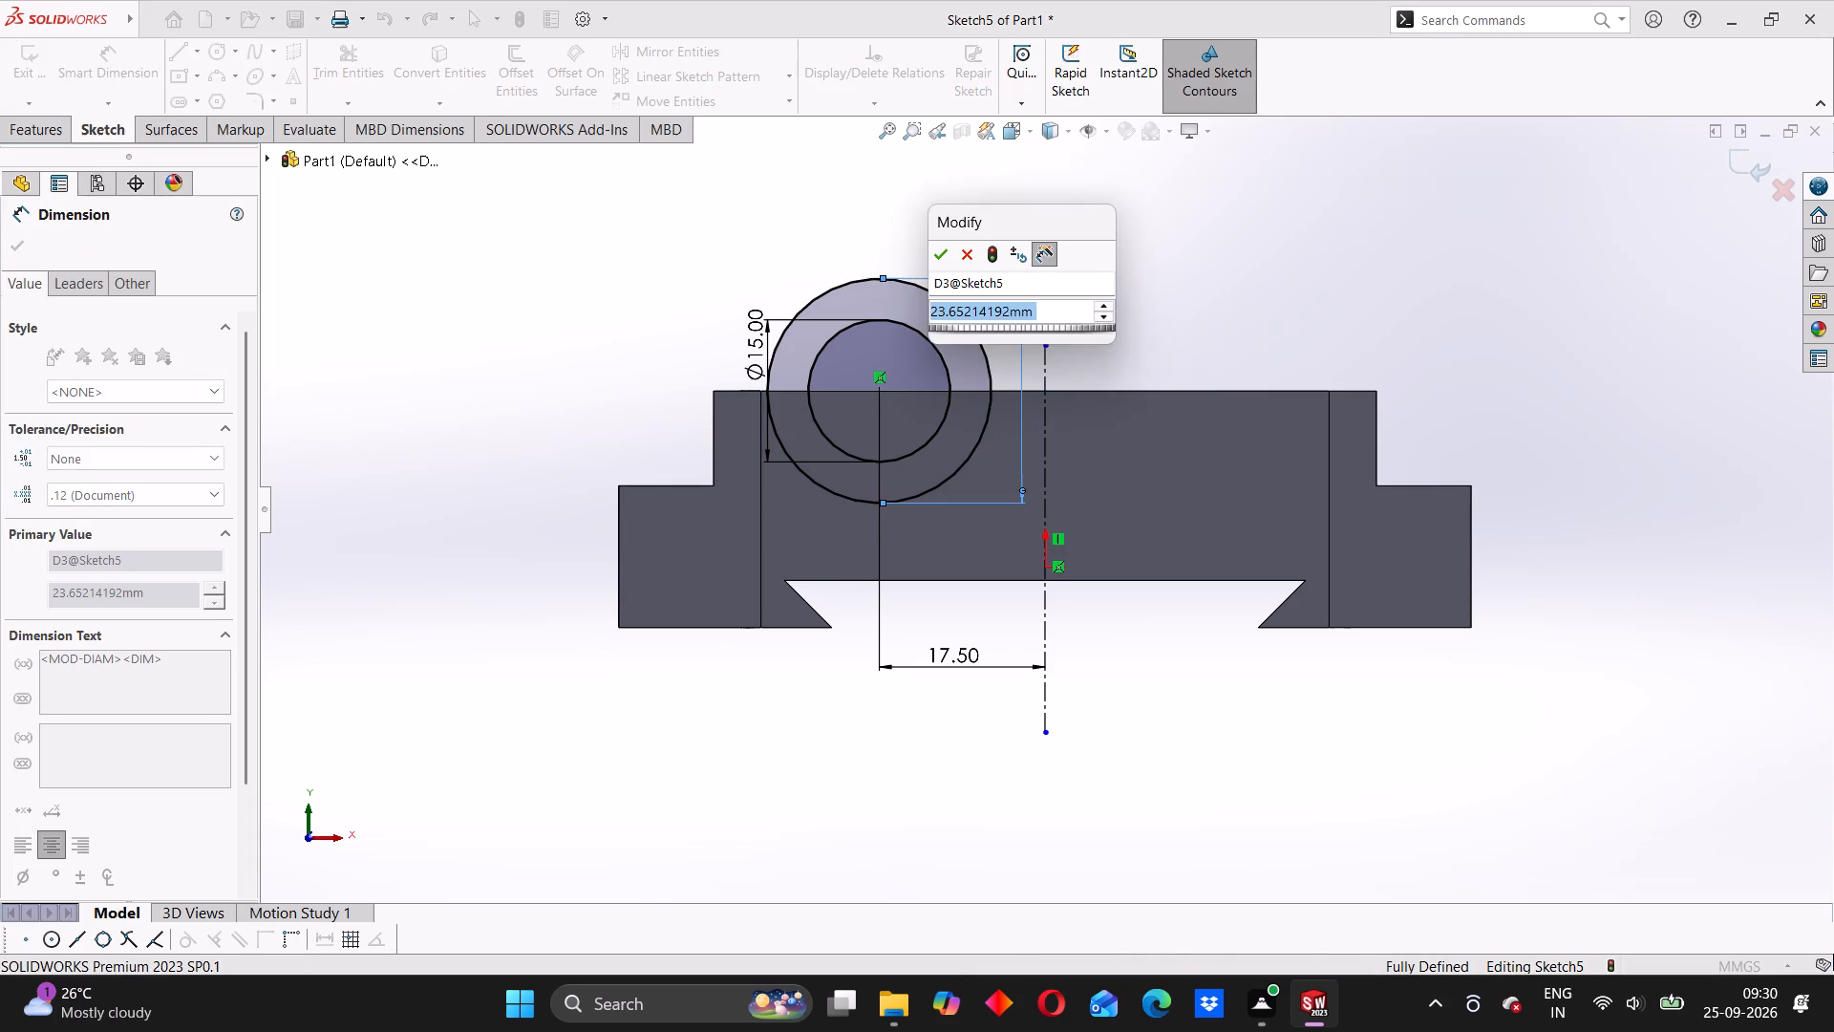
{"action": "type", "text": "25"}
{"action": "key", "text": "shift+Return"}
{"action": "left_click", "coordinate": [602, 323]}
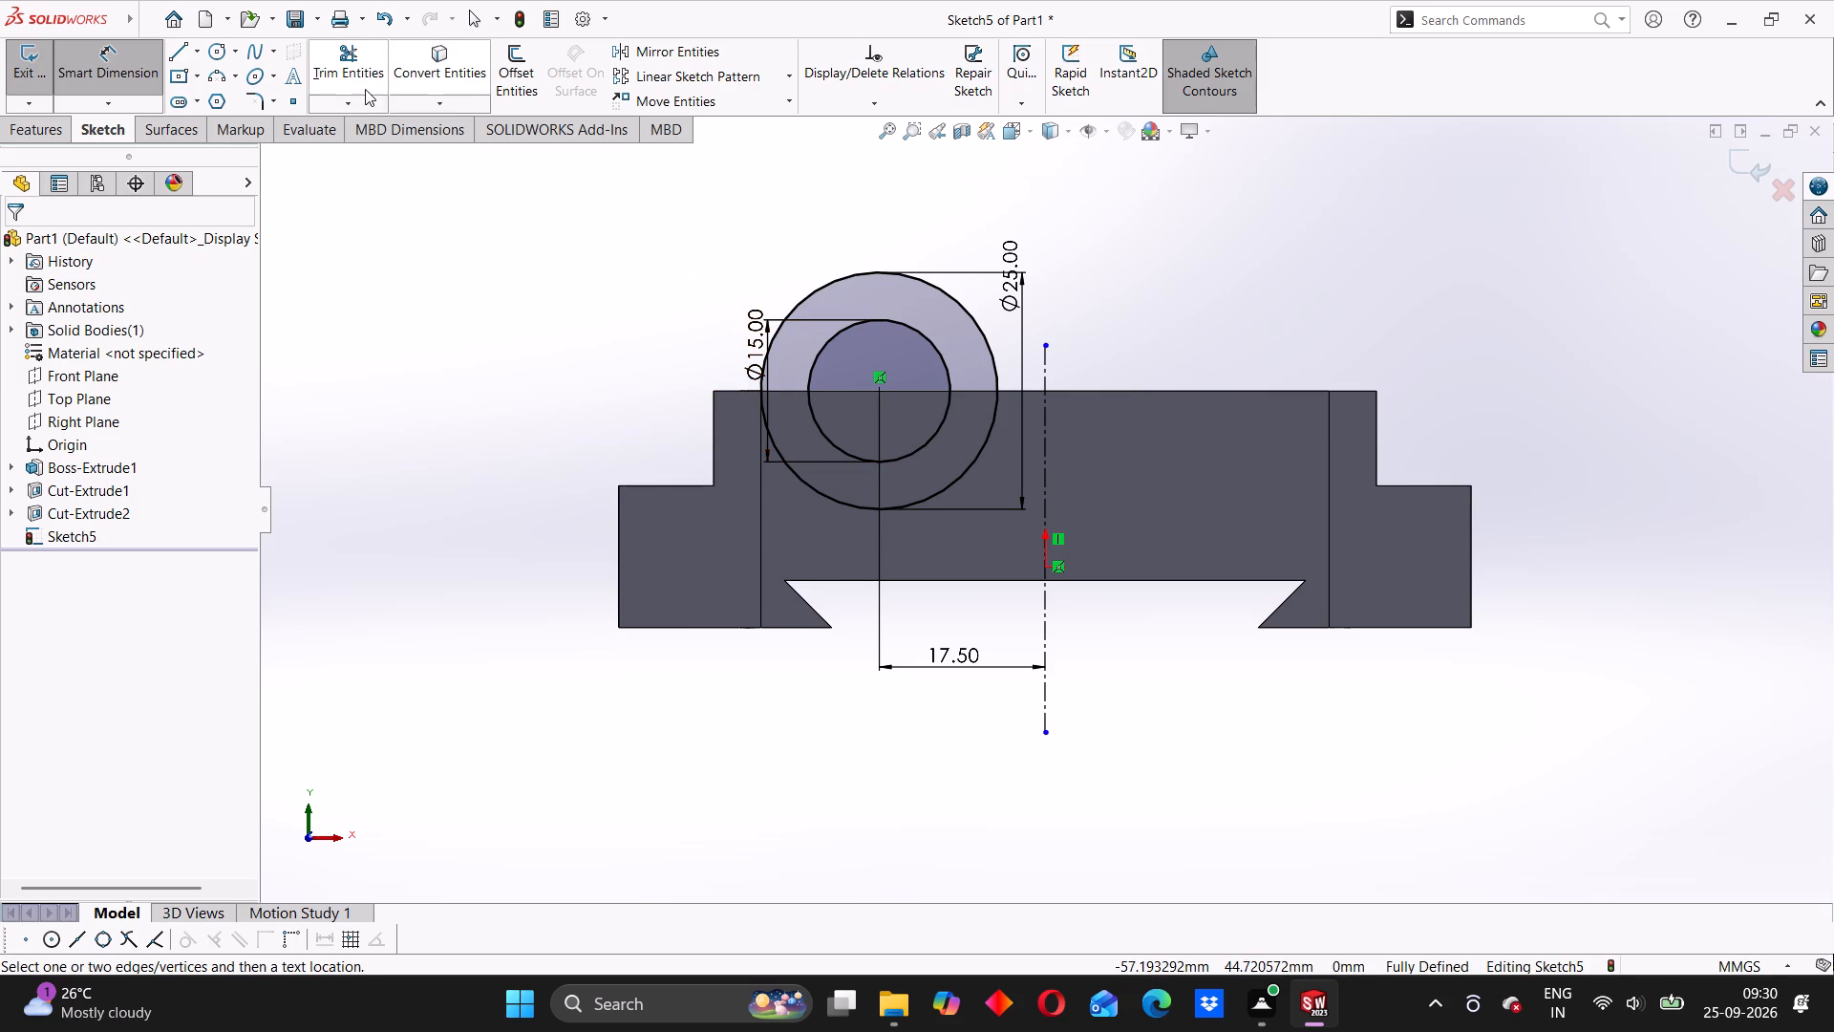
Draw a horizontal line along the block's top edge, spanning the full width of the 25 mm circle.
{"action": "left_click", "coordinate": [184, 50]}
{"action": "left_click", "coordinate": [759, 394]}
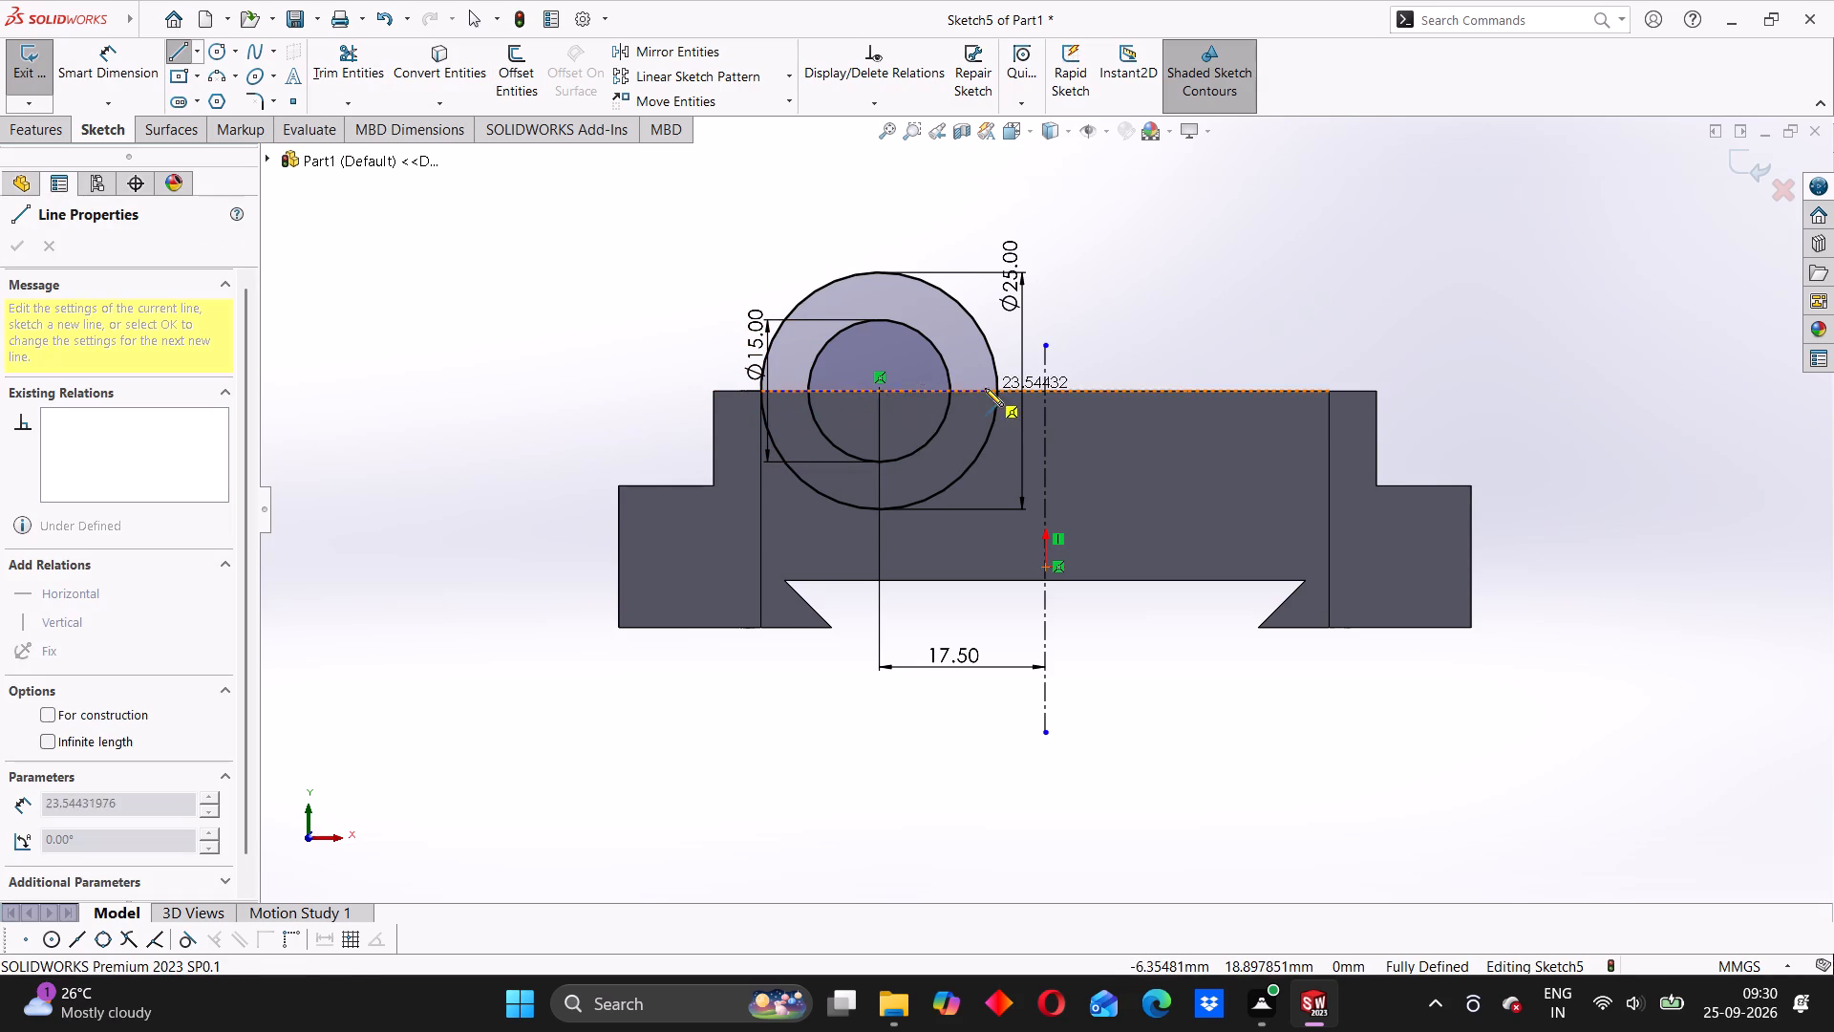
{"action": "left_click", "coordinate": [994, 391]}
{"action": "right_click", "coordinate": [387, 316]}
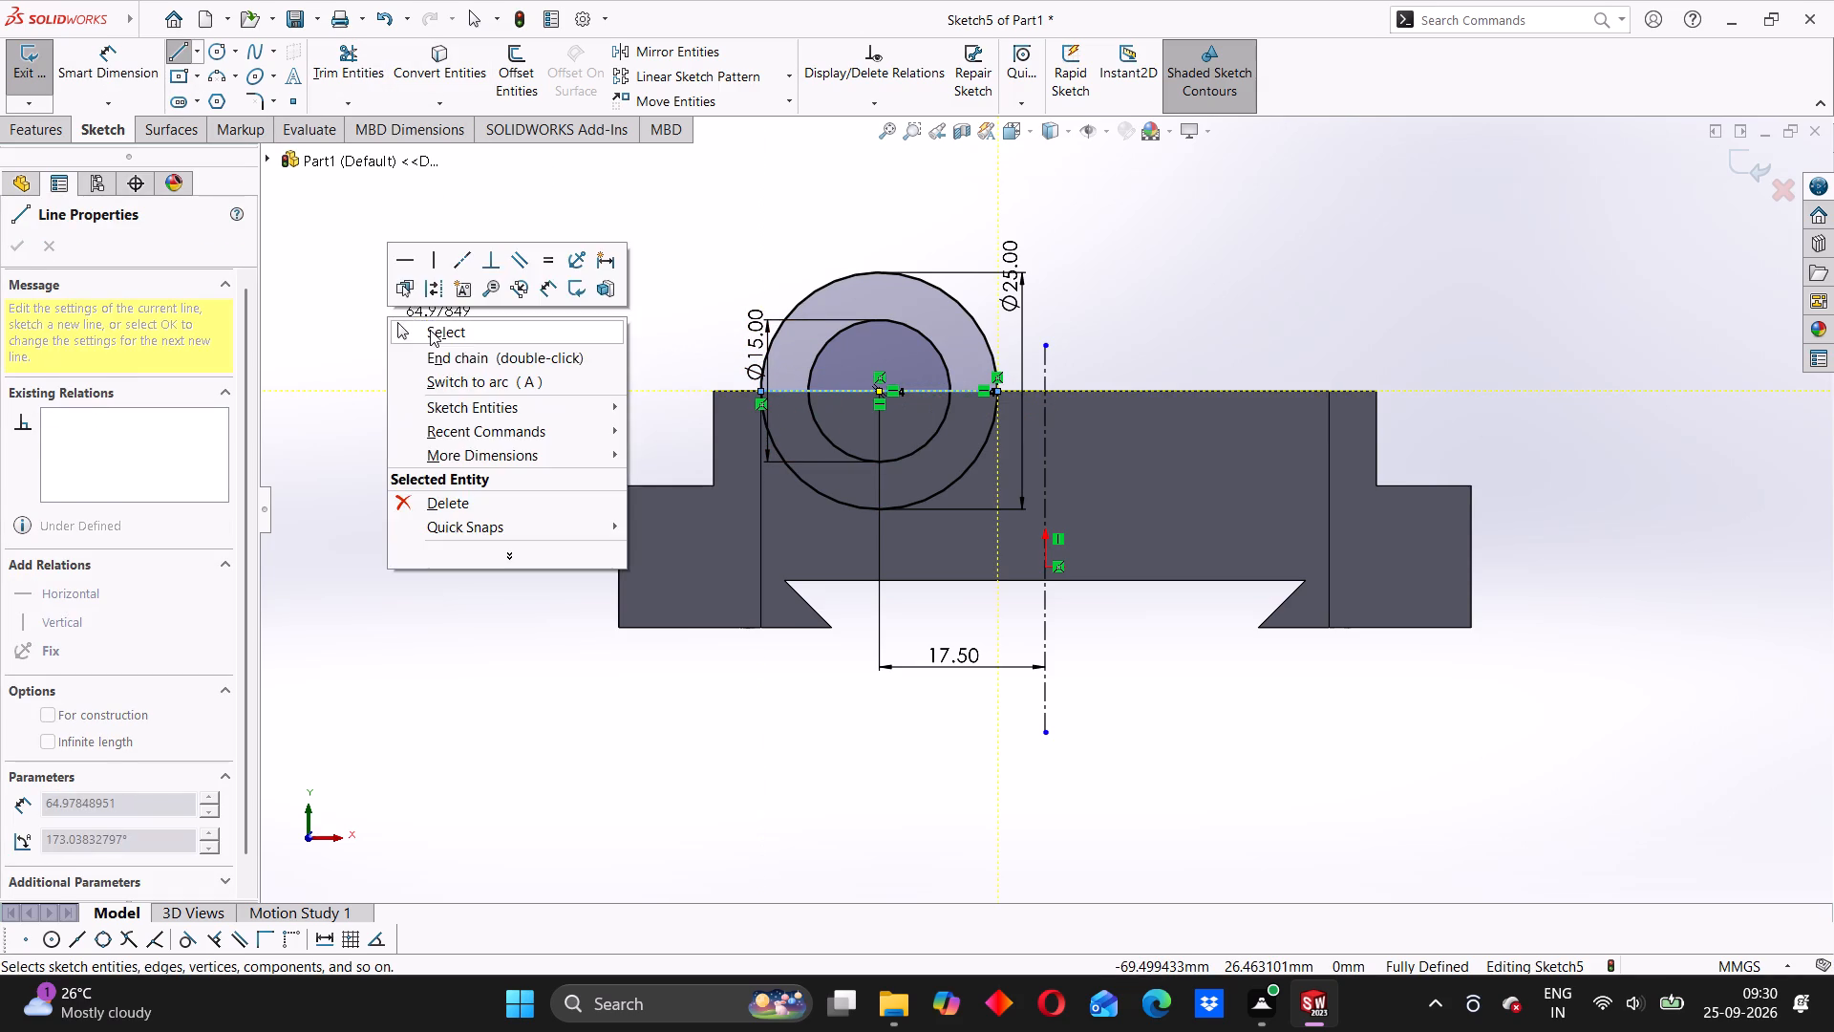
{"action": "left_click", "coordinate": [430, 330]}
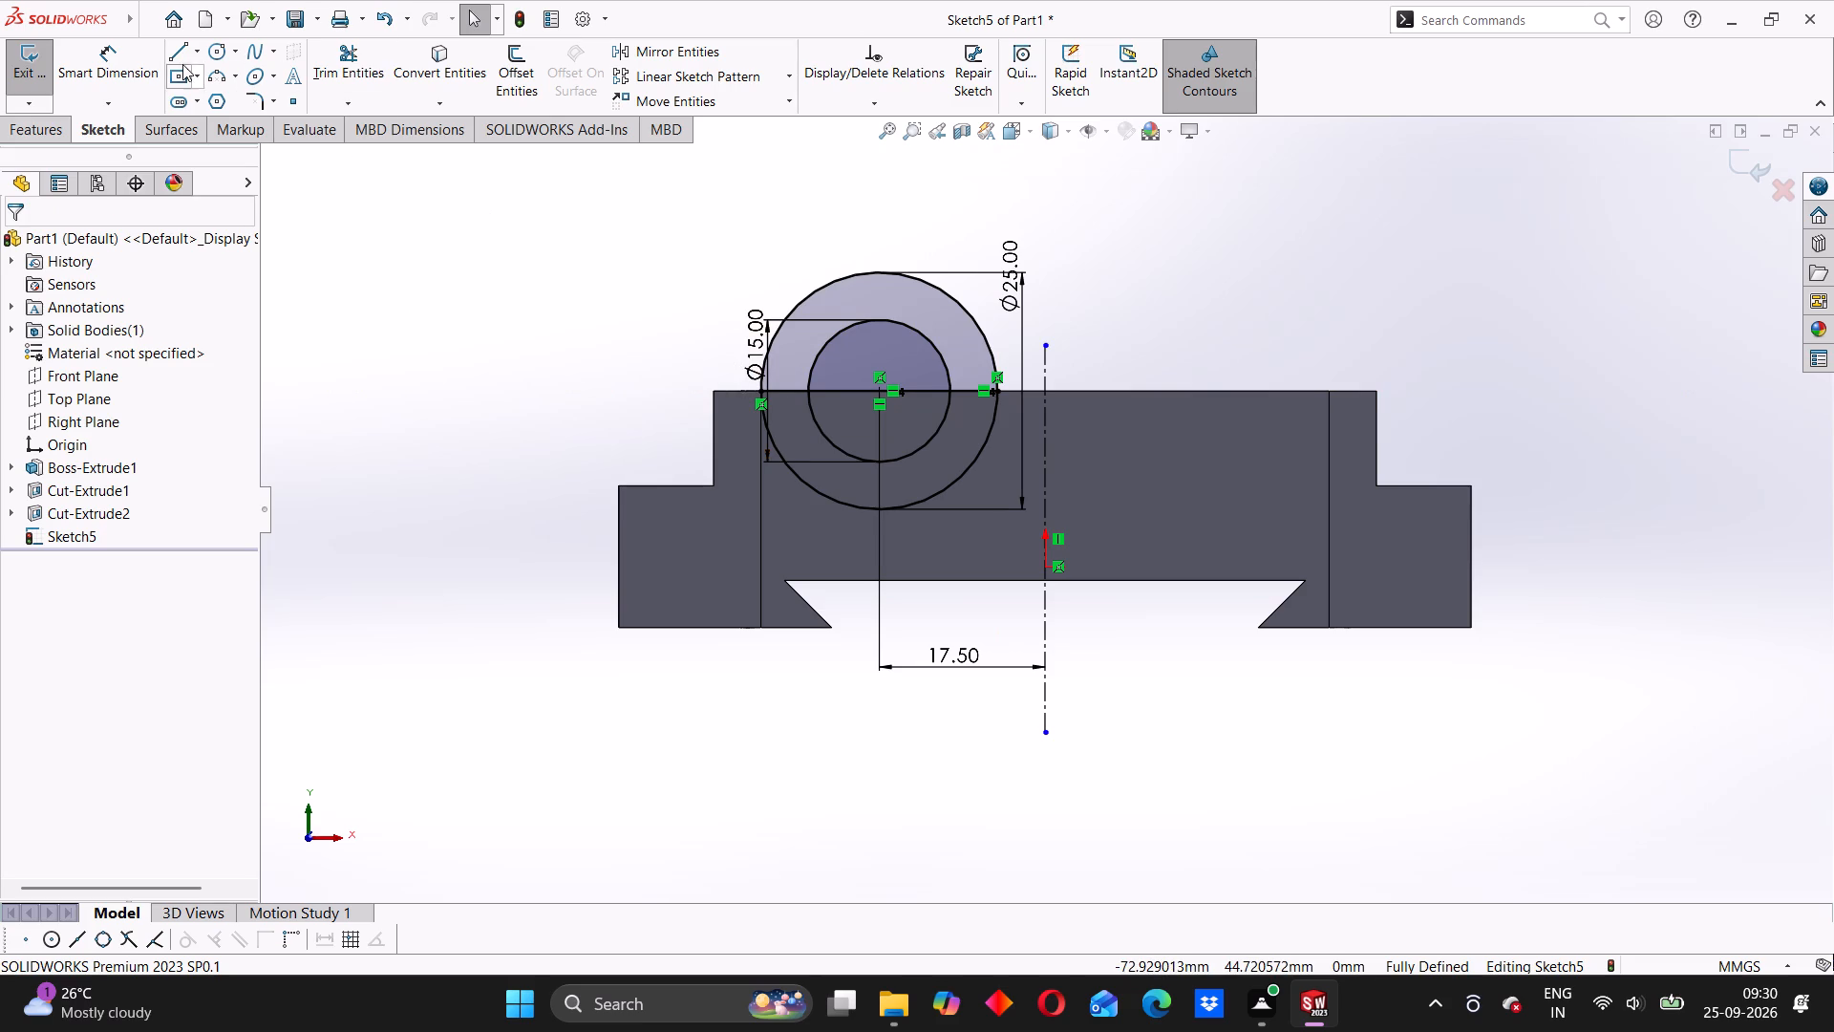
Trim away the upper halves of both circles above the block's top edge.
{"action": "left_click", "coordinate": [356, 75]}
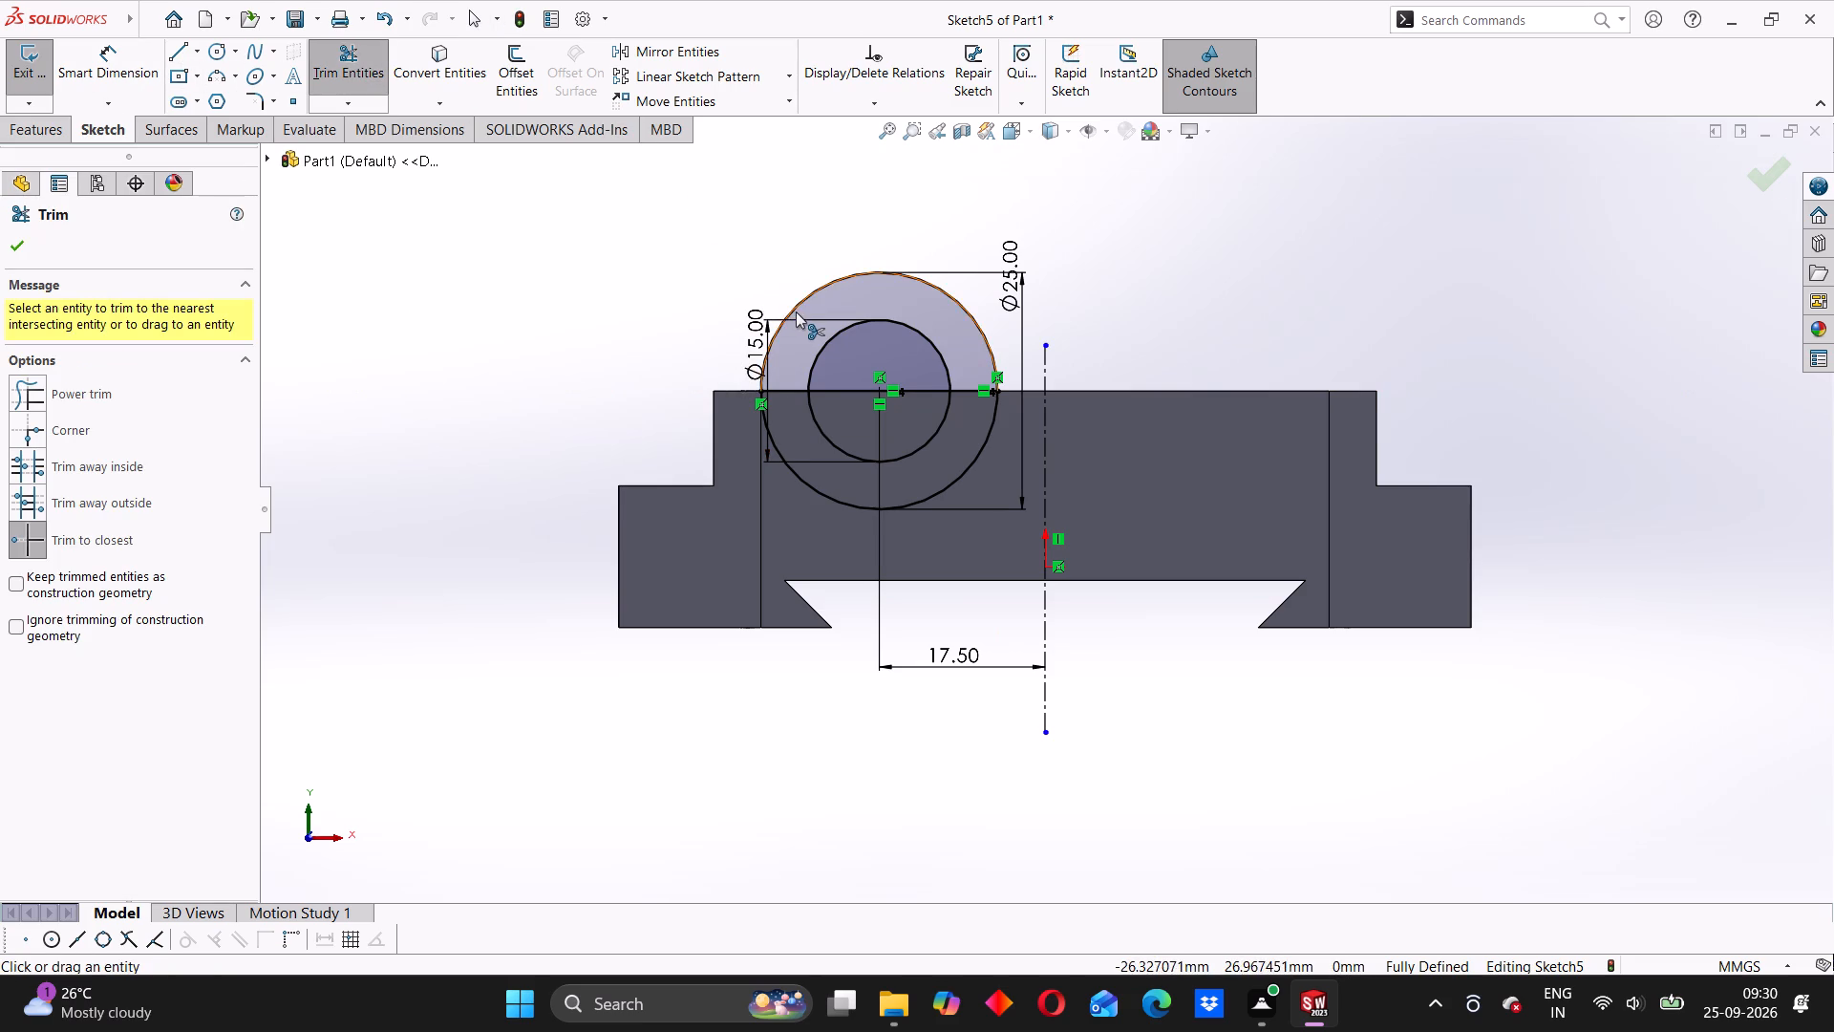
{"action": "left_click", "coordinate": [797, 310]}
{"action": "left_click", "coordinate": [849, 332]}
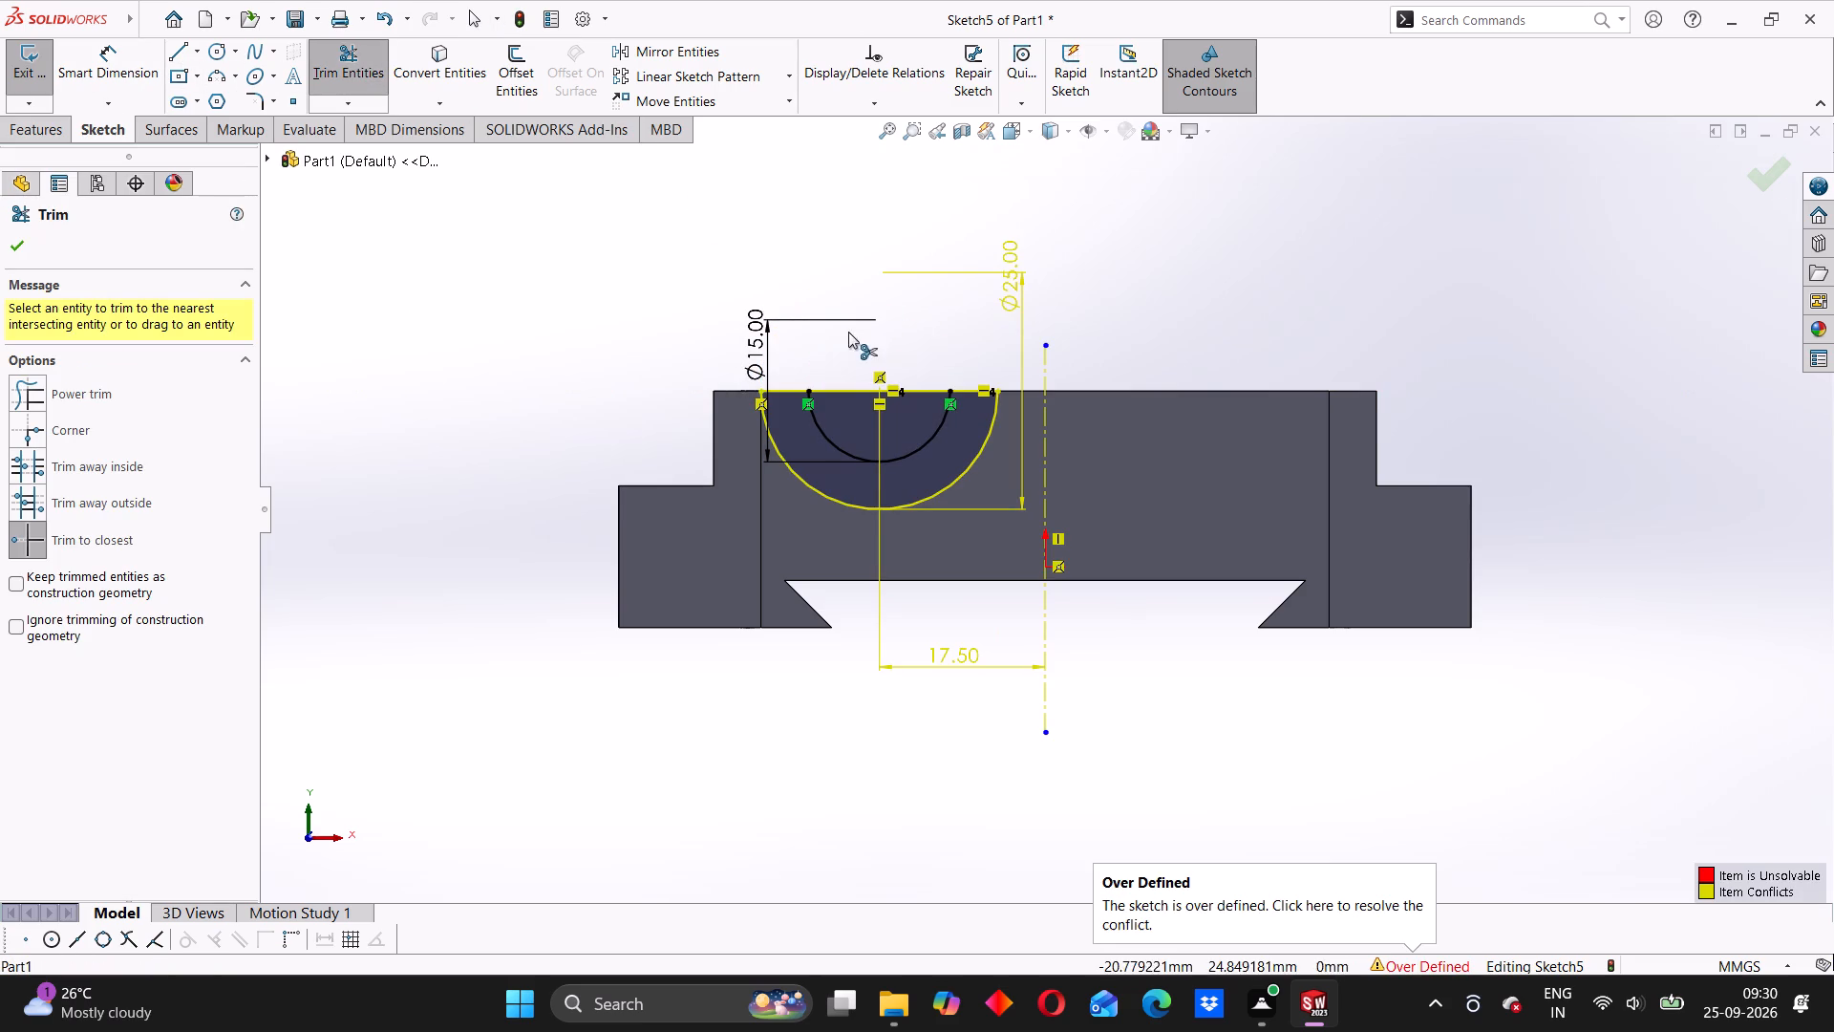
Delete the 25 mm diameter dimension from the outer semicircle.
{"action": "left_click", "coordinate": [1016, 295]}
{"action": "key", "text": "Delete"}
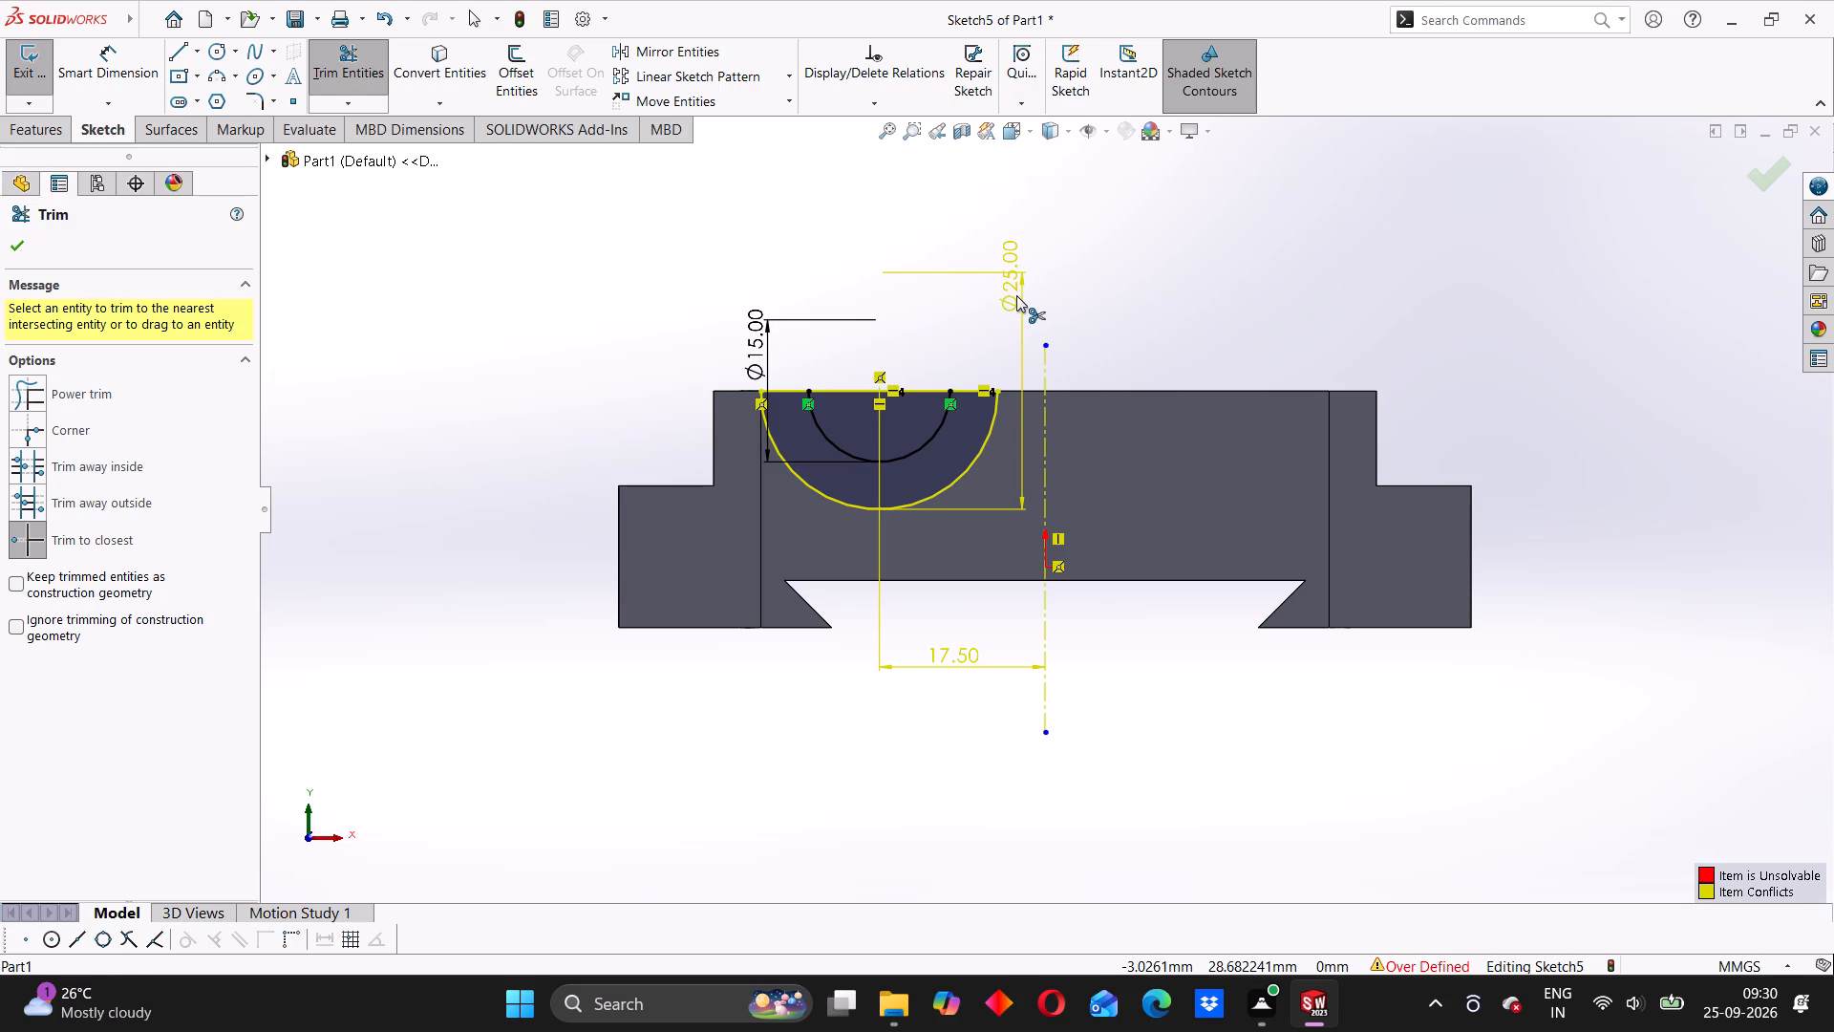
{"action": "key", "text": "Escape"}
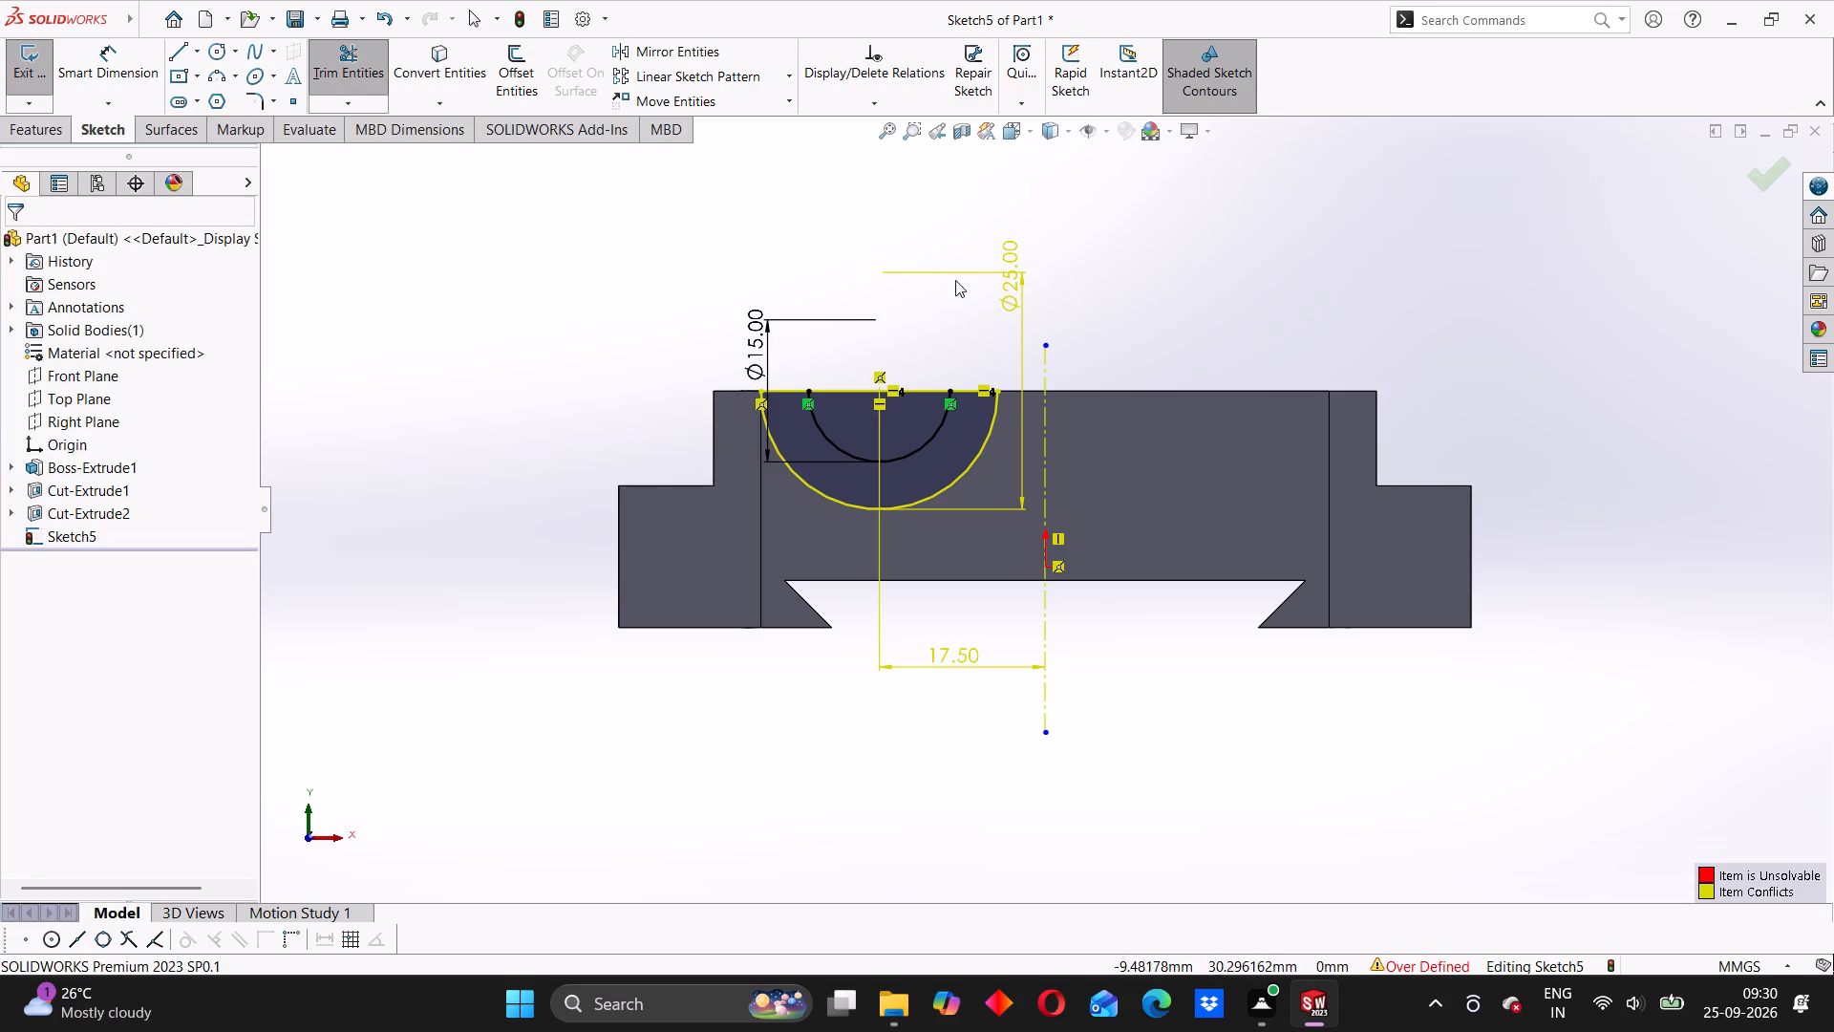
{"action": "left_click", "coordinate": [1004, 287]}
{"action": "key", "text": "Delete"}
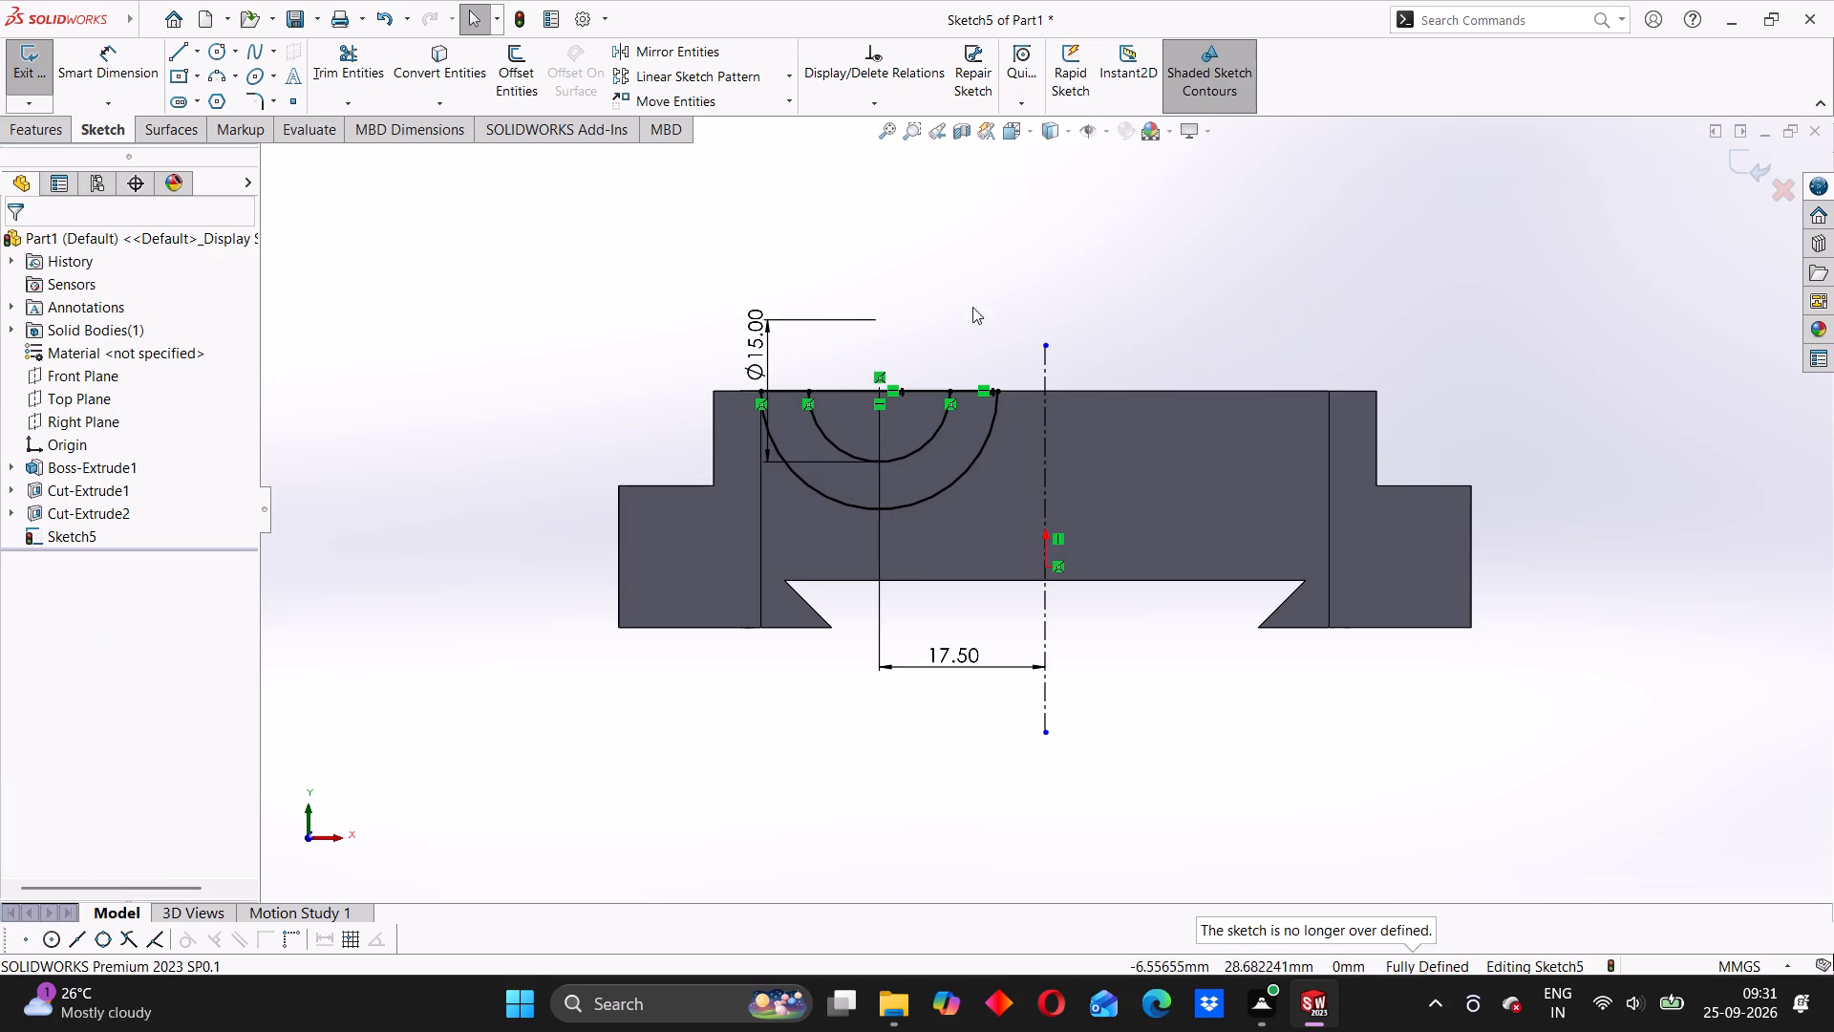
{"action": "scroll", "coordinate": [870, 501], "scroll_direction": "down", "scroll_amount": 1}
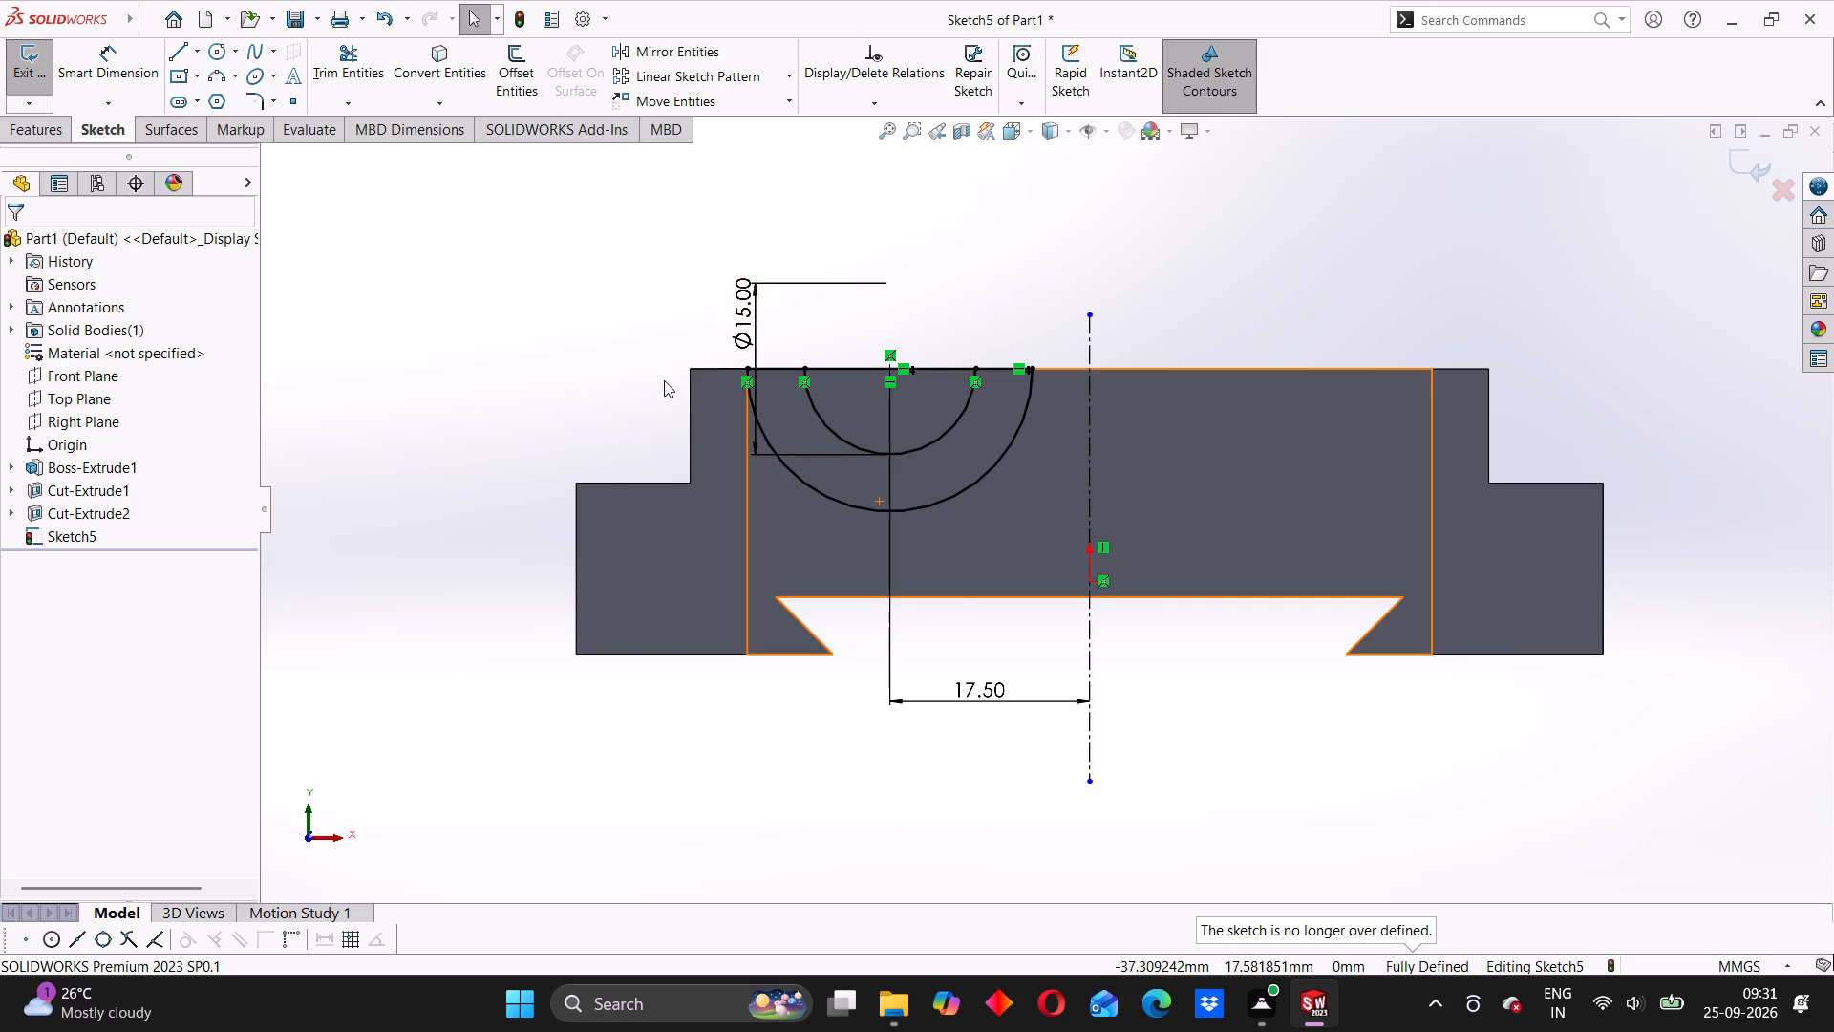
{"action": "left_click", "coordinate": [482, 355]}
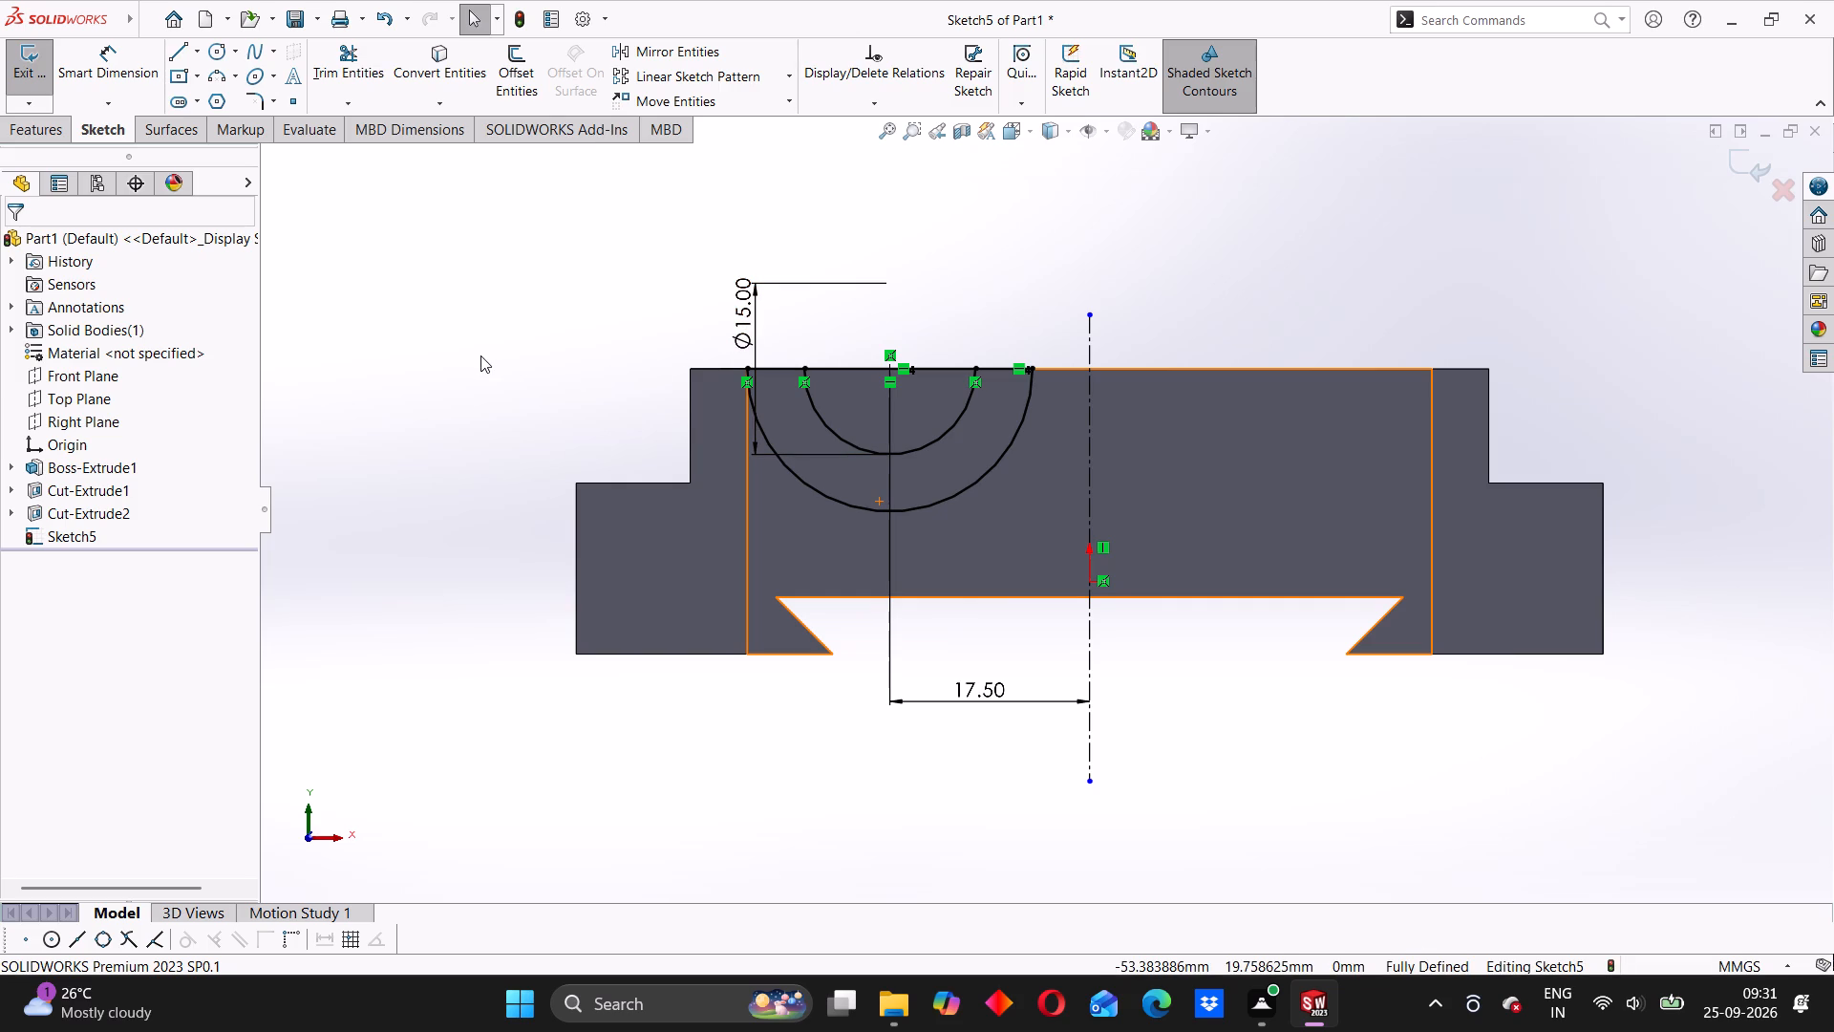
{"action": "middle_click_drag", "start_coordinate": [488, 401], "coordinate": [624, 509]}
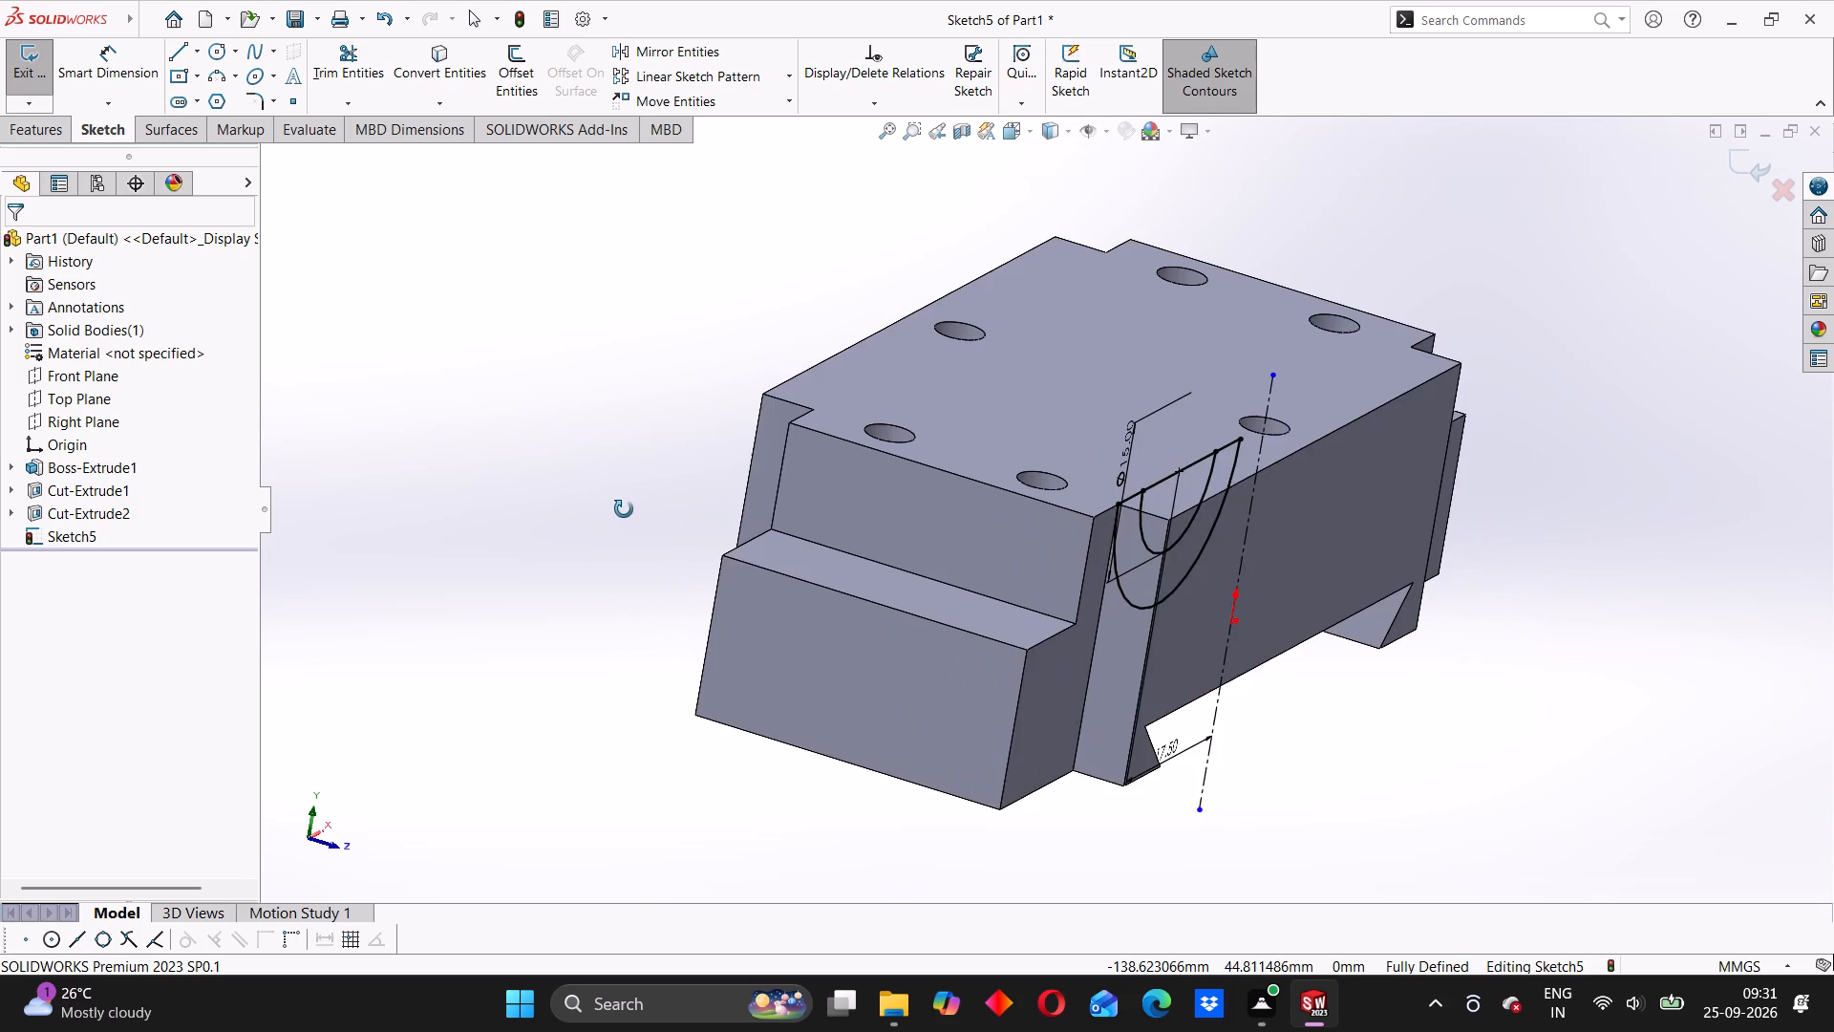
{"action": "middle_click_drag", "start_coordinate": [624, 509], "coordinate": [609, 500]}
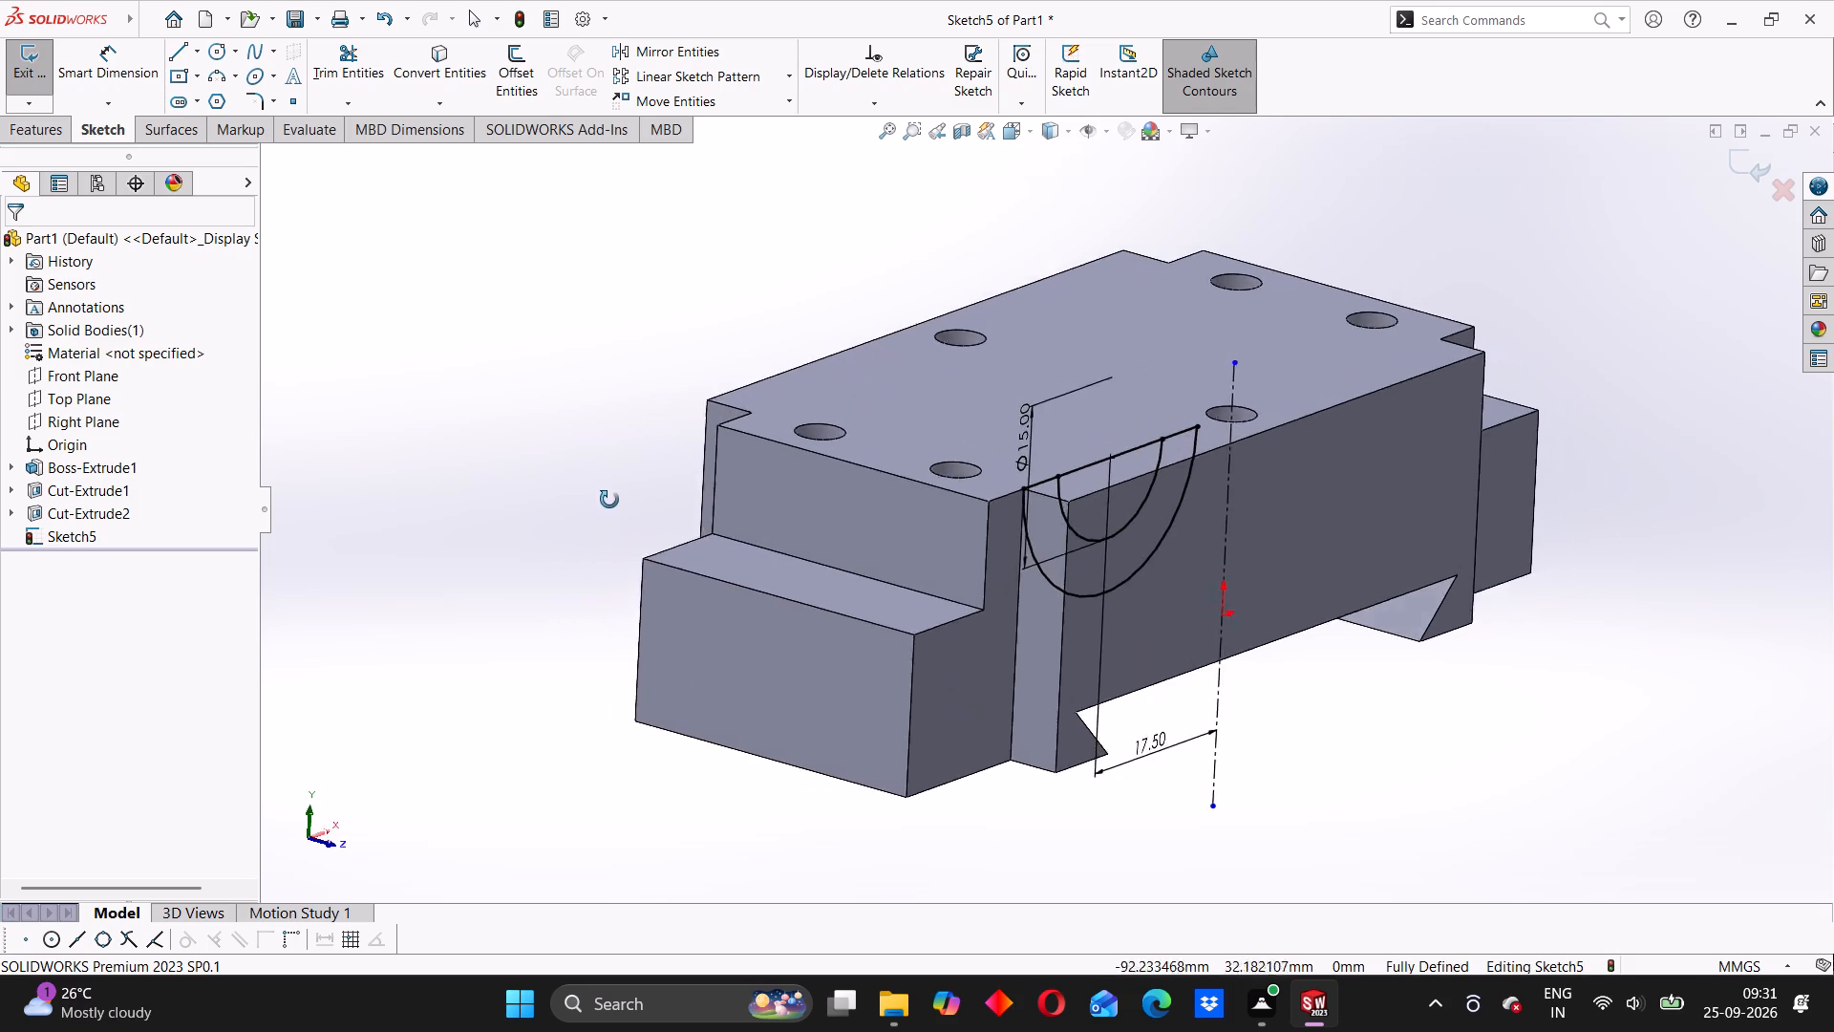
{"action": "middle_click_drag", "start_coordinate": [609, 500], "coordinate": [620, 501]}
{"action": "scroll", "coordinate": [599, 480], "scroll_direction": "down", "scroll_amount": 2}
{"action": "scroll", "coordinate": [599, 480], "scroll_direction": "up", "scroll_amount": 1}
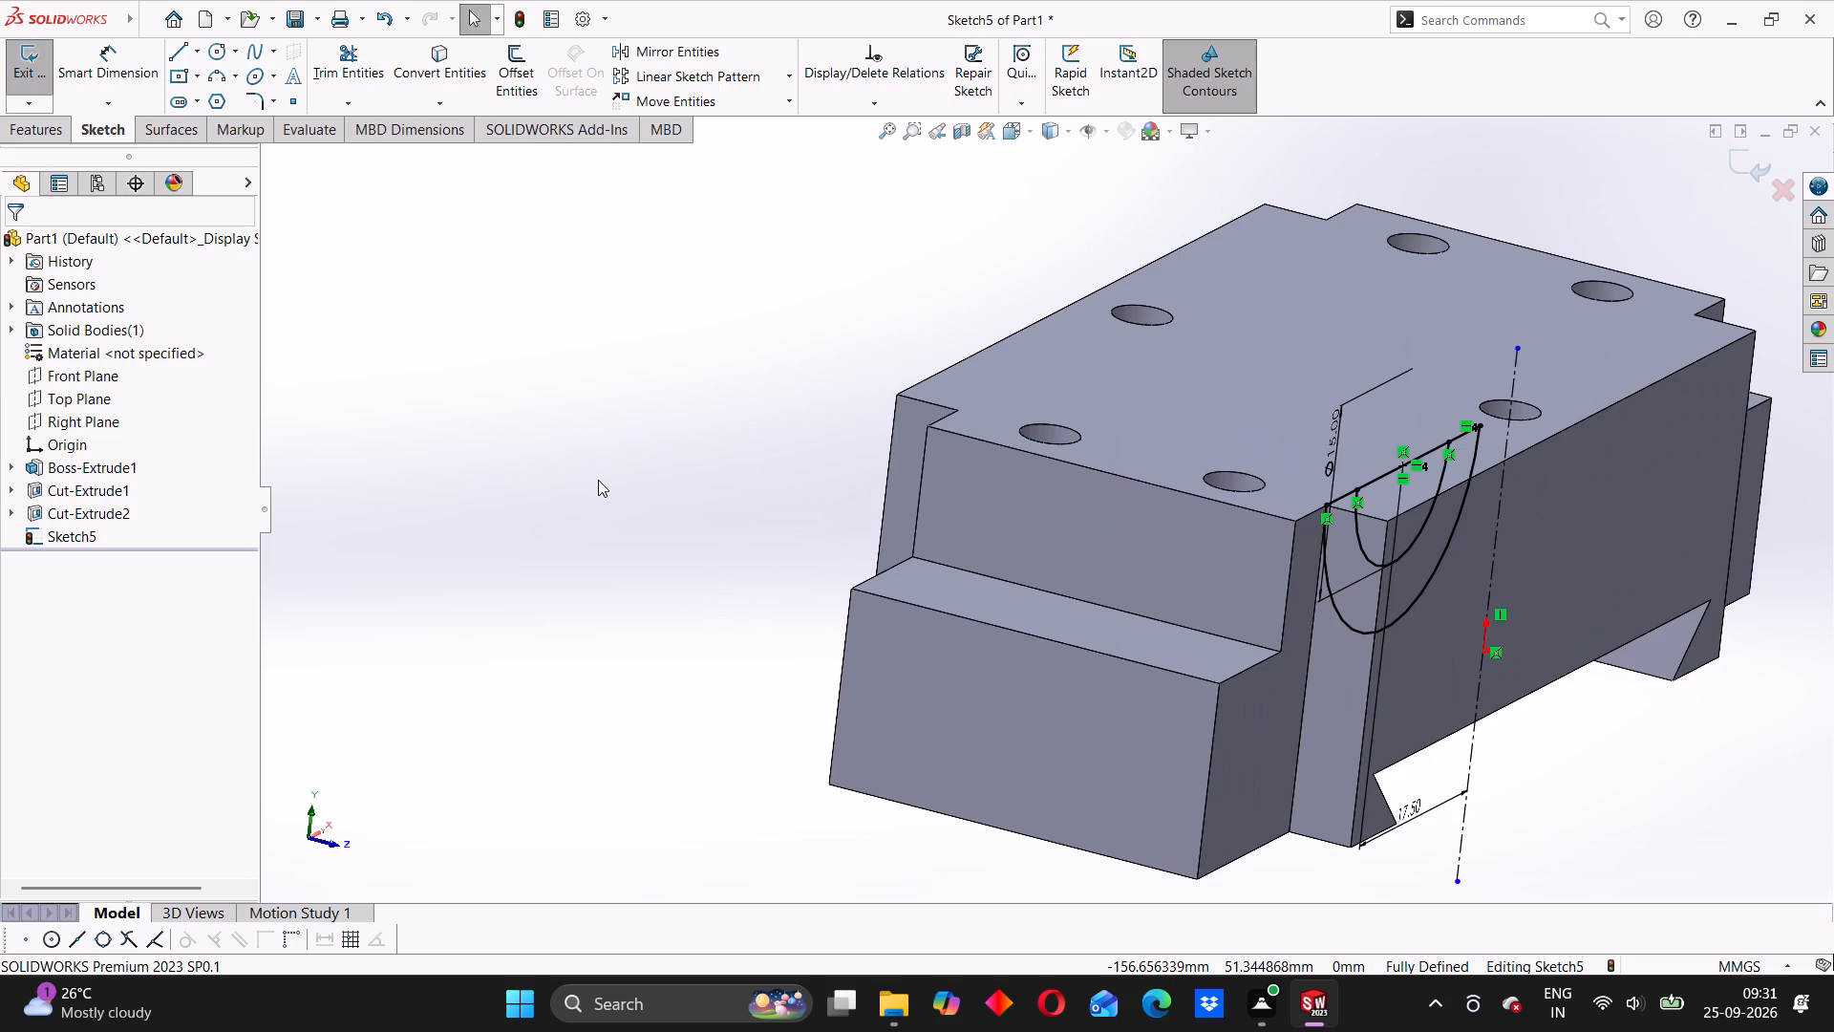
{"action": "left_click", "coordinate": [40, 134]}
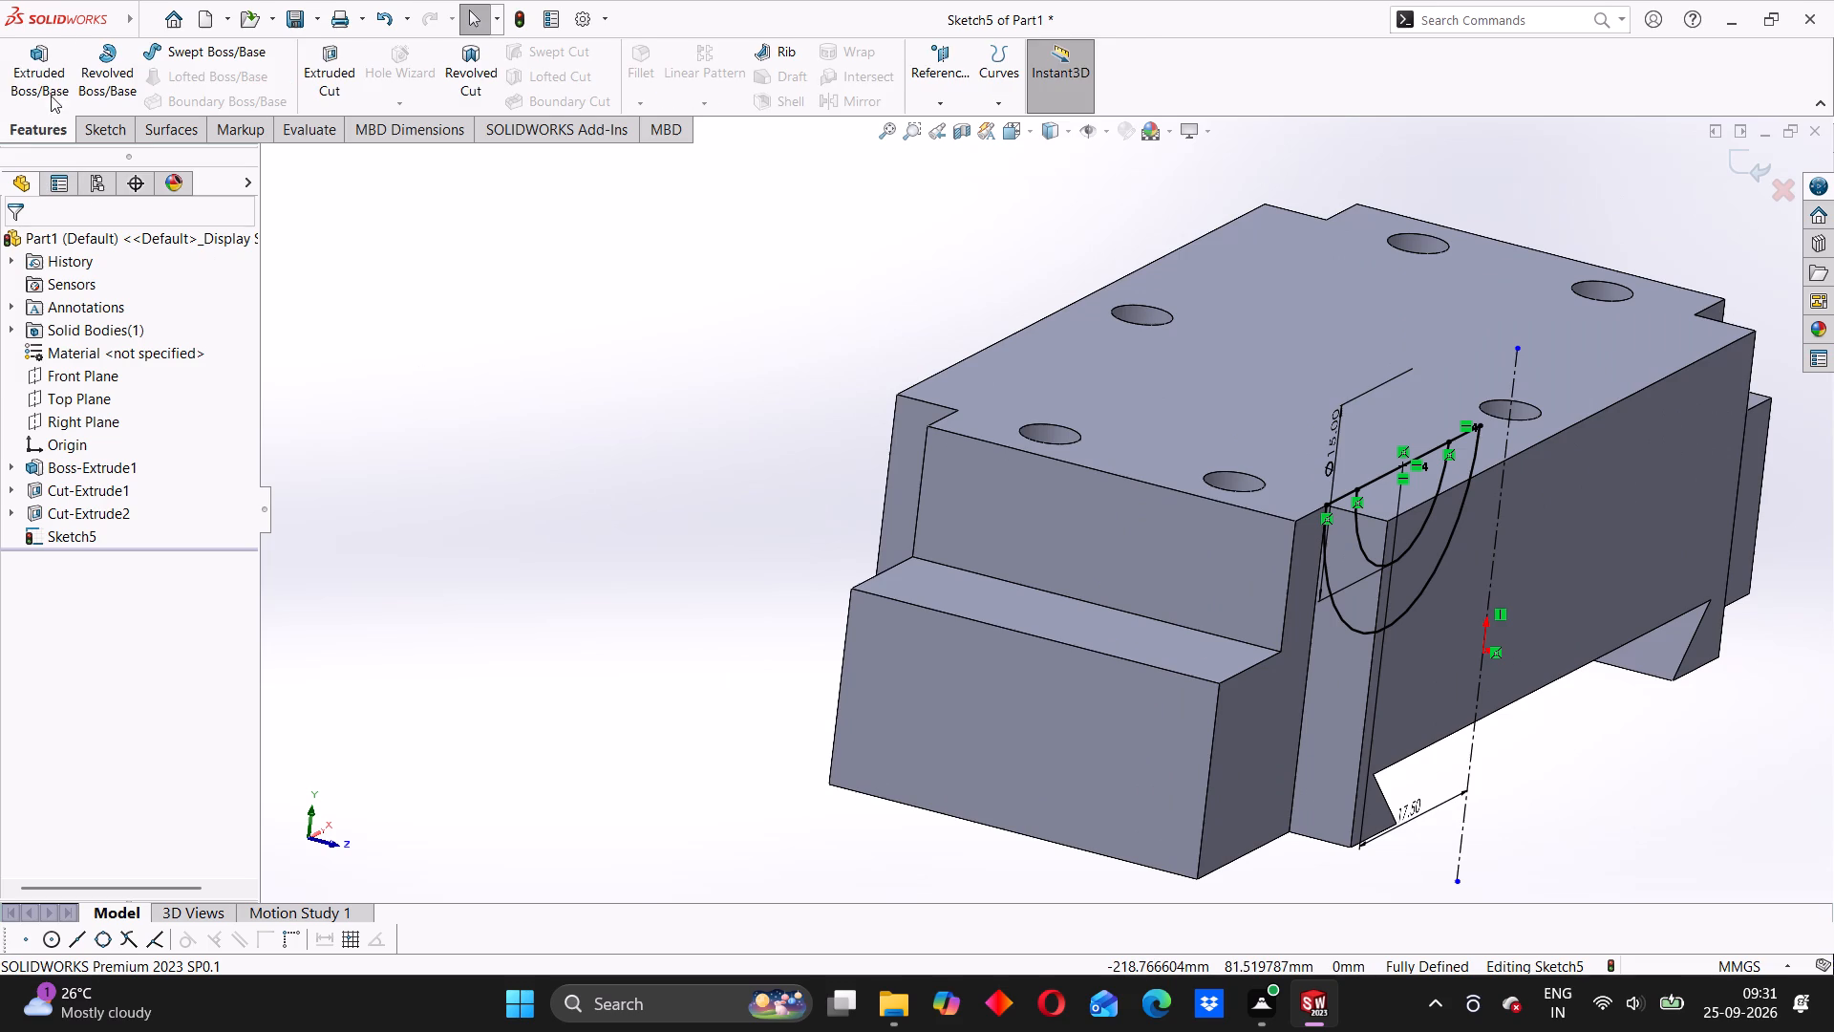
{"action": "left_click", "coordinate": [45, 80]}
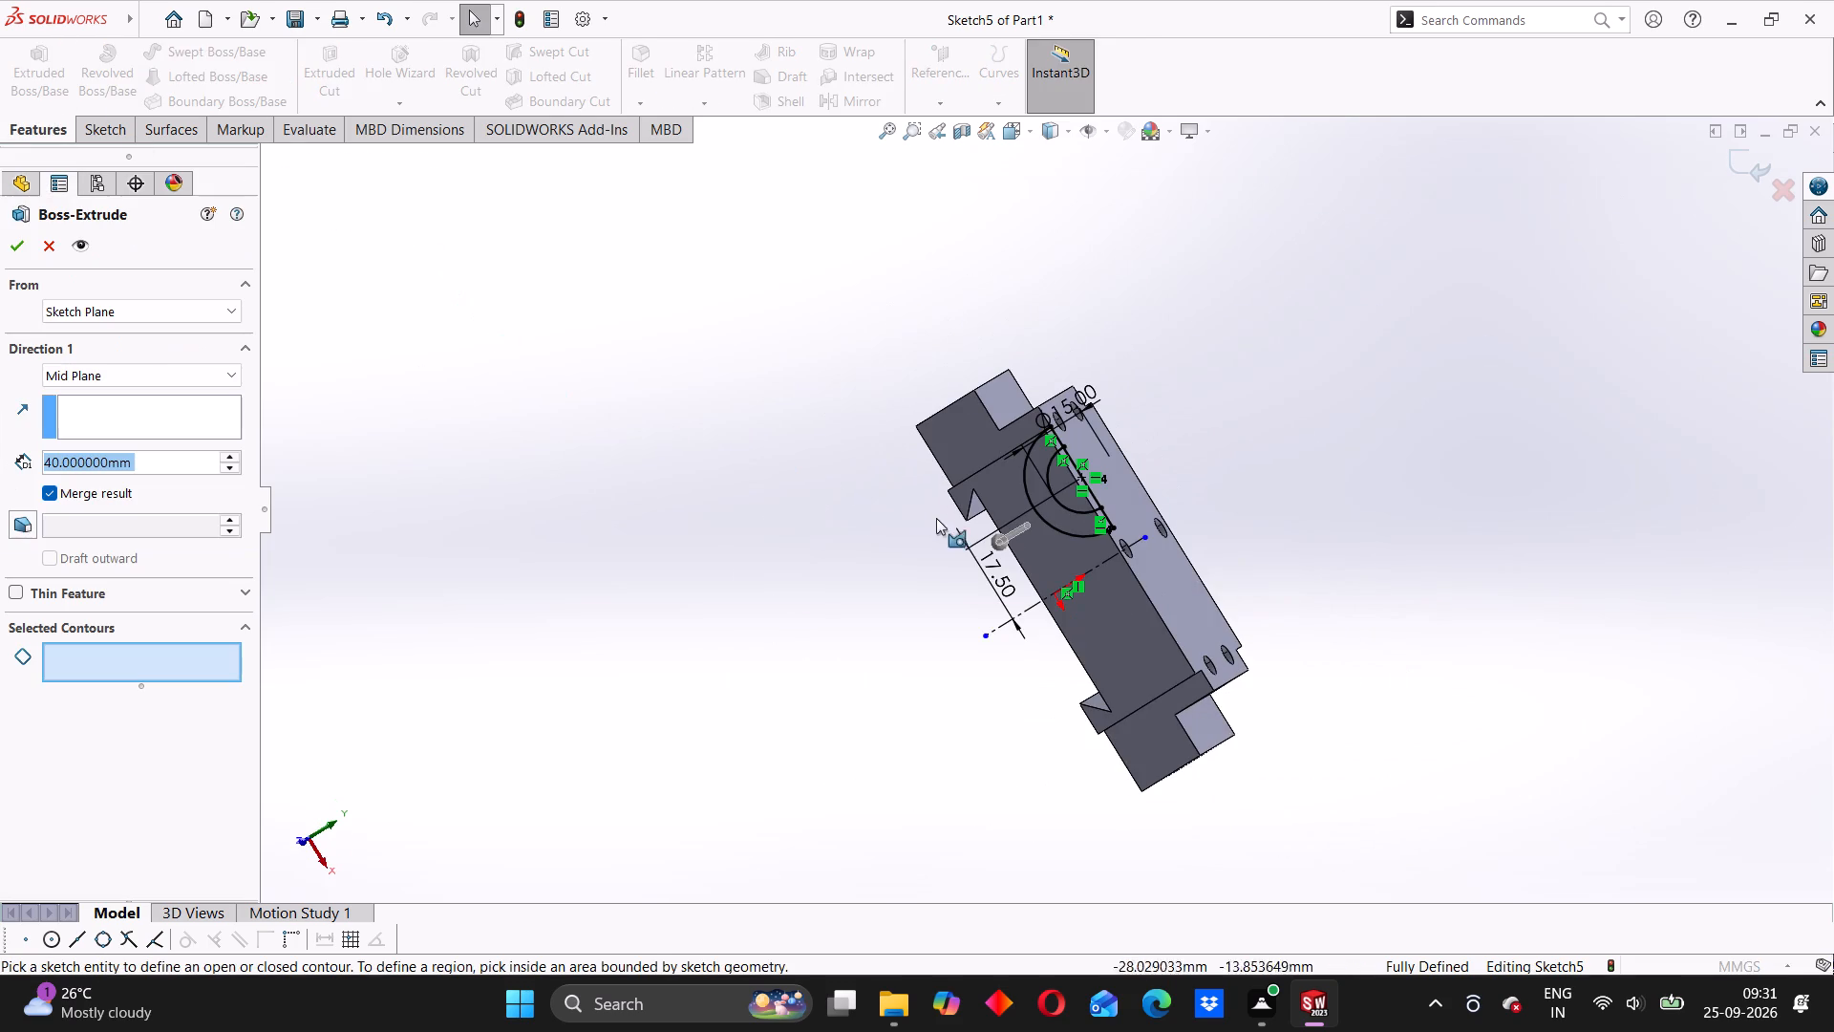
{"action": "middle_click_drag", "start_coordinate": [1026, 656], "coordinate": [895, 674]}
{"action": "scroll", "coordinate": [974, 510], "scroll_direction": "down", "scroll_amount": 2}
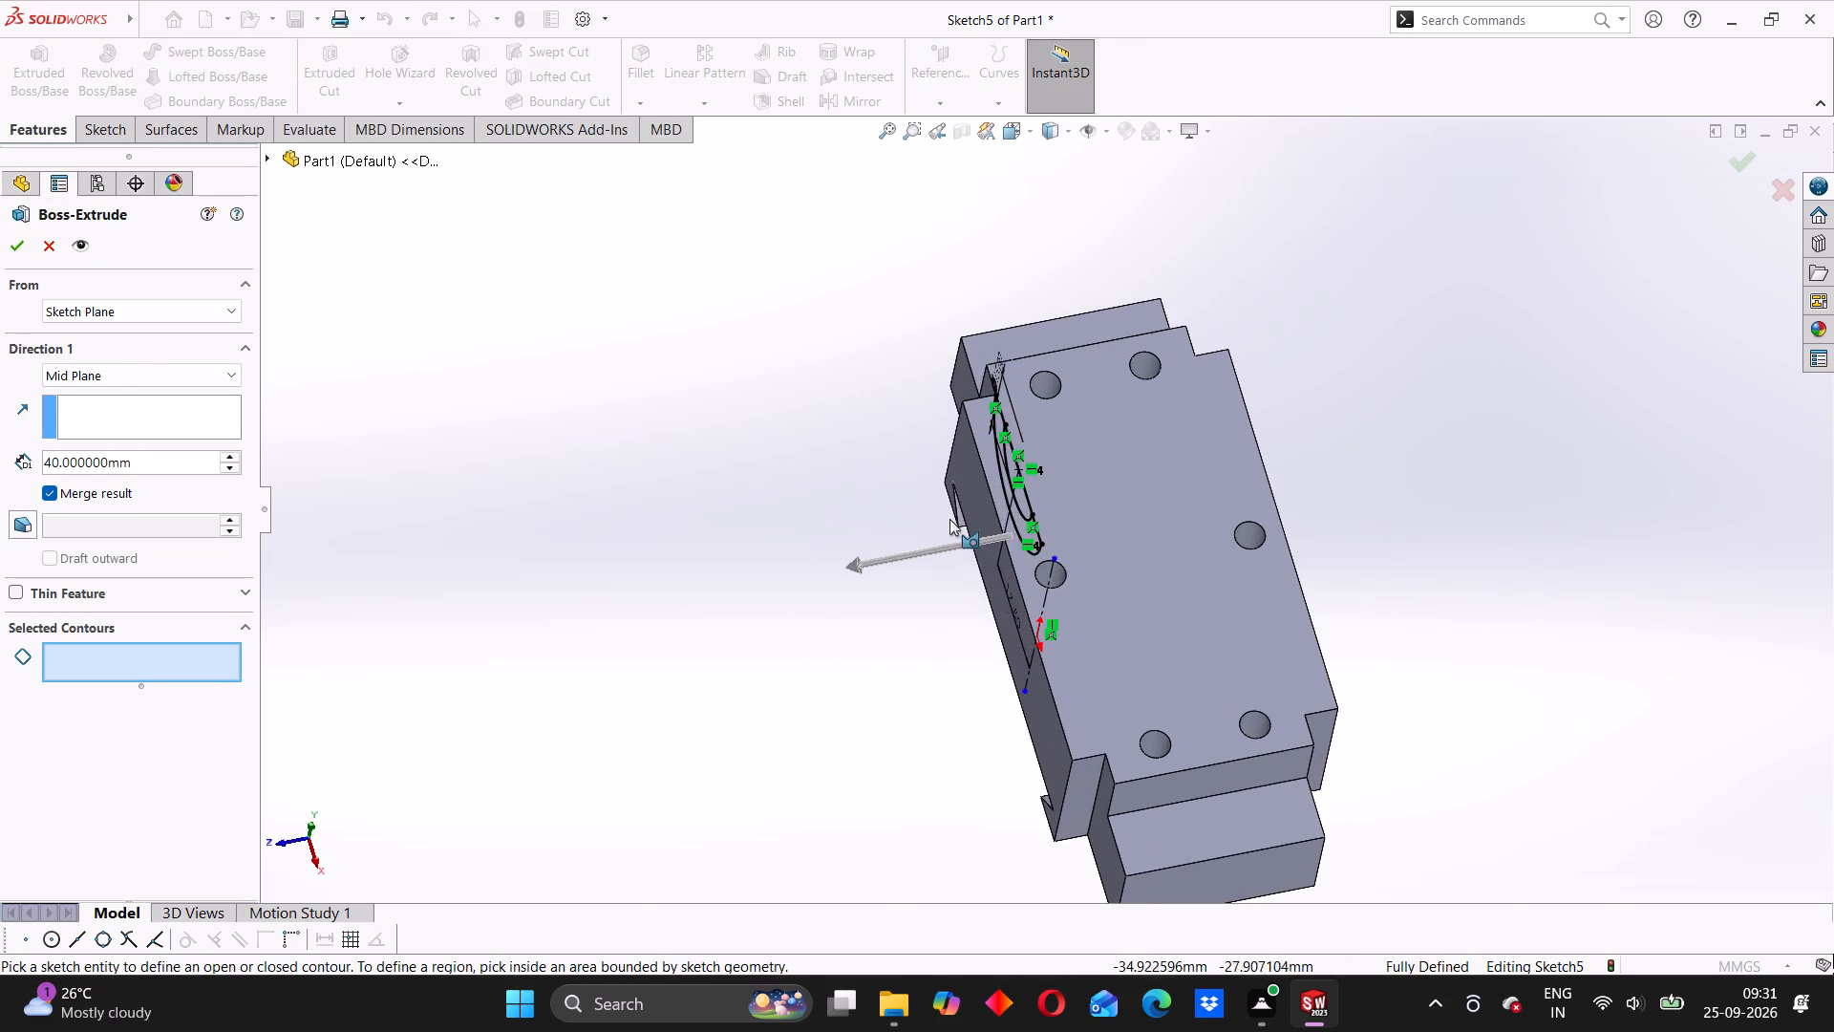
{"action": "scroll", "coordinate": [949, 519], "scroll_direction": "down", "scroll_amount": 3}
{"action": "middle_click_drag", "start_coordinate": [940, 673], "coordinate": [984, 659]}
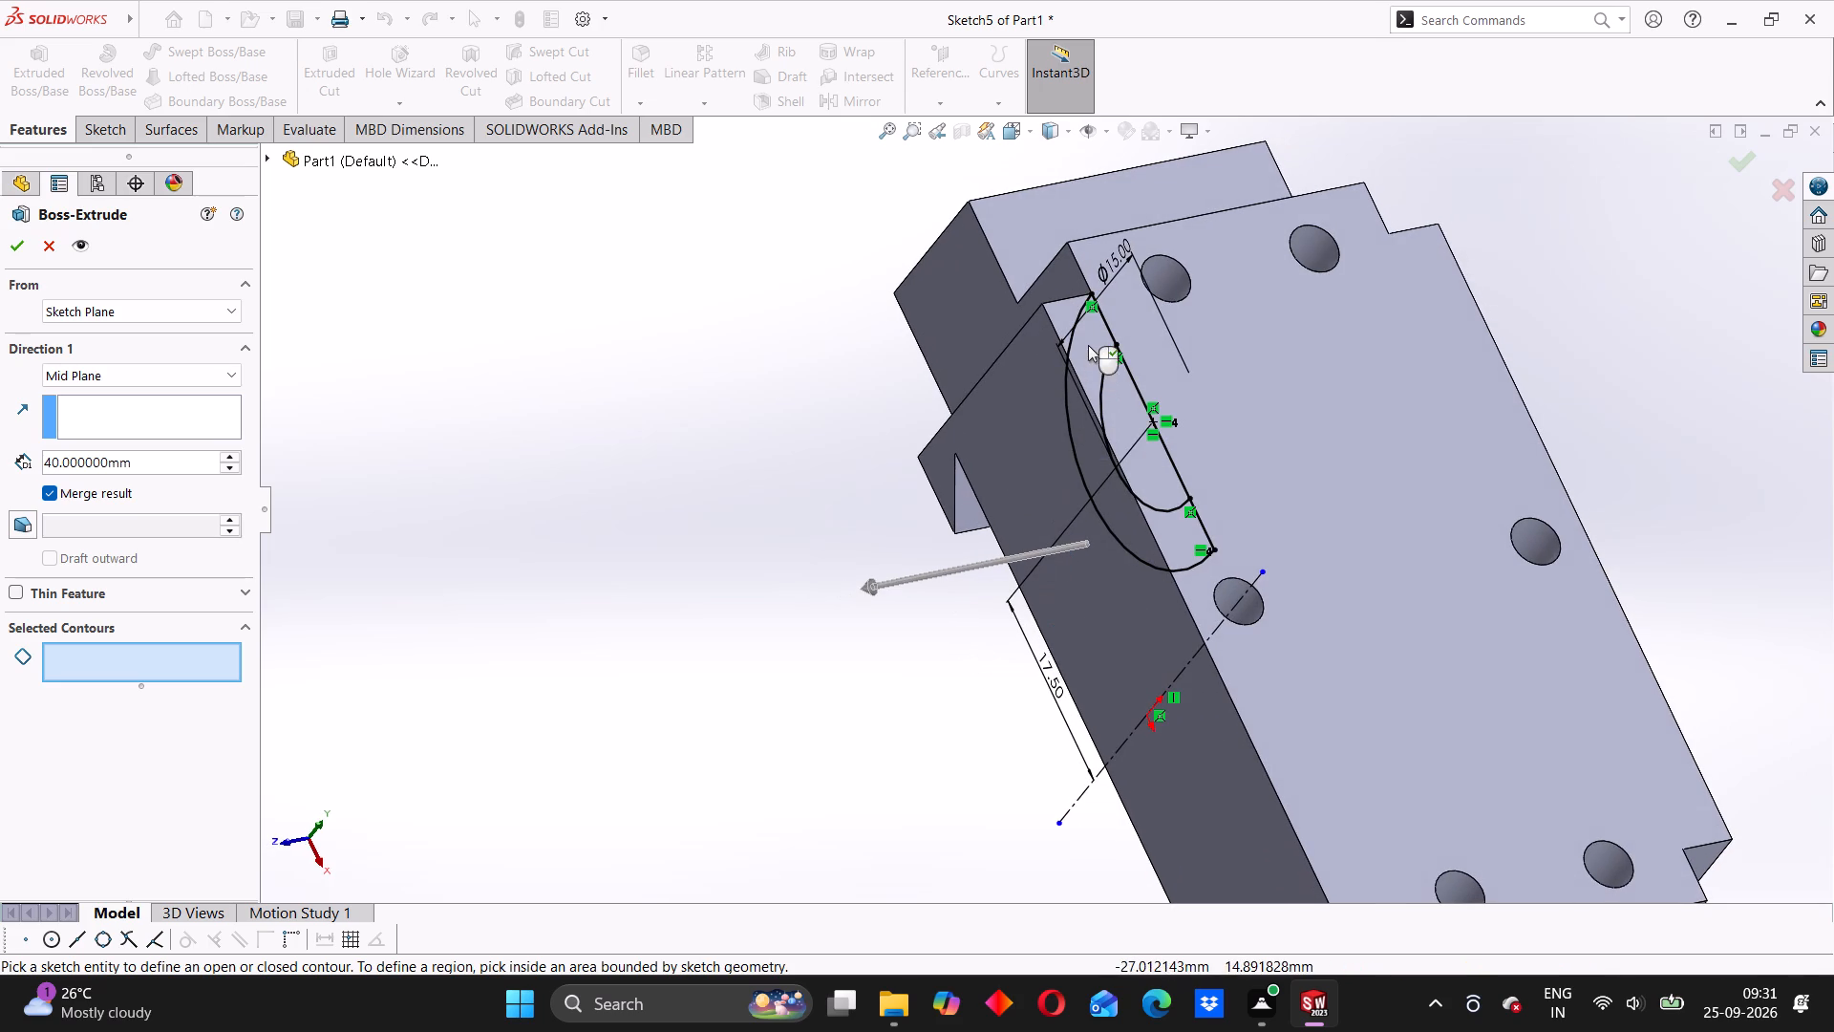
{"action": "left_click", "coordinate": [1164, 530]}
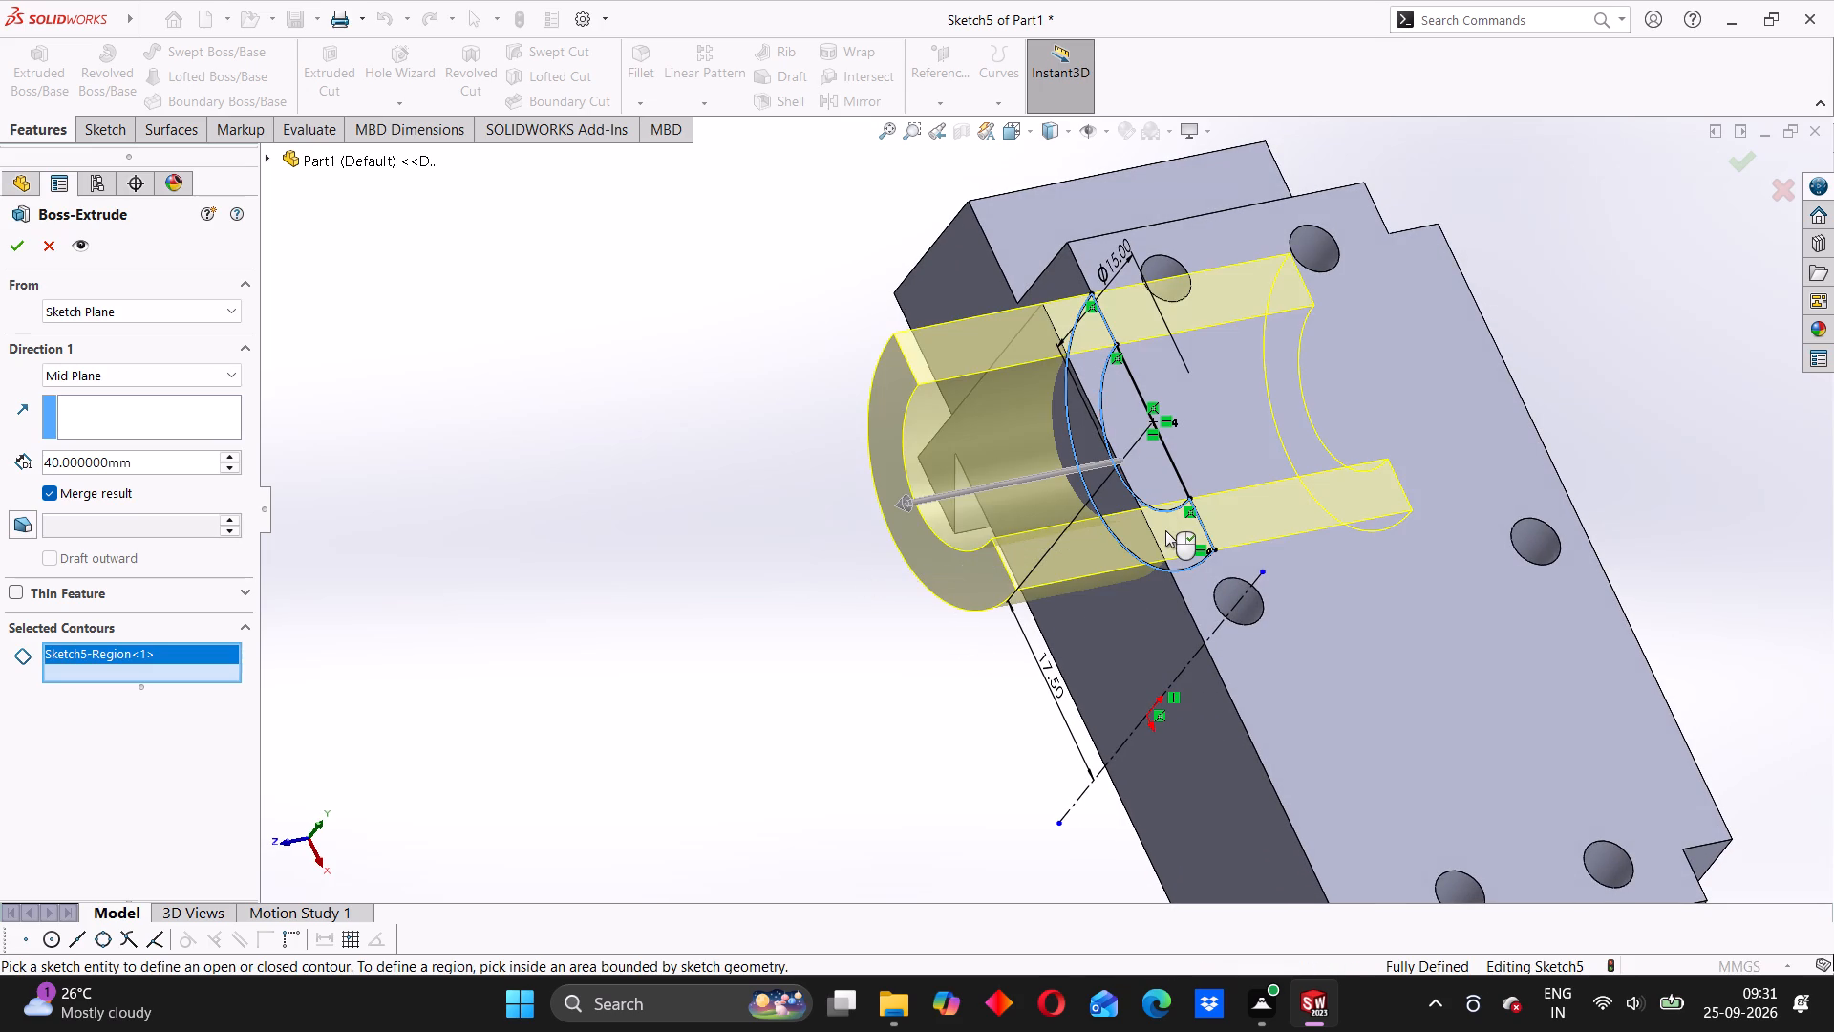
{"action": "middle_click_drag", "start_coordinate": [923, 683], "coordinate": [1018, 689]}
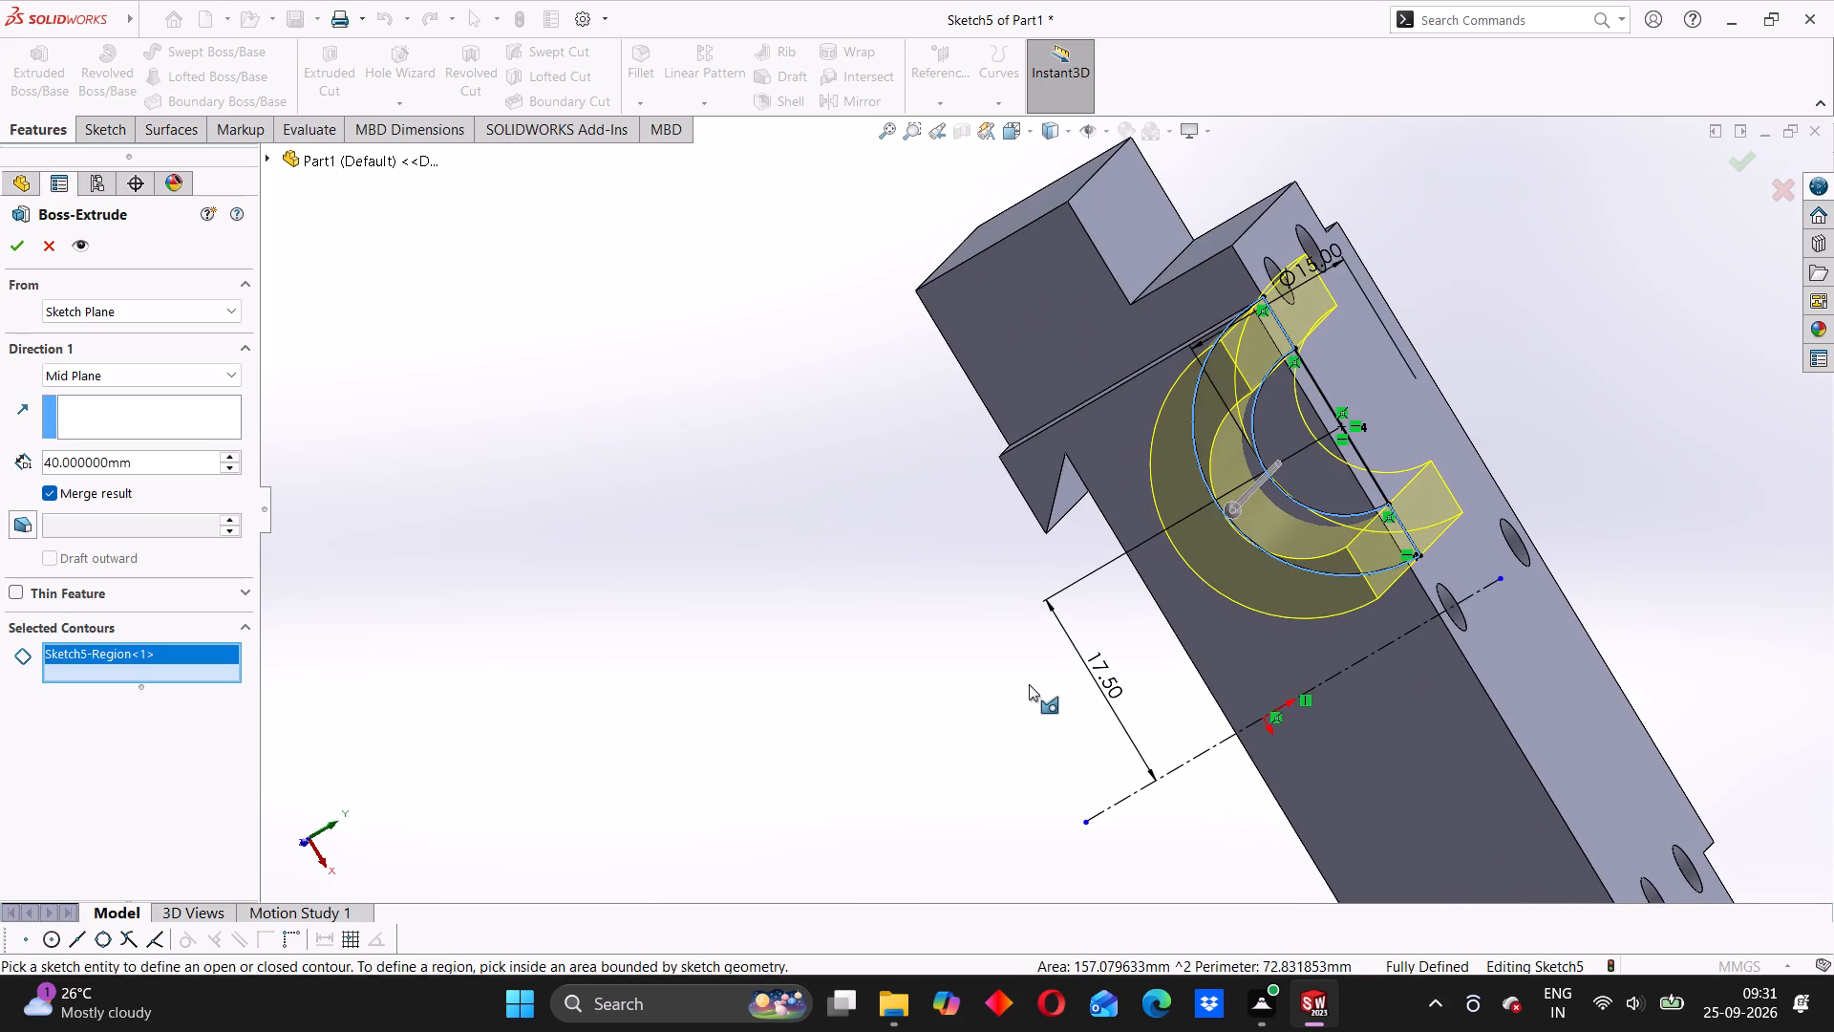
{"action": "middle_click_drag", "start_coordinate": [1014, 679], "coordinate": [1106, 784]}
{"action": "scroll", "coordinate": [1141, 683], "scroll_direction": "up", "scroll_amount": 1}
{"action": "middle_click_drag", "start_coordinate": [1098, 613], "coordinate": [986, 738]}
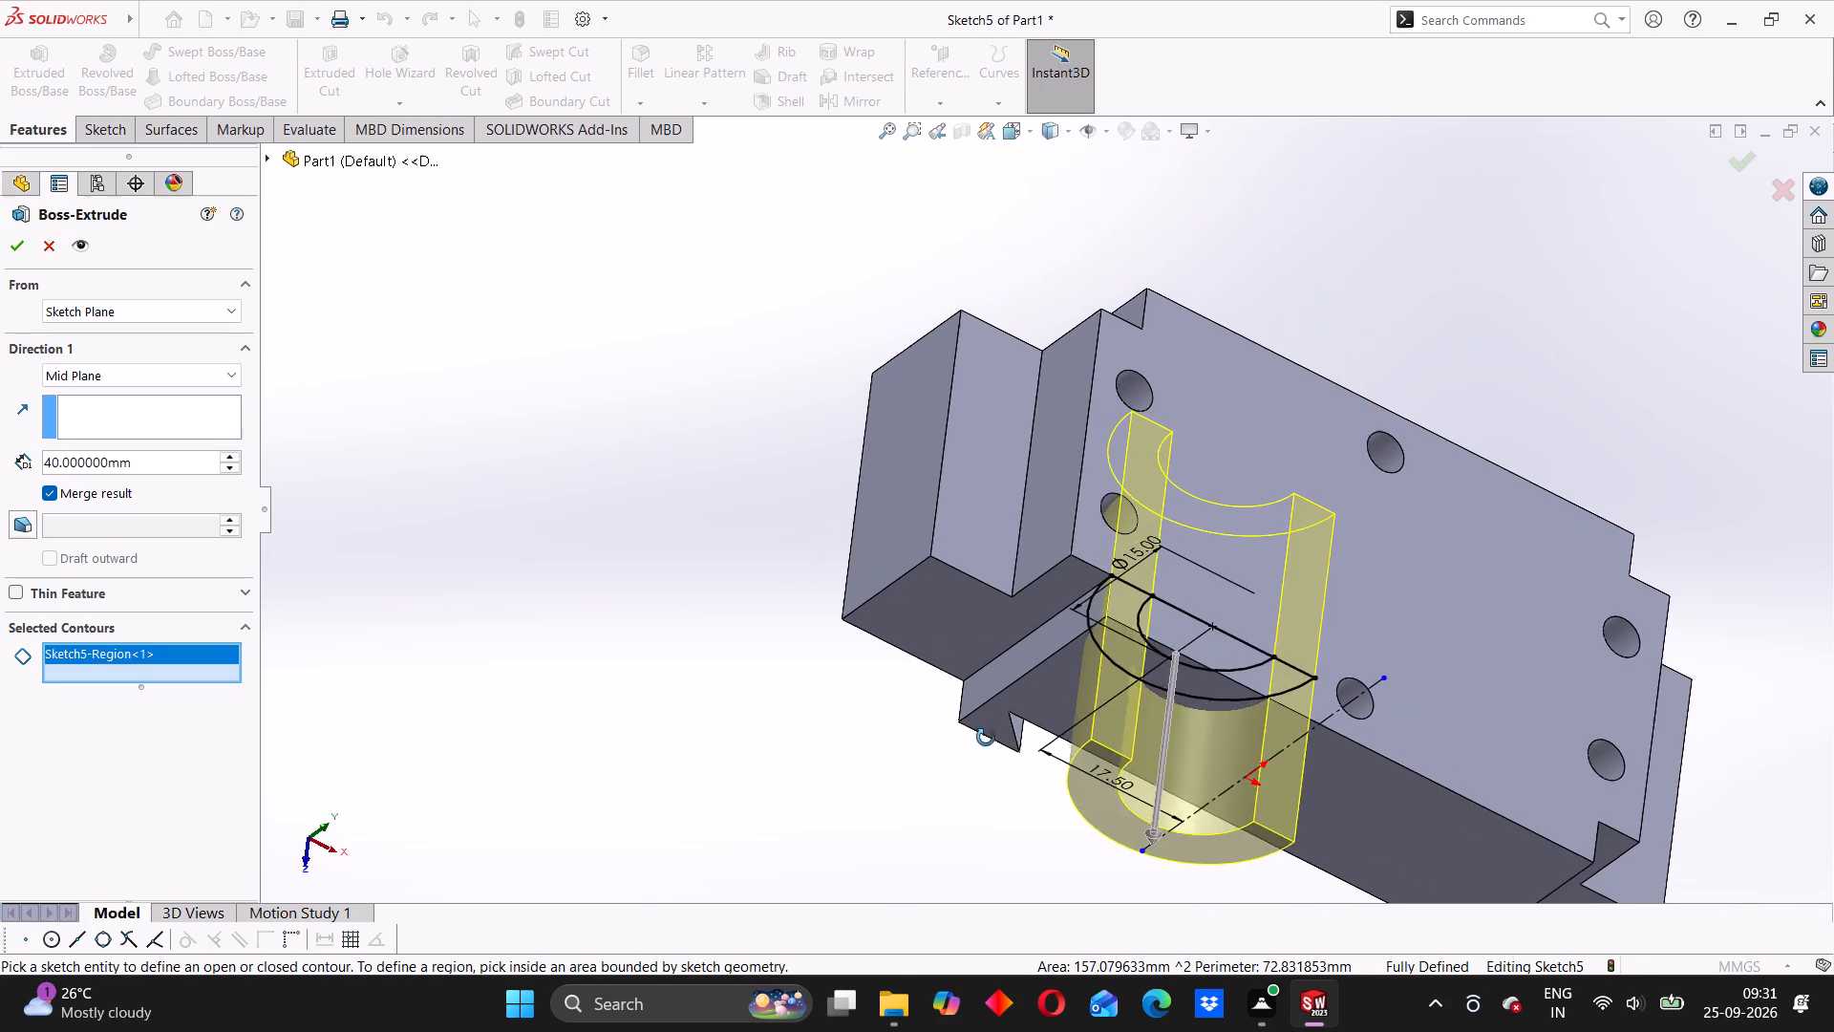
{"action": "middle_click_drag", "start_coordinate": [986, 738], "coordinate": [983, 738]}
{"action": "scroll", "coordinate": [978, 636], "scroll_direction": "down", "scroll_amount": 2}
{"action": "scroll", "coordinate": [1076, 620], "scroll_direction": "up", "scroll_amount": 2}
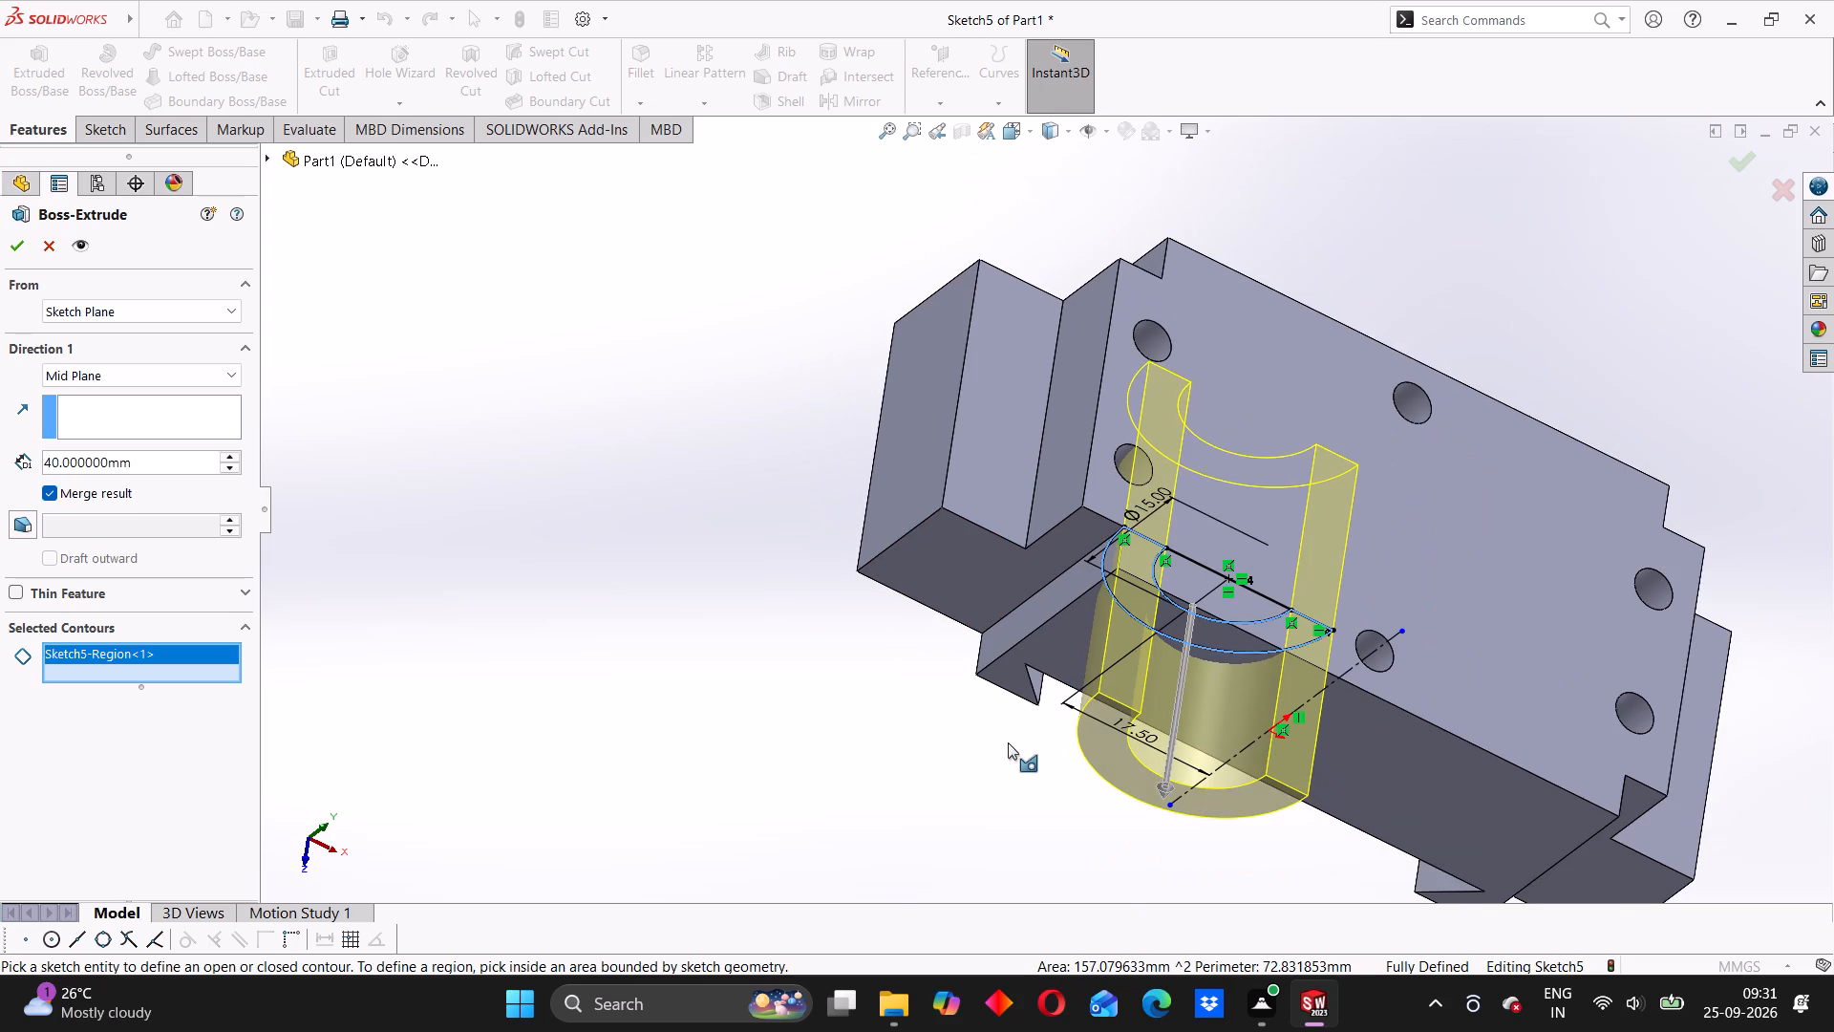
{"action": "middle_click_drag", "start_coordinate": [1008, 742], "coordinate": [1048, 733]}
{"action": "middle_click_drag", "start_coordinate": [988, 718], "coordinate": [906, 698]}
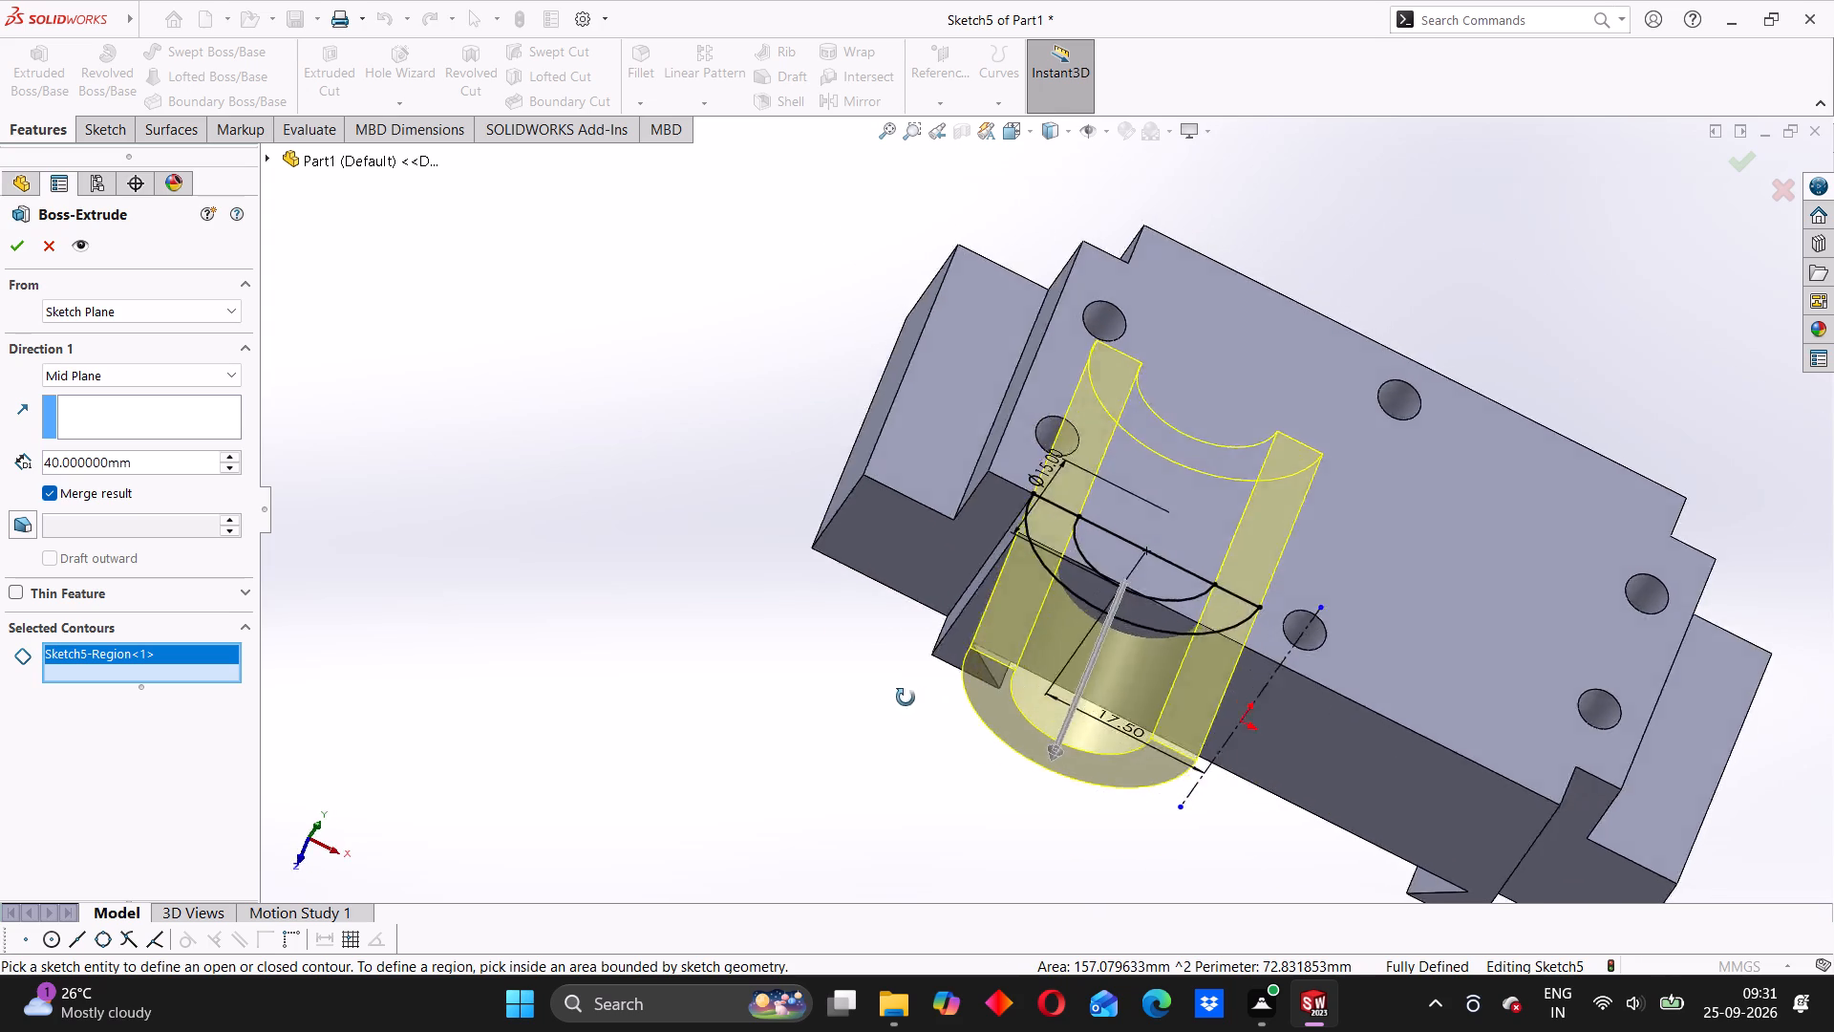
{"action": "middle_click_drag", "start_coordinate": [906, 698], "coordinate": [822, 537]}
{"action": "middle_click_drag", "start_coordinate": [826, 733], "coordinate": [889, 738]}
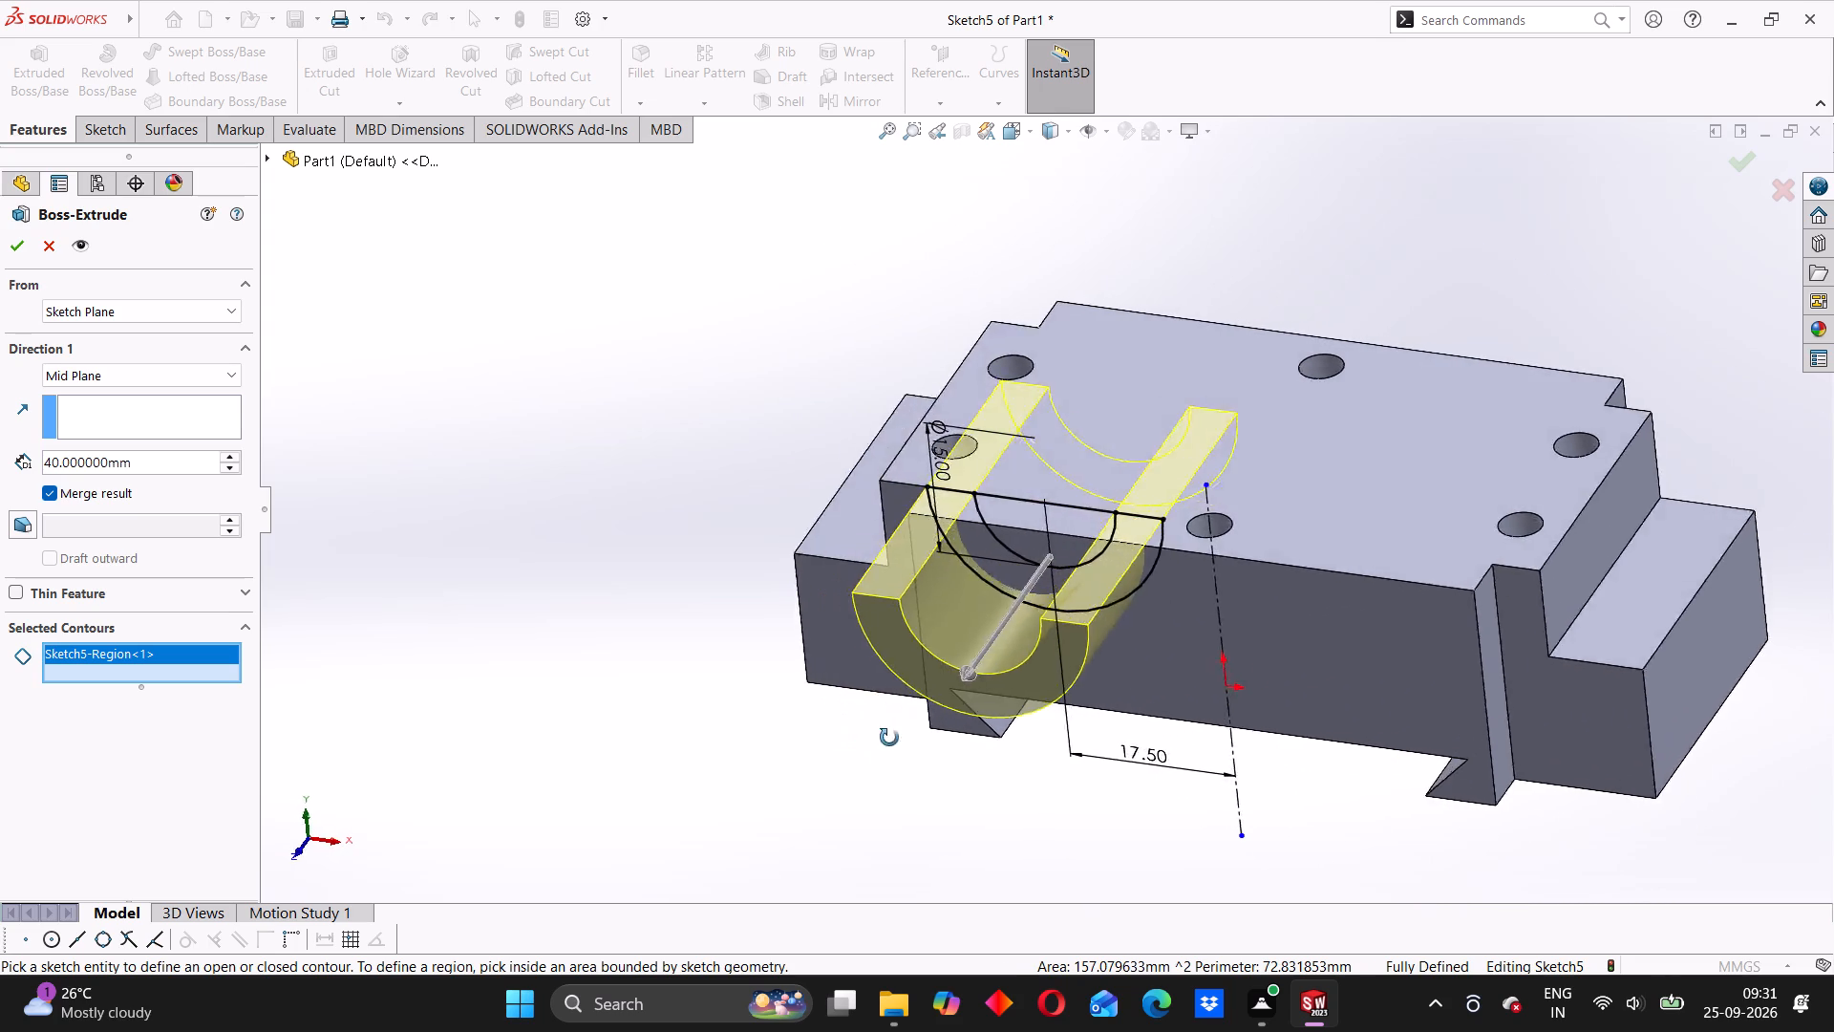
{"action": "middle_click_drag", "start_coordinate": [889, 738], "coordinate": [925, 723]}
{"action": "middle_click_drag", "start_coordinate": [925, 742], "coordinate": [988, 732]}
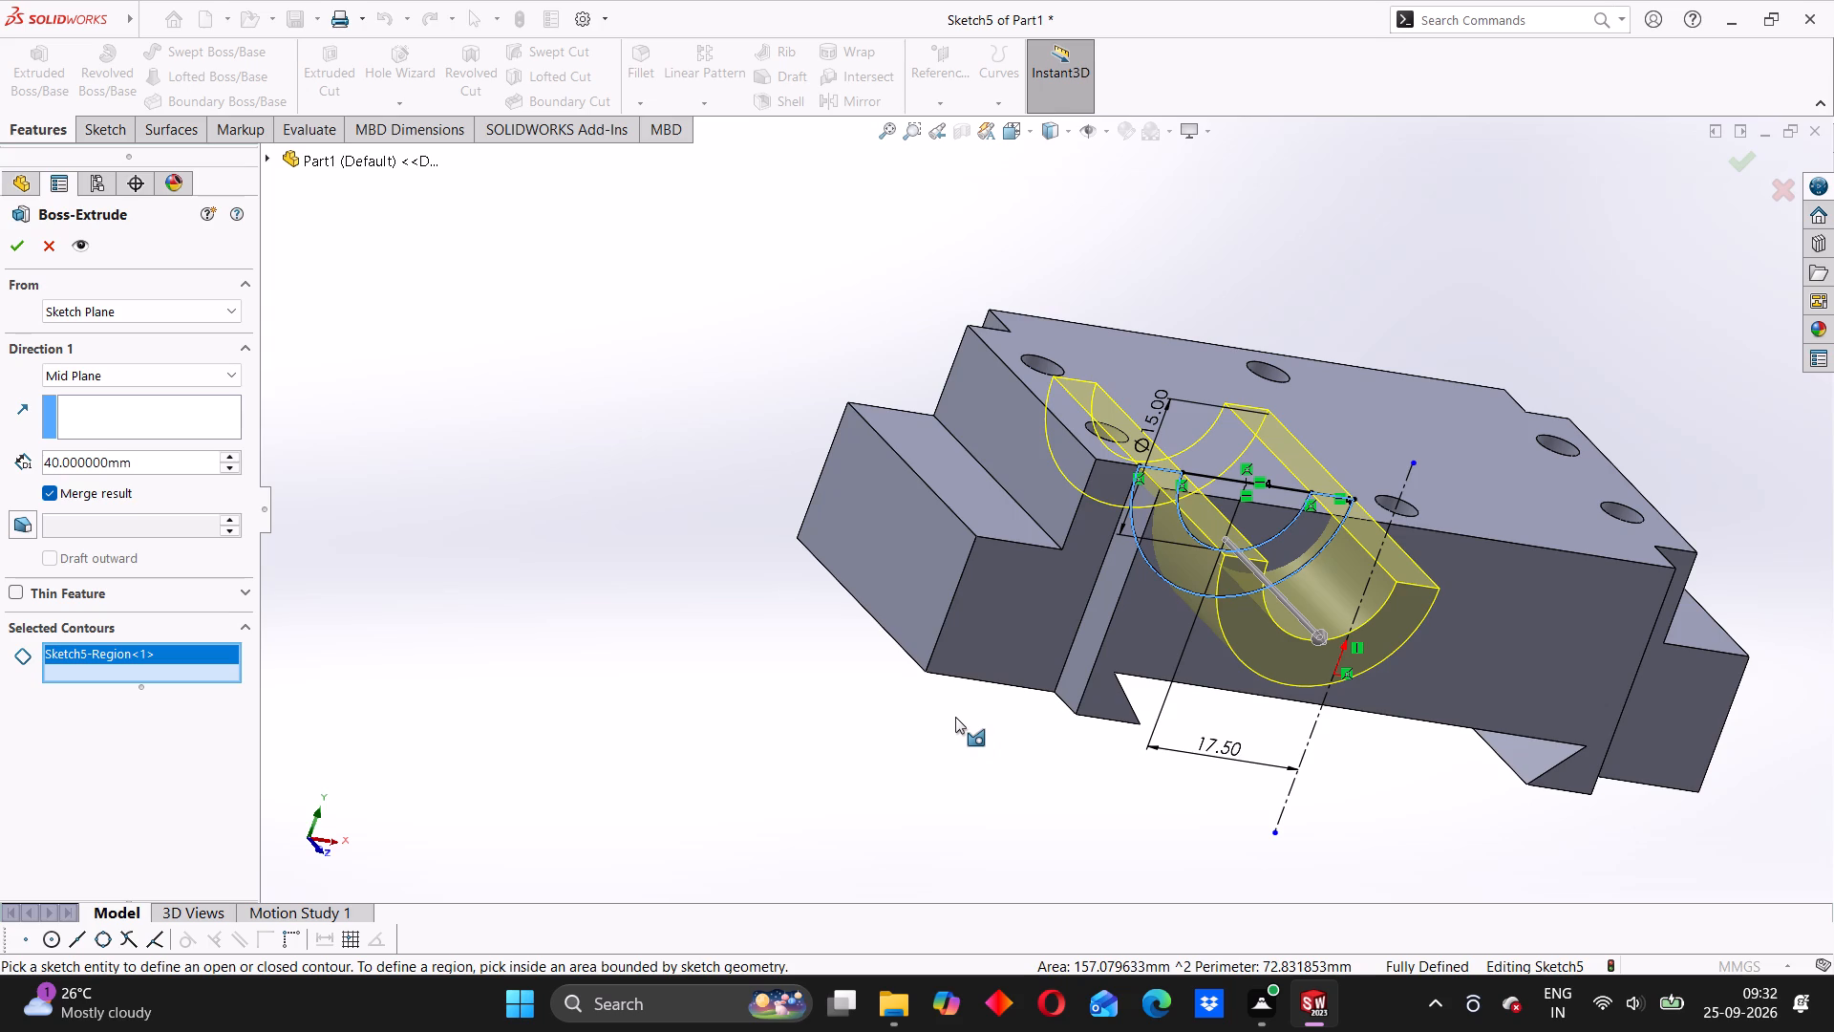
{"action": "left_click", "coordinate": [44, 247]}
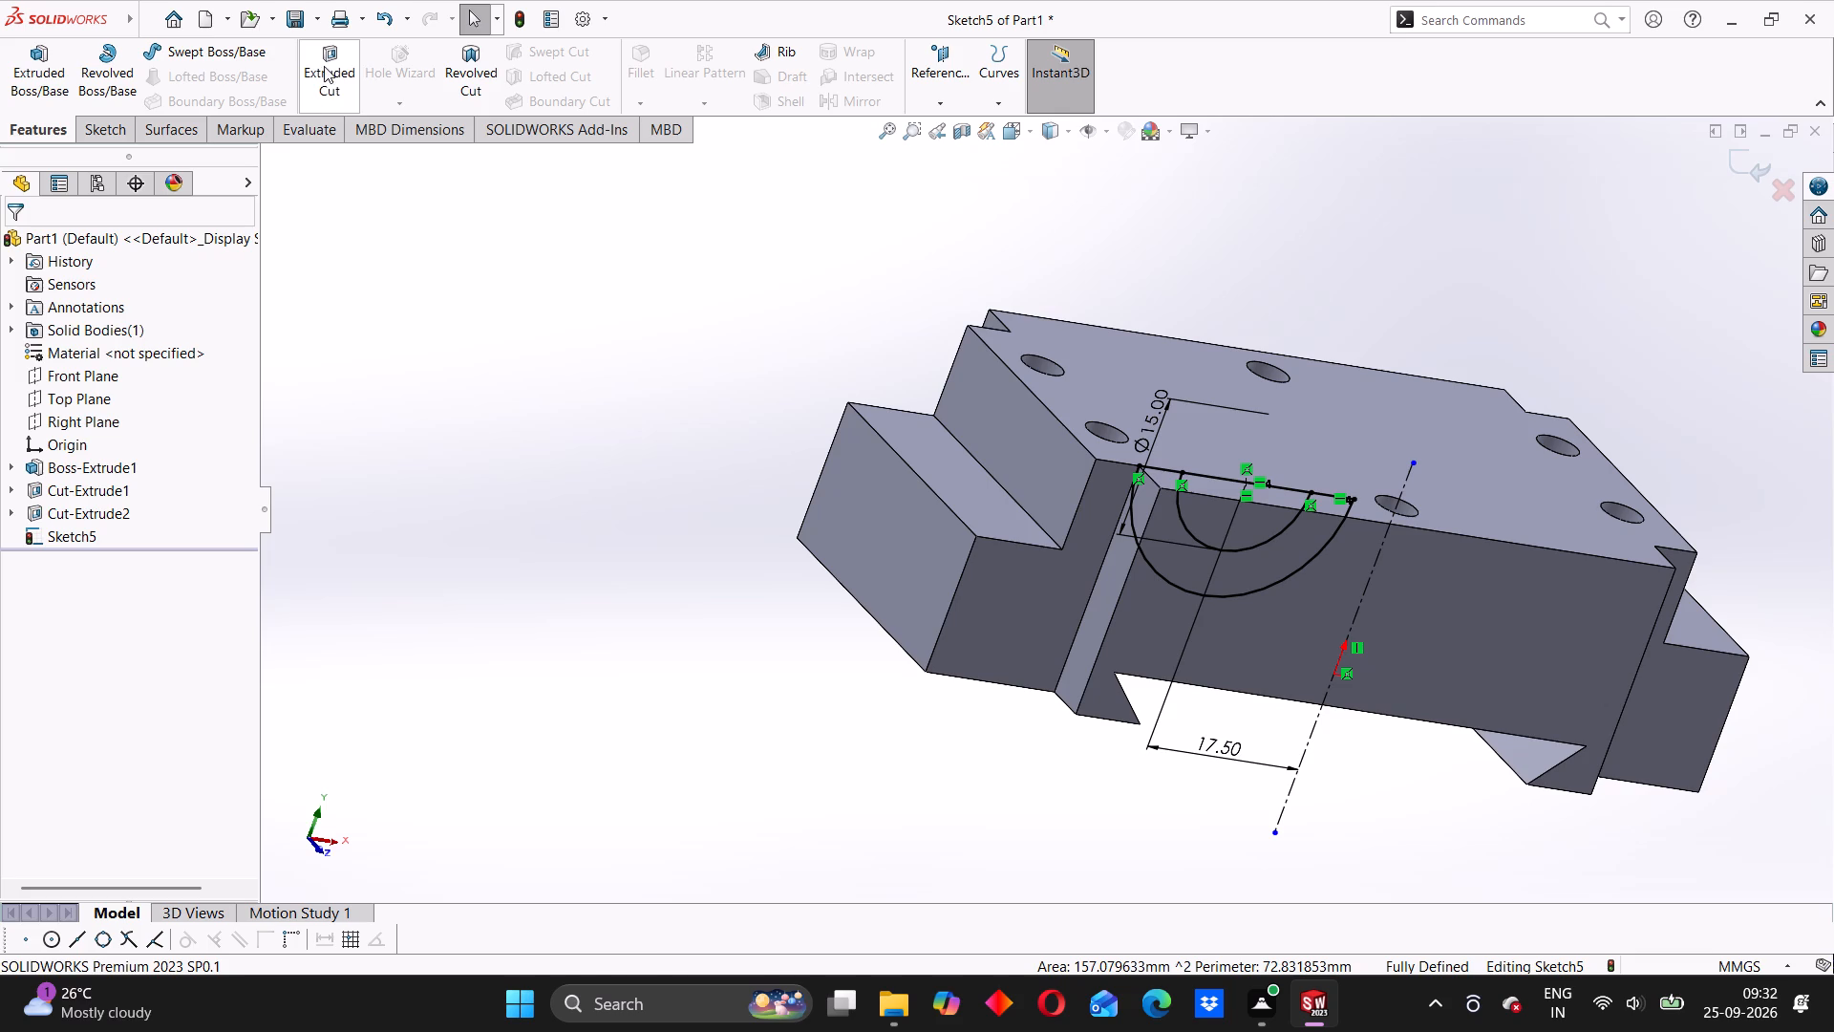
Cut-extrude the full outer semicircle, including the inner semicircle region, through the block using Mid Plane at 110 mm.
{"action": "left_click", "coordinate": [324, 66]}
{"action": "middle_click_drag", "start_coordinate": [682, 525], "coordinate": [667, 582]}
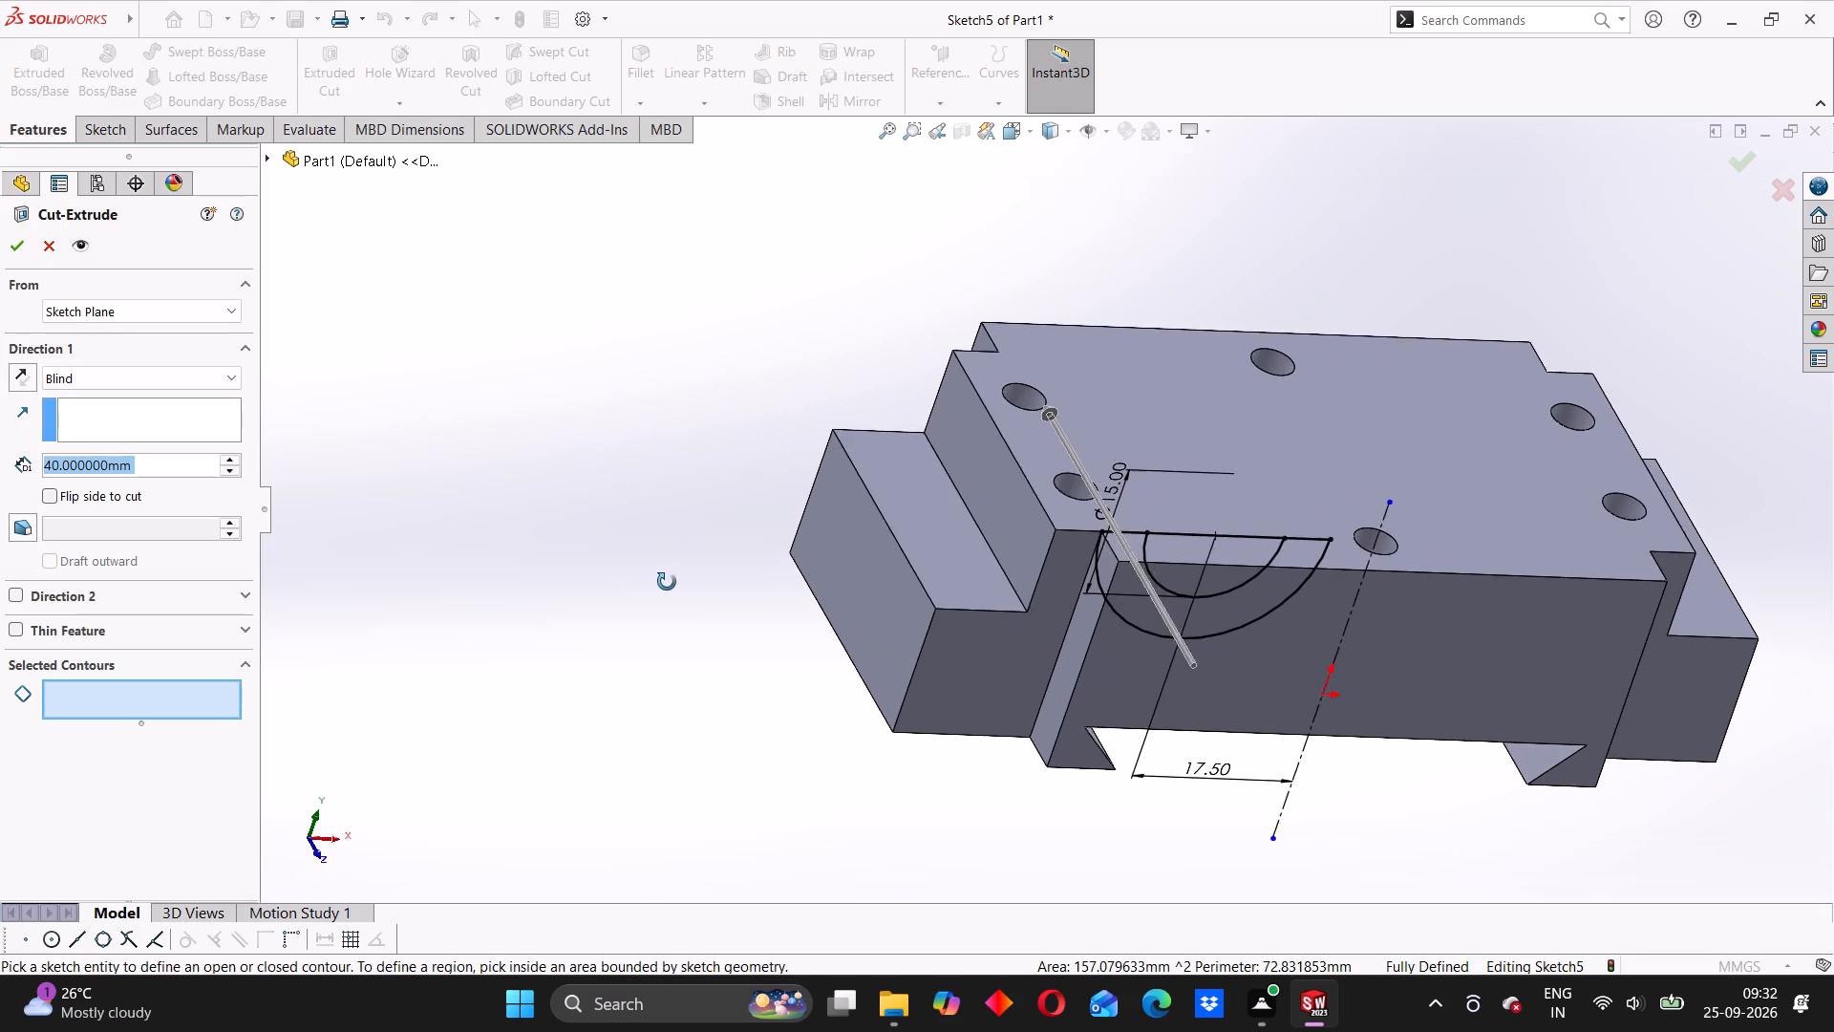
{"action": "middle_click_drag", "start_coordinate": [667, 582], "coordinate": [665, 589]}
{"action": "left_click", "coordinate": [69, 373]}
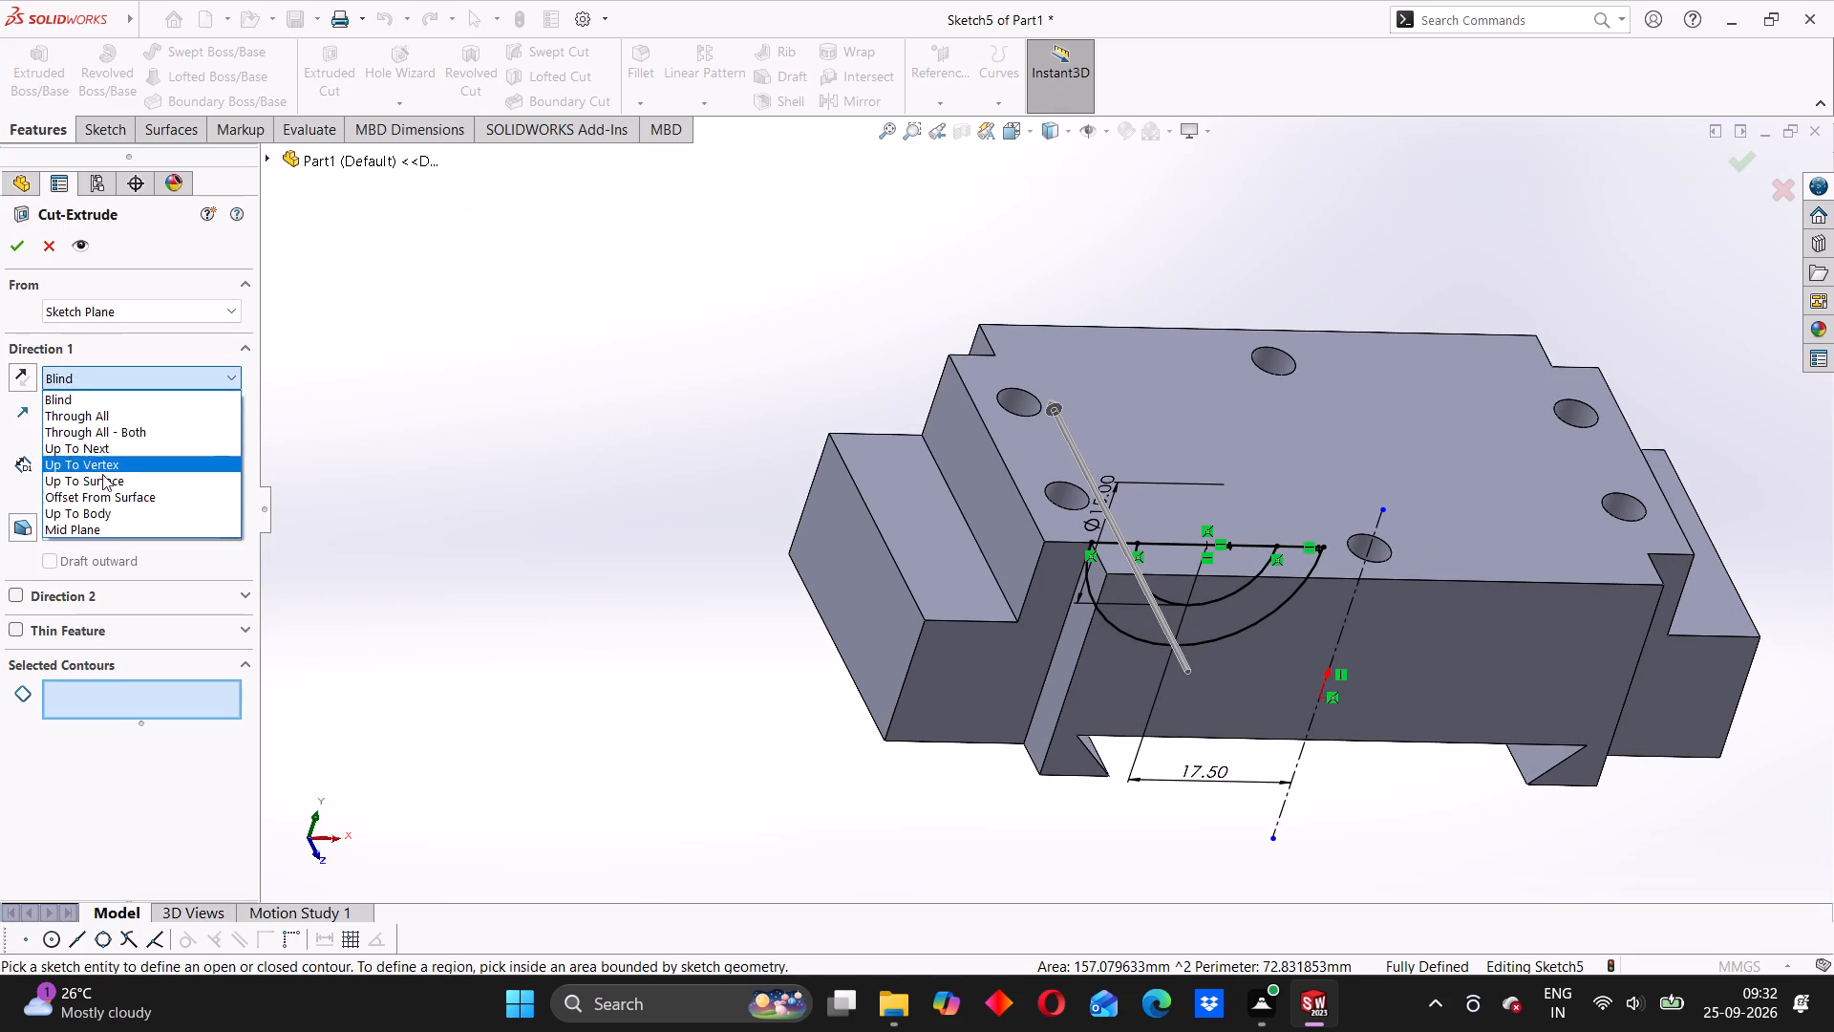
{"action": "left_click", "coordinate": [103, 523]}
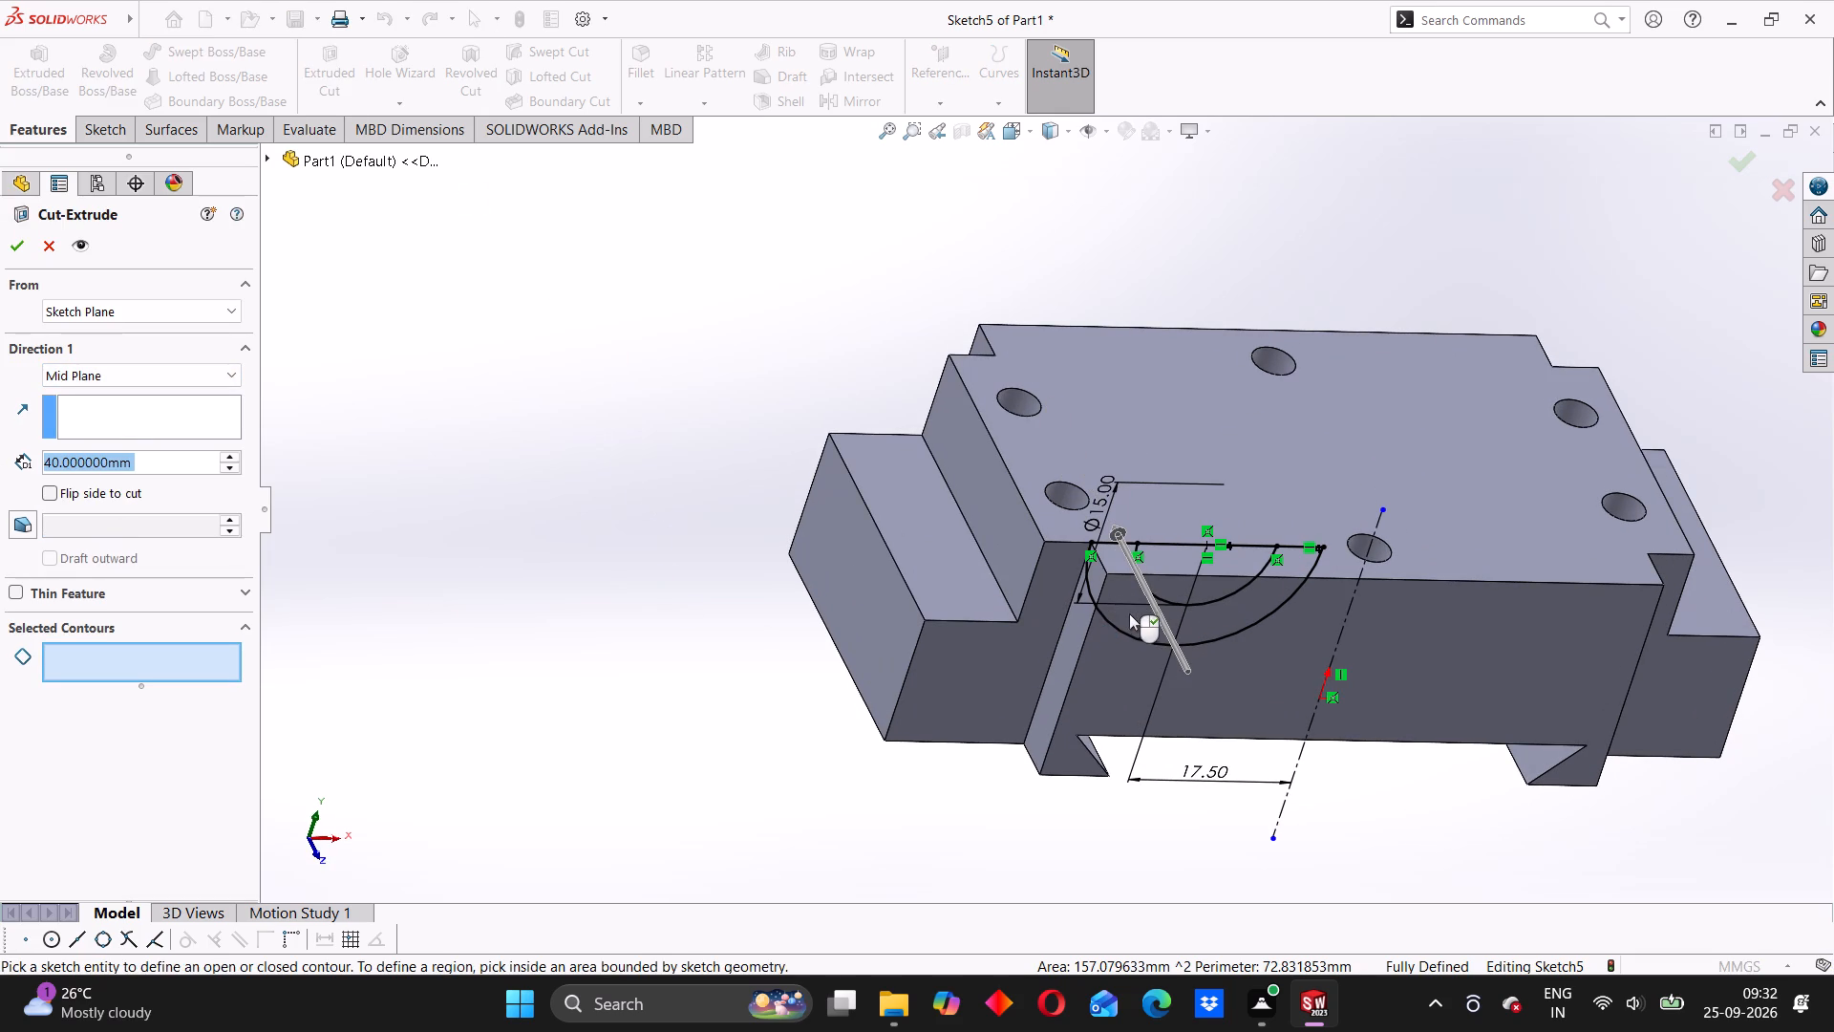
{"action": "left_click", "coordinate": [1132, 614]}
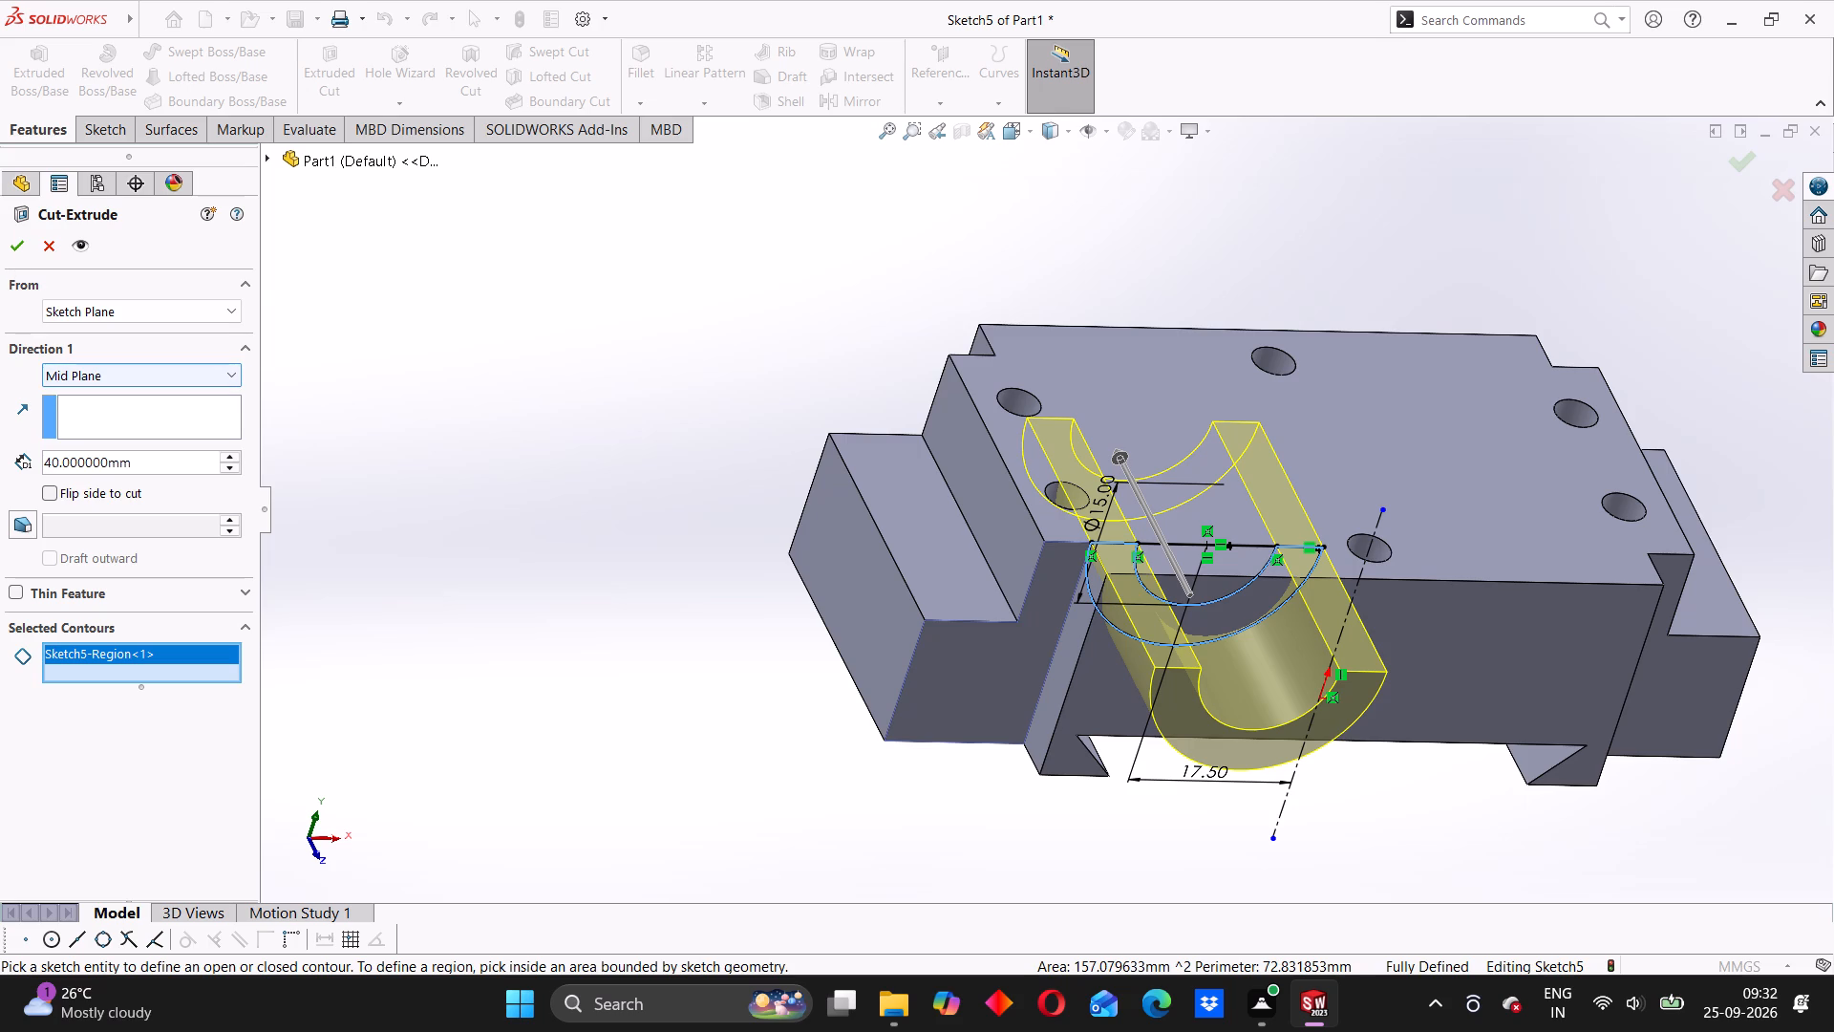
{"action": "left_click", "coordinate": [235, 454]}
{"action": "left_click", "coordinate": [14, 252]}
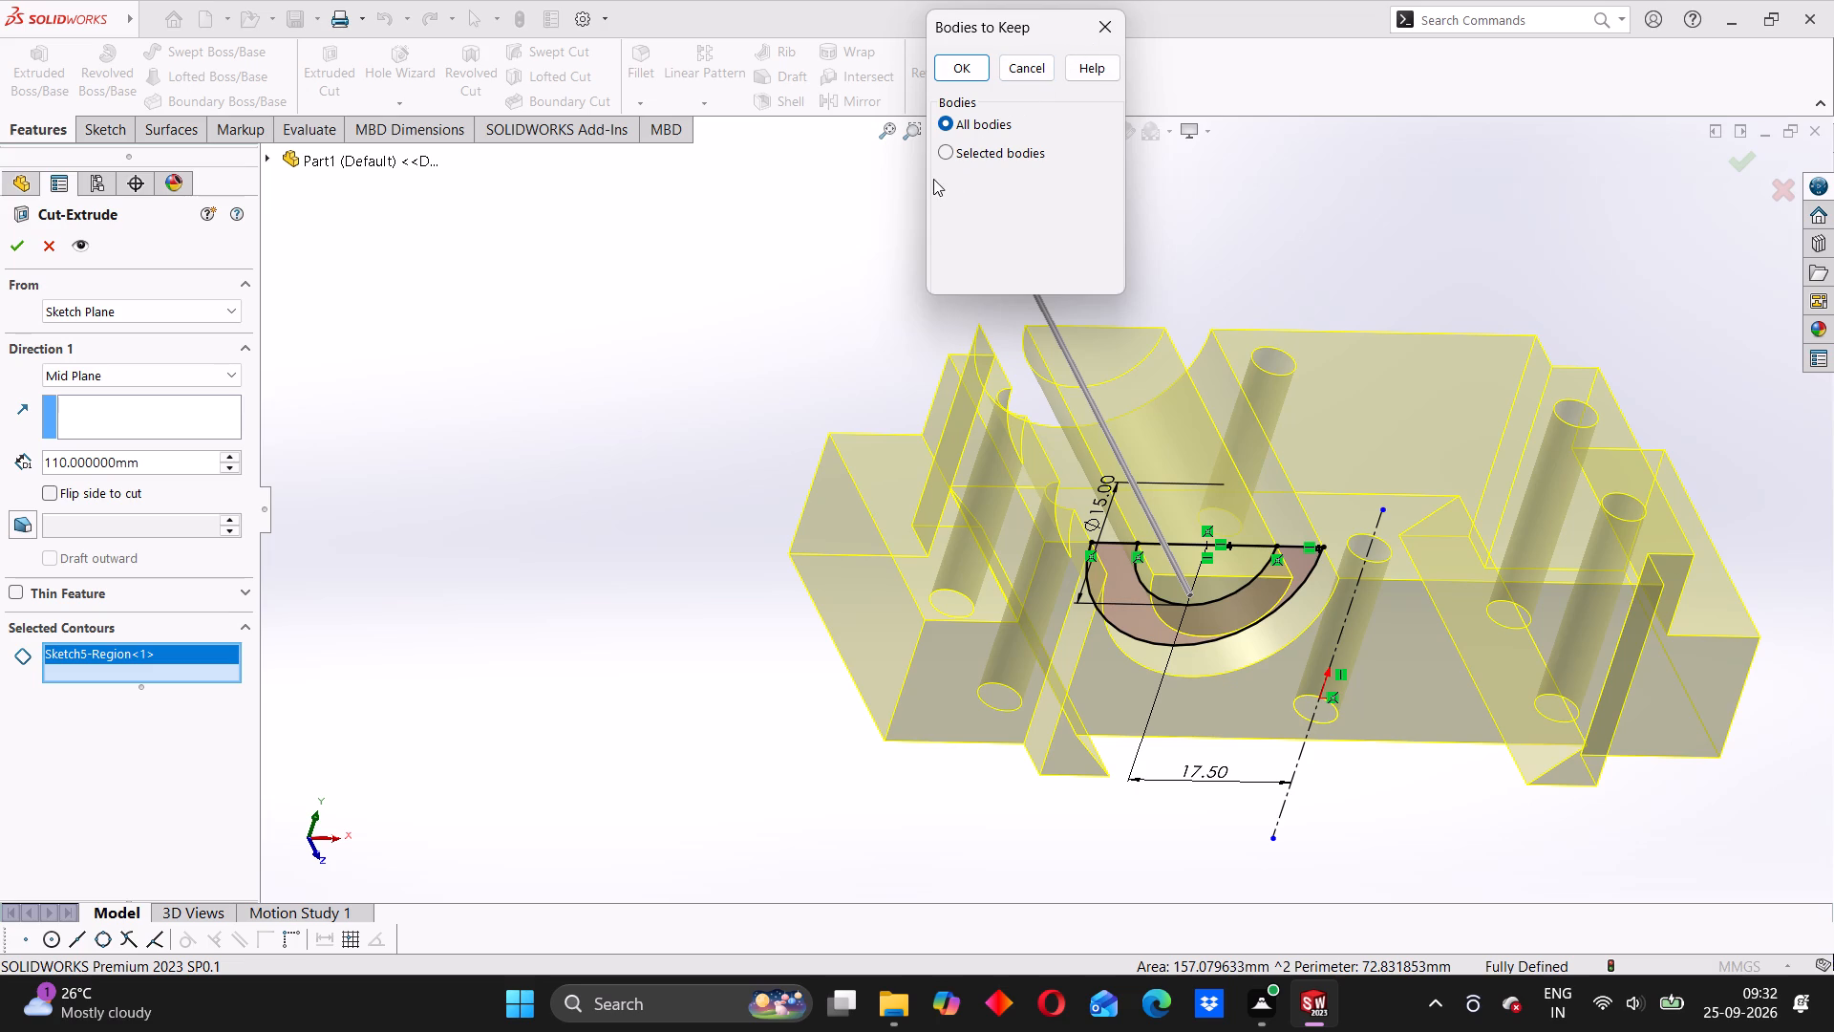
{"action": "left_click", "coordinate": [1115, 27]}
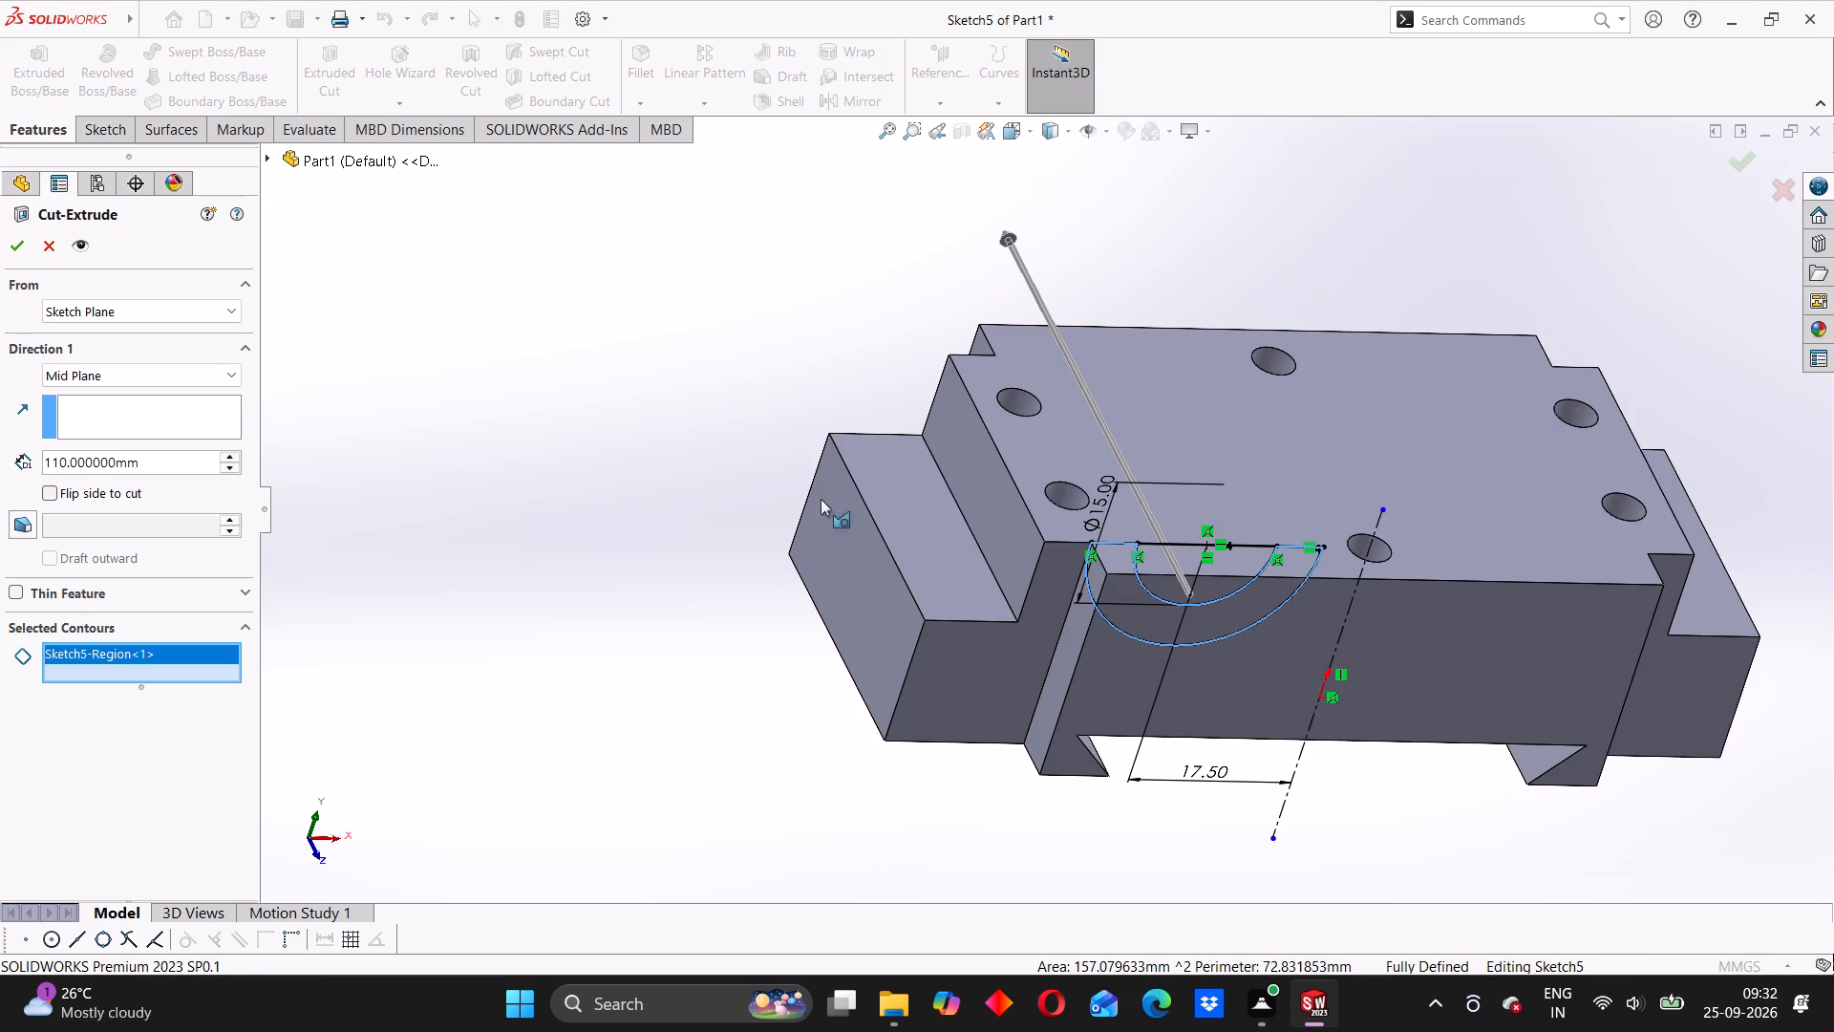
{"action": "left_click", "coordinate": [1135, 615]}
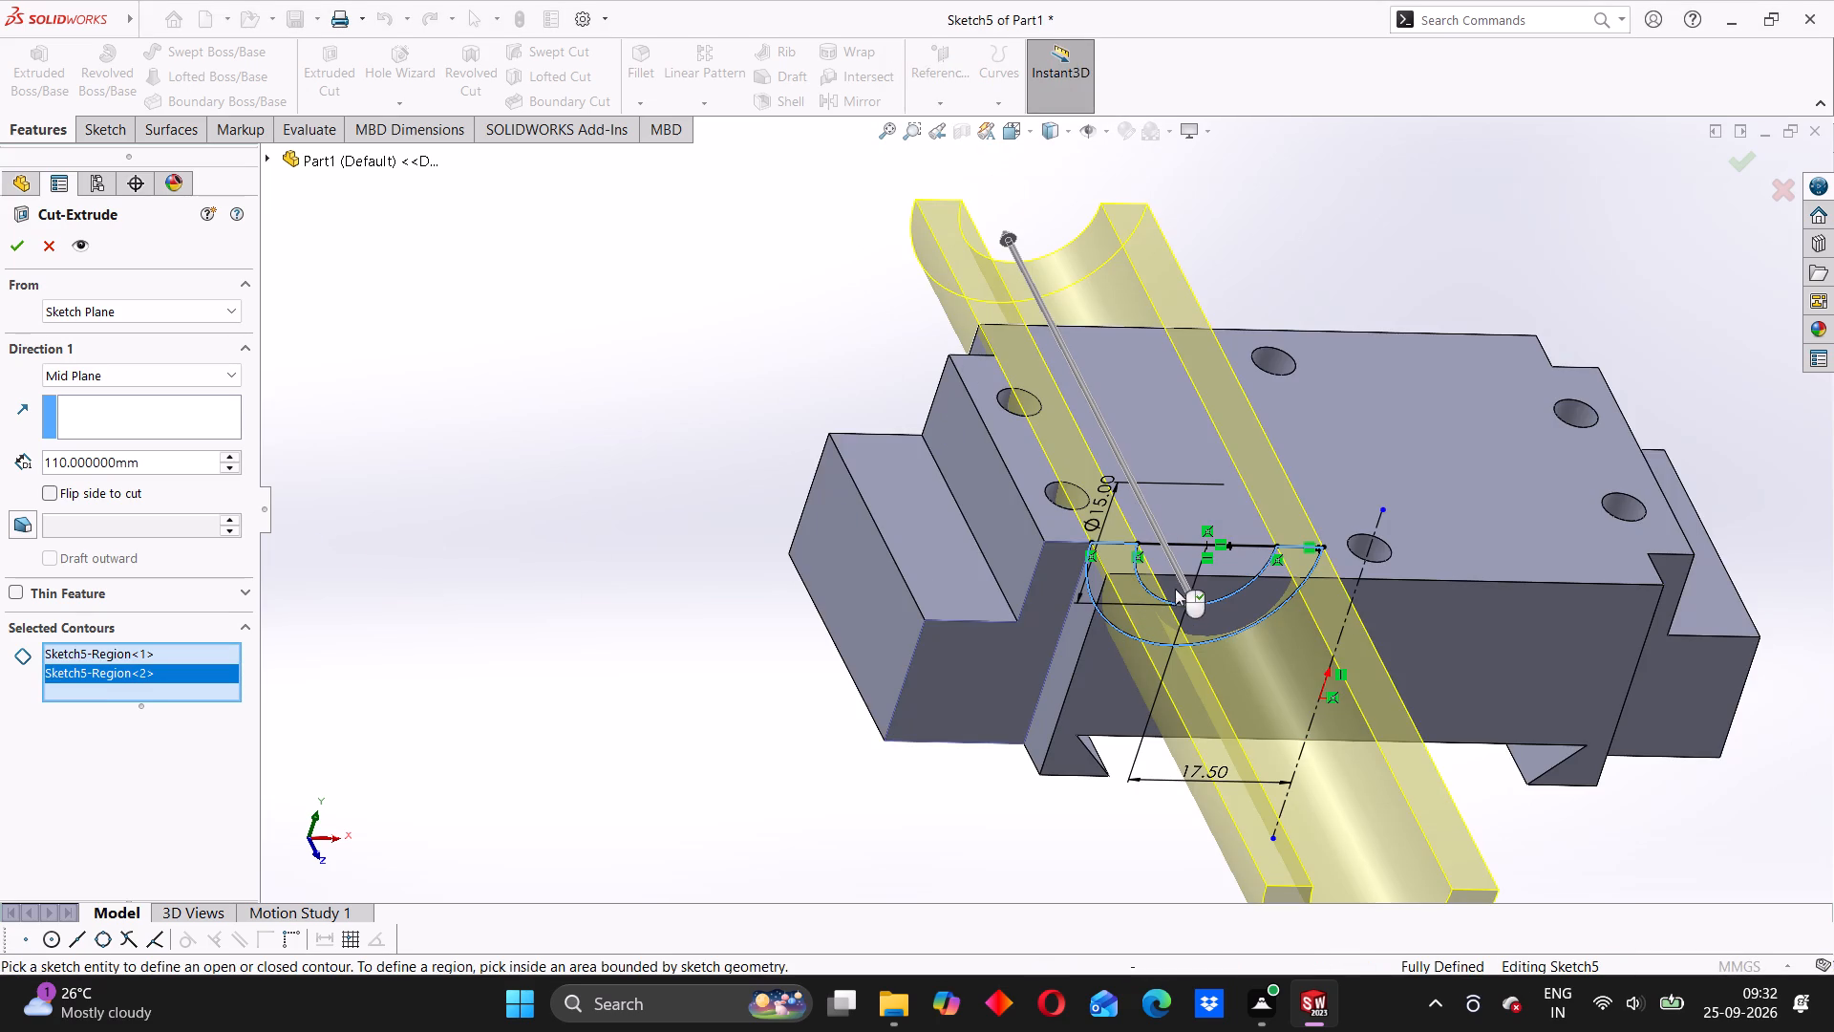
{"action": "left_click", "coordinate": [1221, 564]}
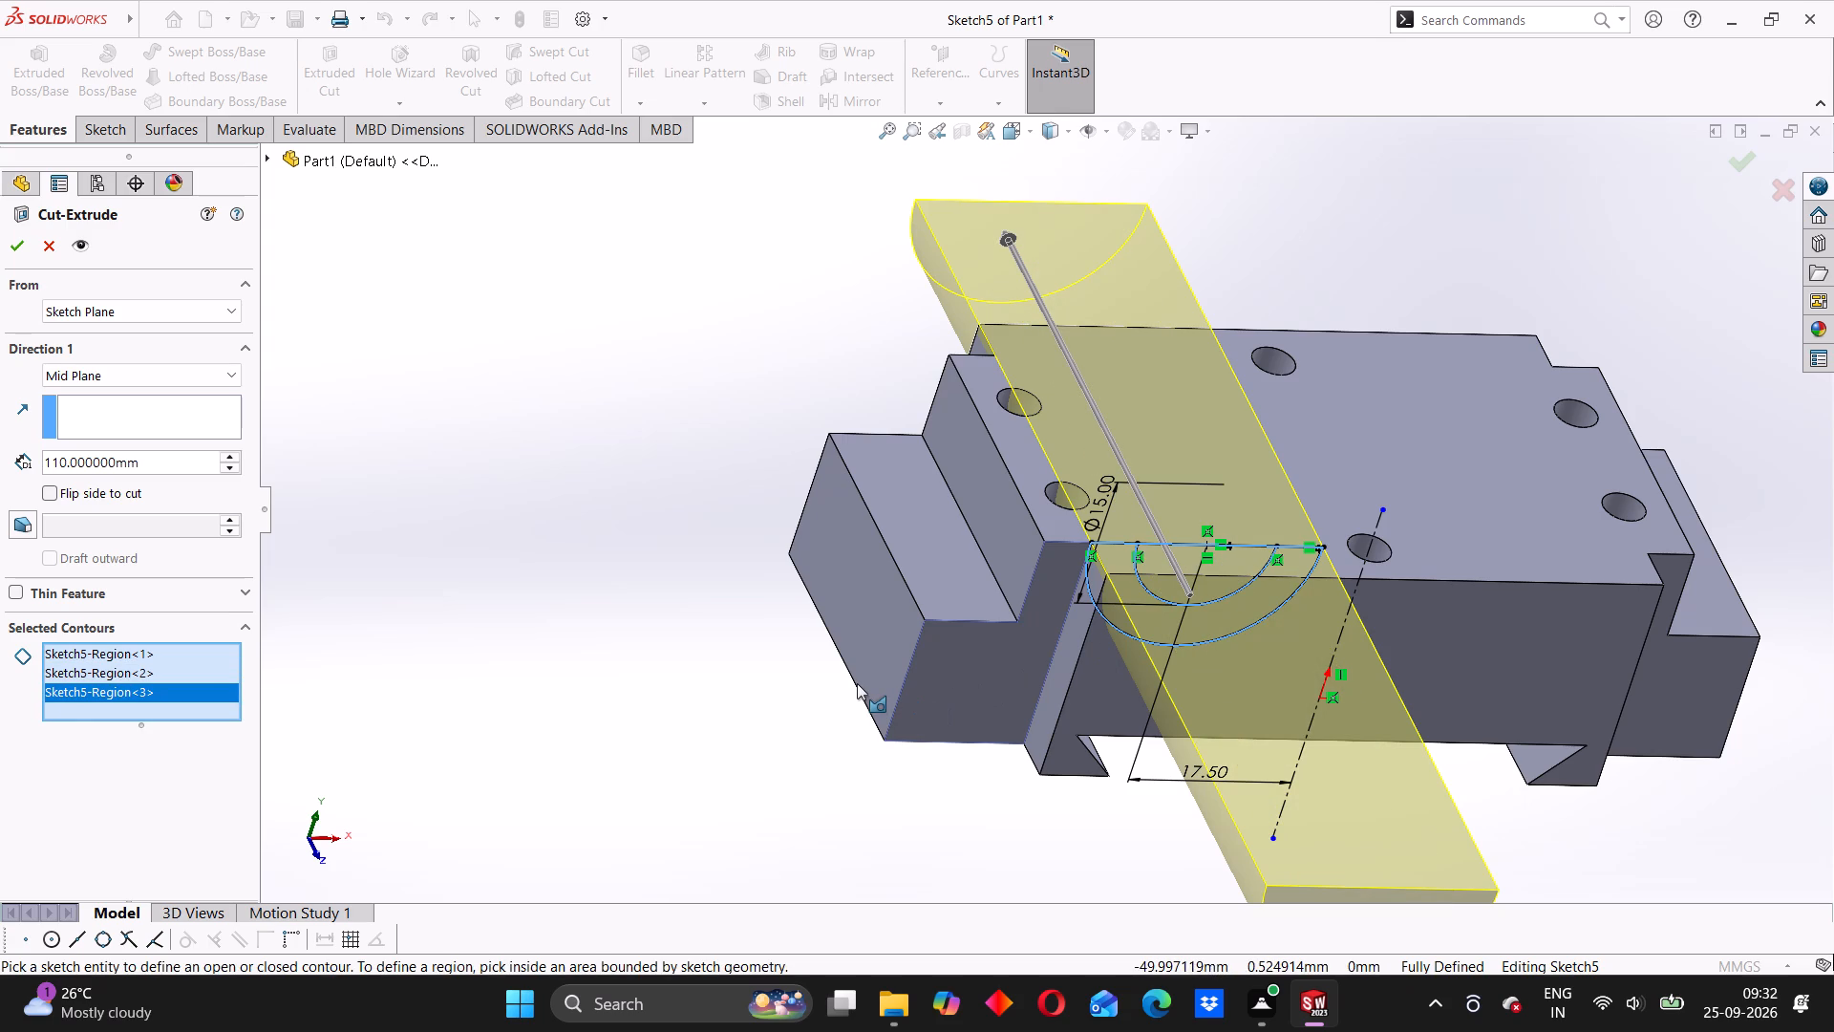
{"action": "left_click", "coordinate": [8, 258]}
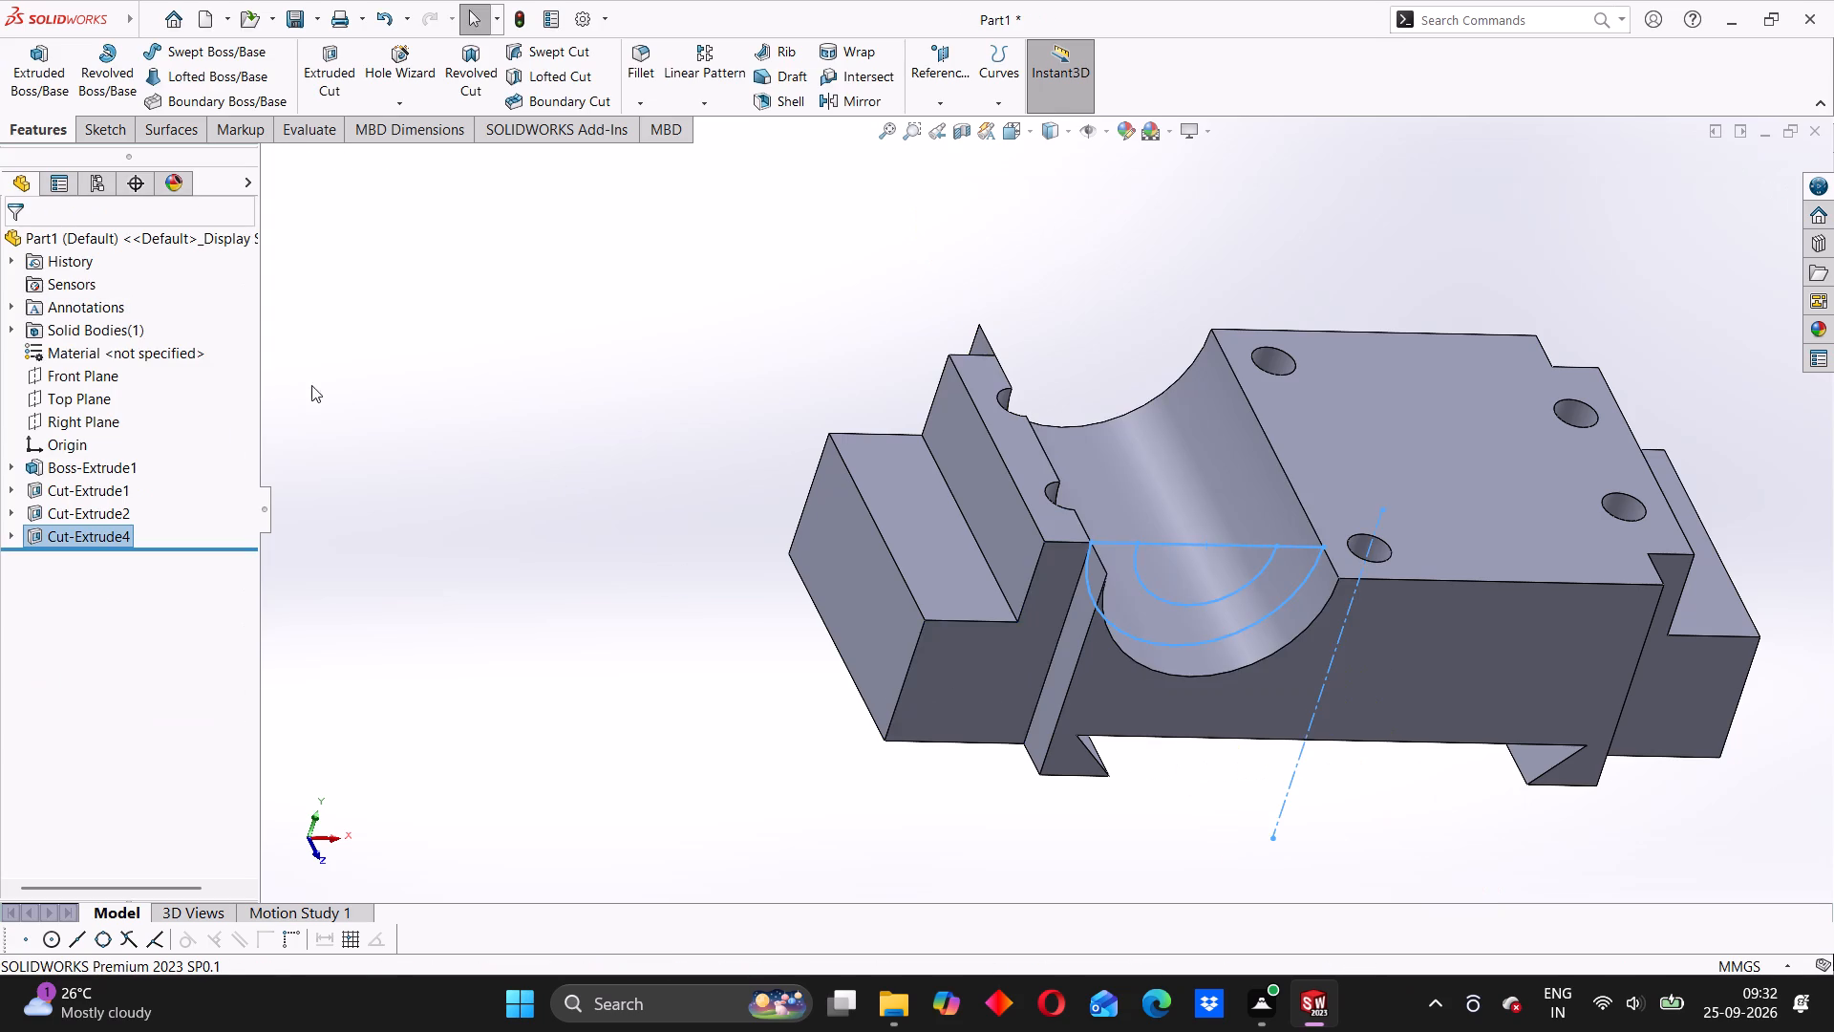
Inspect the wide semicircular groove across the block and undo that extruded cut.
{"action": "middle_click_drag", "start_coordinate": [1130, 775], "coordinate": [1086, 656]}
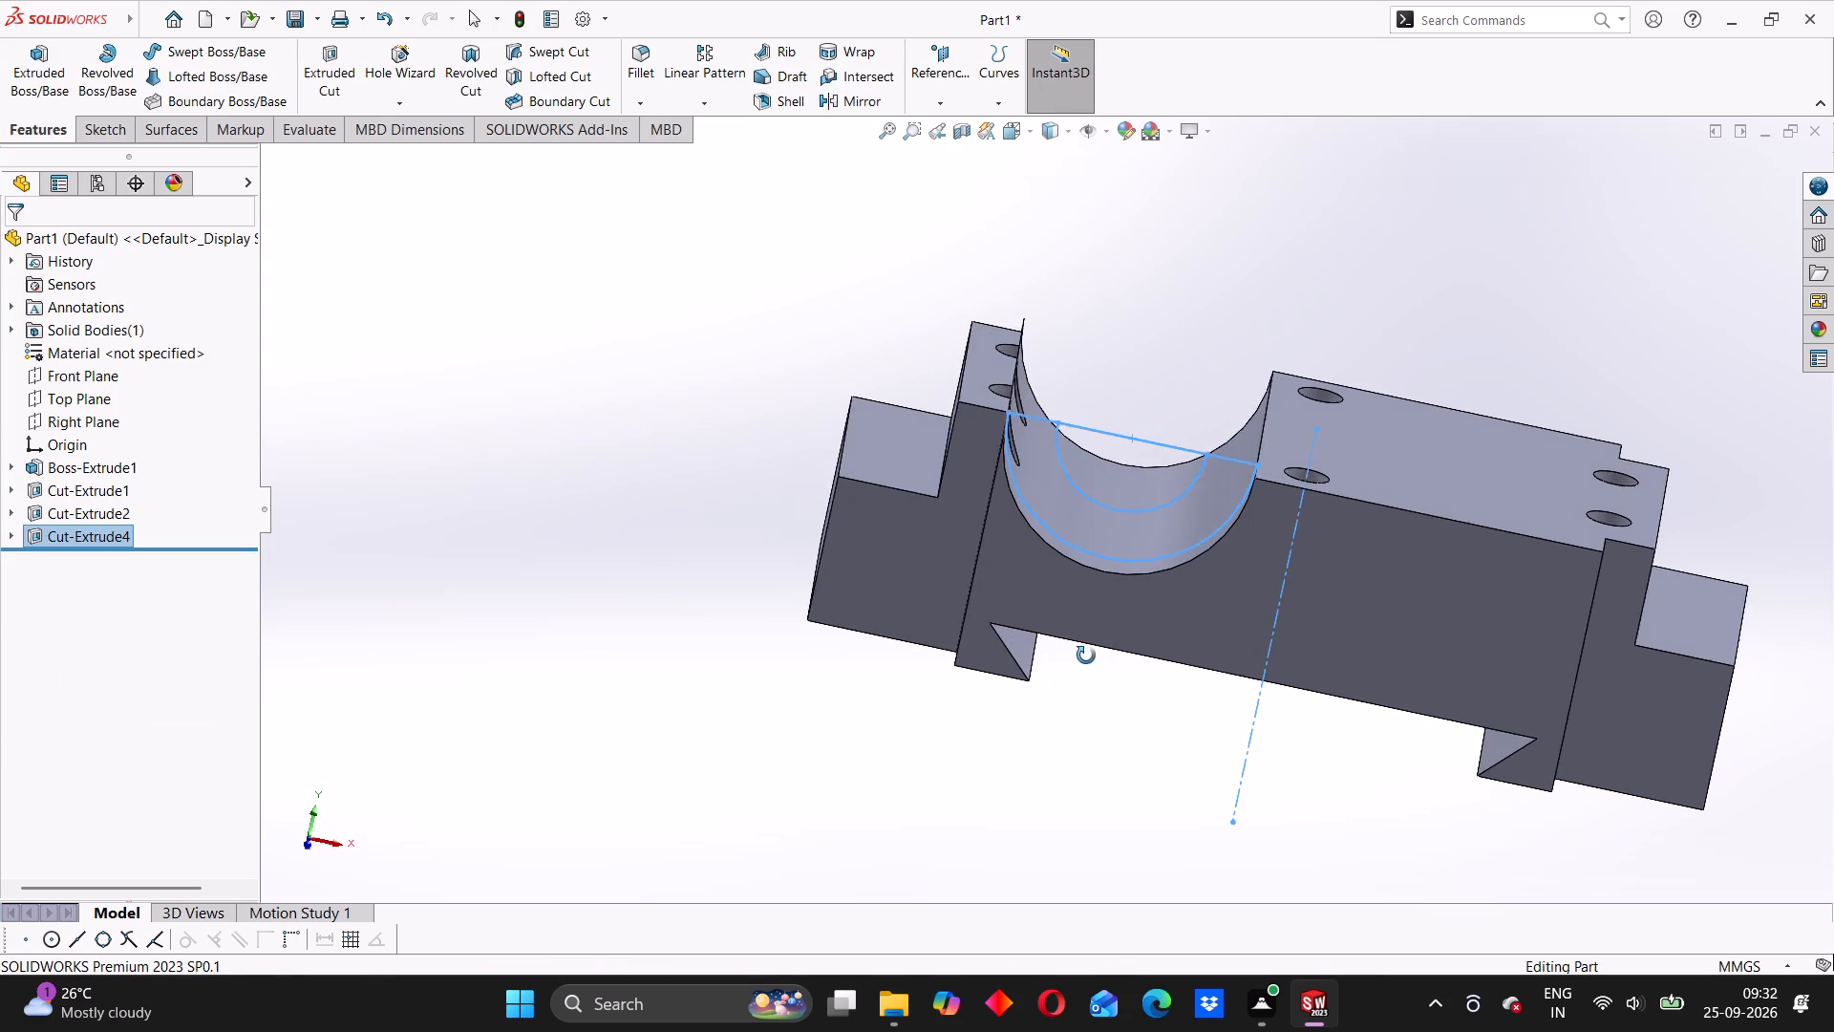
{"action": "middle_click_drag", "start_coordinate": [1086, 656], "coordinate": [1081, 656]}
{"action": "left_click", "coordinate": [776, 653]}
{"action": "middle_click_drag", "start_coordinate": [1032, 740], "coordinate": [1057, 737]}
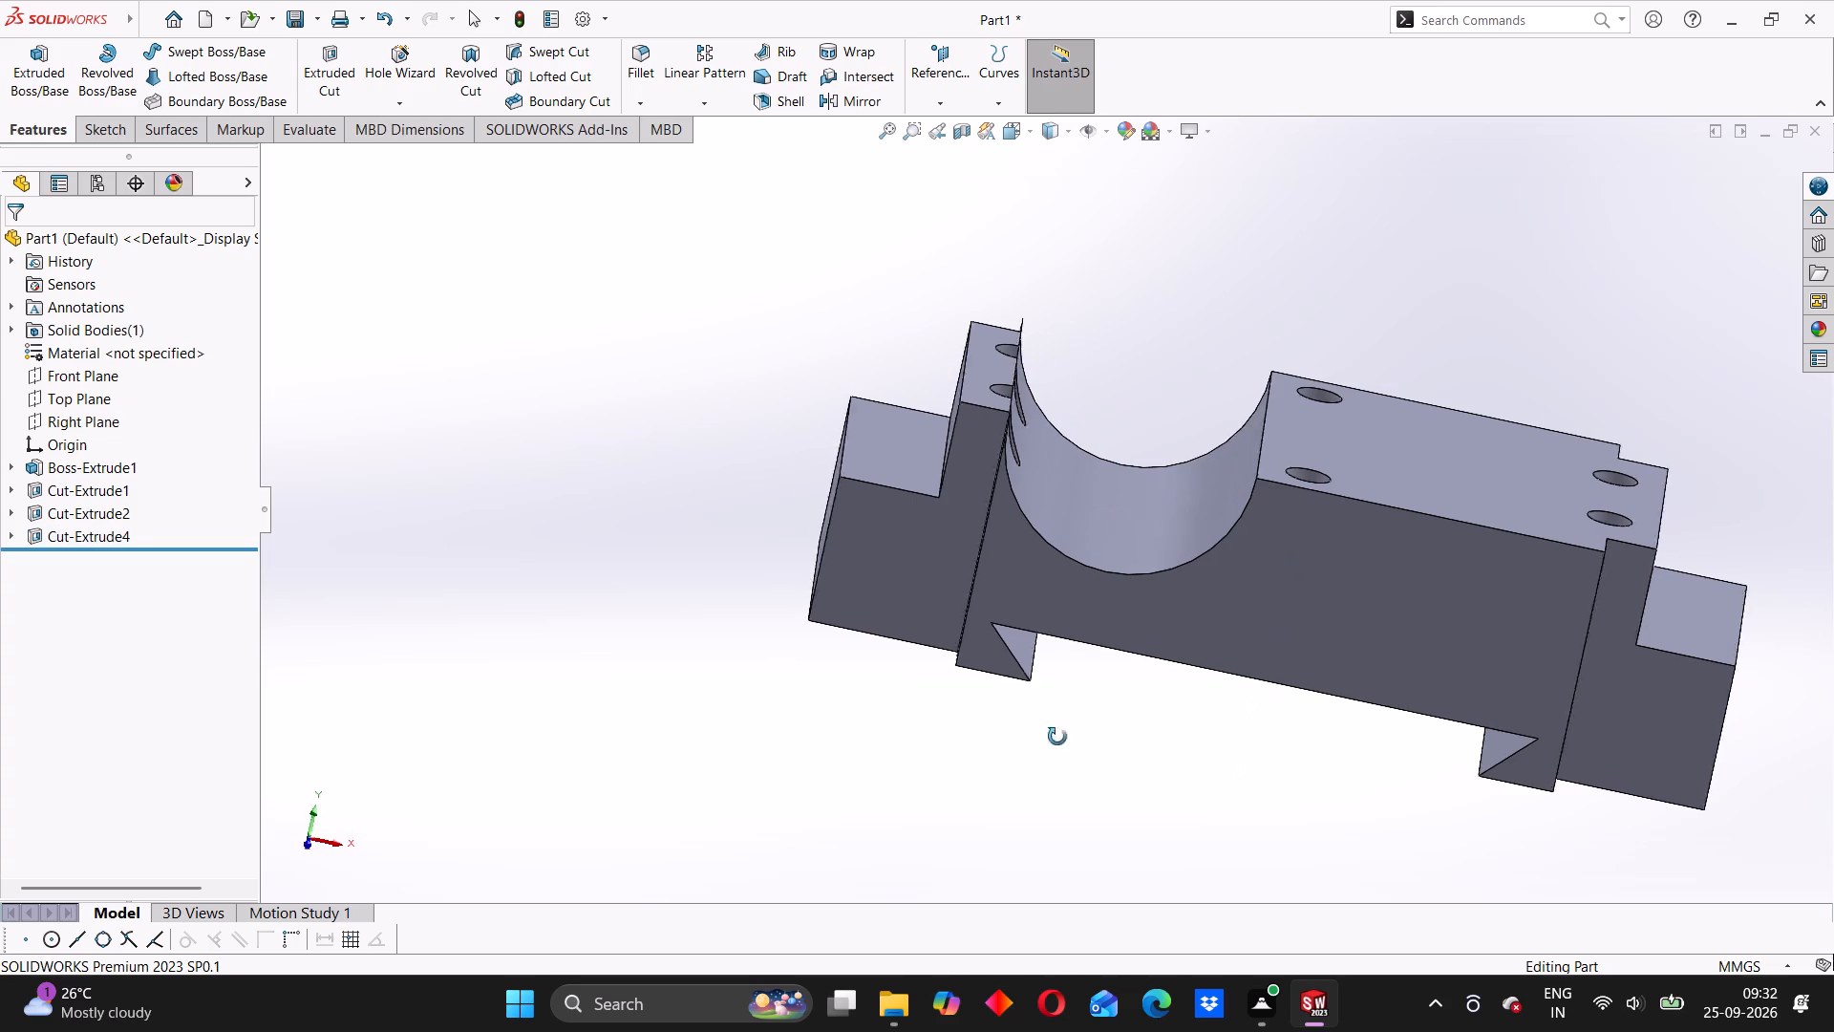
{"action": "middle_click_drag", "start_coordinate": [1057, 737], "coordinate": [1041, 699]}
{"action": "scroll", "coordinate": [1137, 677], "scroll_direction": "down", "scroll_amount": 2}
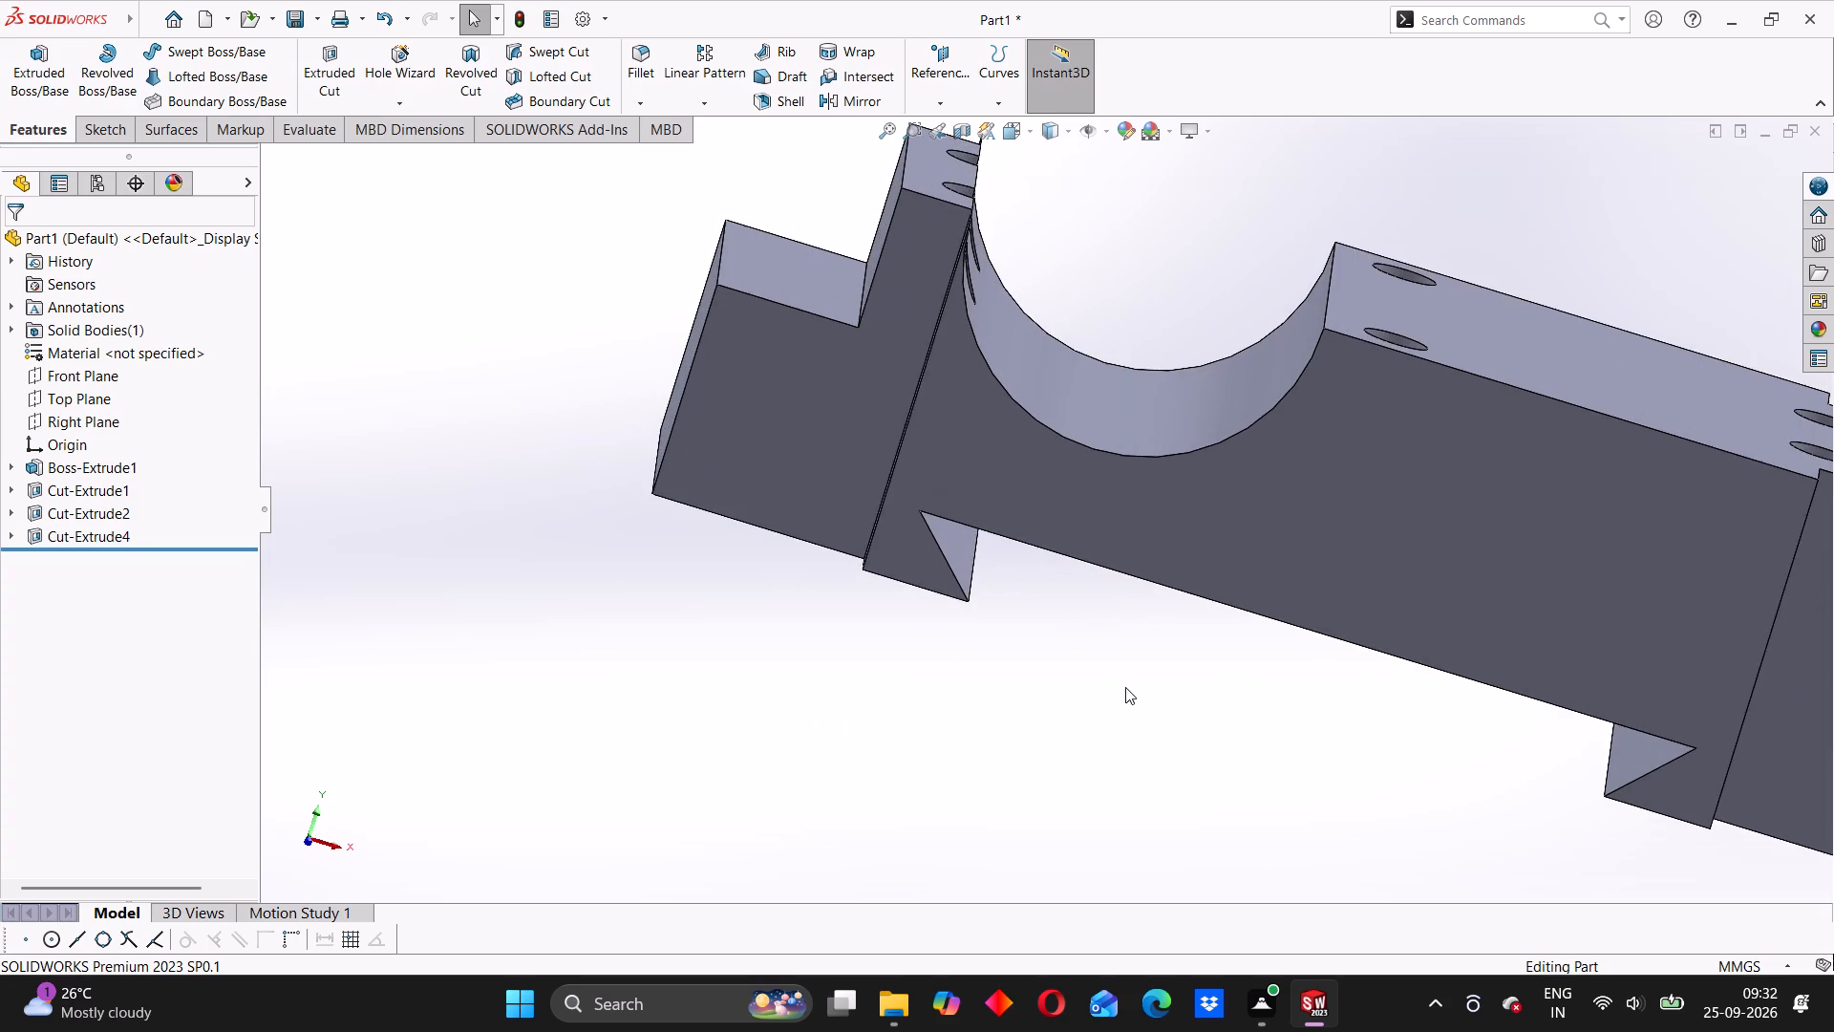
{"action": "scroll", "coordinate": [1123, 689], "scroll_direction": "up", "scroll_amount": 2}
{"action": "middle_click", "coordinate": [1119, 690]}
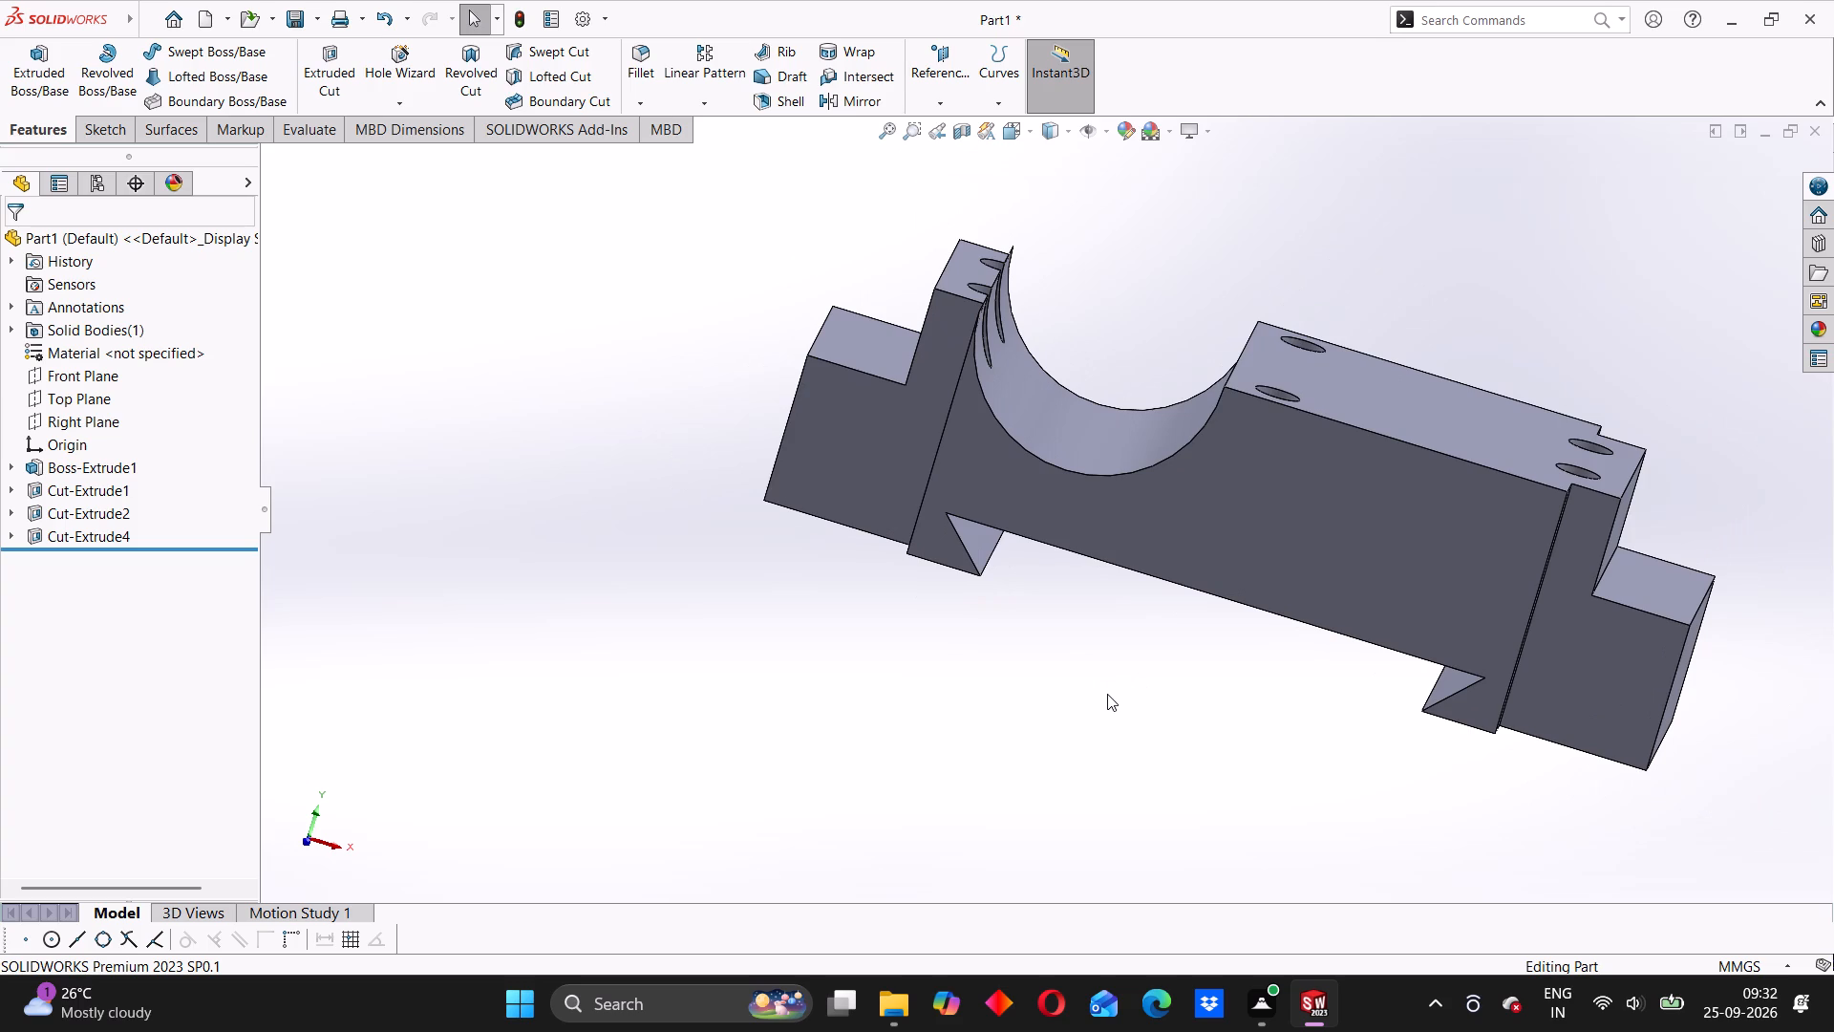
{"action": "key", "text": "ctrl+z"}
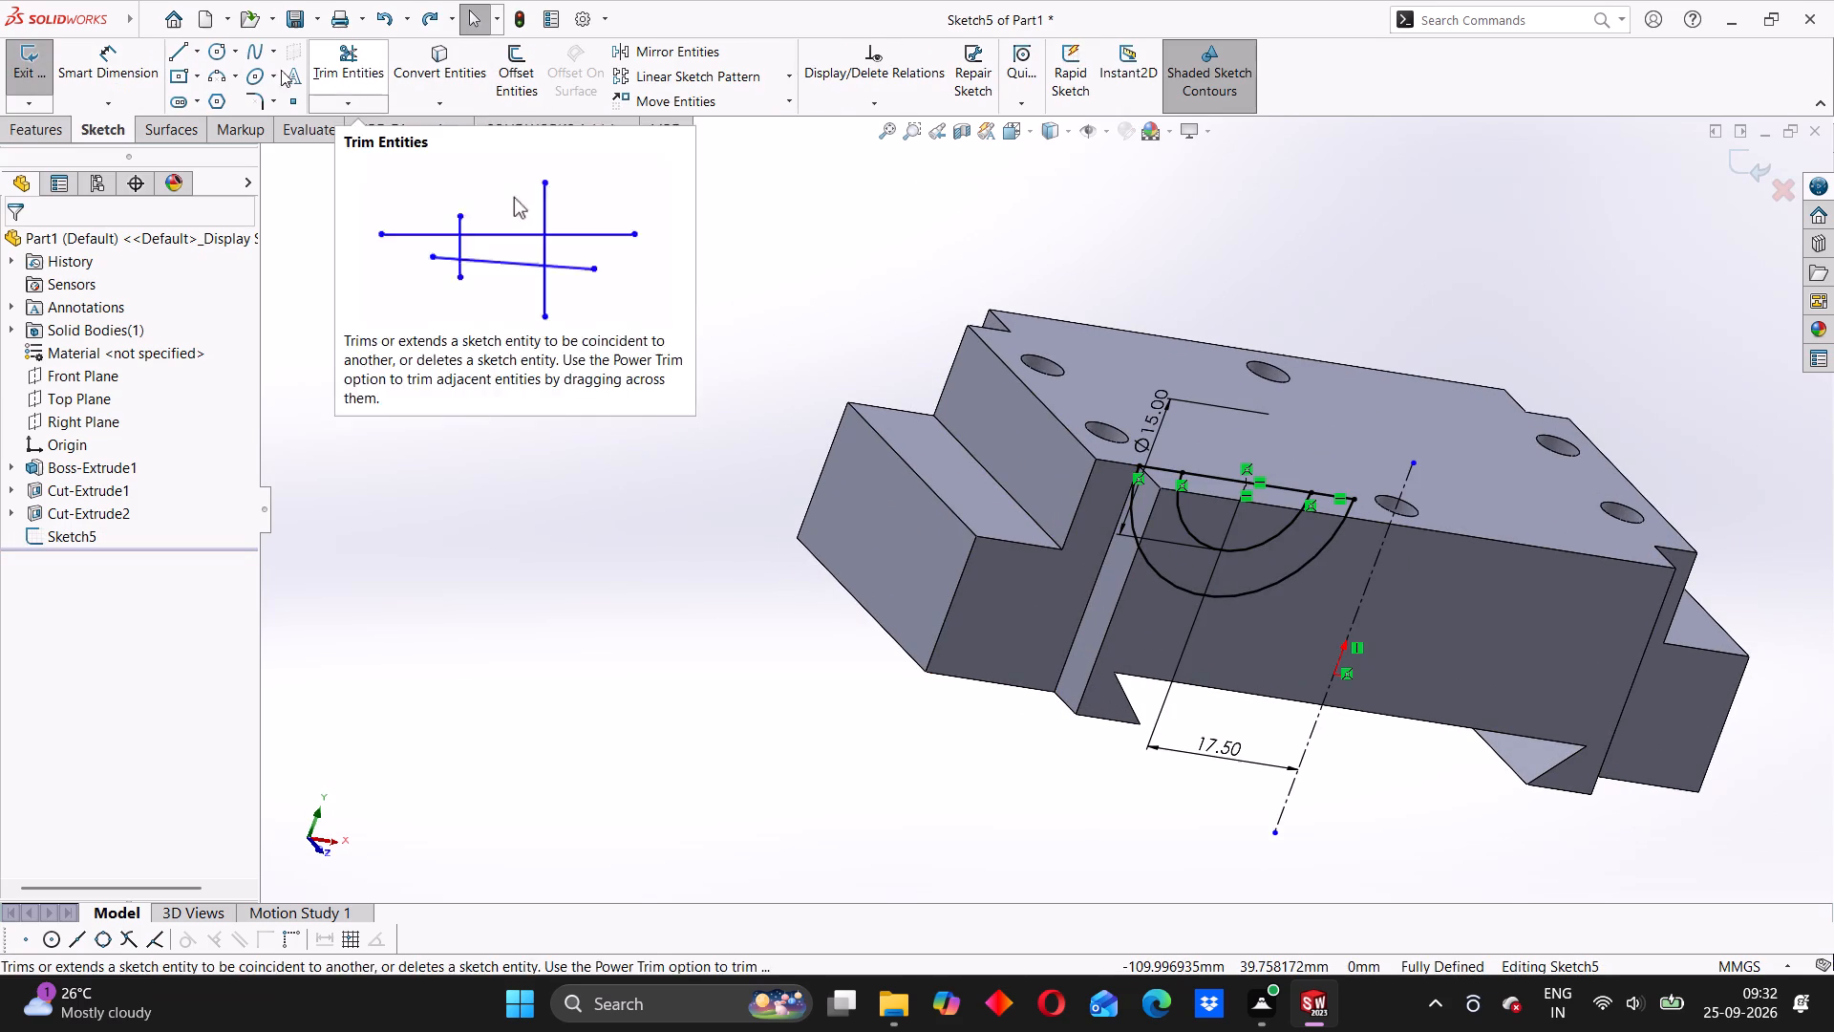
Cut-extrude only the inner 15 mm semicircle region through the block using Mid Plane at 110 mm.
{"action": "left_click", "coordinate": [43, 132]}
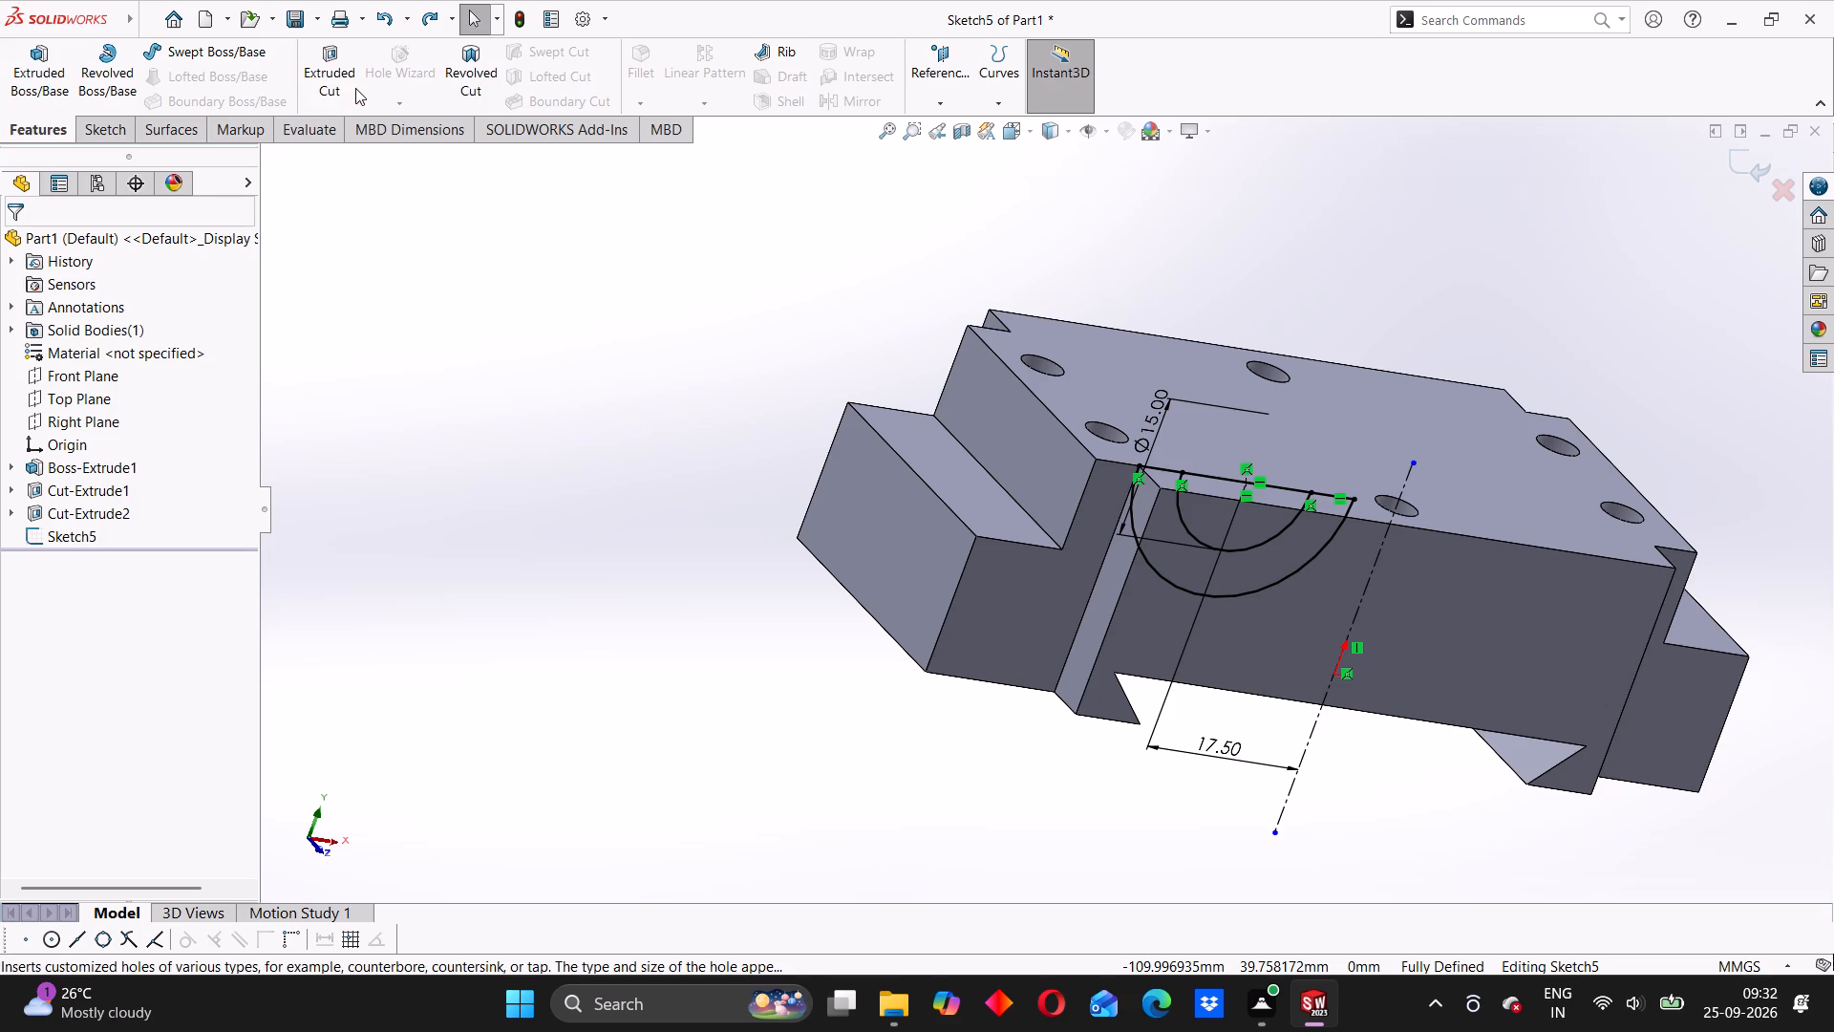
{"action": "left_click", "coordinate": [346, 85]}
{"action": "left_click", "coordinate": [1244, 522]}
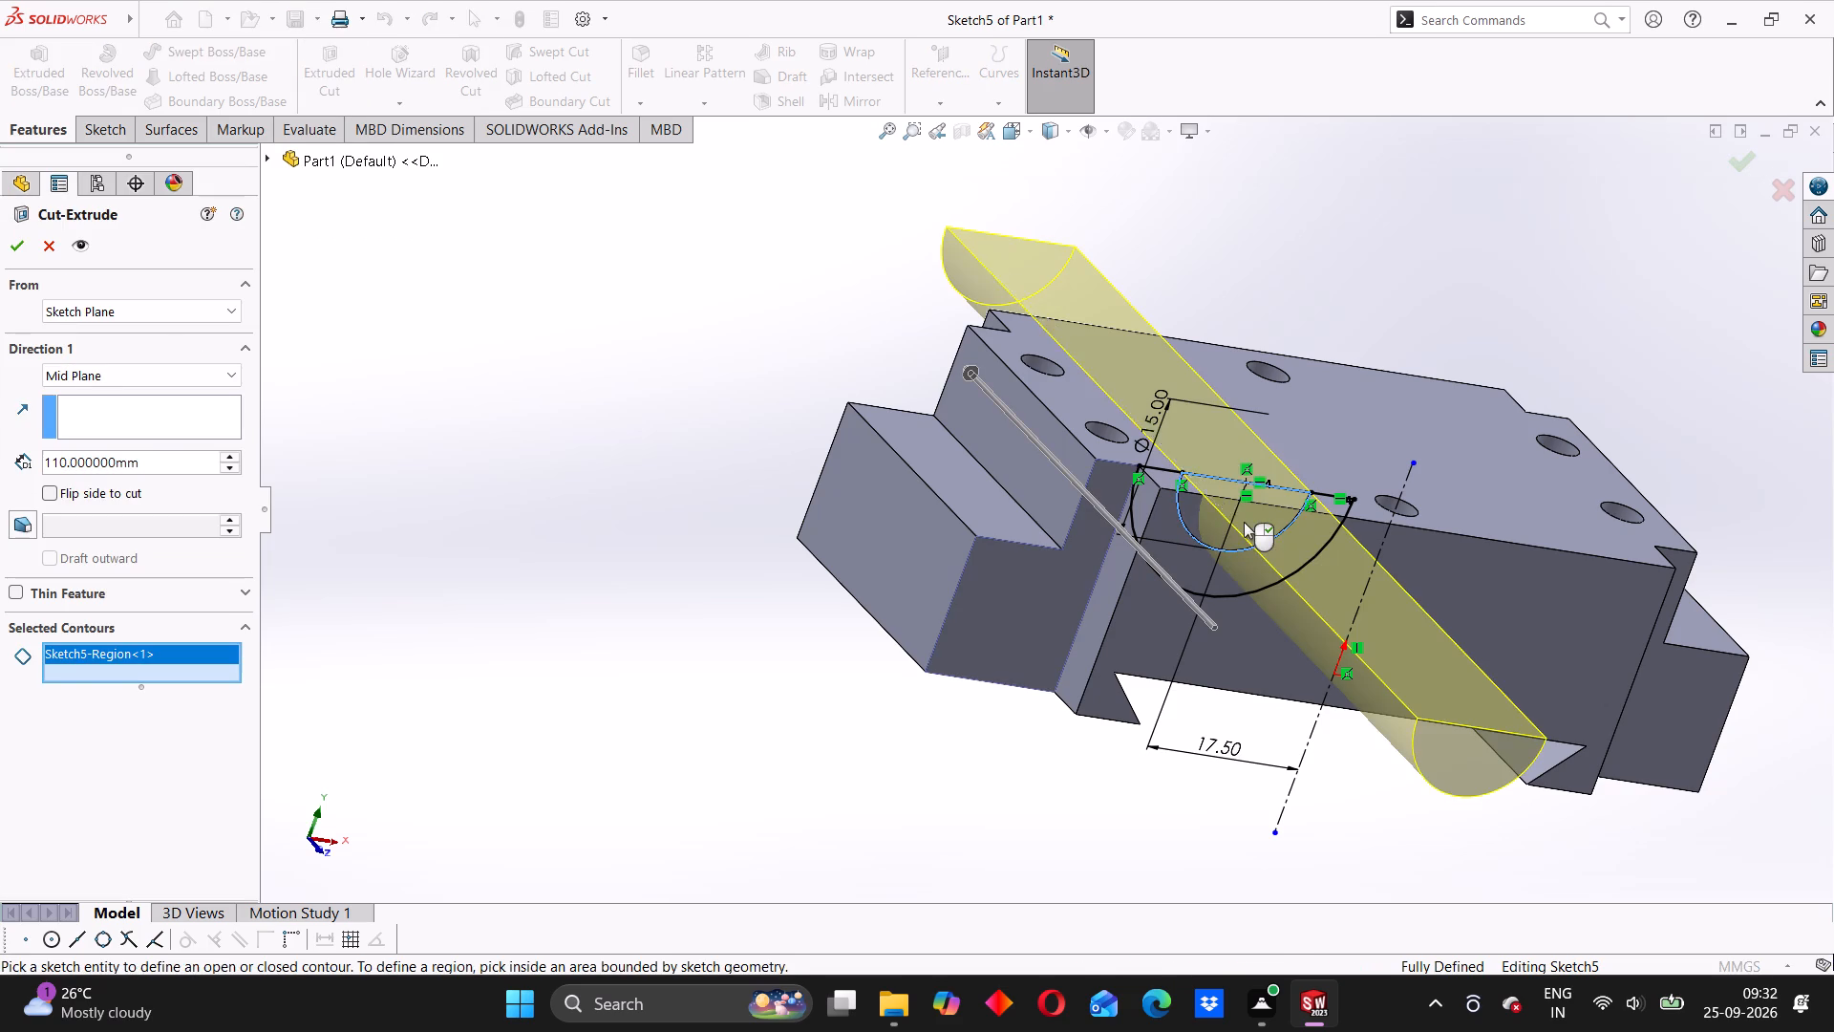
{"action": "middle_click_drag", "start_coordinate": [1081, 817], "coordinate": [1072, 823]}
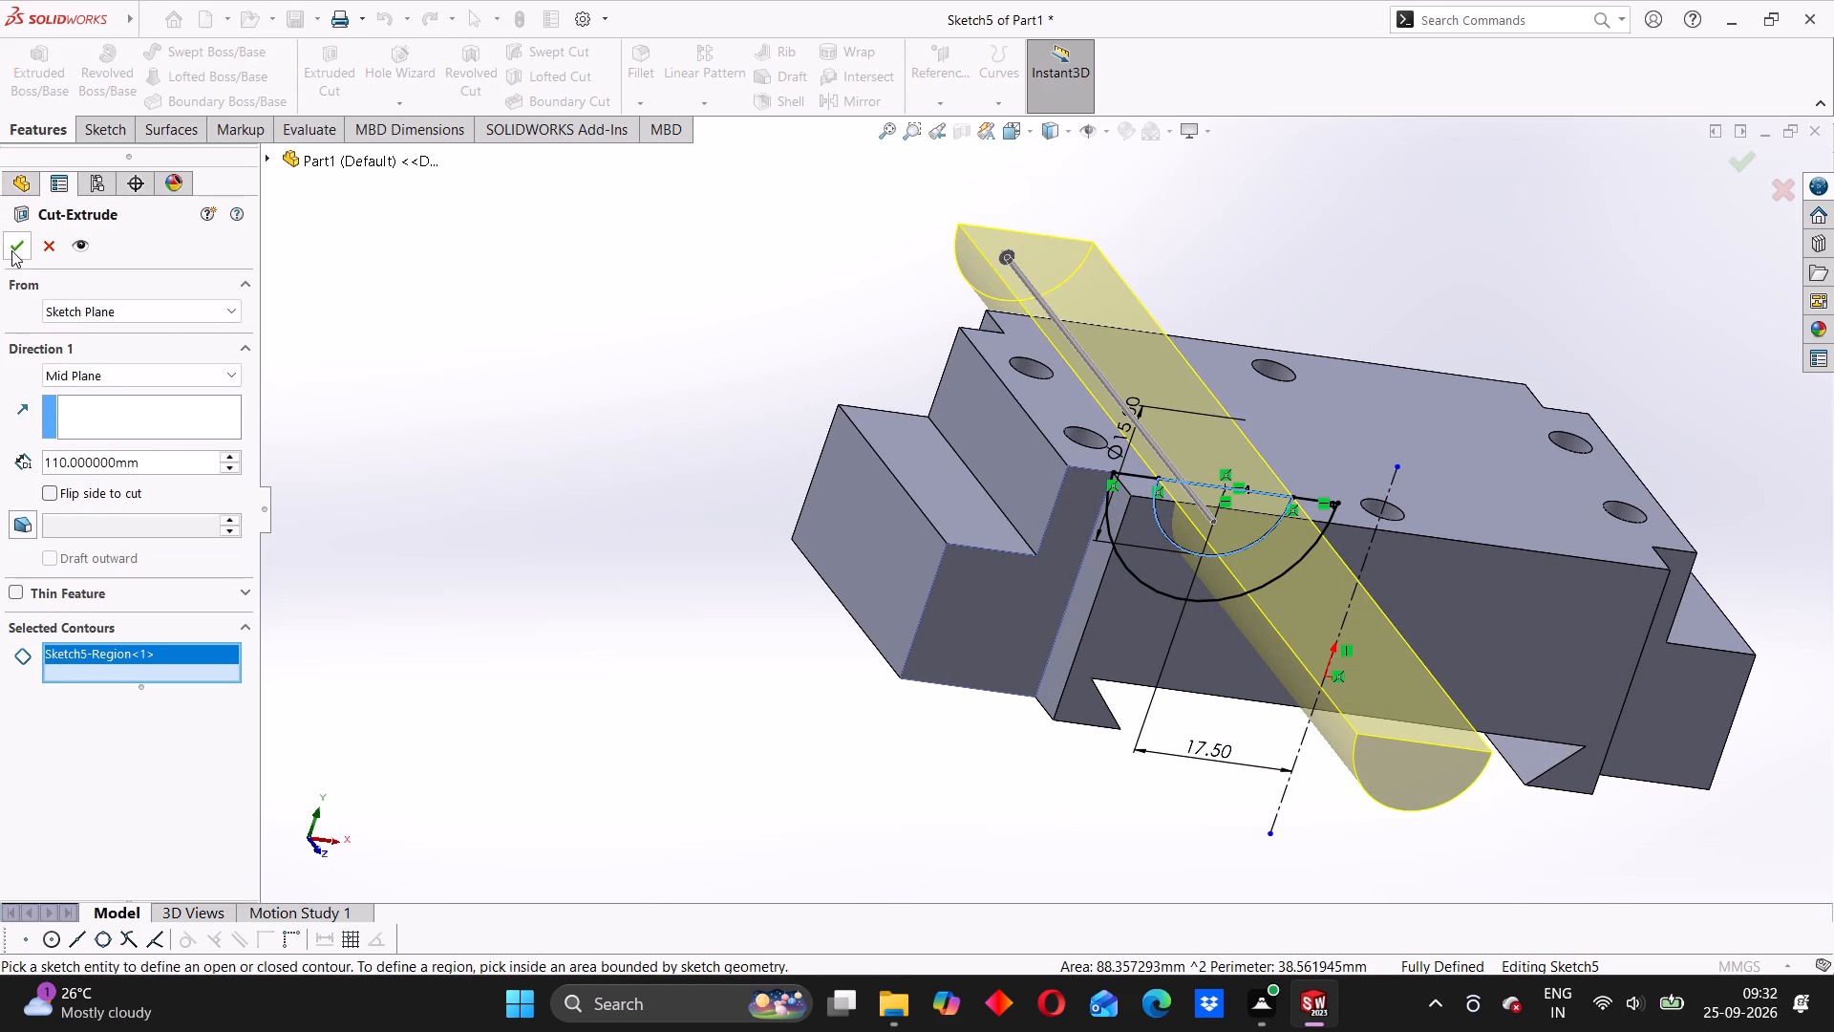
{"action": "left_click", "coordinate": [11, 250]}
{"action": "middle_click_drag", "start_coordinate": [861, 672], "coordinate": [851, 677]}
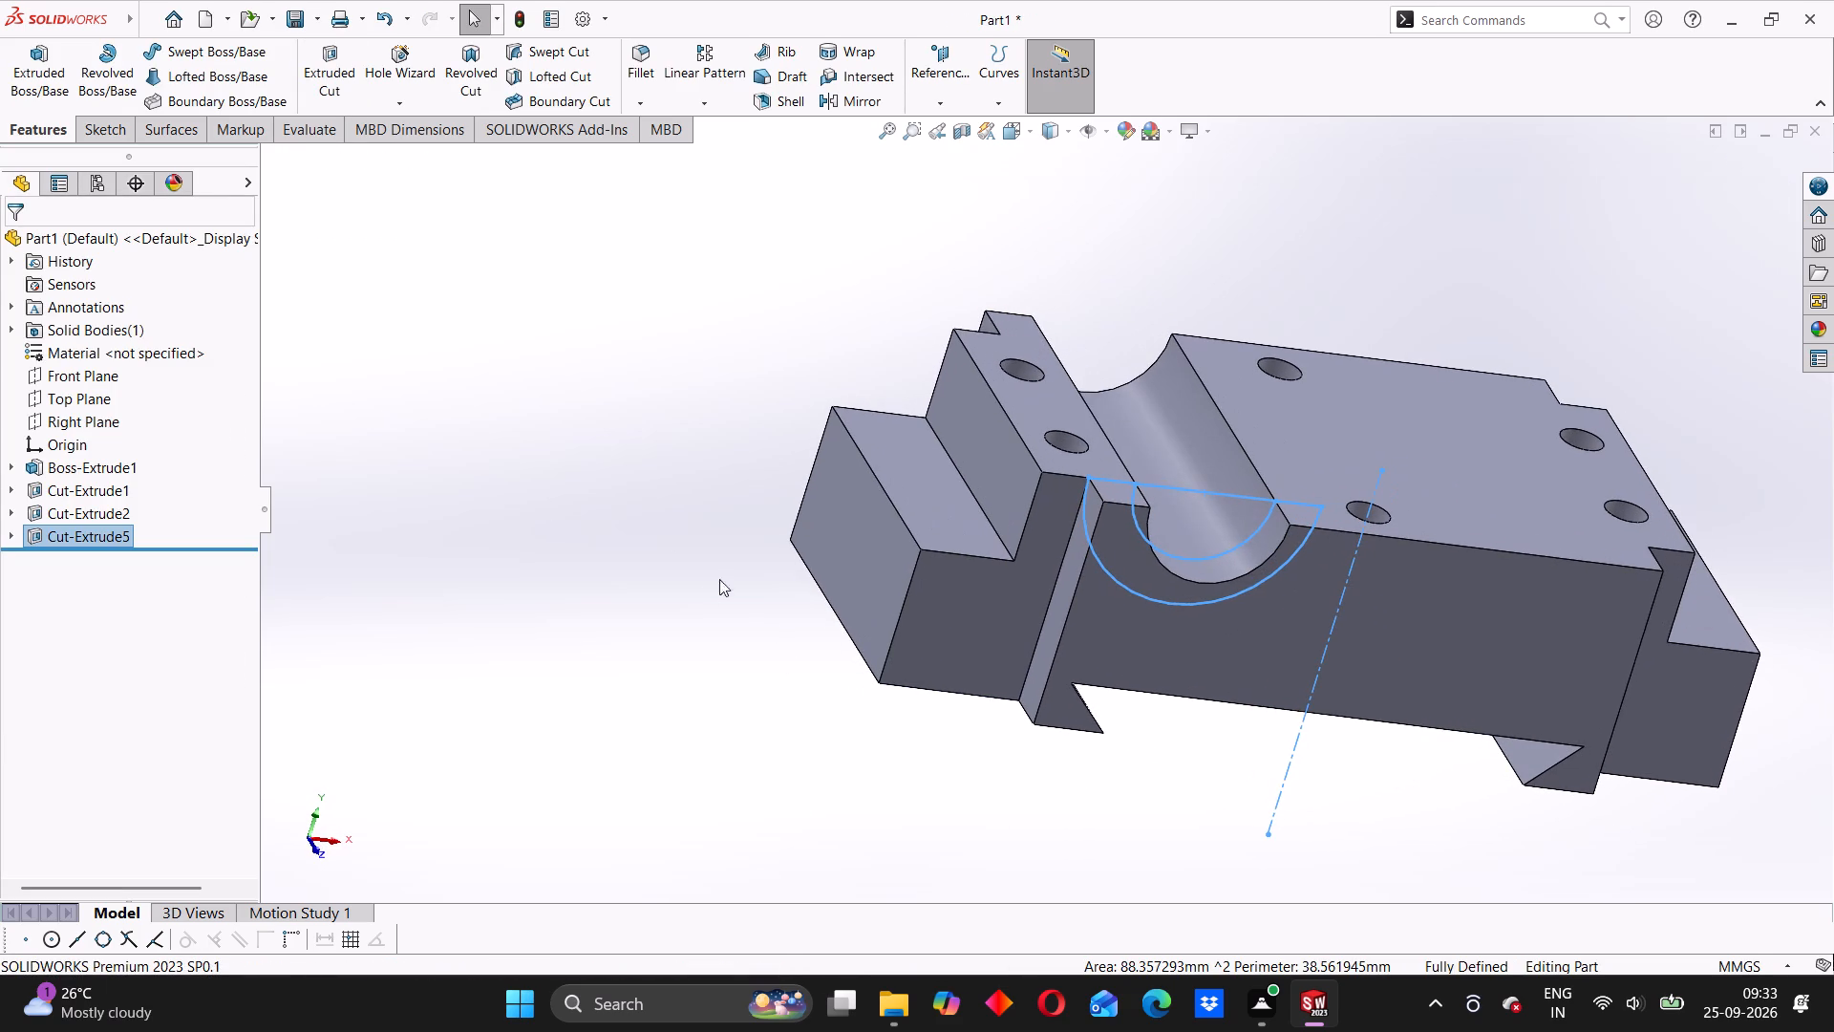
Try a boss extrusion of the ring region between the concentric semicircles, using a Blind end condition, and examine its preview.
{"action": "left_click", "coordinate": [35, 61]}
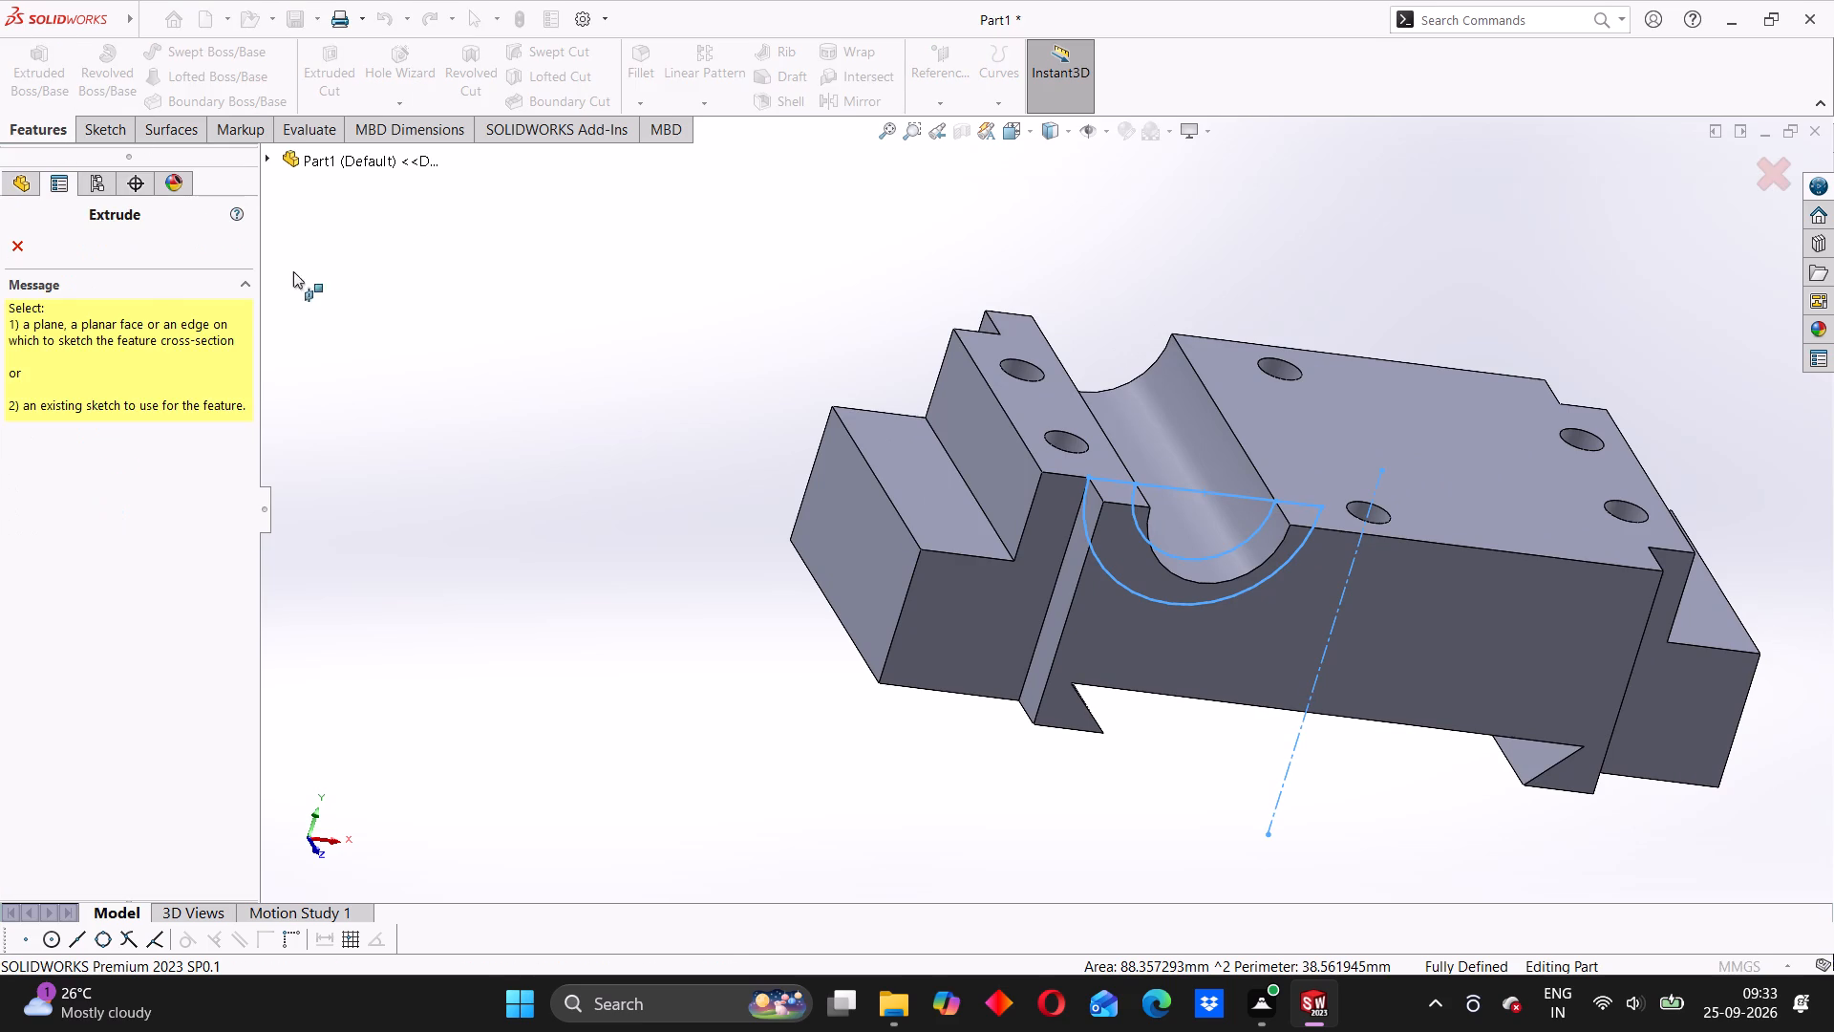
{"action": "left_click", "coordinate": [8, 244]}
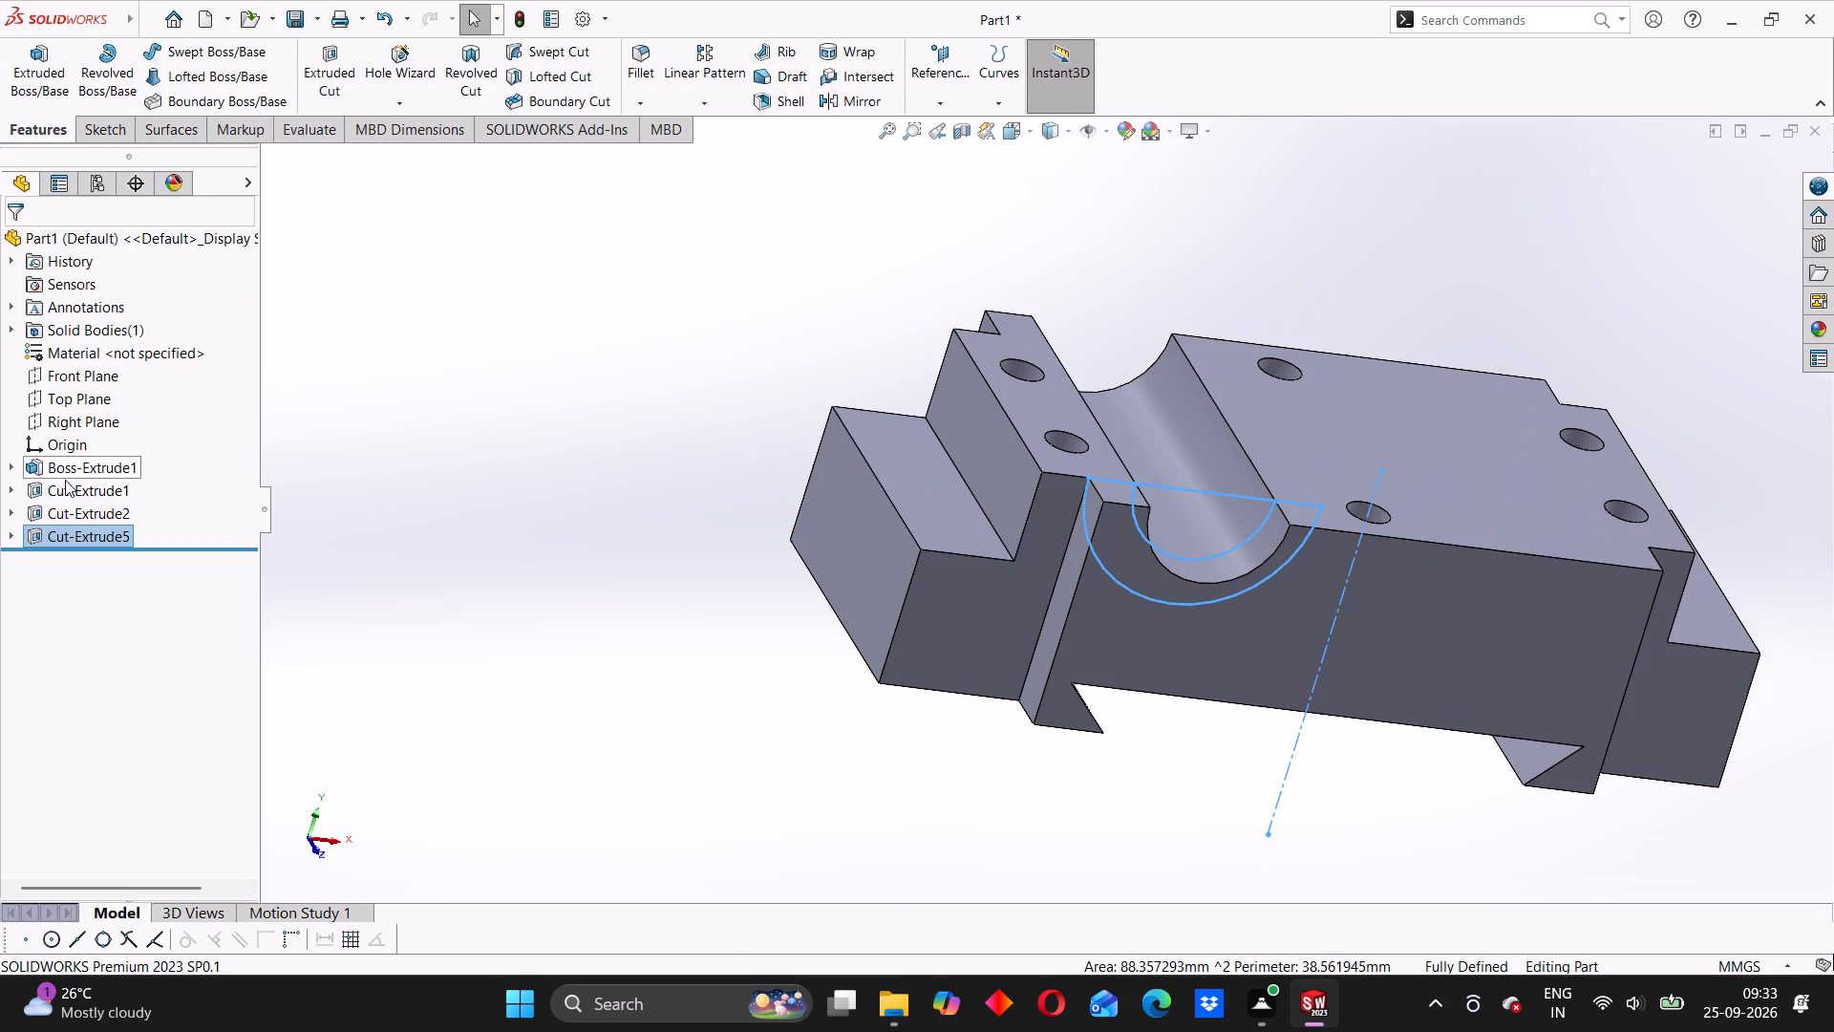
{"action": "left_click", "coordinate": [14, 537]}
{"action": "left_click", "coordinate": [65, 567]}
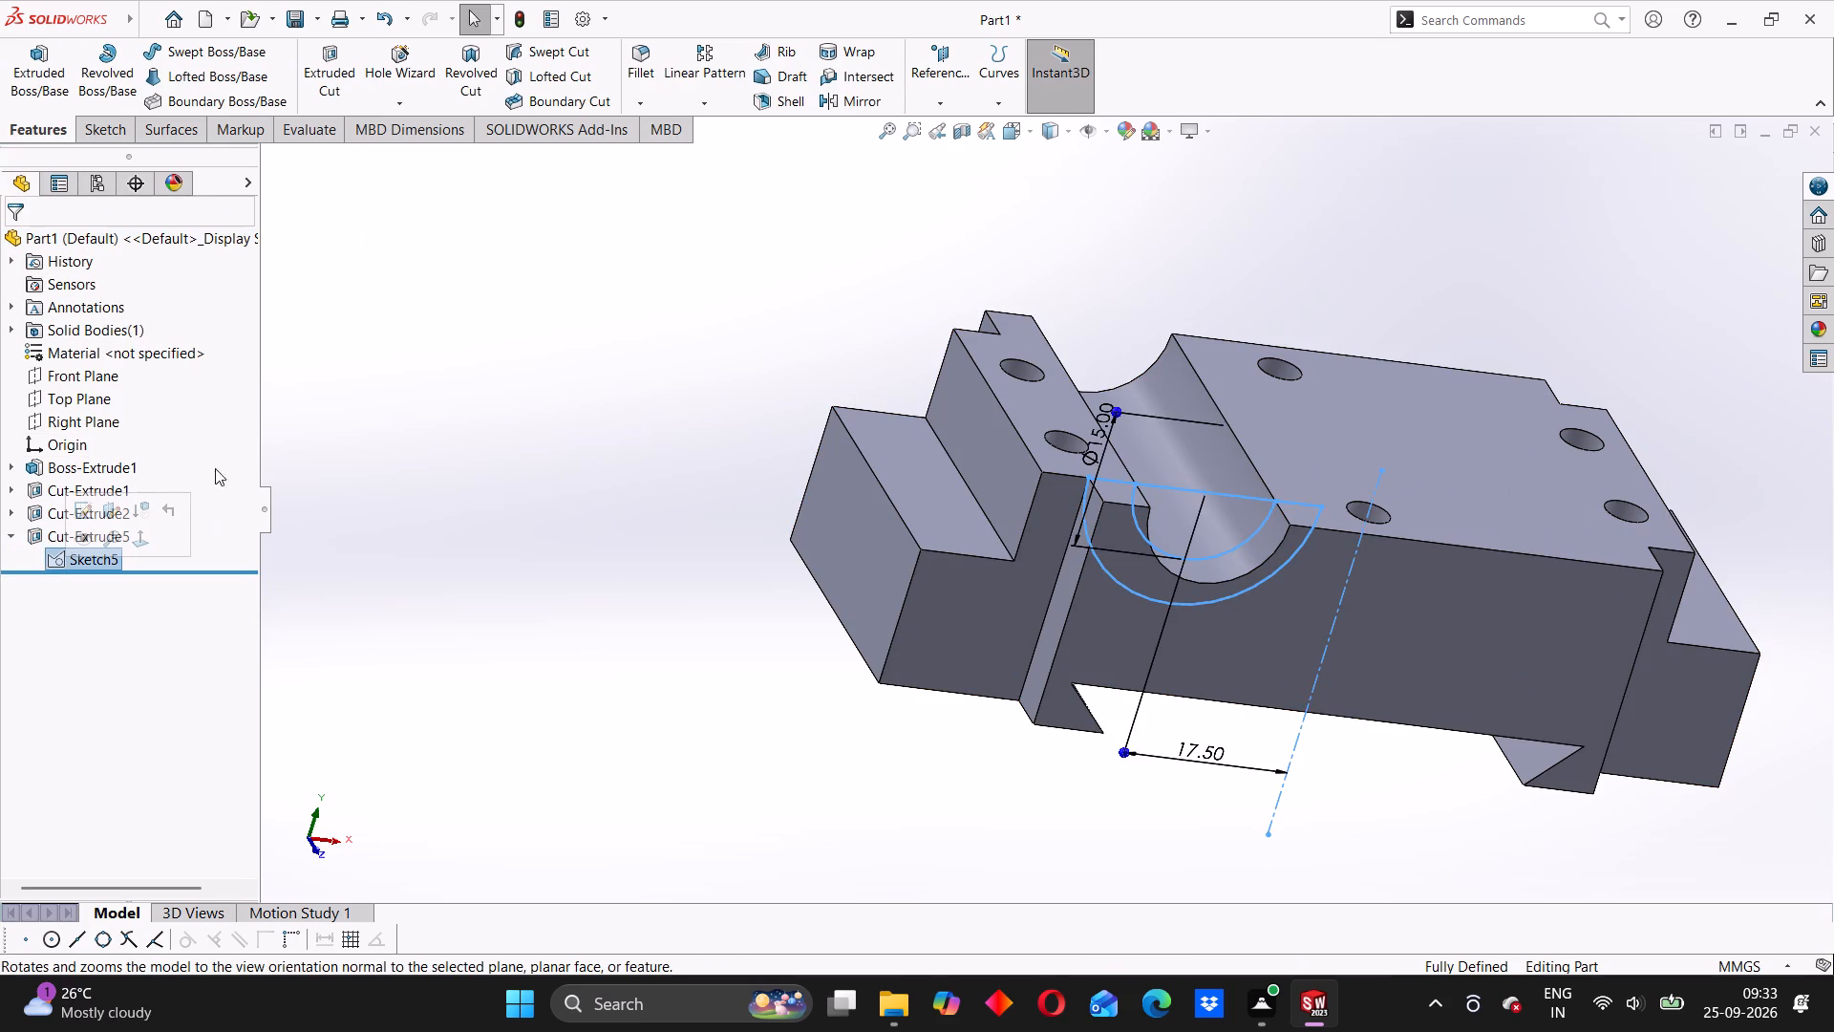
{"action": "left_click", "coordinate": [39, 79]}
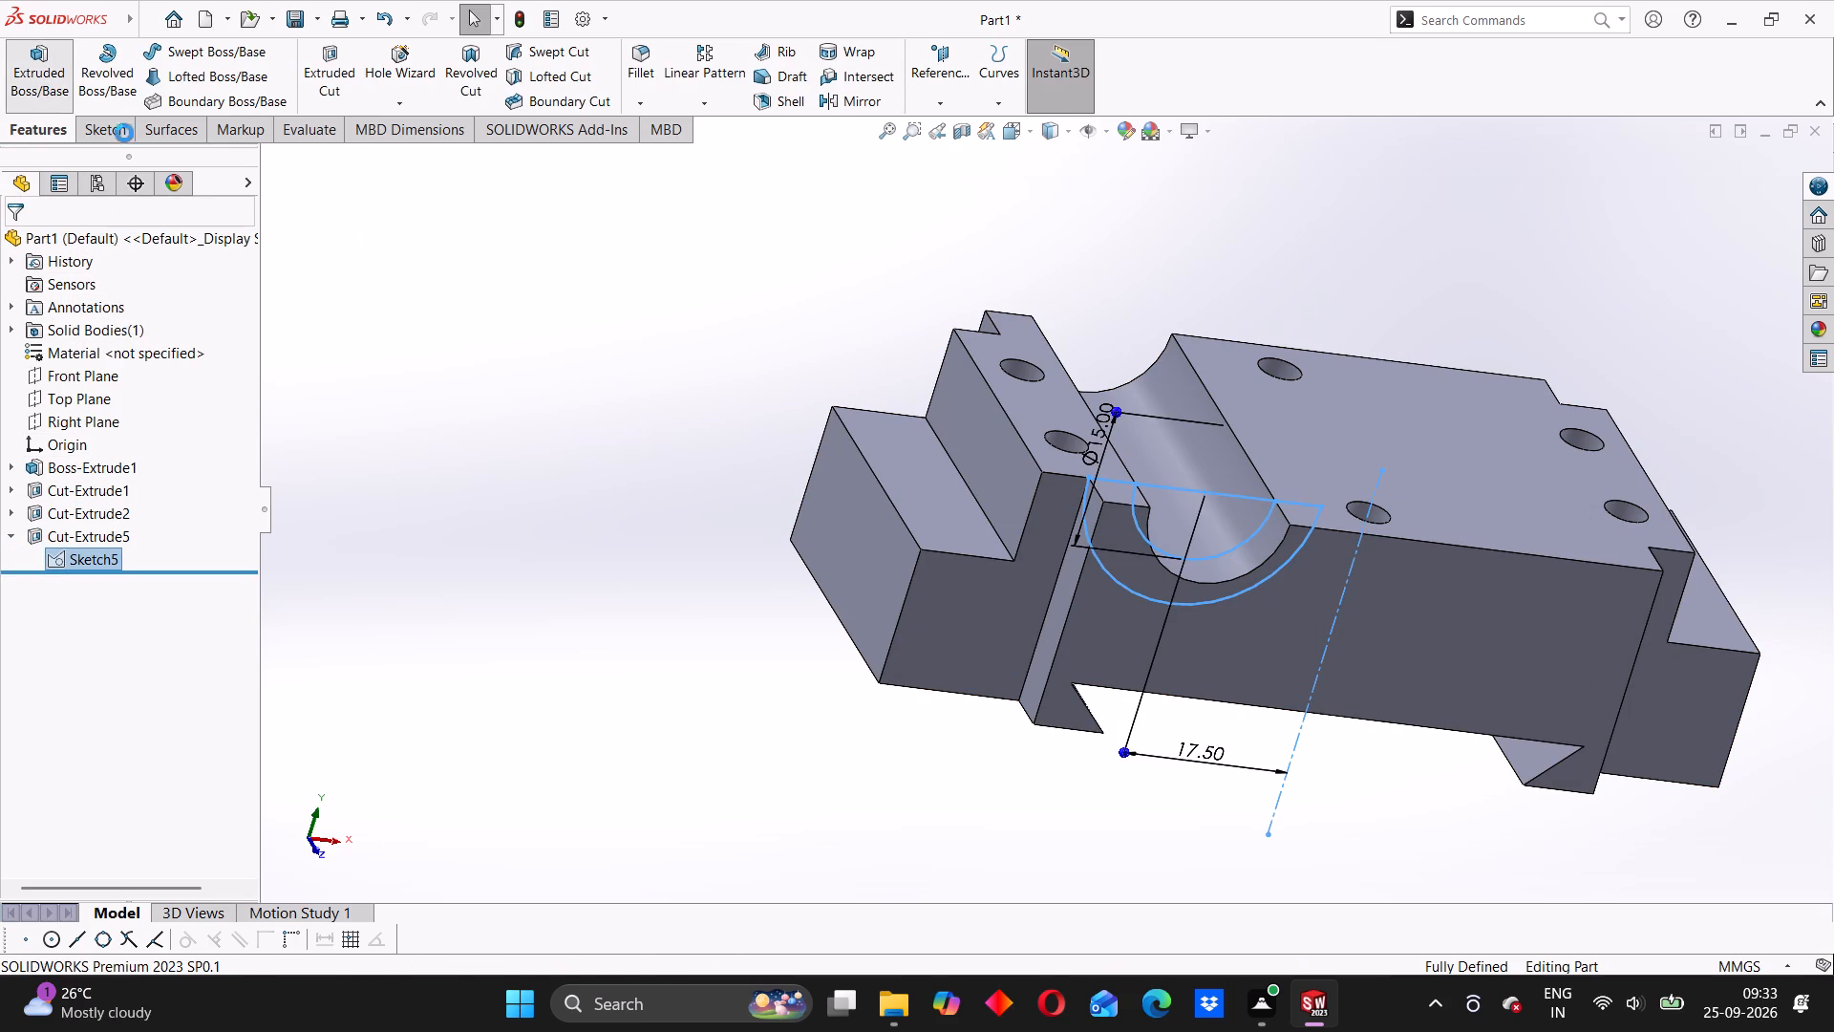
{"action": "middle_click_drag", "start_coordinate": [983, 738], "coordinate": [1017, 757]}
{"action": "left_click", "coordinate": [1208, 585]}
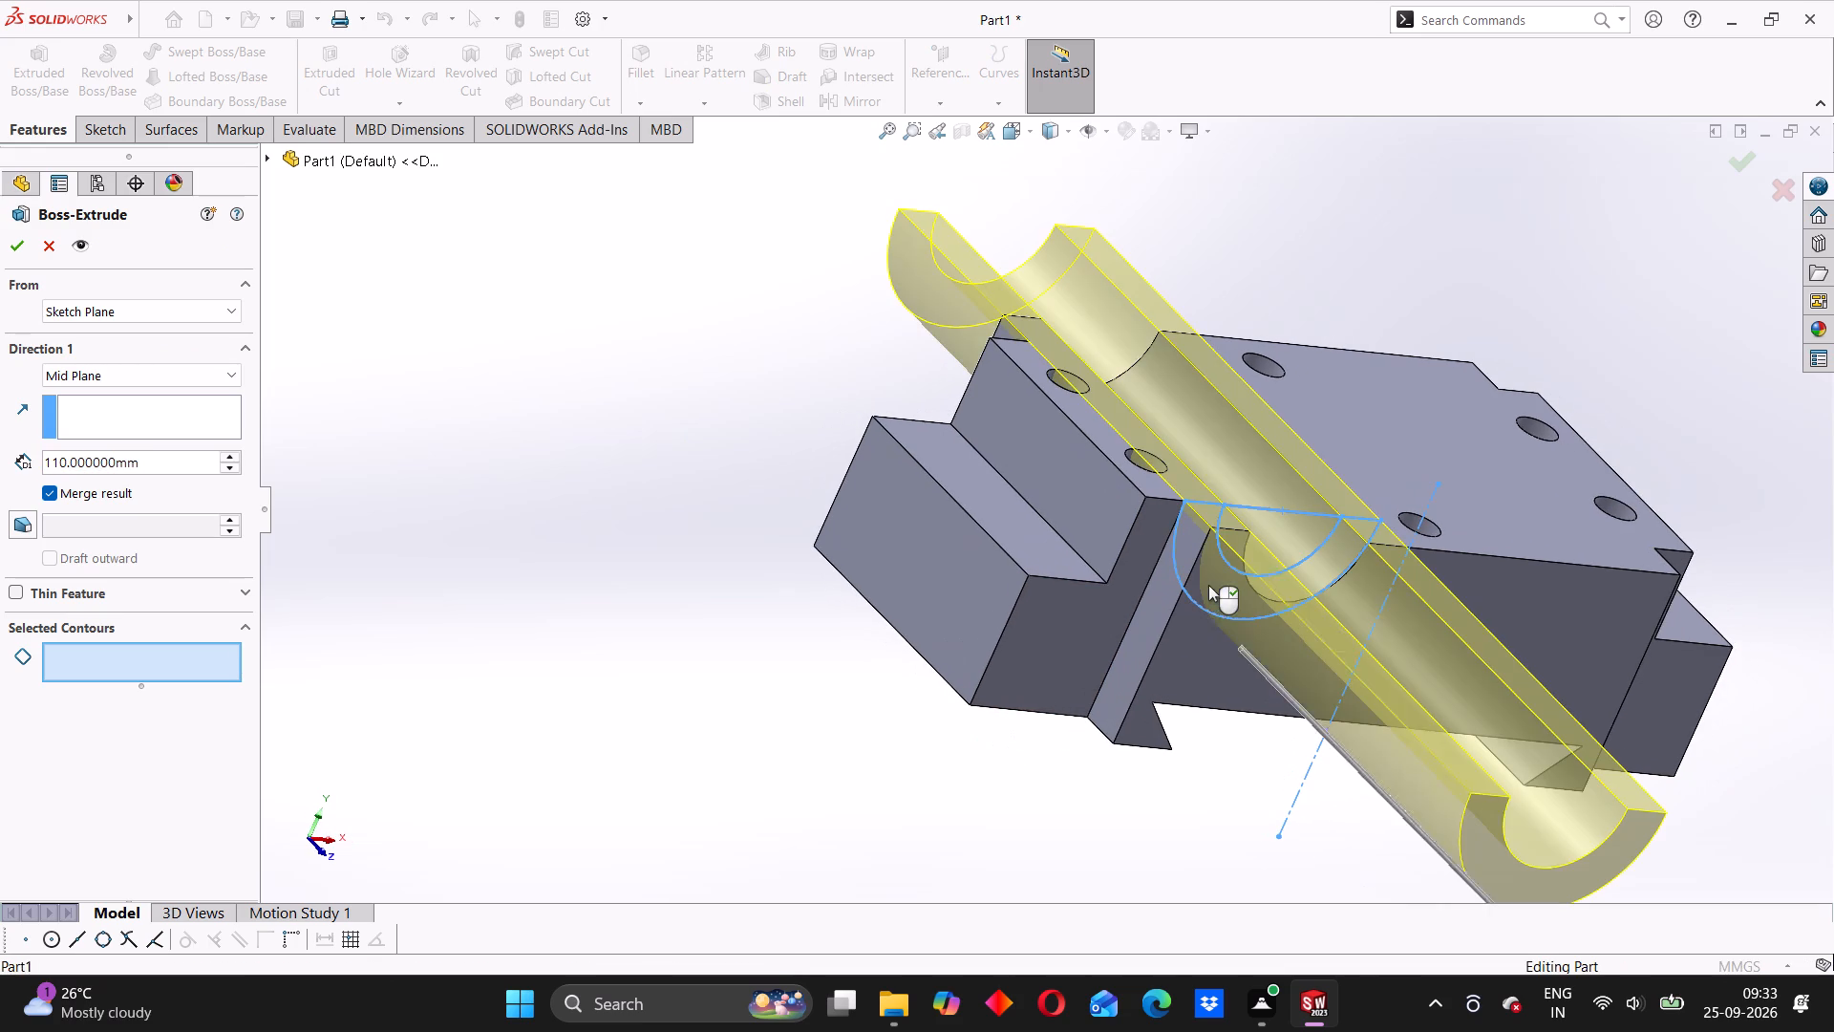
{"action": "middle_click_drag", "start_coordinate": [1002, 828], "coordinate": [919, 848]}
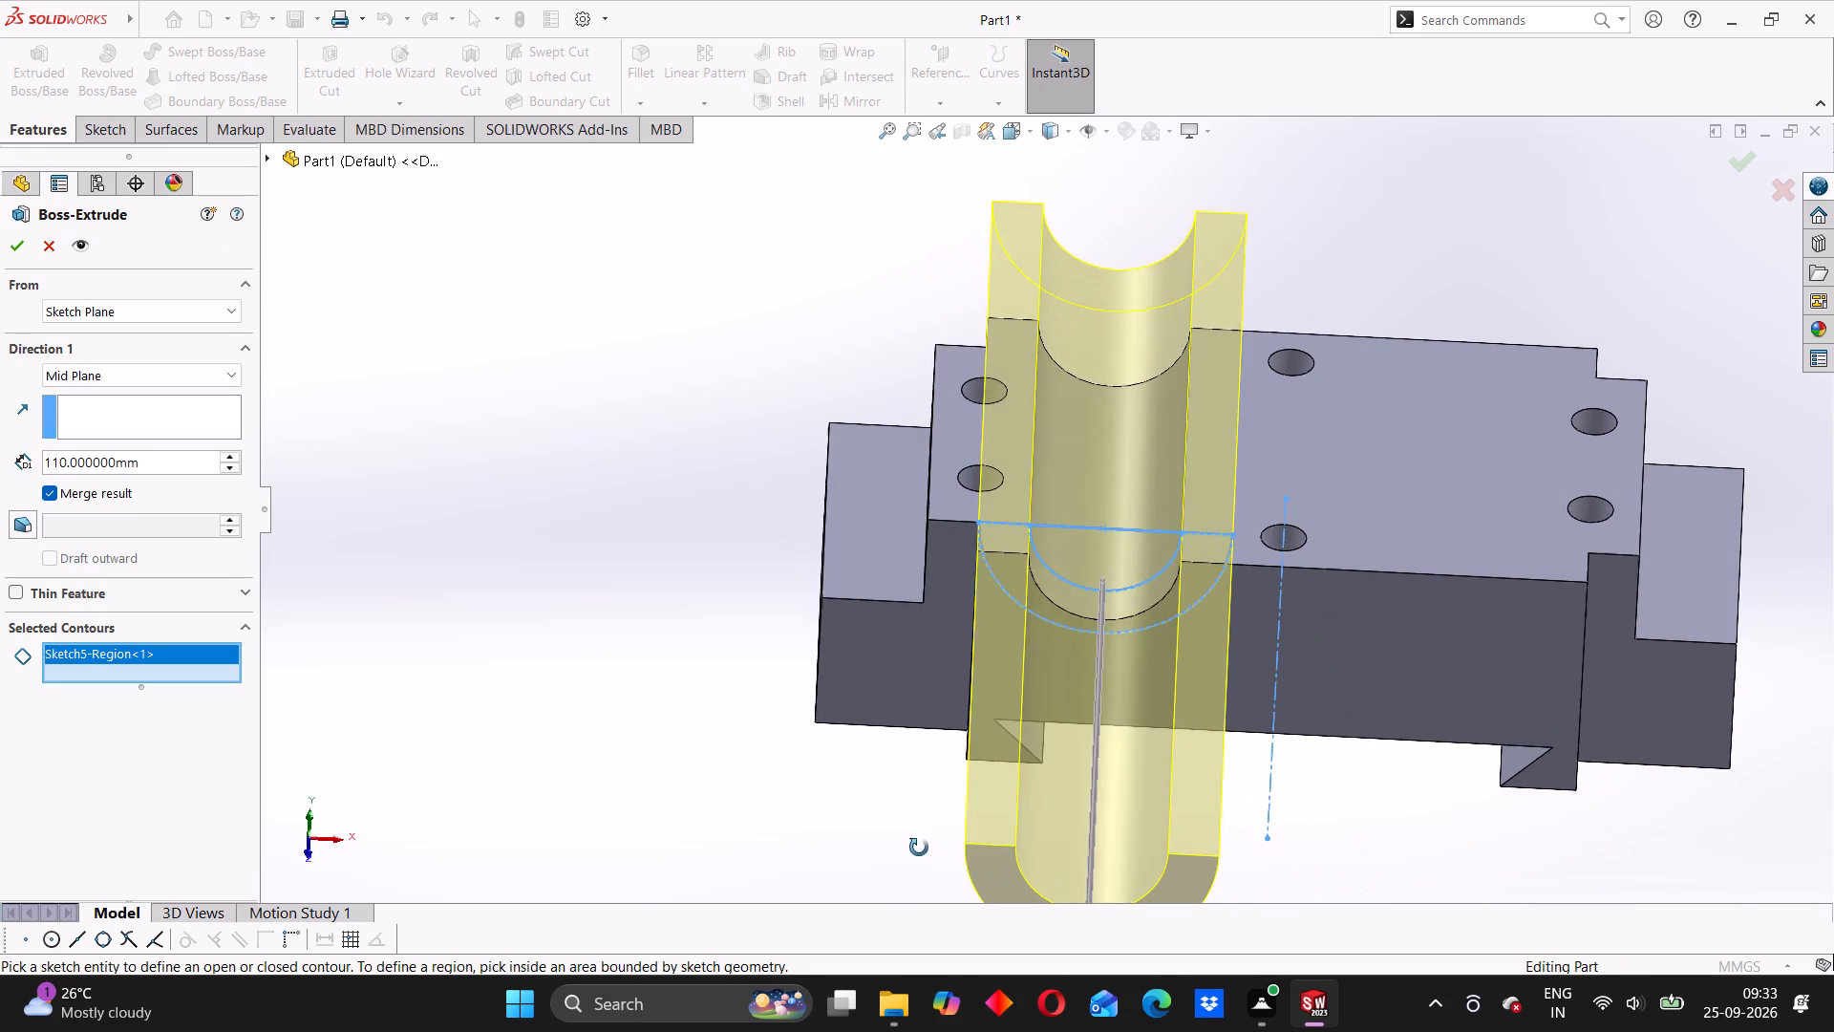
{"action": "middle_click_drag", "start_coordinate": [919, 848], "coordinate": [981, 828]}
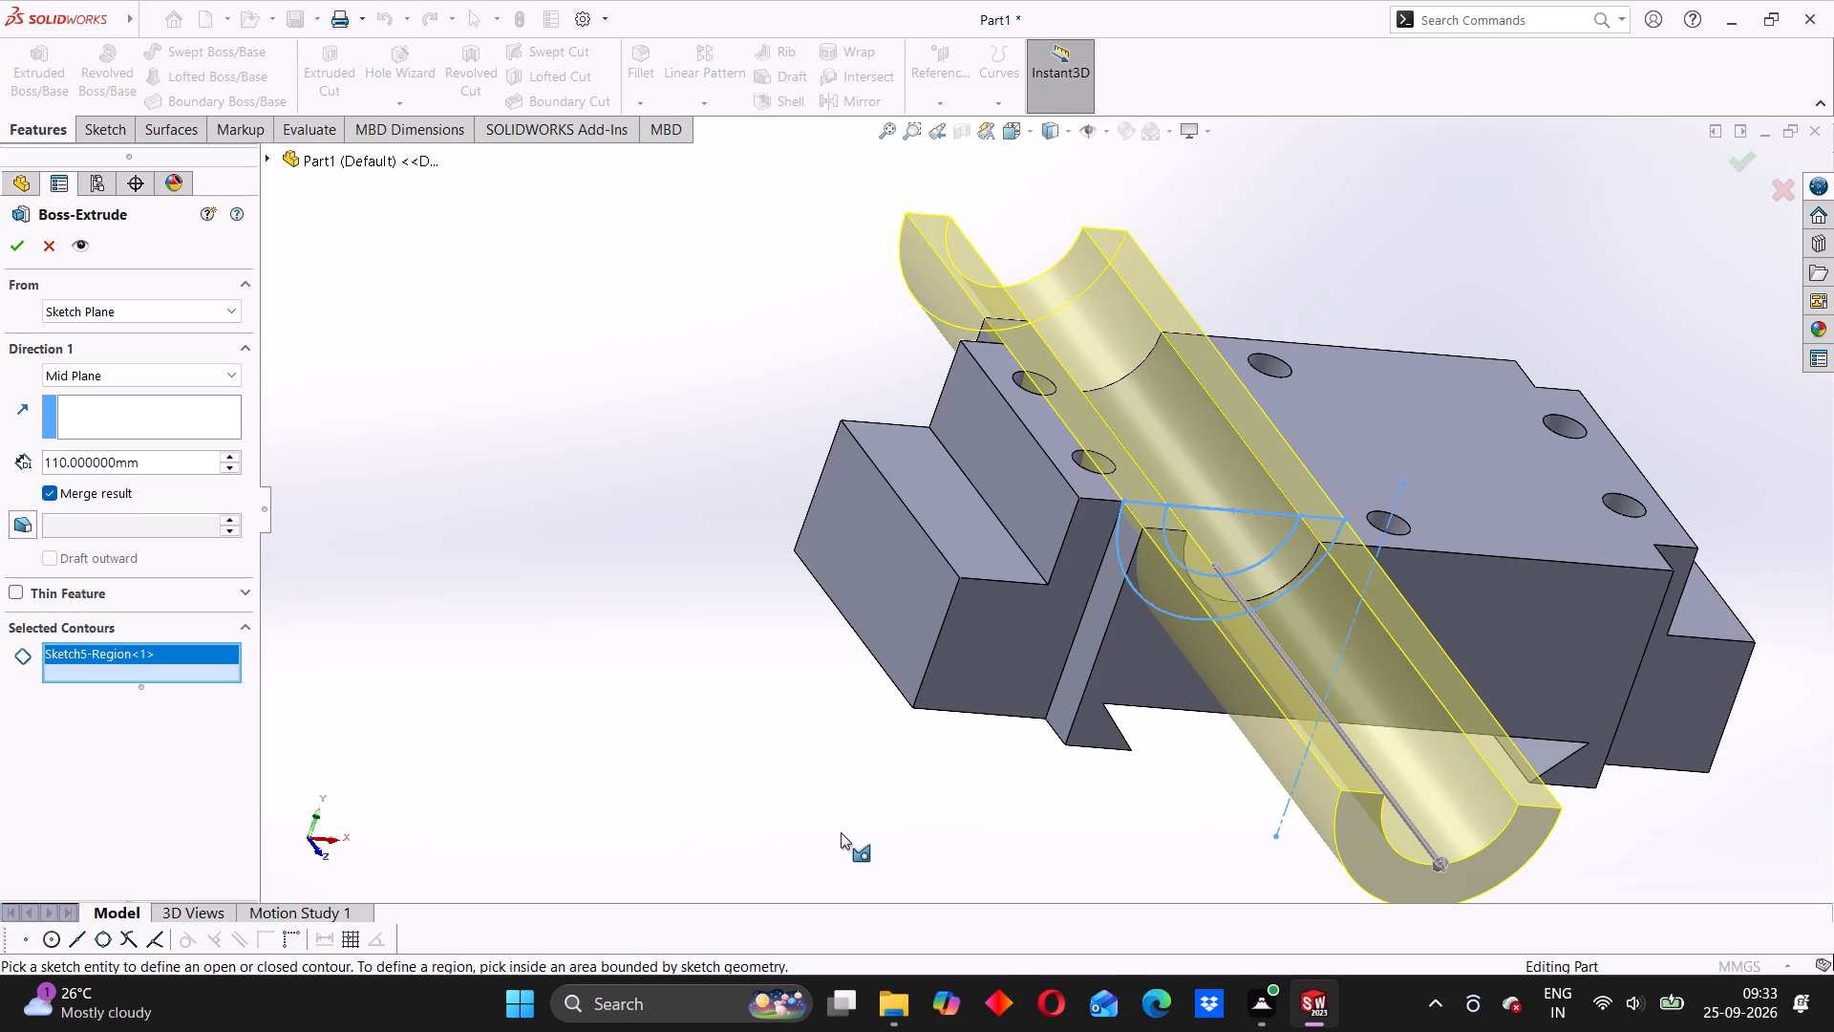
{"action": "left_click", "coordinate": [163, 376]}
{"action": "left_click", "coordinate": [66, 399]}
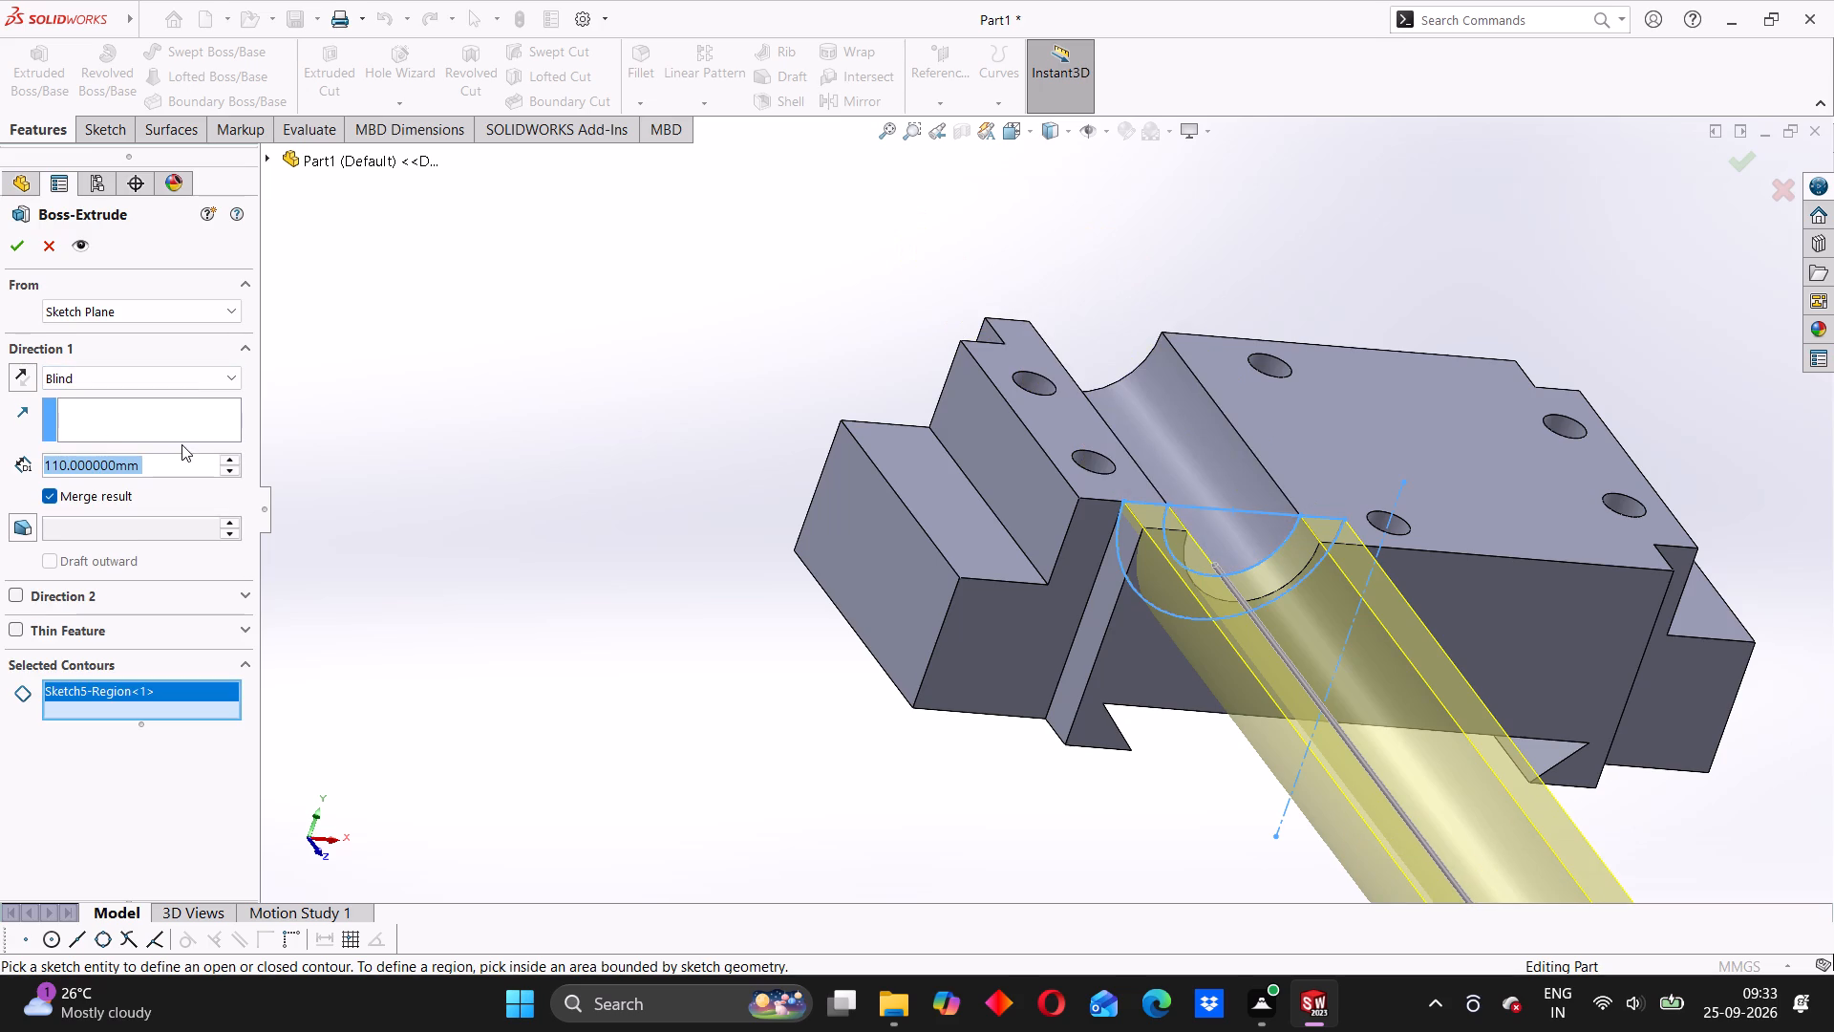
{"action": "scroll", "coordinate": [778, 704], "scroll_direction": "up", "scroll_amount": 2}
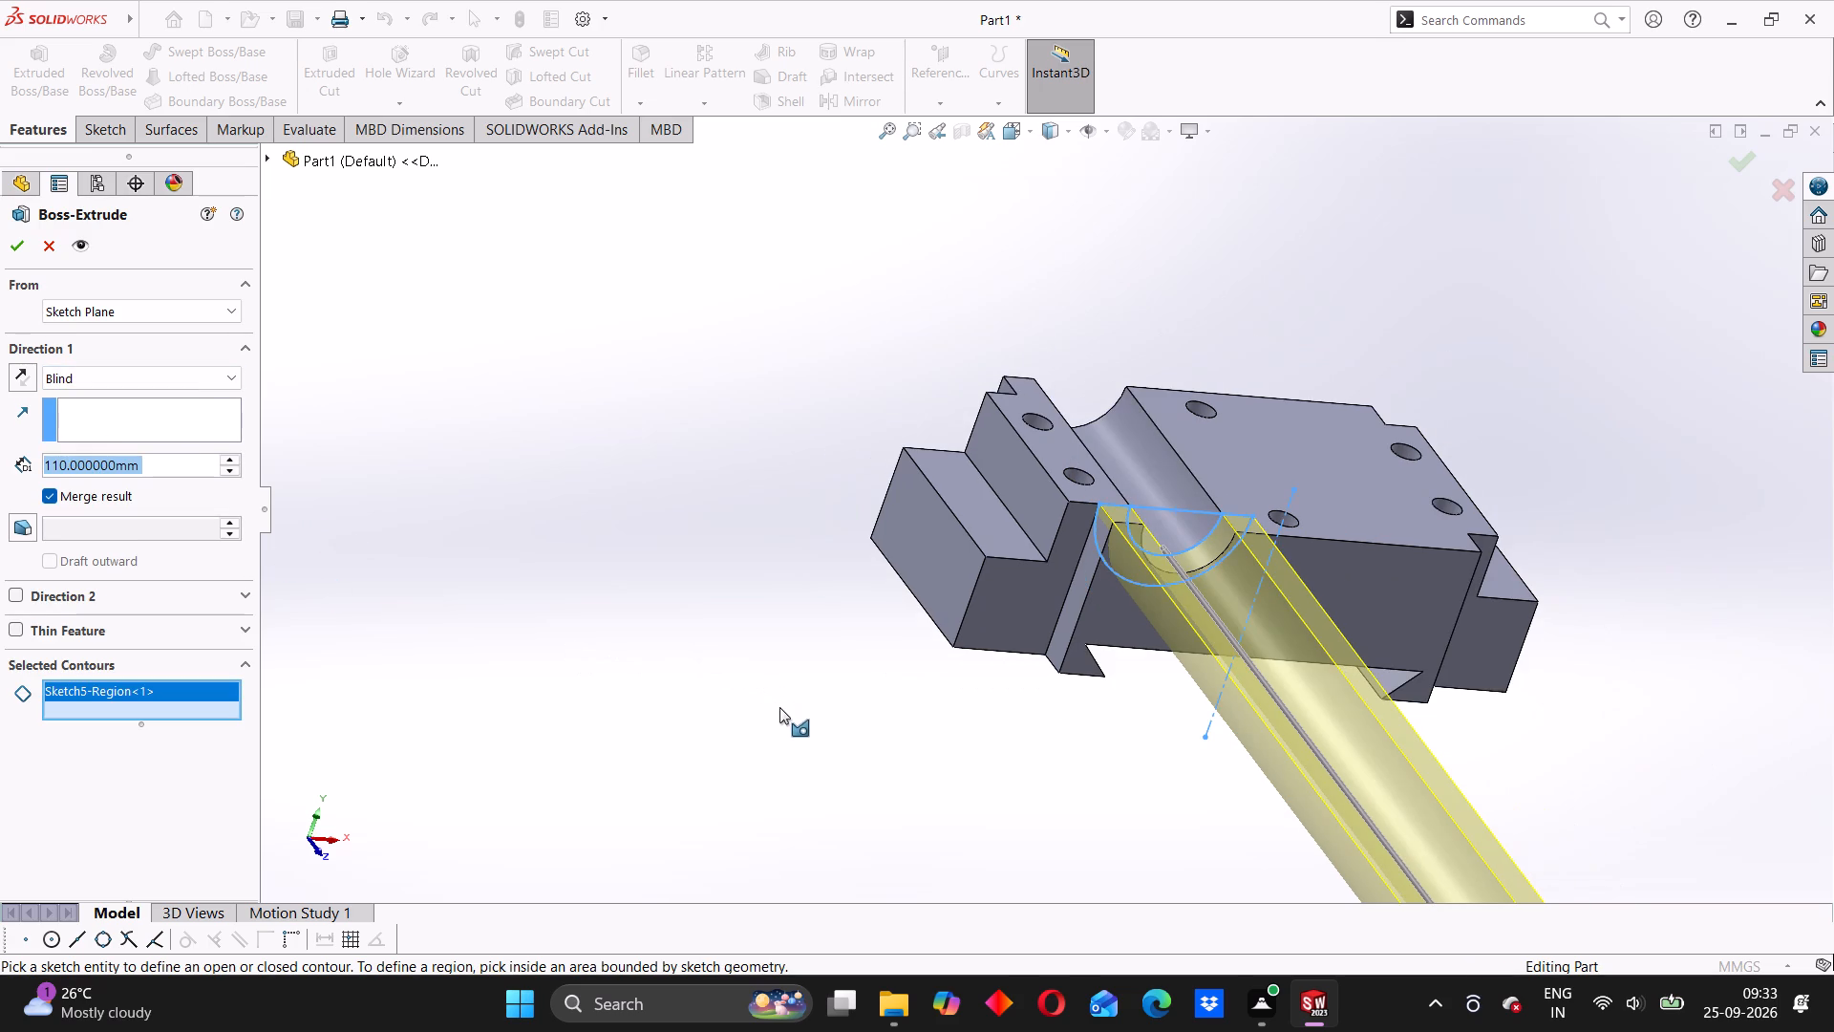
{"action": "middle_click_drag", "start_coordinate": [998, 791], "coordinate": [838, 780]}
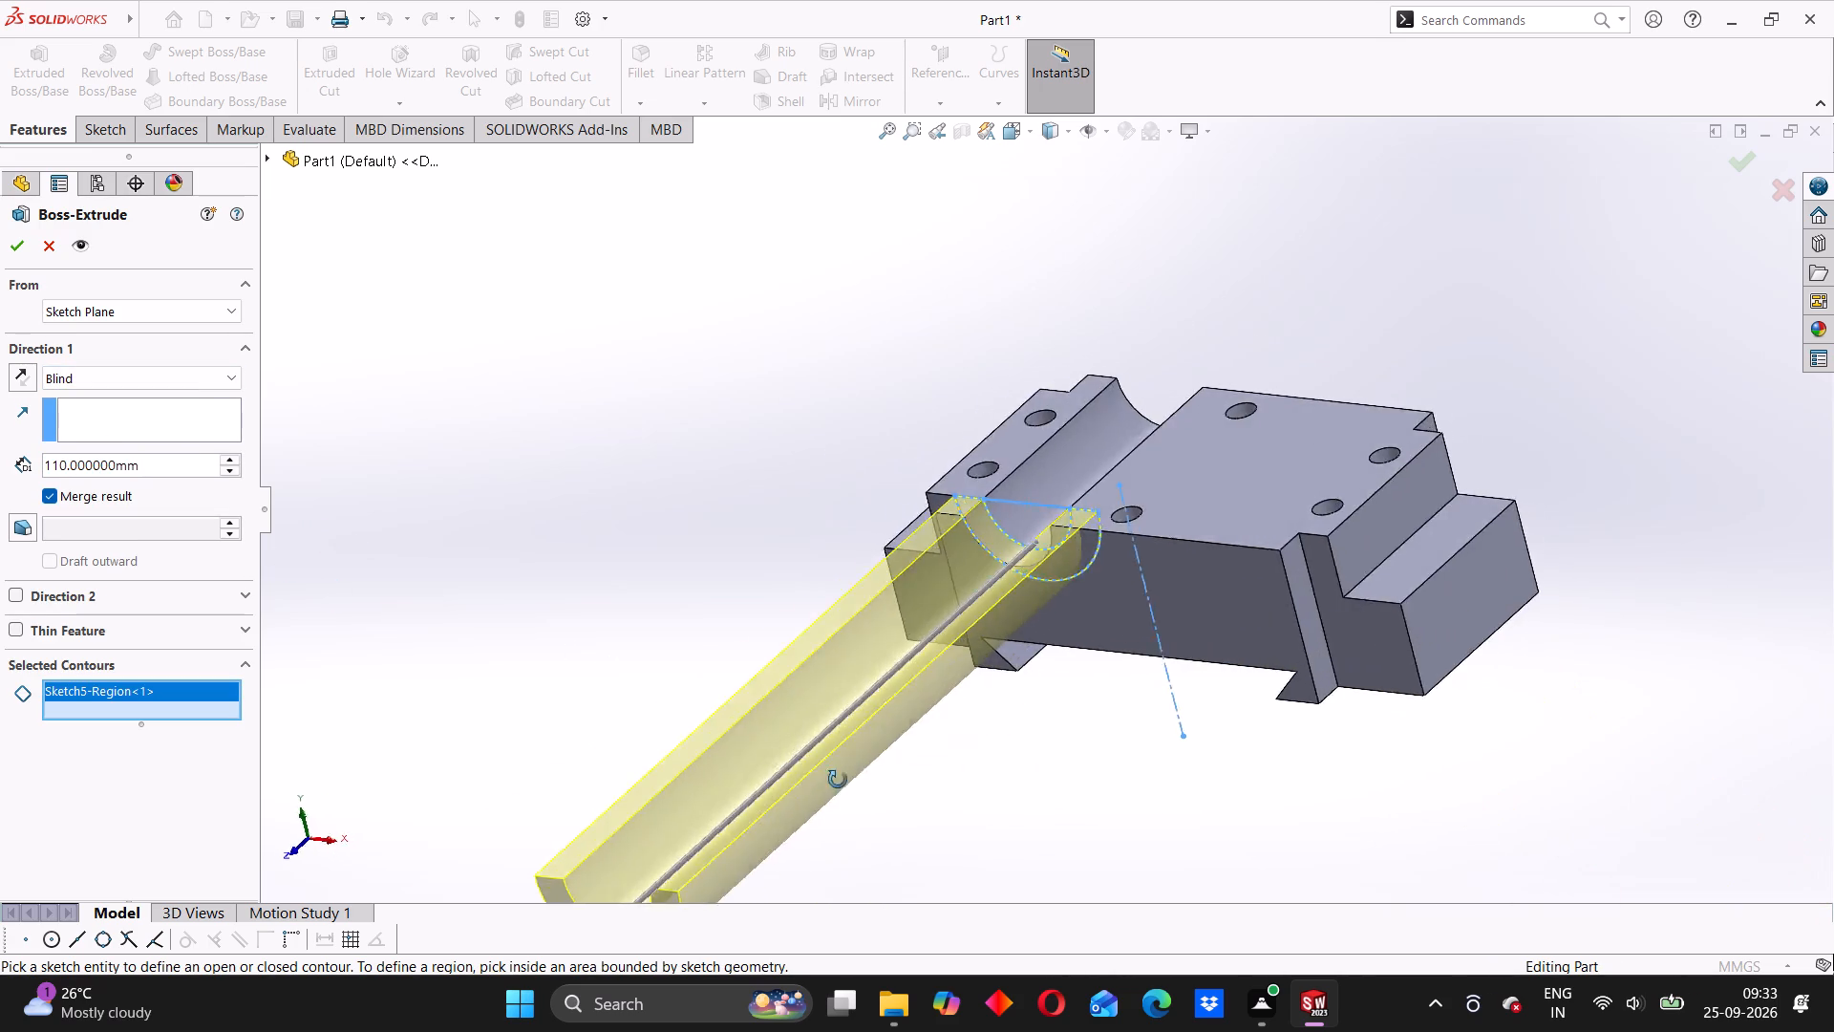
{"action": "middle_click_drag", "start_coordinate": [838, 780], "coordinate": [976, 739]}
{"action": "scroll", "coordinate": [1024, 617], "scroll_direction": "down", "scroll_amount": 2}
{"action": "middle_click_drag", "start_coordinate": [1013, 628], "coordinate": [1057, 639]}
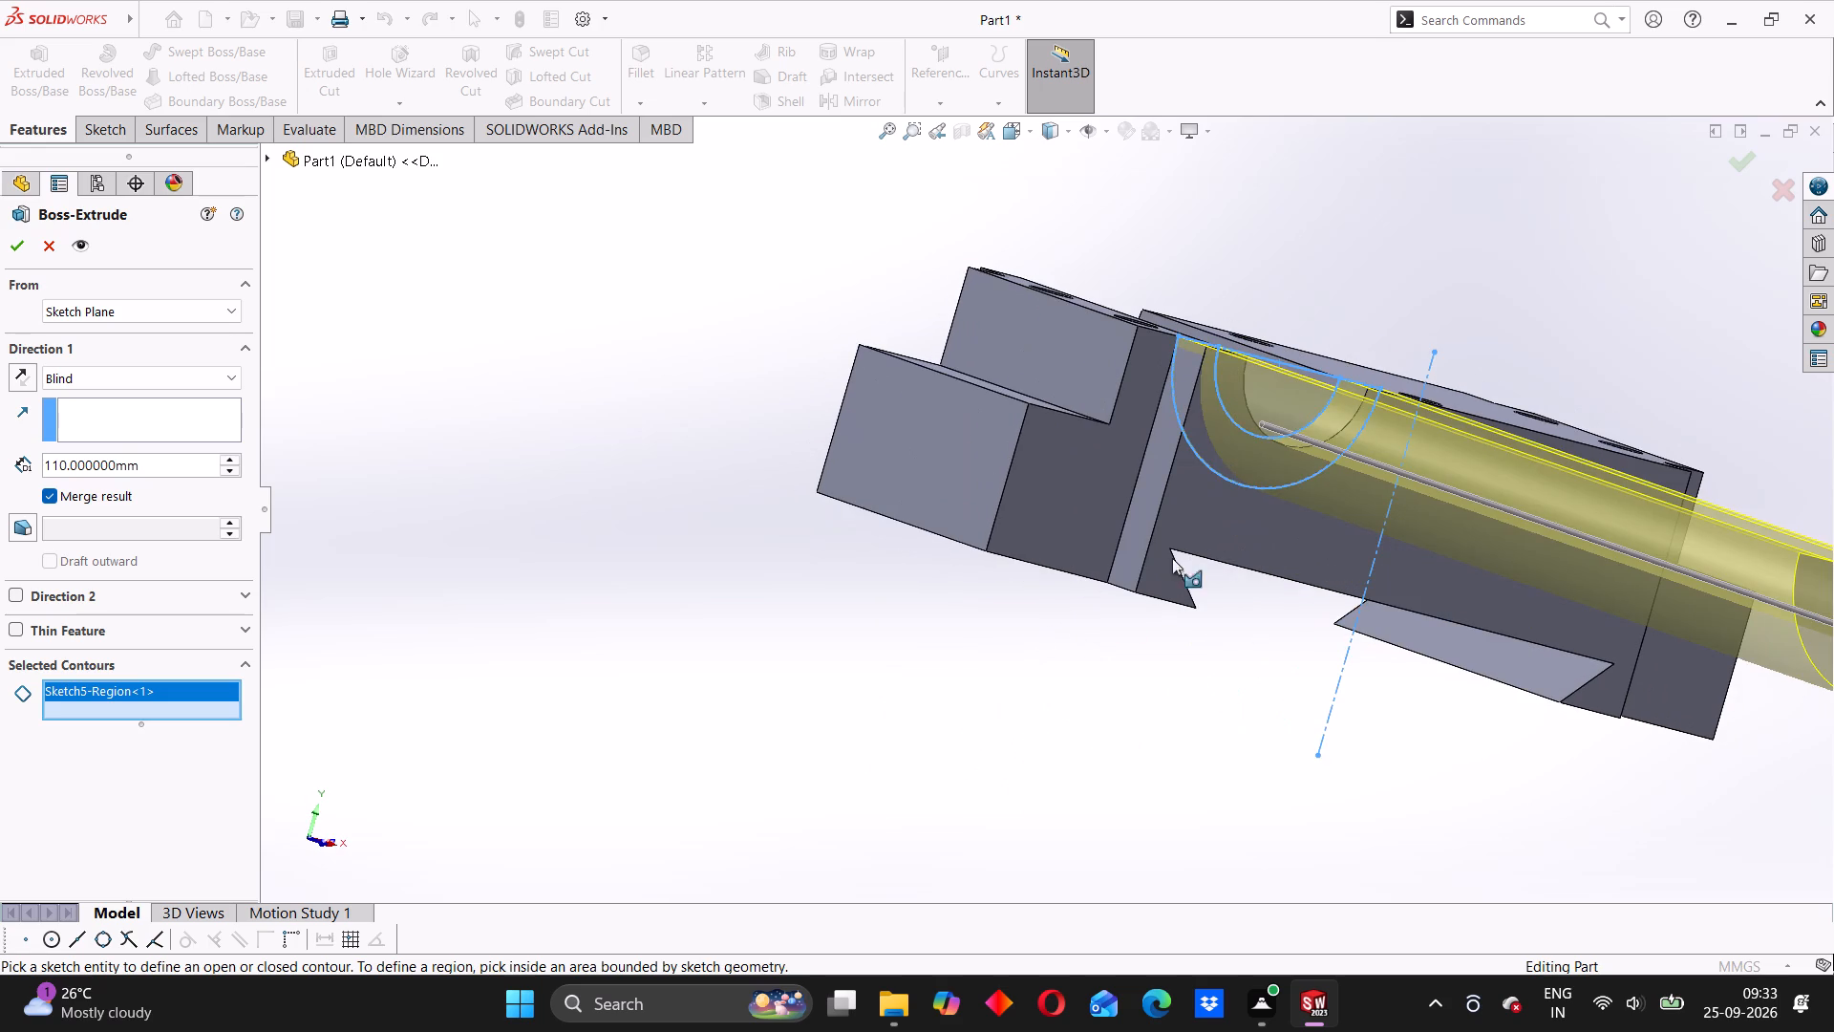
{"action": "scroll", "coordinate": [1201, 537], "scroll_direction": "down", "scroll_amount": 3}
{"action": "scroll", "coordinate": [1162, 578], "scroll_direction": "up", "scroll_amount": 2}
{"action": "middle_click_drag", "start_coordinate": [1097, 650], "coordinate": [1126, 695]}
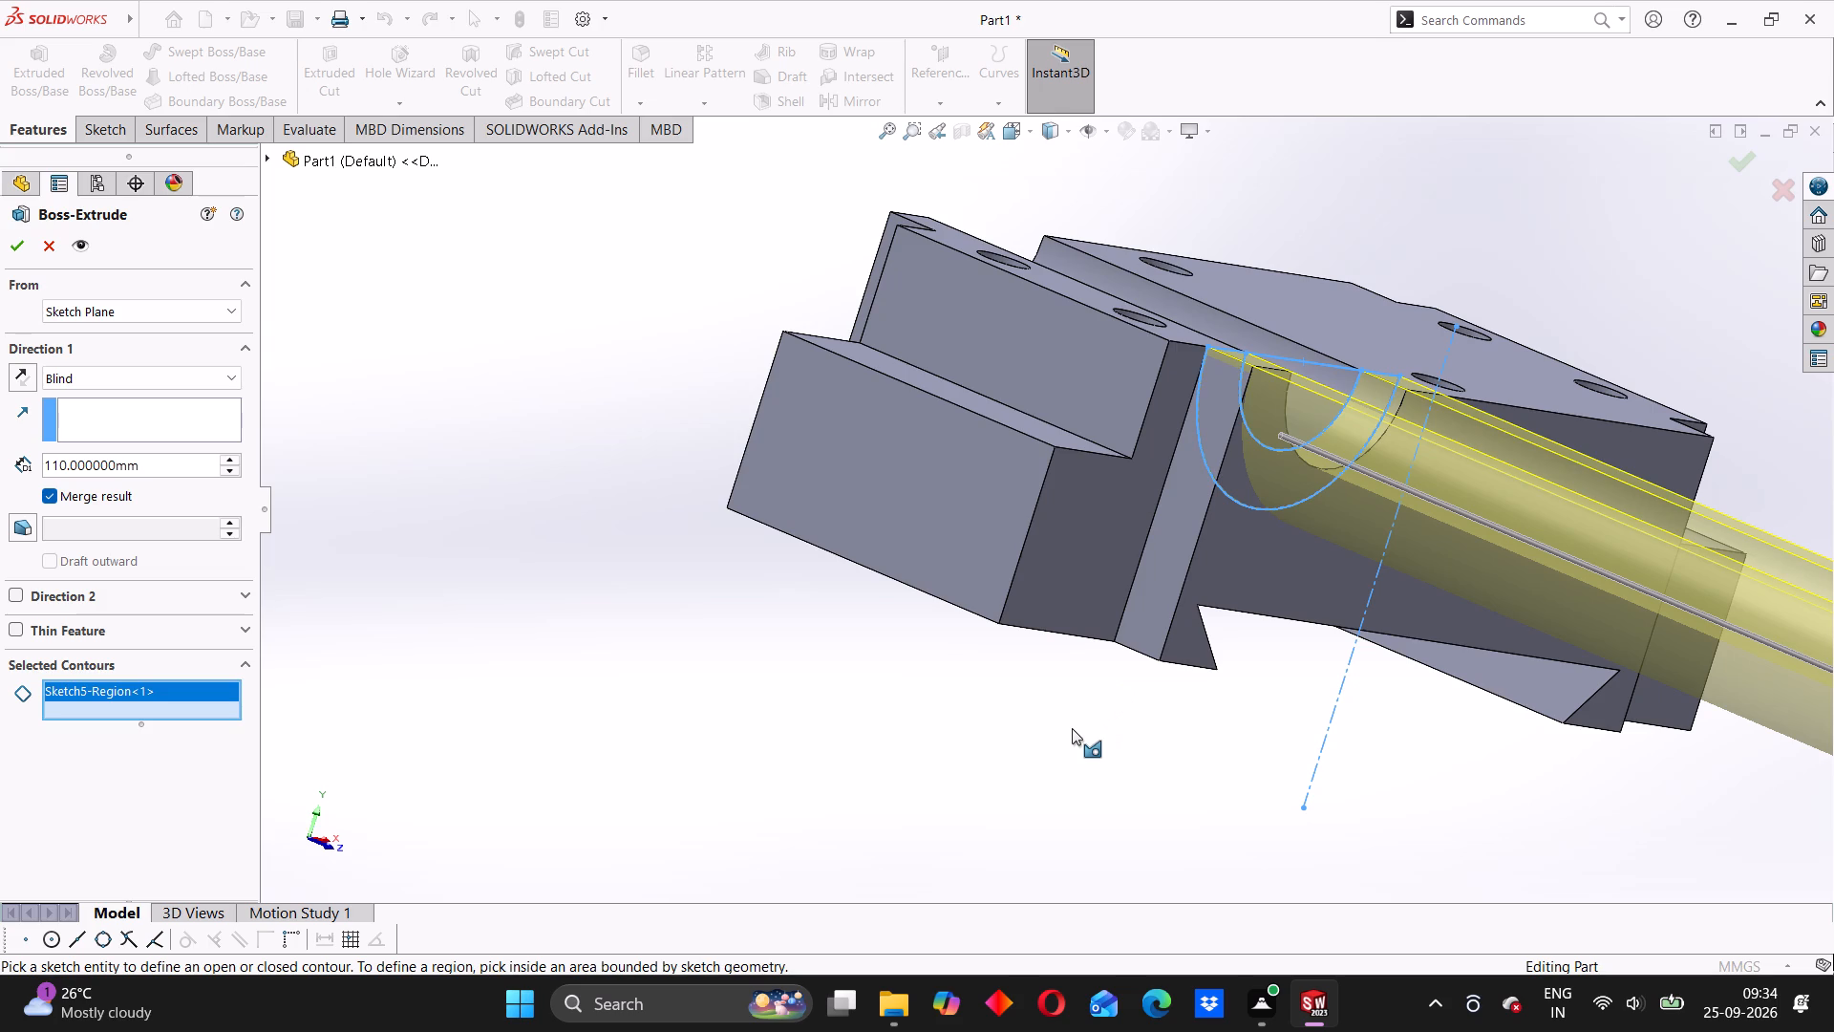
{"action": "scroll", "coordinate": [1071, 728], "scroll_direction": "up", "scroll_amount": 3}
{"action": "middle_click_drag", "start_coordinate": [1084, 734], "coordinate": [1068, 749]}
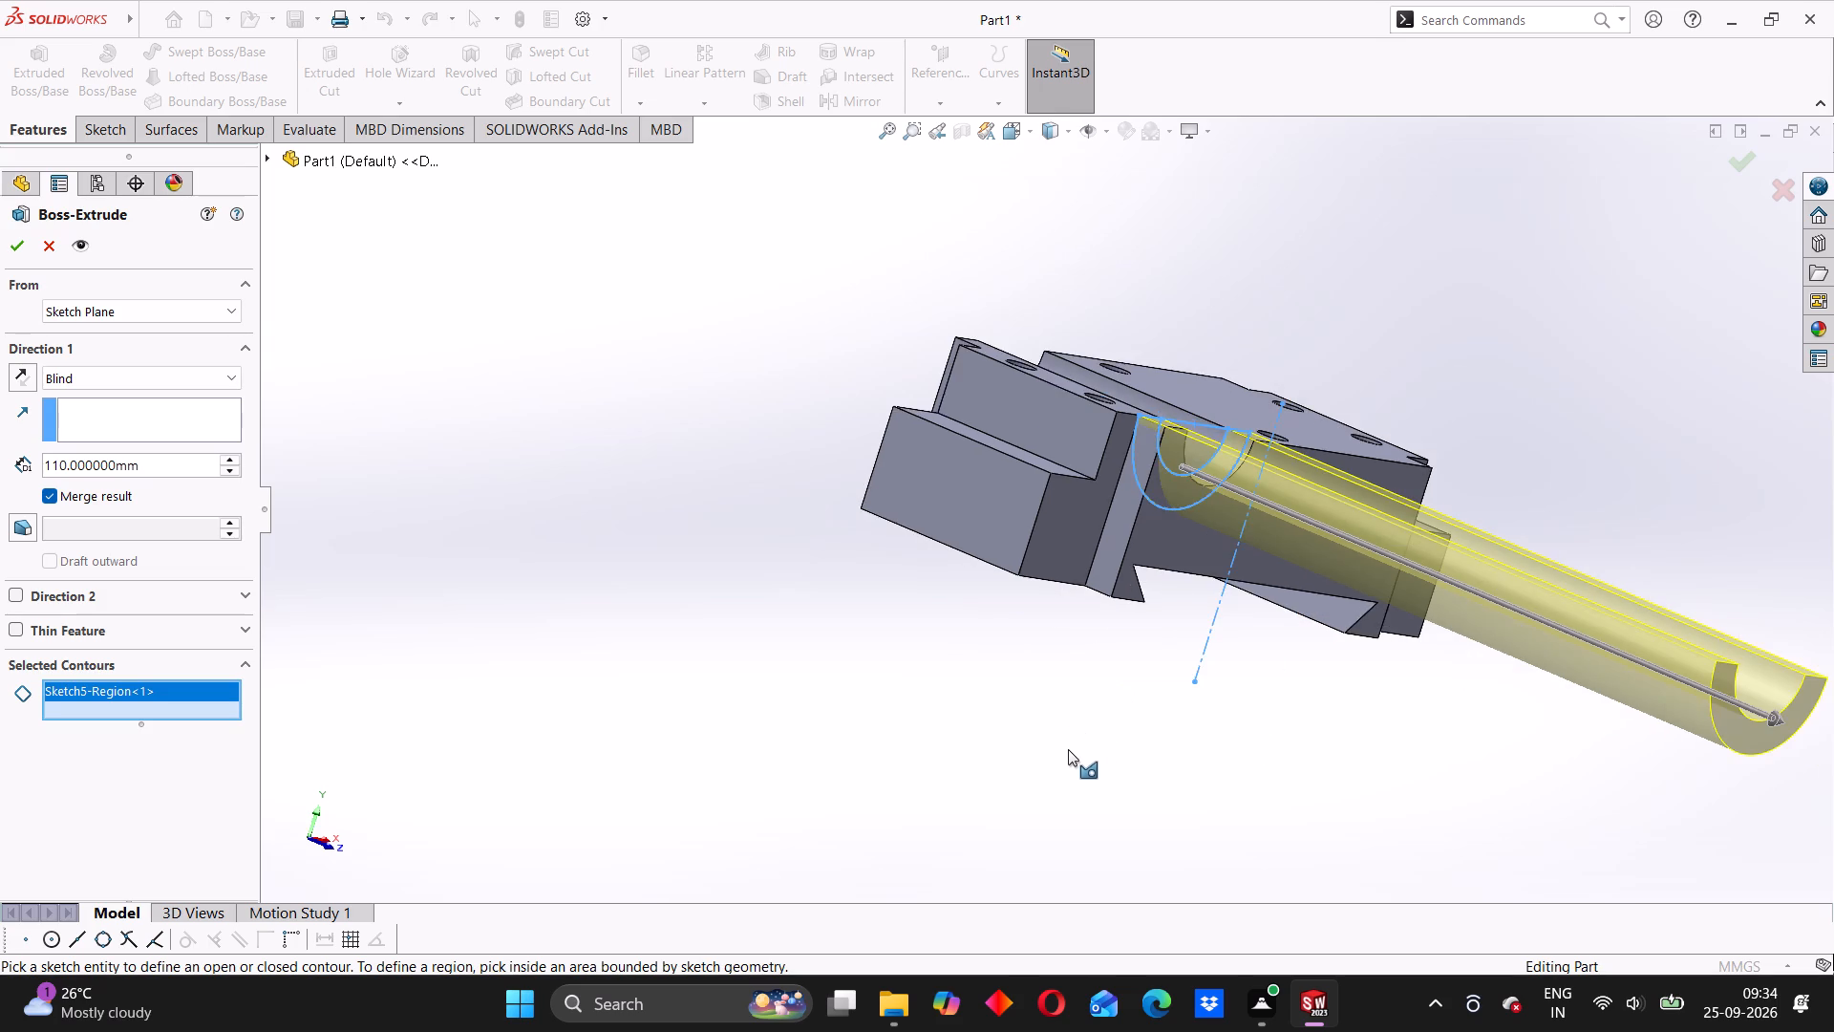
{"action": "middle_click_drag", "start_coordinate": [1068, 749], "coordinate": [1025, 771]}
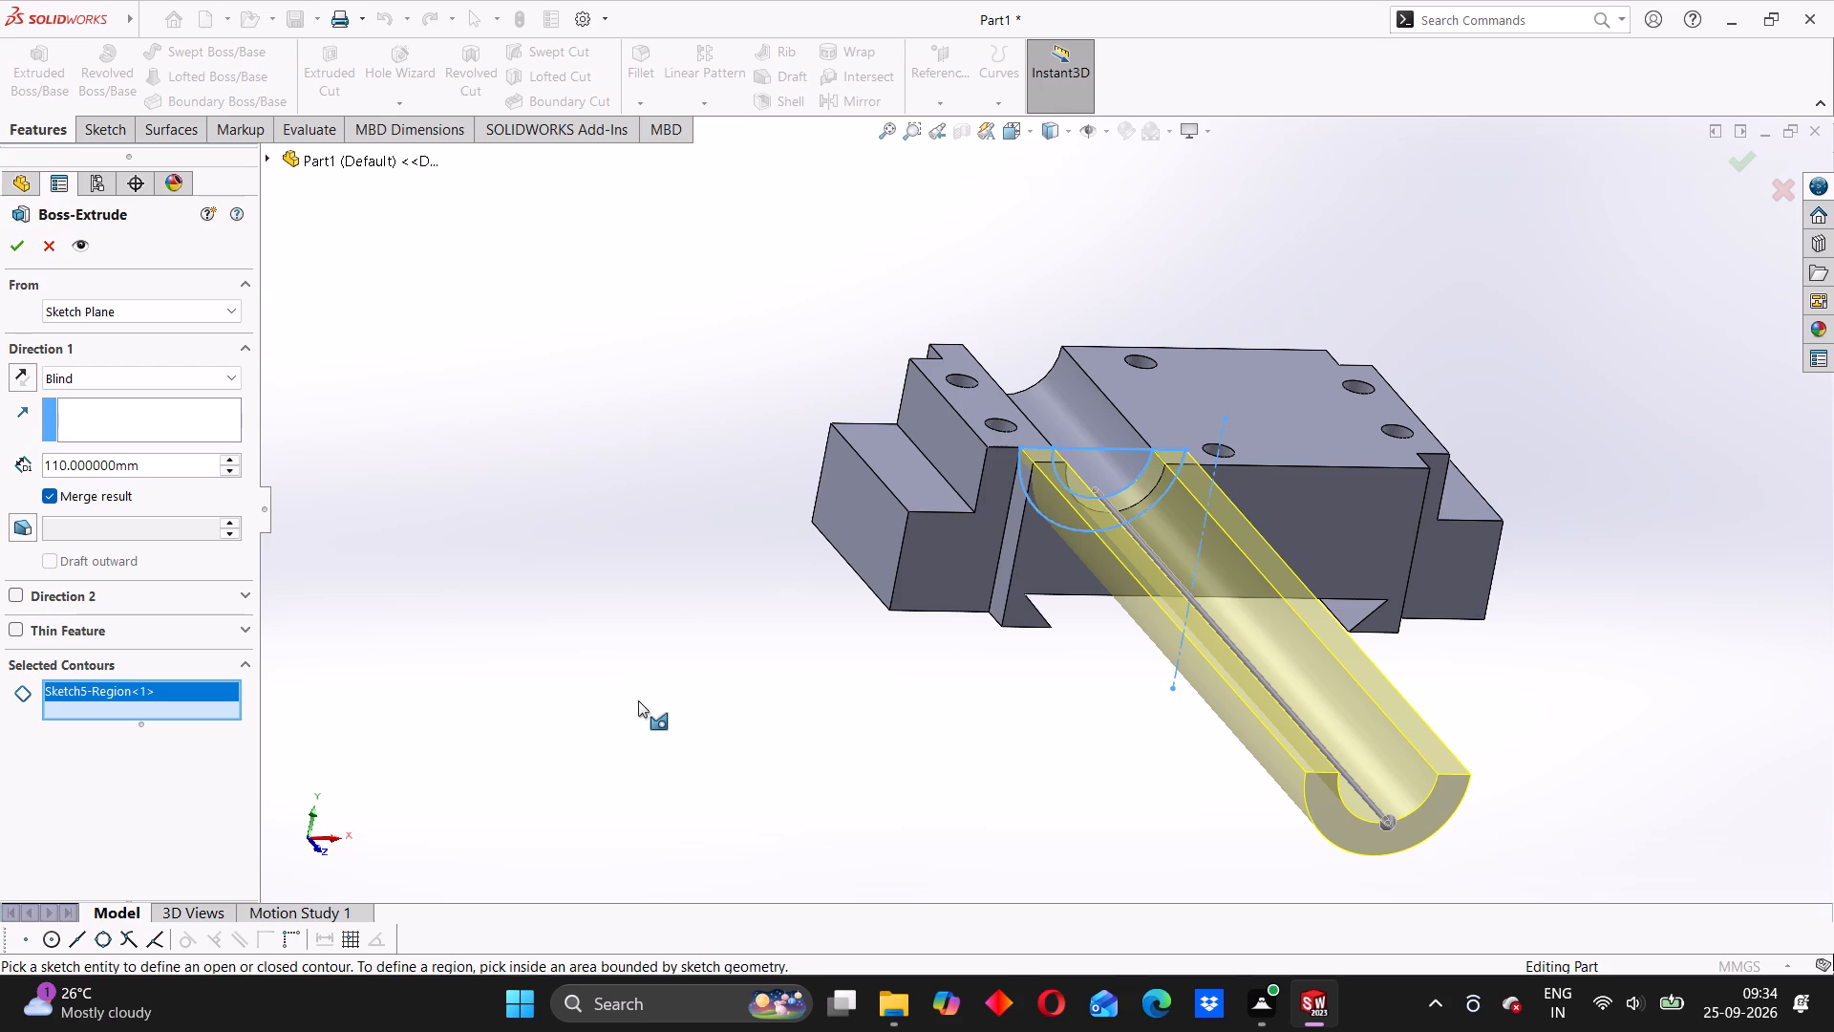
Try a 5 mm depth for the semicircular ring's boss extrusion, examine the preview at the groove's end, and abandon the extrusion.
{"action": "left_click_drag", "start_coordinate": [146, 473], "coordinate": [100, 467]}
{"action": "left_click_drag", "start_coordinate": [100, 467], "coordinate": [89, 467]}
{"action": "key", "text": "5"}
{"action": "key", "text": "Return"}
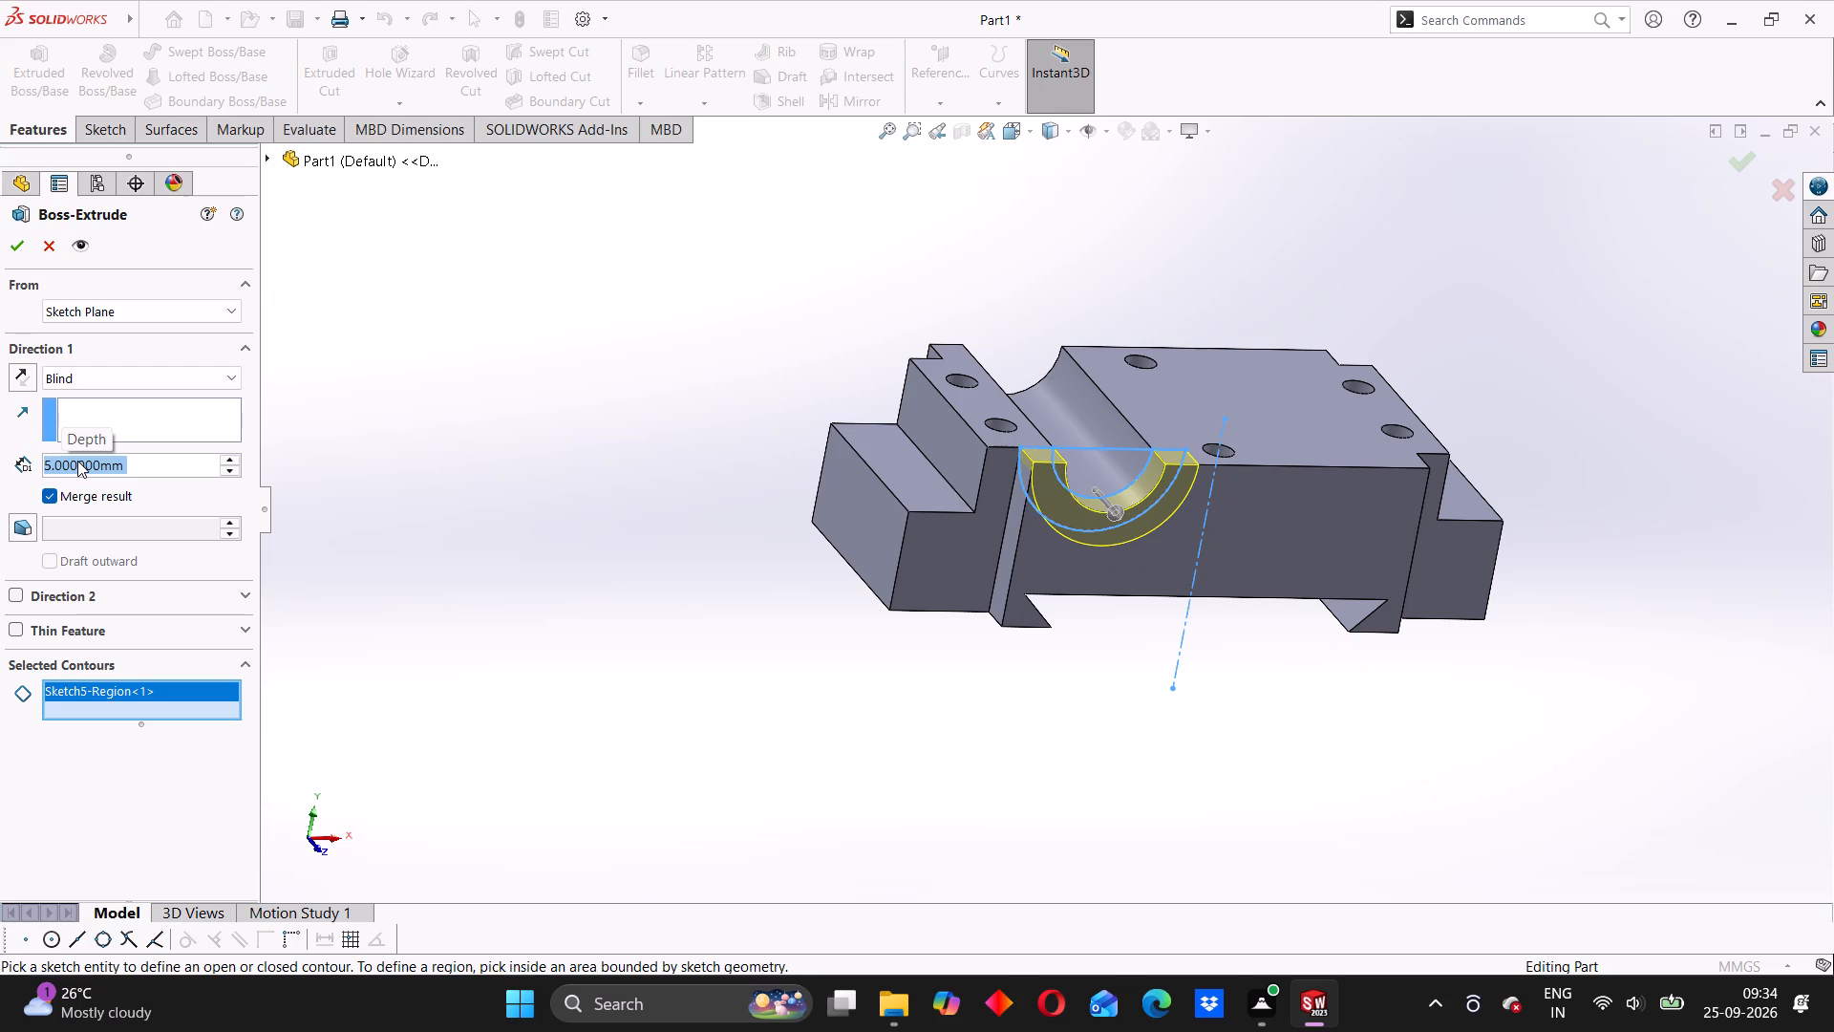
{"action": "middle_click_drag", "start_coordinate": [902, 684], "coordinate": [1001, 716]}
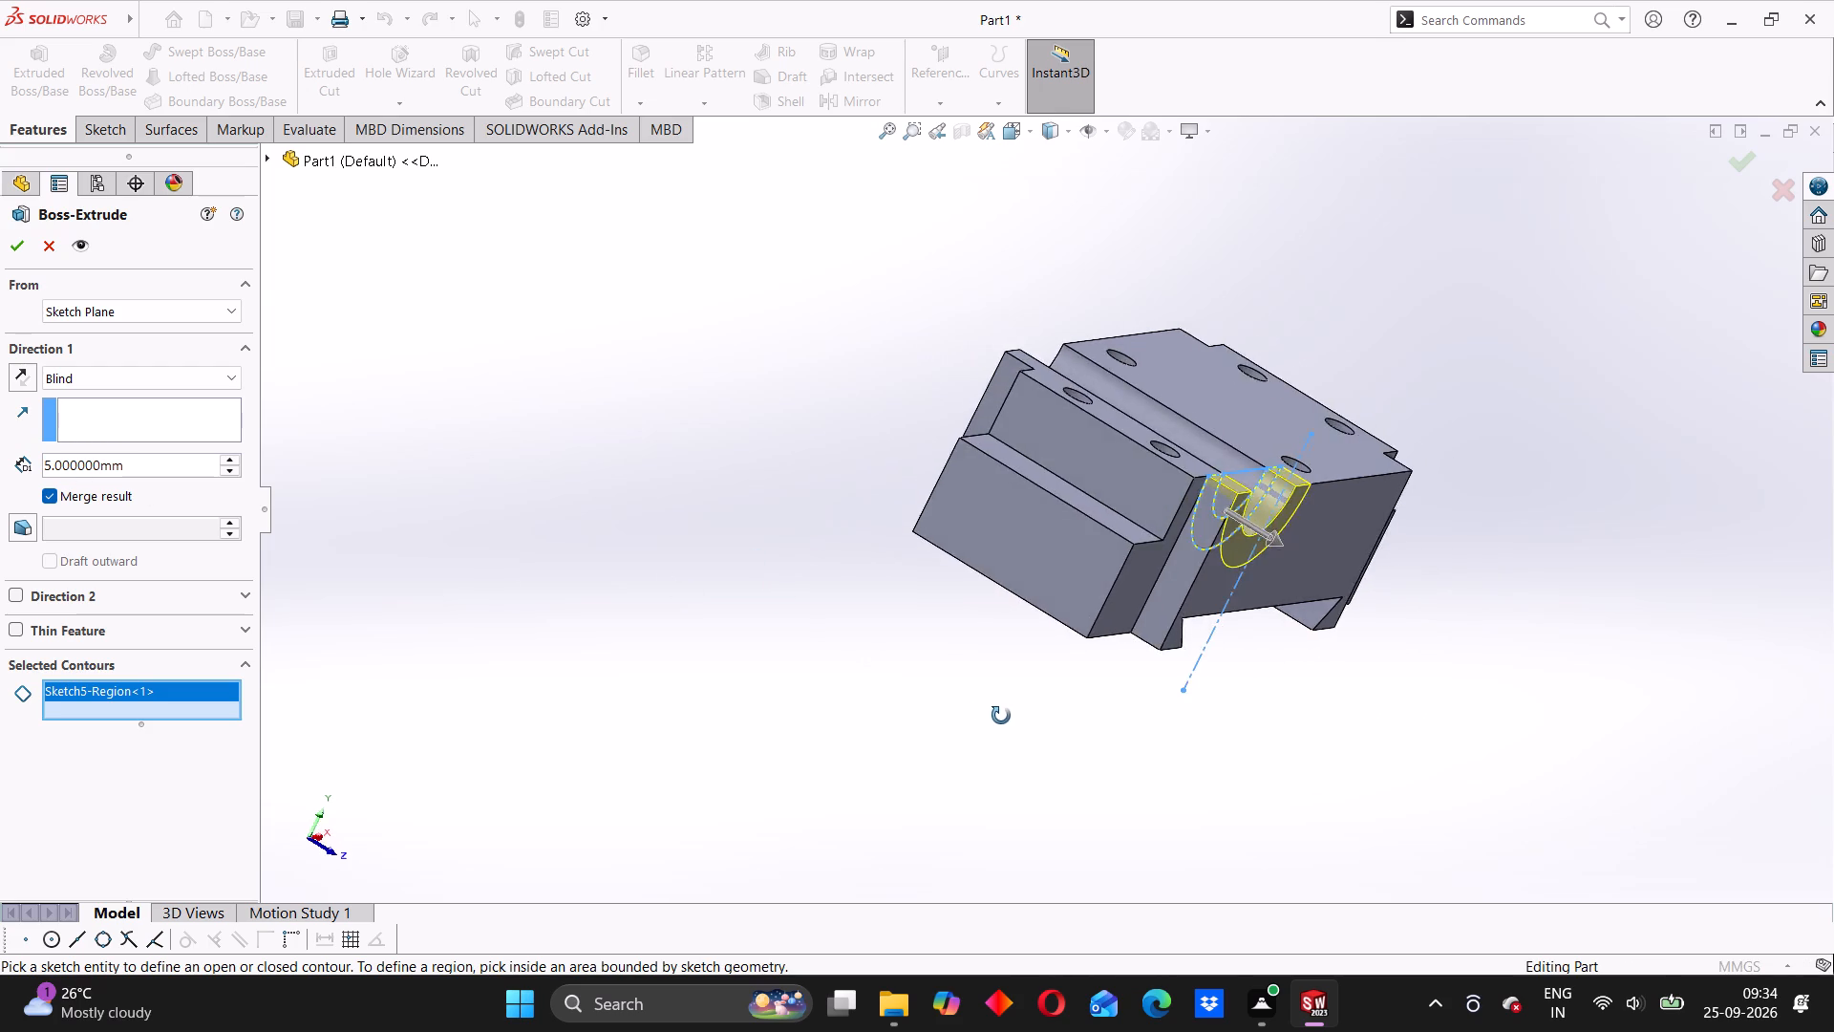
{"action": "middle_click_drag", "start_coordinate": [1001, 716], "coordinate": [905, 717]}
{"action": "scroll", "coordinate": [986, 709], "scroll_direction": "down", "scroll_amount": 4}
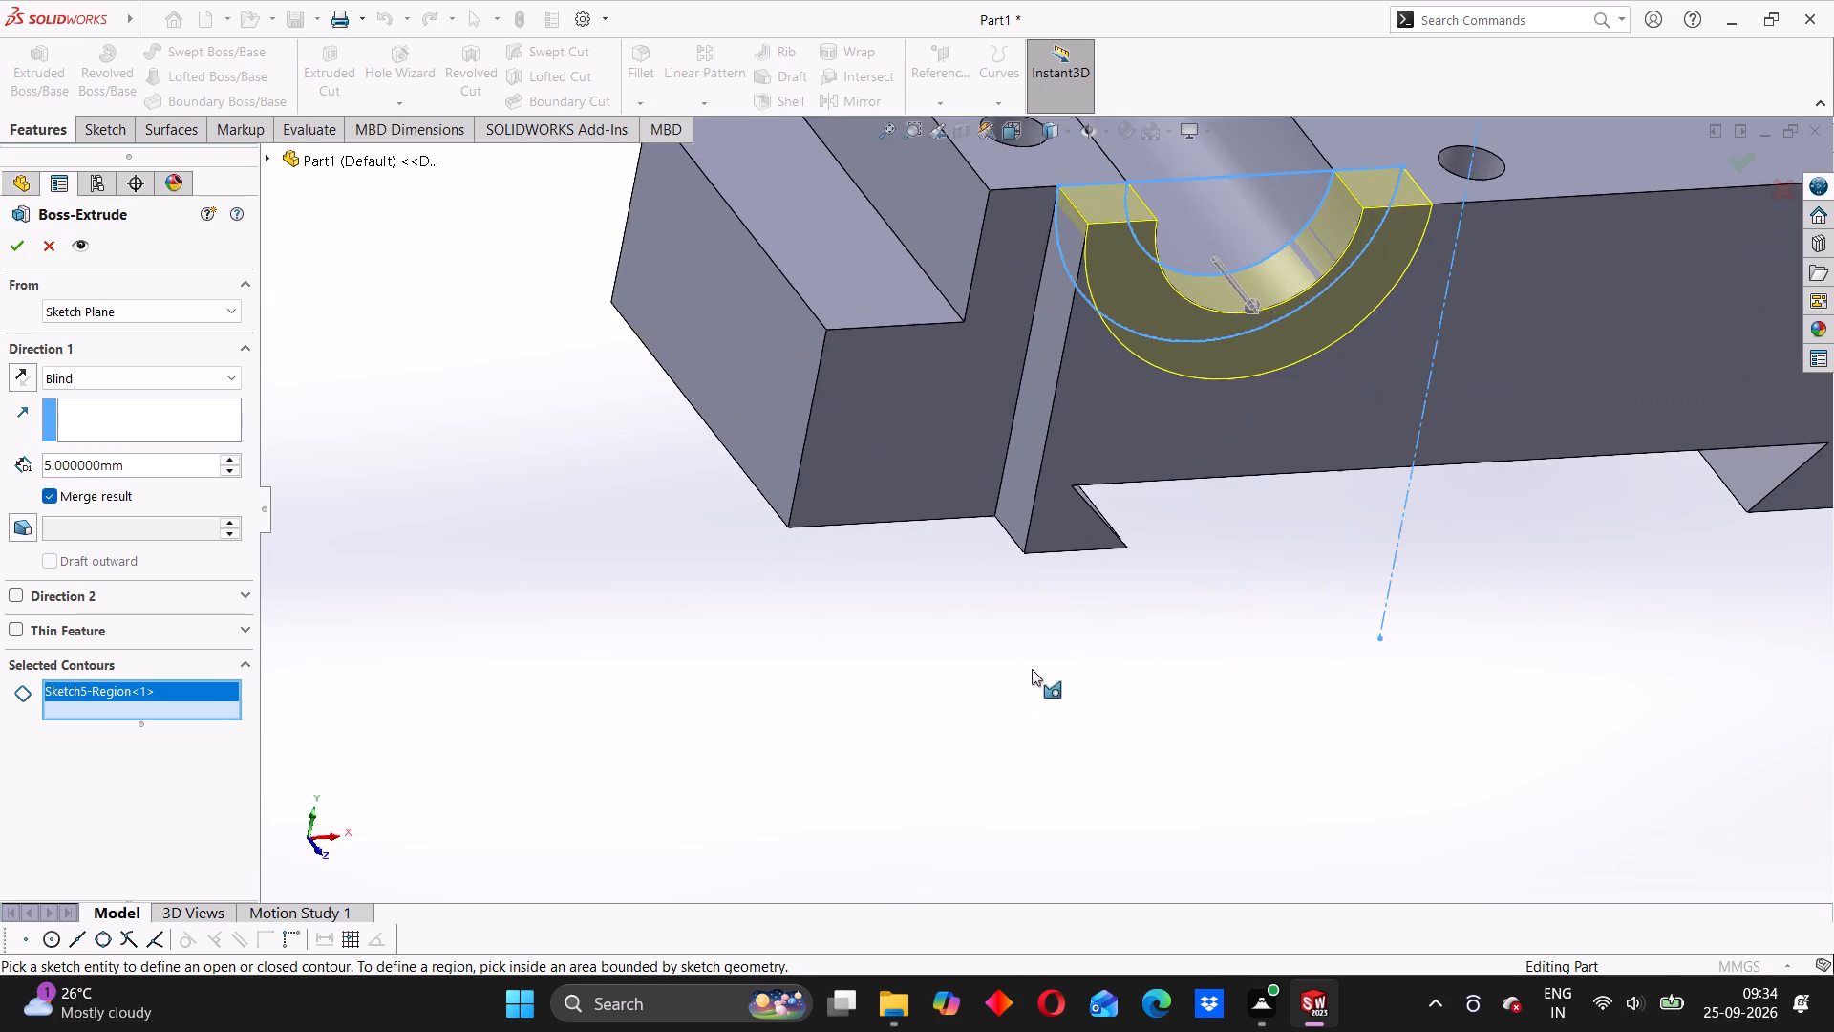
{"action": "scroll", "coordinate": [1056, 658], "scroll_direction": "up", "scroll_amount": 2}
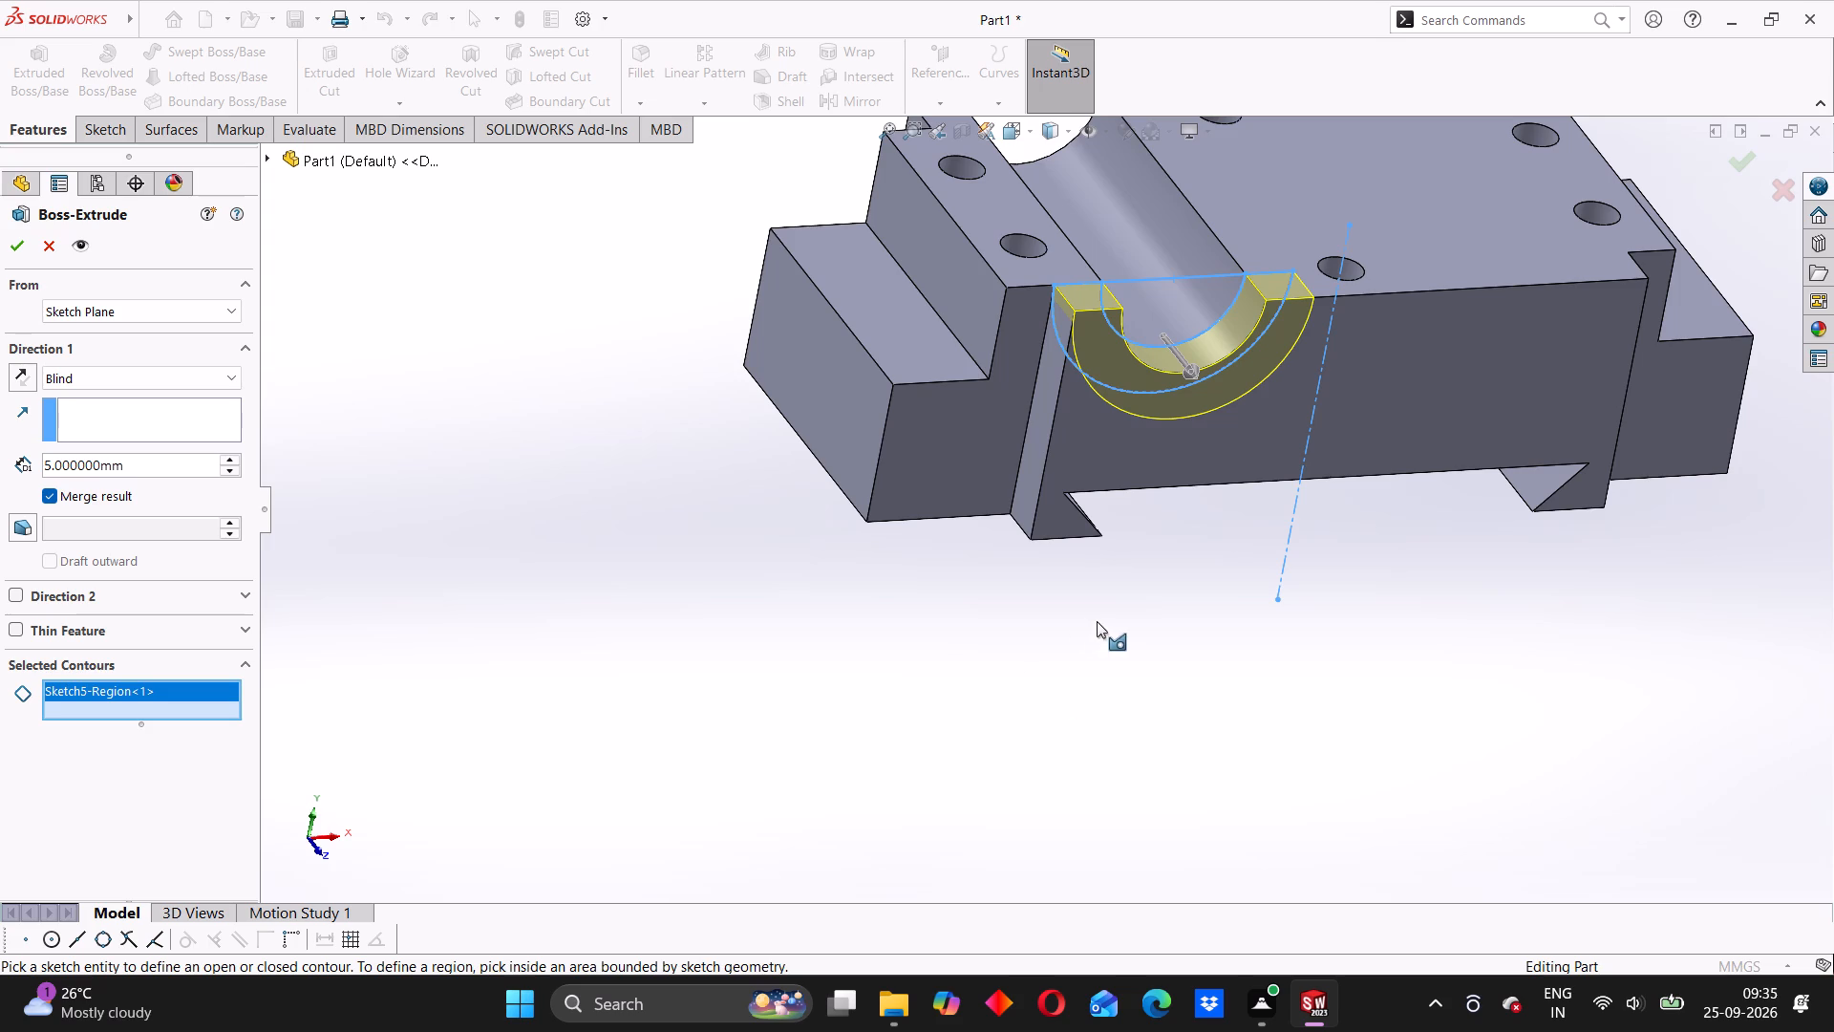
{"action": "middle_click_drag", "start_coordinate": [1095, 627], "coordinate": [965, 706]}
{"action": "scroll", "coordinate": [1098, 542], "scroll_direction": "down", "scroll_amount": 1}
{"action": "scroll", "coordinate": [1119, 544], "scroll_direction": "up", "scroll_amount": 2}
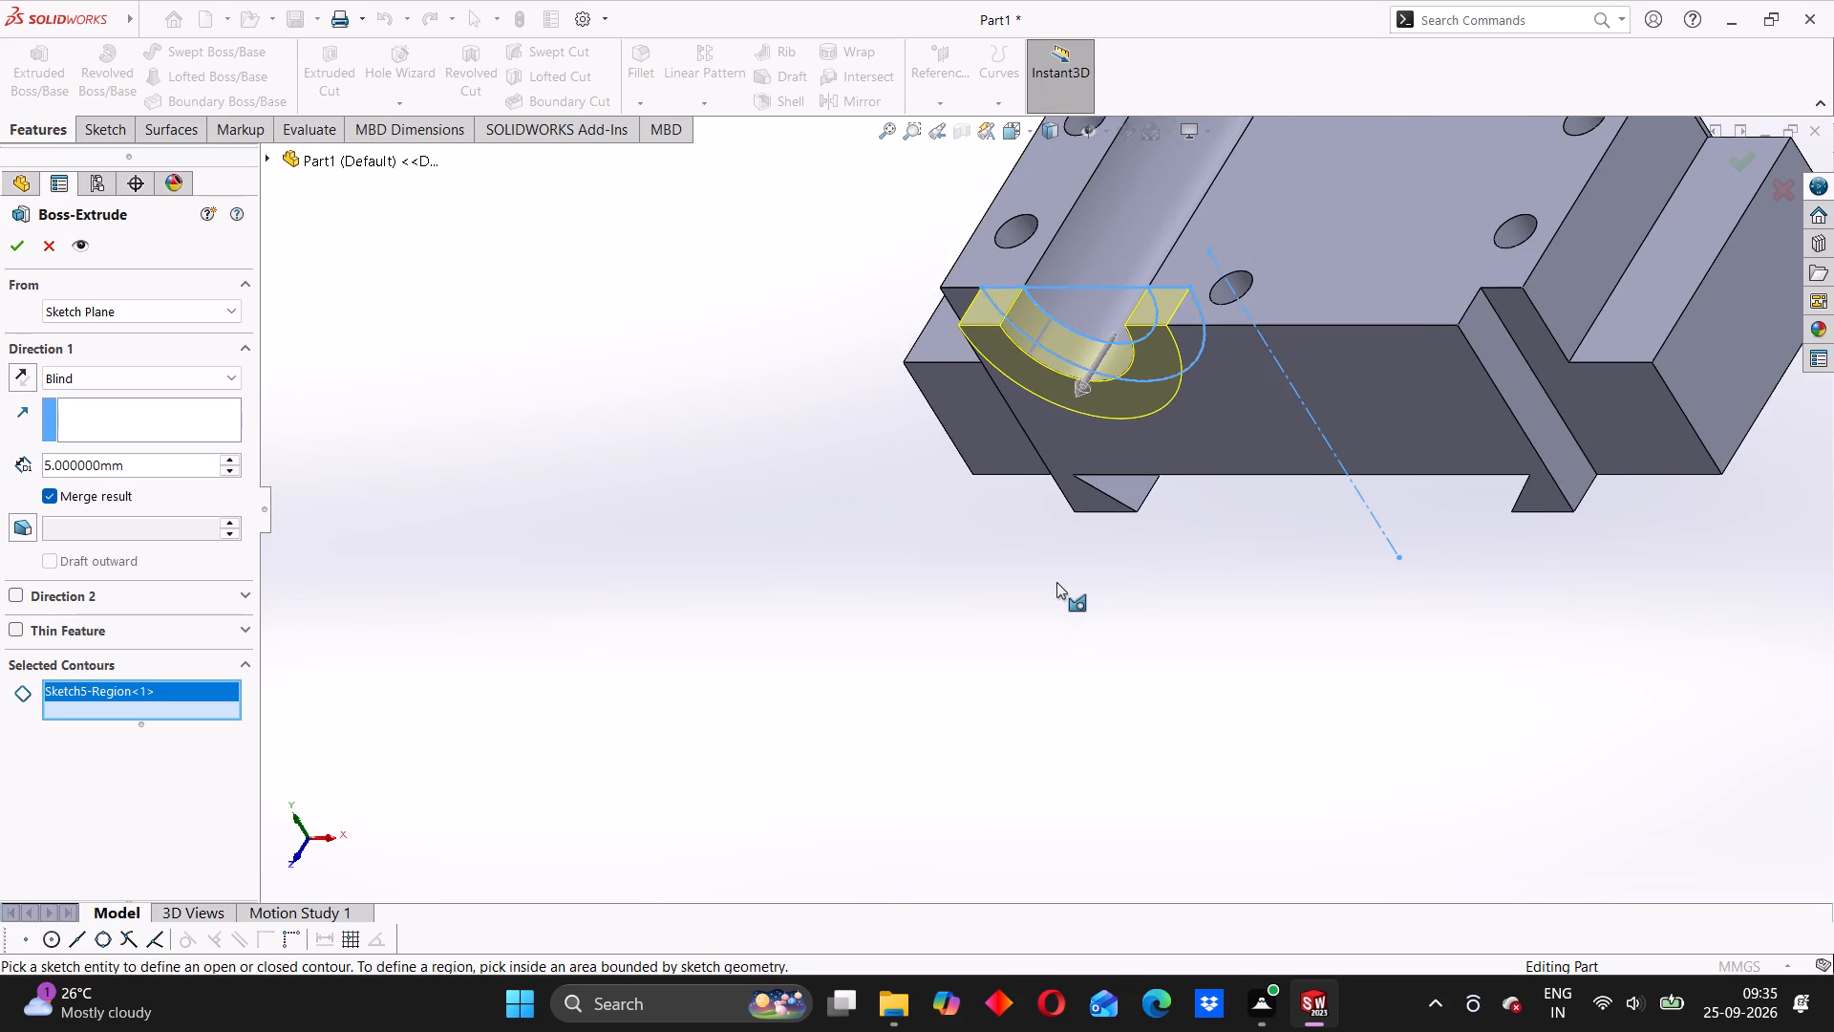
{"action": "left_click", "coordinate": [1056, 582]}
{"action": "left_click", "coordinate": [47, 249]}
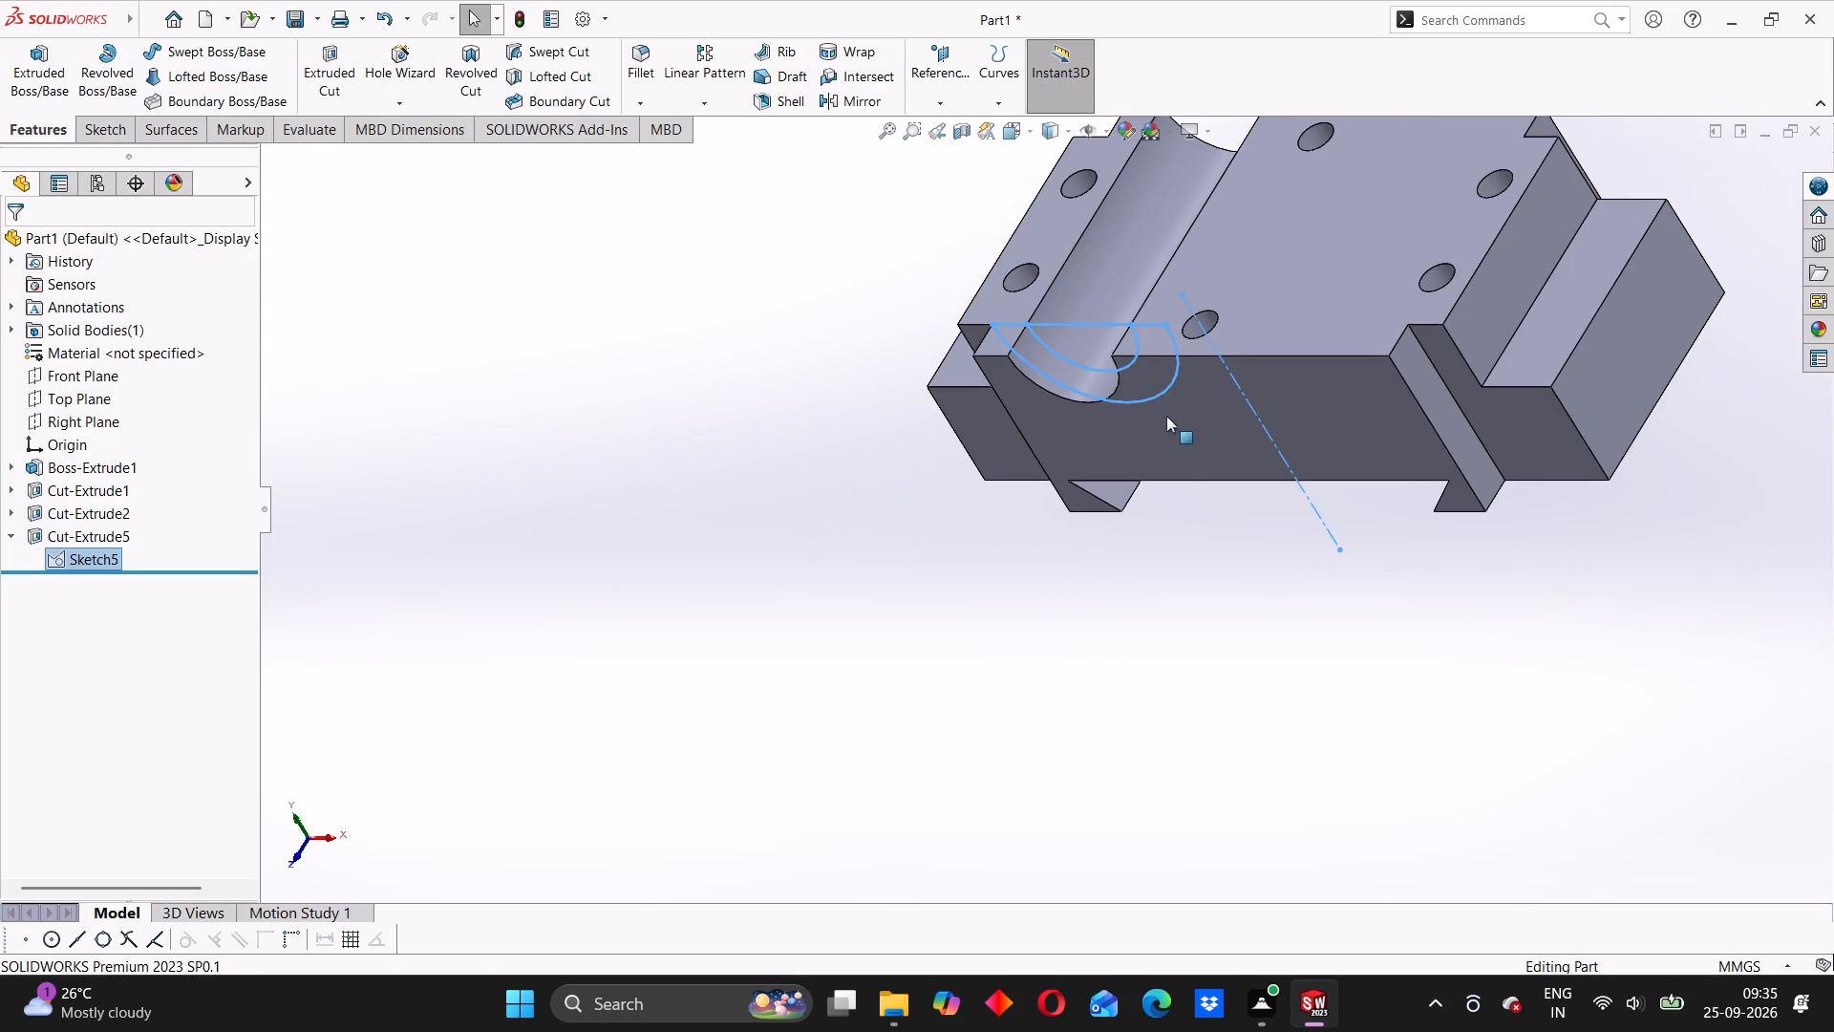
Examine the semicircular groove and the concentric semicircle sketch against the block's faces from several directions.
{"action": "middle_click_drag", "start_coordinate": [1107, 545], "coordinate": [1163, 691]}
{"action": "scroll", "coordinate": [1200, 595], "scroll_direction": "up", "scroll_amount": 3}
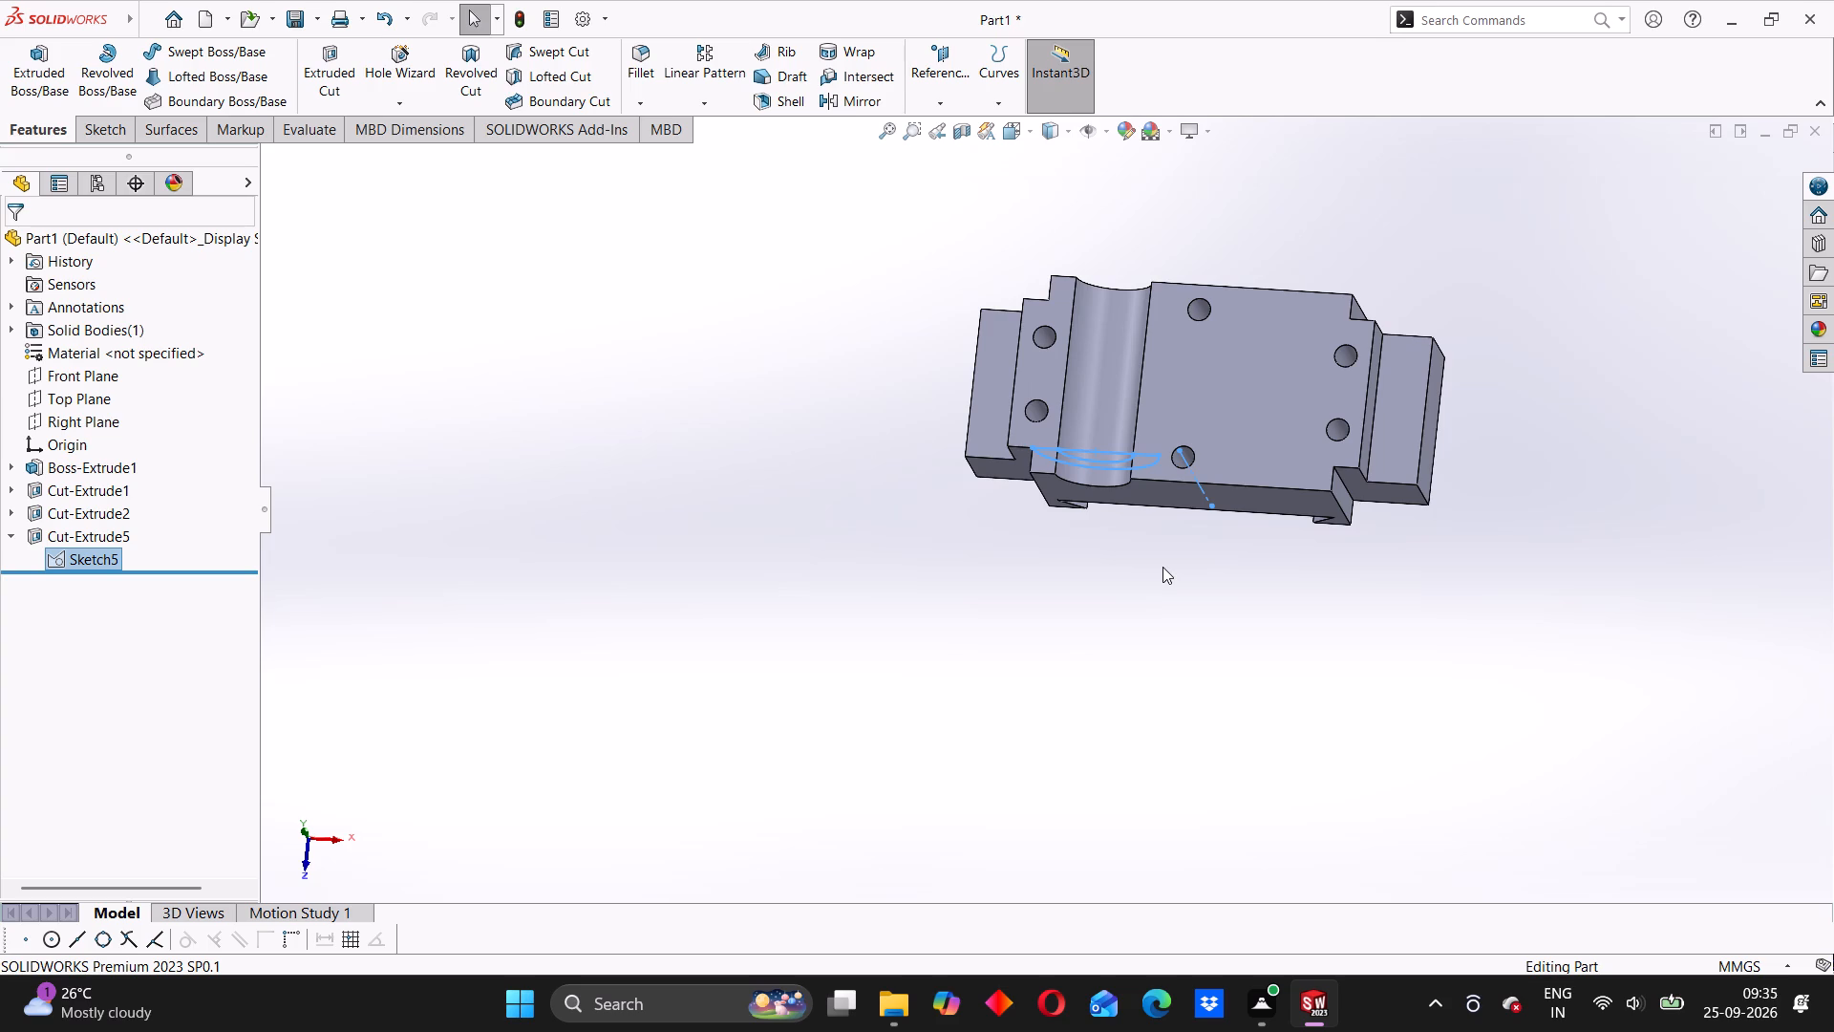
{"action": "middle_click_drag", "start_coordinate": [1129, 584], "coordinate": [1198, 367]}
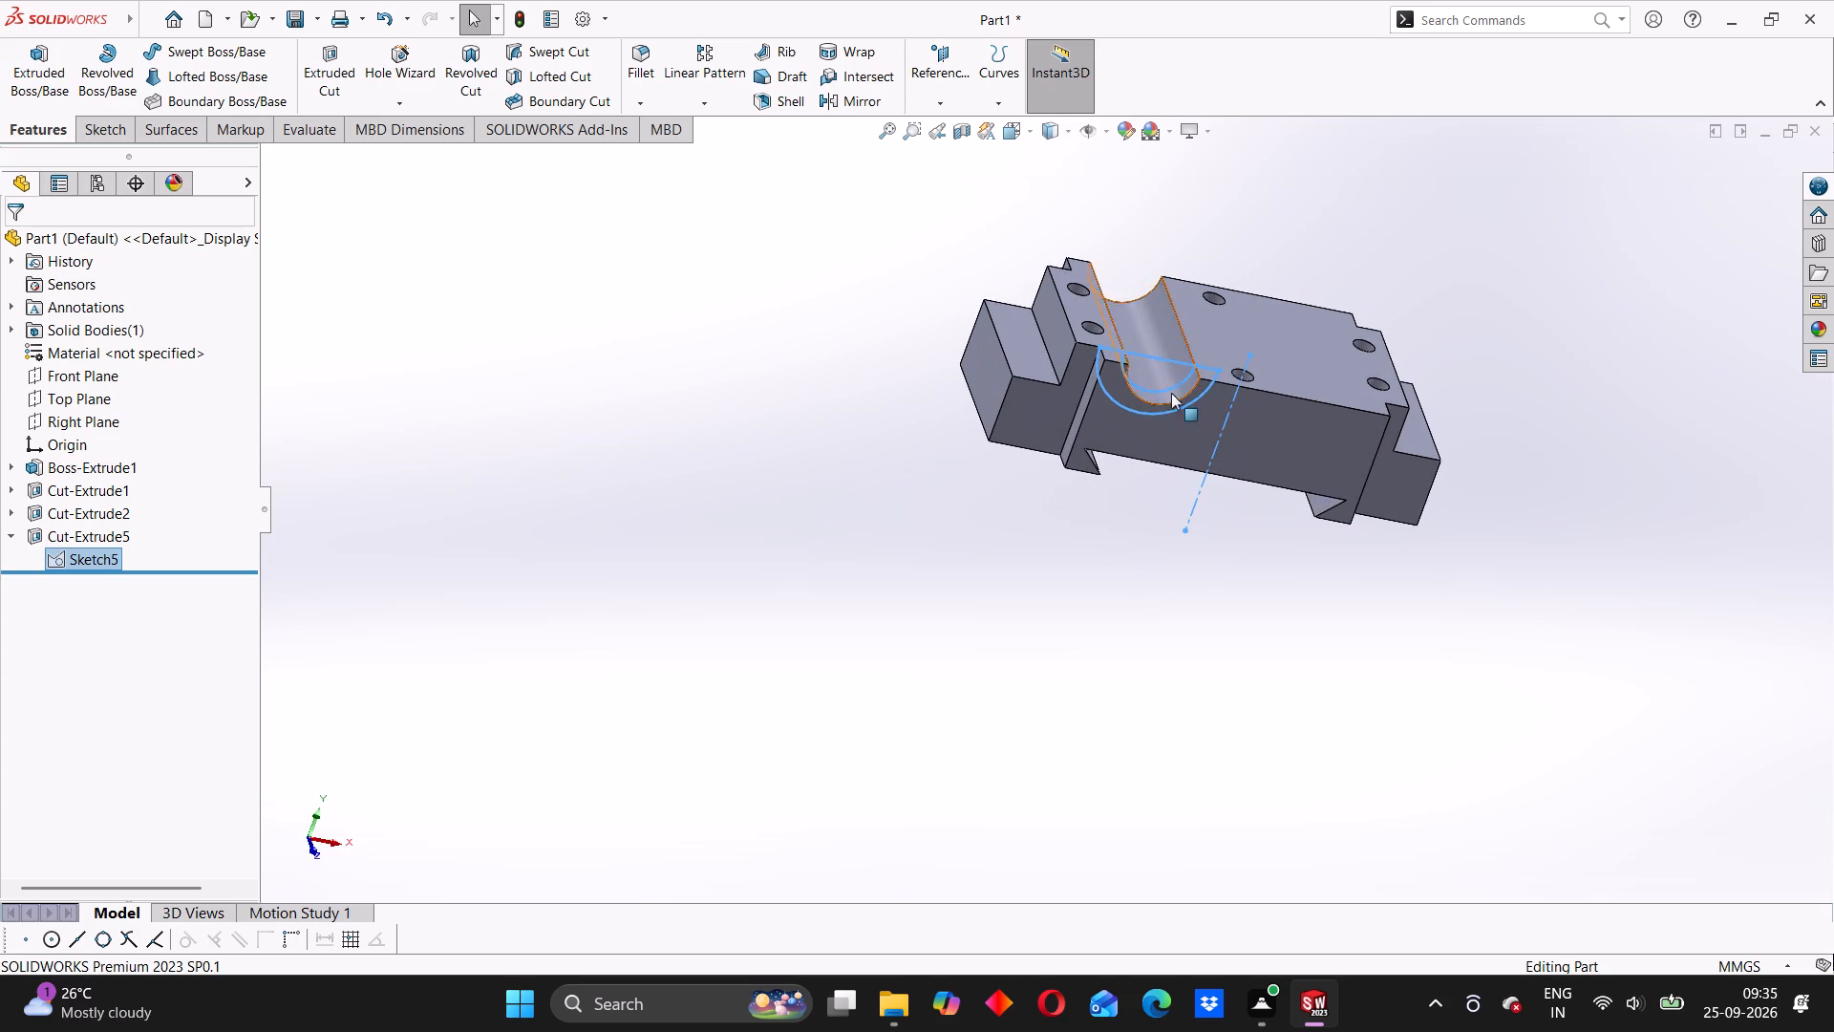
{"action": "scroll", "coordinate": [1117, 461], "scroll_direction": "down", "scroll_amount": 2}
{"action": "middle_click_drag", "start_coordinate": [1132, 536], "coordinate": [1099, 617]}
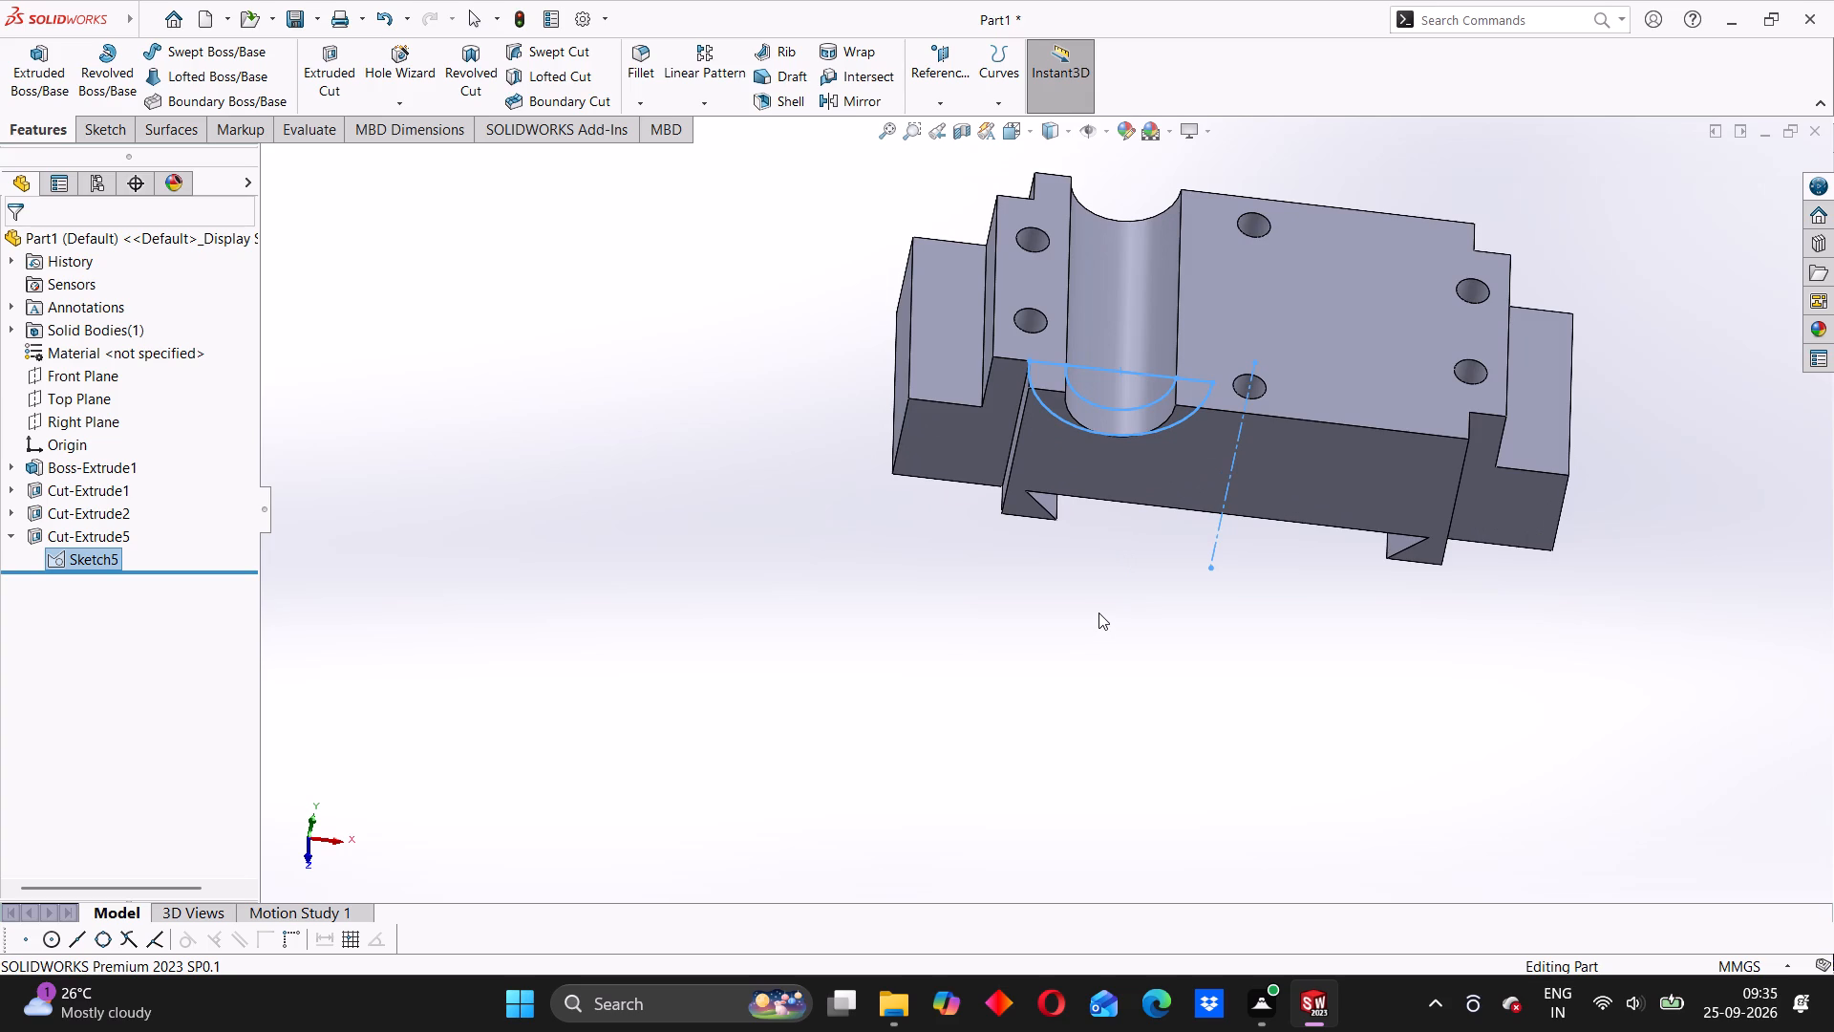
{"action": "middle_click_drag", "start_coordinate": [1100, 591], "coordinate": [1079, 666]}
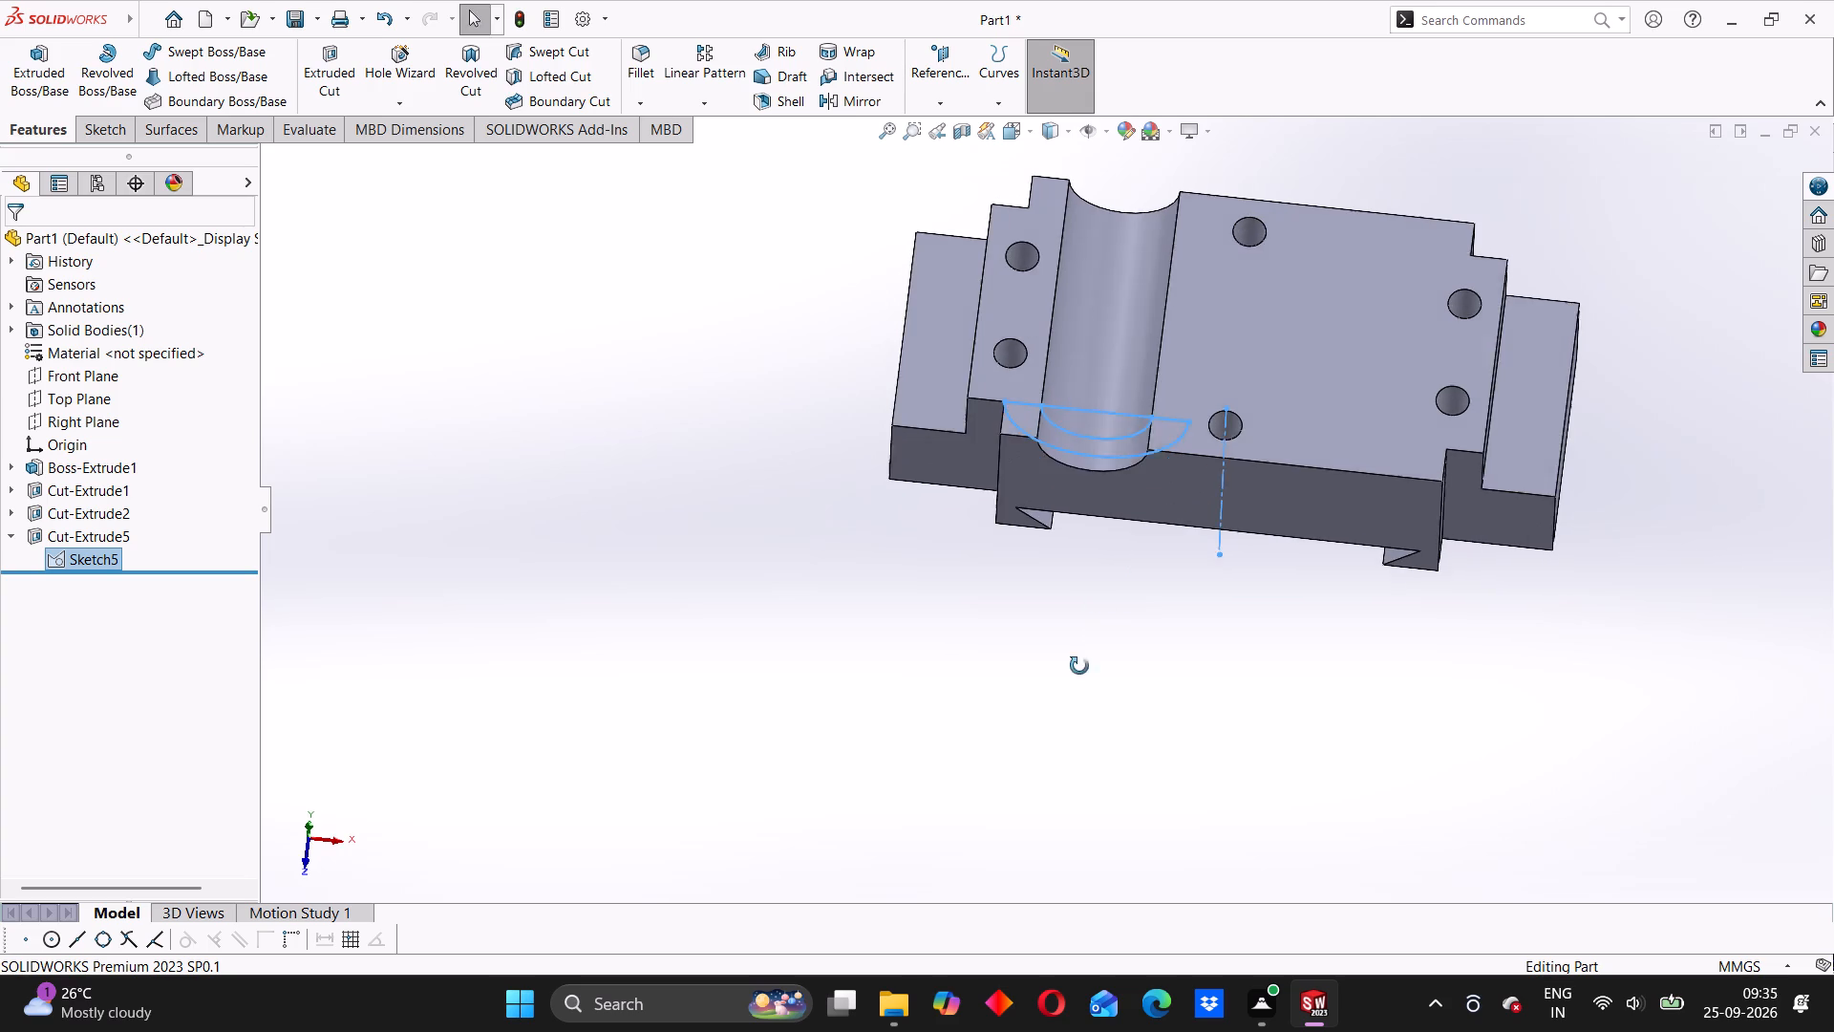
{"action": "middle_click_drag", "start_coordinate": [1079, 666], "coordinate": [1076, 677]}
{"action": "middle_click_drag", "start_coordinate": [1106, 591], "coordinate": [1106, 633]}
{"action": "middle_click_drag", "start_coordinate": [1112, 627], "coordinate": [1112, 696]}
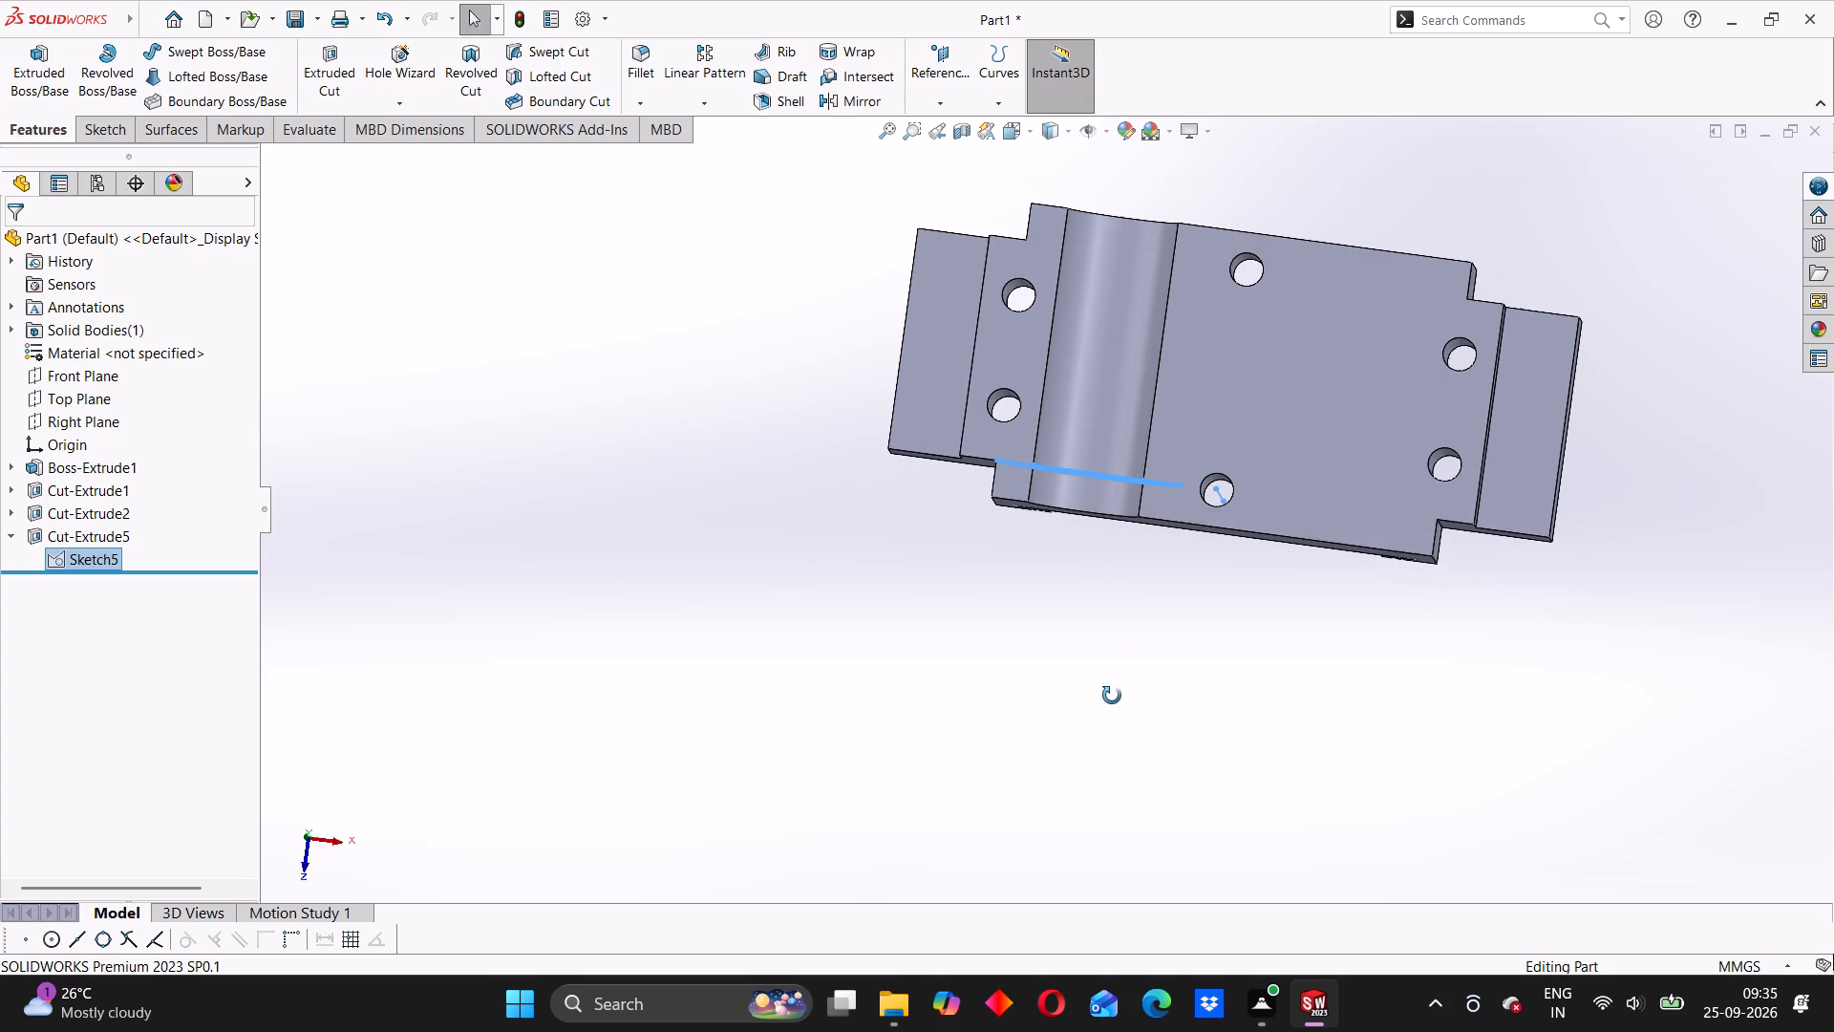
{"action": "middle_click_drag", "start_coordinate": [1112, 696], "coordinate": [1151, 421]}
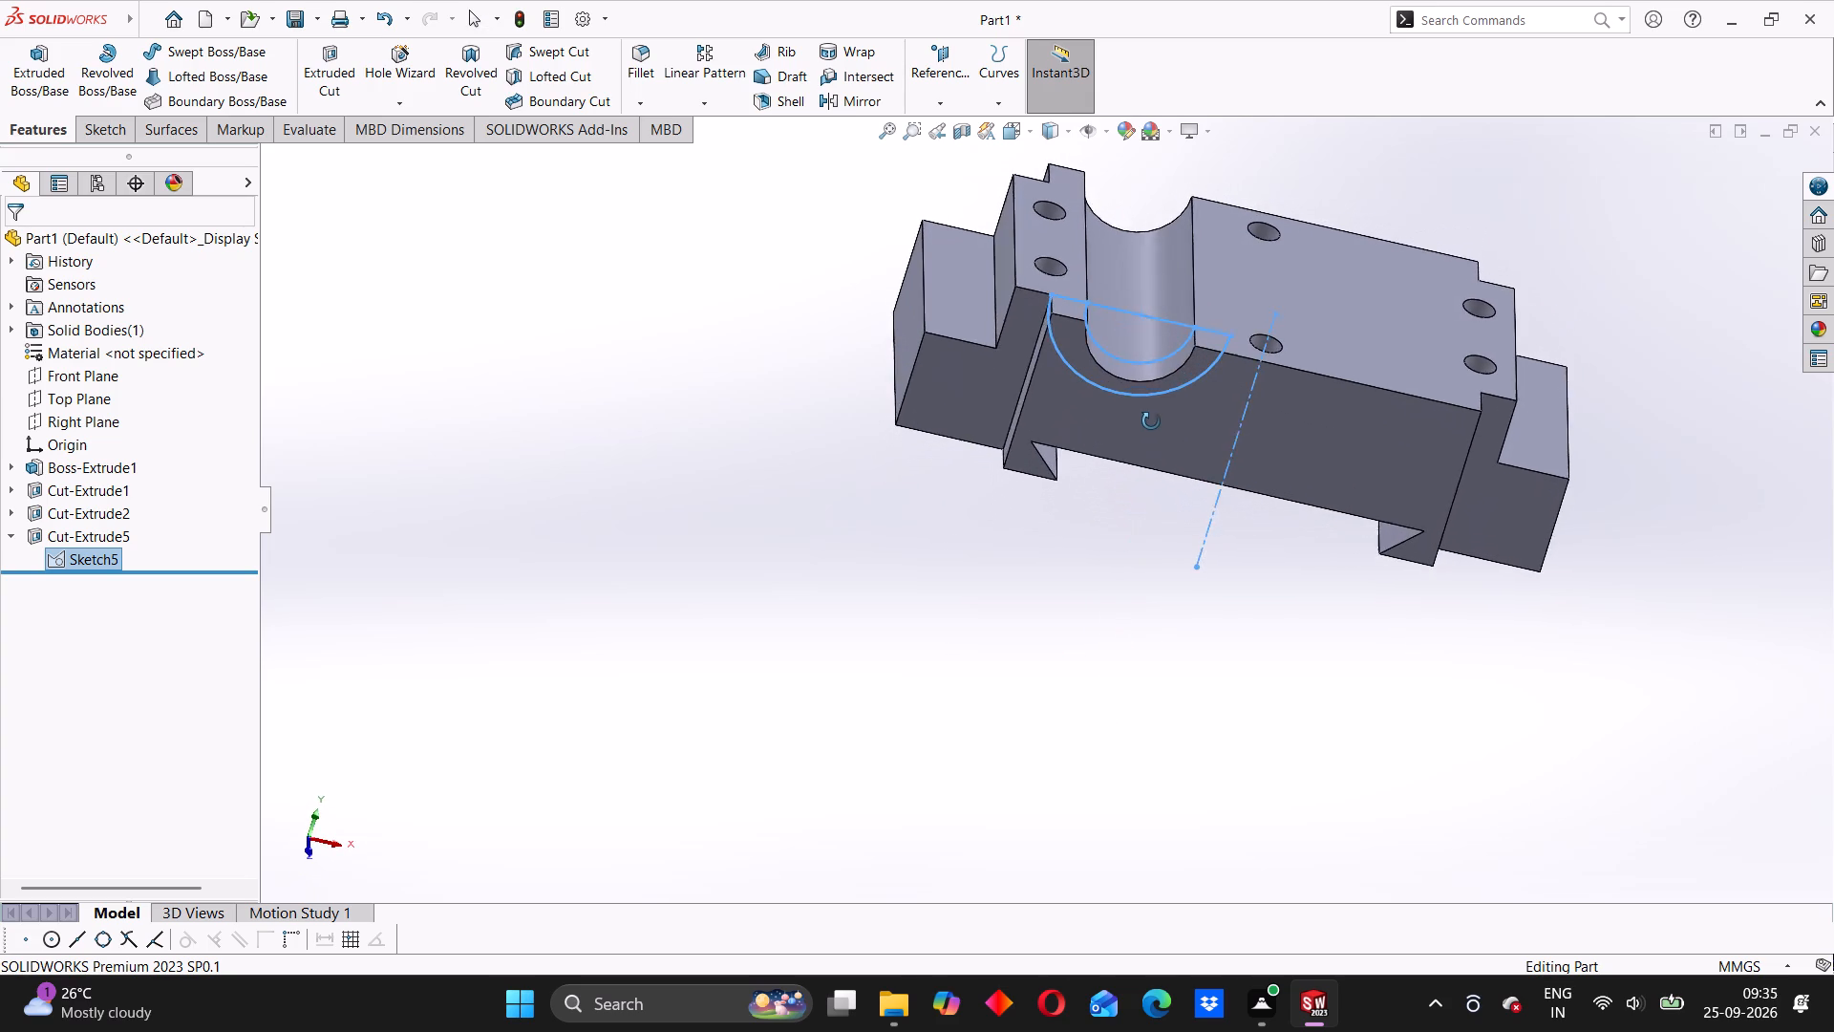
{"action": "middle_click_drag", "start_coordinate": [1151, 421], "coordinate": [1125, 398]}
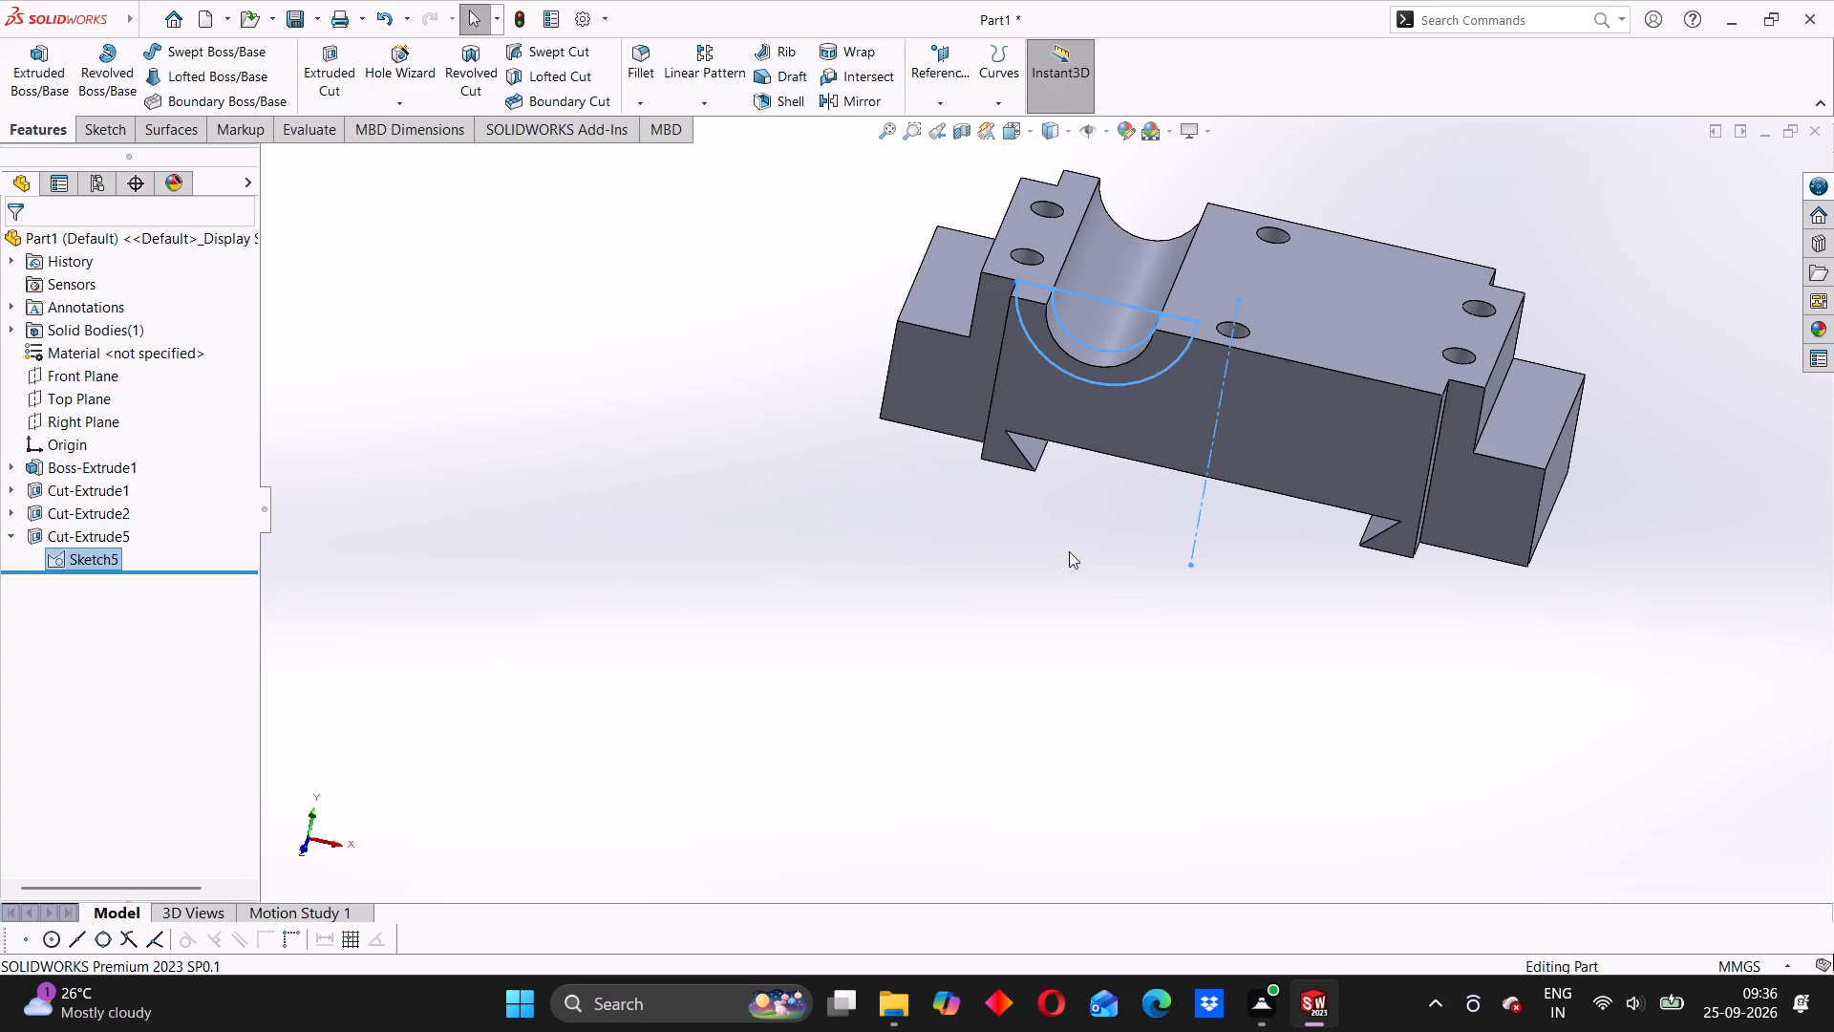
{"action": "middle_click_drag", "start_coordinate": [1173, 534], "coordinate": [936, 699]}
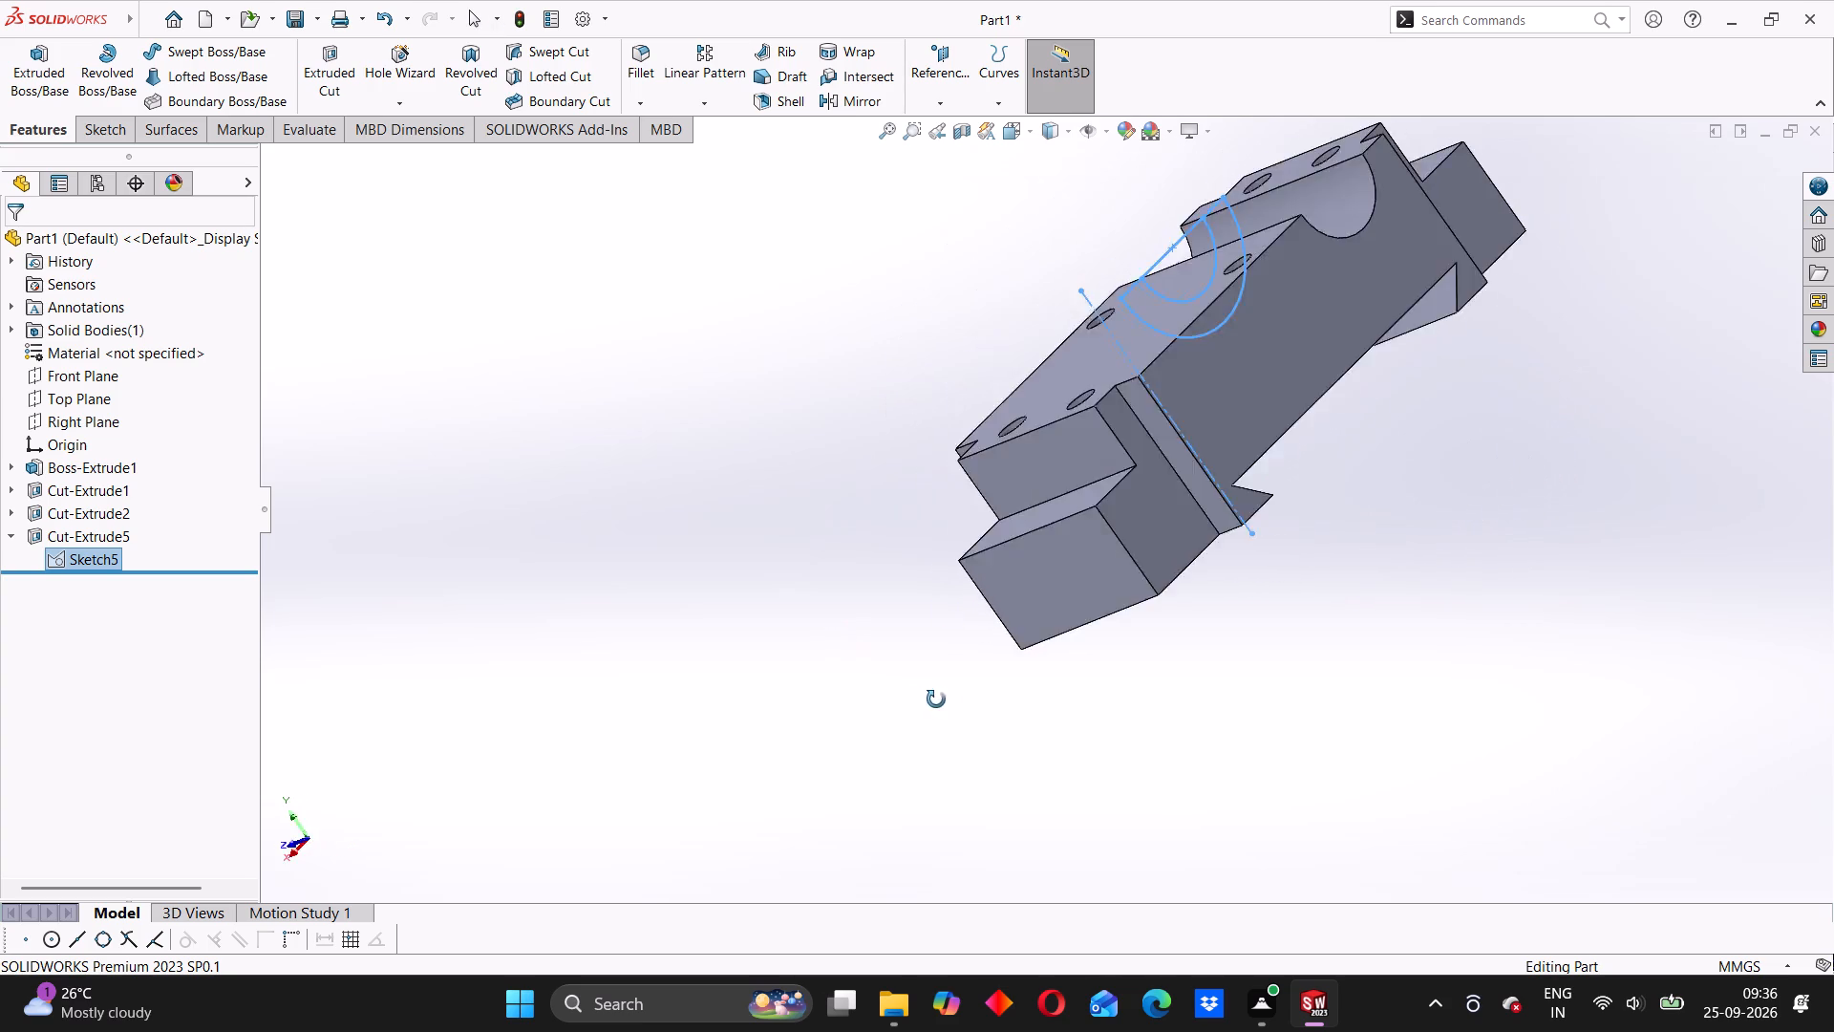
{"action": "middle_click_drag", "start_coordinate": [936, 699], "coordinate": [867, 626]}
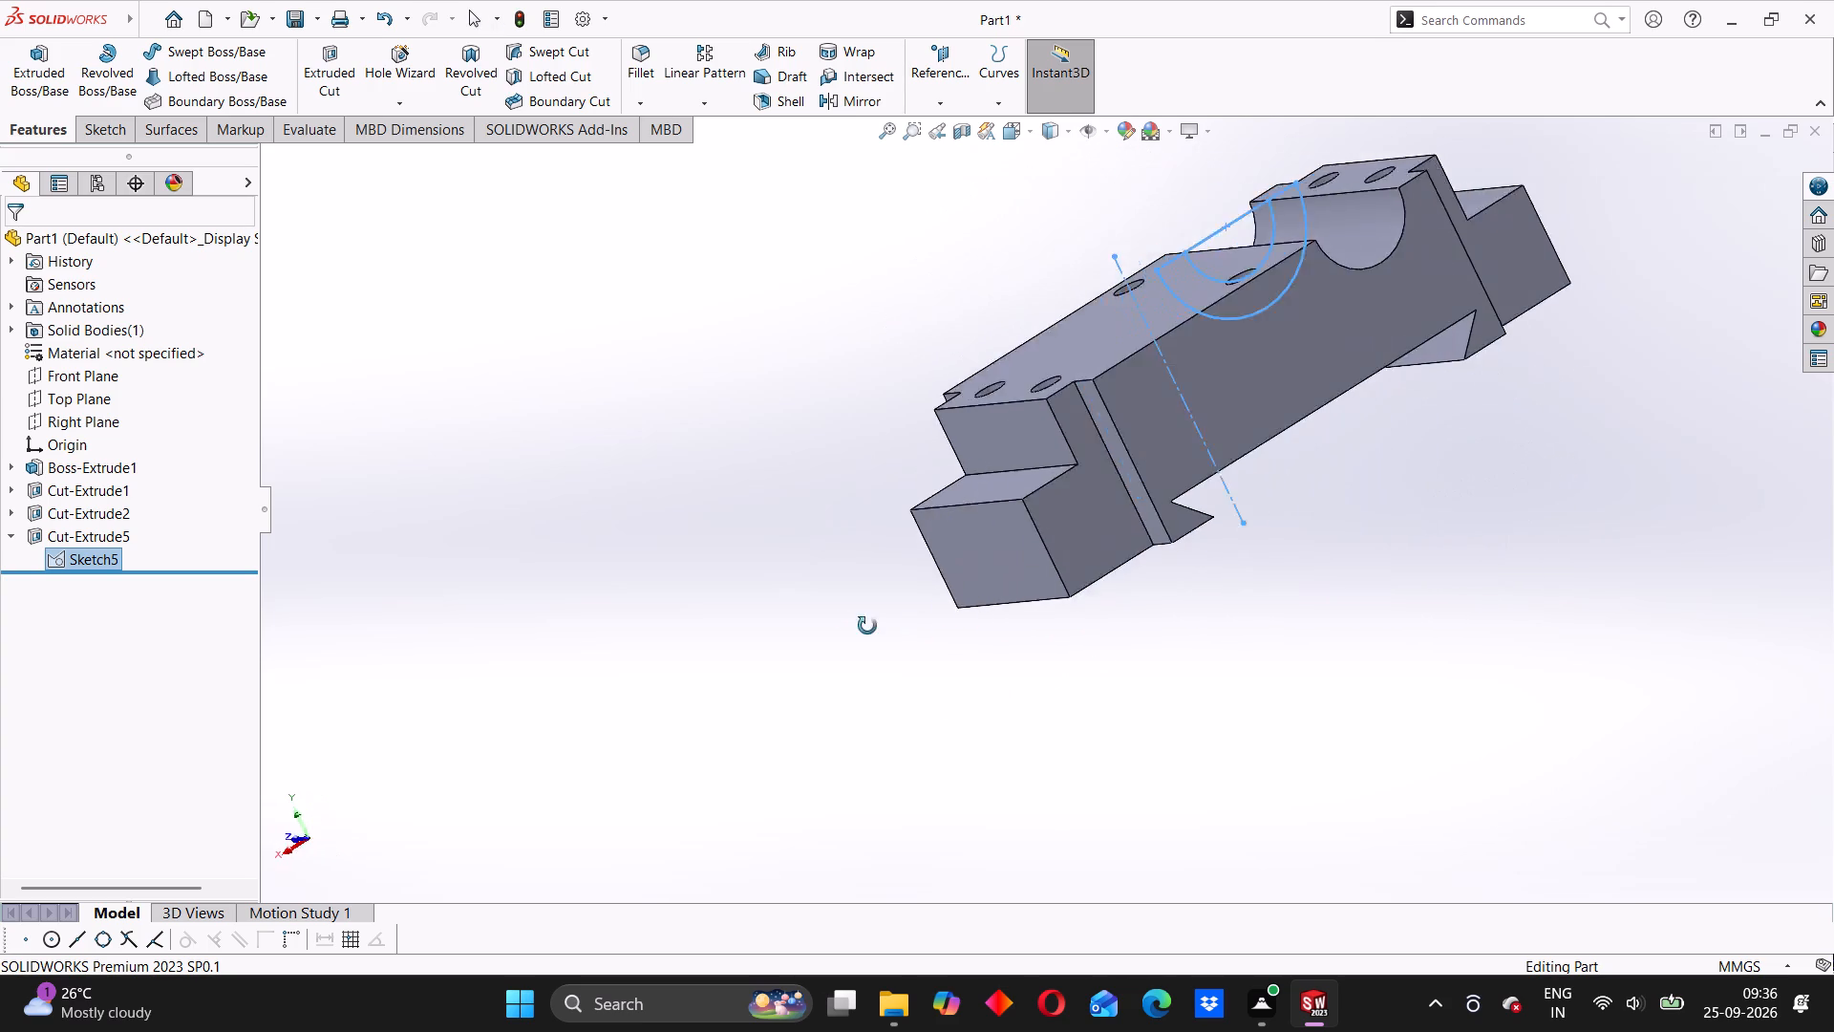
{"action": "middle_click_drag", "start_coordinate": [867, 626], "coordinate": [1013, 642]}
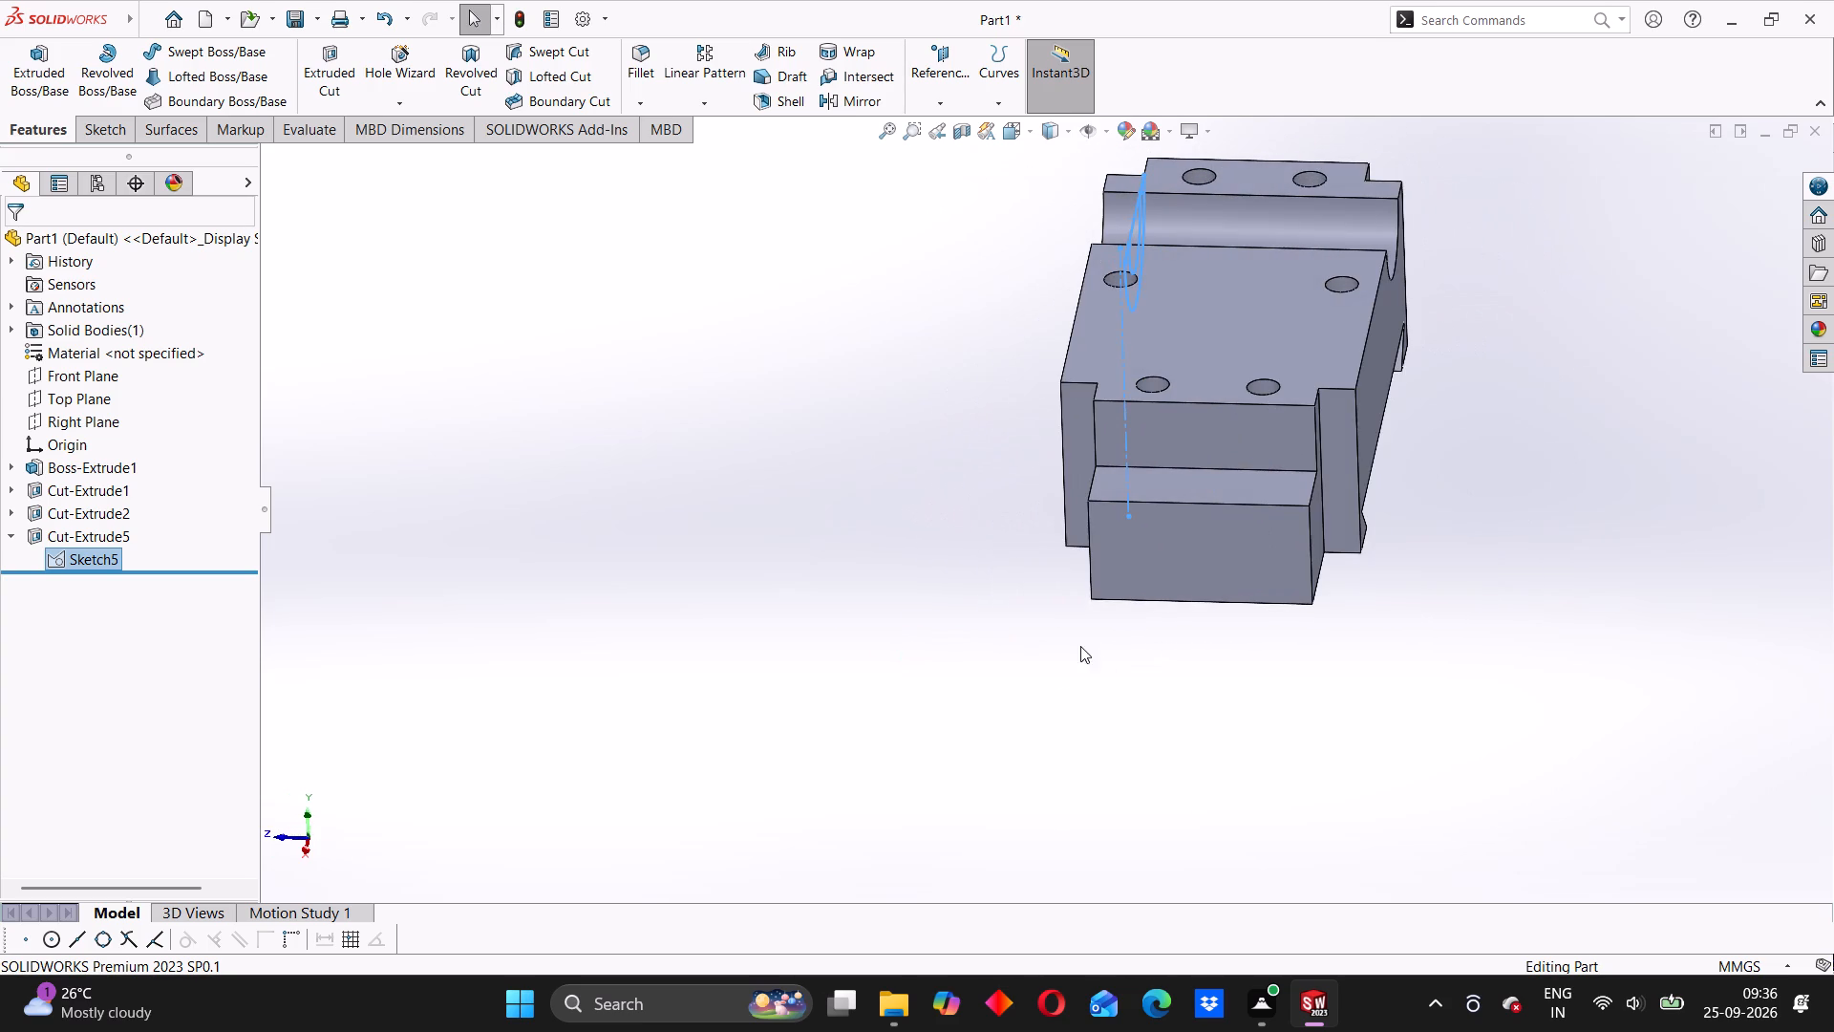
{"action": "middle_click_drag", "start_coordinate": [1080, 646], "coordinate": [1342, 646]}
{"action": "middle_click_drag", "start_coordinate": [1201, 621], "coordinate": [1133, 659]}
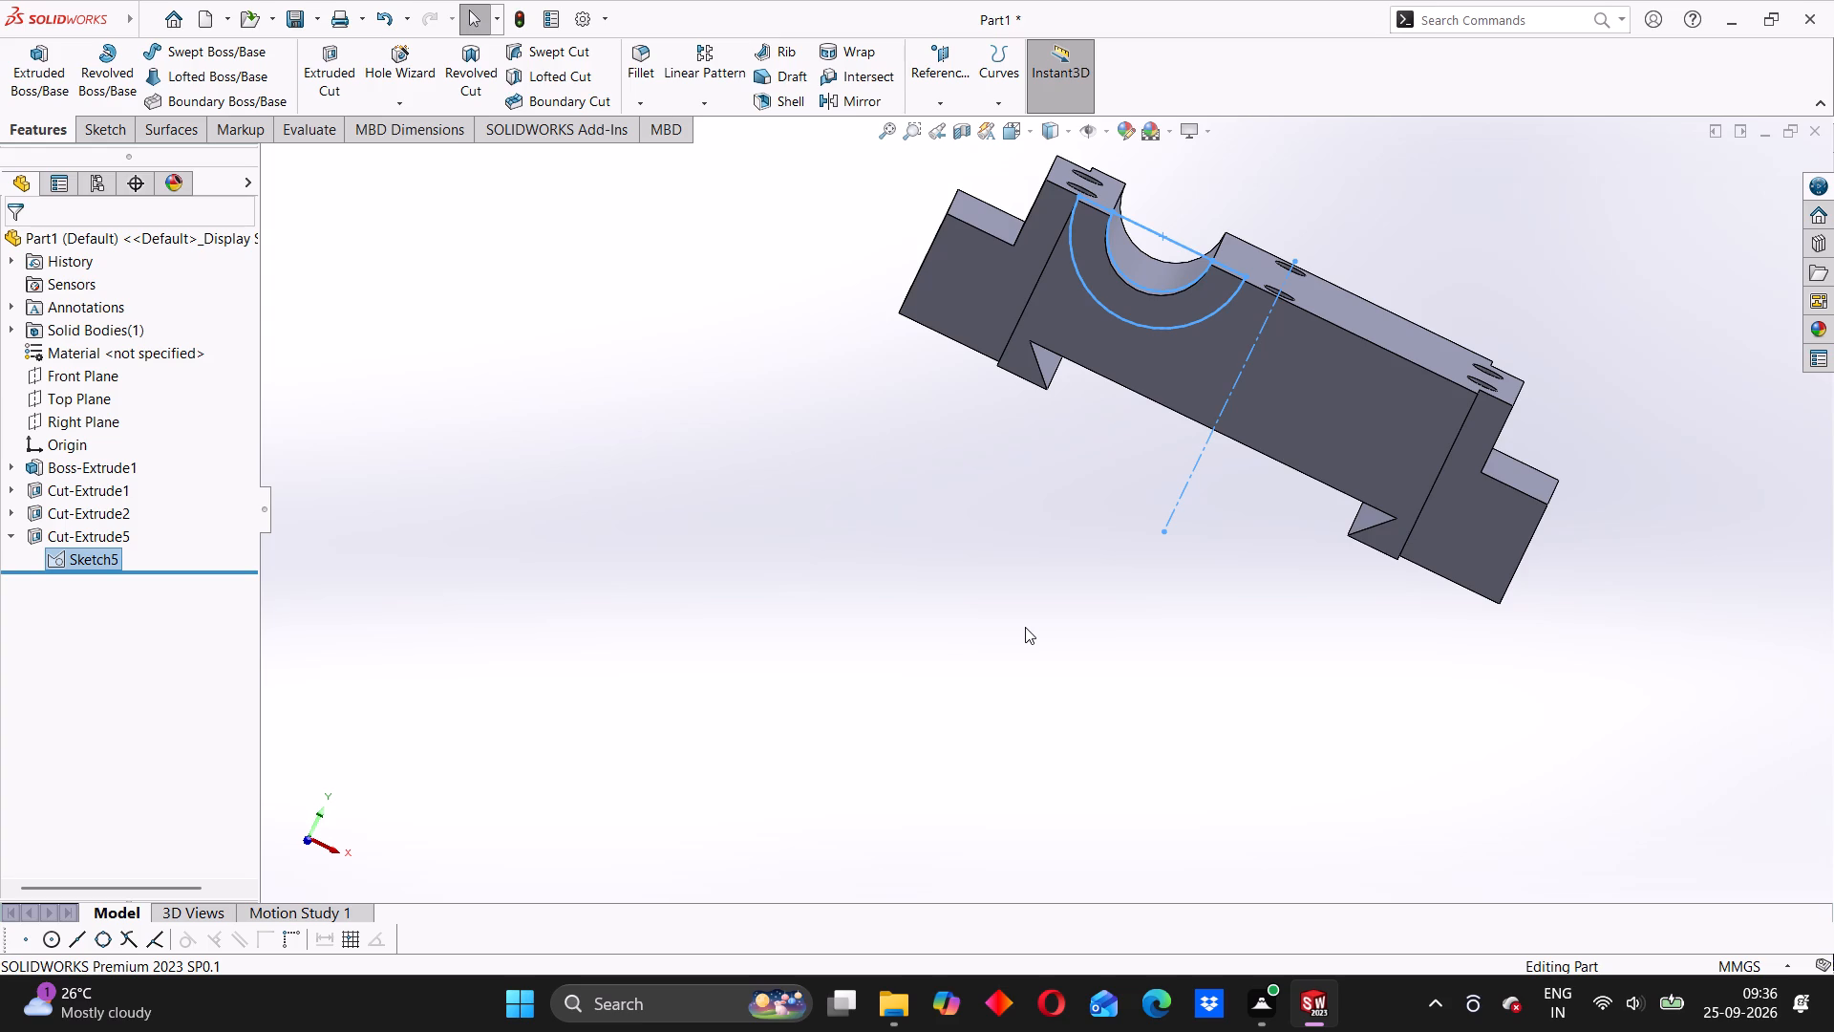
{"action": "scroll", "coordinate": [1000, 501], "scroll_direction": "up", "scroll_amount": 1}
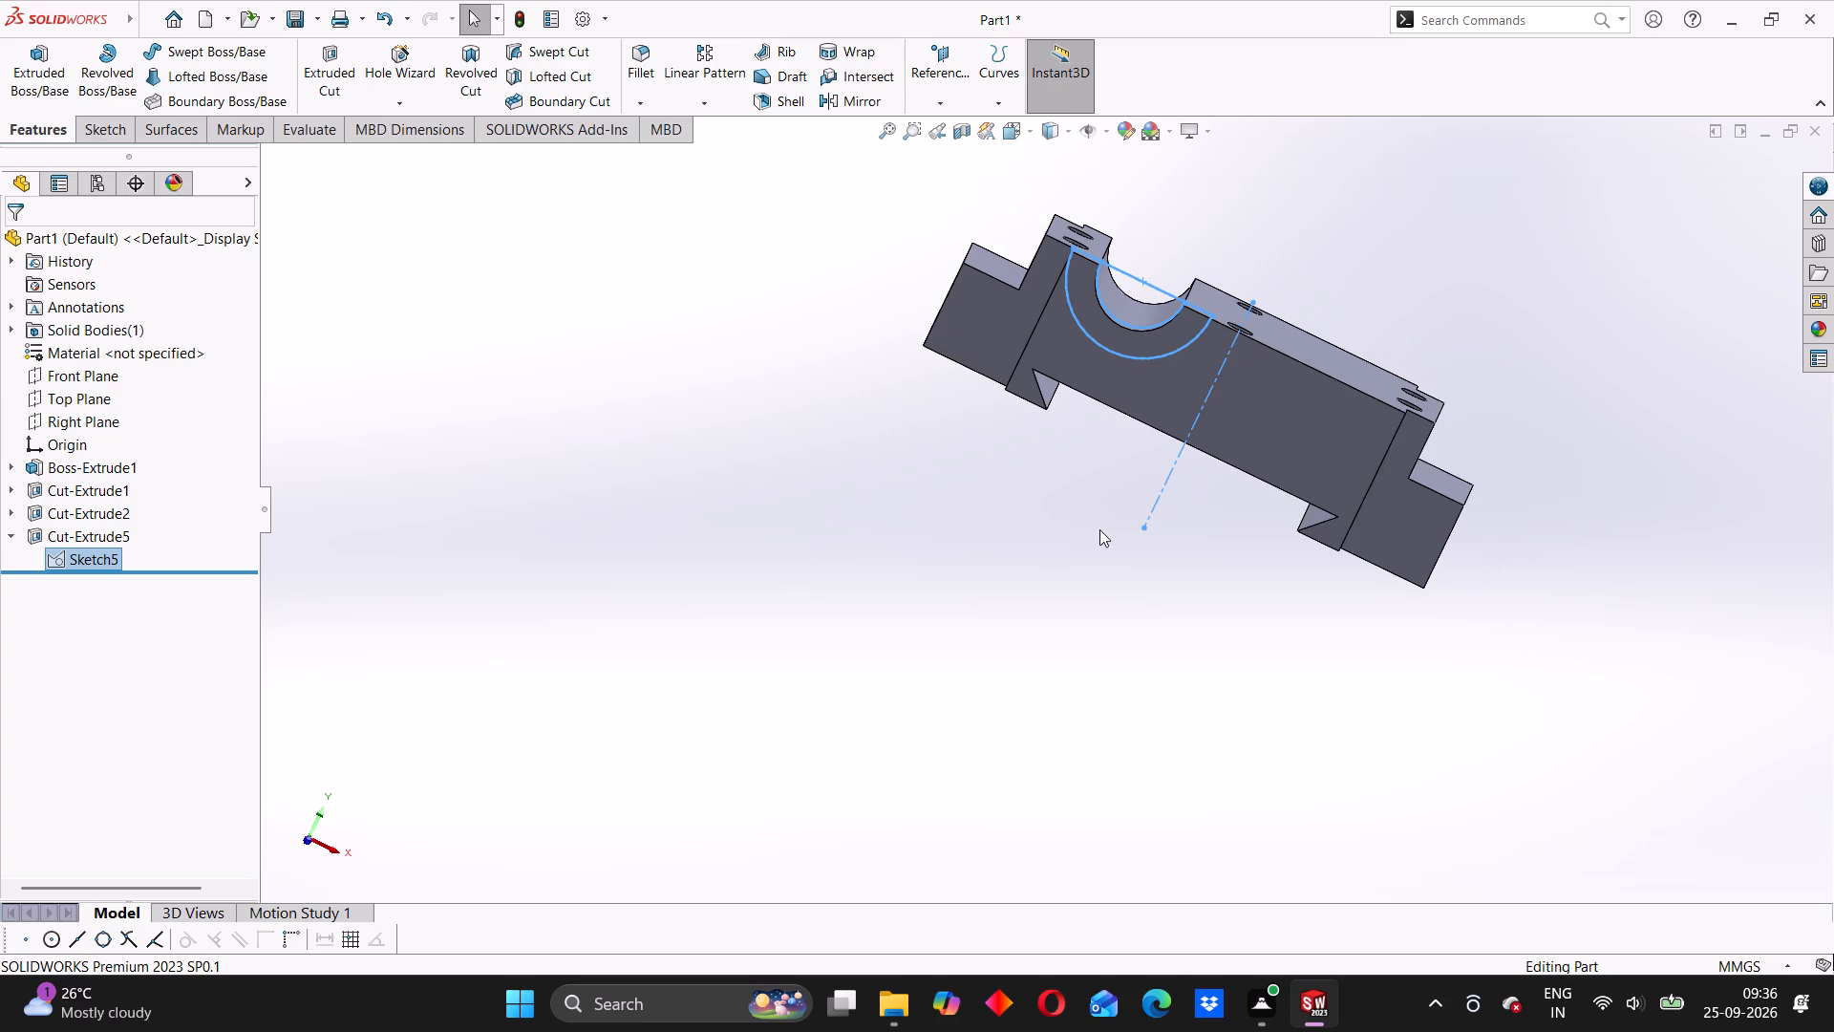
{"action": "middle_click_drag", "start_coordinate": [1013, 535], "coordinate": [1092, 666]}
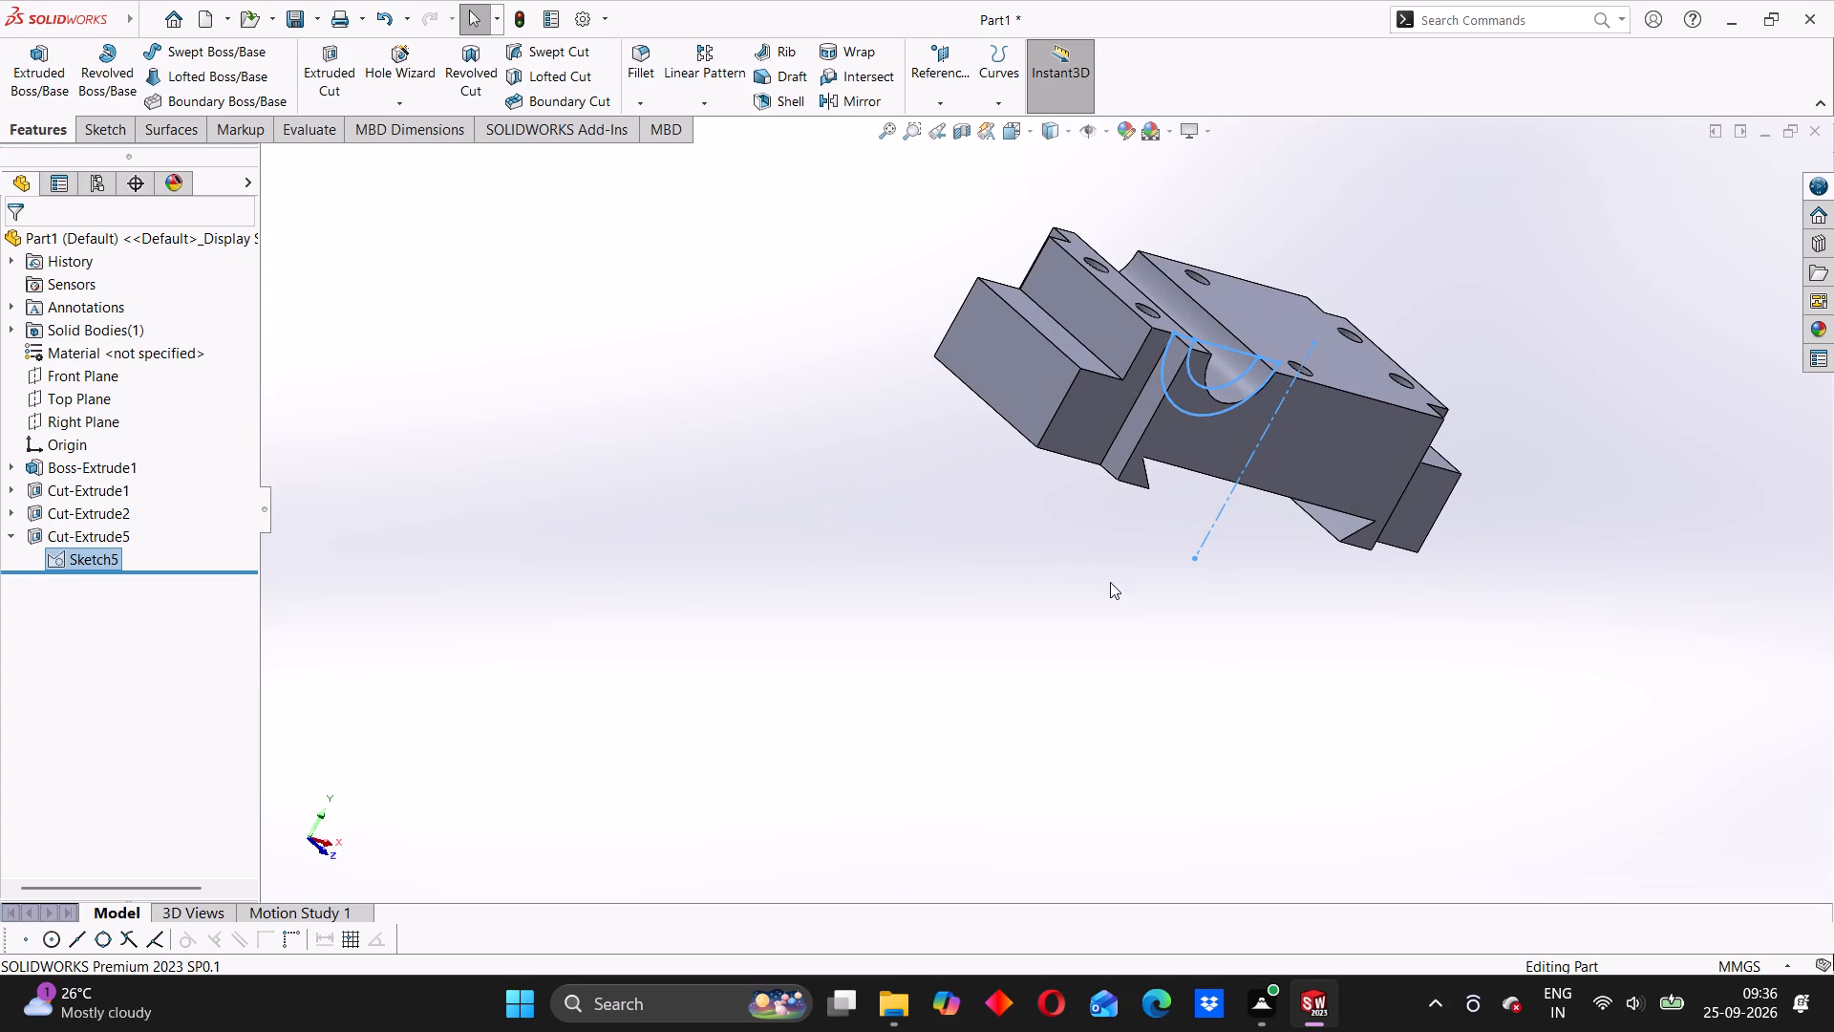
{"action": "scroll", "coordinate": [1162, 535], "scroll_direction": "down", "scroll_amount": 2}
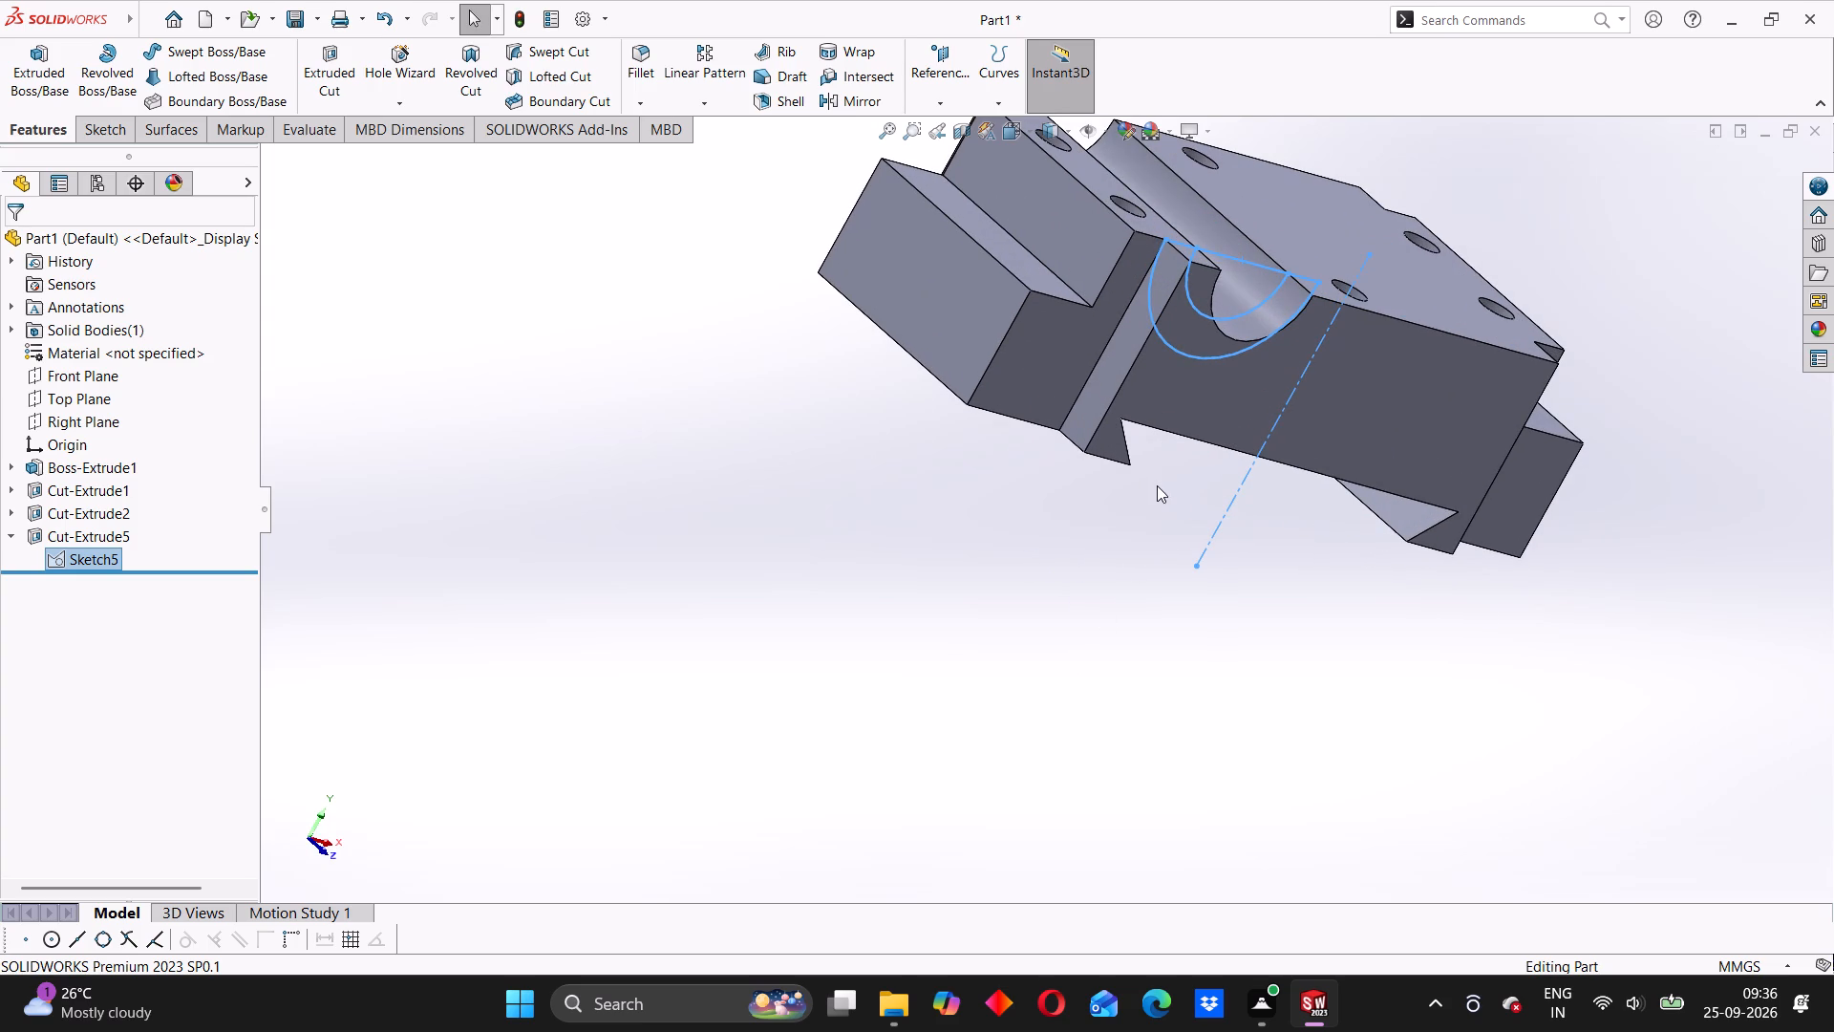
Open the semicircular groove cut's sketch for editing.
{"action": "middle_click", "coordinate": [1155, 487]}
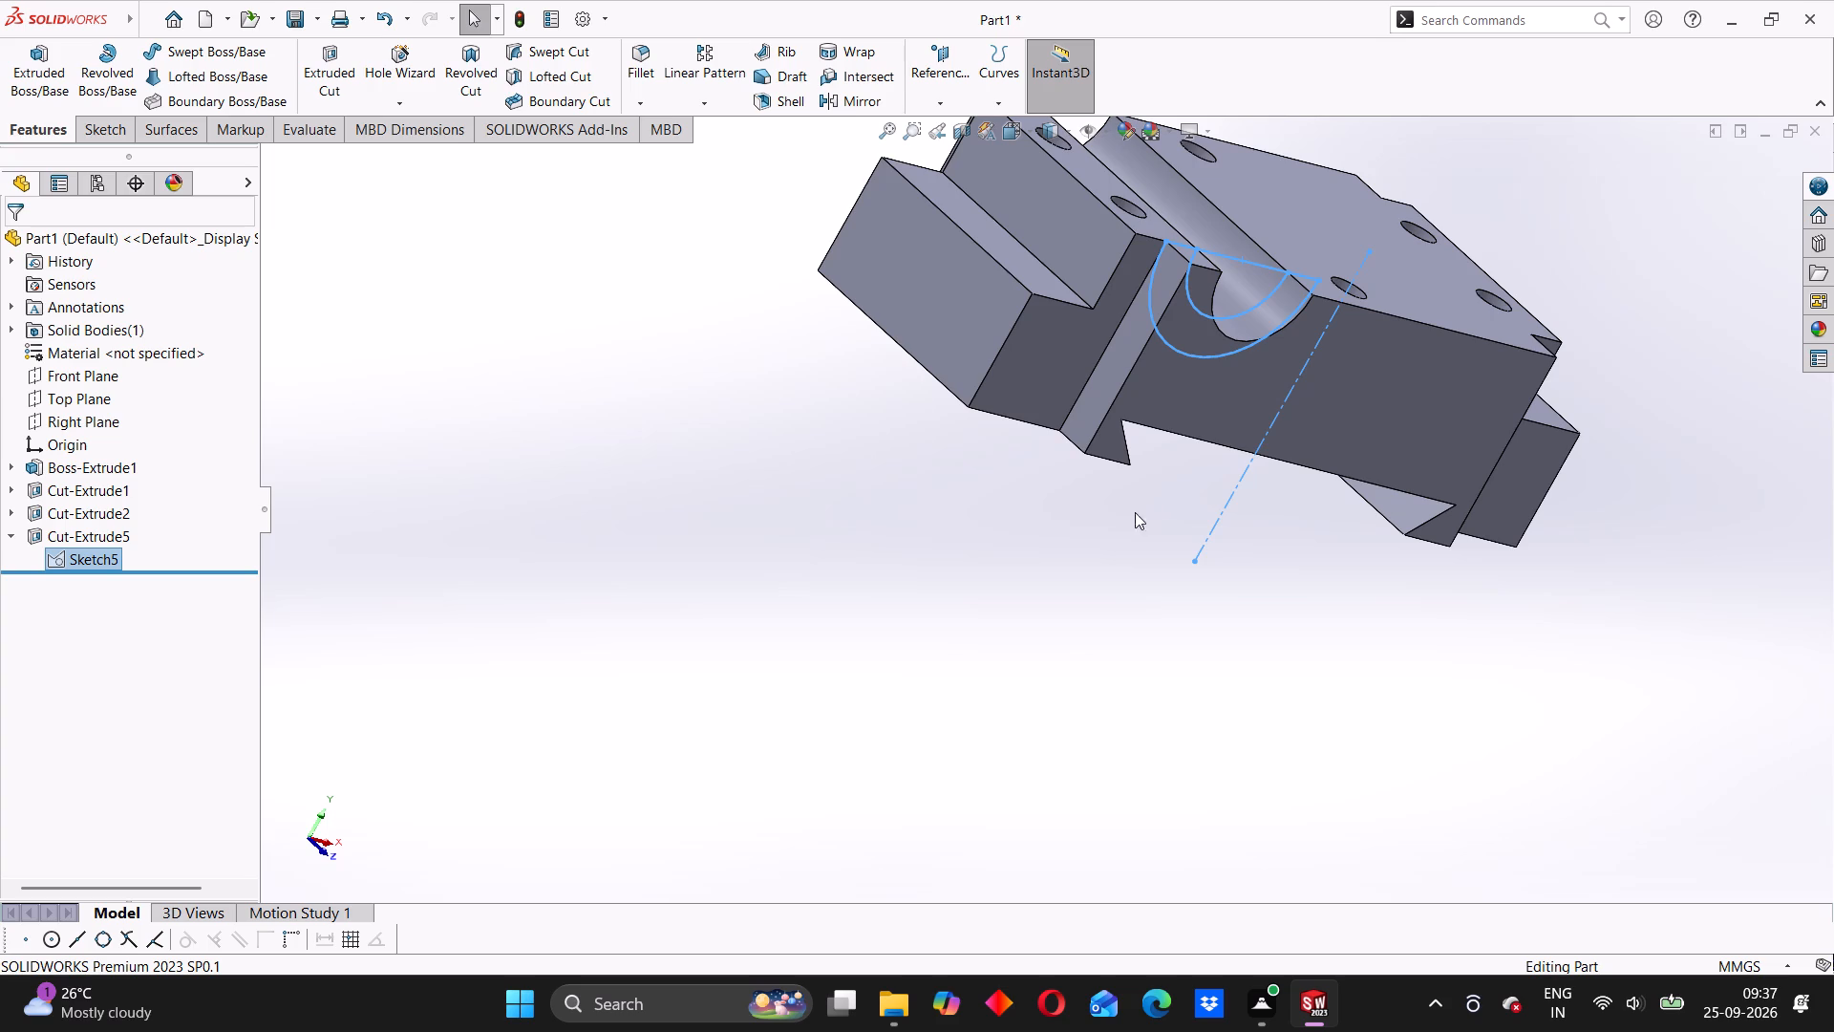
{"action": "middle_click_drag", "start_coordinate": [1316, 557], "coordinate": [1205, 524]}
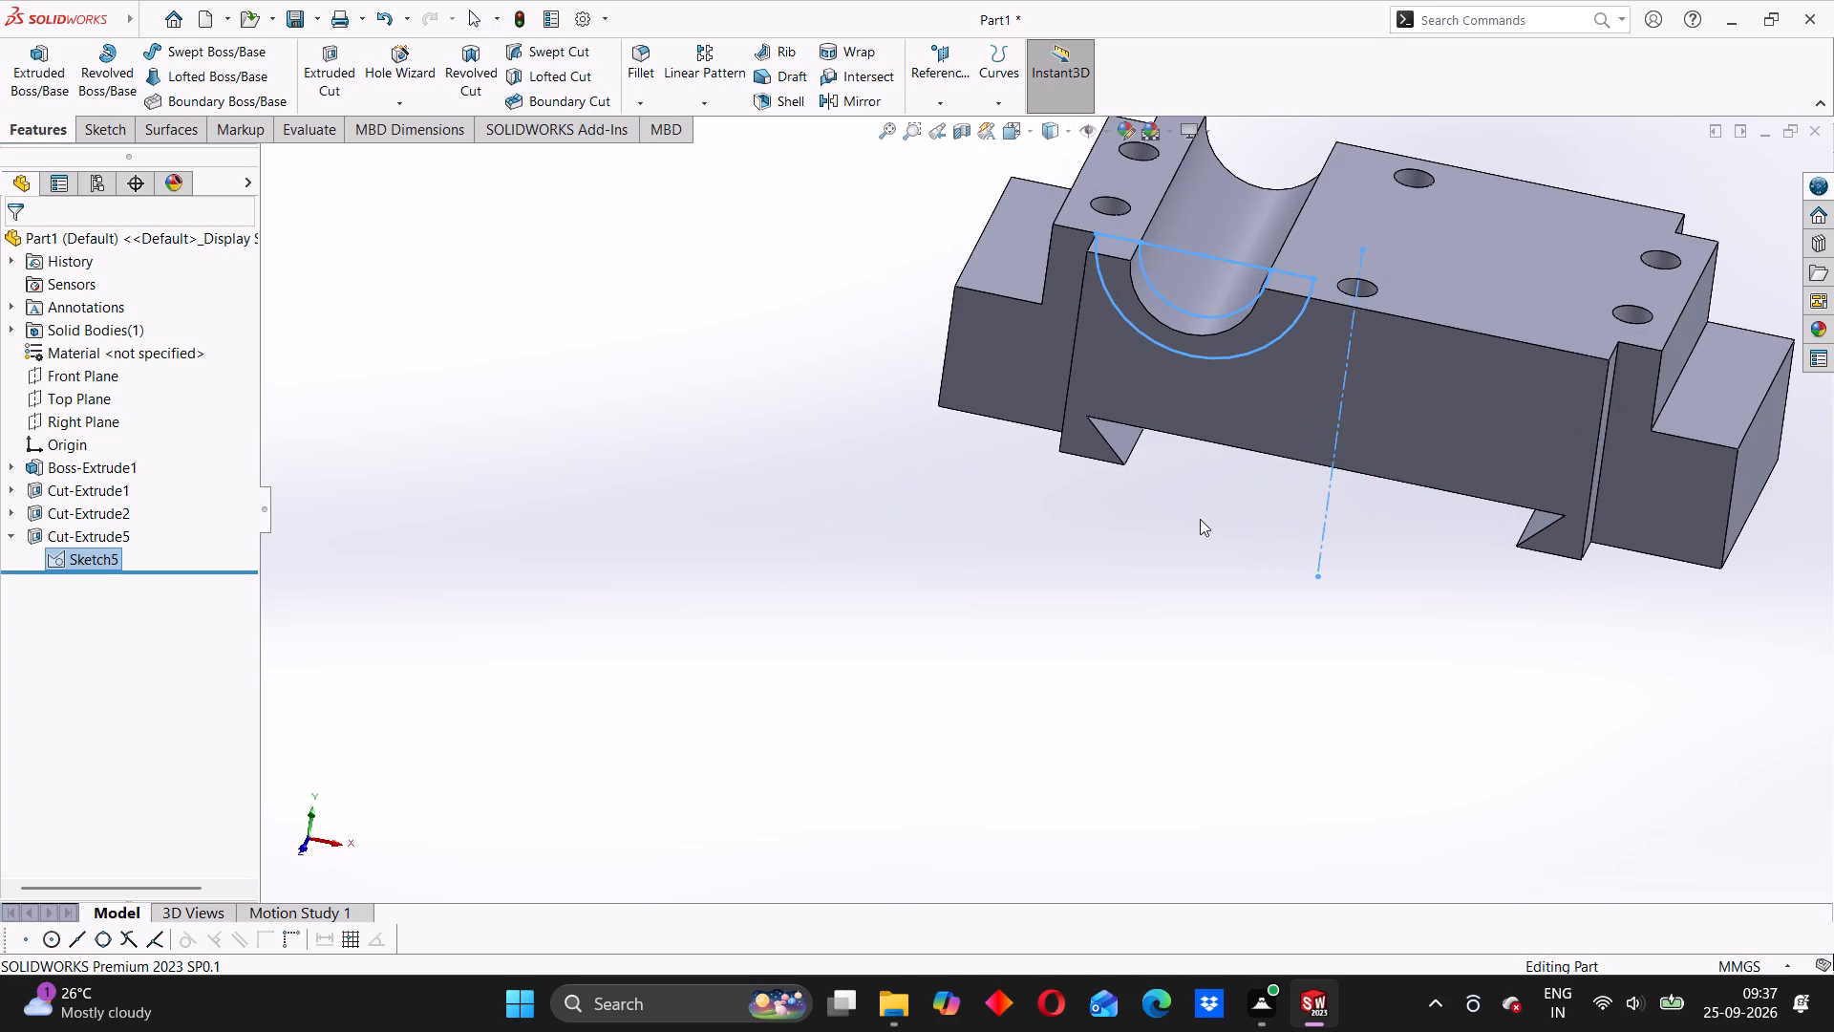
{"action": "middle_click_drag", "start_coordinate": [1191, 591], "coordinate": [1234, 528]}
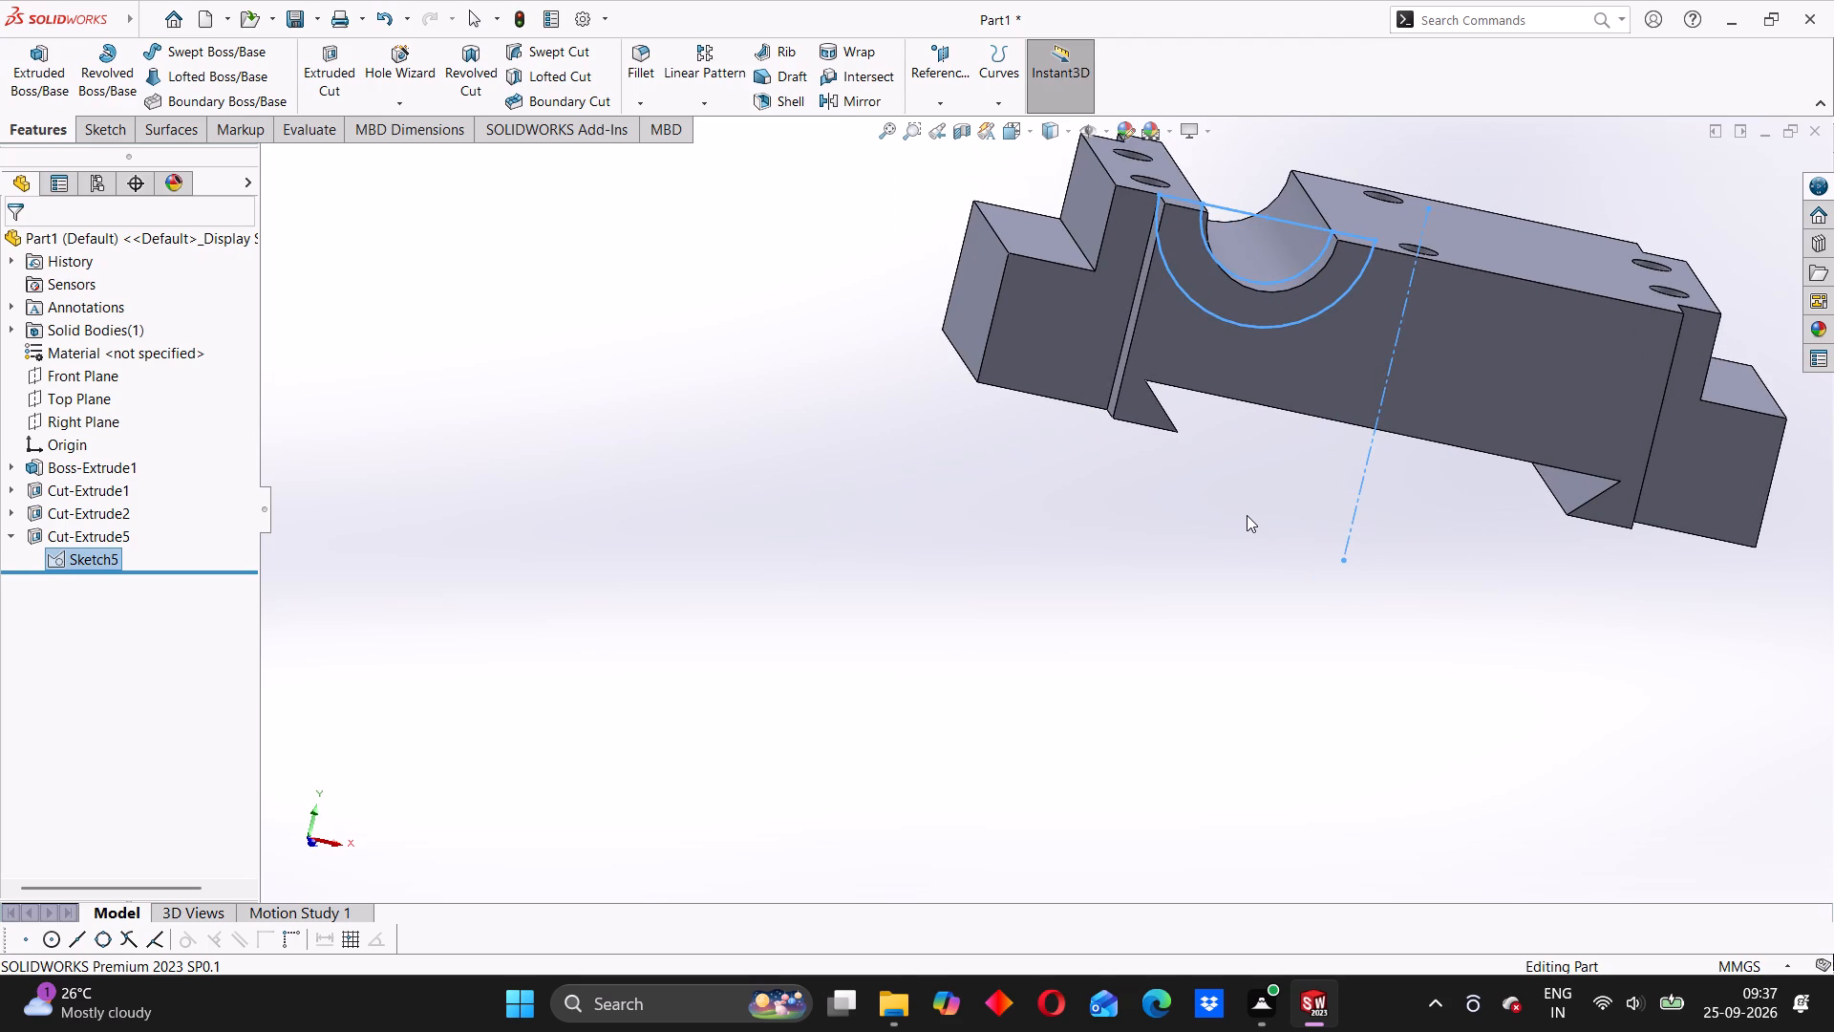
{"action": "right_click", "coordinate": [95, 571]}
{"action": "left_click", "coordinate": [115, 517]}
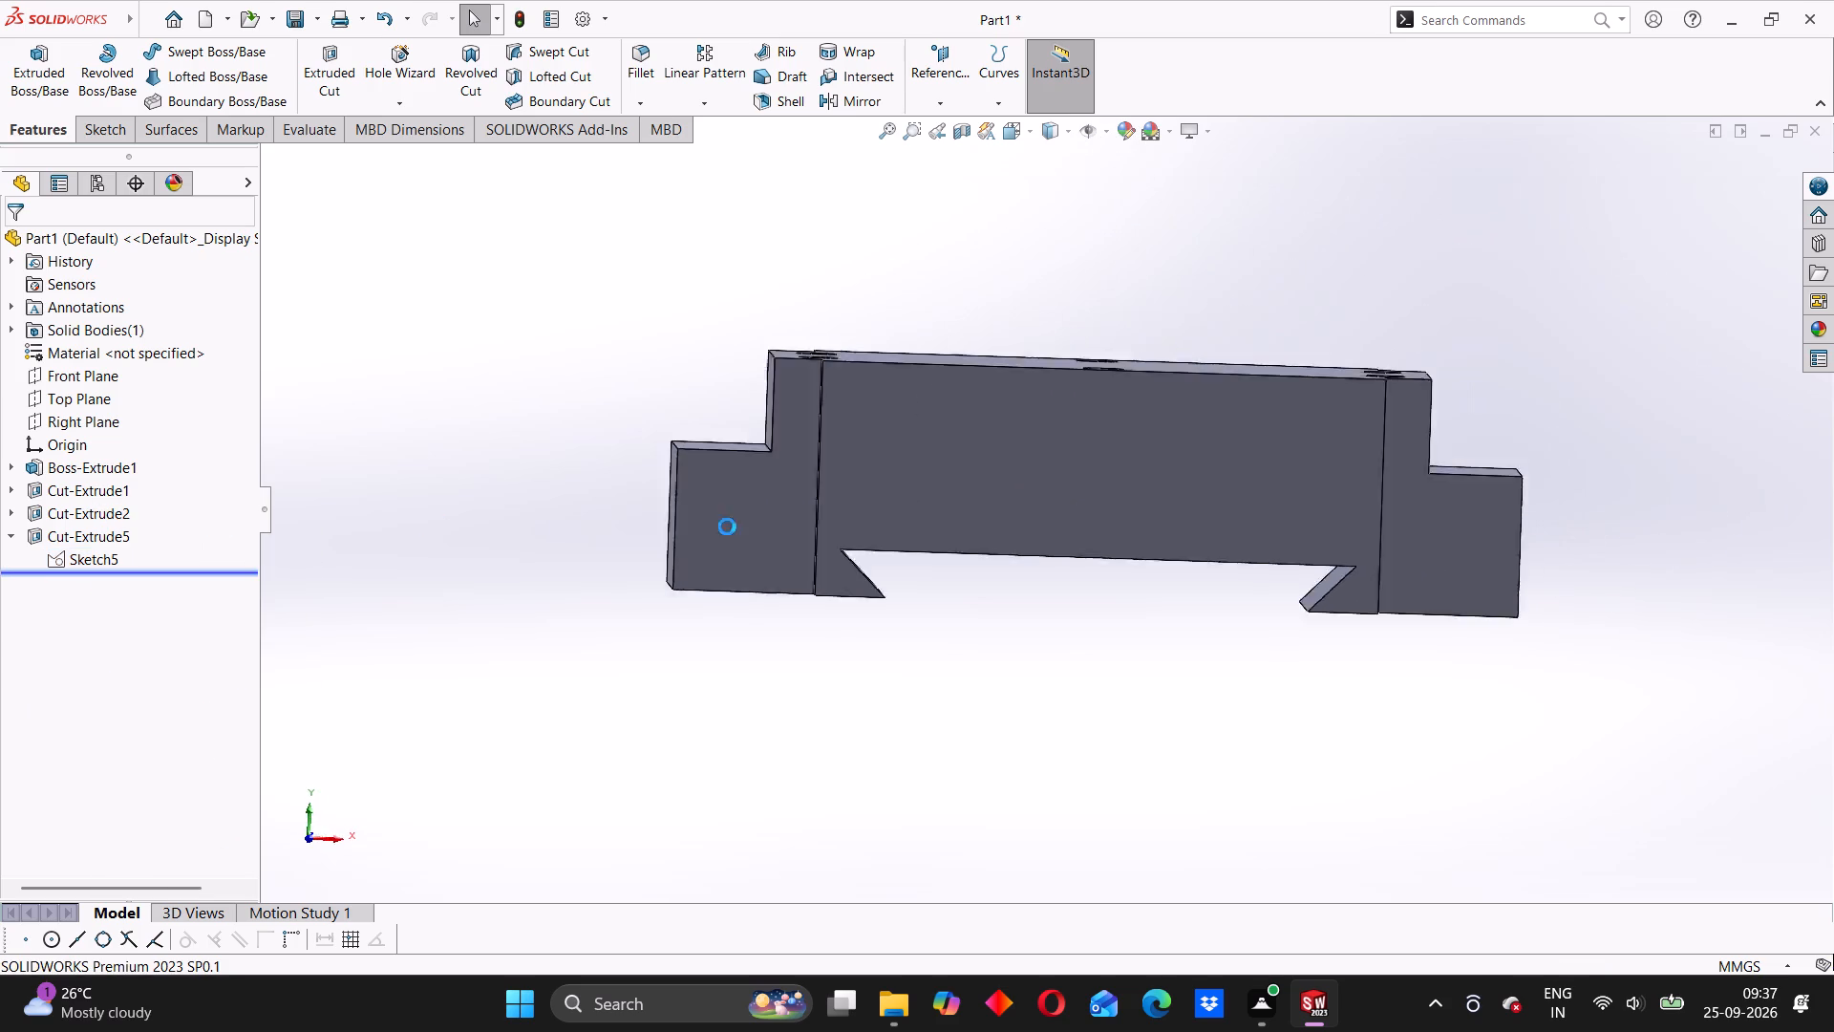
{"action": "left_click", "coordinate": [1077, 275]}
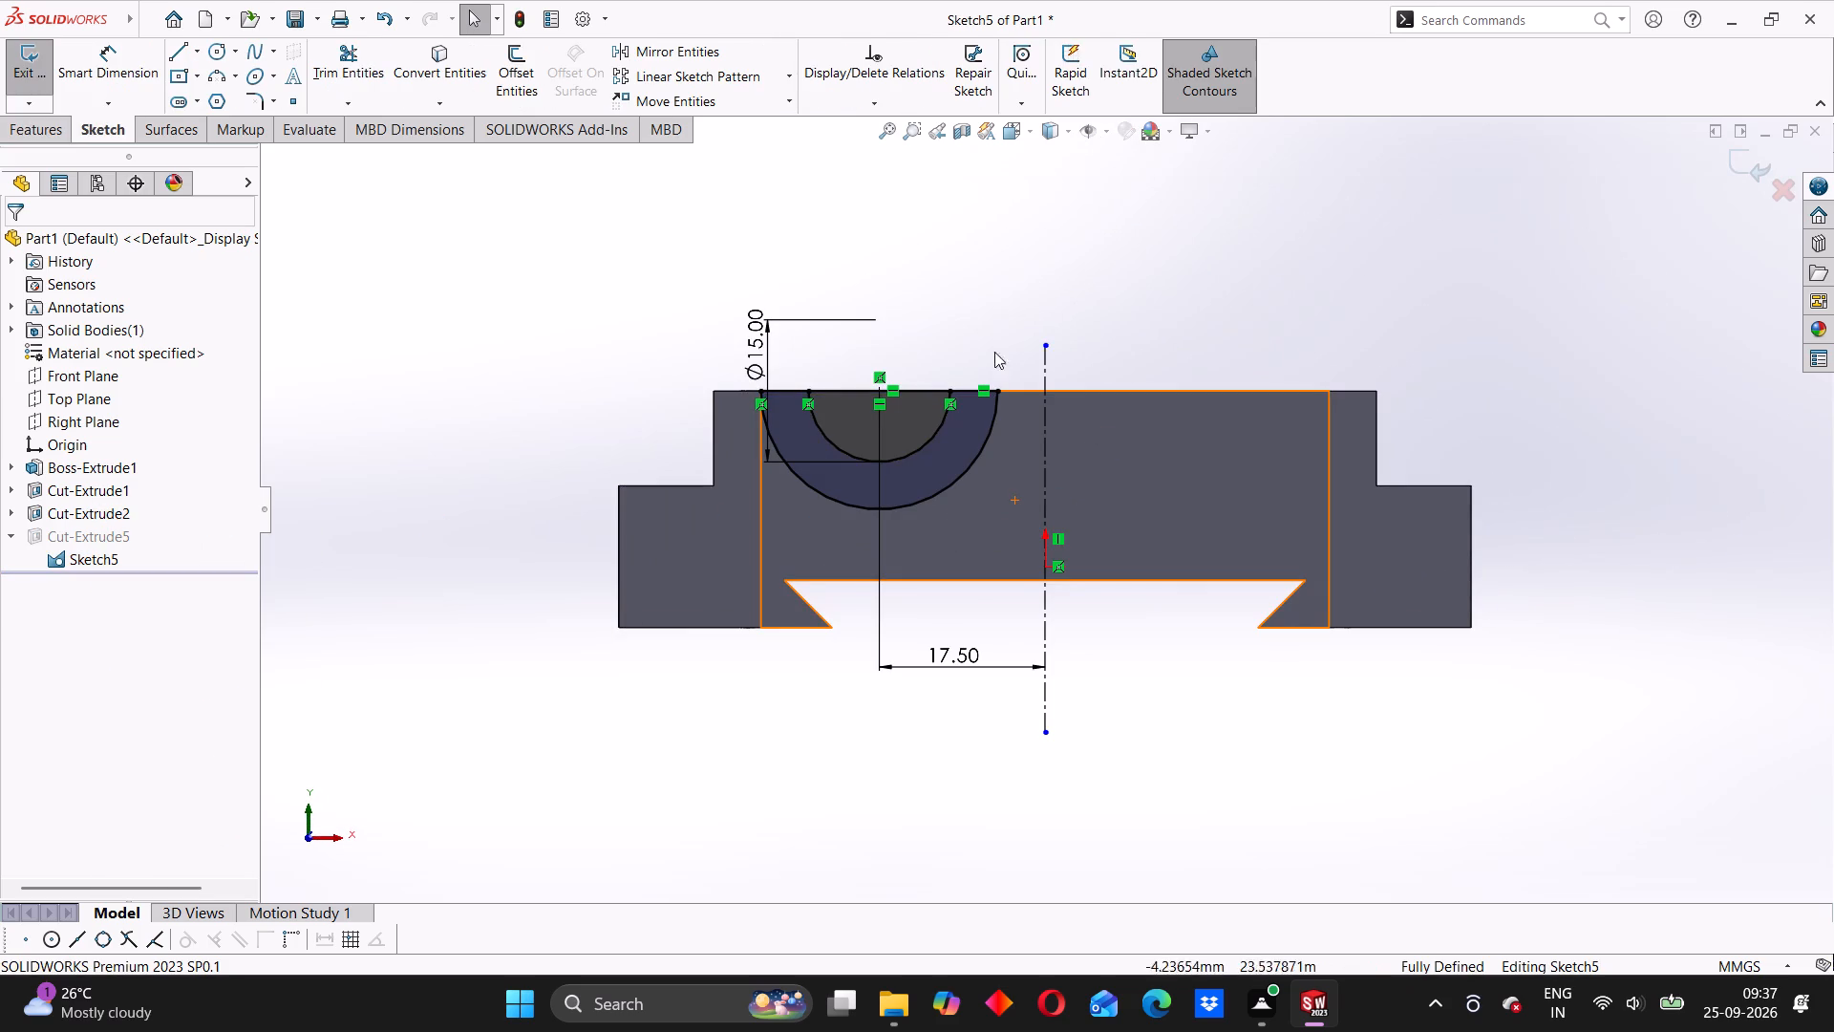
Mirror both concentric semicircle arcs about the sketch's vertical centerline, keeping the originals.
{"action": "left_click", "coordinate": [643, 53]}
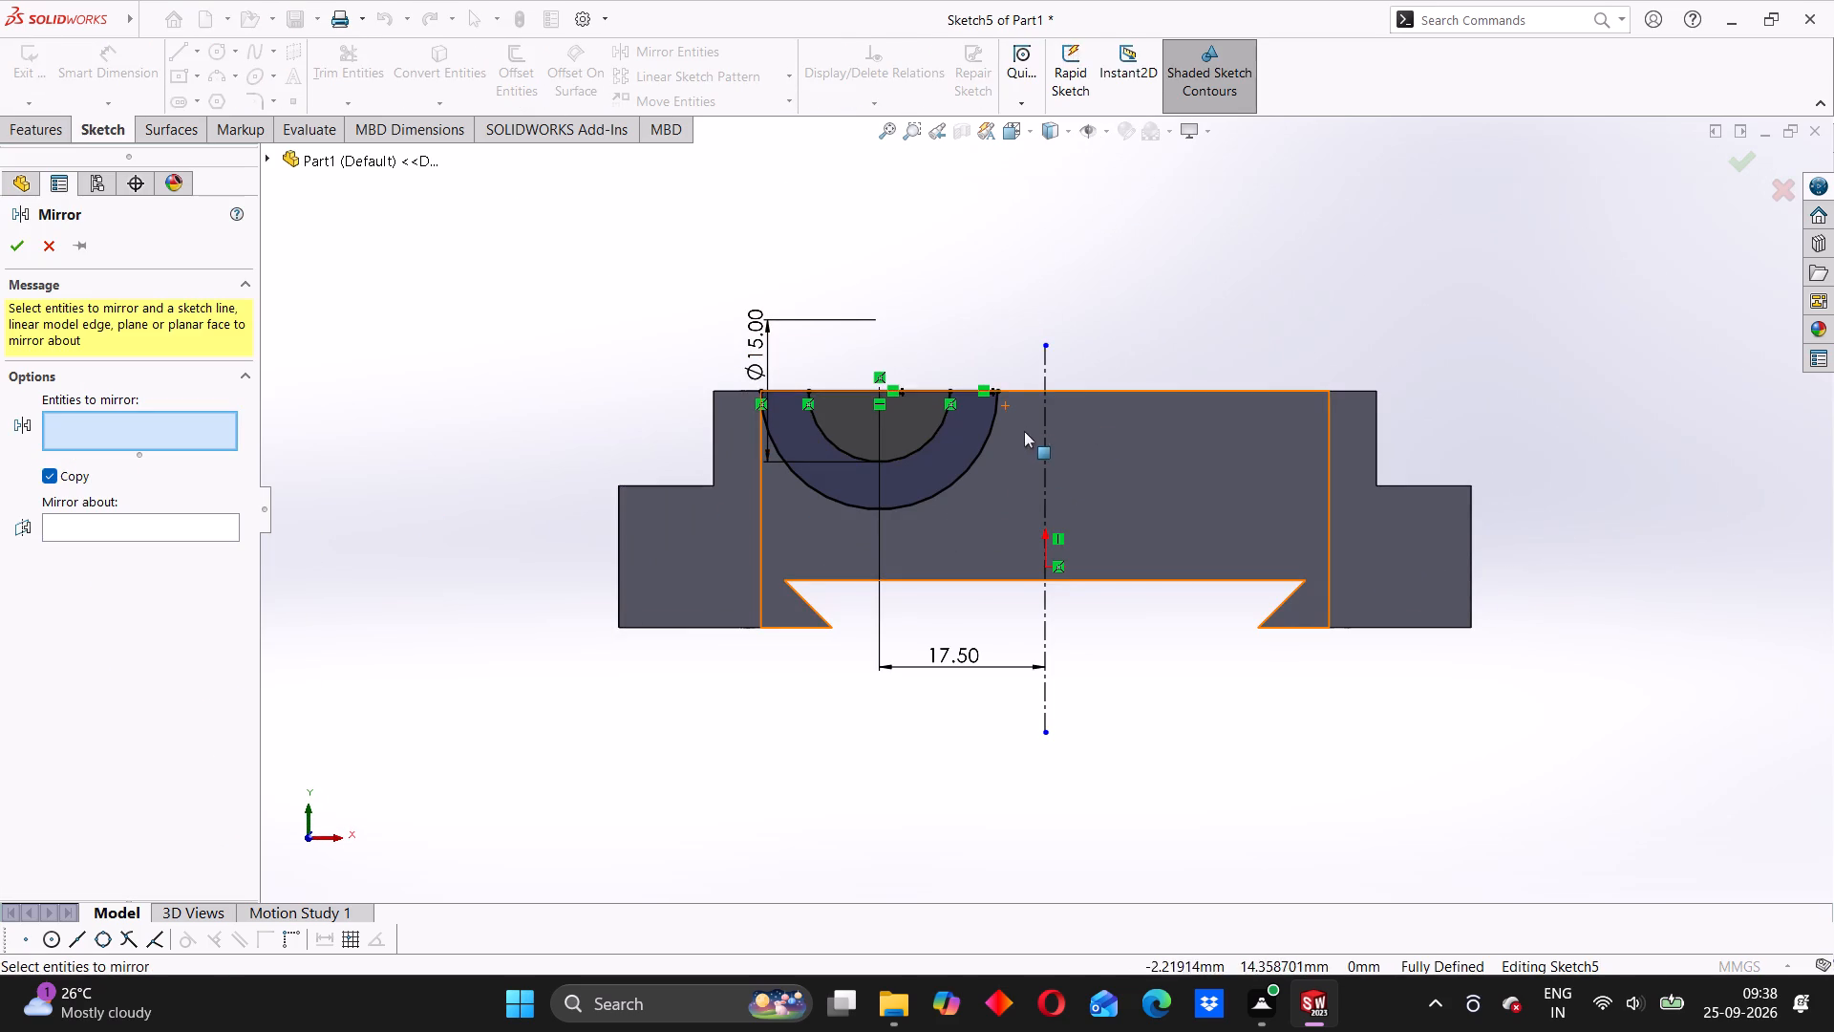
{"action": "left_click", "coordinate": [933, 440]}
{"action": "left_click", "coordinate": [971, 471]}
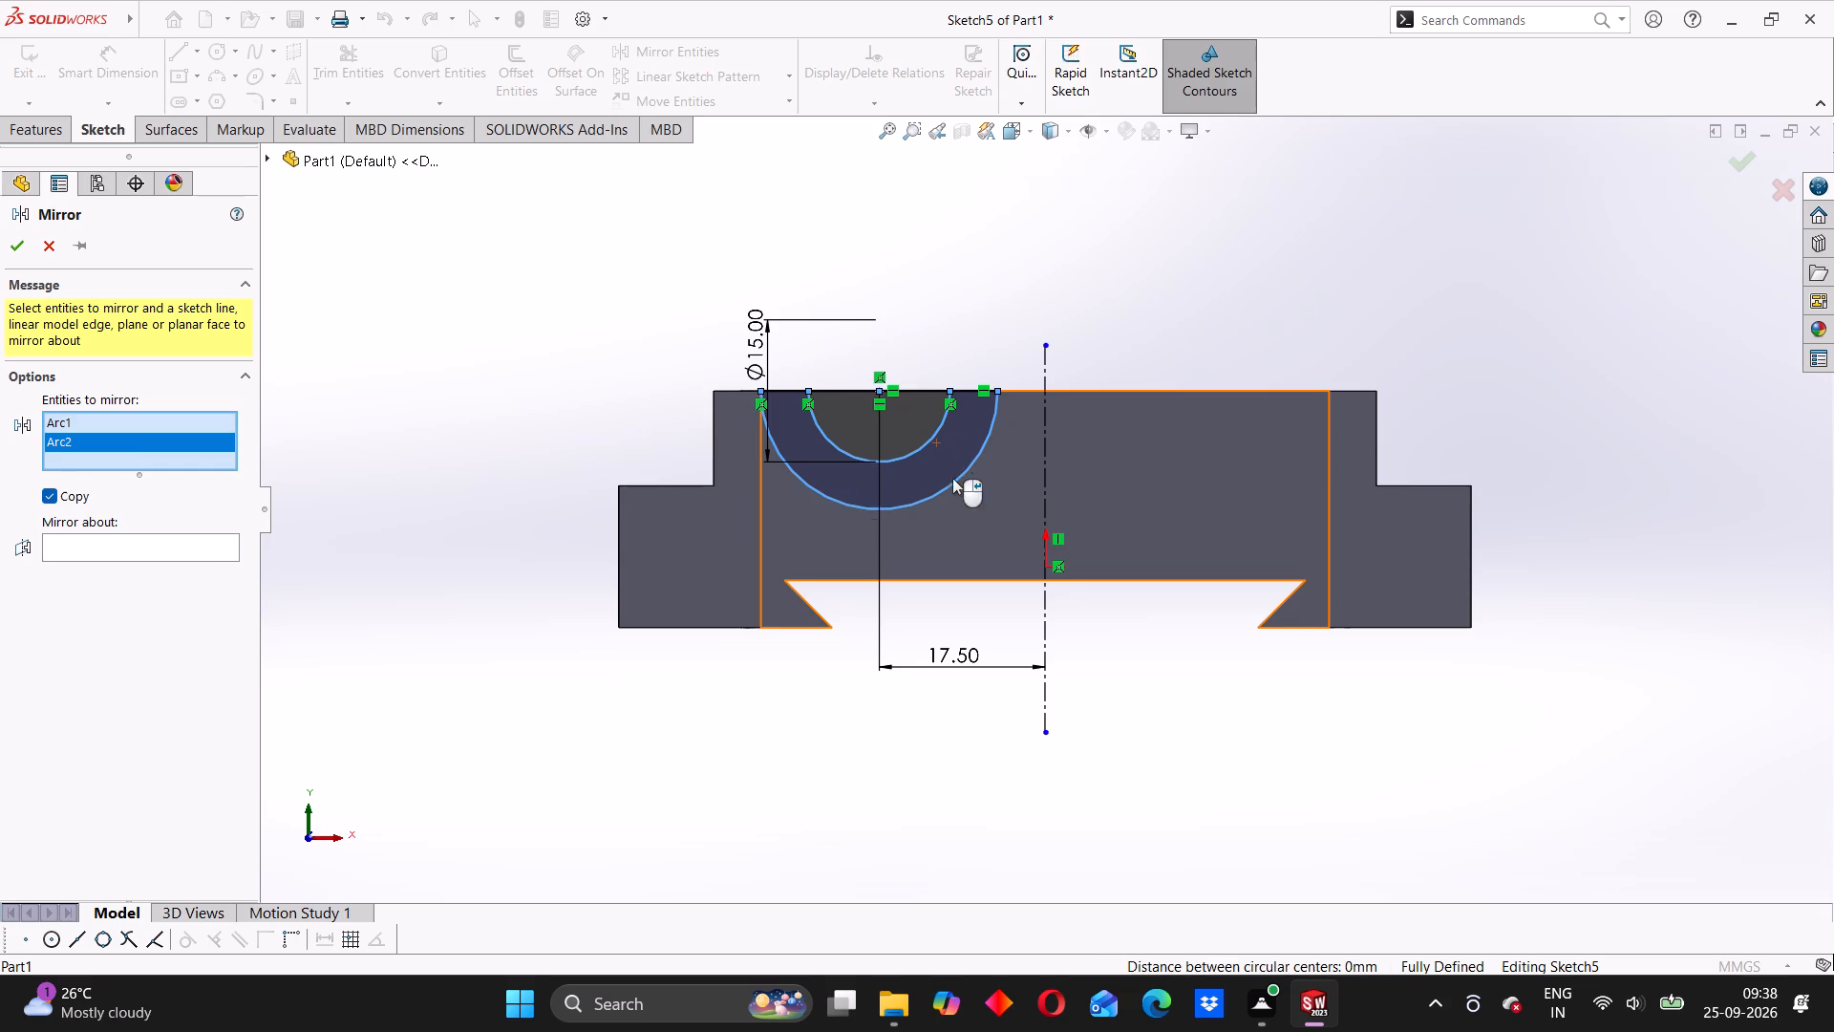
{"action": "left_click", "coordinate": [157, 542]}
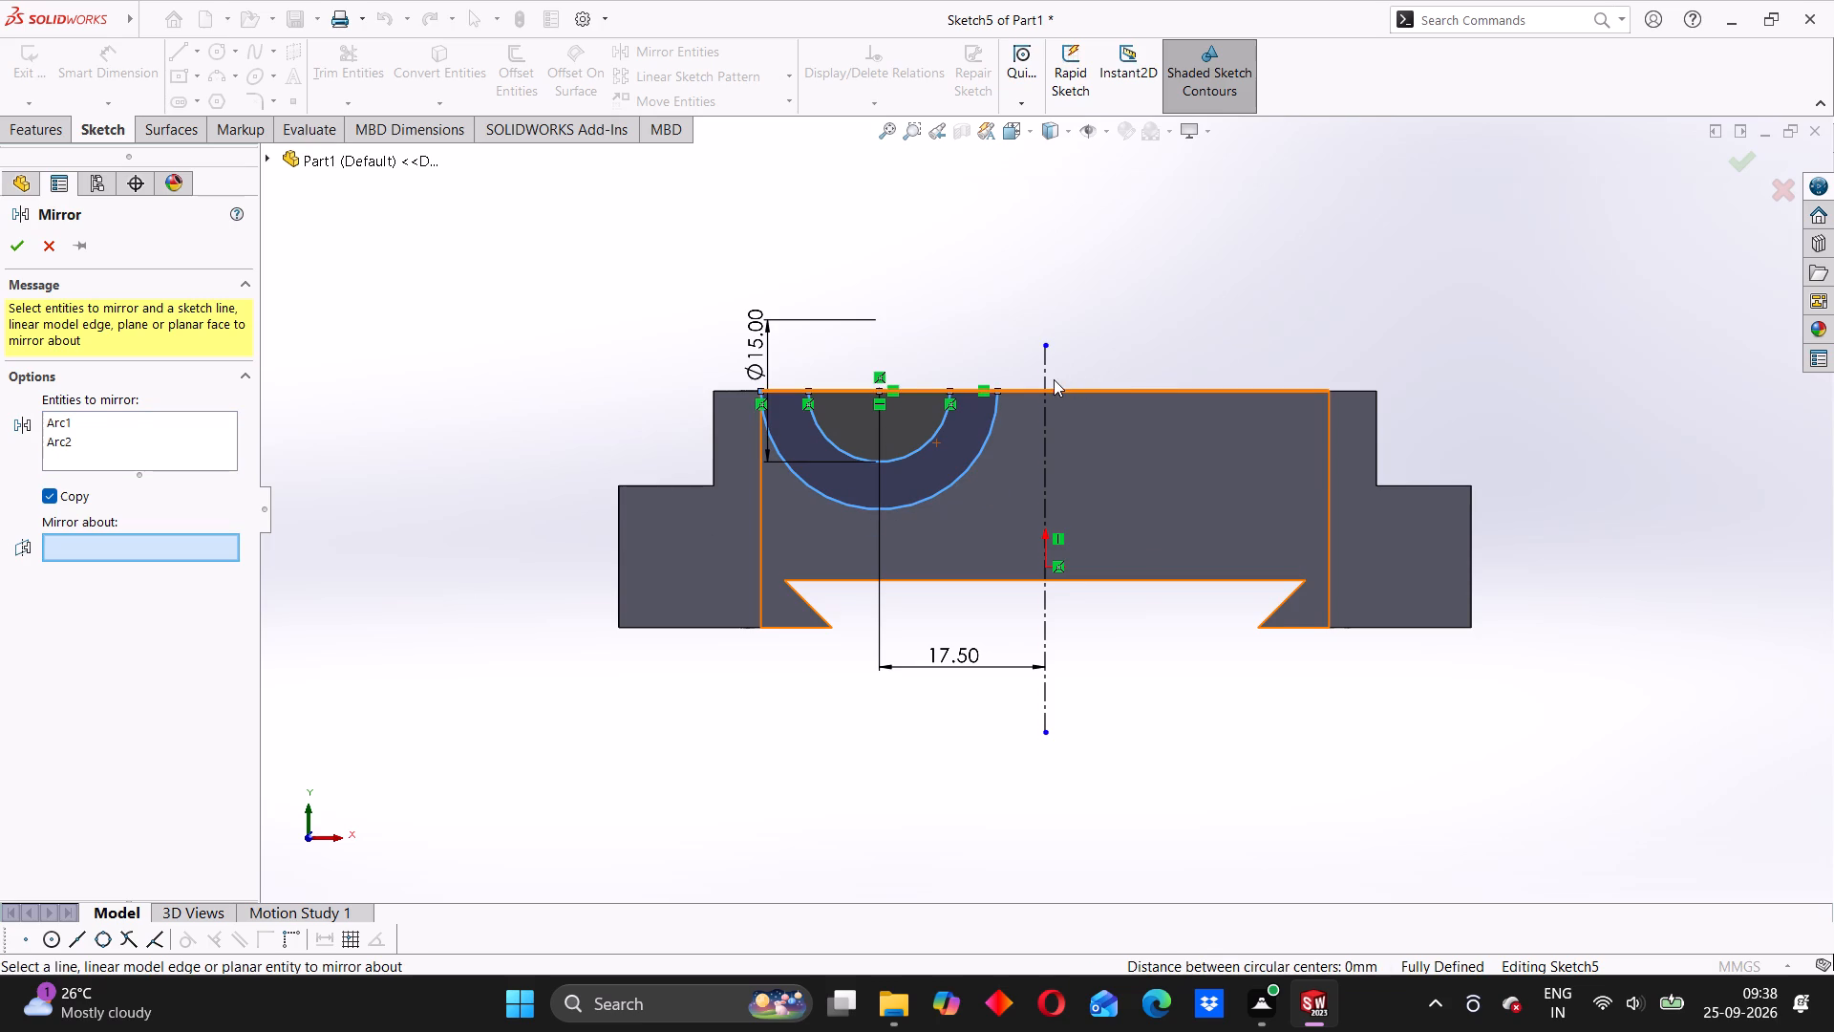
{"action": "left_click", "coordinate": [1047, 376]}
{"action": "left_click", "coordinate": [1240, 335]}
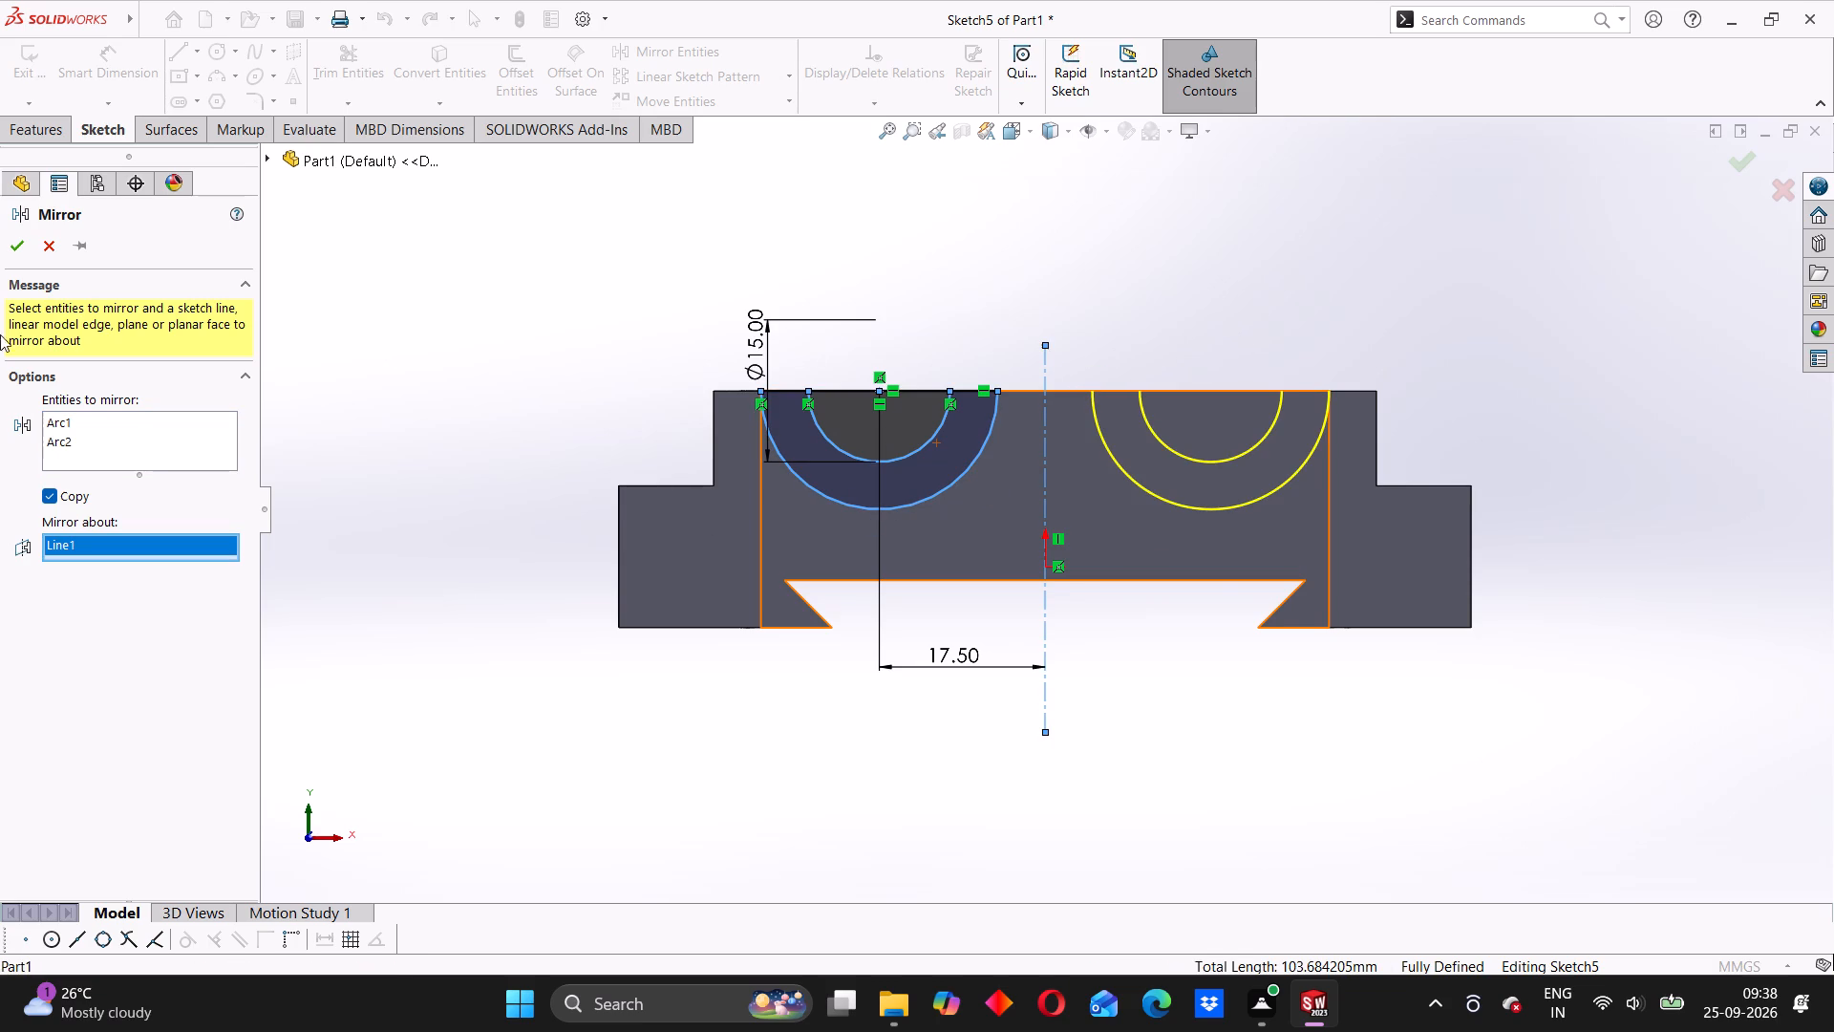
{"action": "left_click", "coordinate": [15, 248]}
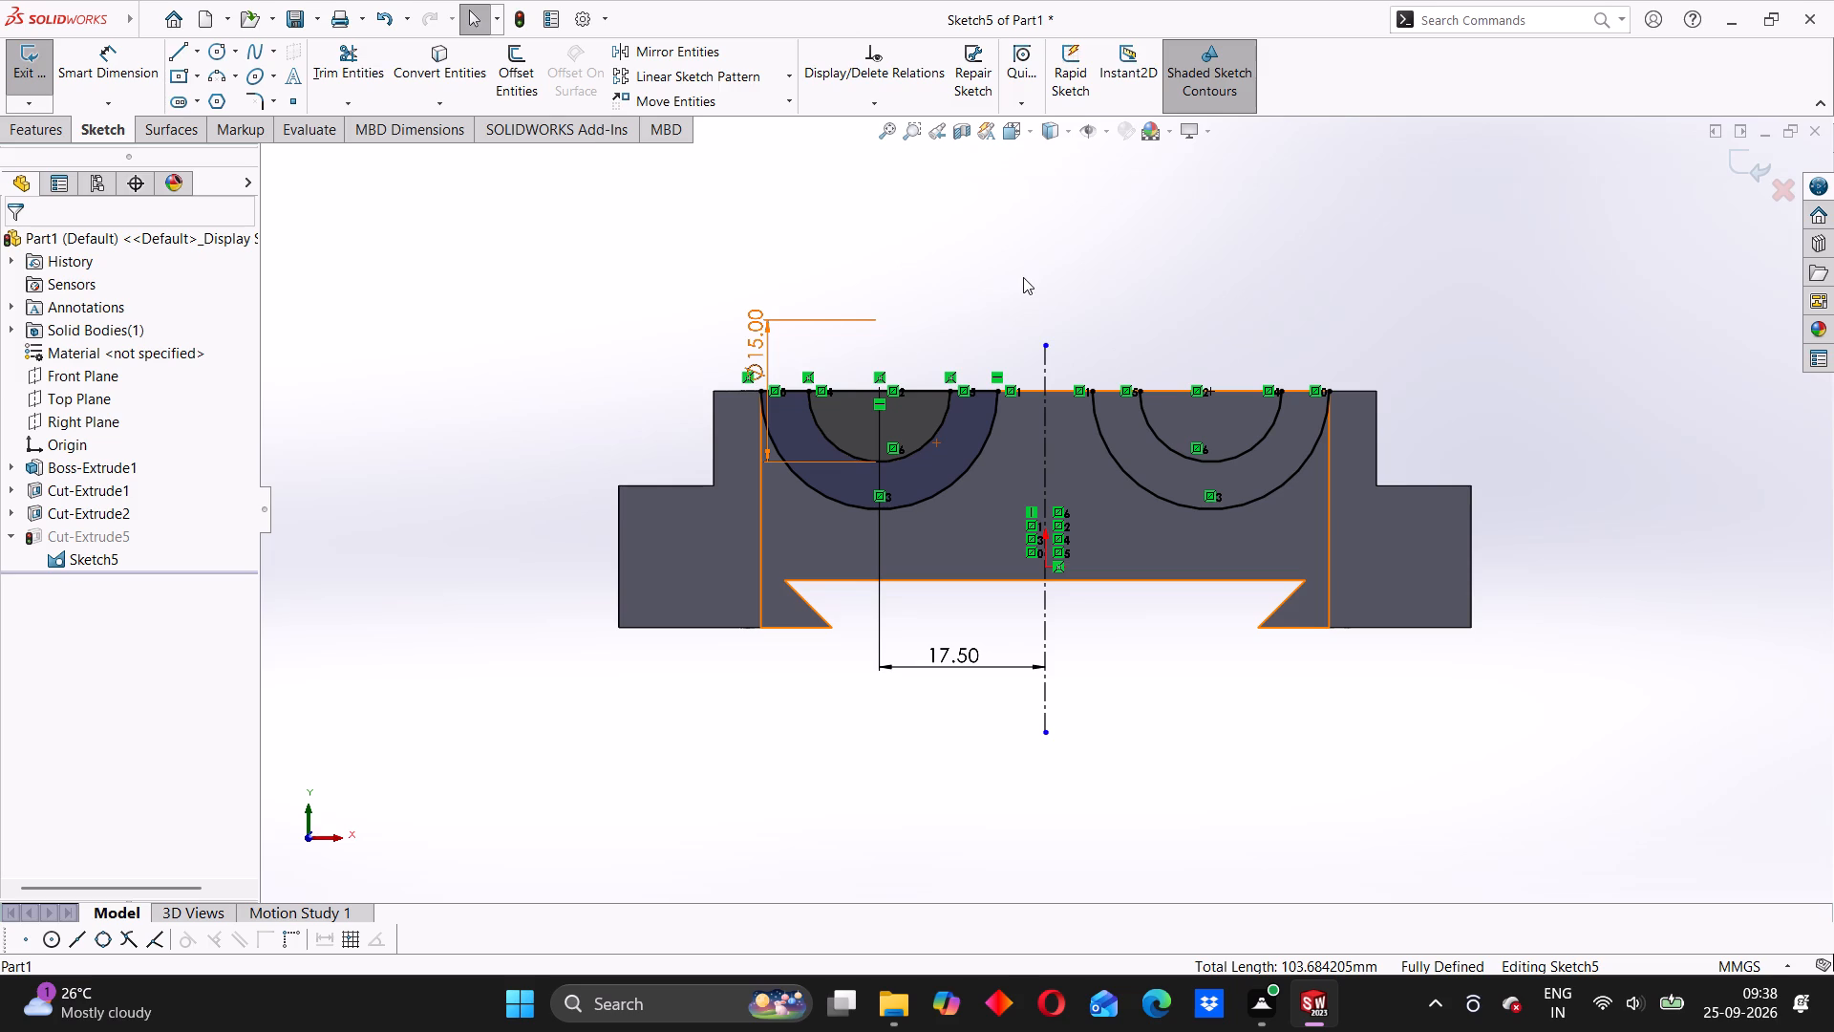
Examine the original and mirrored semicircles against the block and the groove's cut preview from several directions.
{"action": "middle_click_drag", "start_coordinate": [990, 298], "coordinate": [1042, 378]}
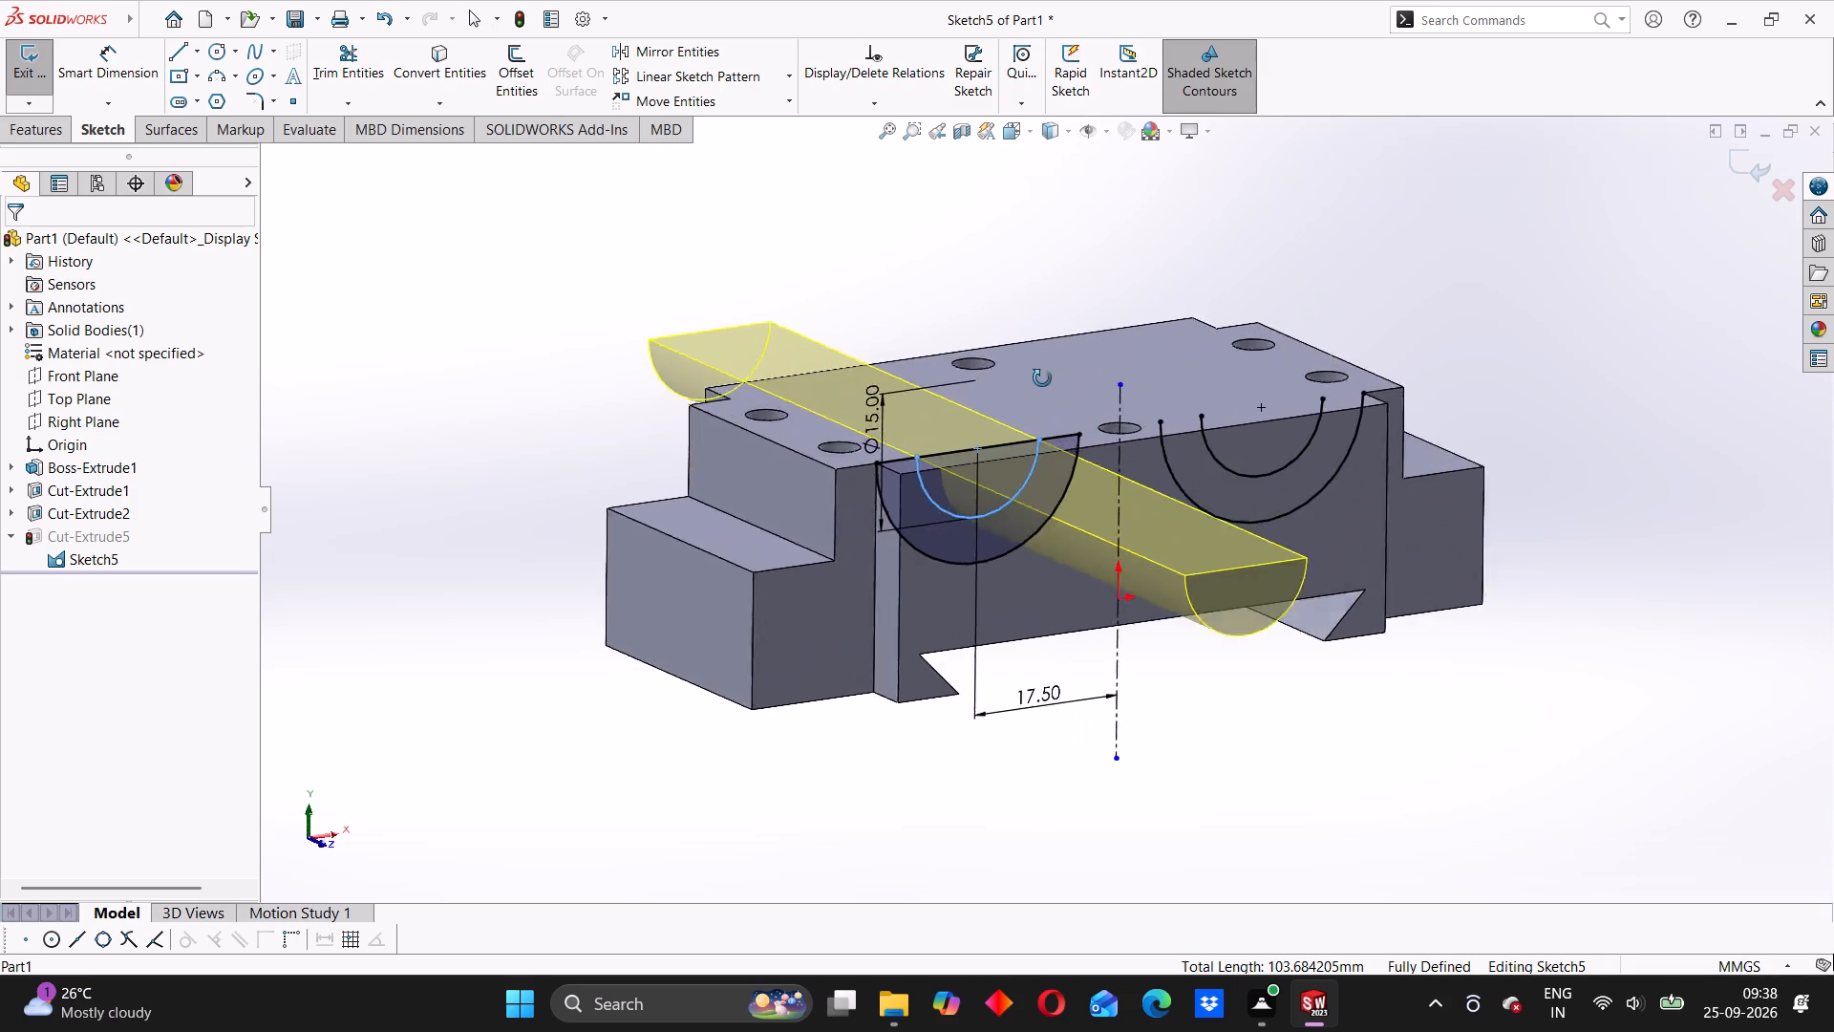
{"action": "middle_click_drag", "start_coordinate": [1042, 378], "coordinate": [998, 391]}
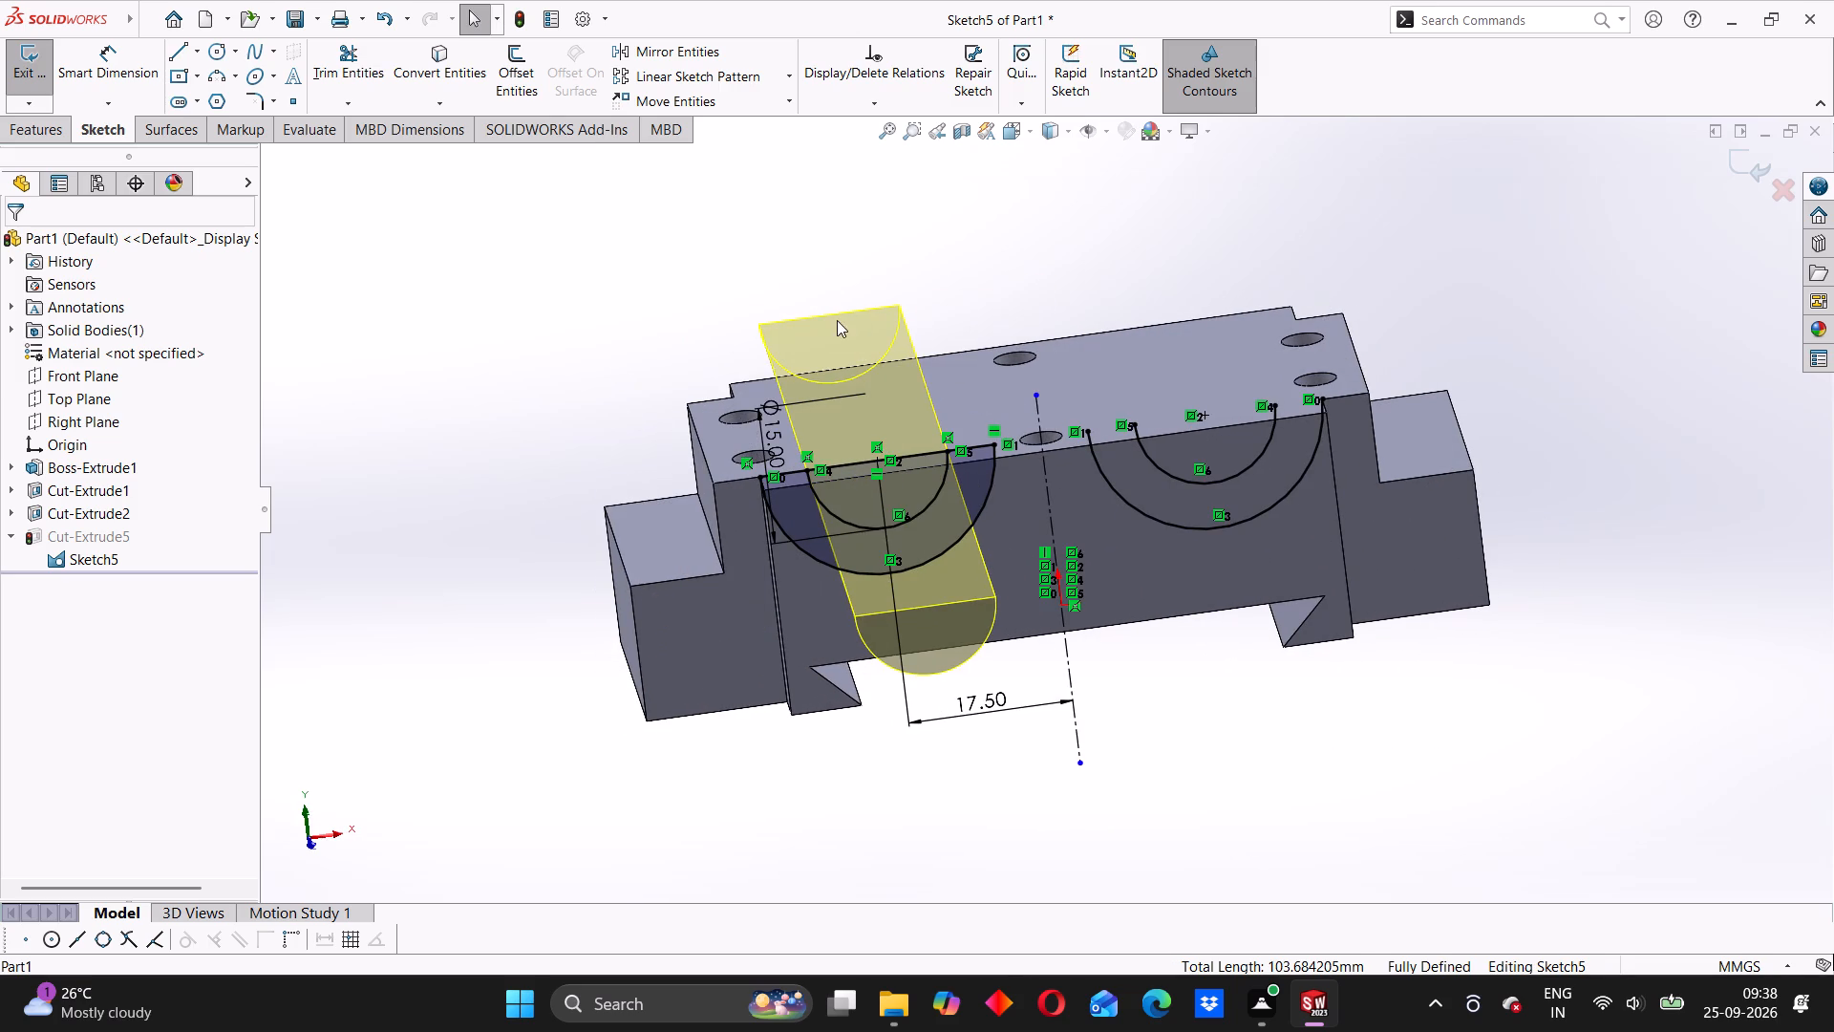
{"action": "middle_click_drag", "start_coordinate": [856, 369], "coordinate": [844, 322]}
{"action": "middle_click_drag", "start_coordinate": [862, 377], "coordinate": [875, 399]}
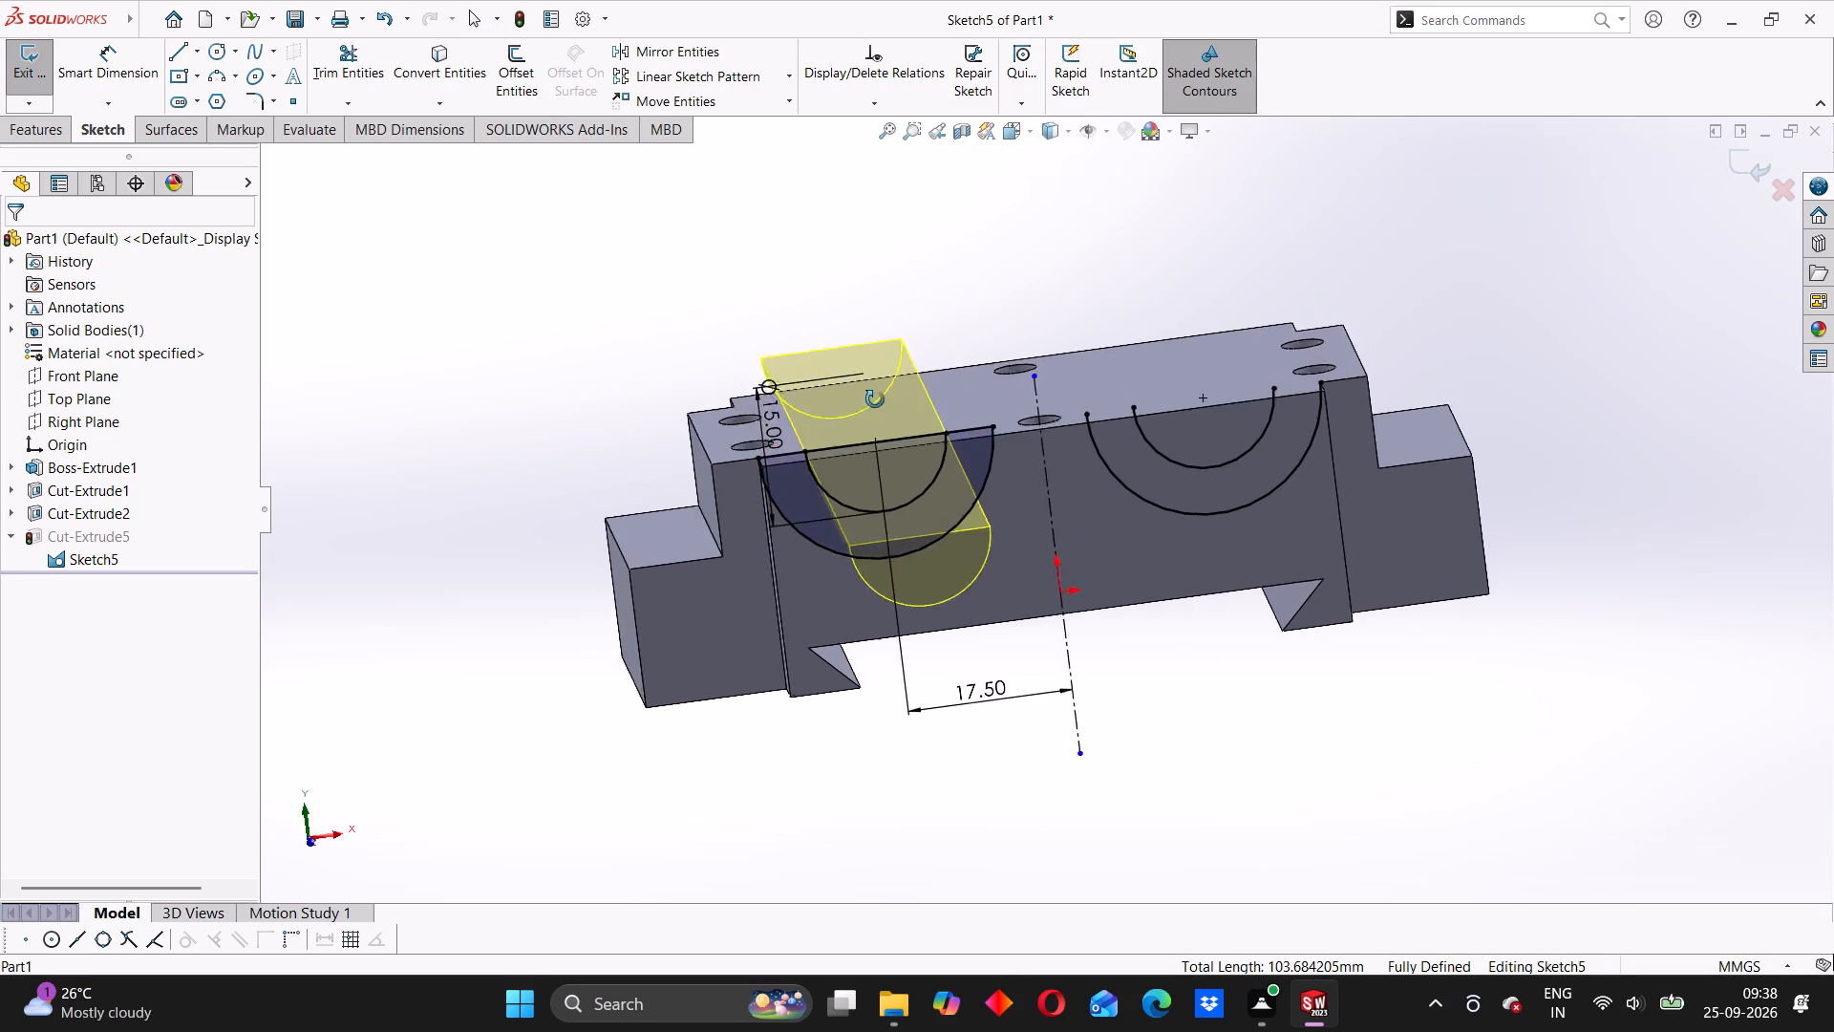
{"action": "middle_click_drag", "start_coordinate": [875, 399], "coordinate": [849, 344]}
{"action": "scroll", "coordinate": [1065, 388], "scroll_direction": "down", "scroll_amount": 2}
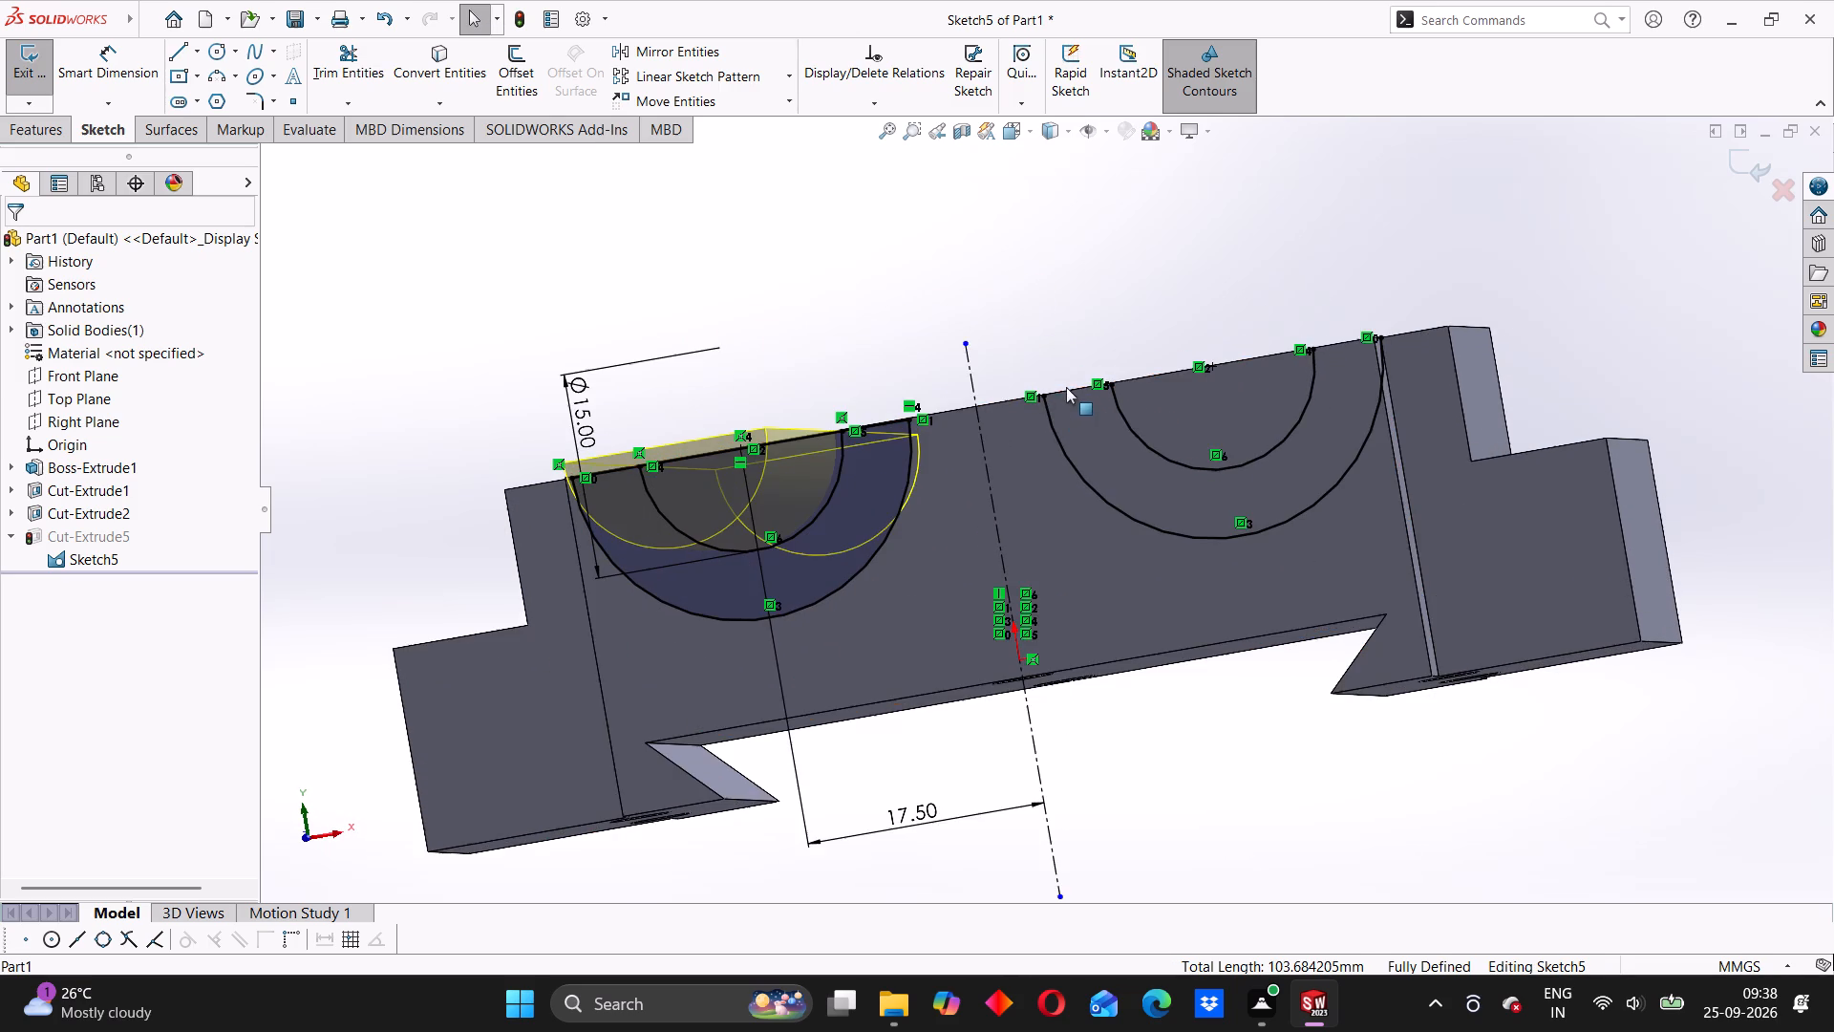
{"action": "middle_click_drag", "start_coordinate": [1075, 350], "coordinate": [1088, 358]}
{"action": "scroll", "coordinate": [1093, 362], "scroll_direction": "down", "scroll_amount": 1}
{"action": "scroll", "coordinate": [1077, 381], "scroll_direction": "up", "scroll_amount": 2}
{"action": "right_click", "coordinate": [85, 538]}
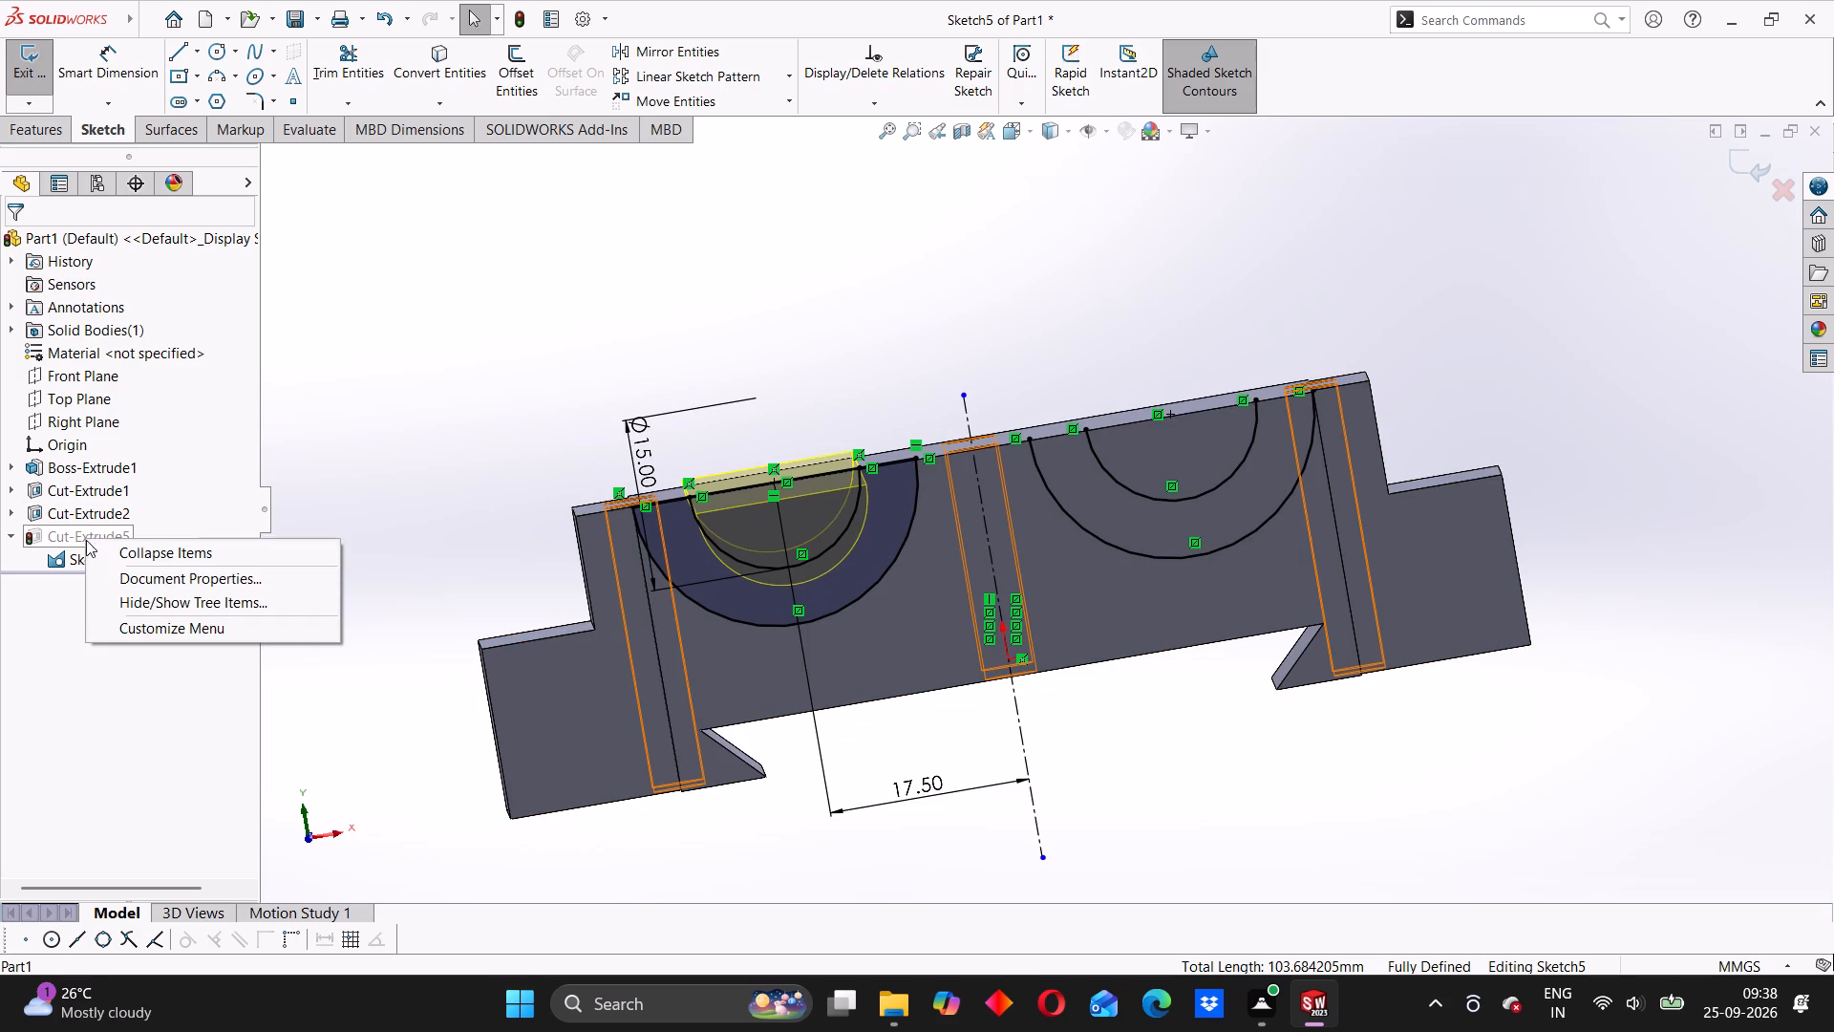
{"action": "left_click", "coordinate": [456, 406]}
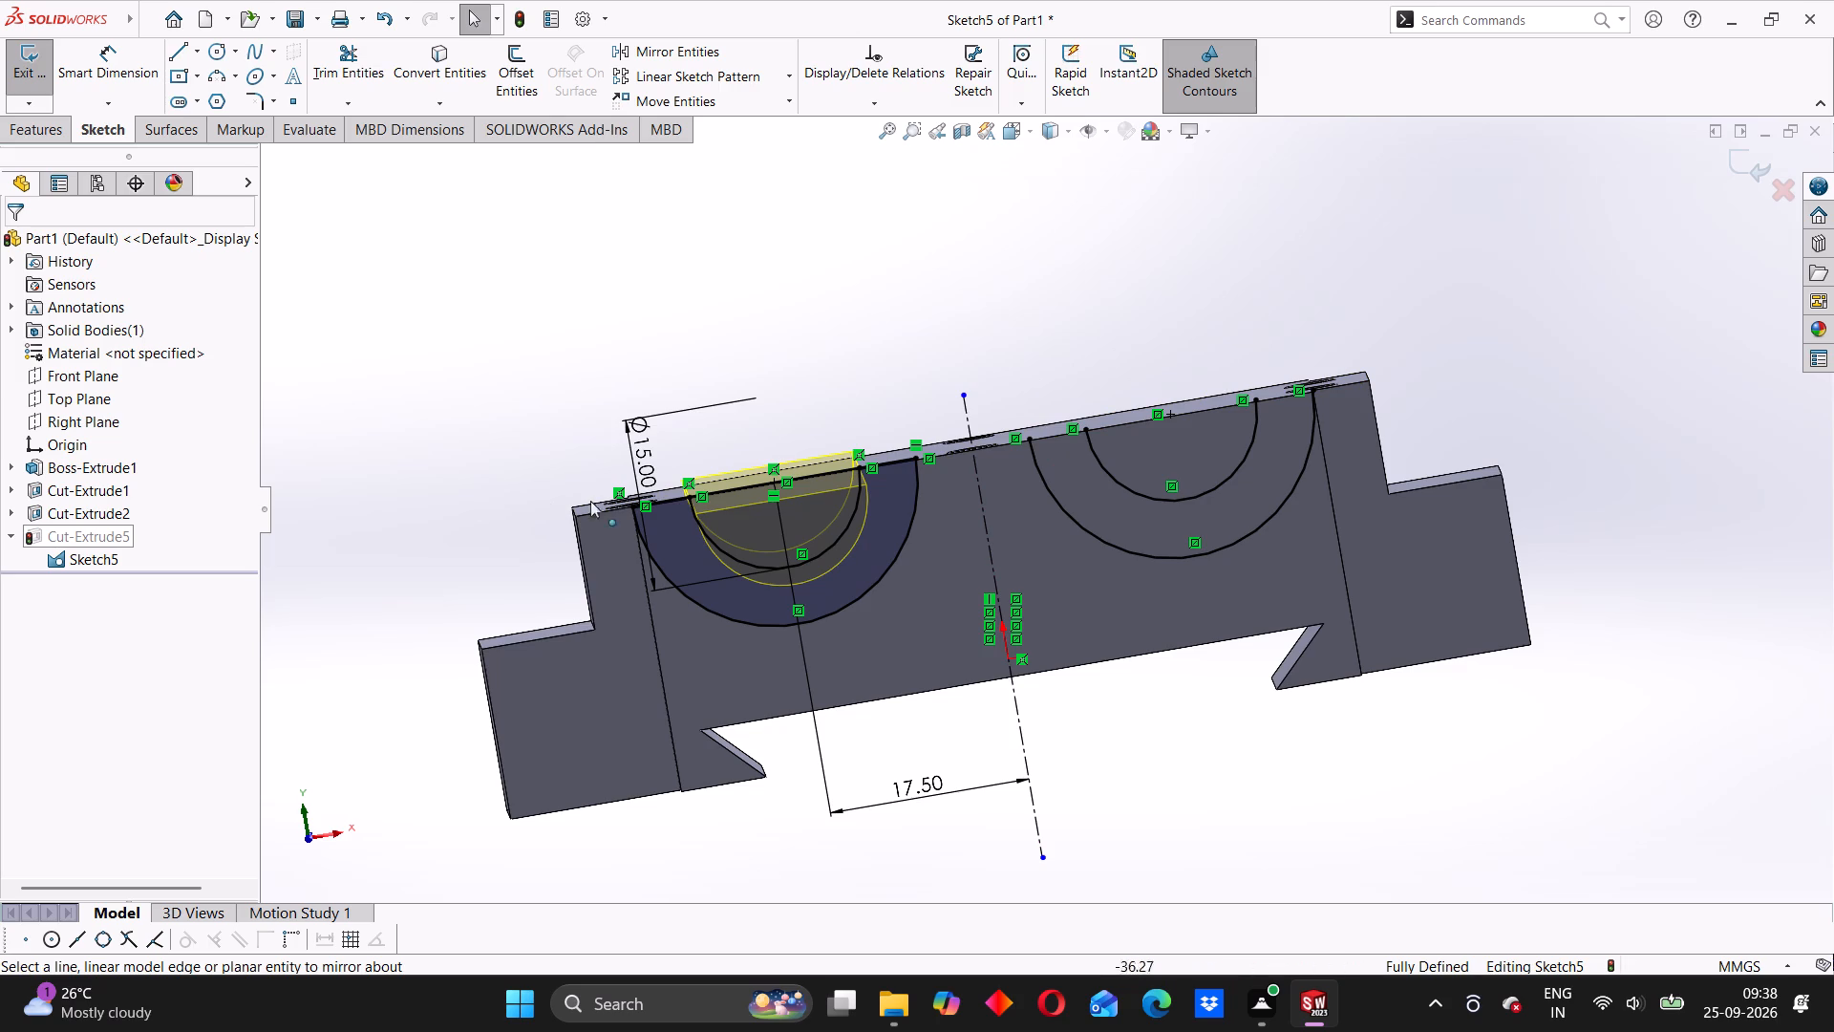
{"action": "middle_click_drag", "start_coordinate": [1048, 725], "coordinate": [1031, 691]}
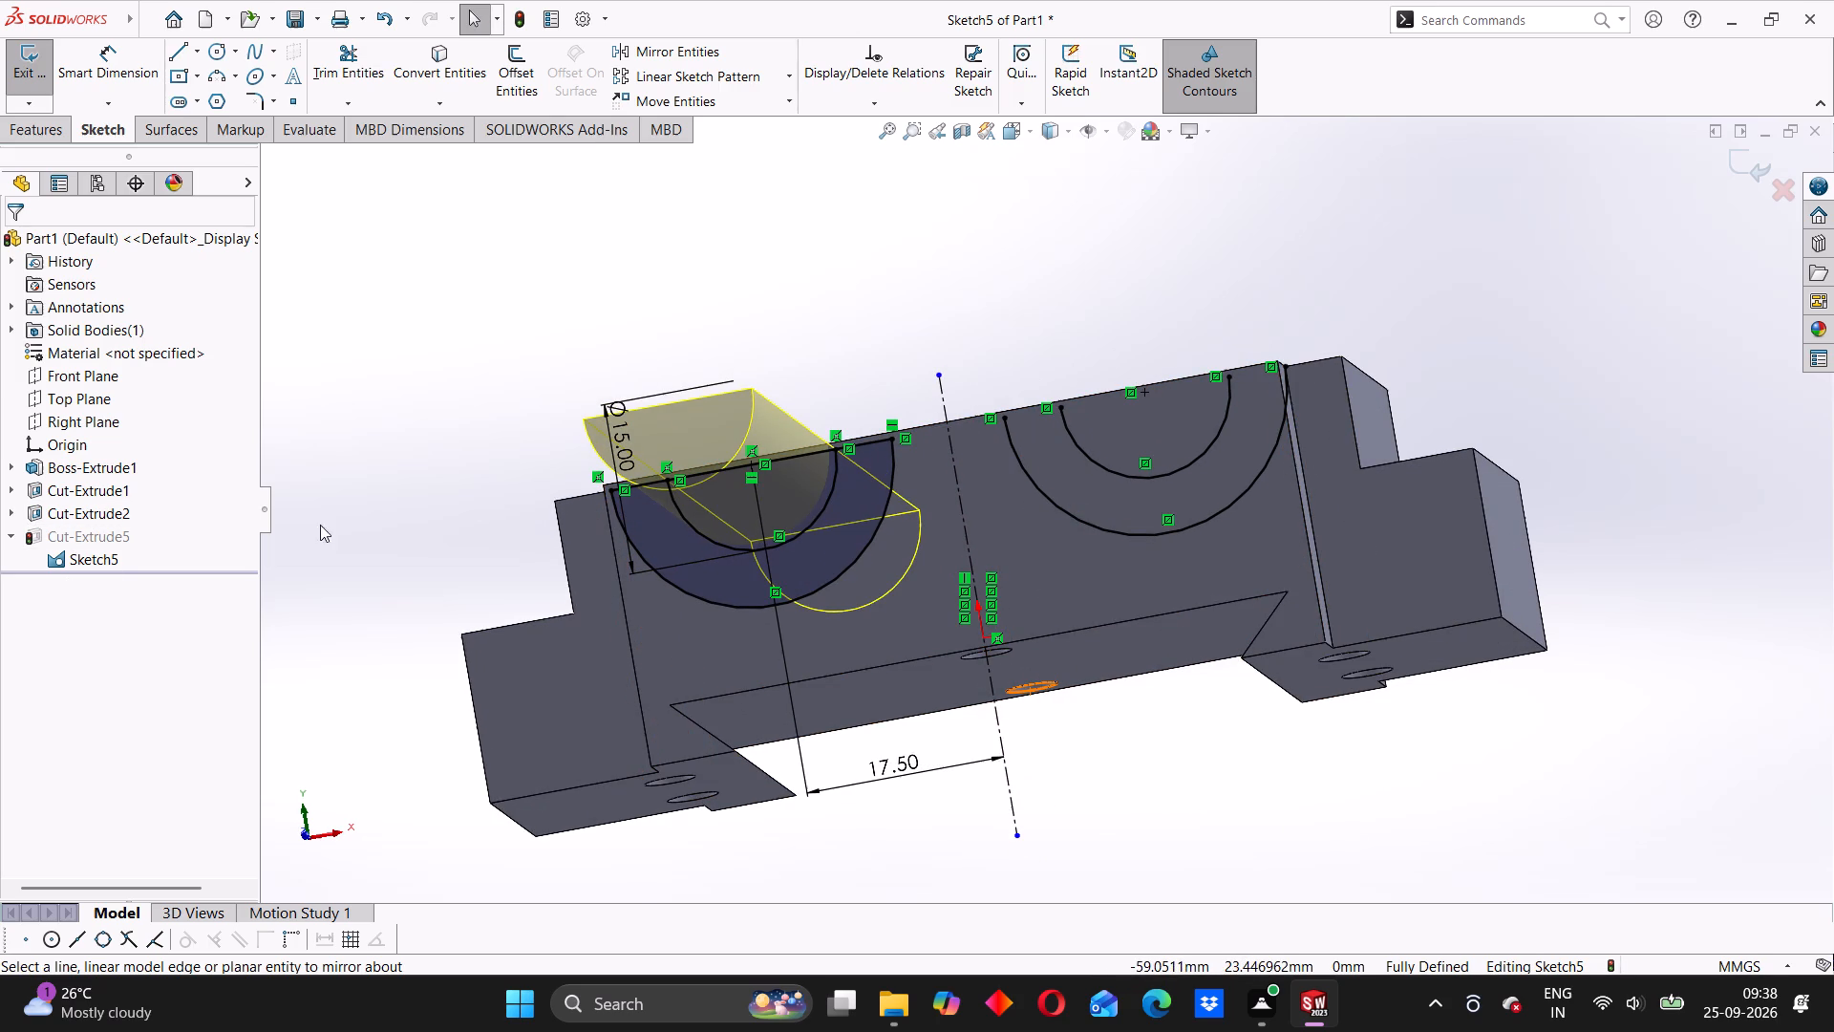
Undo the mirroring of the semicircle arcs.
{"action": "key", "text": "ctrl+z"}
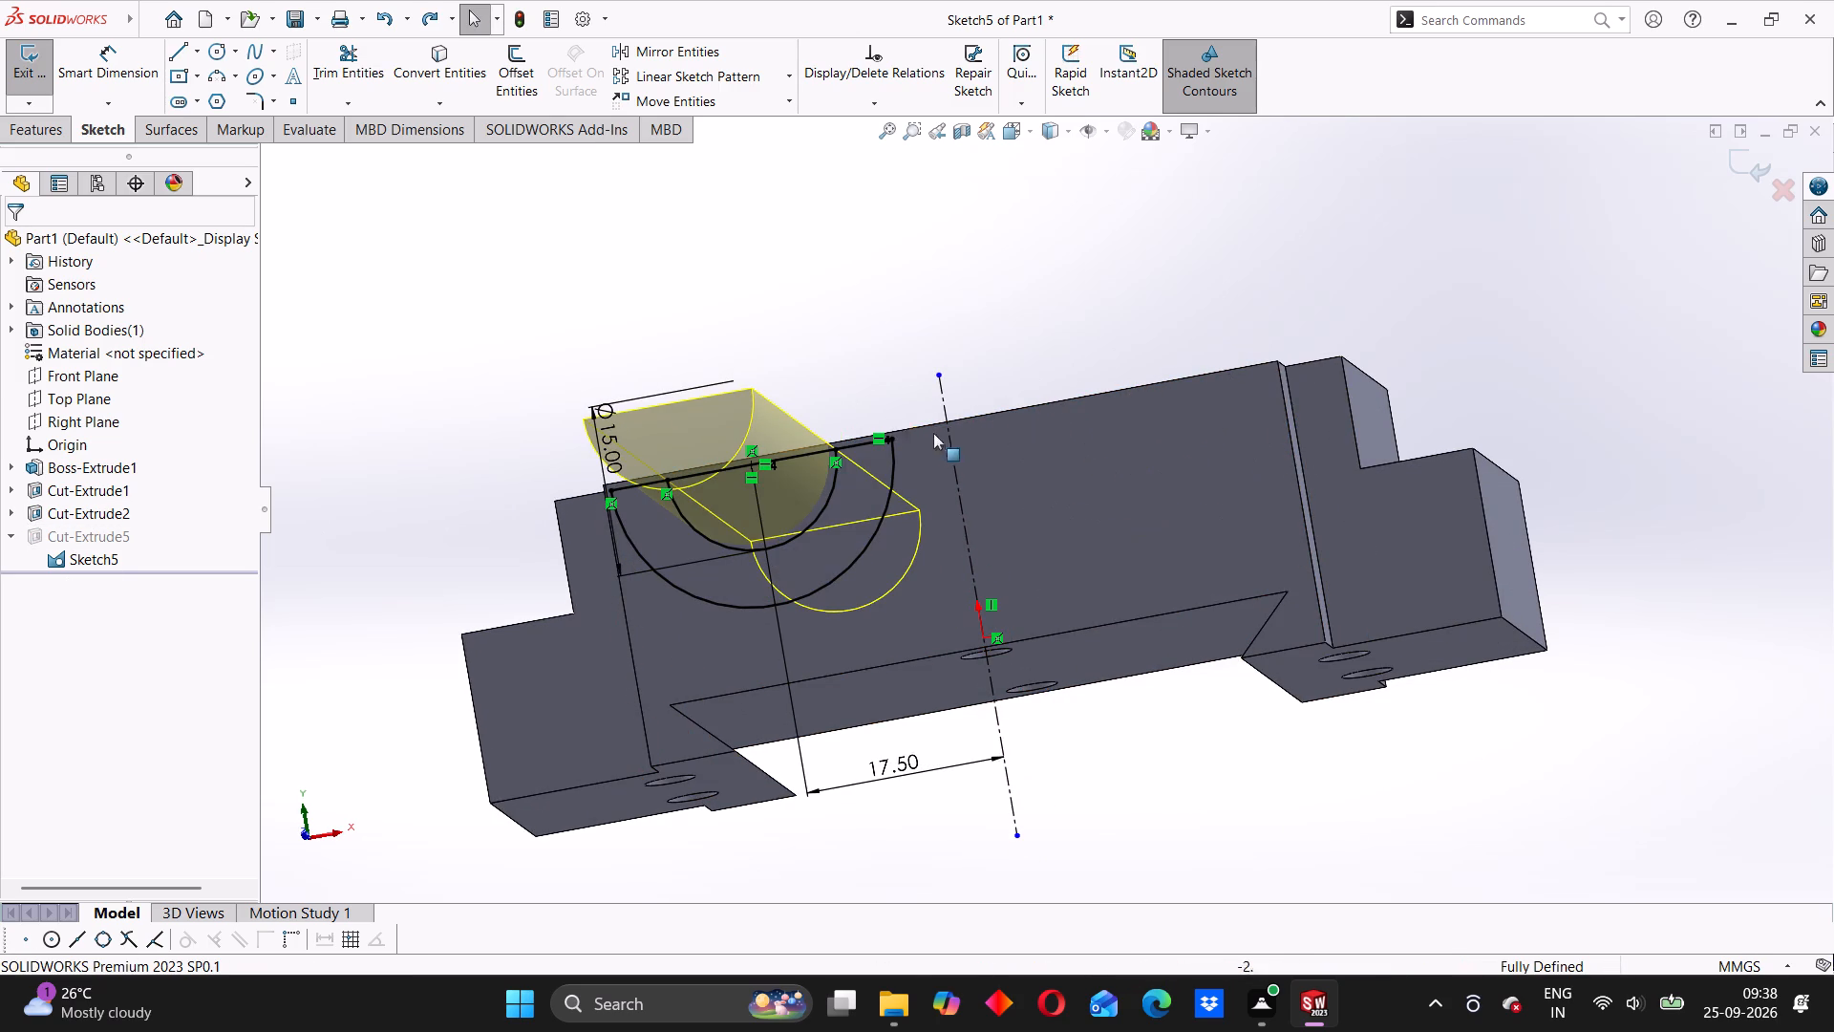
Examine the concentric semicircles and the groove's cut preview against the block's end faces and underside.
{"action": "middle_click_drag", "start_coordinate": [918, 547], "coordinate": [949, 579]}
{"action": "middle_click_drag", "start_coordinate": [990, 608], "coordinate": [975, 600]}
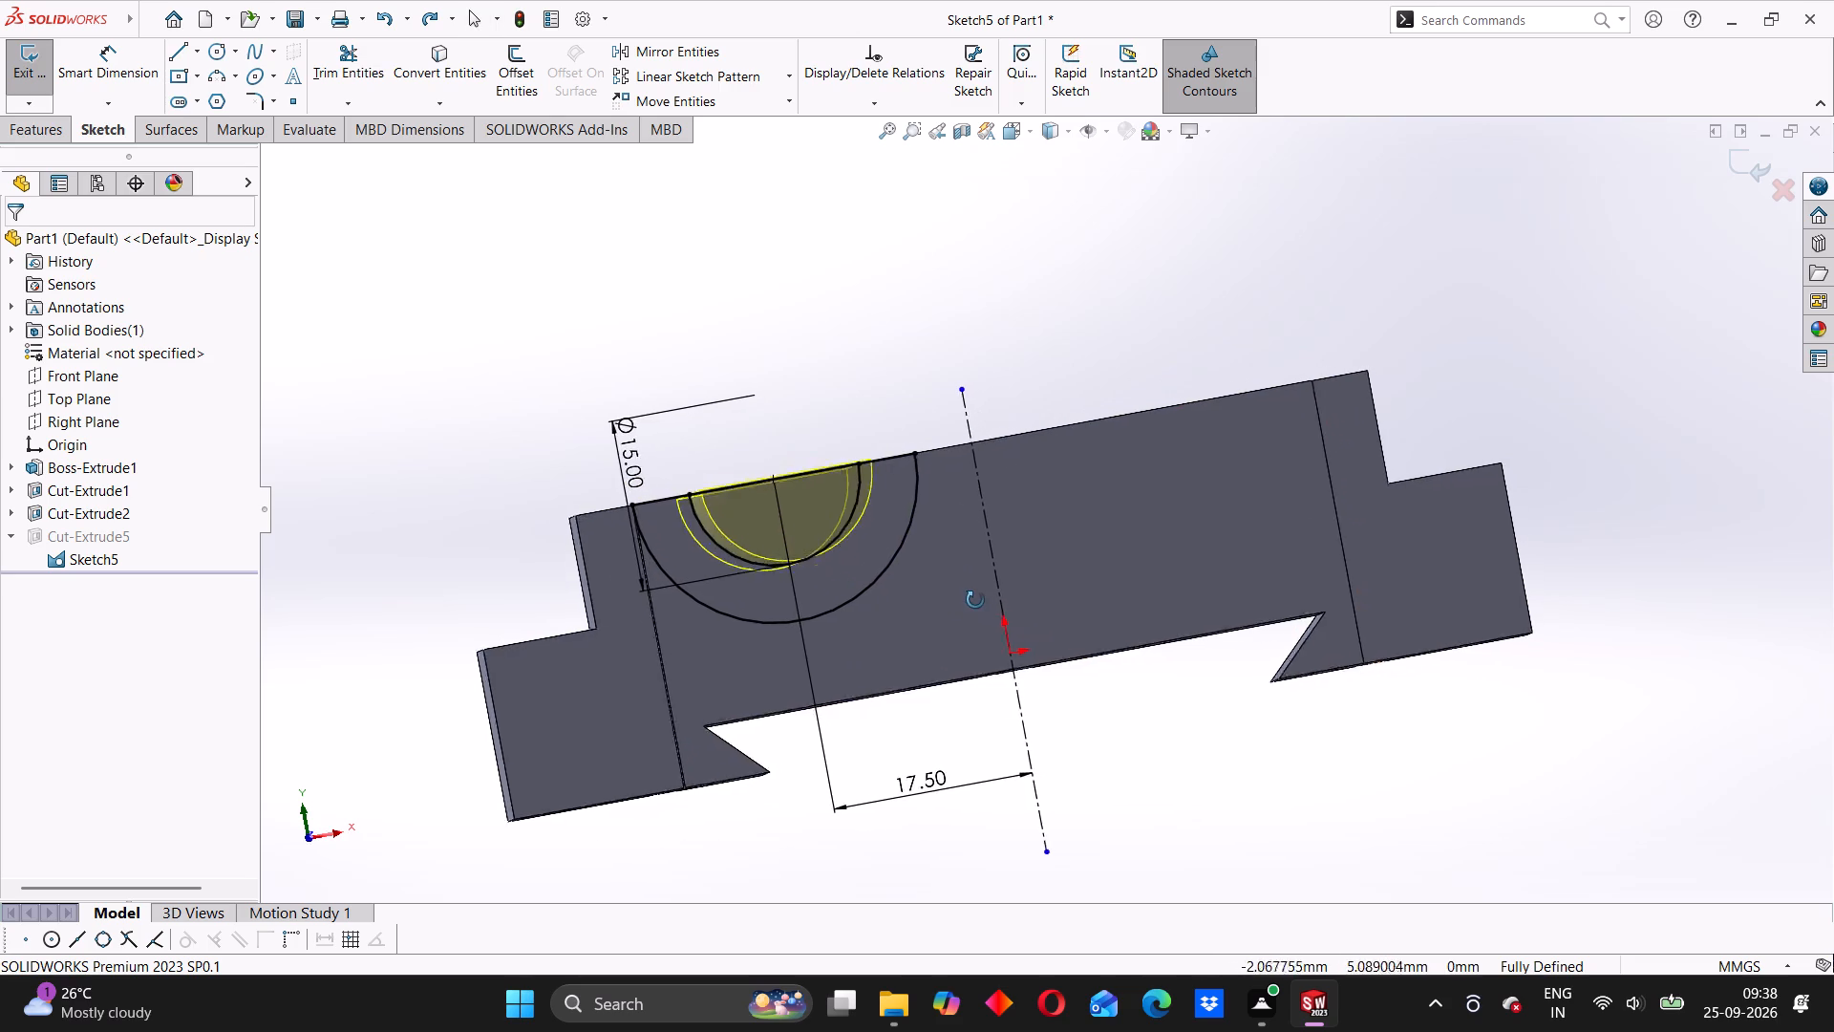
{"action": "middle_click_drag", "start_coordinate": [975, 600], "coordinate": [941, 617]}
{"action": "scroll", "coordinate": [942, 616], "scroll_direction": "down", "scroll_amount": 3}
{"action": "scroll", "coordinate": [903, 626], "scroll_direction": "up", "scroll_amount": 2}
{"action": "middle_click_drag", "start_coordinate": [864, 685], "coordinate": [871, 692]}
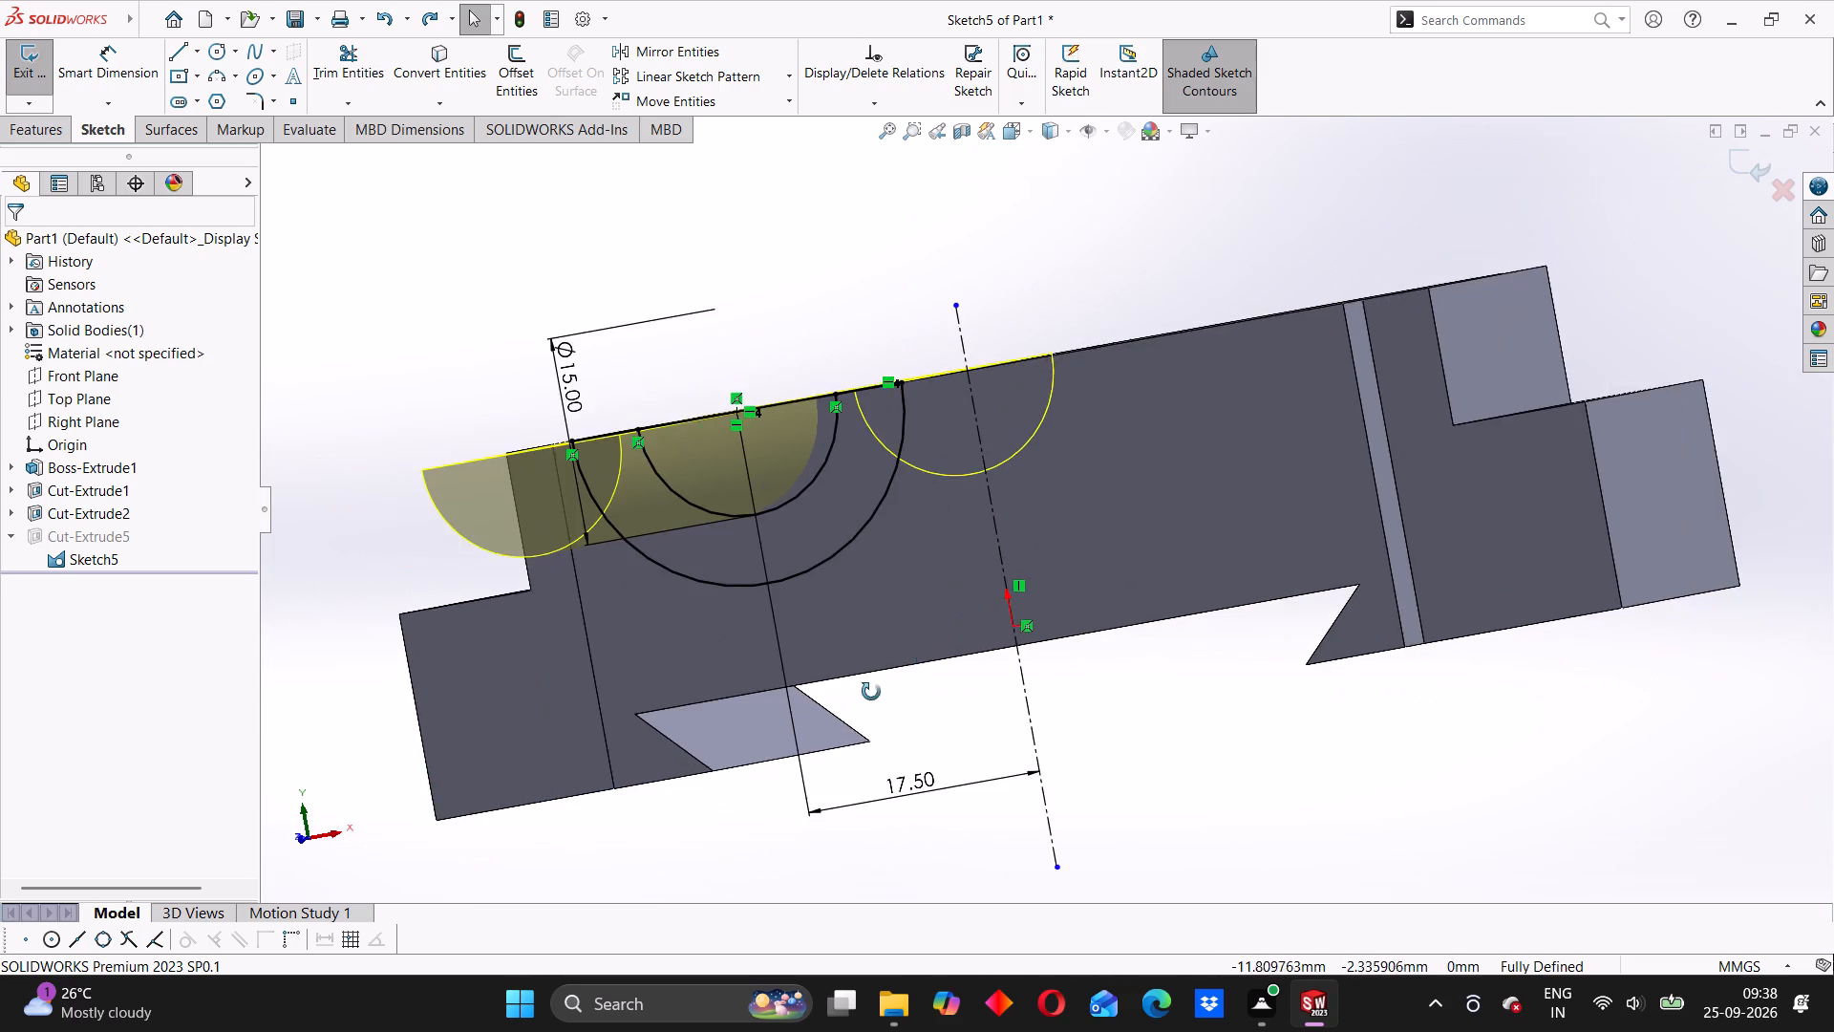
{"action": "middle_click_drag", "start_coordinate": [871, 692], "coordinate": [886, 704]}
{"action": "scroll", "coordinate": [879, 667], "scroll_direction": "down", "scroll_amount": 1}
{"action": "scroll", "coordinate": [871, 667], "scroll_direction": "up", "scroll_amount": 2}
{"action": "middle_click_drag", "start_coordinate": [867, 672], "coordinate": [883, 584]}
{"action": "scroll", "coordinate": [867, 672], "scroll_direction": "up", "scroll_amount": 1}
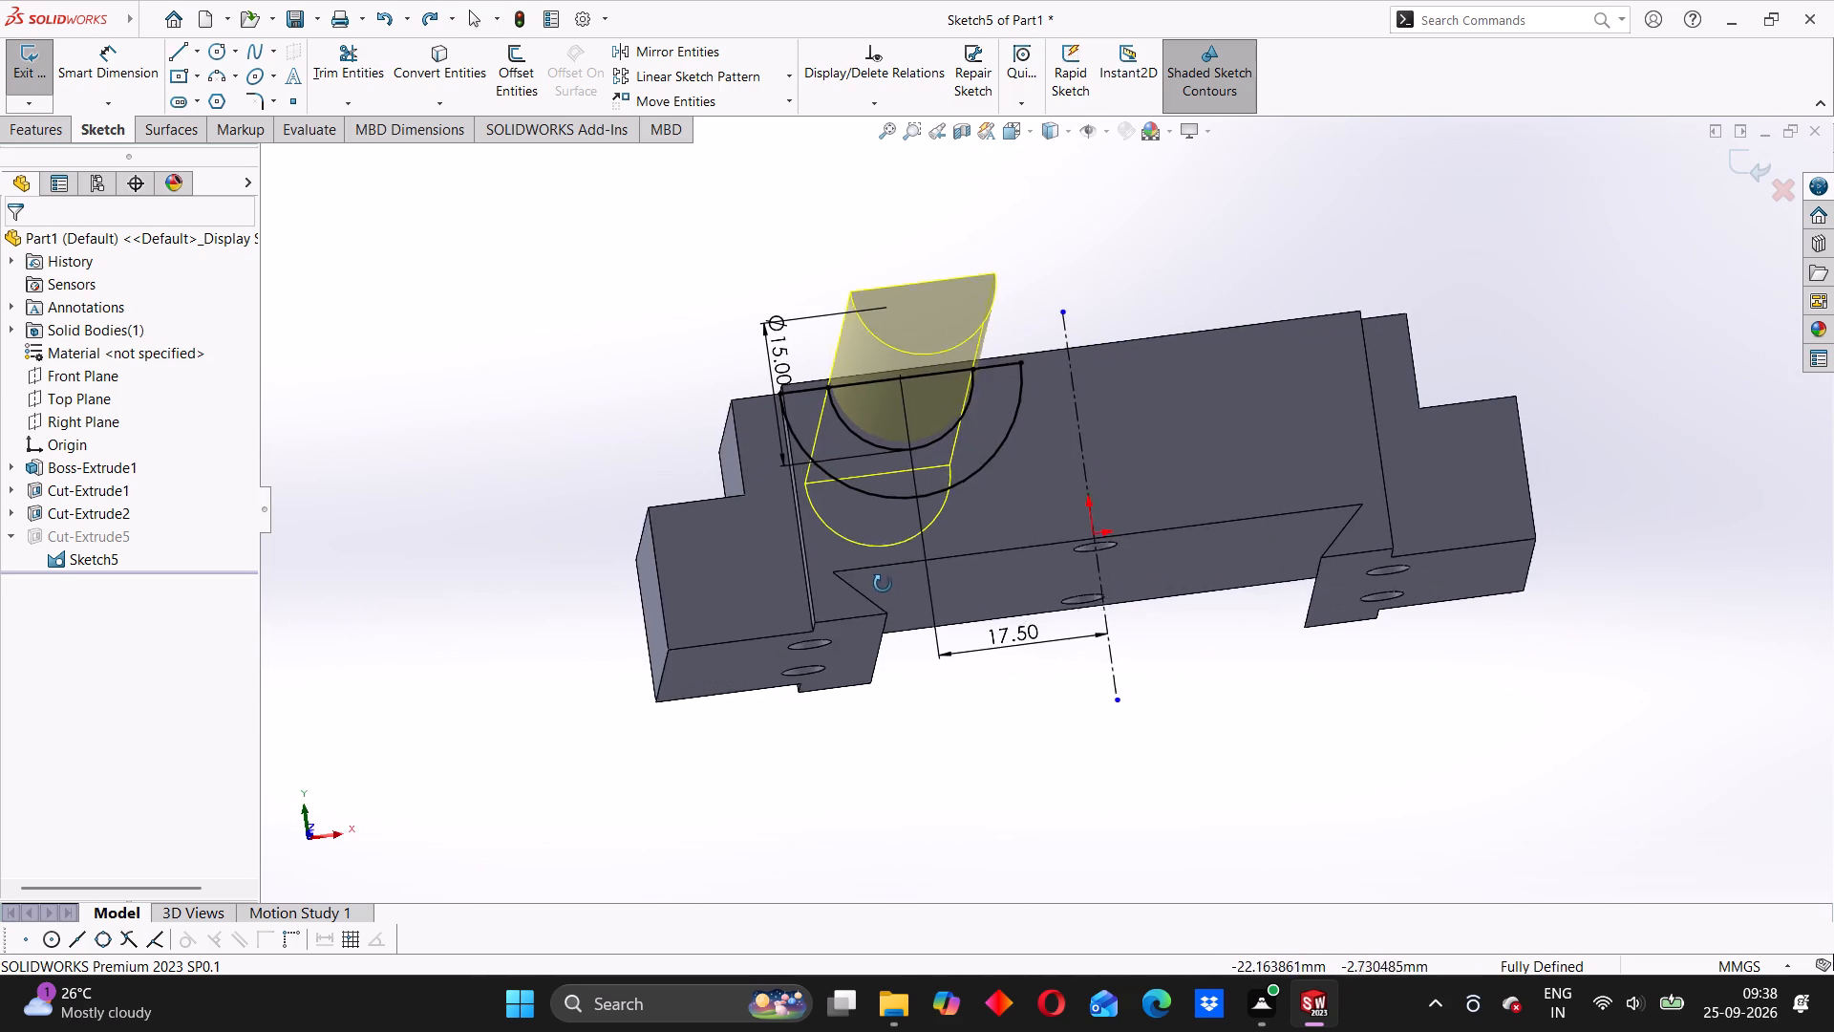
{"action": "middle_click_drag", "start_coordinate": [883, 584], "coordinate": [881, 582]}
{"action": "middle_click_drag", "start_coordinate": [643, 453], "coordinate": [631, 489]}
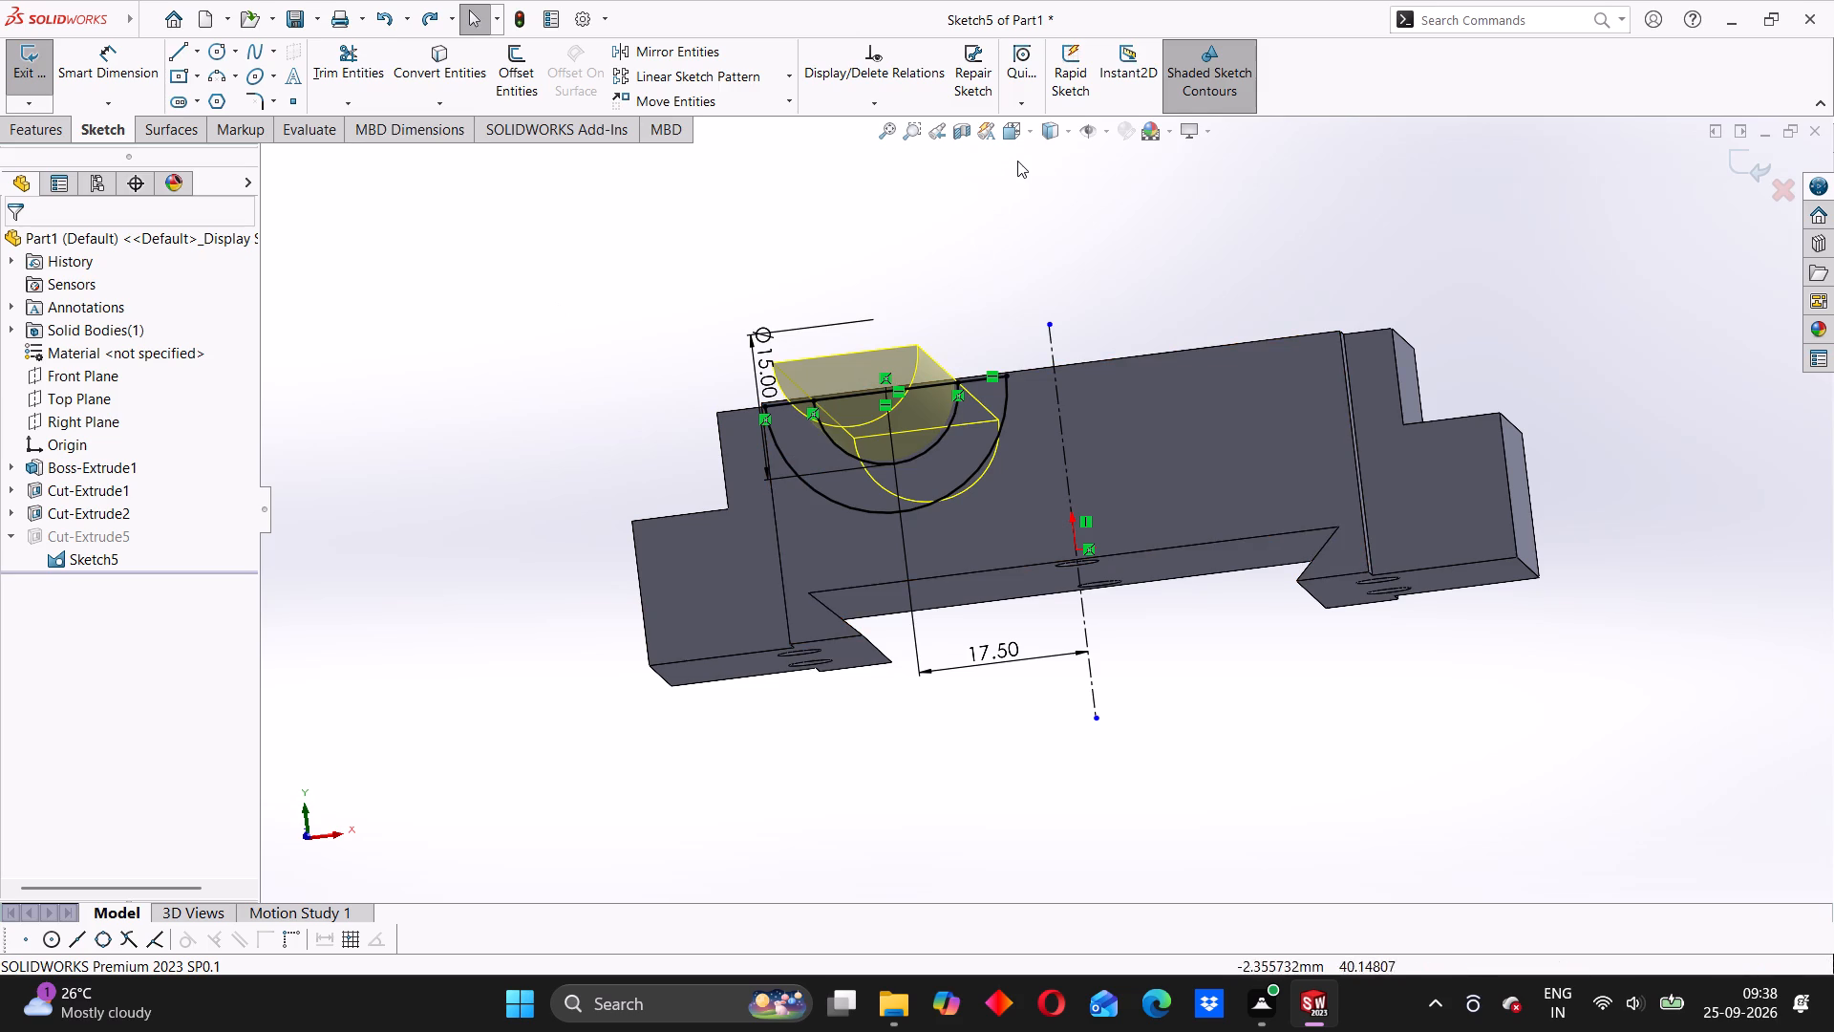
Sketch connected lines from the centerline along the dovetail recess's upper, slanted and bottom edges, ending 25 mm up at the outer semicircle's endpoint.
{"action": "left_click", "coordinate": [1031, 130]}
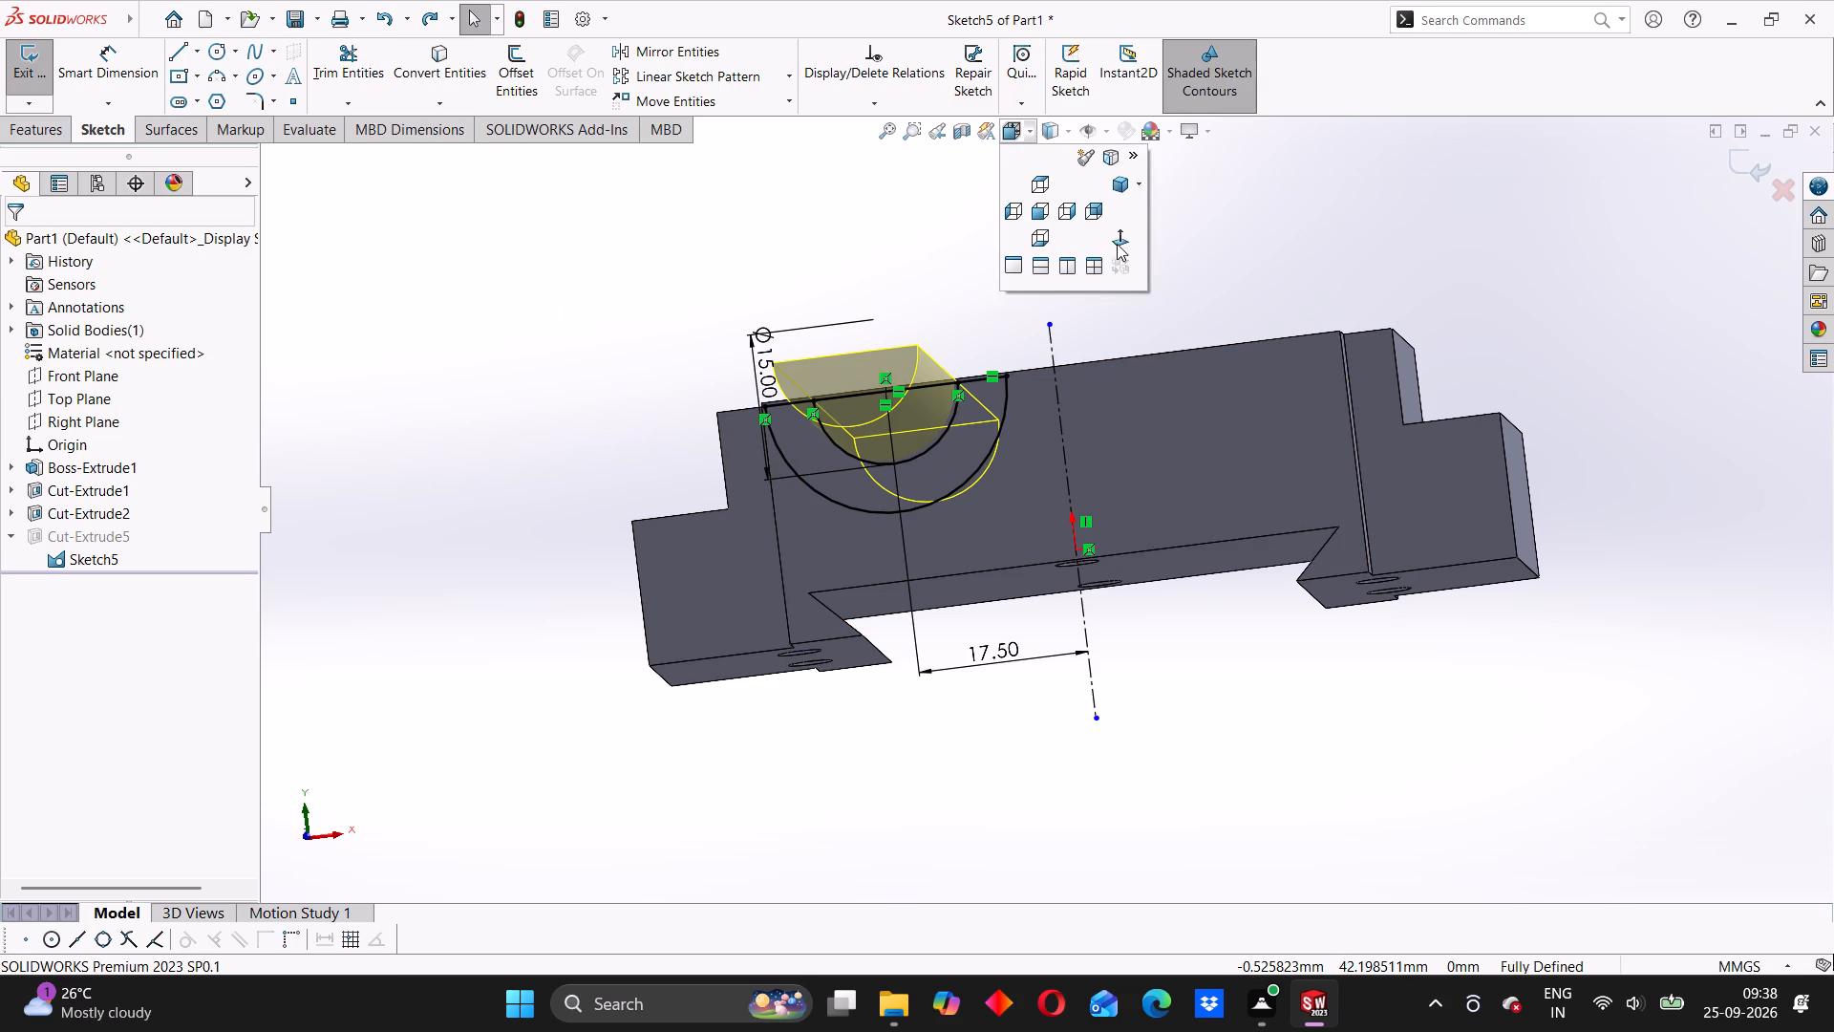
{"action": "left_click", "coordinate": [1116, 242]}
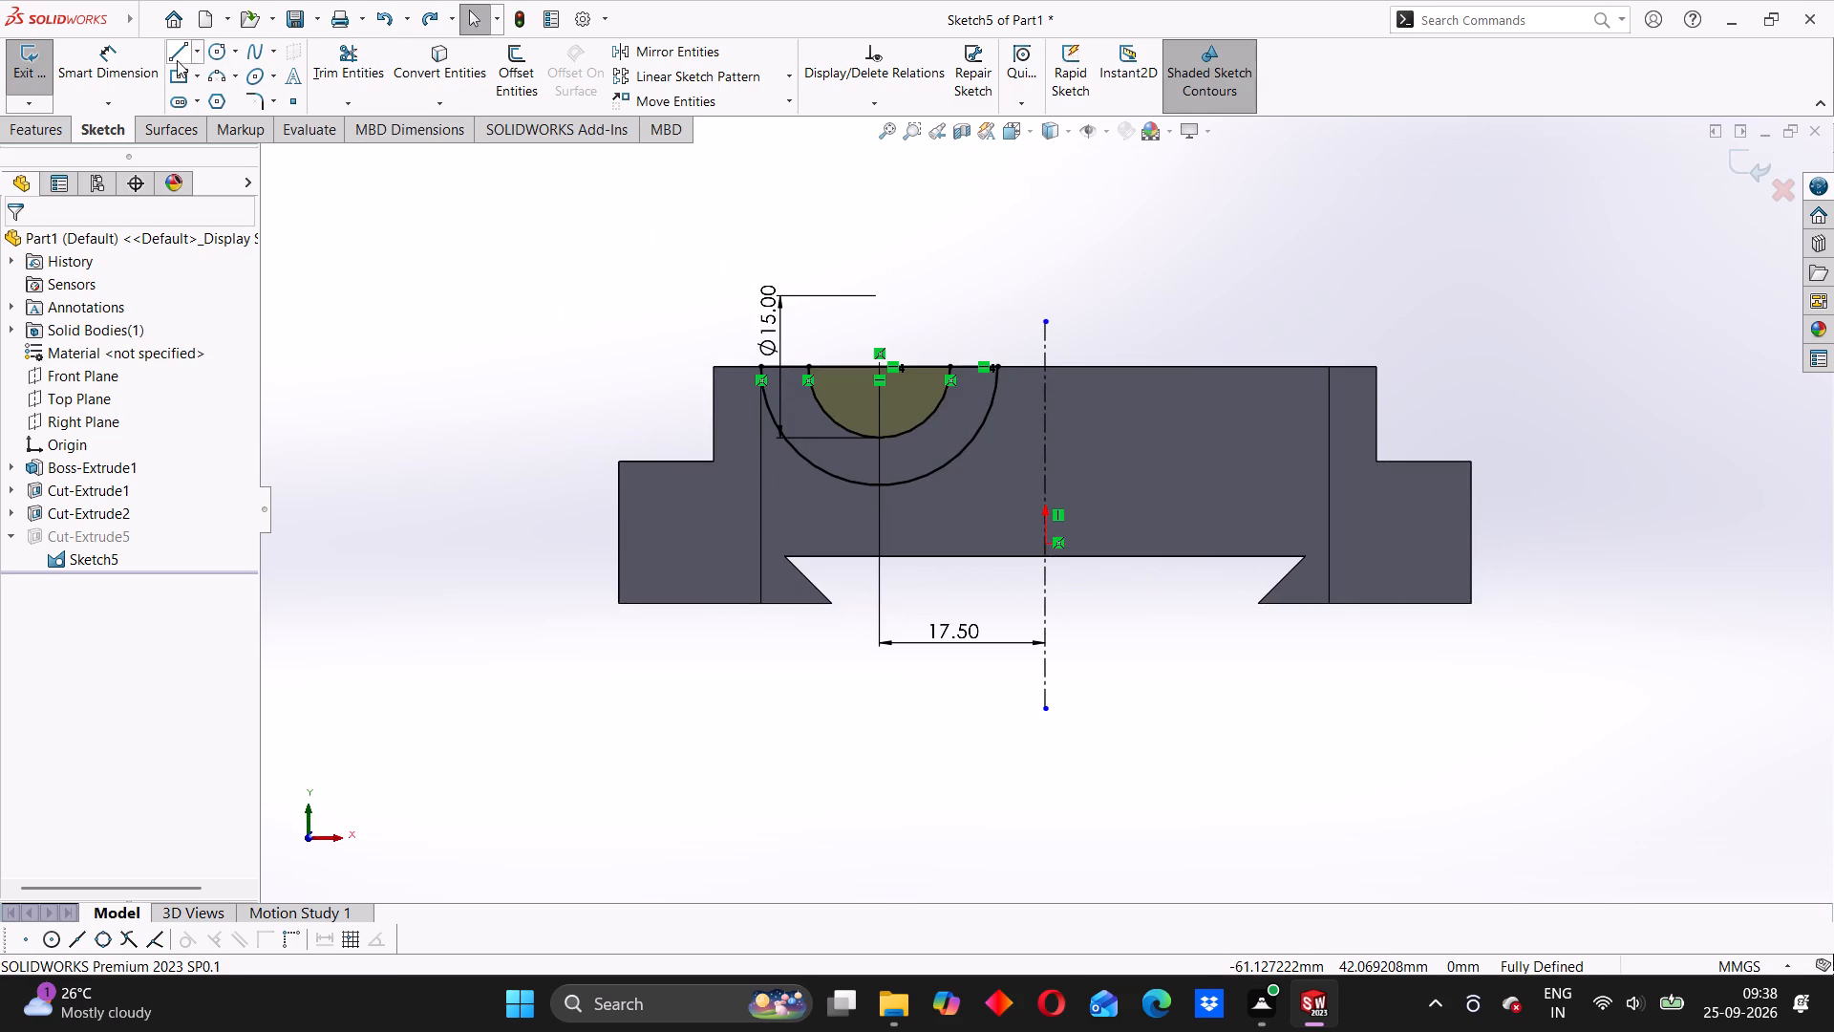
{"action": "left_click", "coordinate": [181, 57]}
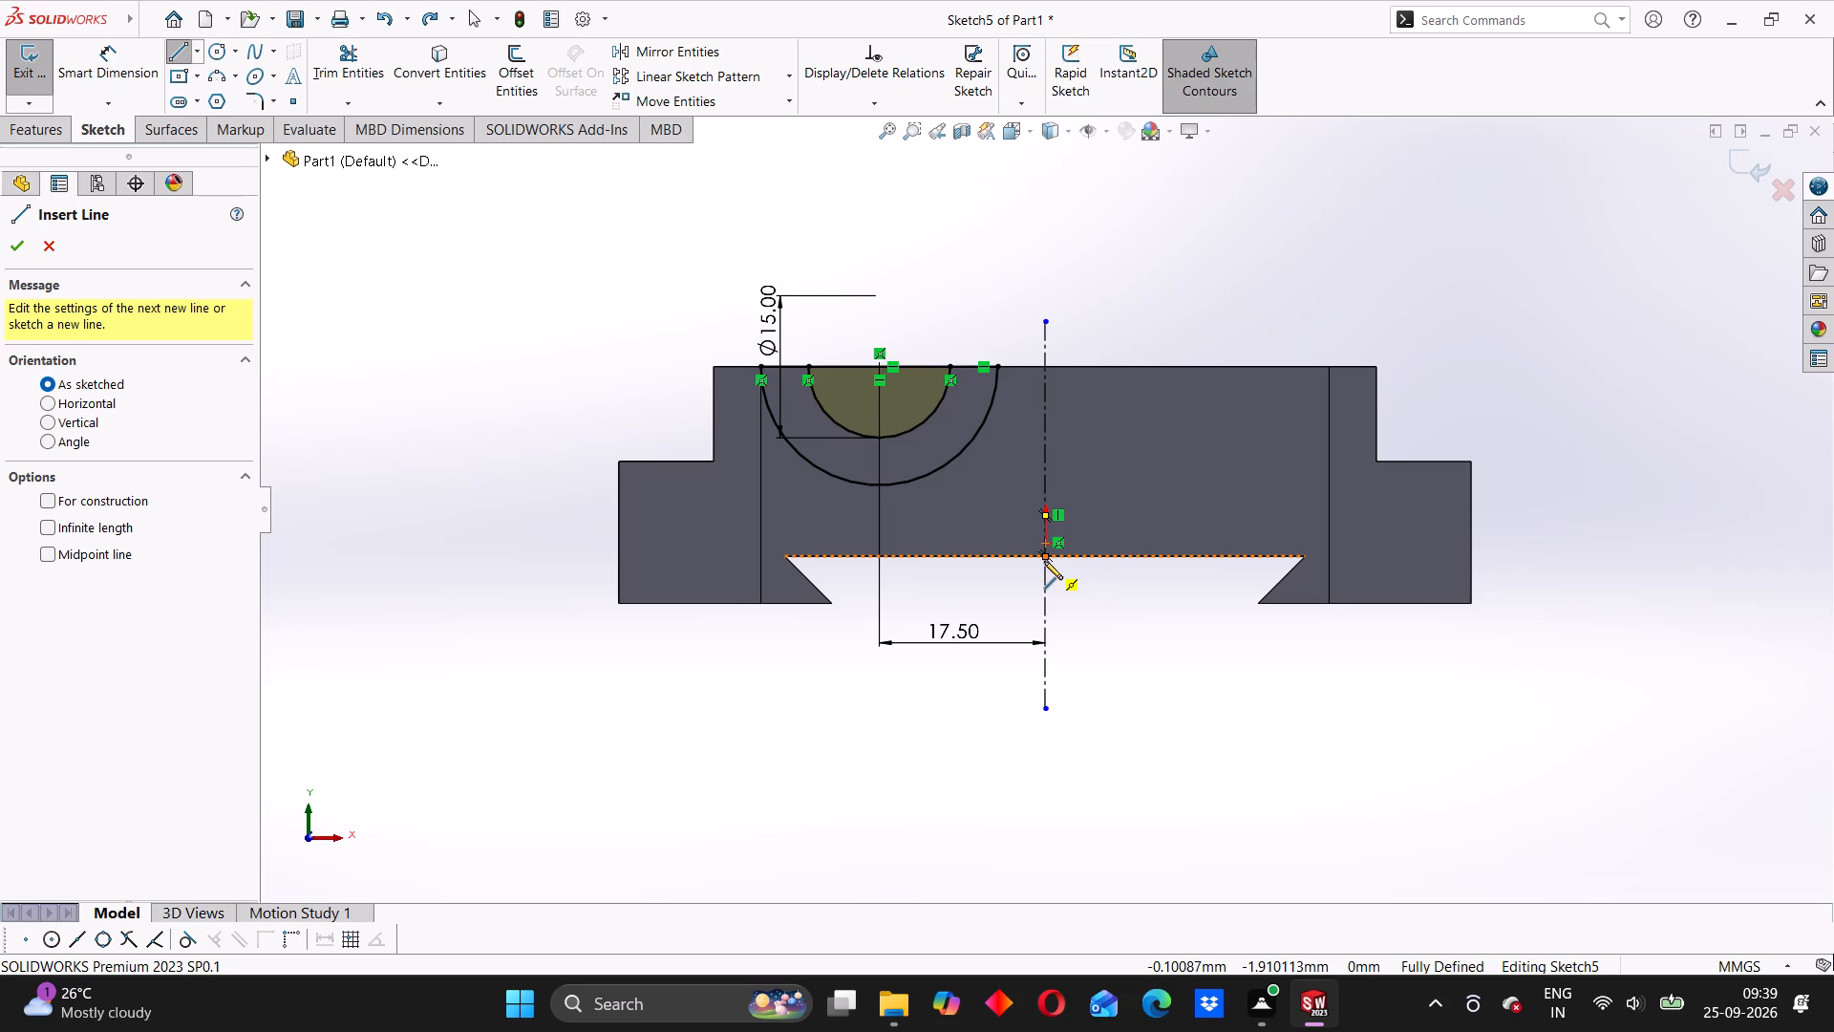
{"action": "left_click", "coordinate": [1044, 560]}
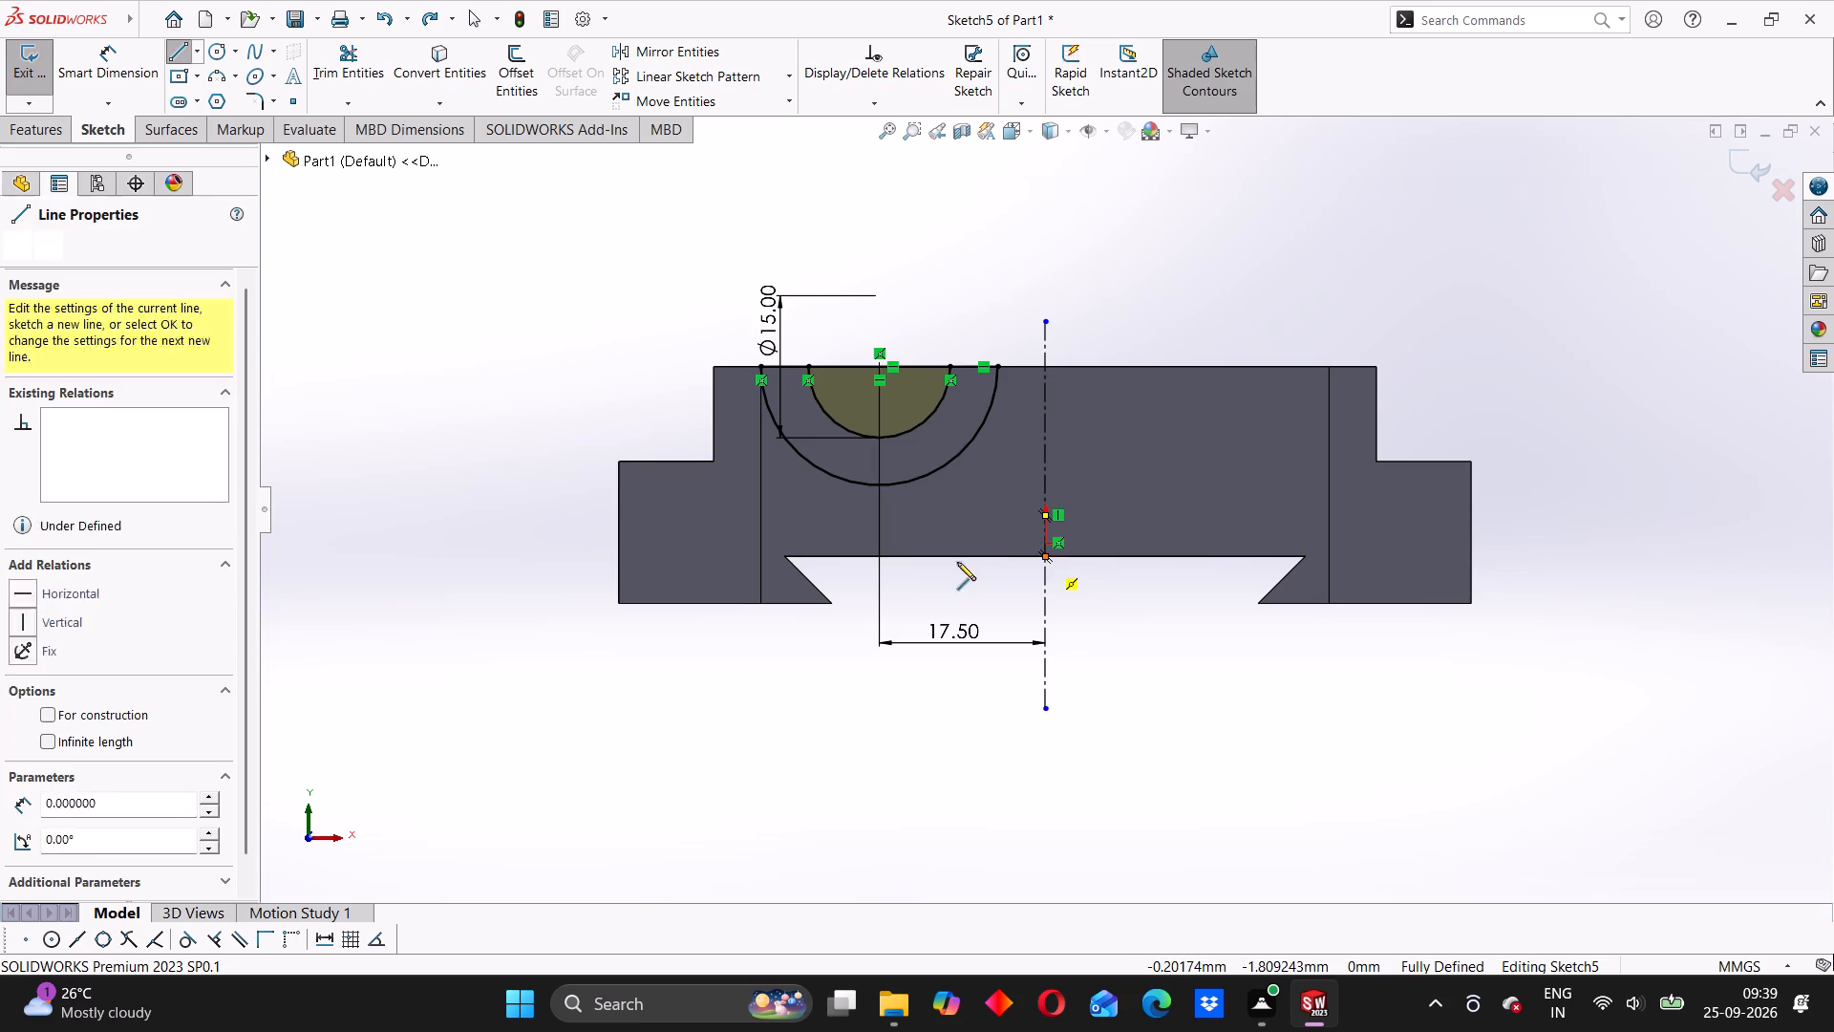
{"action": "left_click", "coordinate": [787, 556]}
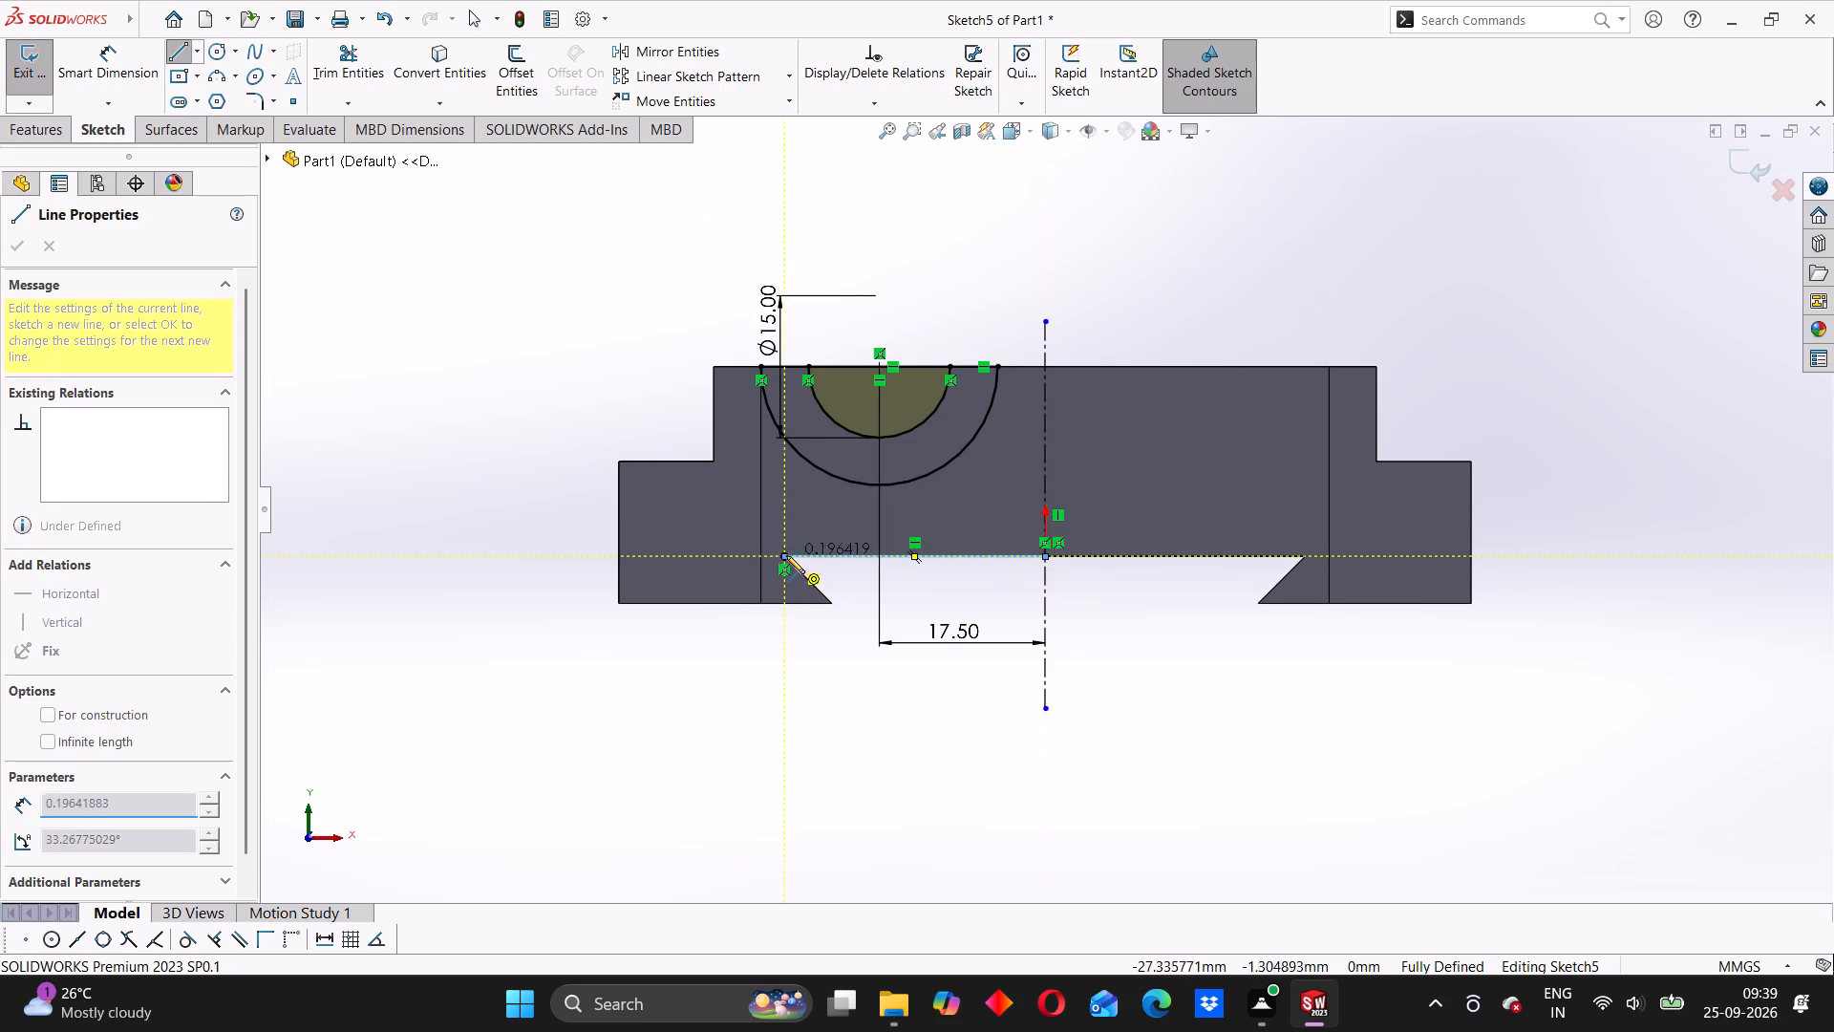
{"action": "left_click", "coordinate": [831, 603]}
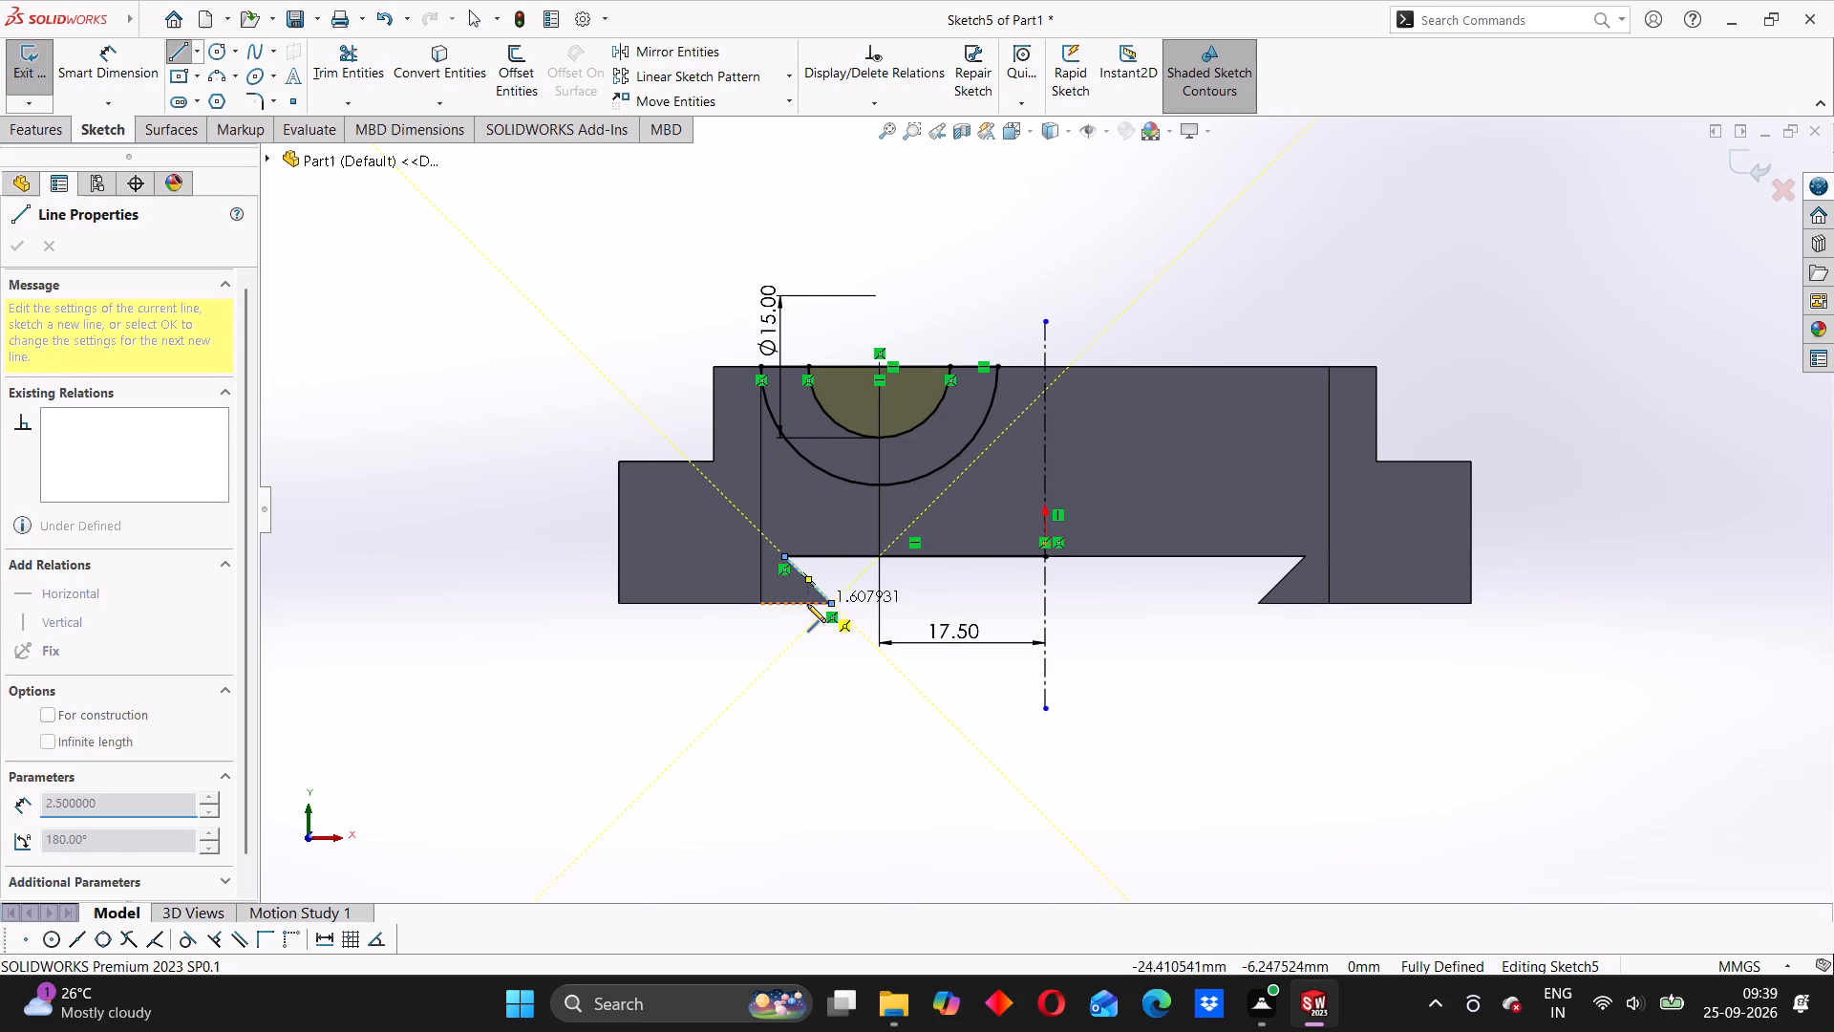
{"action": "left_click", "coordinate": [758, 604]}
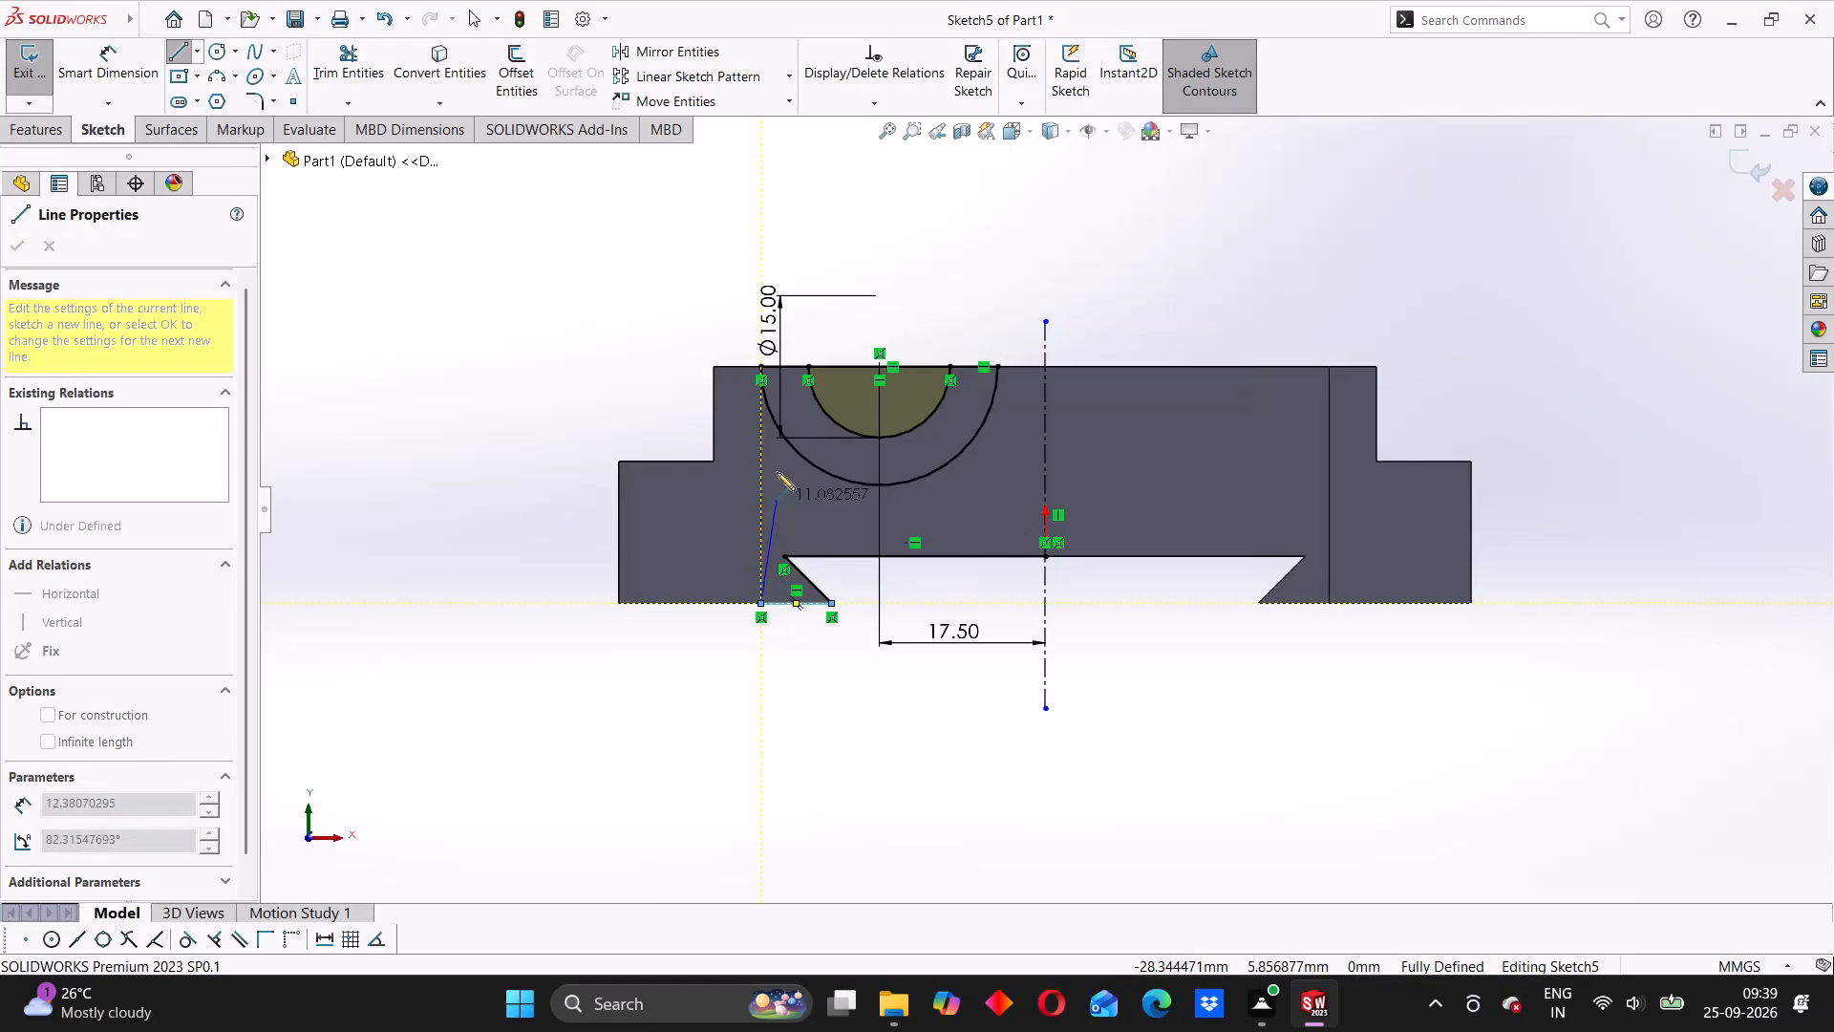
{"action": "left_click", "coordinate": [762, 367]}
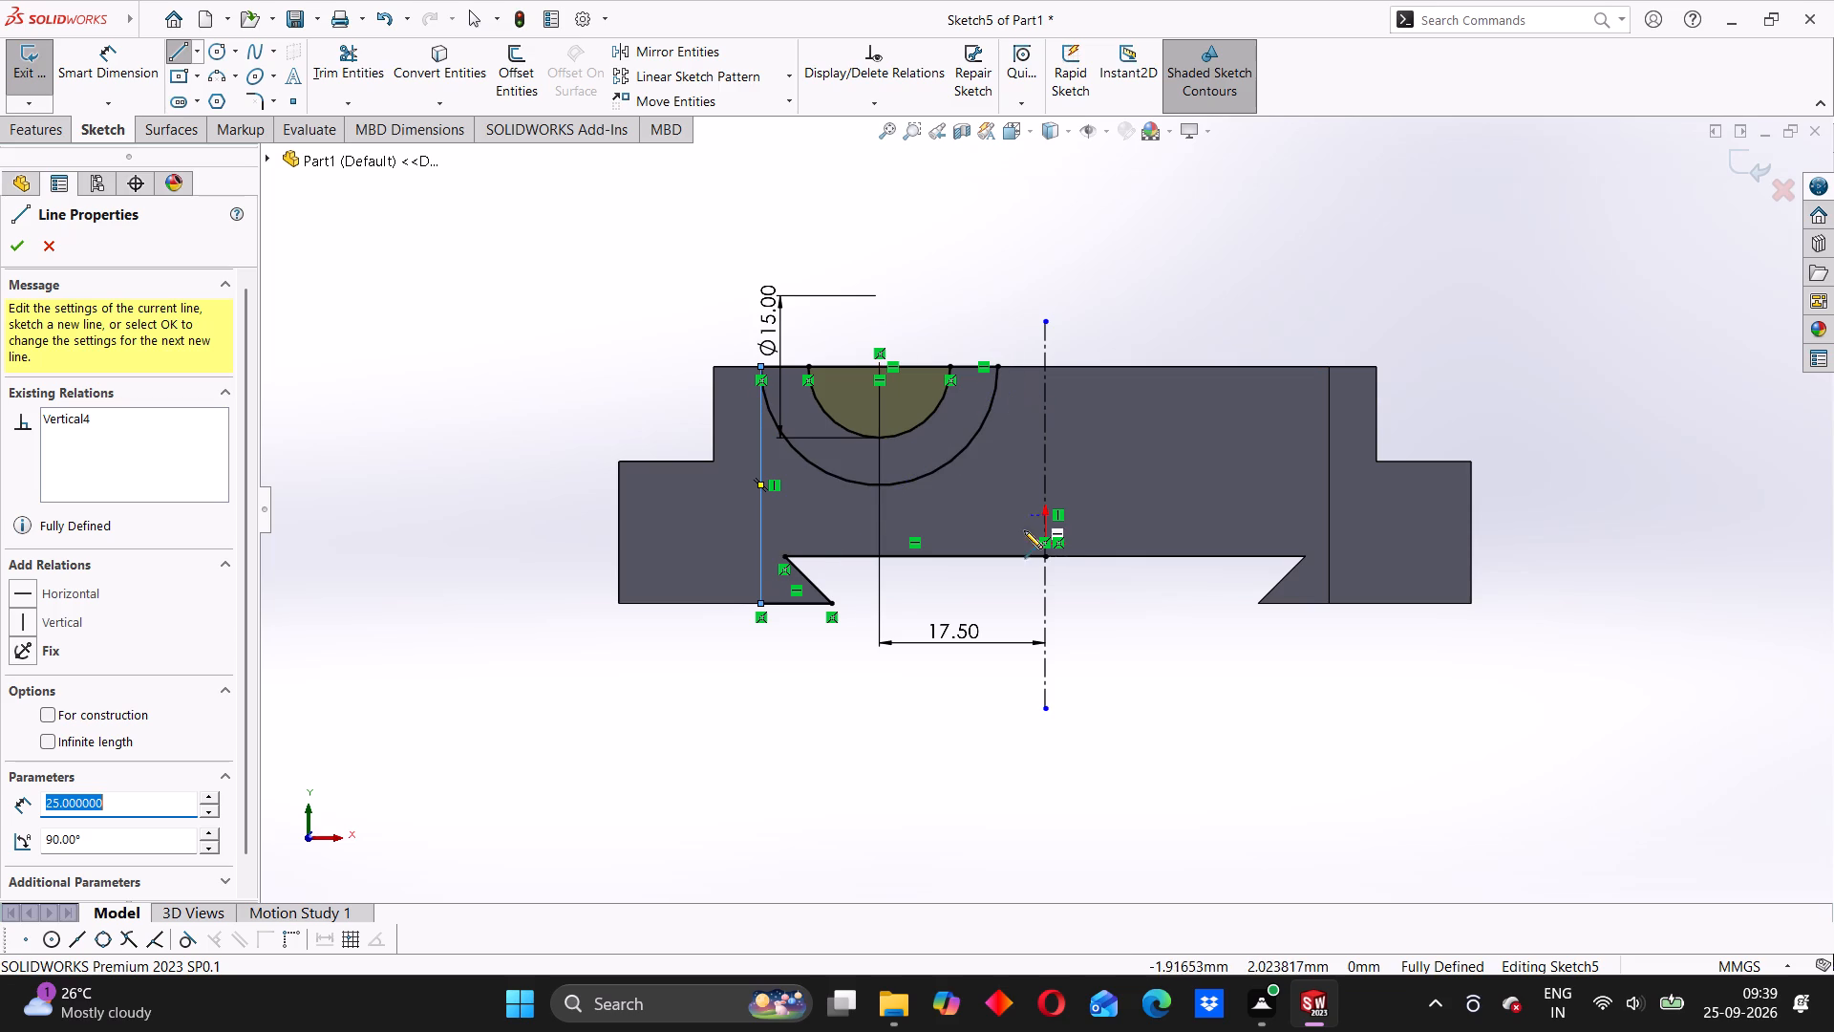
Close the half profile with a 20 mm vertical line on the centerline and a 5 mm horizontal line to the outer semicircle's endpoint.
{"action": "left_click", "coordinate": [1045, 556]}
{"action": "left_click", "coordinate": [1042, 366]}
{"action": "left_click", "coordinate": [1001, 366]}
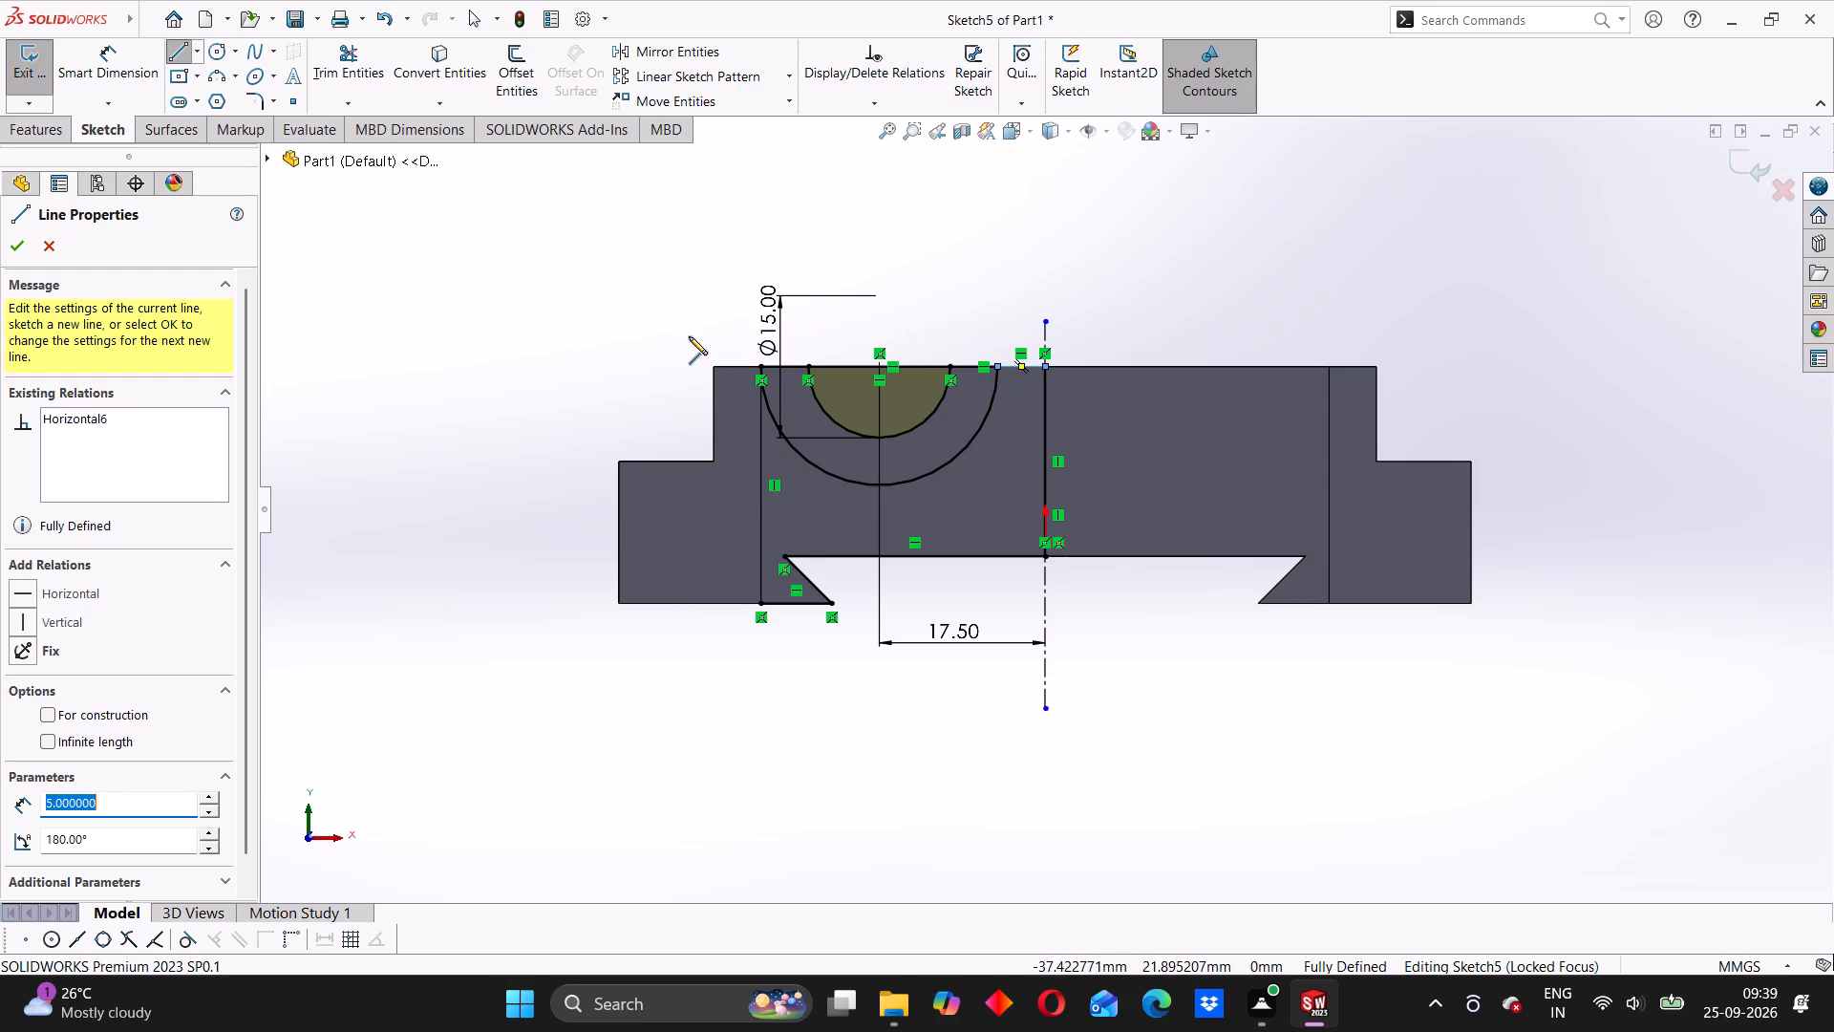
{"action": "middle_click_drag", "start_coordinate": [688, 337], "coordinate": [733, 377]}
{"action": "scroll", "coordinate": [647, 414], "scroll_direction": "up", "scroll_amount": 2}
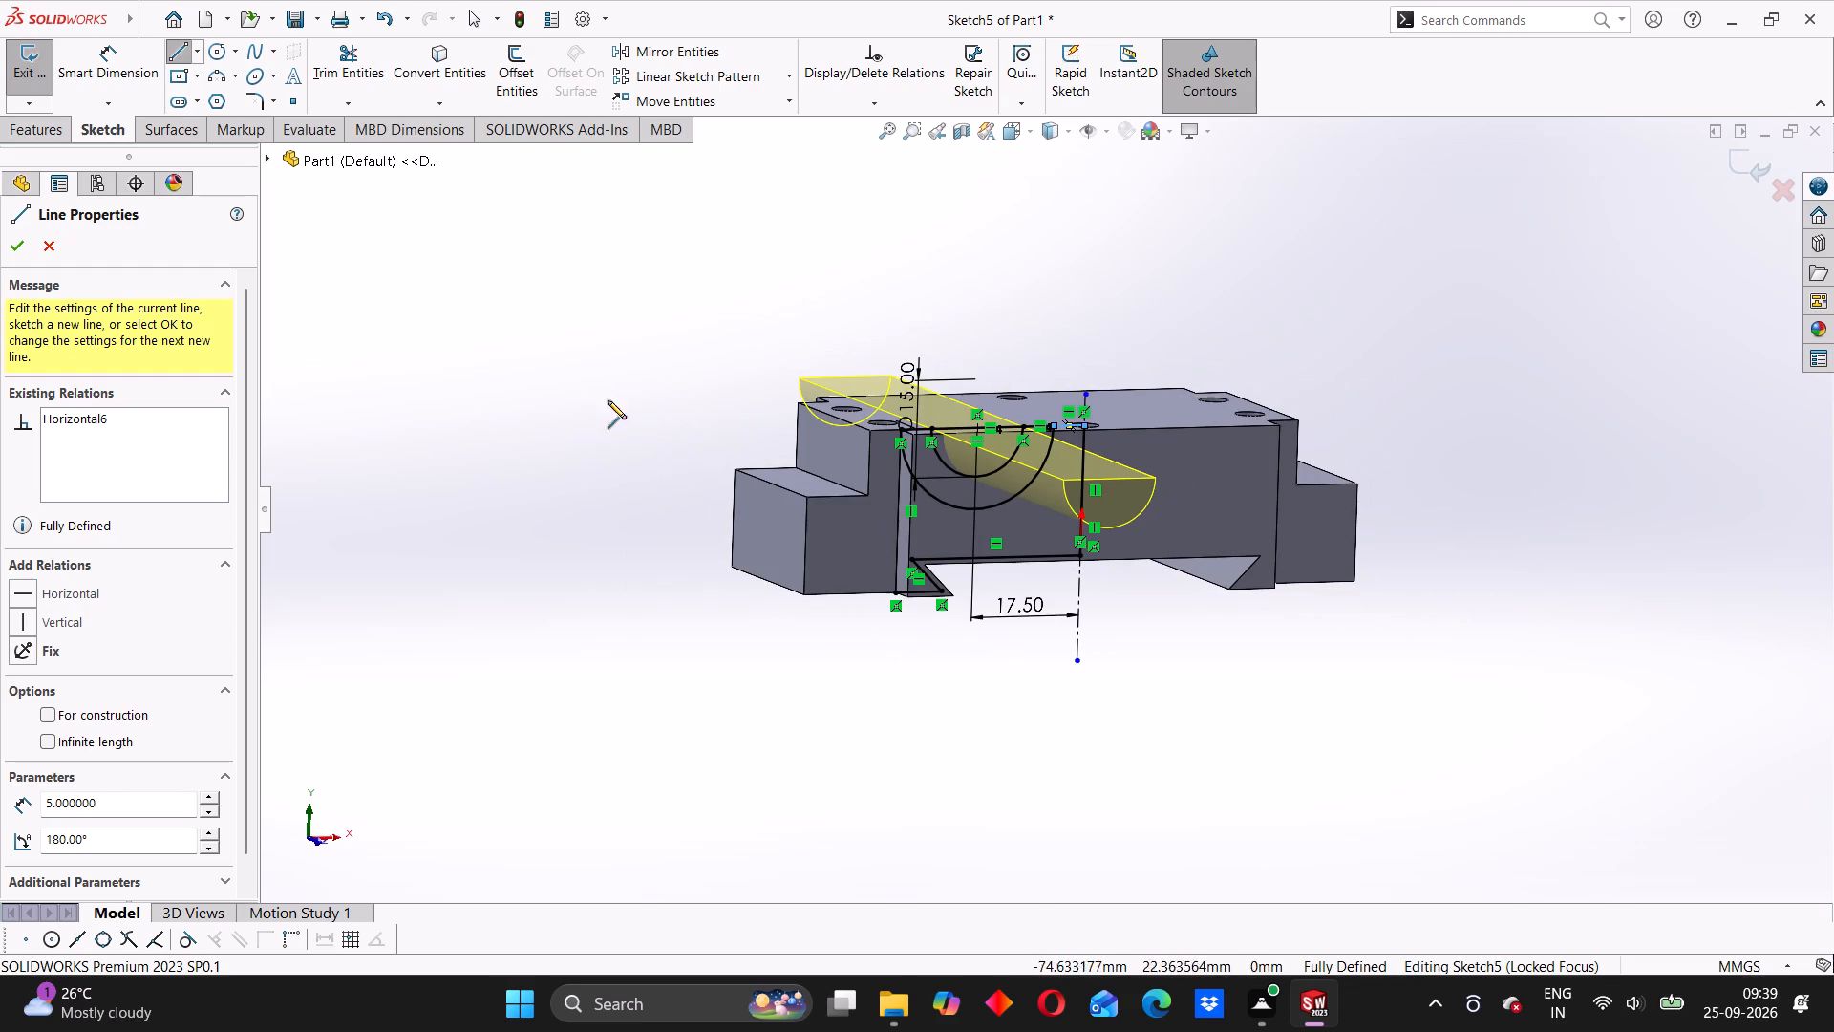
{"action": "left_click", "coordinate": [18, 247]}
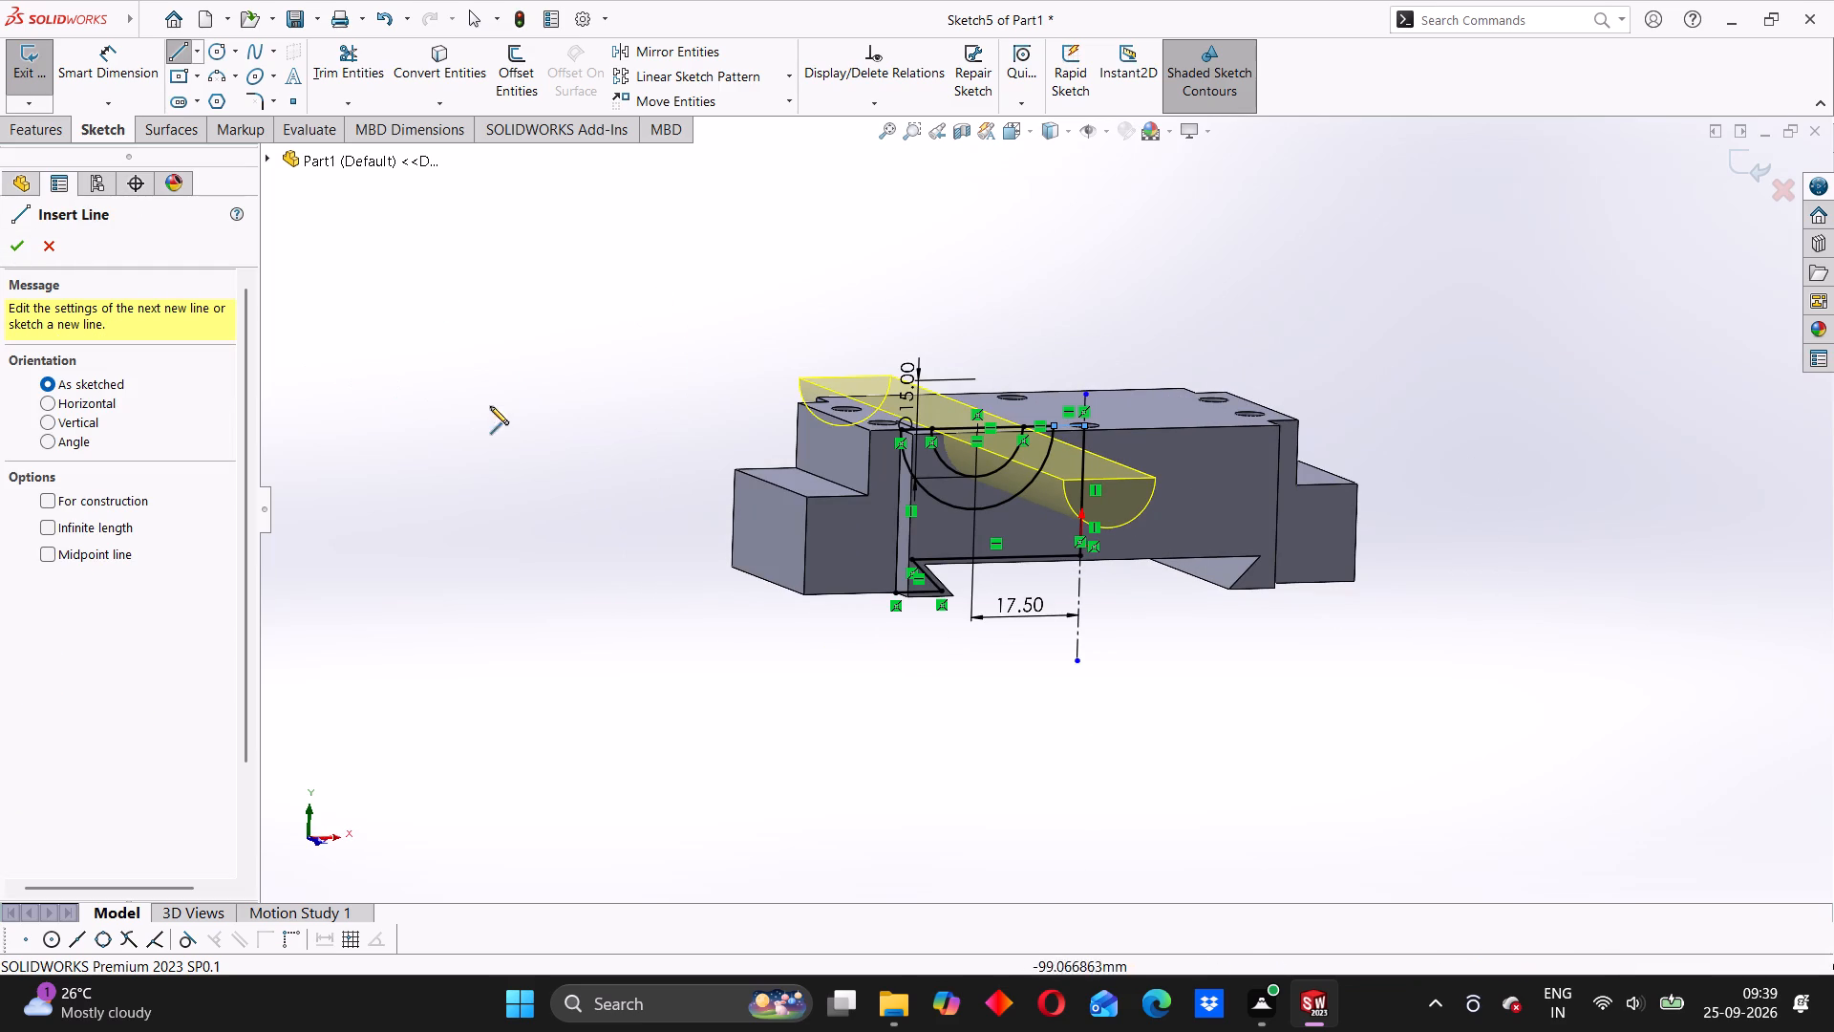
{"action": "middle_click_drag", "start_coordinate": [597, 503], "coordinate": [644, 535]}
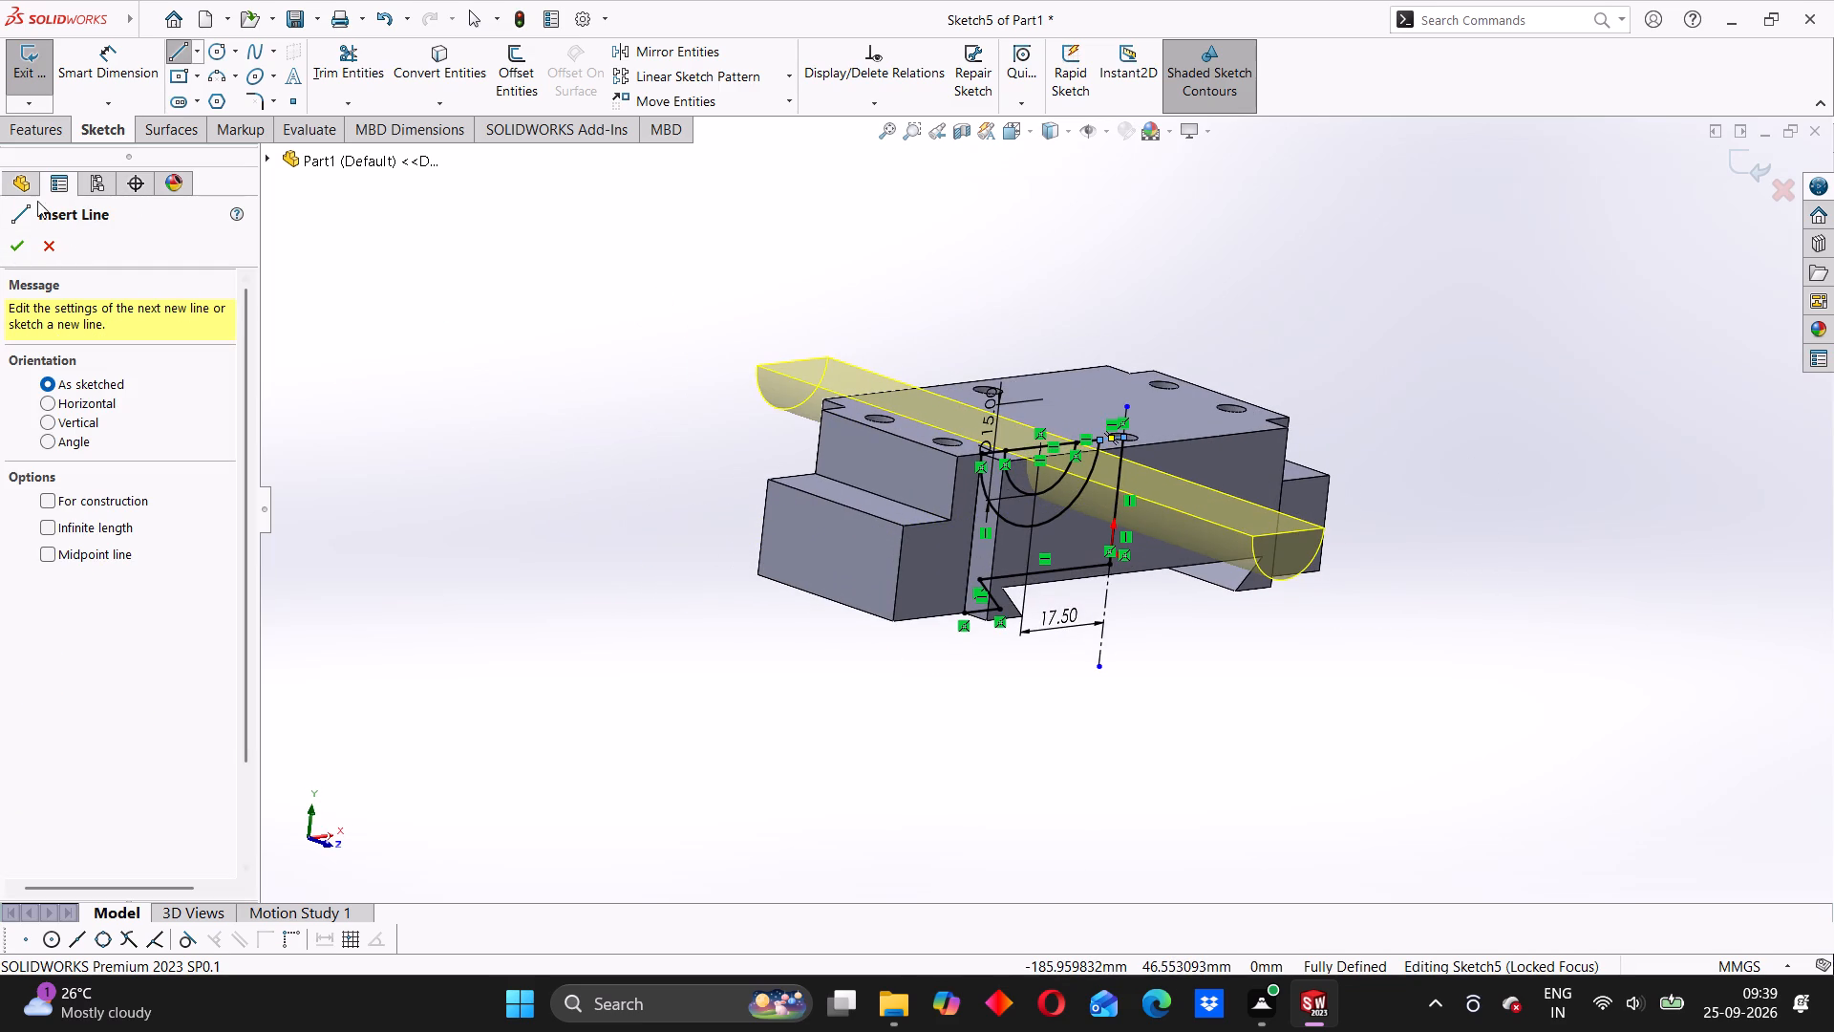
Finish the line work and exit the sketch holding the semicircles and the half-block profile.
{"action": "left_click", "coordinate": [25, 138]}
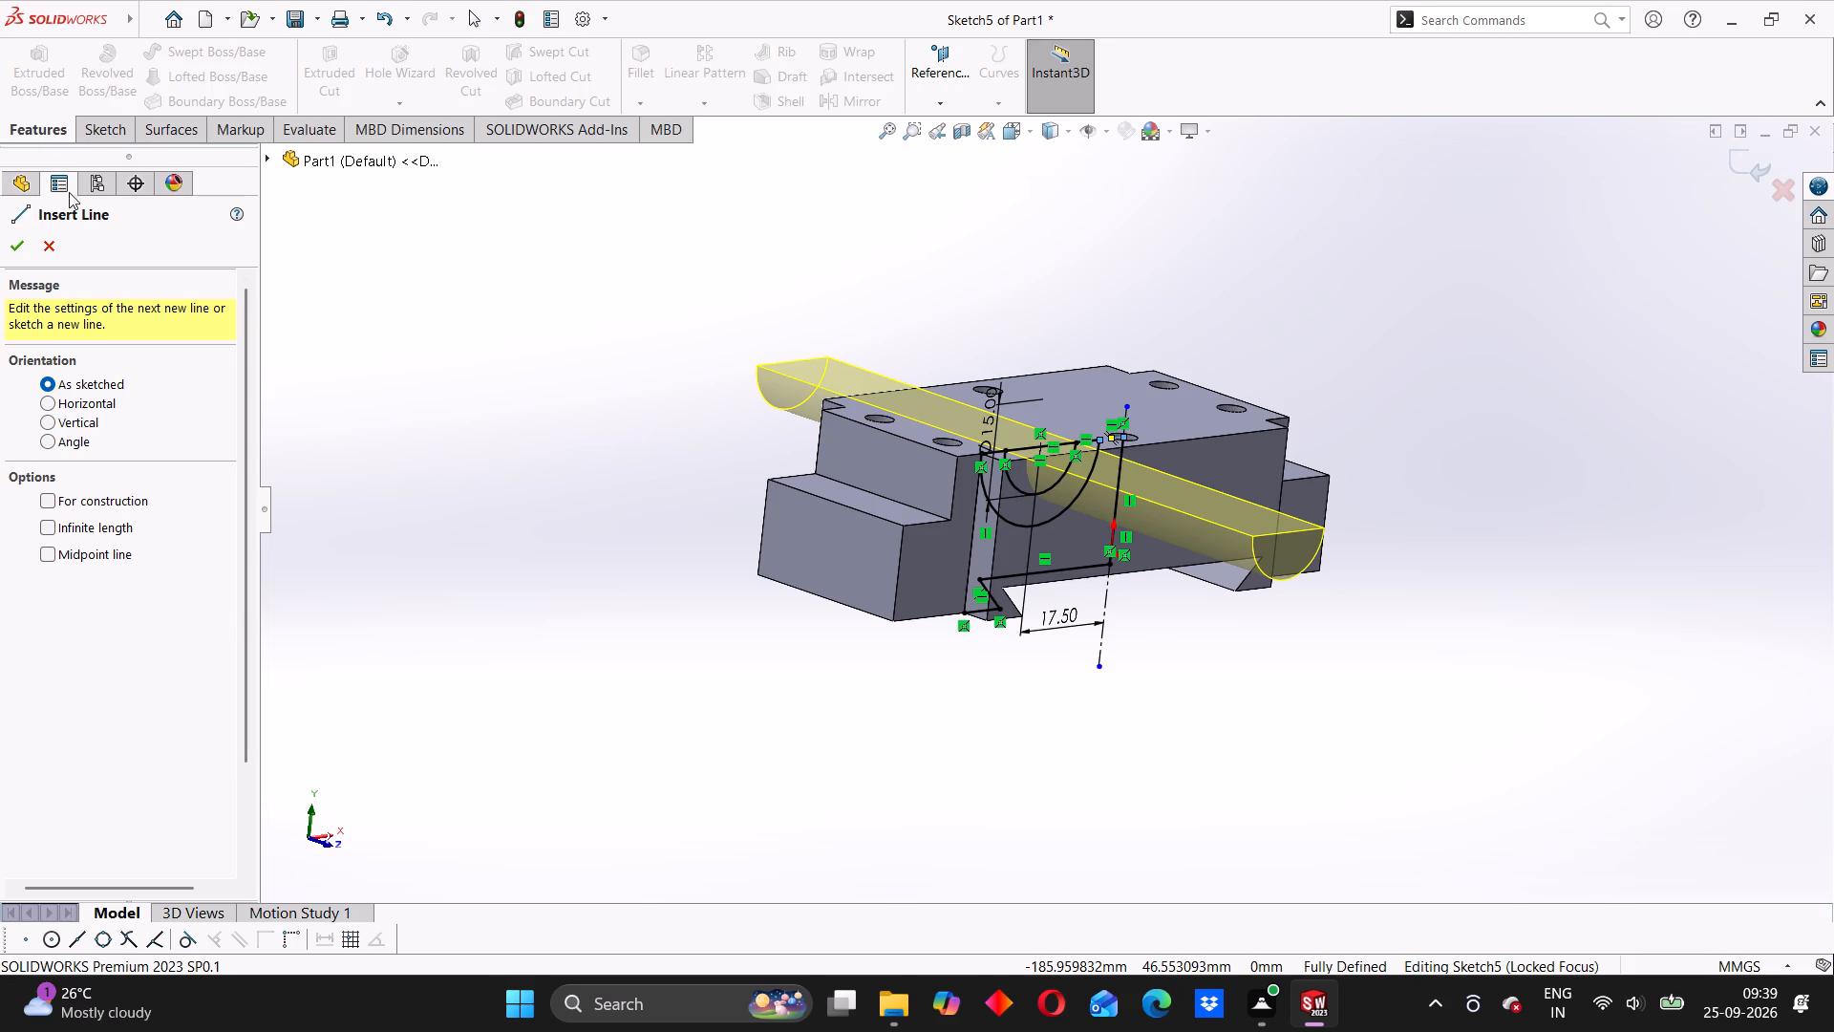
{"action": "left_click", "coordinate": [21, 251]}
{"action": "left_click", "coordinate": [17, 132]}
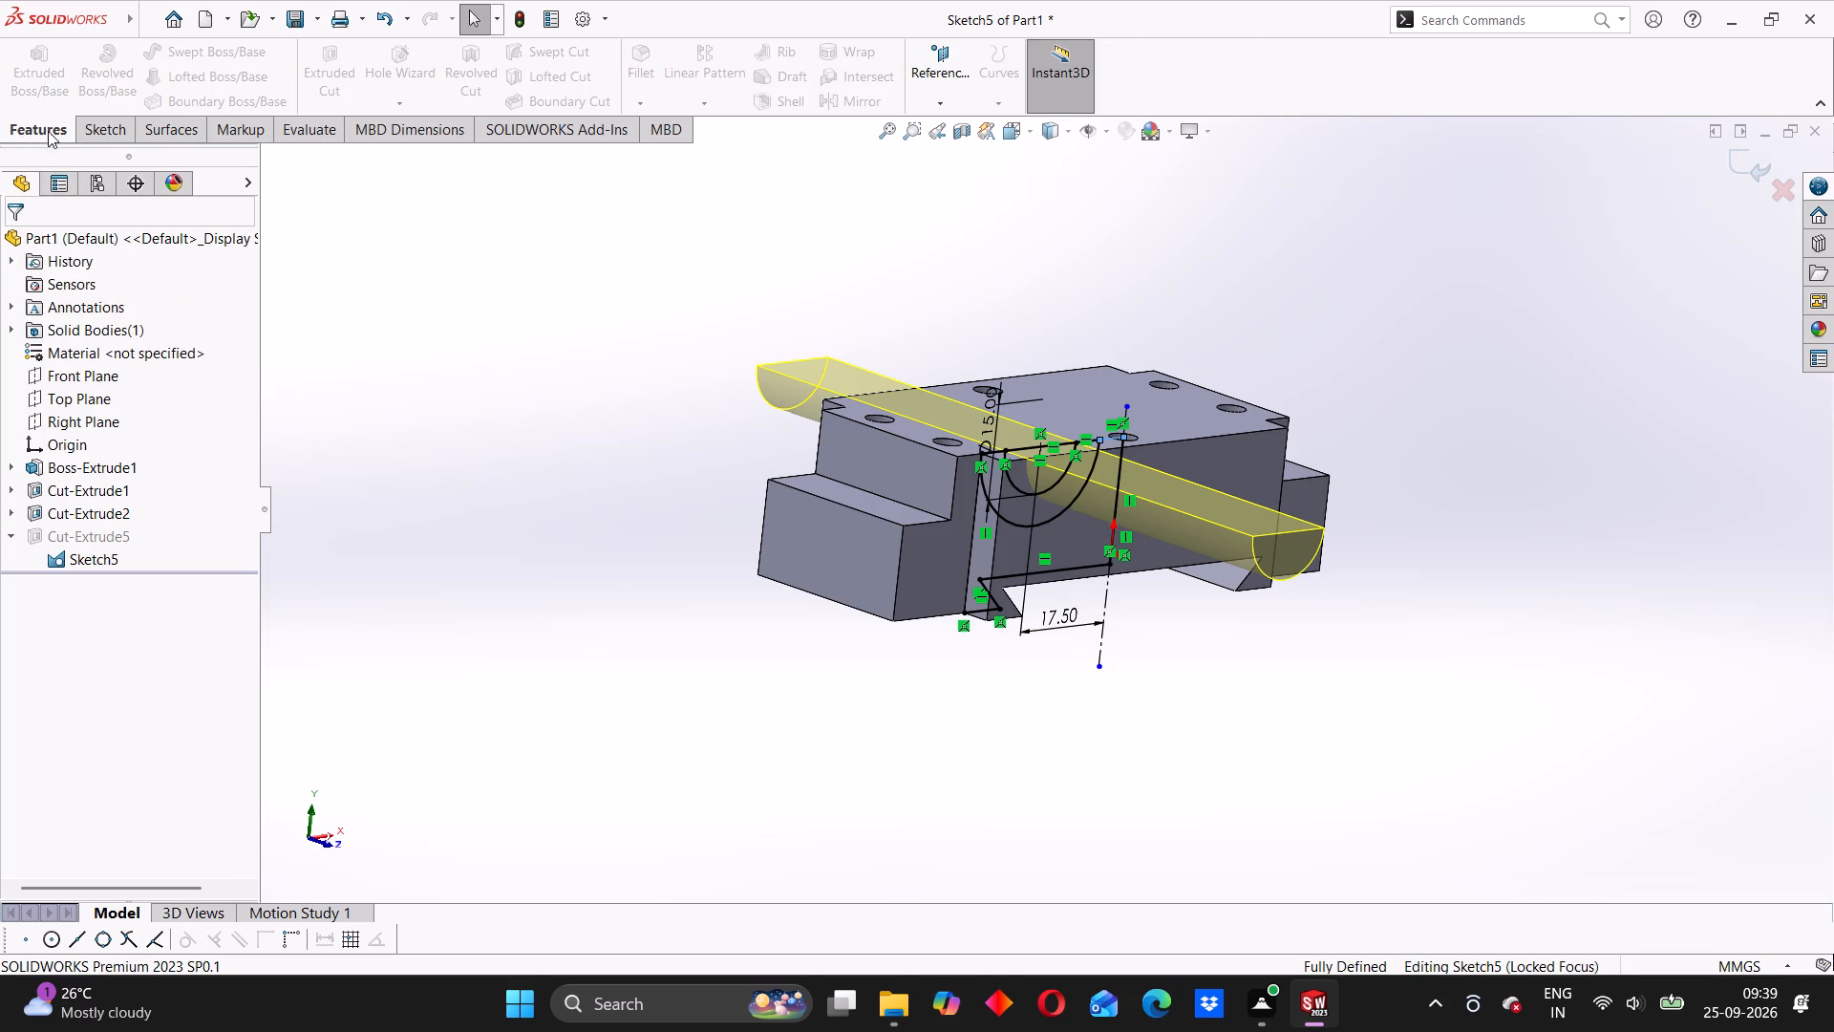
{"action": "left_click", "coordinate": [92, 130]}
{"action": "left_click", "coordinate": [55, 133]}
{"action": "middle_click_drag", "start_coordinate": [649, 589], "coordinate": [589, 575]}
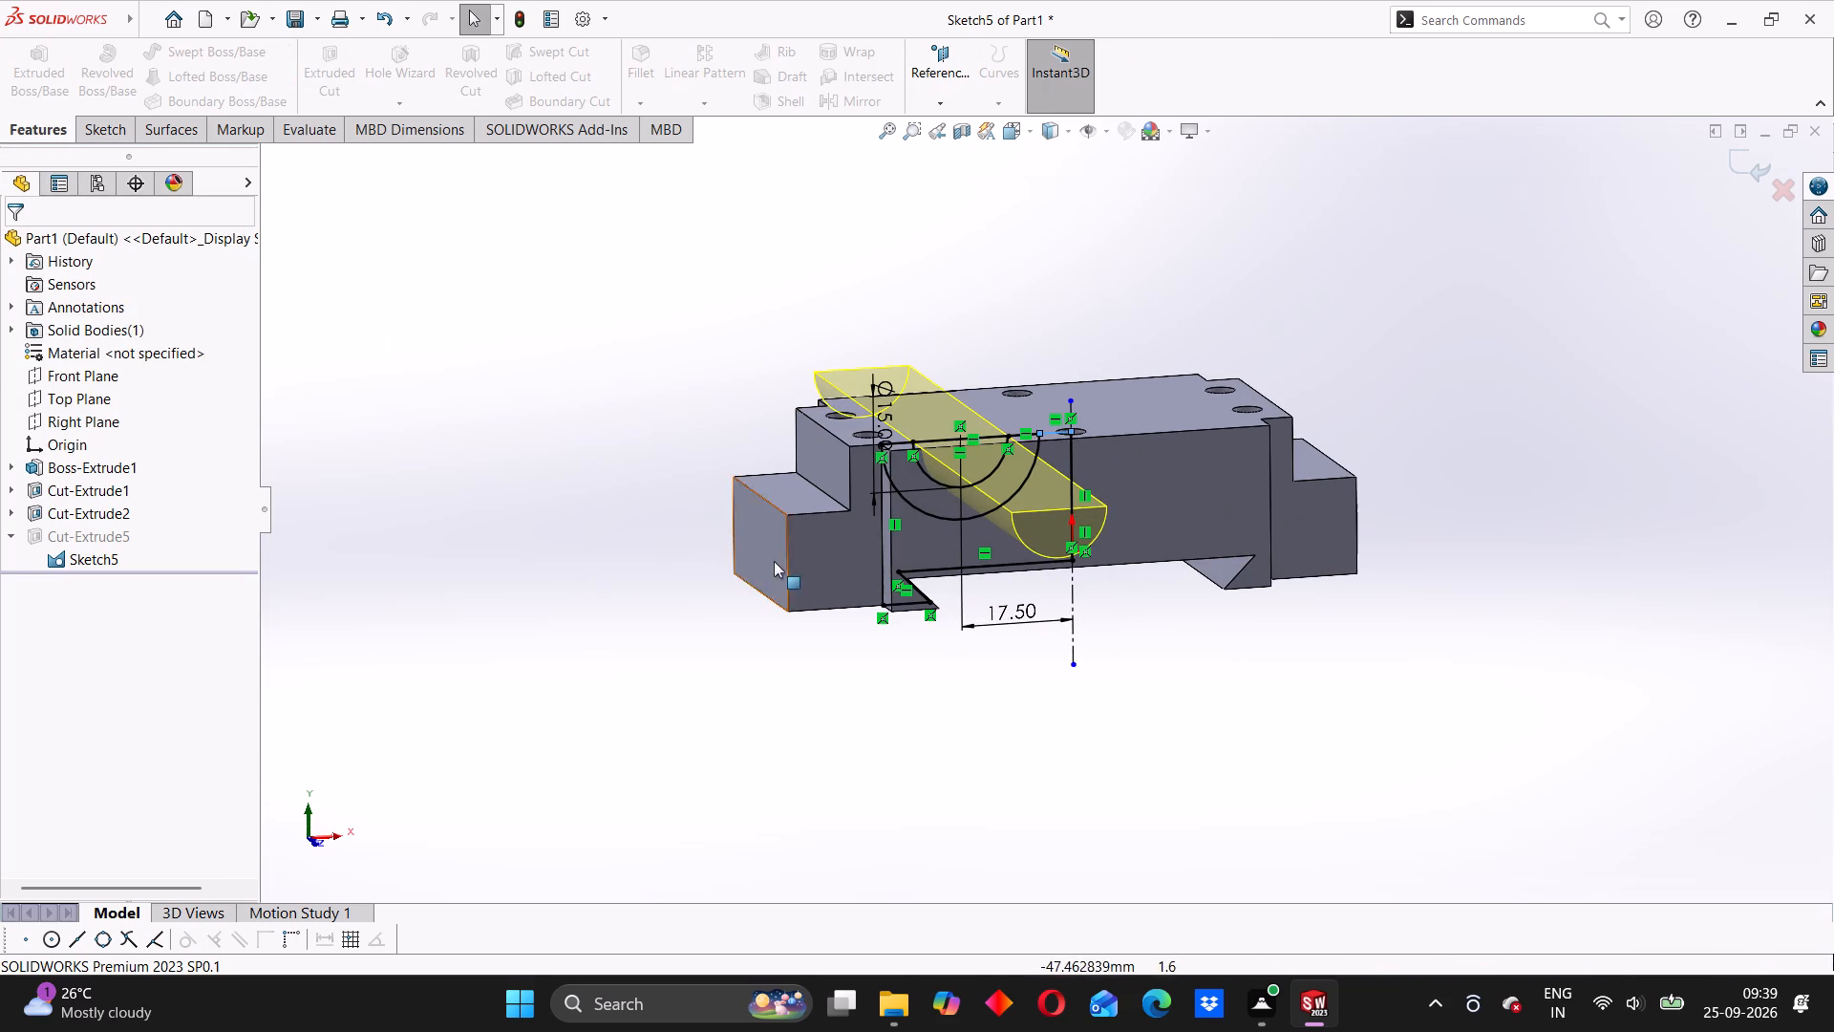
{"action": "scroll", "coordinate": [774, 561], "scroll_direction": "up", "scroll_amount": 2}
{"action": "left_click", "coordinate": [703, 546]}
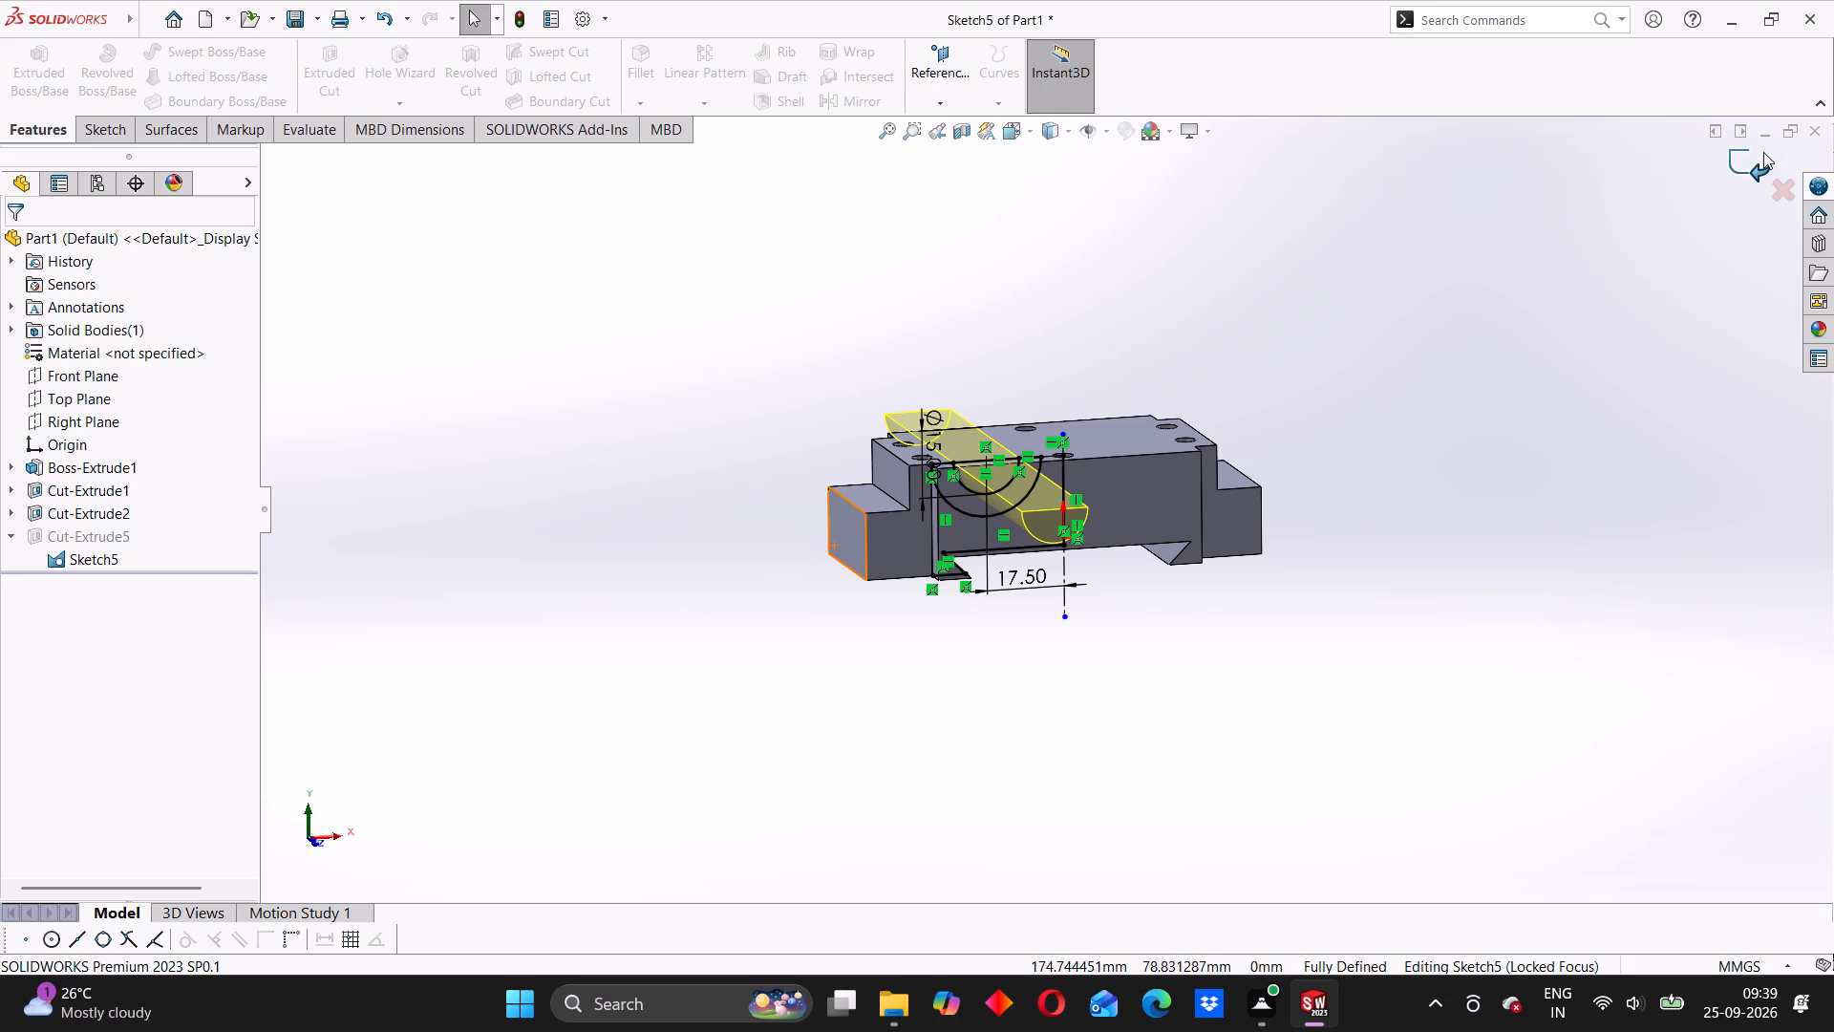
{"action": "left_click", "coordinate": [1759, 159]}
{"action": "middle_click_drag", "start_coordinate": [1003, 647], "coordinate": [1045, 675]}
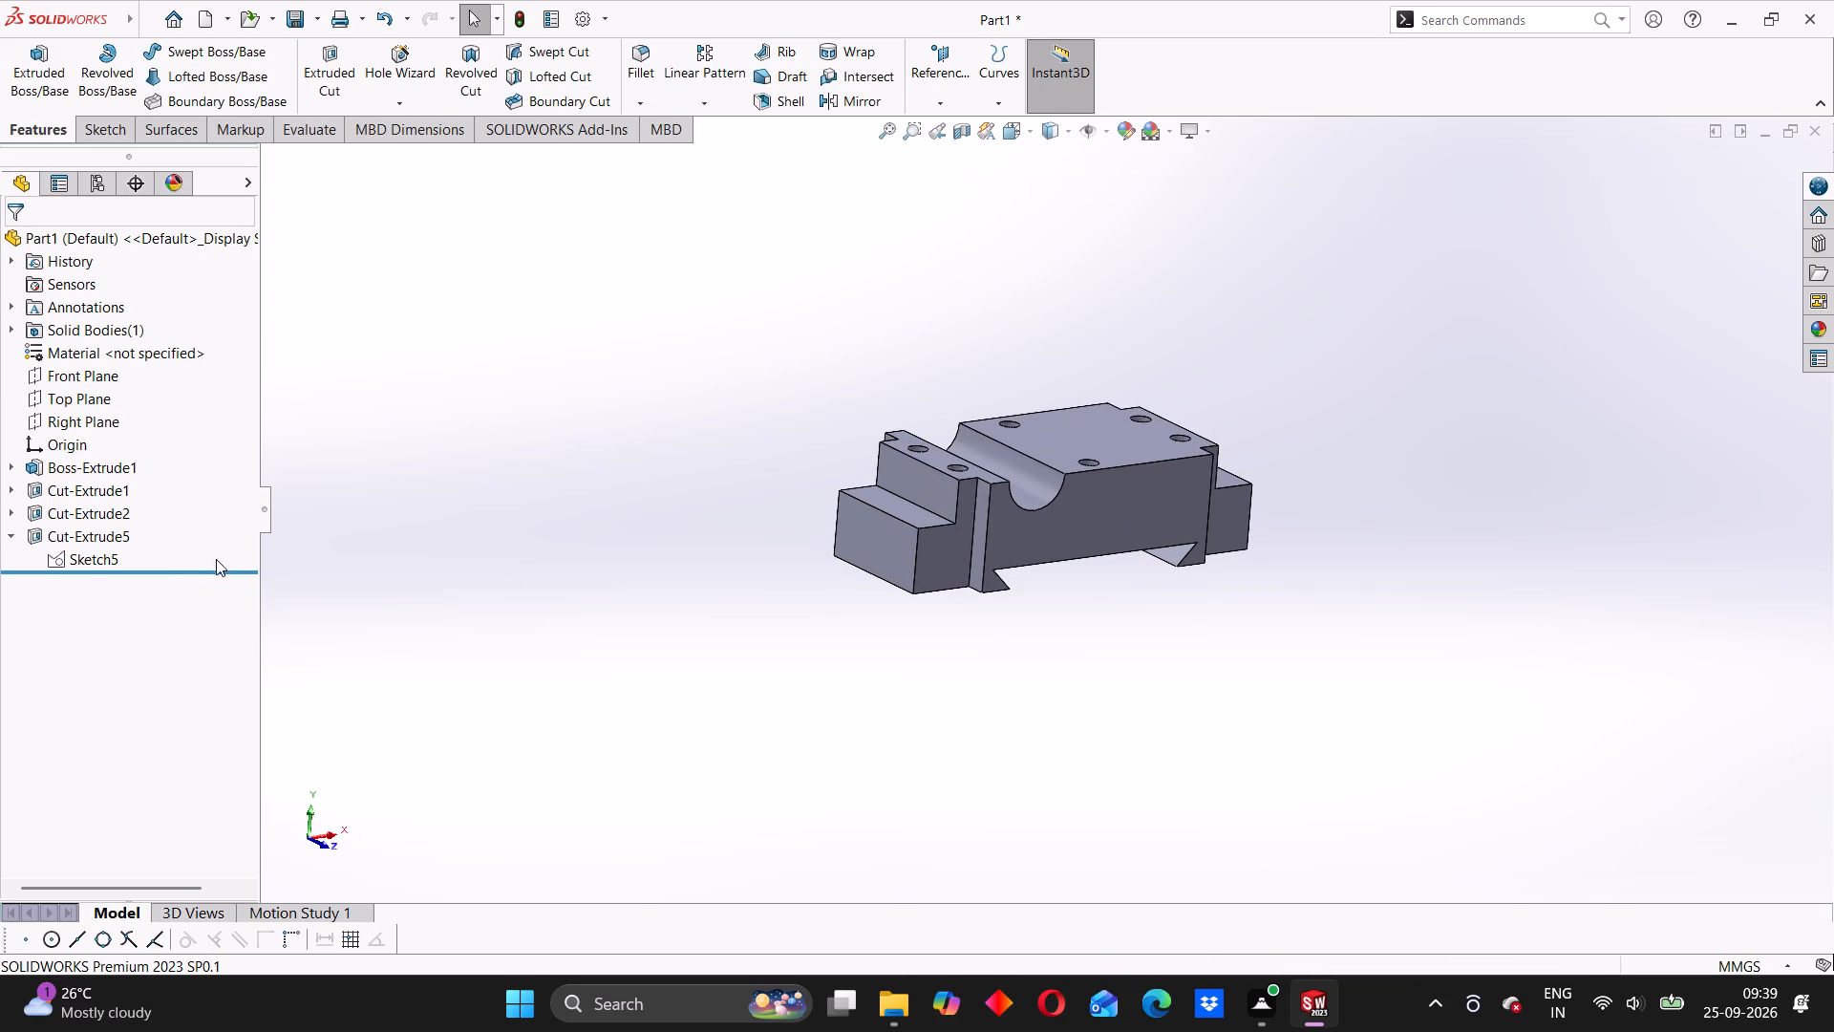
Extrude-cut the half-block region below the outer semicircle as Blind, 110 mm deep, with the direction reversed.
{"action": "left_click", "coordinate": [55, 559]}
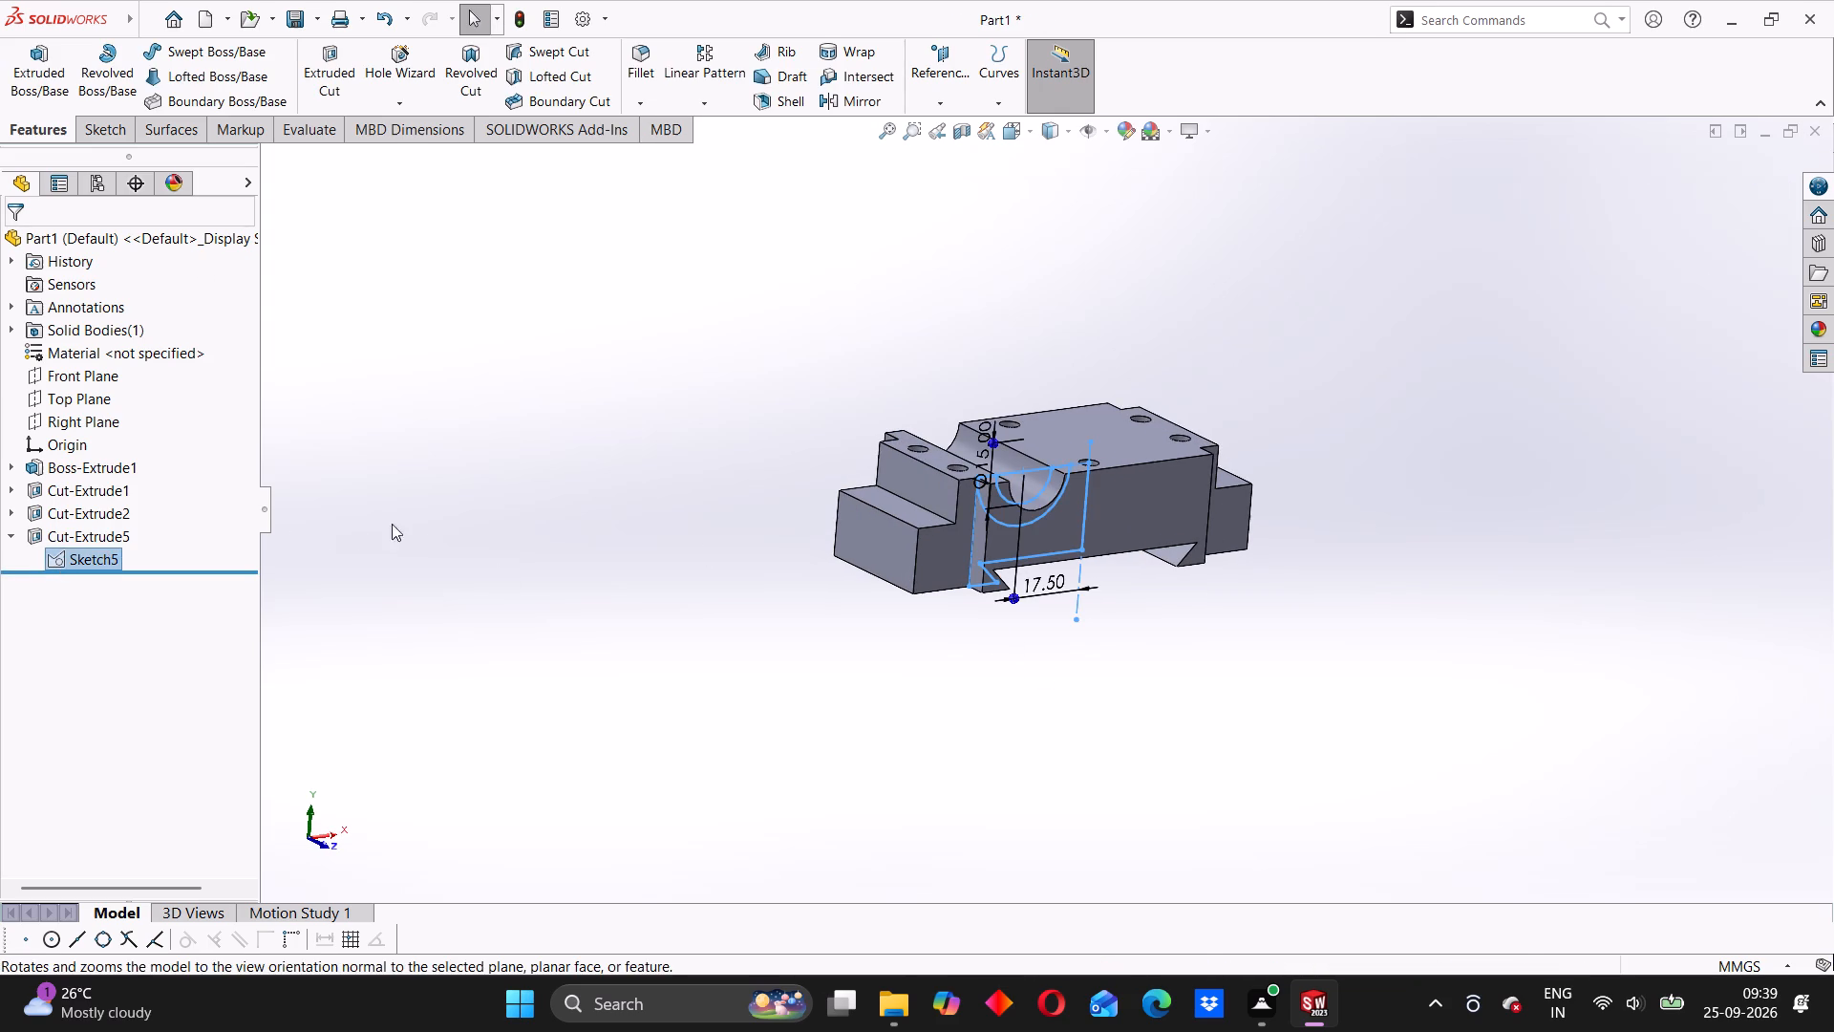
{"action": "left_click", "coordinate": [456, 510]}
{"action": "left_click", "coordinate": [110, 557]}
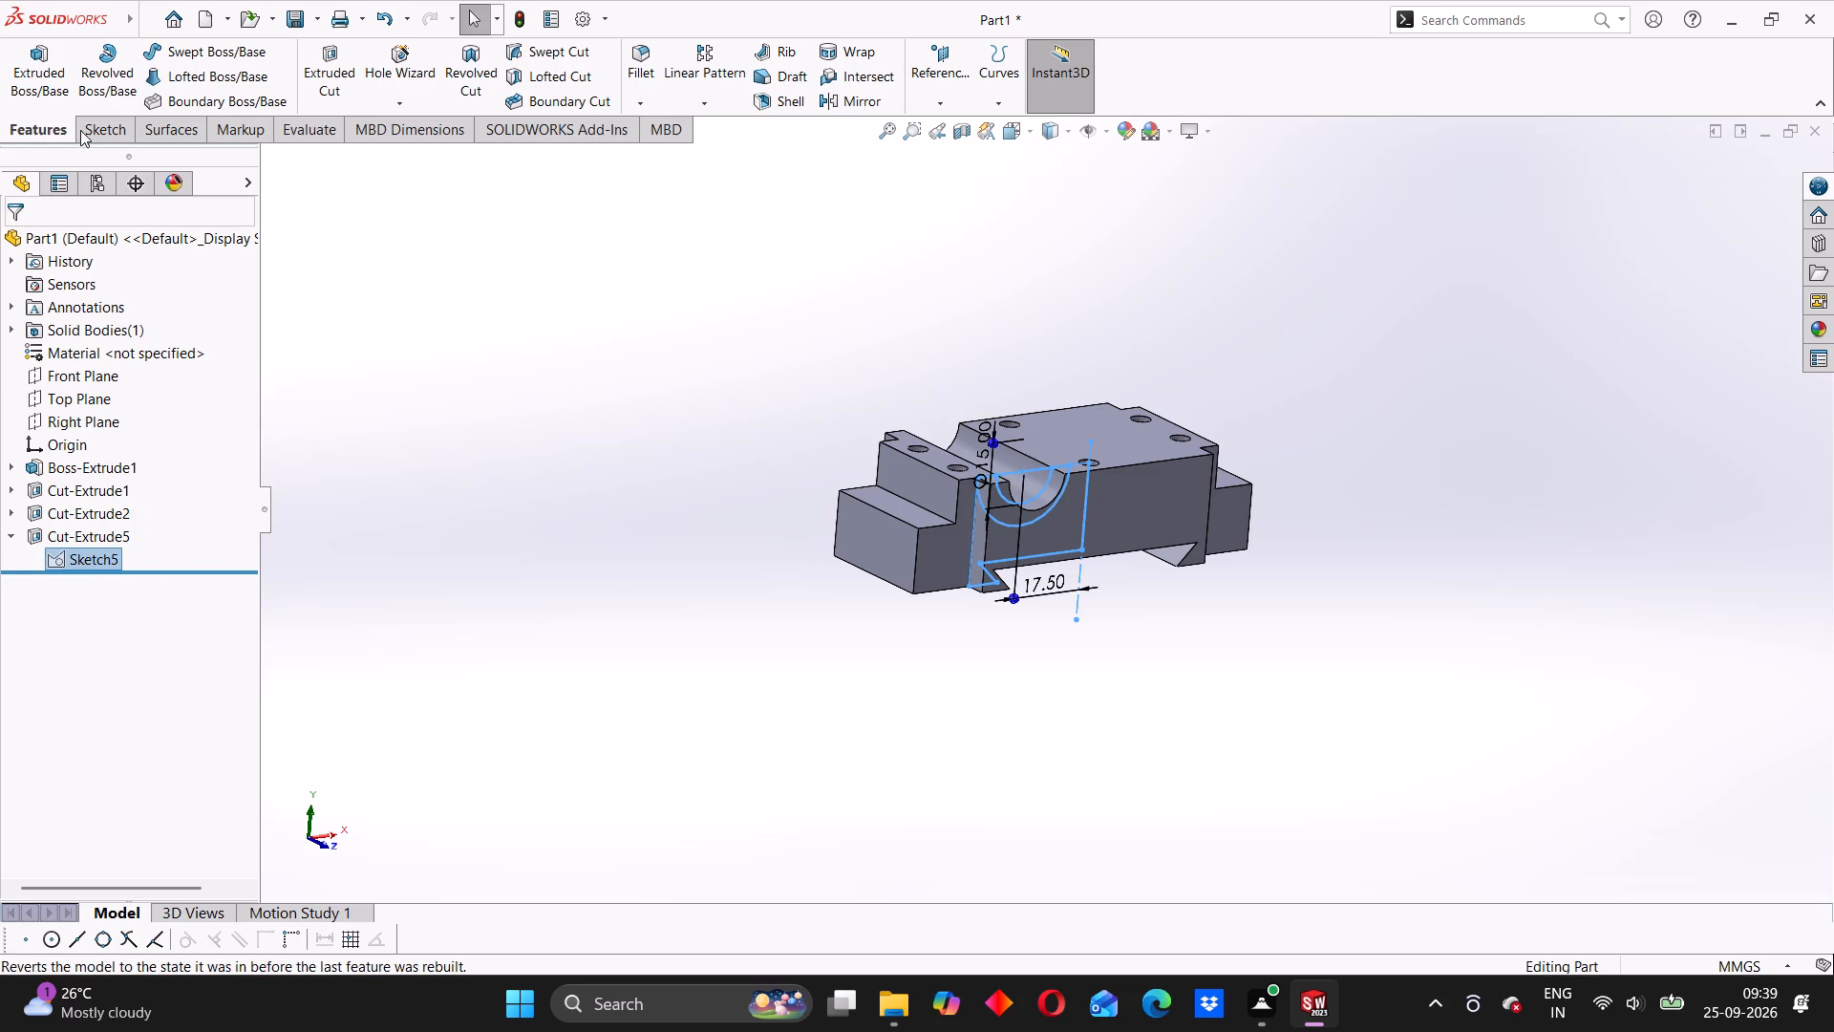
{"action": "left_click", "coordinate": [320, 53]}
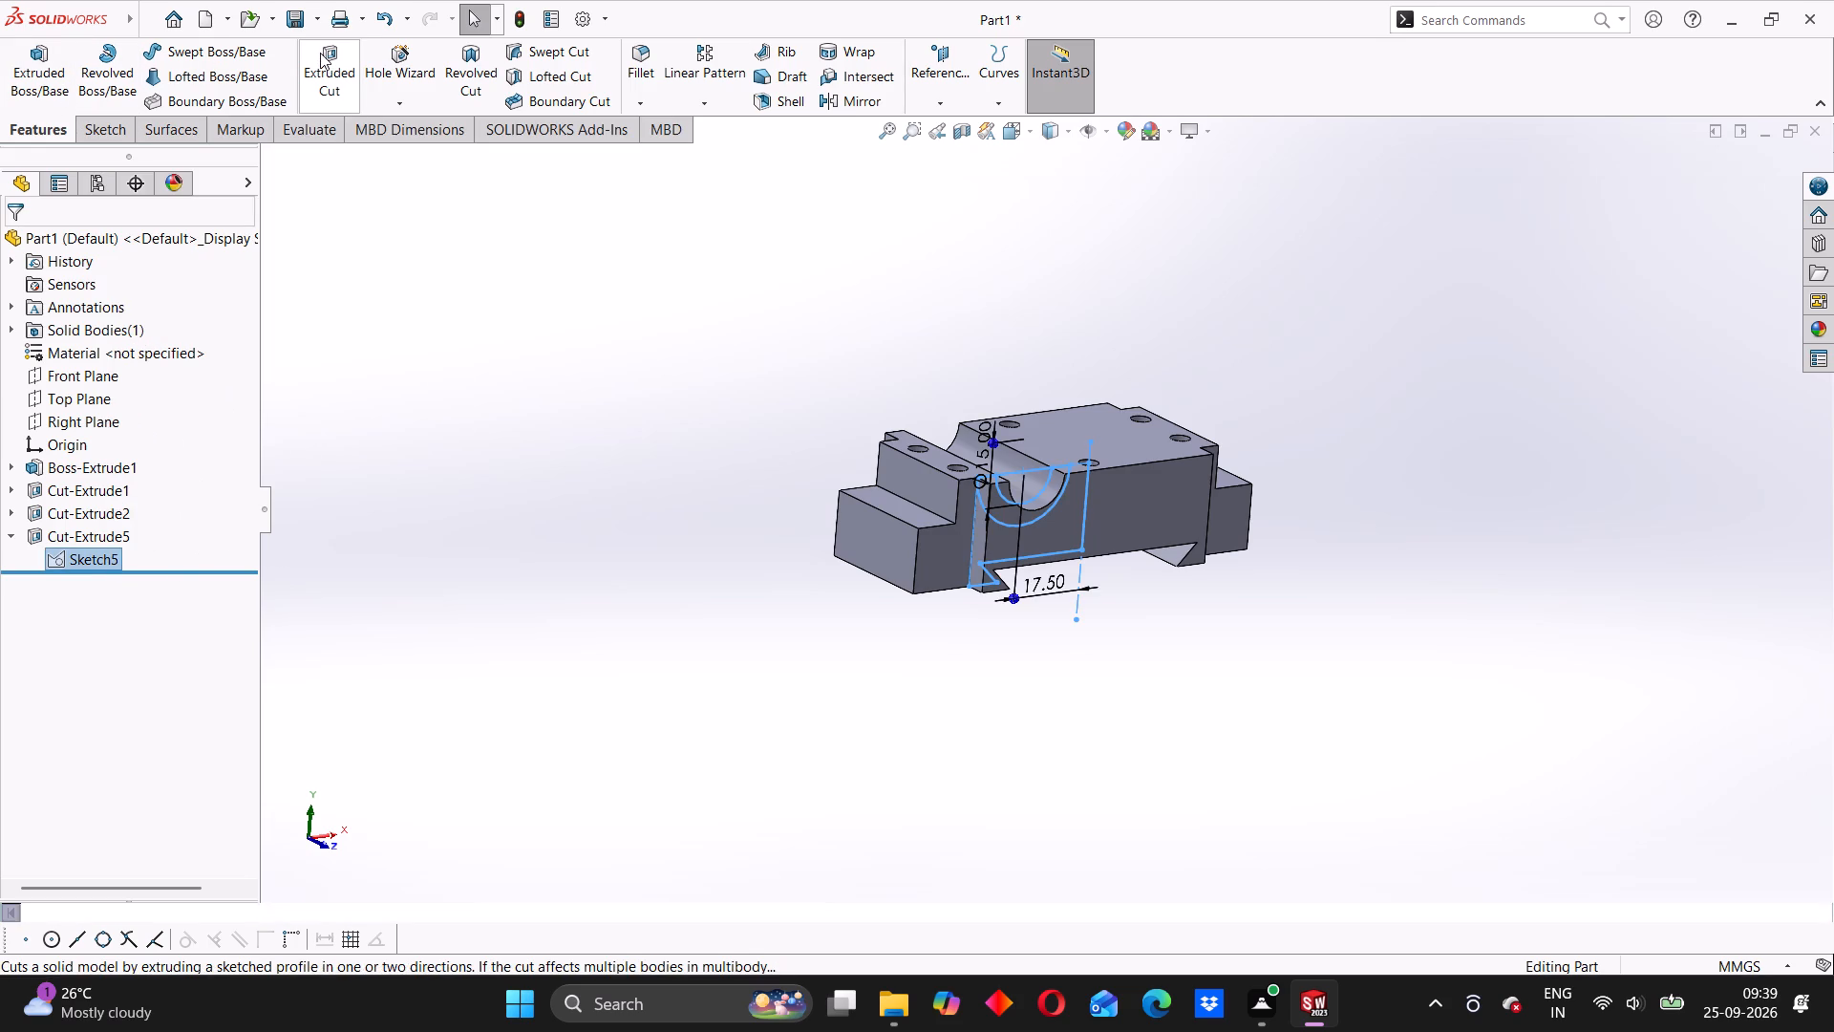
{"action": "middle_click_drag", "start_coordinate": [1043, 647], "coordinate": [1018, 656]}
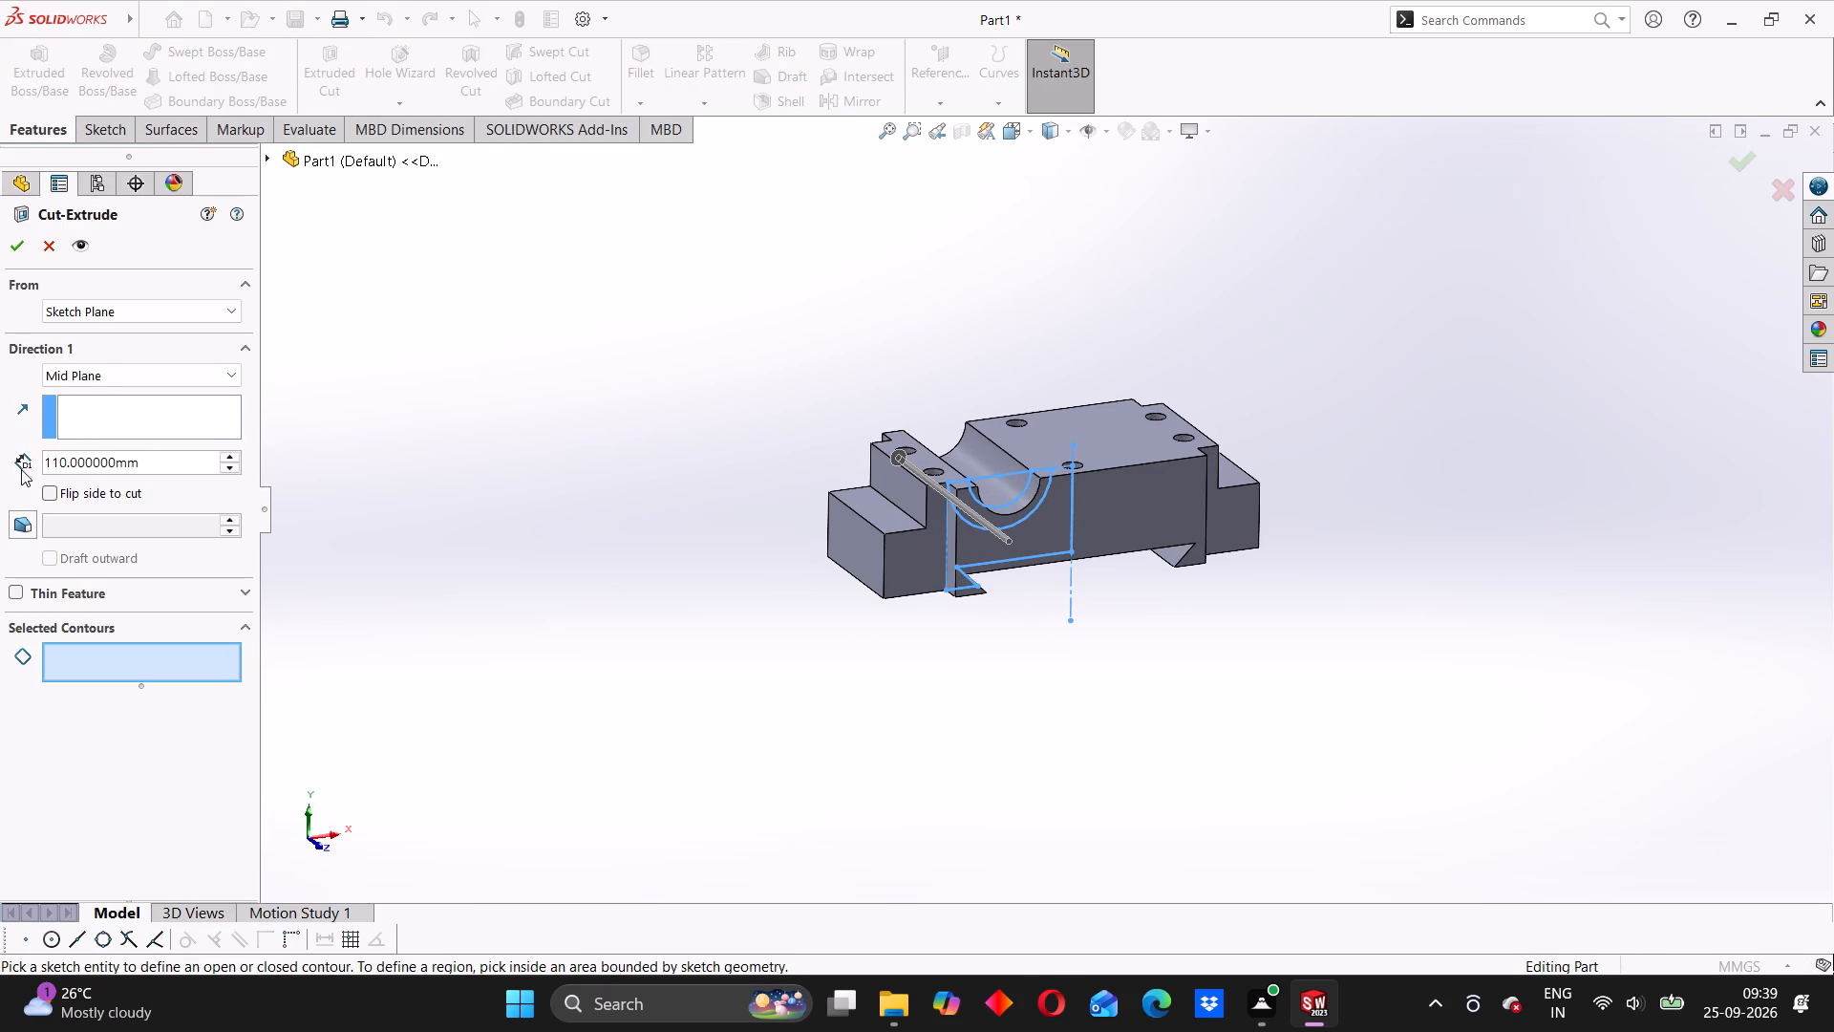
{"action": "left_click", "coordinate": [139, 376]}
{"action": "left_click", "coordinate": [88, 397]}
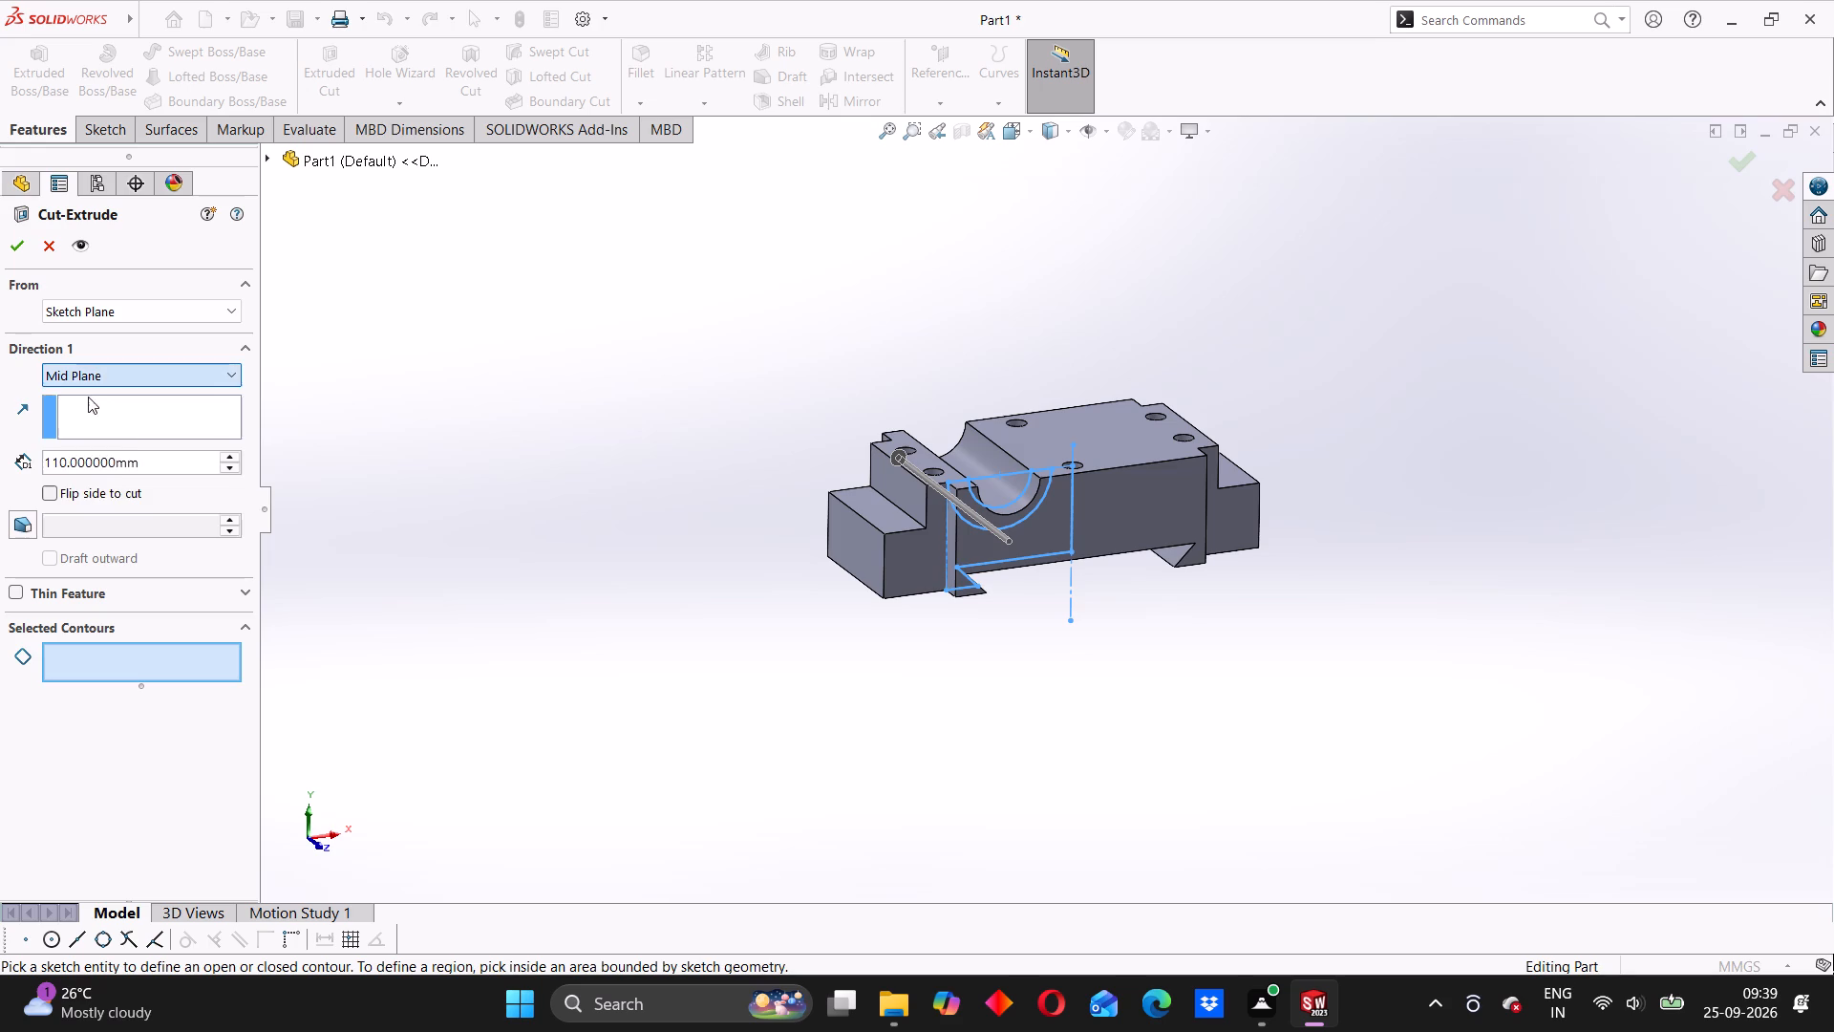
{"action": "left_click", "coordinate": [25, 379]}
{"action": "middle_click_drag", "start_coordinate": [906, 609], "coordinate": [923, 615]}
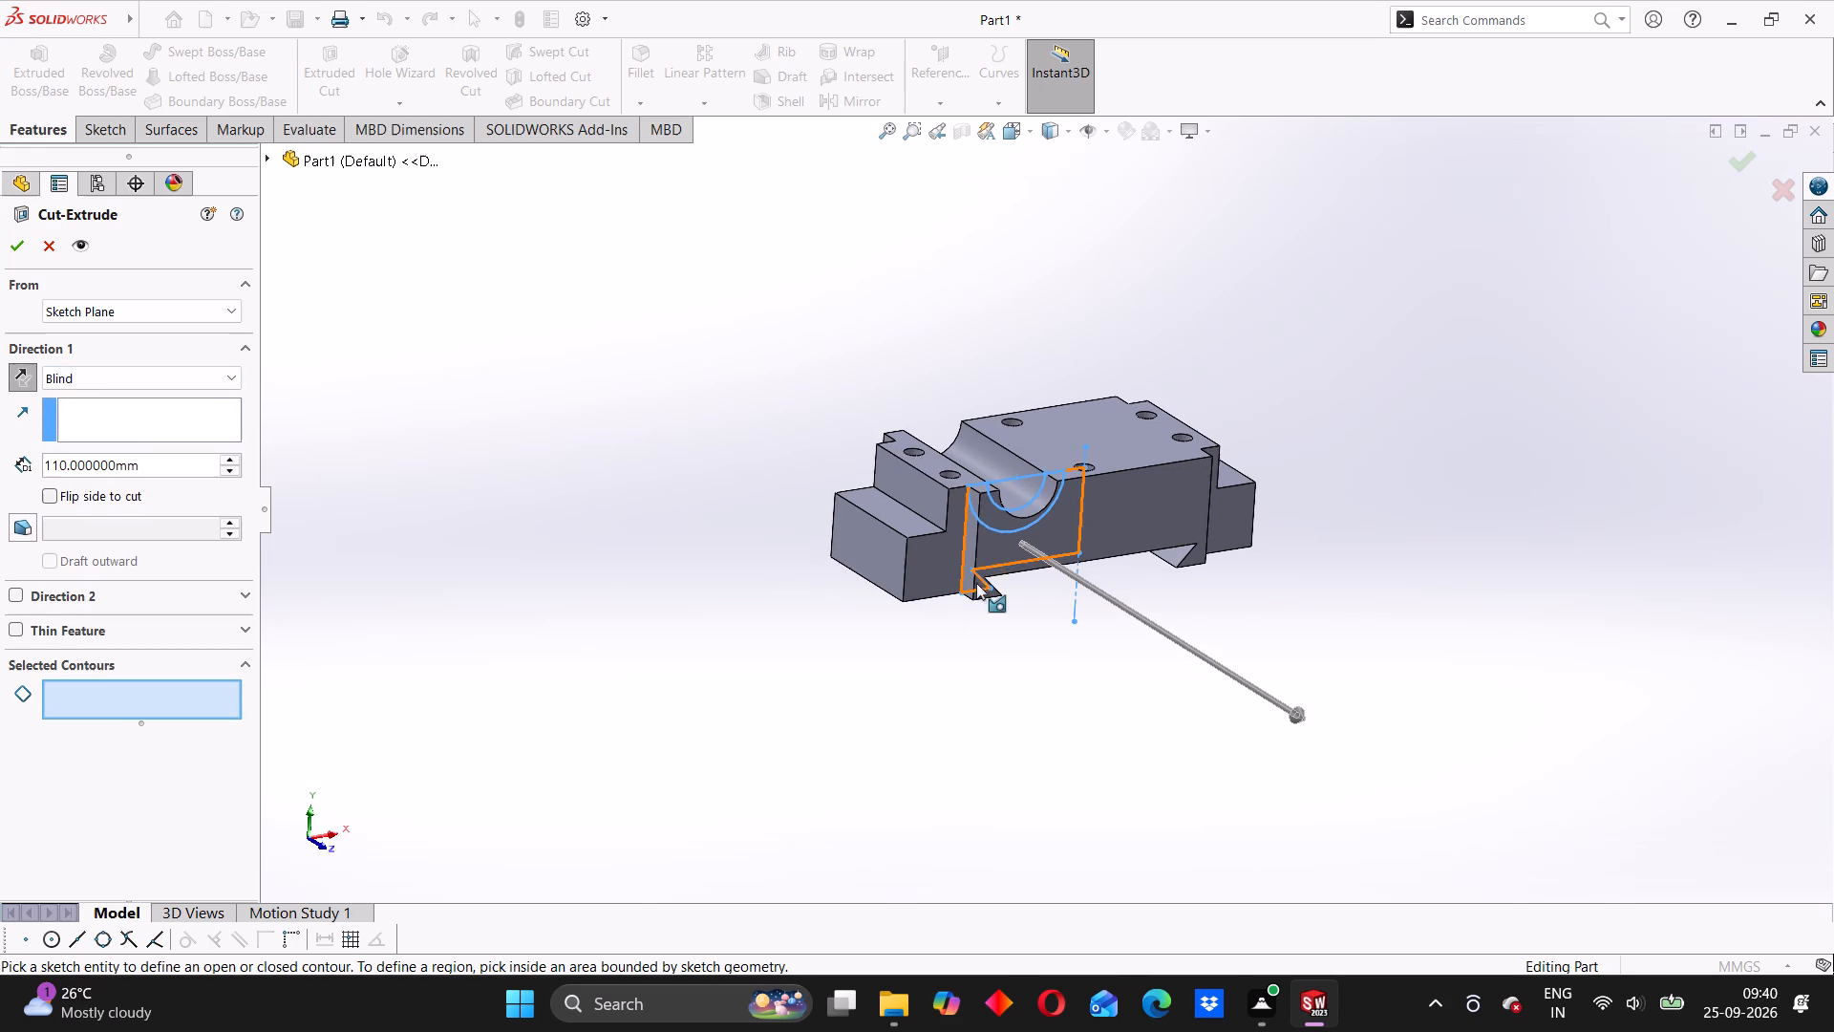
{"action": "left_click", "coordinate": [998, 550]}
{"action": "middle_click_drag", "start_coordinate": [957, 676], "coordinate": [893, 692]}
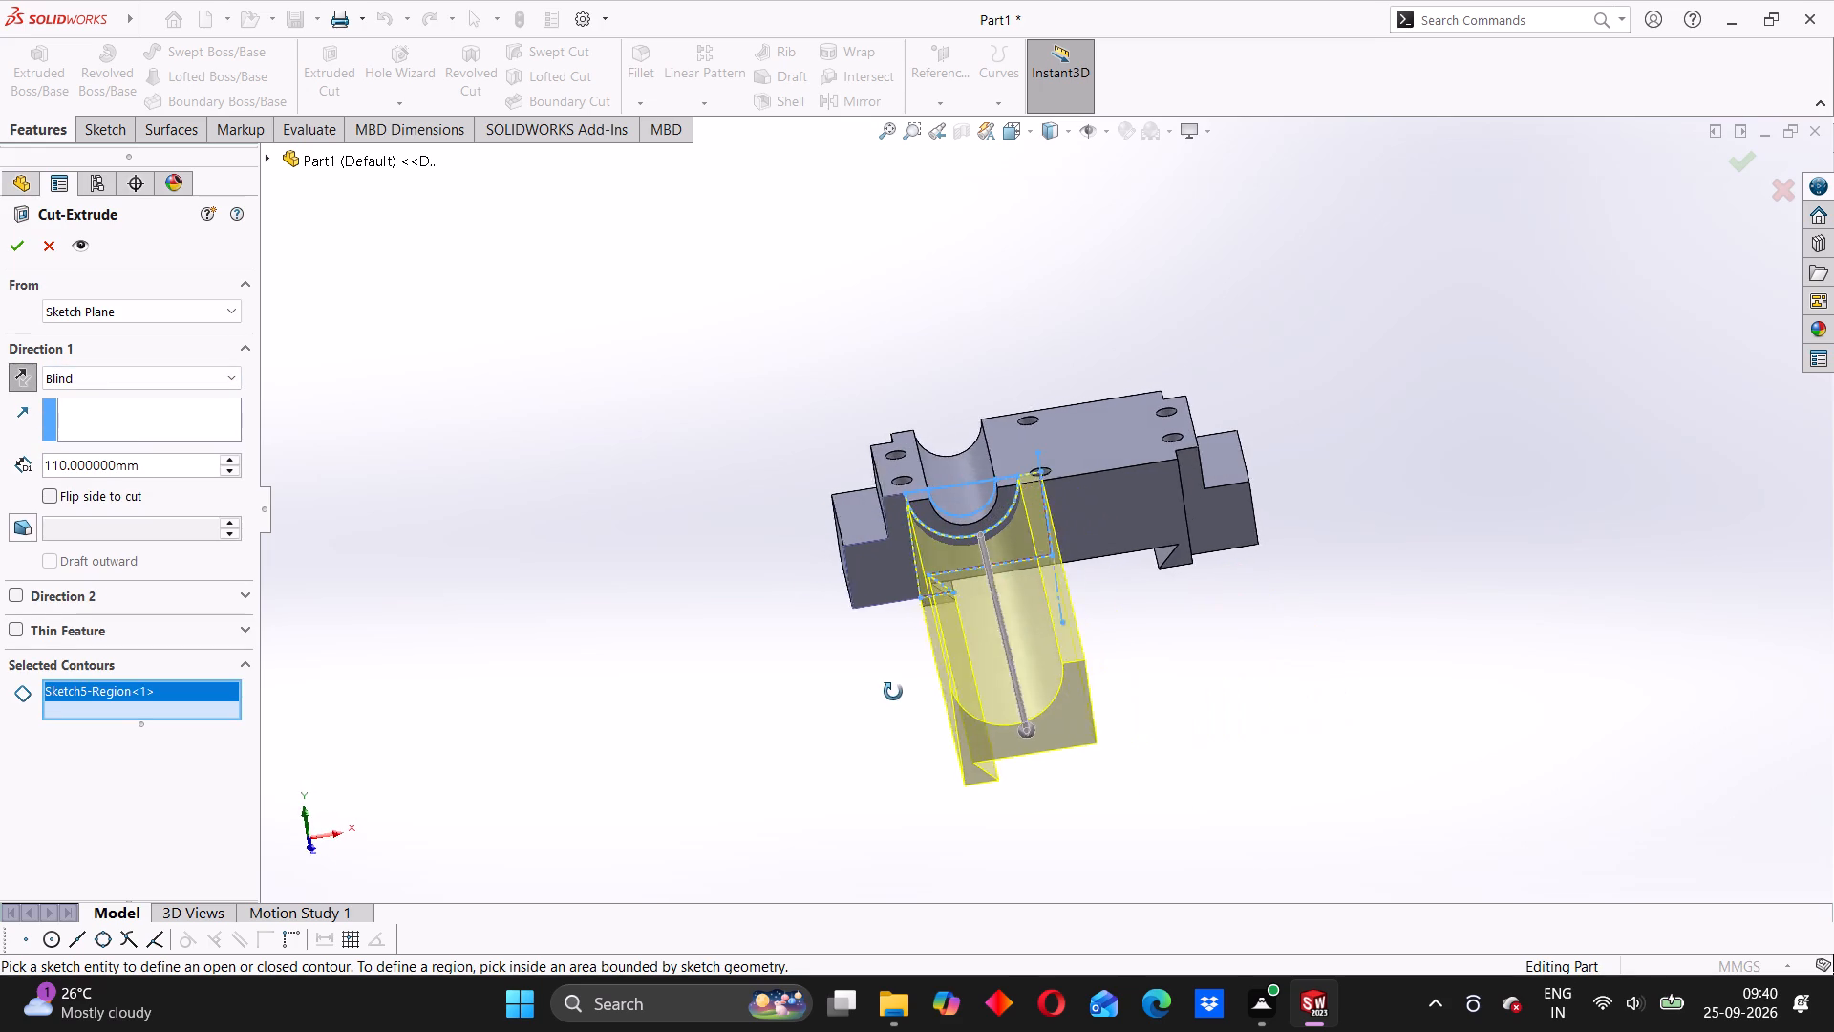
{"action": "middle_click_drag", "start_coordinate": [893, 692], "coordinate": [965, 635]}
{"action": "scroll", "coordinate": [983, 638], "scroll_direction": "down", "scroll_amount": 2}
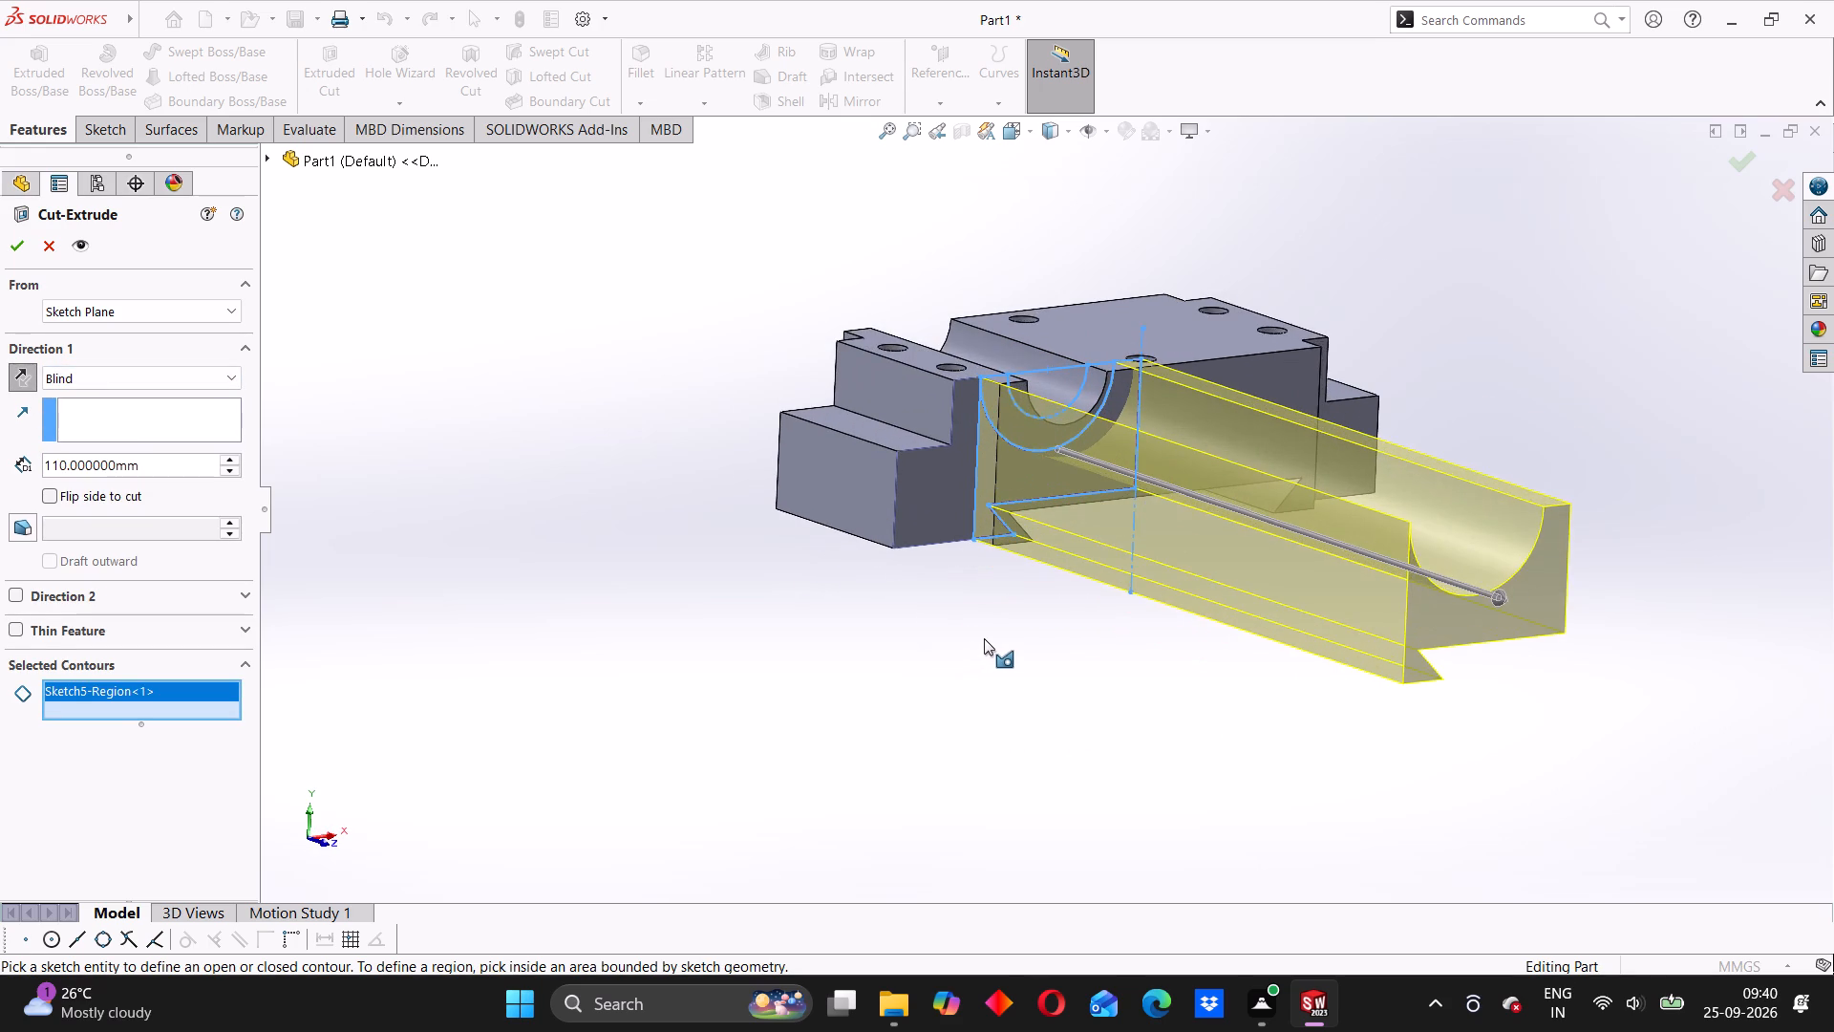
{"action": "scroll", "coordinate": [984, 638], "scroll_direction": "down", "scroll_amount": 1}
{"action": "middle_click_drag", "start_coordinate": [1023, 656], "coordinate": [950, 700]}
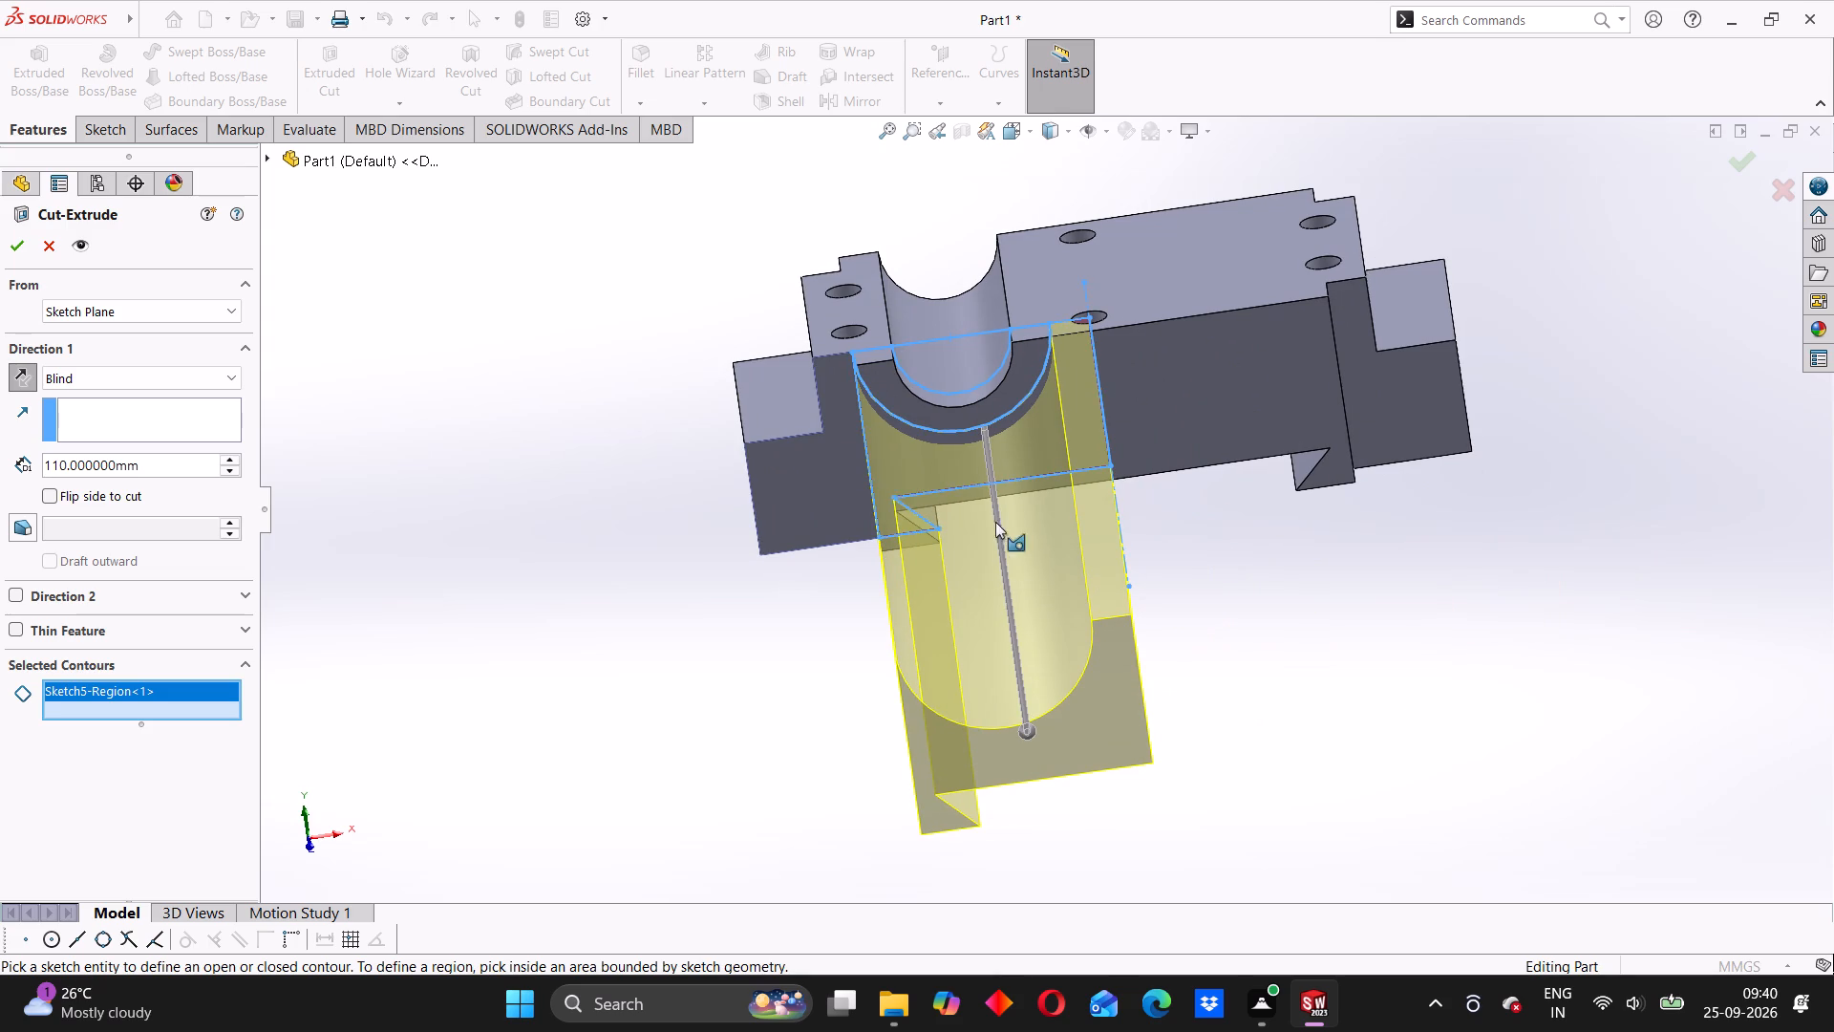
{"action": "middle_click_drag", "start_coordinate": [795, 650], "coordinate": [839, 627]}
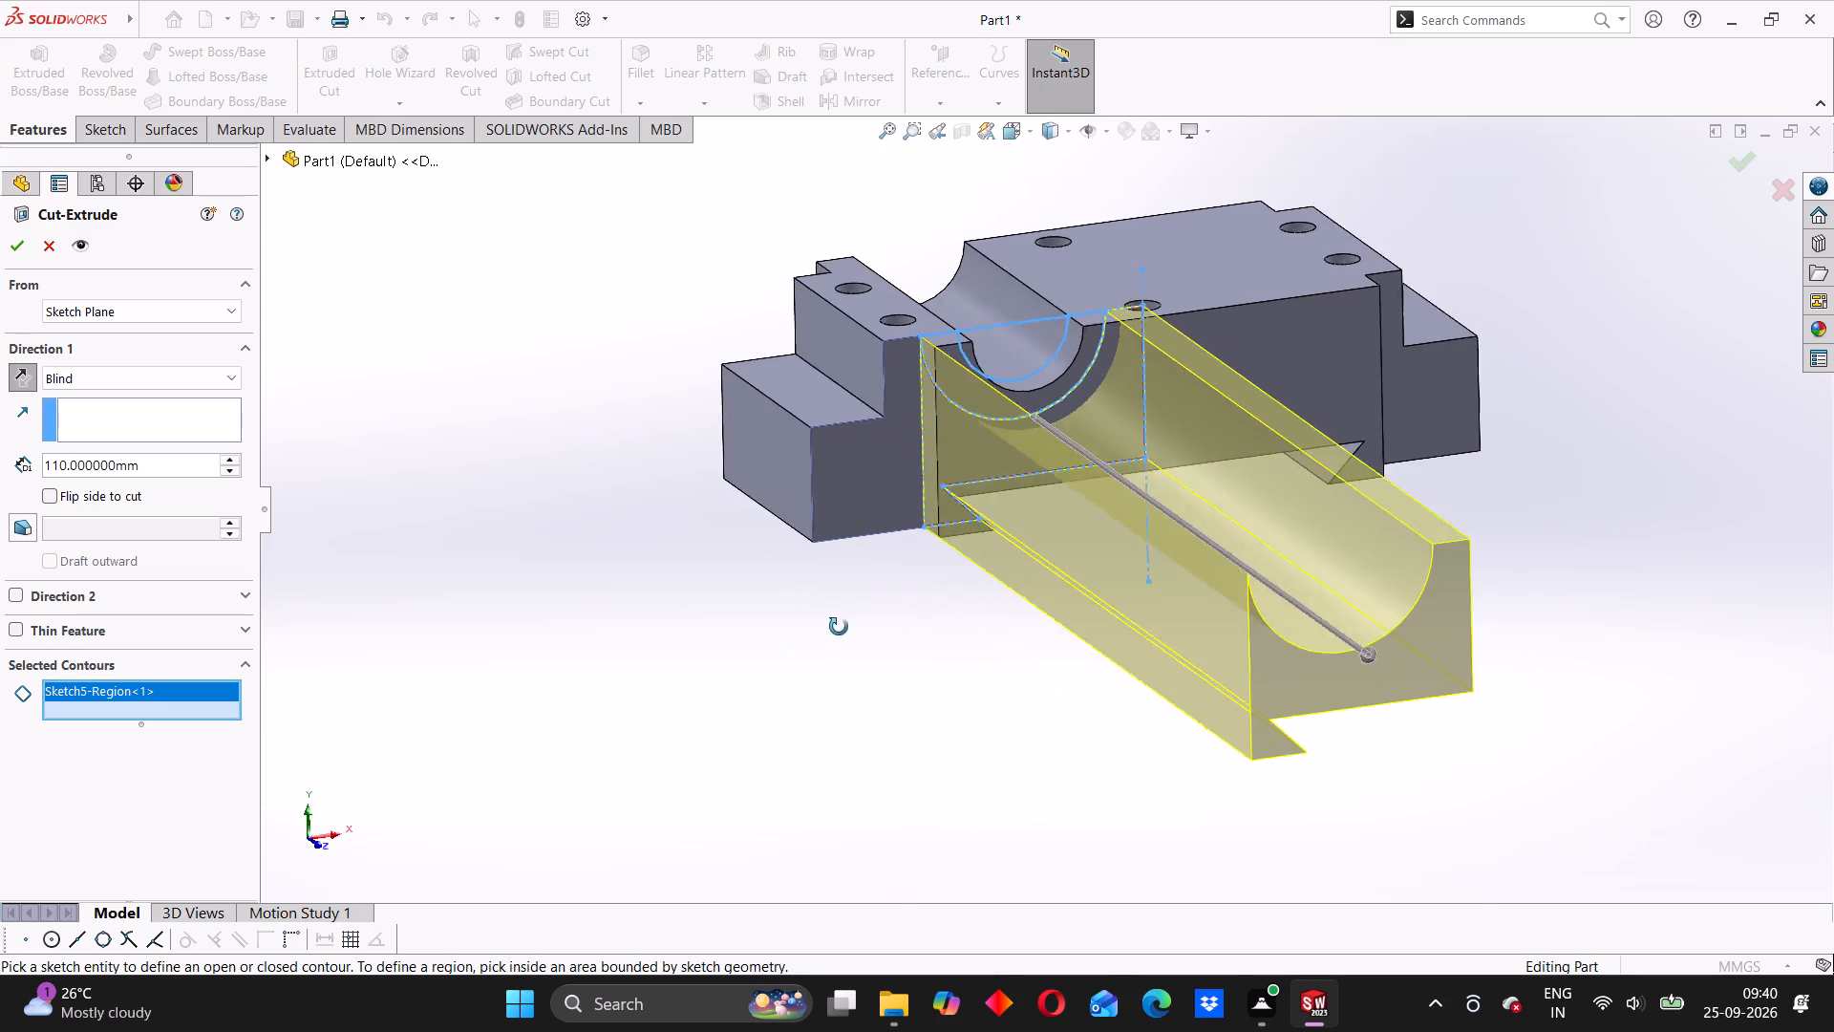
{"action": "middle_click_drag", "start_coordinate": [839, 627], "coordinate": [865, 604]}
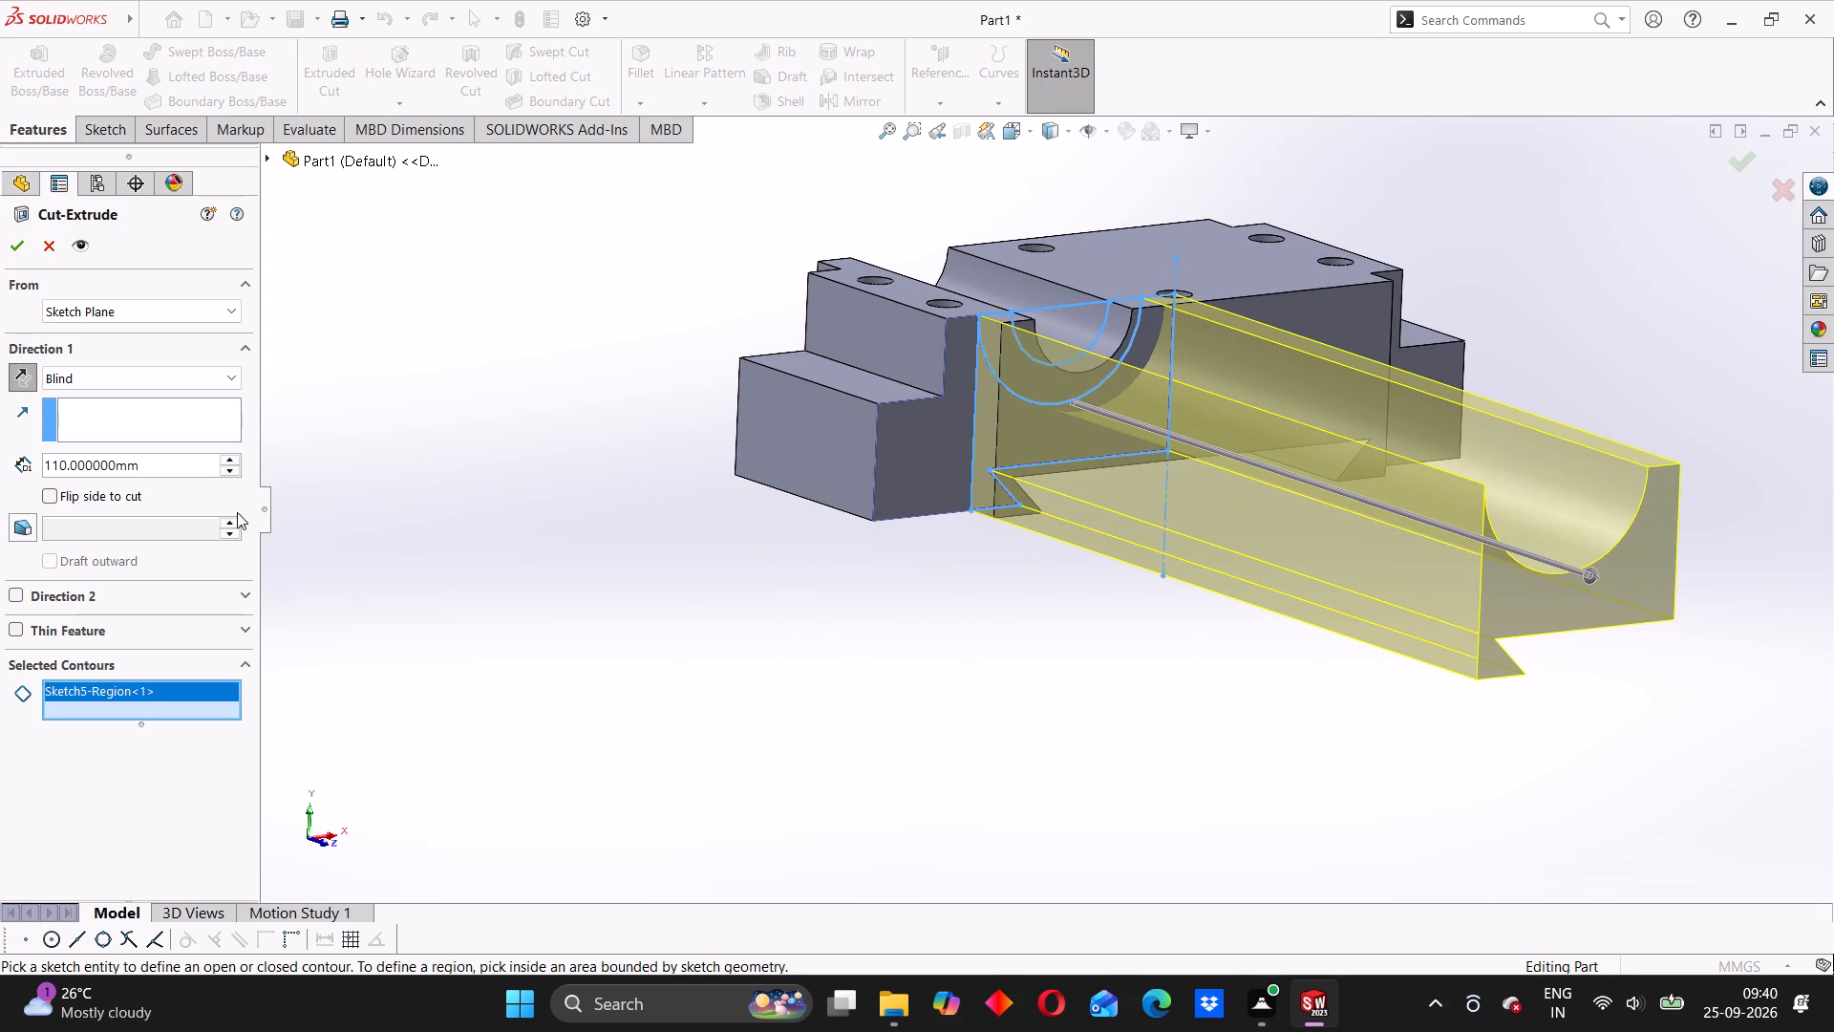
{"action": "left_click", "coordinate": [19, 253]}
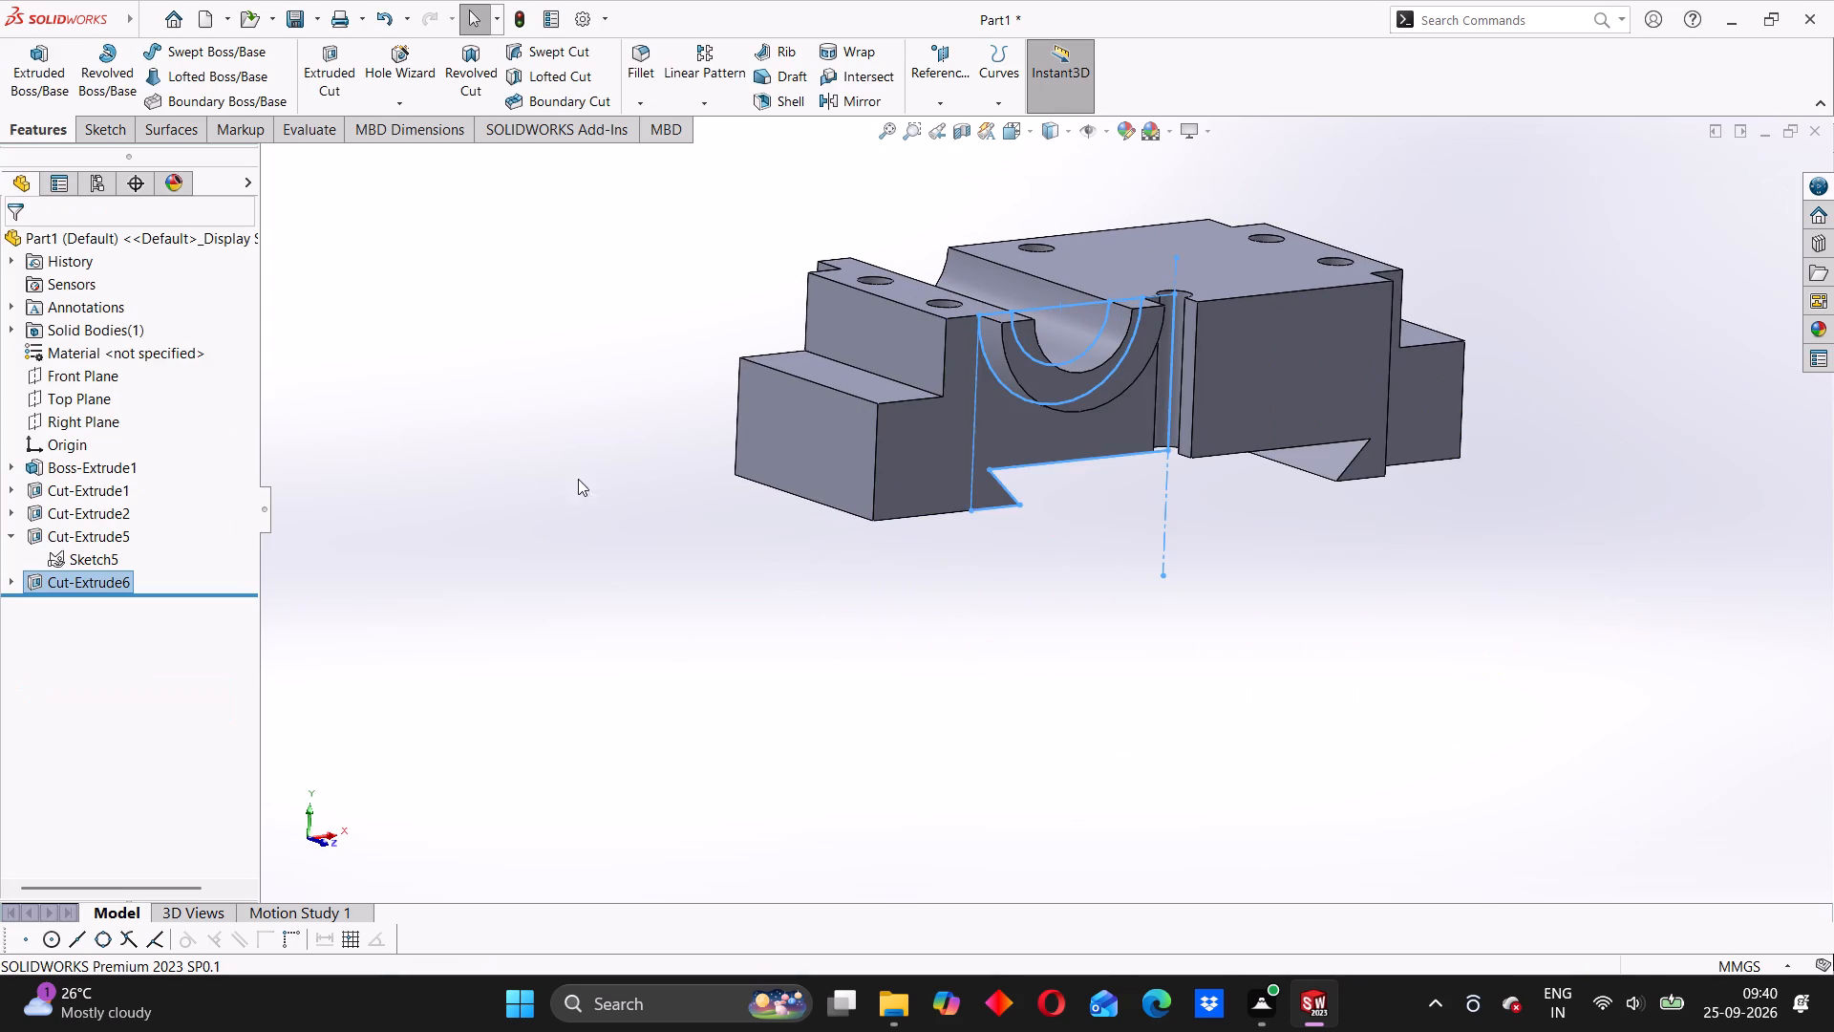
Examine the new cut around the semicircular groove, dovetail recess and nearby hole on the block's front.
{"action": "middle_click_drag", "start_coordinate": [1089, 556], "coordinate": [1050, 562]}
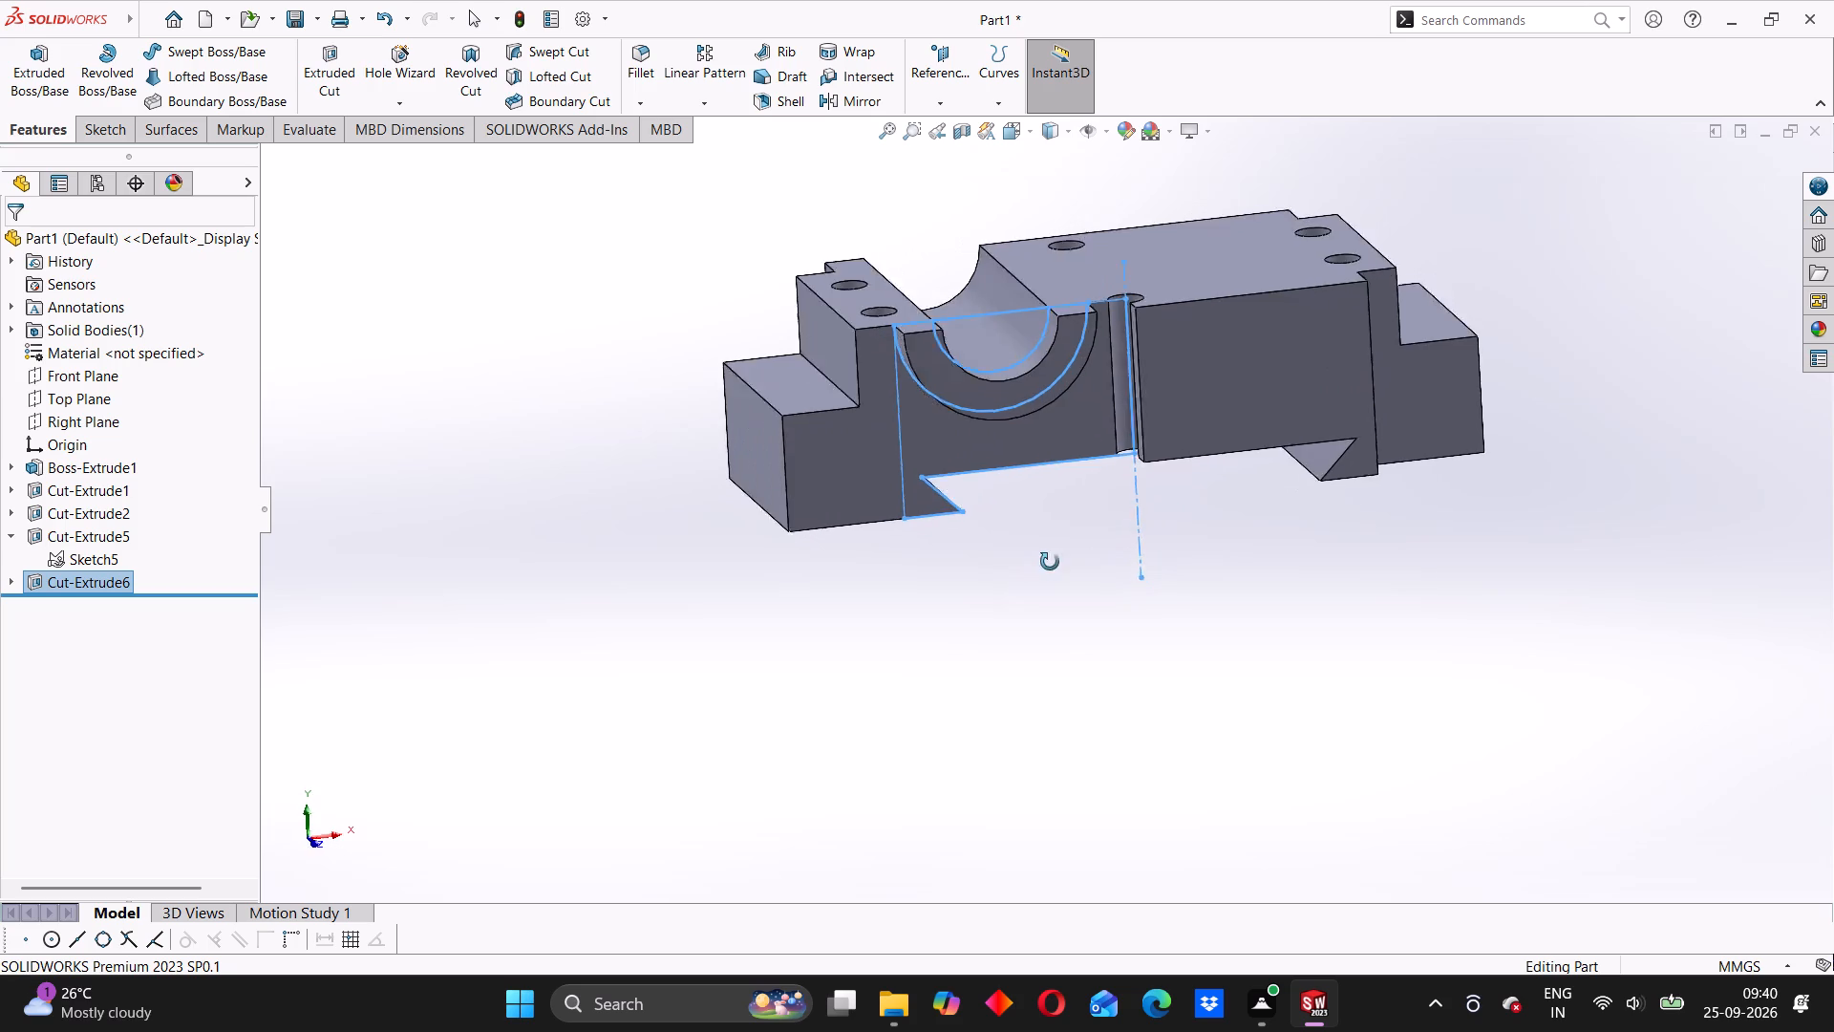
{"action": "middle_click_drag", "start_coordinate": [1050, 562], "coordinate": [1009, 502]}
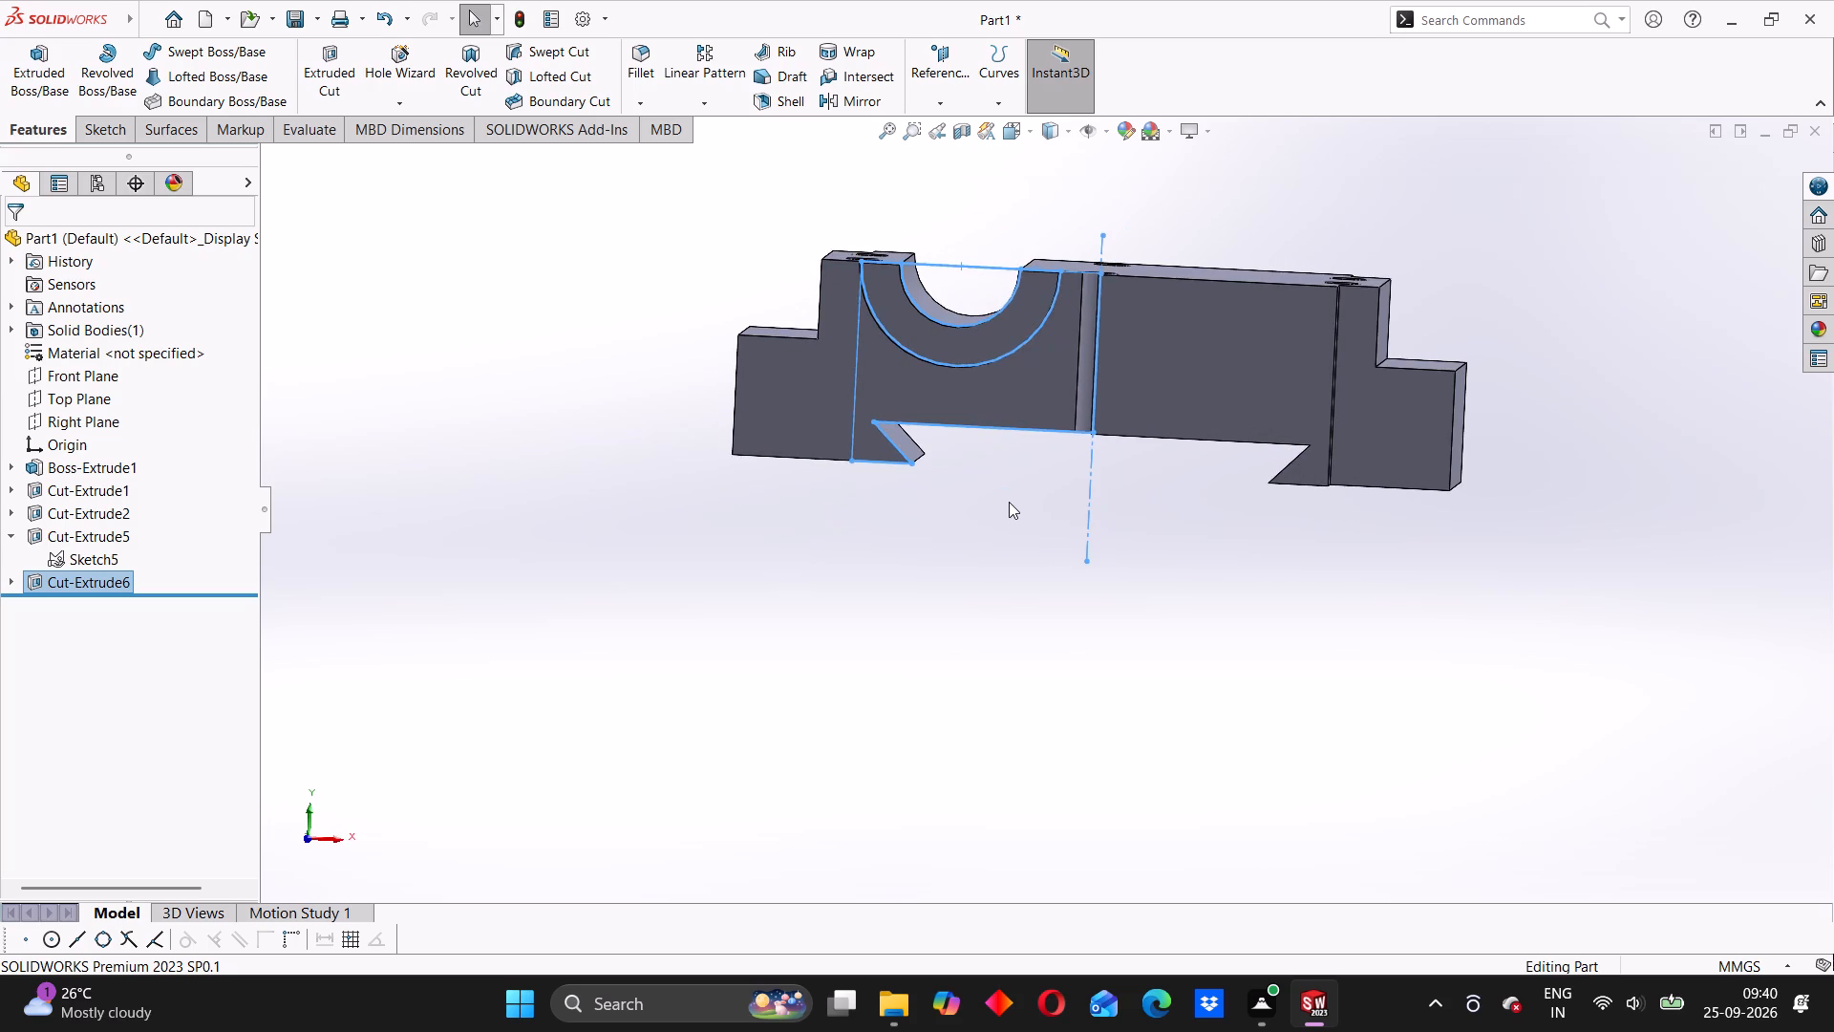
{"action": "scroll", "coordinate": [1009, 502], "scroll_direction": "down", "scroll_amount": 3}
{"action": "scroll", "coordinate": [1036, 487], "scroll_direction": "up", "scroll_amount": 2}
{"action": "middle_click_drag", "start_coordinate": [1017, 525], "coordinate": [1030, 577]}
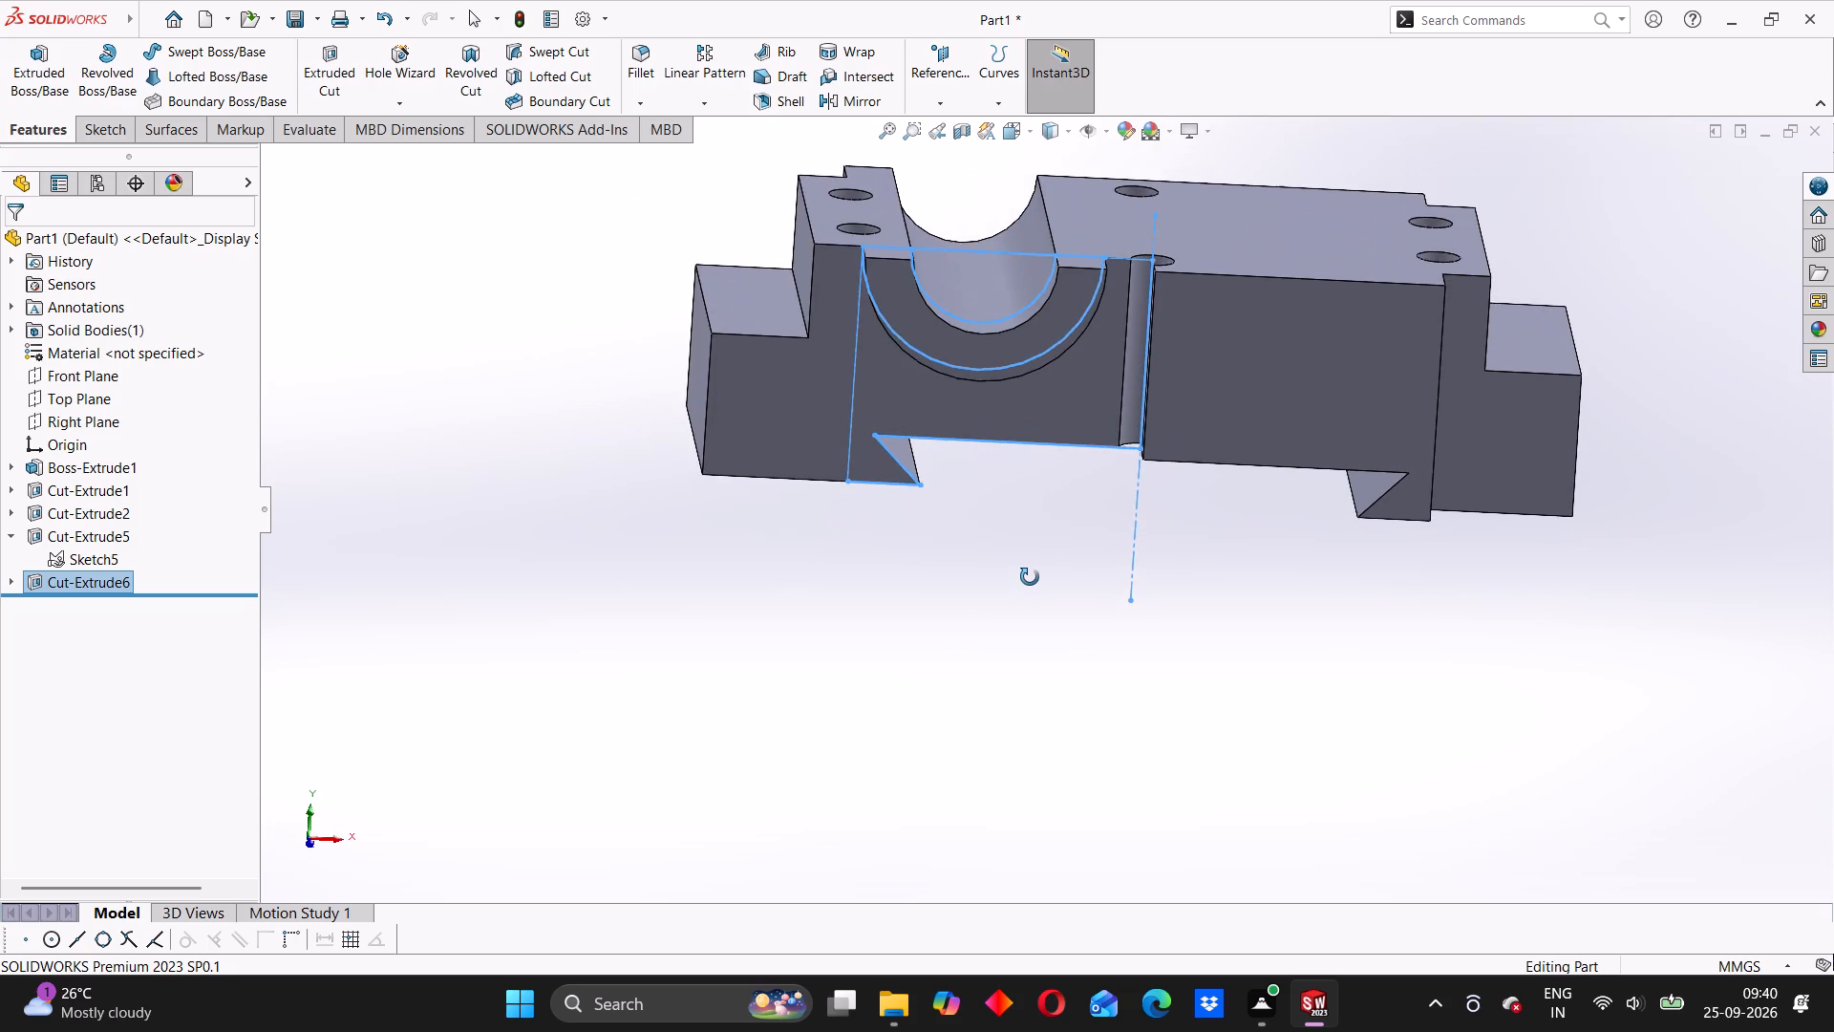
{"action": "middle_click_drag", "start_coordinate": [1030, 577], "coordinate": [1029, 559]}
{"action": "scroll", "coordinate": [1025, 543], "scroll_direction": "down", "scroll_amount": 1}
{"action": "scroll", "coordinate": [1025, 543], "scroll_direction": "up", "scroll_amount": 1}
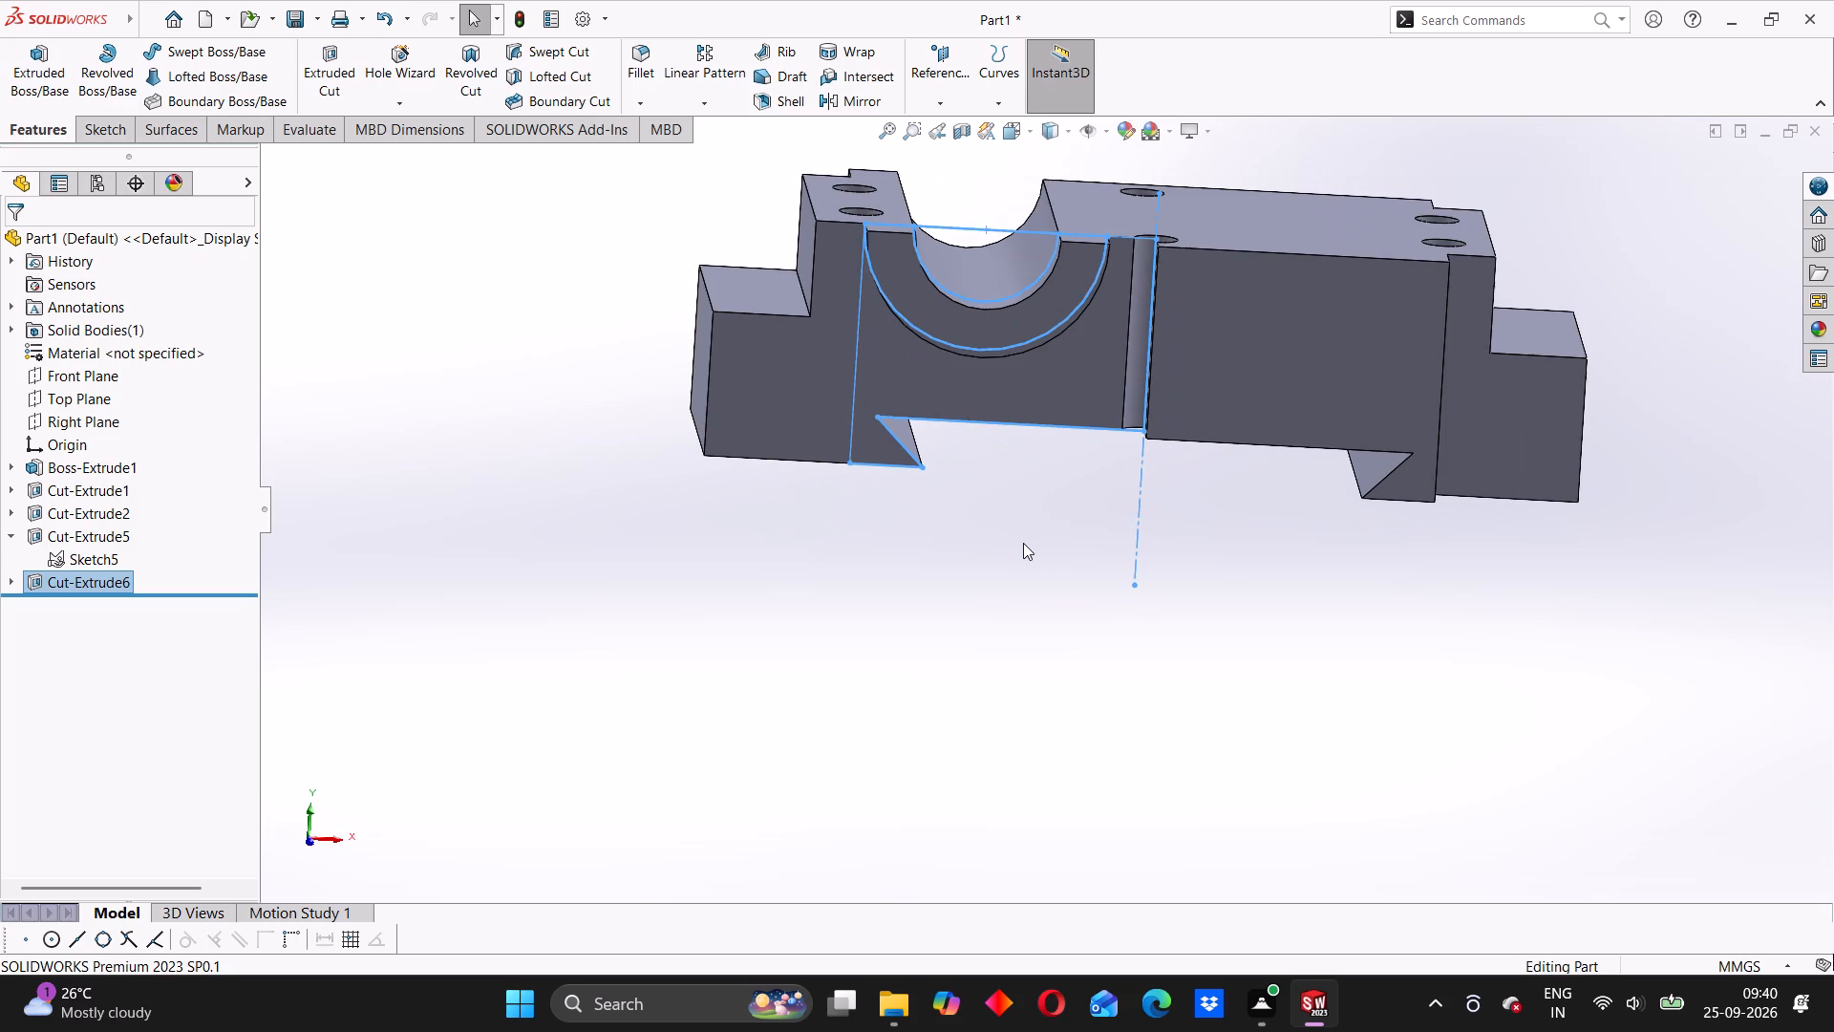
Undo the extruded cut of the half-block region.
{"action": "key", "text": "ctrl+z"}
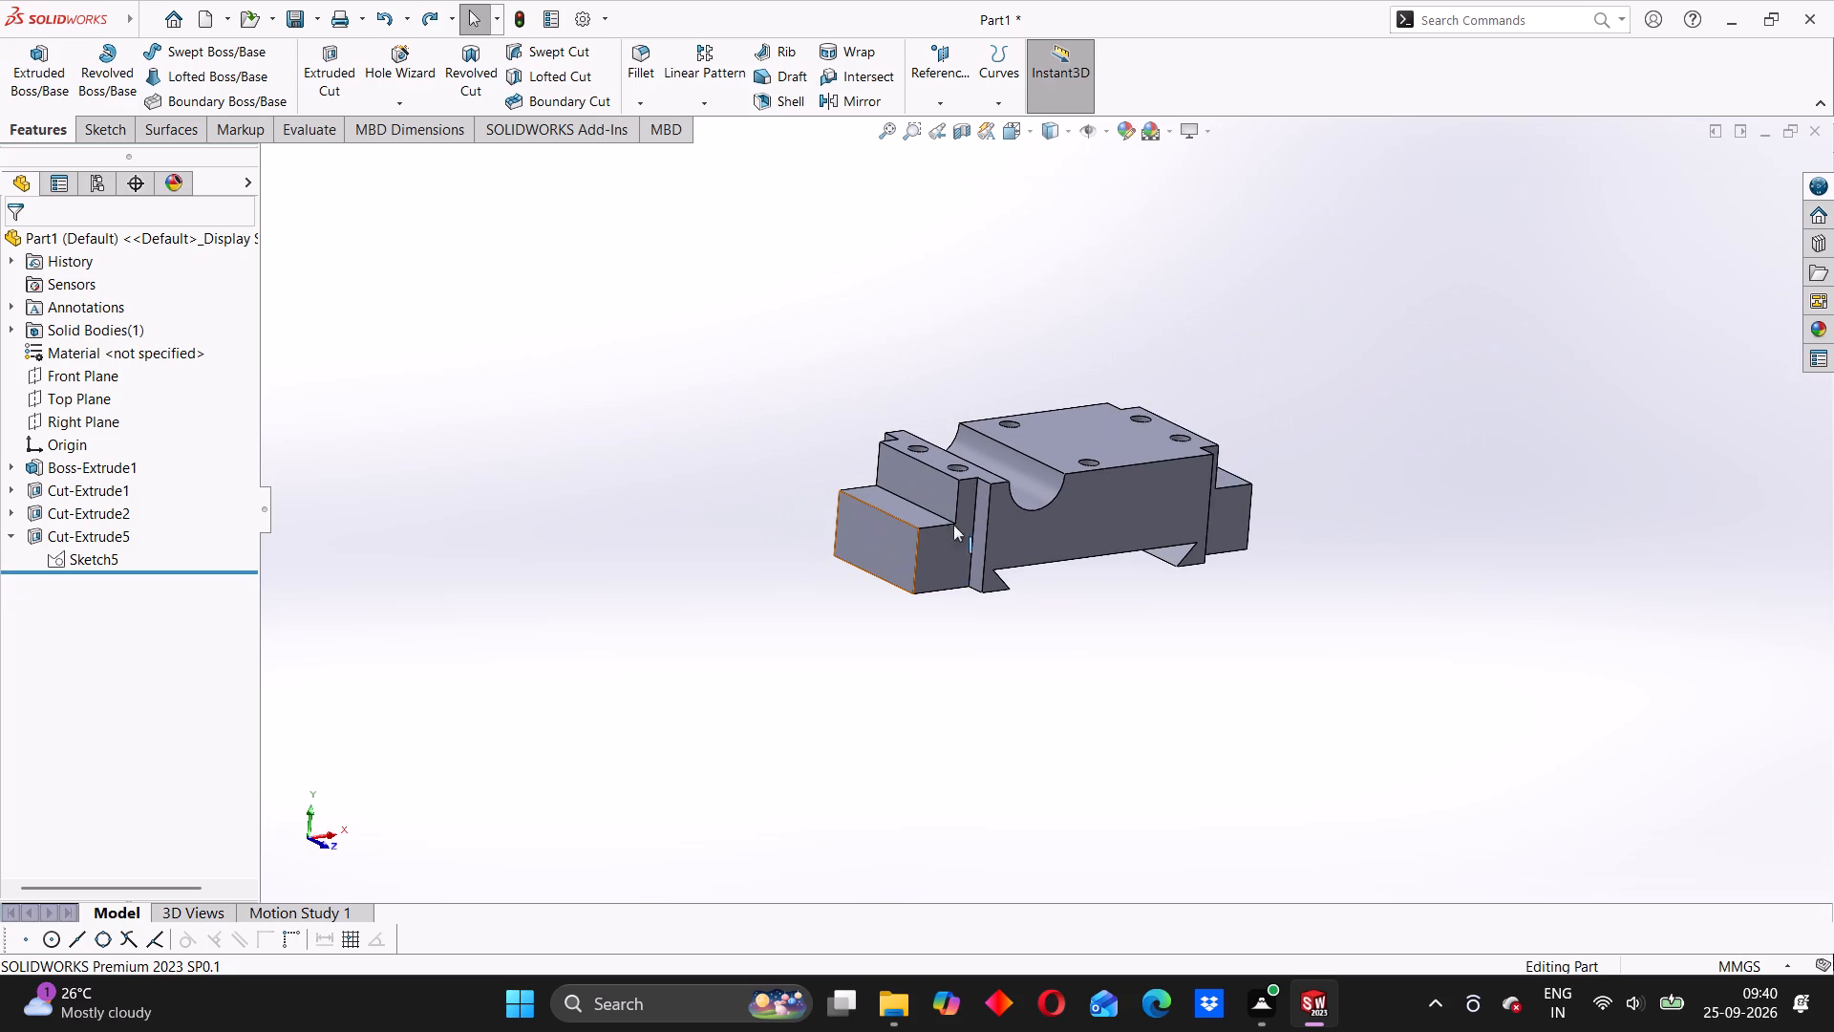
Reopen the groove sketch and draw a 7.5 mm vertical line up from the recess's upper edge, joined horizontally to the outer semicircle's lowest point.
{"action": "left_click", "coordinate": [93, 553]}
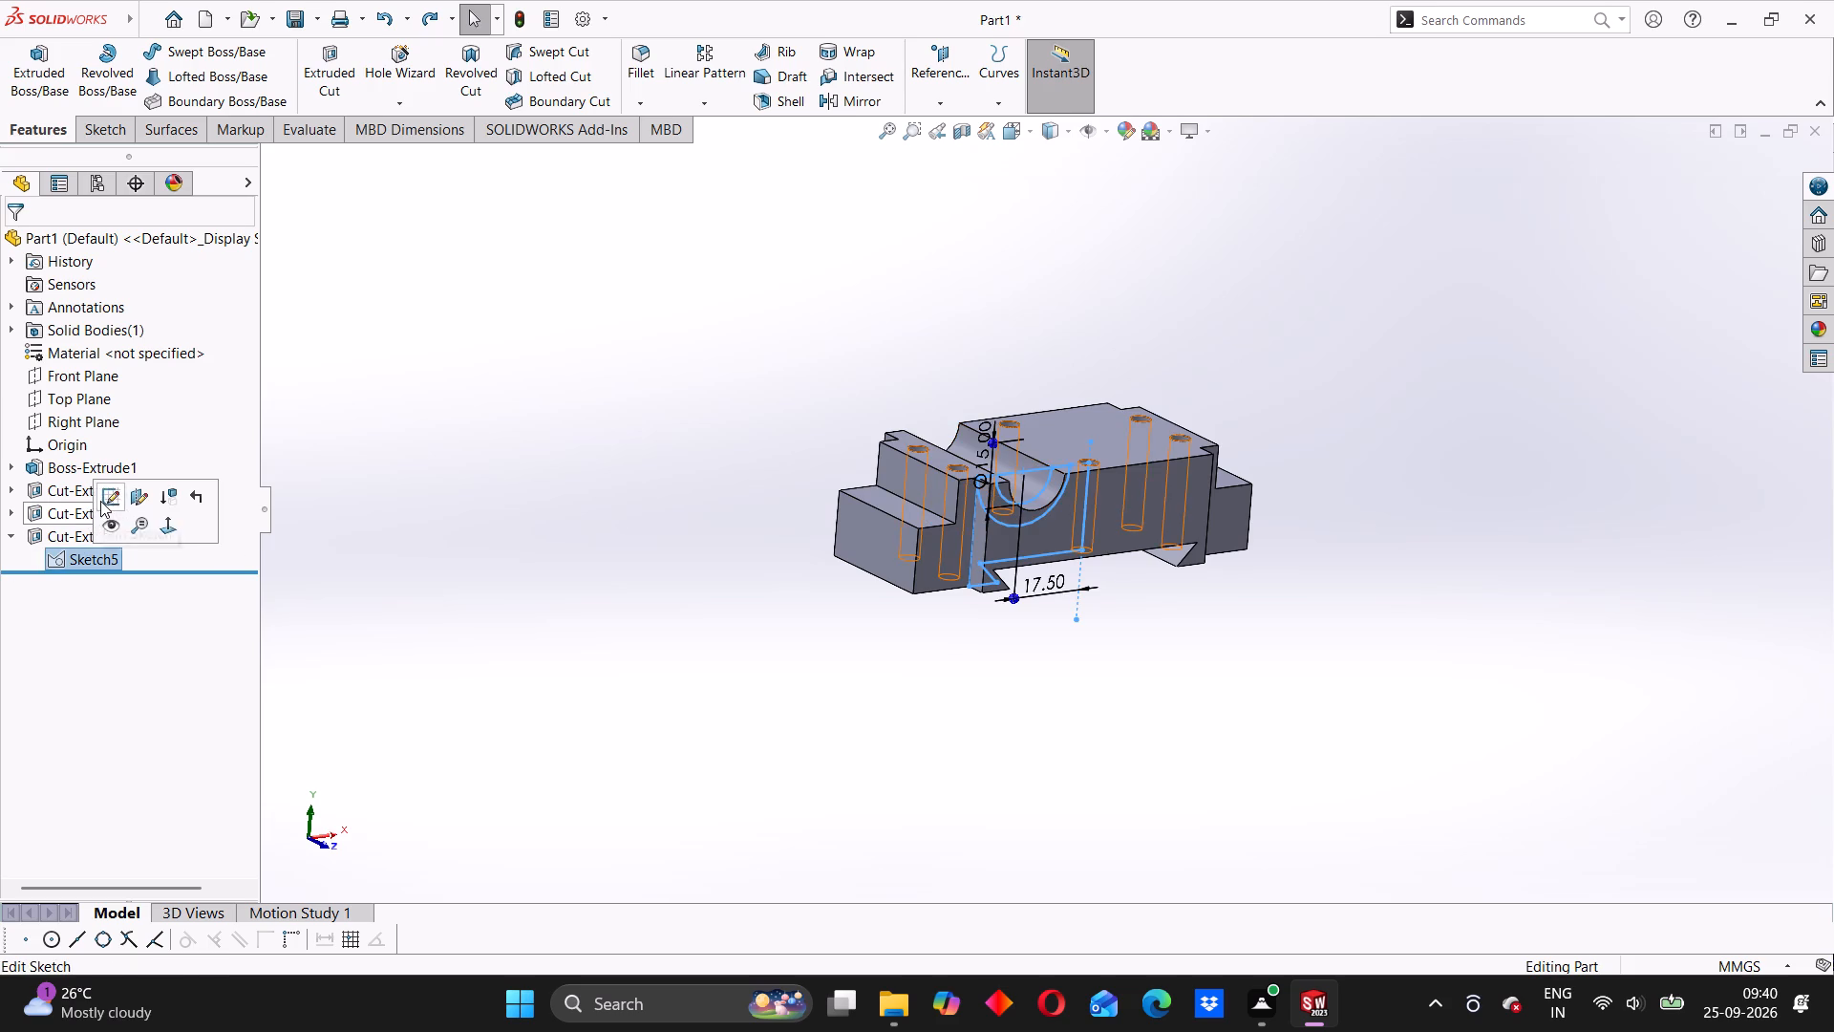
{"action": "left_click", "coordinate": [103, 501]}
{"action": "scroll", "coordinate": [1010, 492], "scroll_direction": "down", "scroll_amount": 1}
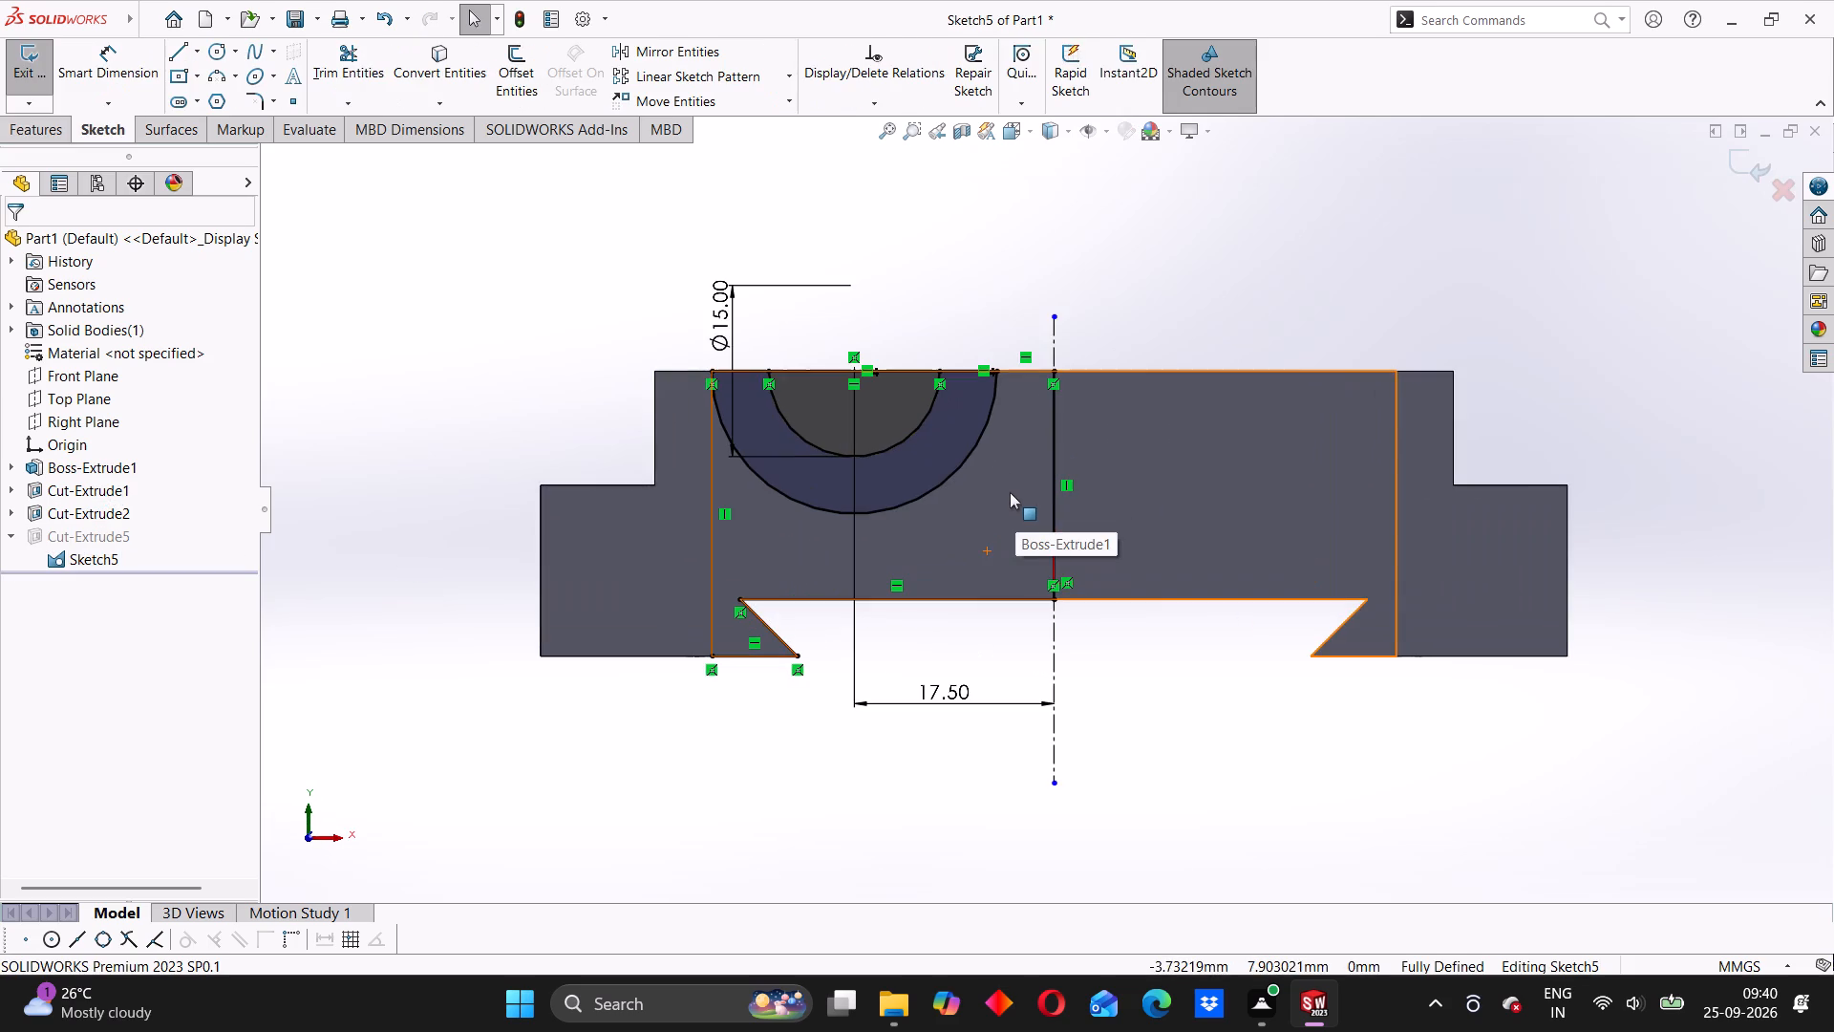
{"action": "scroll", "coordinate": [1008, 490], "scroll_direction": "down", "scroll_amount": 3}
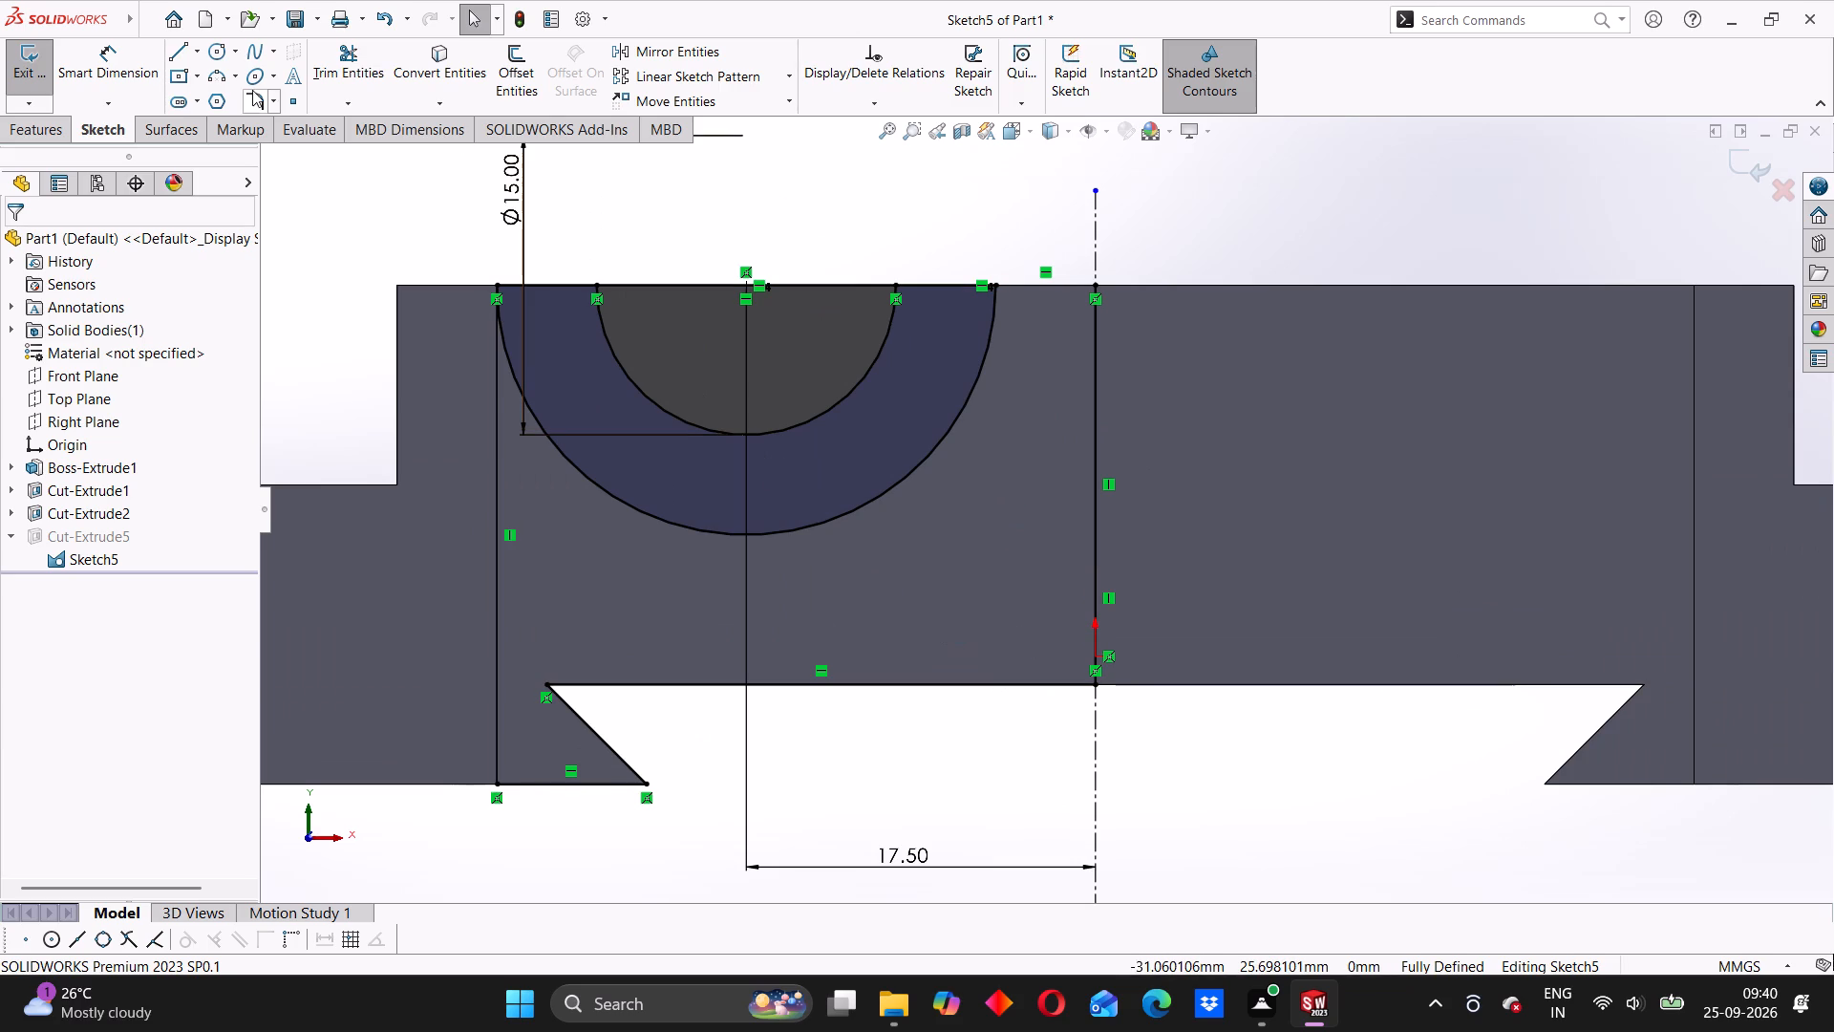
{"action": "left_click", "coordinate": [181, 58]}
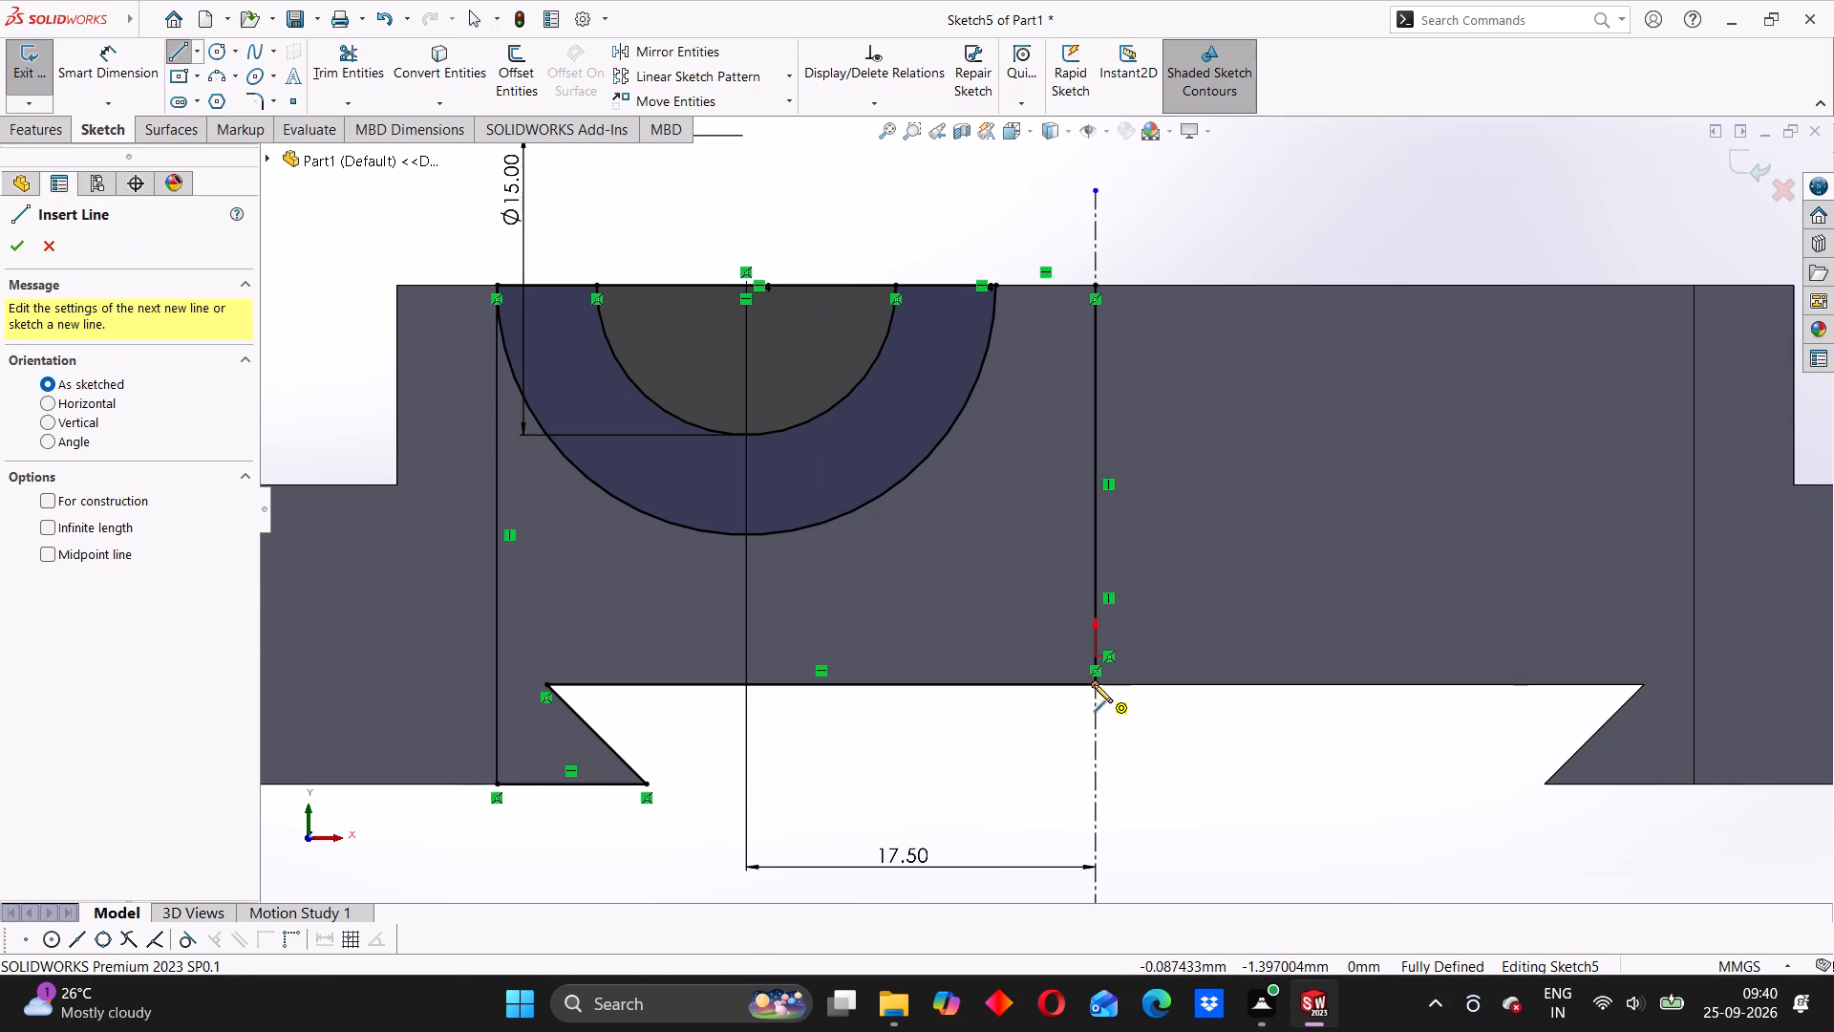
{"action": "left_click", "coordinate": [1003, 684]}
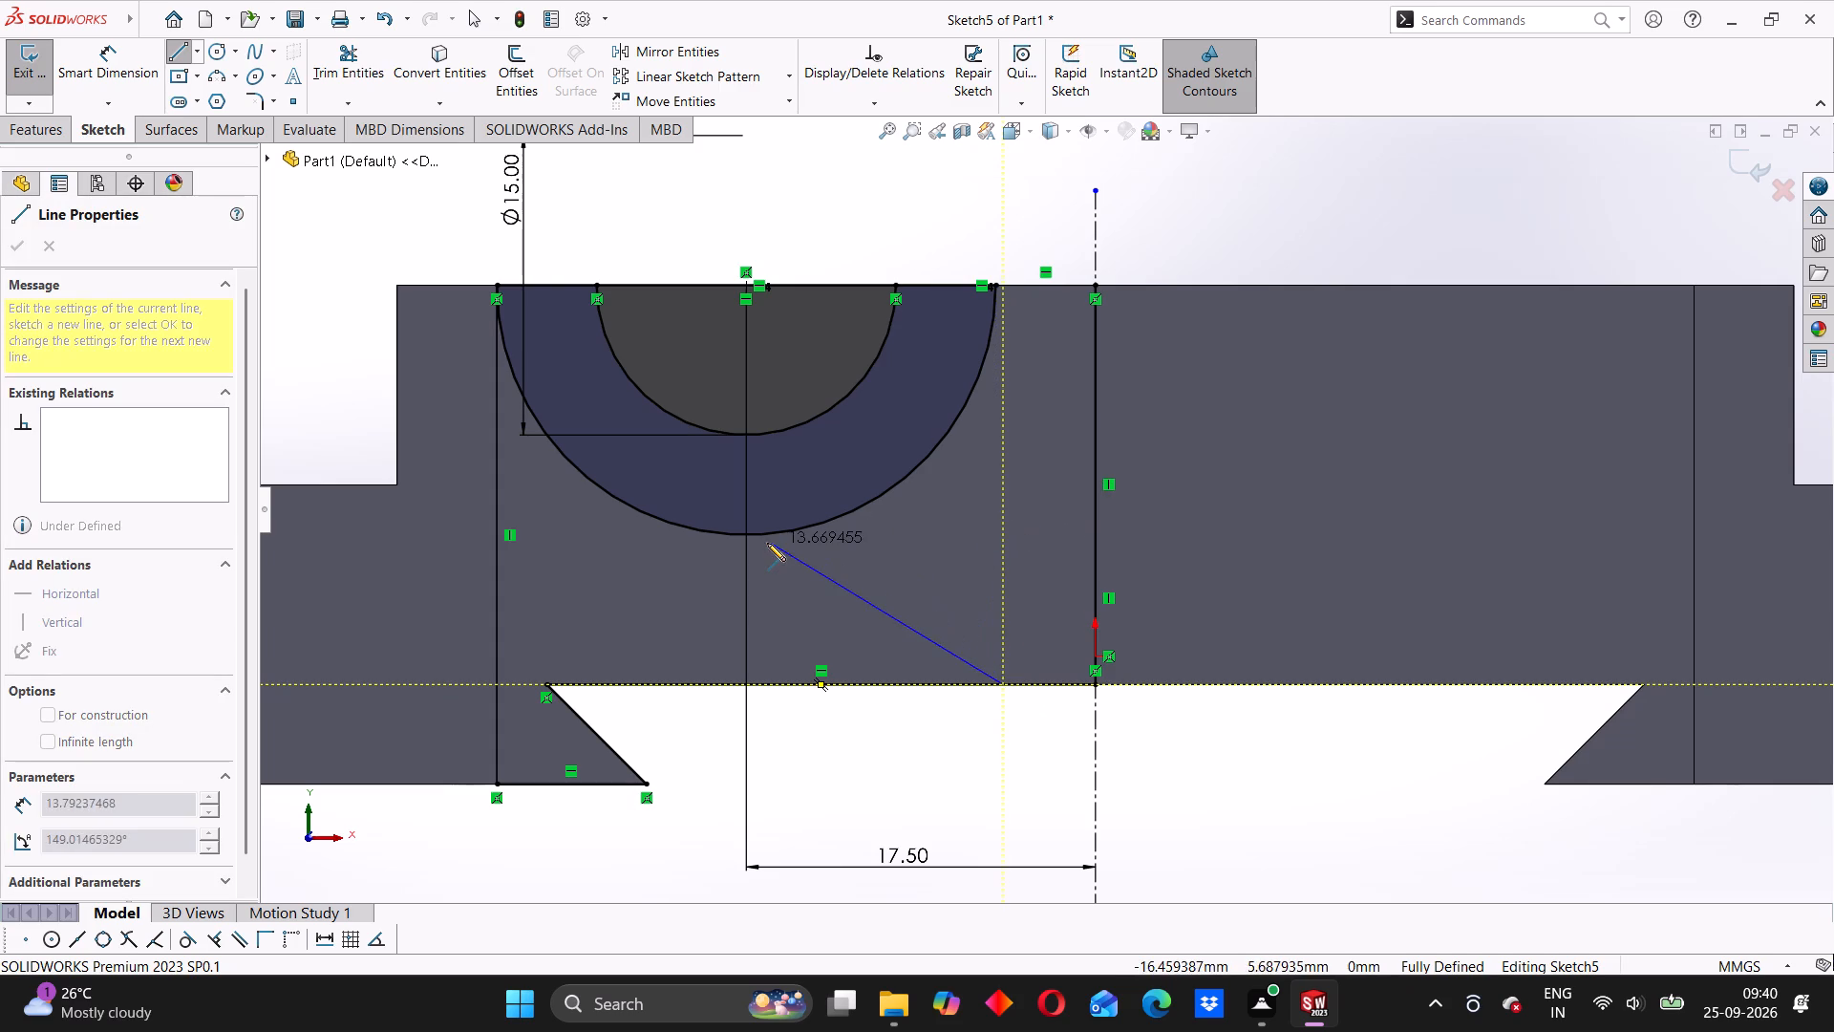
{"action": "left_click", "coordinate": [1001, 535]}
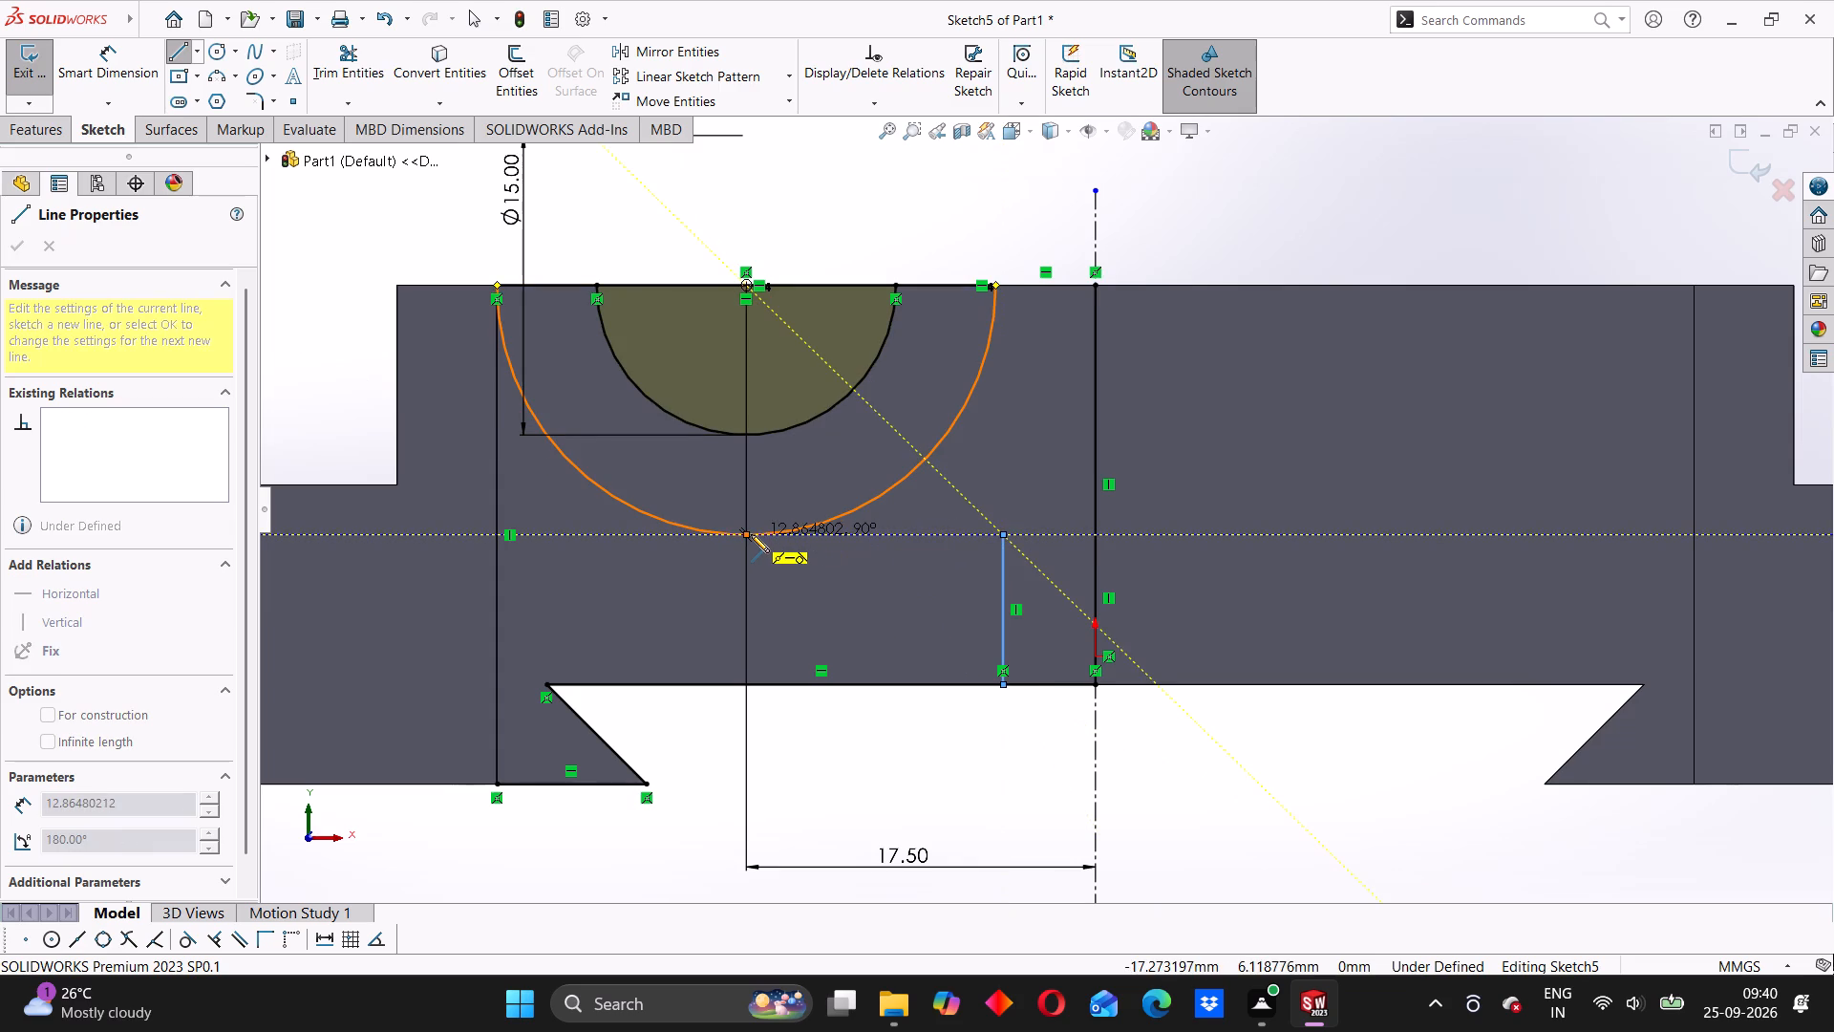
{"action": "left_click", "coordinate": [751, 534]}
{"action": "right_click", "coordinate": [1201, 249]}
{"action": "left_click", "coordinate": [1218, 266]}
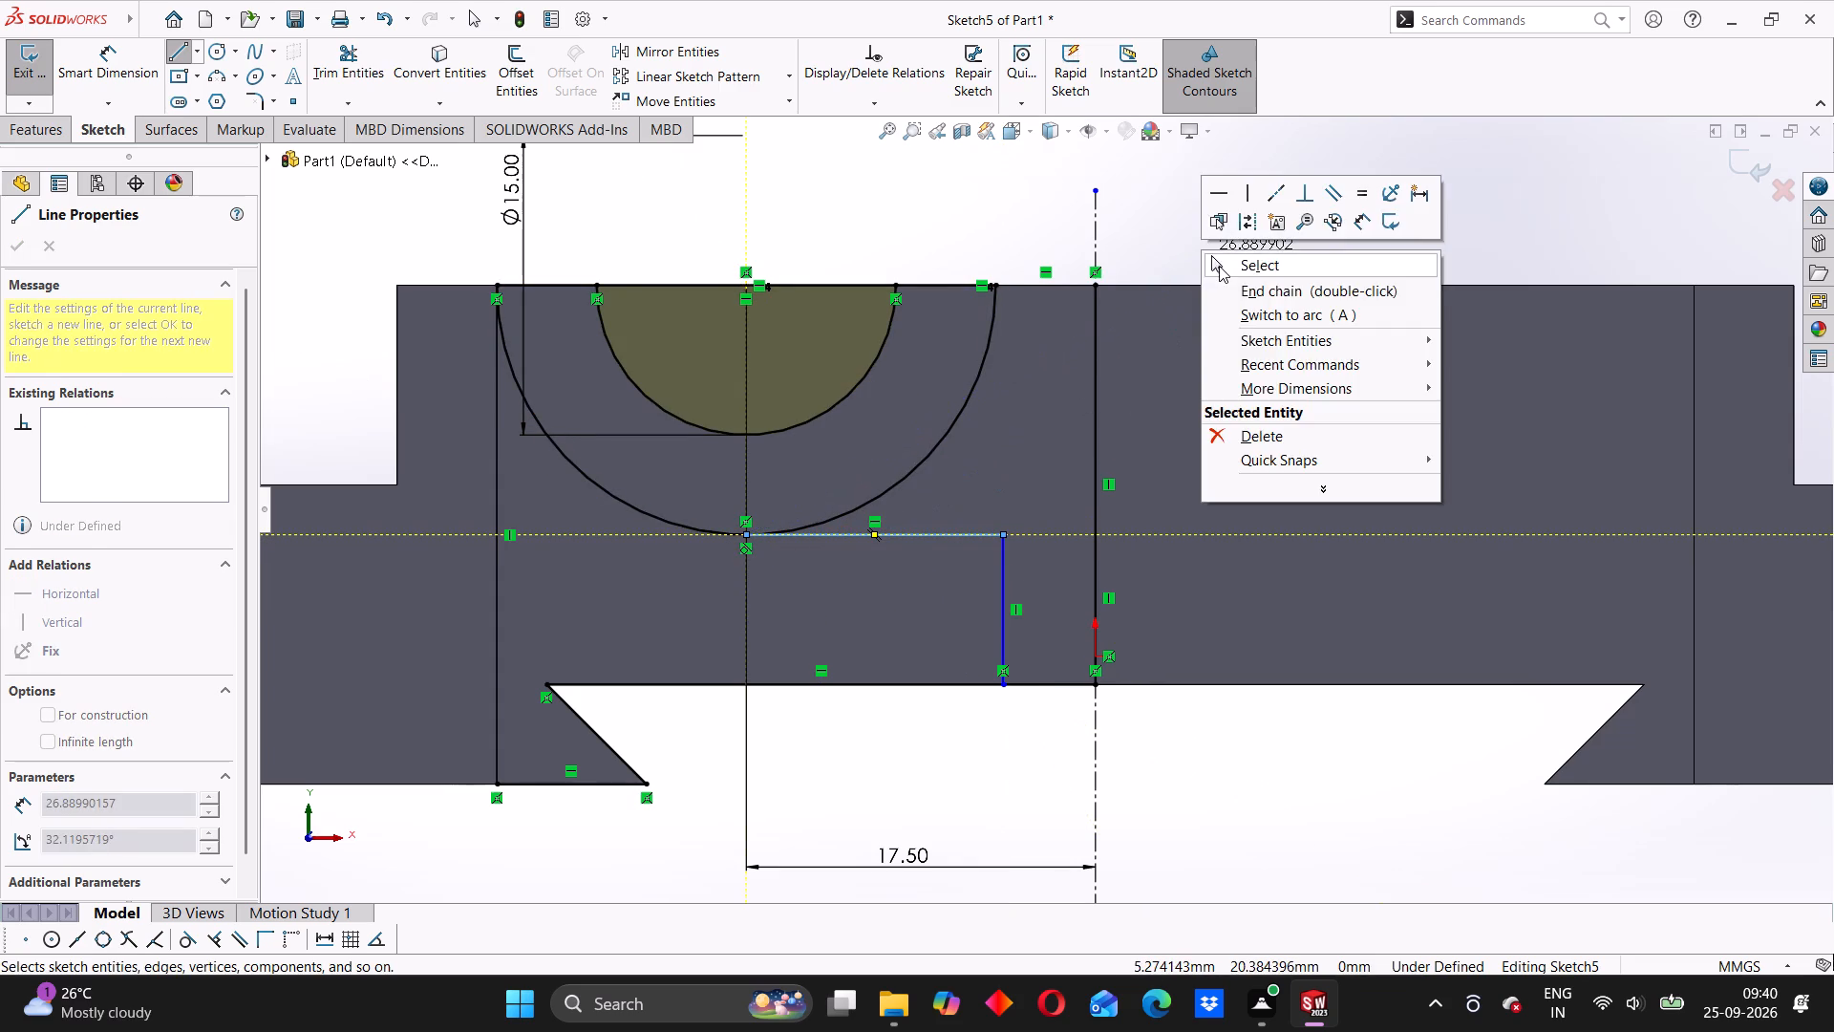
Delete the 20 mm vertical line on the centerline and trim the recess's upper line beyond the short vertical line.
{"action": "left_click", "coordinate": [1095, 405]}
{"action": "key", "text": "Delete"}
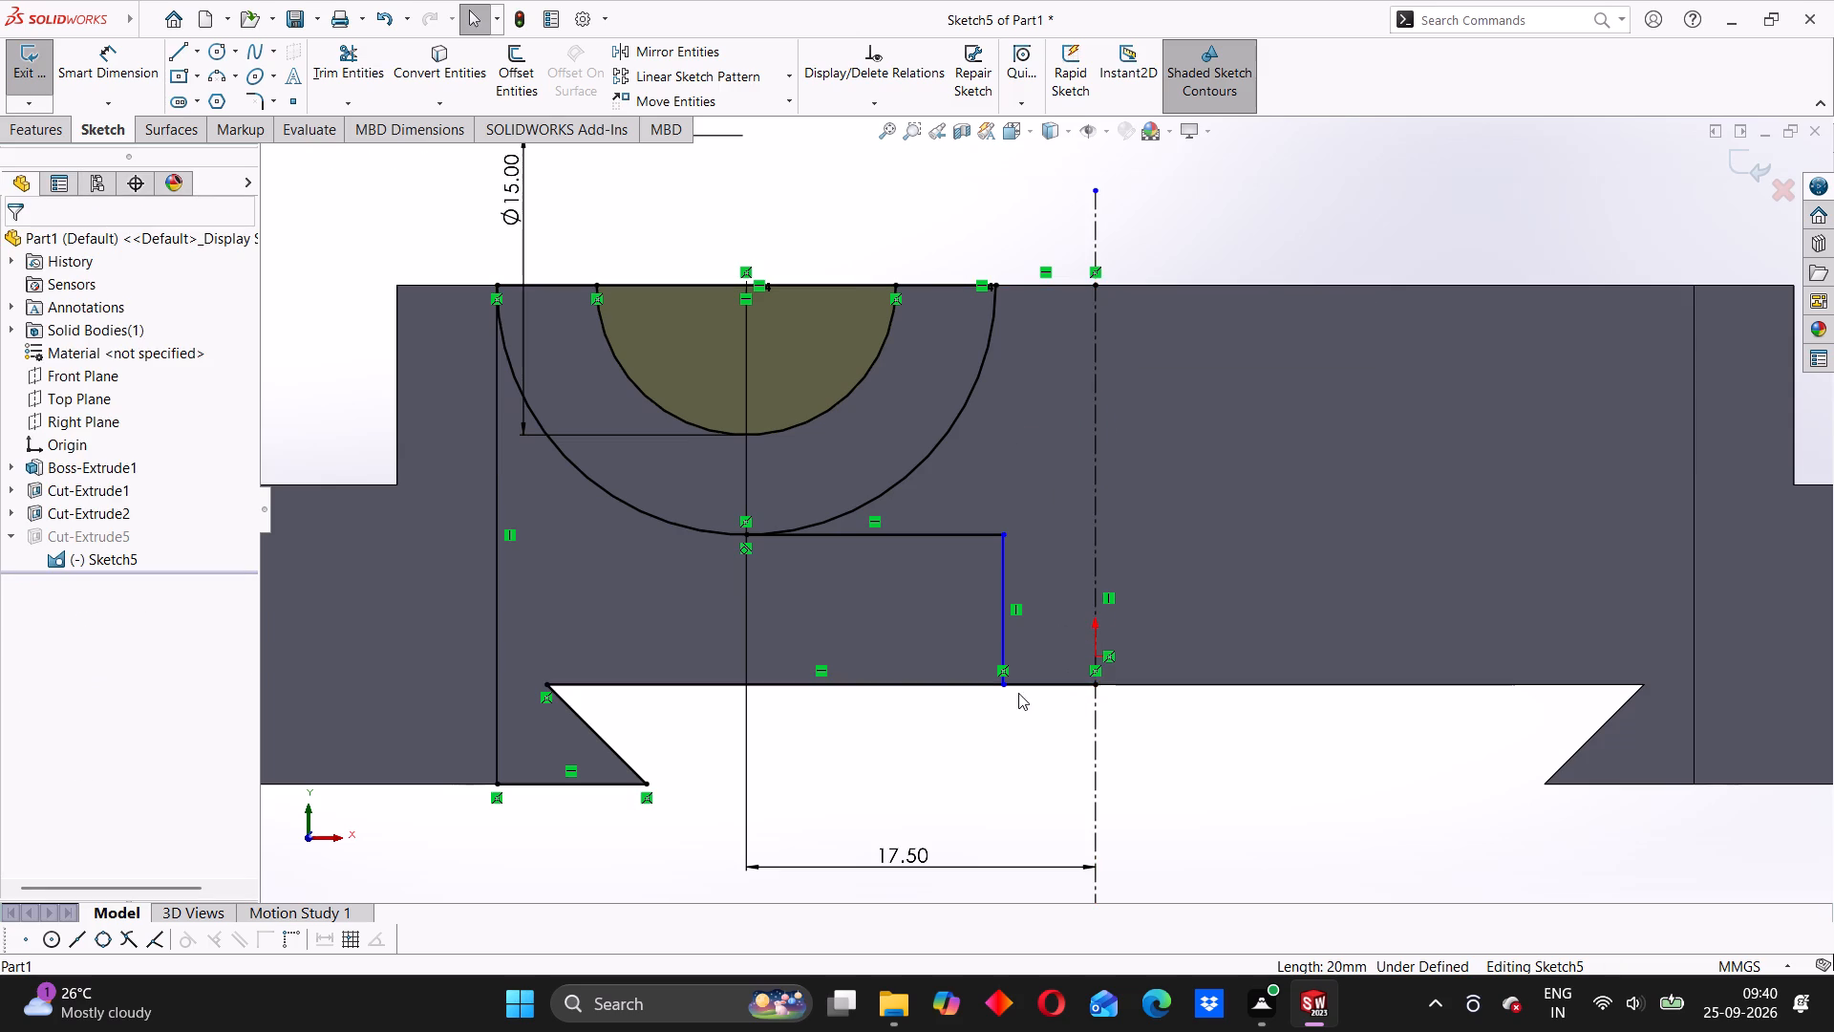
{"action": "left_click", "coordinate": [355, 58]}
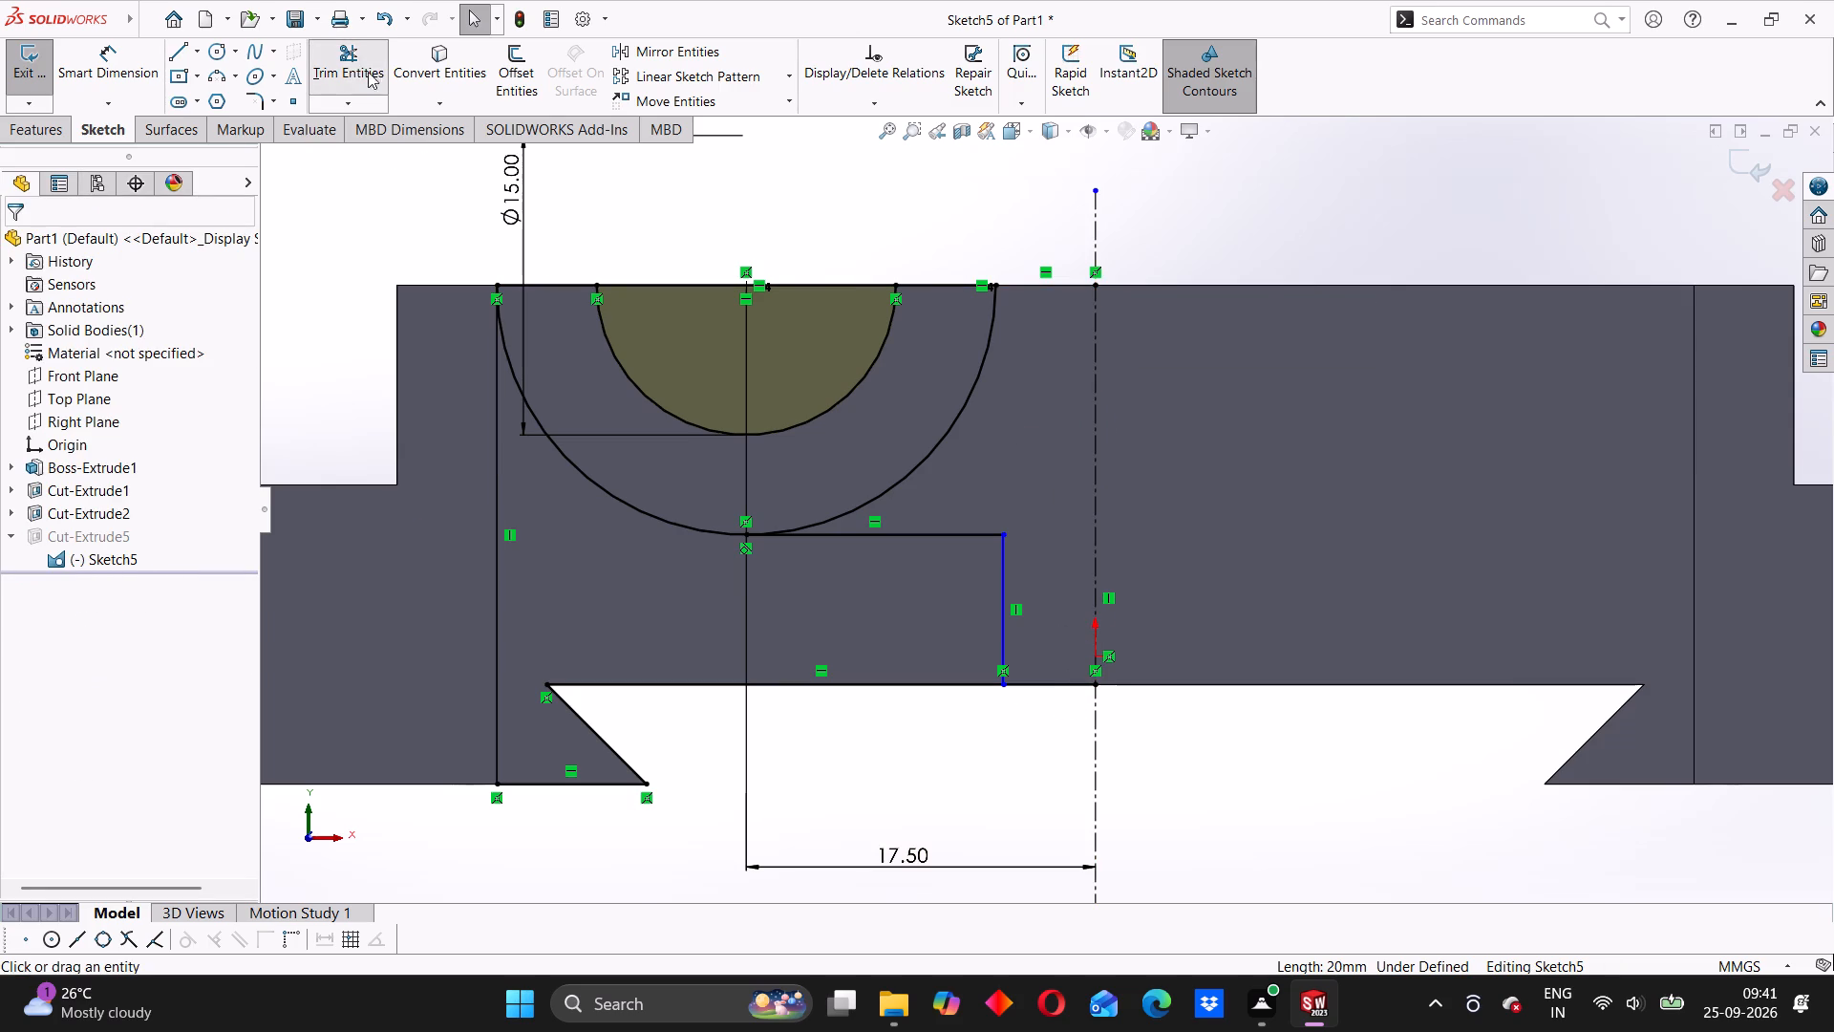
{"action": "left_click", "coordinate": [1049, 680]}
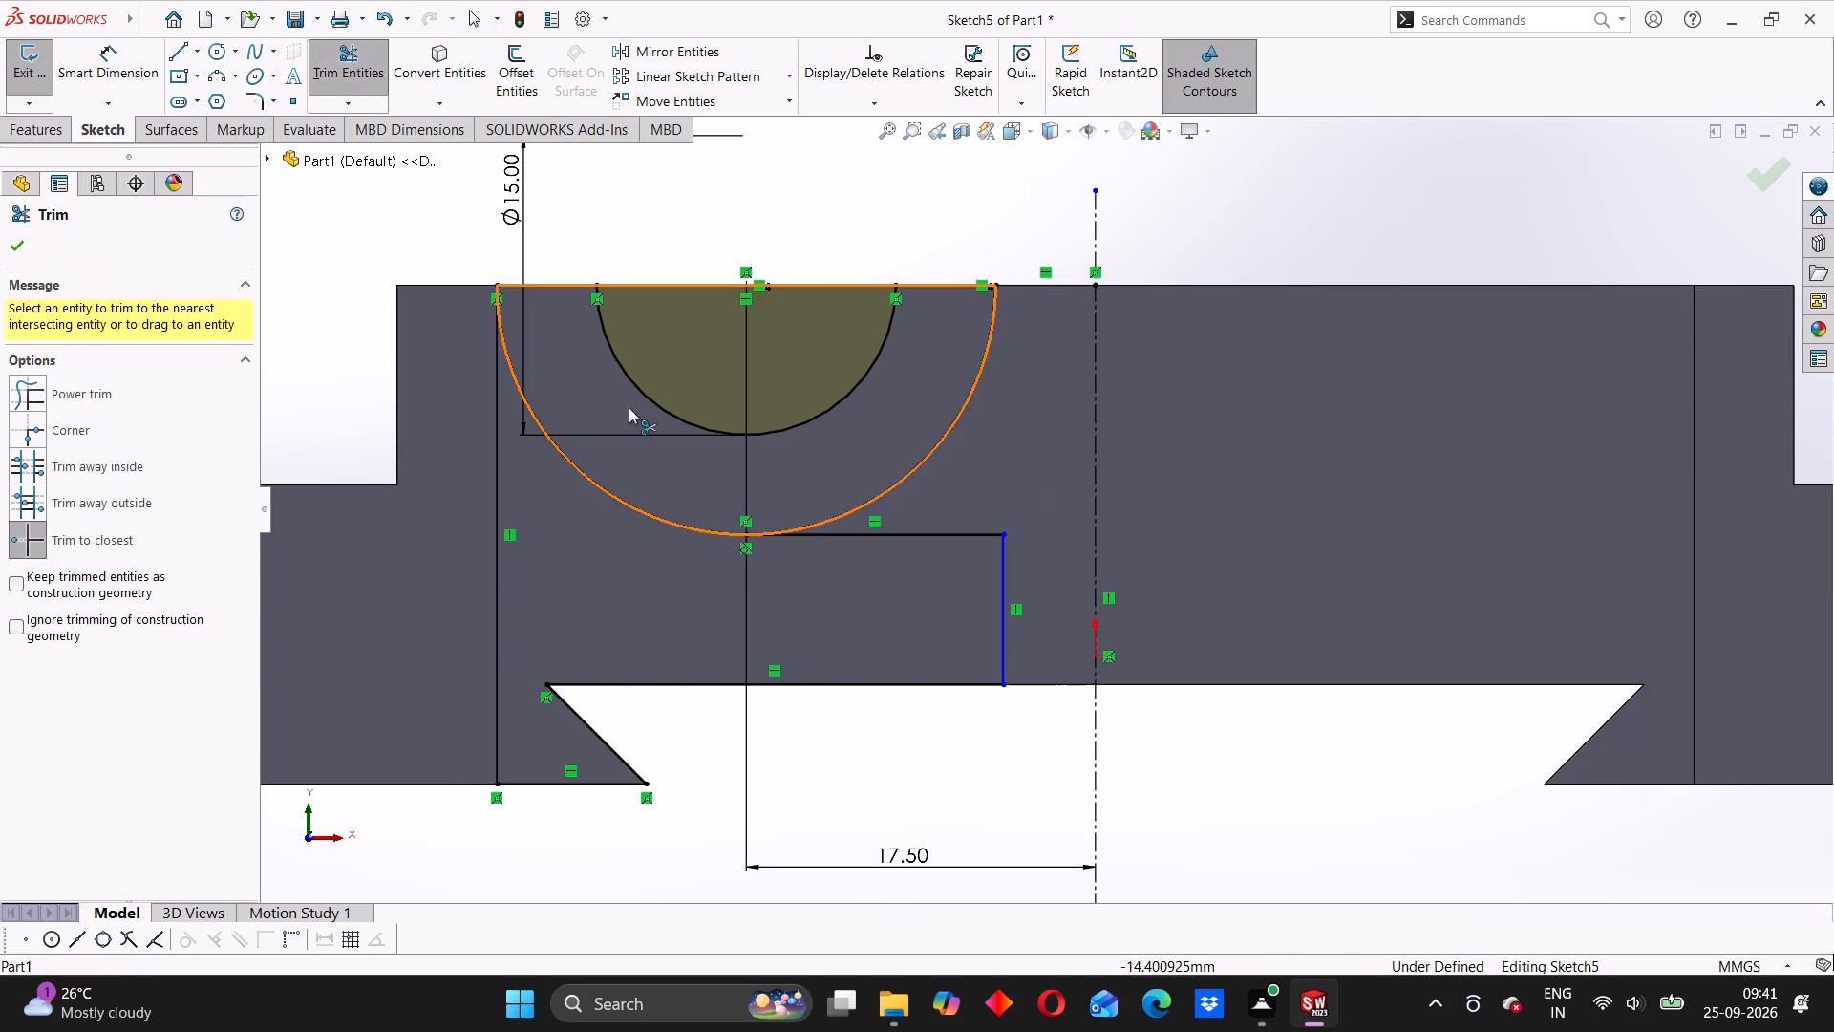
Dimension the short vertical line's distance from the vertical centerline as 7.5 mm.
{"action": "left_click", "coordinate": [111, 46]}
{"action": "left_click", "coordinate": [1007, 582]}
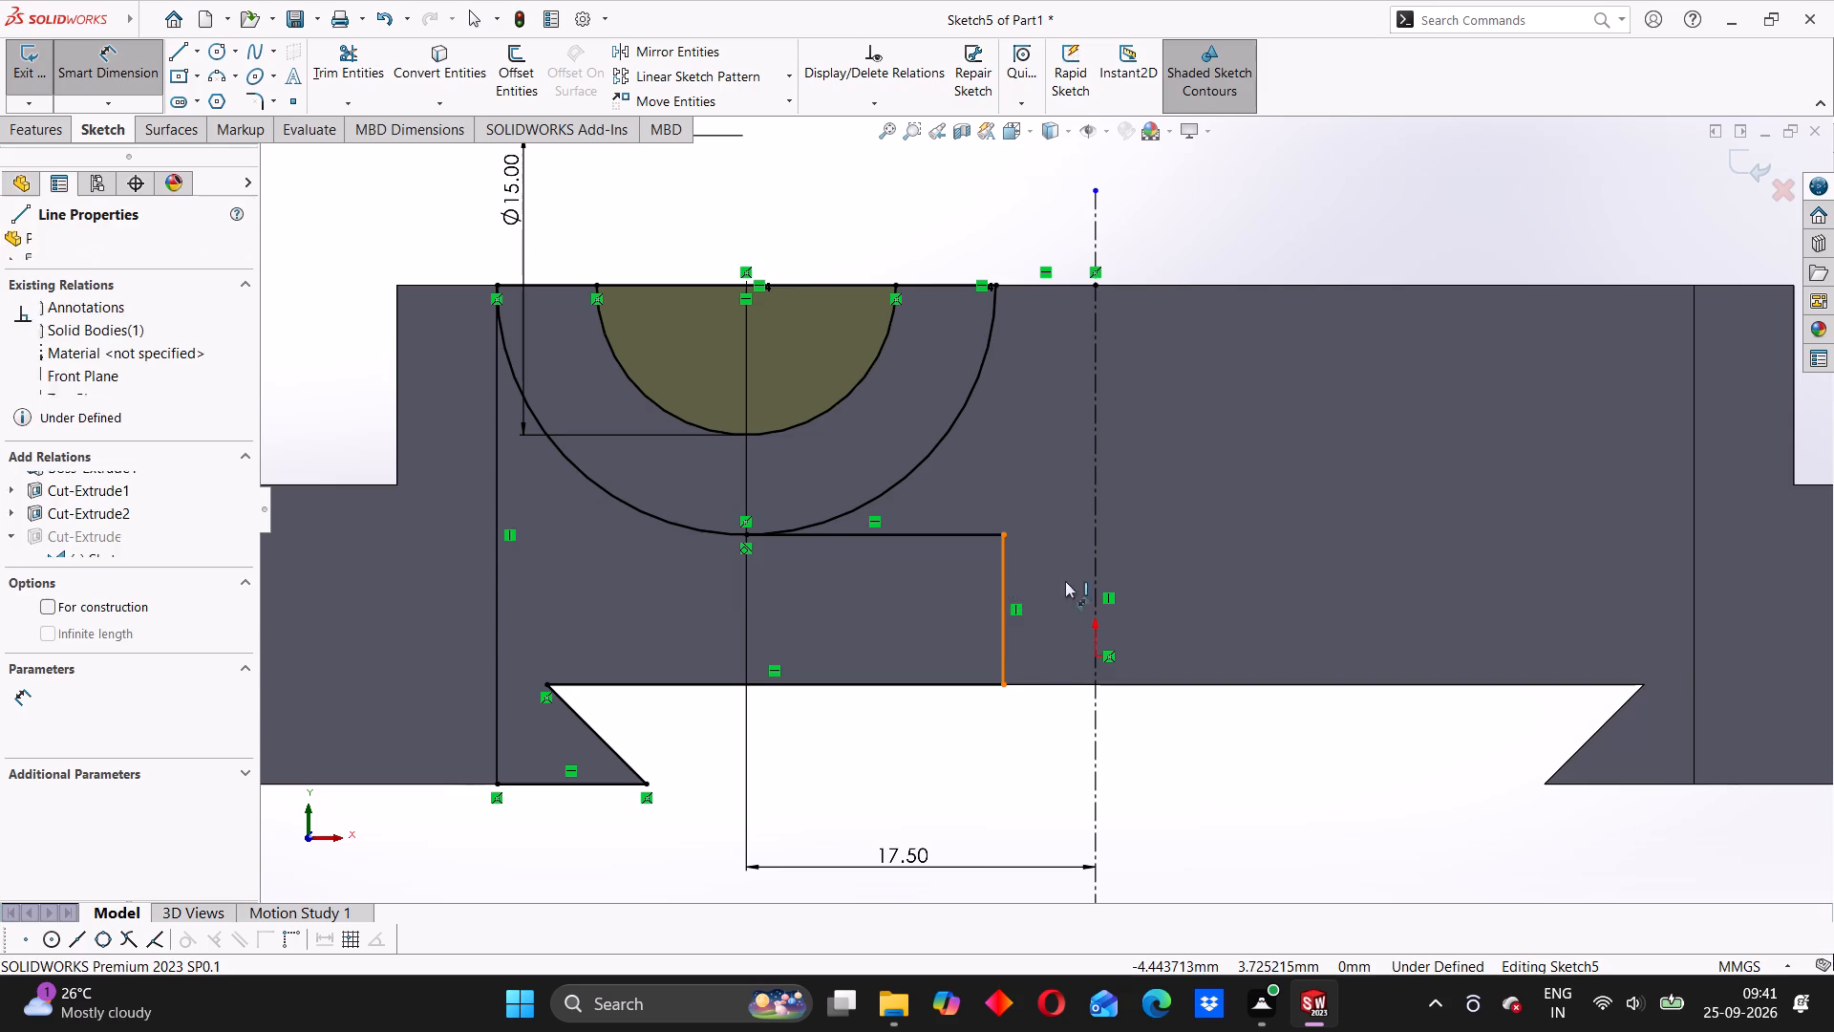
{"action": "left_click", "coordinate": [1096, 571]}
{"action": "left_click", "coordinate": [1044, 730]}
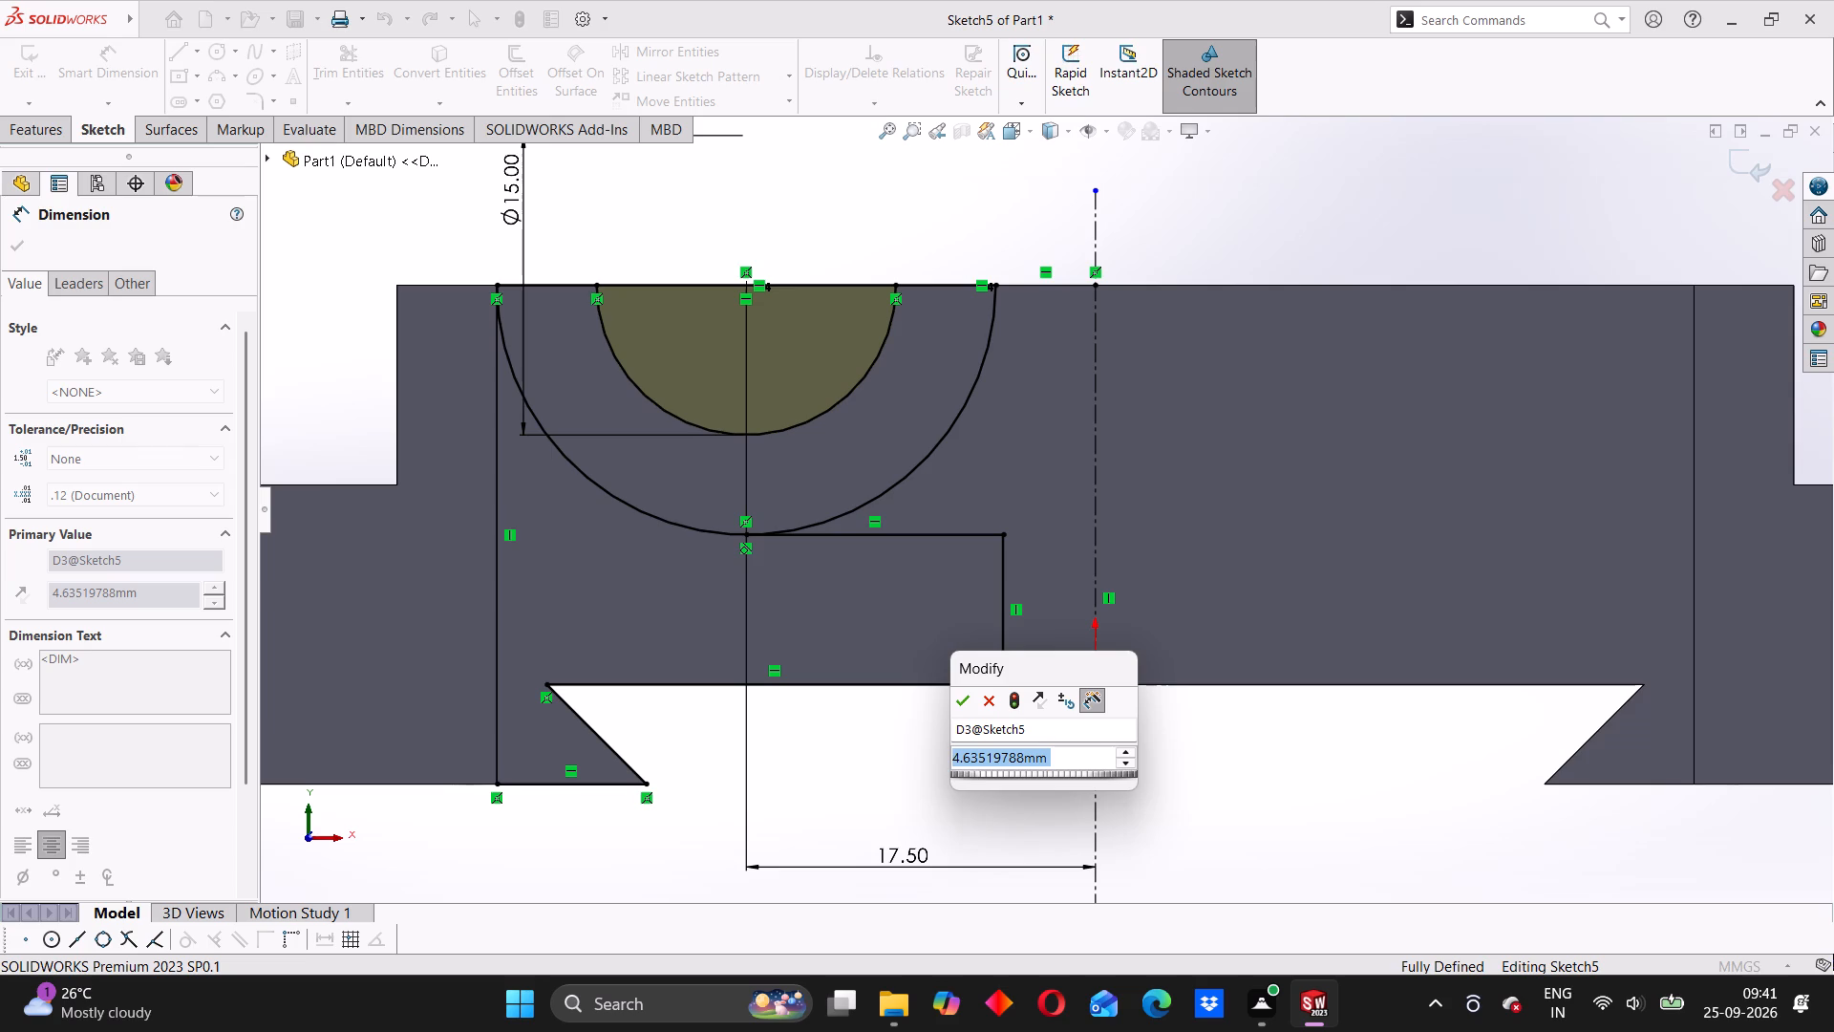
{"action": "type", "text": "7.5"}
{"action": "key", "text": "Return"}
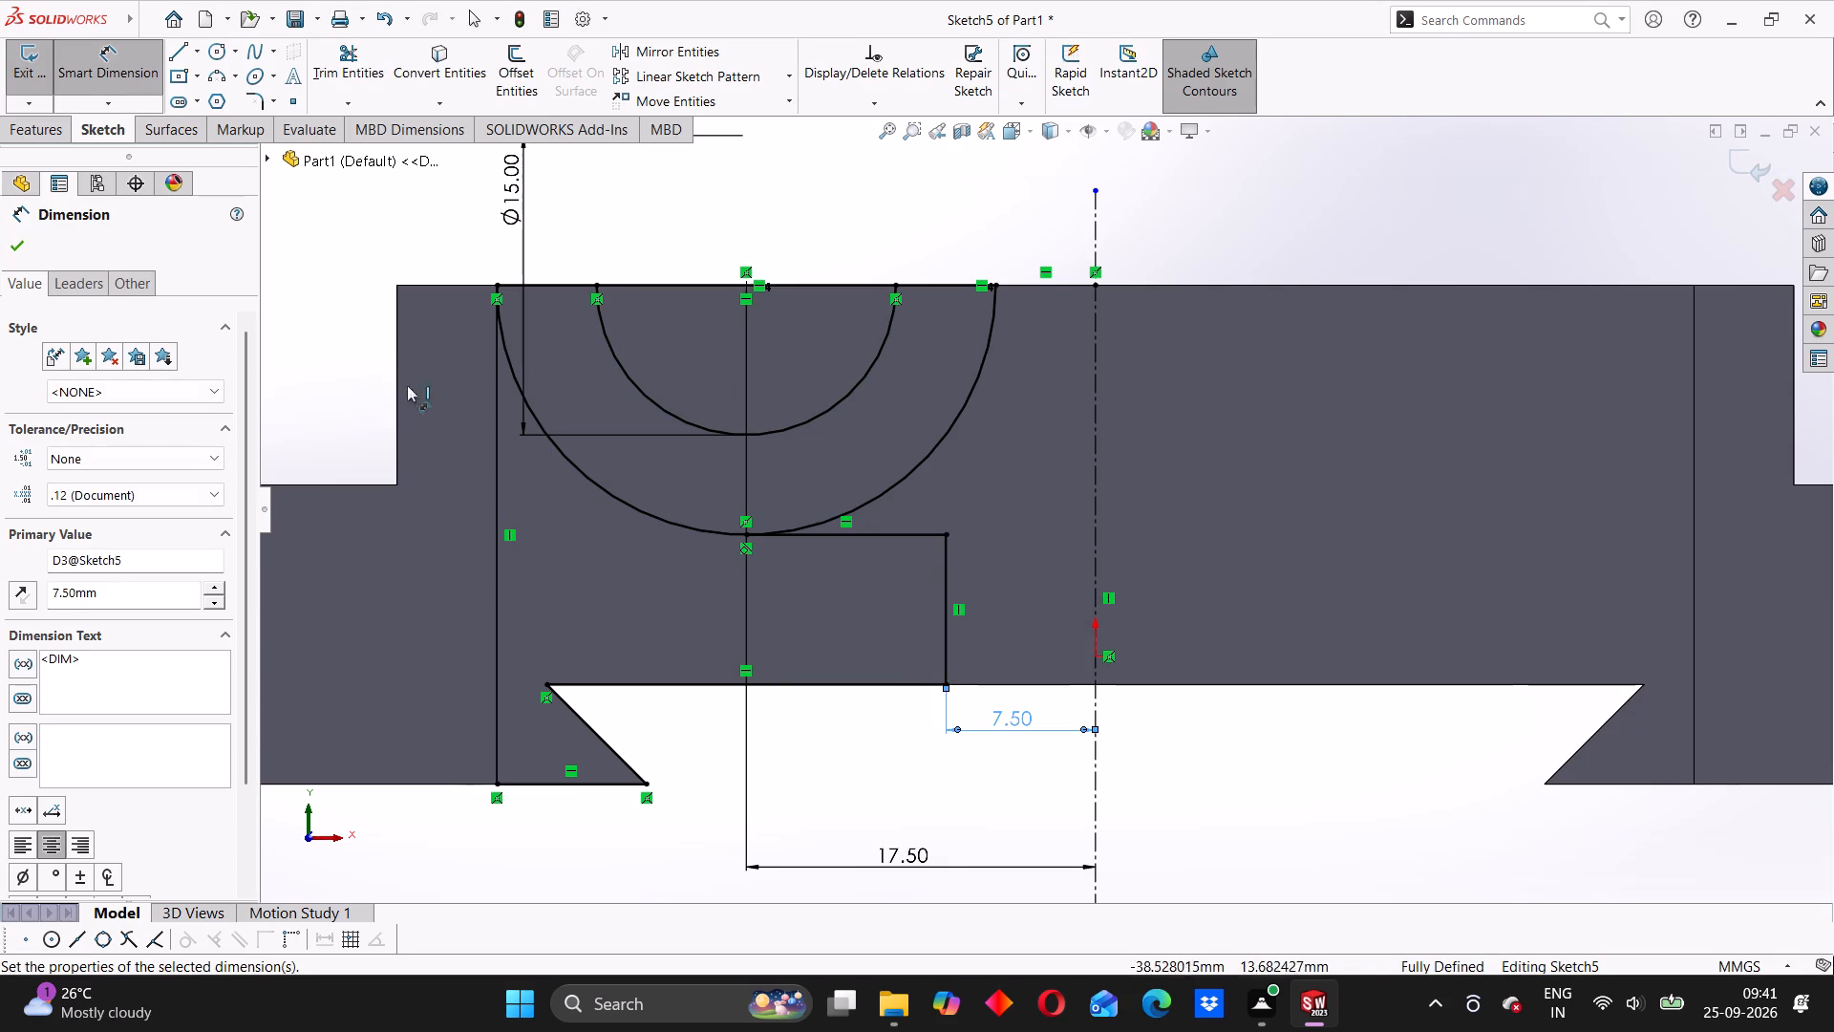
{"action": "left_click", "coordinate": [17, 242]}
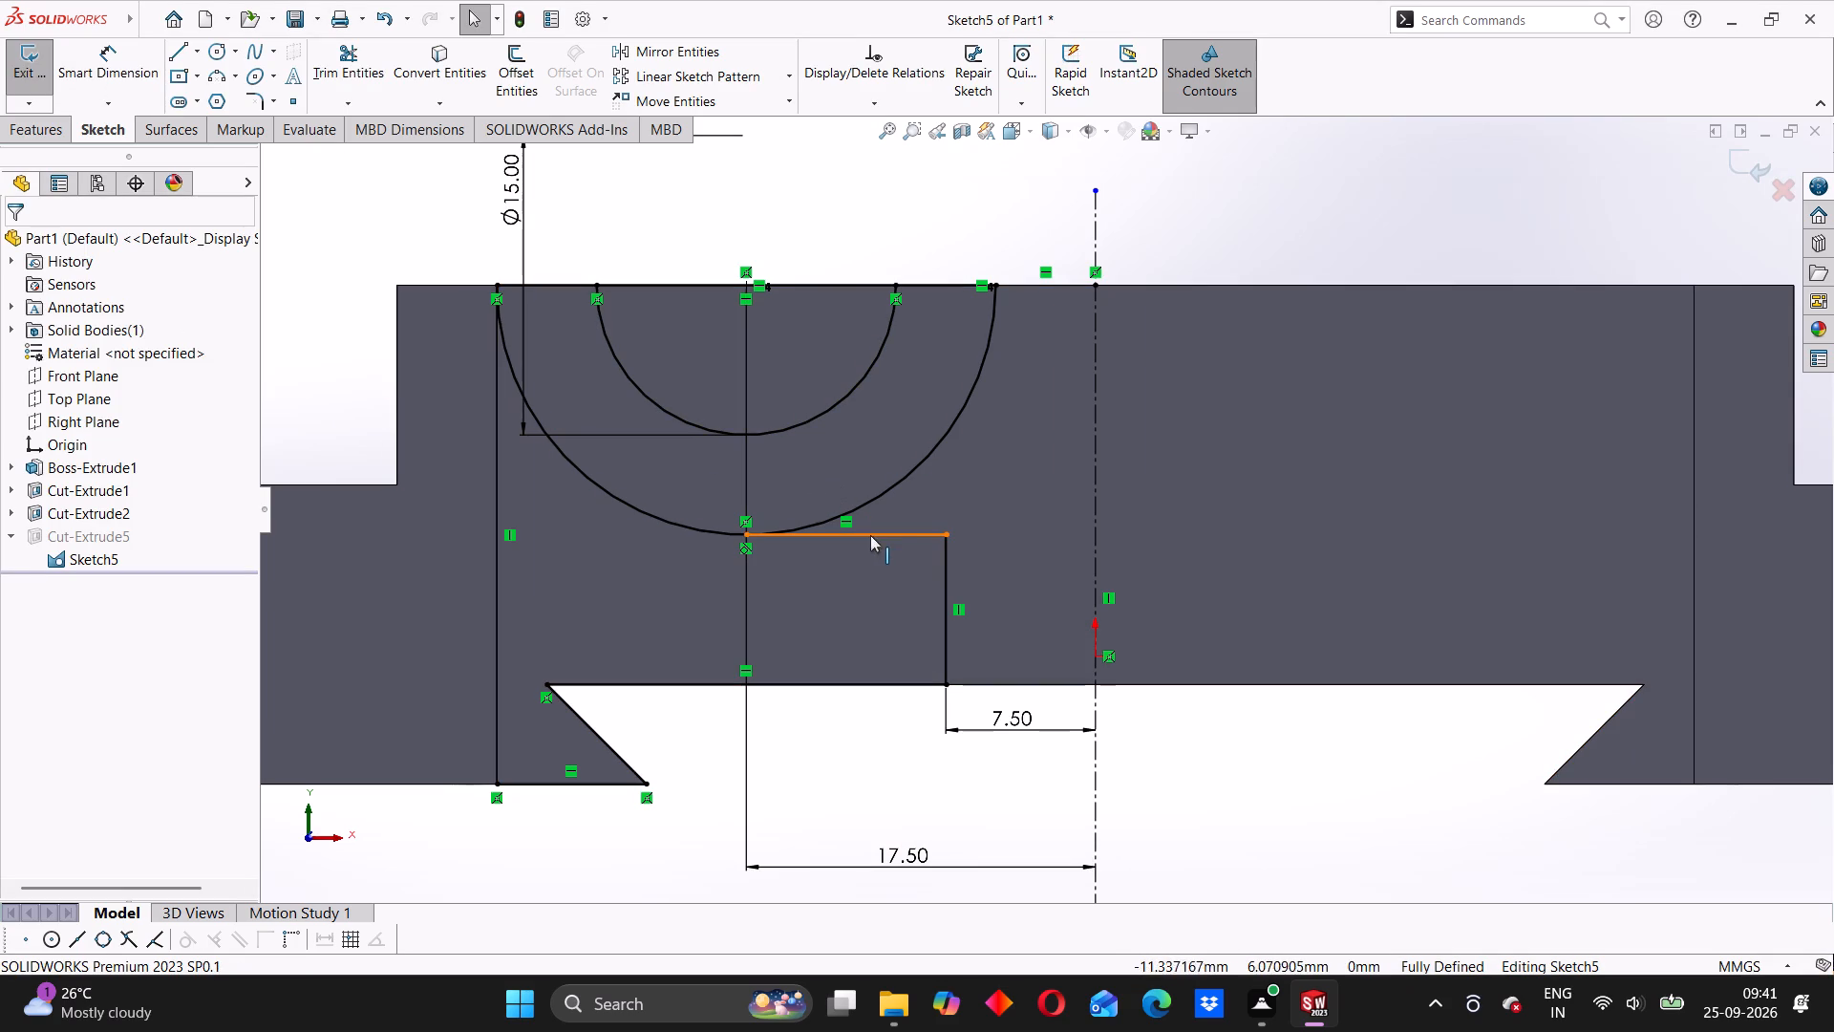
Apply a tangent relation between the short horizontal line and the outer semicircle, and close the sketch.
{"action": "left_click", "coordinate": [871, 538]}
{"action": "left_click", "coordinate": [693, 528], "text": "ctrl"}
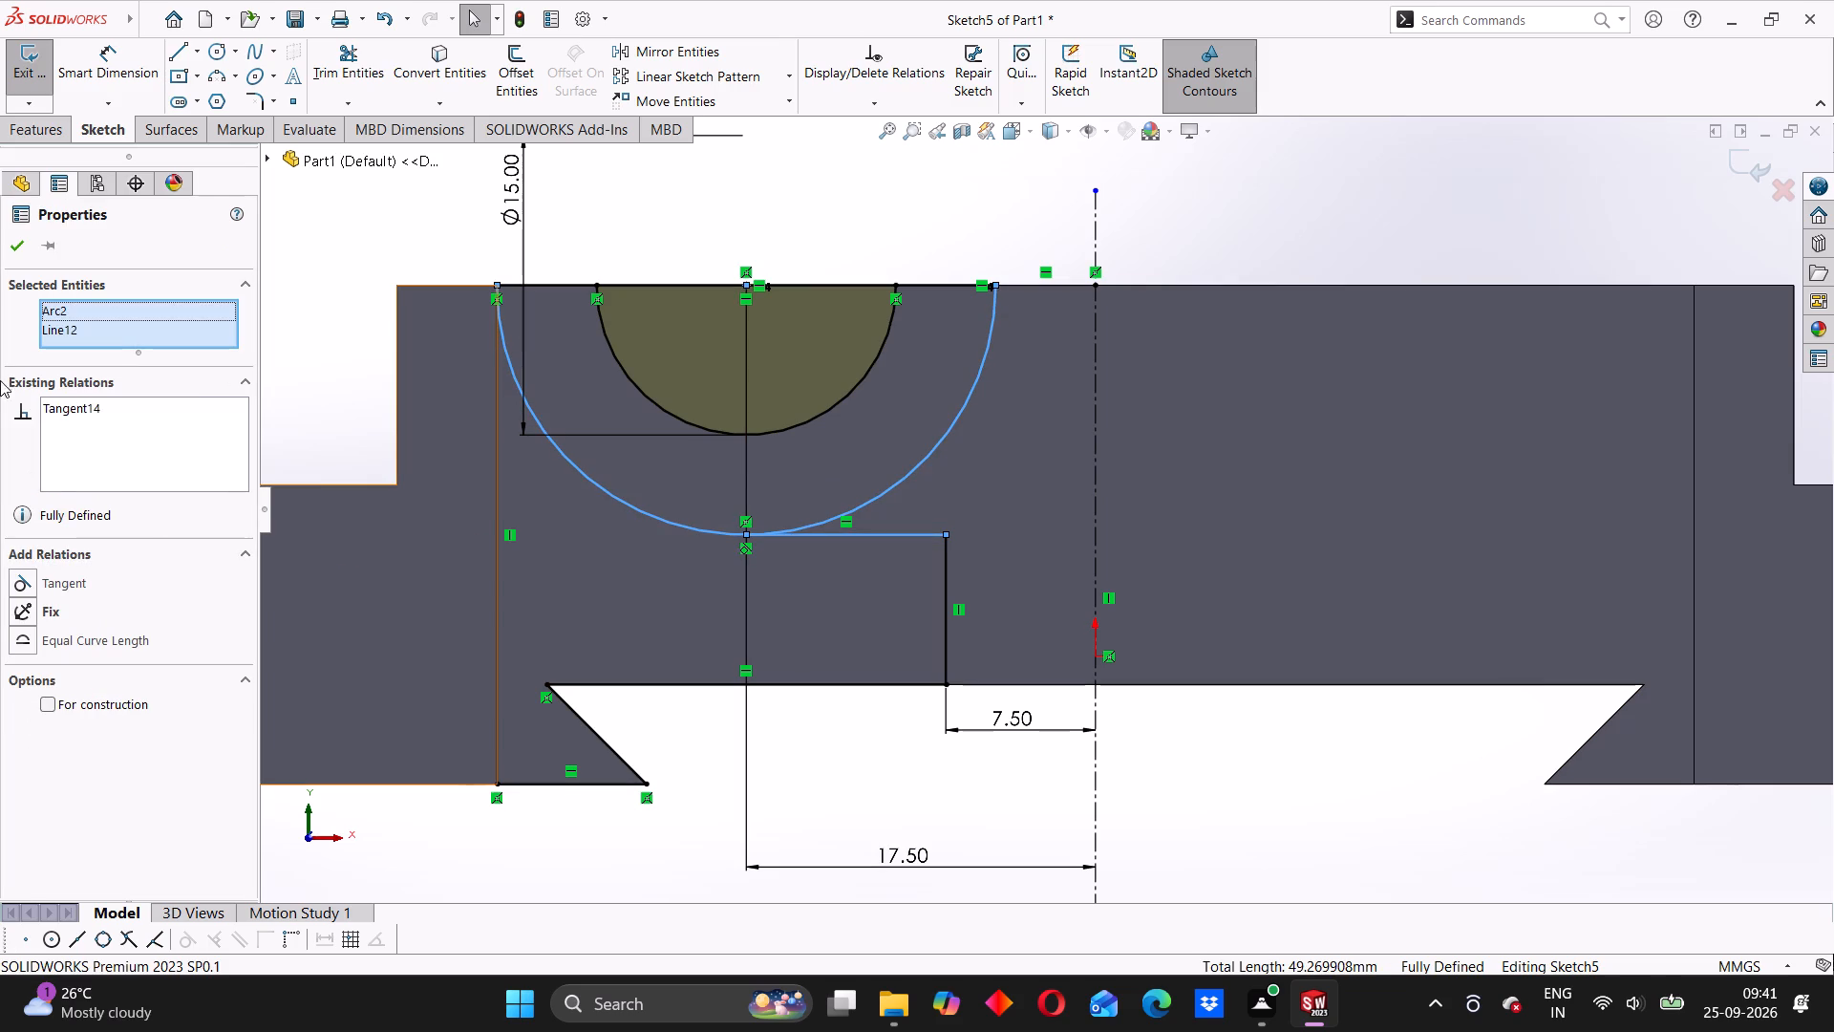
{"action": "left_click", "coordinate": [15, 585]}
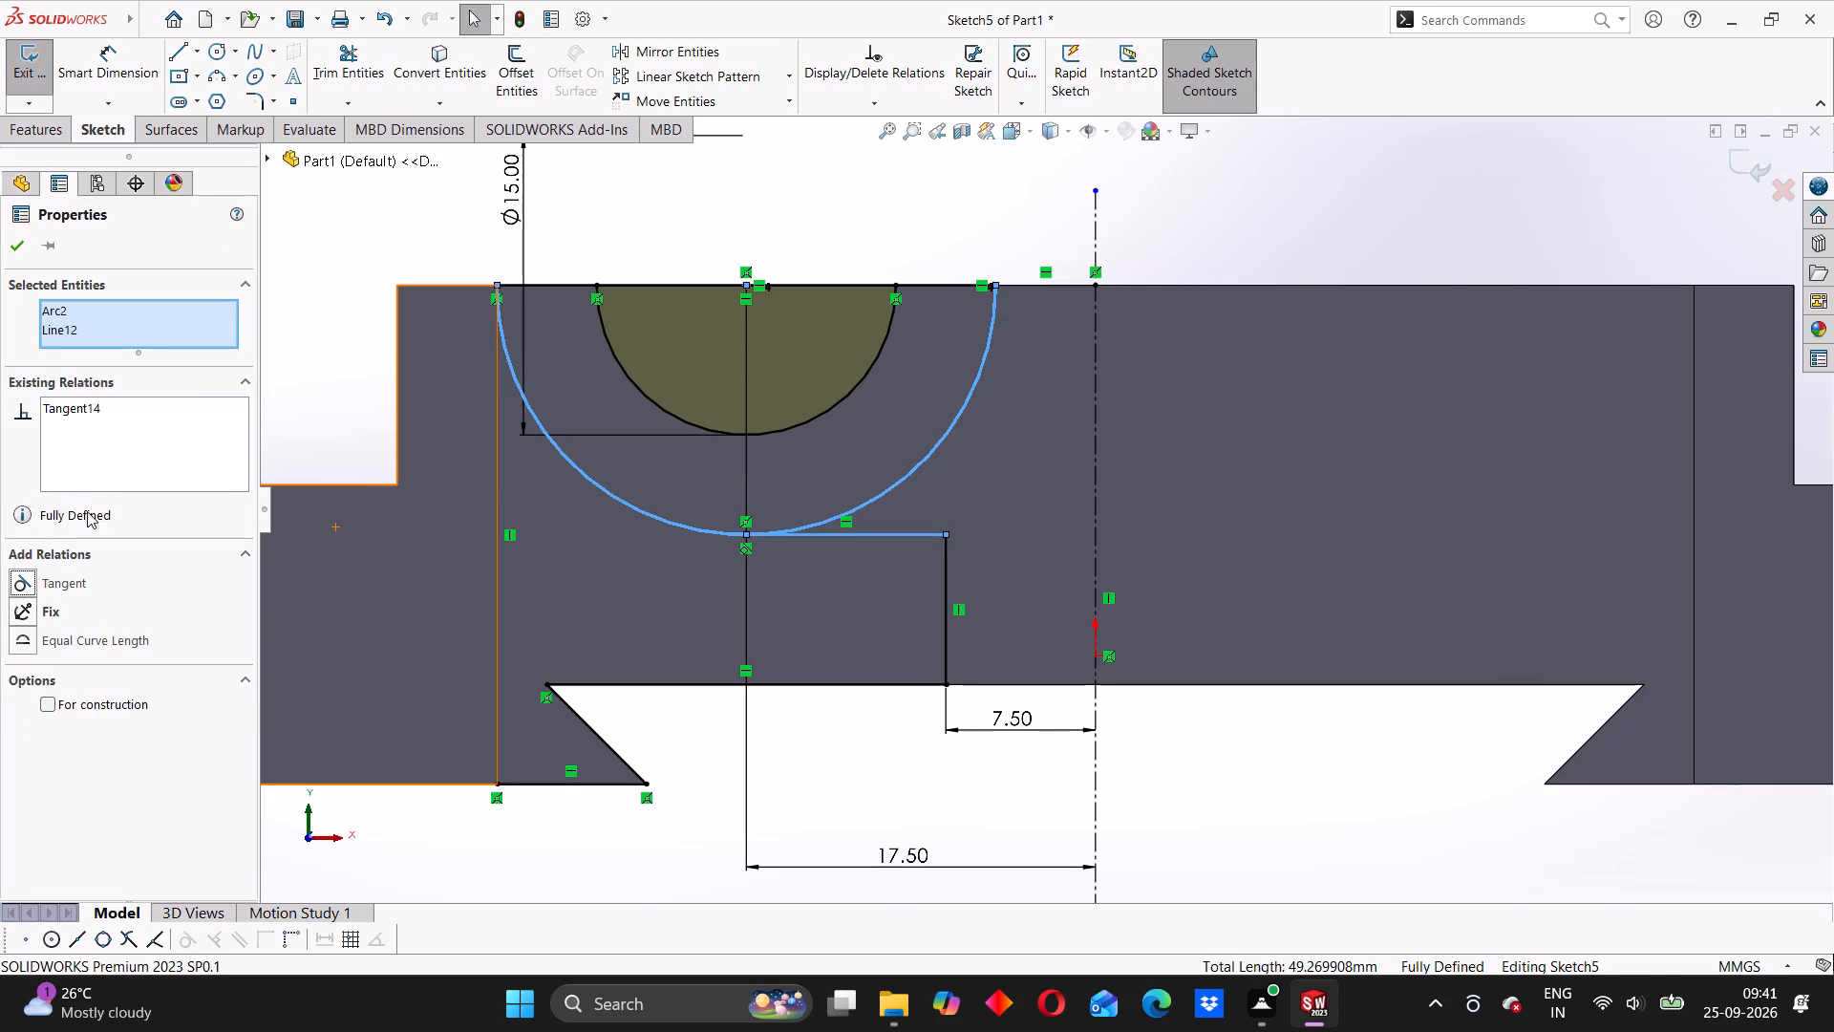
{"action": "left_click", "coordinate": [14, 242]}
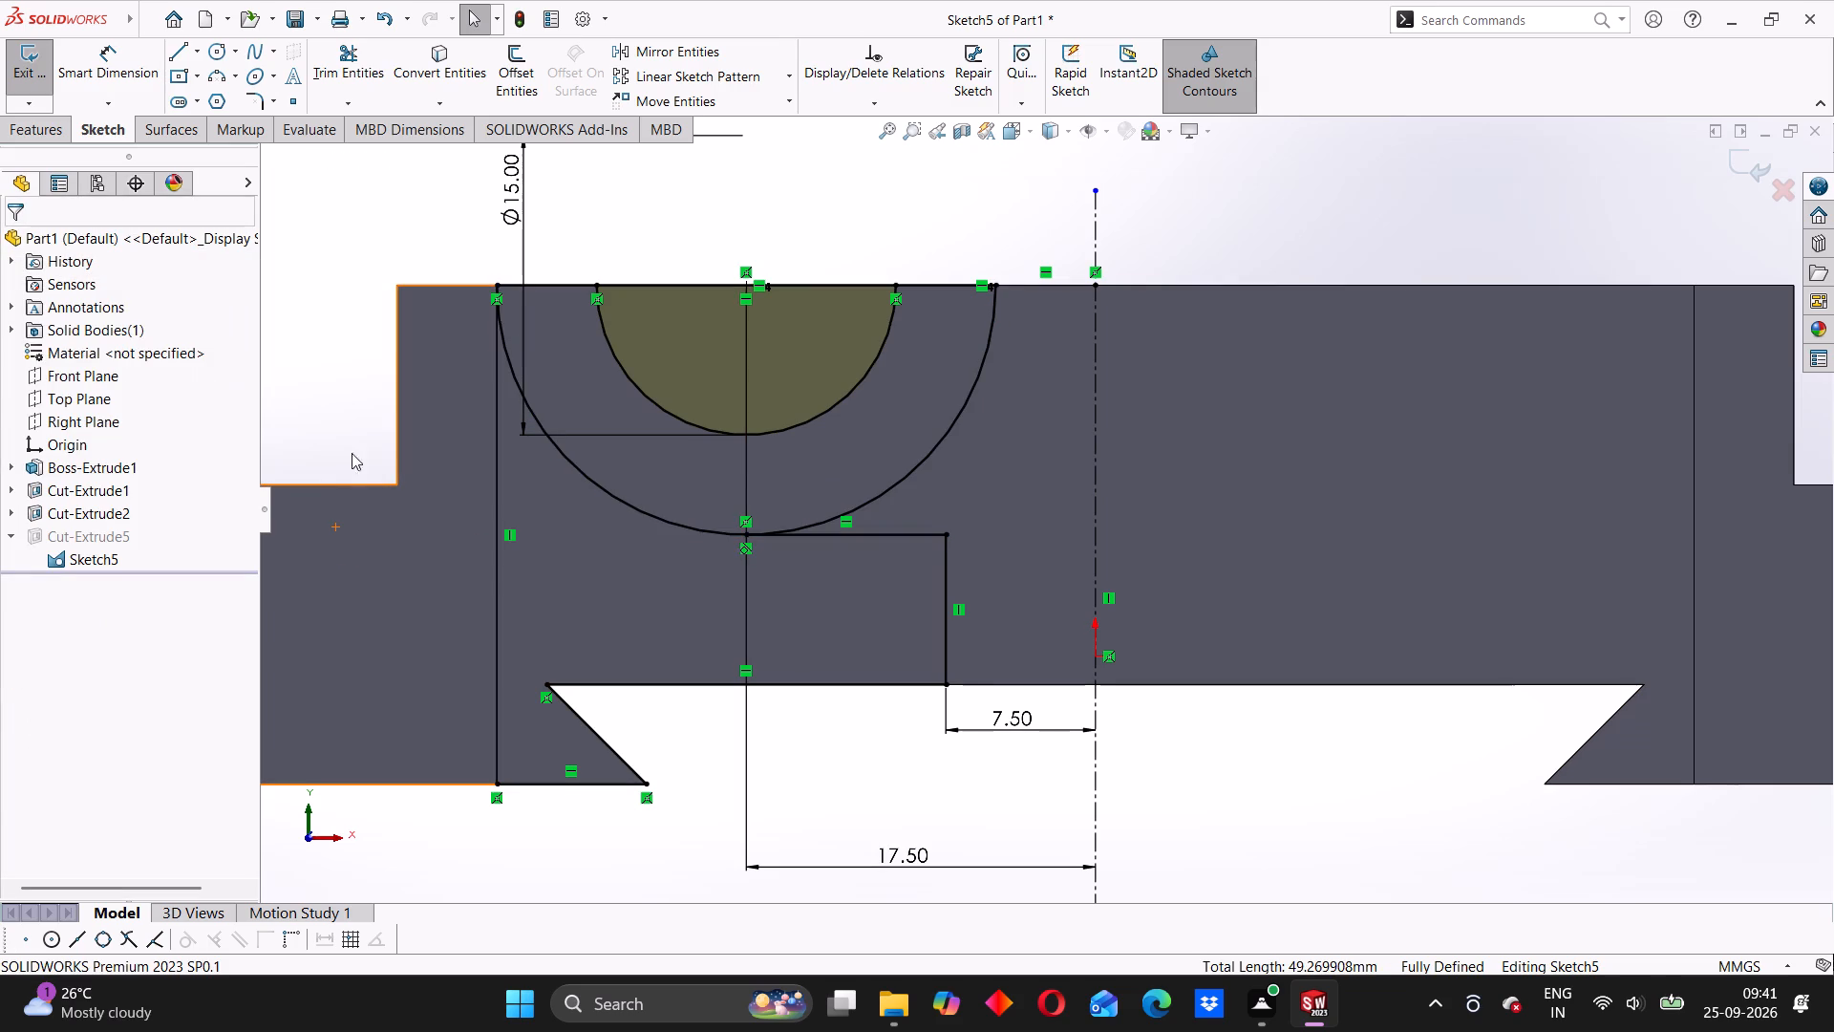
{"action": "scroll", "coordinate": [982, 811], "scroll_direction": "up", "scroll_amount": 2}
{"action": "middle_click_drag", "start_coordinate": [808, 809], "coordinate": [831, 825]}
{"action": "scroll", "coordinate": [828, 822], "scroll_direction": "up", "scroll_amount": 2}
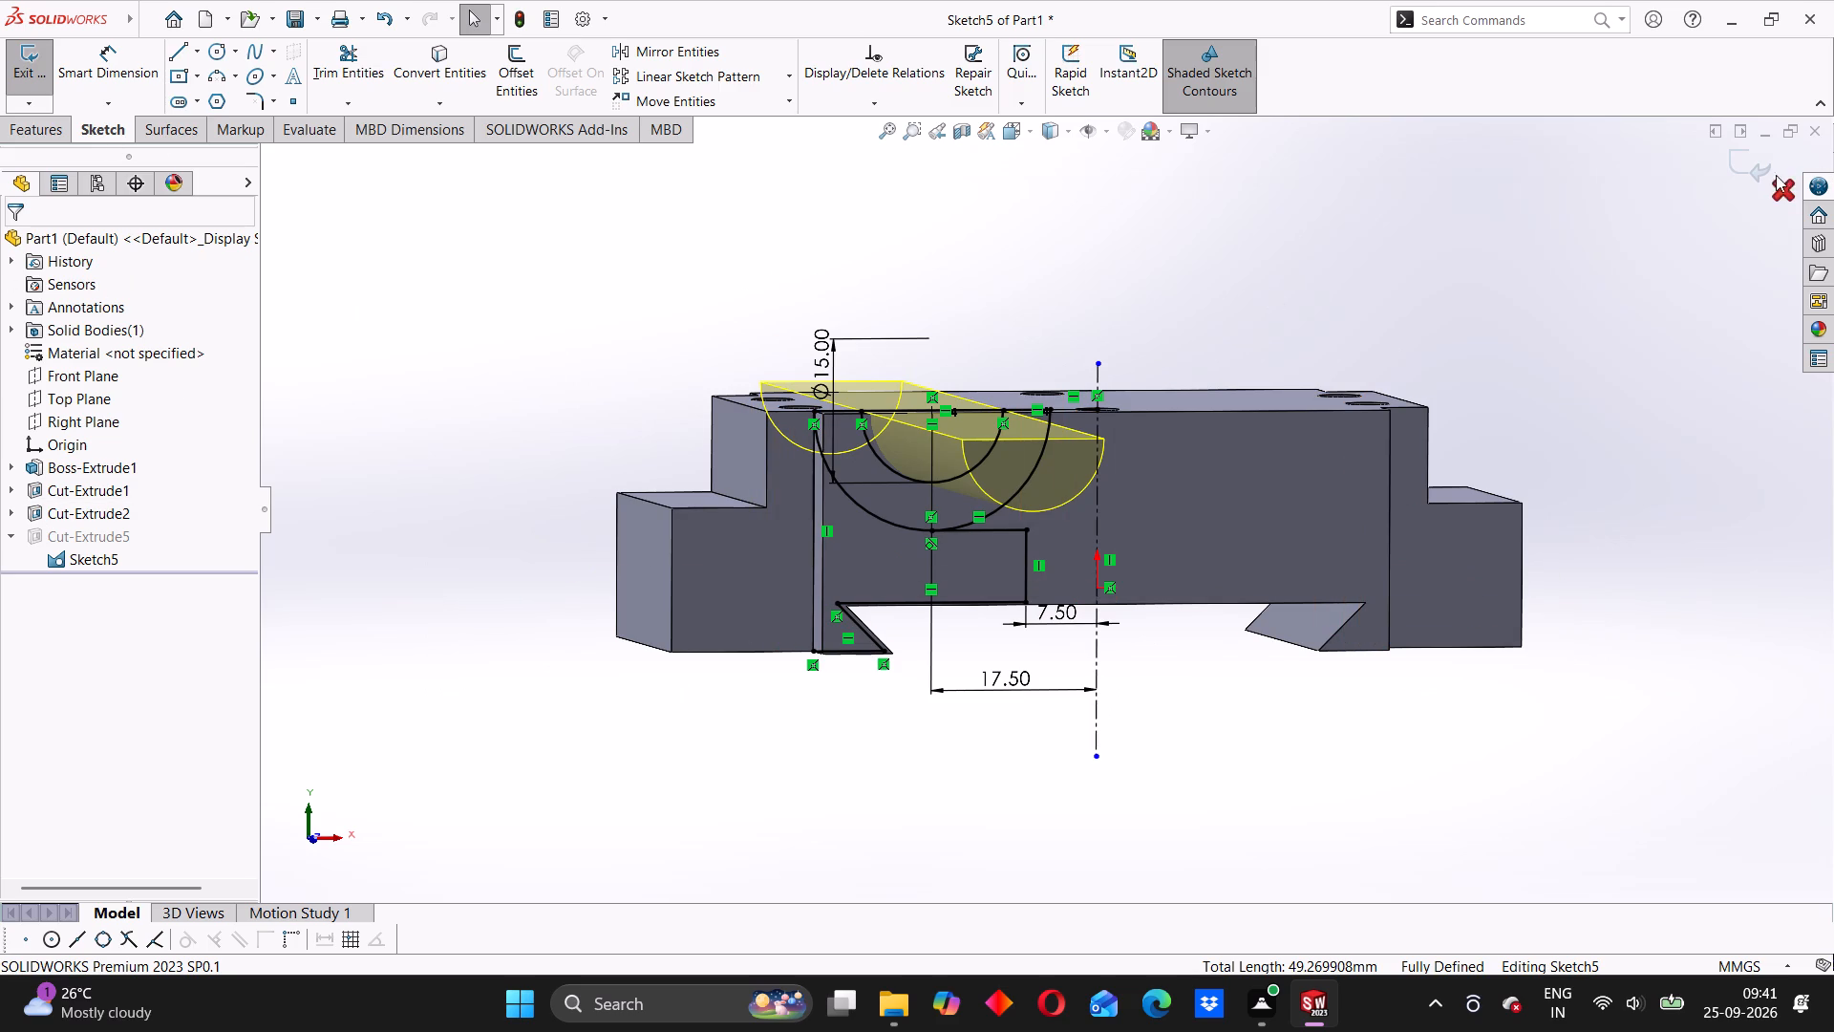
{"action": "left_click", "coordinate": [1750, 172]}
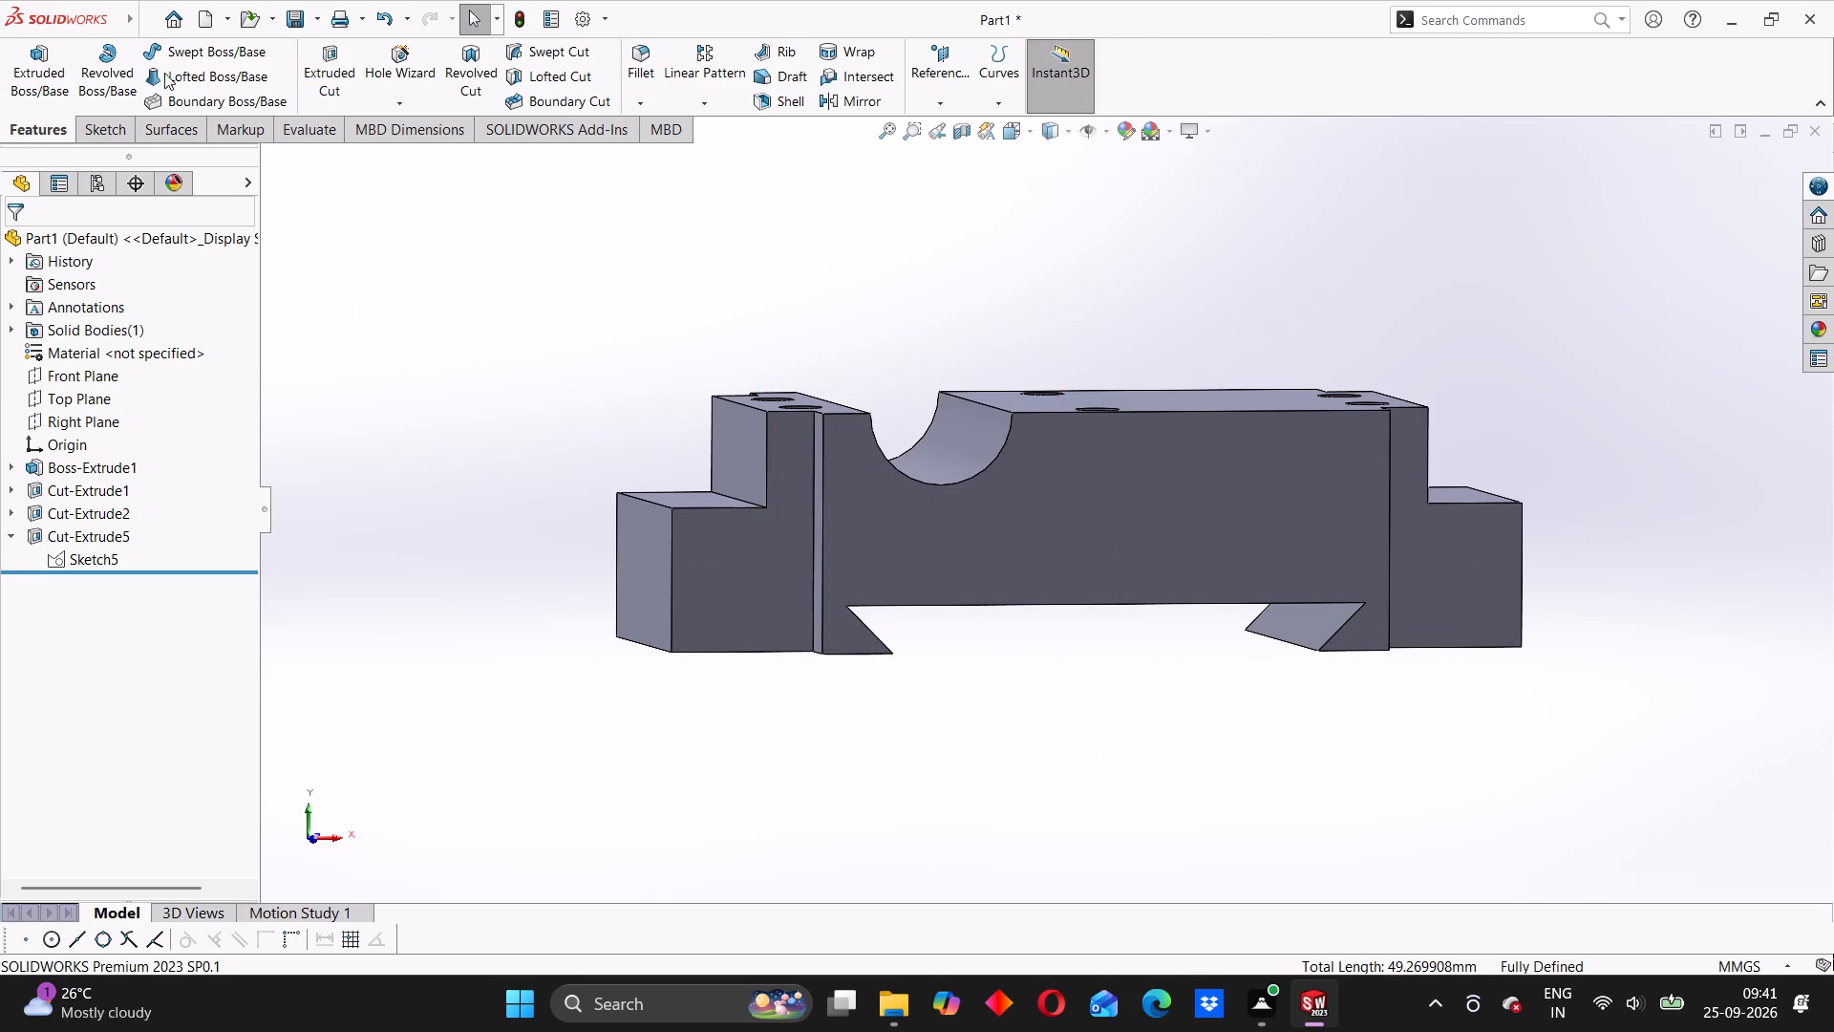
Extrude-cut the groove sketch's closed region between the outer semicircle and dovetail recess, blind 110 mm in the reversed direction.
{"action": "left_click", "coordinate": [341, 82]}
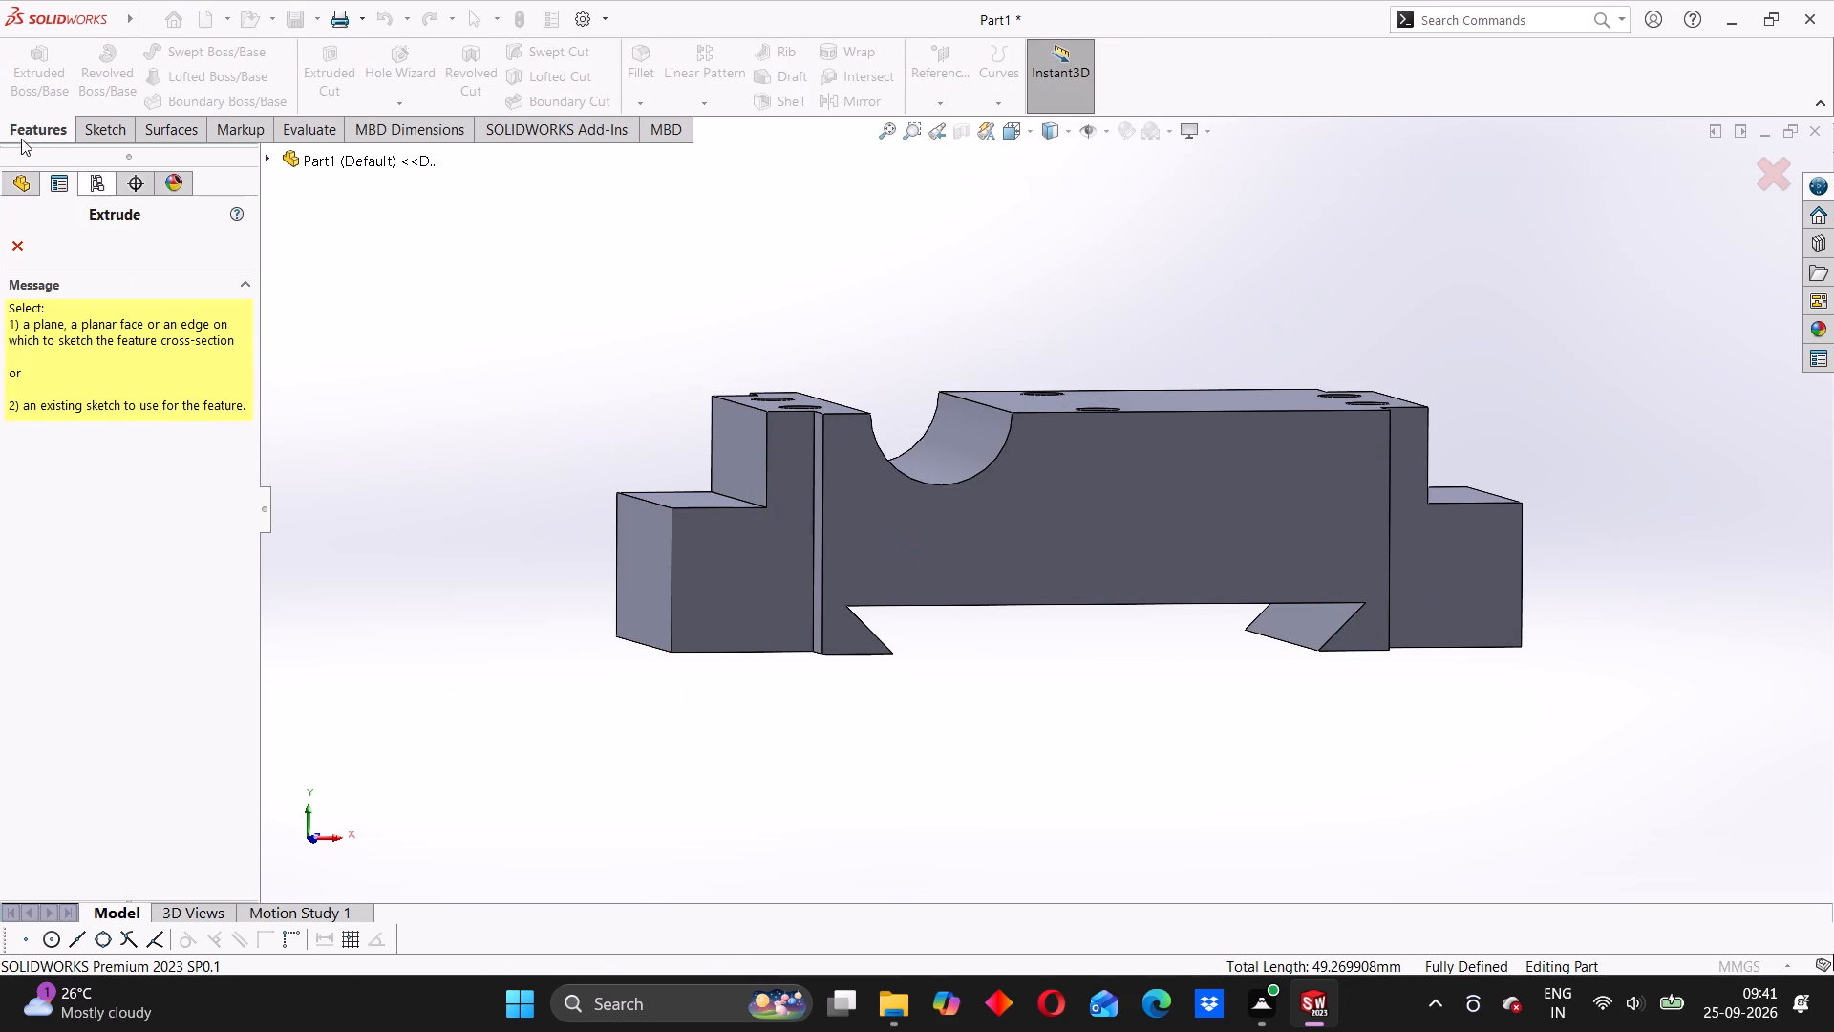
{"action": "left_click", "coordinate": [24, 246]}
{"action": "left_click", "coordinate": [82, 565]}
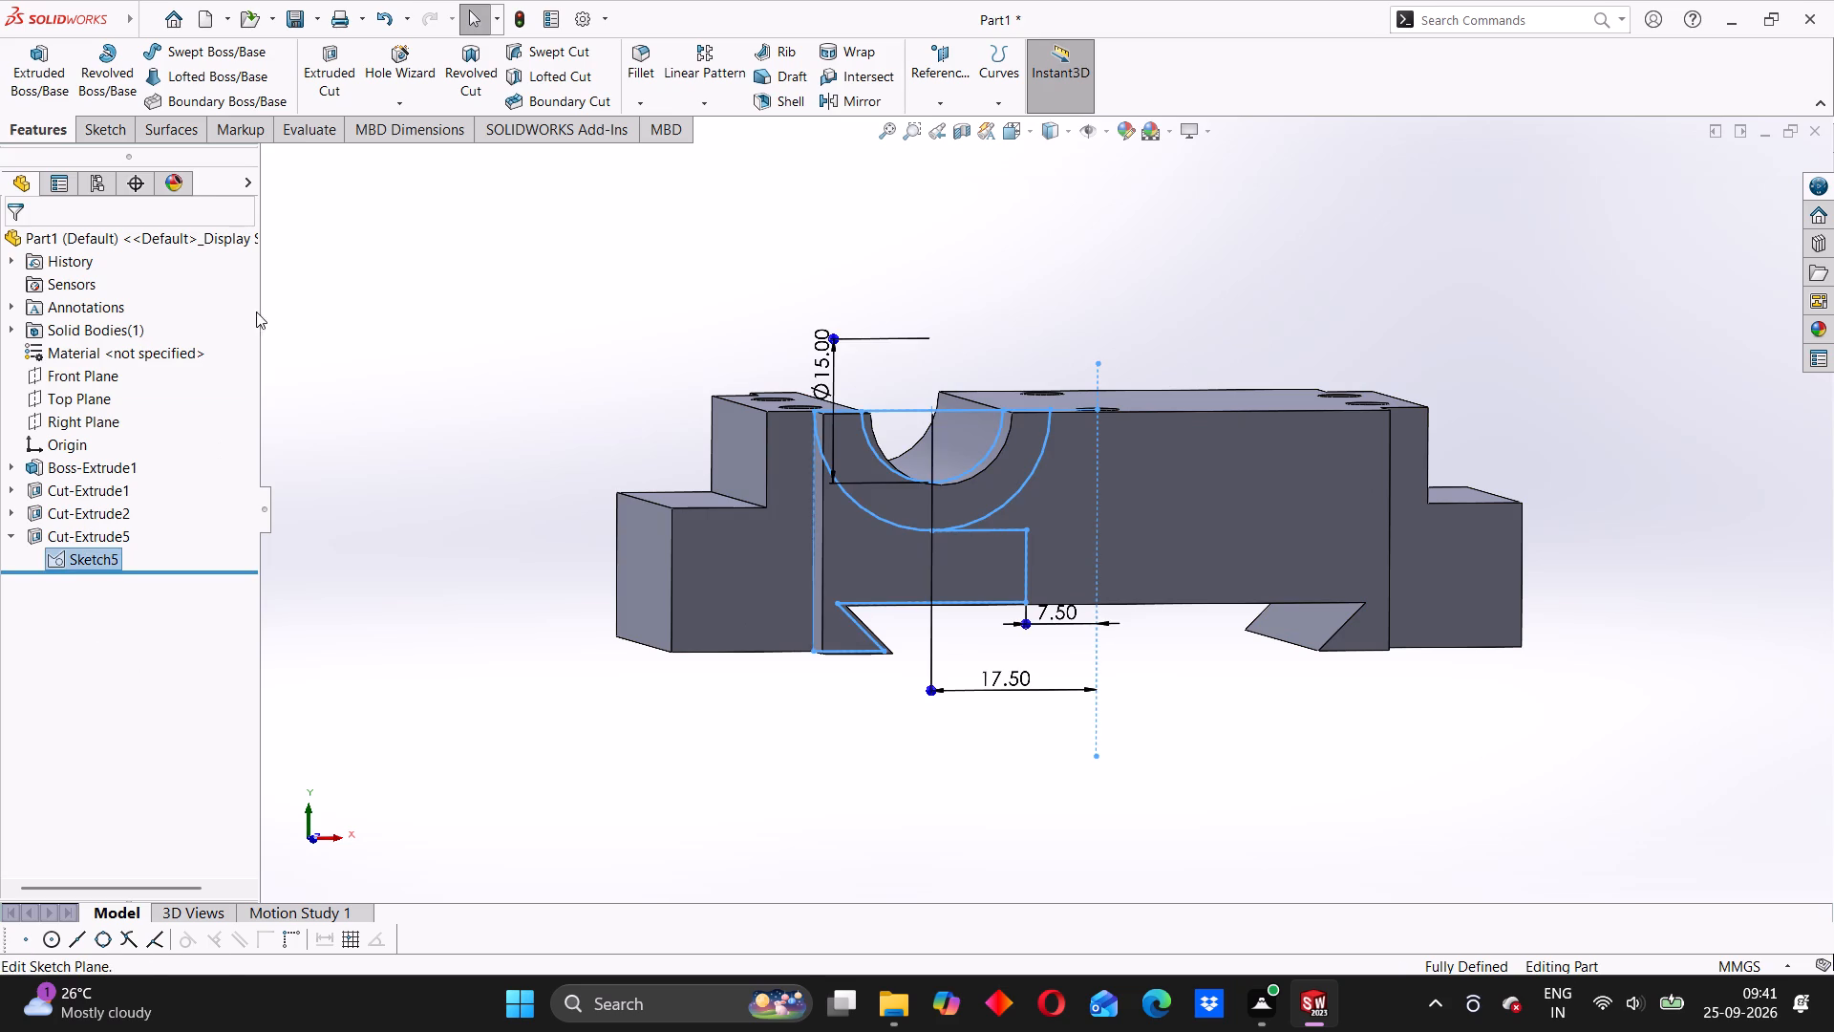
{"action": "left_click", "coordinate": [311, 64]}
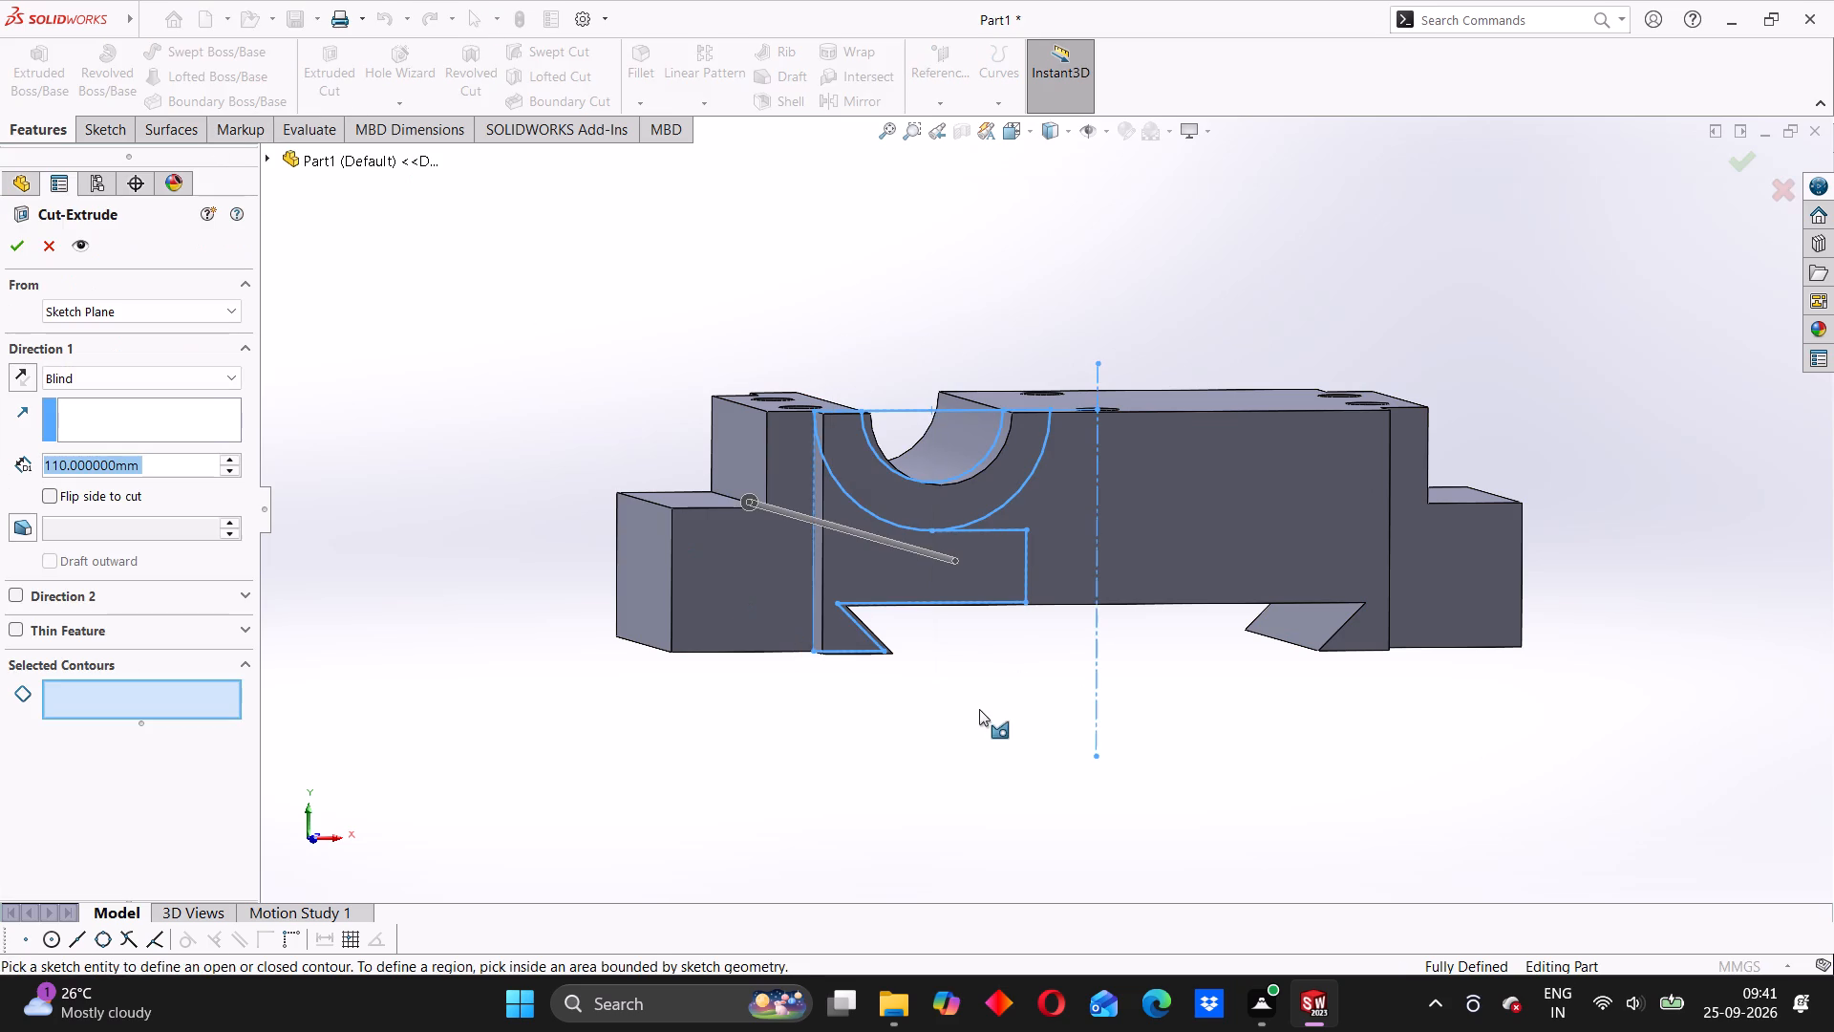
{"action": "middle_click_drag", "start_coordinate": [952, 714], "coordinate": [996, 763]}
{"action": "left_click", "coordinate": [1036, 598]}
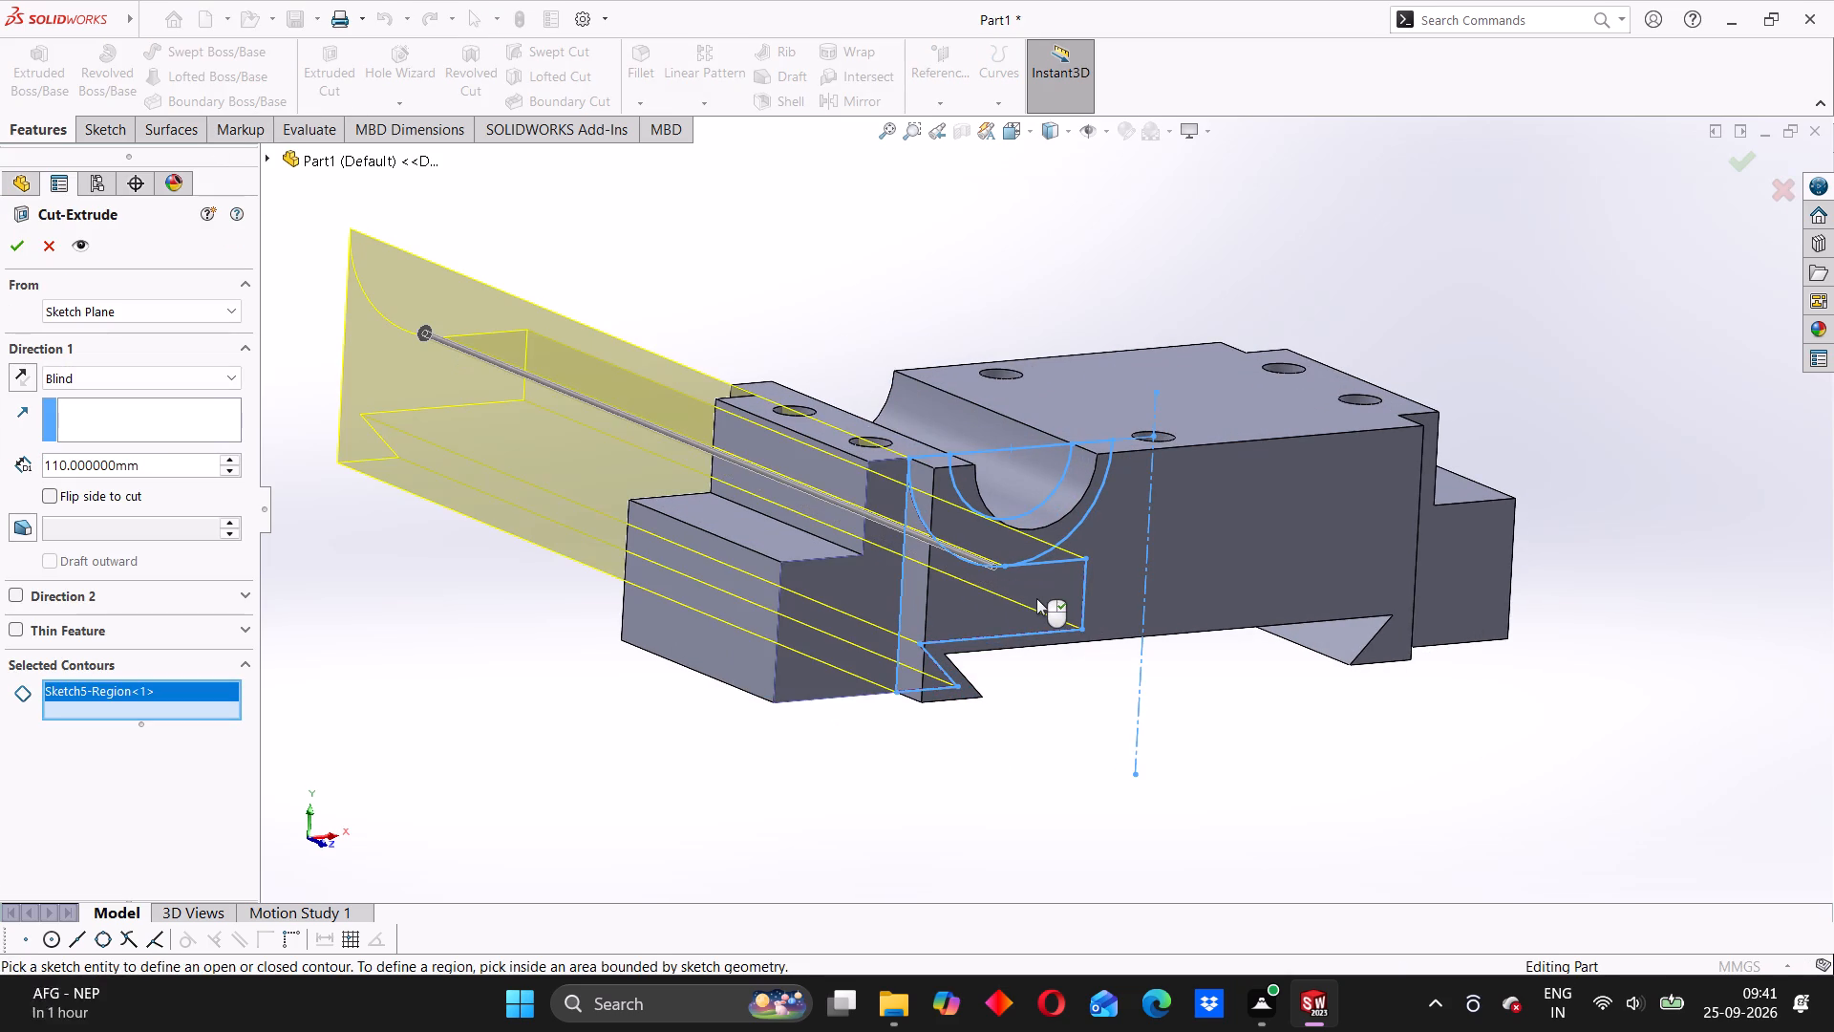
{"action": "left_click", "coordinate": [20, 378]}
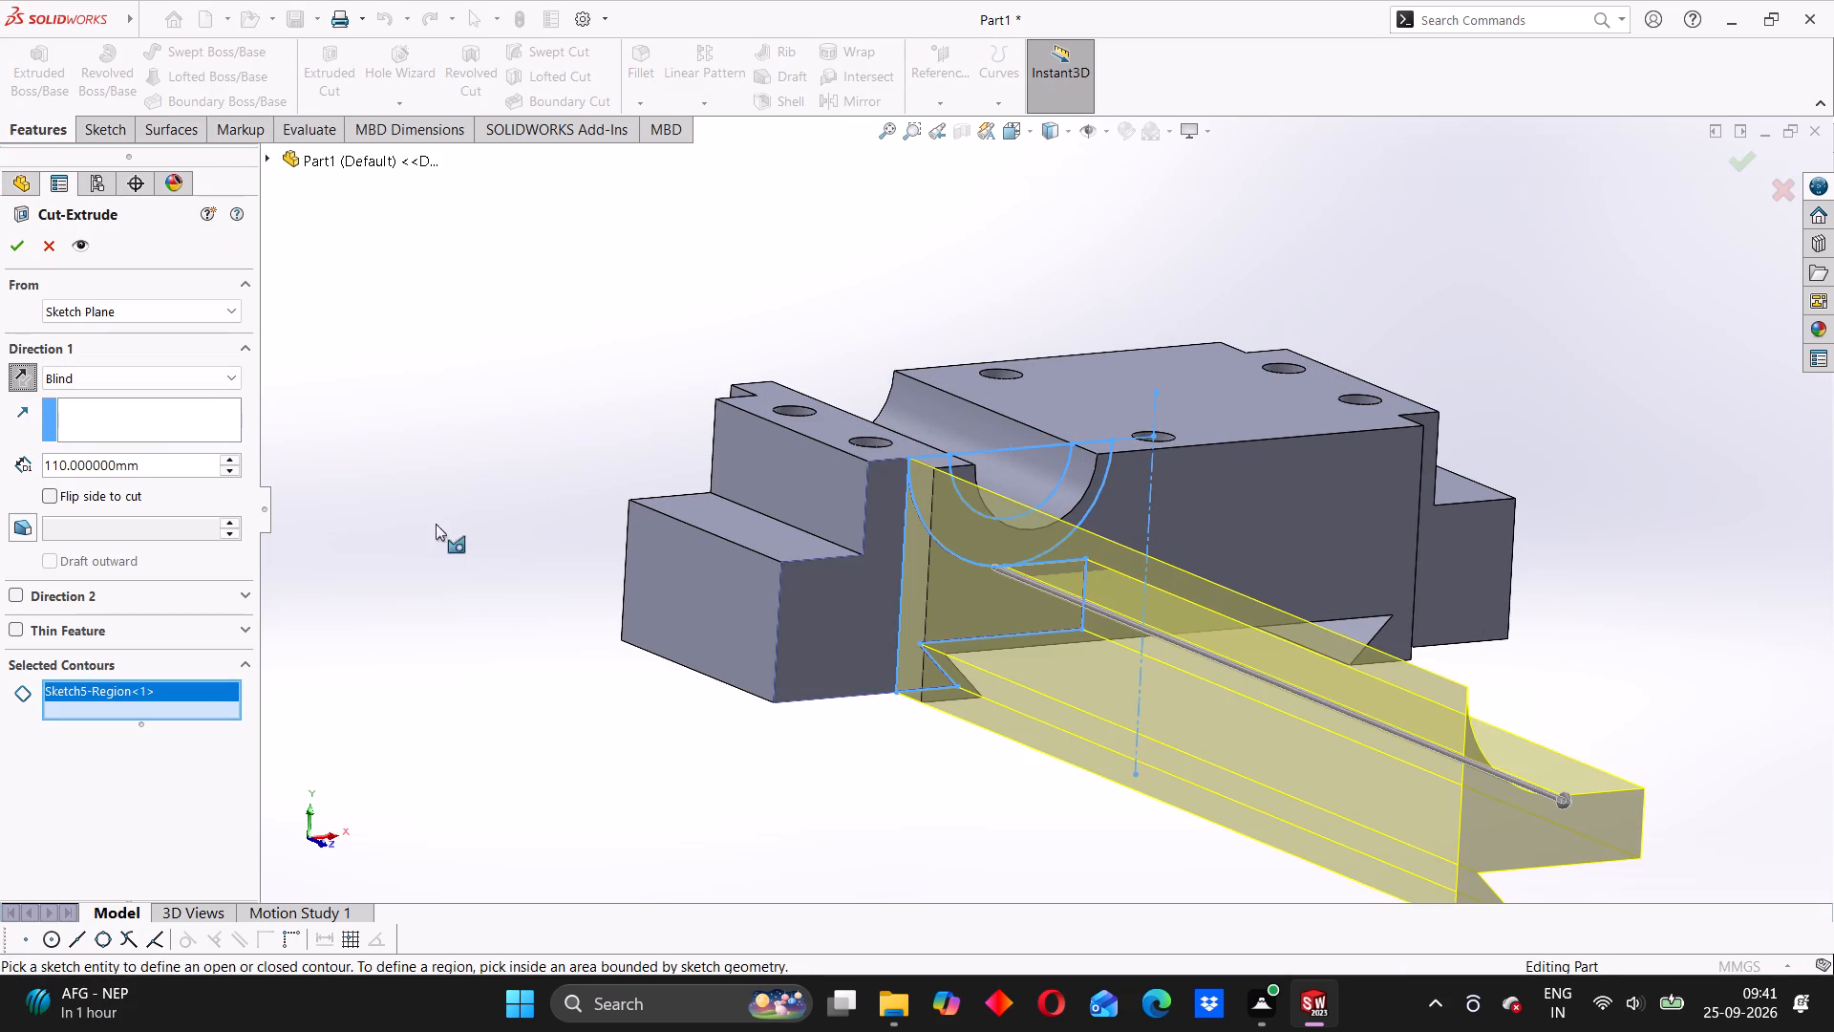
{"action": "middle_click_drag", "start_coordinate": [962, 880], "coordinate": [872, 857]}
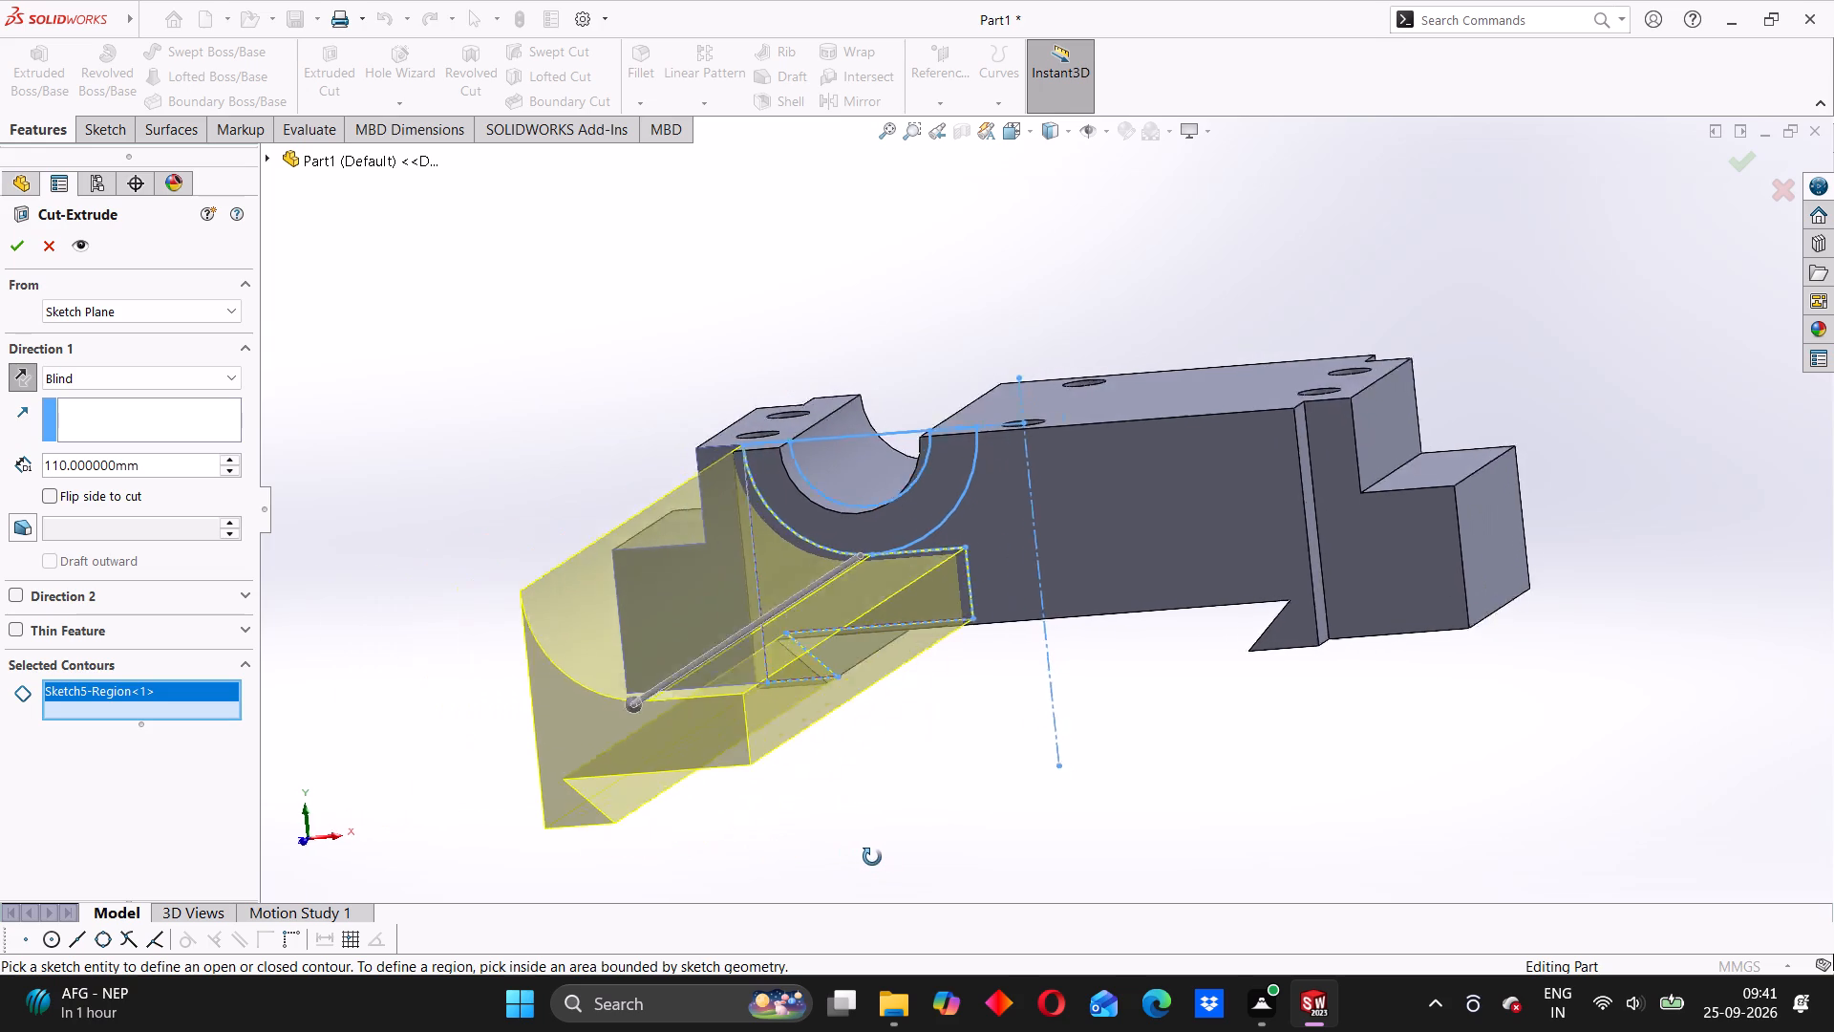
{"action": "middle_click_drag", "start_coordinate": [872, 857], "coordinate": [891, 825]}
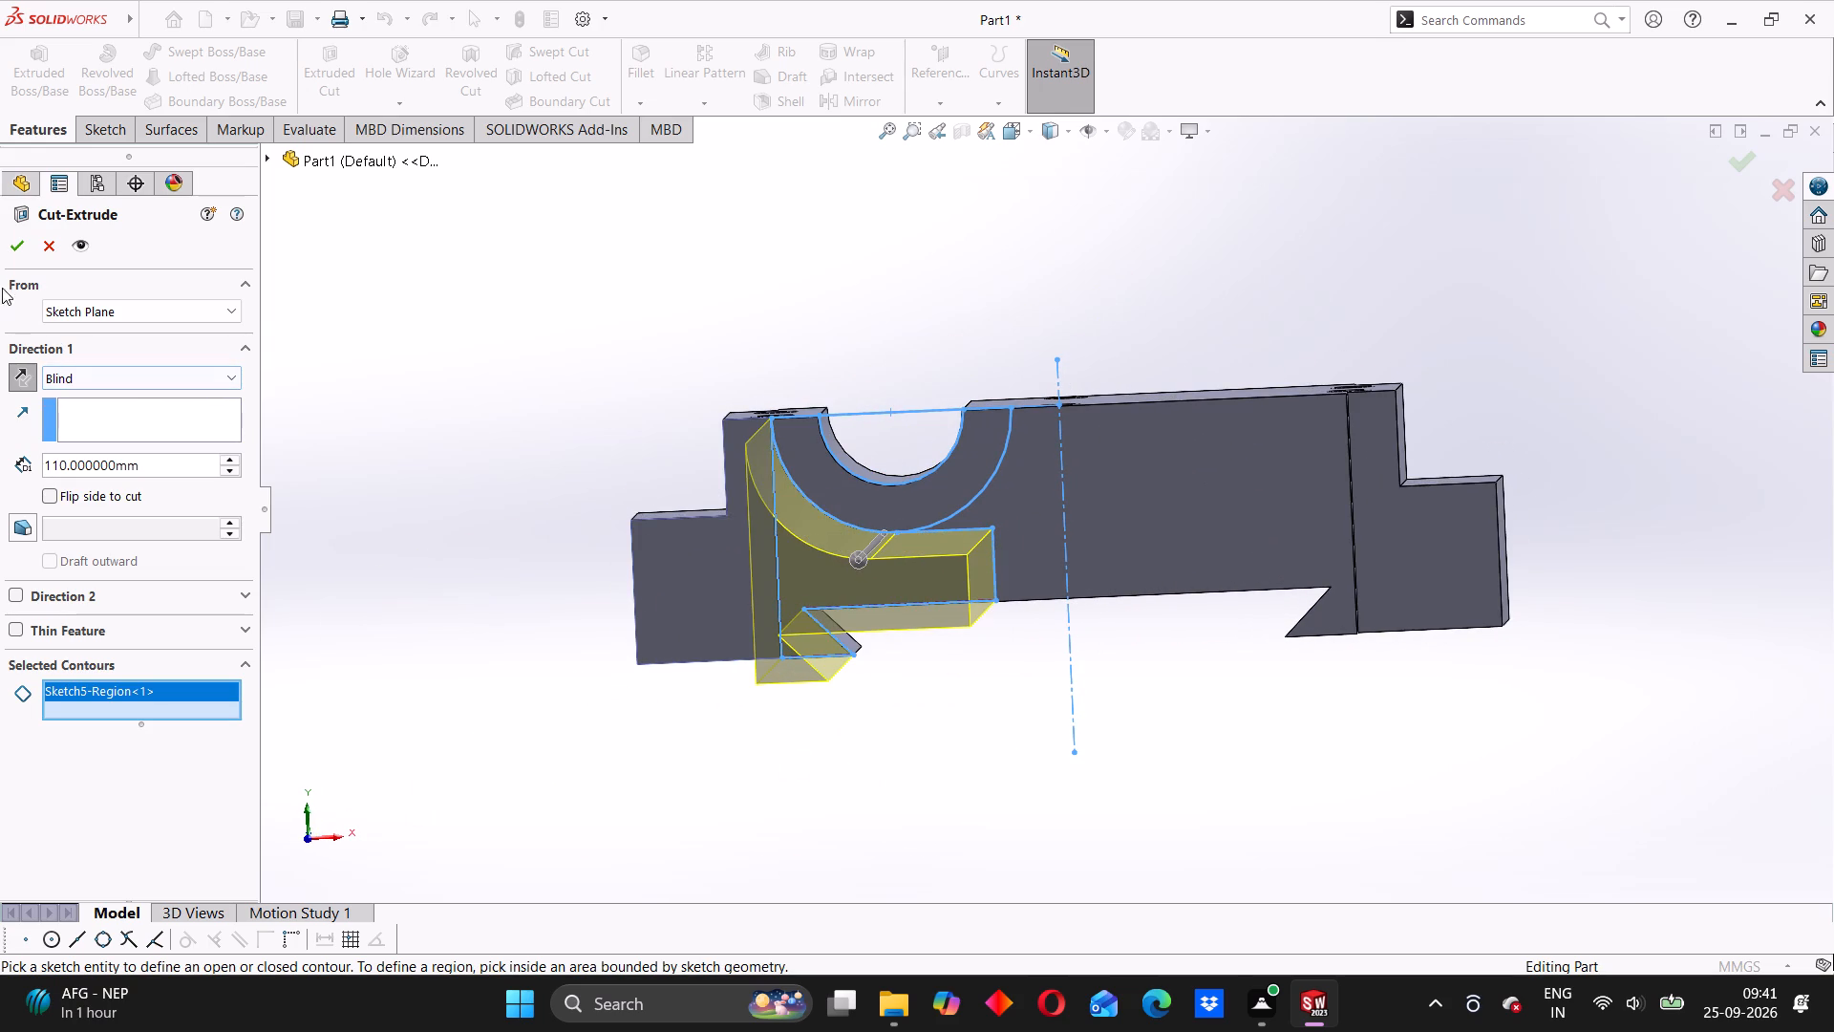
{"action": "left_click", "coordinate": [18, 236]}
Examine the new cut beside the semicircular groove and dovetail recess from the front, below and above.
{"action": "middle_click_drag", "start_coordinate": [692, 690], "coordinate": [756, 703]}
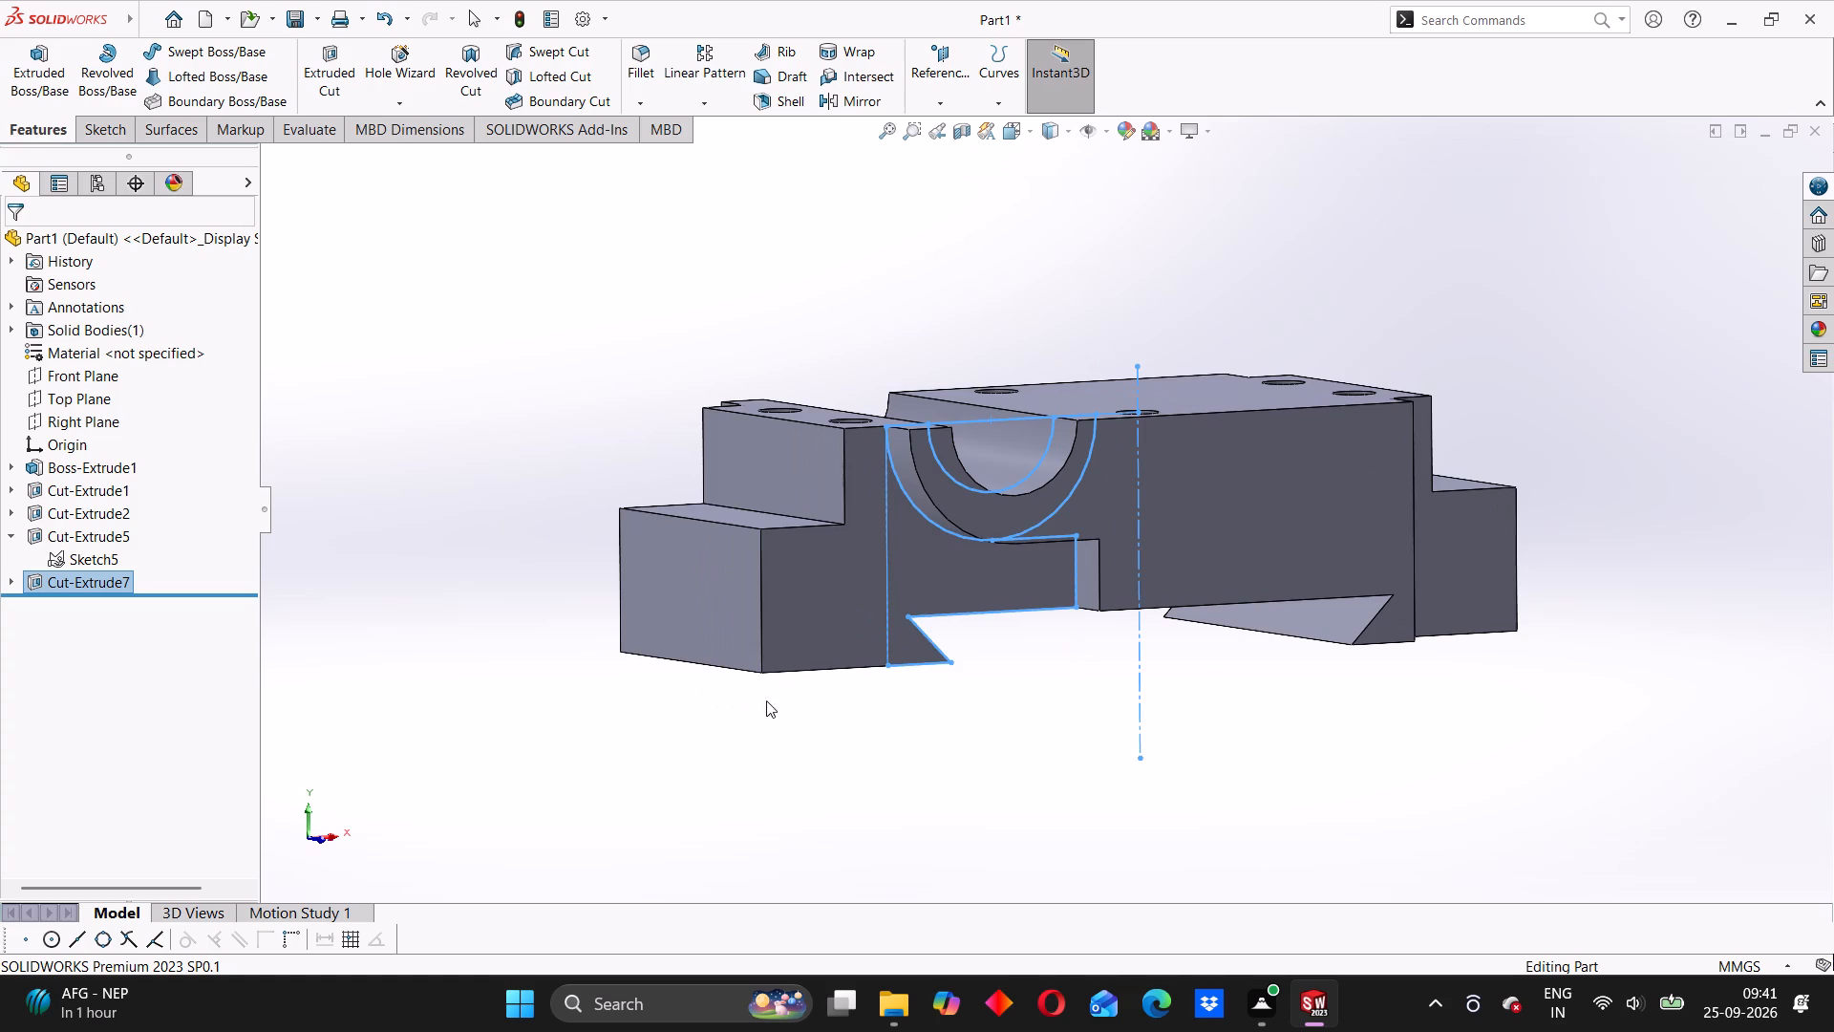
{"action": "left_click", "coordinate": [702, 748]}
{"action": "middle_click_drag", "start_coordinate": [971, 769], "coordinate": [925, 837]}
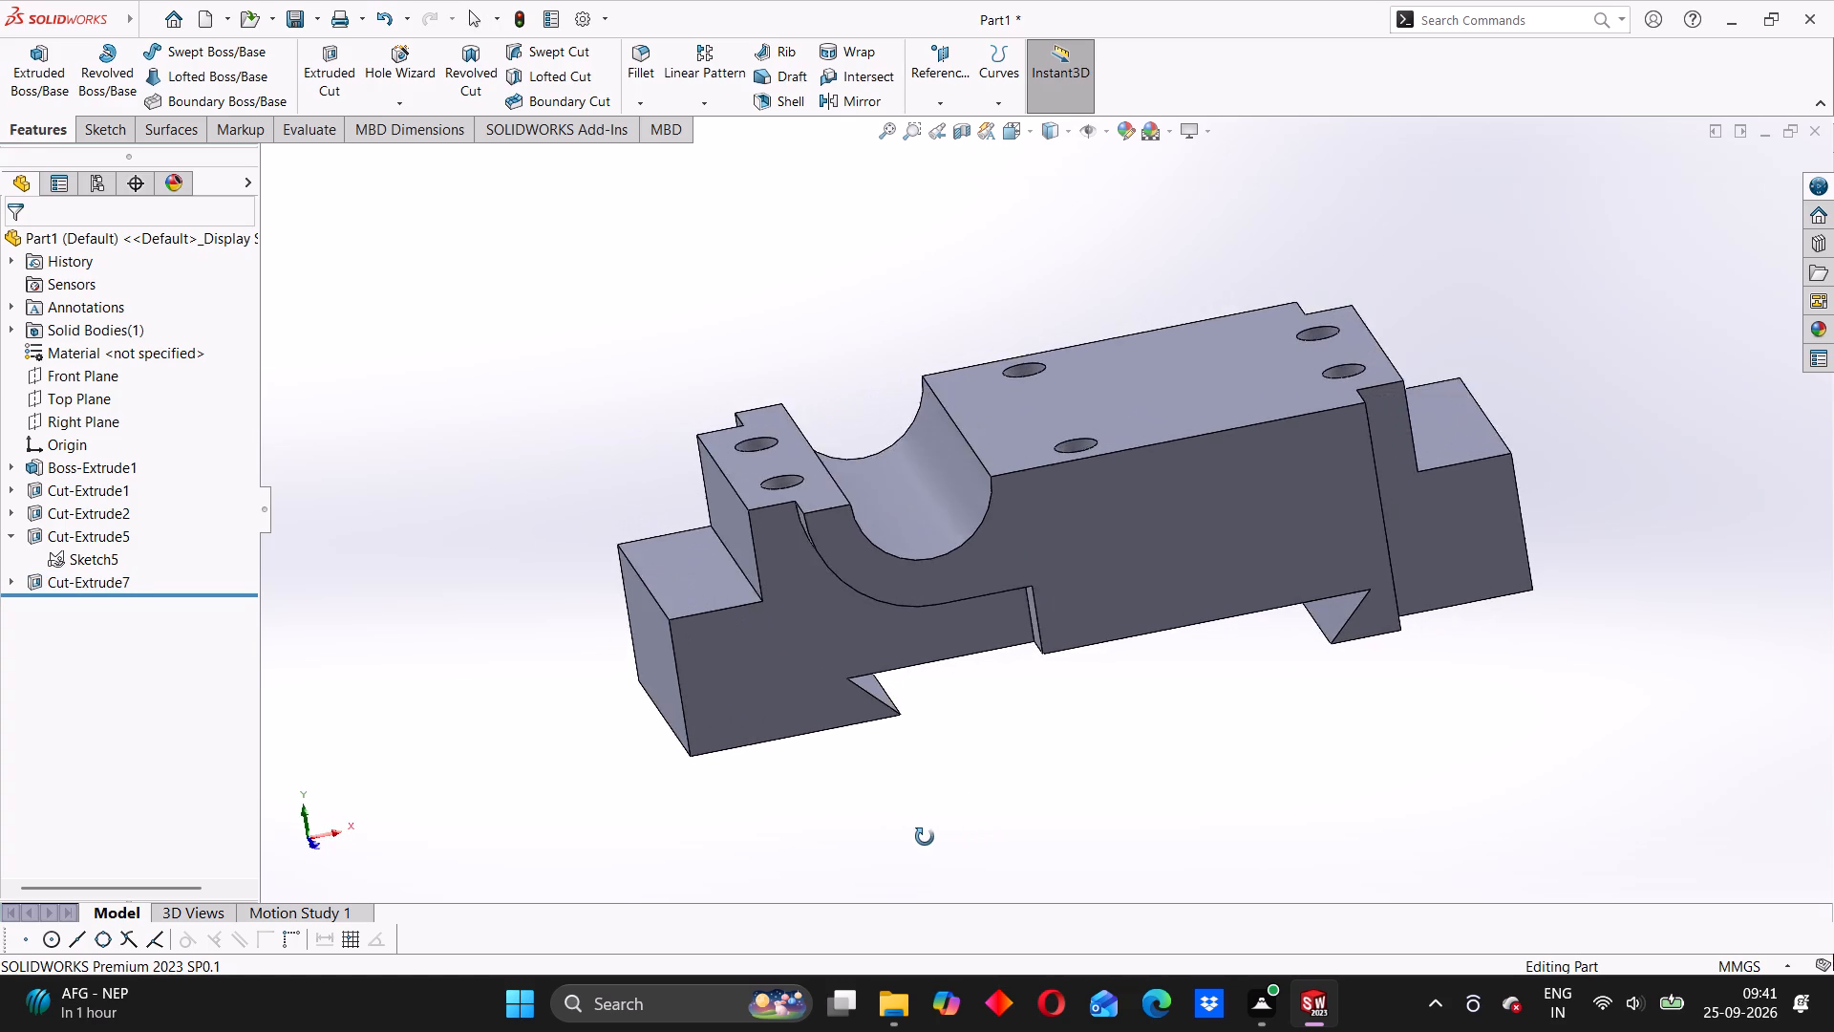
{"action": "middle_click_drag", "start_coordinate": [925, 837], "coordinate": [1002, 704]}
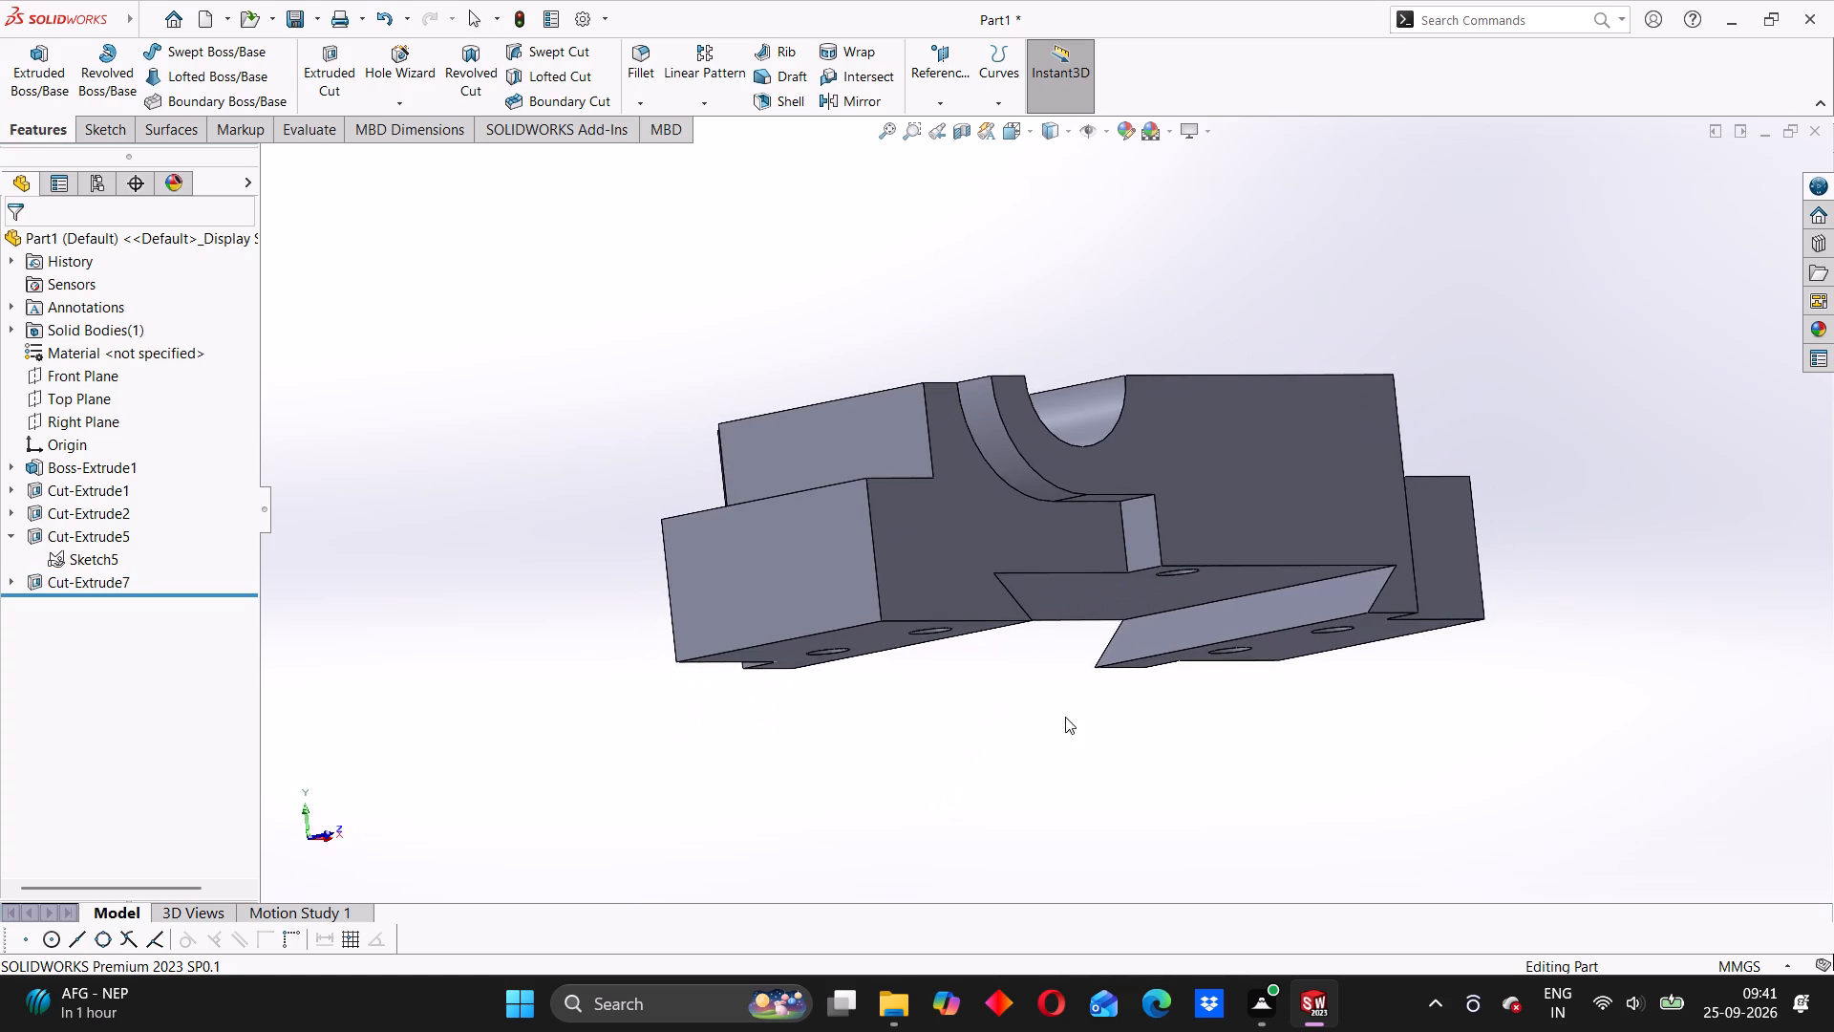
{"action": "scroll", "coordinate": [1065, 717], "scroll_direction": "up", "scroll_amount": 2}
{"action": "middle_click_drag", "start_coordinate": [1058, 719], "coordinate": [937, 812]}
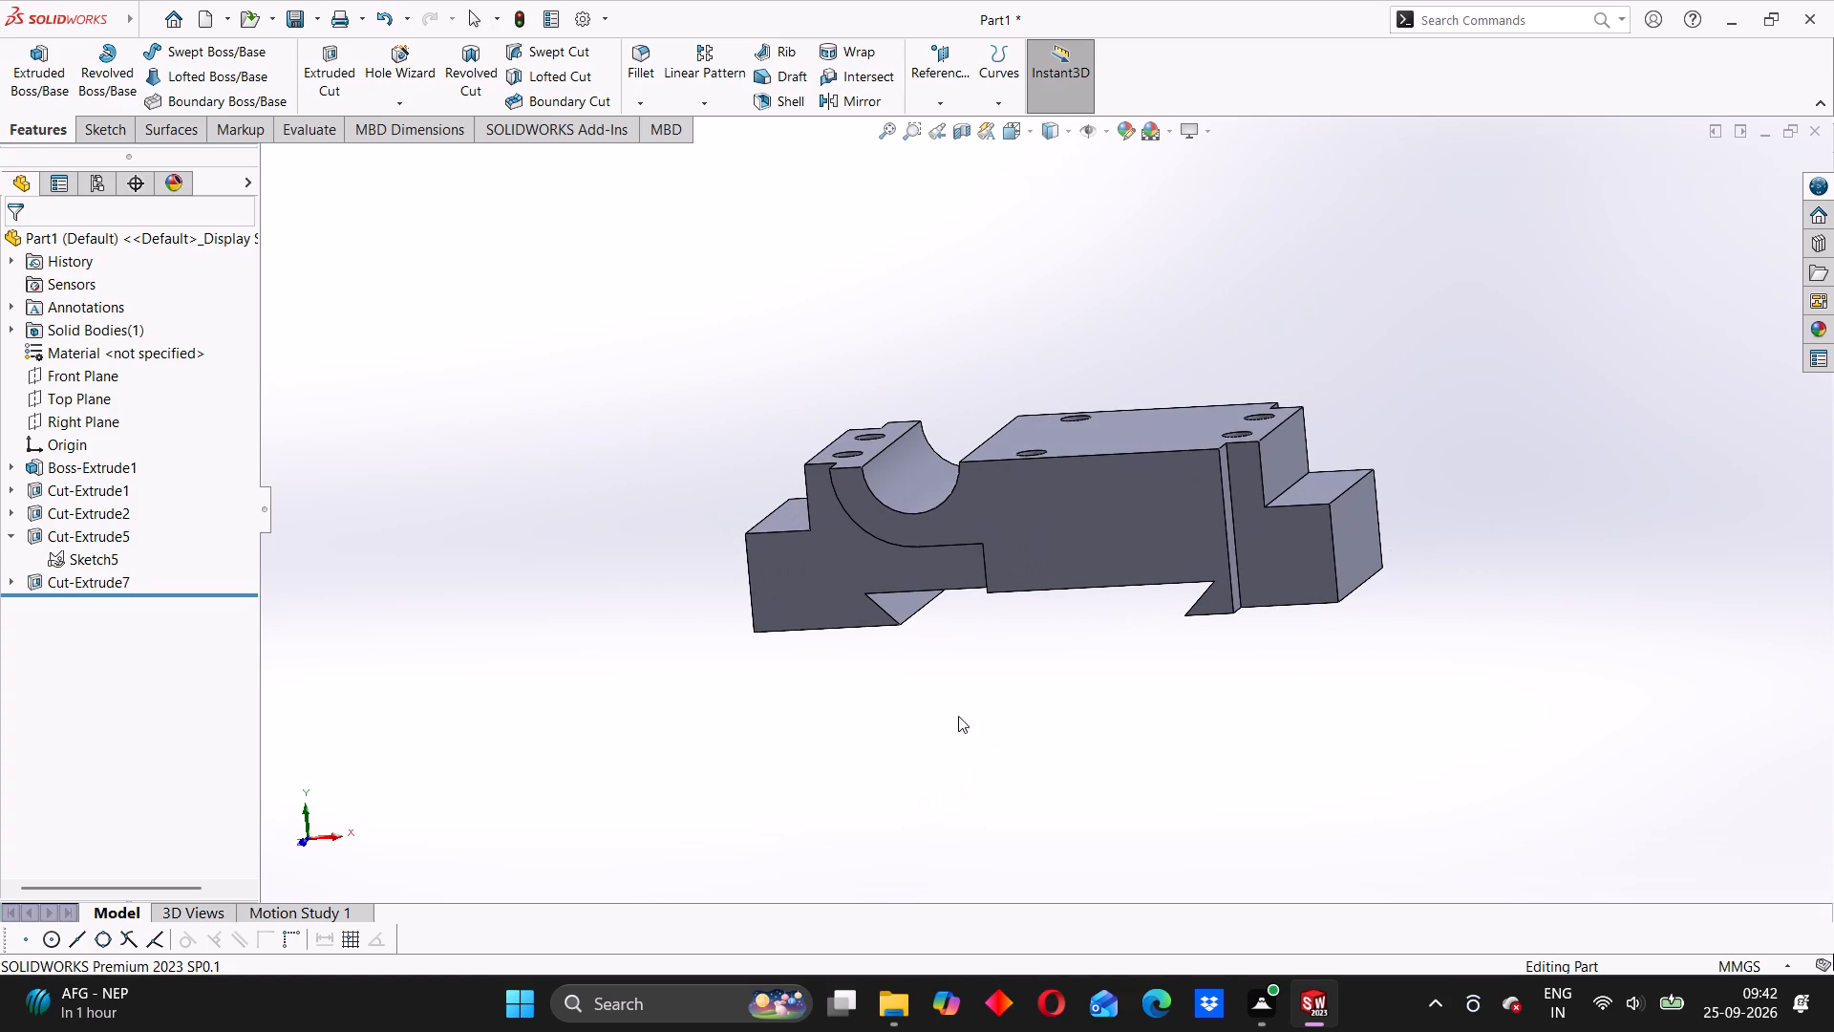
{"action": "scroll", "coordinate": [956, 645], "scroll_direction": "down", "scroll_amount": 2}
{"action": "middle_click_drag", "start_coordinate": [942, 676], "coordinate": [980, 692]}
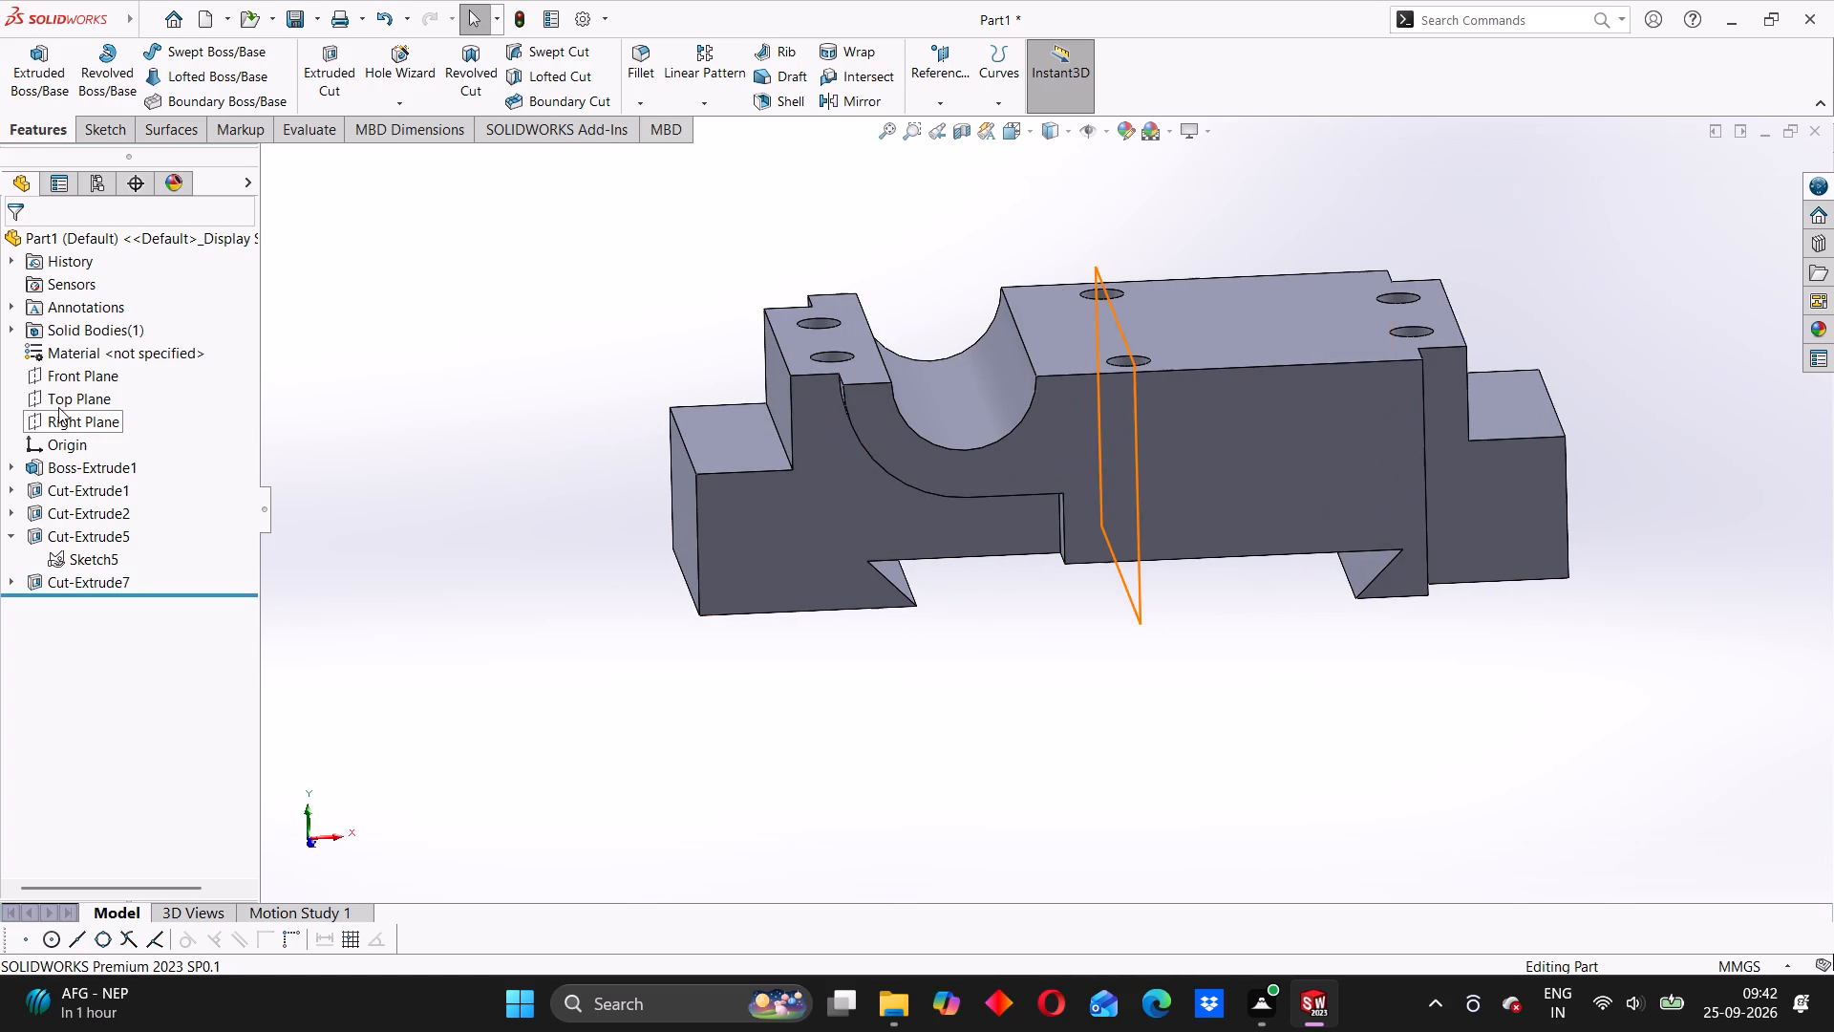
{"action": "middle_click_drag", "start_coordinate": [784, 681], "coordinate": [848, 727]}
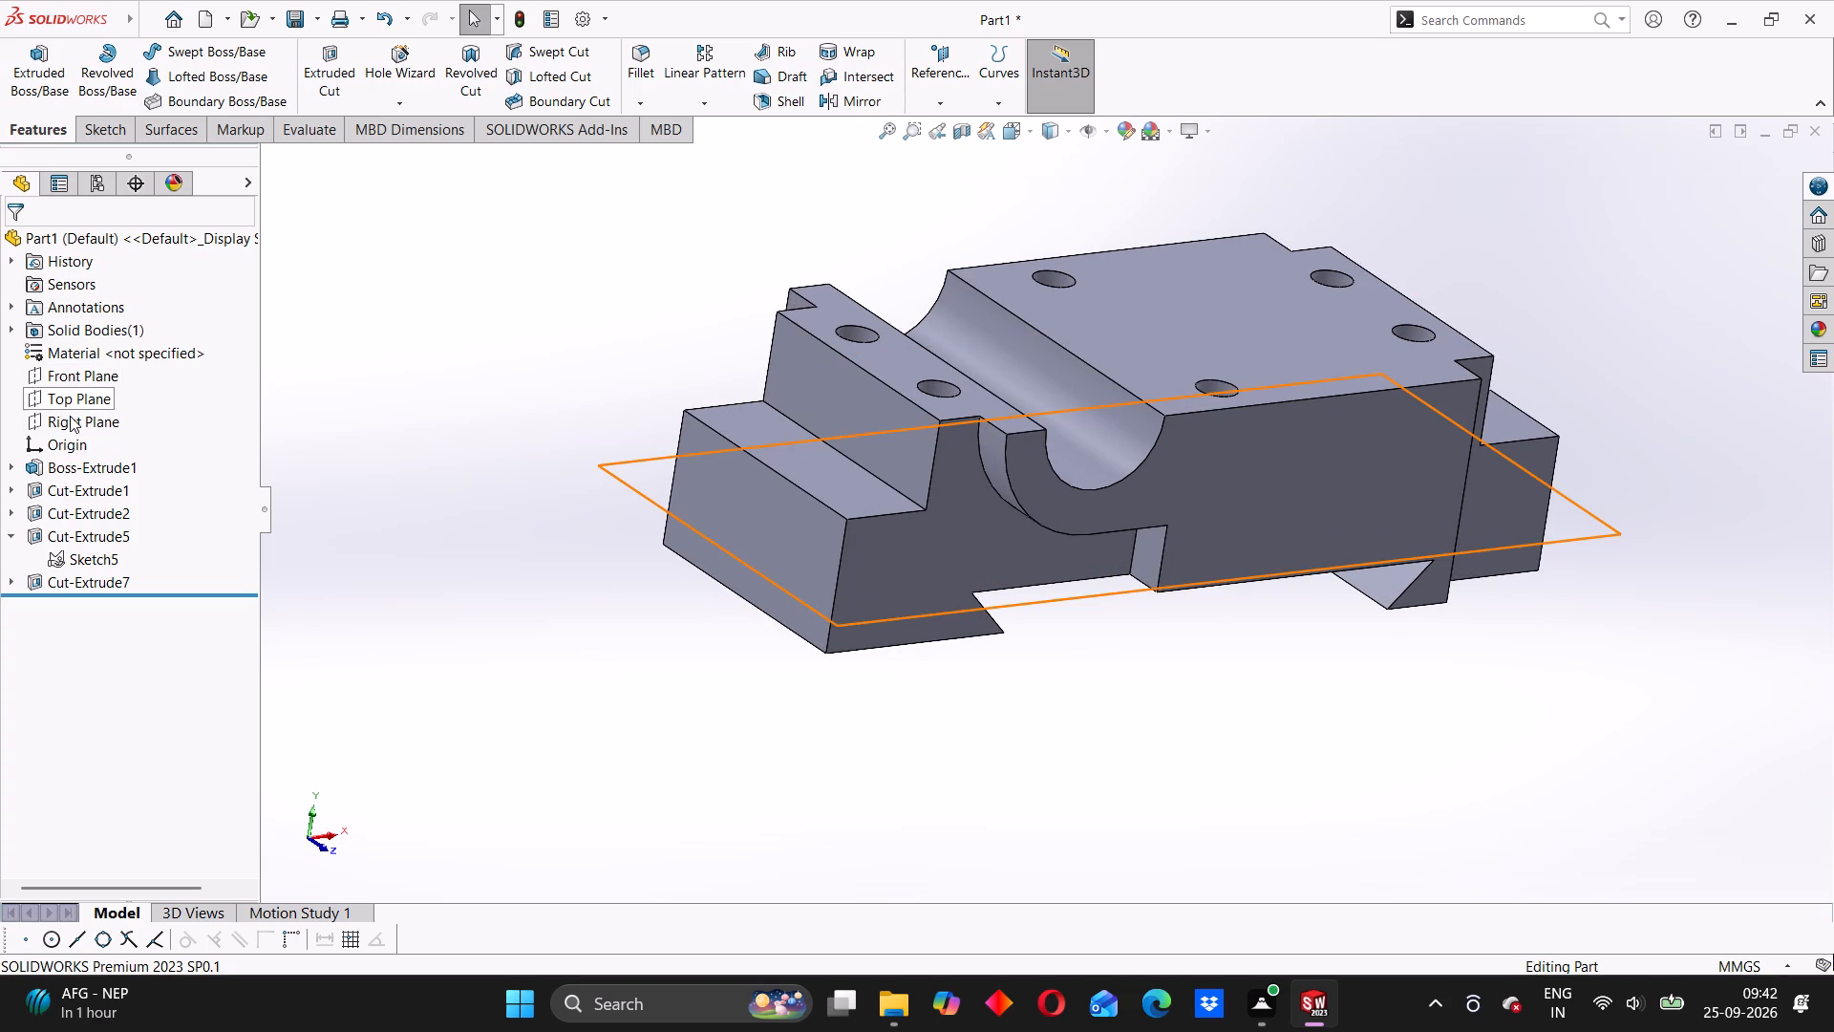
Mirror the new extruded cut about the Front Plane to the block's opposite face.
{"action": "left_click", "coordinate": [71, 383]}
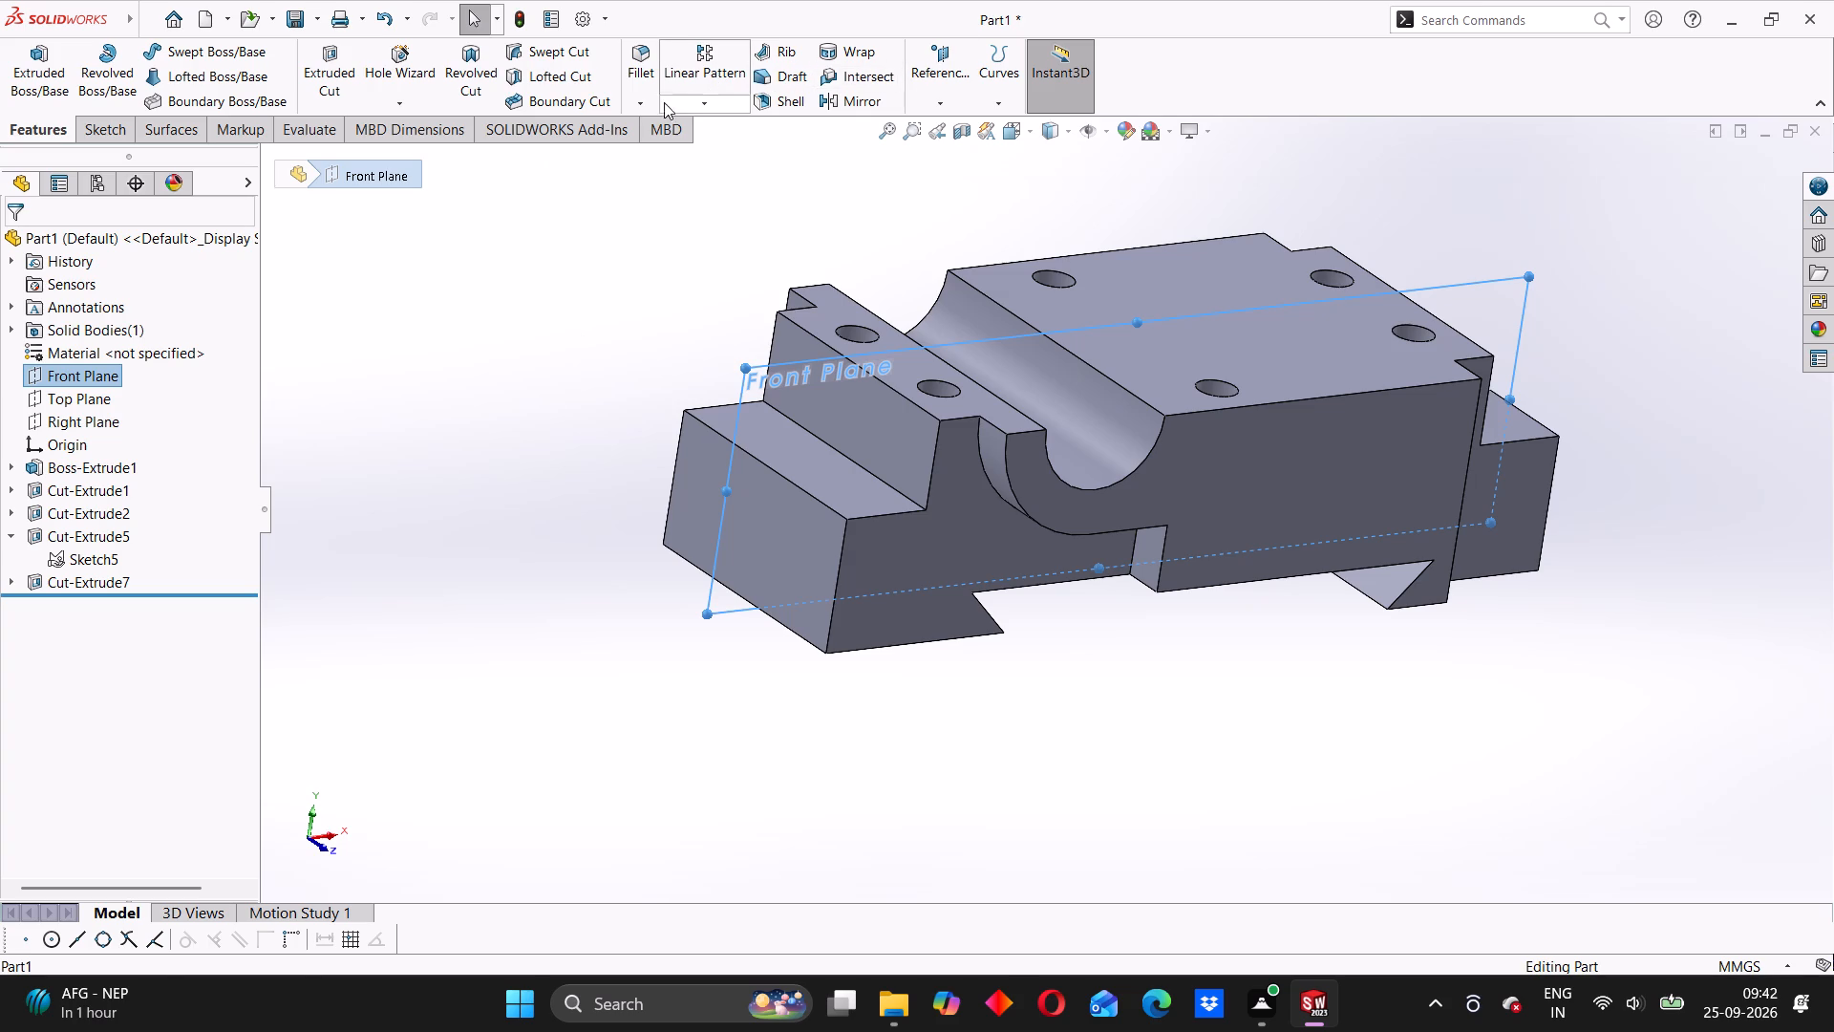
{"action": "left_click", "coordinate": [687, 110]}
{"action": "left_click", "coordinate": [712, 173]}
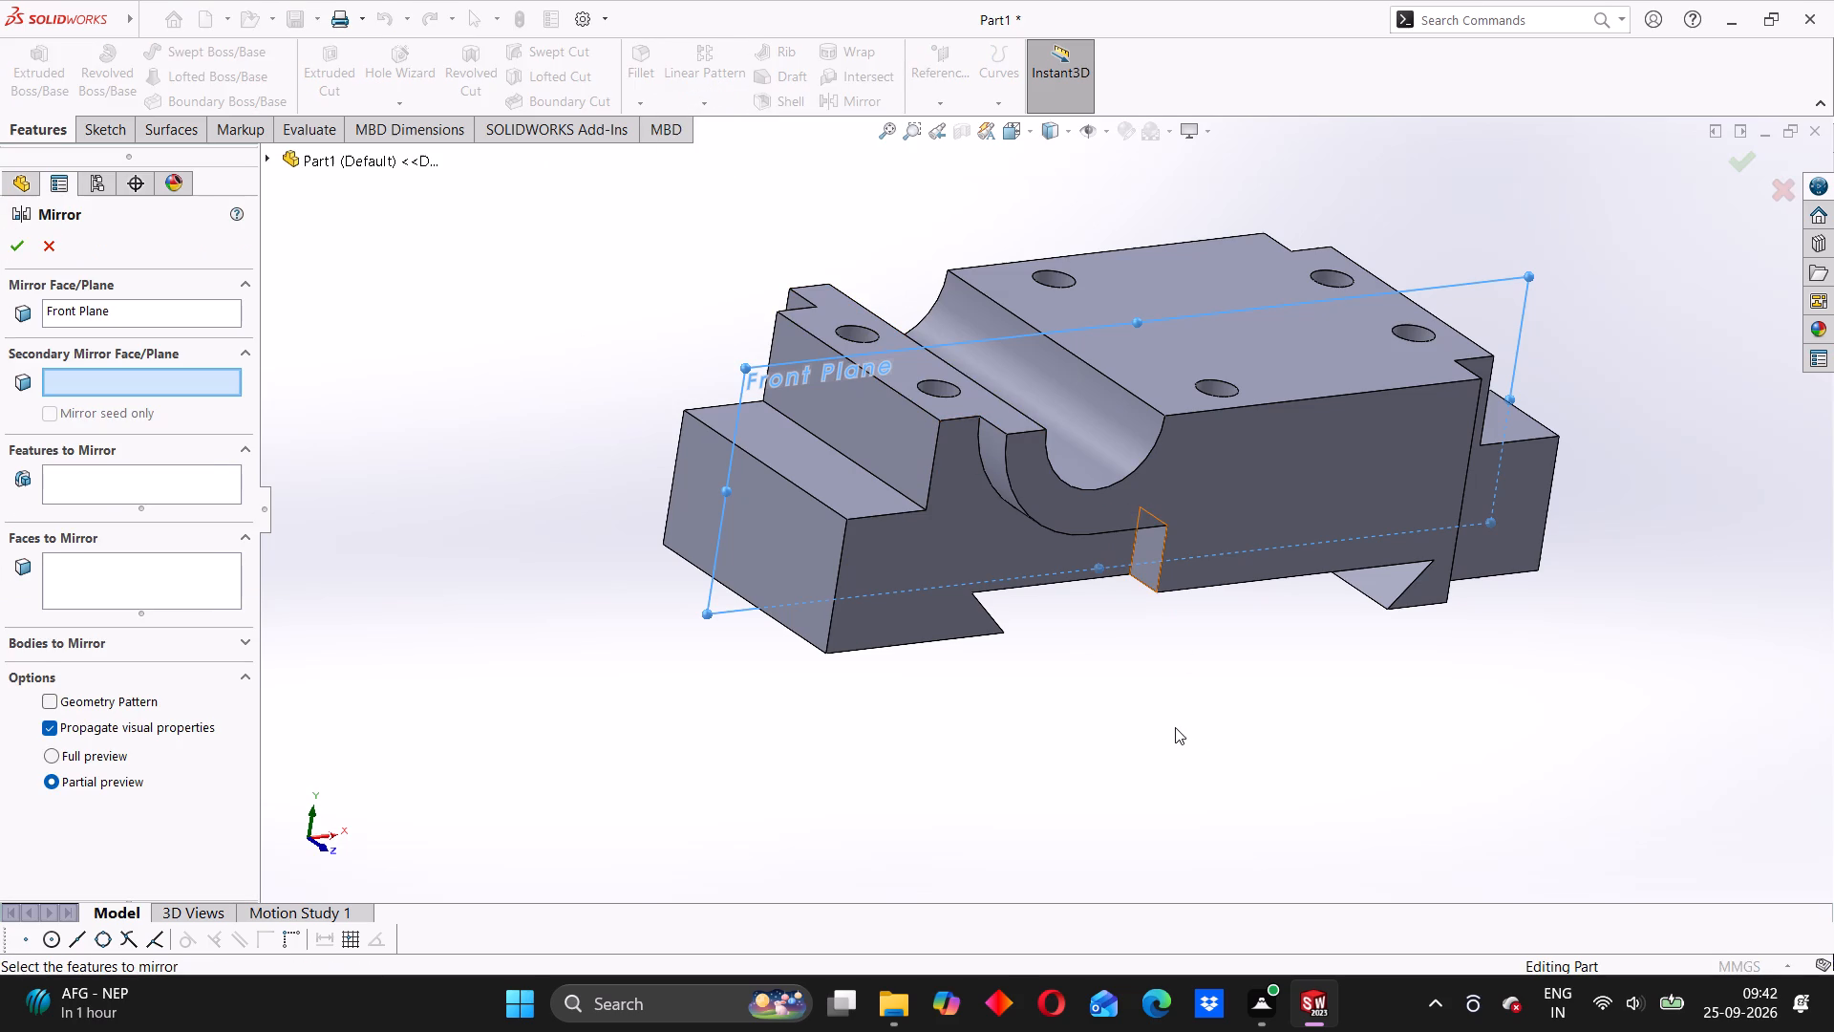
{"action": "middle_click_drag", "start_coordinate": [1123, 715], "coordinate": [1051, 733]}
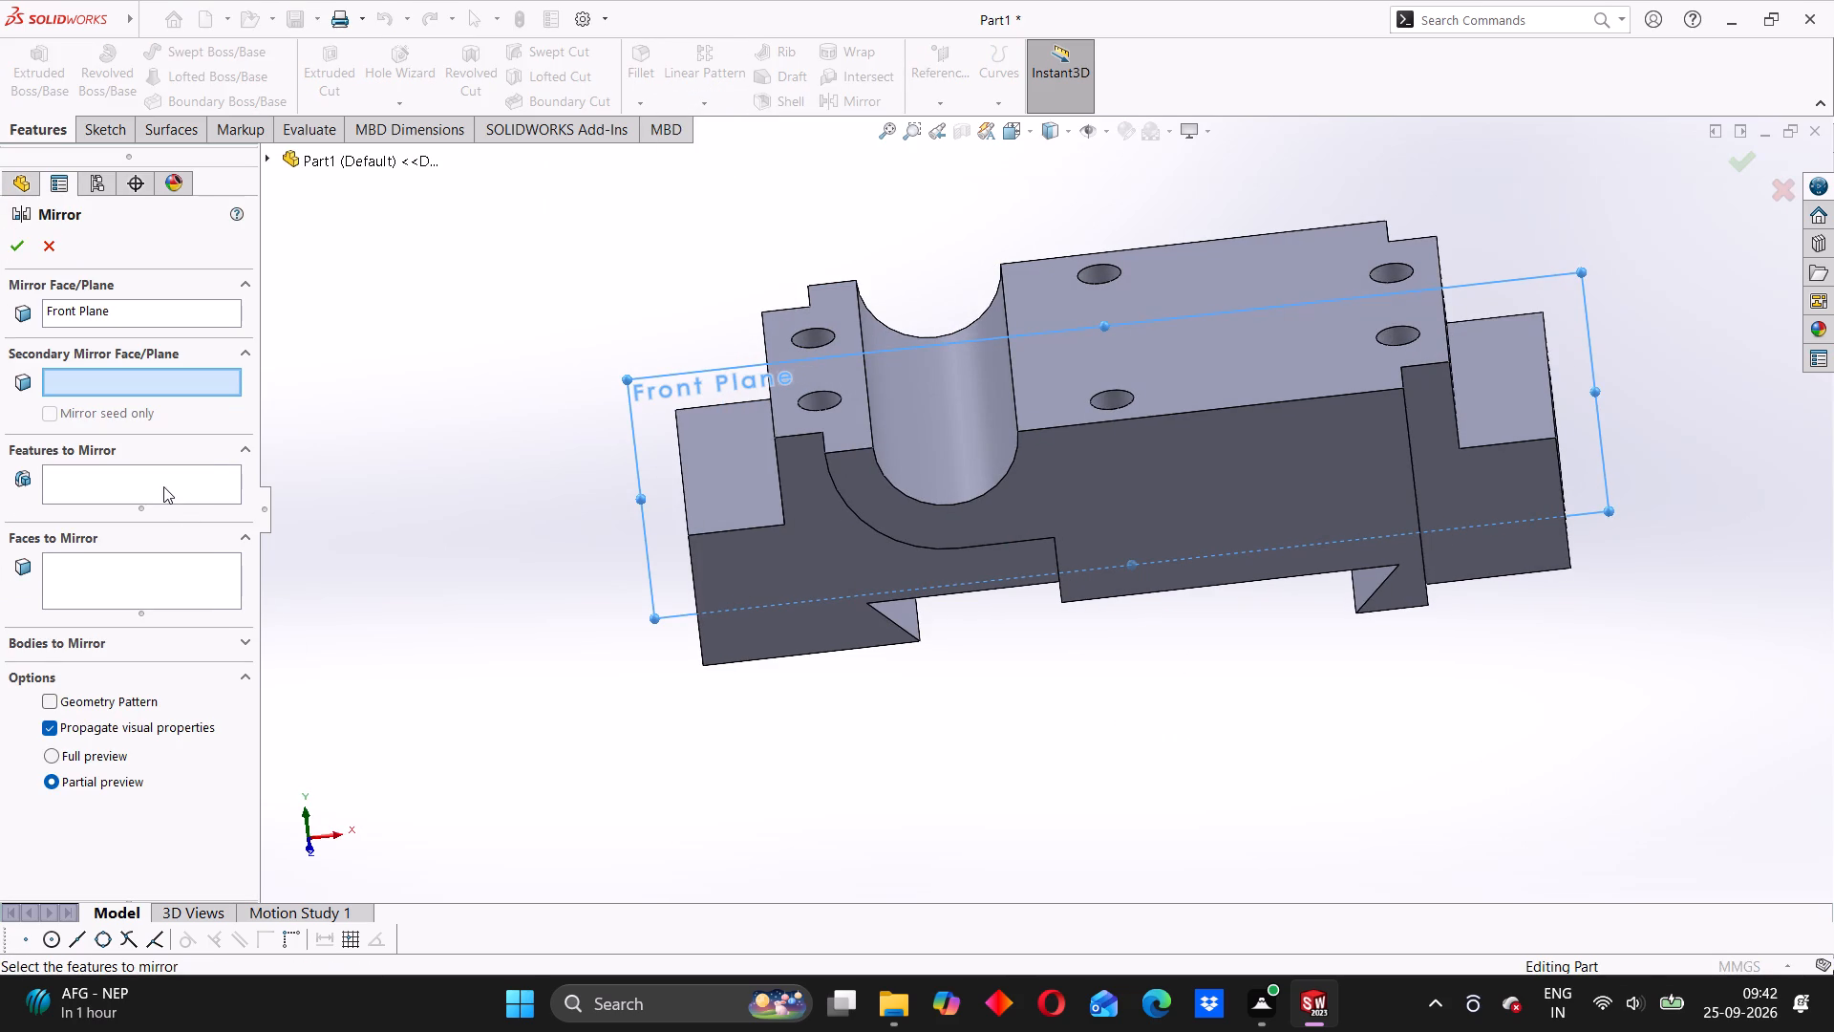
{"action": "left_click", "coordinate": [163, 486]}
{"action": "left_click", "coordinate": [266, 156]}
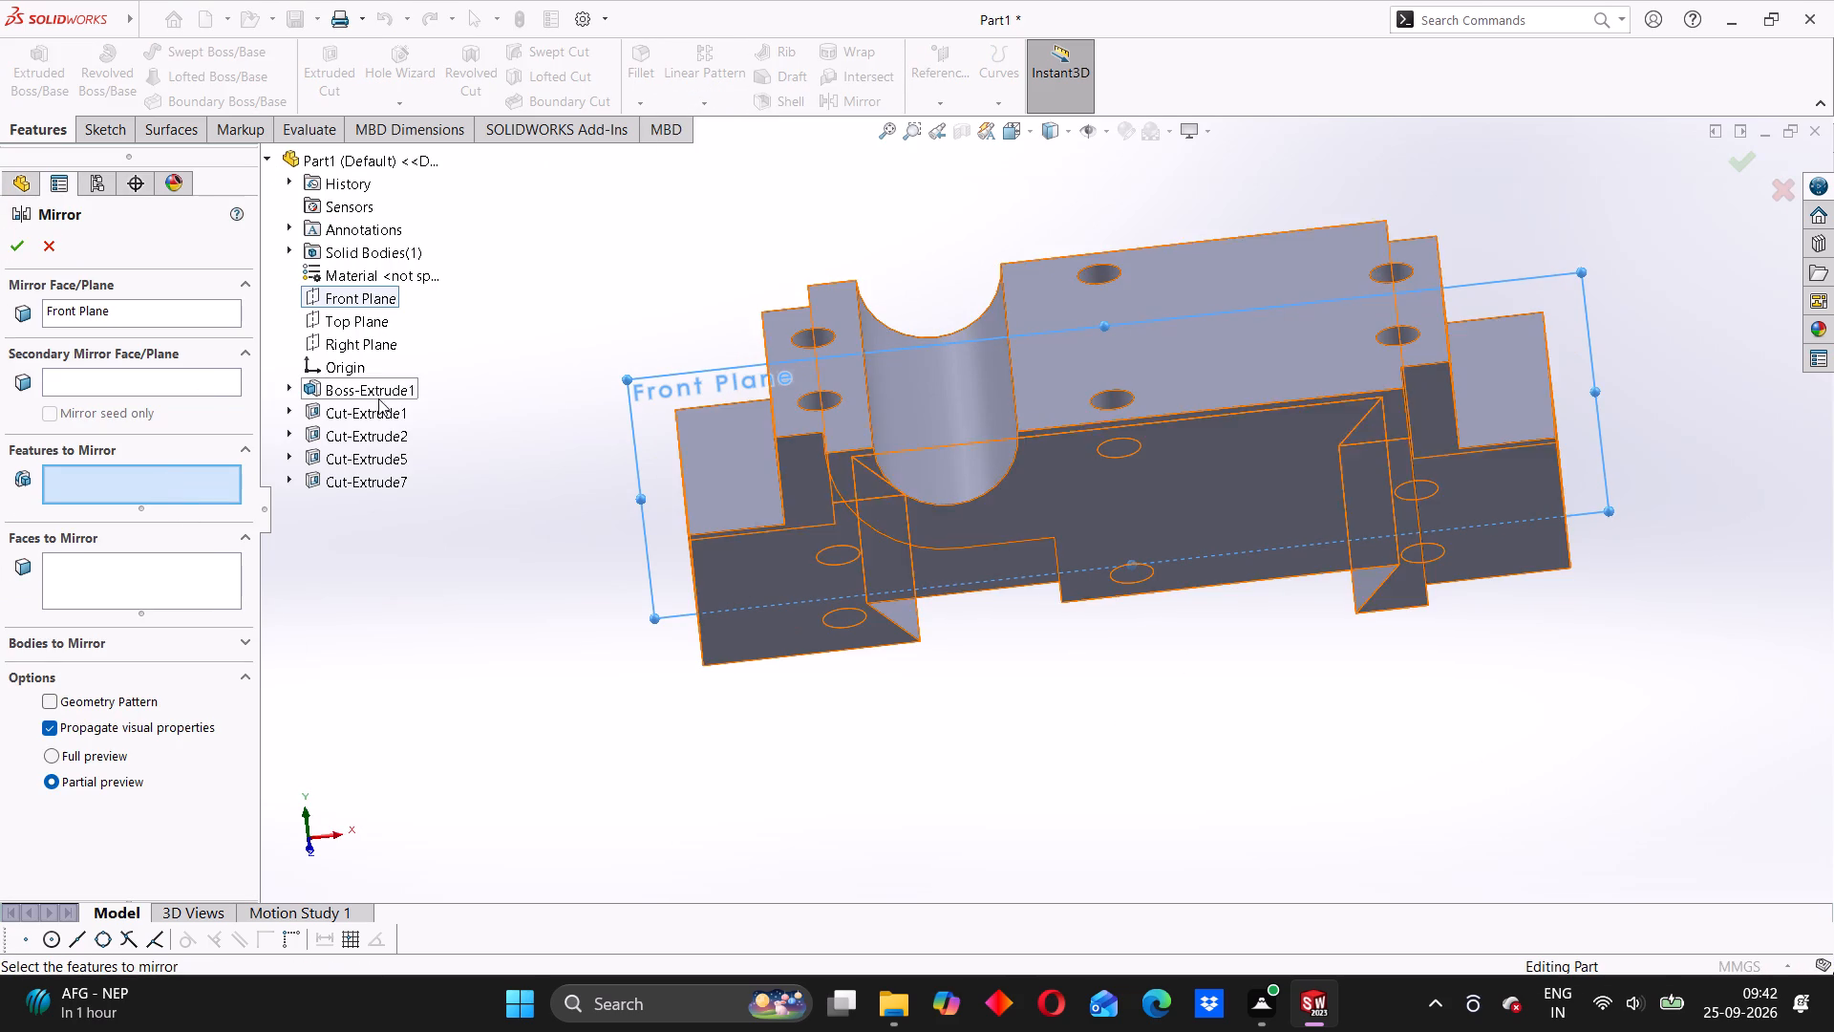
{"action": "left_click", "coordinate": [355, 487]}
{"action": "middle_click_drag", "start_coordinate": [578, 638], "coordinate": [773, 712]}
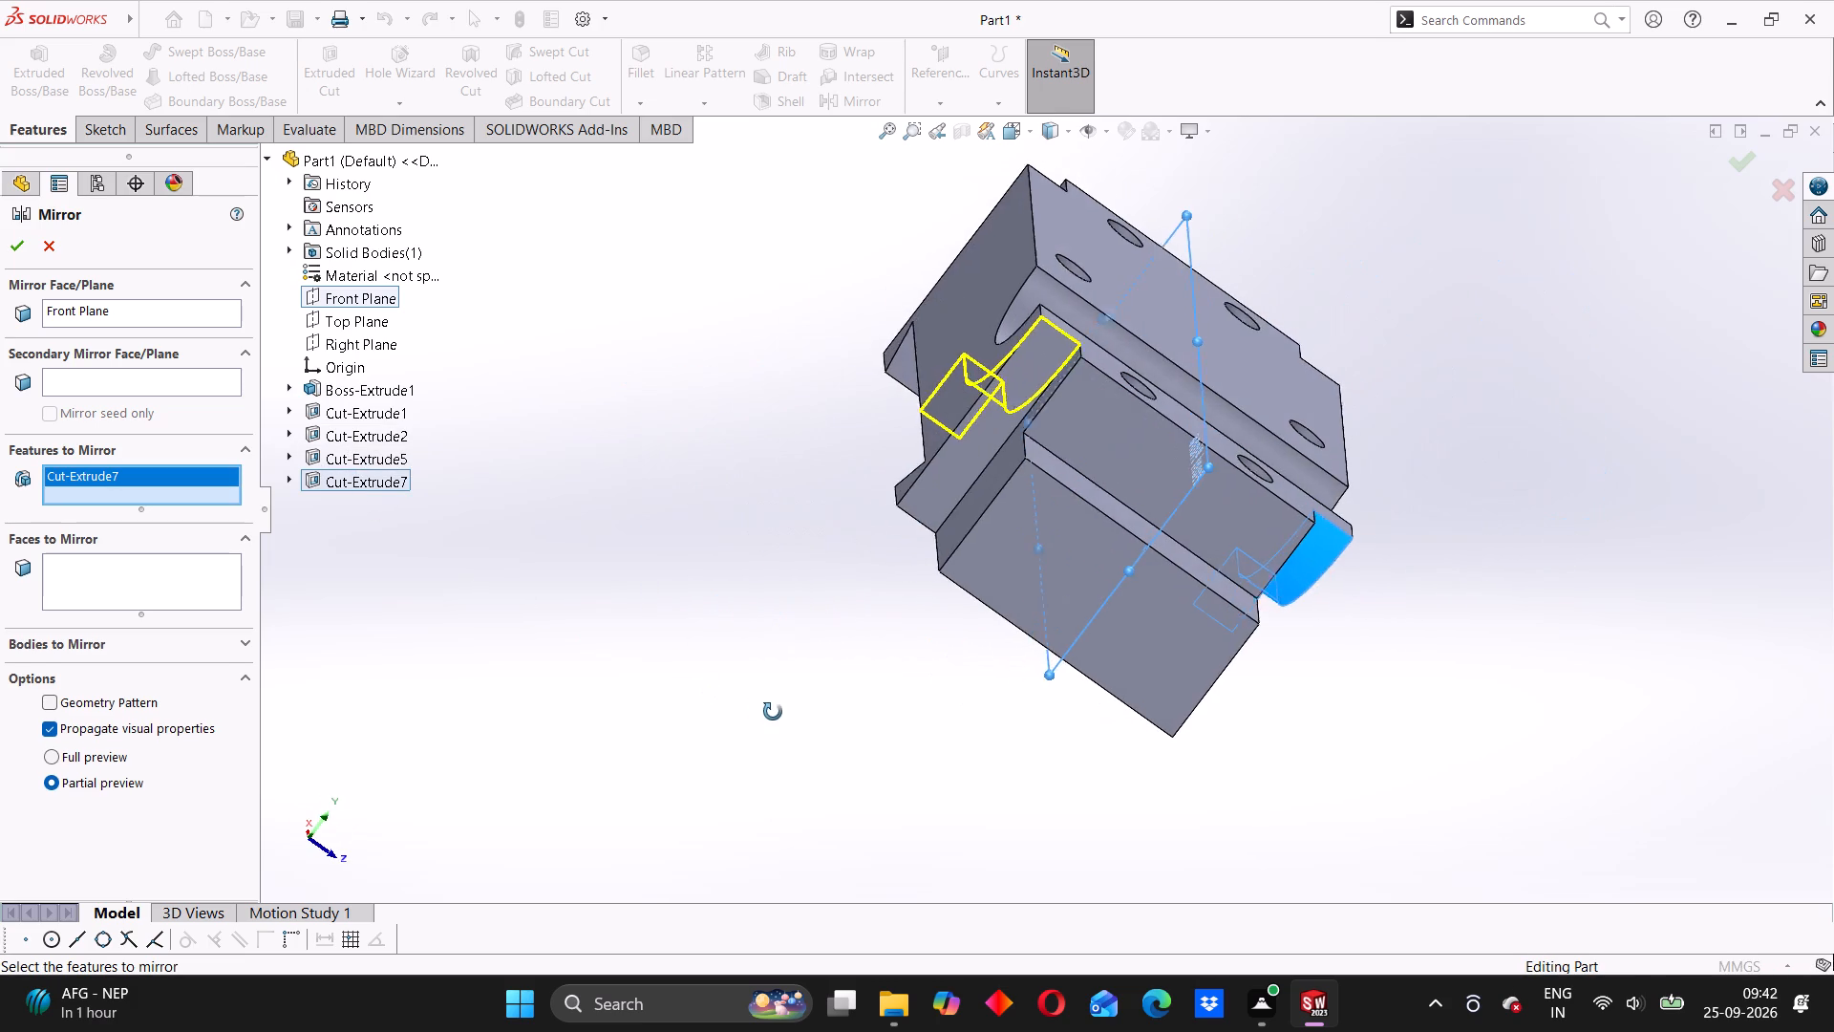
{"action": "middle_click_drag", "start_coordinate": [773, 712], "coordinate": [774, 713]}
{"action": "middle_click_drag", "start_coordinate": [656, 667], "coordinate": [744, 731]}
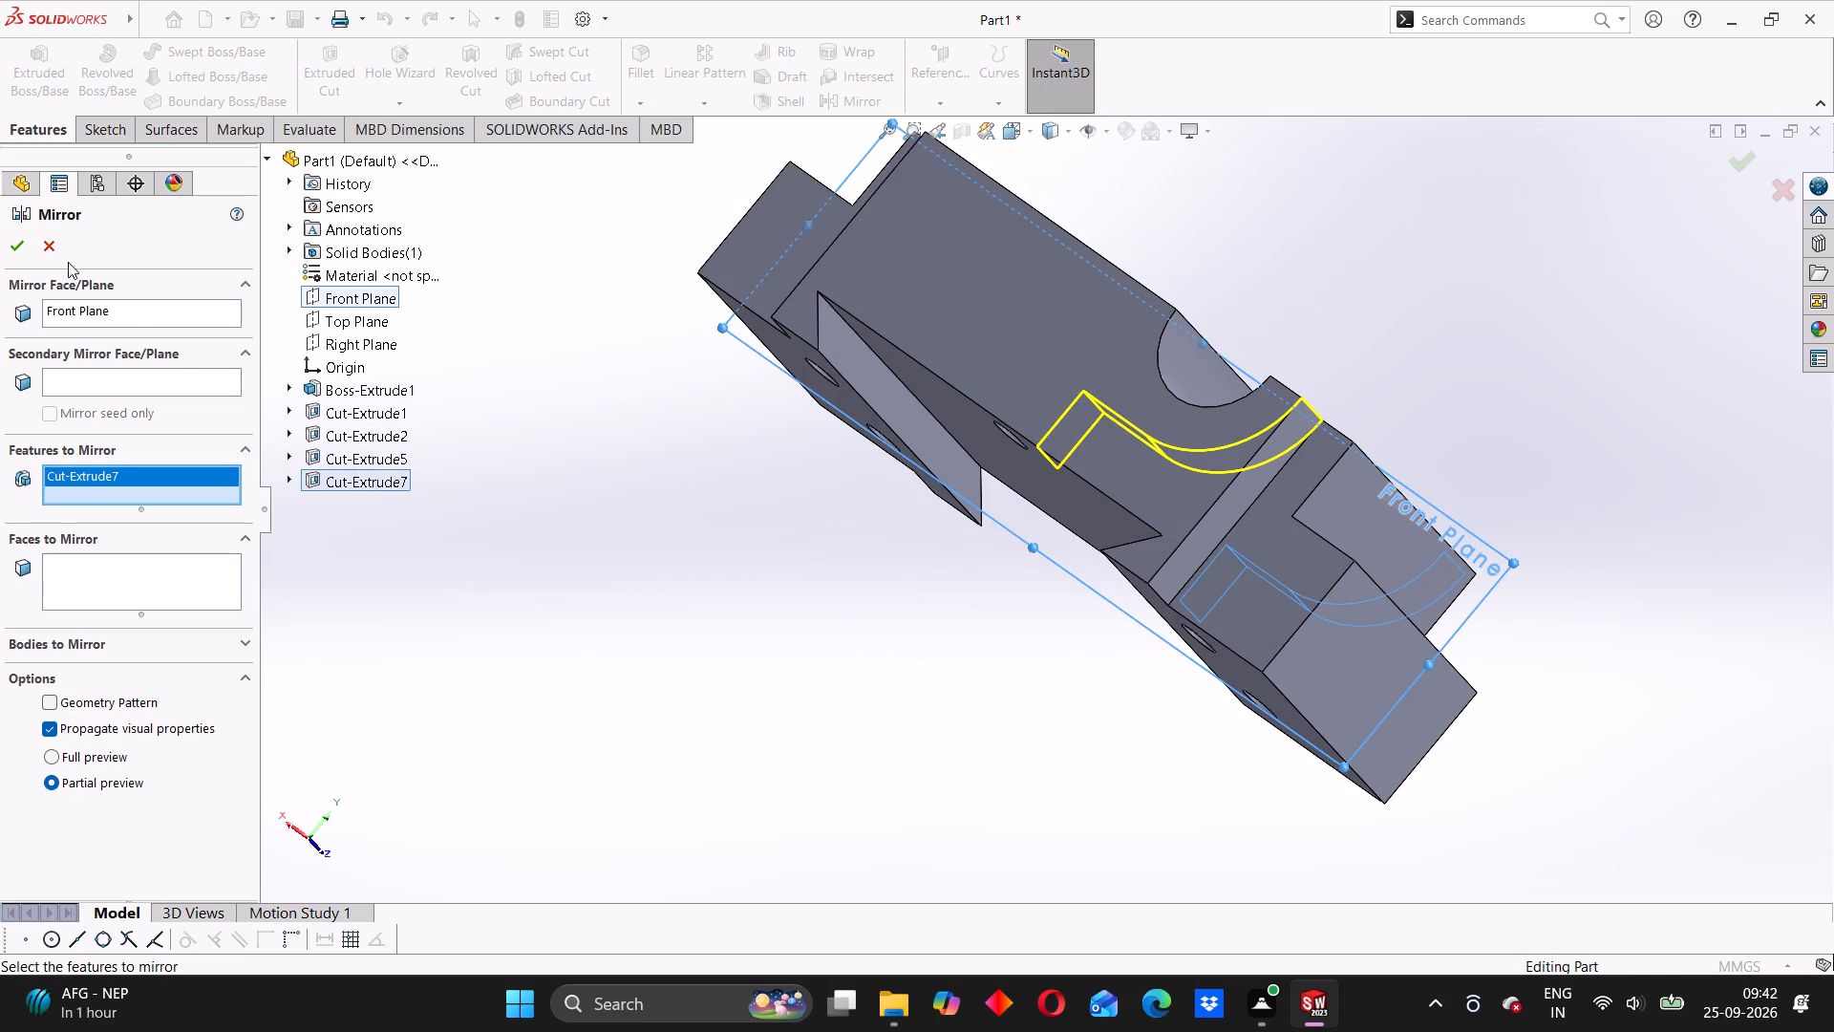
{"action": "left_click", "coordinate": [18, 248]}
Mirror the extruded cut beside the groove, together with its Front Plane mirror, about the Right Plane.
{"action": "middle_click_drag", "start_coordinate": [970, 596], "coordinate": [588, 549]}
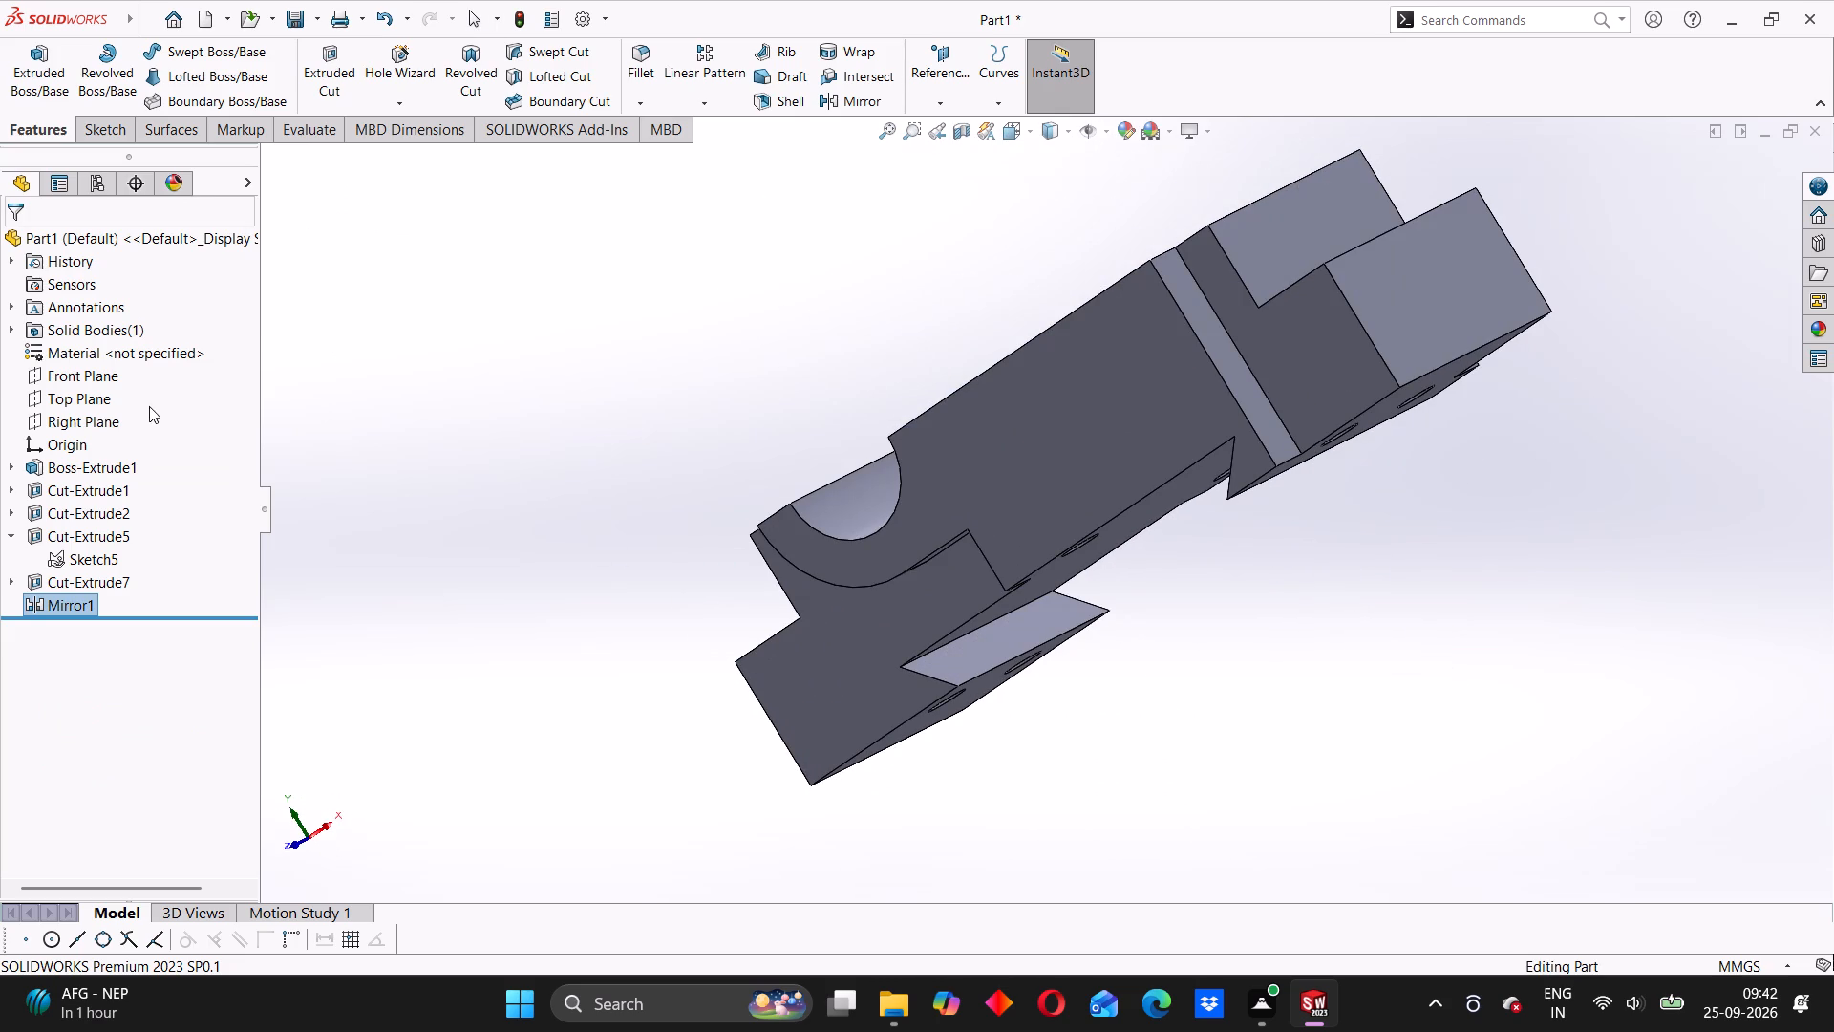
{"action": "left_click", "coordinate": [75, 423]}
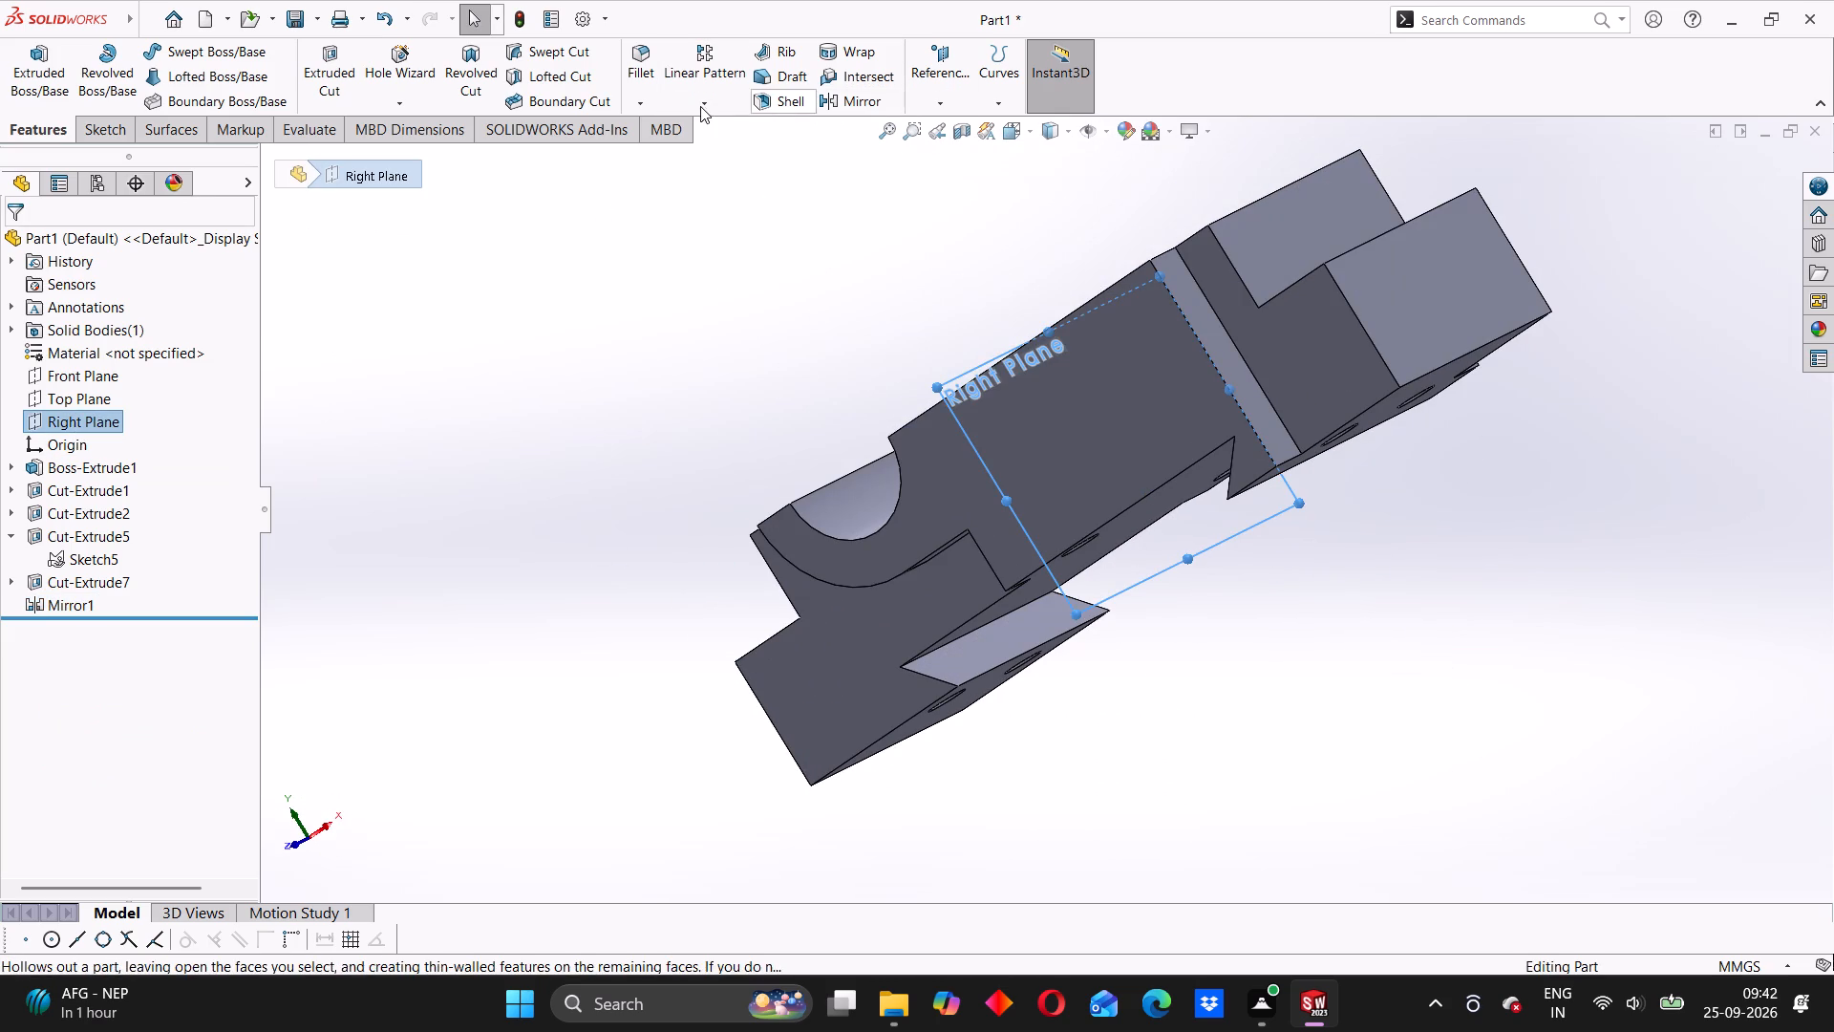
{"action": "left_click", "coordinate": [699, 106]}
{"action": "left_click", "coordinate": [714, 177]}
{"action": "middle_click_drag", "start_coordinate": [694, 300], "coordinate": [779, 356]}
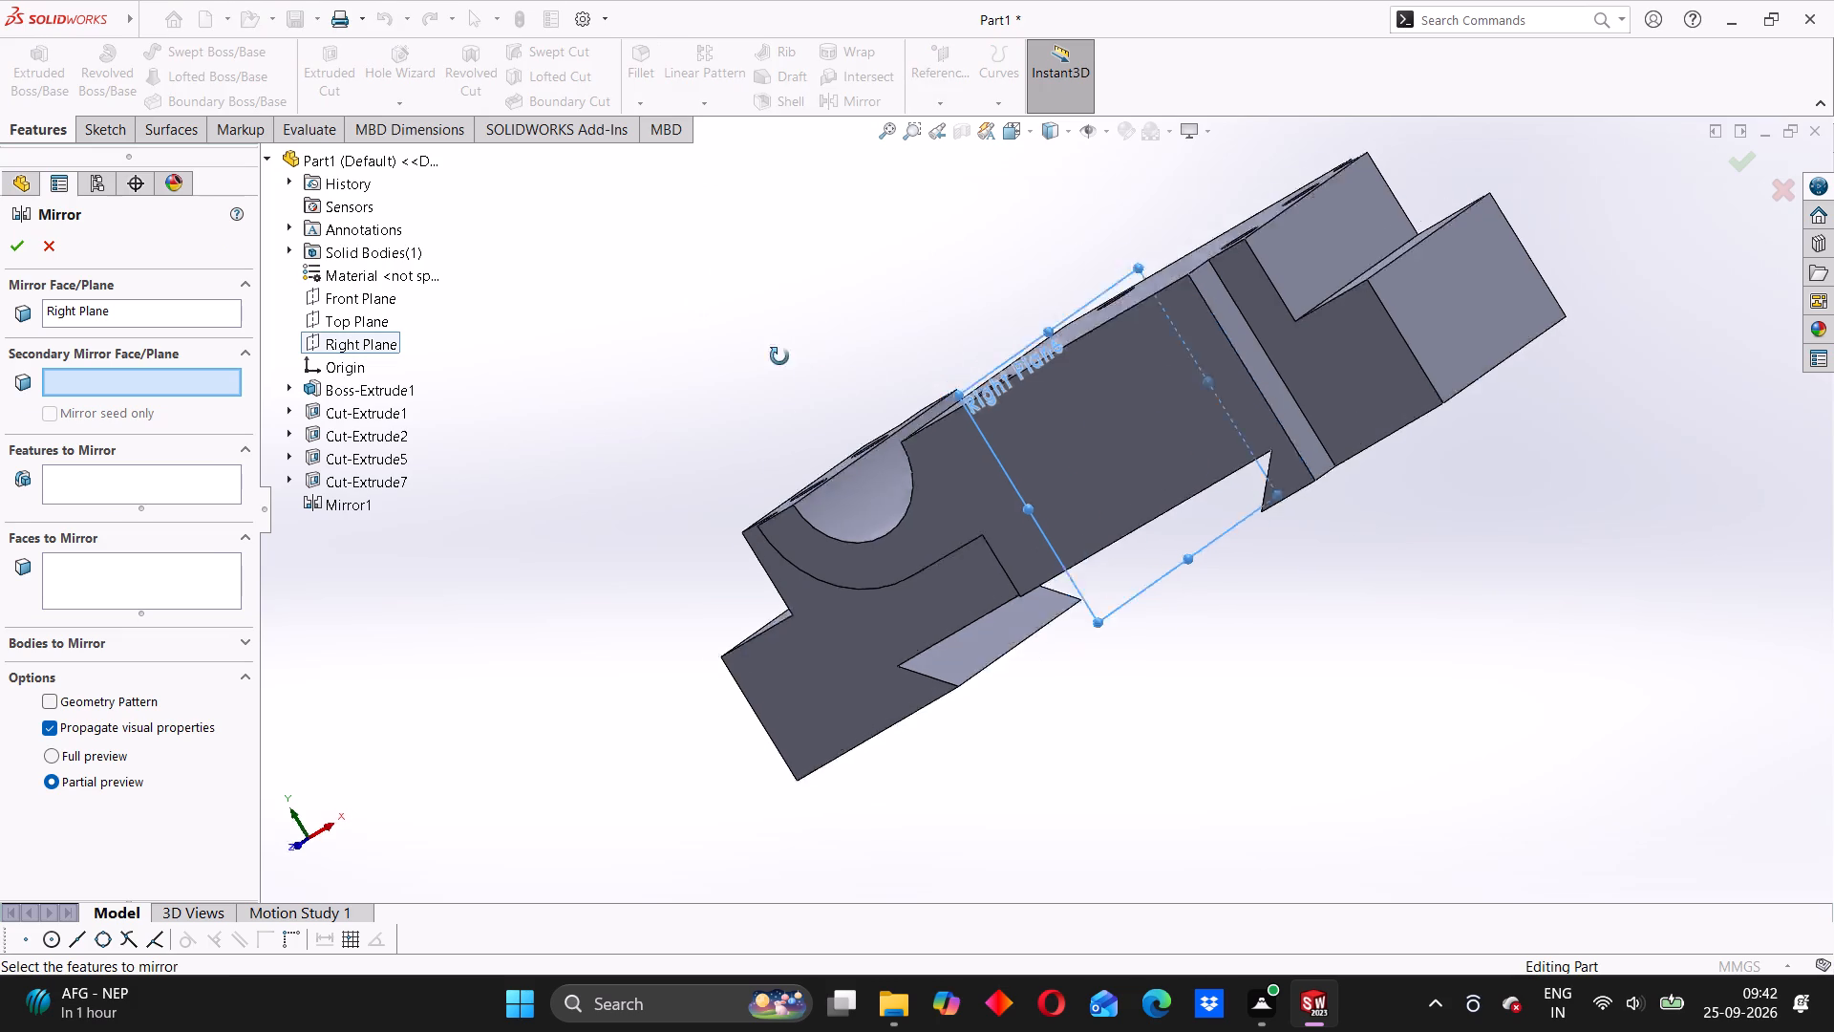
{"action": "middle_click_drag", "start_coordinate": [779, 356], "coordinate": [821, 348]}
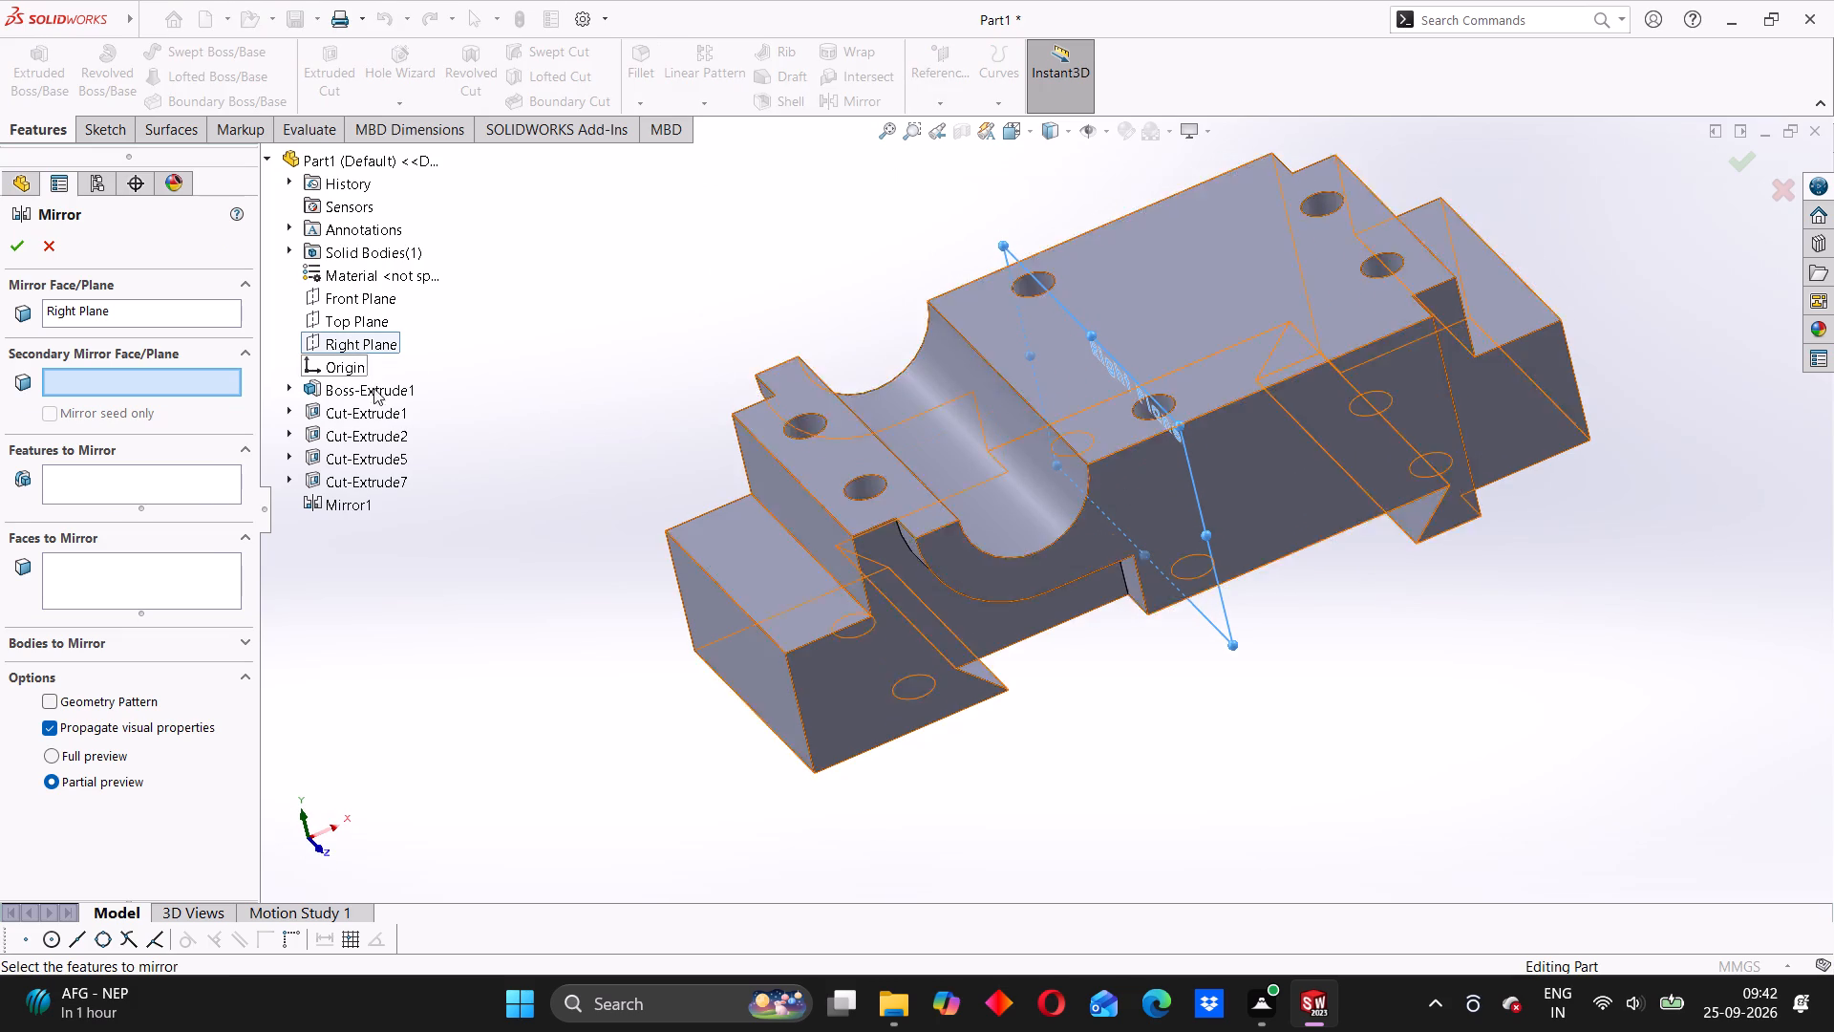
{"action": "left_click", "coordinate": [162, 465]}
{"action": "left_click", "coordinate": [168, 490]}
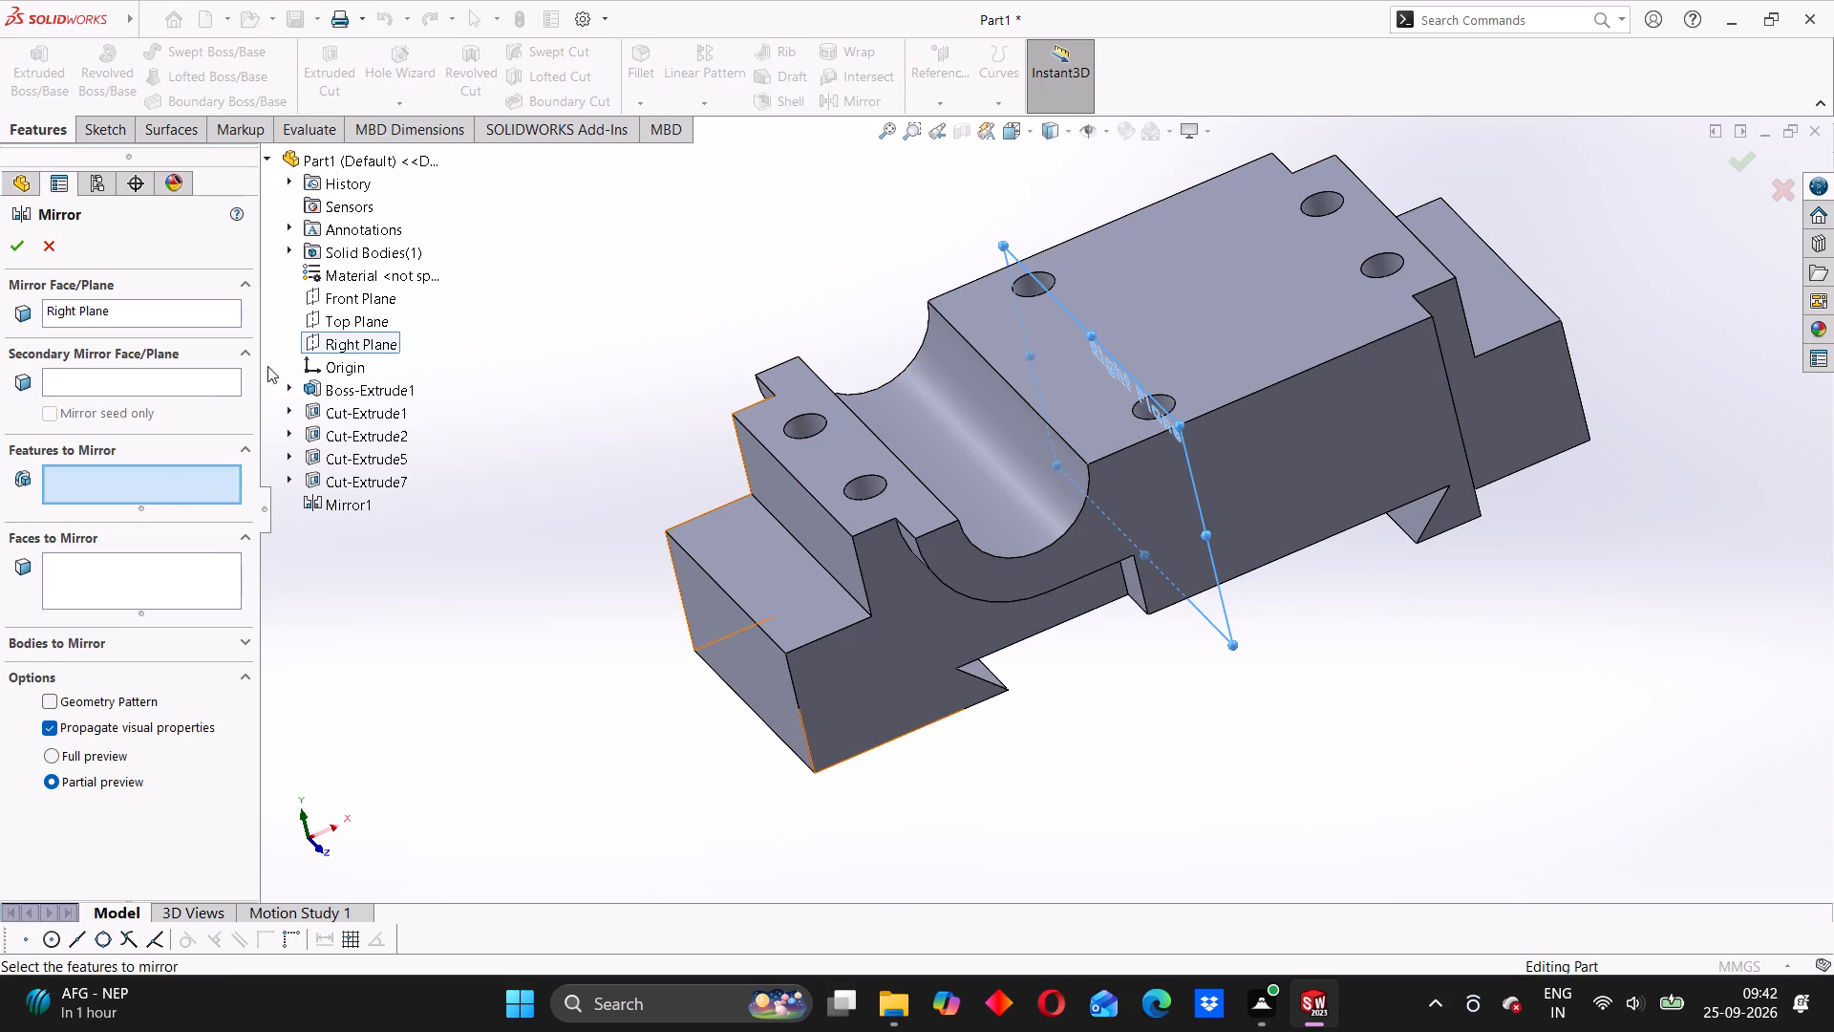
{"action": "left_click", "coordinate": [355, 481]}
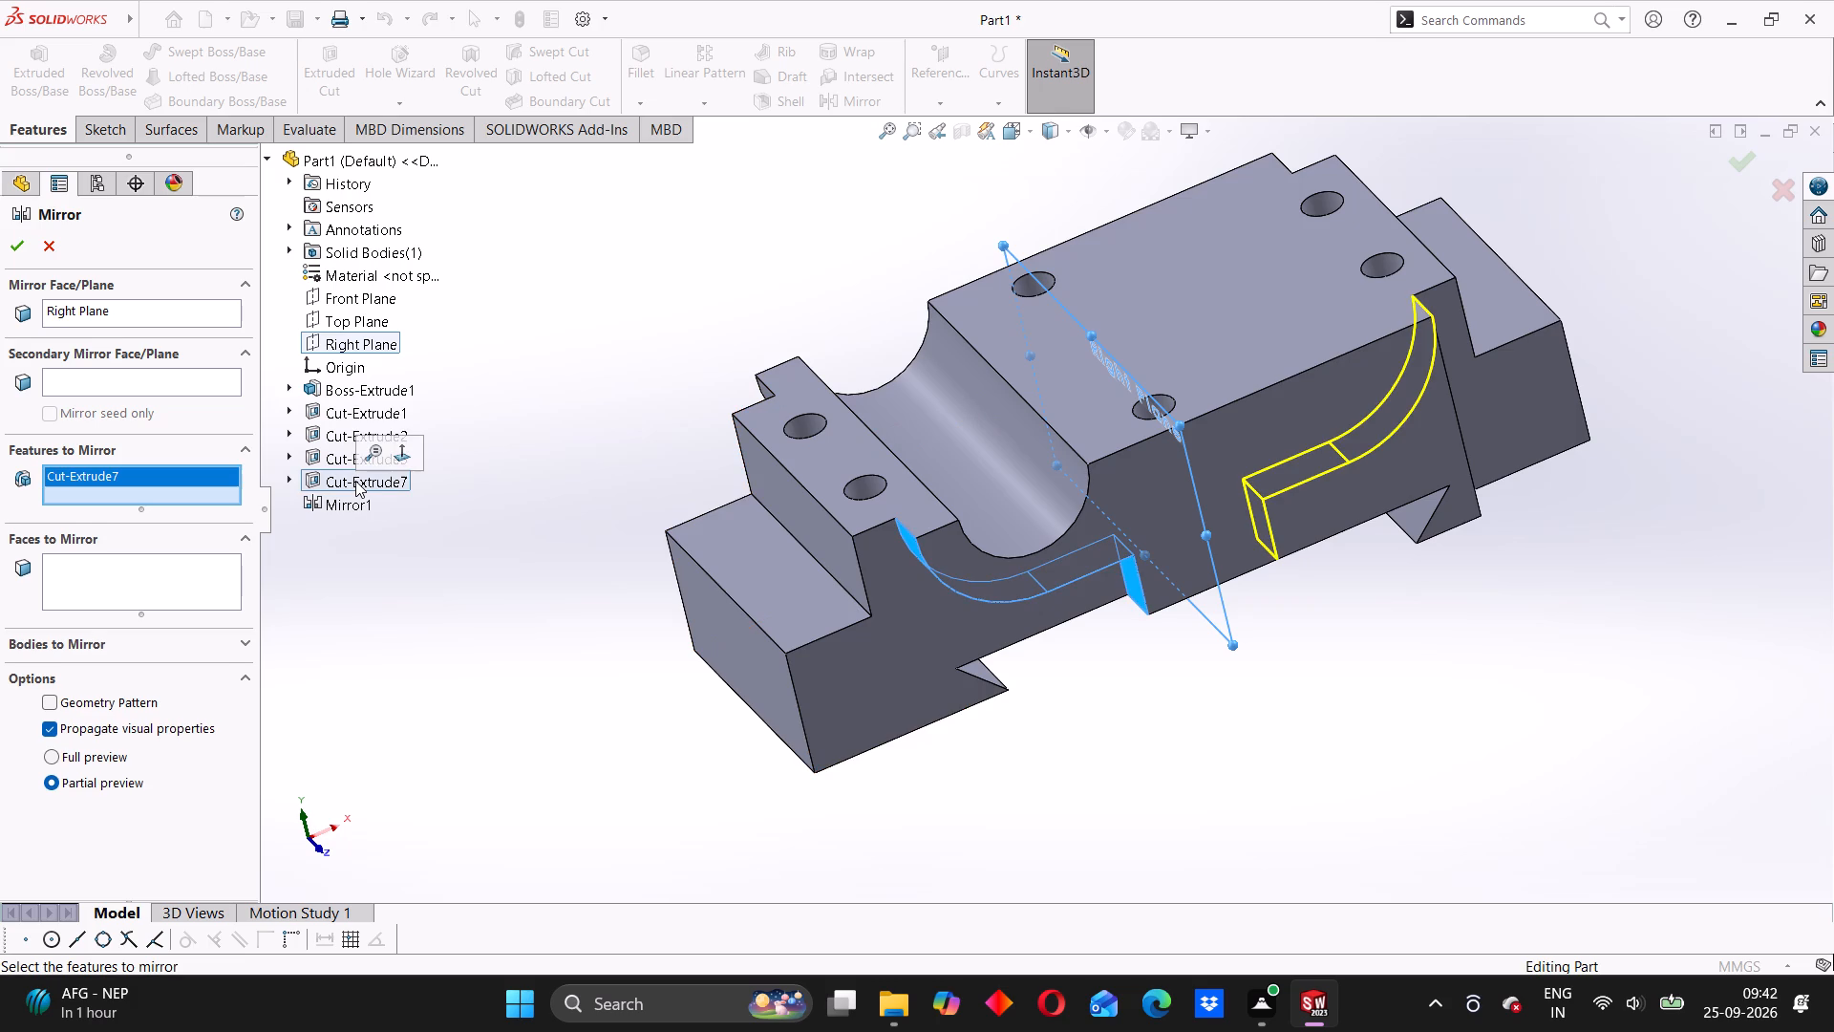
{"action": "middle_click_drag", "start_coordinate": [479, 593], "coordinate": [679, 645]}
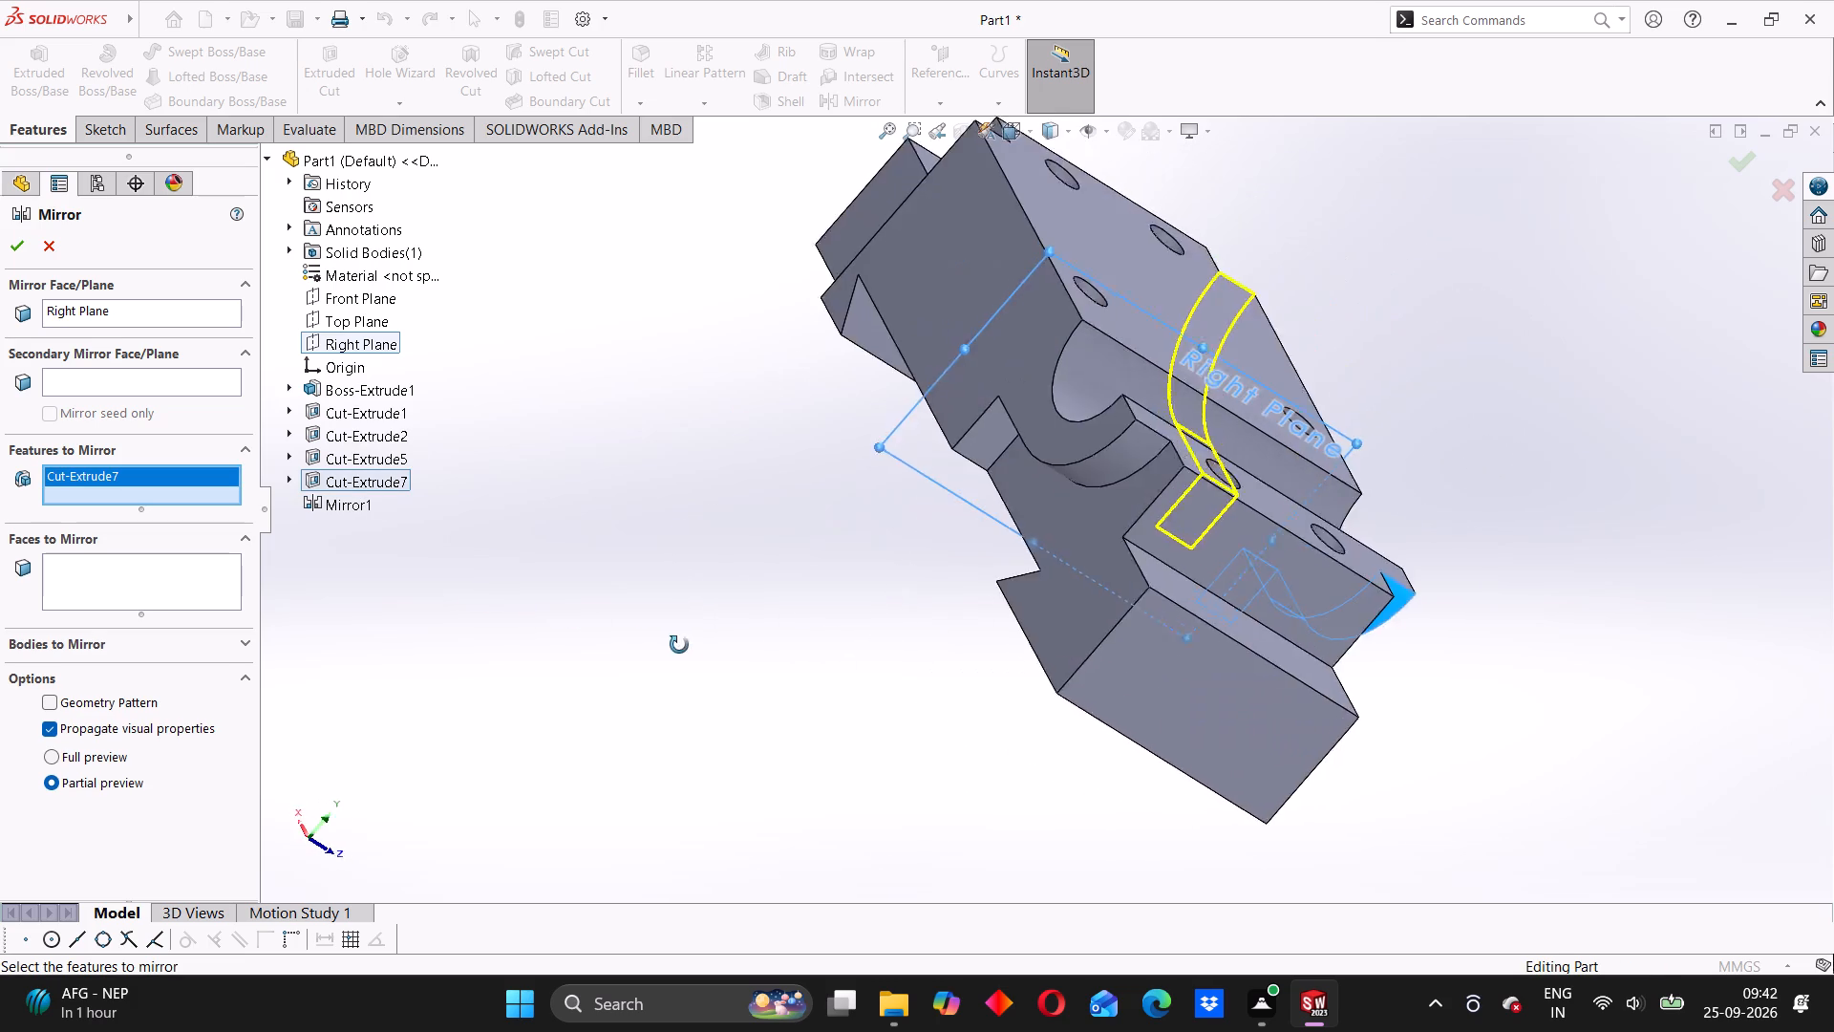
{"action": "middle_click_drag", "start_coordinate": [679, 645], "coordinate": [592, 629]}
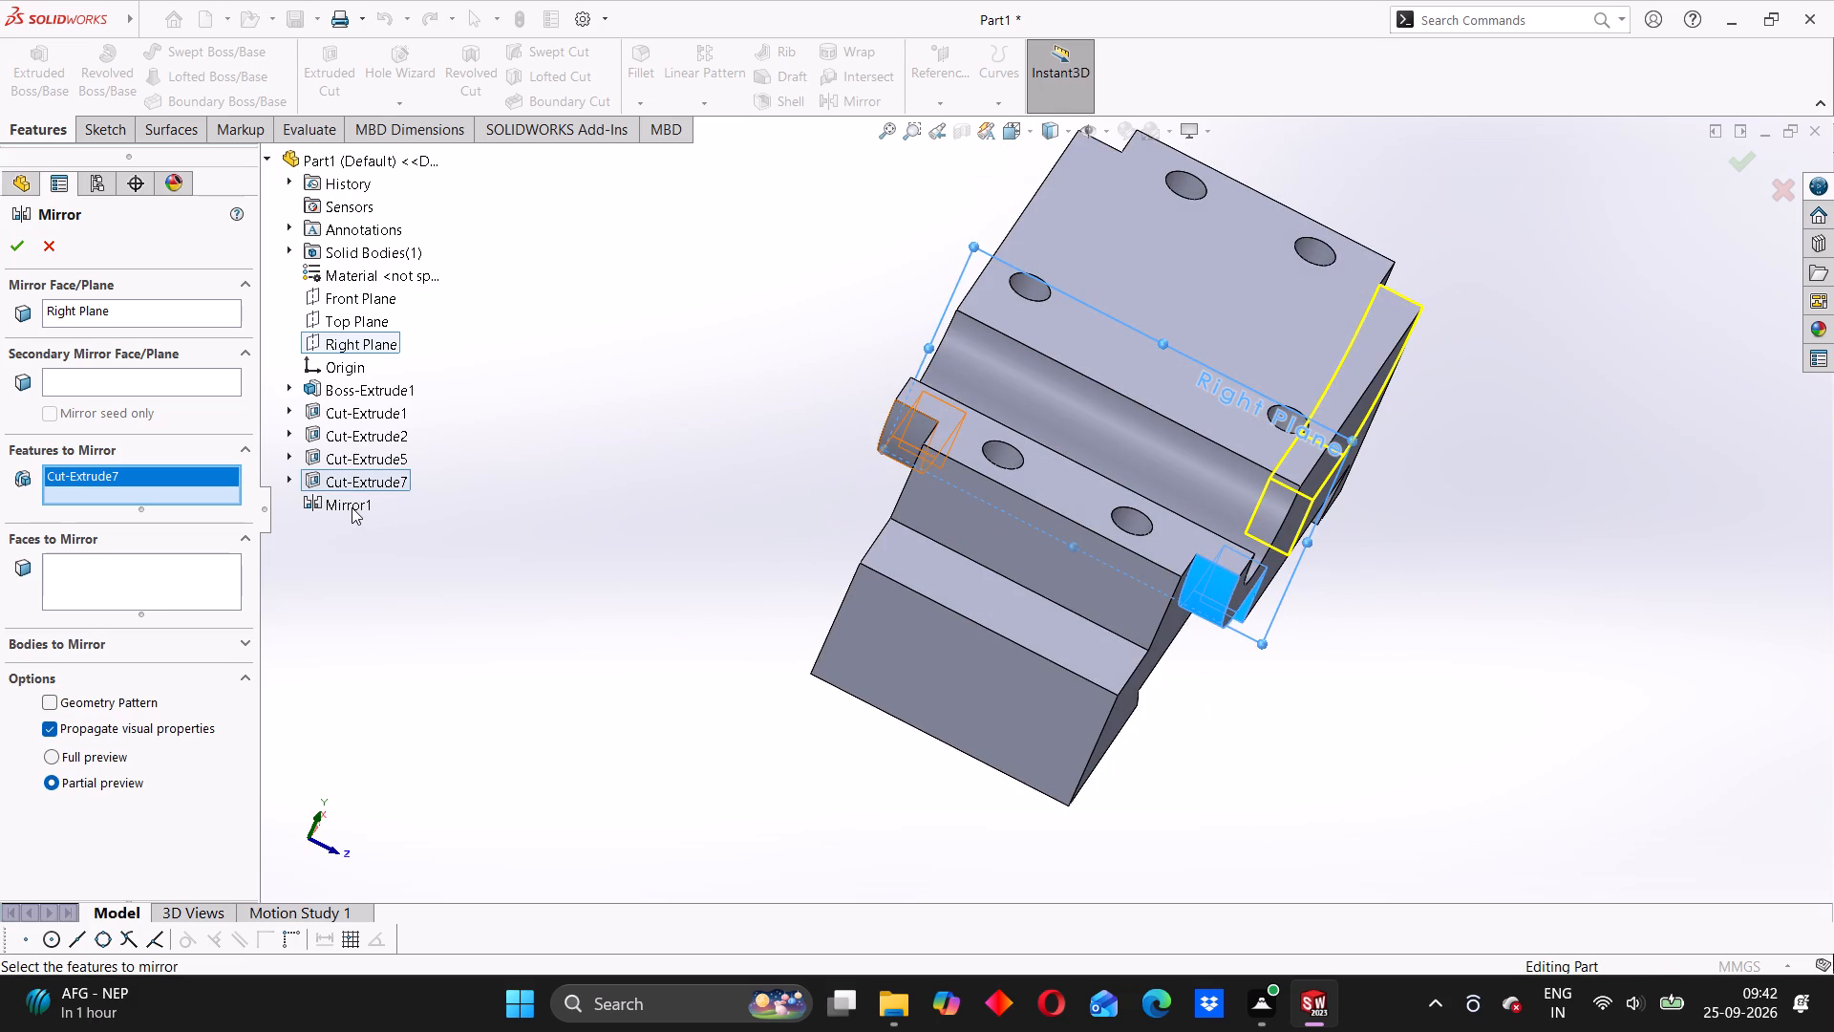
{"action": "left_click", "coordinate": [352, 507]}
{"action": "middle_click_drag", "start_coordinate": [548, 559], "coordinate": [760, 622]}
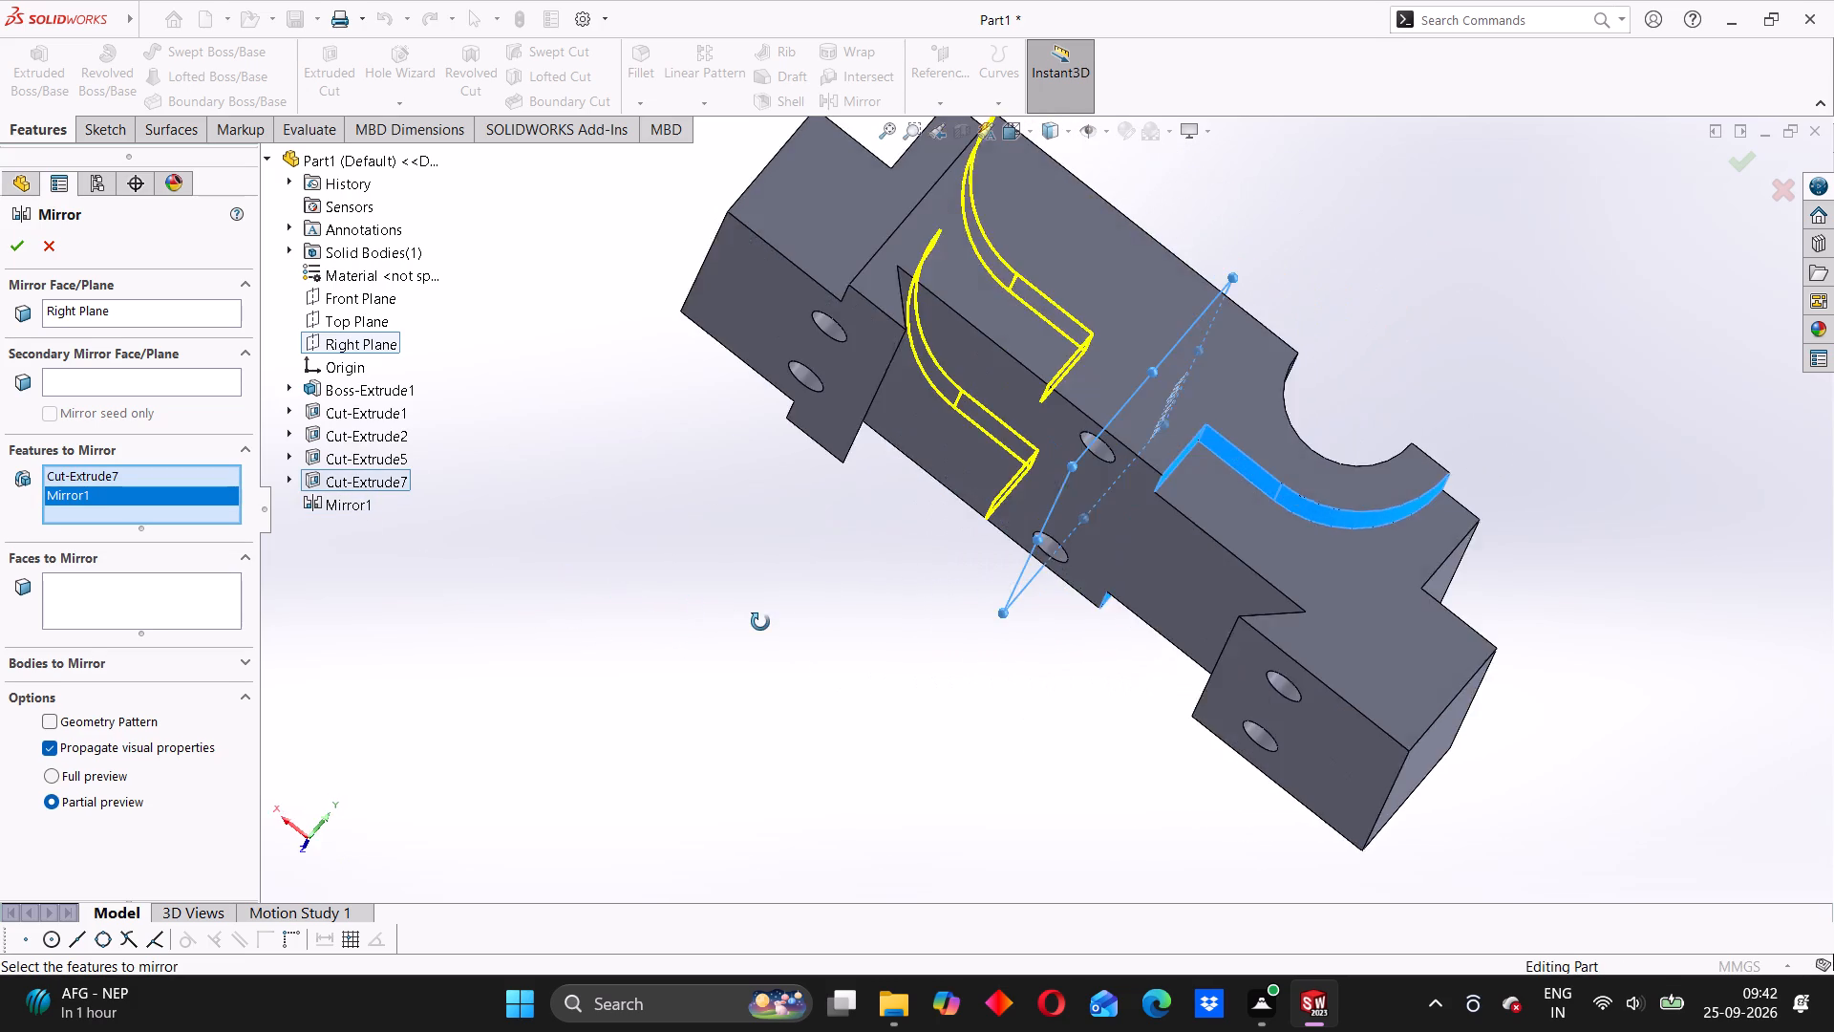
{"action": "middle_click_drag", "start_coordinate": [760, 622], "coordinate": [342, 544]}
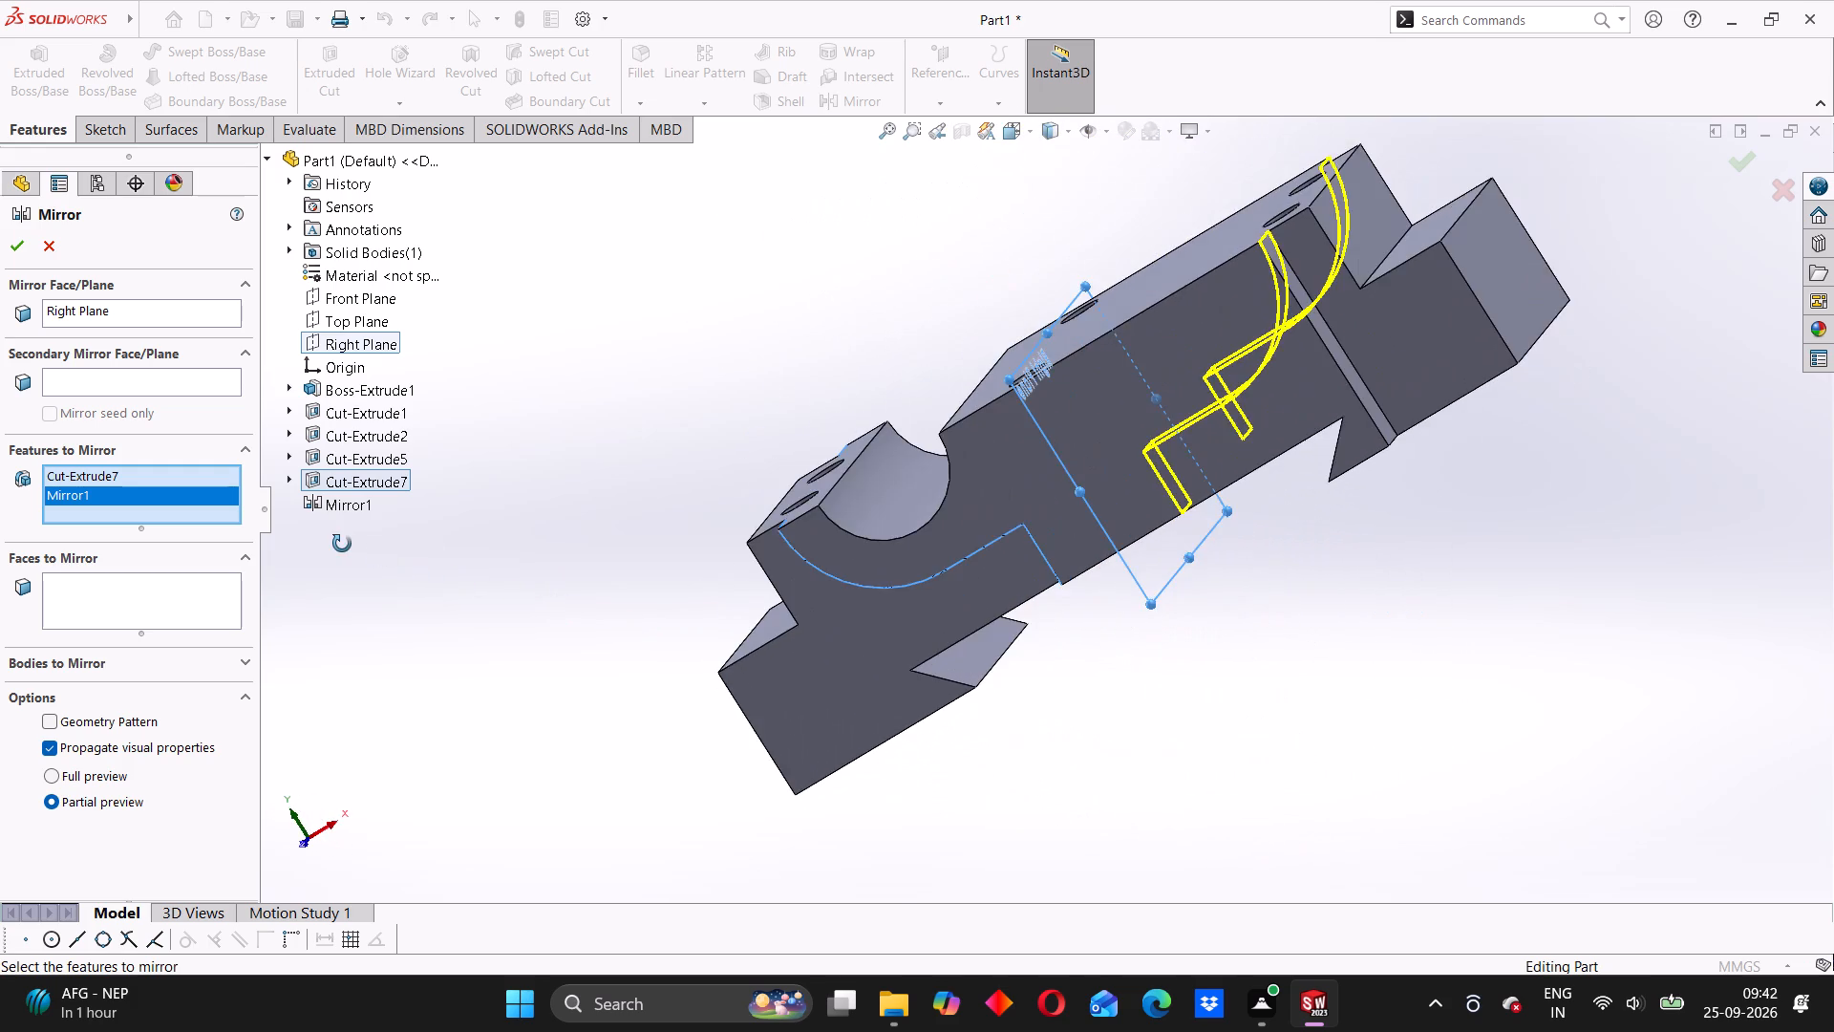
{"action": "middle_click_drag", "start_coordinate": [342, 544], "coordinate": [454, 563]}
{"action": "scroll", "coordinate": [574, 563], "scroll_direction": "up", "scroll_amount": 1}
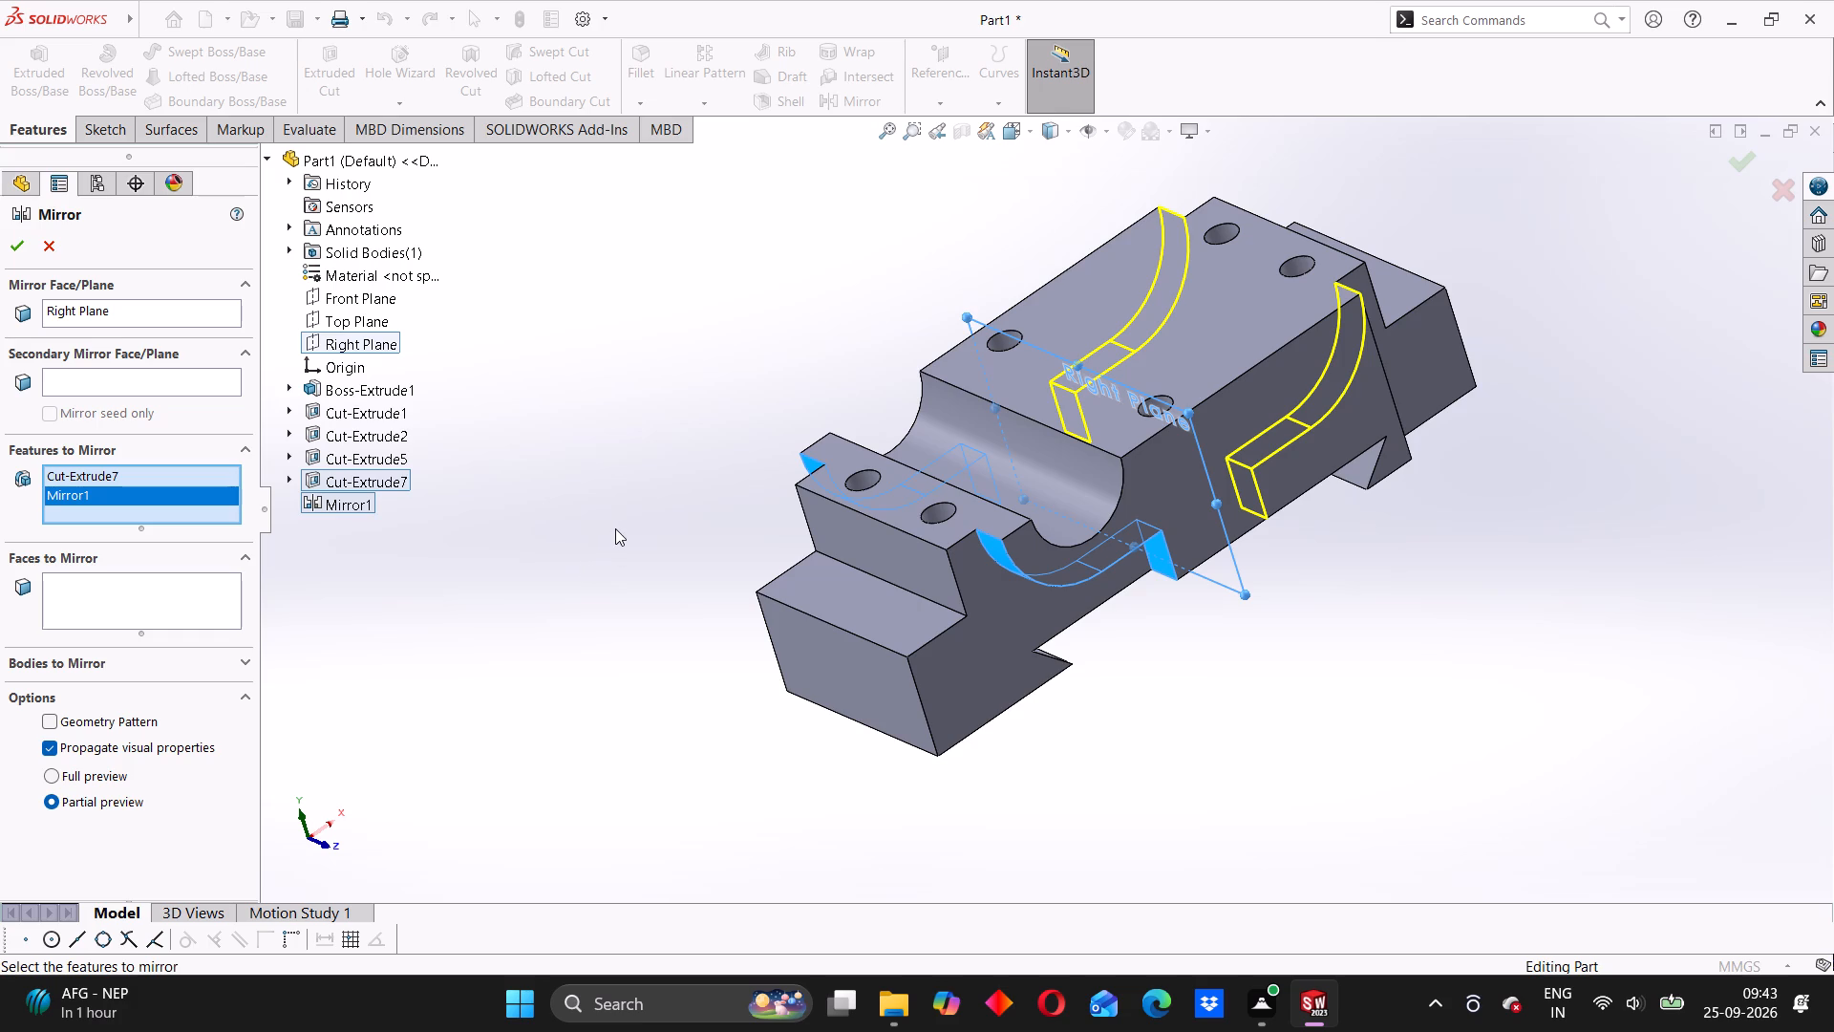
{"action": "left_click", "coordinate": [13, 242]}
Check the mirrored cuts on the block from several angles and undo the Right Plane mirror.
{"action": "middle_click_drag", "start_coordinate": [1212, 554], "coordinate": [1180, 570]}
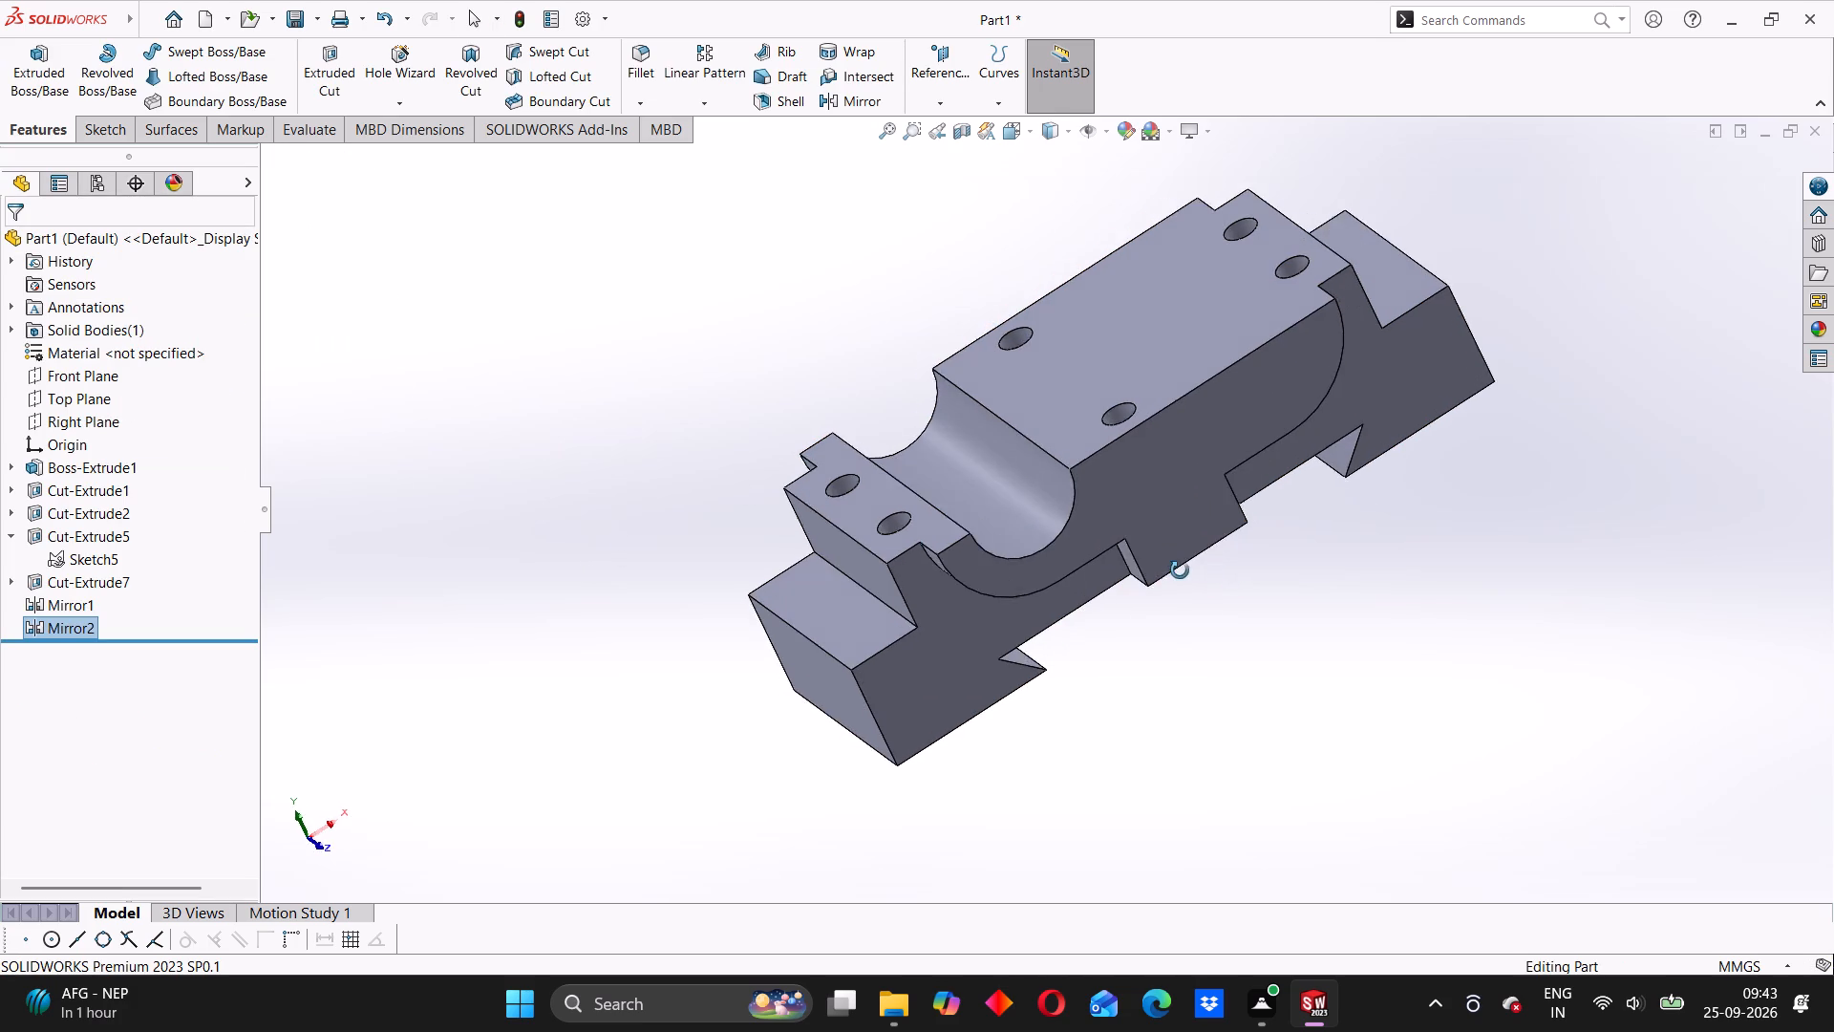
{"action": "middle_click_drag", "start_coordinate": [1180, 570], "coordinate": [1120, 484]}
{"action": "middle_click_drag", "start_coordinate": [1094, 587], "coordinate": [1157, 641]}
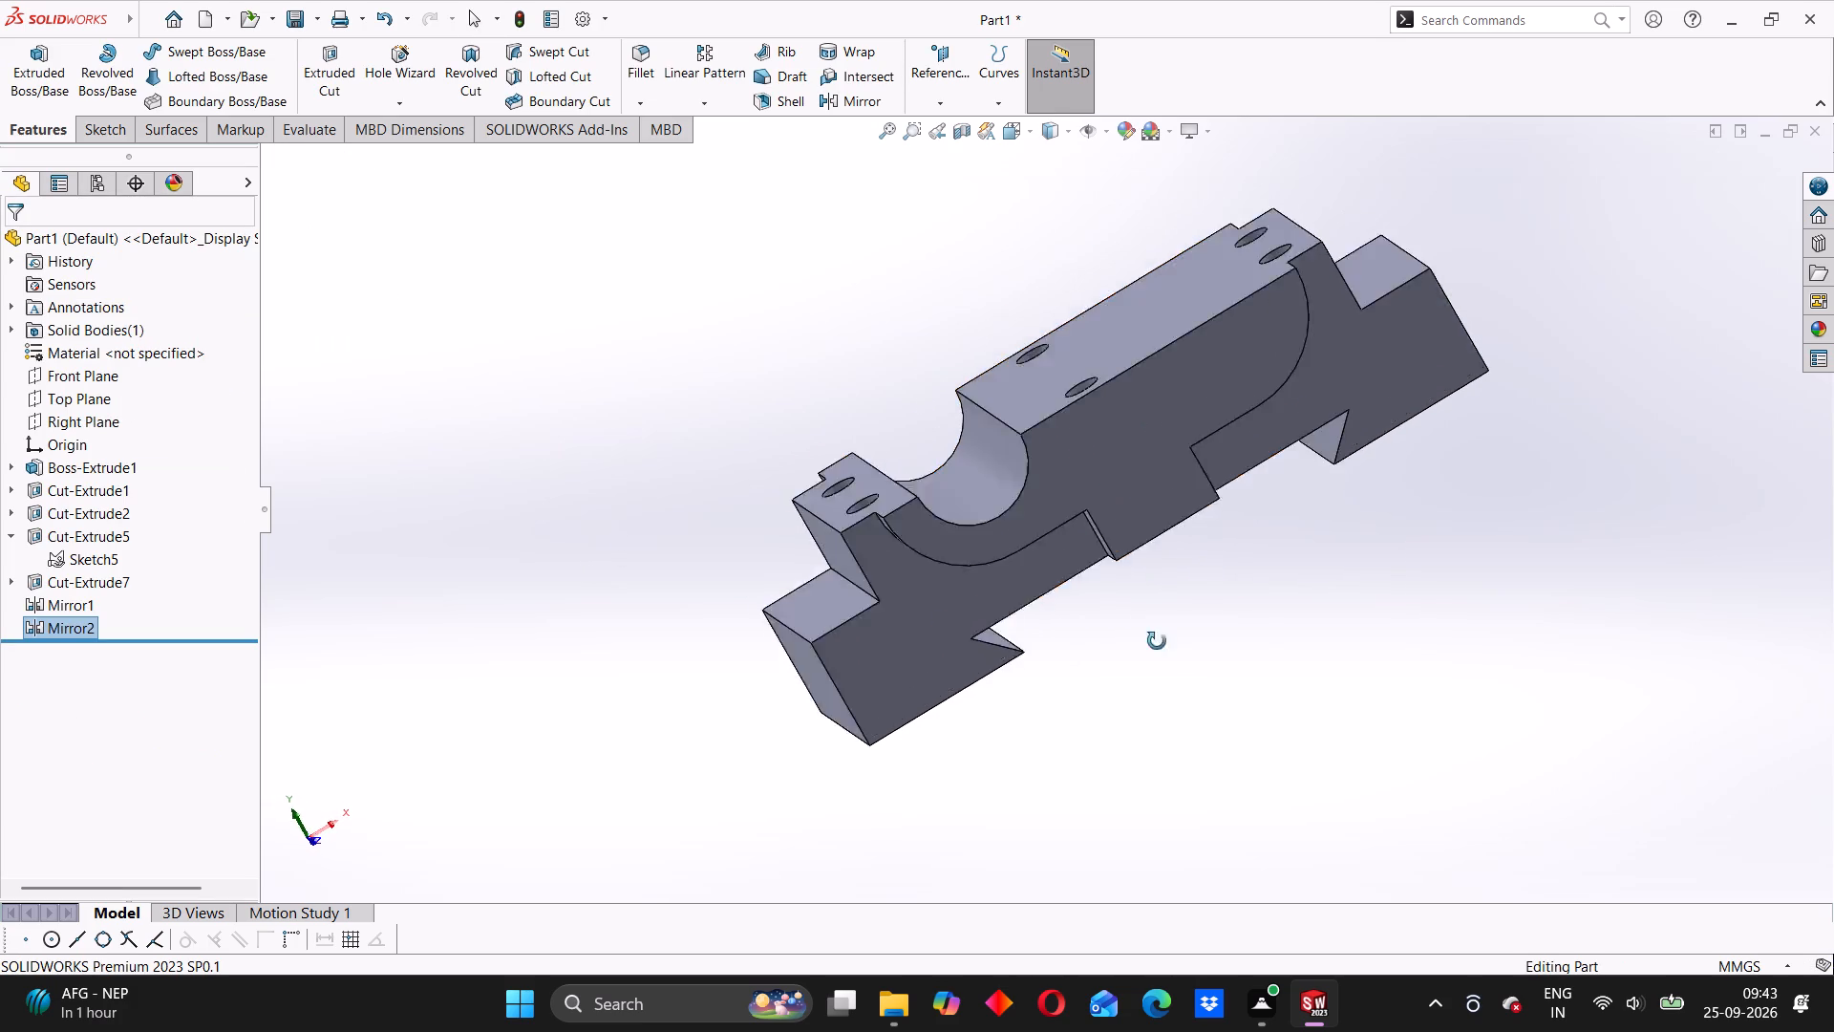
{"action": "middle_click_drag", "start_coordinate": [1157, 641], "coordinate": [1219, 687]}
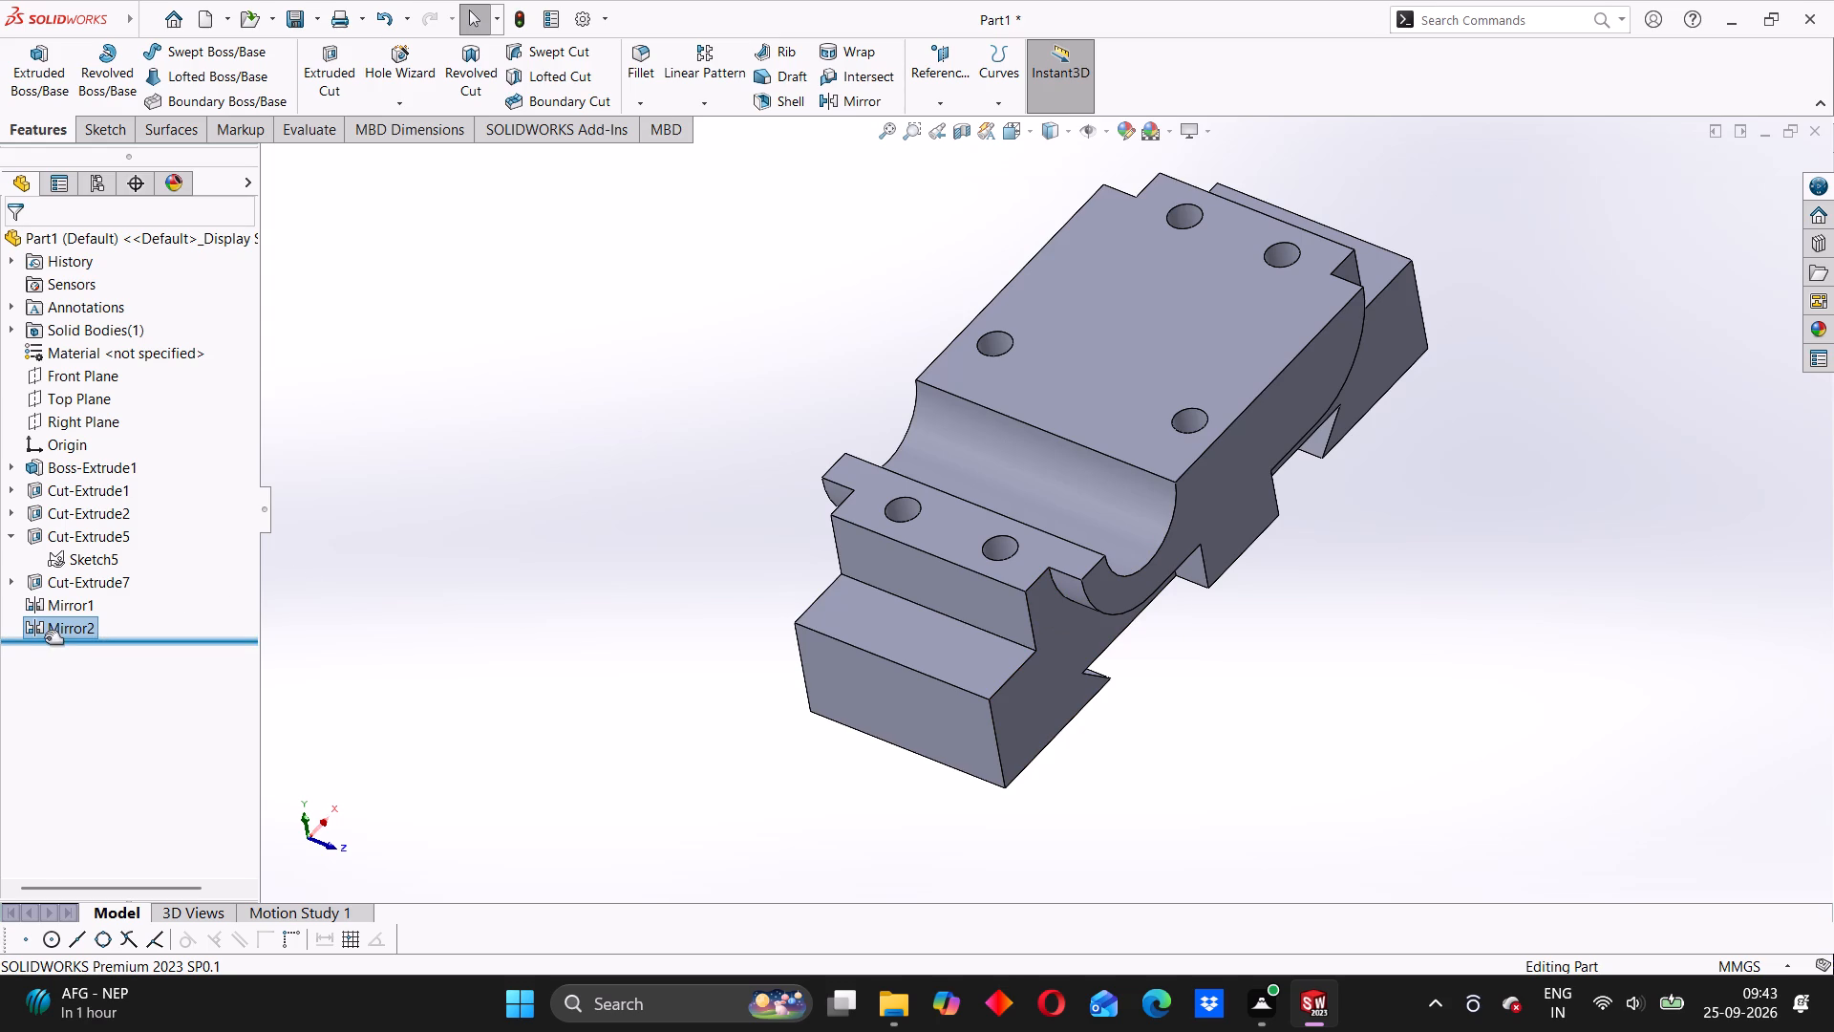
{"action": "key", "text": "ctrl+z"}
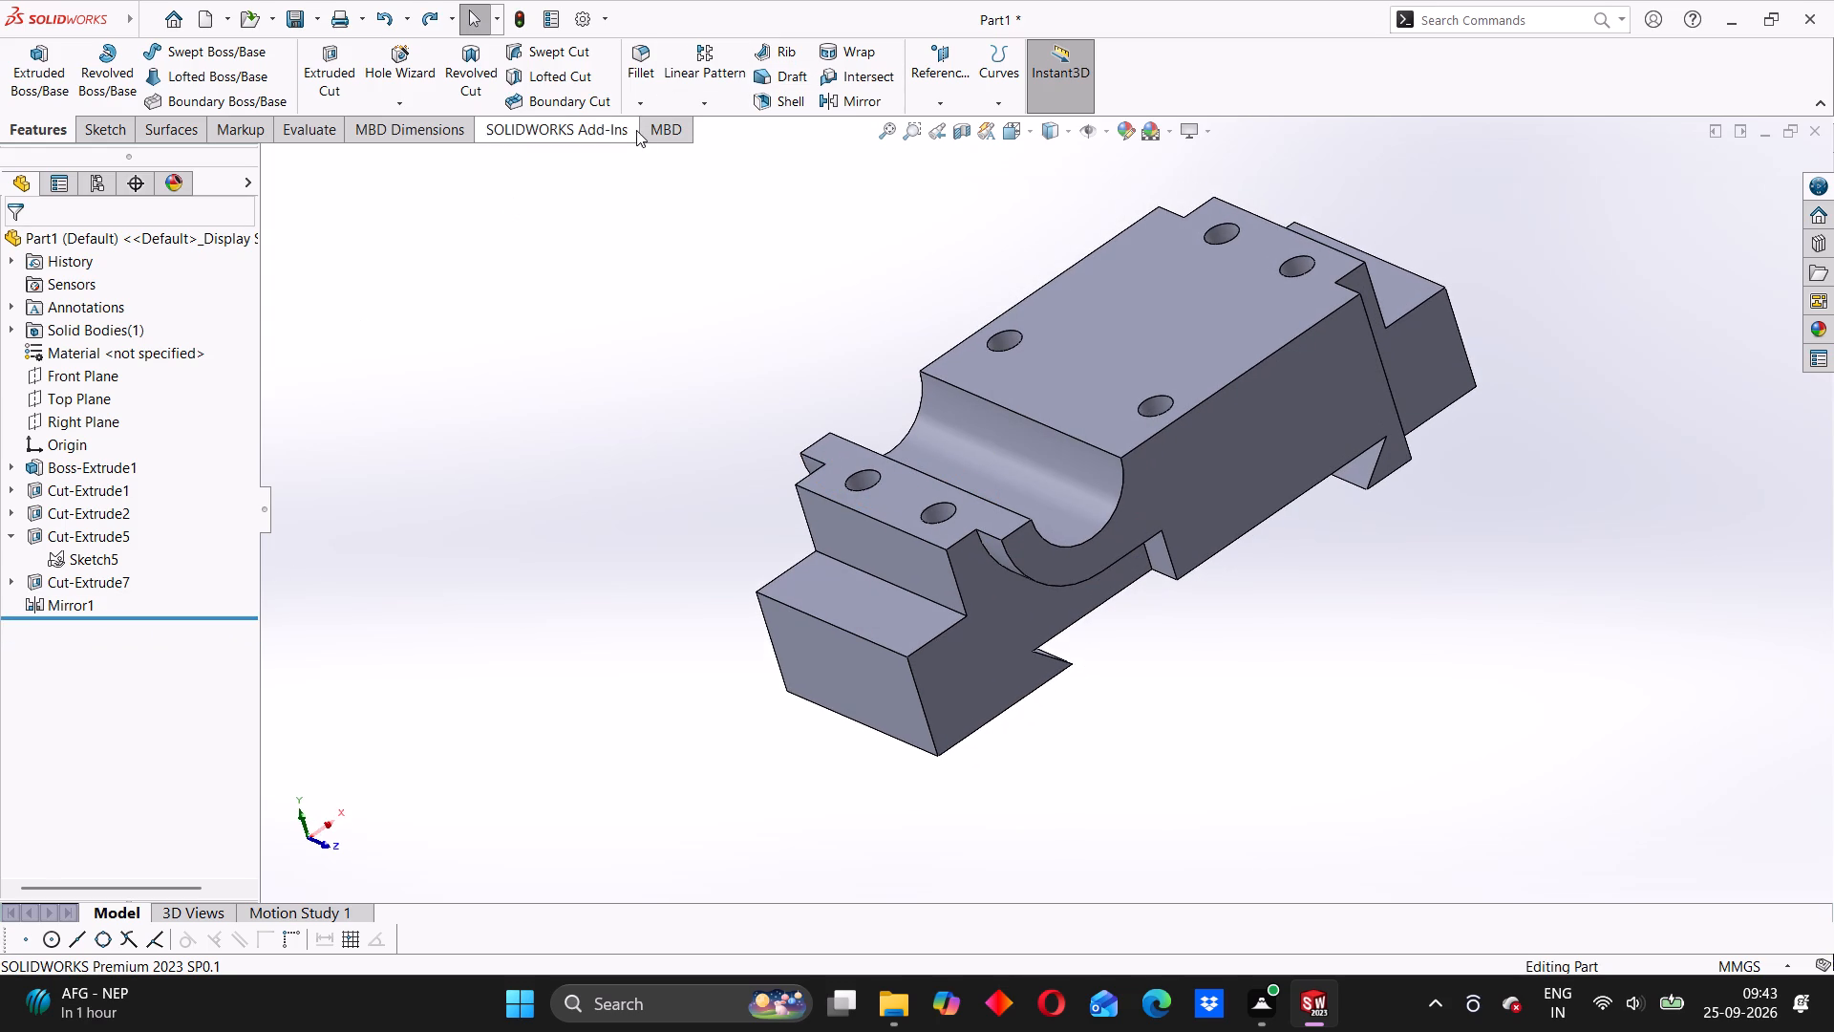
Mirror the semicircular groove cut, the extruded cut beside it and its Front Plane mirror about the Right Plane.
{"action": "left_click", "coordinate": [93, 415]}
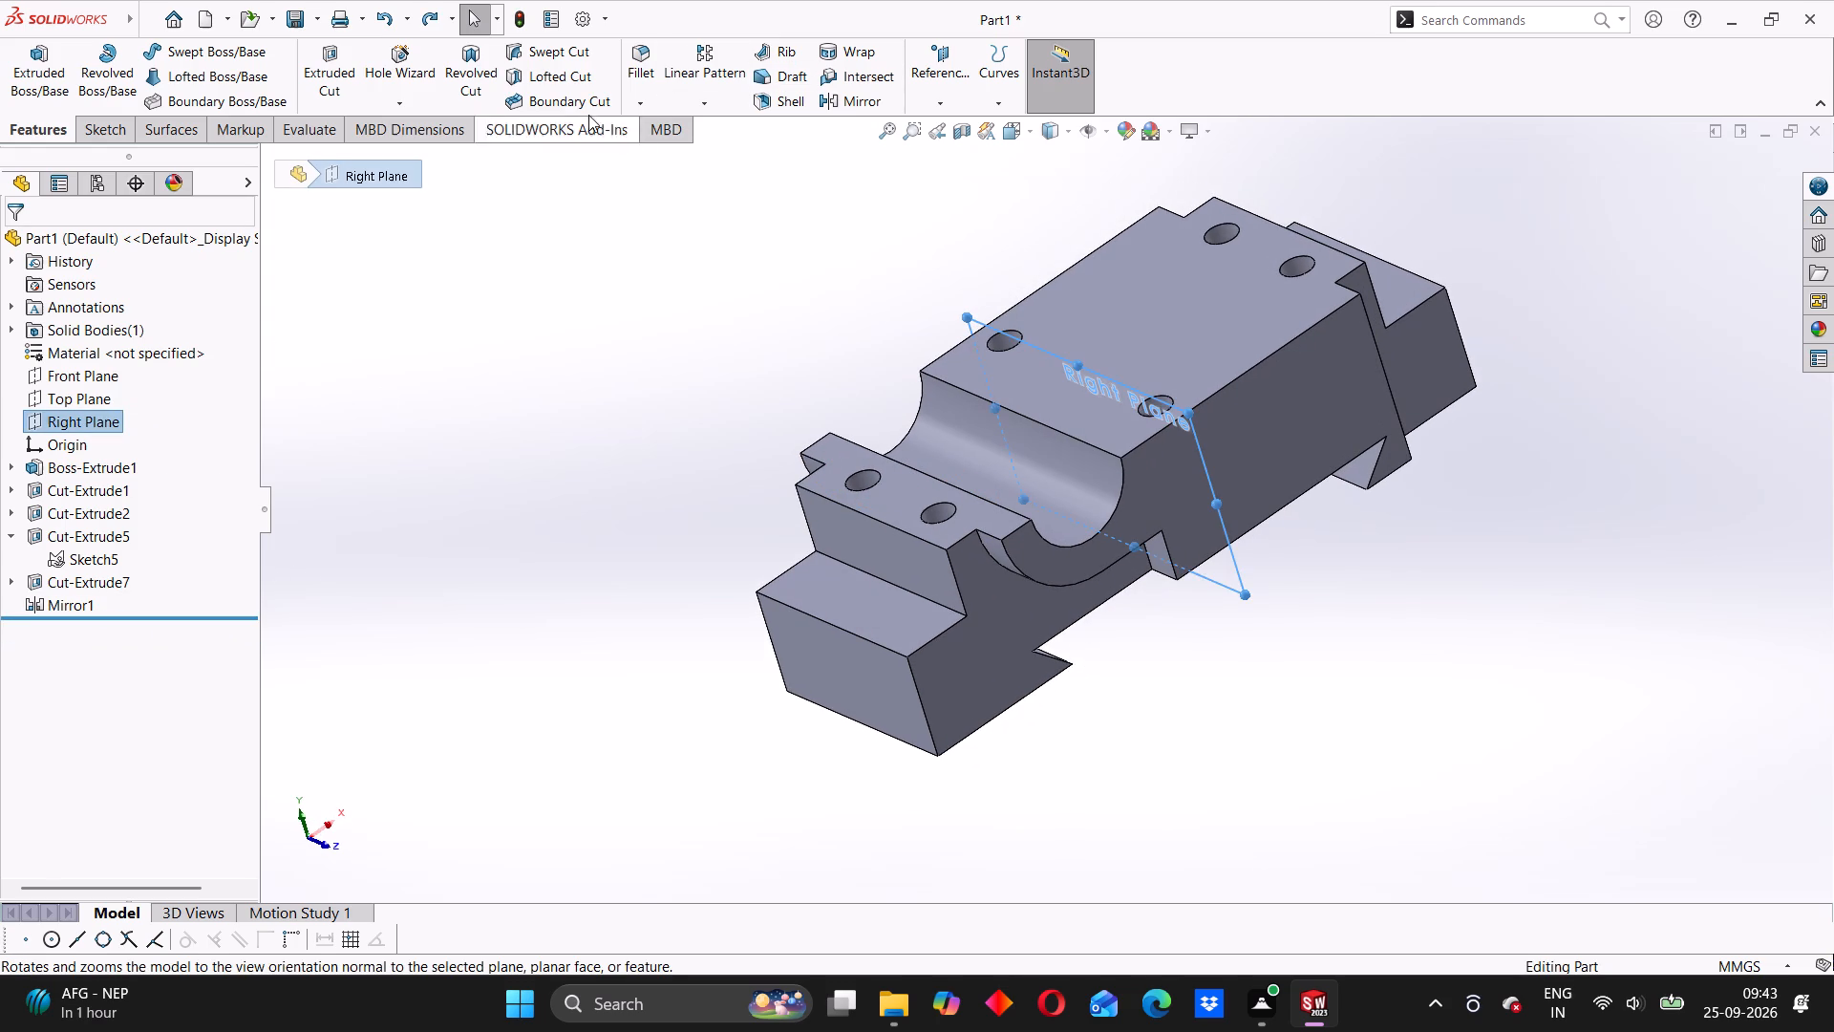
{"action": "left_click", "coordinate": [679, 105]}
{"action": "left_click", "coordinate": [719, 175]}
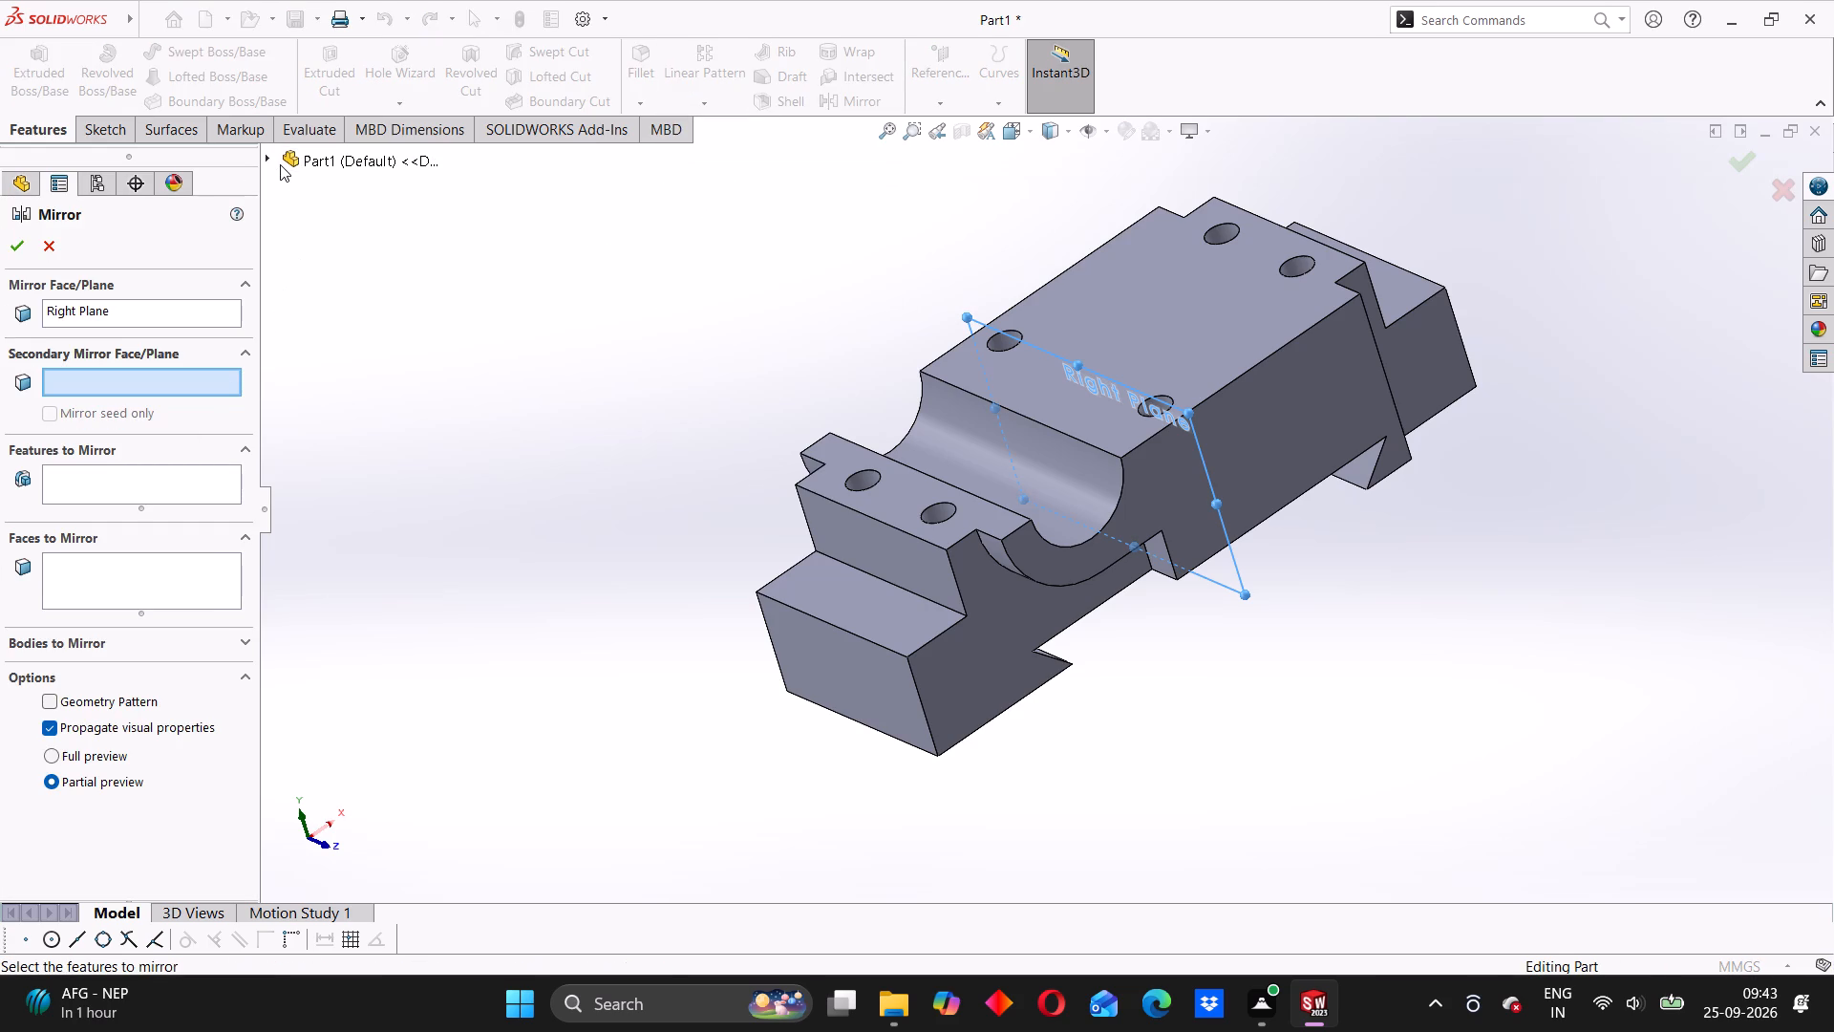
{"action": "left_click", "coordinate": [274, 160]}
{"action": "left_click", "coordinate": [168, 485]}
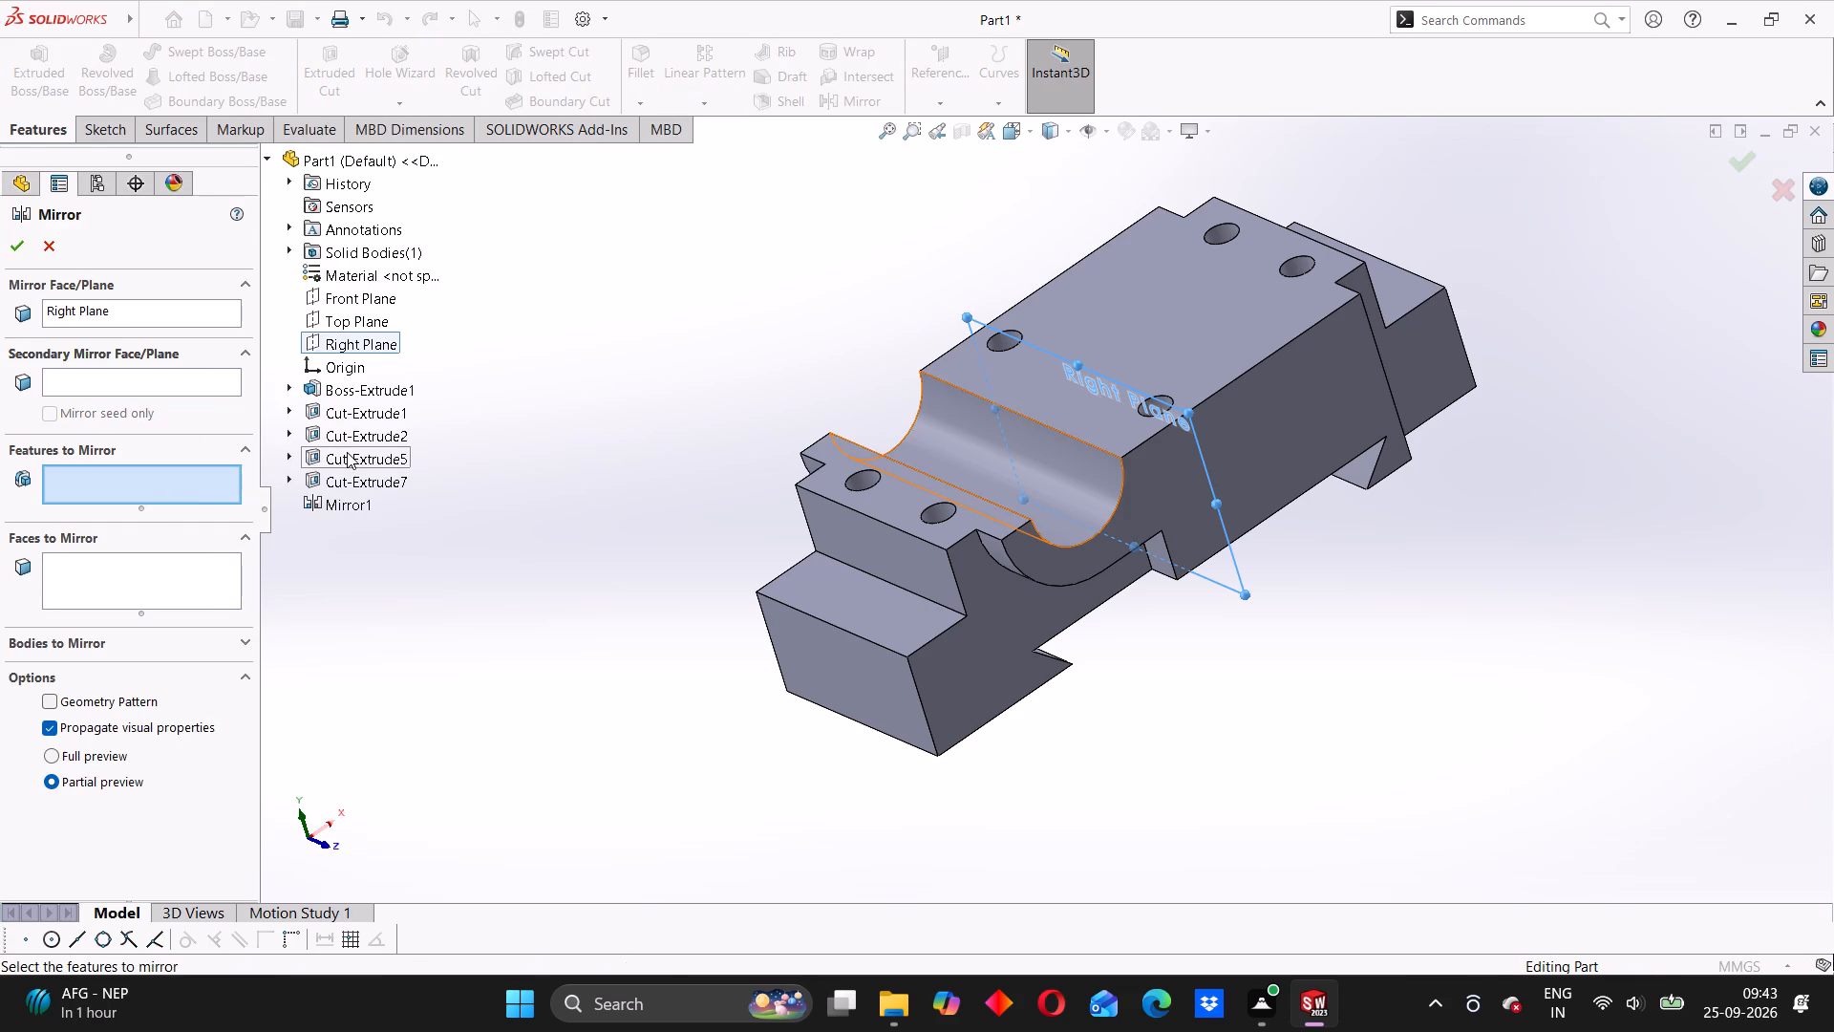
{"action": "left_click", "coordinate": [355, 484]}
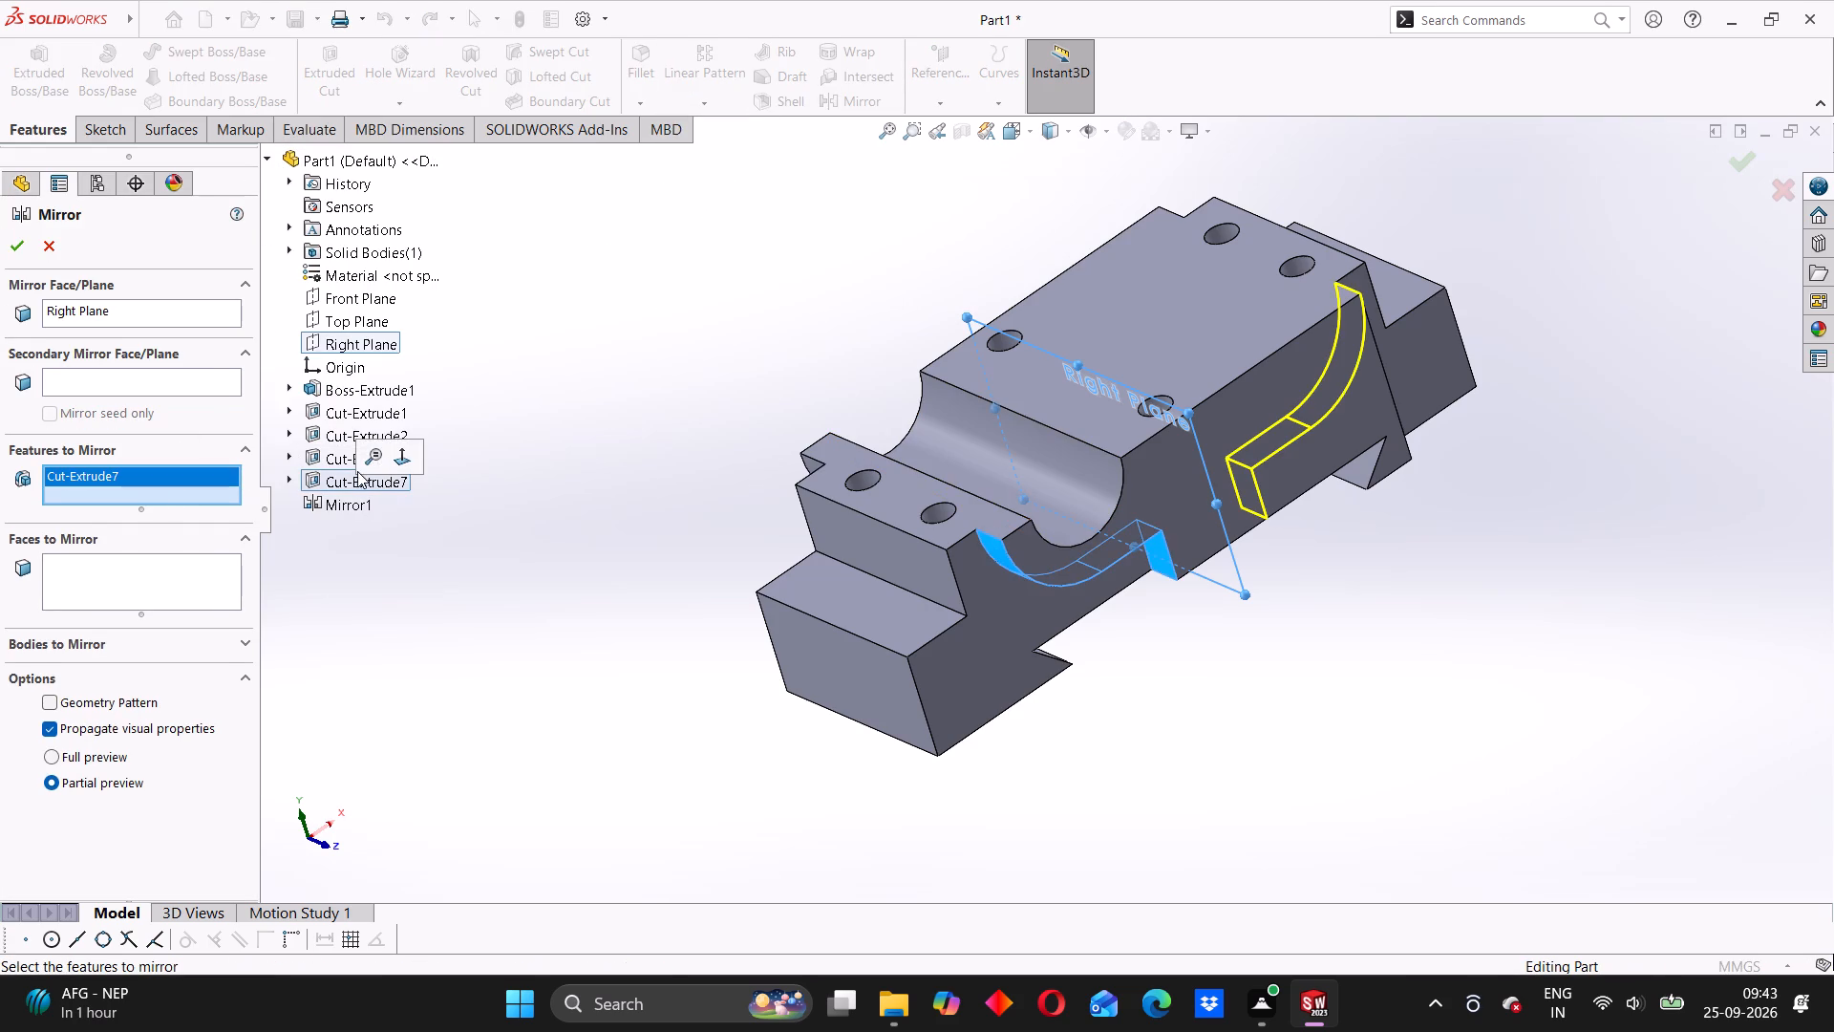
{"action": "left_click", "coordinate": [331, 457]}
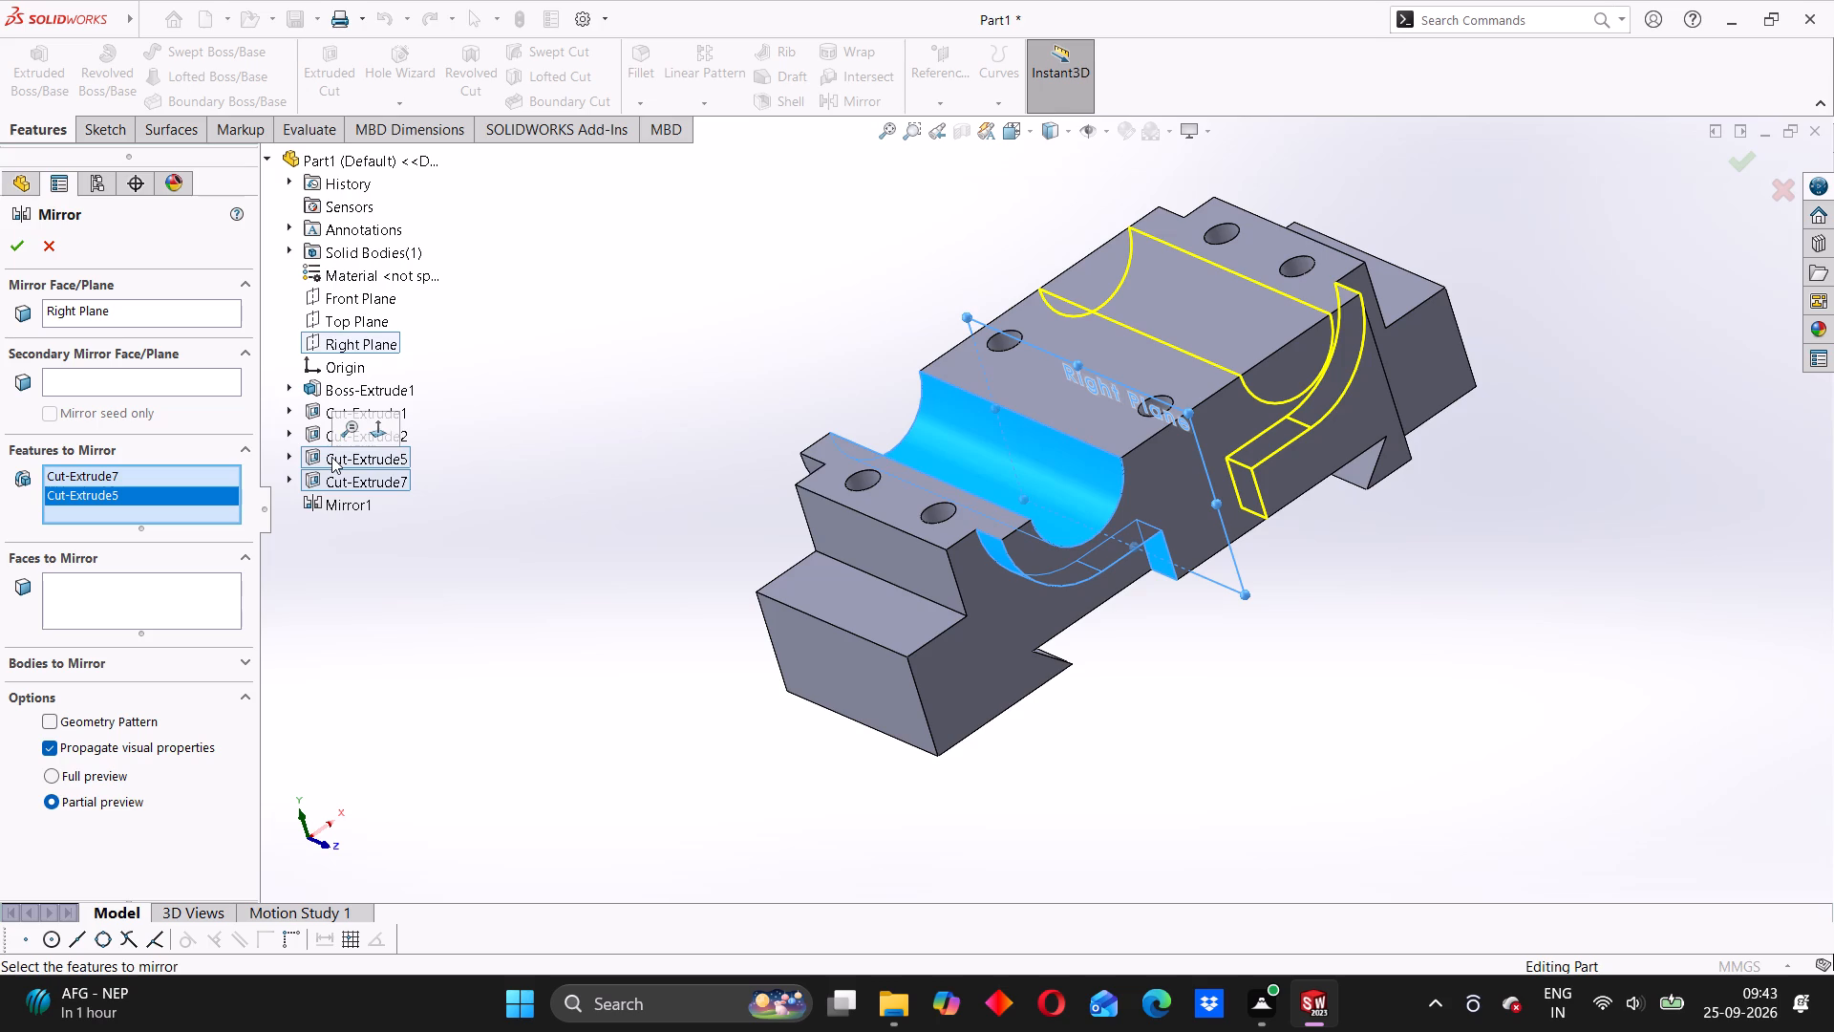
{"action": "left_click", "coordinate": [314, 503]}
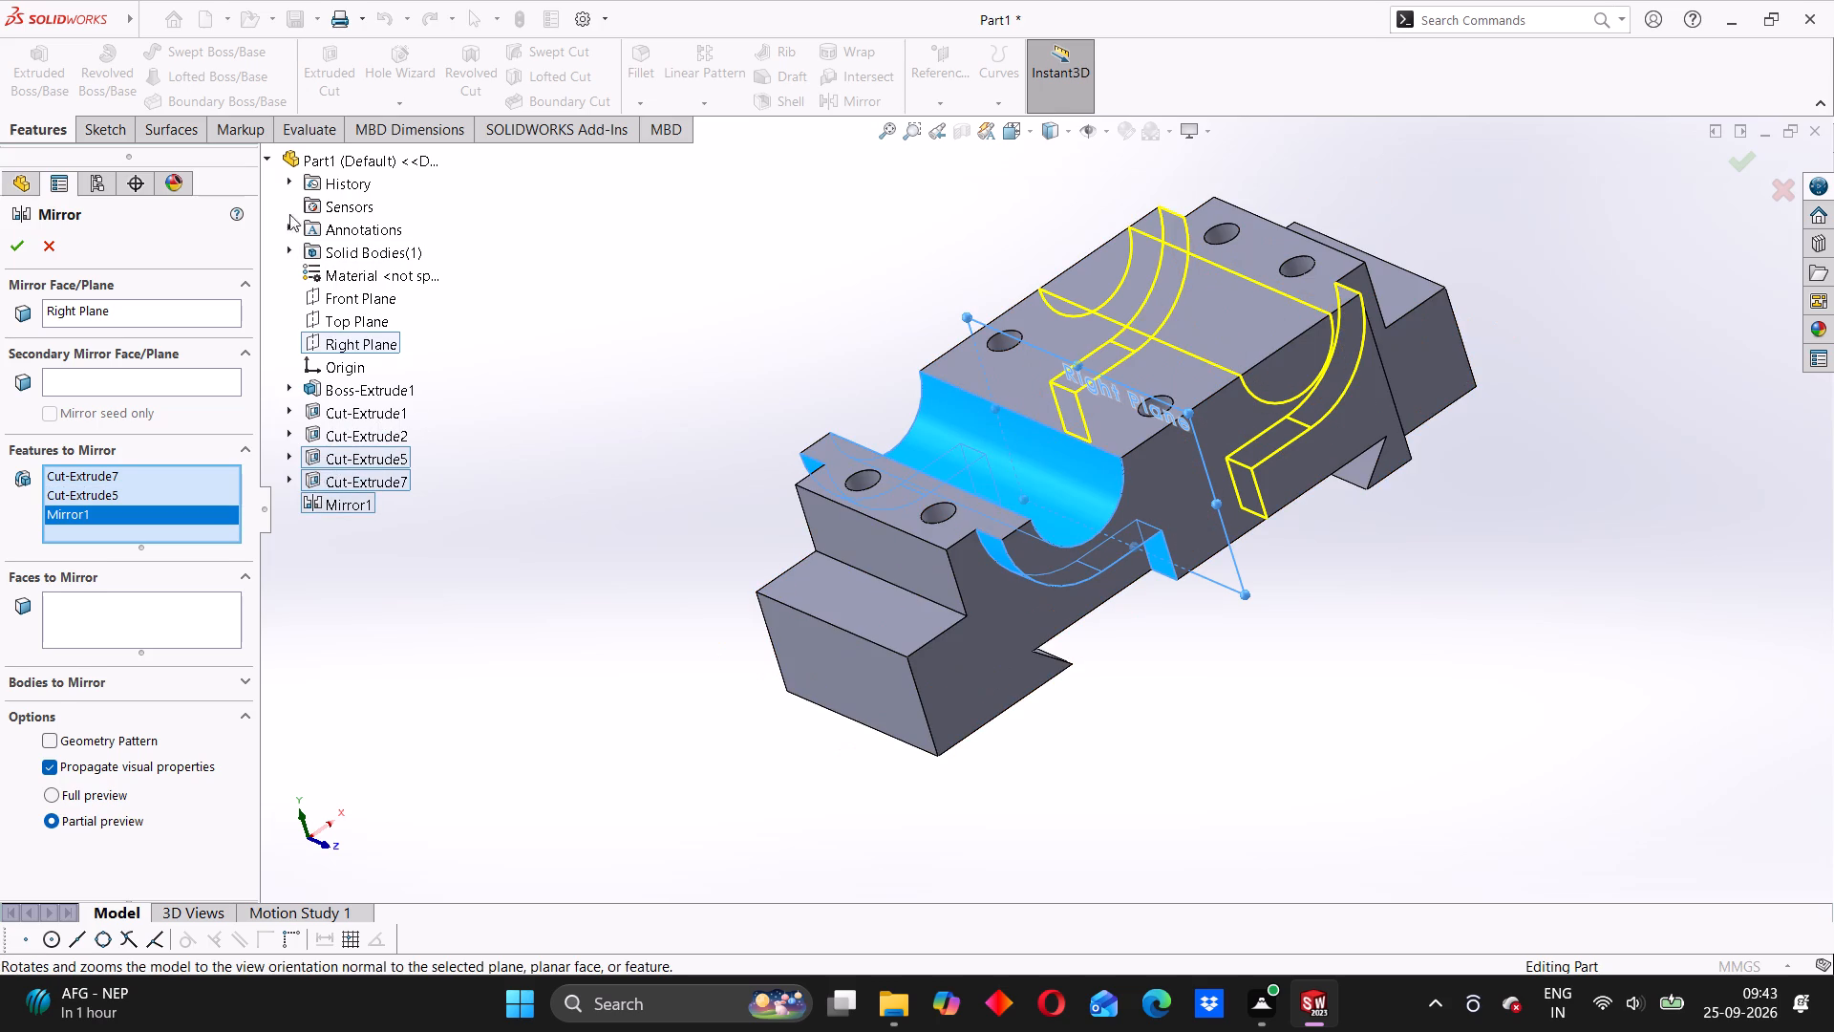
{"action": "left_click", "coordinate": [14, 247]}
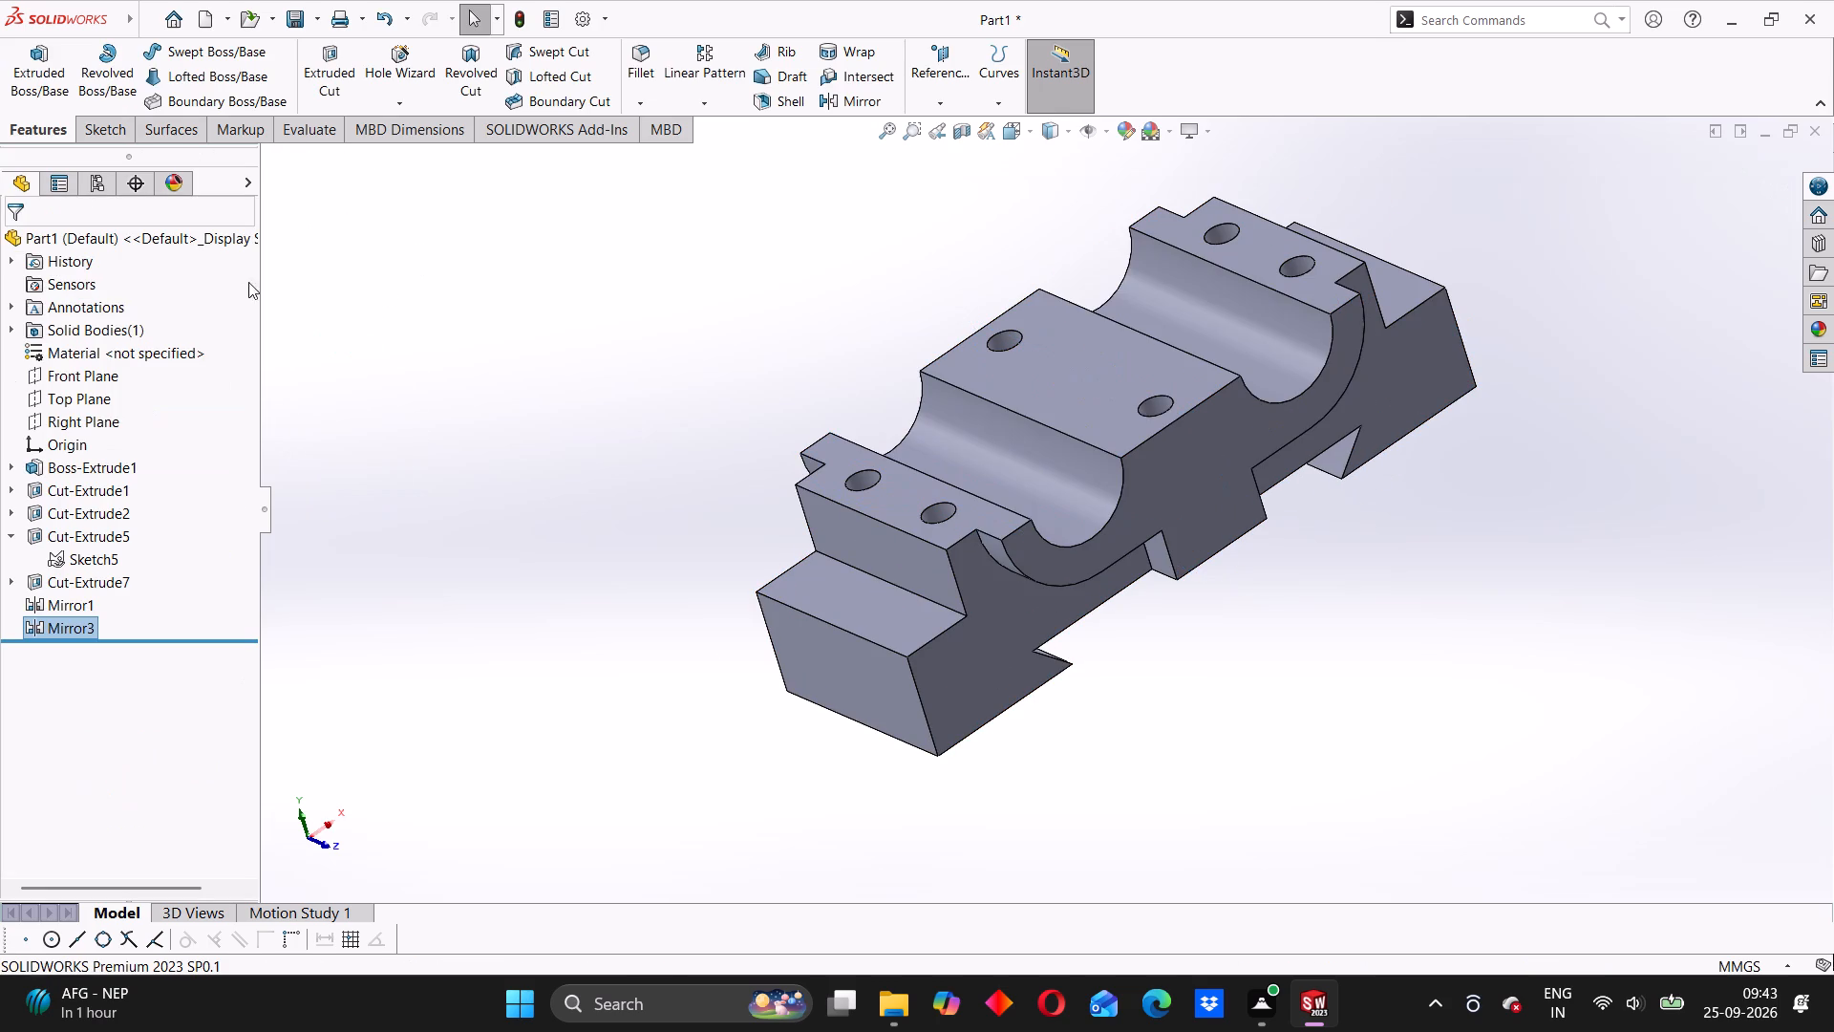
Examine the mirrored grooves and side cuts on the whole block from several angles.
{"action": "middle_click_drag", "start_coordinate": [1316, 799], "coordinate": [1283, 763]}
{"action": "scroll", "coordinate": [1220, 689], "scroll_direction": "up", "scroll_amount": 4}
{"action": "middle_click_drag", "start_coordinate": [1096, 694], "coordinate": [1098, 666]}
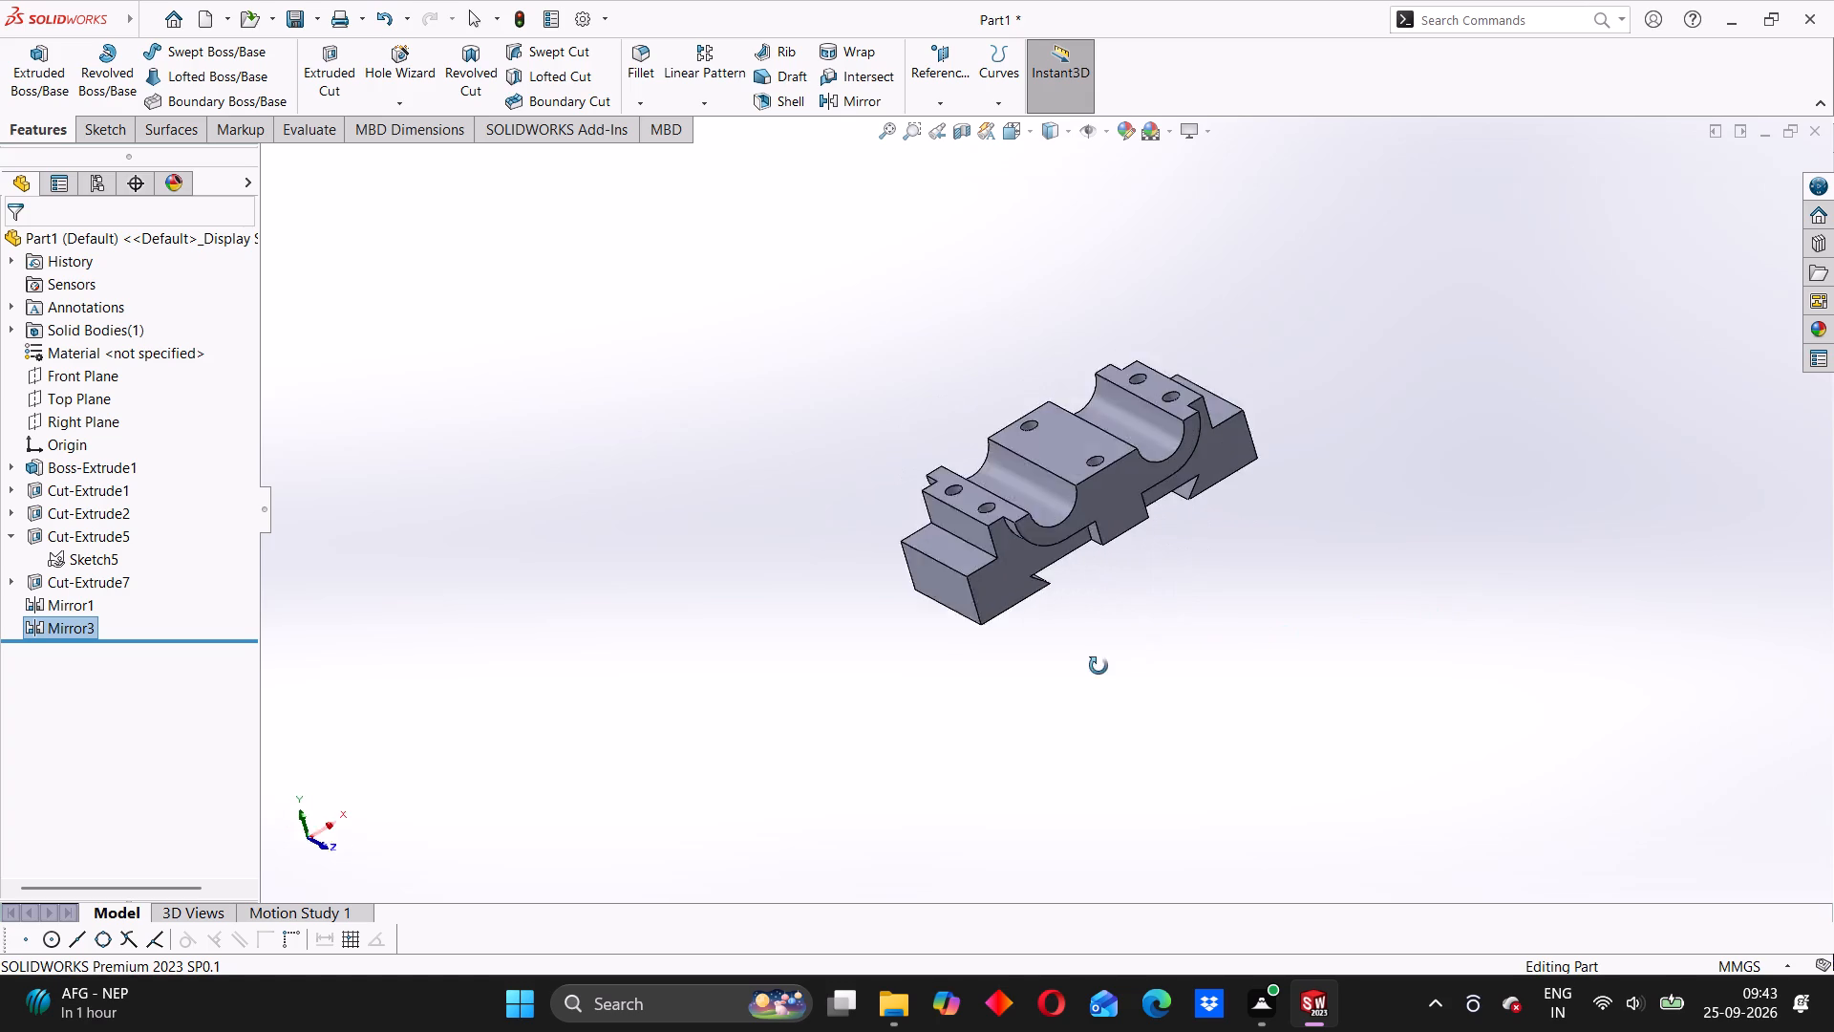
{"action": "middle_click_drag", "start_coordinate": [1098, 666], "coordinate": [1055, 677]}
{"action": "scroll", "coordinate": [1069, 634], "scroll_direction": "up", "scroll_amount": 2}
{"action": "scroll", "coordinate": [1107, 560], "scroll_direction": "down", "scroll_amount": 5}
{"action": "middle_click_drag", "start_coordinate": [1084, 473], "coordinate": [1107, 502]}
{"action": "scroll", "coordinate": [645, 340], "scroll_direction": "up", "scroll_amount": 3}
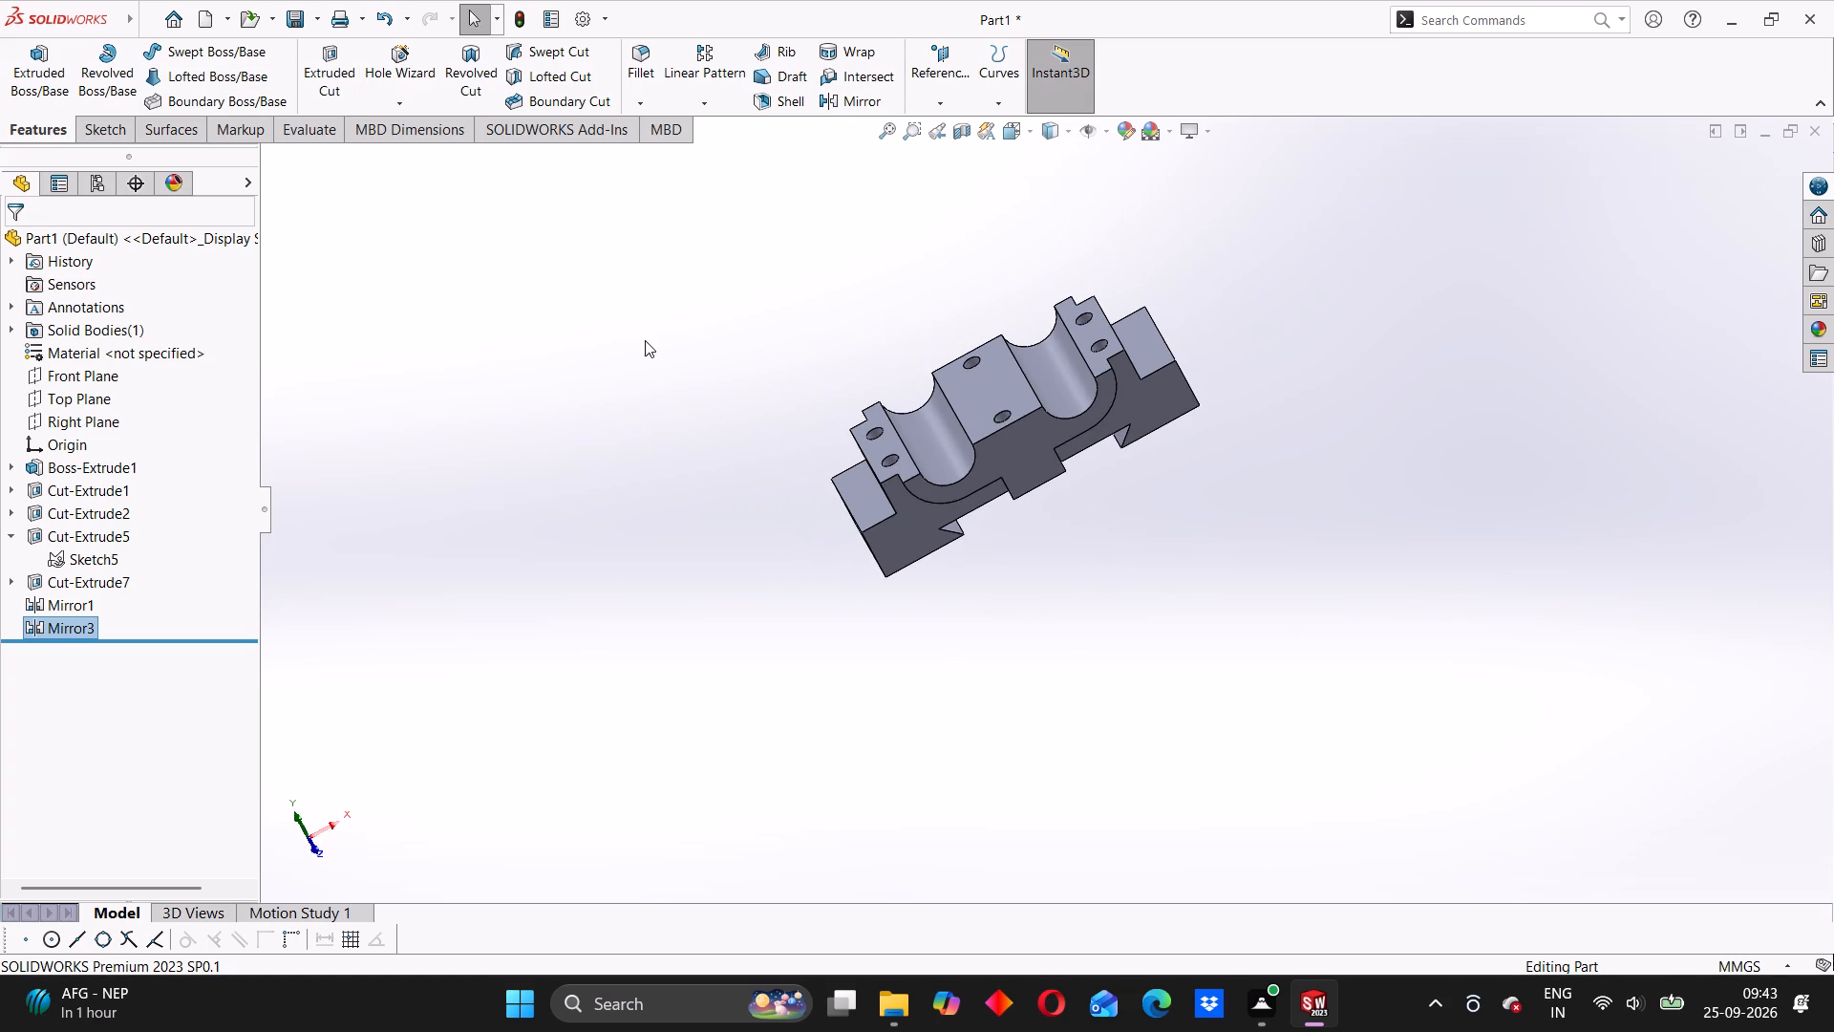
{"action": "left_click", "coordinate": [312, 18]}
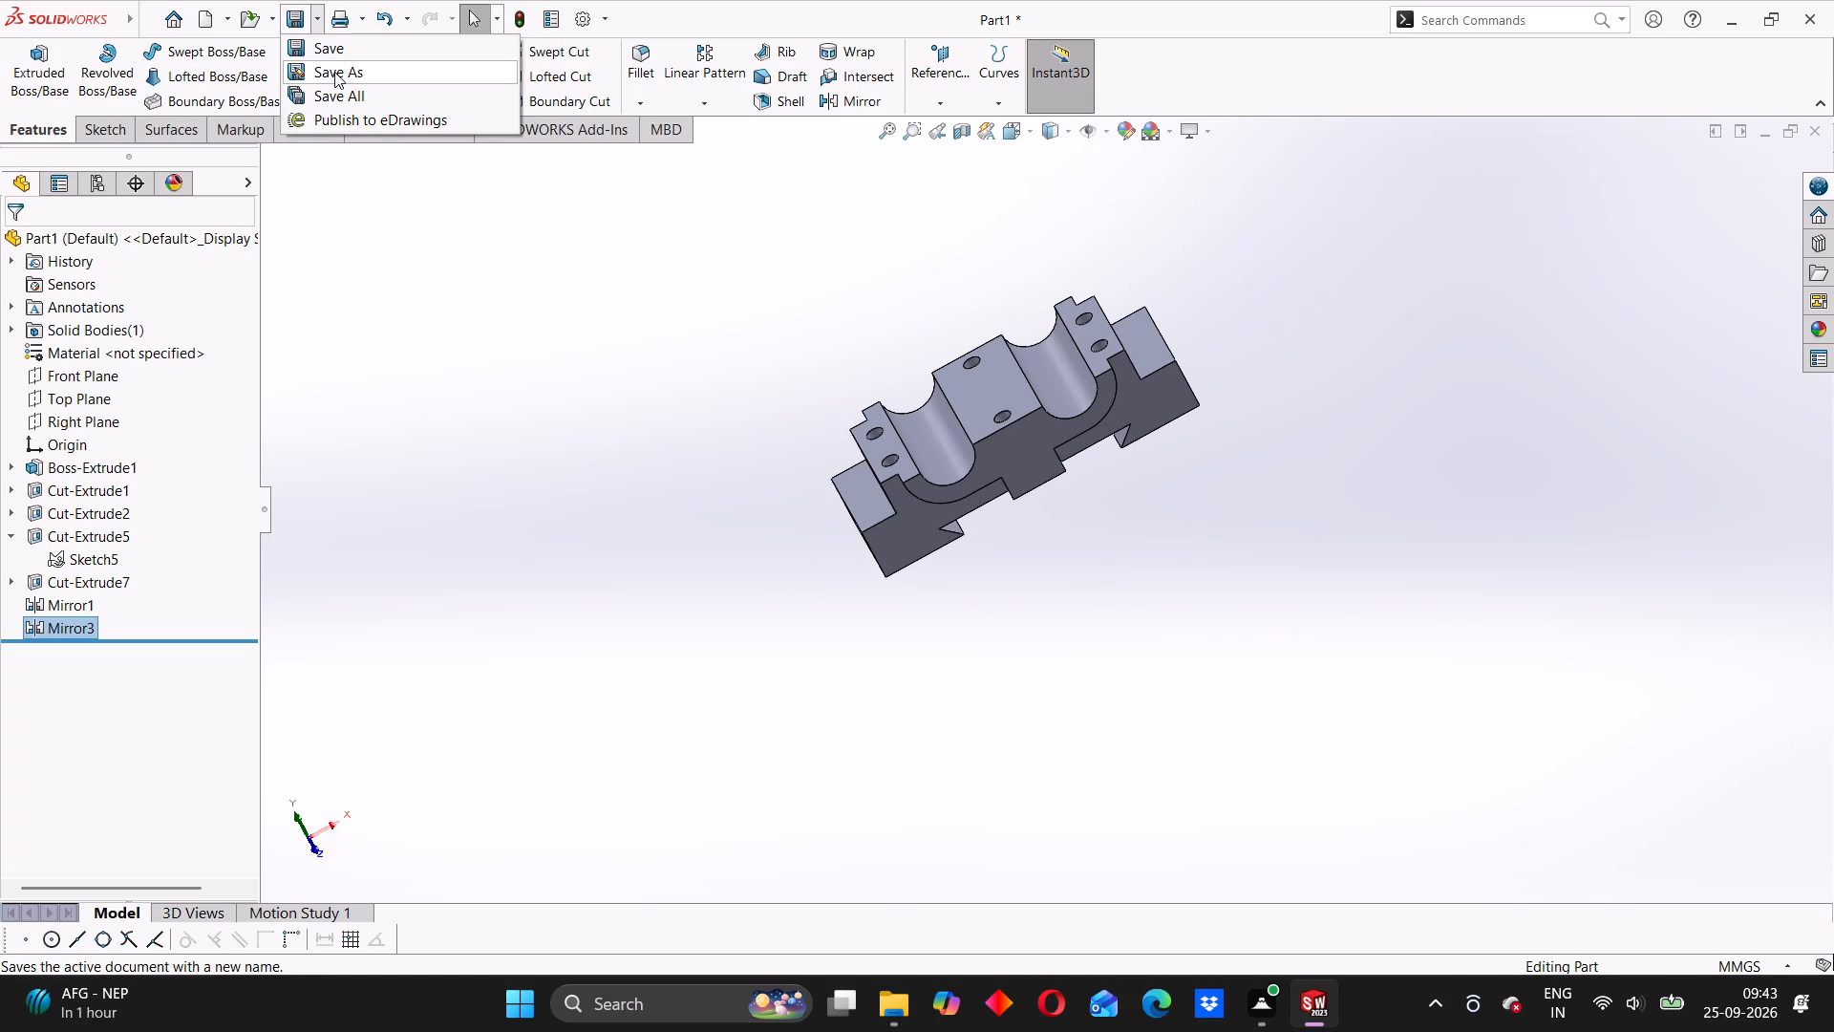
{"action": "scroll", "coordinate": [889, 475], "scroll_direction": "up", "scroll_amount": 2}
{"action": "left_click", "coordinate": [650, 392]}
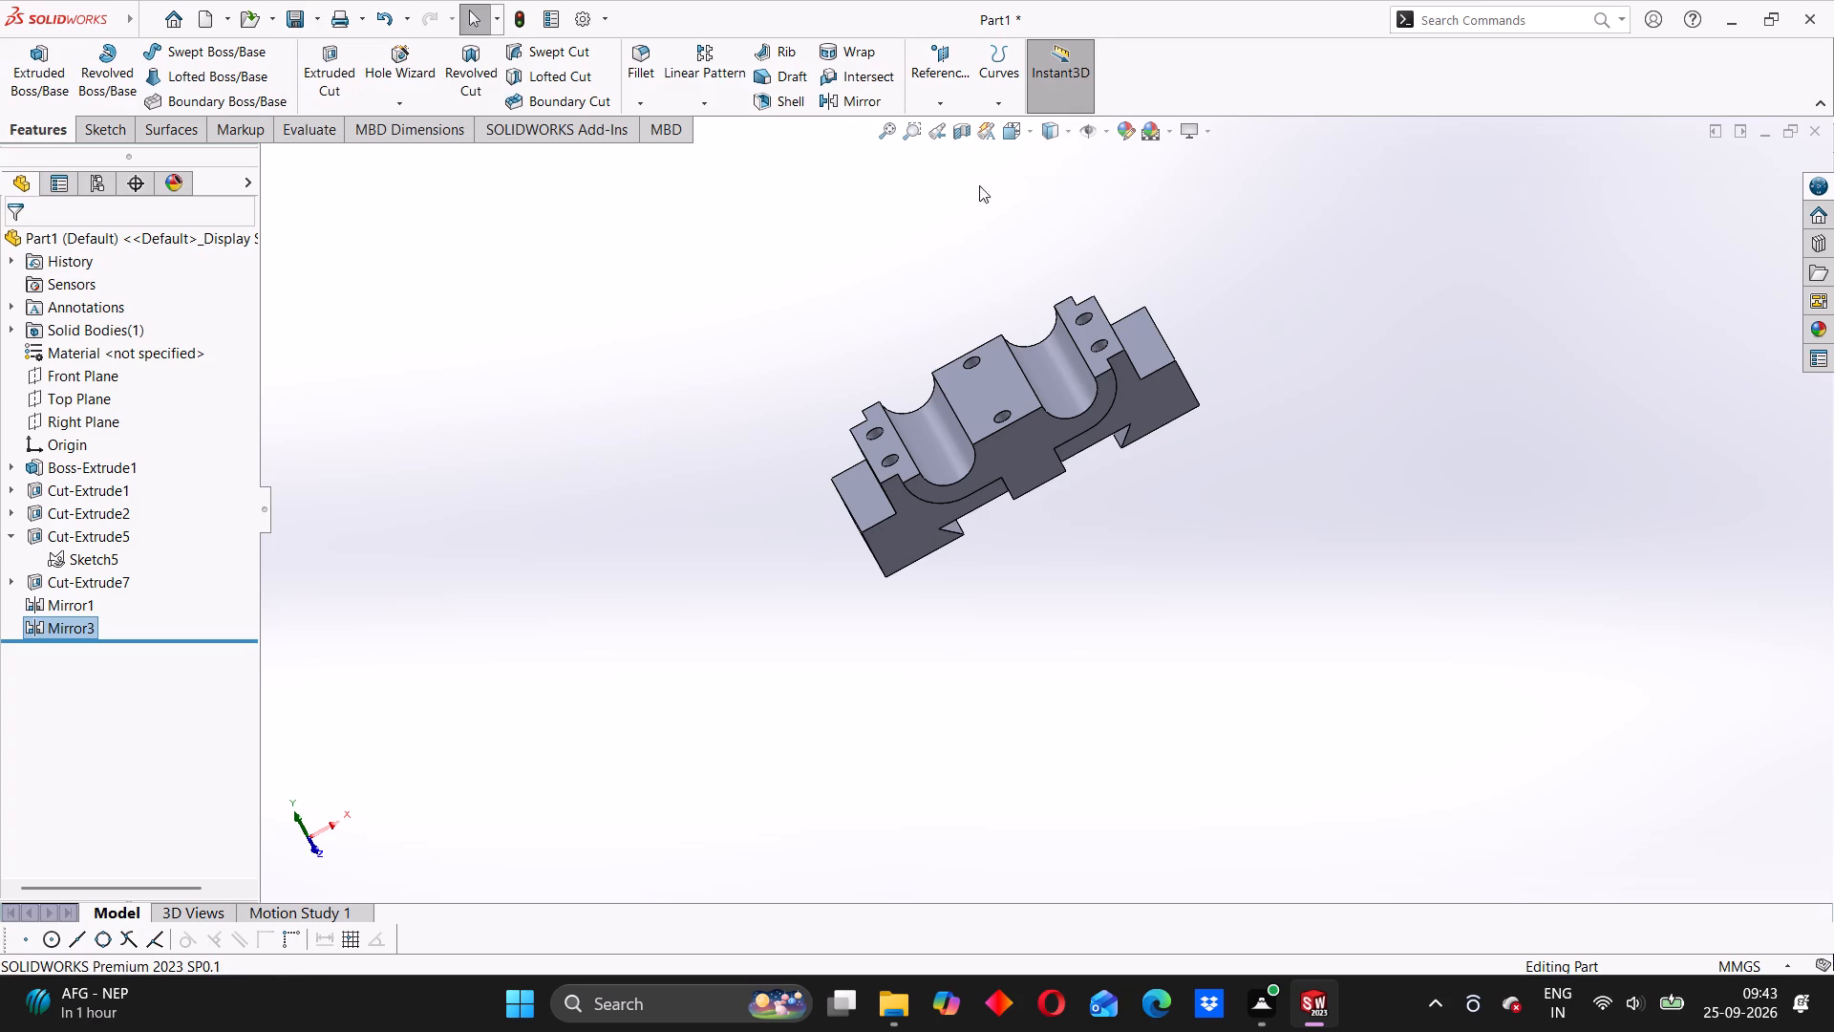
Show the block in trimetric view and inspect its side cuts and dovetail recess from other angles.
{"action": "left_click", "coordinate": [1032, 125]}
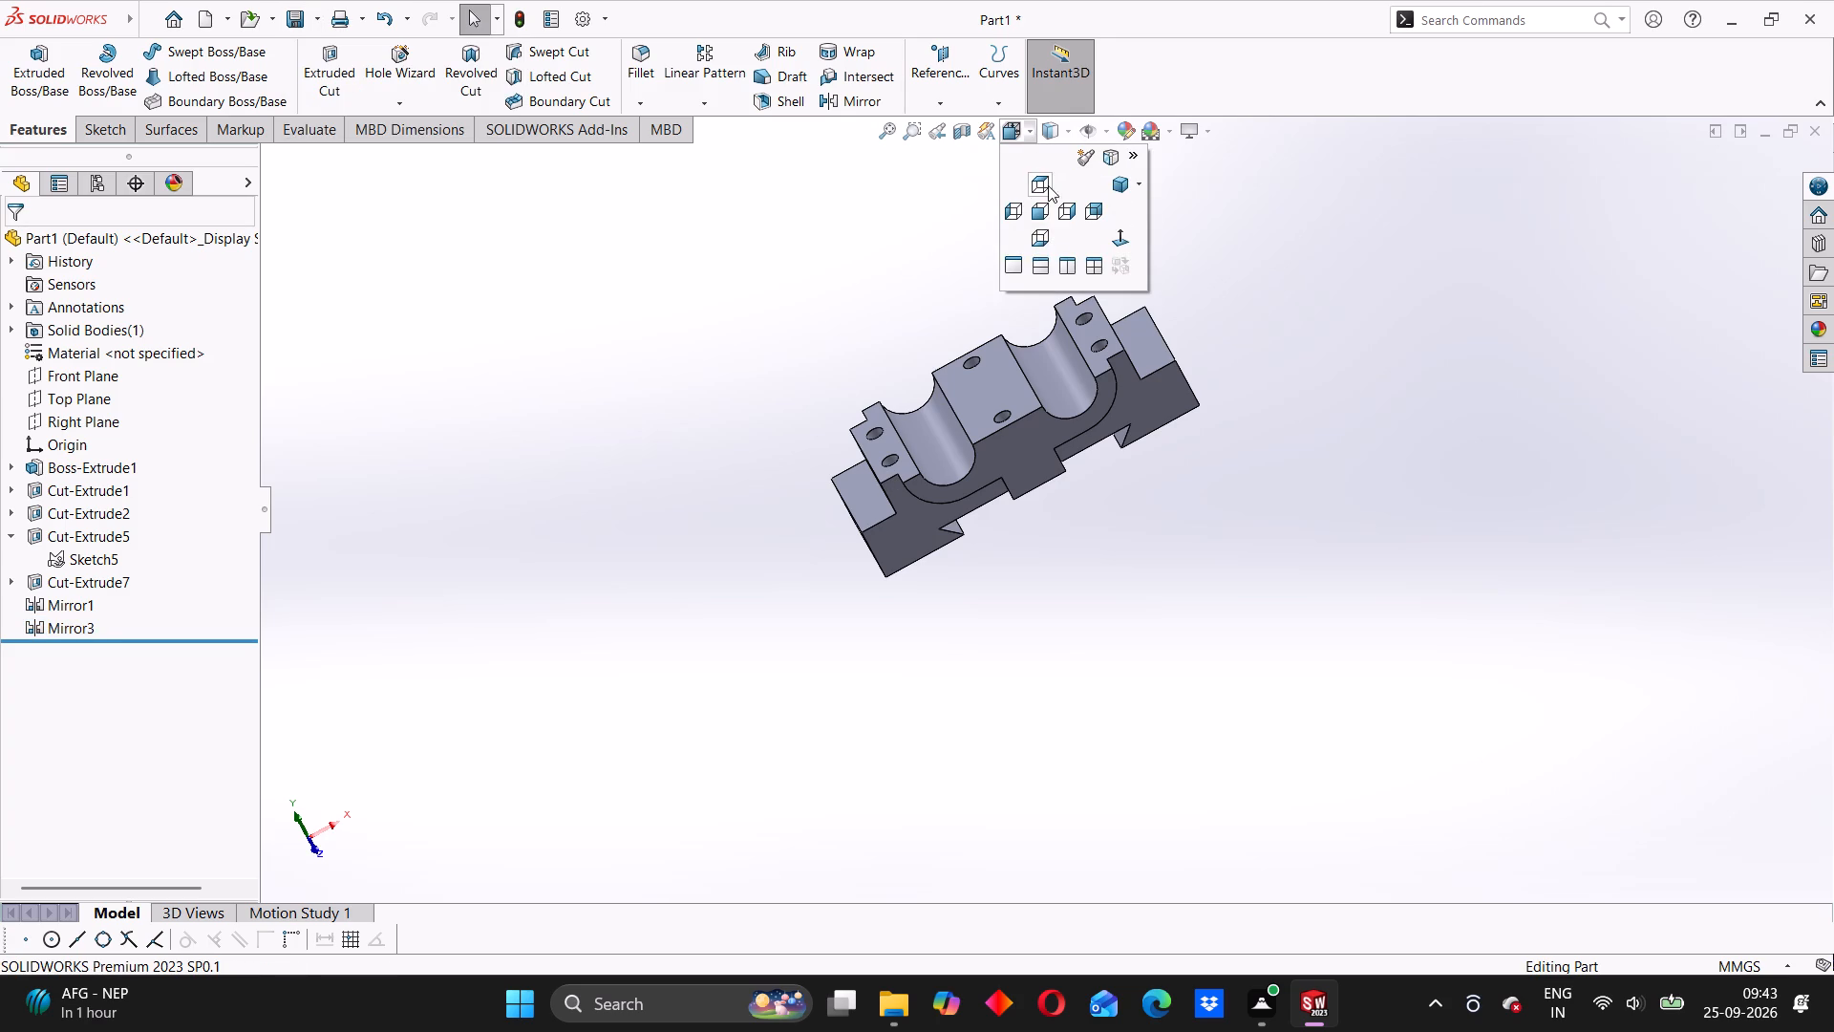
{"action": "left_click", "coordinate": [1120, 192]}
{"action": "scroll", "coordinate": [1019, 429], "scroll_direction": "up", "scroll_amount": 3}
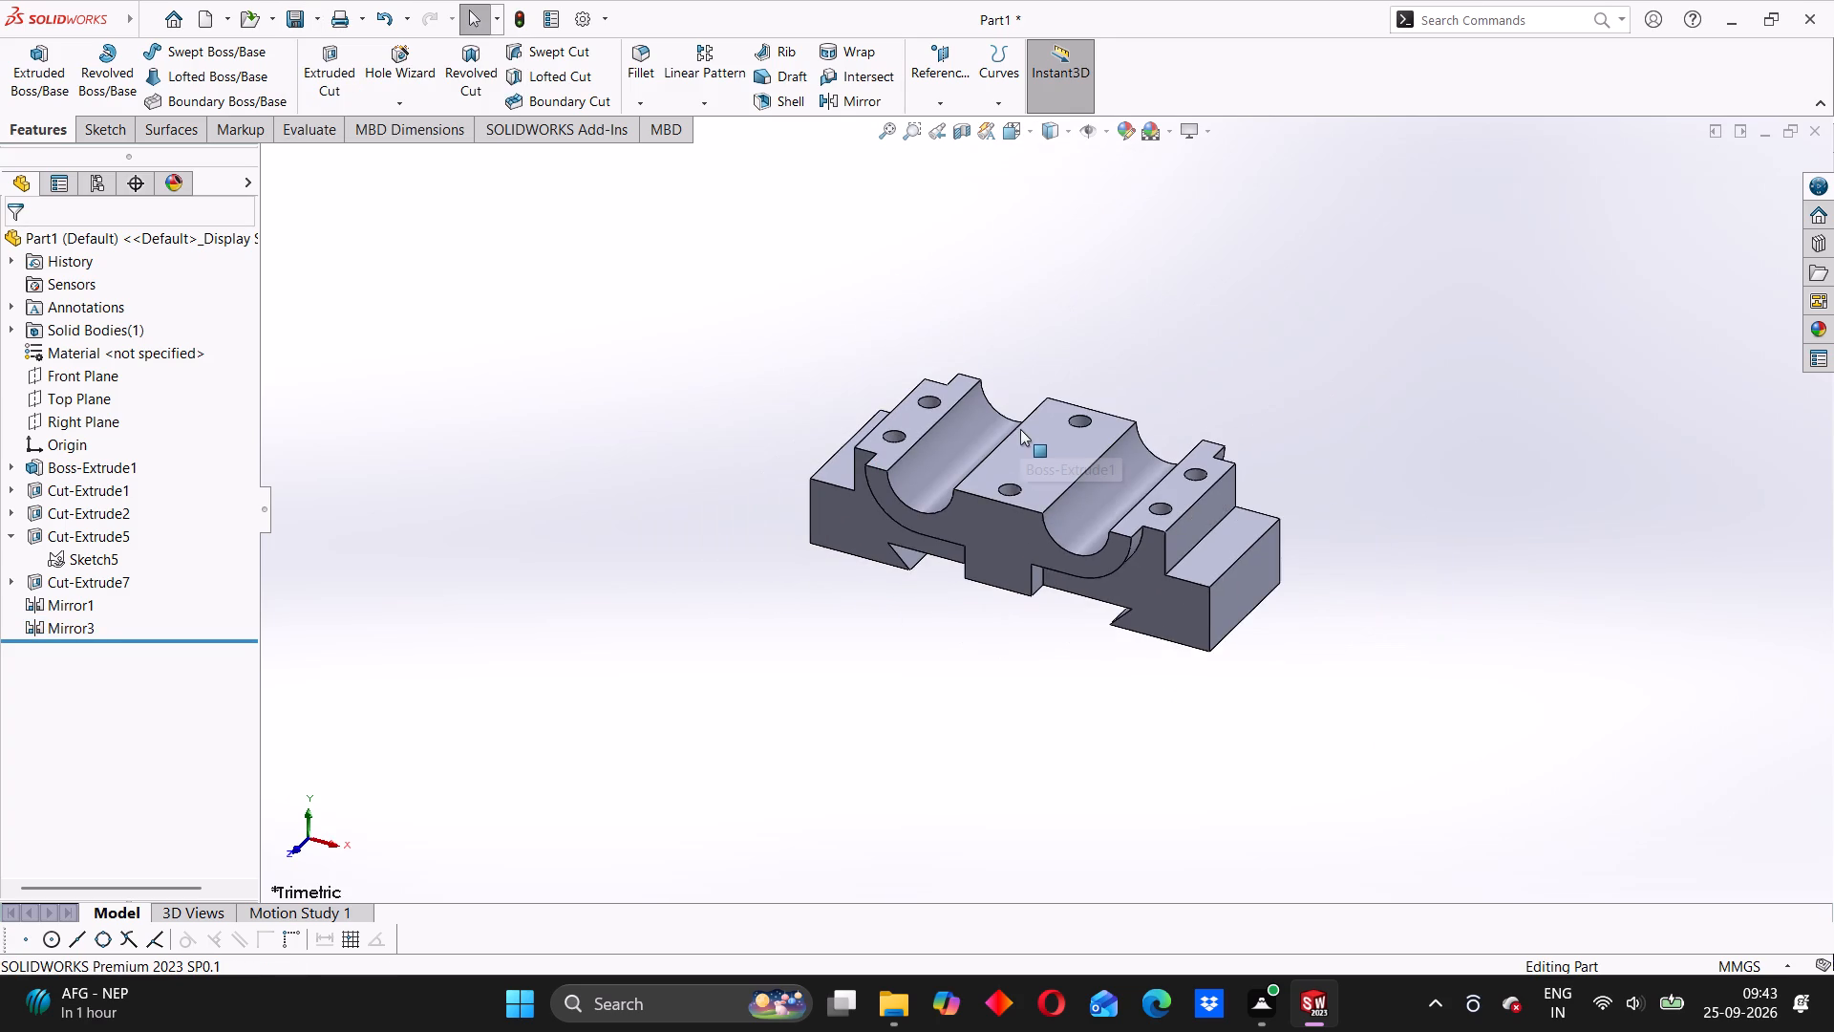
{"action": "middle_click_drag", "start_coordinate": [1001, 592], "coordinate": [1158, 477]}
{"action": "scroll", "coordinate": [1000, 592], "scroll_direction": "up", "scroll_amount": 1}
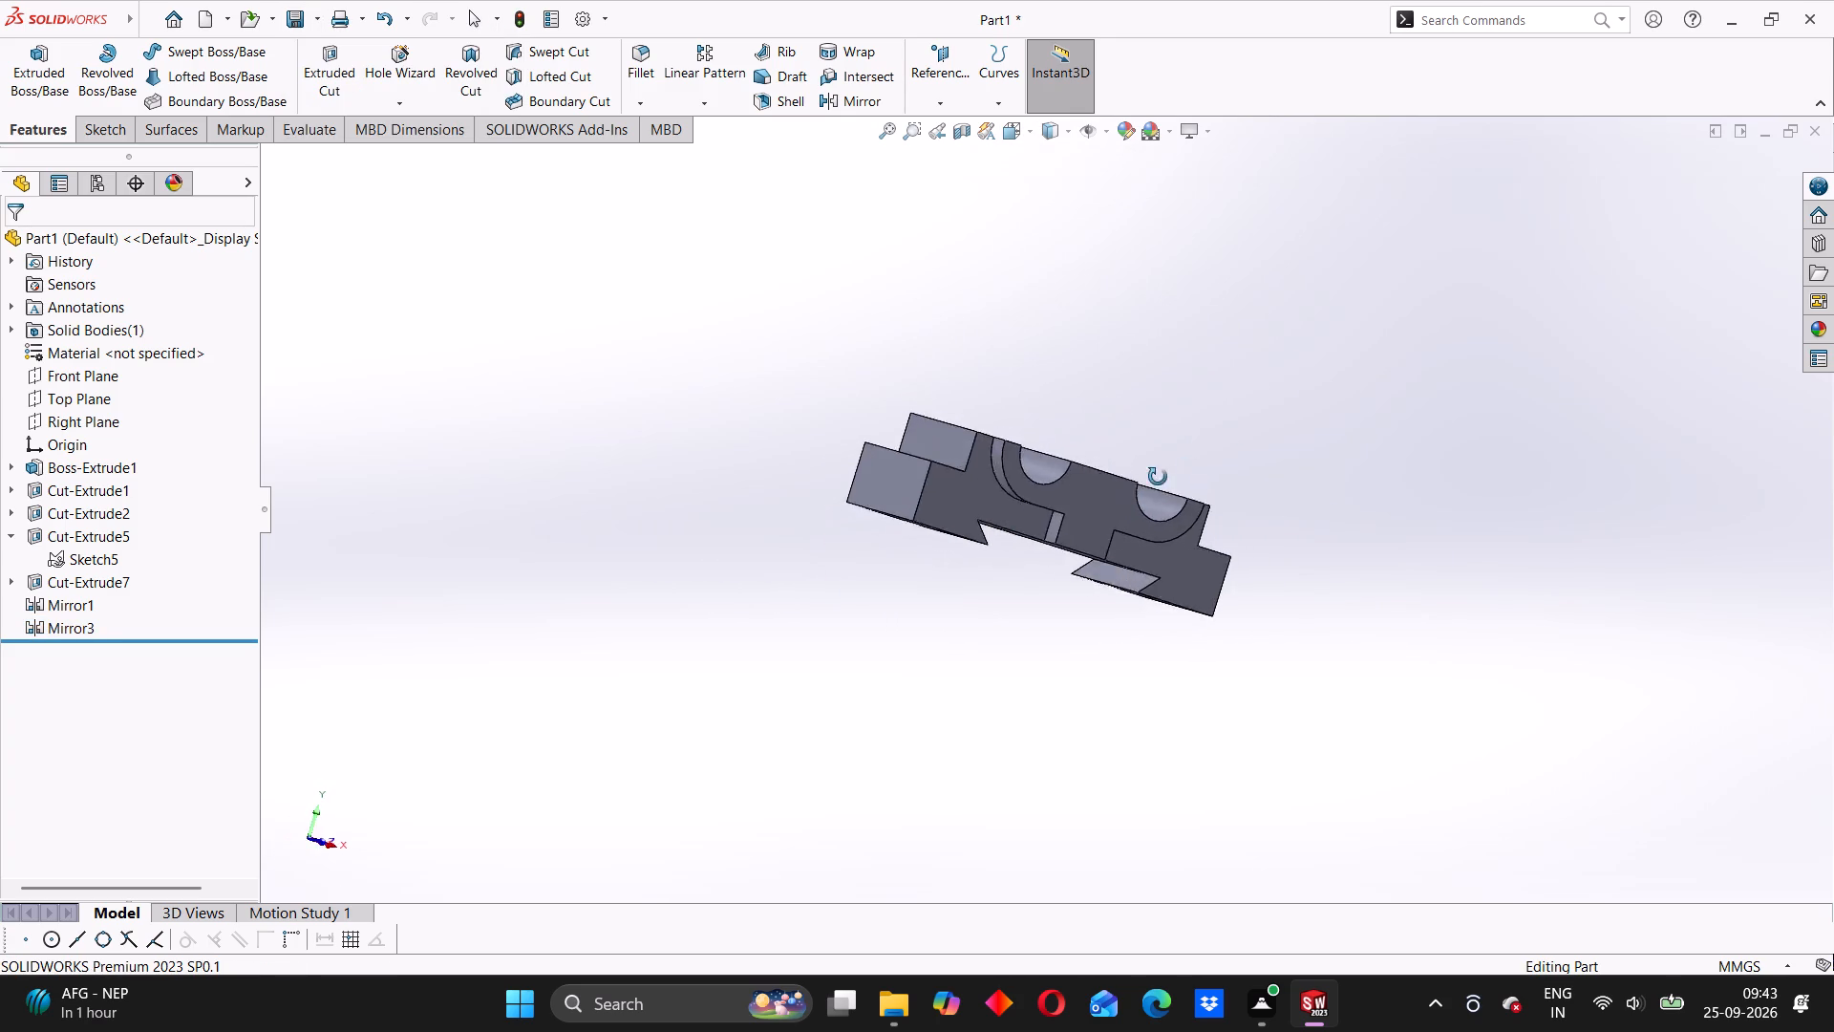
{"action": "middle_click_drag", "start_coordinate": [1158, 477], "coordinate": [789, 519]}
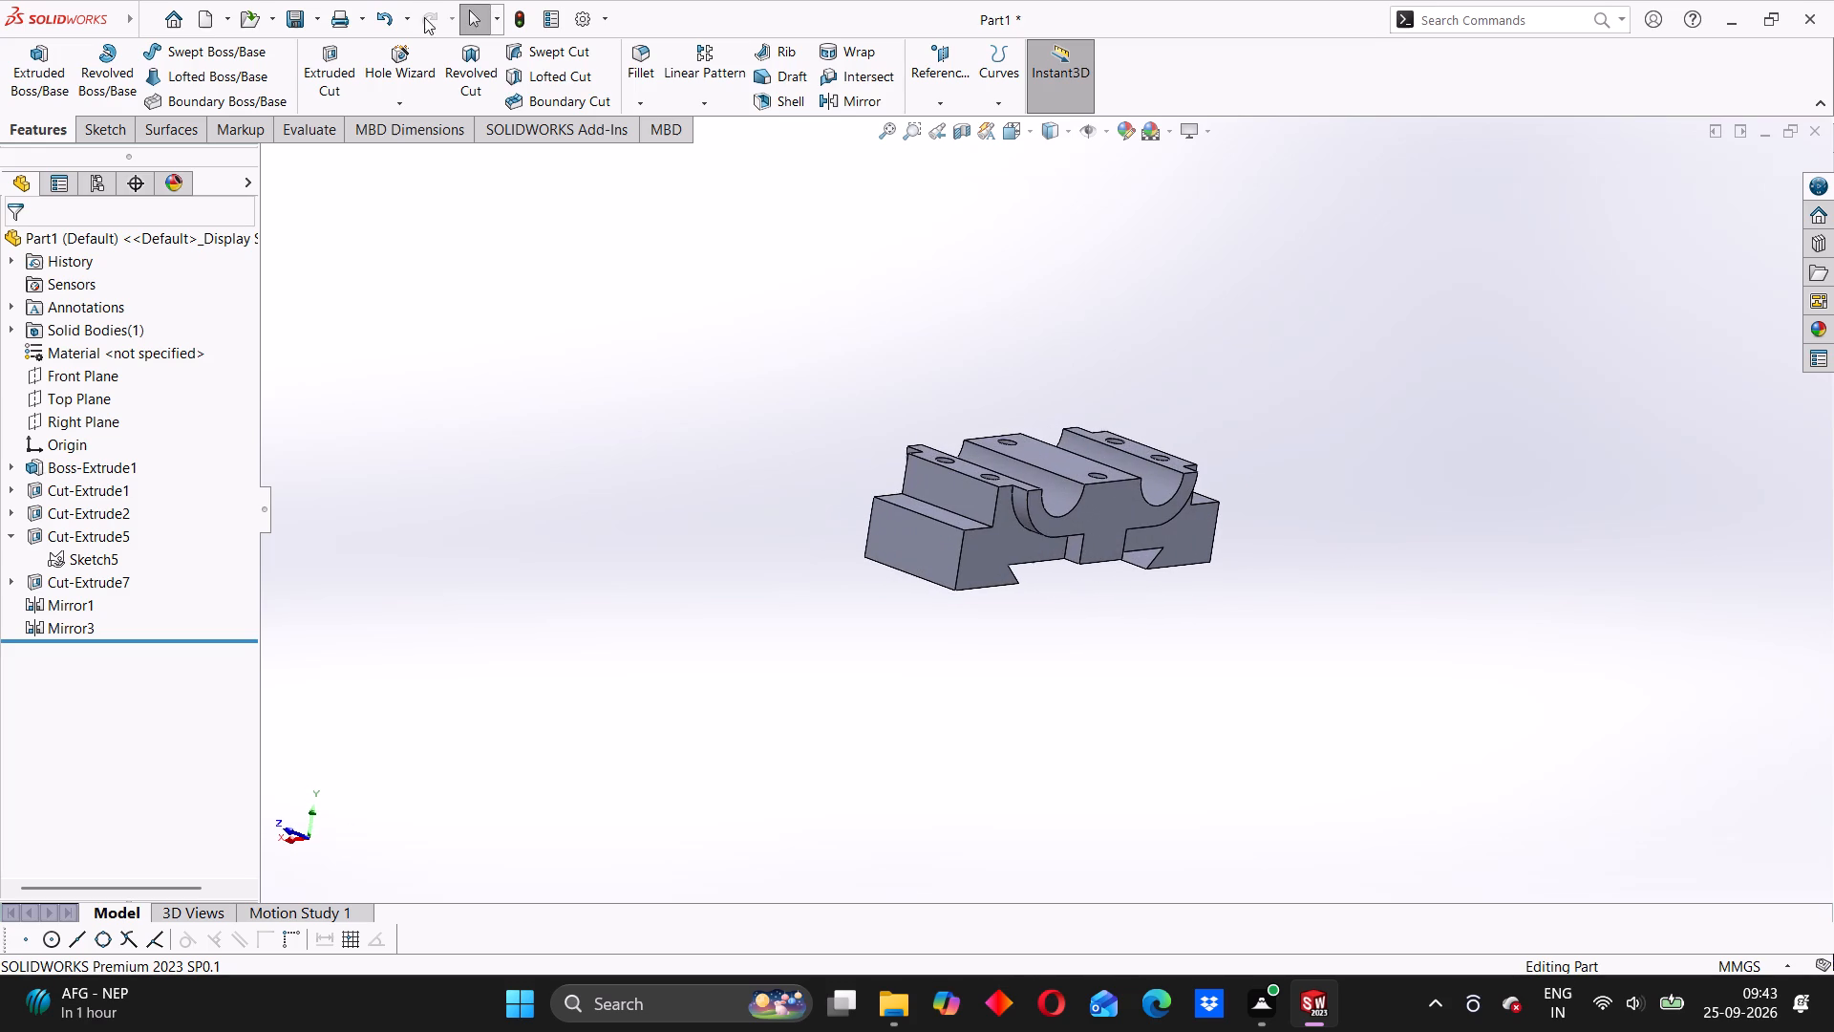
Save the block as a SOLIDWORKS part named Part2 in the ASSEMBLY 4 folder under Downloads.
{"action": "left_click", "coordinate": [318, 18]}
{"action": "left_click", "coordinate": [343, 69]}
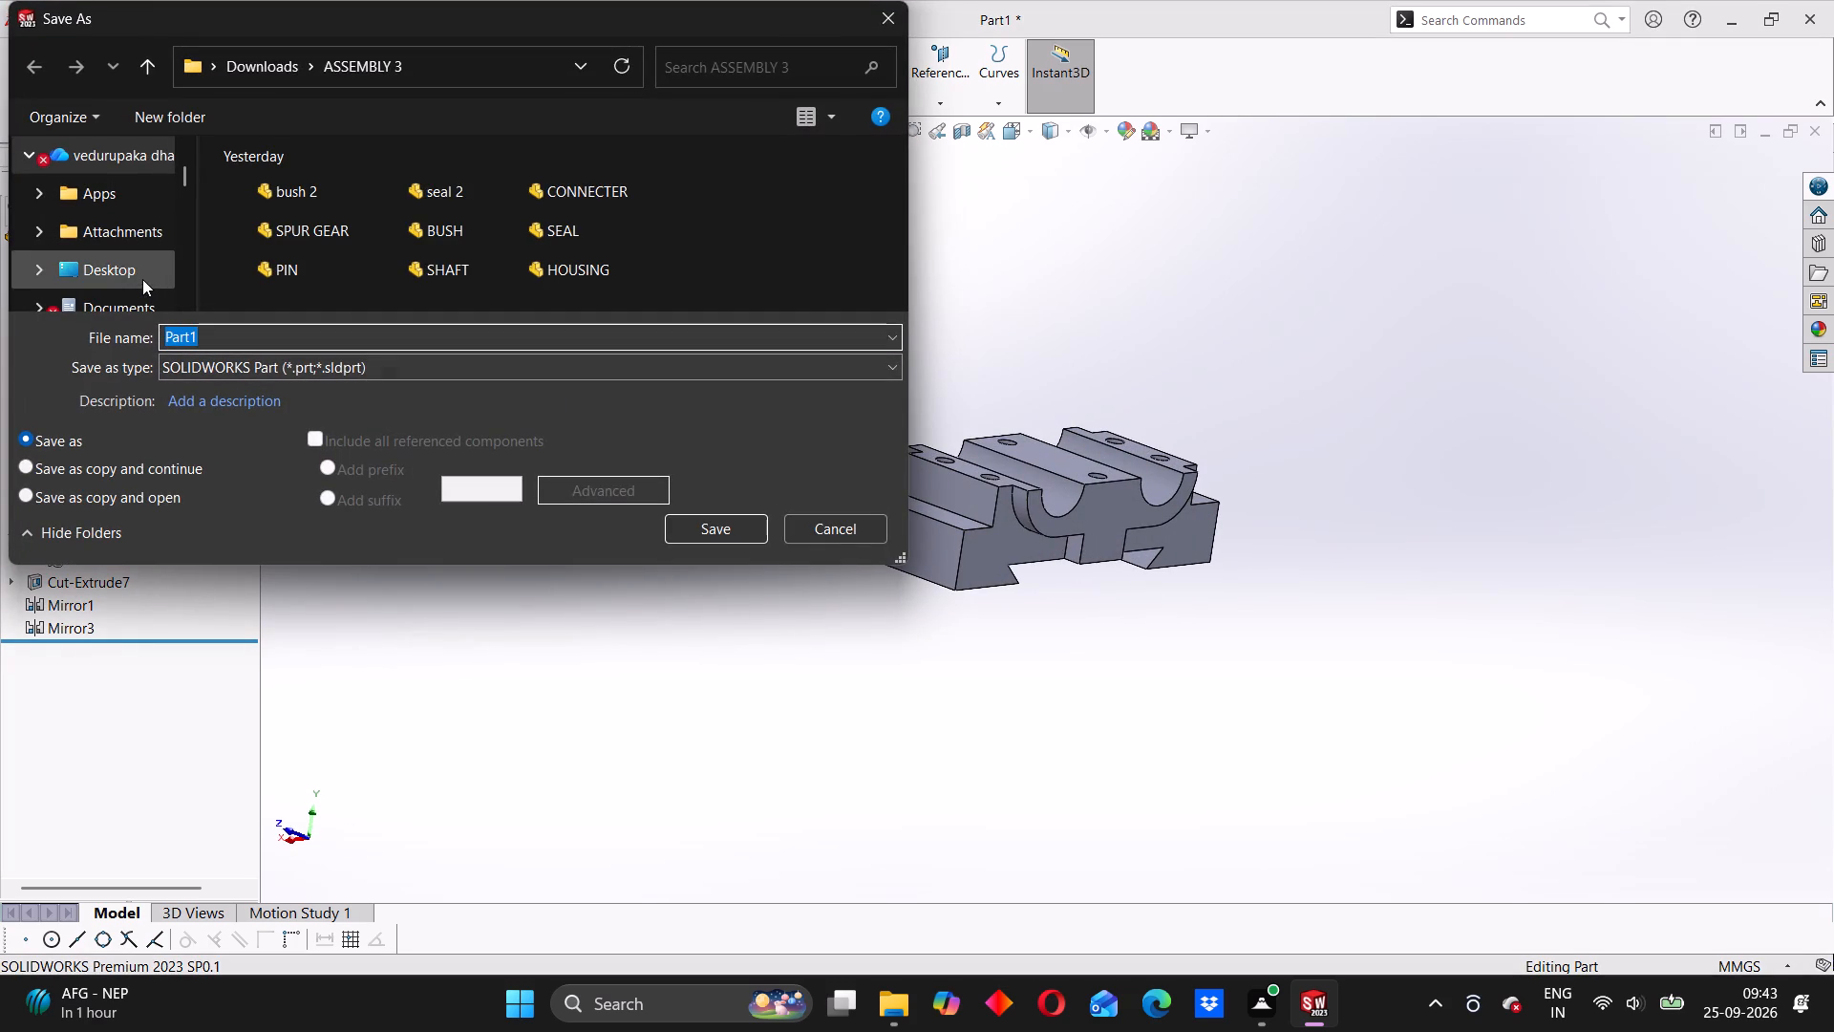
{"action": "scroll", "coordinate": [120, 222], "scroll_direction": "down", "scroll_amount": 2}
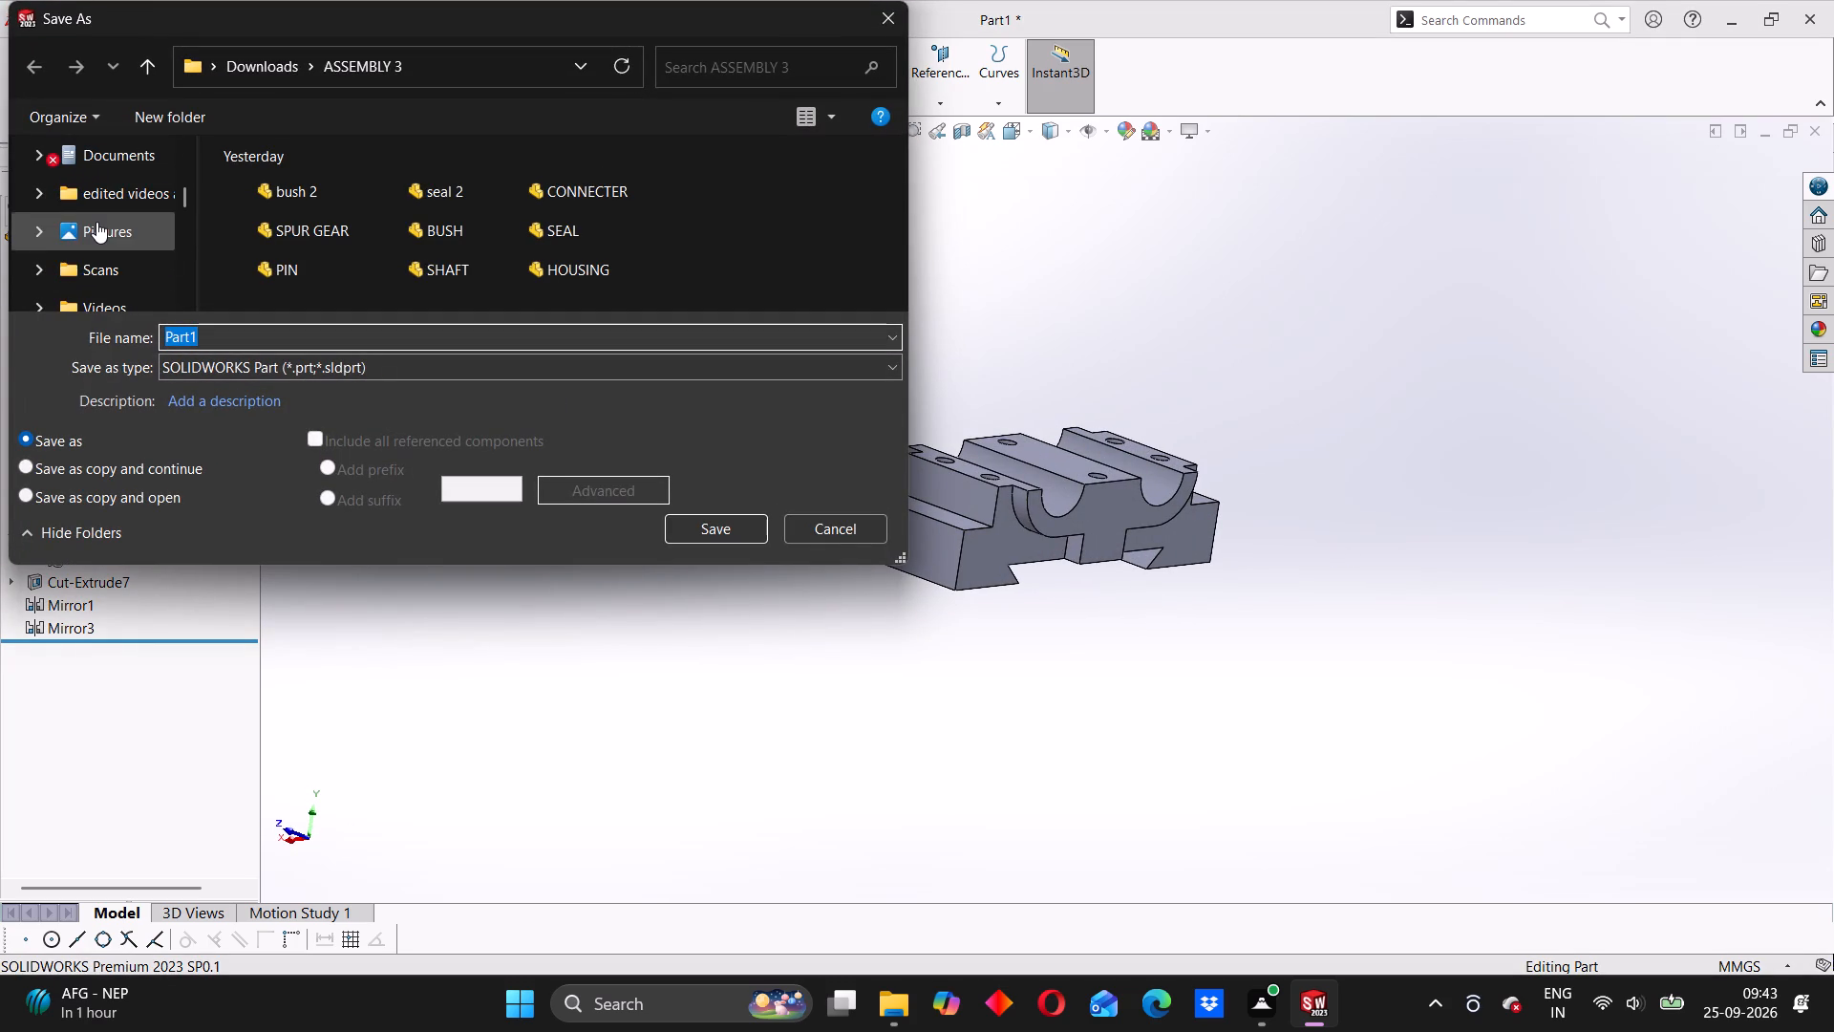
{"action": "scroll", "coordinate": [96, 222], "scroll_direction": "down", "scroll_amount": 5}
{"action": "scroll", "coordinate": [101, 249], "scroll_direction": "up", "scroll_amount": 2}
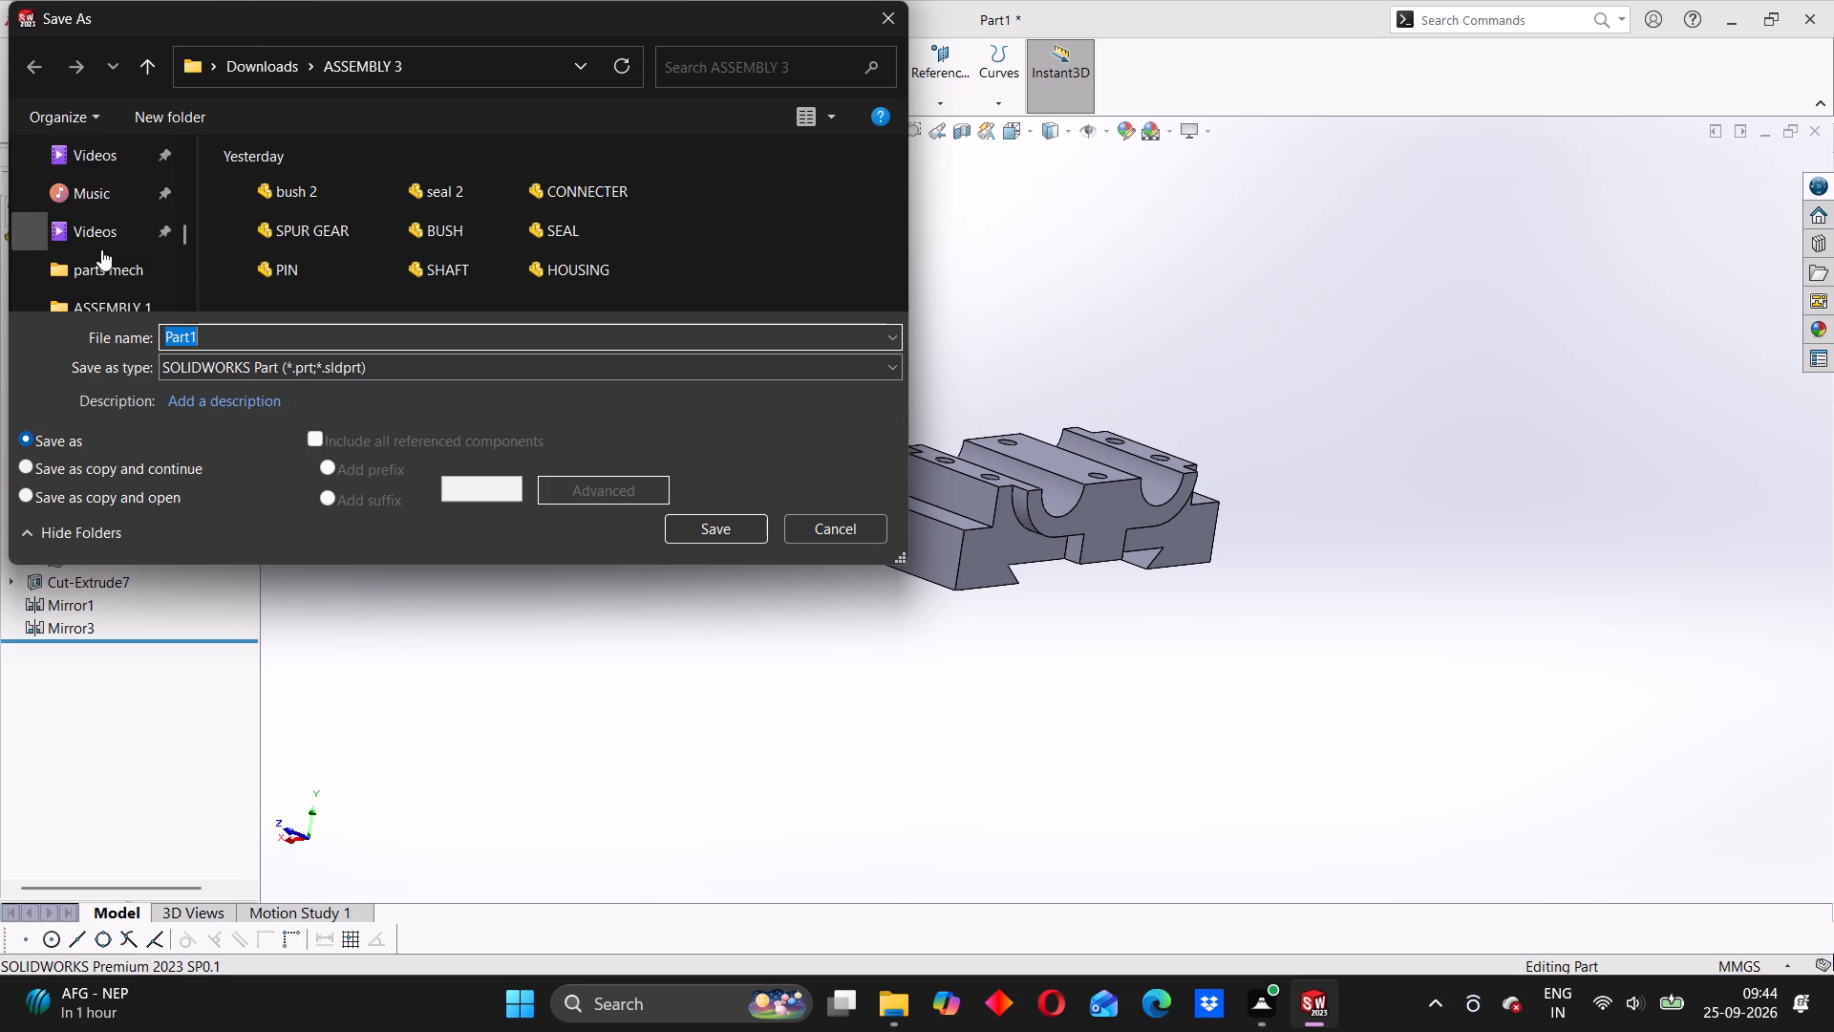
{"action": "scroll", "coordinate": [101, 249], "scroll_direction": "down", "scroll_amount": 1}
{"action": "scroll", "coordinate": [101, 248], "scroll_direction": "up", "scroll_amount": 2}
{"action": "left_click", "coordinate": [111, 189]}
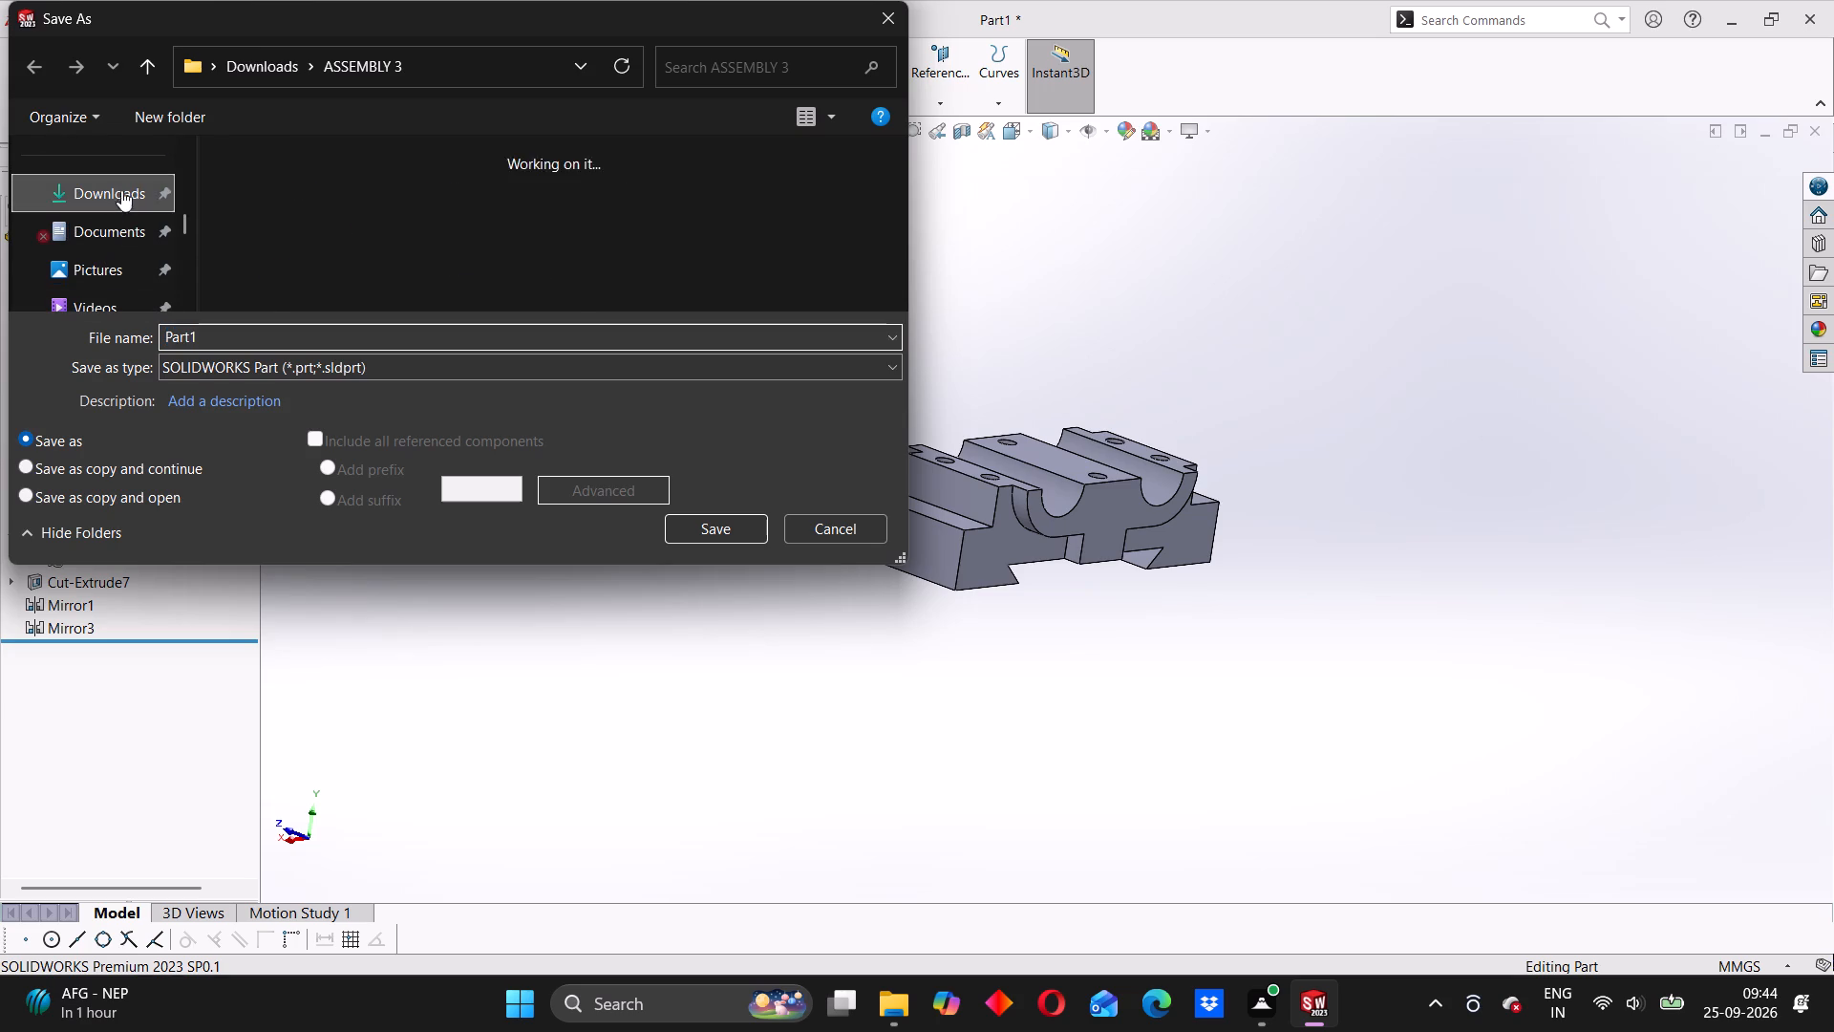
{"action": "double_click", "coordinate": [323, 198]}
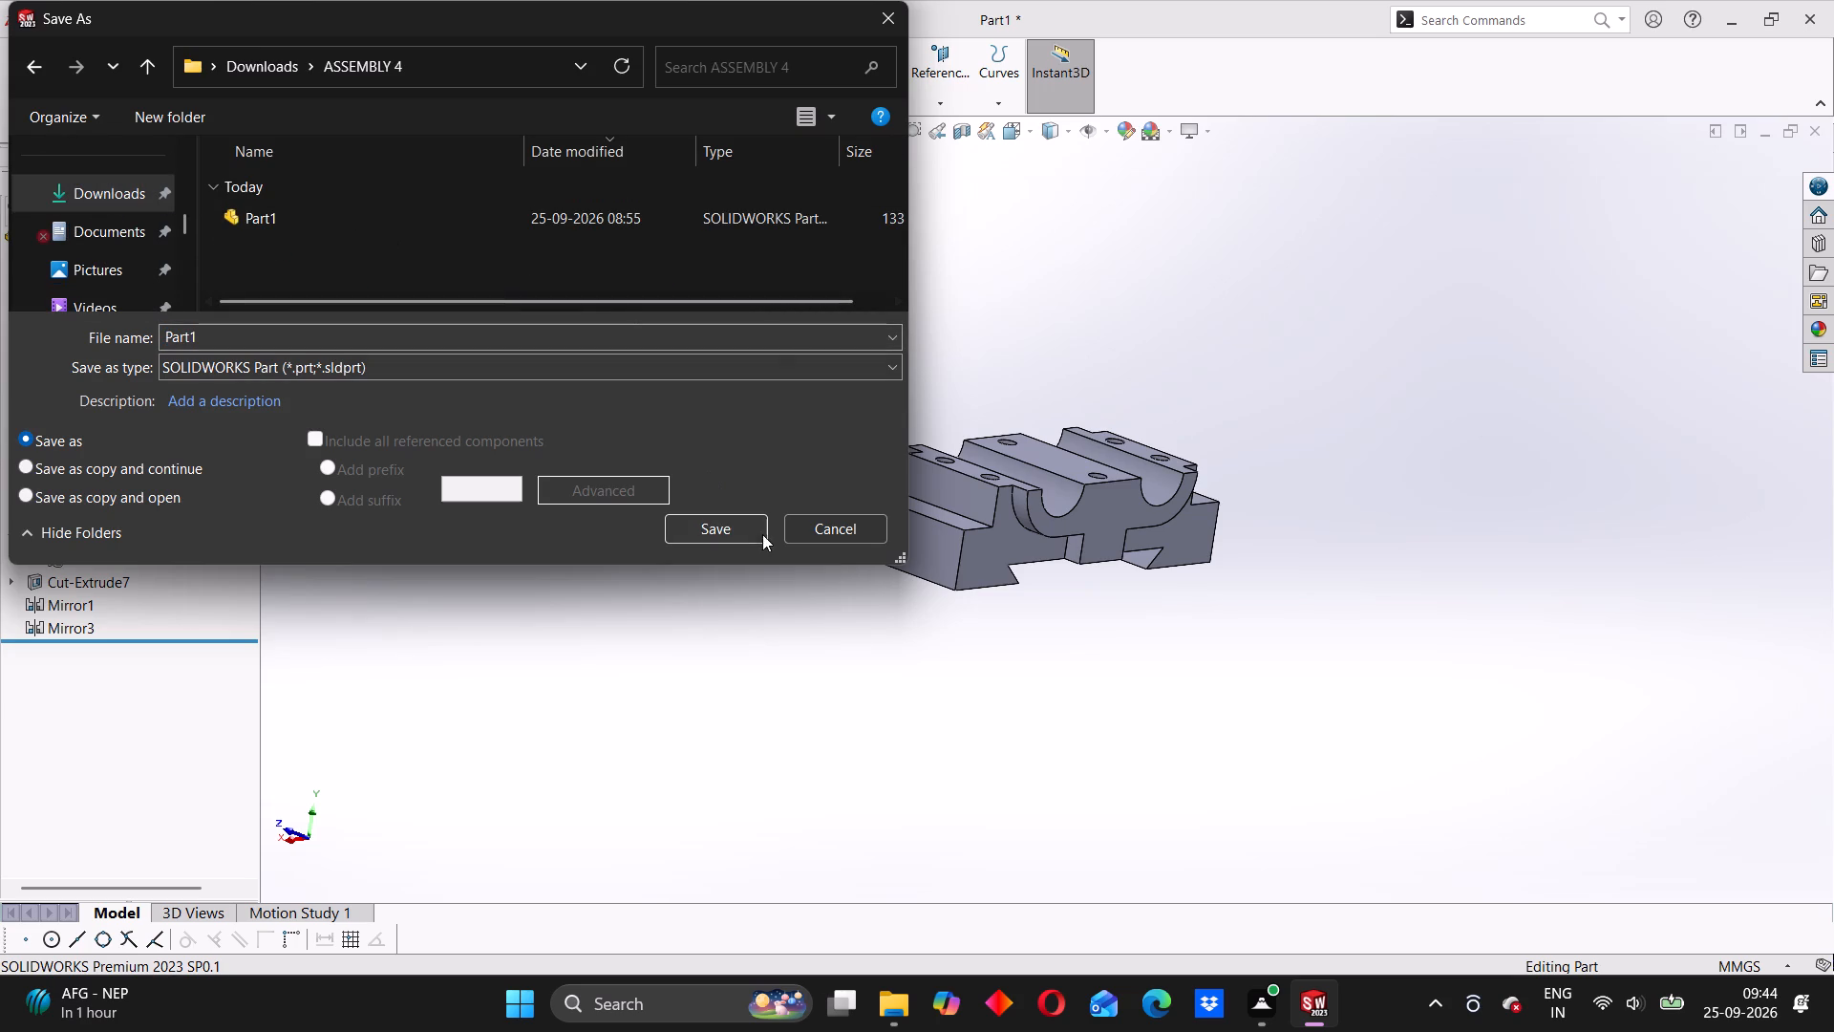
{"action": "left_click", "coordinate": [221, 333]}
{"action": "left_click", "coordinate": [210, 334]}
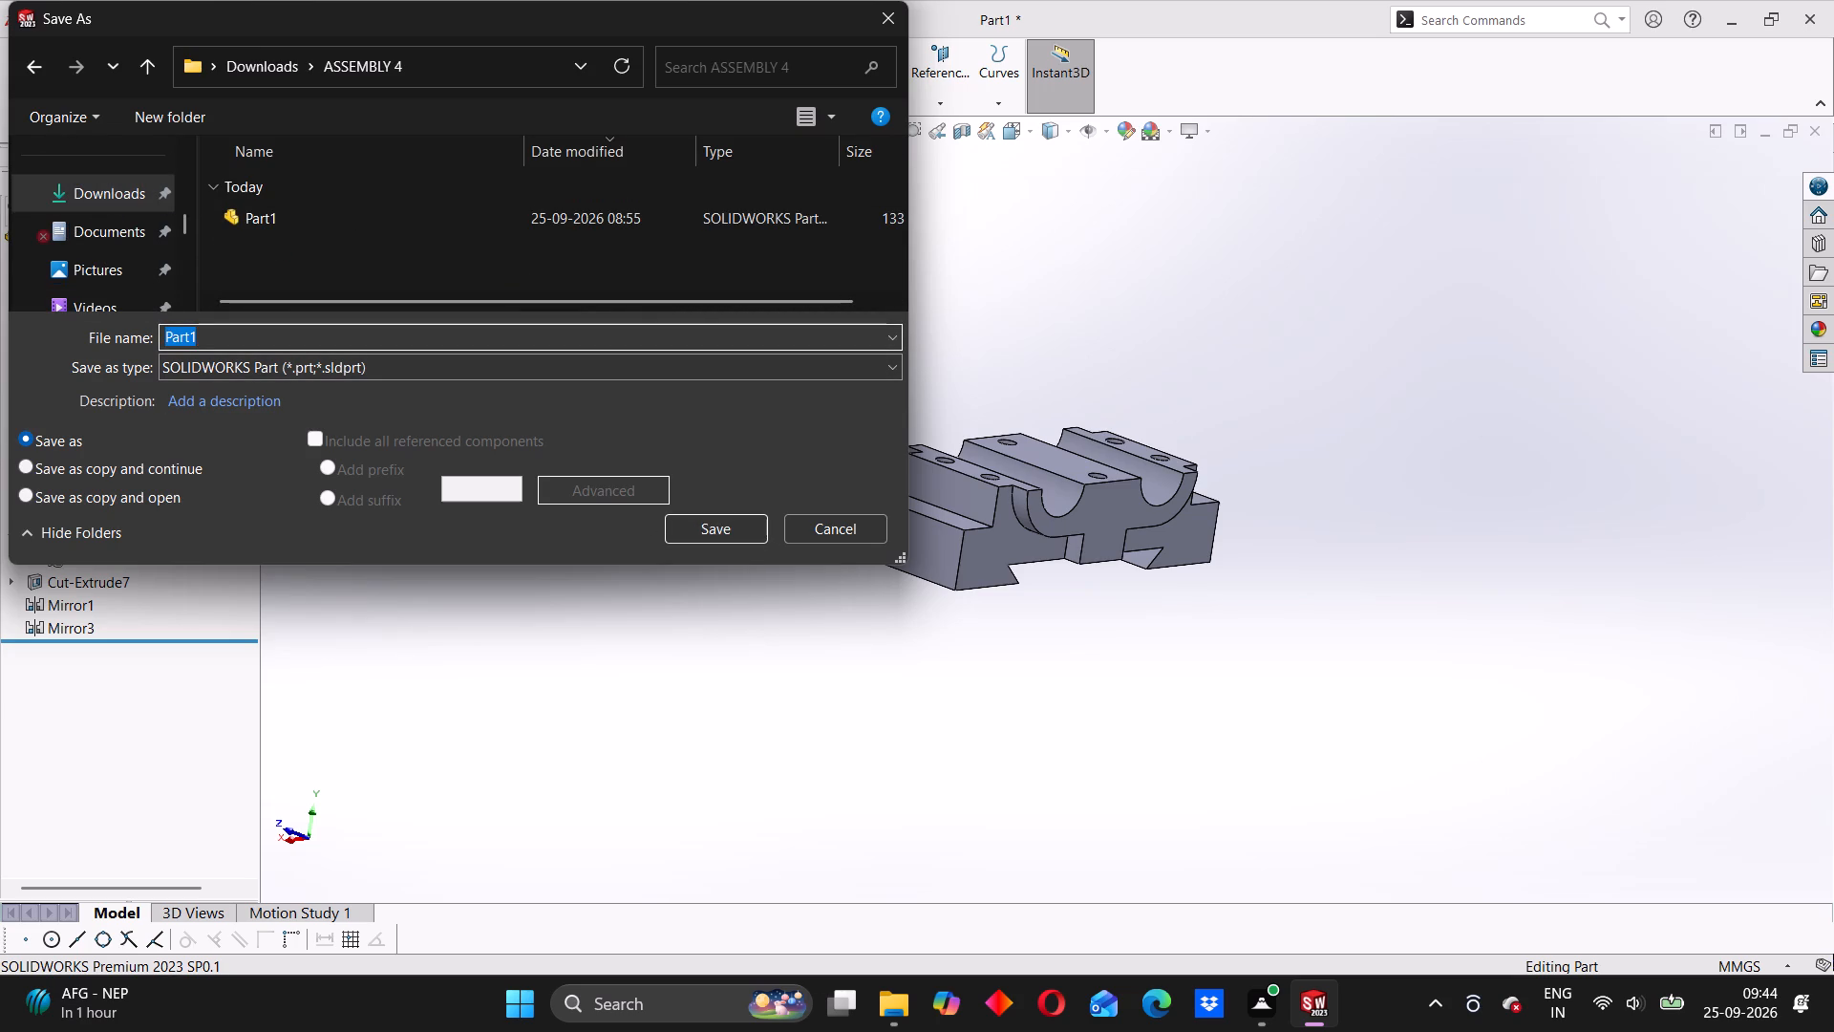
{"action": "left_click", "coordinate": [210, 334]}
{"action": "key", "text": "BackSpace"}
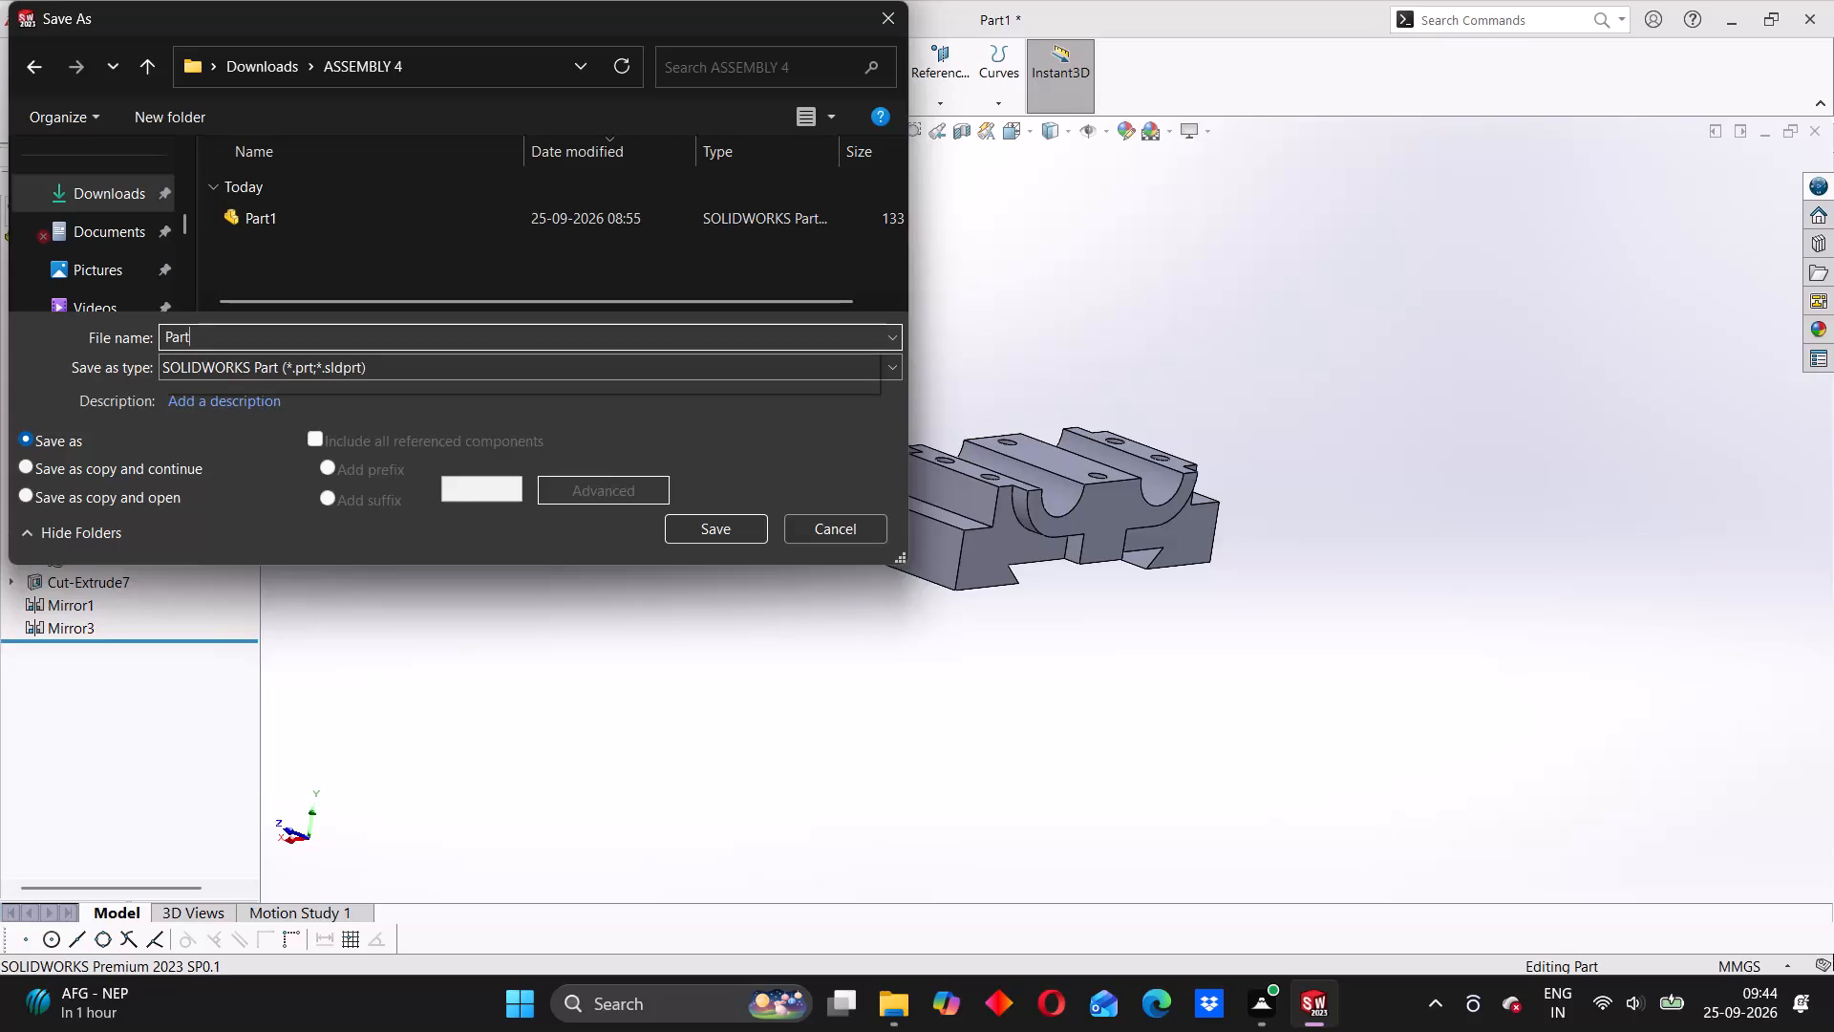
{"action": "key", "text": "2"}
{"action": "left_click", "coordinate": [707, 537]}
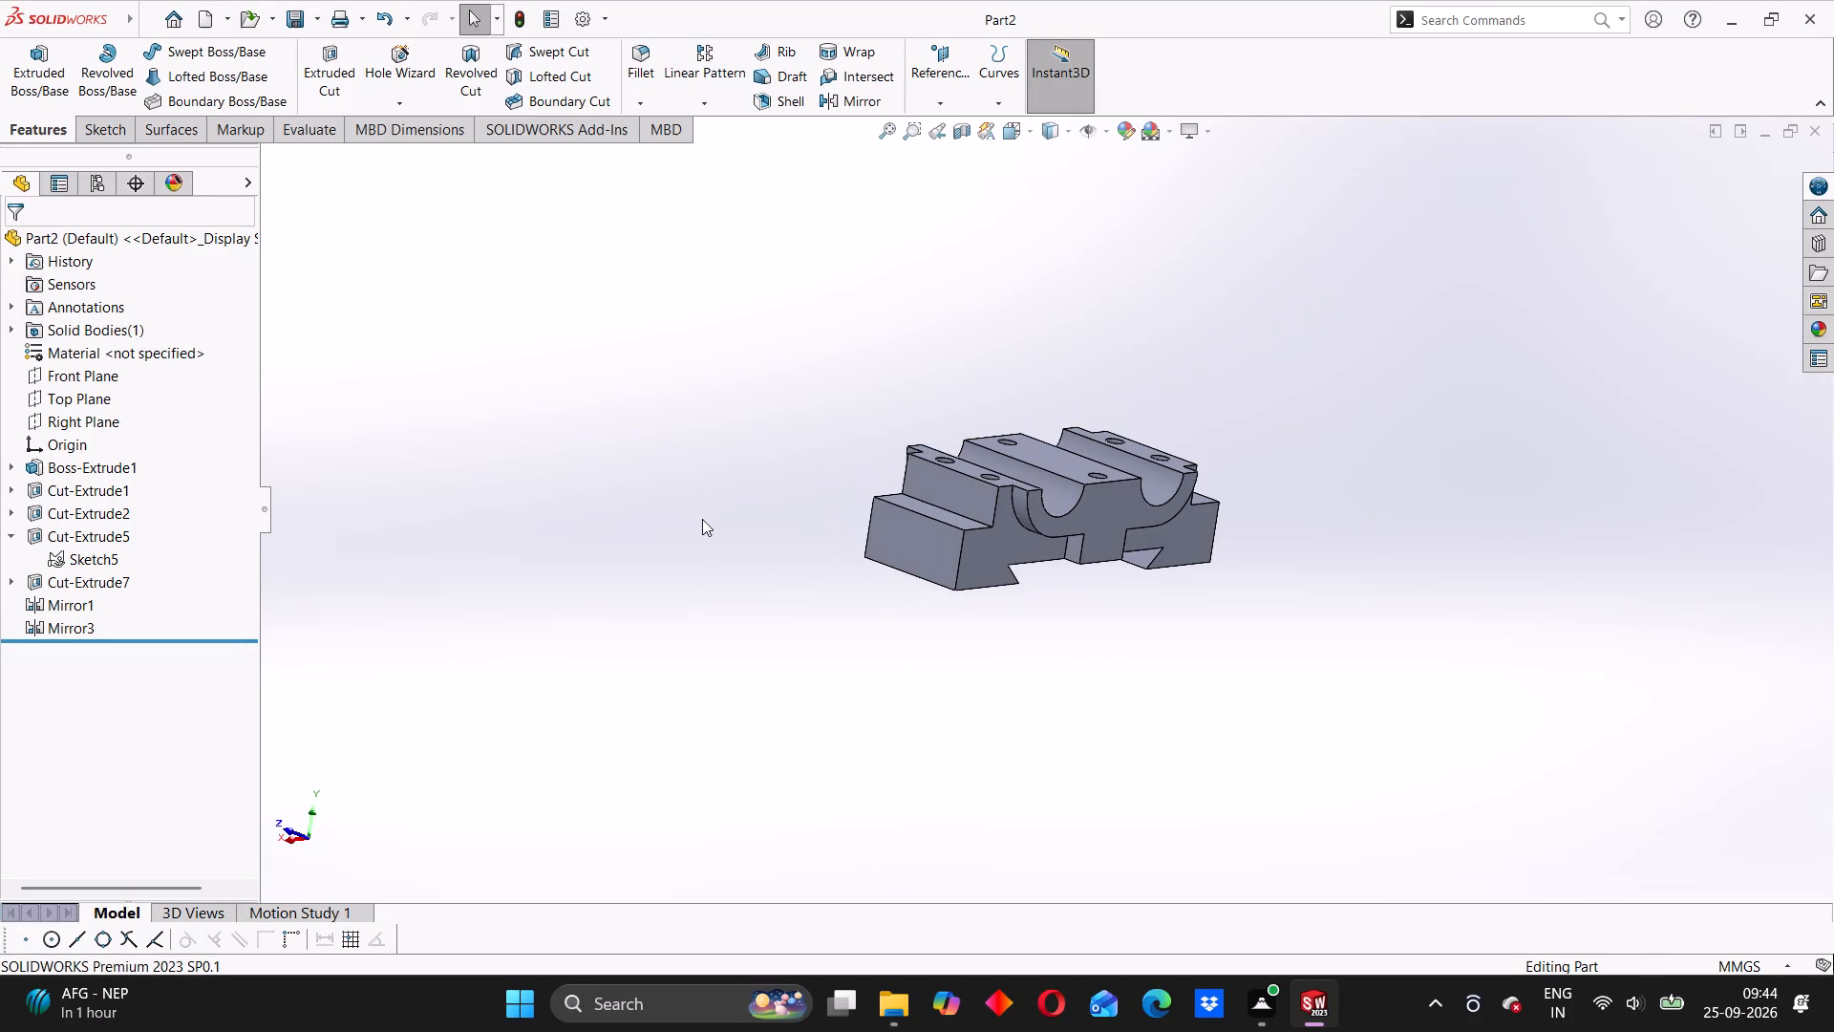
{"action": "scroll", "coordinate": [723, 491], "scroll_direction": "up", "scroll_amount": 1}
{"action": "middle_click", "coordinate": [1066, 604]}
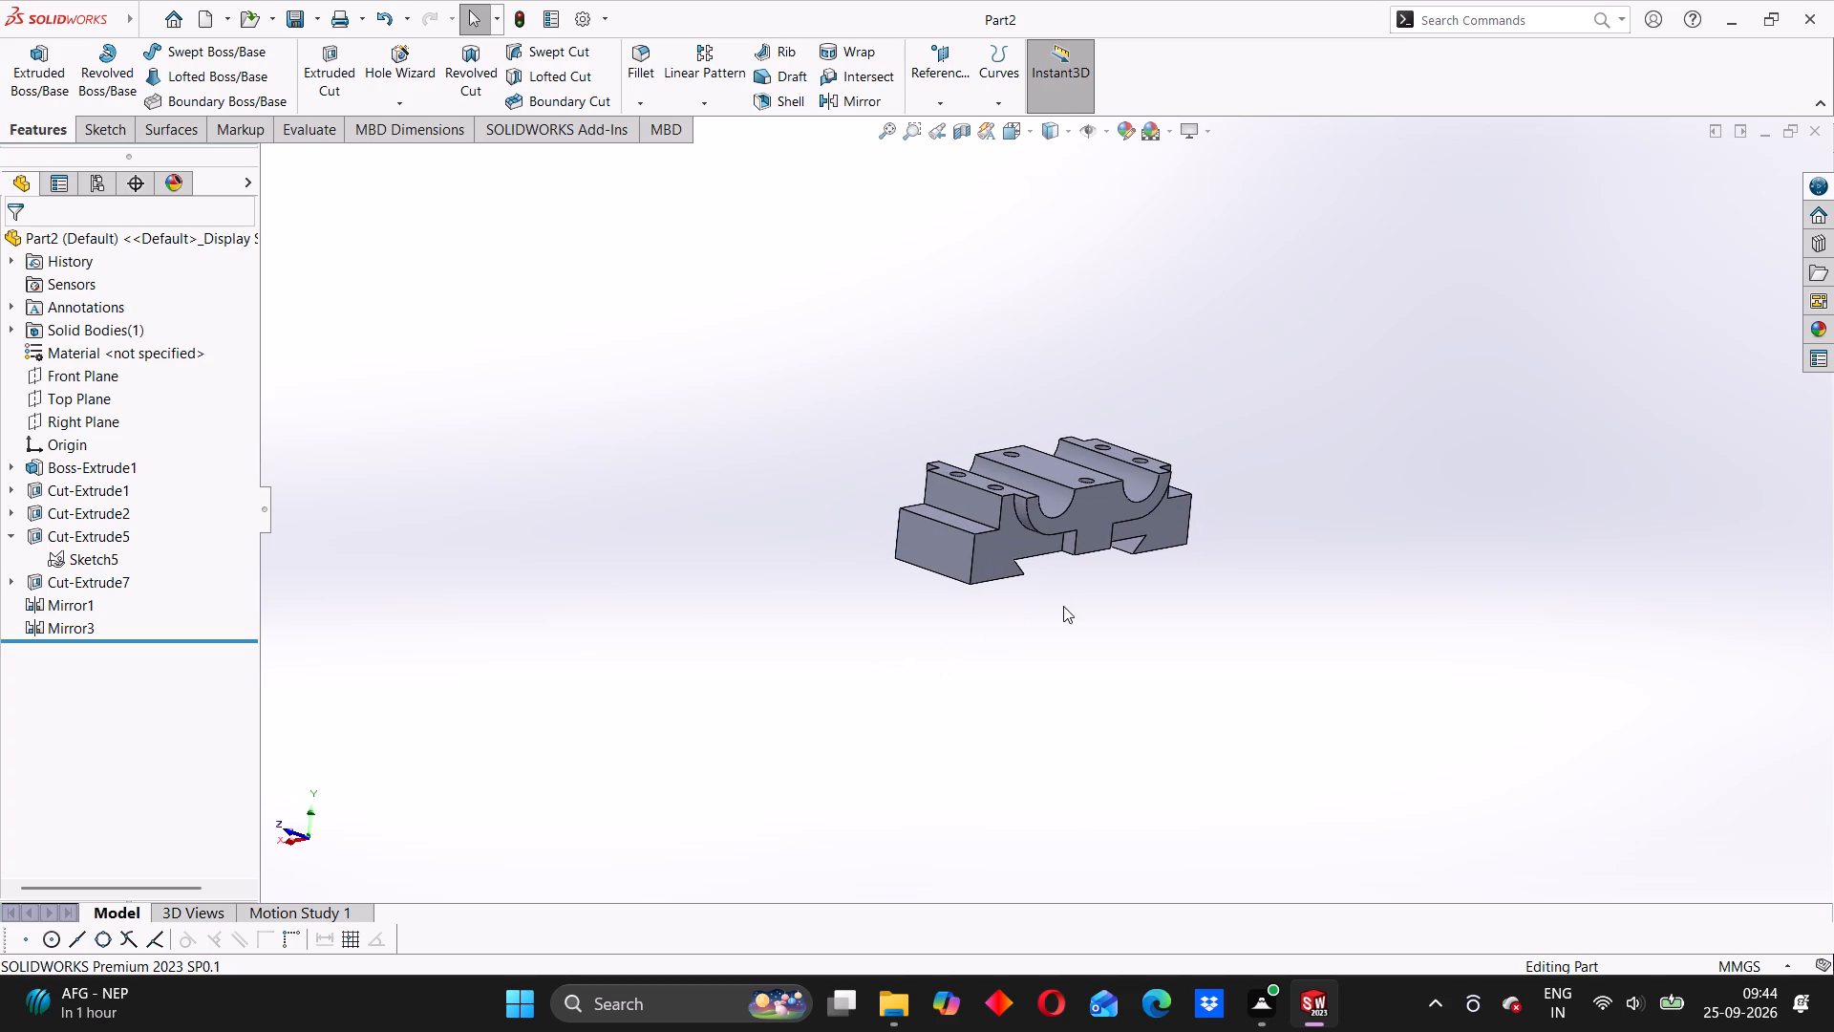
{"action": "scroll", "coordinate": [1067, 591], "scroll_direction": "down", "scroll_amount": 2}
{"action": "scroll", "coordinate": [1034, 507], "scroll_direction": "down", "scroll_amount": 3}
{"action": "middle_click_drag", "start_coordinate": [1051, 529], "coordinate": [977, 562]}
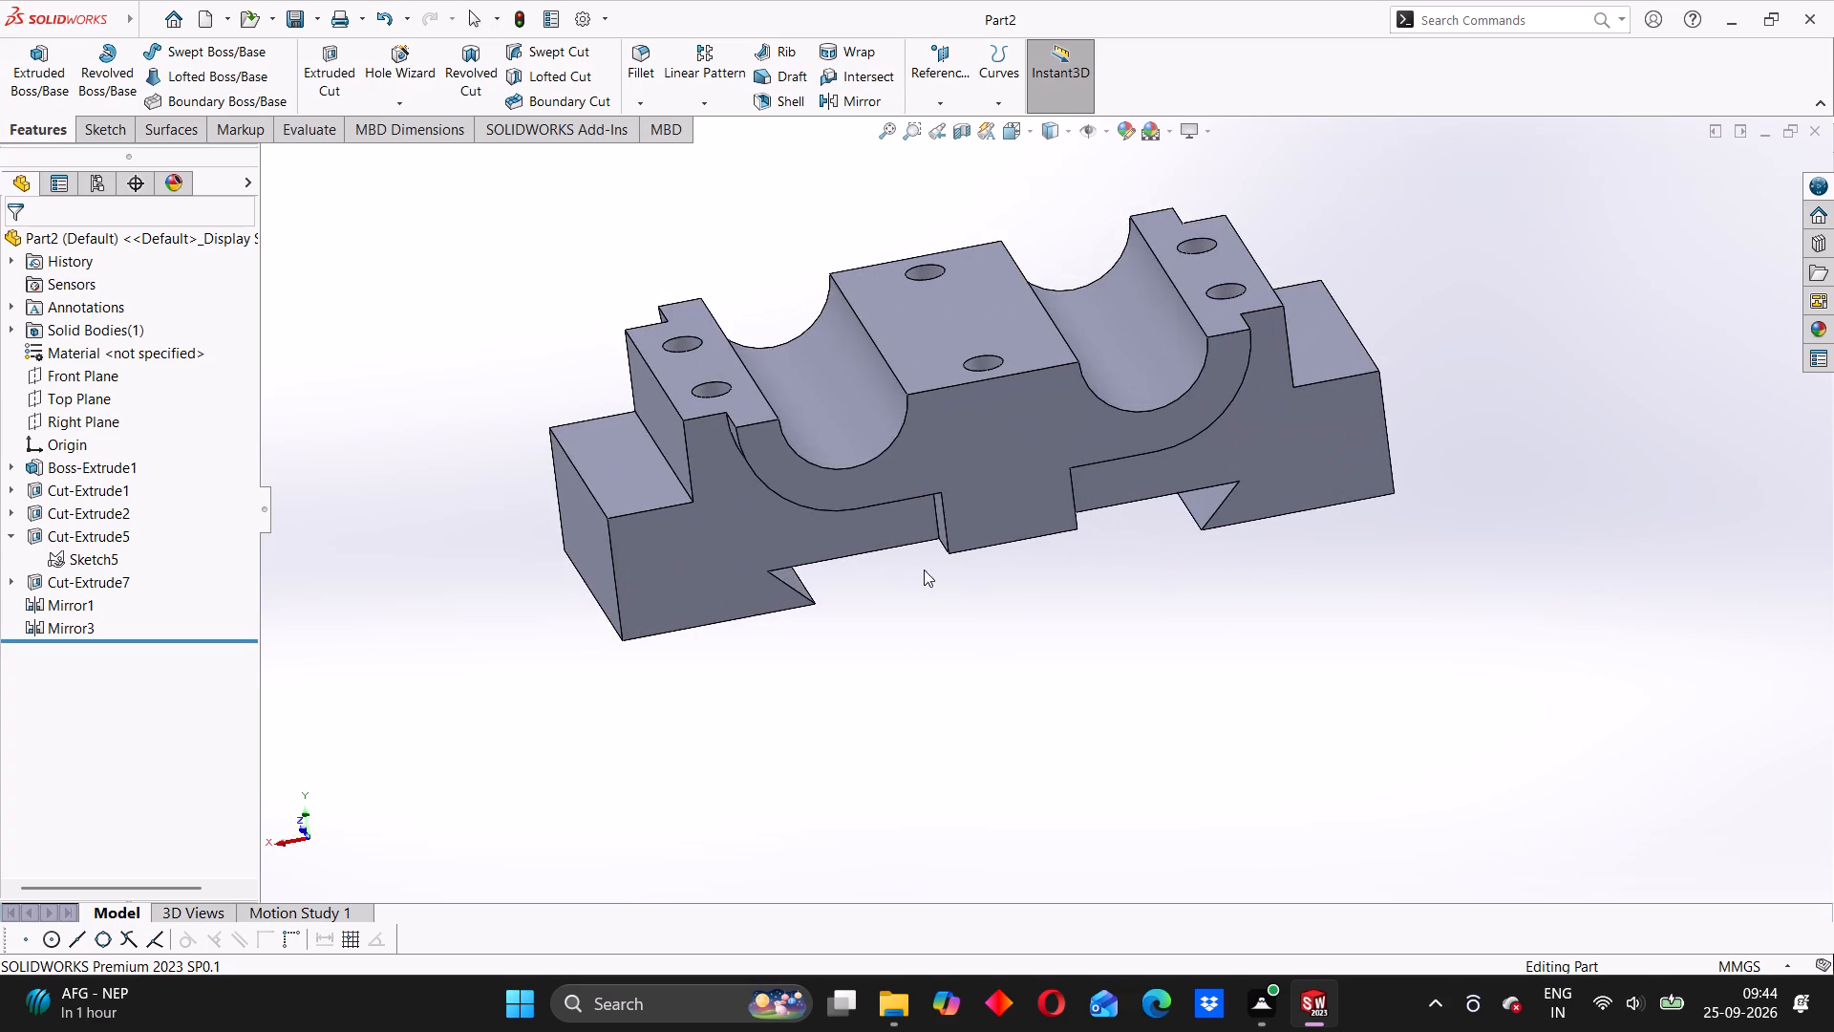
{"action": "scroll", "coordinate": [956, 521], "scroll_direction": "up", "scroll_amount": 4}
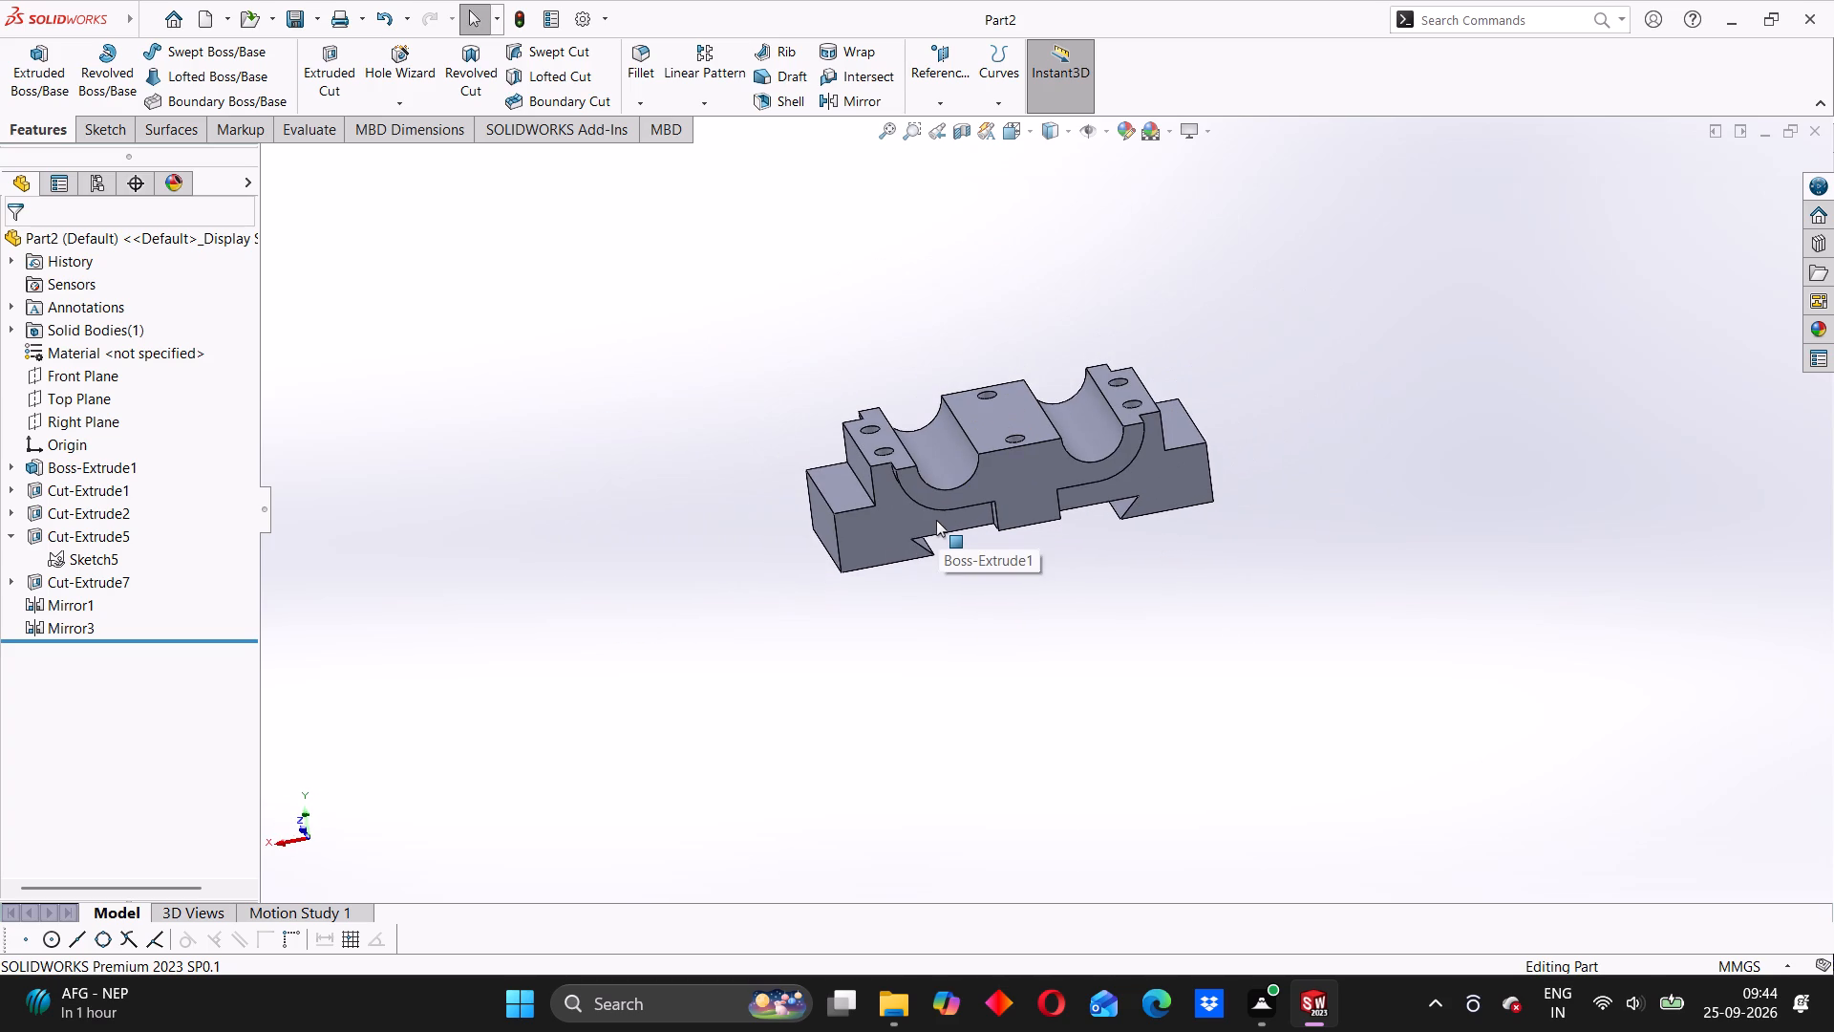
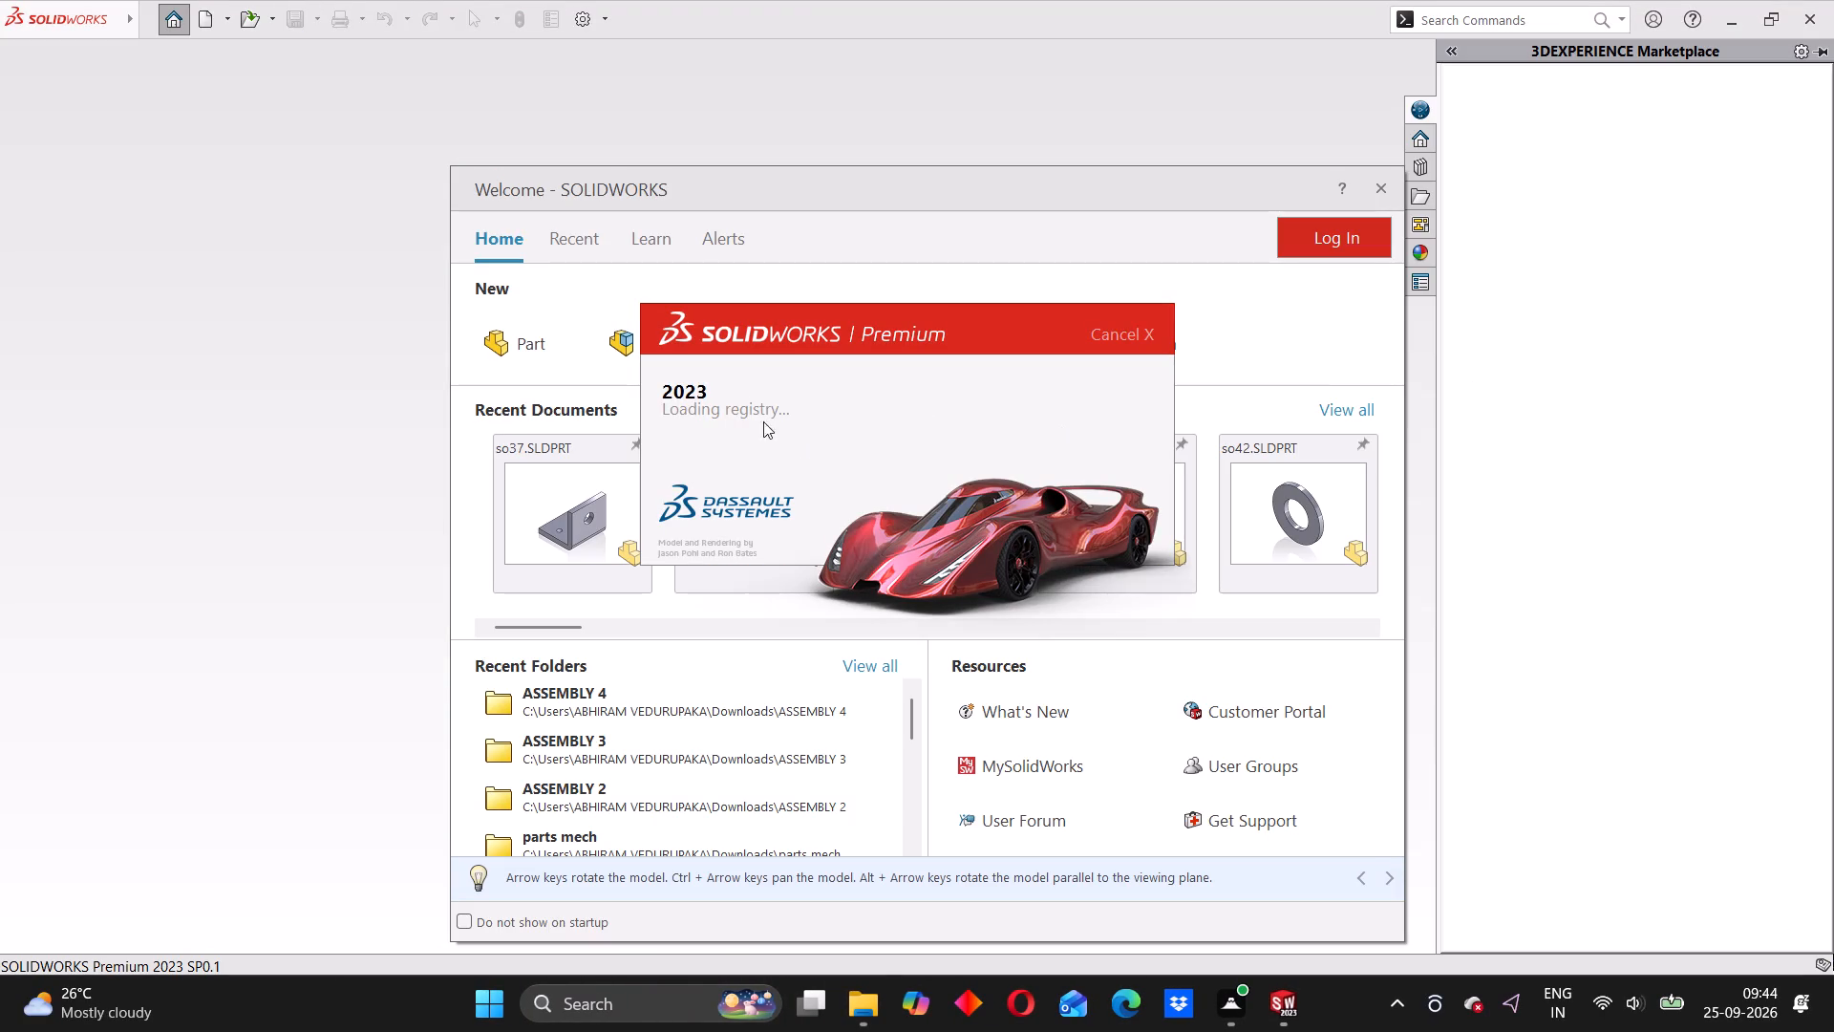
Create a new part document and open a sketch on the Front Plane.
{"action": "left_click", "coordinate": [555, 340]}
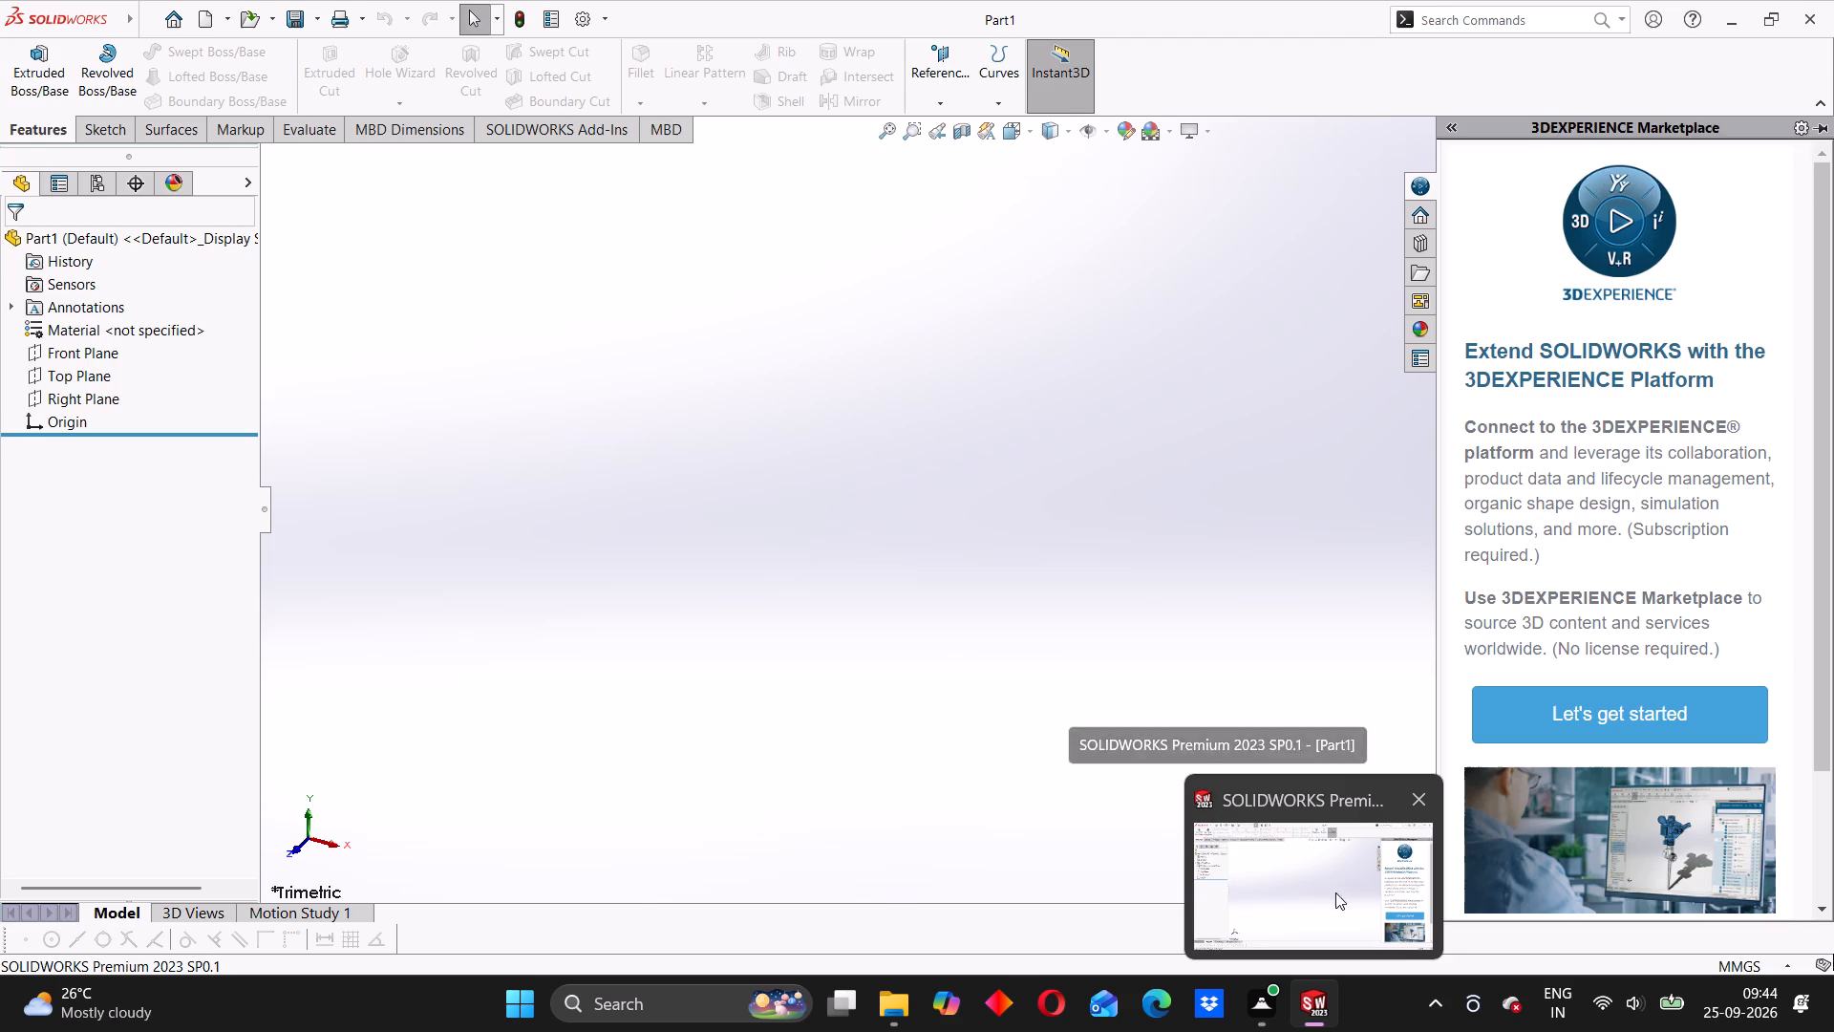
{"action": "left_click", "coordinate": [61, 356]}
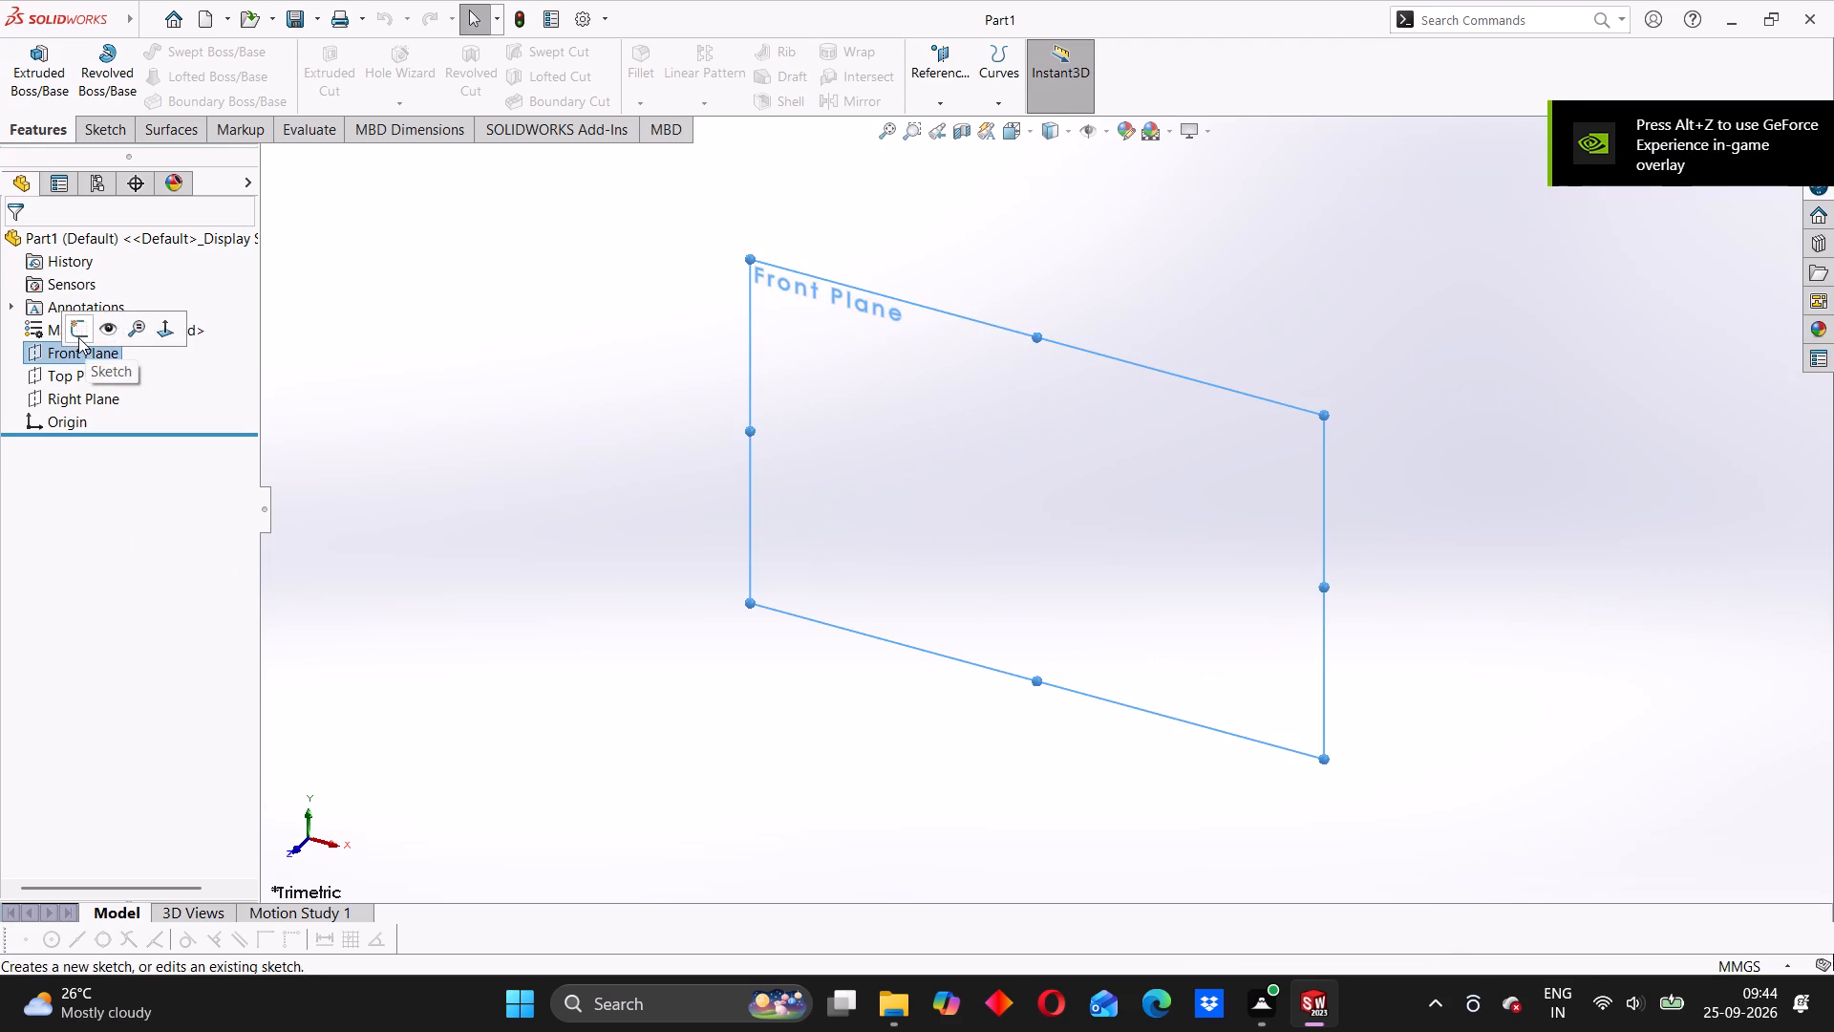
{"action": "left_click", "coordinate": [78, 337]}
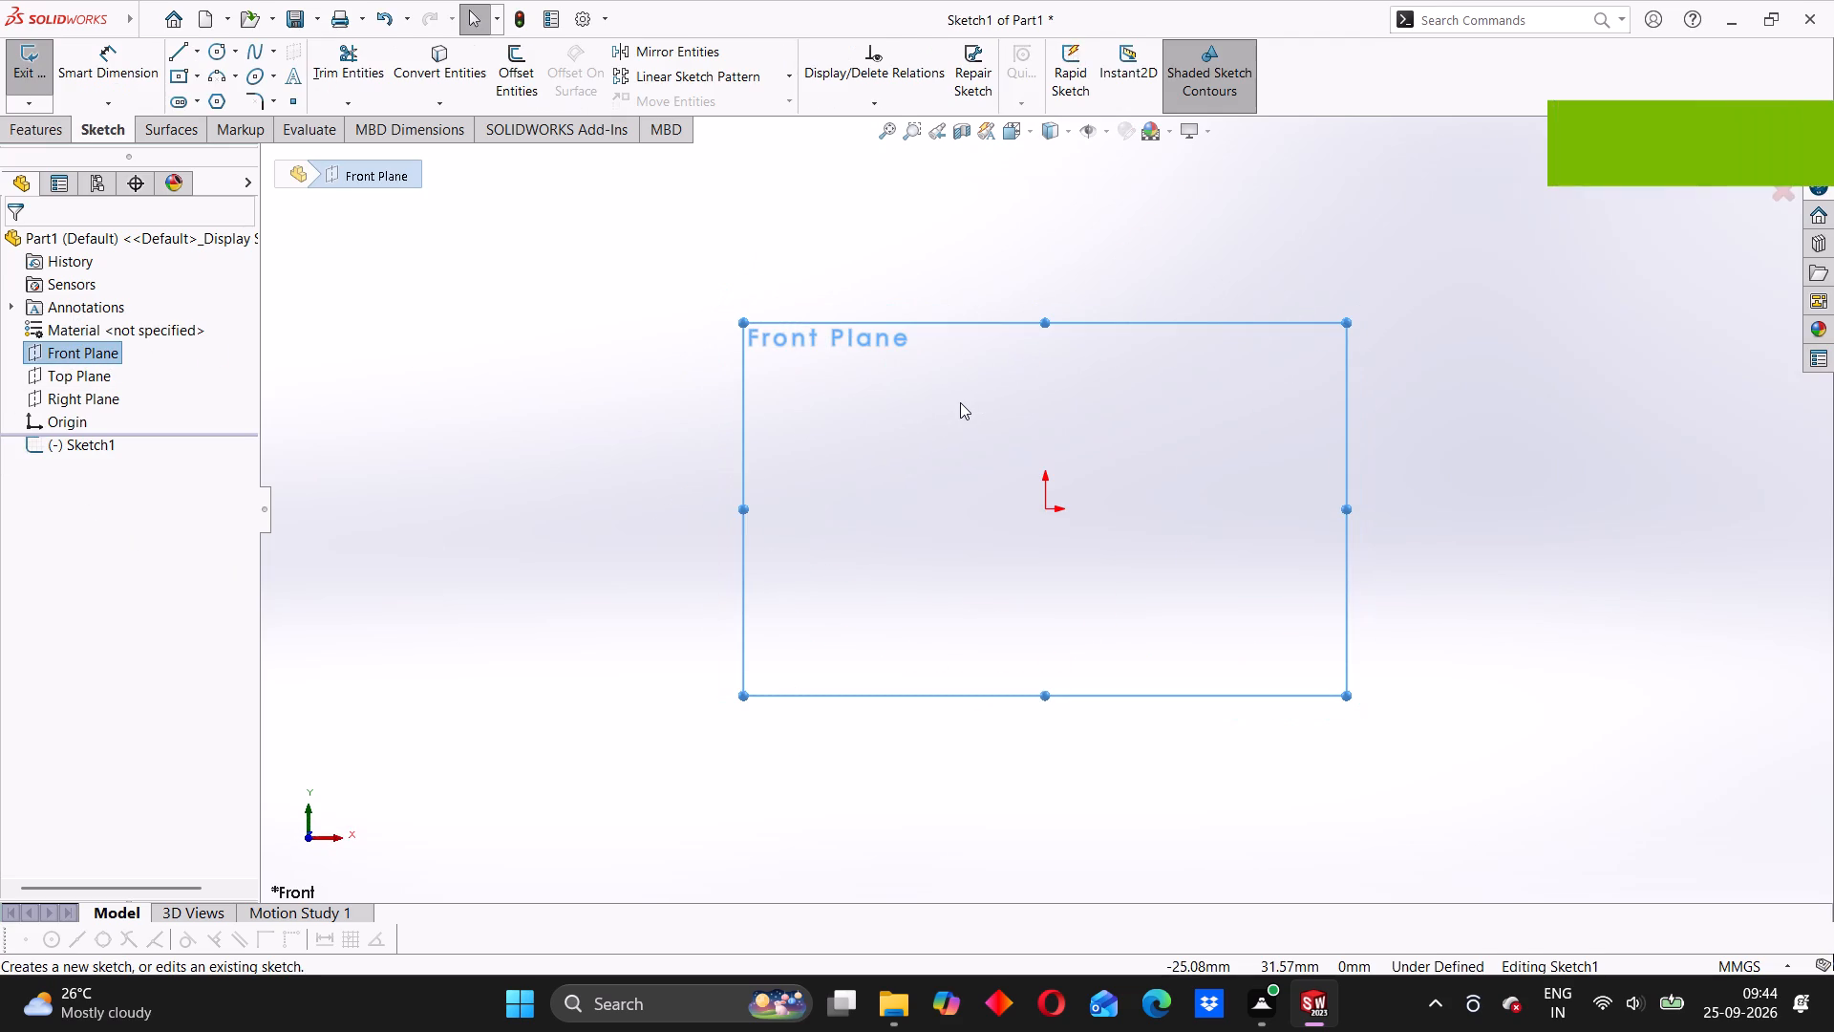
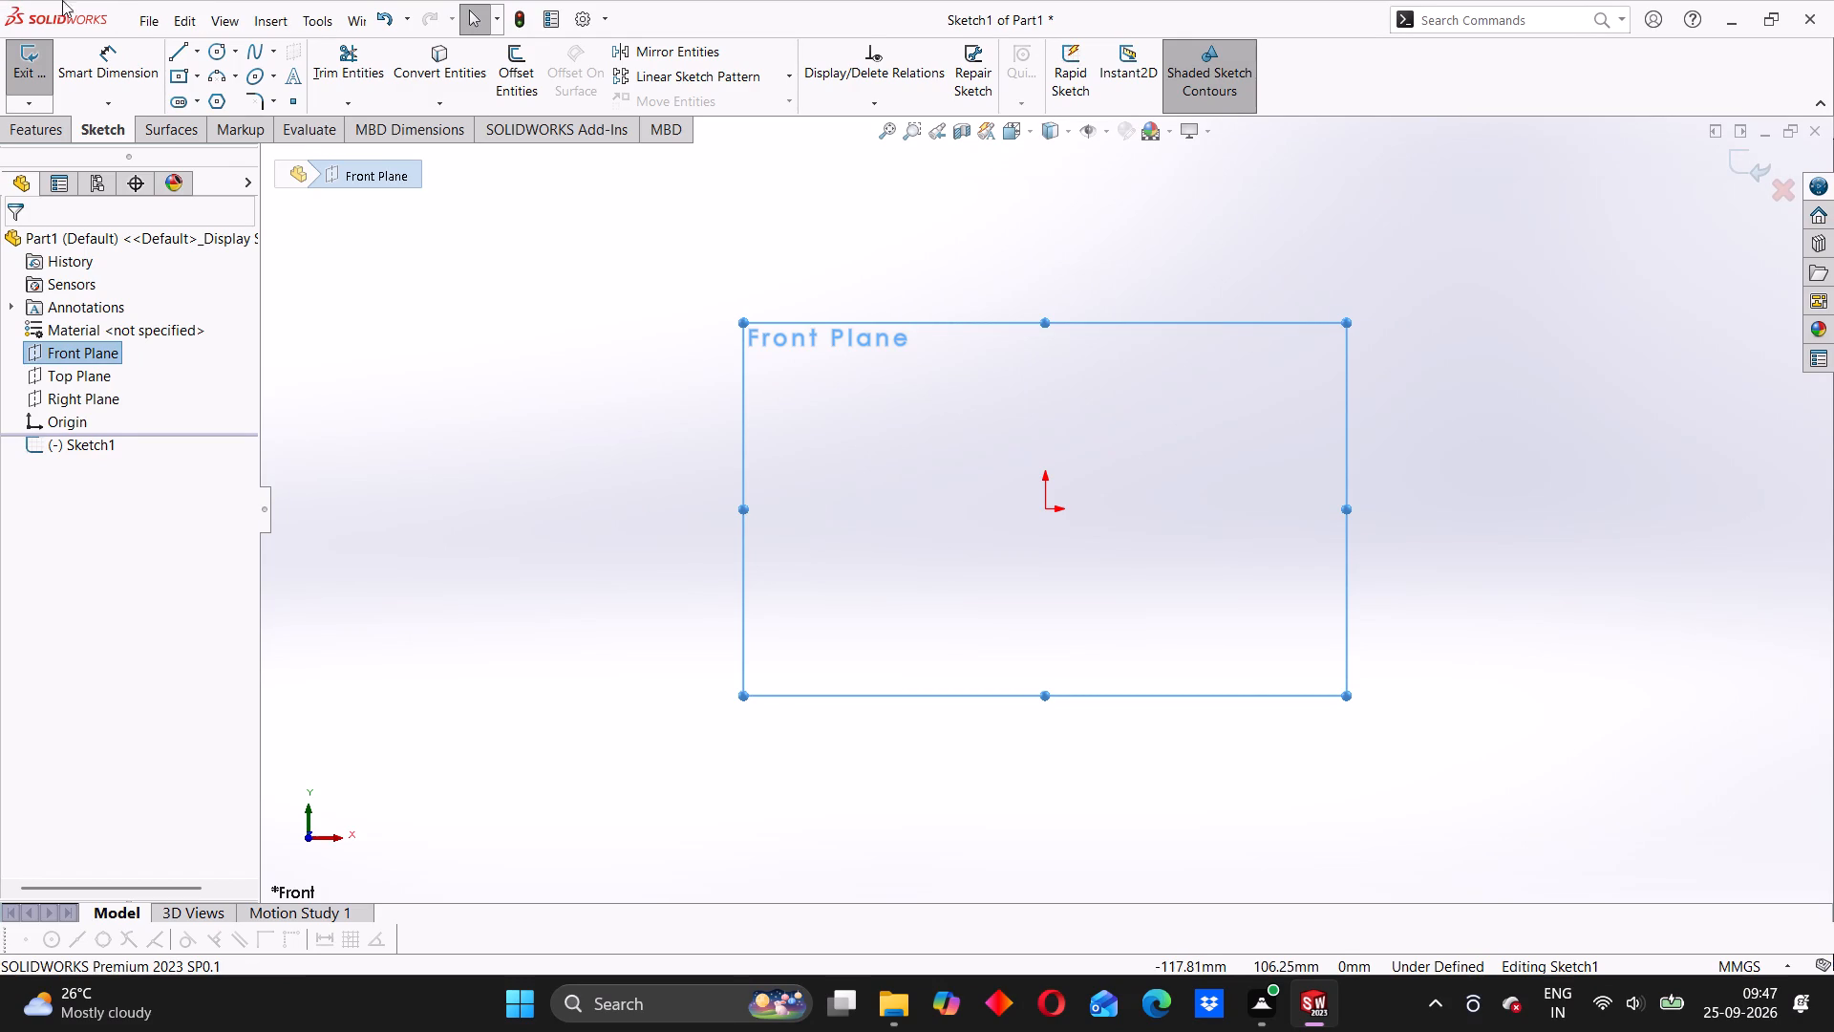
Sketch a six-sided polygon centred on the origin, with its radius about 35.7 mm and one side roughly horizontal at the top.
{"action": "left_click", "coordinate": [212, 99]}
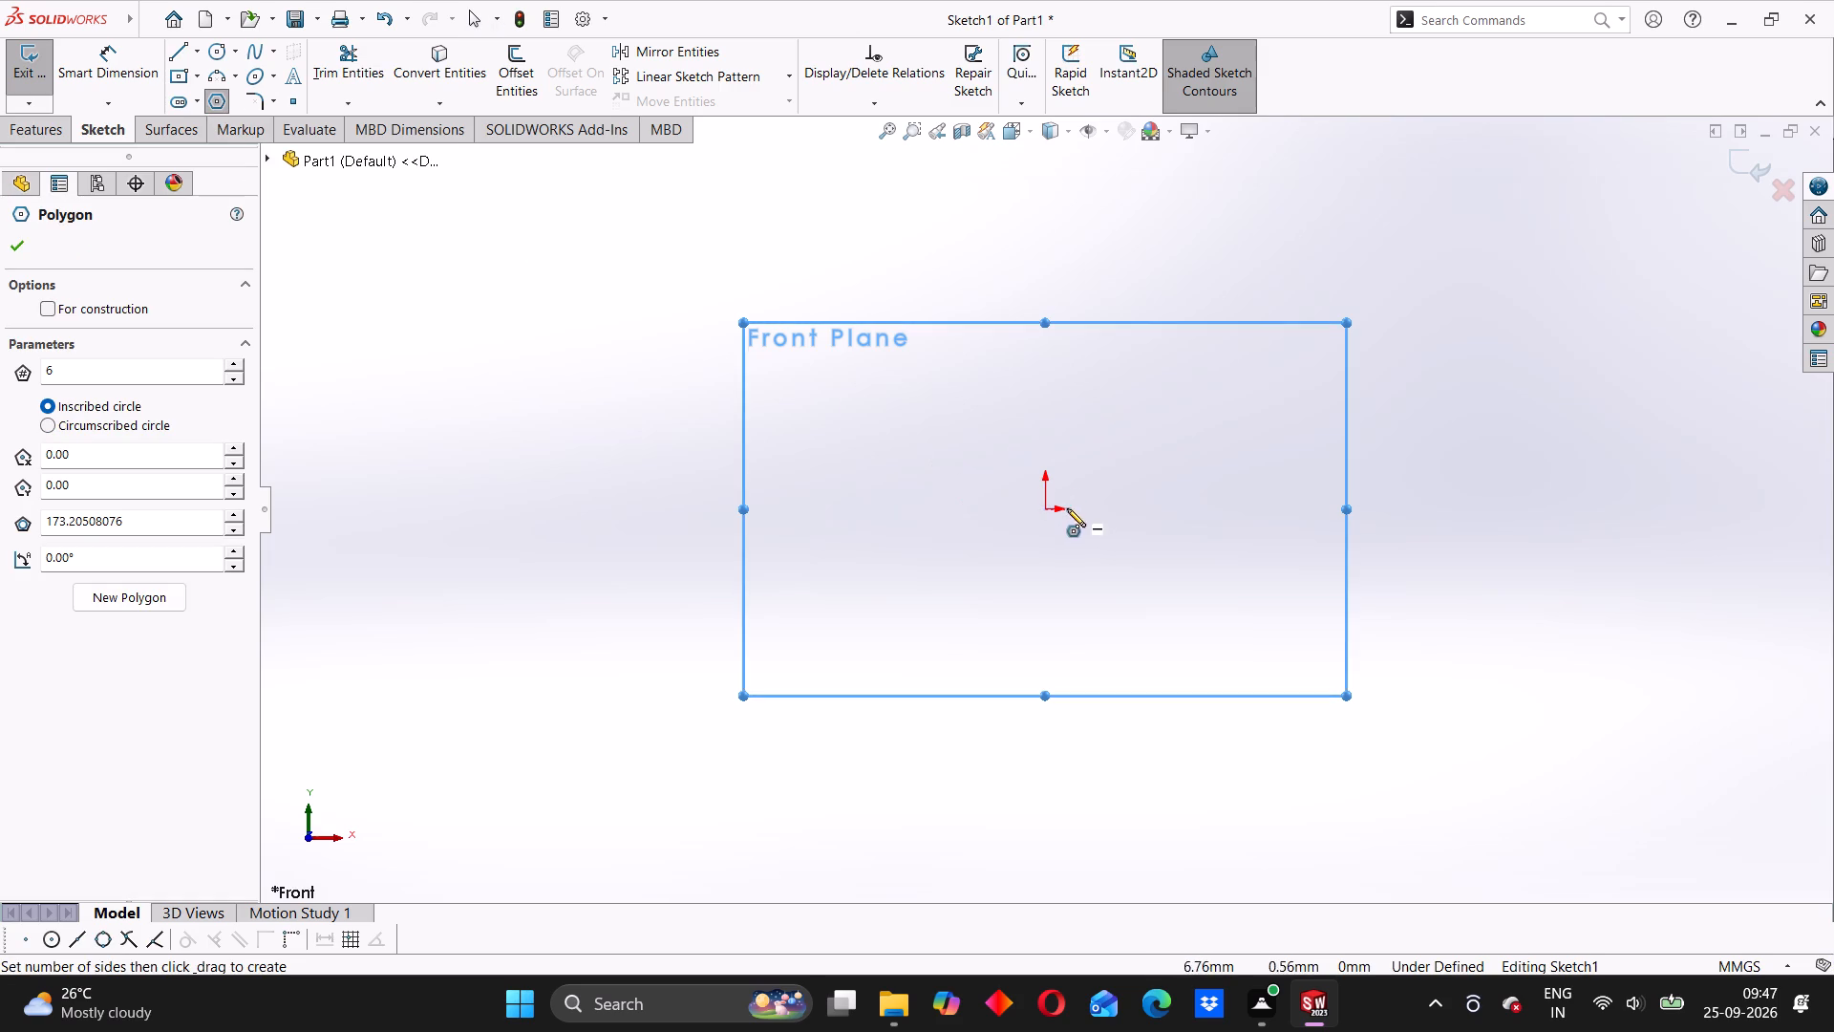
{"action": "left_click", "coordinate": [1046, 510]}
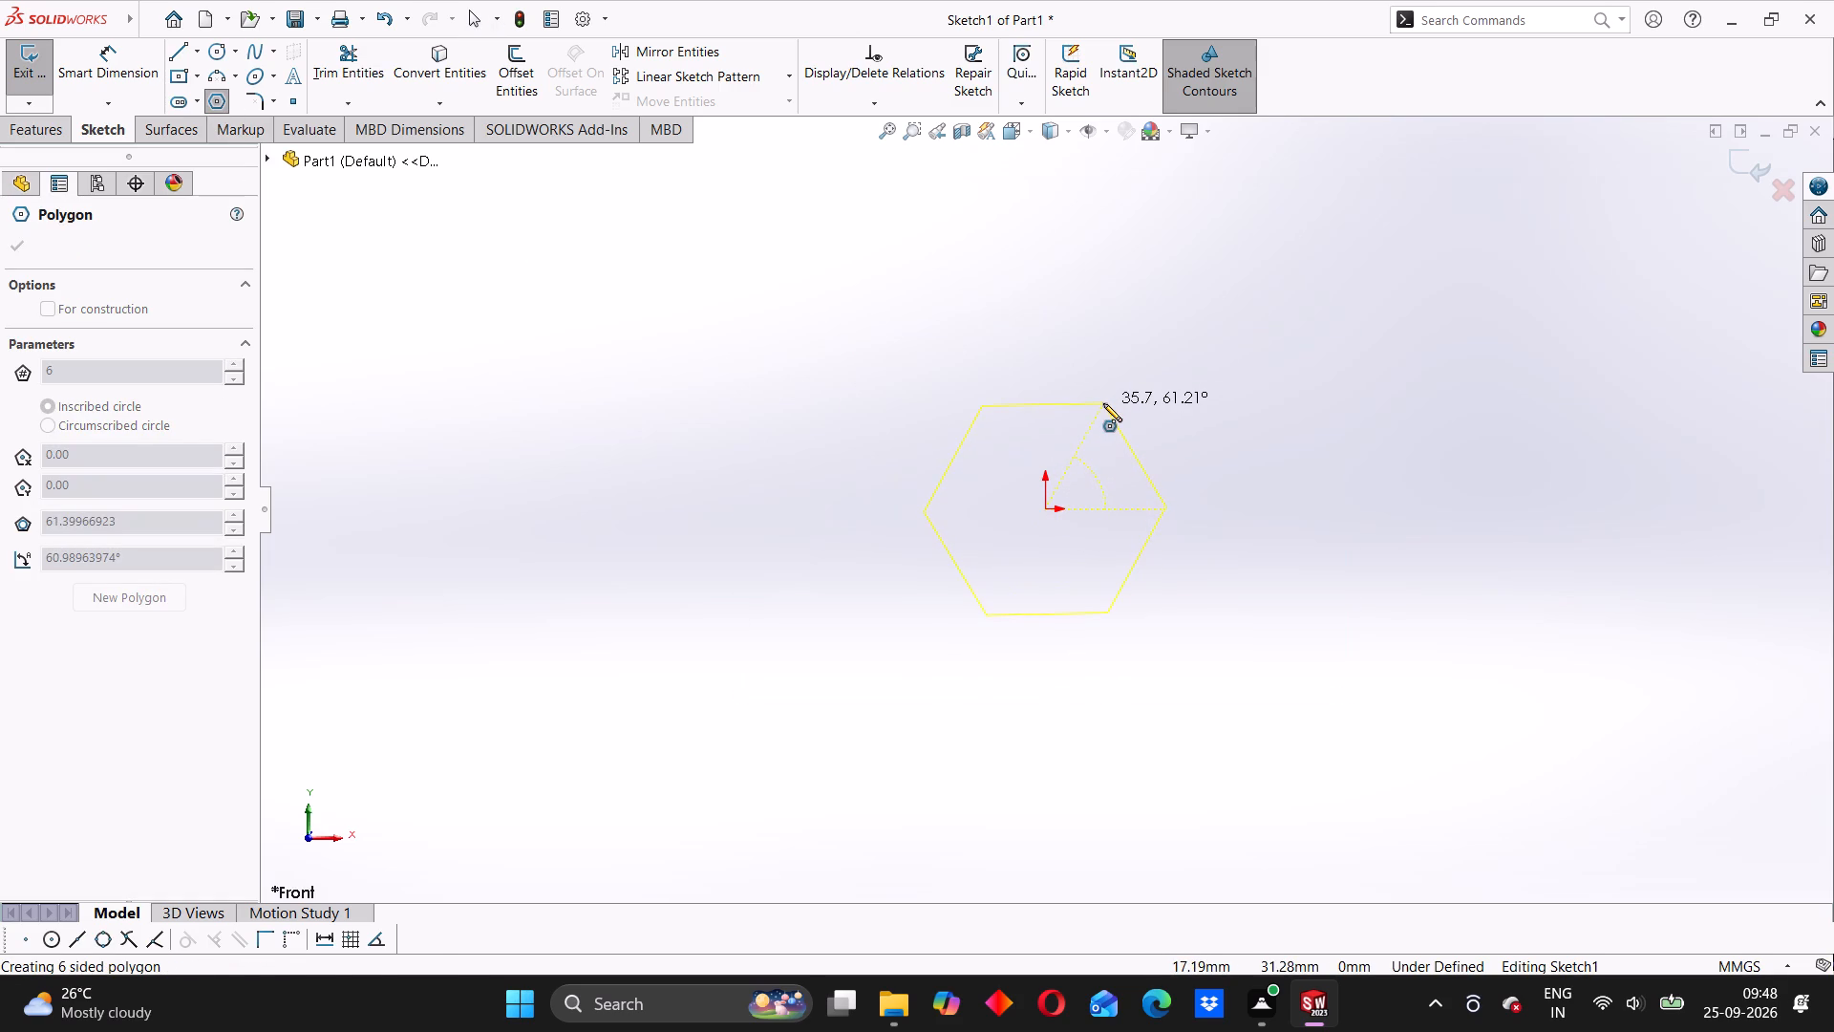
{"action": "left_click", "coordinate": [1103, 403]}
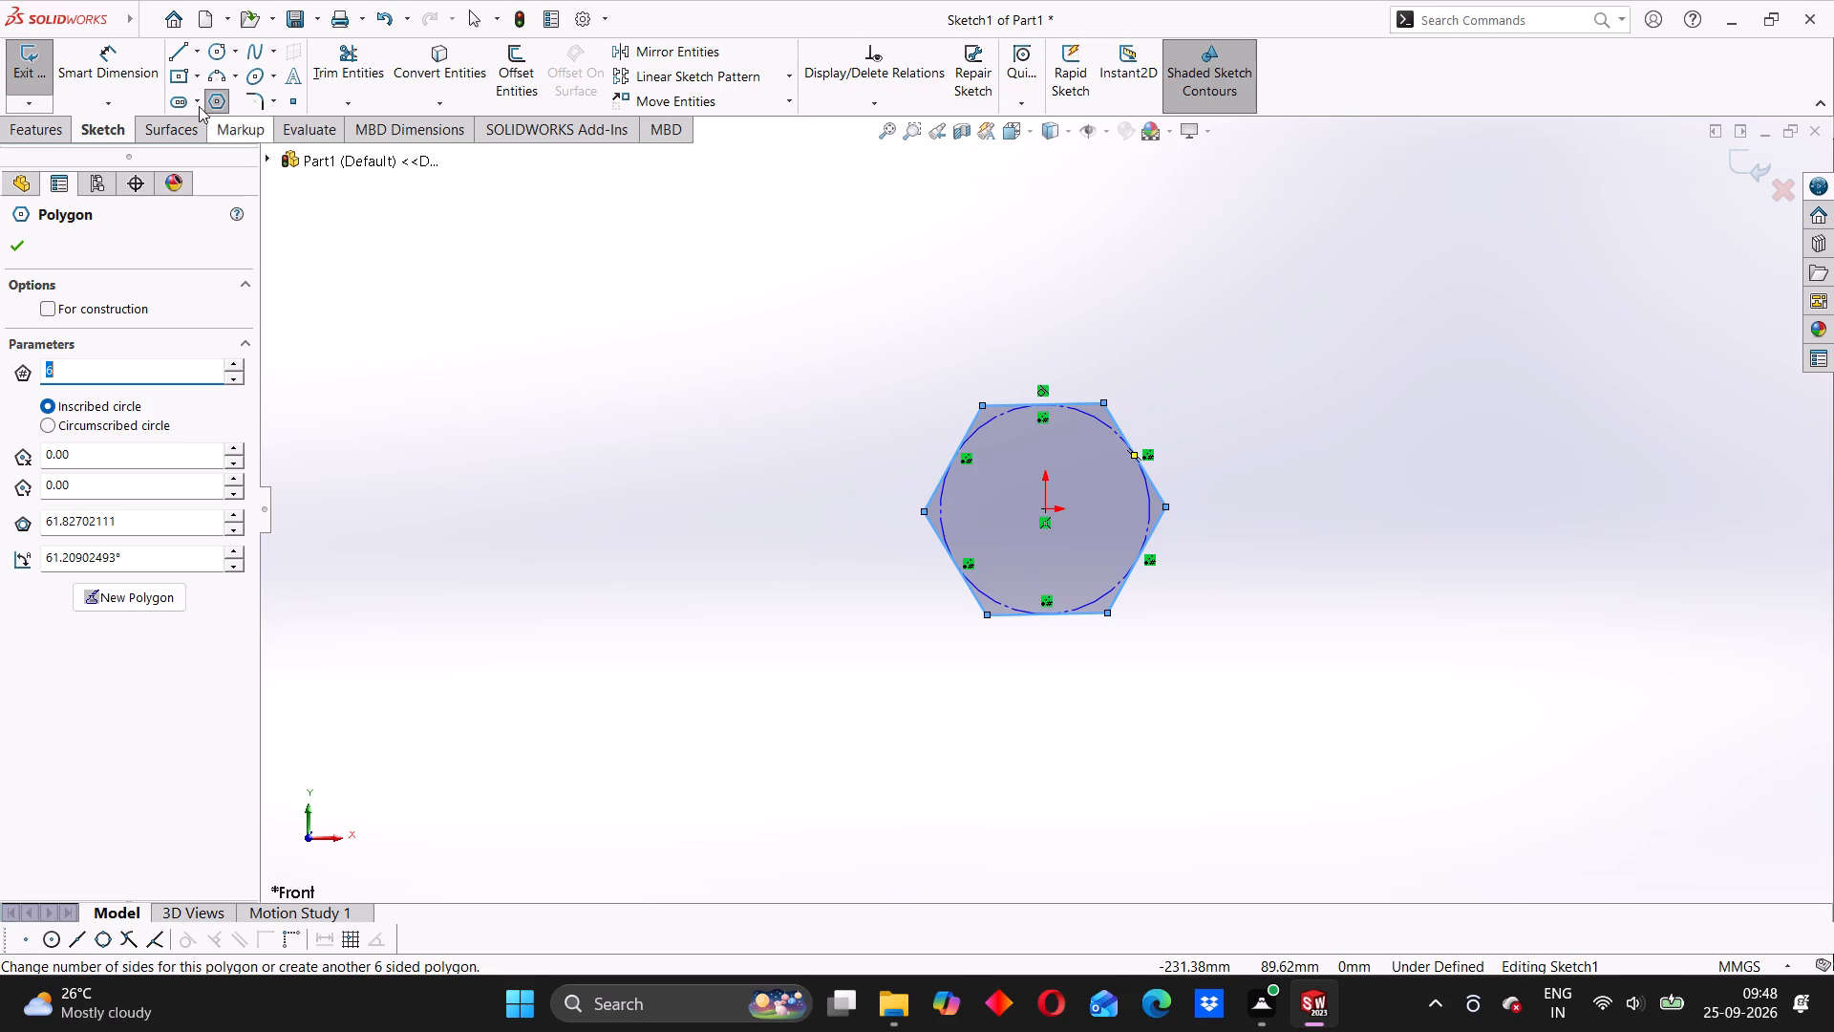
Dimension the hexagon's upper side and set its length to 7 mm.
{"action": "left_click", "coordinate": [139, 61]}
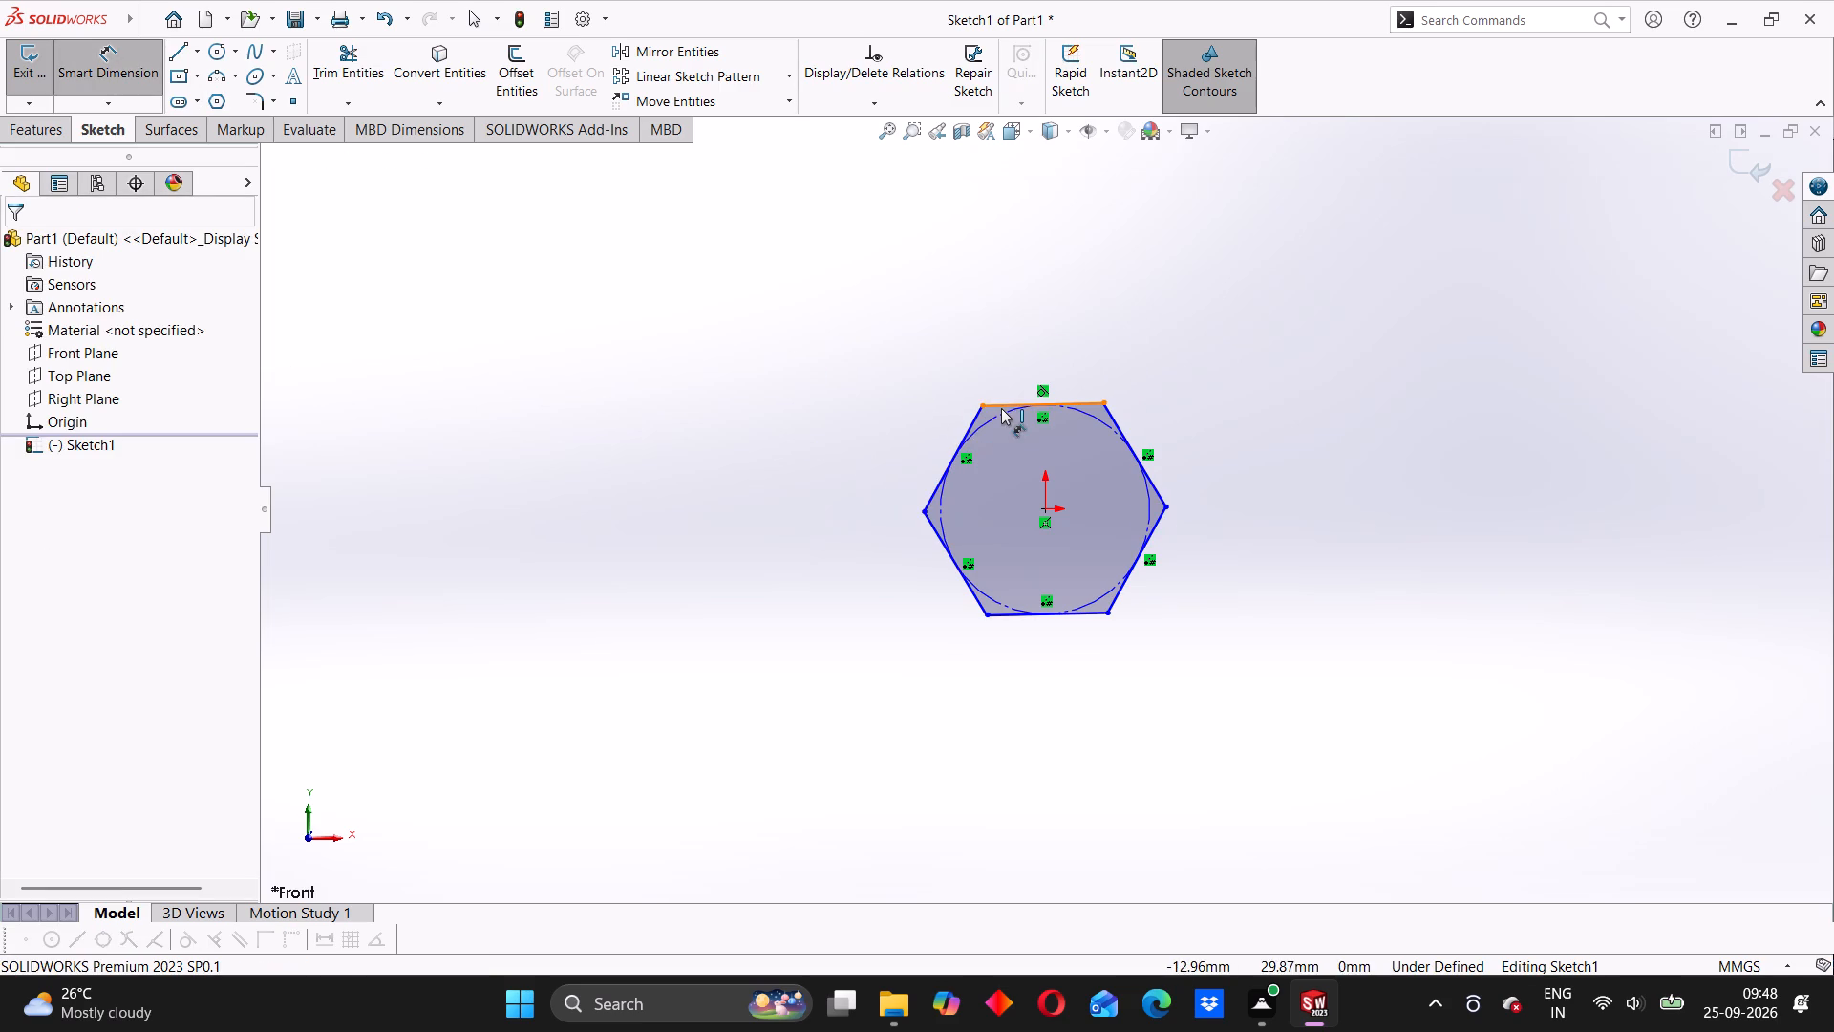
{"action": "left_click", "coordinate": [1001, 406]}
{"action": "left_click", "coordinate": [995, 351]}
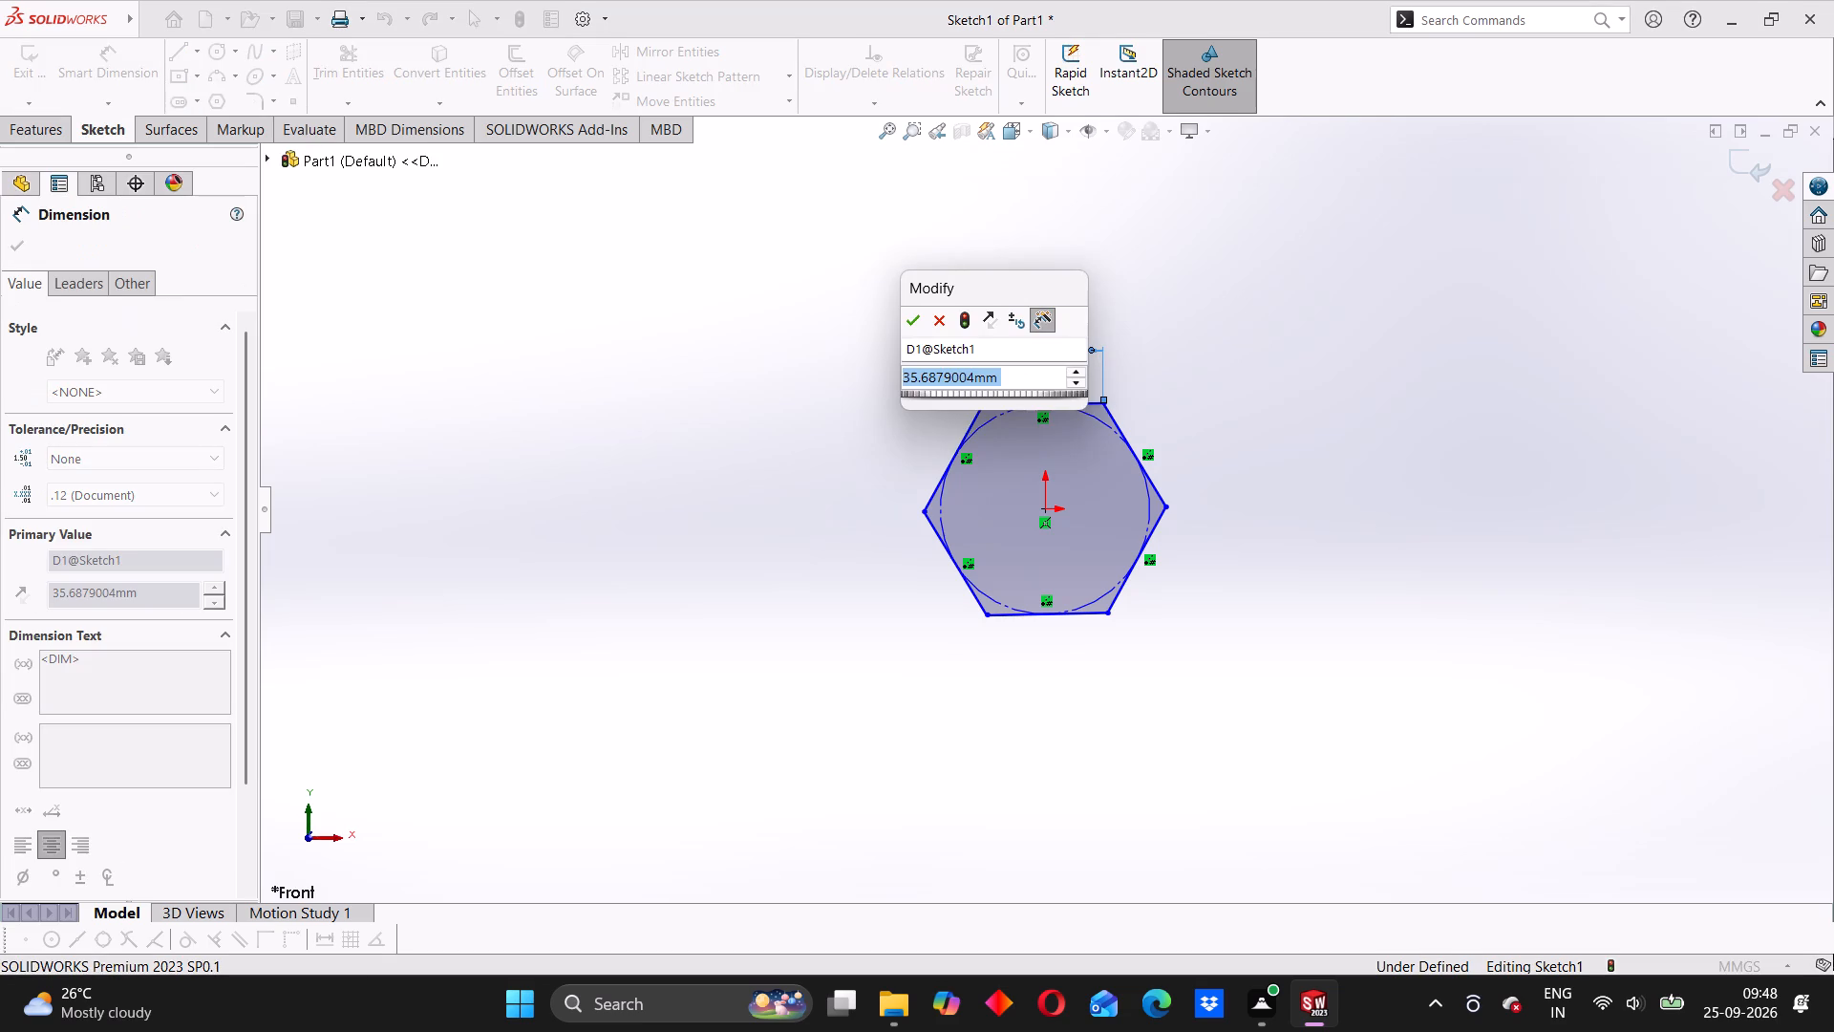
{"action": "key", "text": "7"}
{"action": "key", "text": "Return"}
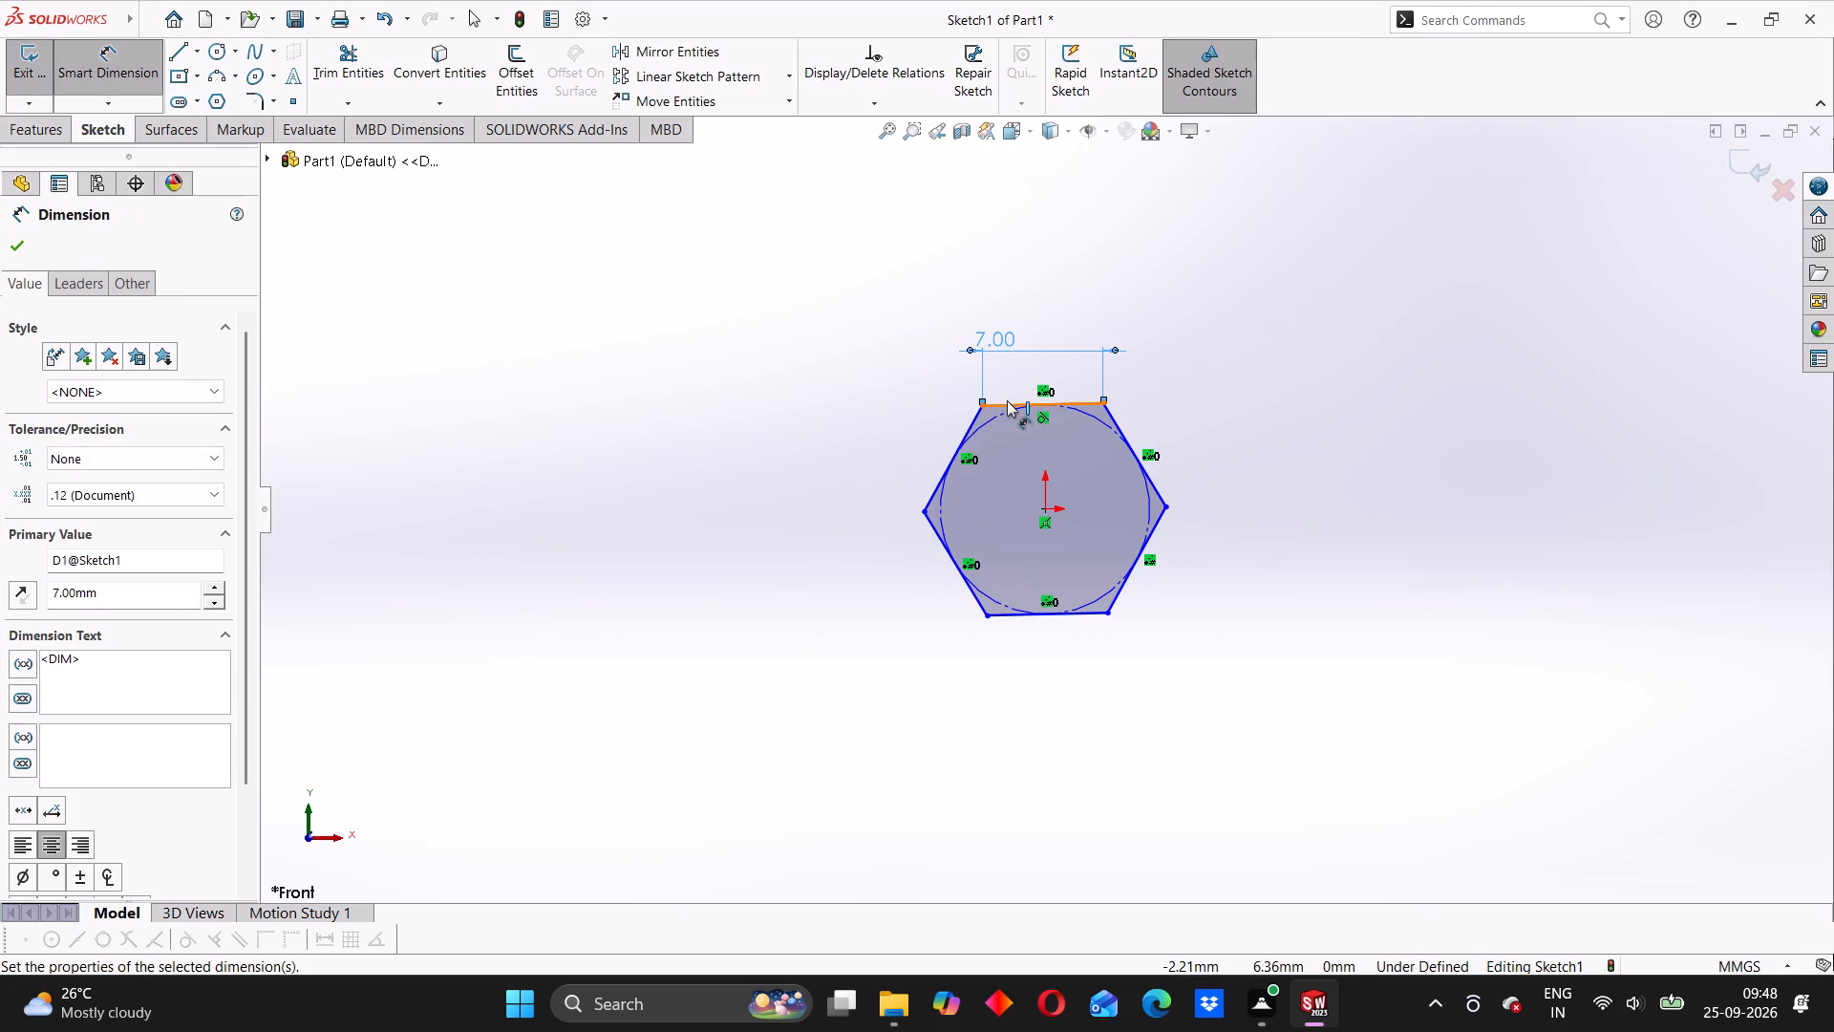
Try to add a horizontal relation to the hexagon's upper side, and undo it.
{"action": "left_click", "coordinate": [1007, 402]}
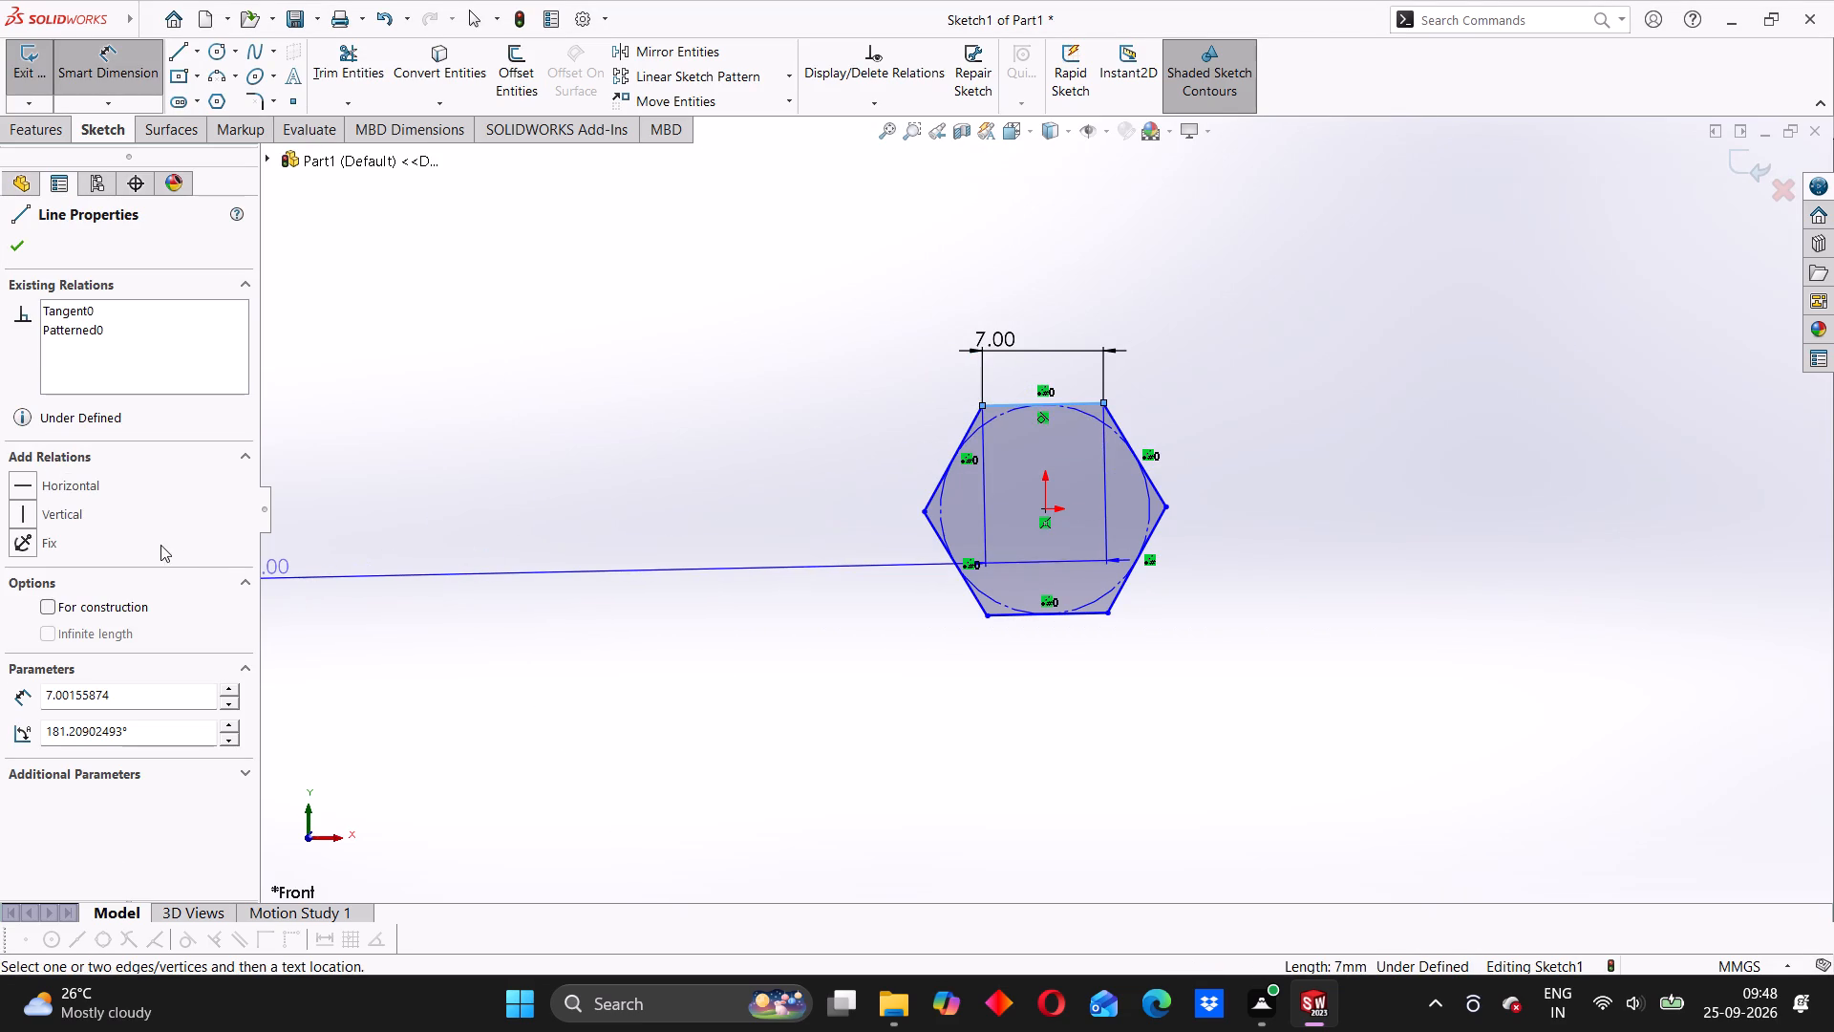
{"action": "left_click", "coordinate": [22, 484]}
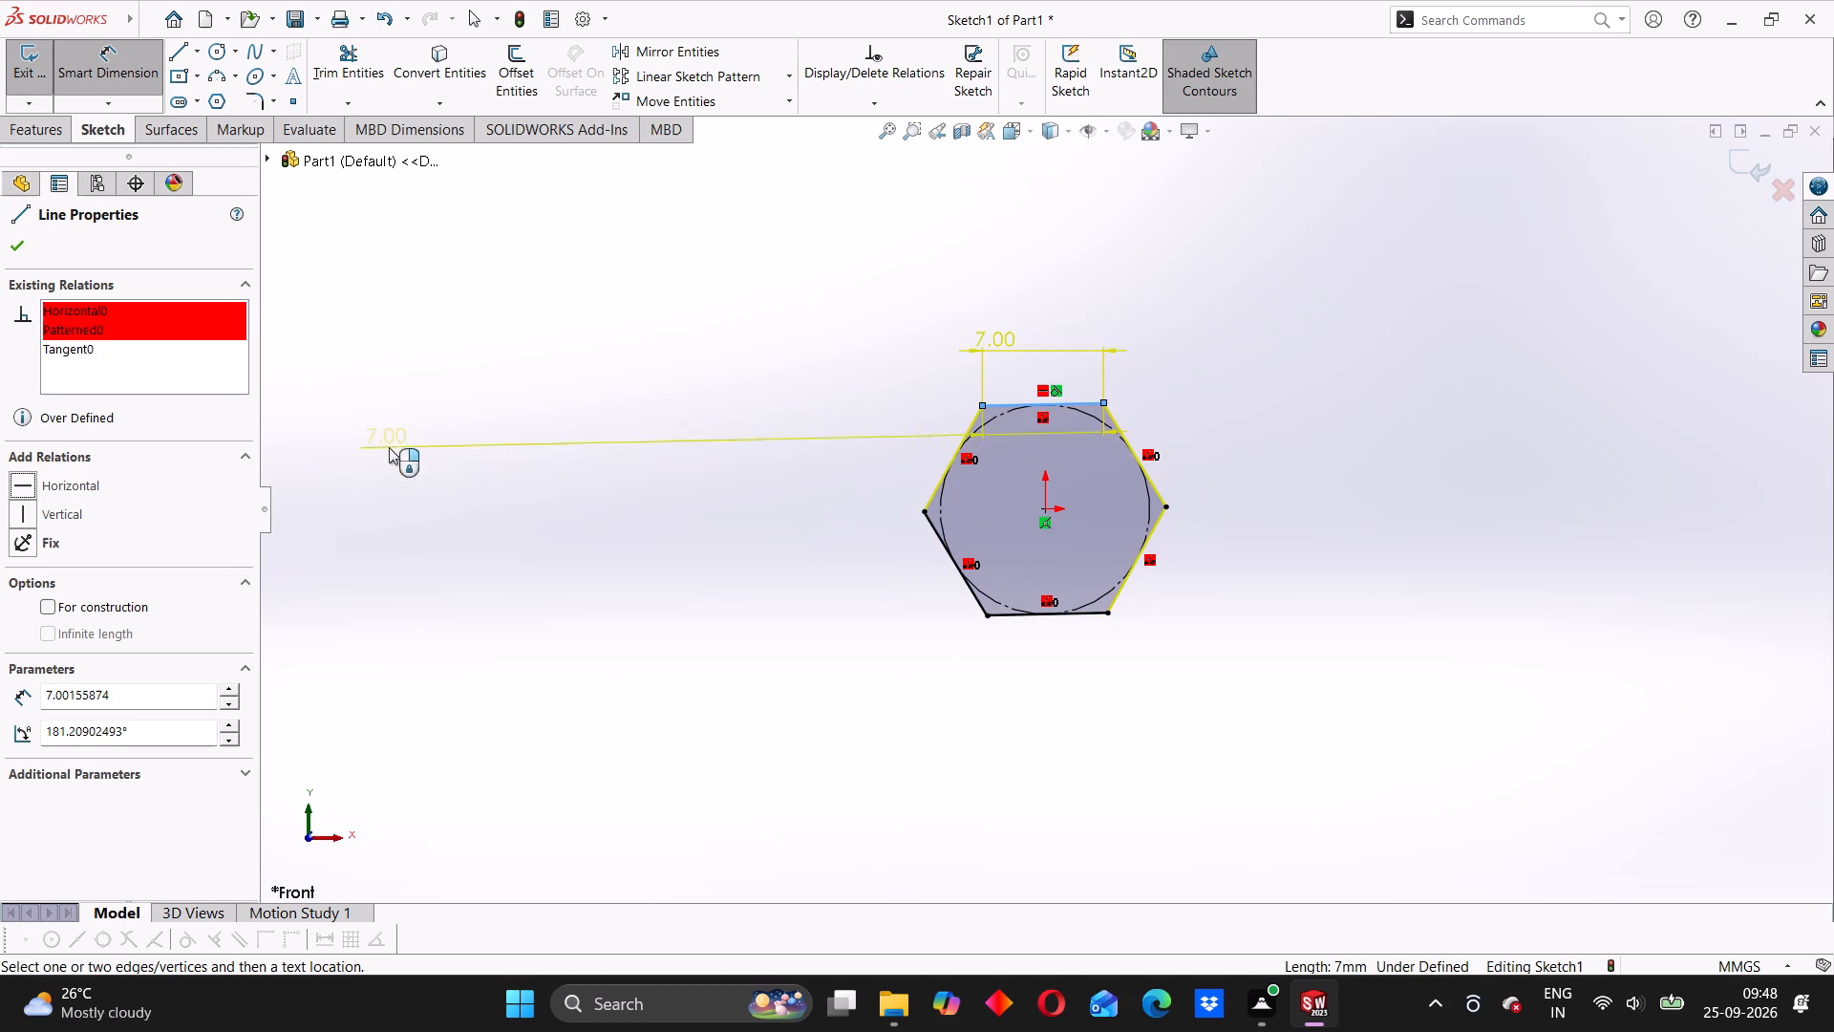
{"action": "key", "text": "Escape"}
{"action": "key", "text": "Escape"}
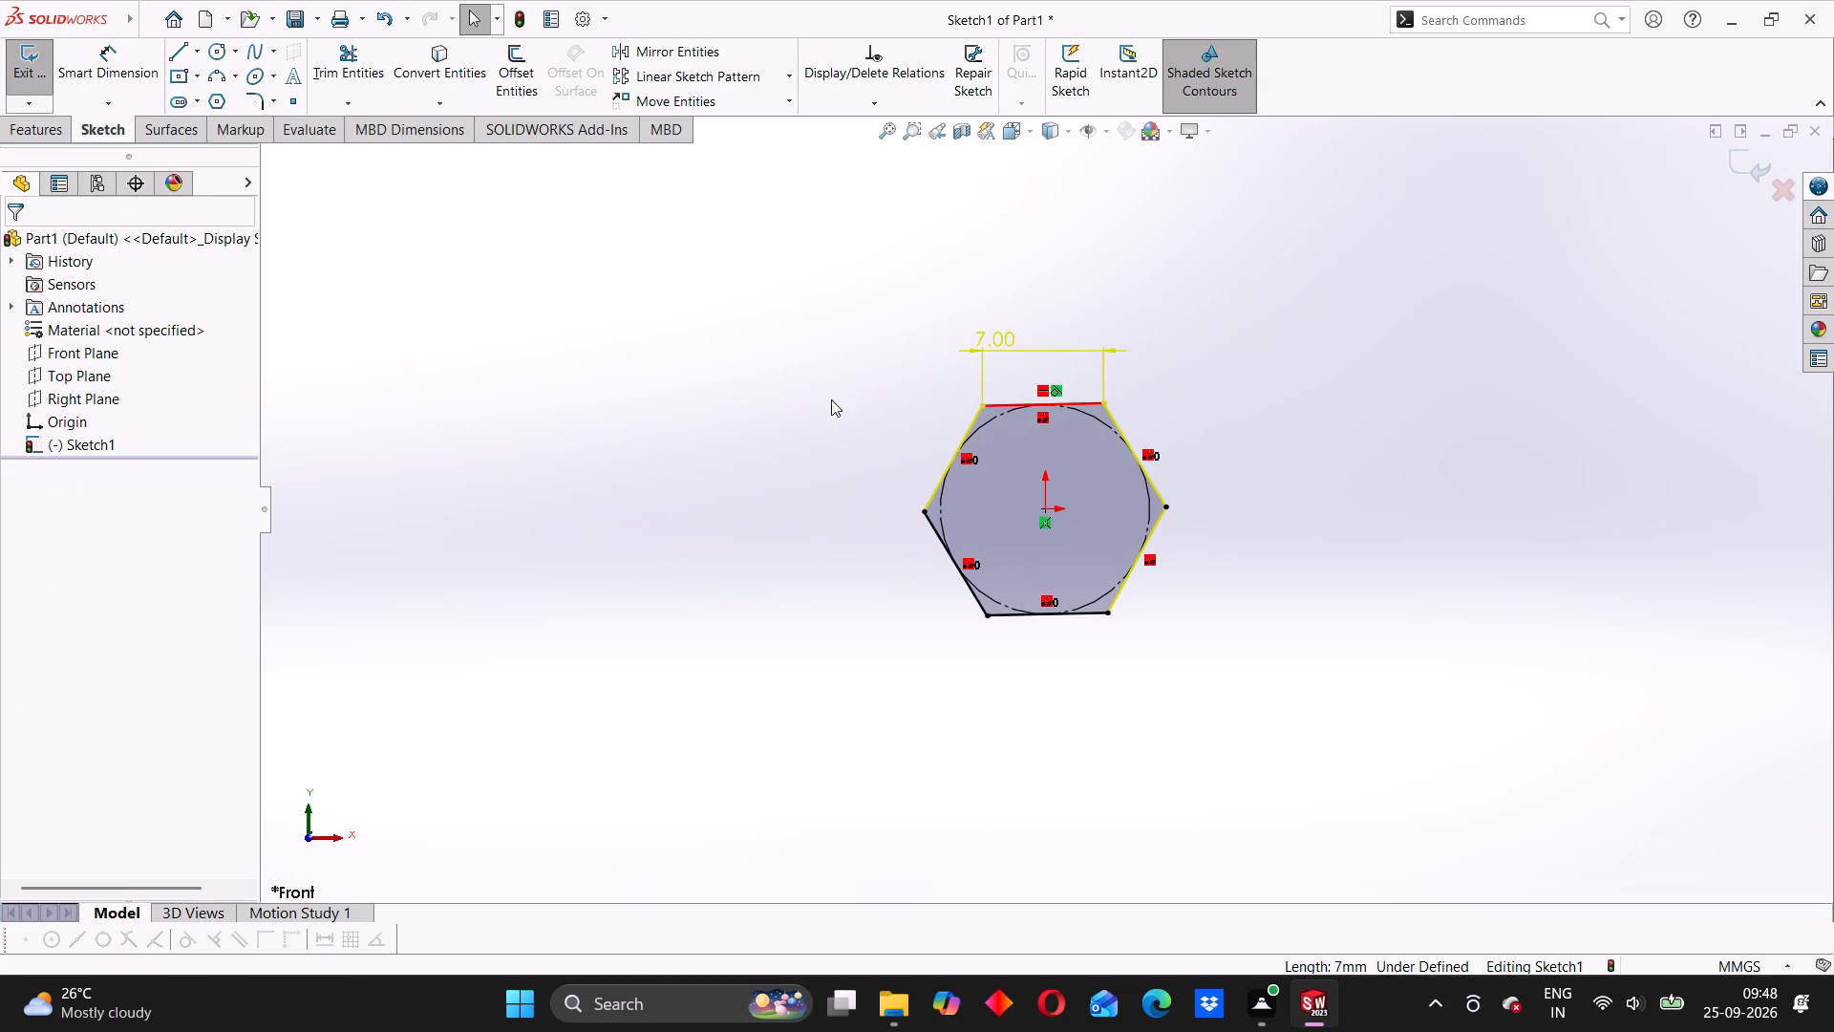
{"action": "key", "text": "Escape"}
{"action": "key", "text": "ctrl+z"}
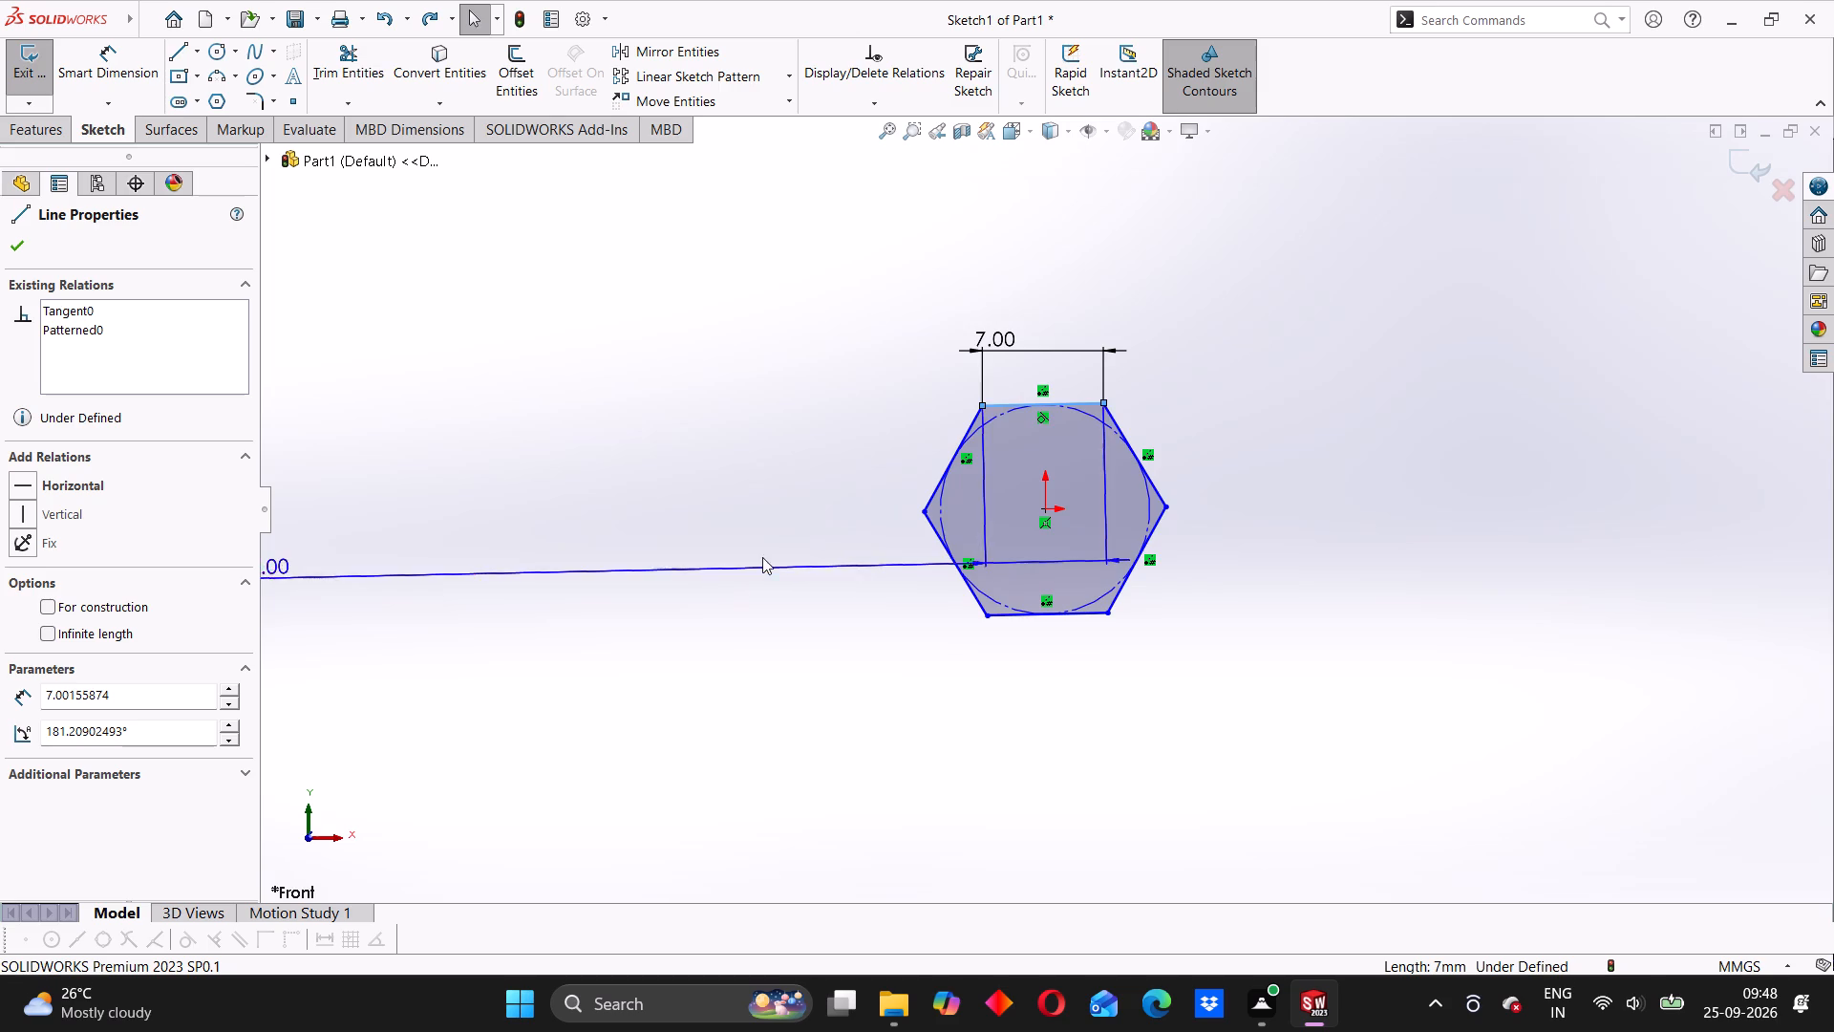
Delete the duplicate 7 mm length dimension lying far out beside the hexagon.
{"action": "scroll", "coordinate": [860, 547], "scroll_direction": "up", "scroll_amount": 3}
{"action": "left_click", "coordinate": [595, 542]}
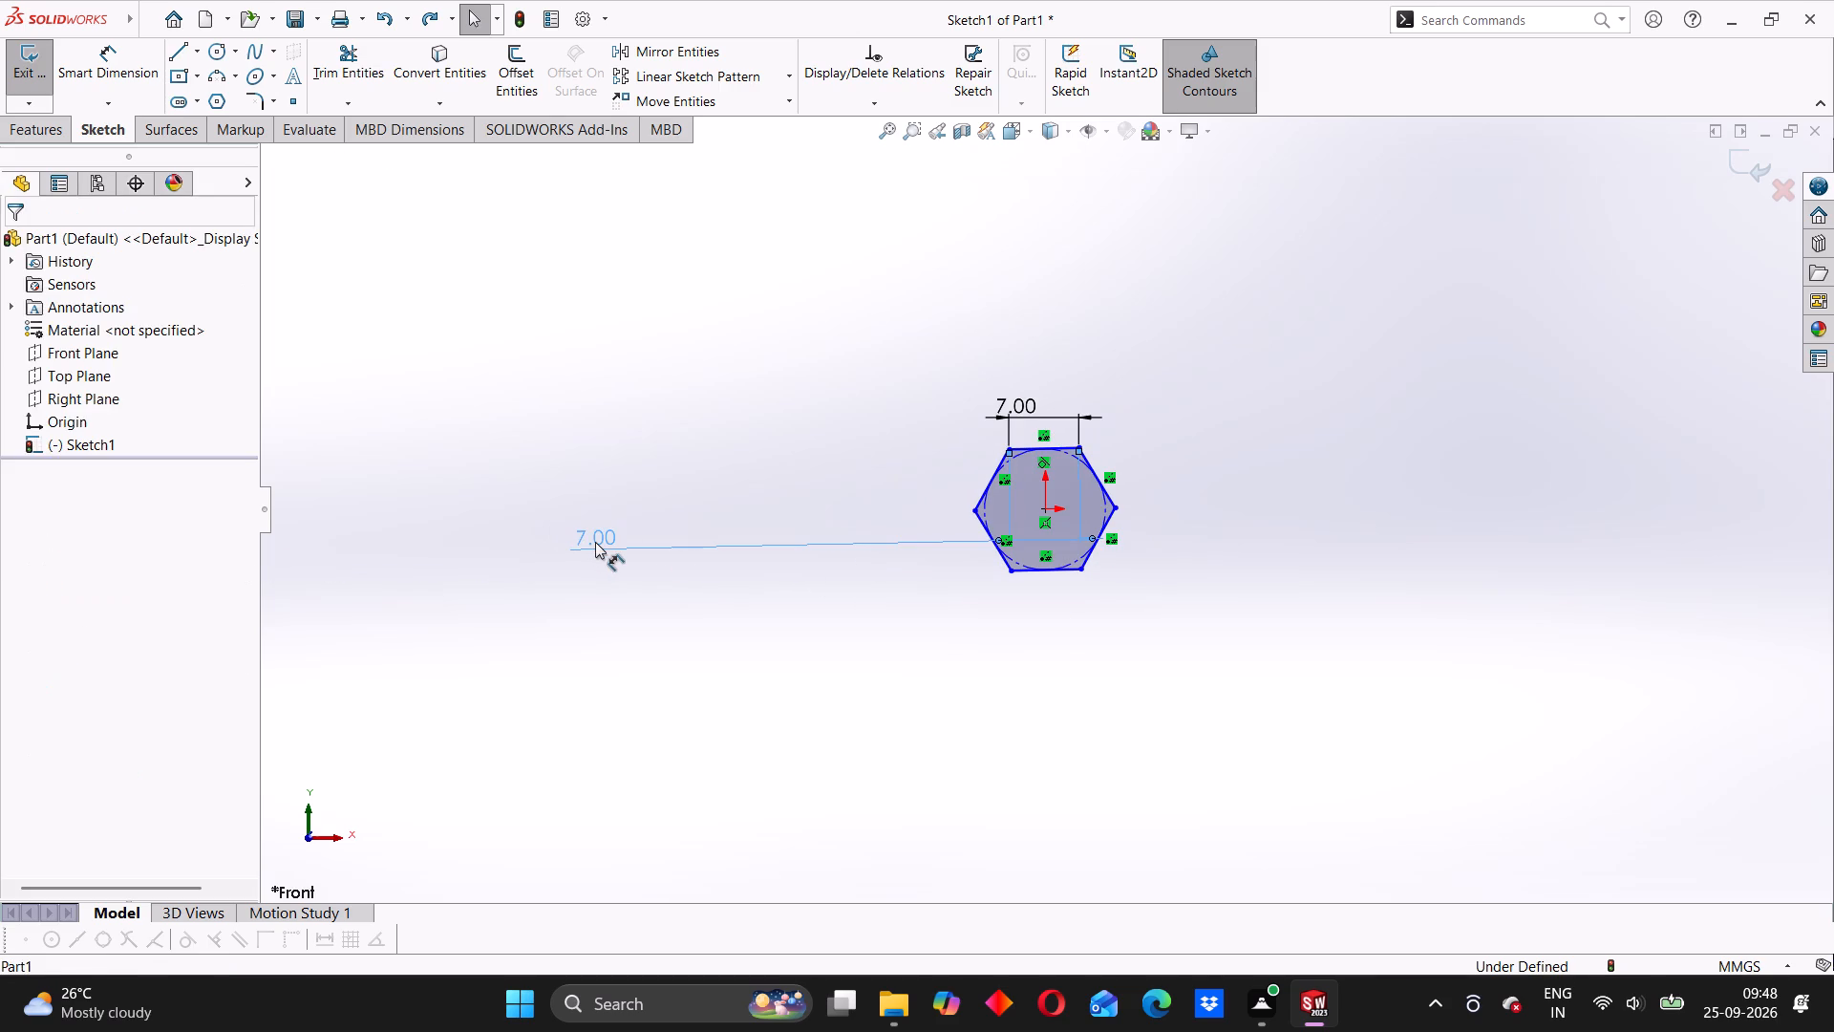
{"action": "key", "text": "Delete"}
Add a horizontal relation to the hexagon's upper side.
{"action": "scroll", "coordinate": [1136, 462], "scroll_direction": "down", "scroll_amount": 6}
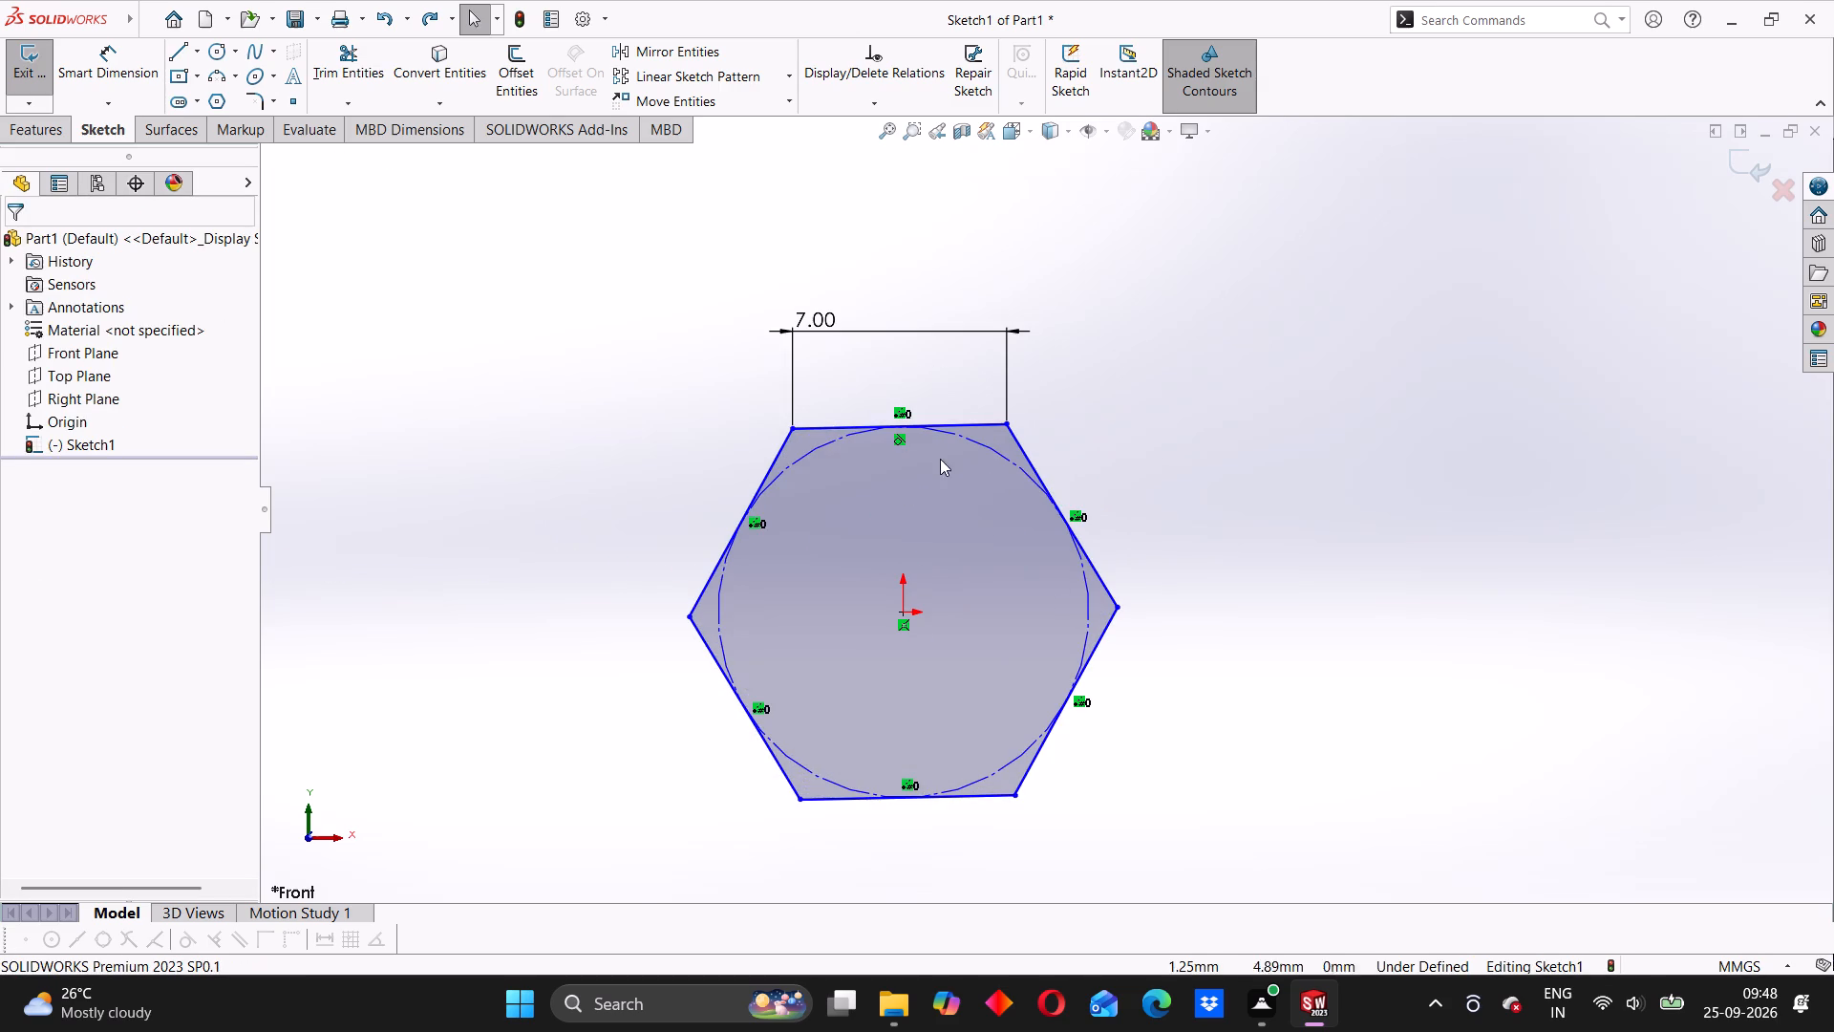
{"action": "left_click", "coordinate": [943, 421]}
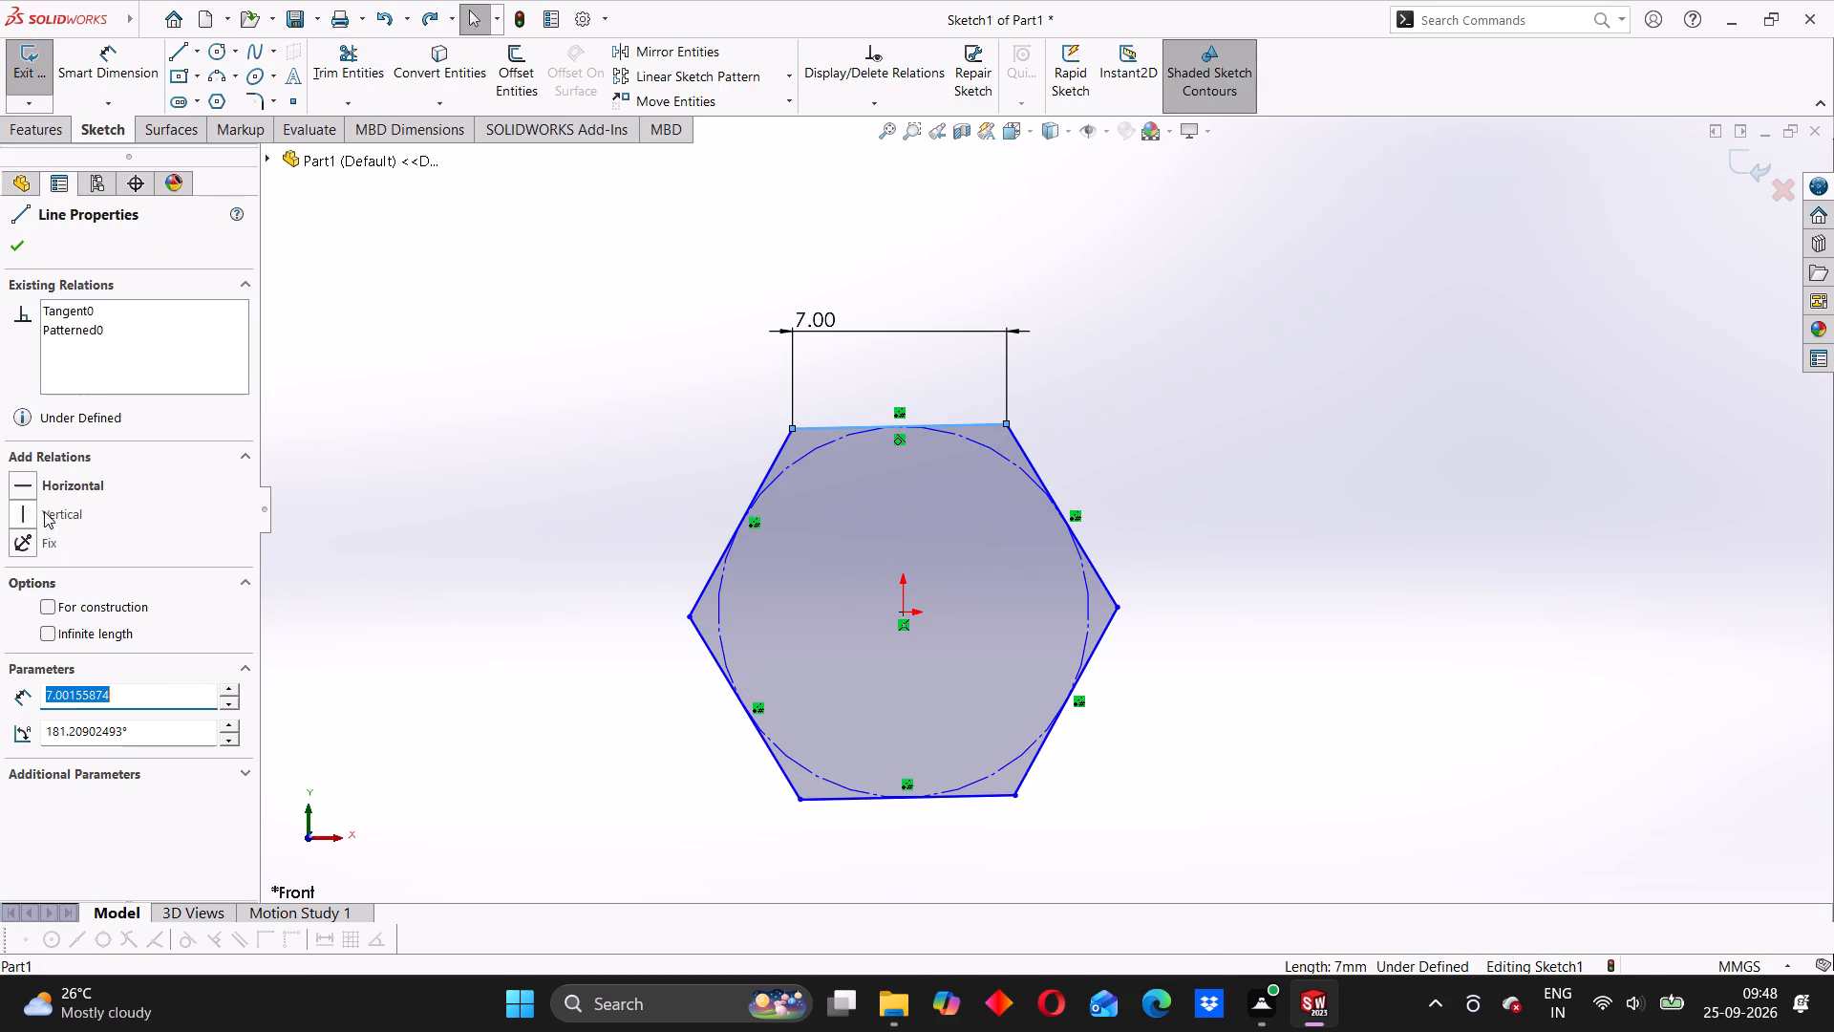
{"action": "left_click", "coordinate": [25, 484]}
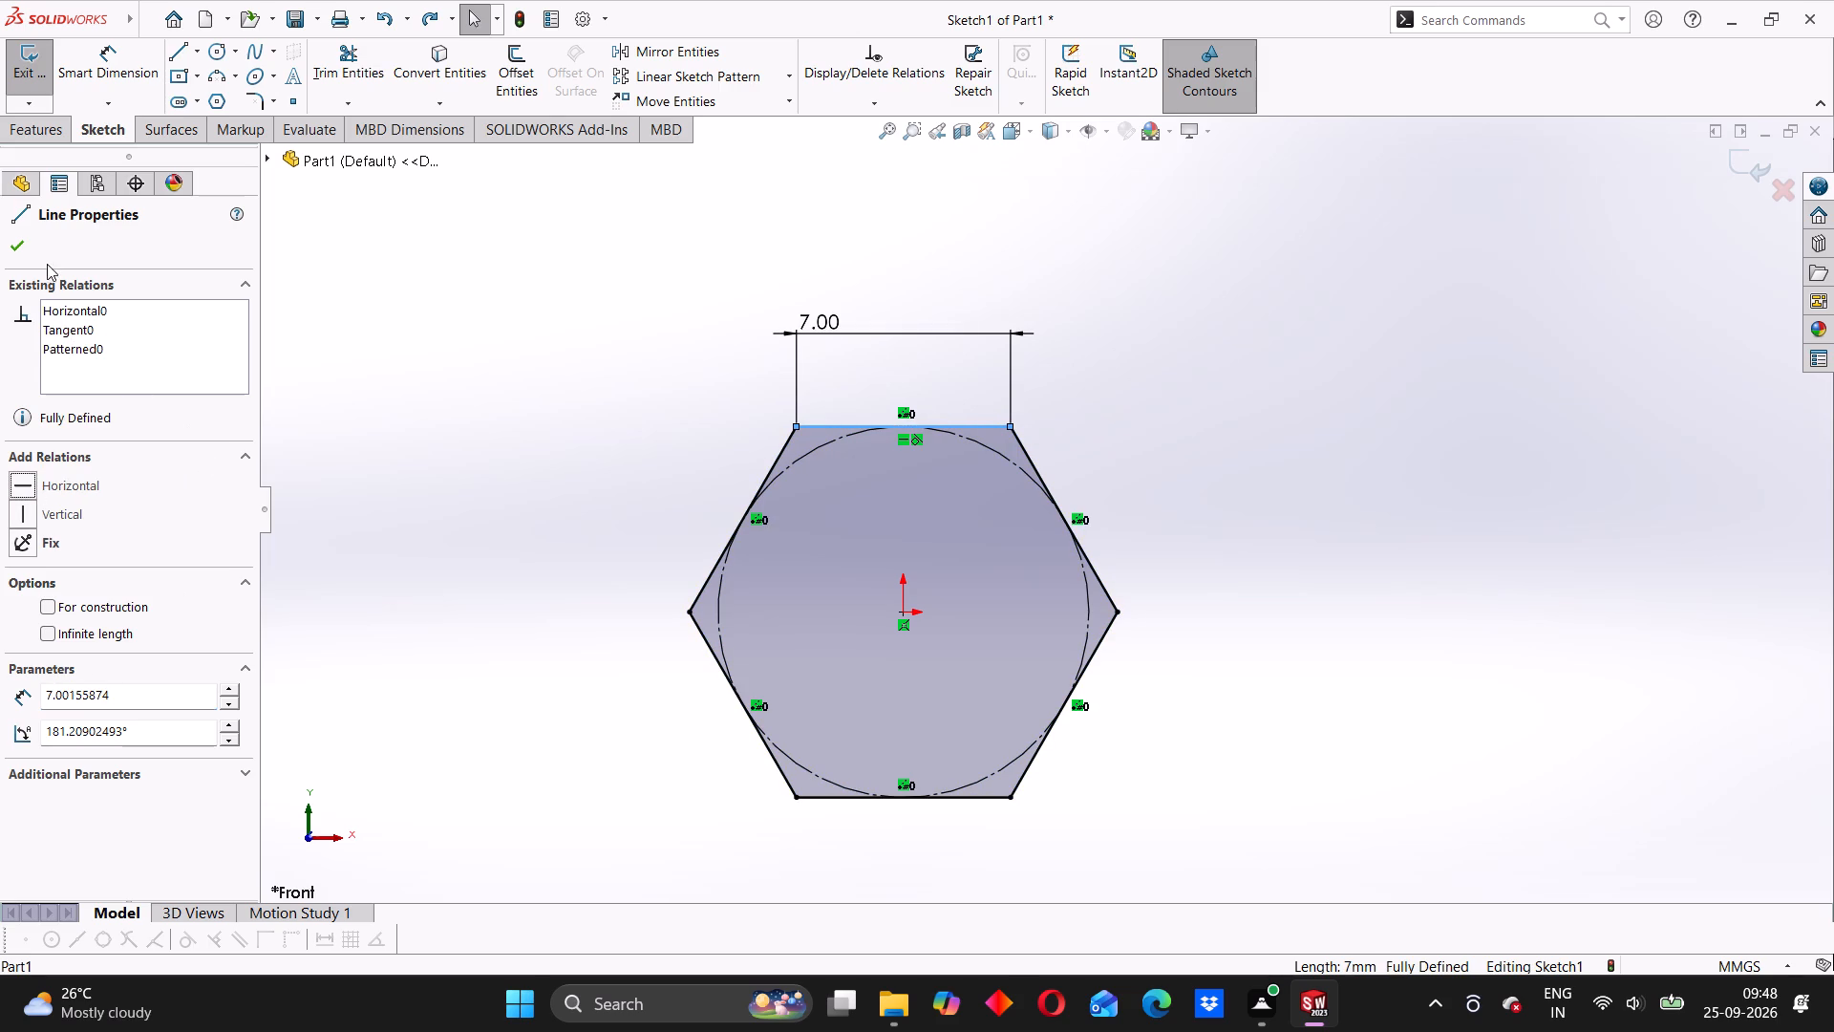
{"action": "left_click", "coordinate": [18, 245]}
{"action": "left_click_drag", "start_coordinate": [624, 329], "coordinate": [630, 339]}
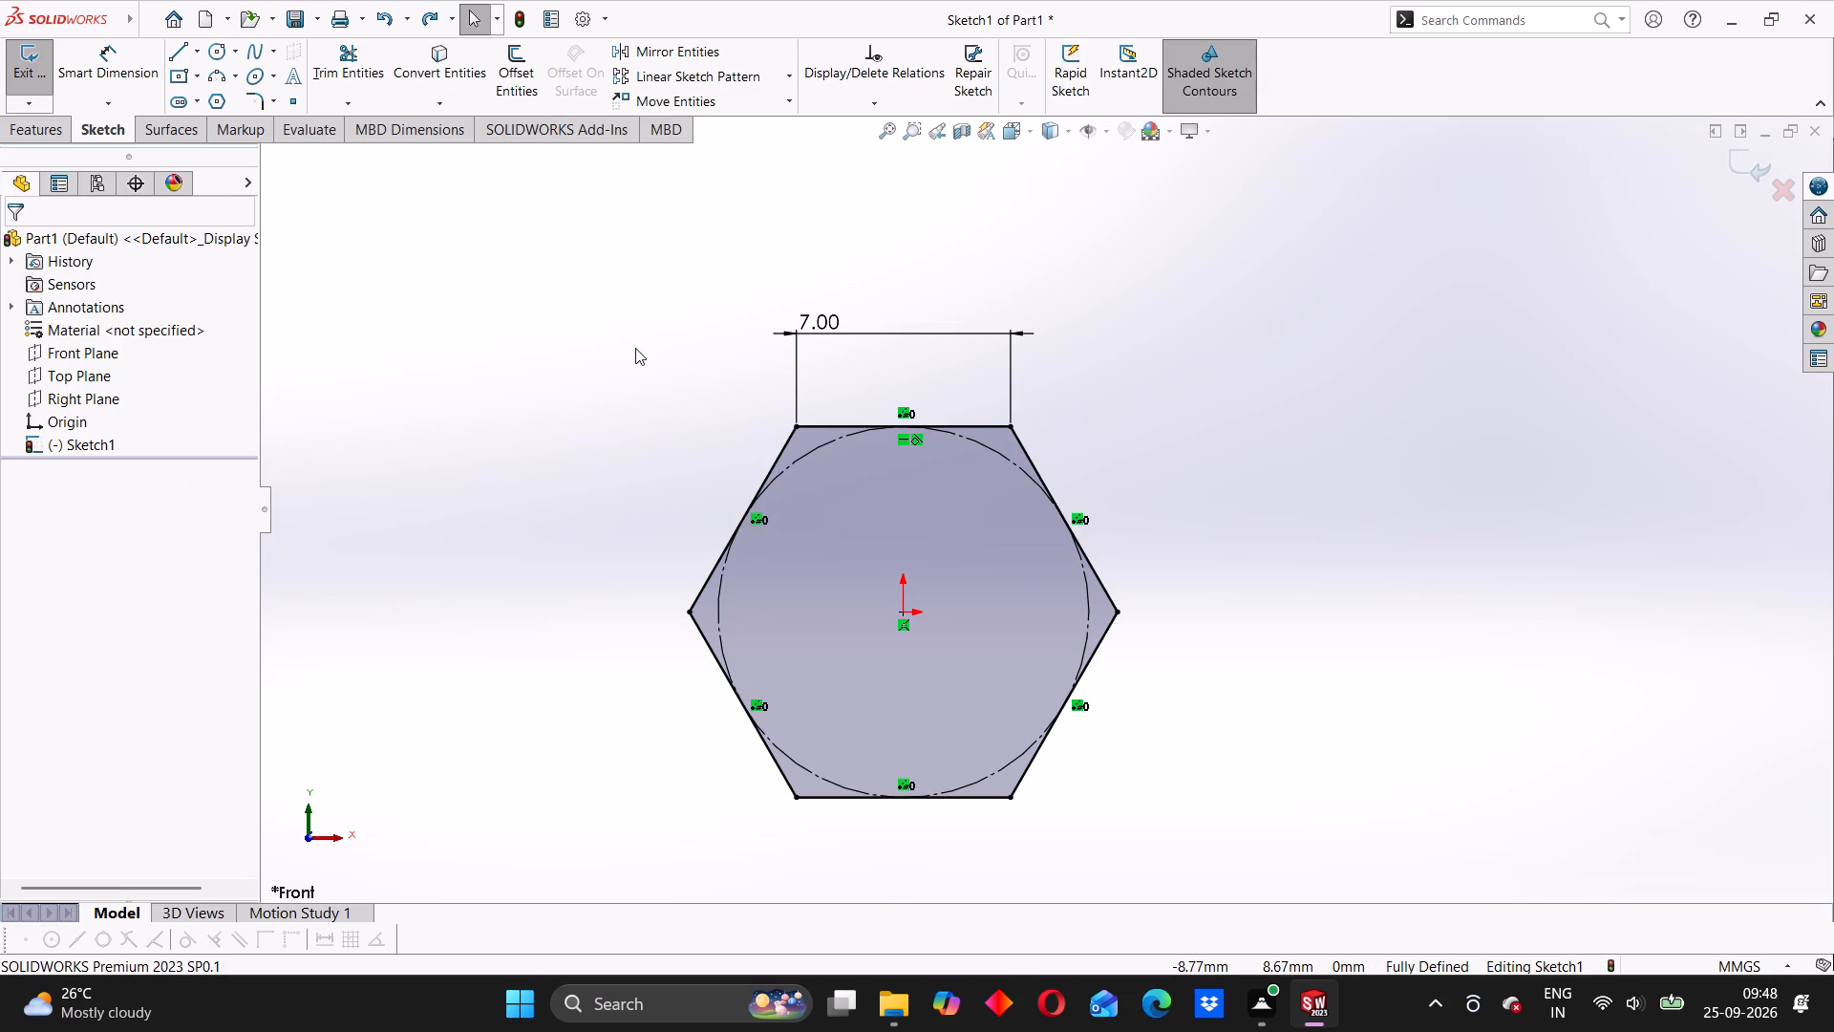
Extrude the hexagon as a blind boss 4 mm deep to form the bolt head.
{"action": "scroll", "coordinate": [919, 610], "scroll_direction": "down", "scroll_amount": 3}
{"action": "scroll", "coordinate": [925, 597], "scroll_direction": "up", "scroll_amount": 4}
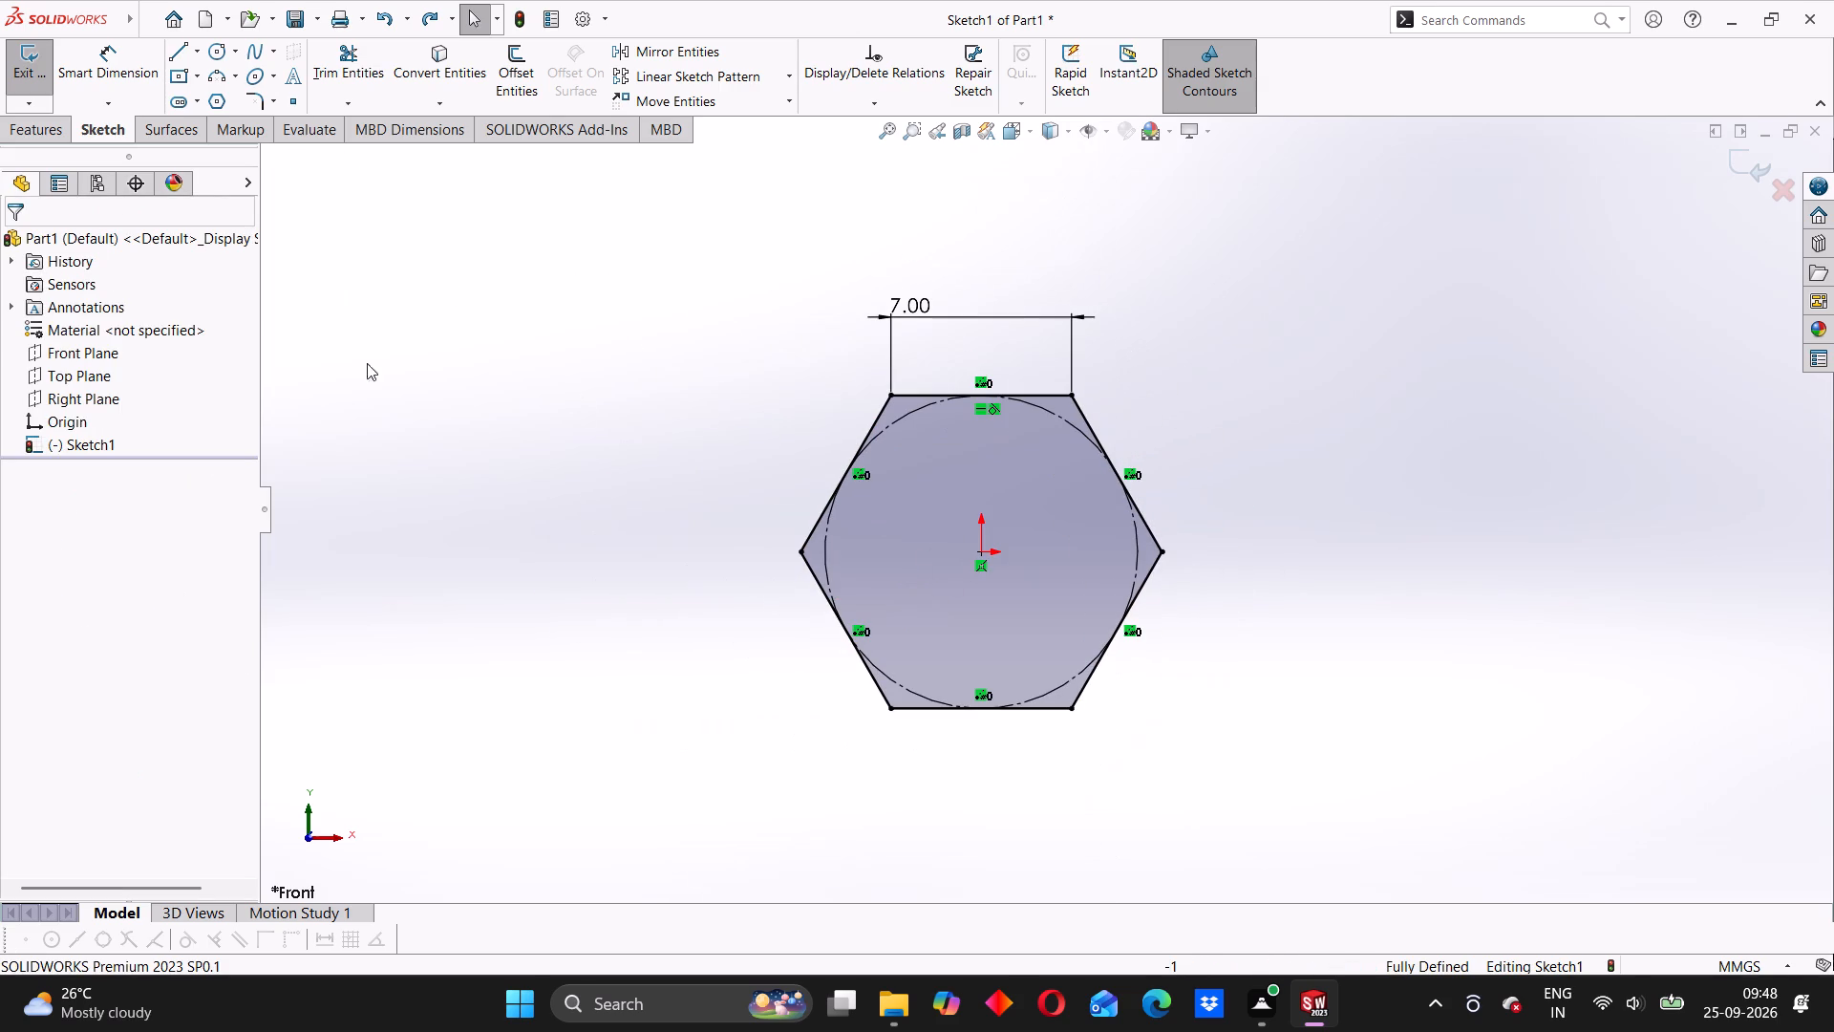
{"action": "left_click", "coordinate": [41, 132]}
{"action": "left_click", "coordinate": [53, 83]}
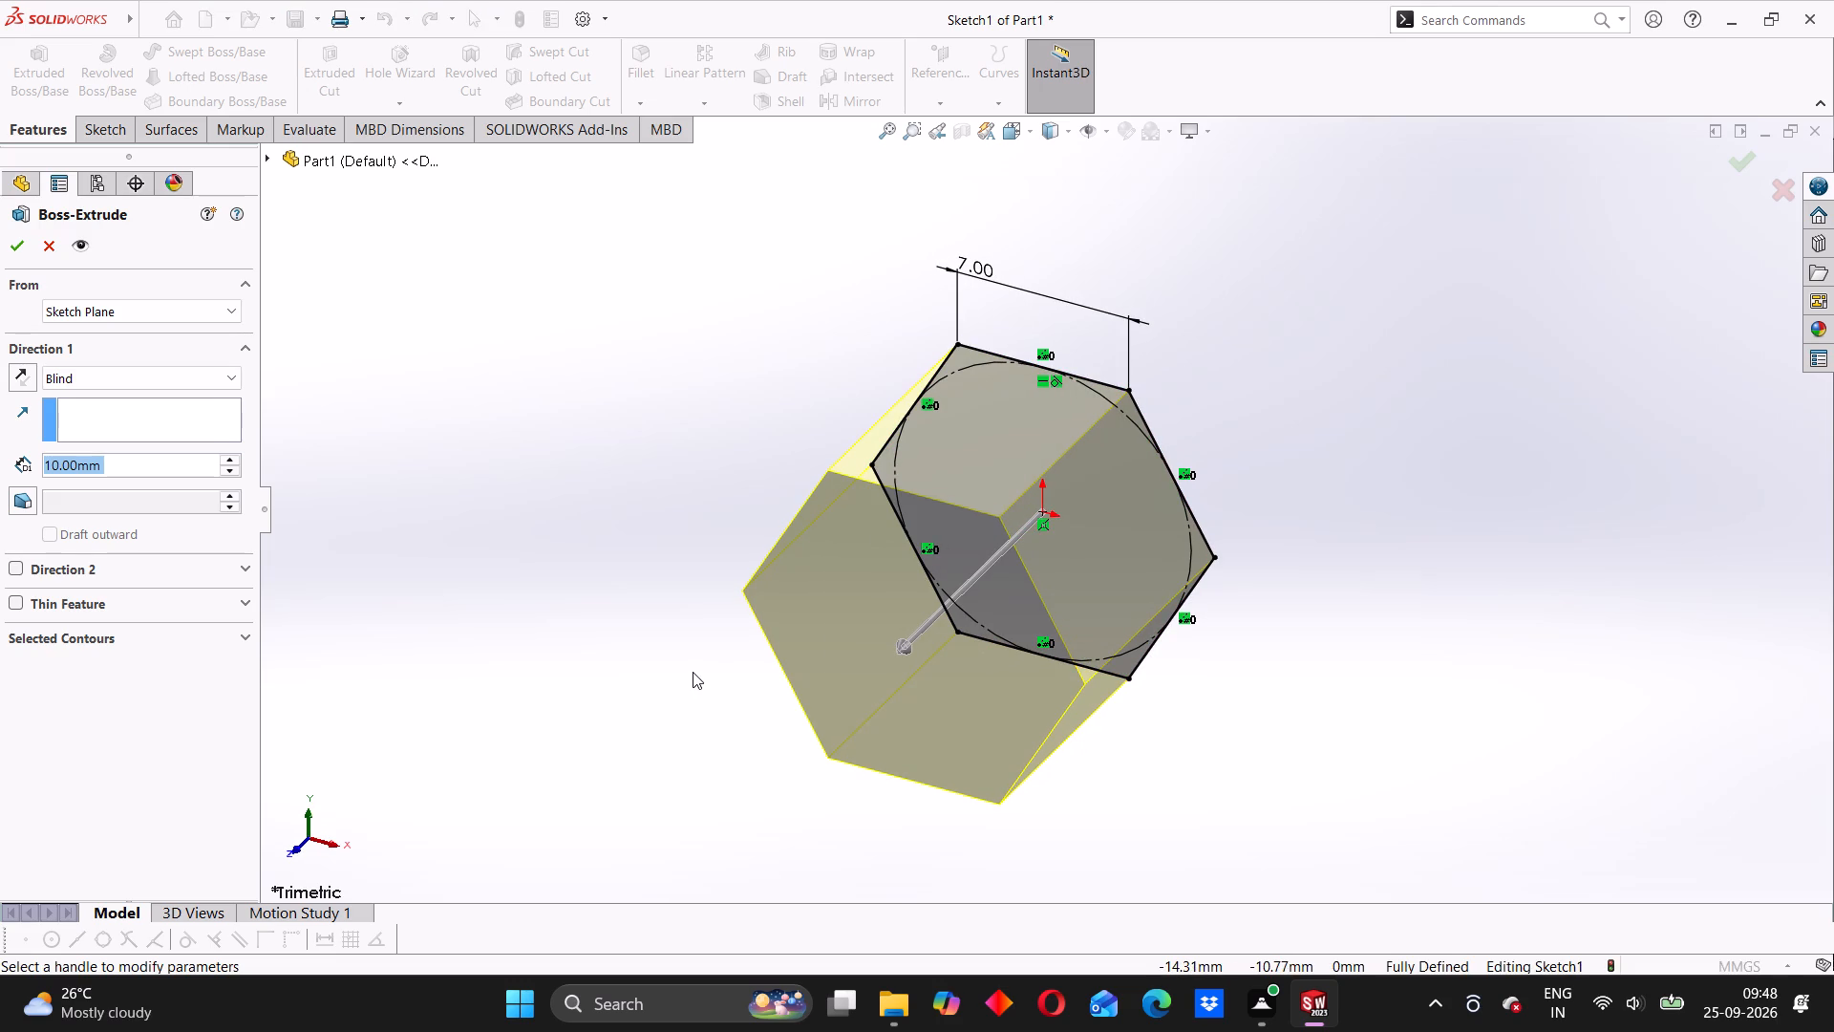
{"action": "key", "text": "4"}
{"action": "key", "text": "Return"}
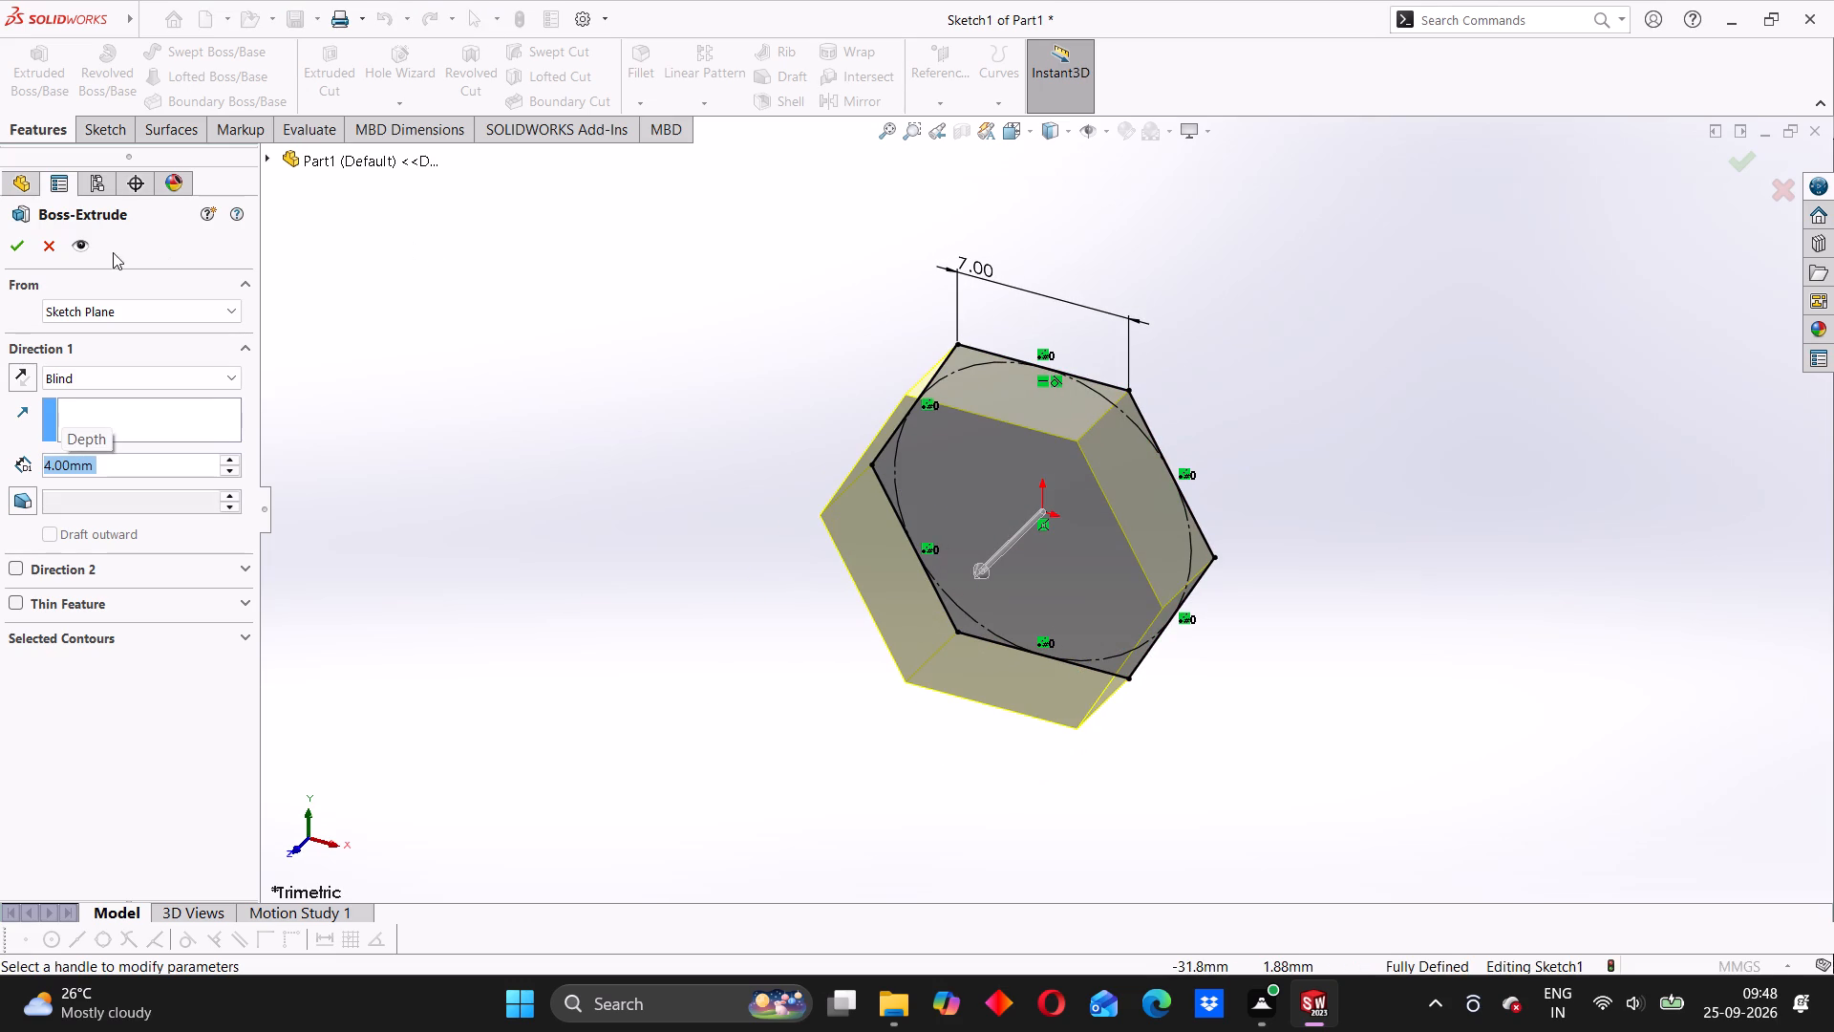
{"action": "left_click", "coordinate": [19, 256]}
Open a sketch on the extruded end face of the hexagonal head and draw a circle about 9 mm in diameter centred on the origin.
{"action": "middle_click_drag", "start_coordinate": [823, 611], "coordinate": [753, 661]}
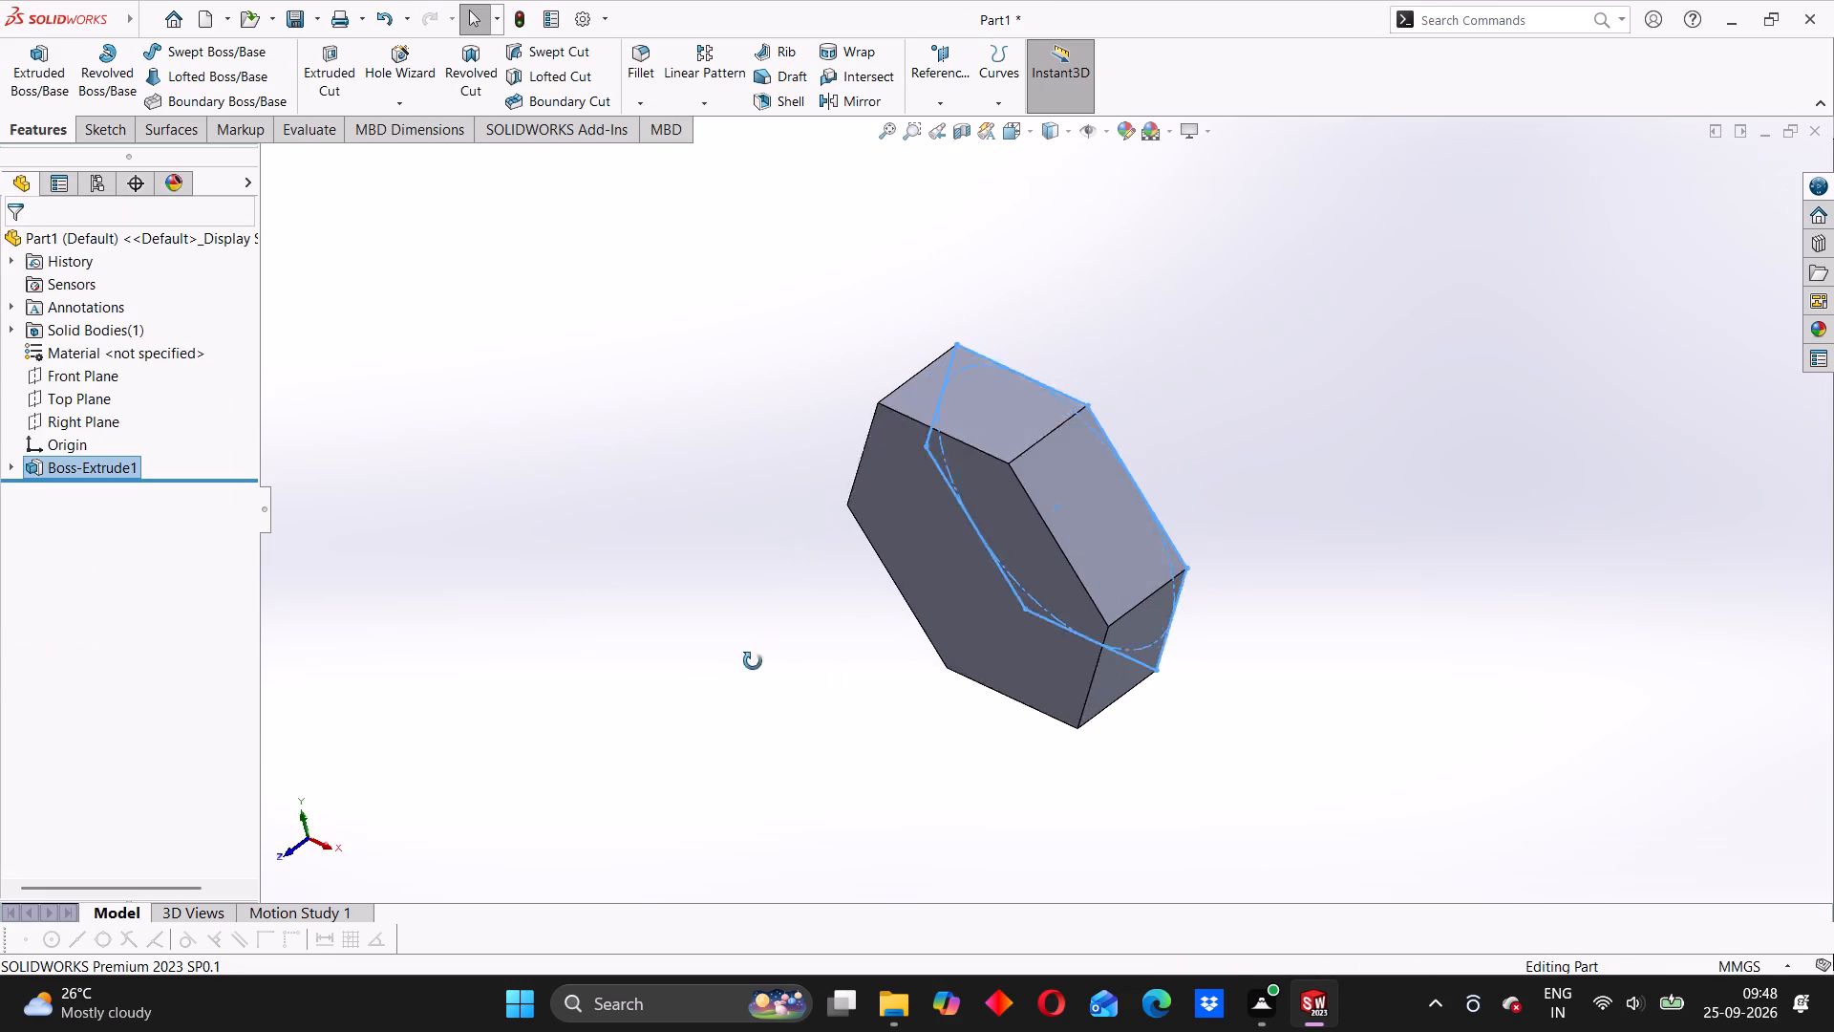
{"action": "middle_click_drag", "start_coordinate": [753, 661], "coordinate": [735, 671]}
{"action": "left_click", "coordinate": [799, 609]}
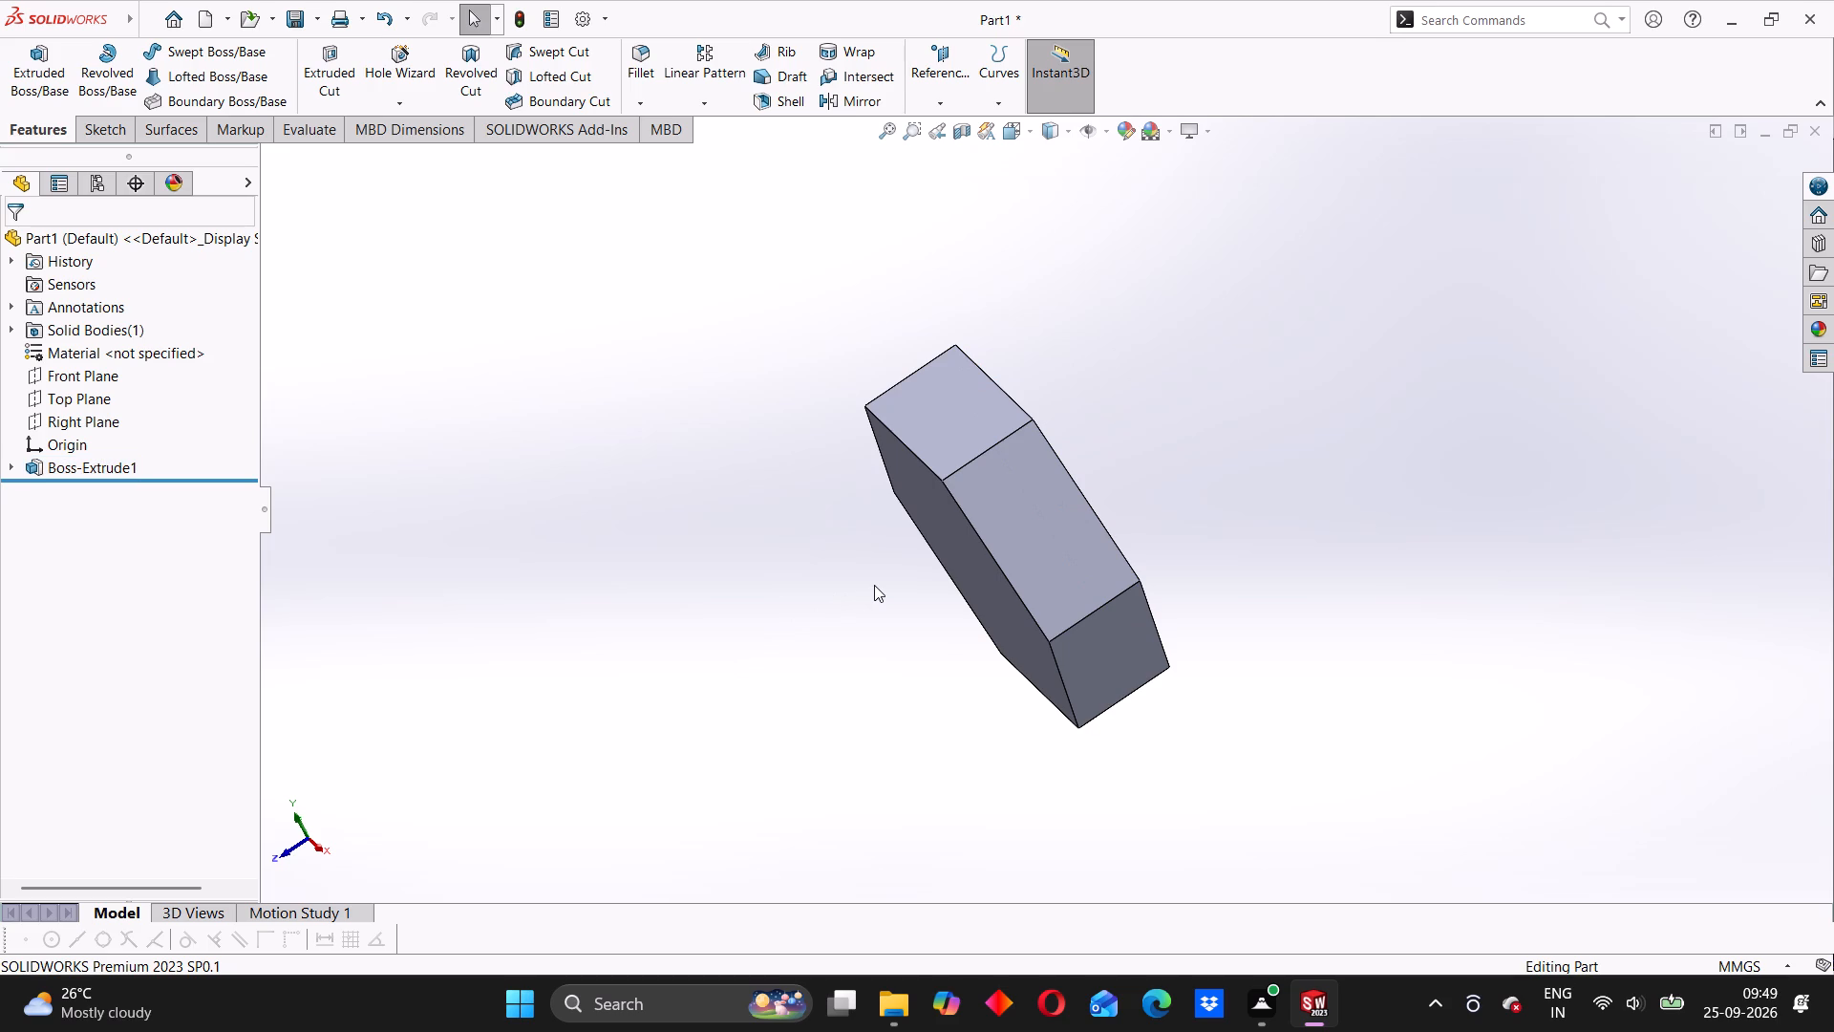
{"action": "middle_click_drag", "start_coordinate": [841, 571], "coordinate": [965, 574]}
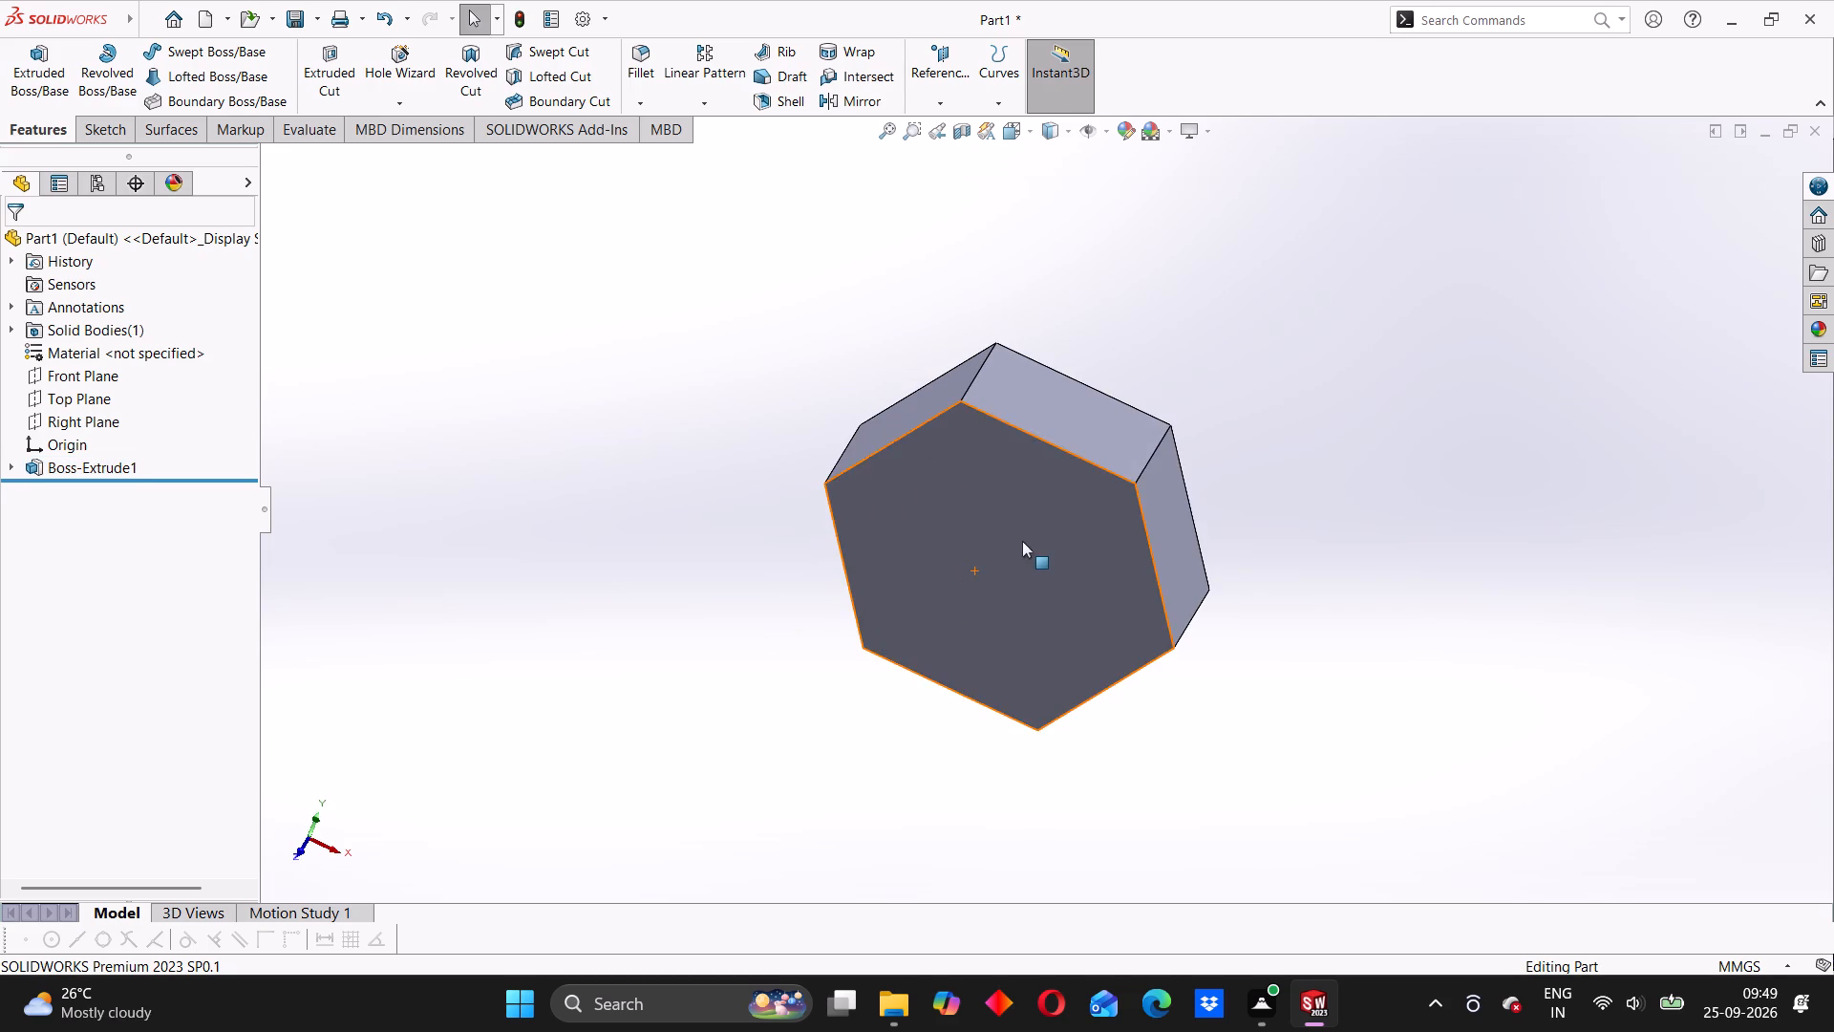
{"action": "left_click", "coordinate": [1020, 541]}
{"action": "left_click", "coordinate": [1106, 500]}
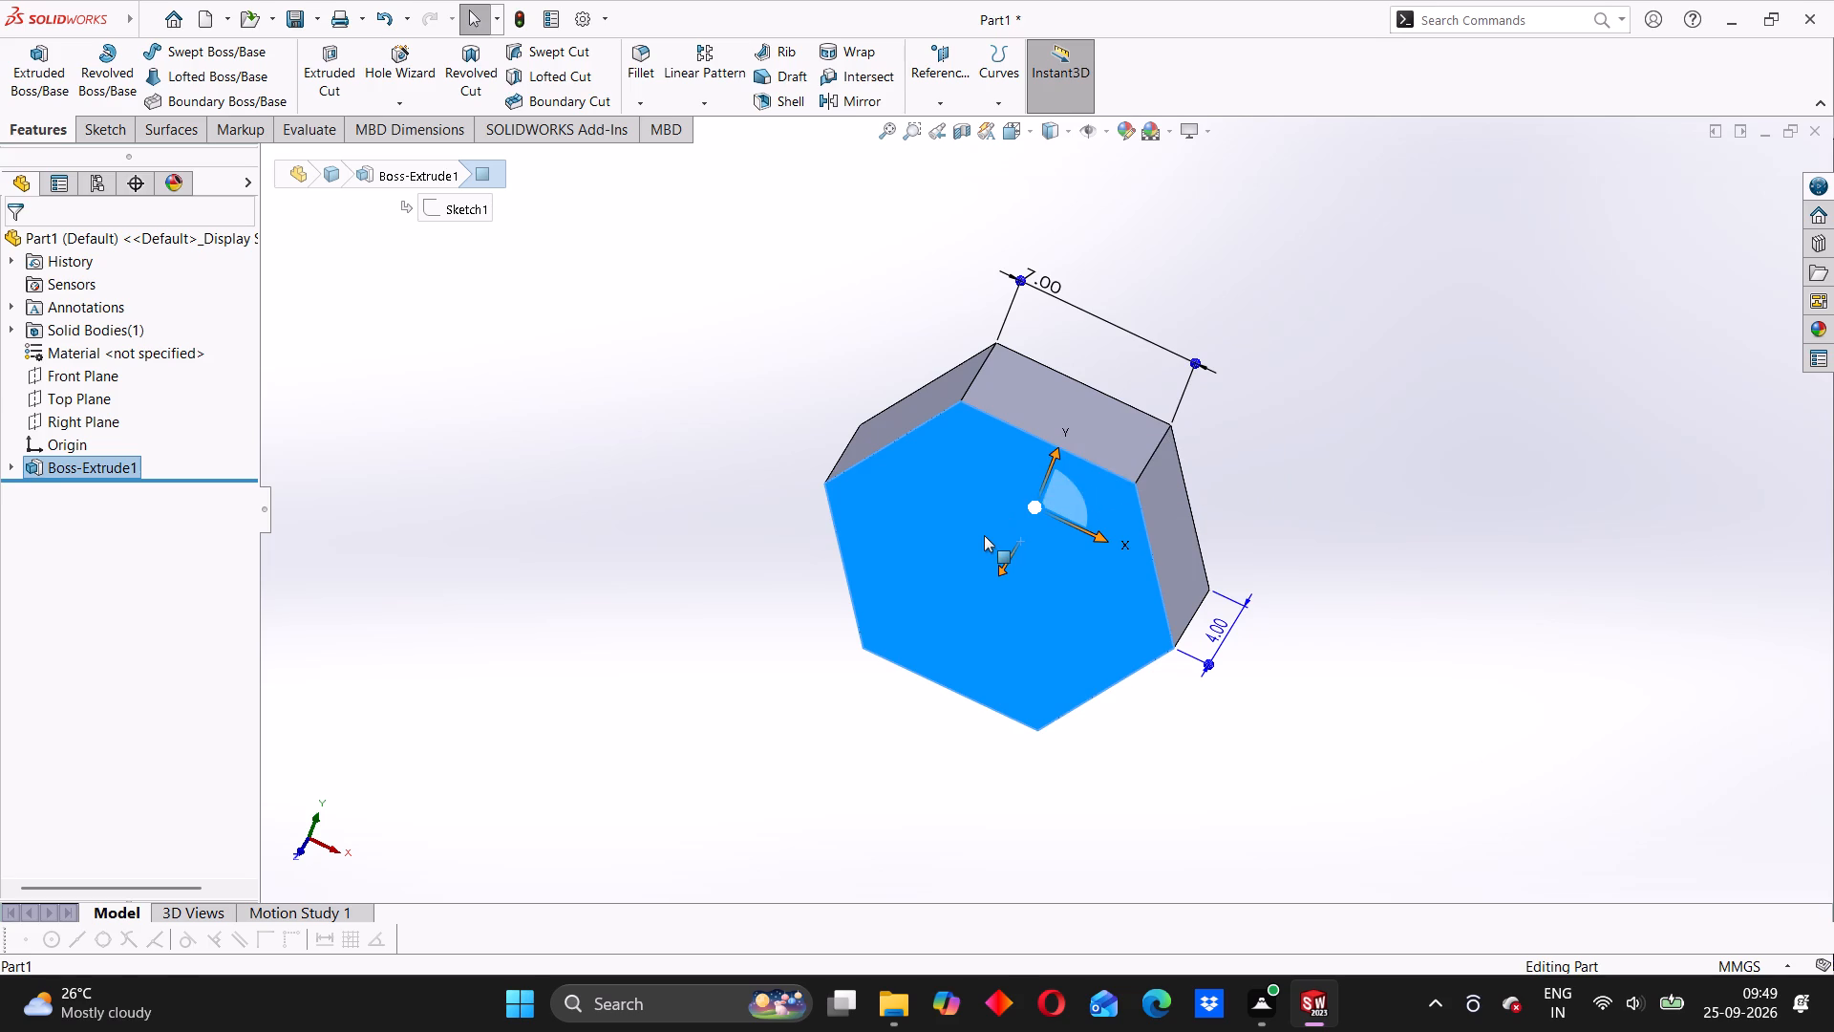
{"action": "left_click", "coordinate": [984, 535]}
{"action": "left_click", "coordinate": [1075, 487]}
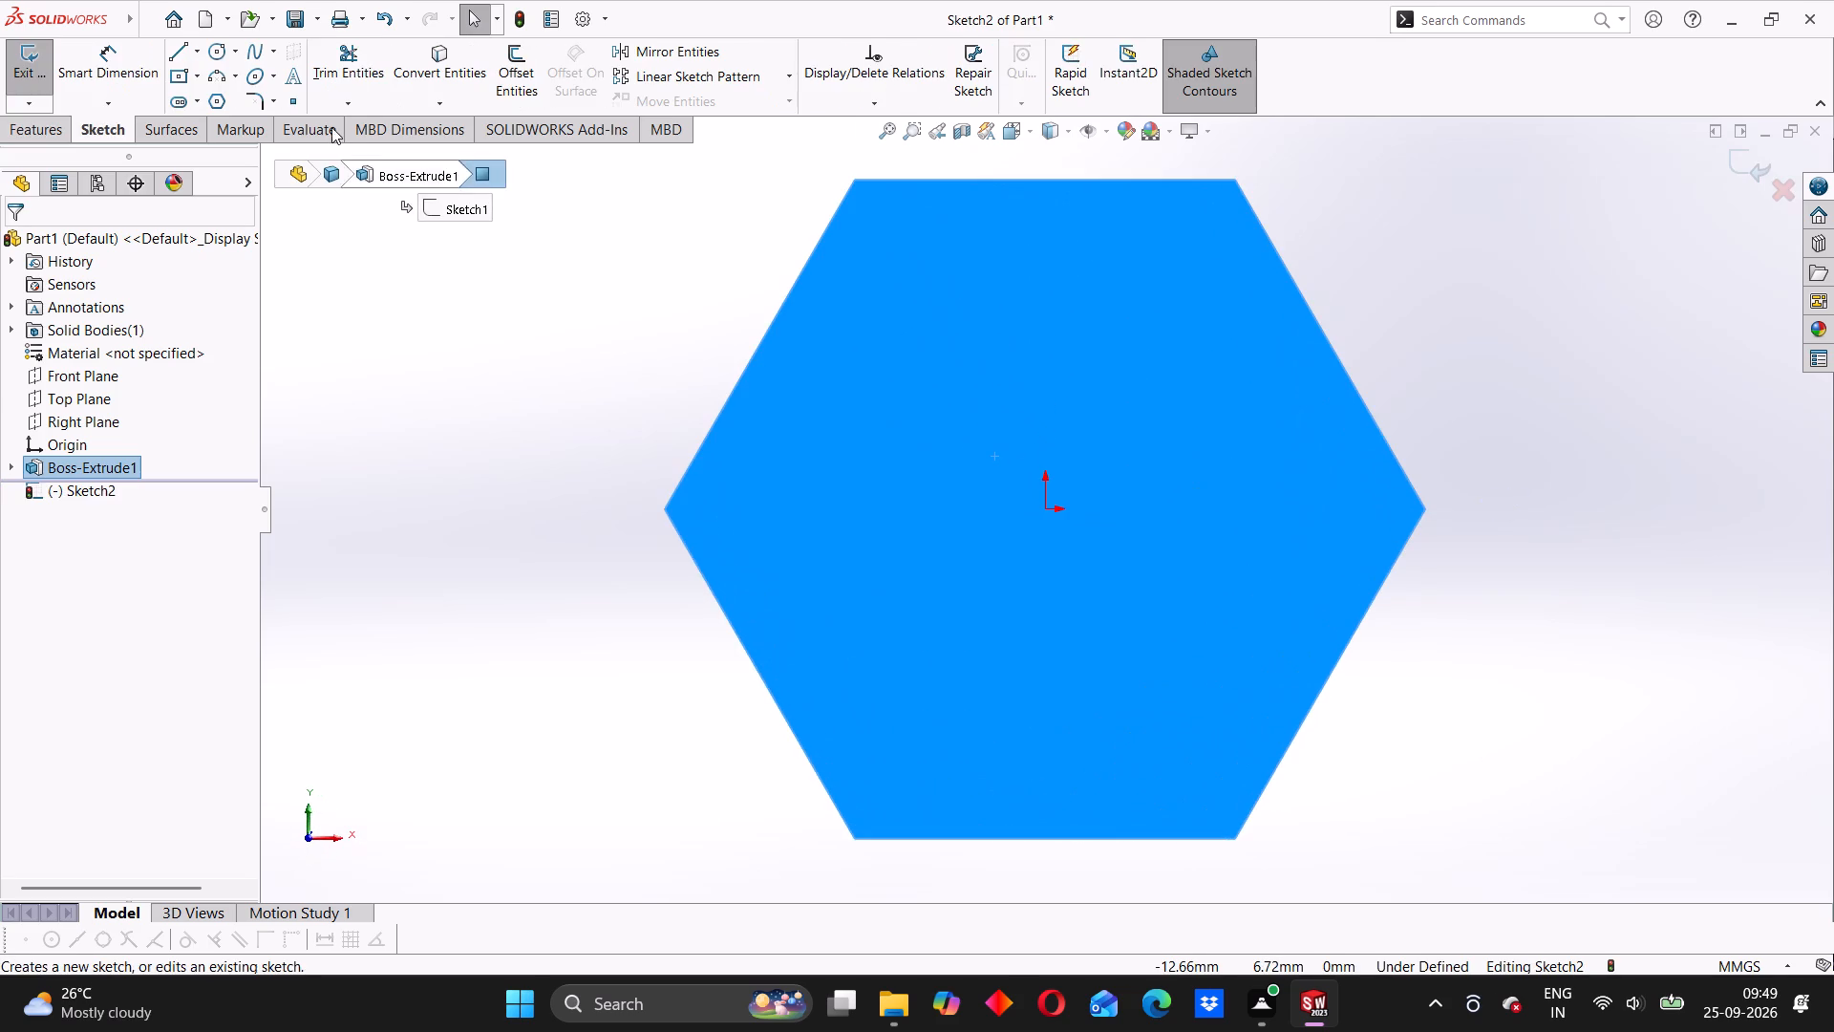
{"action": "left_click", "coordinate": [213, 55]}
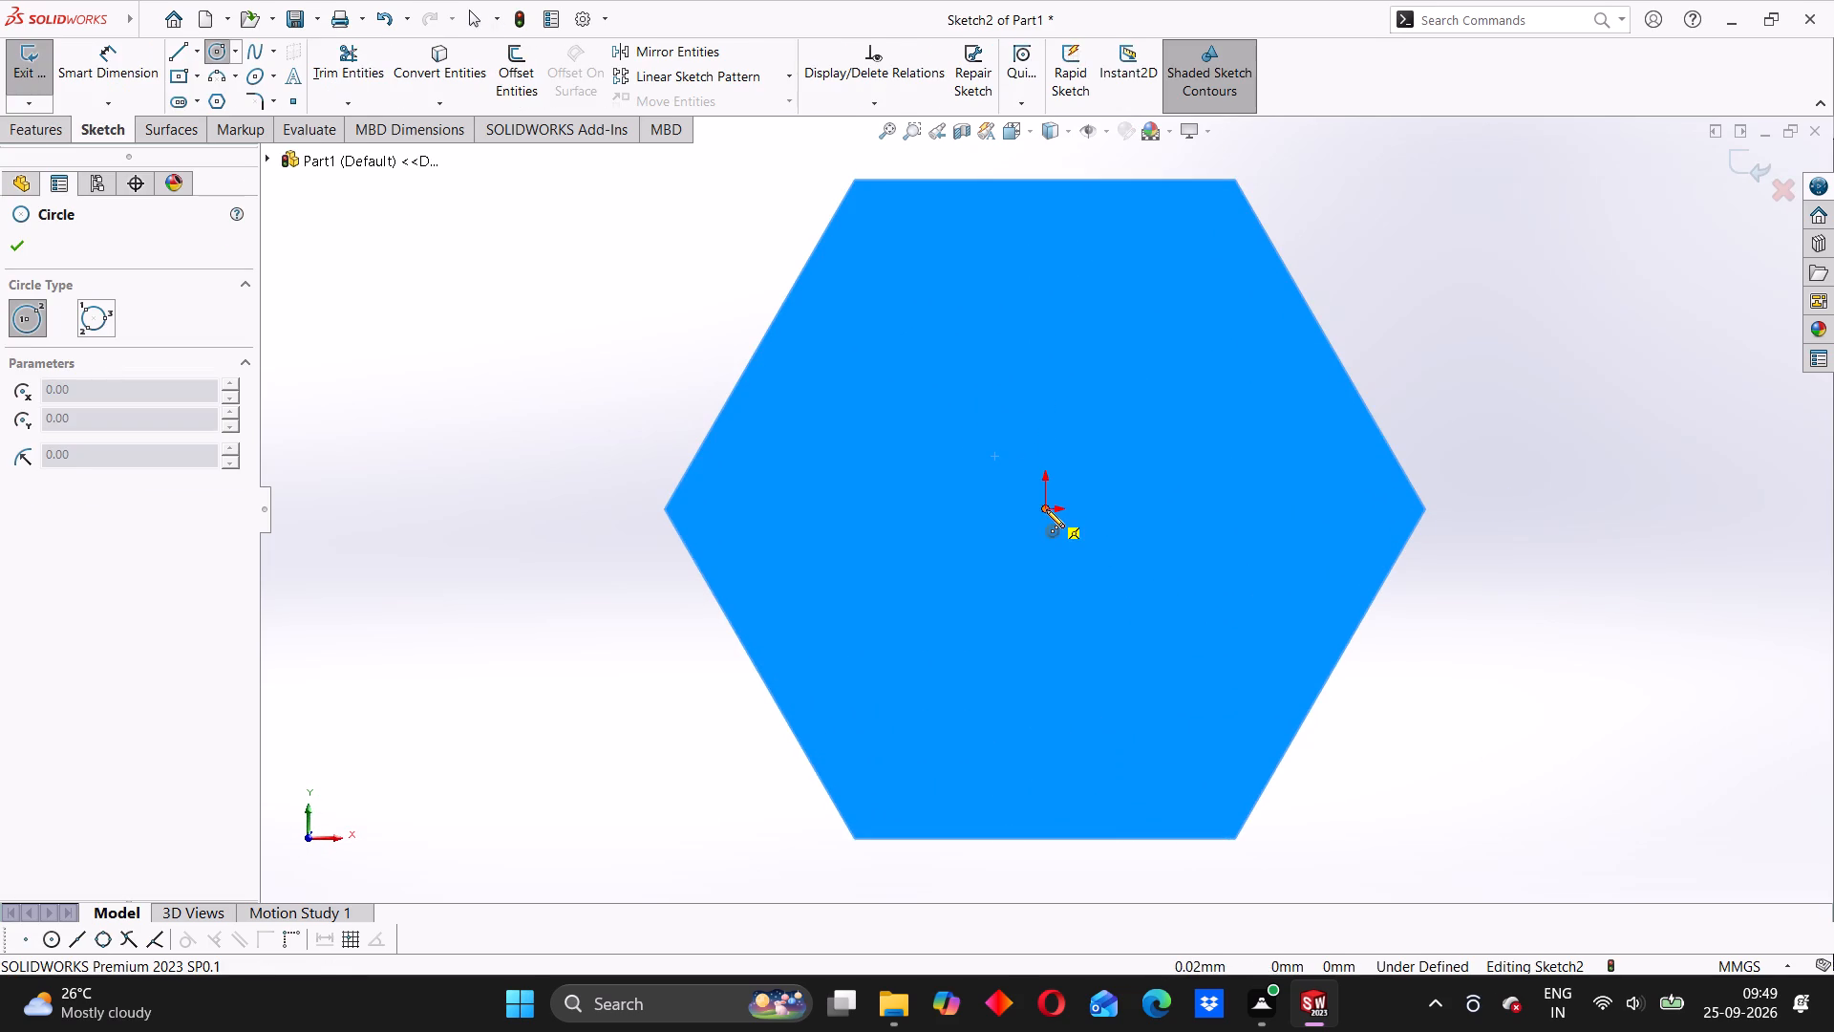
{"action": "left_click", "coordinate": [1046, 509]}
{"action": "left_click", "coordinate": [1148, 289]}
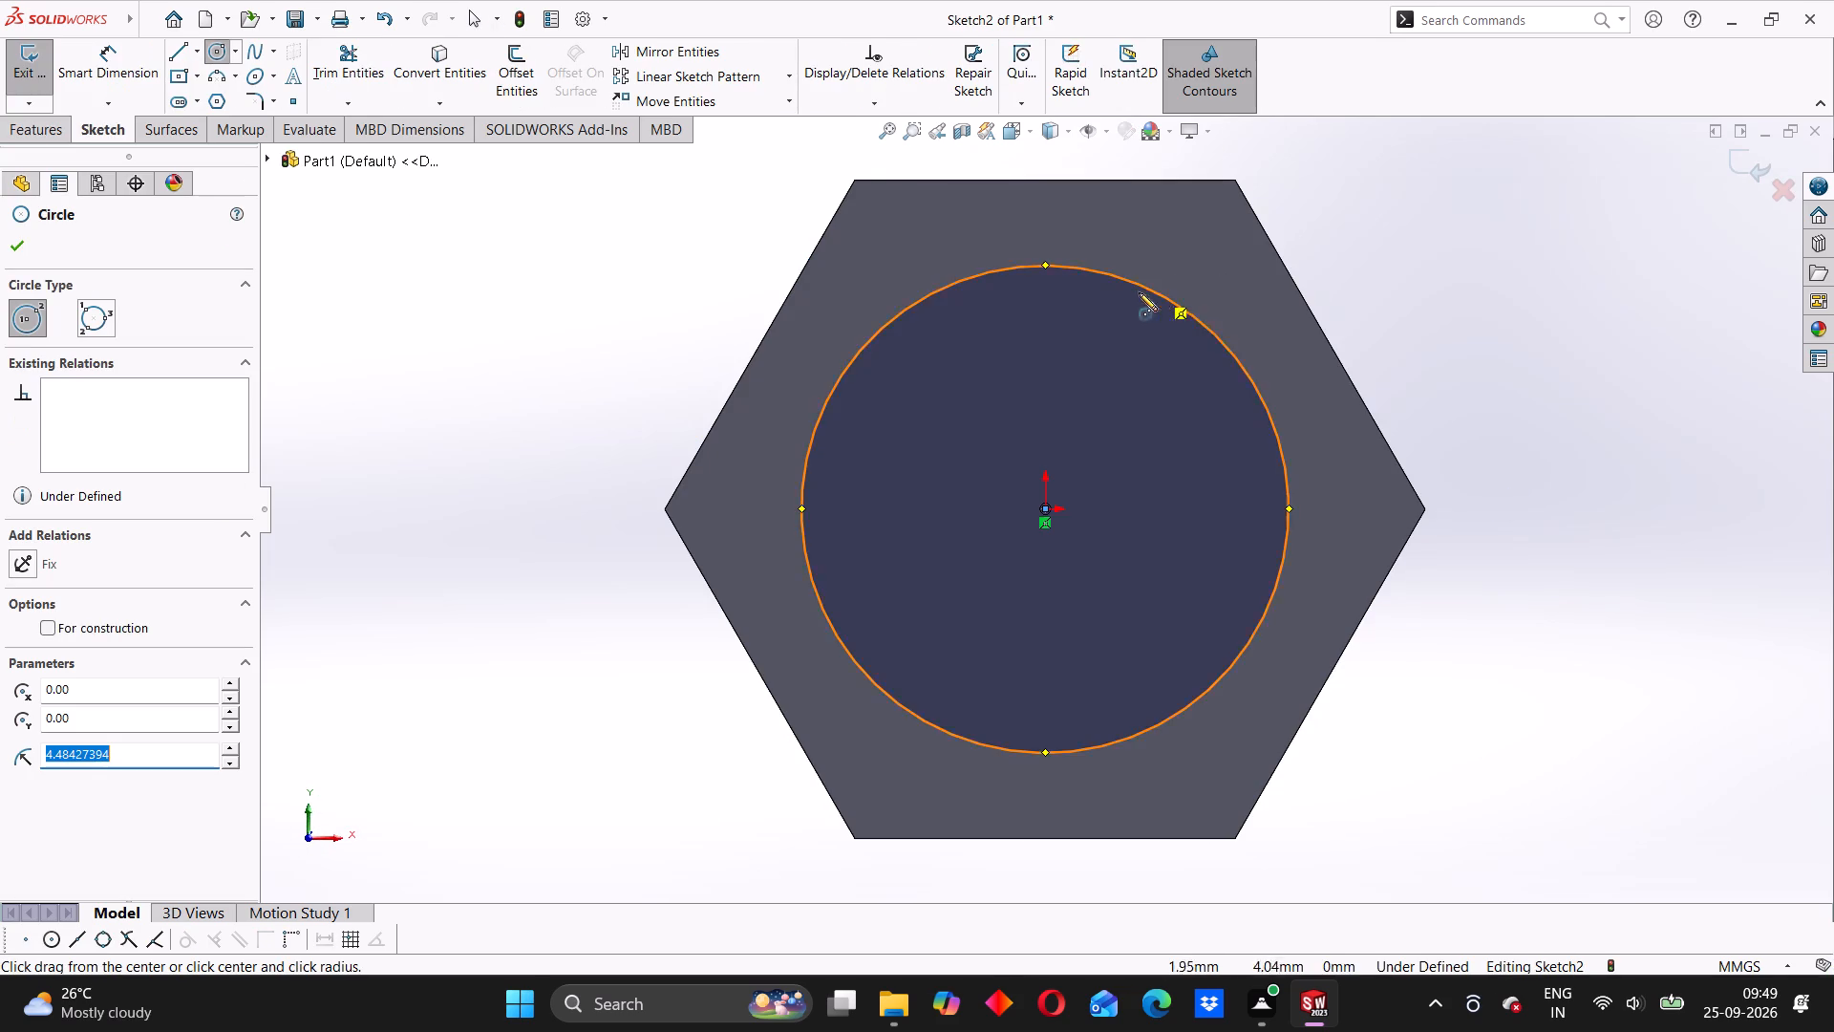
Dimension the circle and set its diameter to 4.5 mm.
{"action": "left_click", "coordinate": [113, 64]}
{"action": "left_click", "coordinate": [1201, 316]}
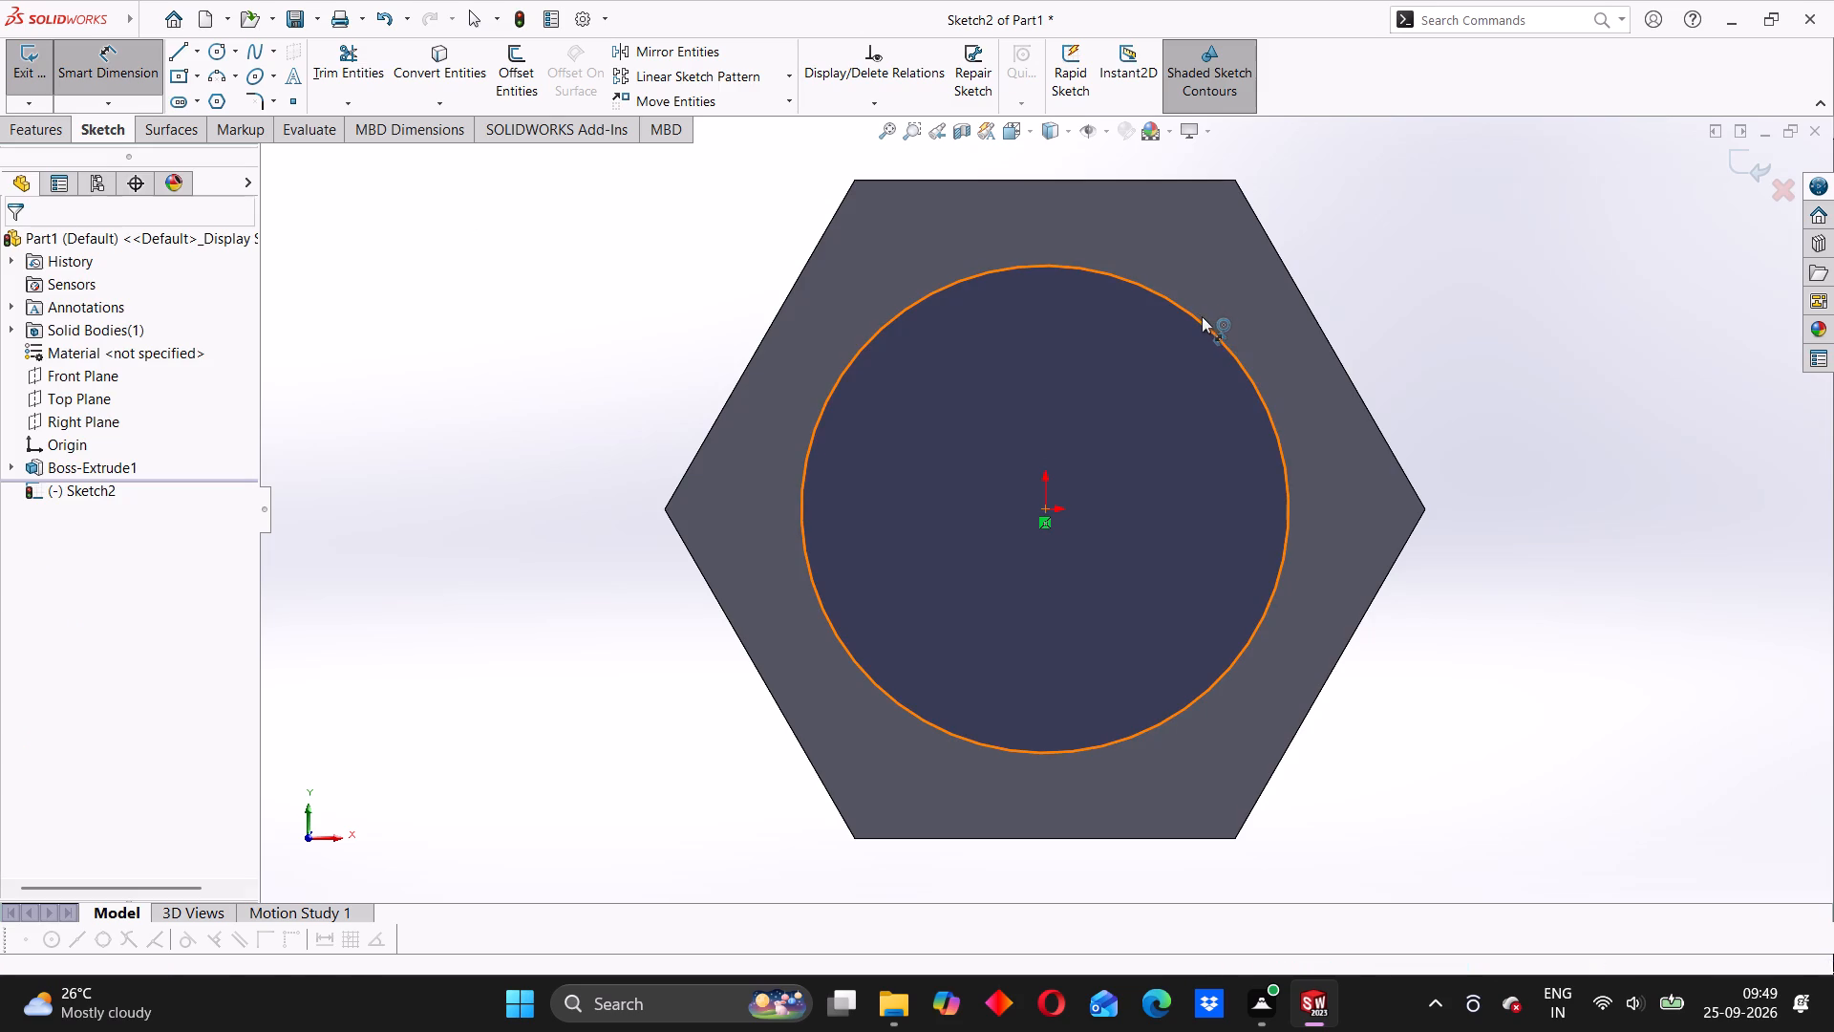
{"action": "left_click", "coordinate": [1401, 315]}
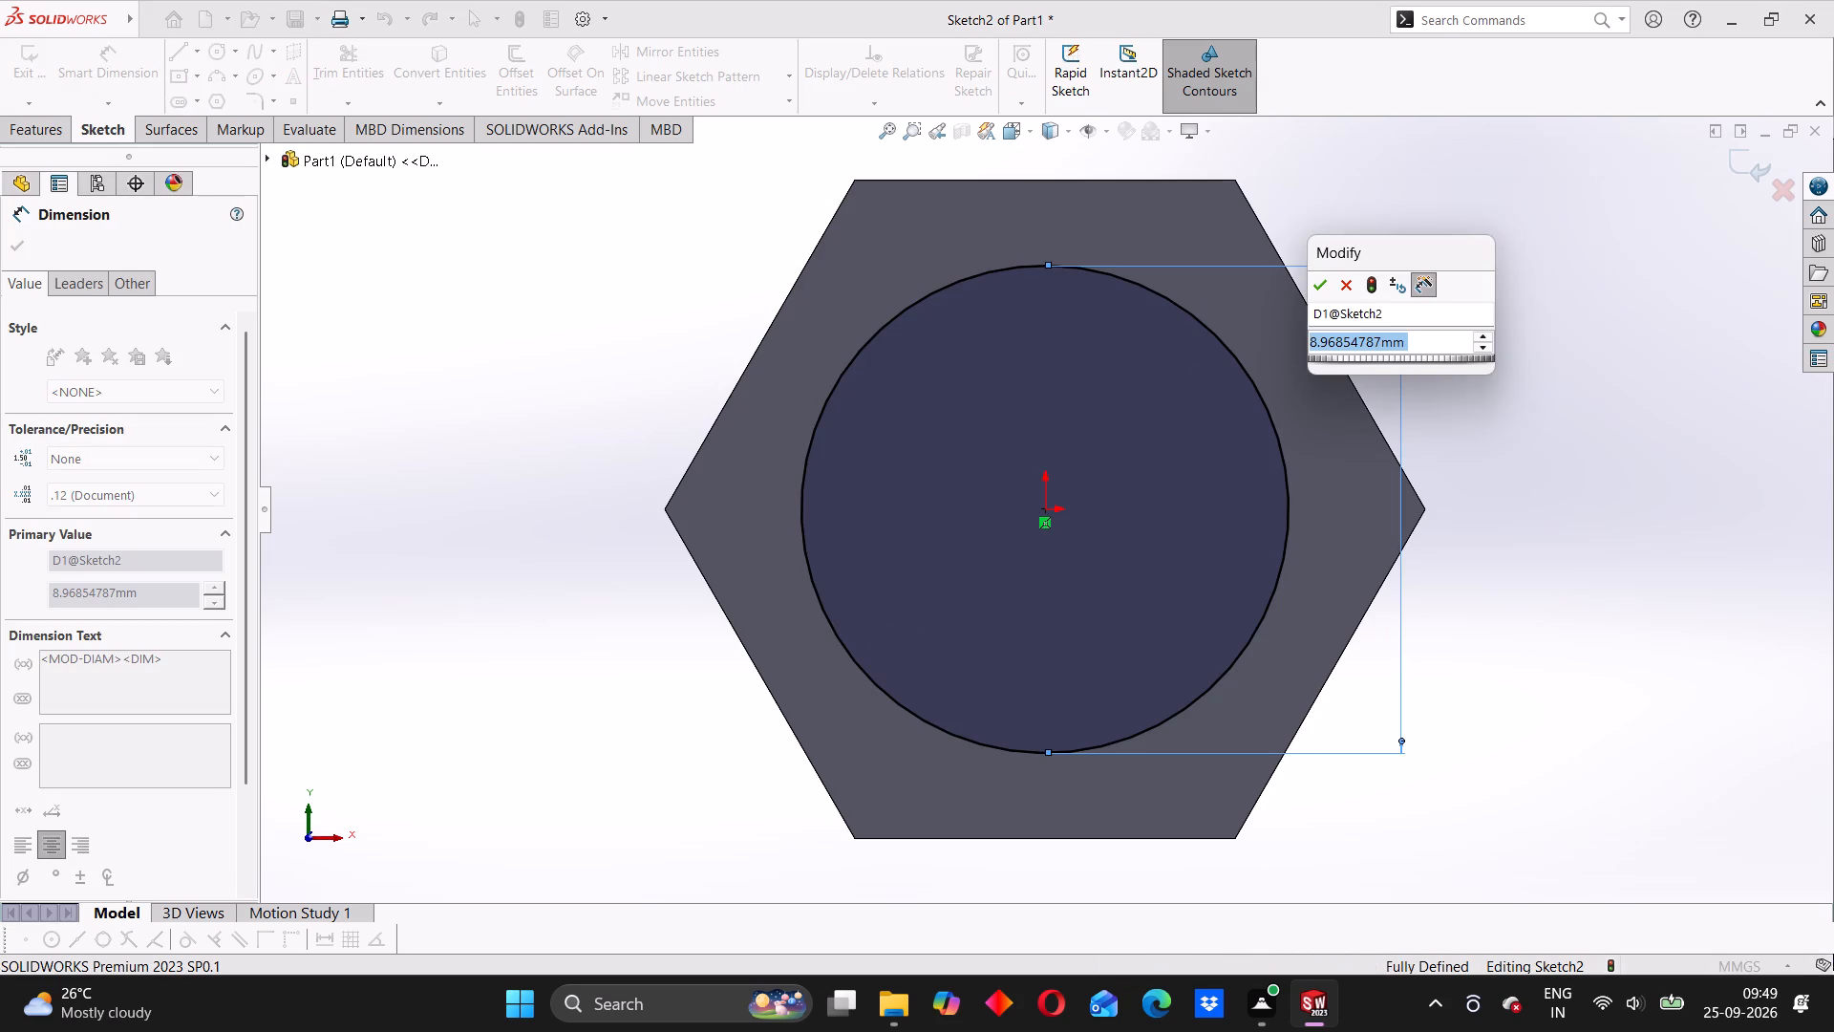
{"action": "type", "text": "4.5"}
{"action": "key", "text": "Return"}
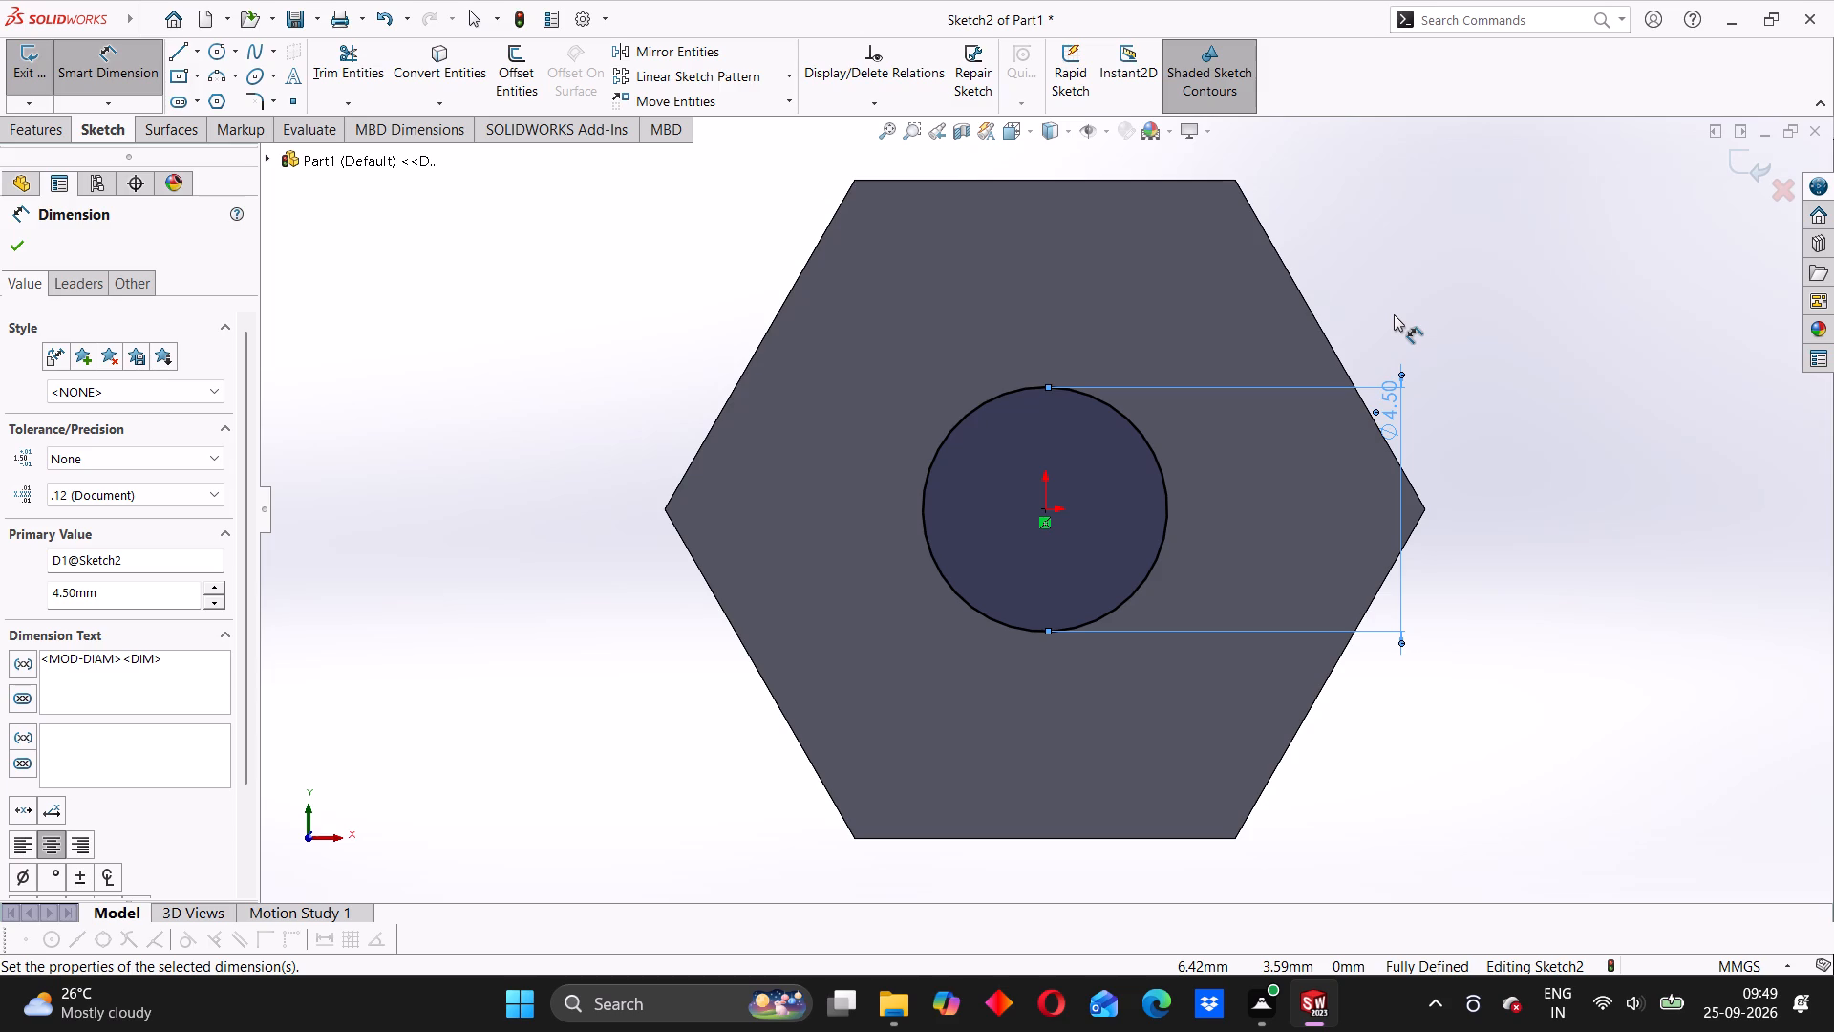
{"action": "left_click", "coordinate": [24, 241]}
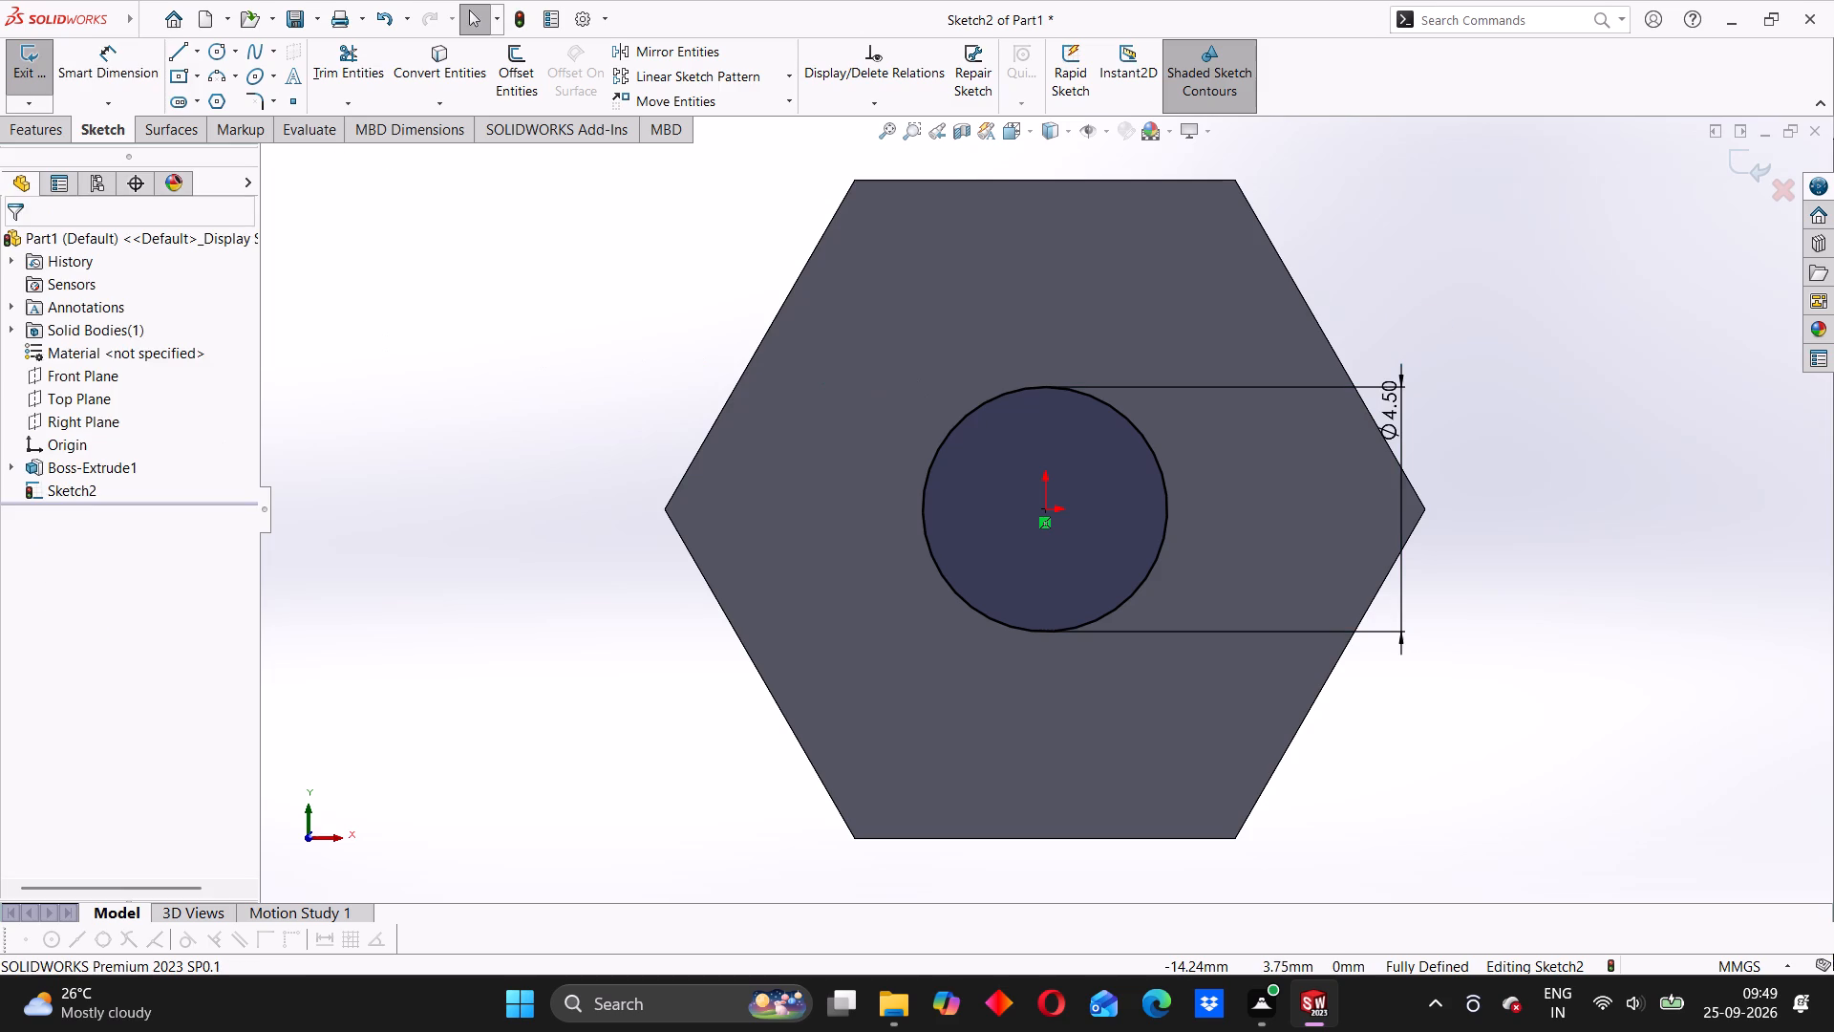
Extrude the circle as a blind boss 25 mm deep, merged with the head, to form the bolt shank.
{"action": "left_click", "coordinate": [26, 136]}
{"action": "left_click", "coordinate": [40, 75]}
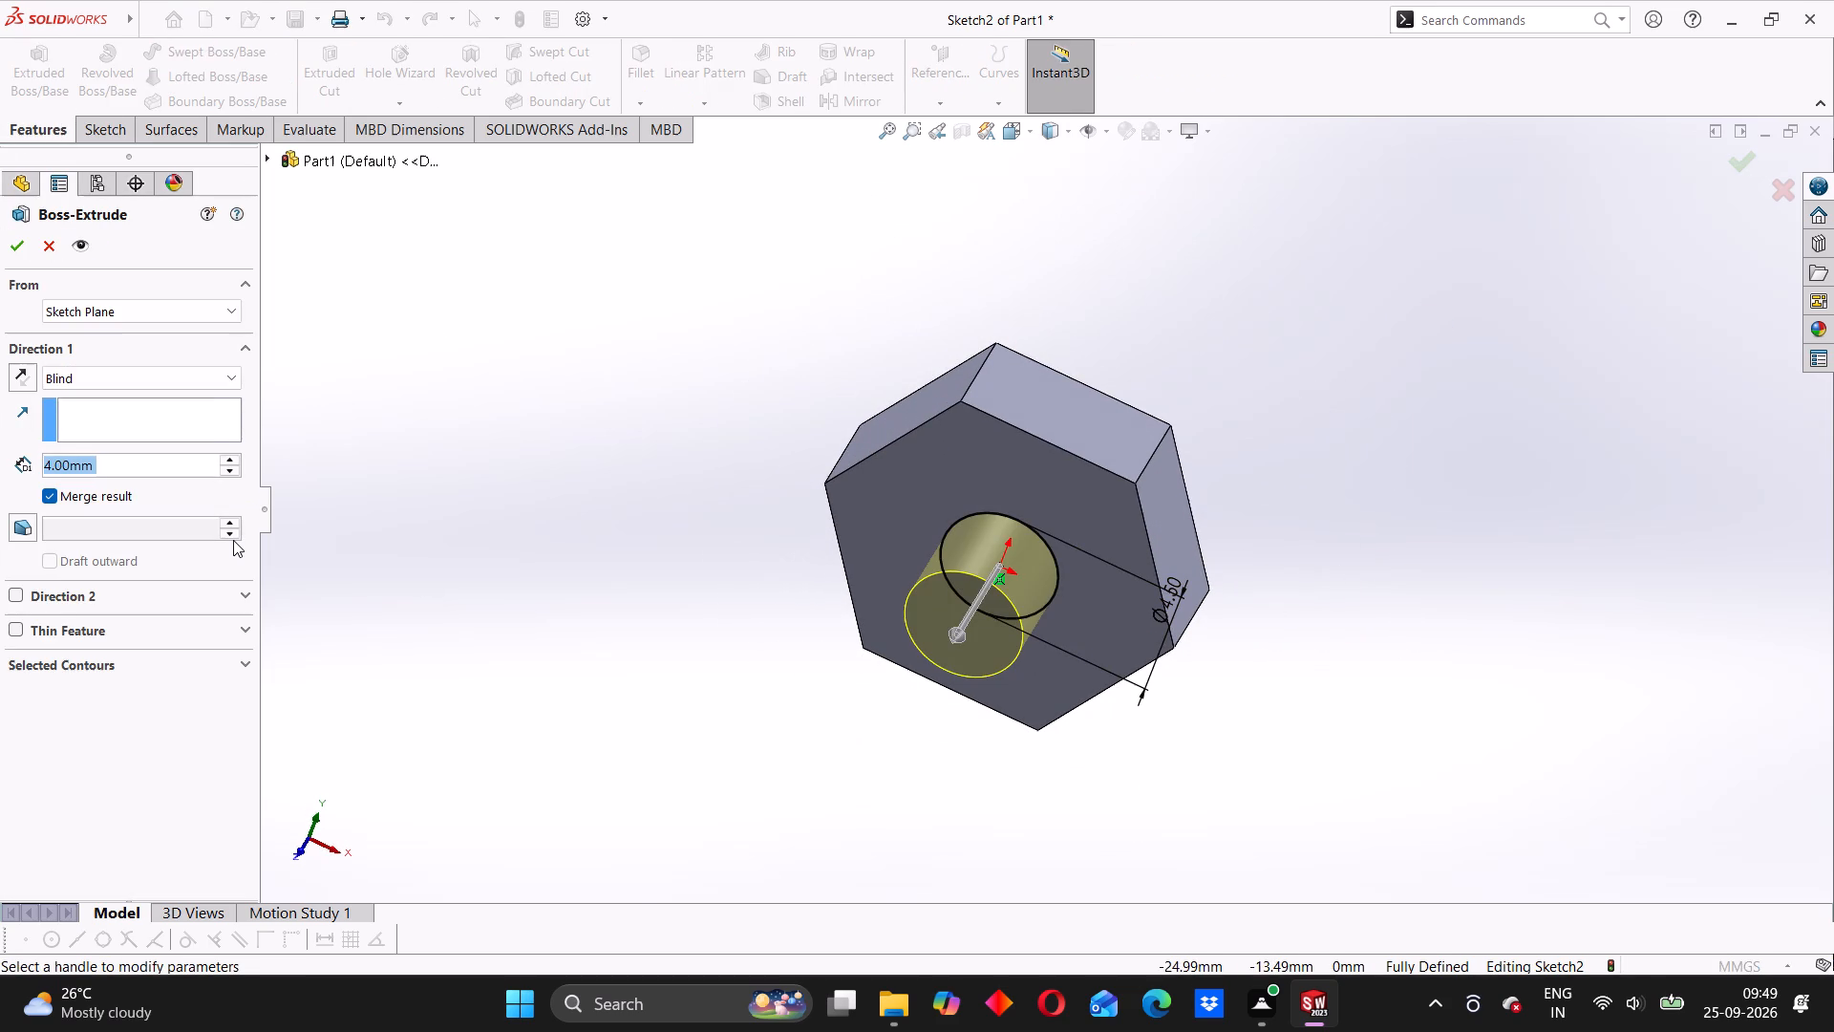
{"action": "type", "text": "25"}
{"action": "key", "text": "Return"}
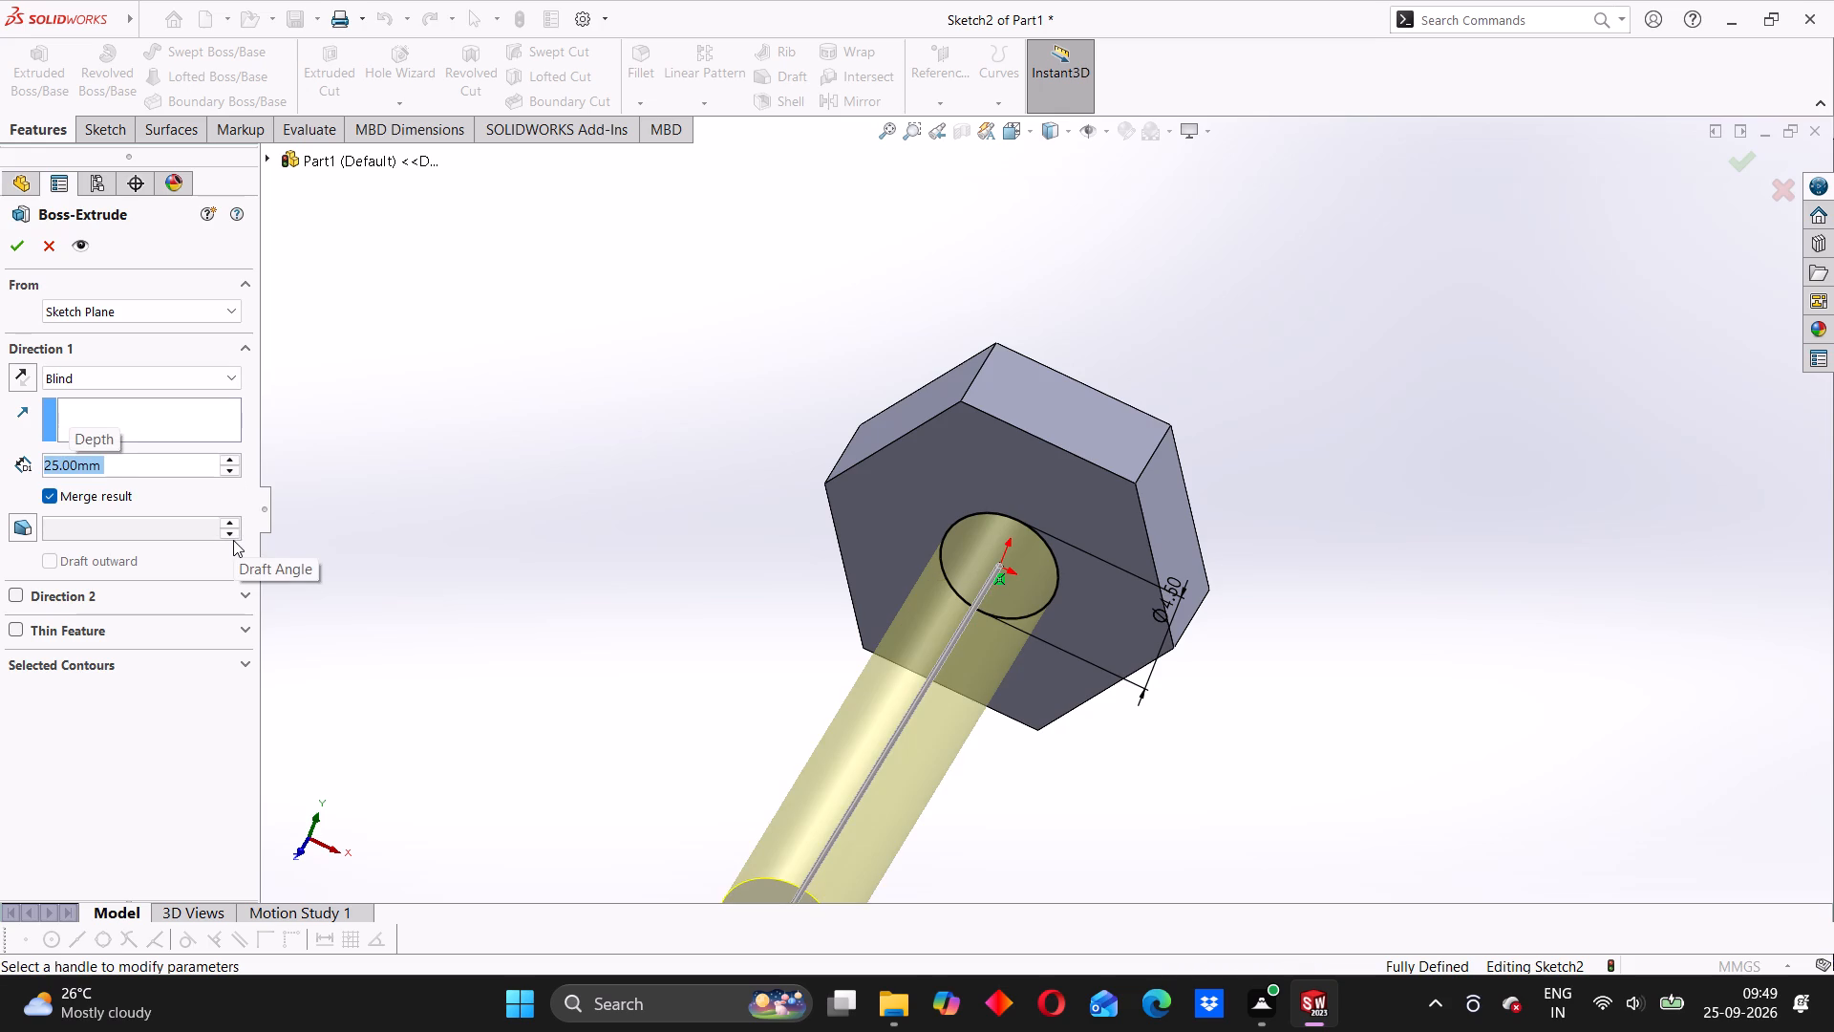
{"action": "left_click", "coordinate": [19, 247]}
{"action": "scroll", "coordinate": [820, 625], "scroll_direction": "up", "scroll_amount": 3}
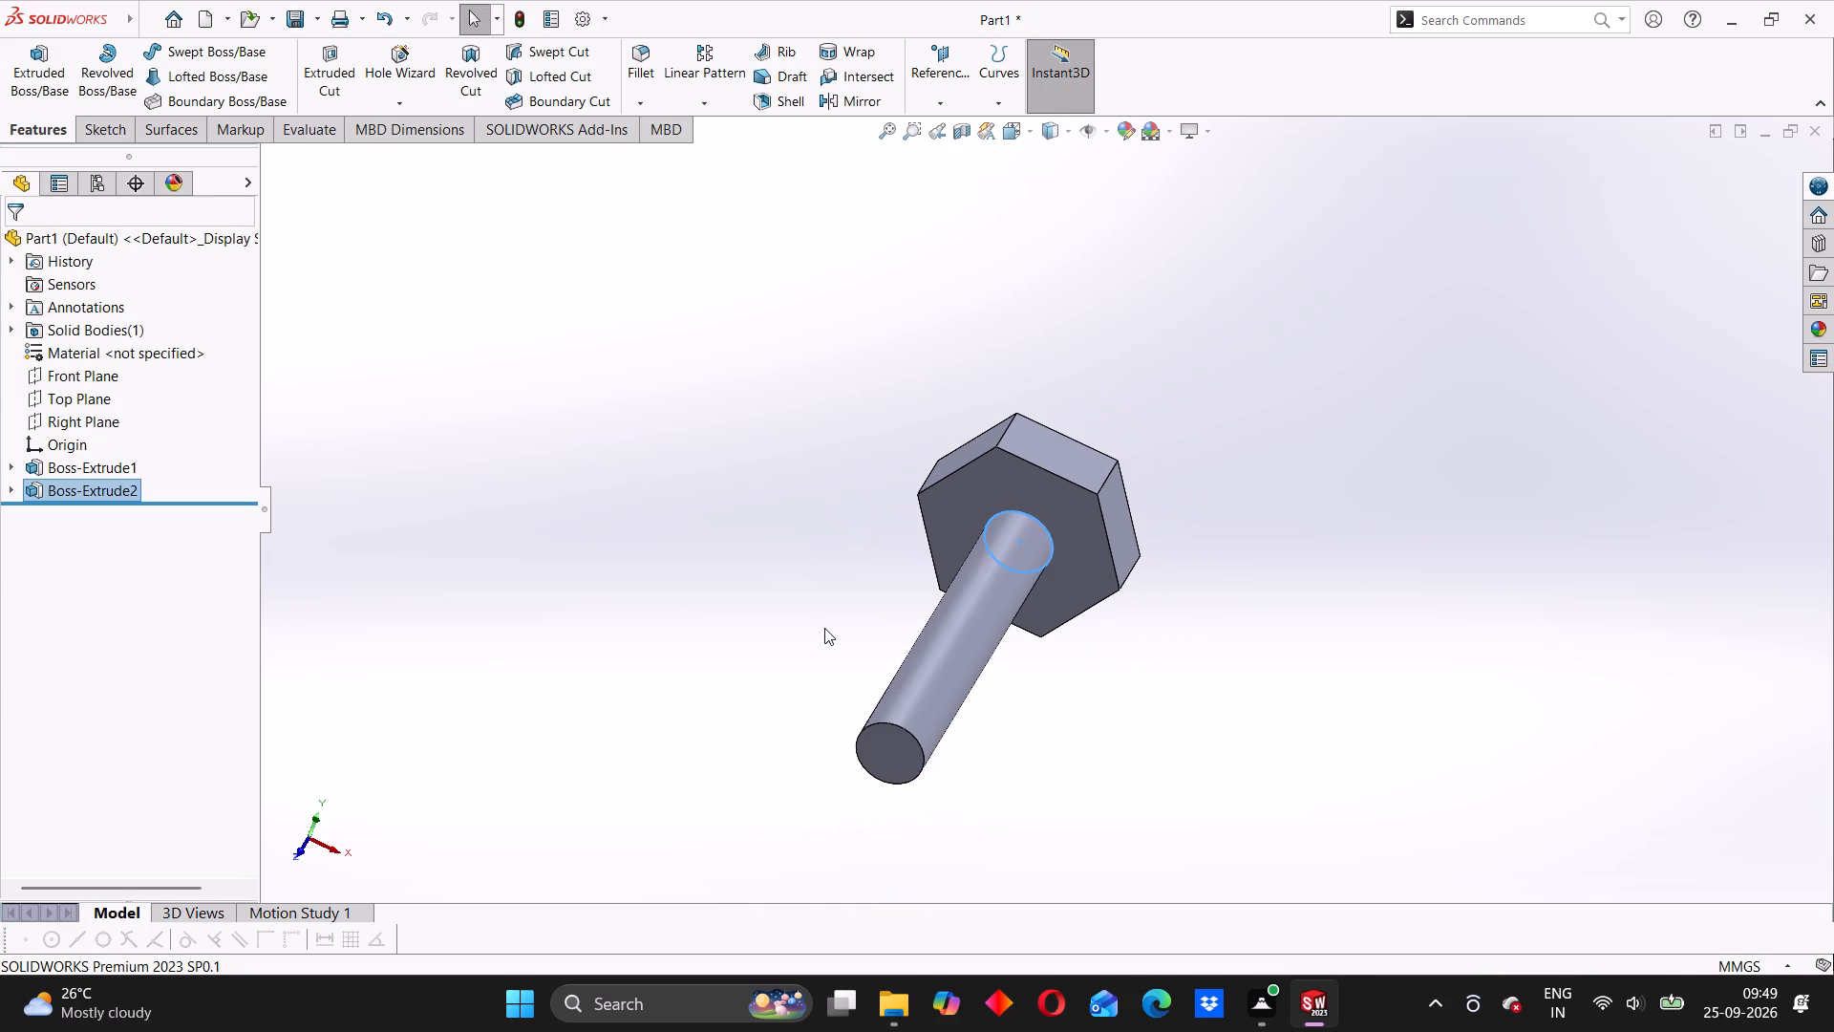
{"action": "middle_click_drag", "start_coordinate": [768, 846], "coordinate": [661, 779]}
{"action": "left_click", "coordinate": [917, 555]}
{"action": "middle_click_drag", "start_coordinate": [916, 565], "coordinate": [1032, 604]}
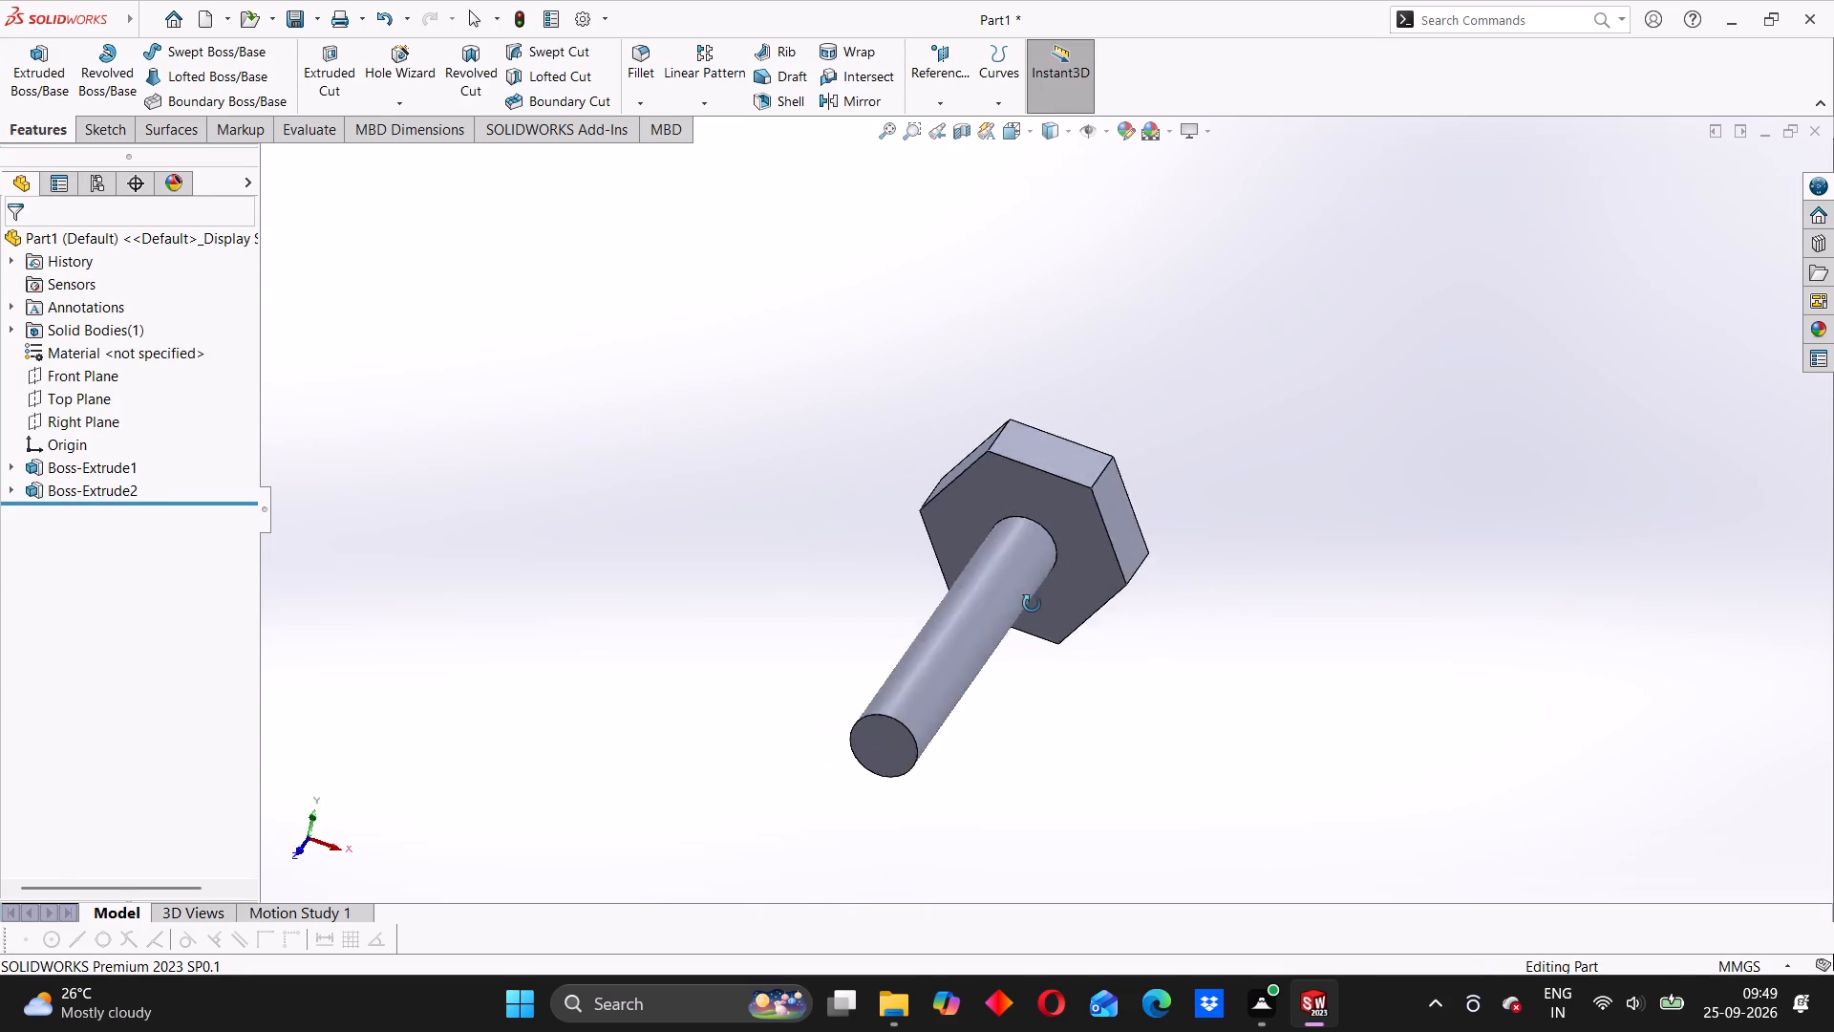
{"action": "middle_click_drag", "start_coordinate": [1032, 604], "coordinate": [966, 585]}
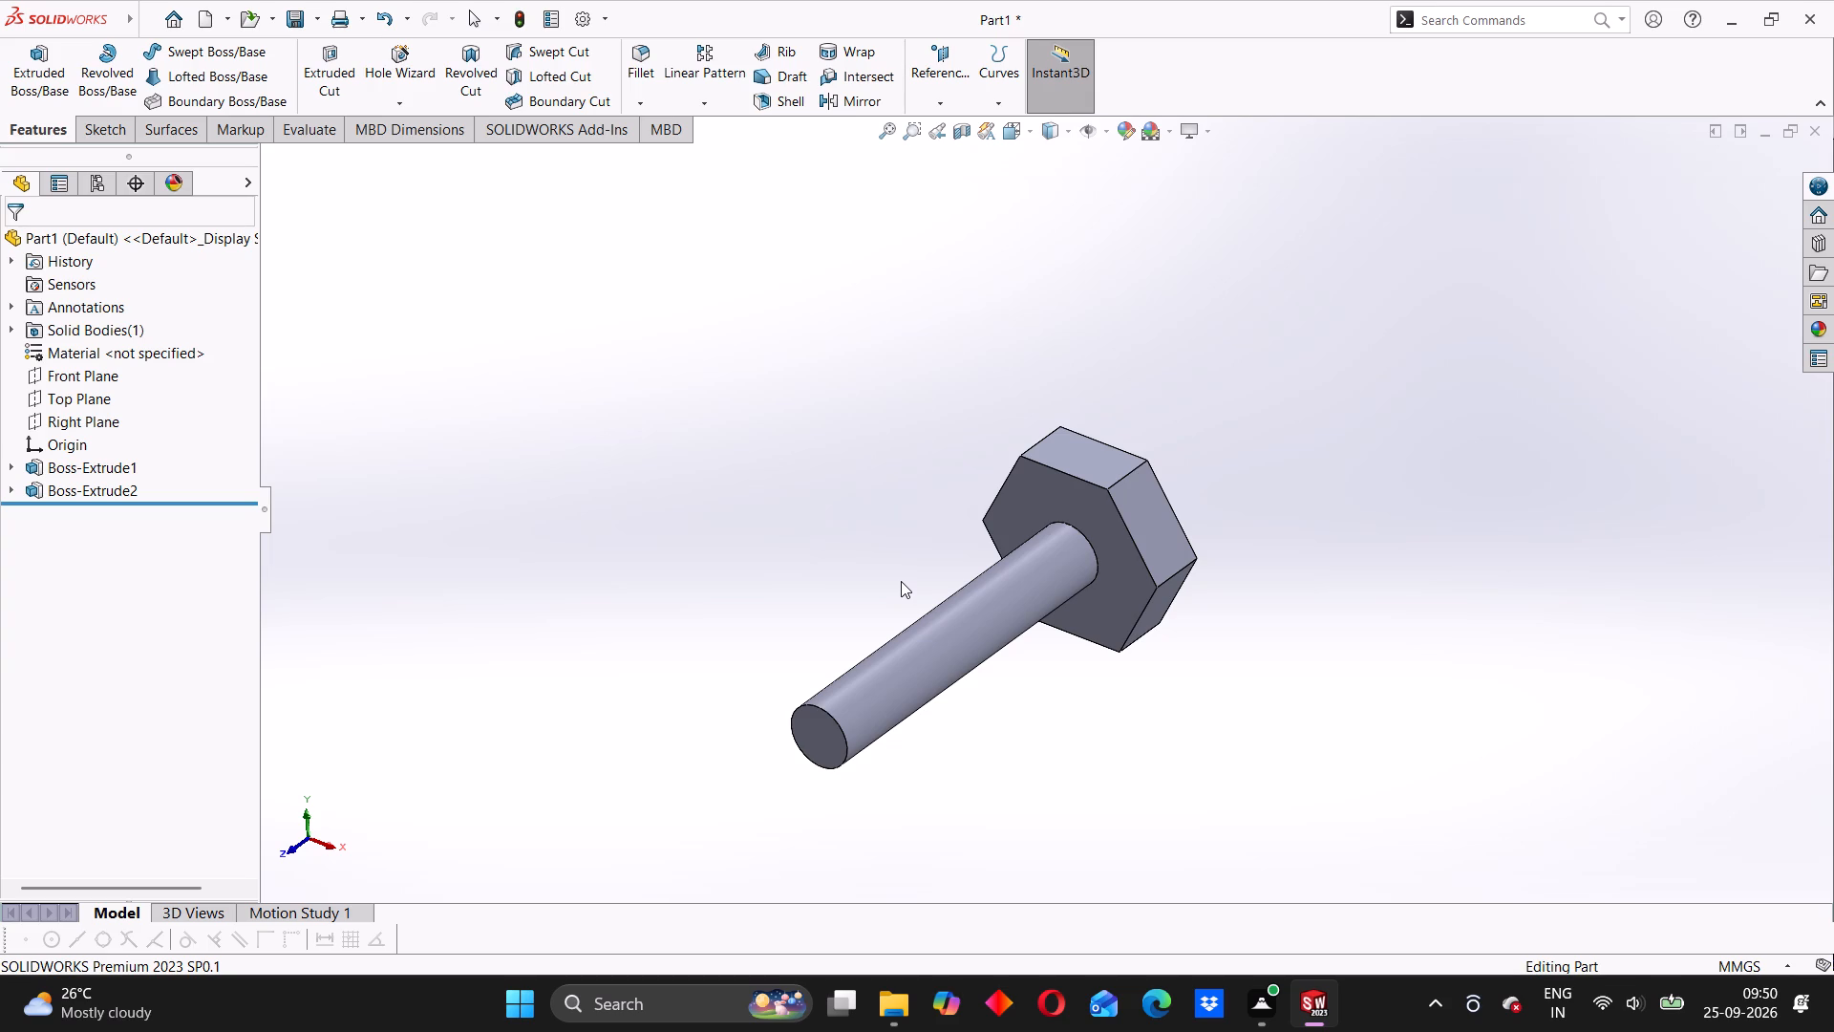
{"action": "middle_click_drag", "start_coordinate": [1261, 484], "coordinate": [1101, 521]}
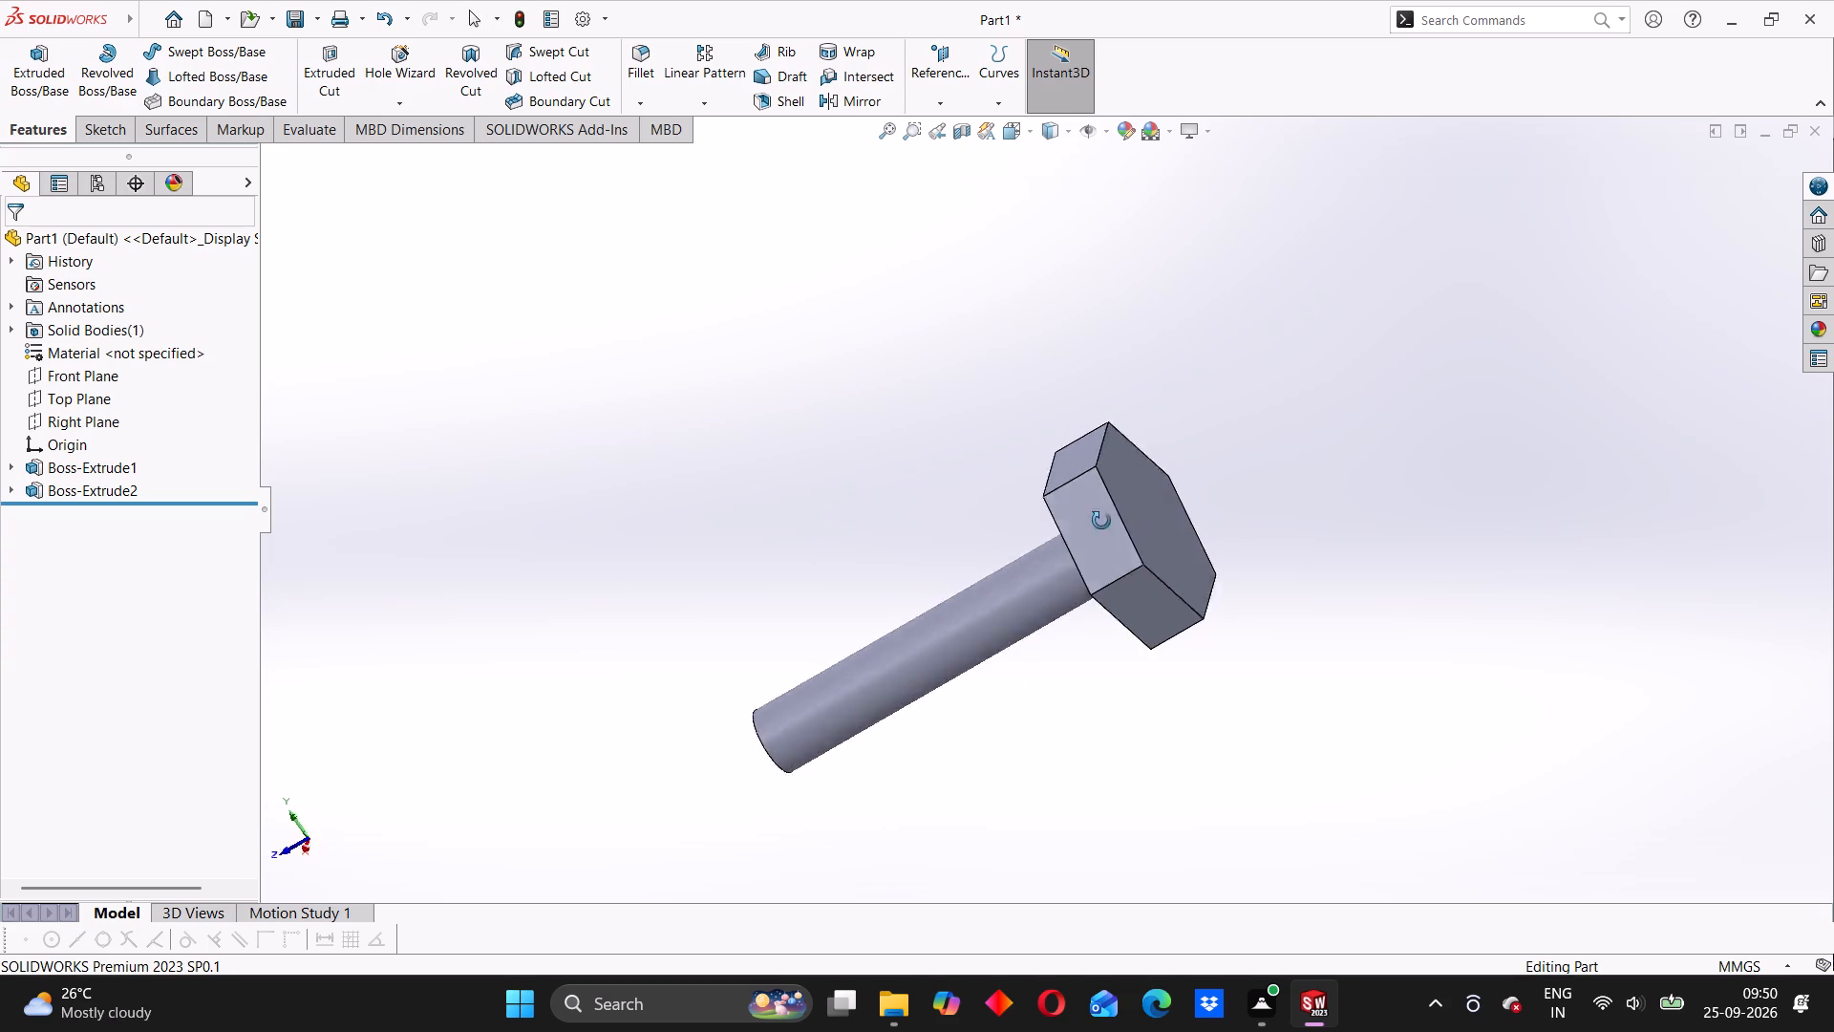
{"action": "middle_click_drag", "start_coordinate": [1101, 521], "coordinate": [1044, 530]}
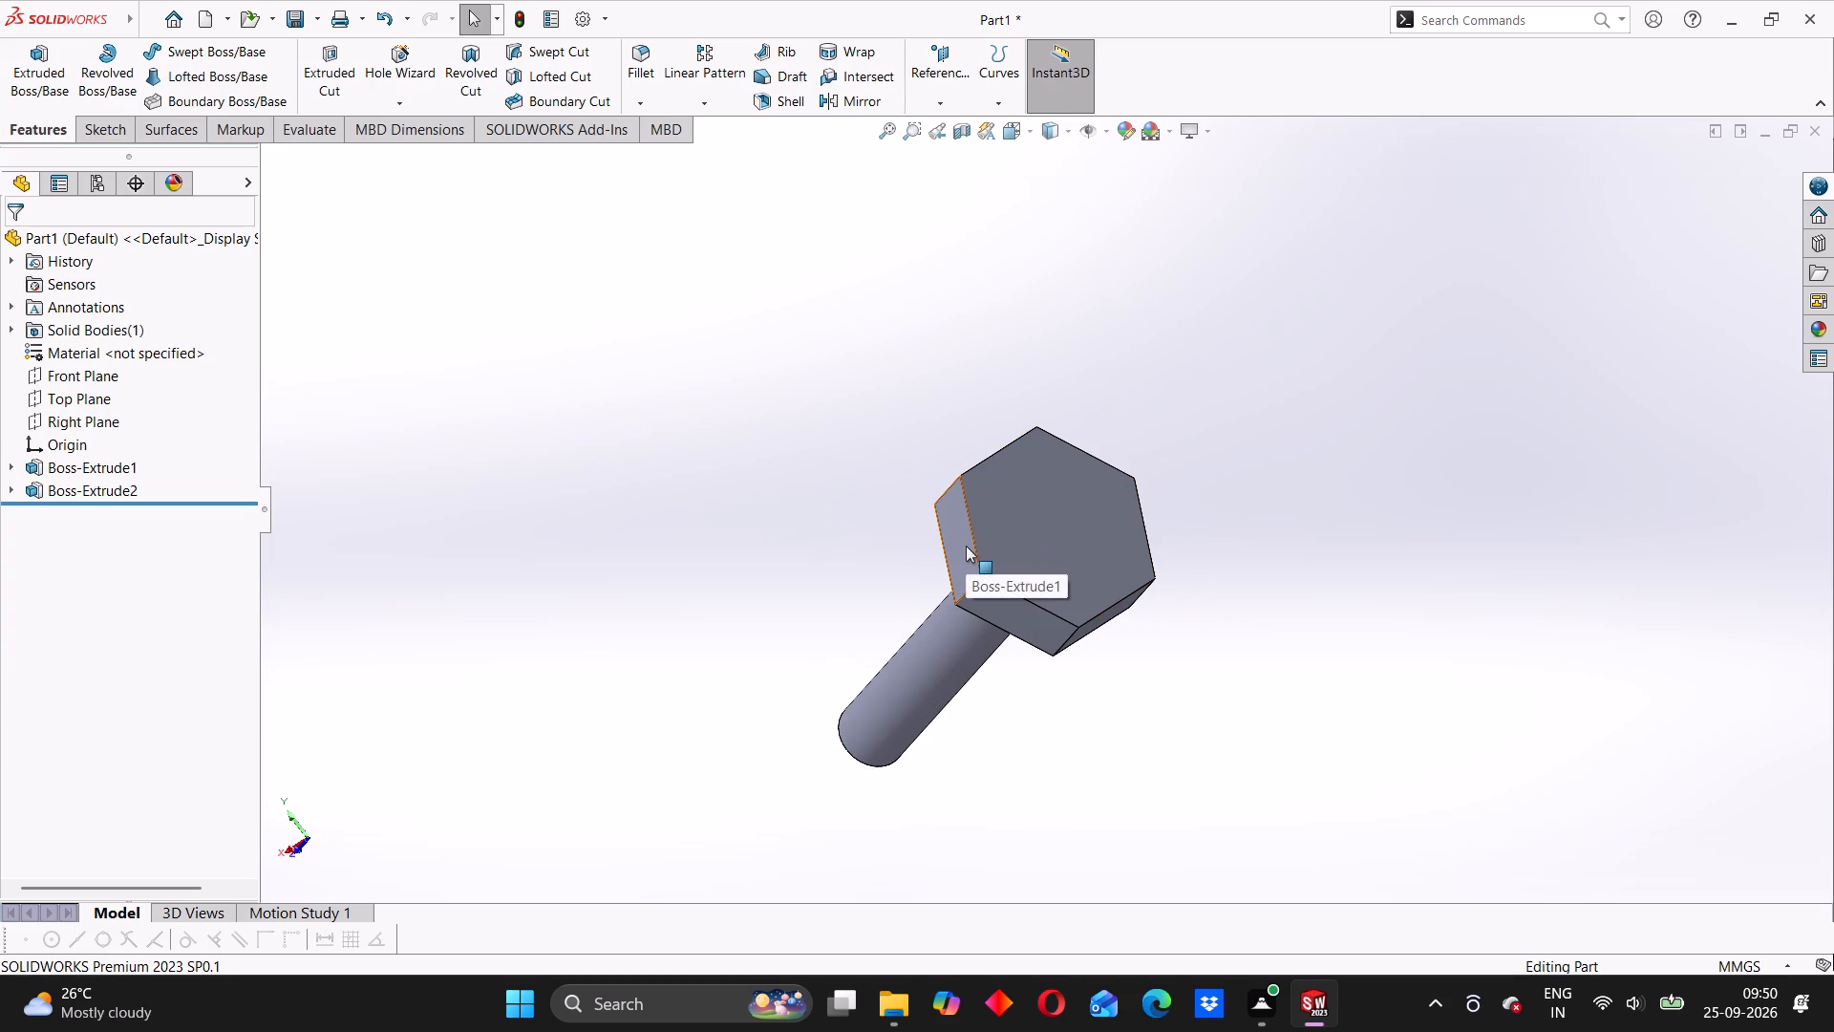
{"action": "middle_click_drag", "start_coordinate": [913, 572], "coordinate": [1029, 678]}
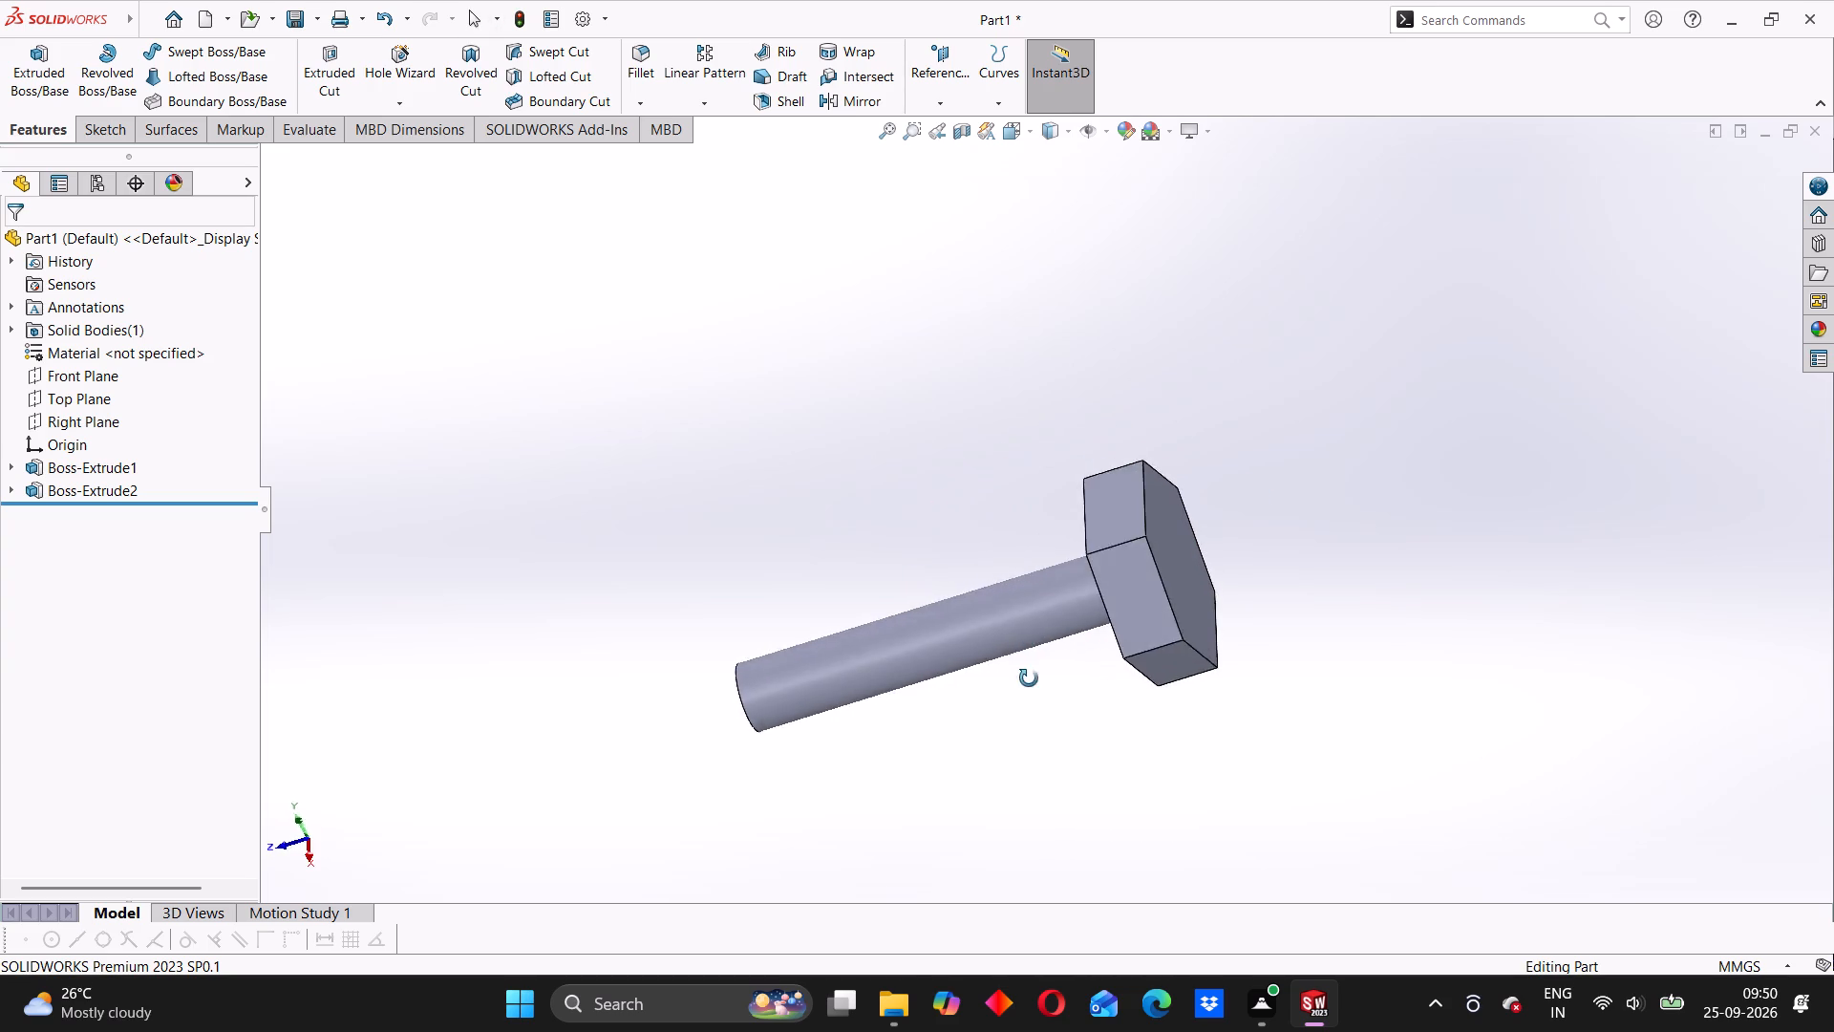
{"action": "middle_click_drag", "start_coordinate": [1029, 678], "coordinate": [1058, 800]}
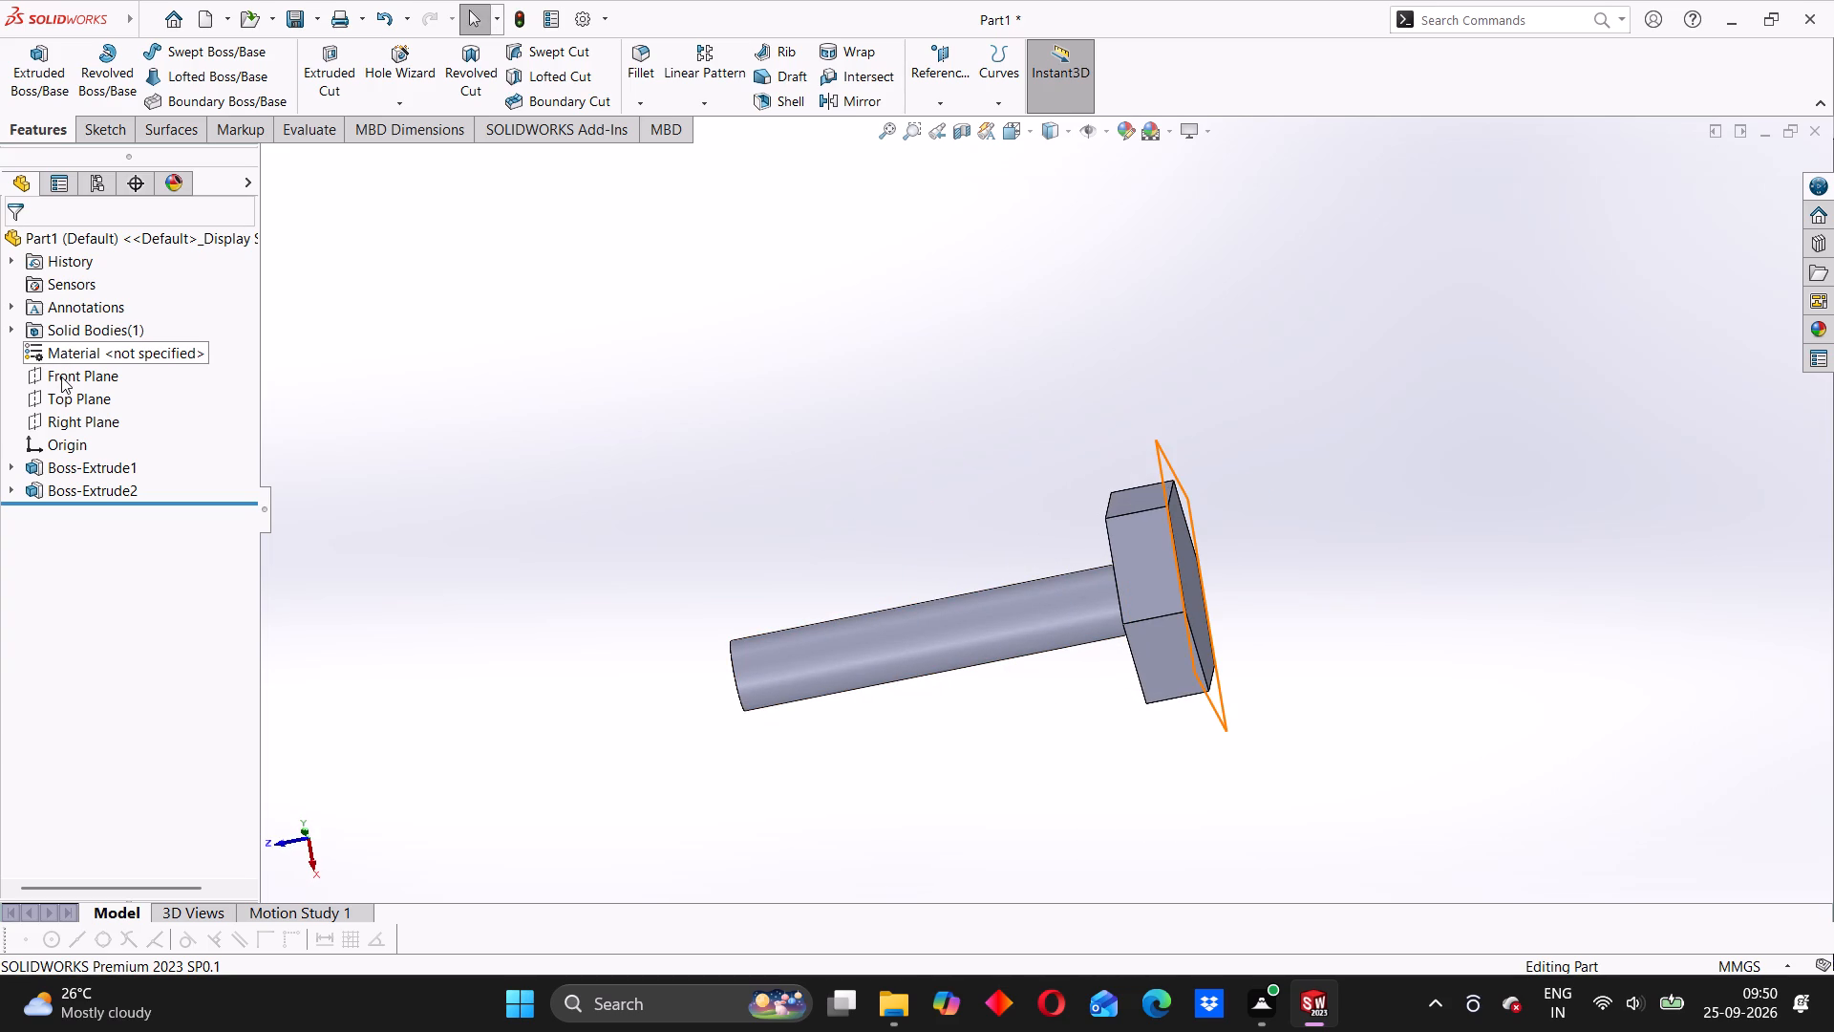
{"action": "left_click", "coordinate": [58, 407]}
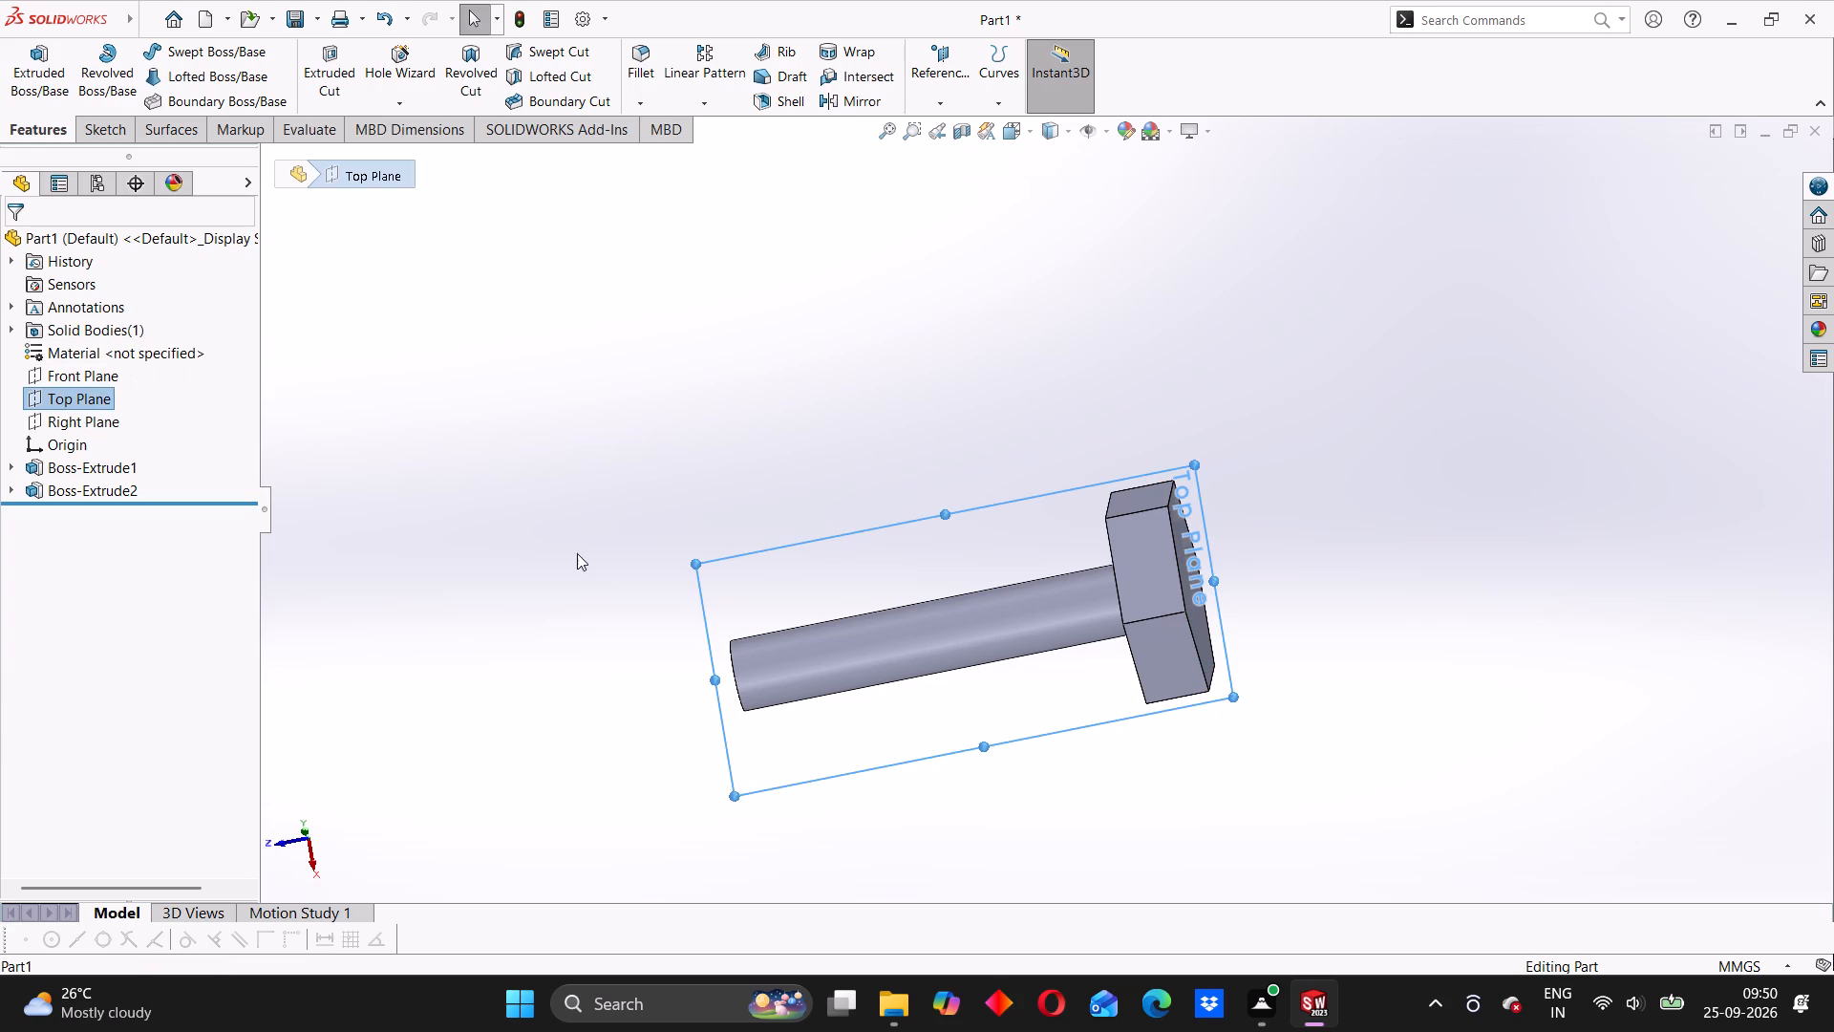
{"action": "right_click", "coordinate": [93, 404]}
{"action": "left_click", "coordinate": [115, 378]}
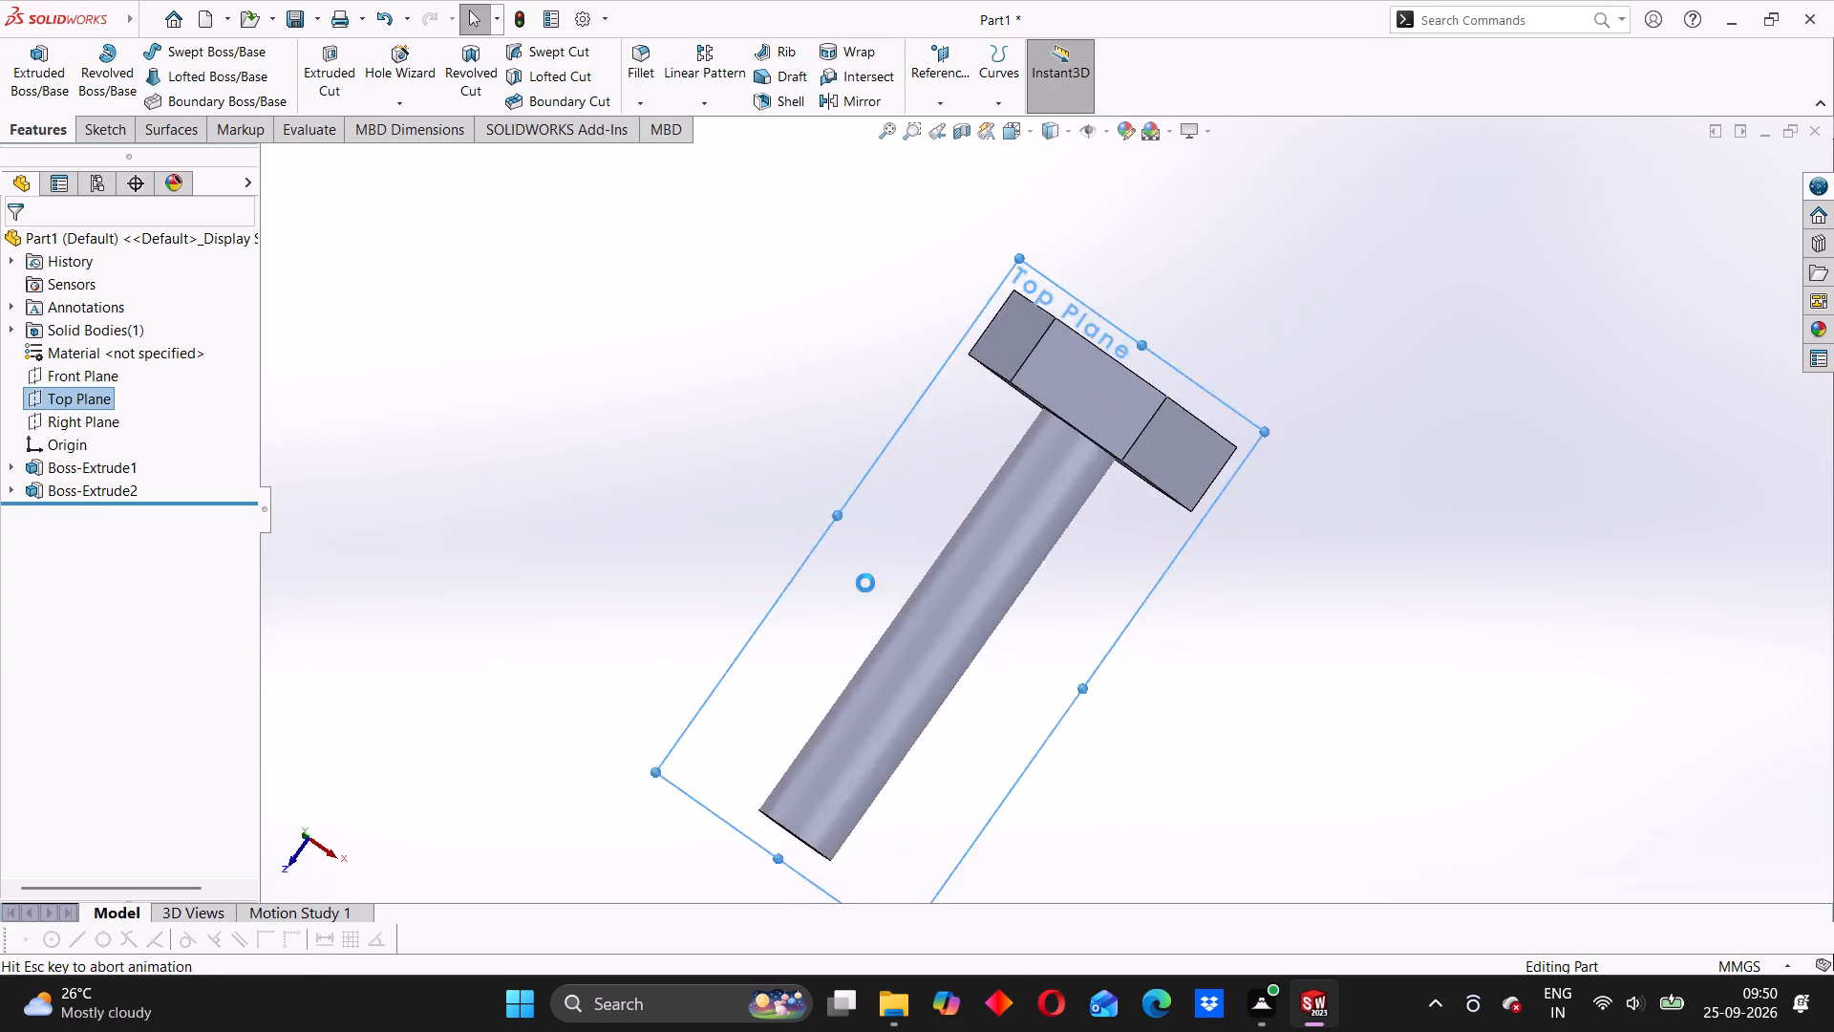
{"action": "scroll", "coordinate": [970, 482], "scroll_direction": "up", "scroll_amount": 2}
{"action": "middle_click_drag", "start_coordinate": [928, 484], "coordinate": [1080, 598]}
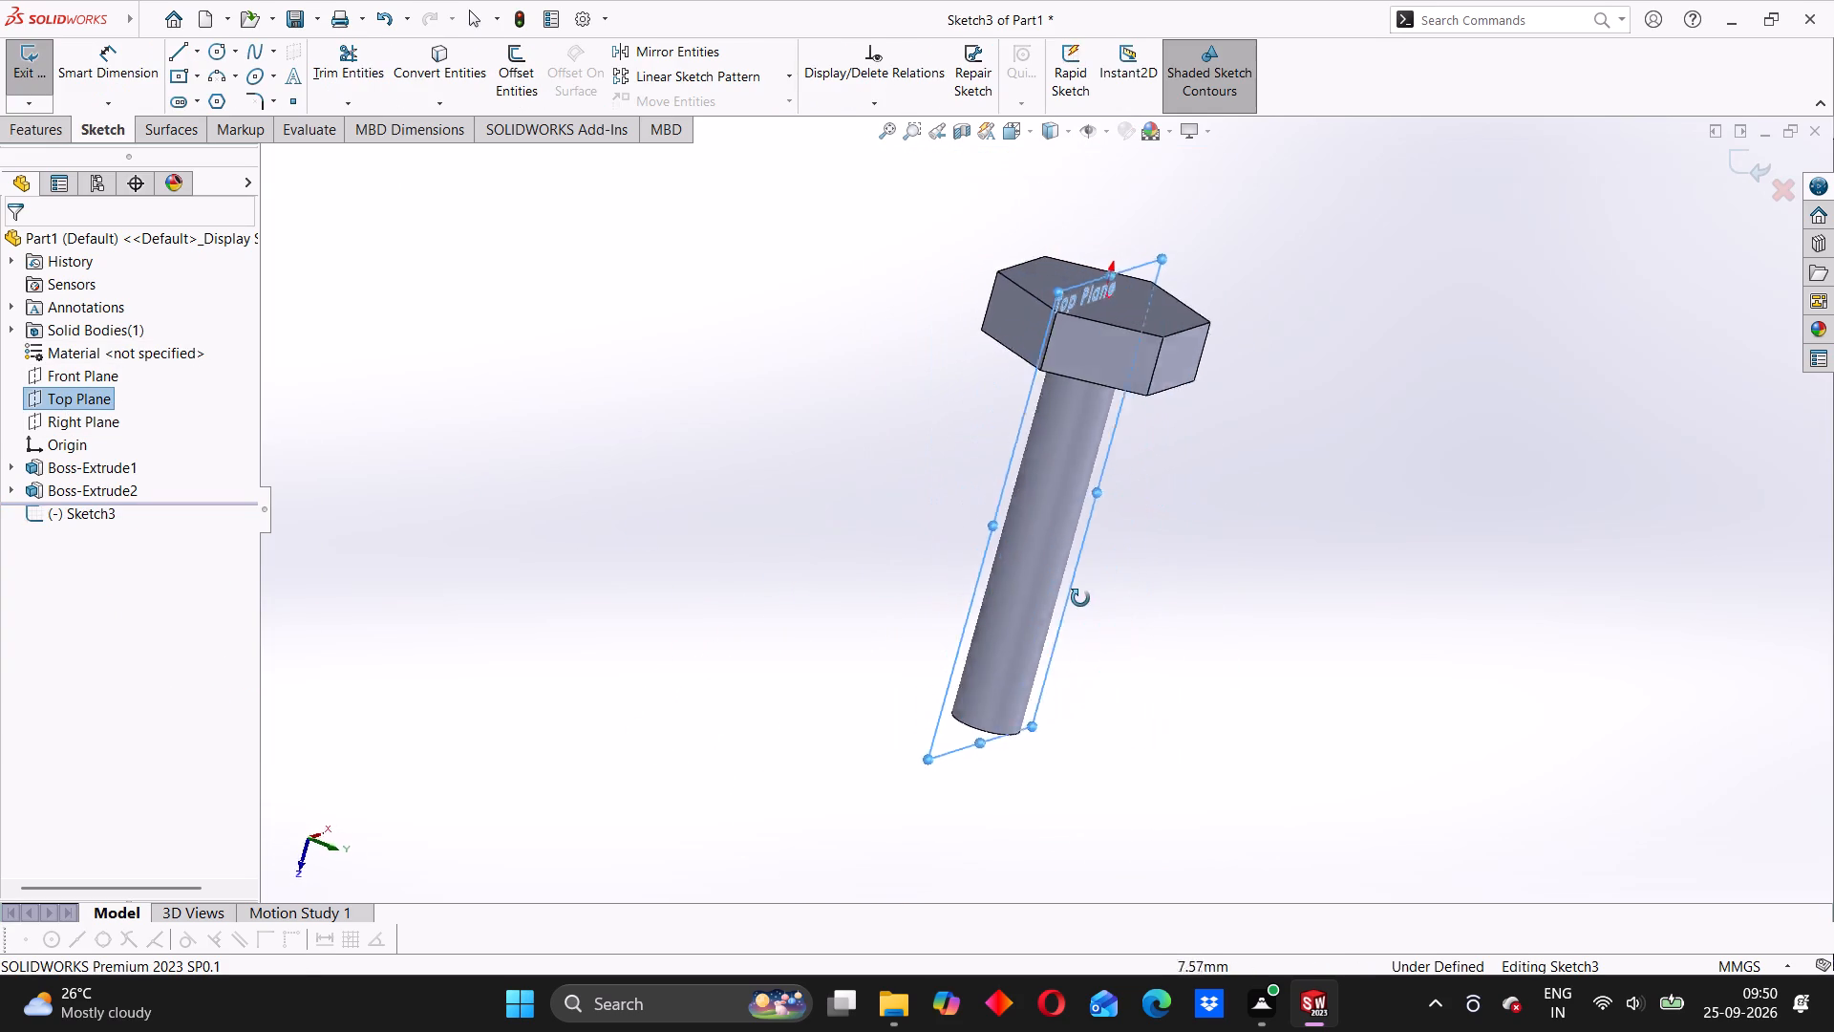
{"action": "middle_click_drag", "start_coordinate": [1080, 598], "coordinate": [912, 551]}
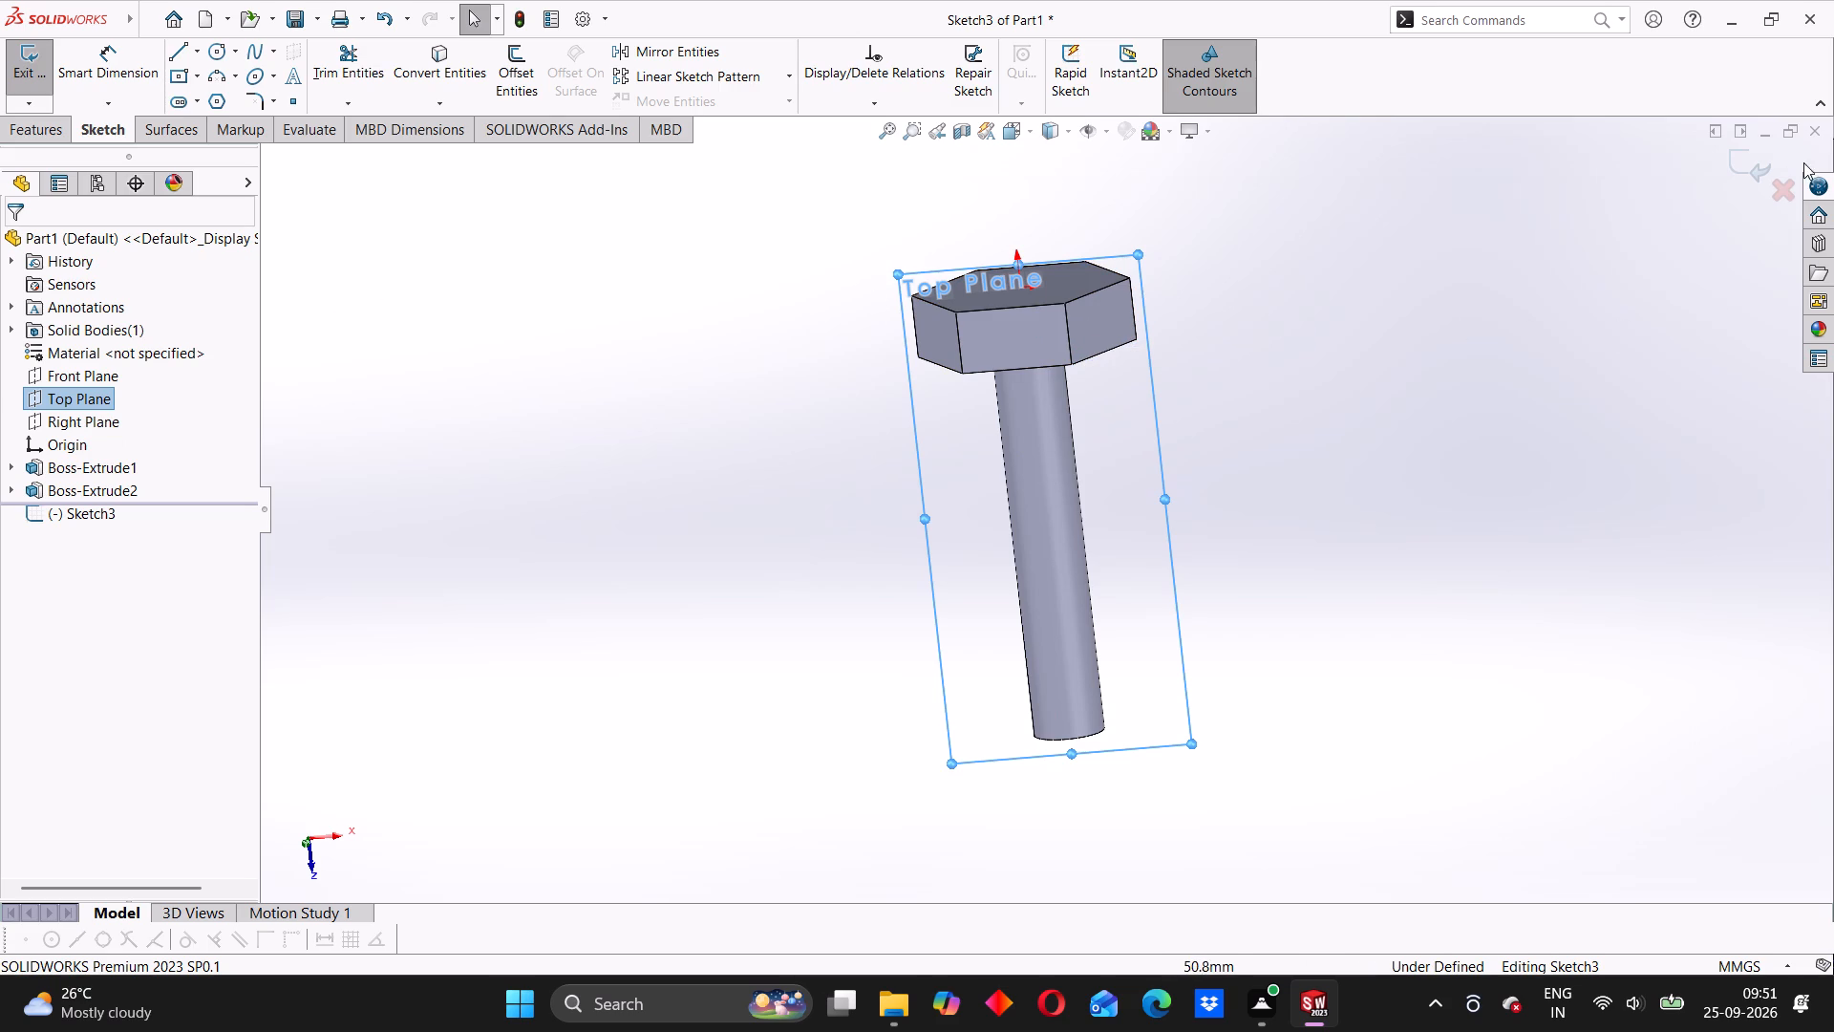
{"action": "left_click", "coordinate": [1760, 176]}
Open a sketch on the Right Plane and draw a horizontal centerline through the bolt head, from its shank-side face to the origin.
{"action": "left_click", "coordinate": [65, 425]}
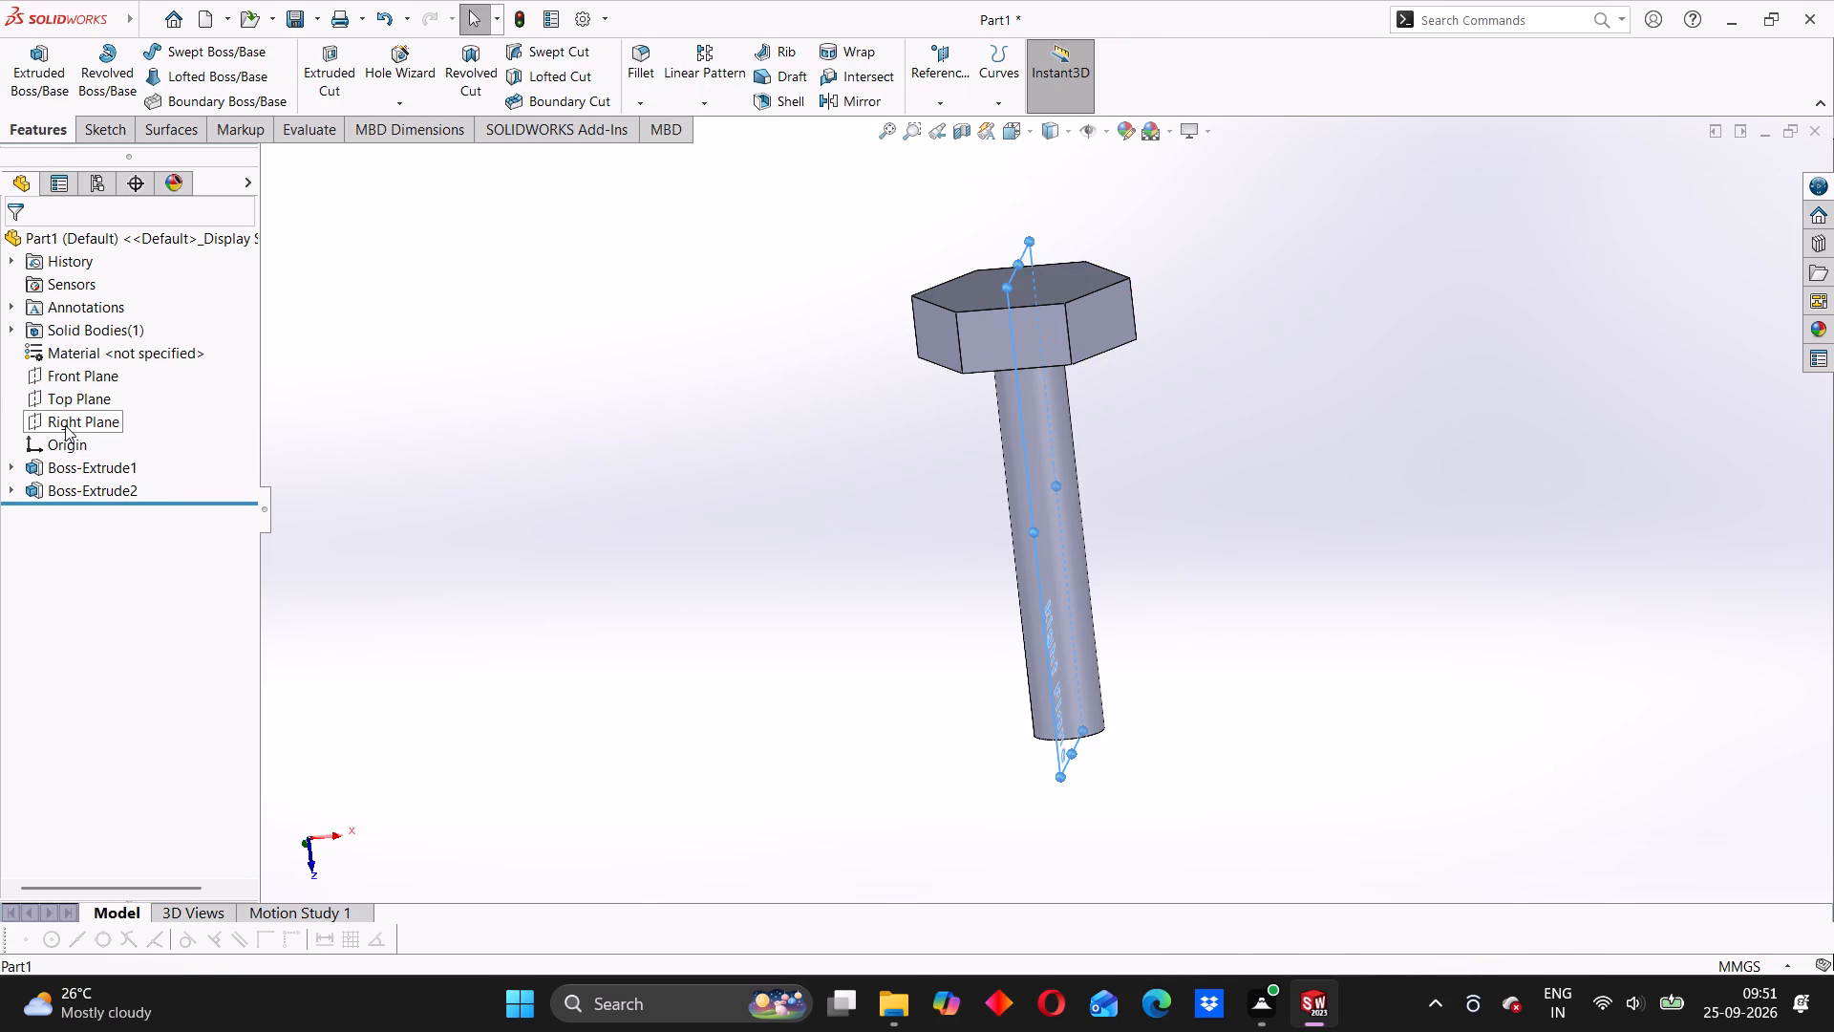
{"action": "left_click", "coordinate": [80, 398]}
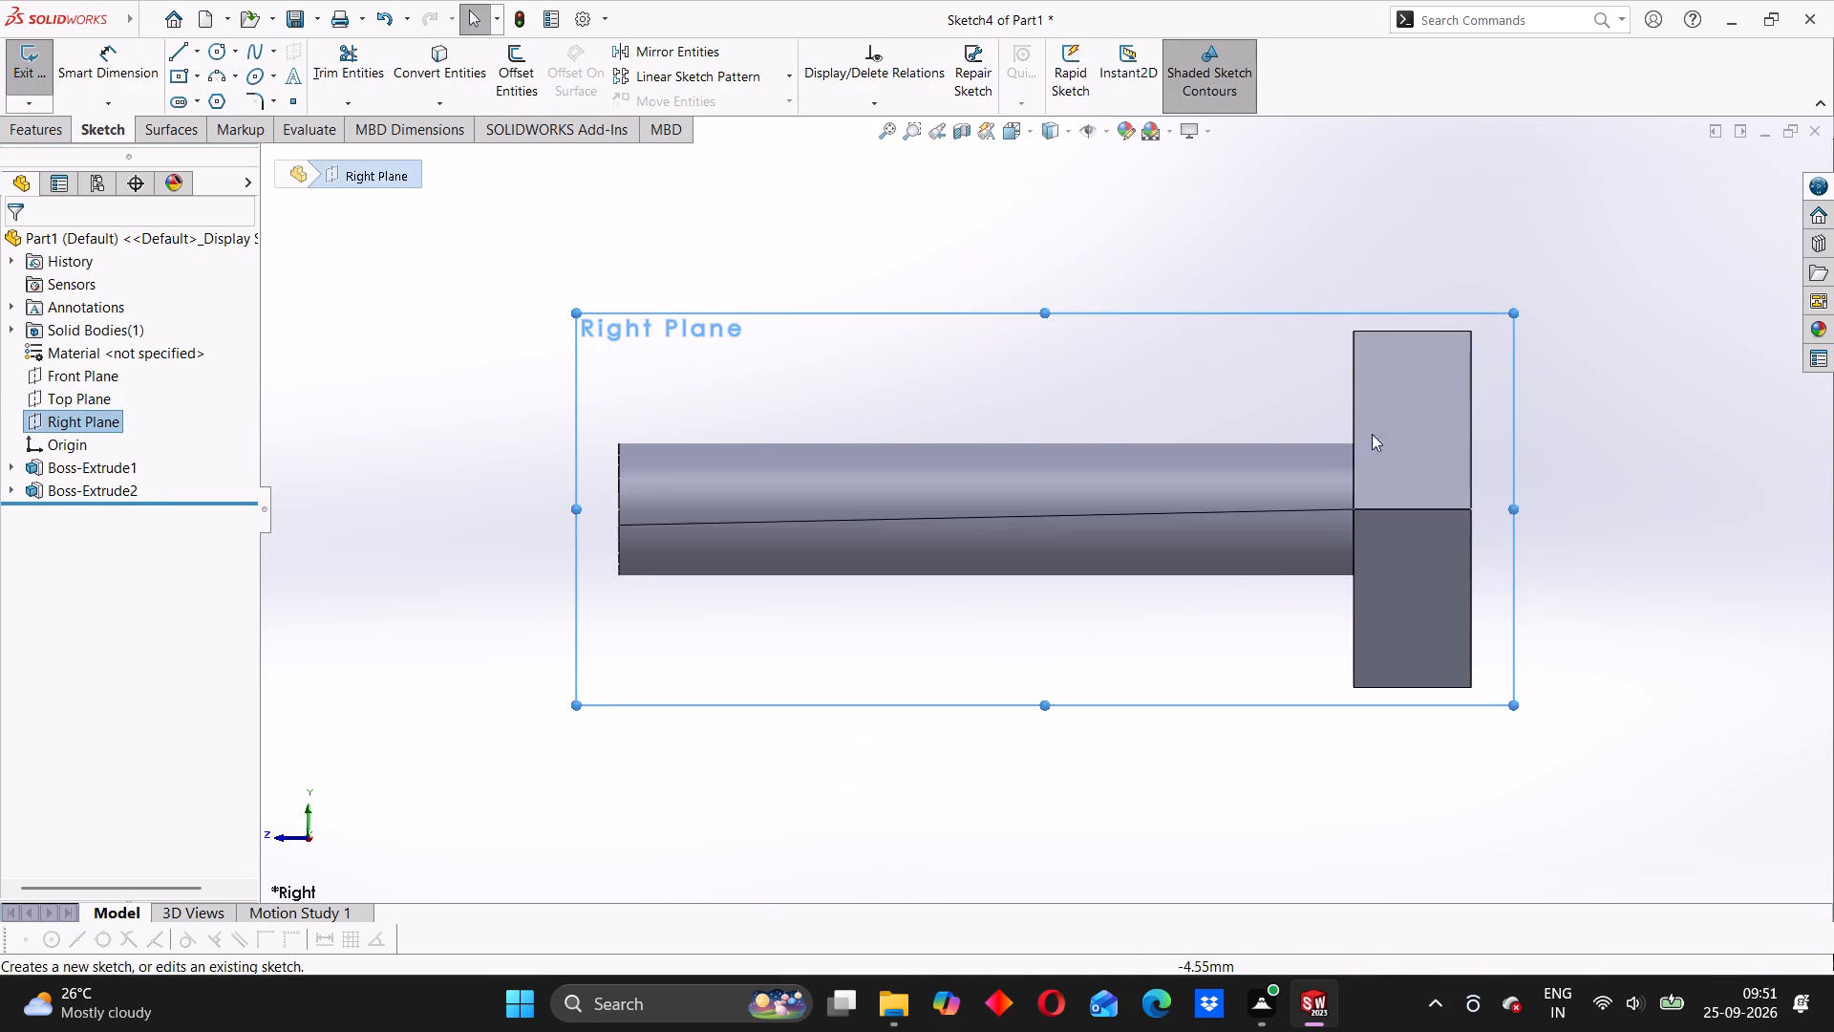
{"action": "scroll", "coordinate": [1489, 438], "scroll_direction": "up", "scroll_amount": 3}
{"action": "scroll", "coordinate": [1425, 485], "scroll_direction": "down", "scroll_amount": 3}
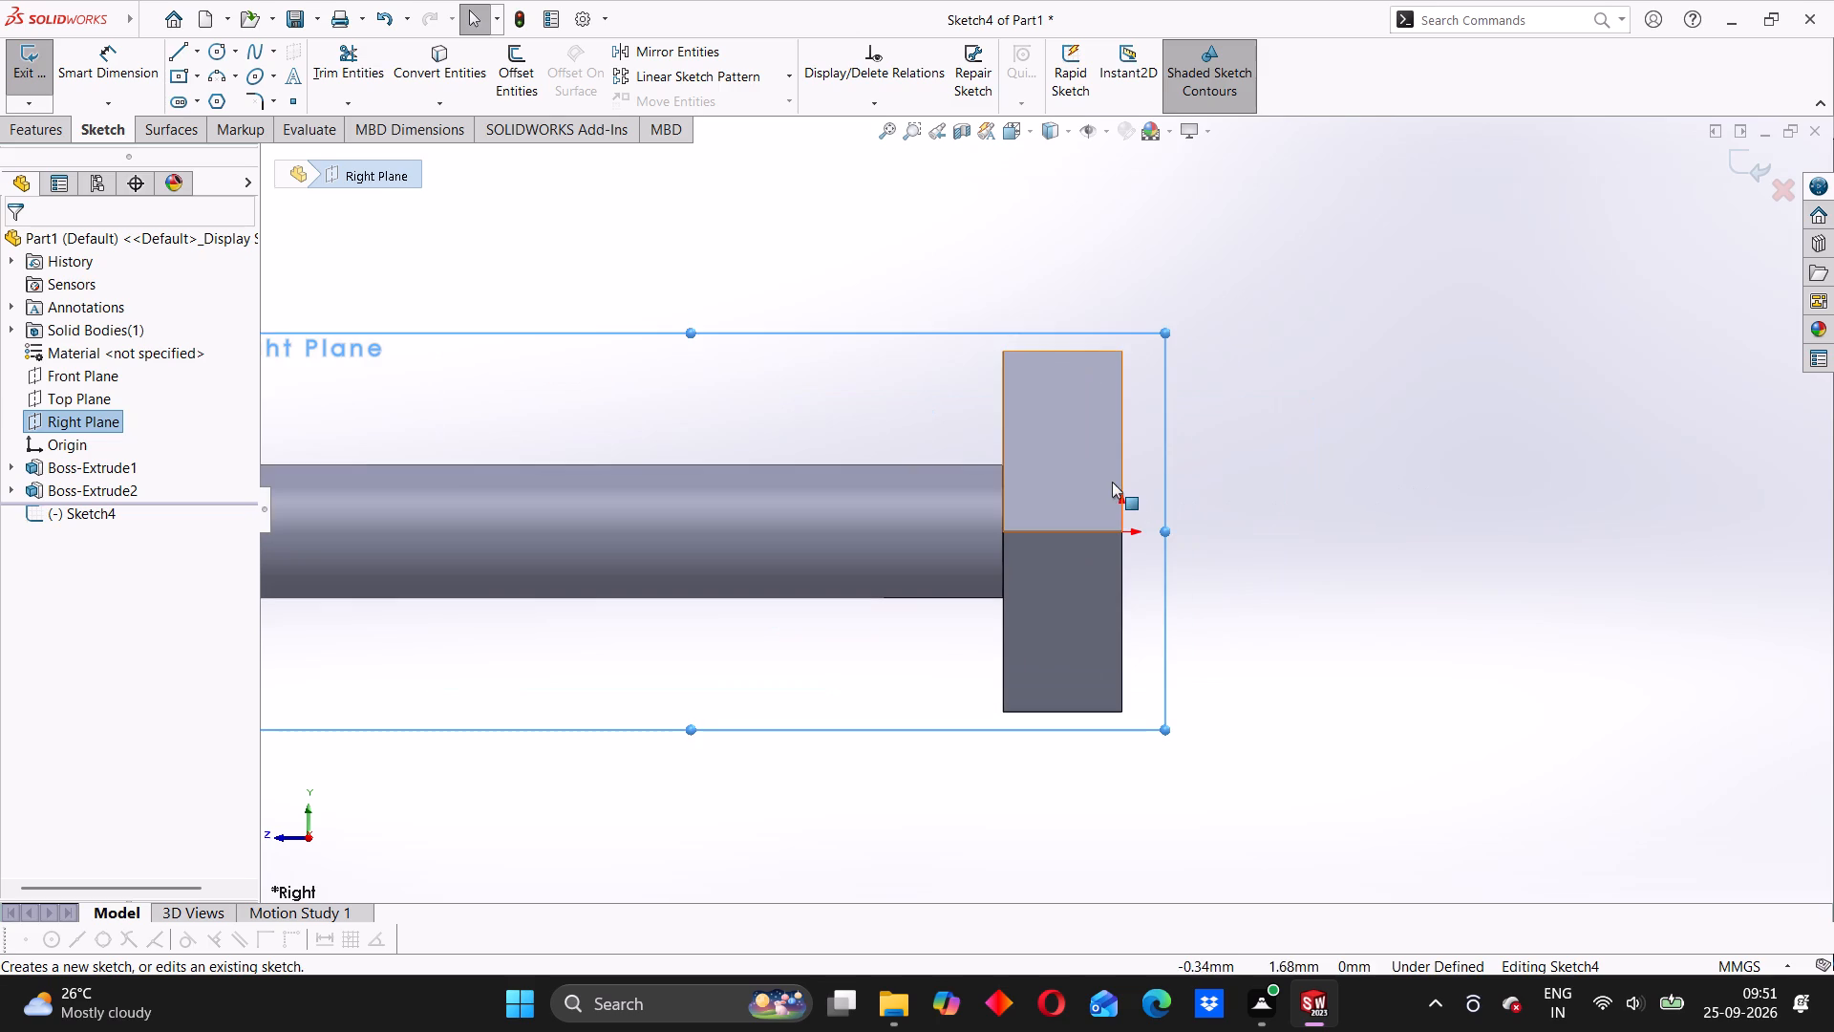
{"action": "left_click", "coordinate": [203, 59]}
{"action": "left_click", "coordinate": [206, 97]}
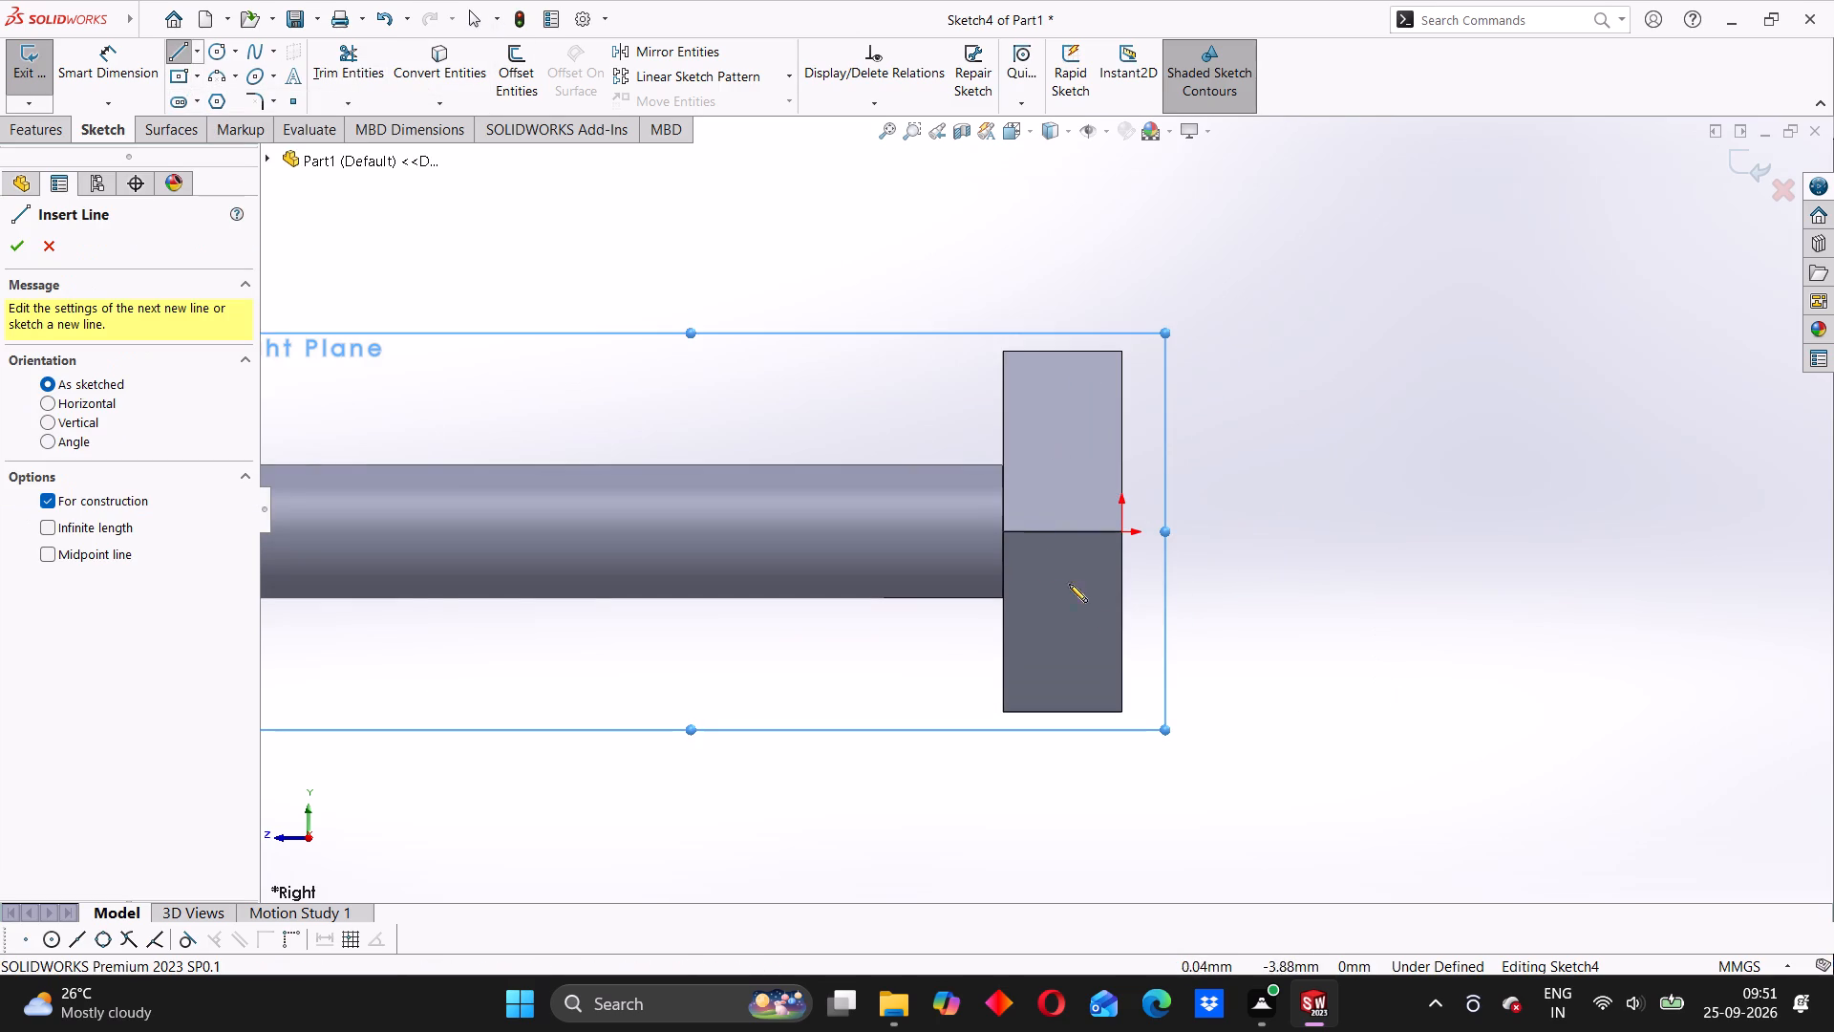
{"action": "left_click", "coordinate": [1001, 532]}
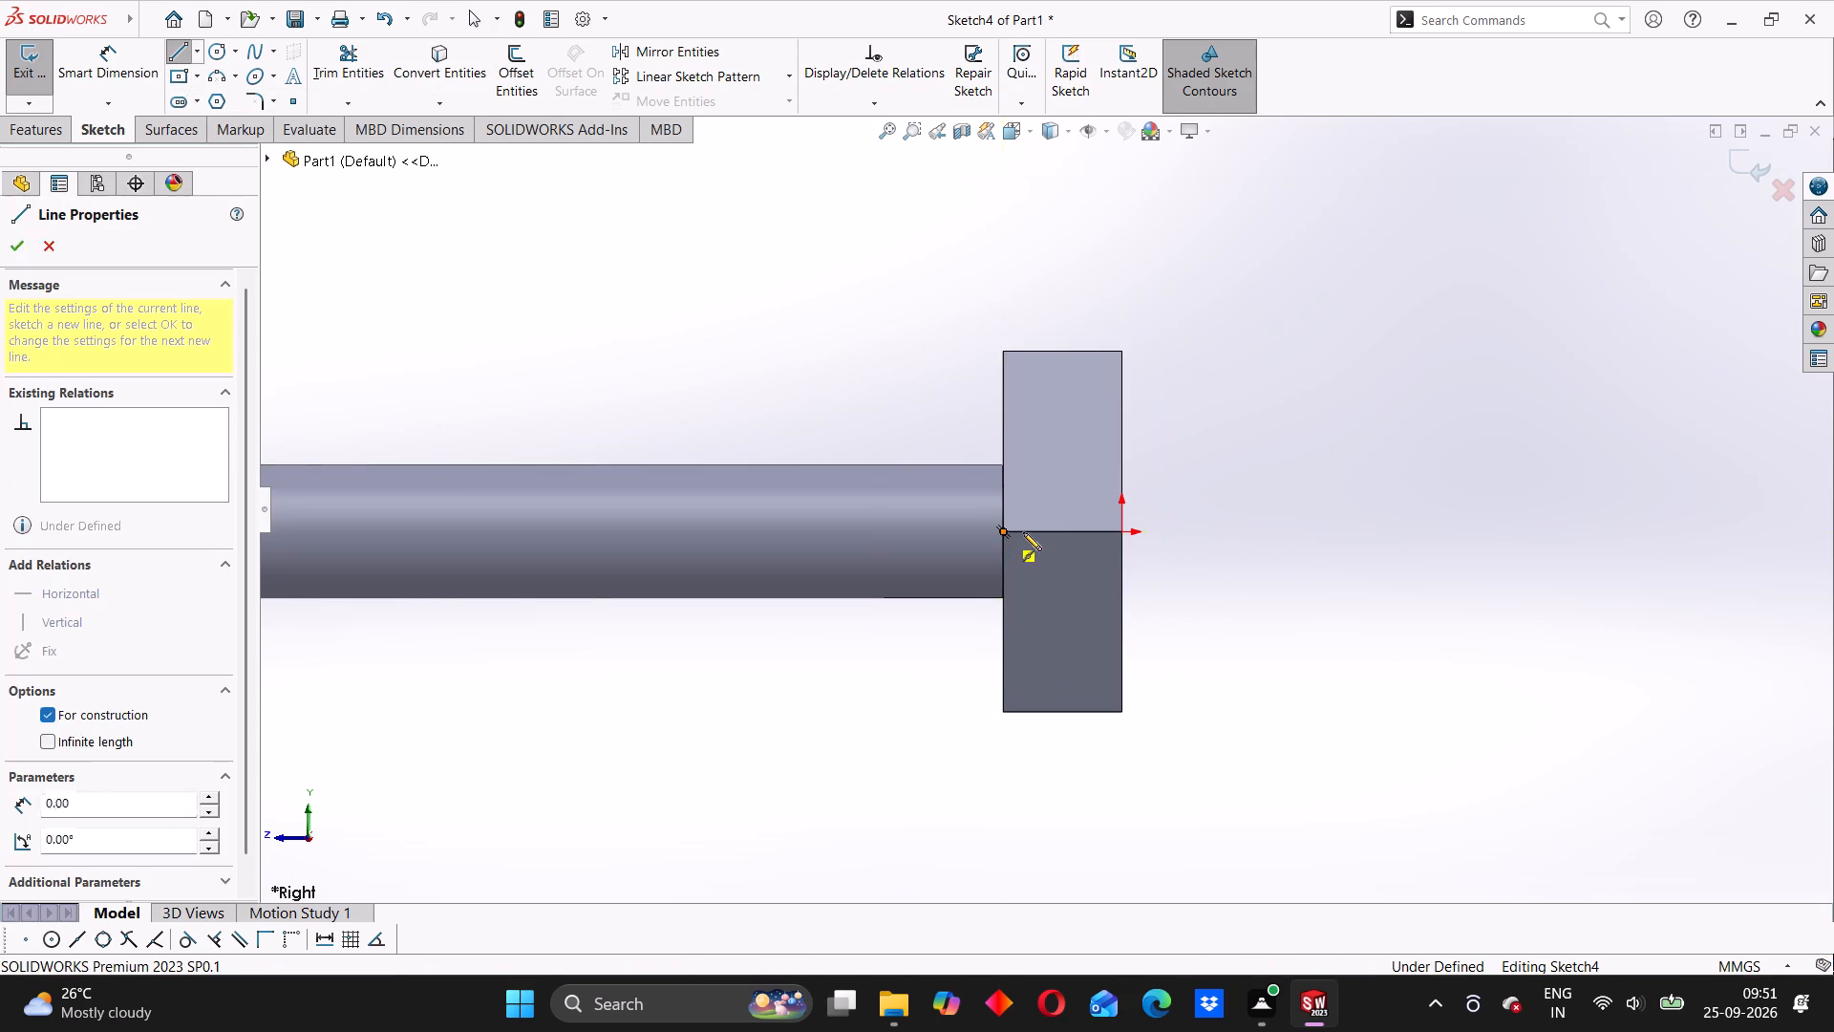
{"action": "left_click", "coordinate": [1121, 531]}
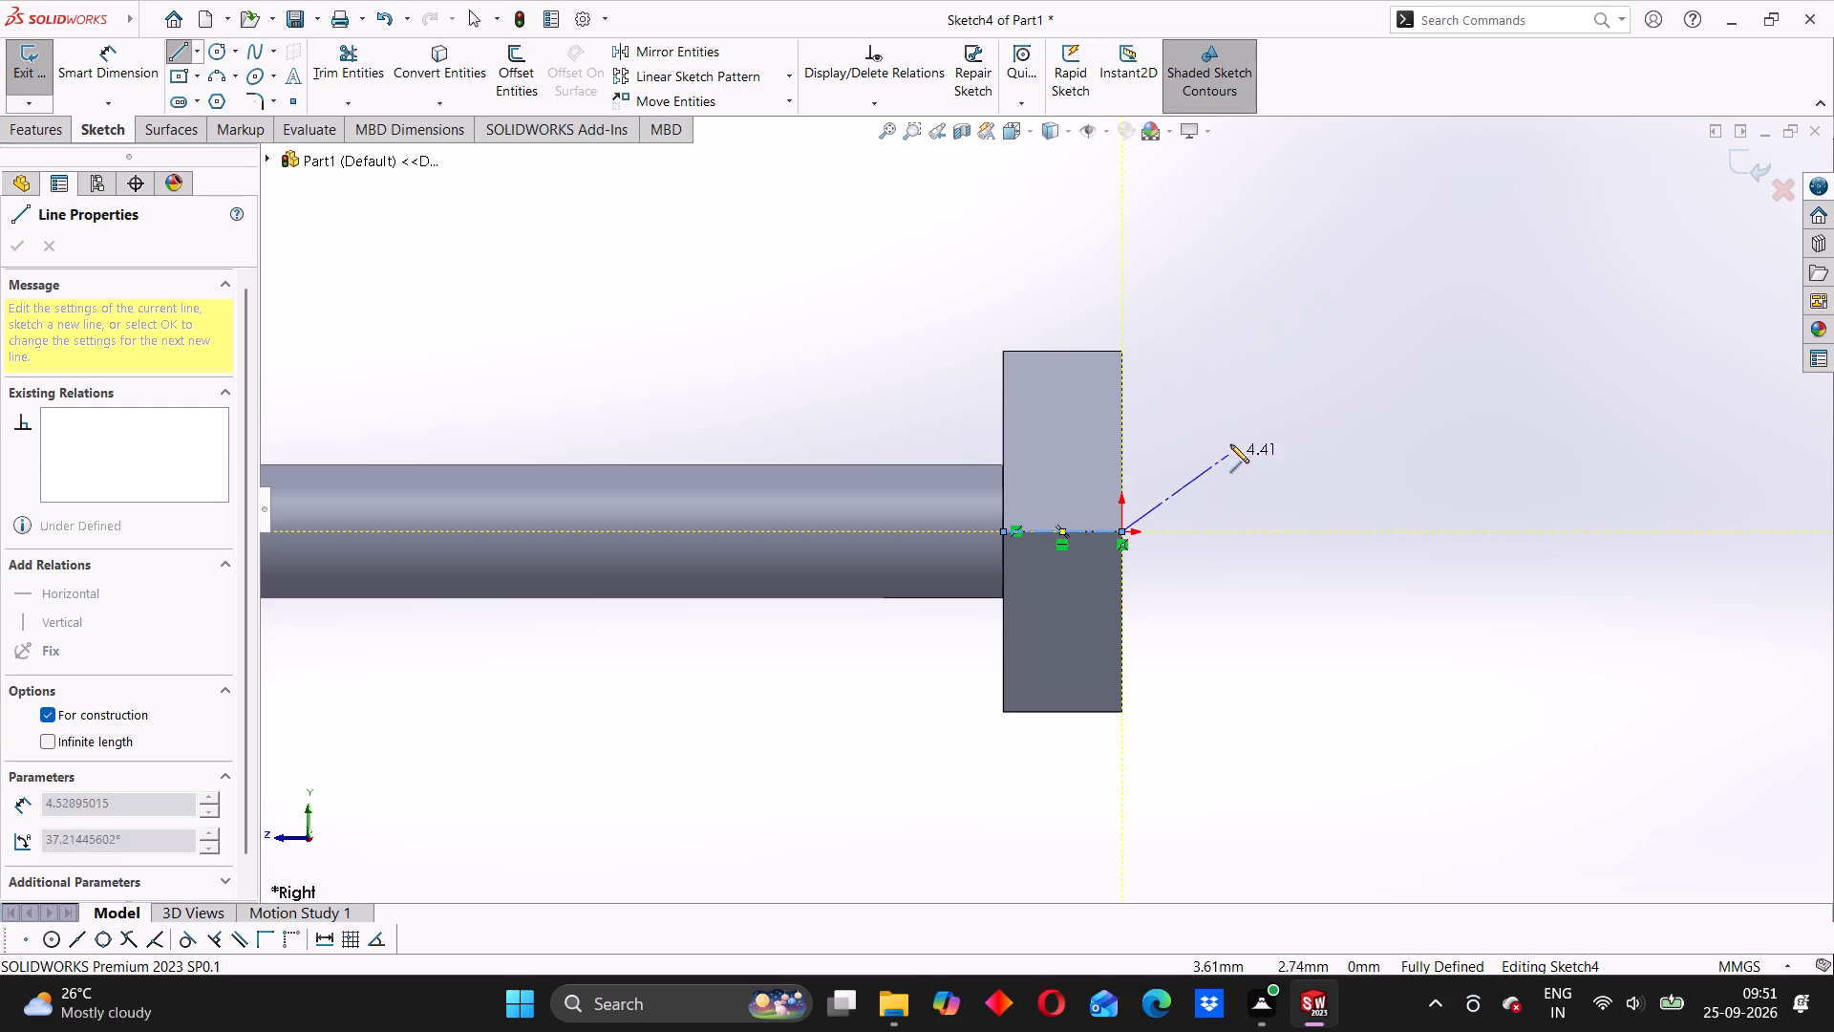
{"action": "right_click", "coordinate": [1227, 406]}
{"action": "left_click", "coordinate": [1245, 421]}
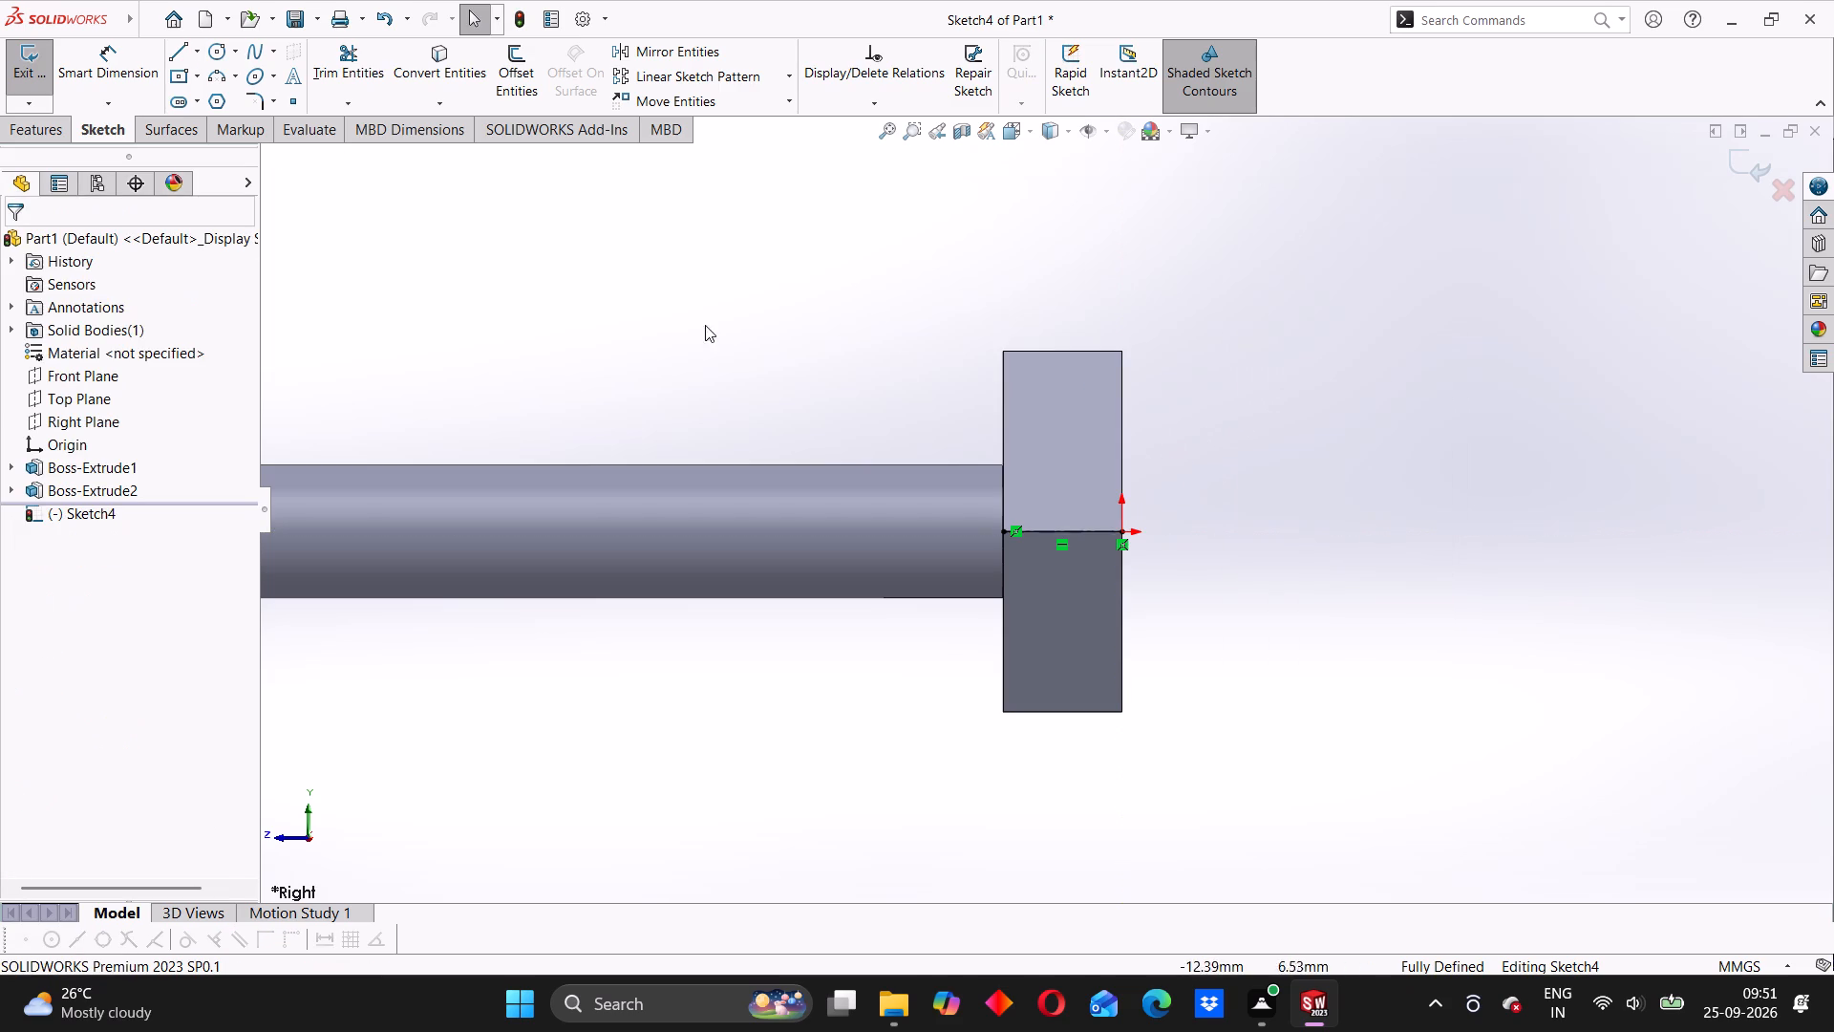
Draw a three-point arc of about 0.99 mm radius across the head's upper outer corner, from the end face to the upper edge.
{"action": "left_click", "coordinate": [214, 67]}
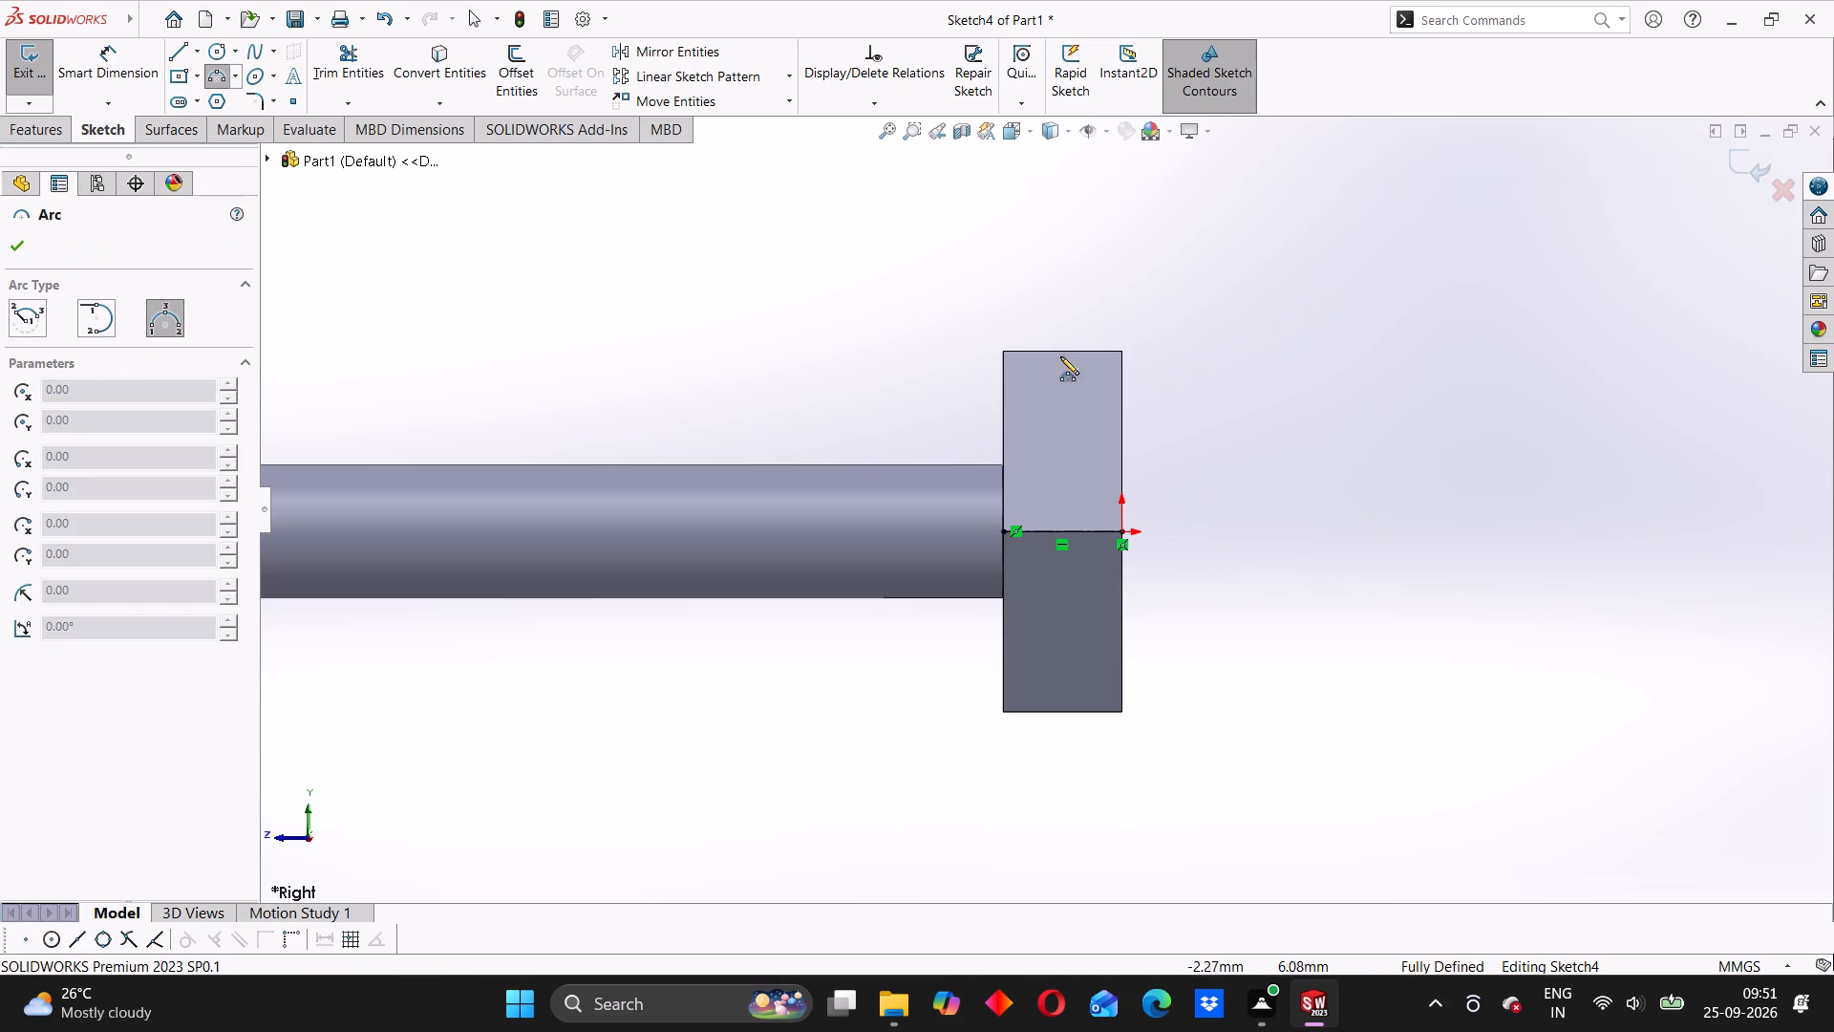
{"action": "left_click", "coordinate": [1121, 386]}
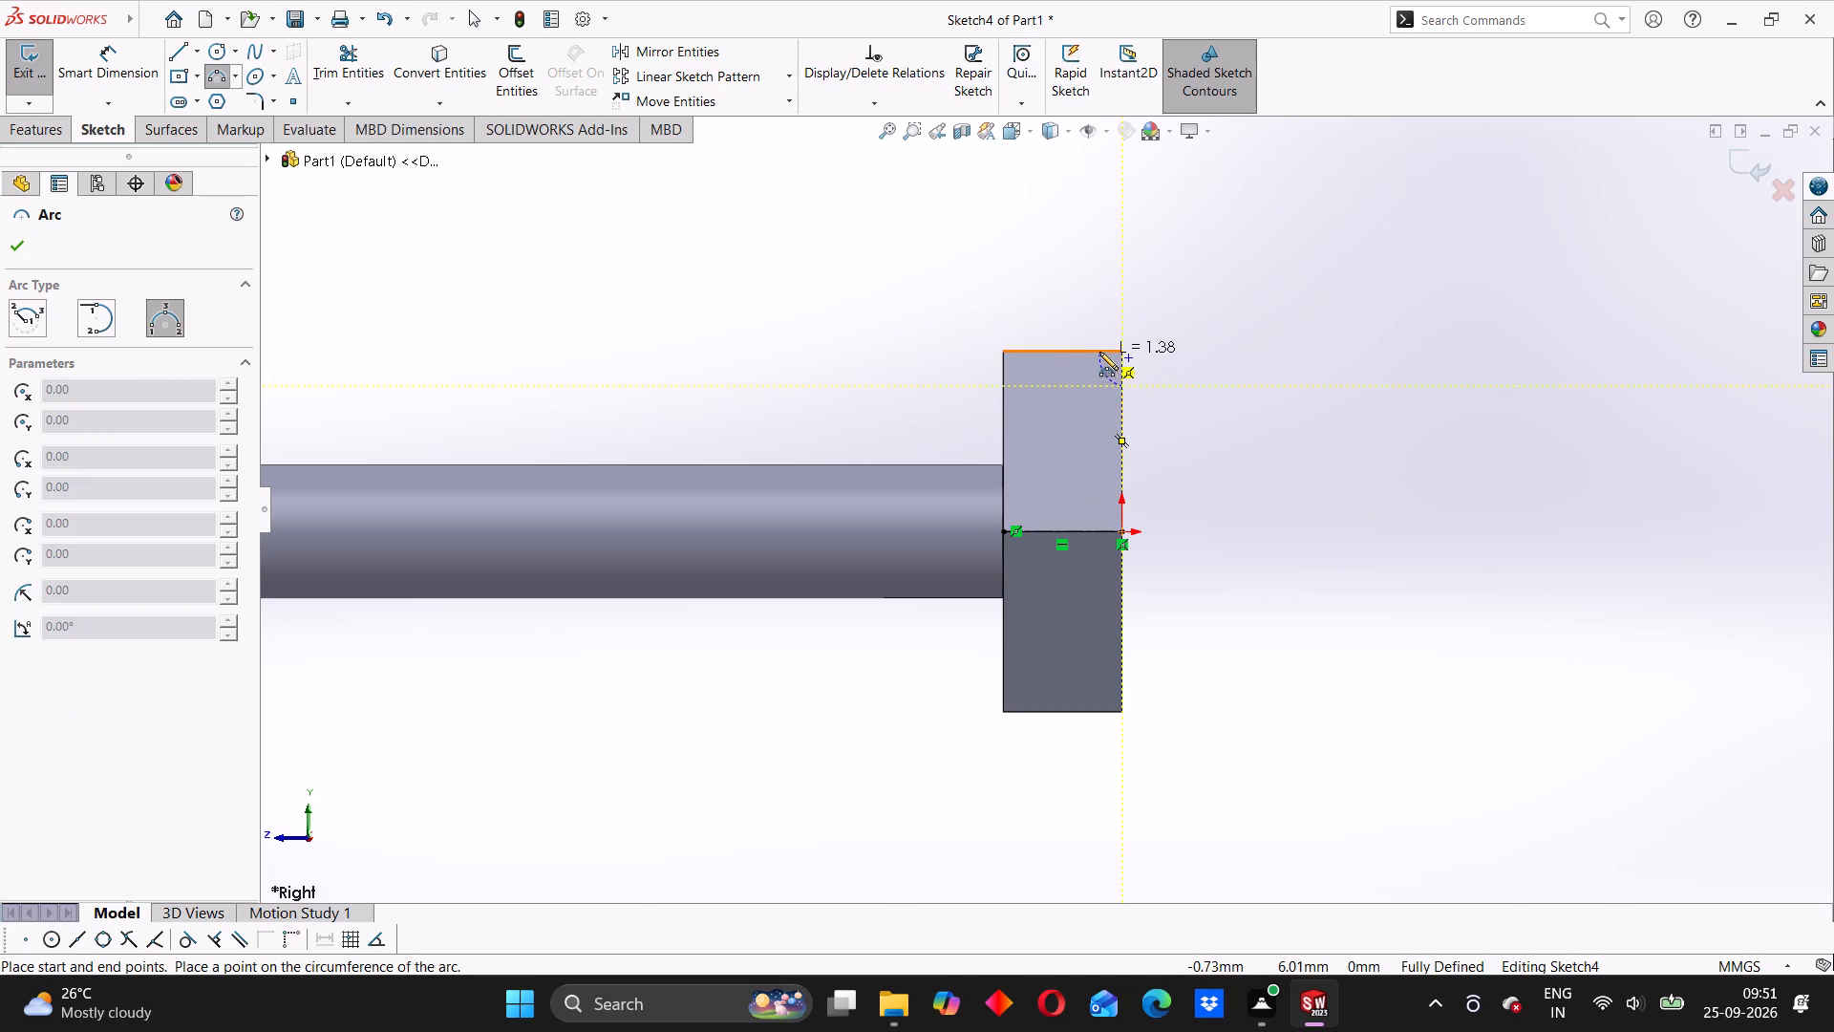
{"action": "left_click", "coordinate": [1099, 352]}
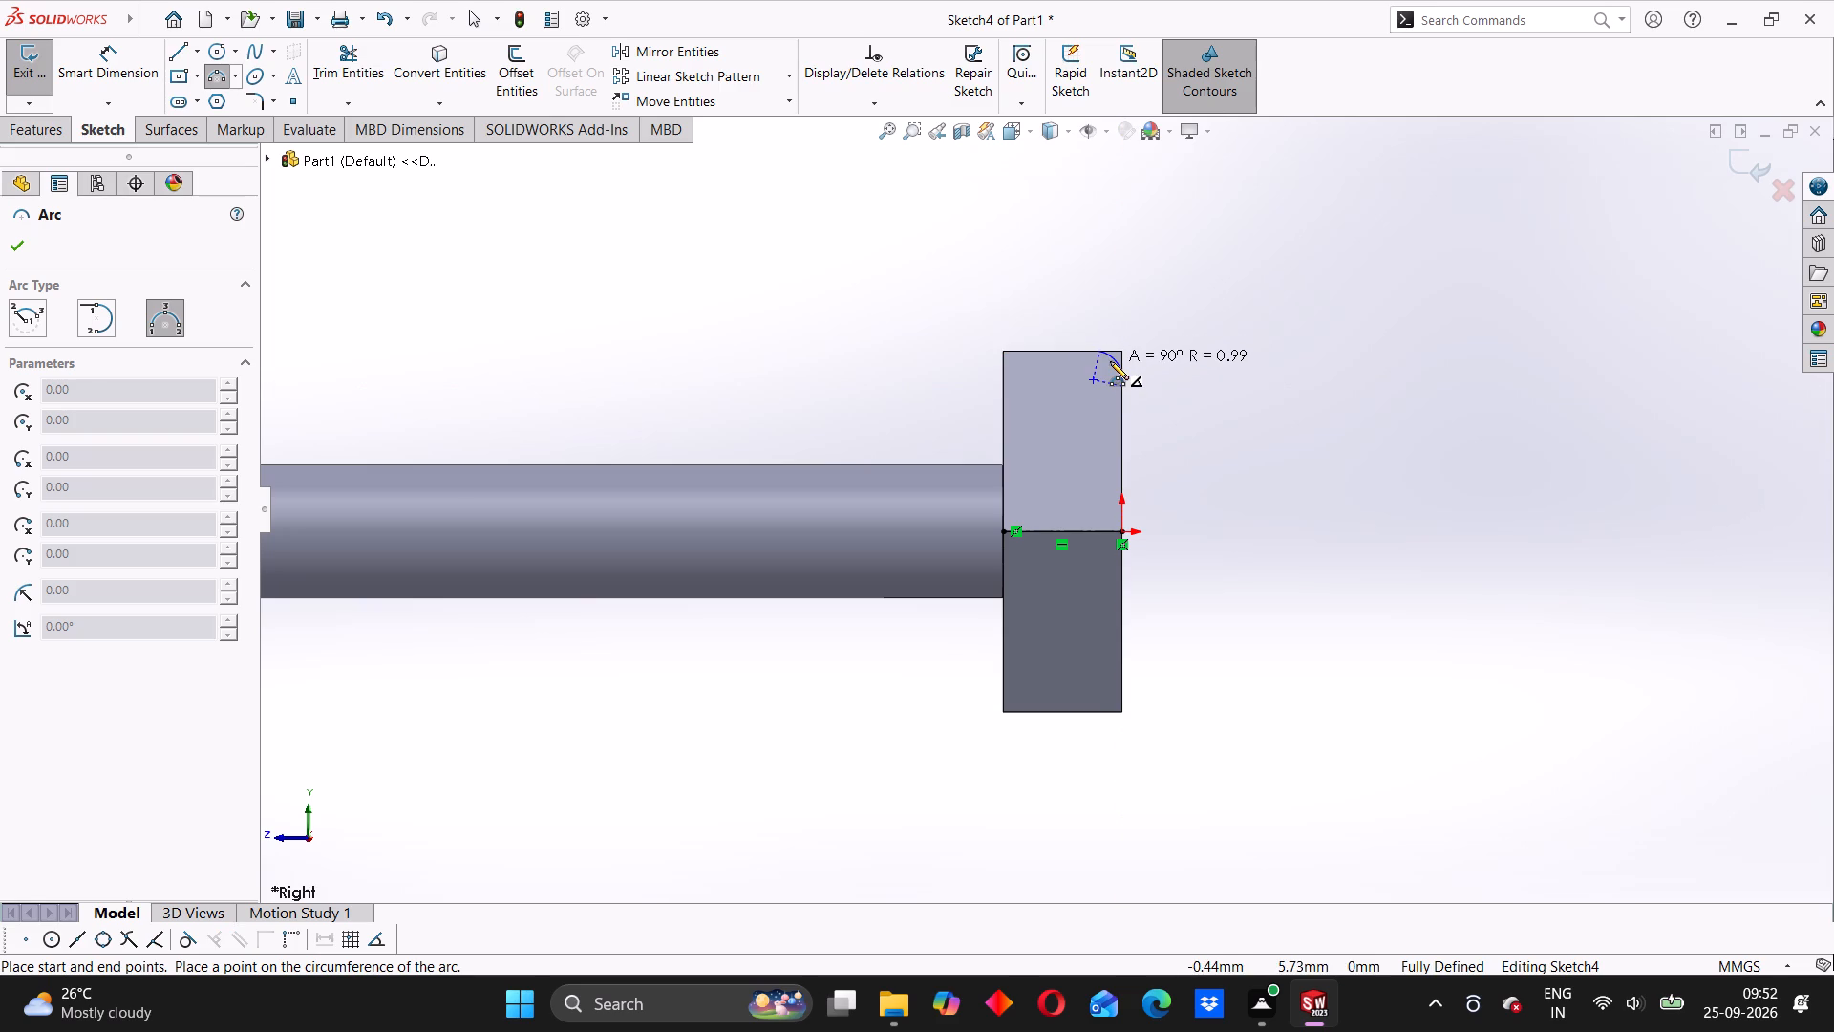
{"action": "left_click", "coordinate": [1110, 361]}
Dimension the corner arc's radius and set it to 0.58 mm.
{"action": "left_click", "coordinate": [120, 71]}
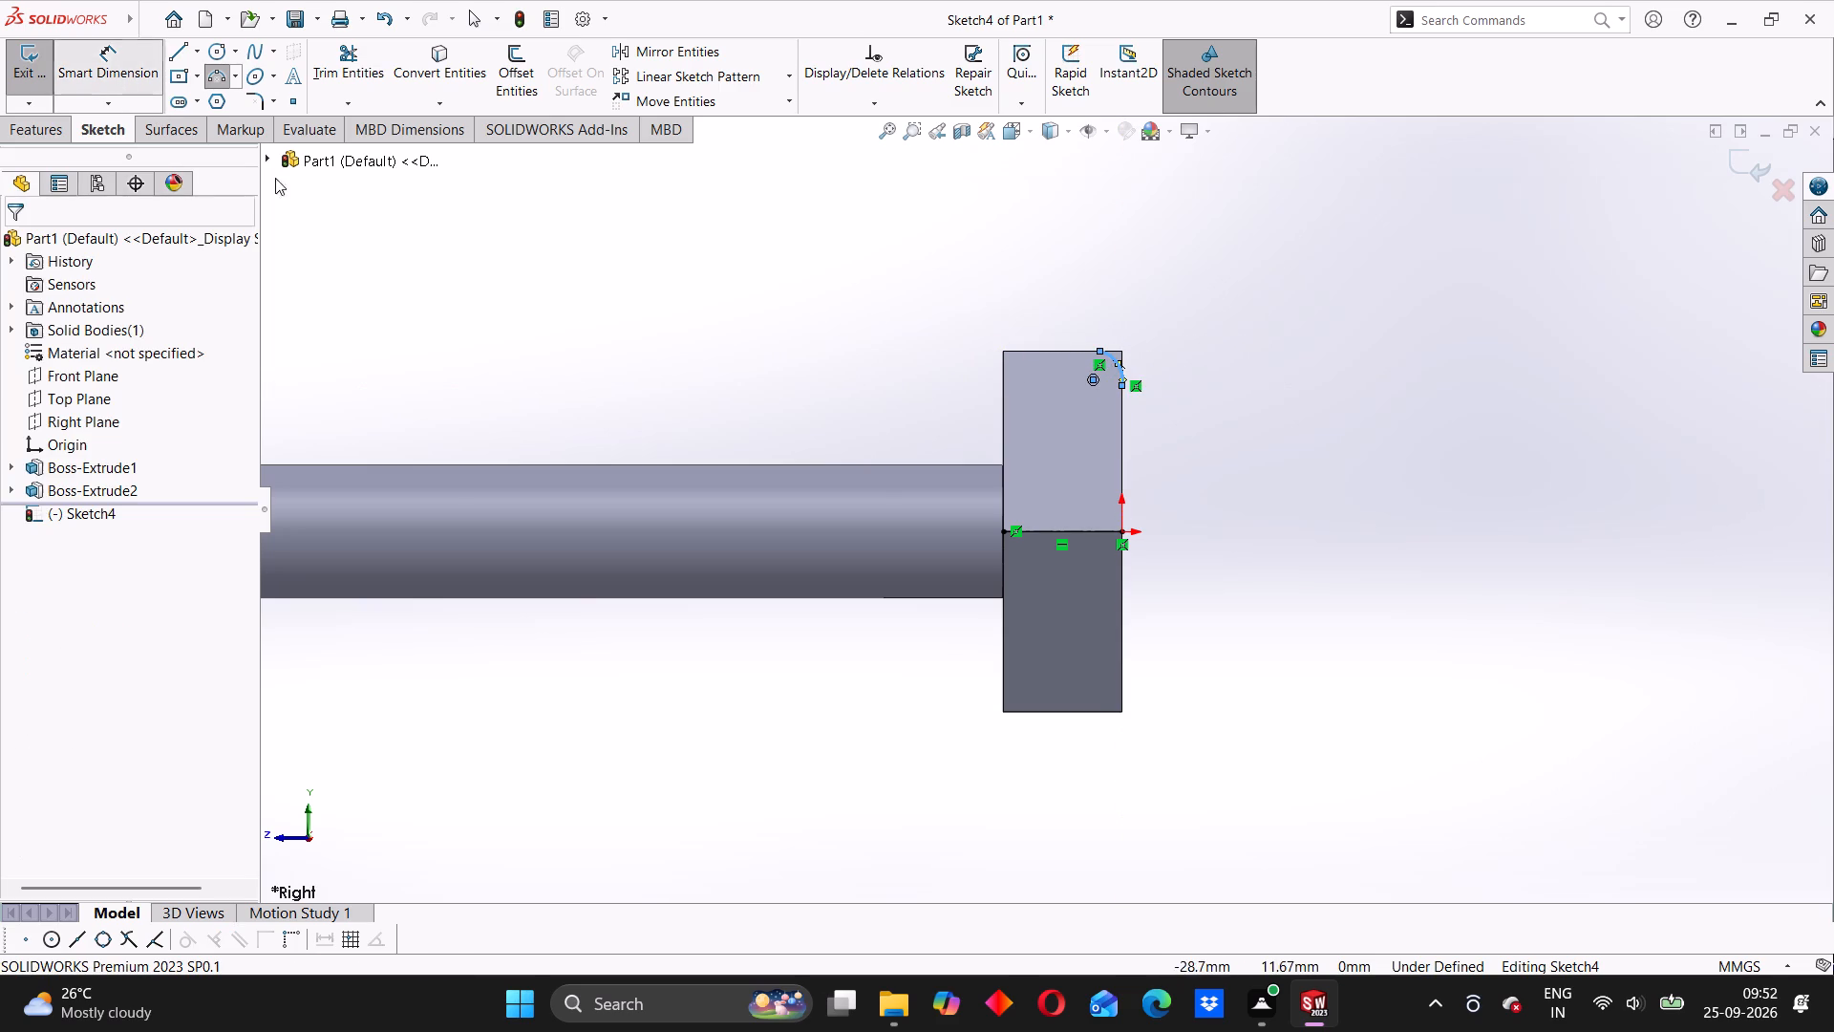
{"action": "scroll", "coordinate": [1112, 361], "scroll_direction": "down", "scroll_amount": 10}
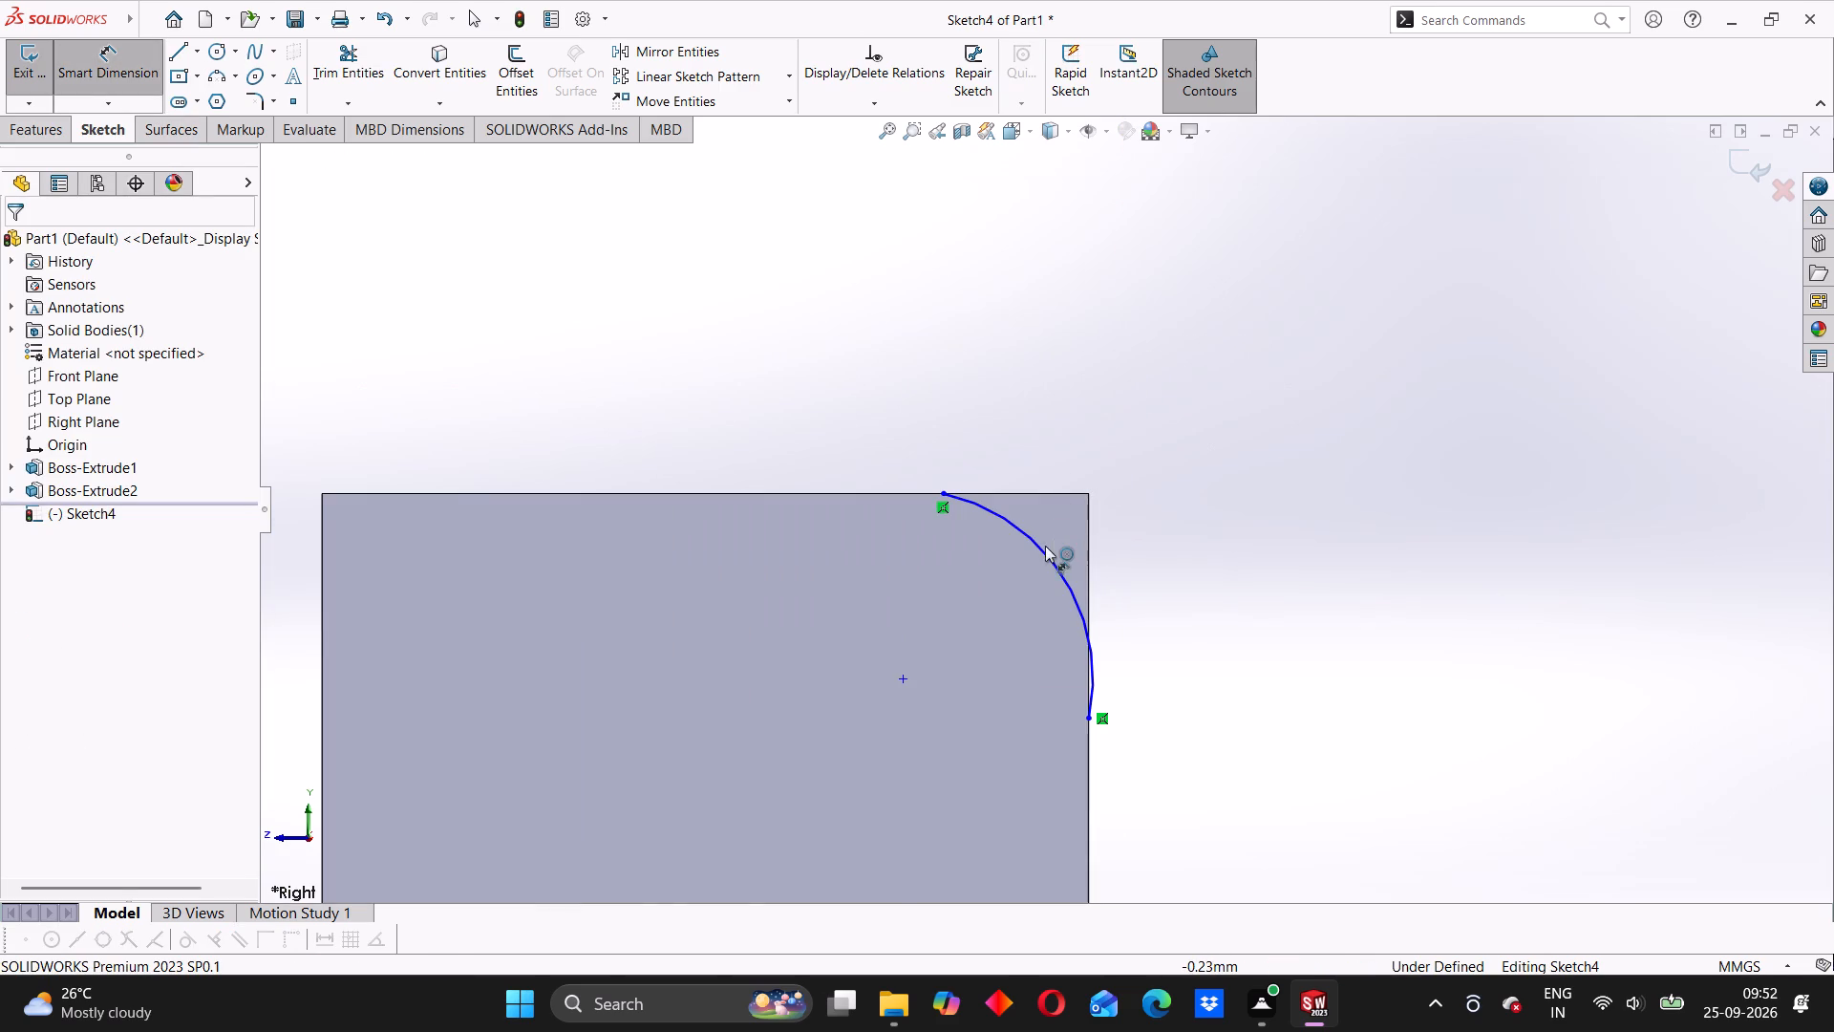
{"action": "left_click", "coordinate": [1045, 548]}
{"action": "left_click", "coordinate": [1170, 513]}
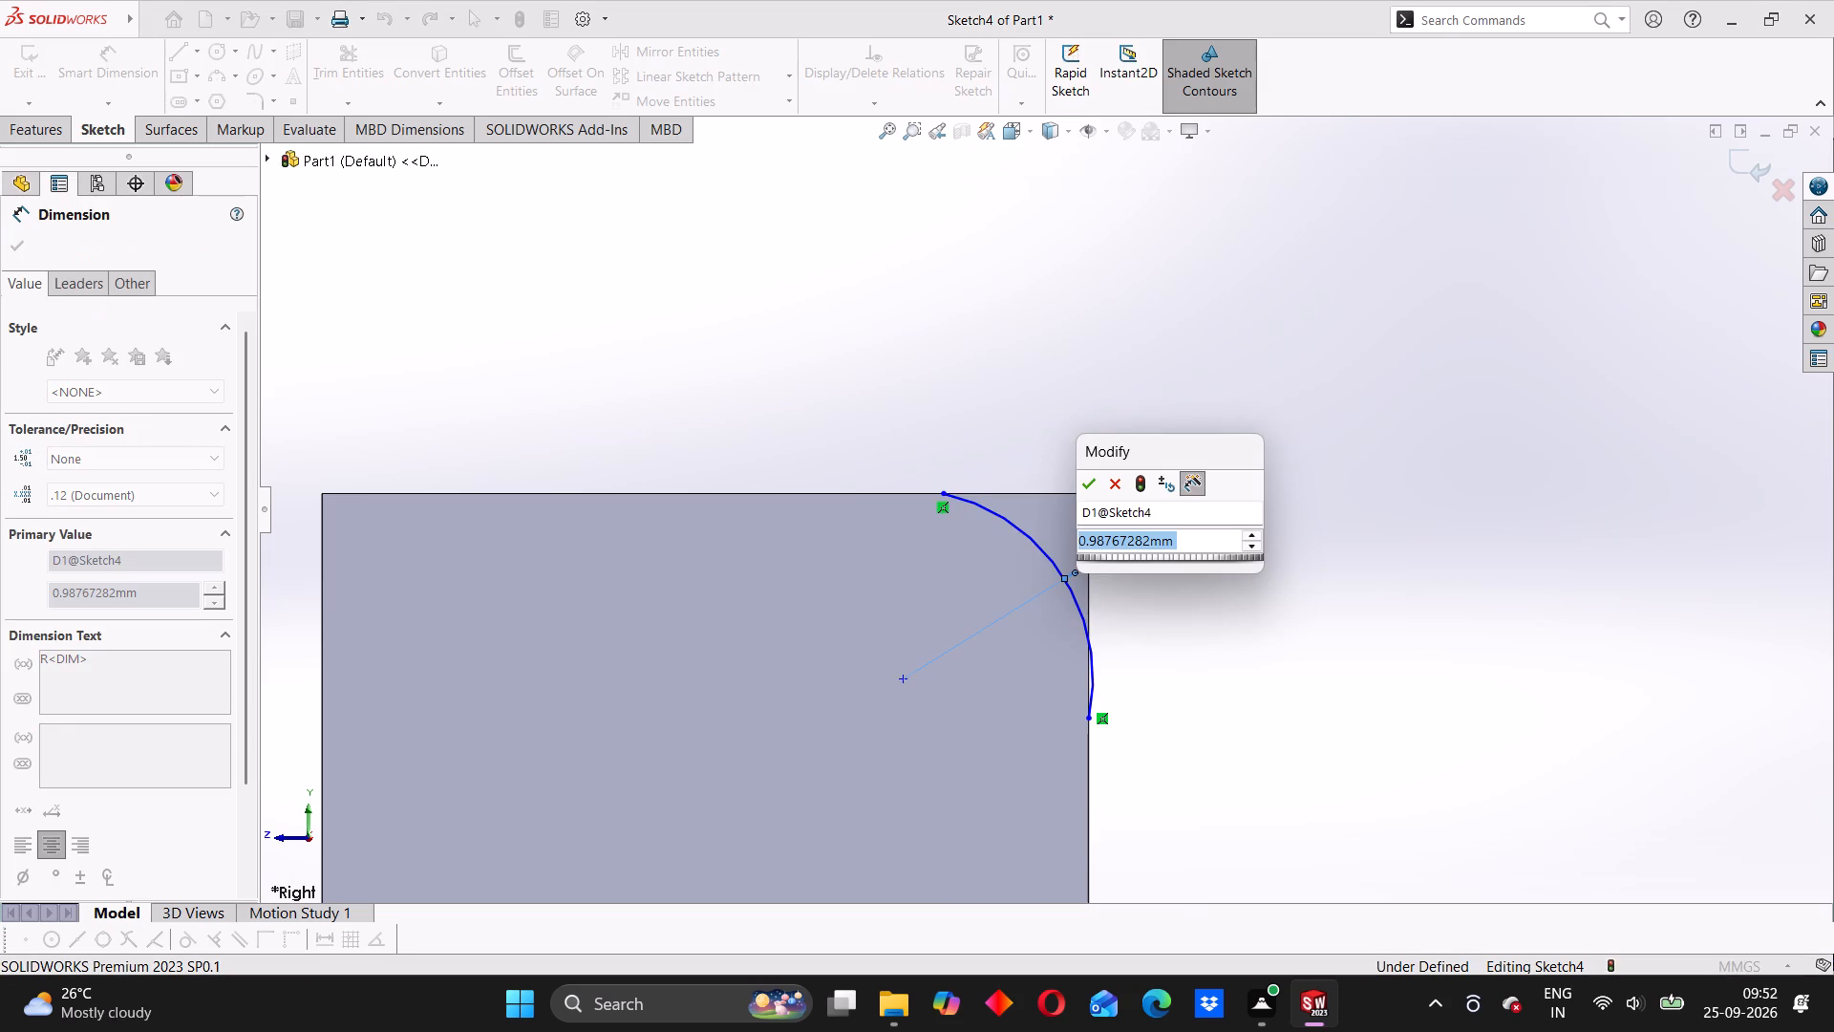
{"action": "type", "text": "0.58"}
{"action": "key", "text": "Return"}
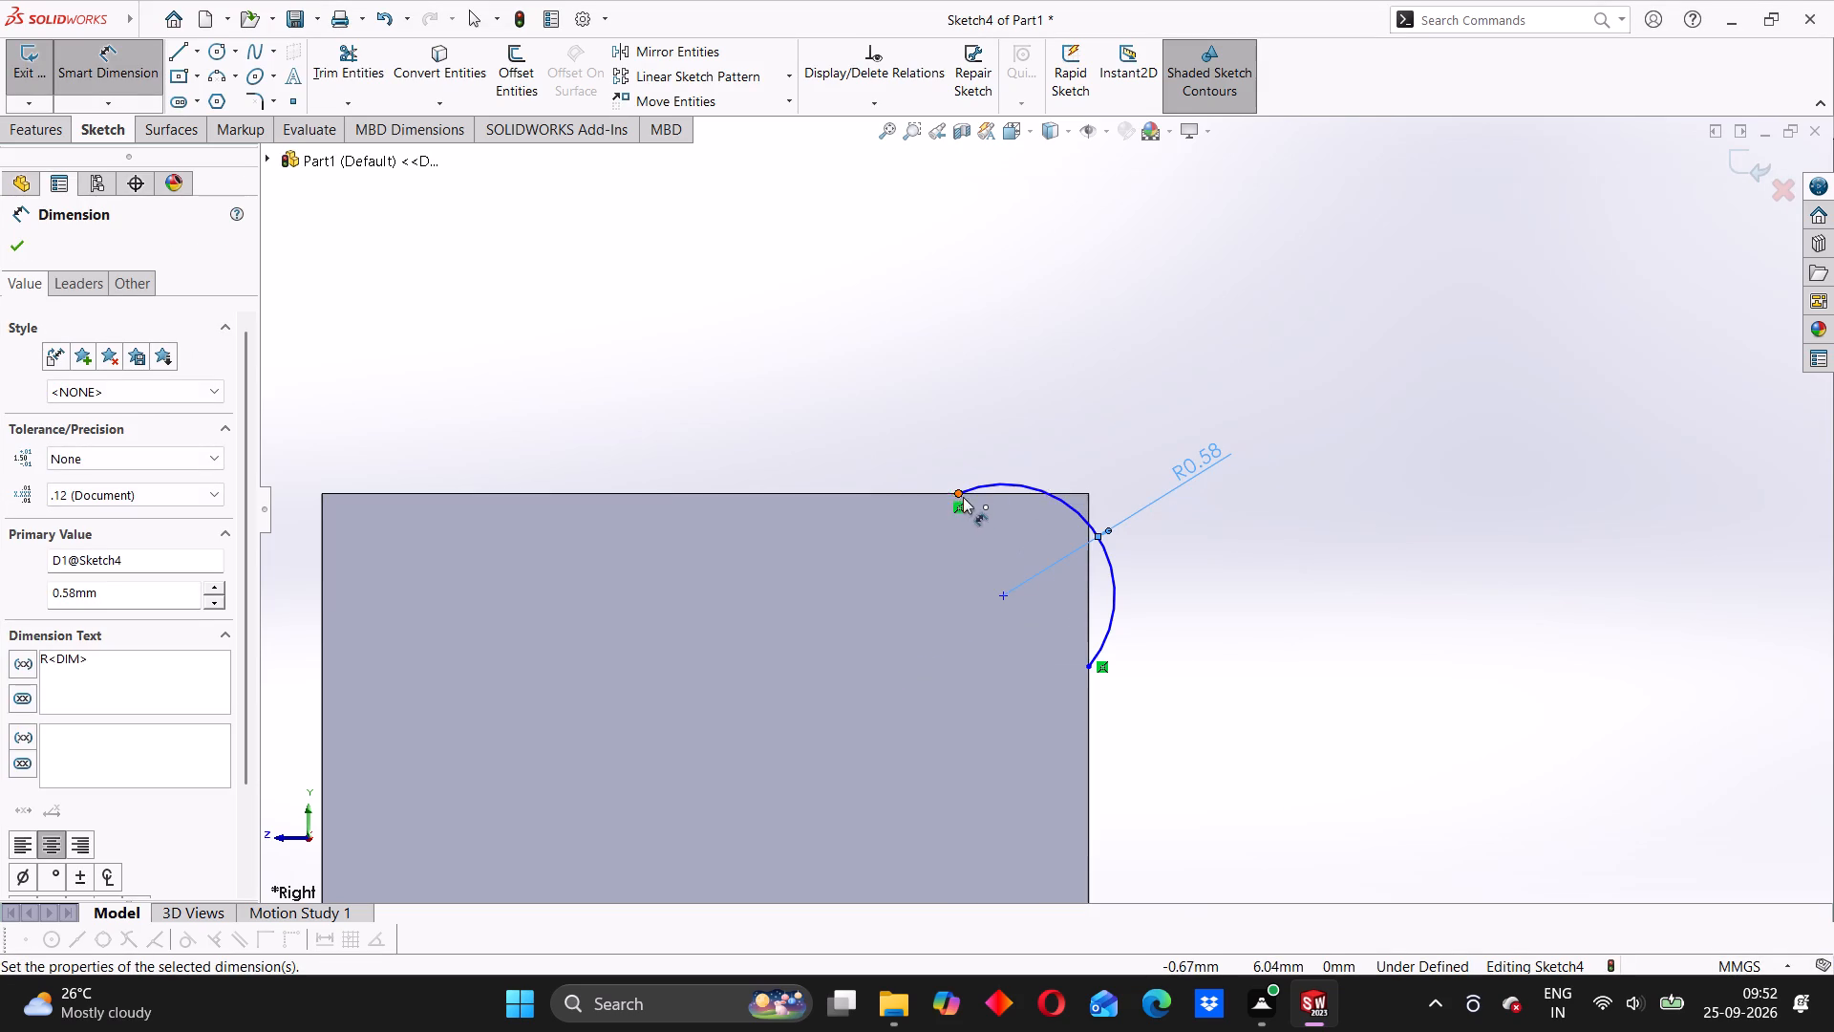
{"action": "key", "text": "Escape"}
{"action": "key", "text": "Escape"}
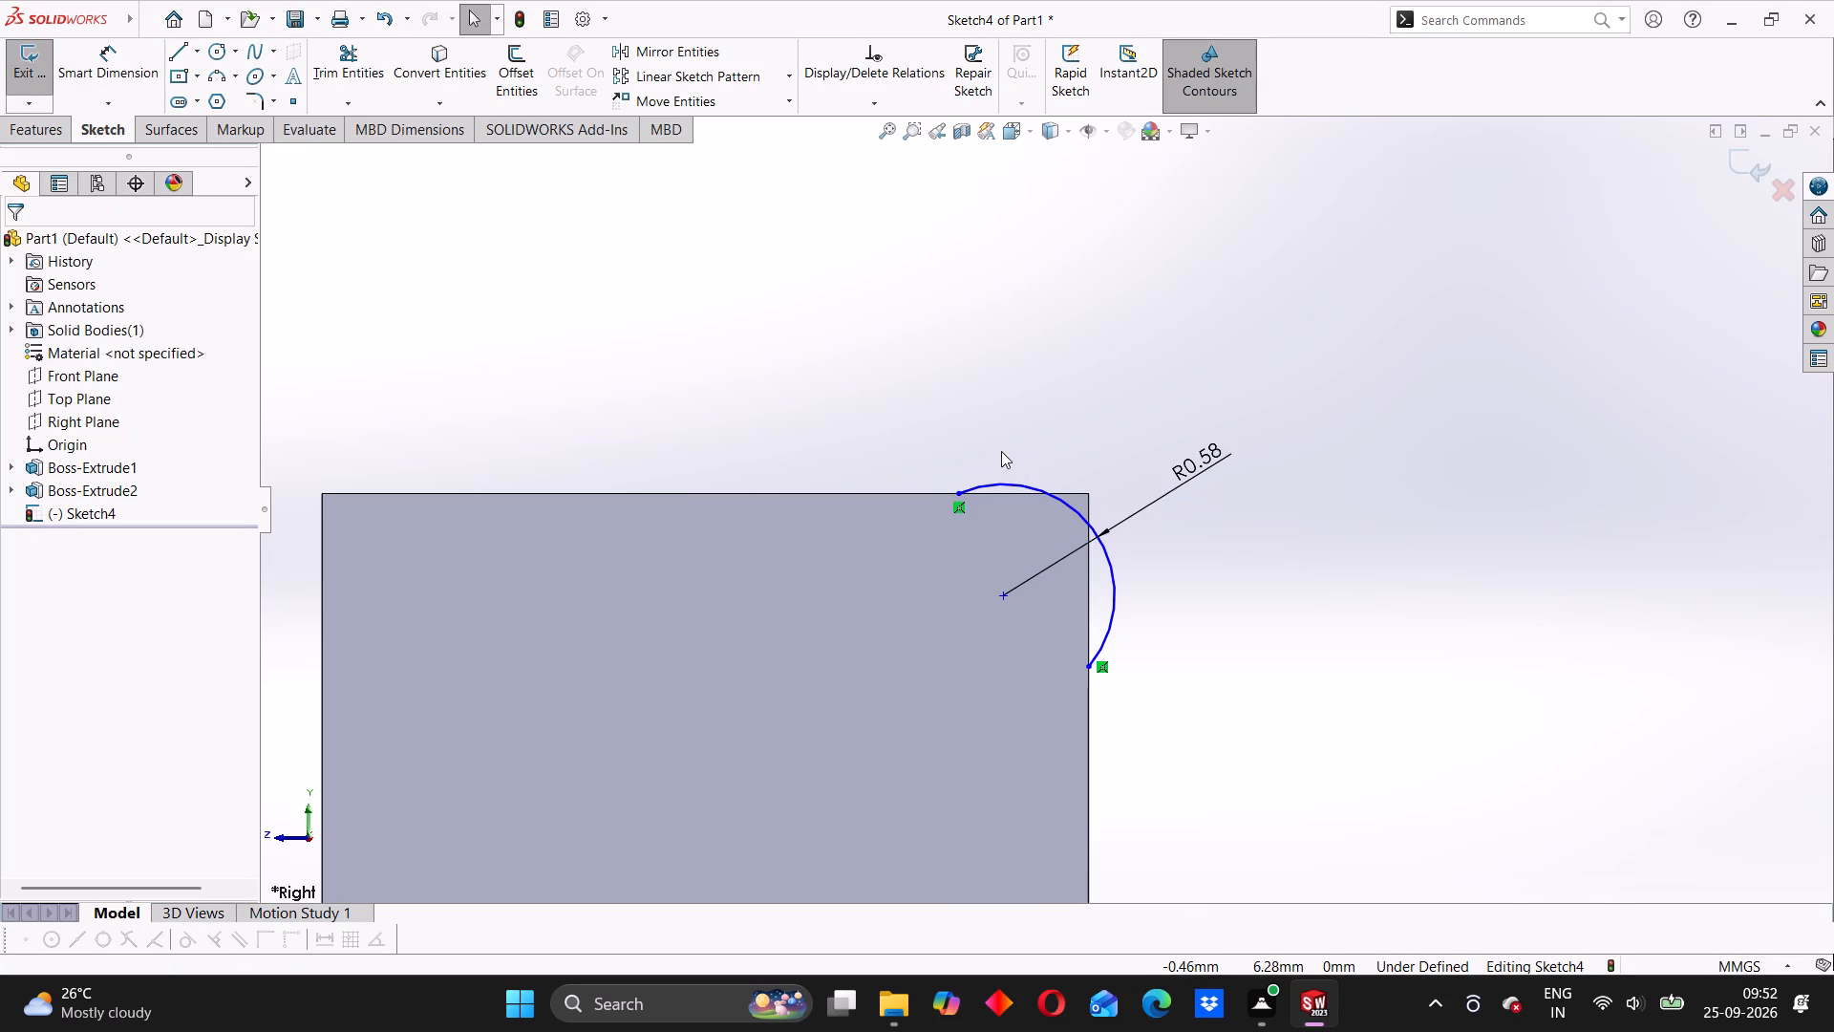
Make the corner arc tangent to both the head's upper edge and its outer end-face edge.
{"action": "left_click", "coordinate": [1014, 490]}
{"action": "left_click", "coordinate": [896, 494], "text": "ctrl"}
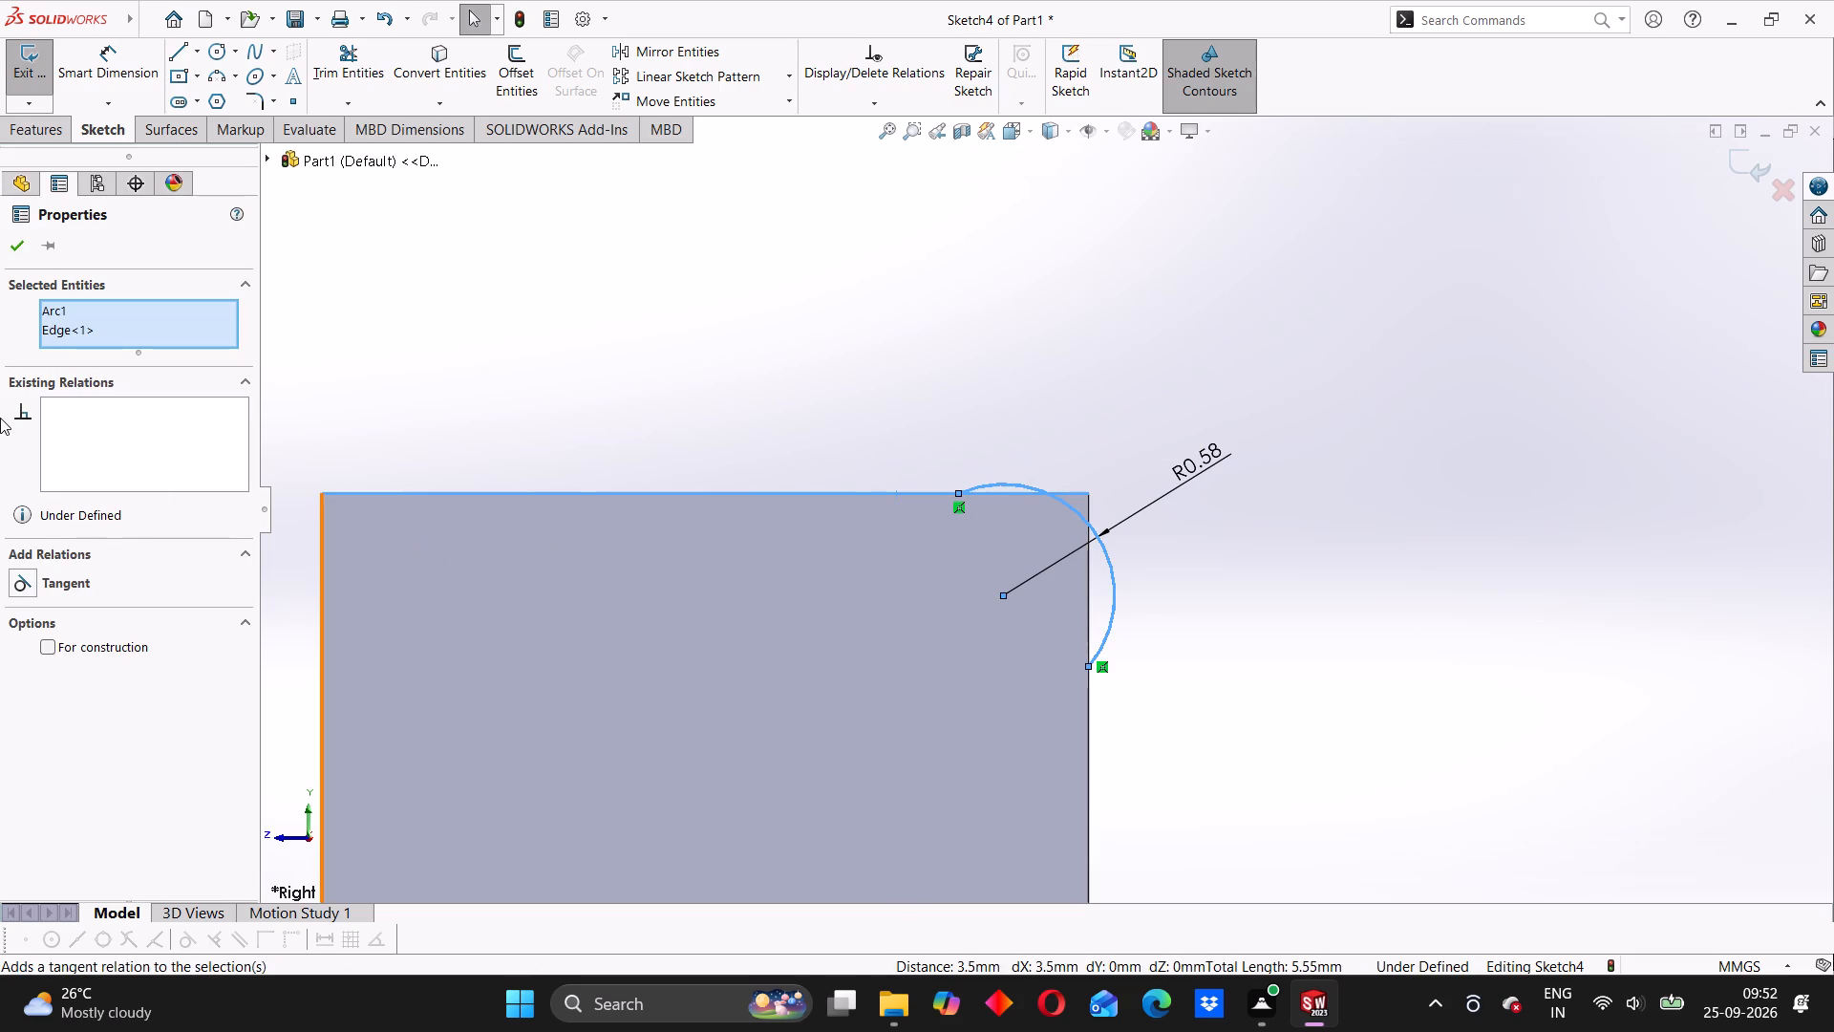
{"action": "left_click", "coordinate": [18, 581]}
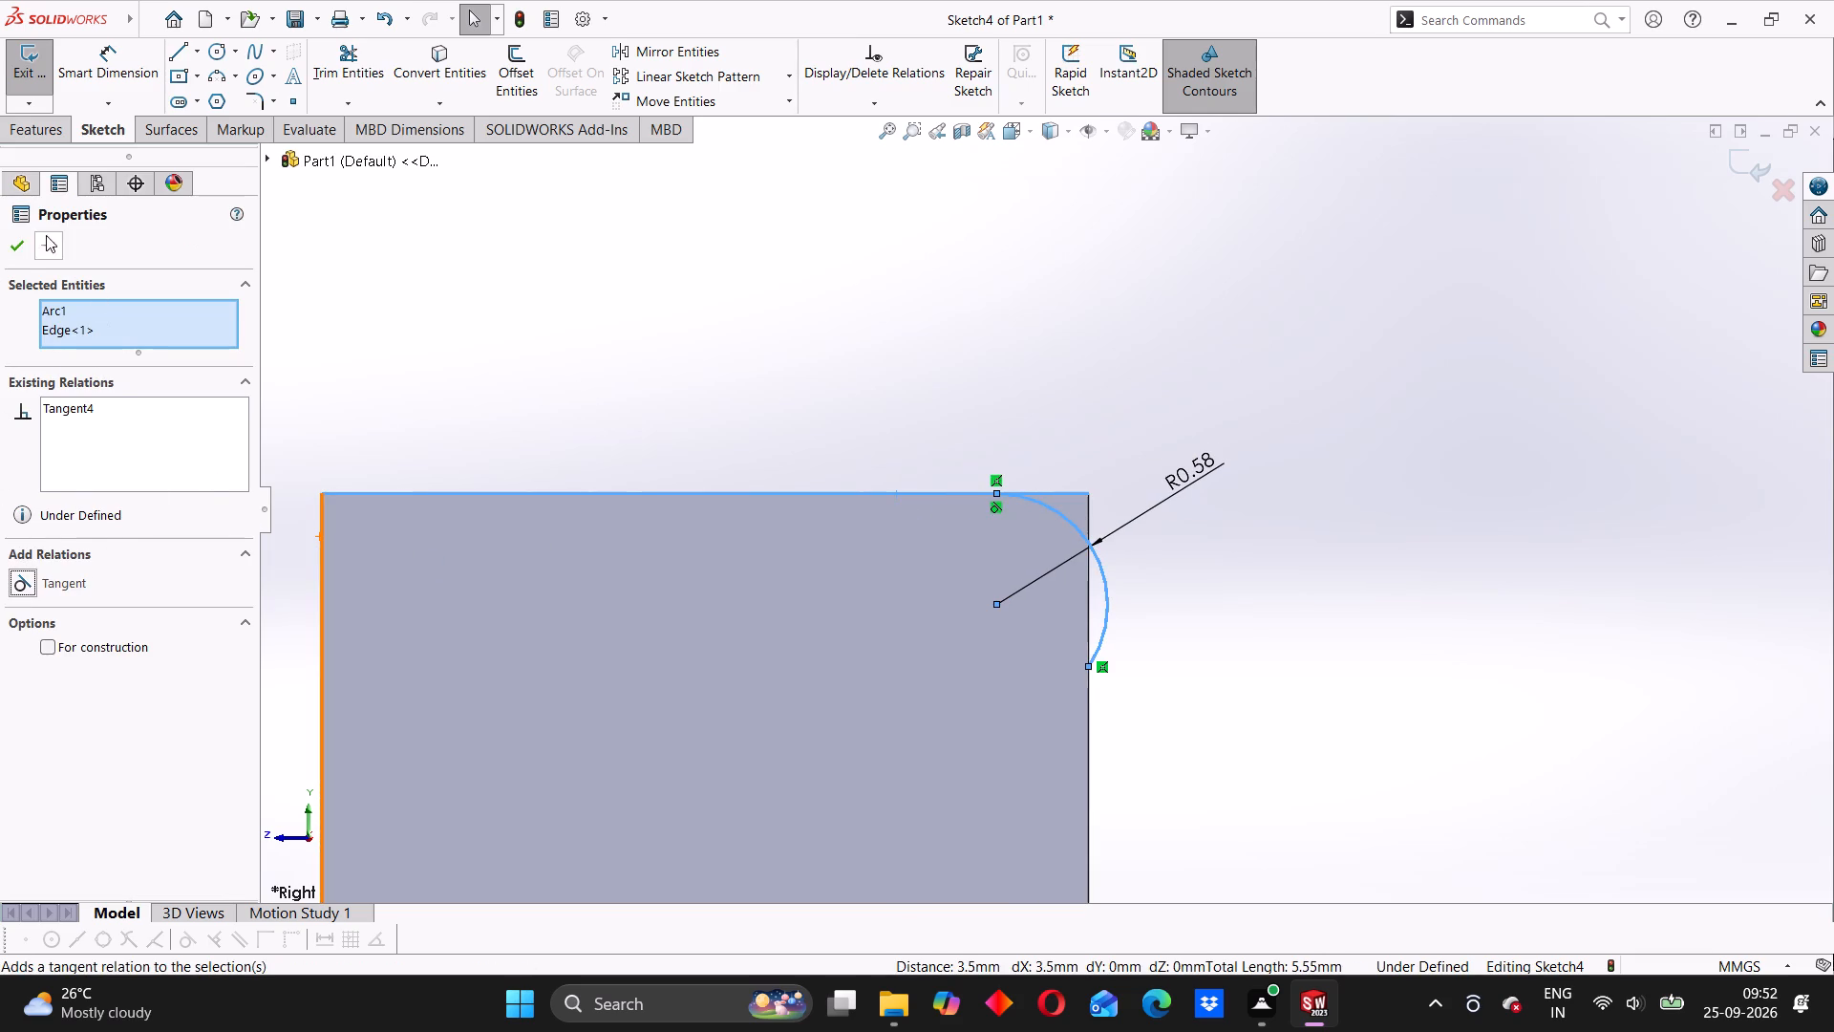
{"action": "left_click", "coordinate": [20, 247]}
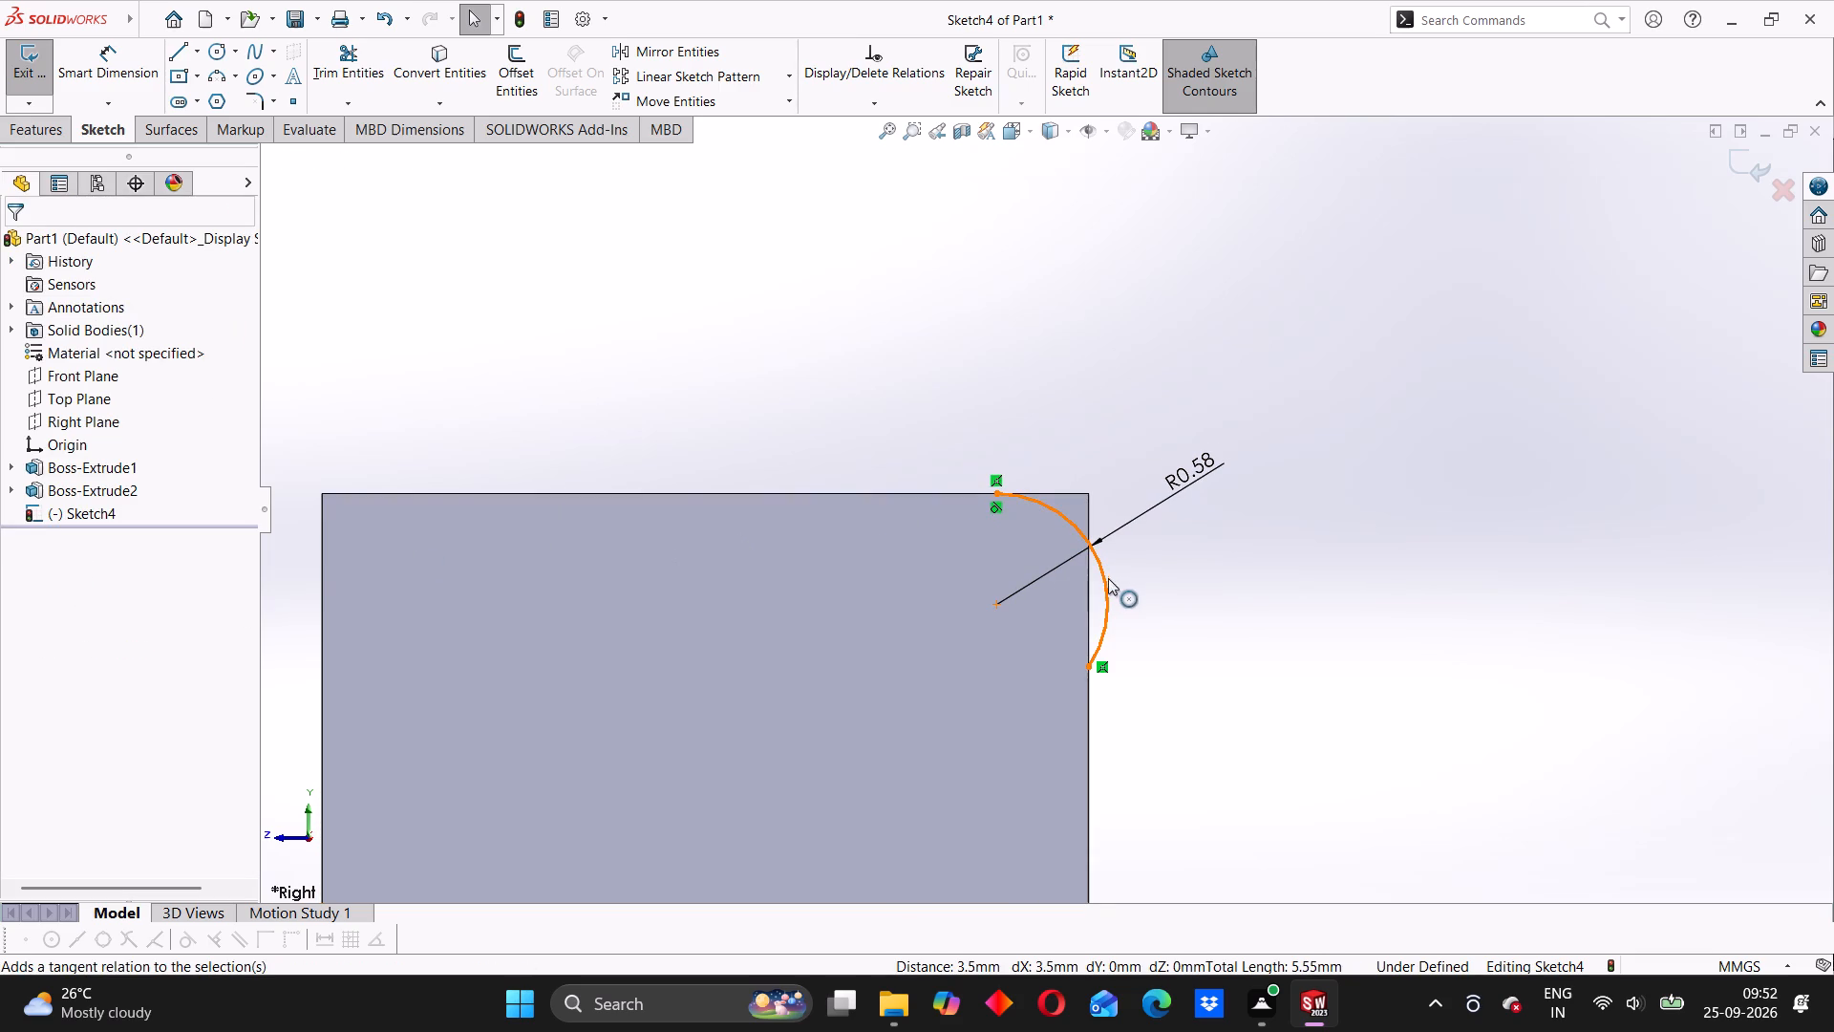
{"action": "left_click", "coordinate": [1105, 580]}
{"action": "left_click", "coordinate": [1090, 708], "text": "ctrl"}
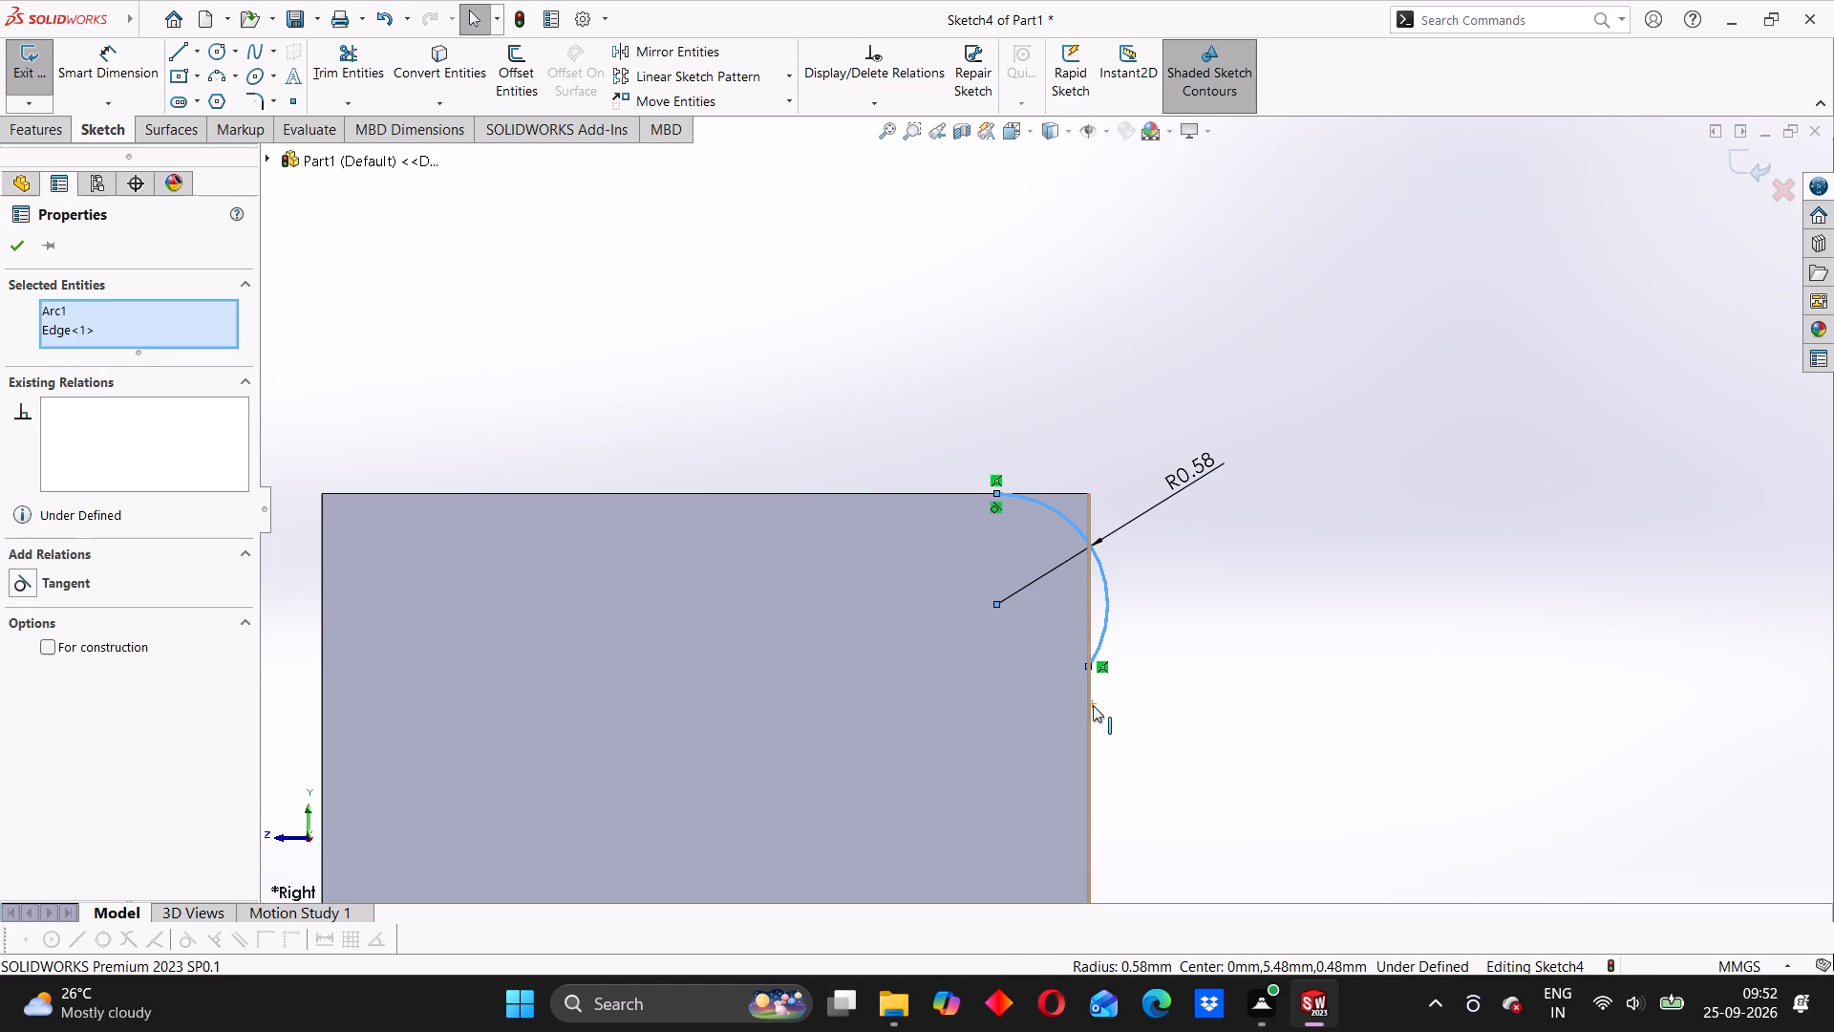
{"action": "left_click", "coordinate": [17, 585]}
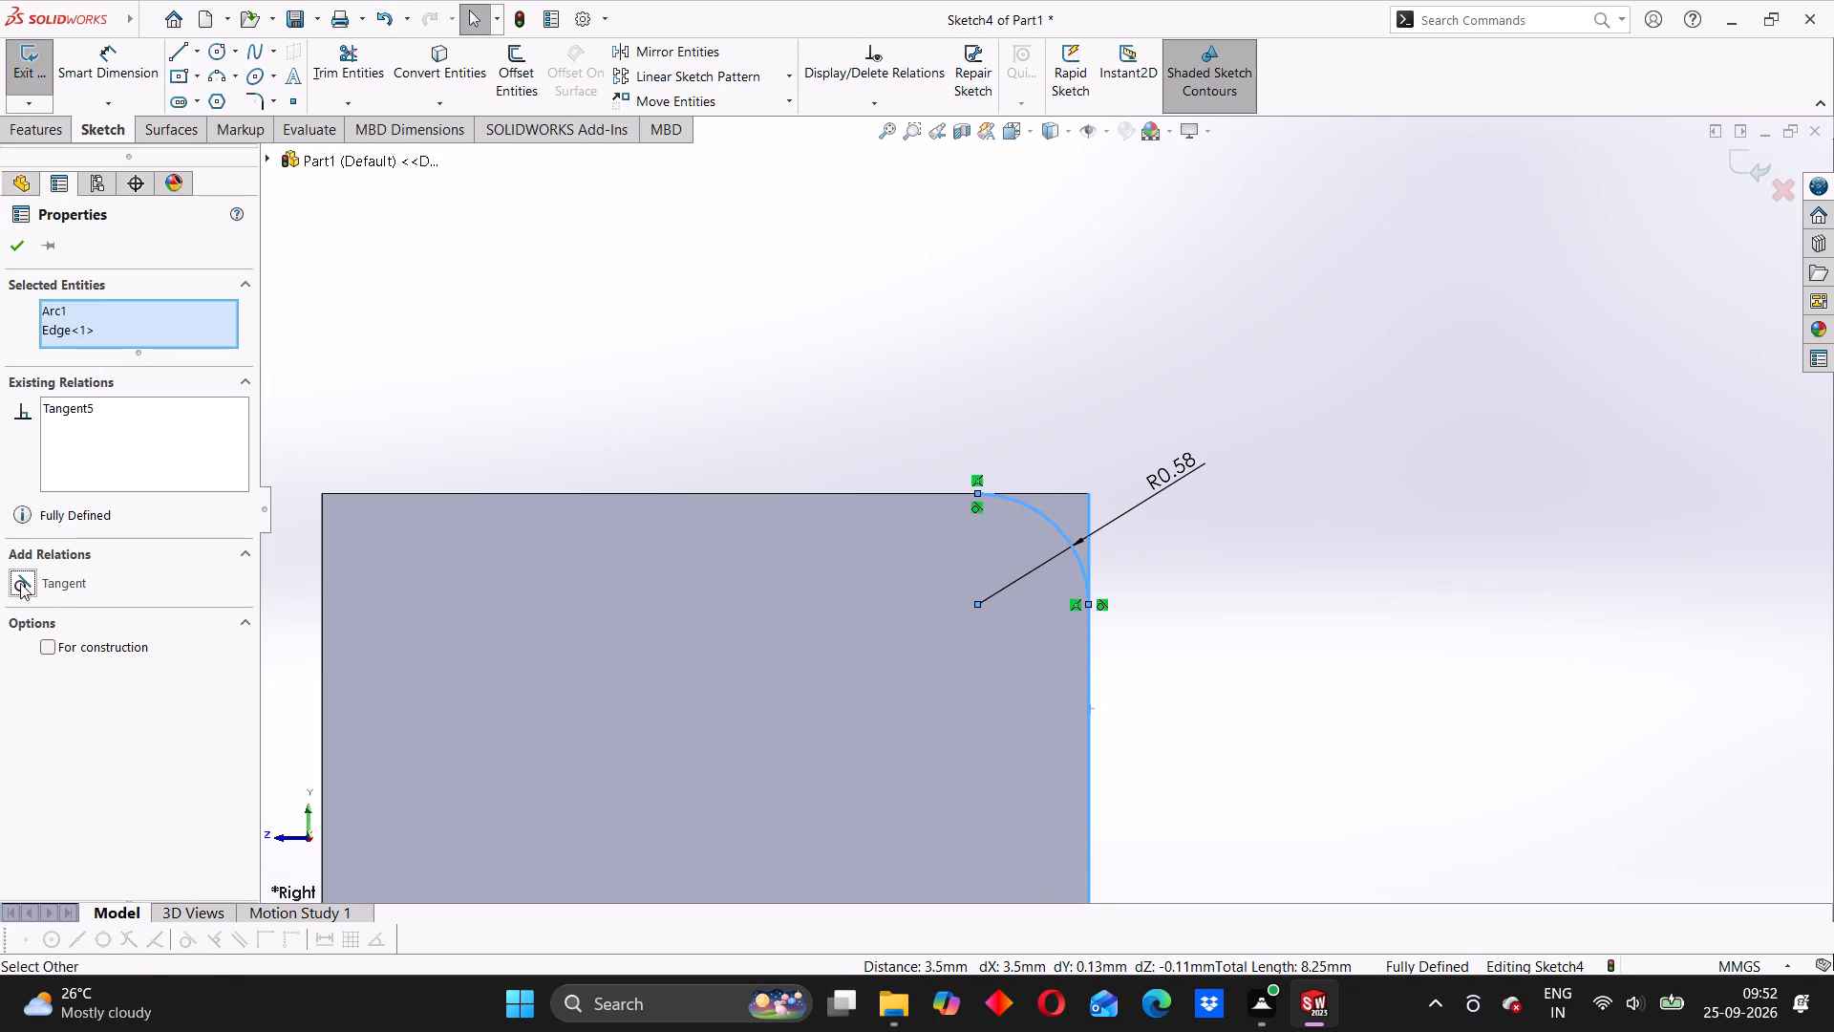
{"action": "left_click", "coordinate": [11, 246]}
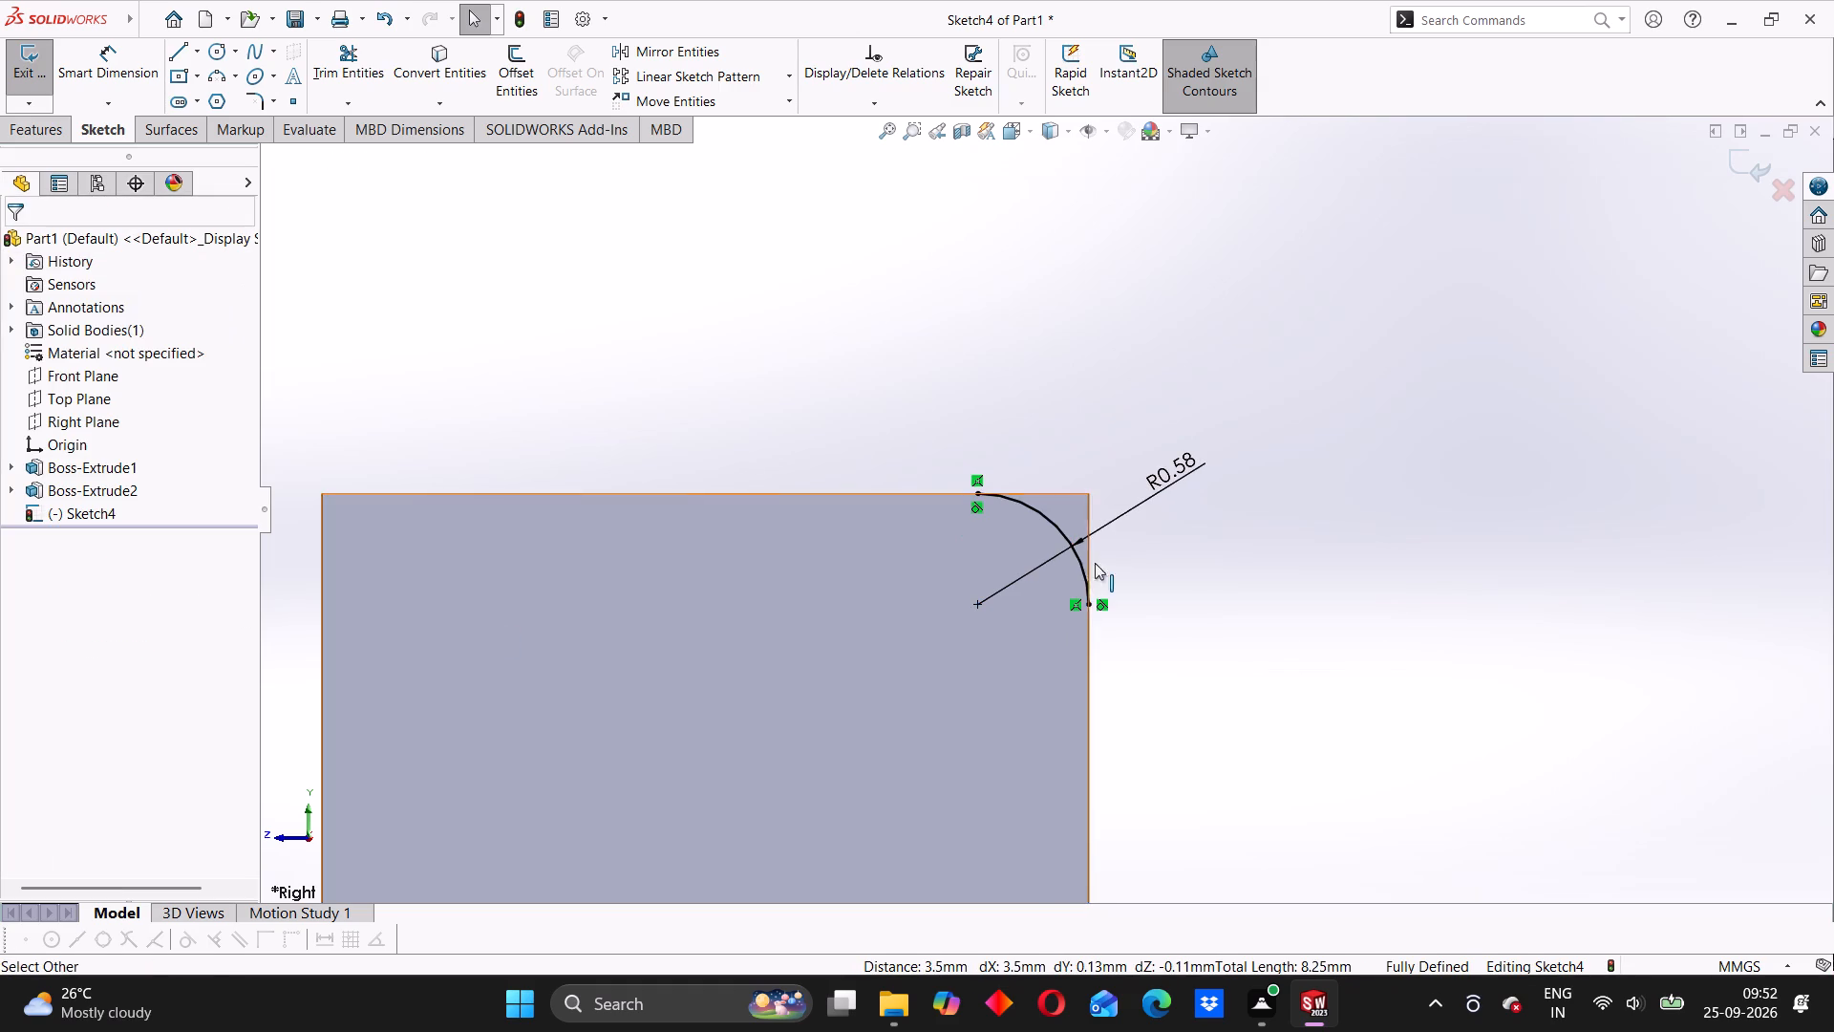
Set the corner arc's radius to 1 mm.
{"action": "scroll", "coordinate": [1141, 549], "scroll_direction": "up", "scroll_amount": 6}
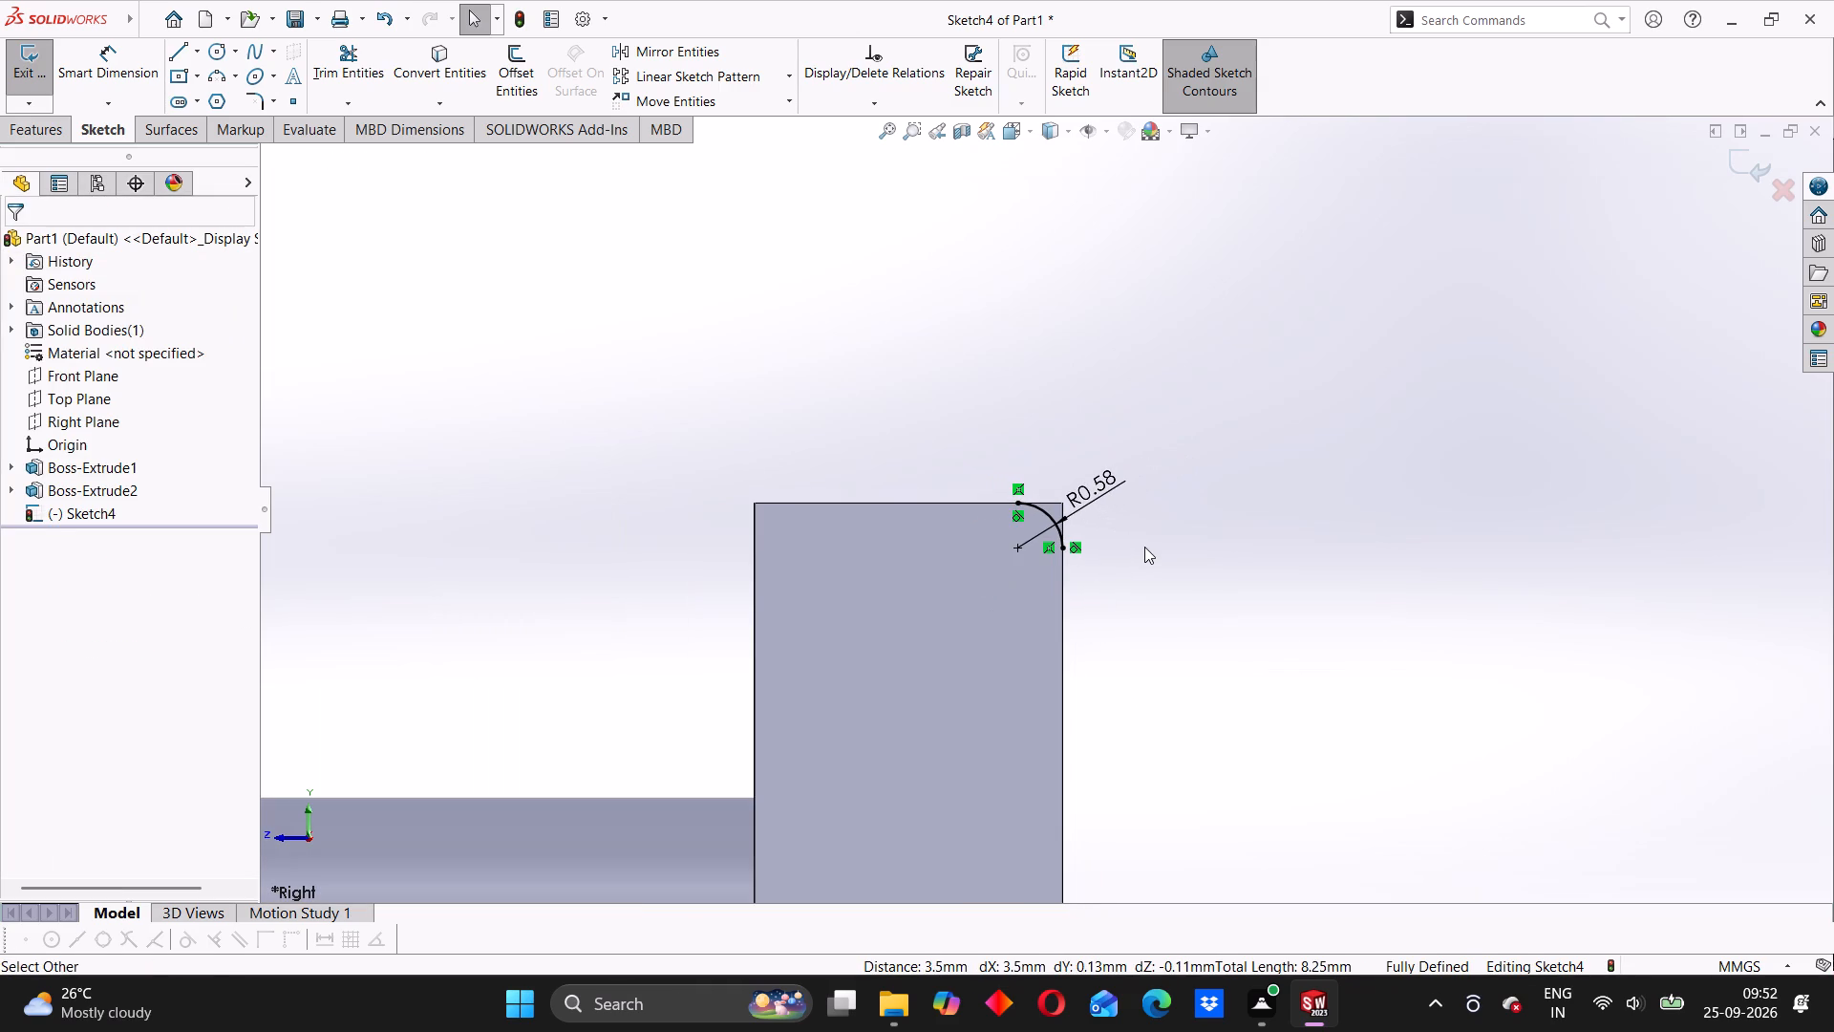
{"action": "scroll", "coordinate": [1122, 580], "scroll_direction": "up", "scroll_amount": 2}
{"action": "scroll", "coordinate": [1070, 599], "scroll_direction": "down", "scroll_amount": 3}
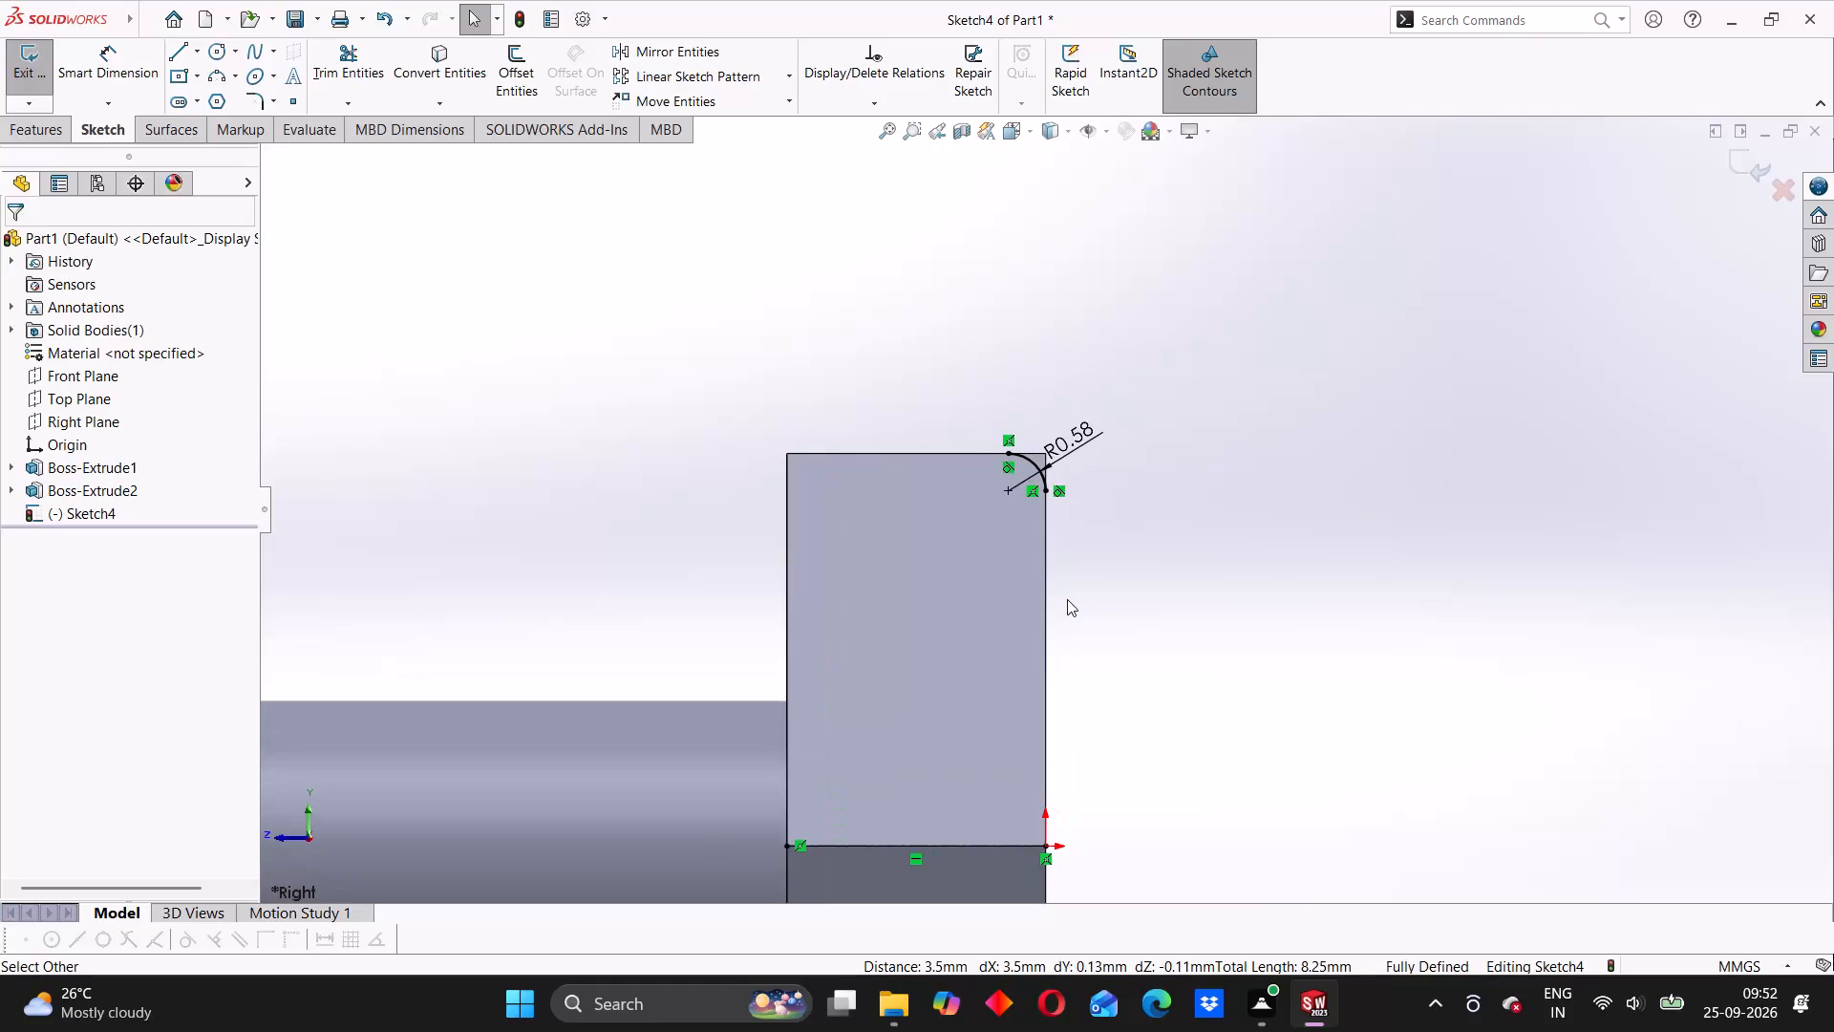
{"action": "scroll", "coordinate": [1067, 599], "scroll_direction": "up", "scroll_amount": 2}
{"action": "scroll", "coordinate": [1067, 599], "scroll_direction": "down", "scroll_amount": 2}
{"action": "scroll", "coordinate": [1066, 599], "scroll_direction": "up", "scroll_amount": 2}
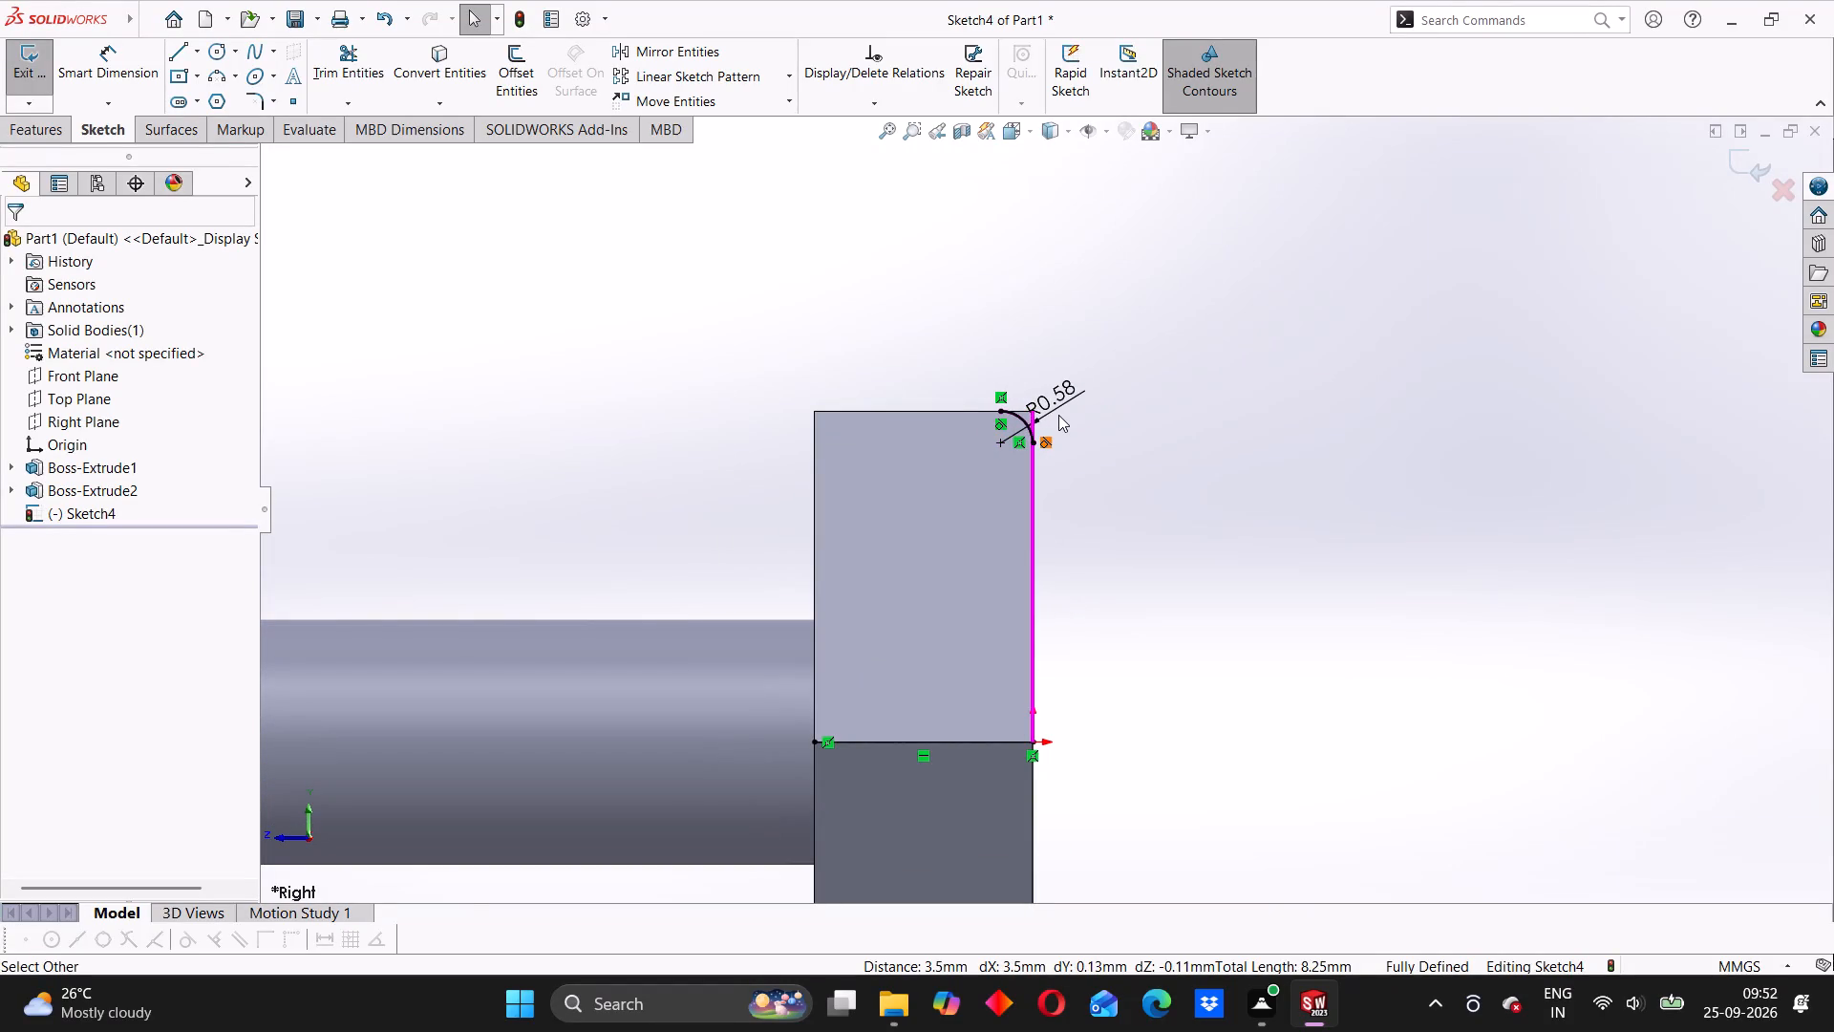
{"action": "double_click", "coordinate": [1057, 398]}
{"action": "key", "text": "1"}
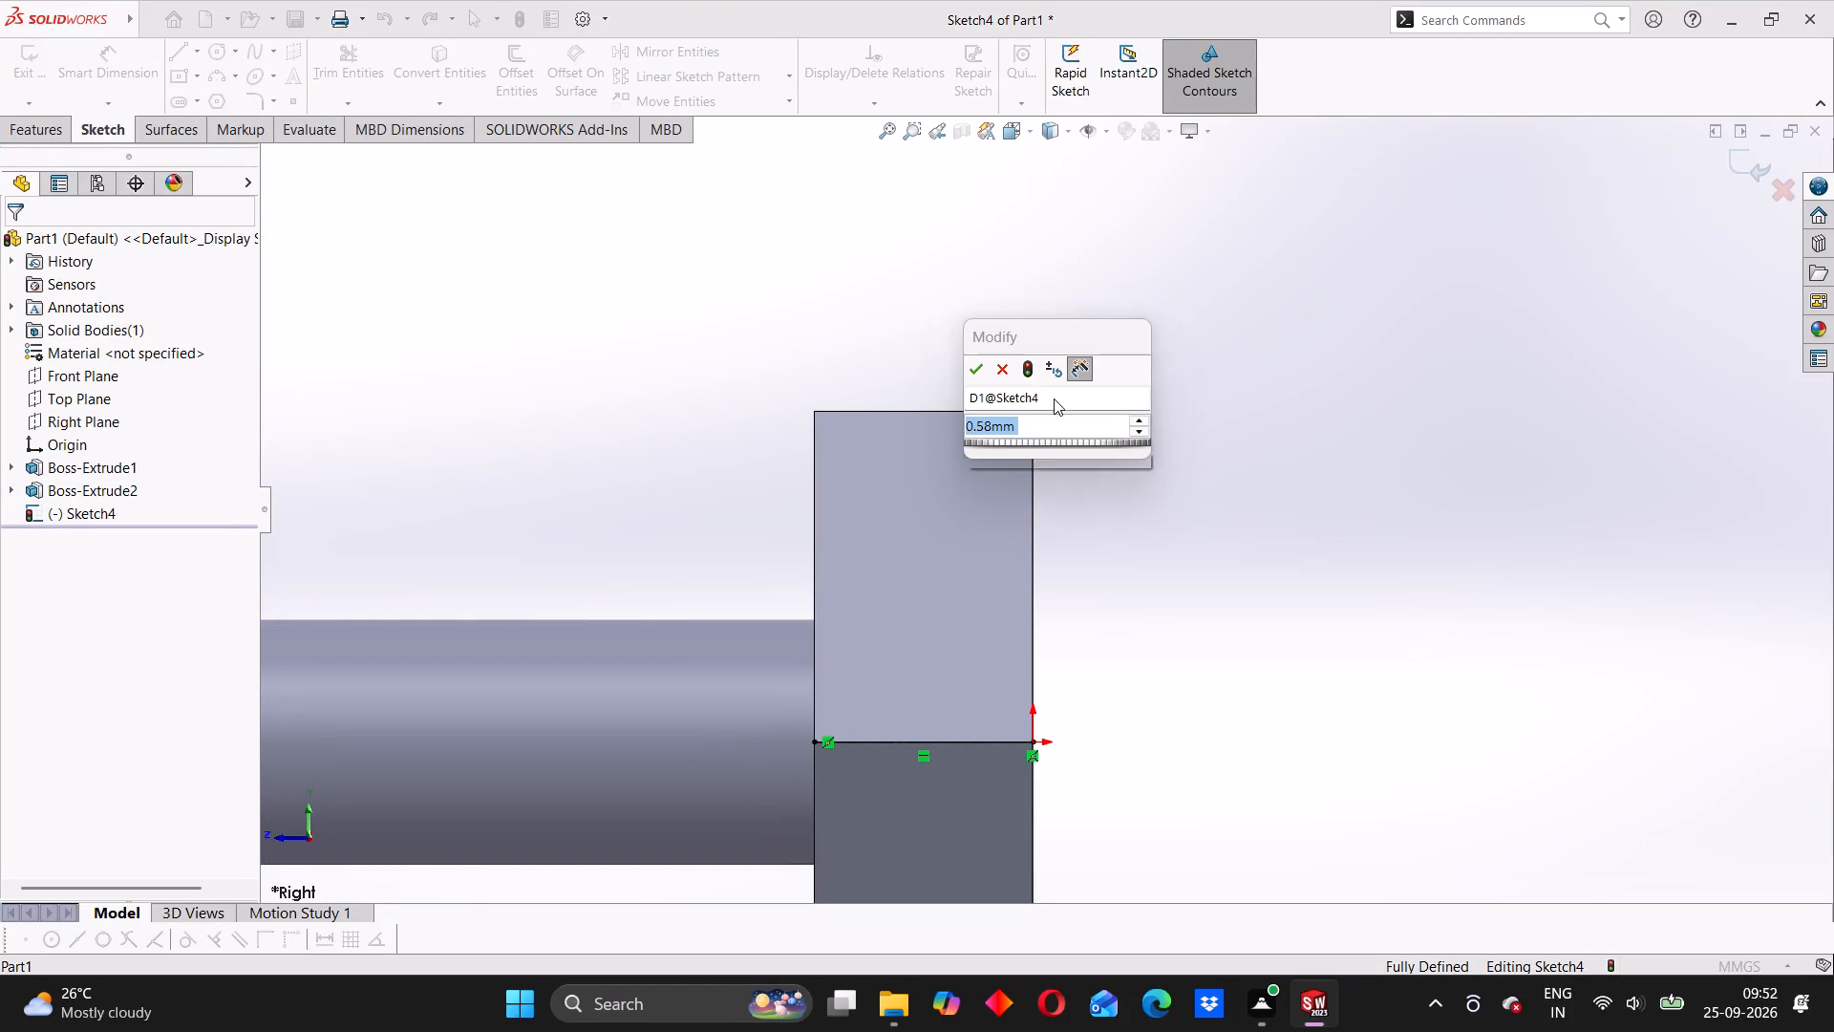
{"action": "key", "text": "Return"}
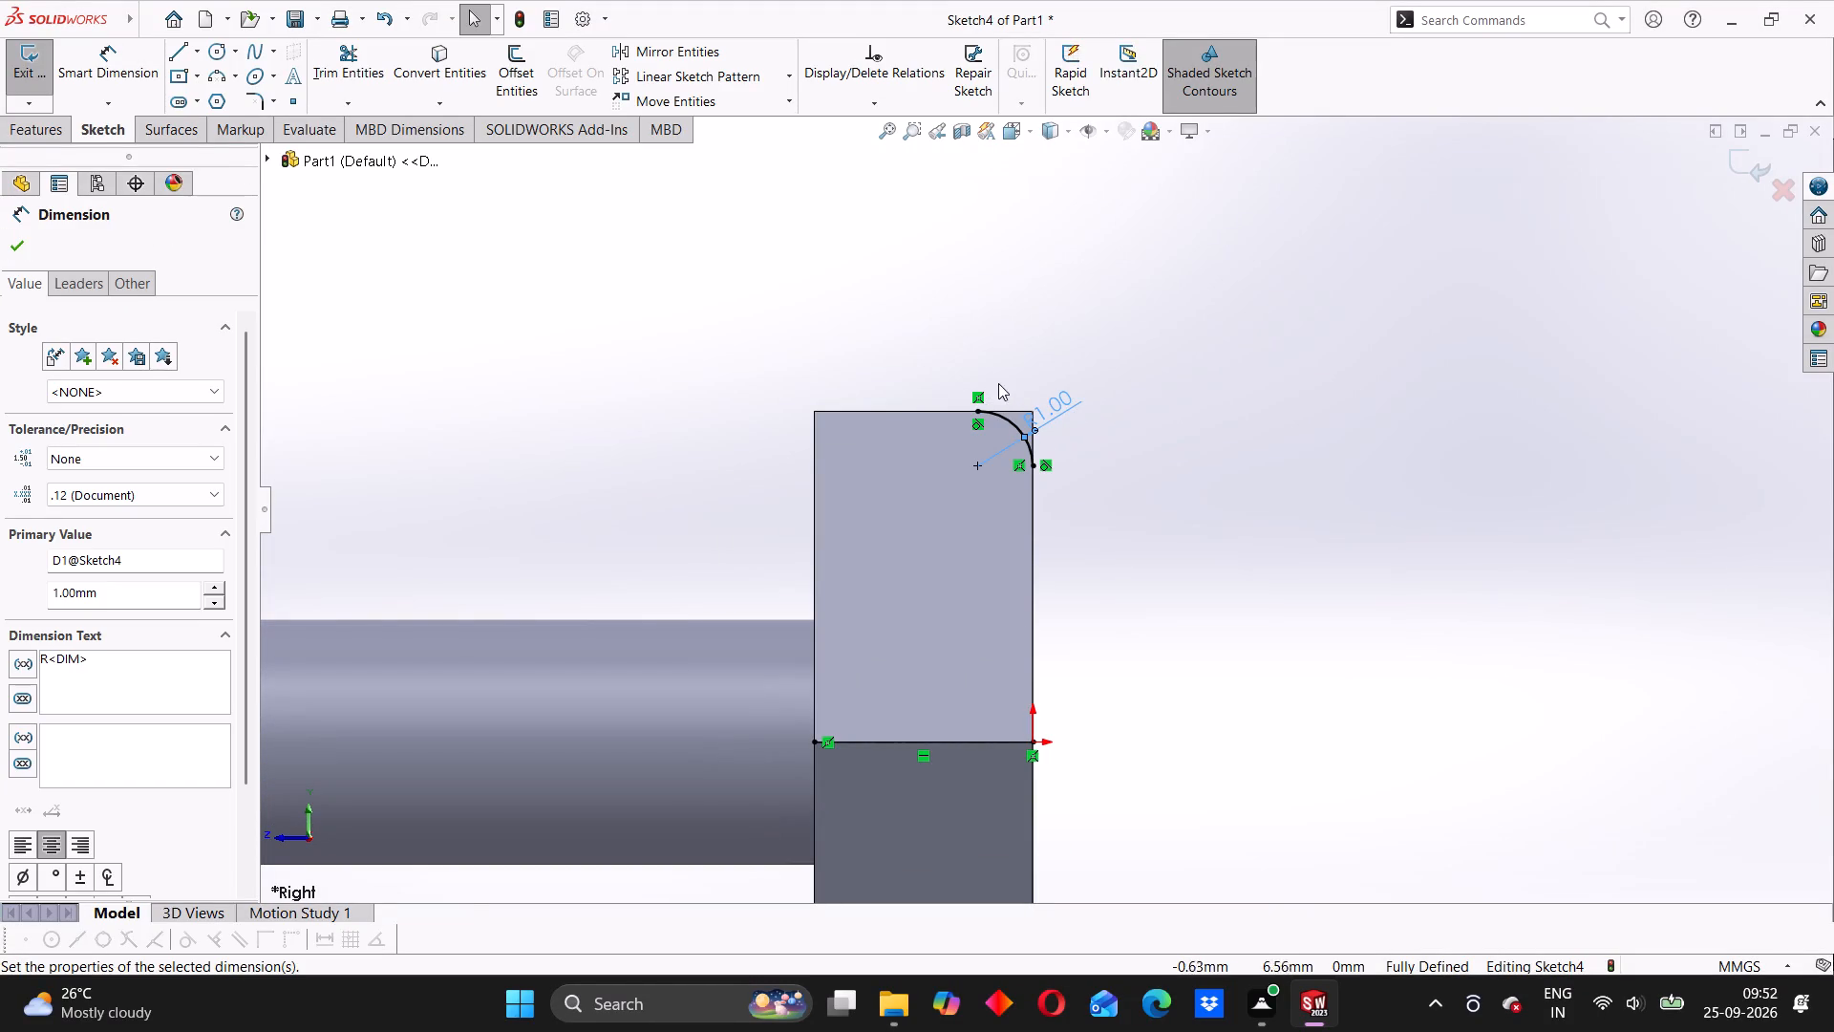
{"action": "left_click", "coordinate": [1030, 368]}
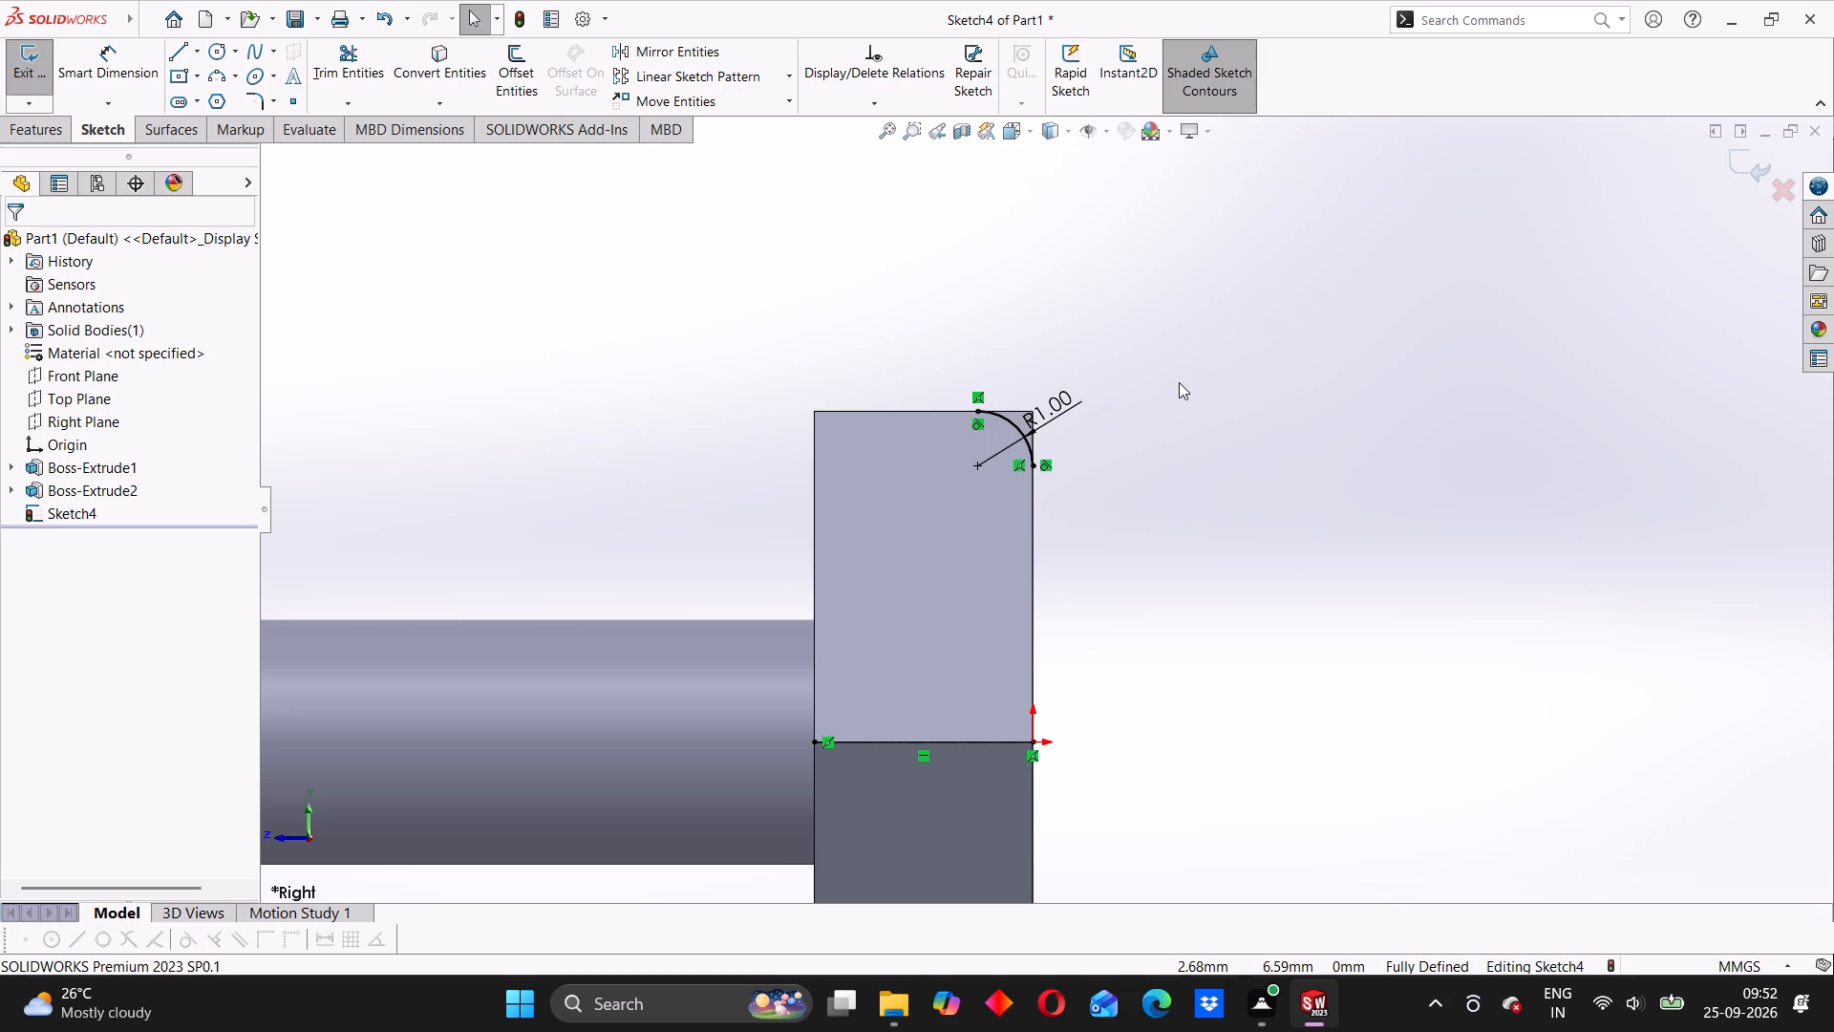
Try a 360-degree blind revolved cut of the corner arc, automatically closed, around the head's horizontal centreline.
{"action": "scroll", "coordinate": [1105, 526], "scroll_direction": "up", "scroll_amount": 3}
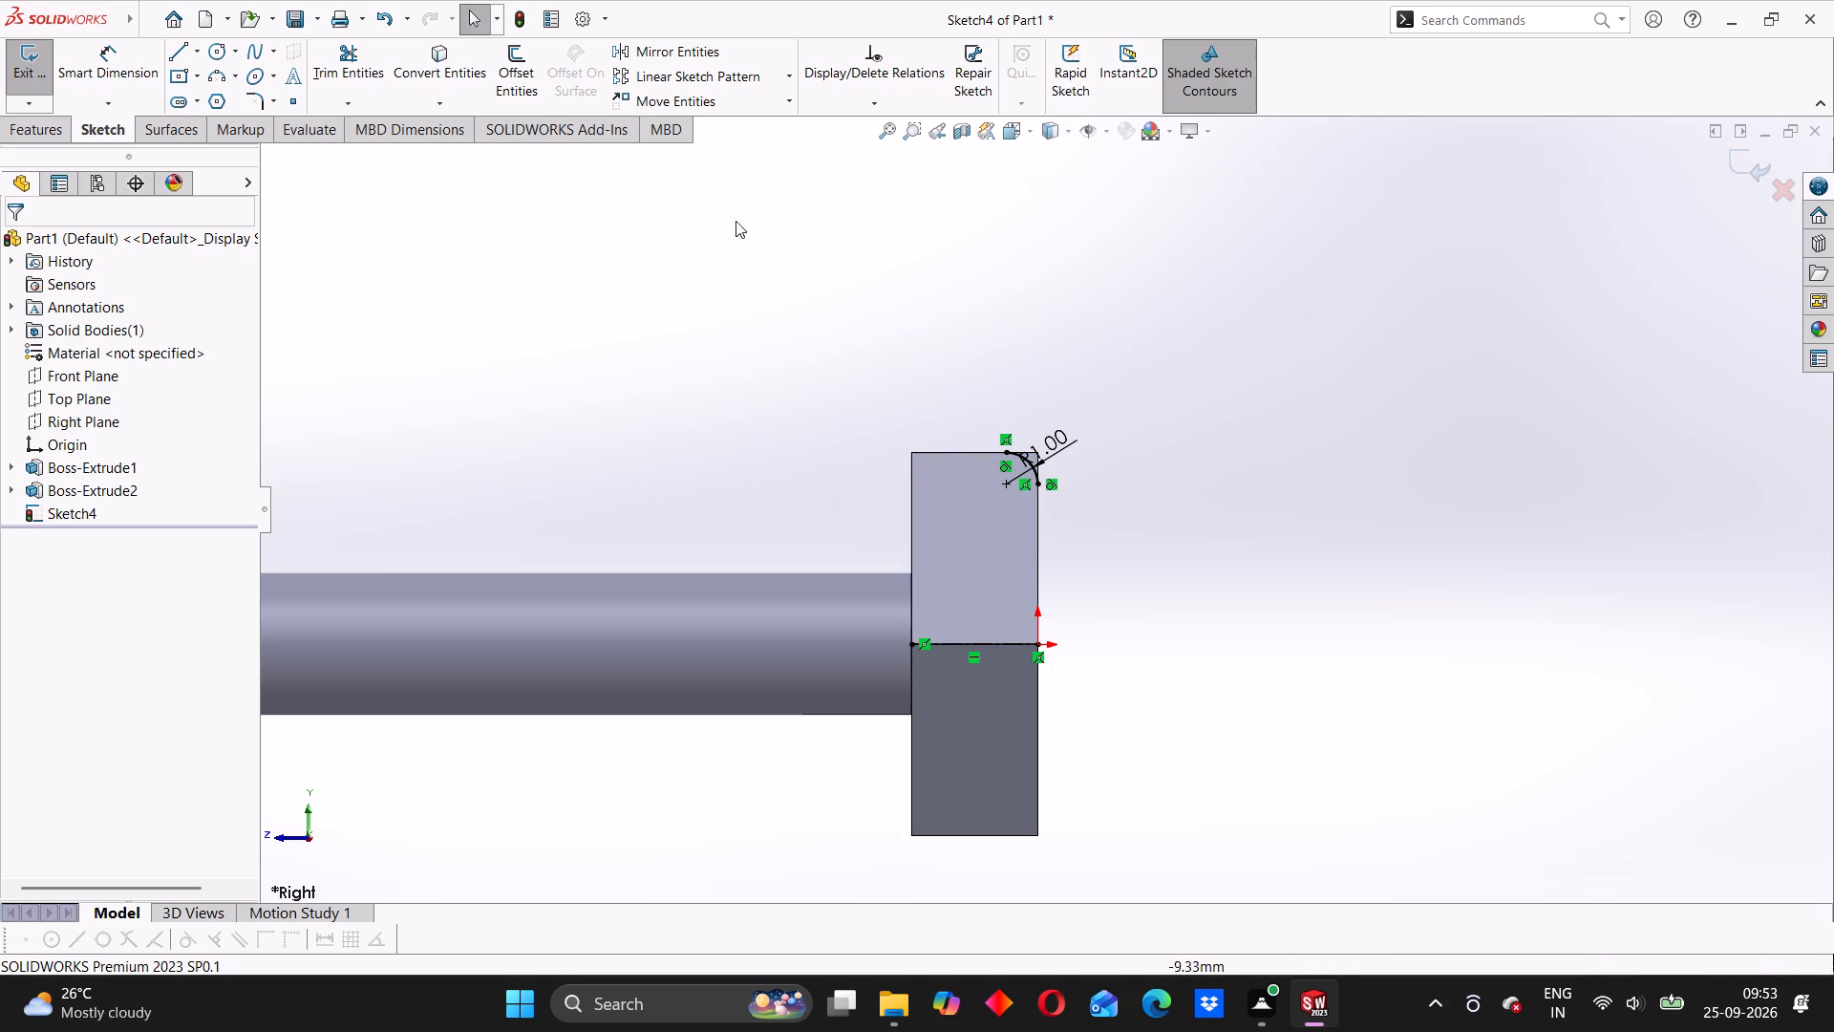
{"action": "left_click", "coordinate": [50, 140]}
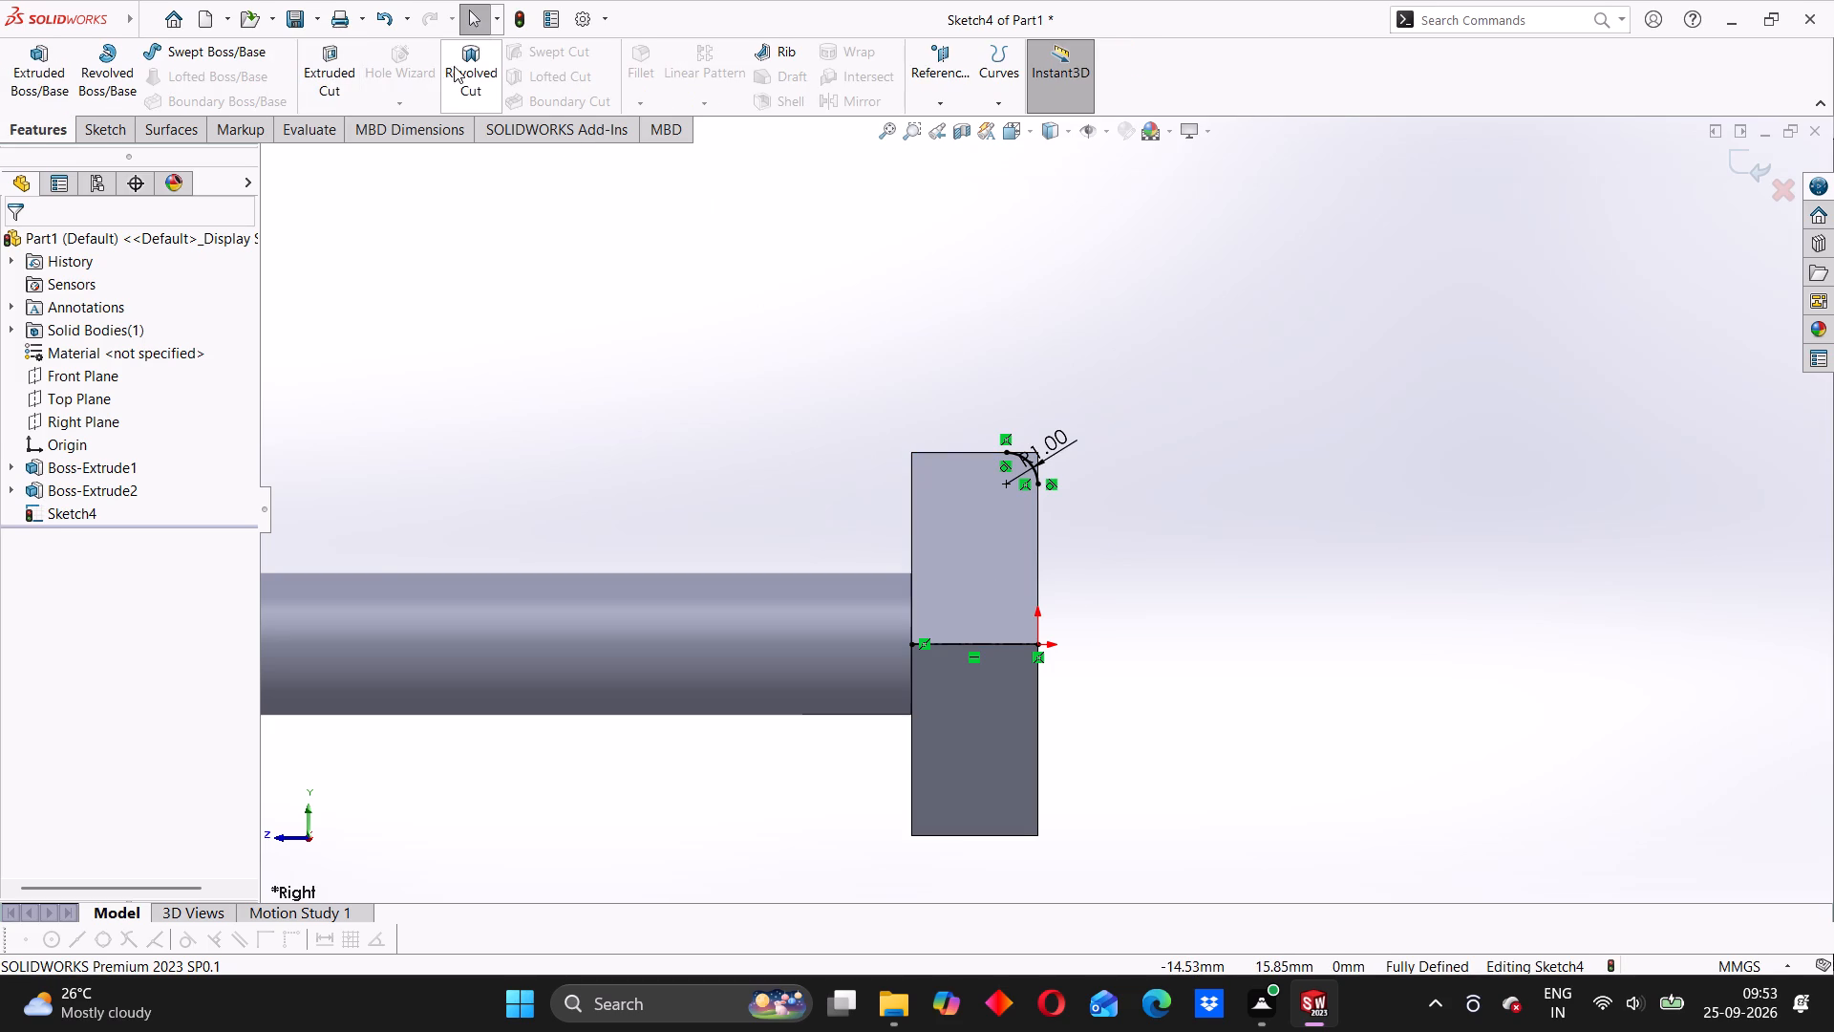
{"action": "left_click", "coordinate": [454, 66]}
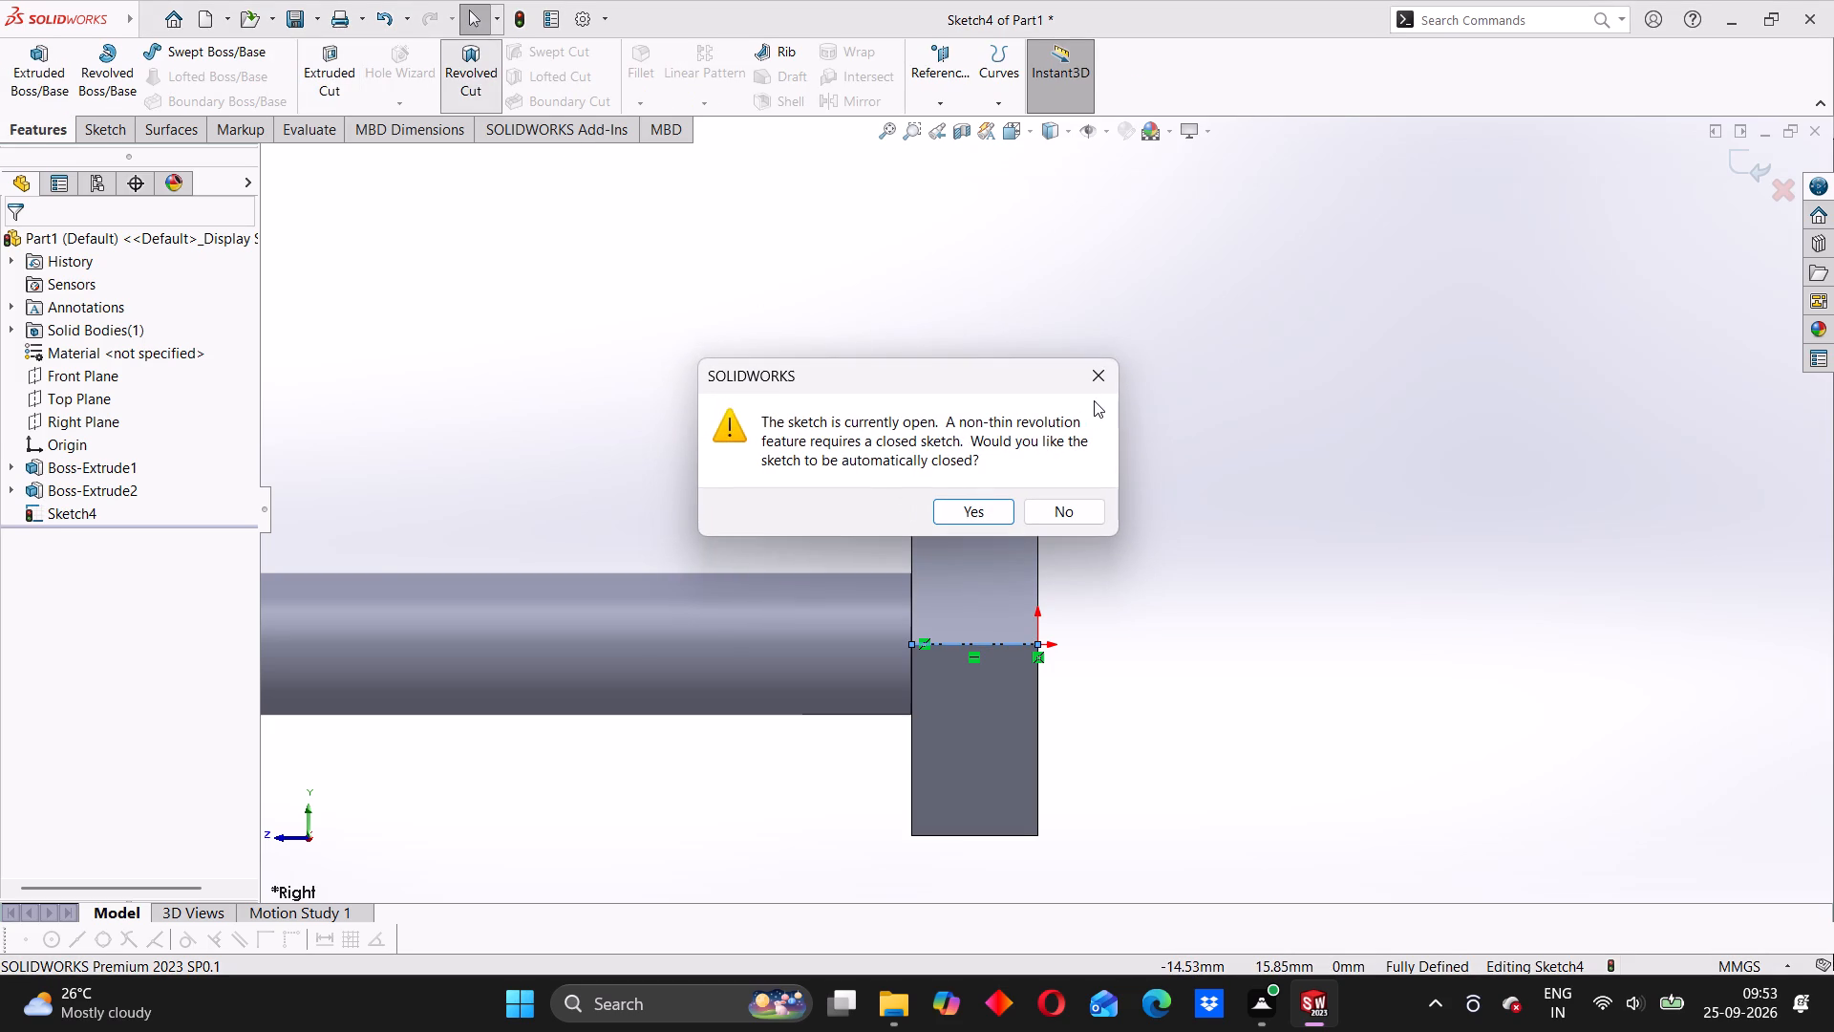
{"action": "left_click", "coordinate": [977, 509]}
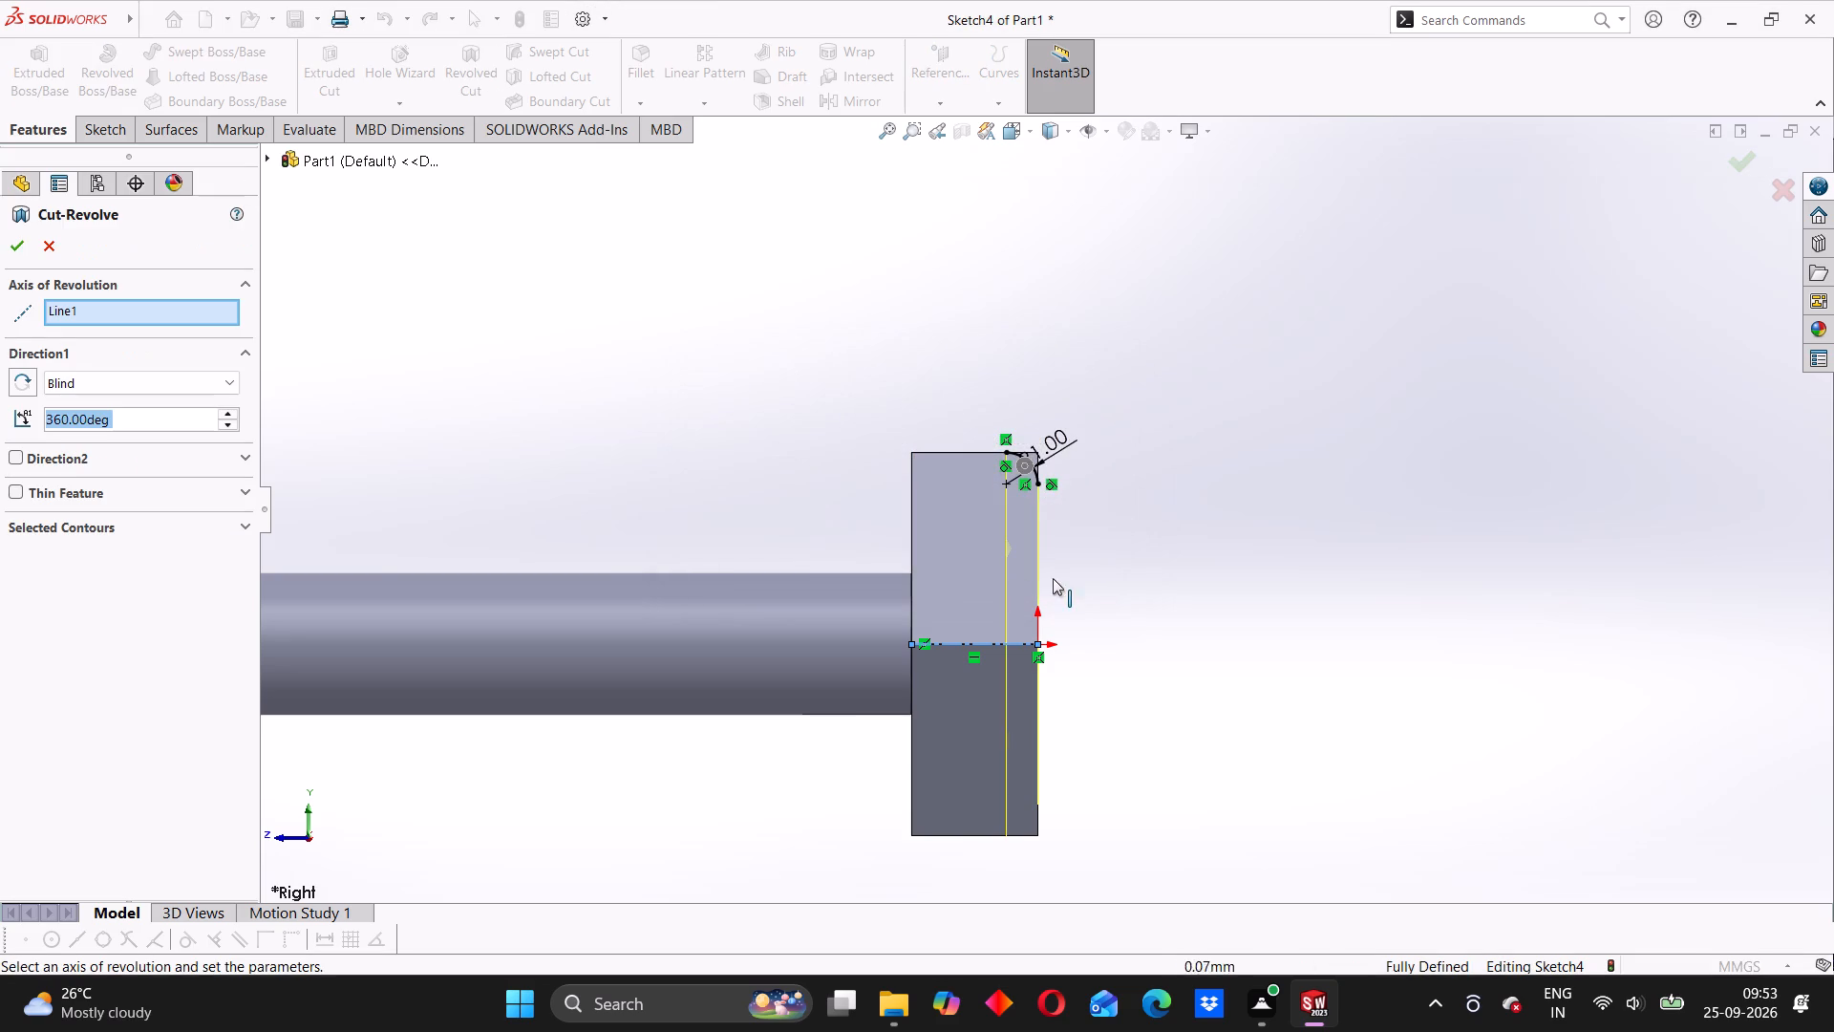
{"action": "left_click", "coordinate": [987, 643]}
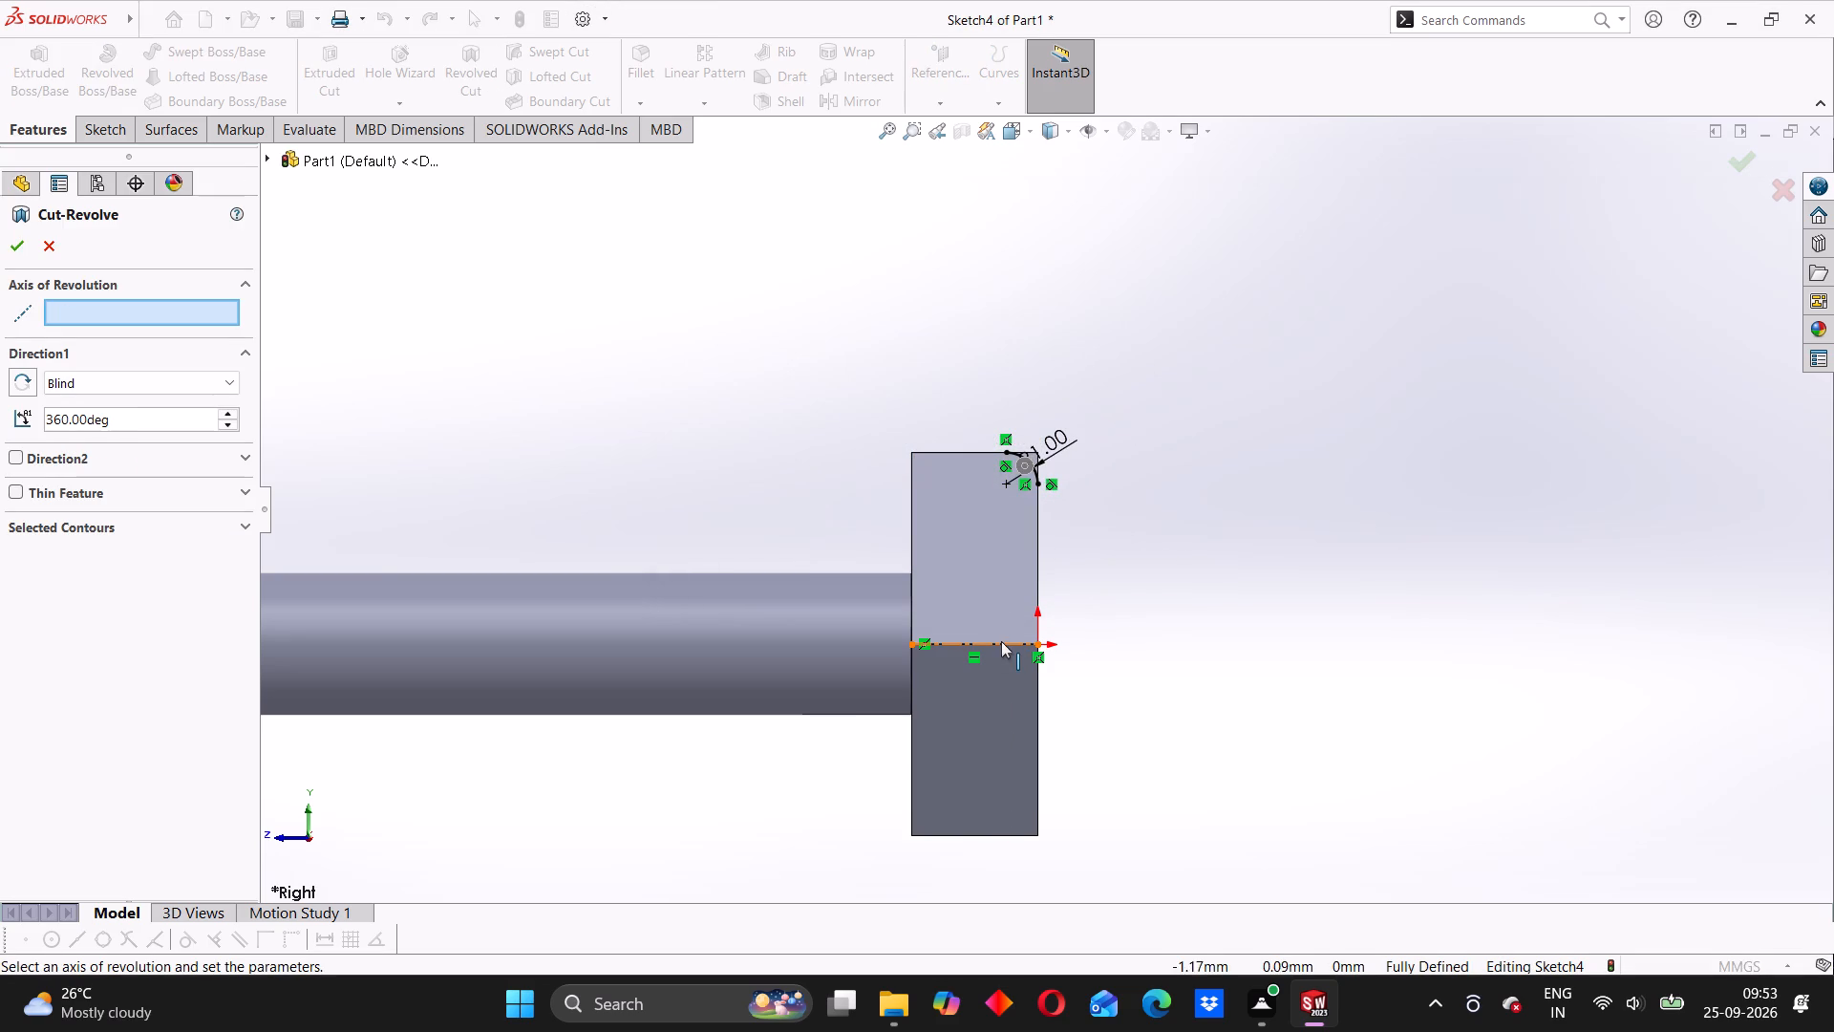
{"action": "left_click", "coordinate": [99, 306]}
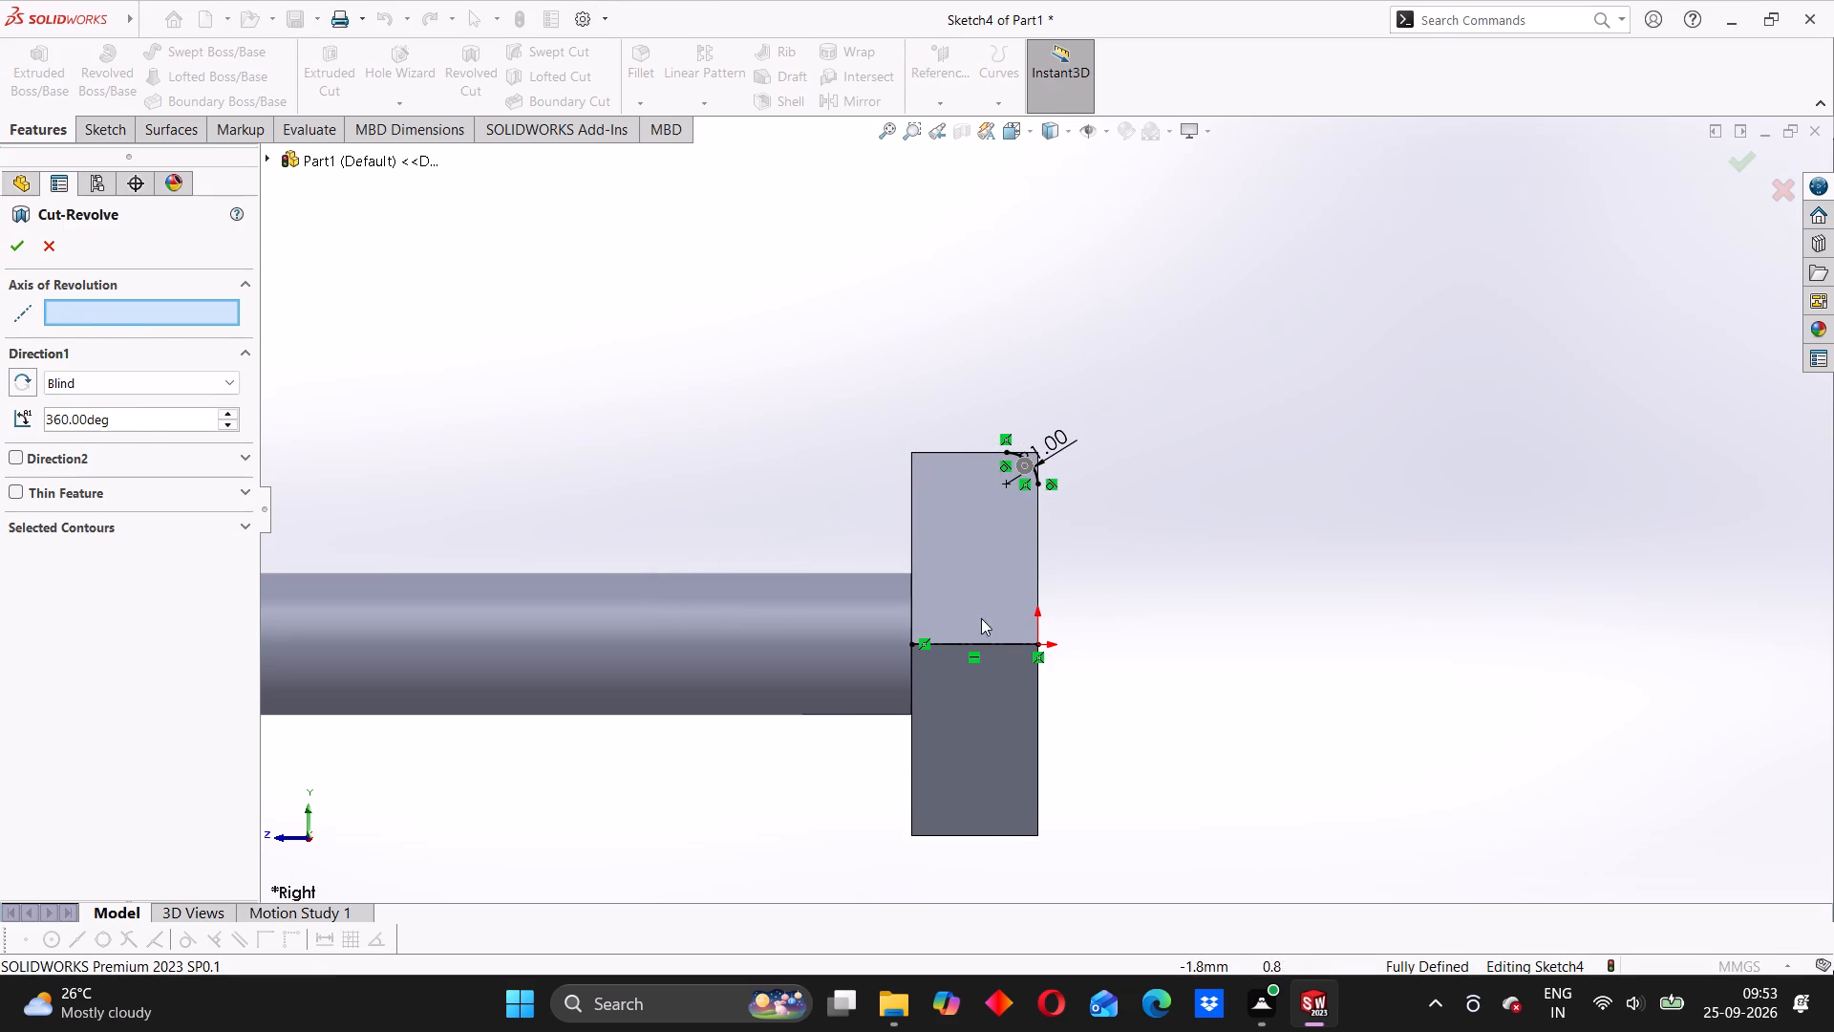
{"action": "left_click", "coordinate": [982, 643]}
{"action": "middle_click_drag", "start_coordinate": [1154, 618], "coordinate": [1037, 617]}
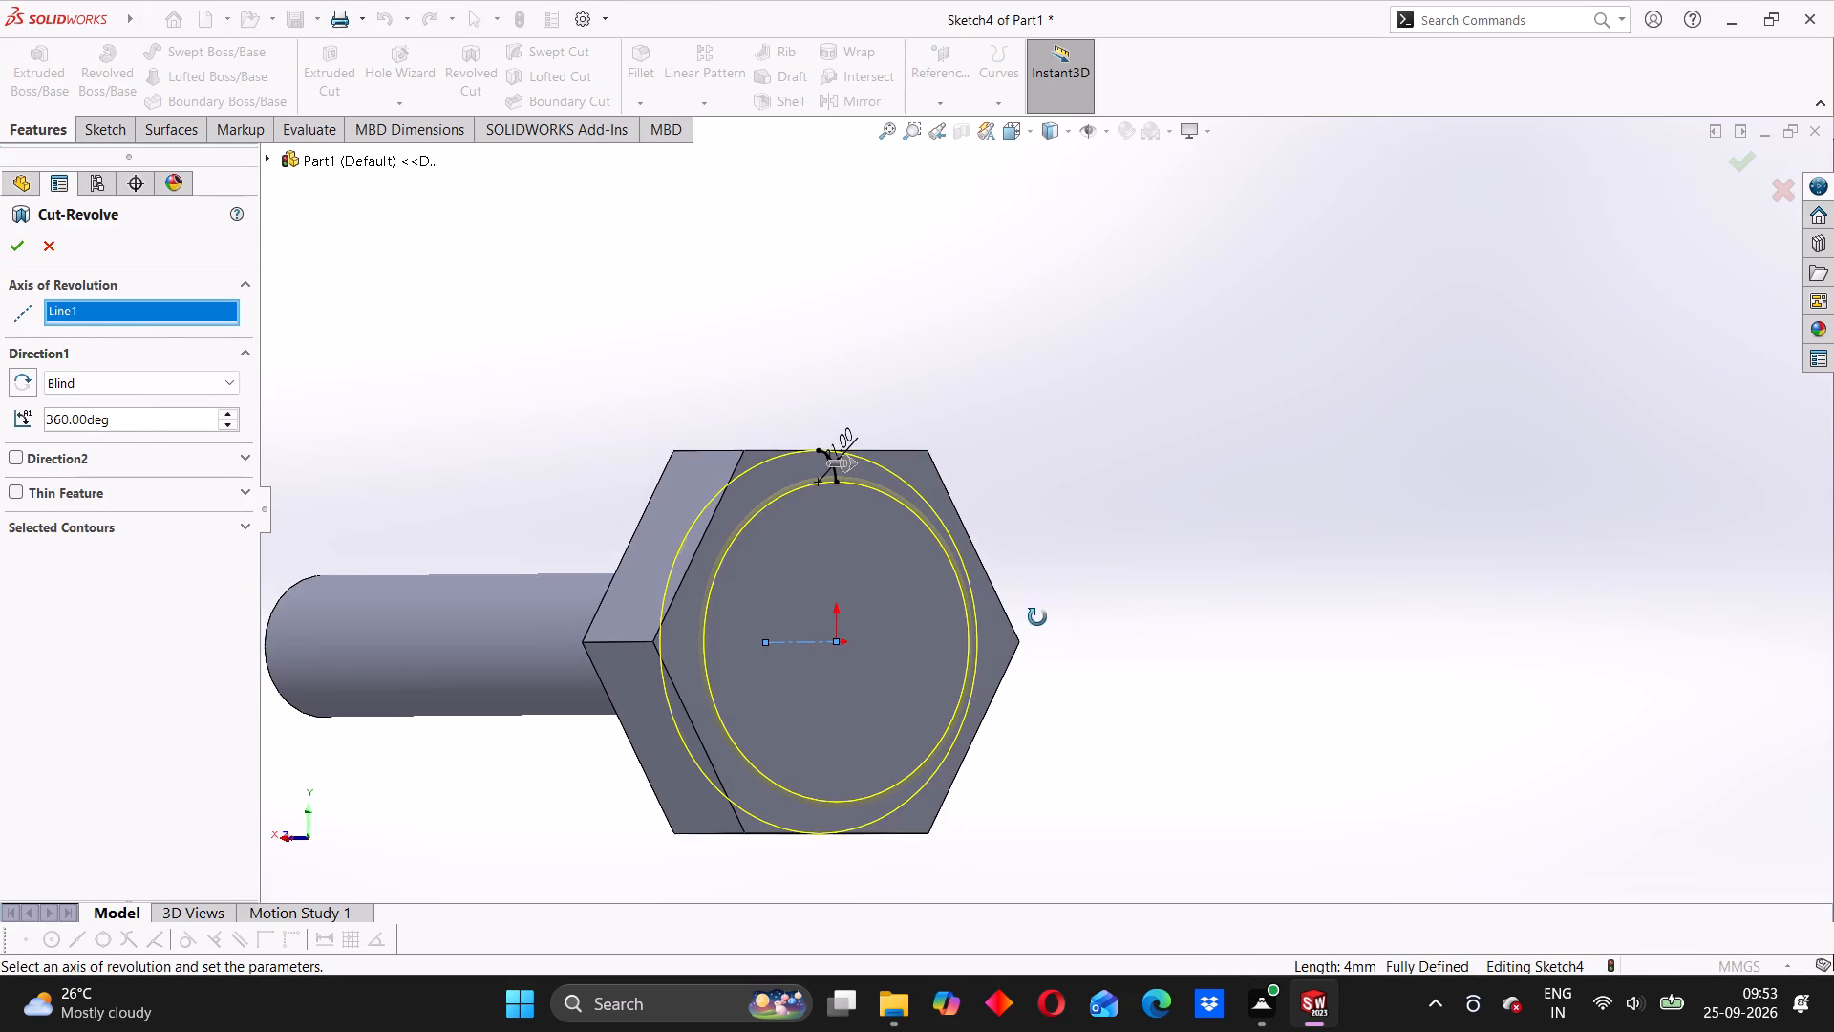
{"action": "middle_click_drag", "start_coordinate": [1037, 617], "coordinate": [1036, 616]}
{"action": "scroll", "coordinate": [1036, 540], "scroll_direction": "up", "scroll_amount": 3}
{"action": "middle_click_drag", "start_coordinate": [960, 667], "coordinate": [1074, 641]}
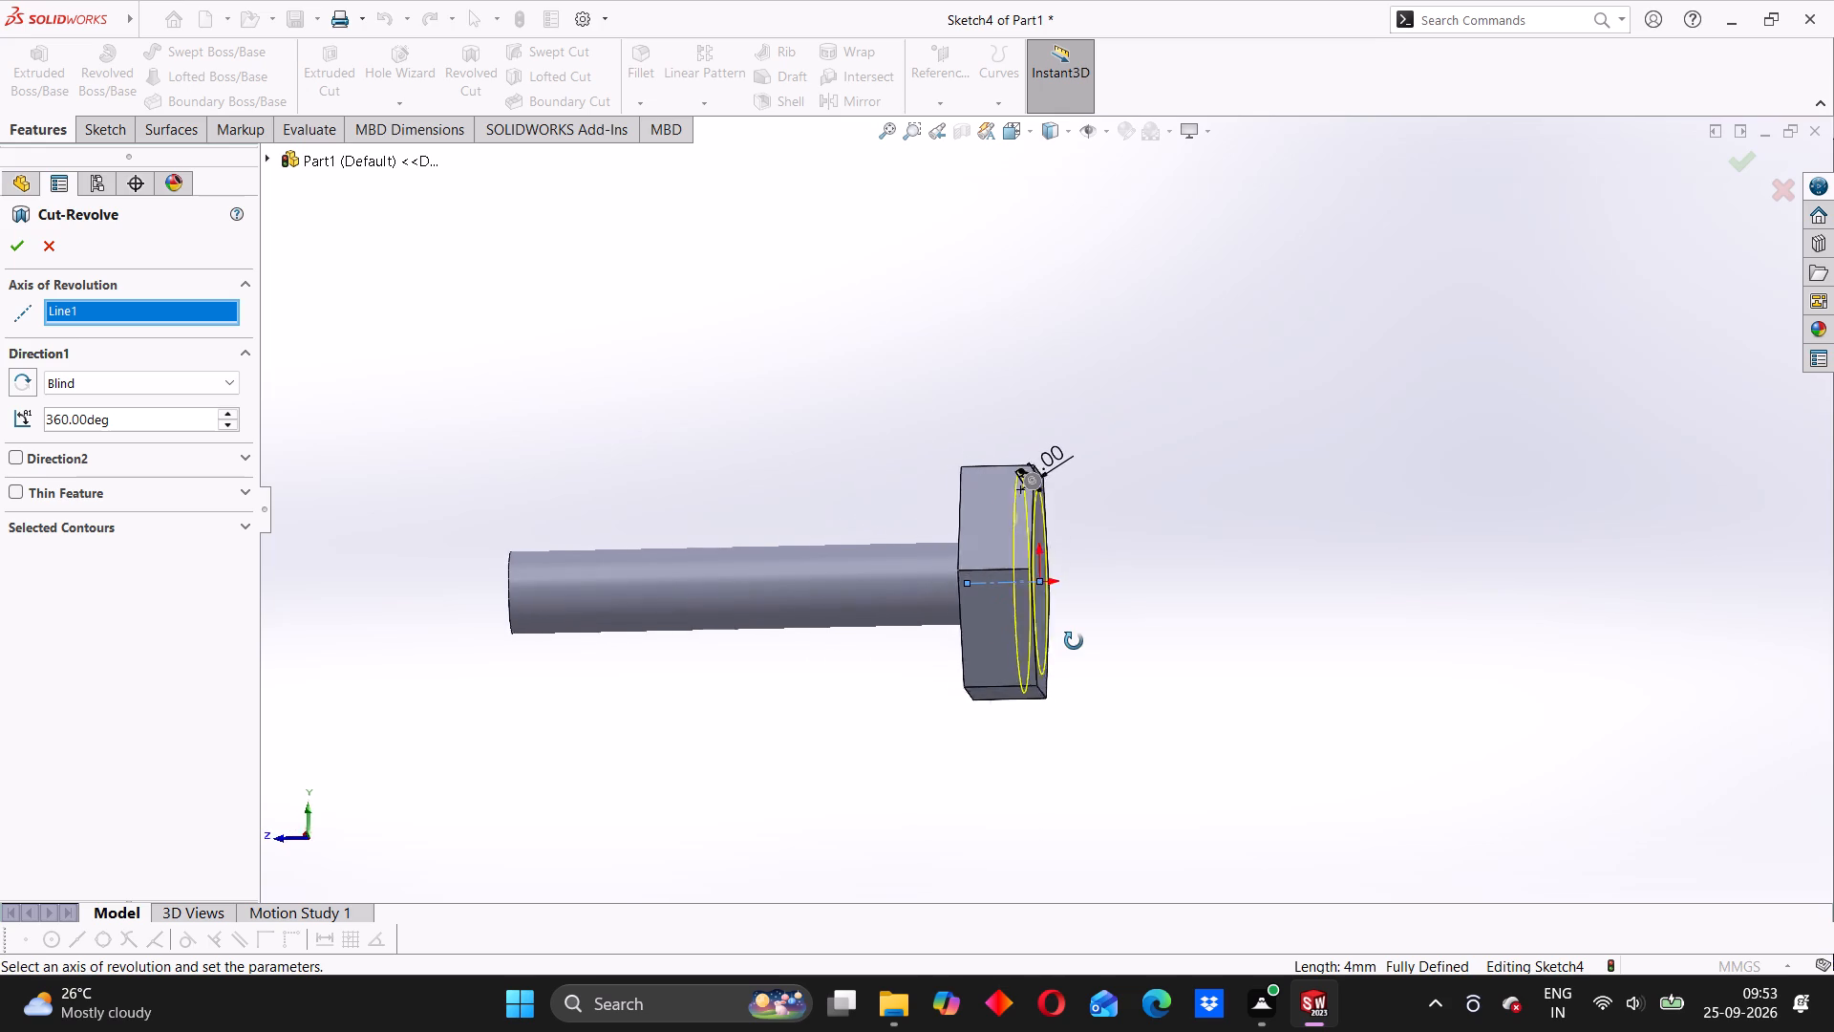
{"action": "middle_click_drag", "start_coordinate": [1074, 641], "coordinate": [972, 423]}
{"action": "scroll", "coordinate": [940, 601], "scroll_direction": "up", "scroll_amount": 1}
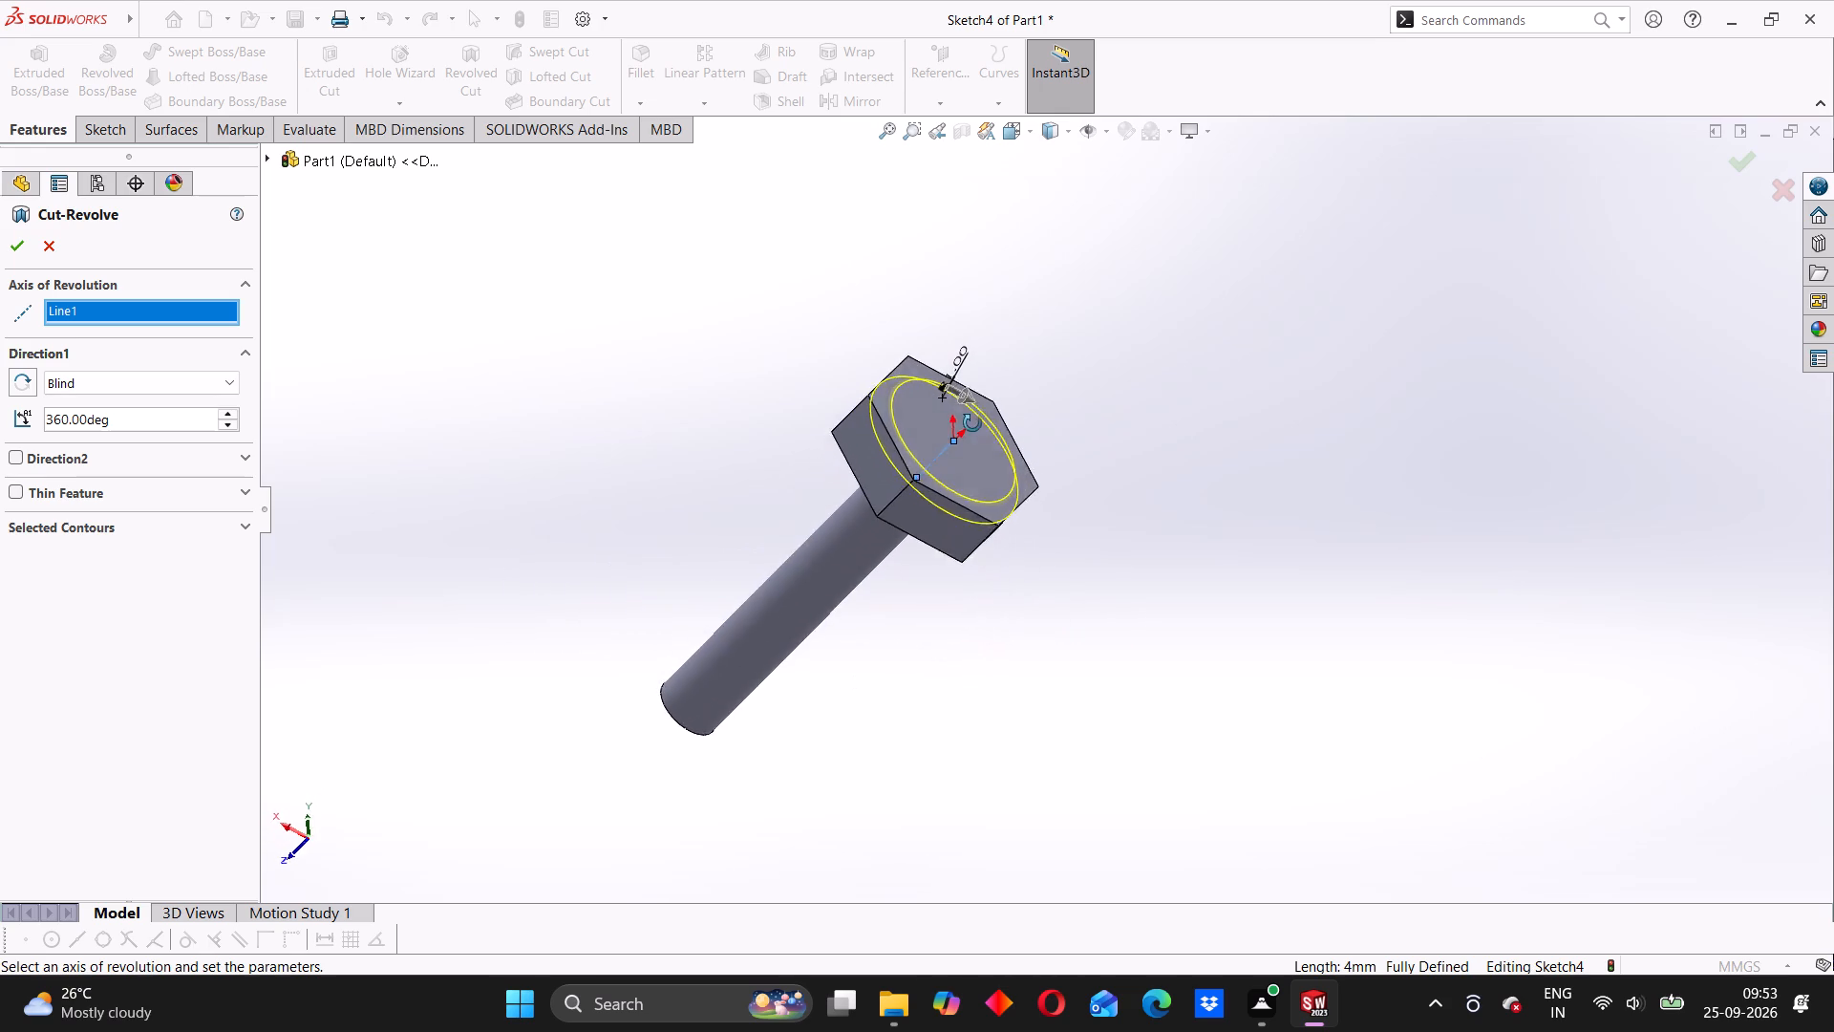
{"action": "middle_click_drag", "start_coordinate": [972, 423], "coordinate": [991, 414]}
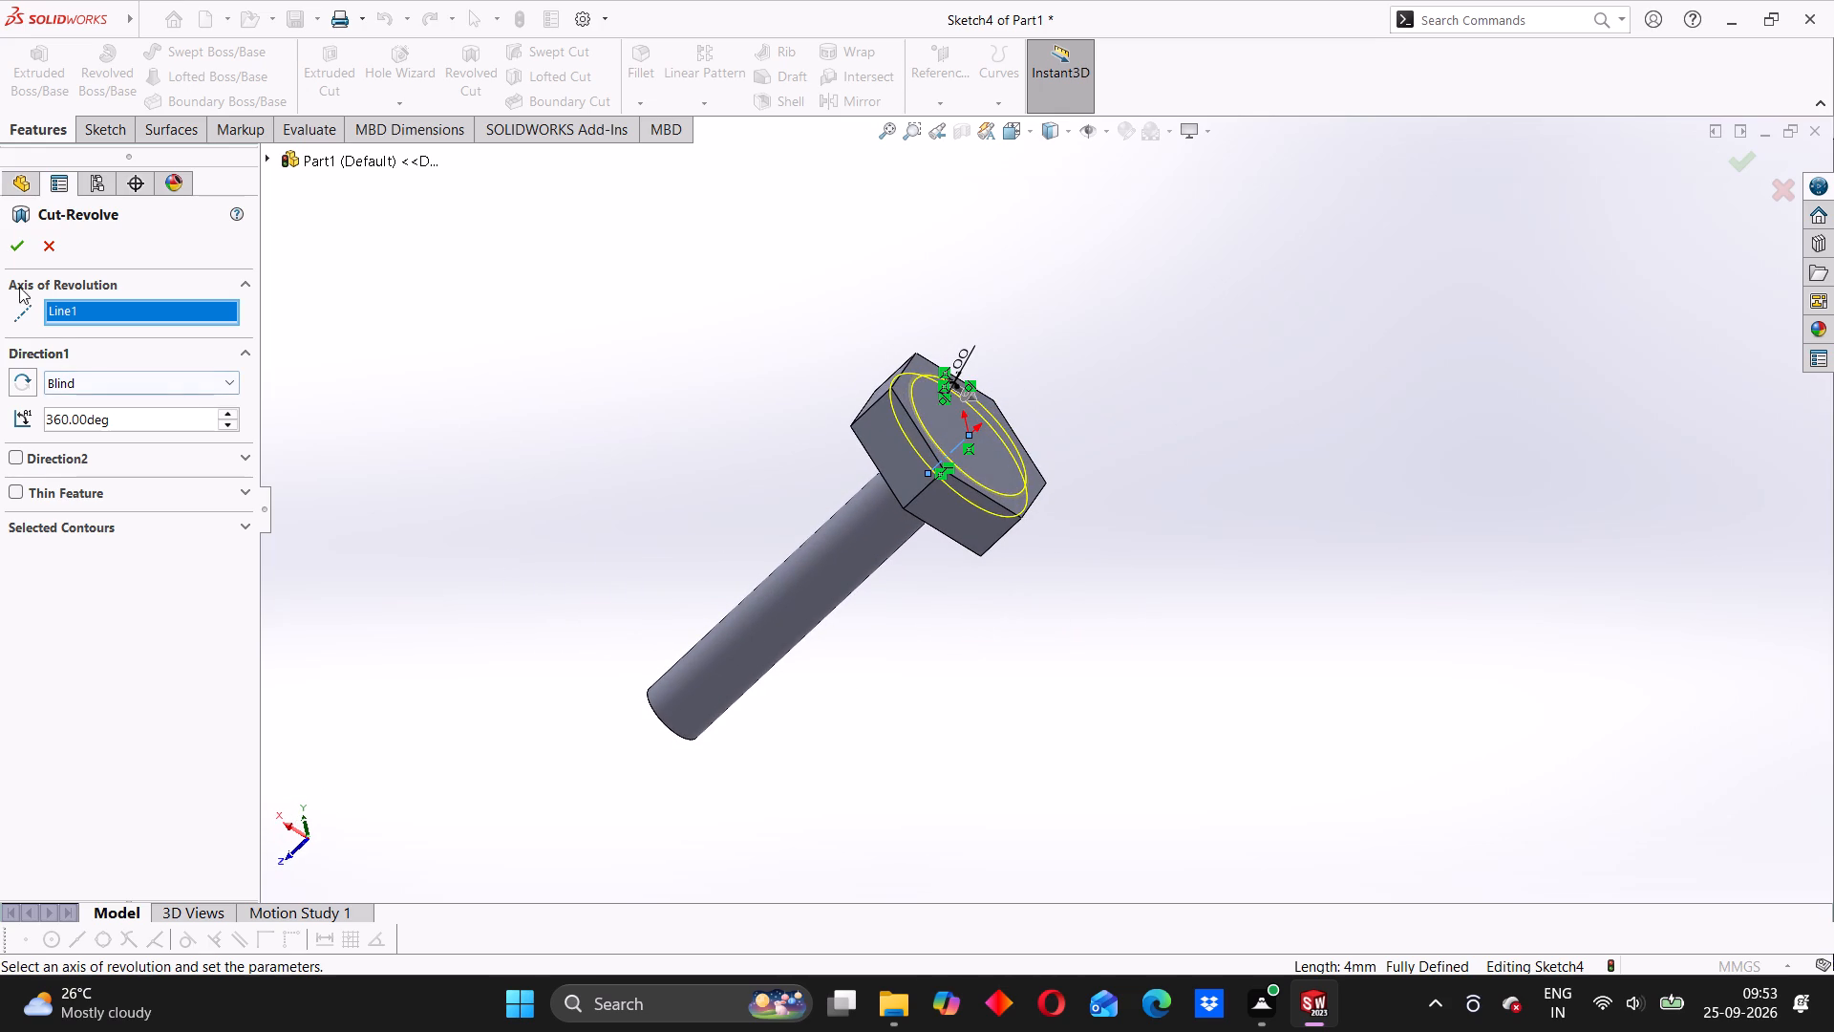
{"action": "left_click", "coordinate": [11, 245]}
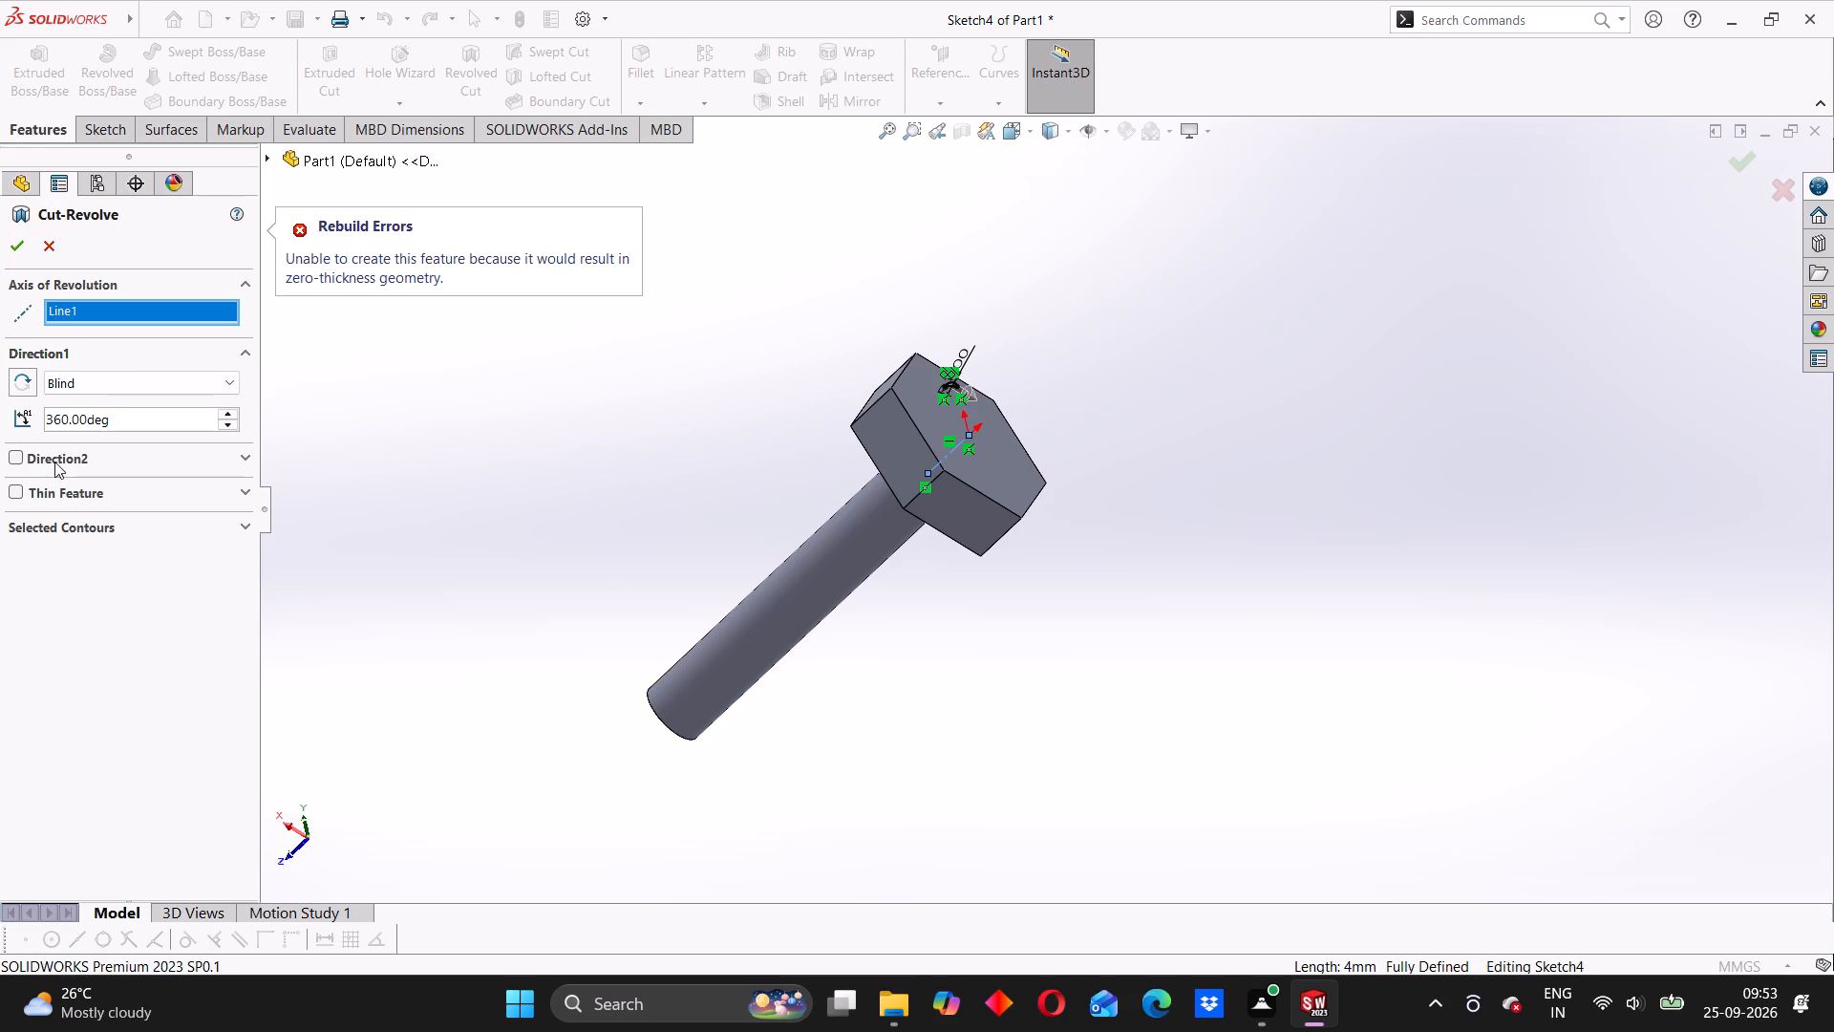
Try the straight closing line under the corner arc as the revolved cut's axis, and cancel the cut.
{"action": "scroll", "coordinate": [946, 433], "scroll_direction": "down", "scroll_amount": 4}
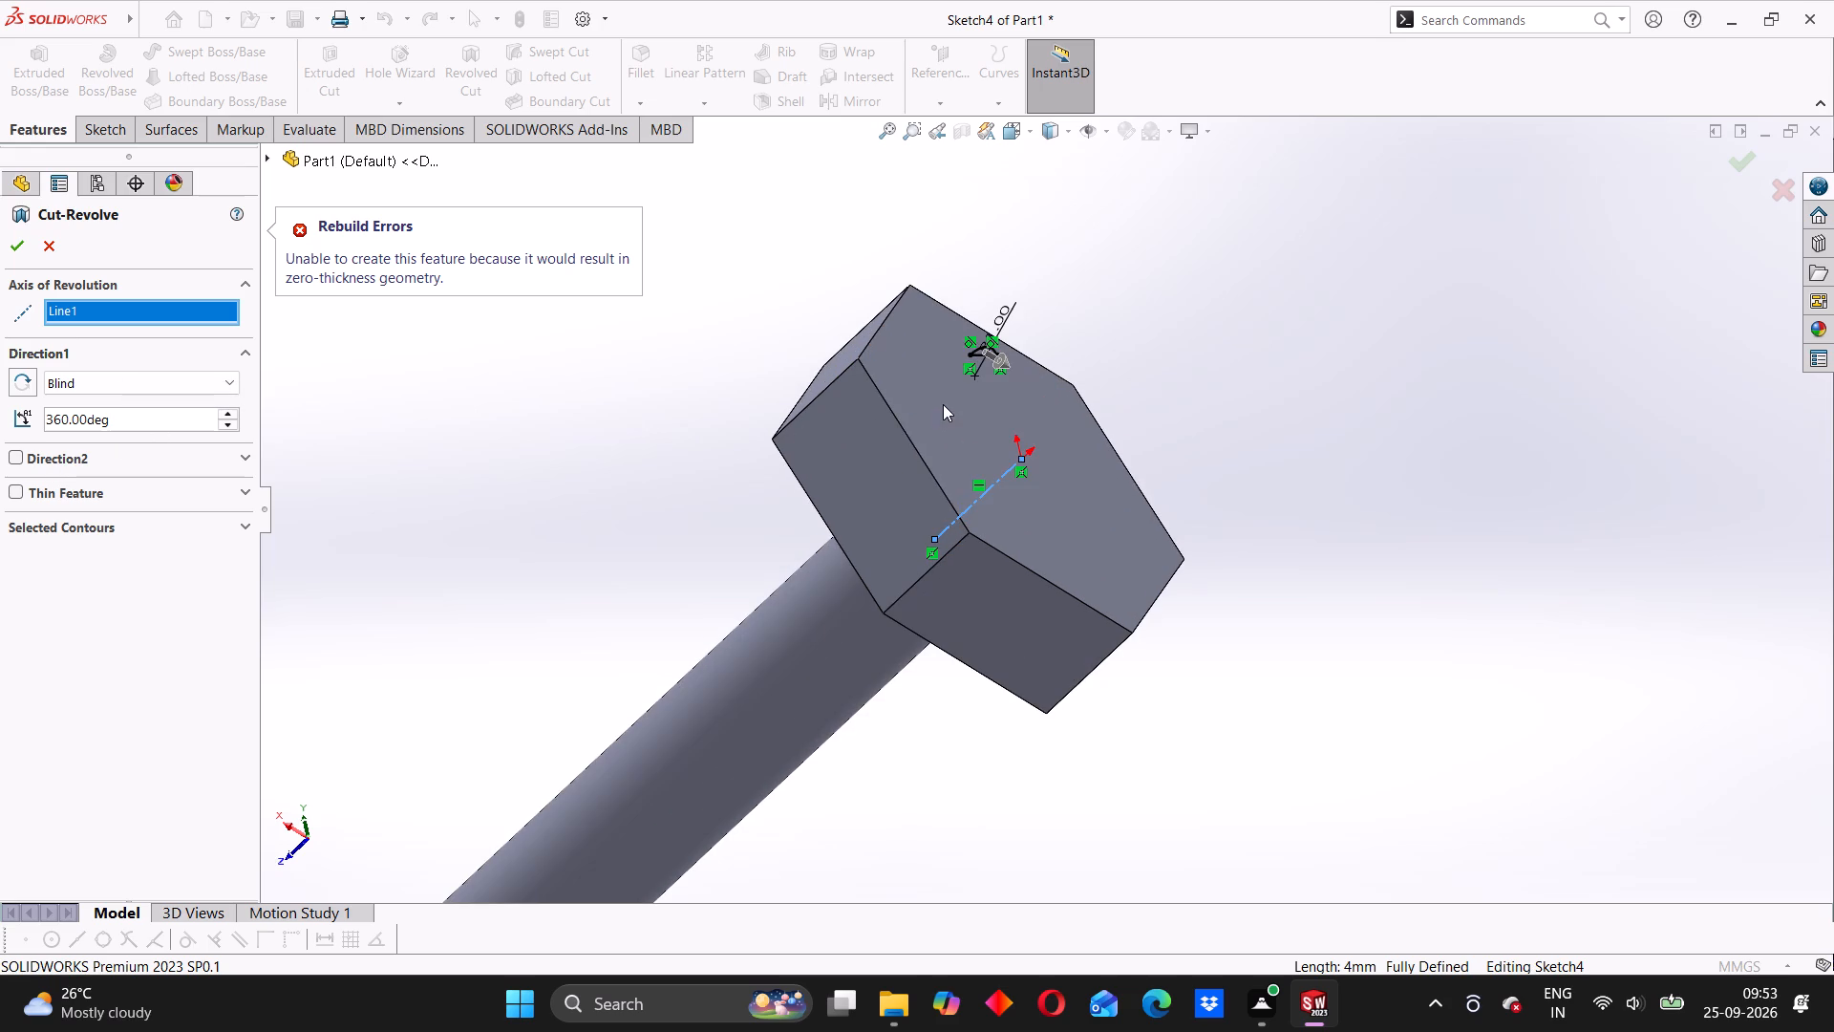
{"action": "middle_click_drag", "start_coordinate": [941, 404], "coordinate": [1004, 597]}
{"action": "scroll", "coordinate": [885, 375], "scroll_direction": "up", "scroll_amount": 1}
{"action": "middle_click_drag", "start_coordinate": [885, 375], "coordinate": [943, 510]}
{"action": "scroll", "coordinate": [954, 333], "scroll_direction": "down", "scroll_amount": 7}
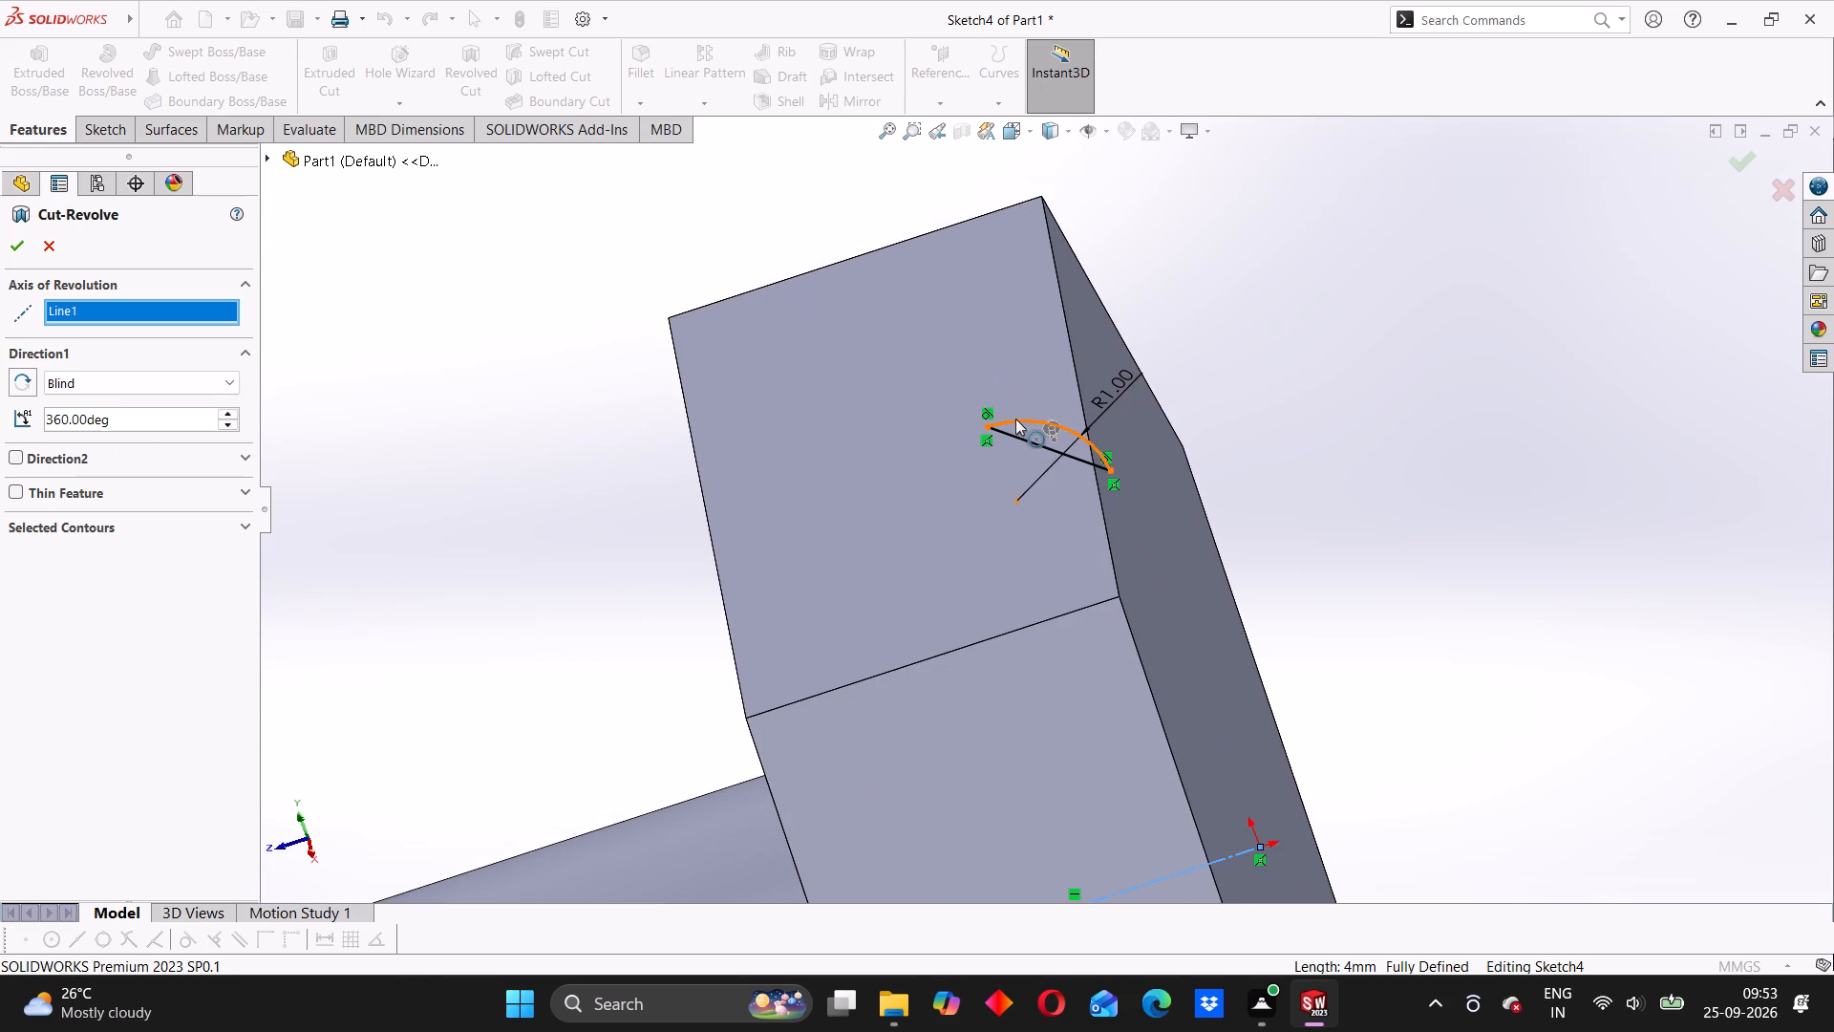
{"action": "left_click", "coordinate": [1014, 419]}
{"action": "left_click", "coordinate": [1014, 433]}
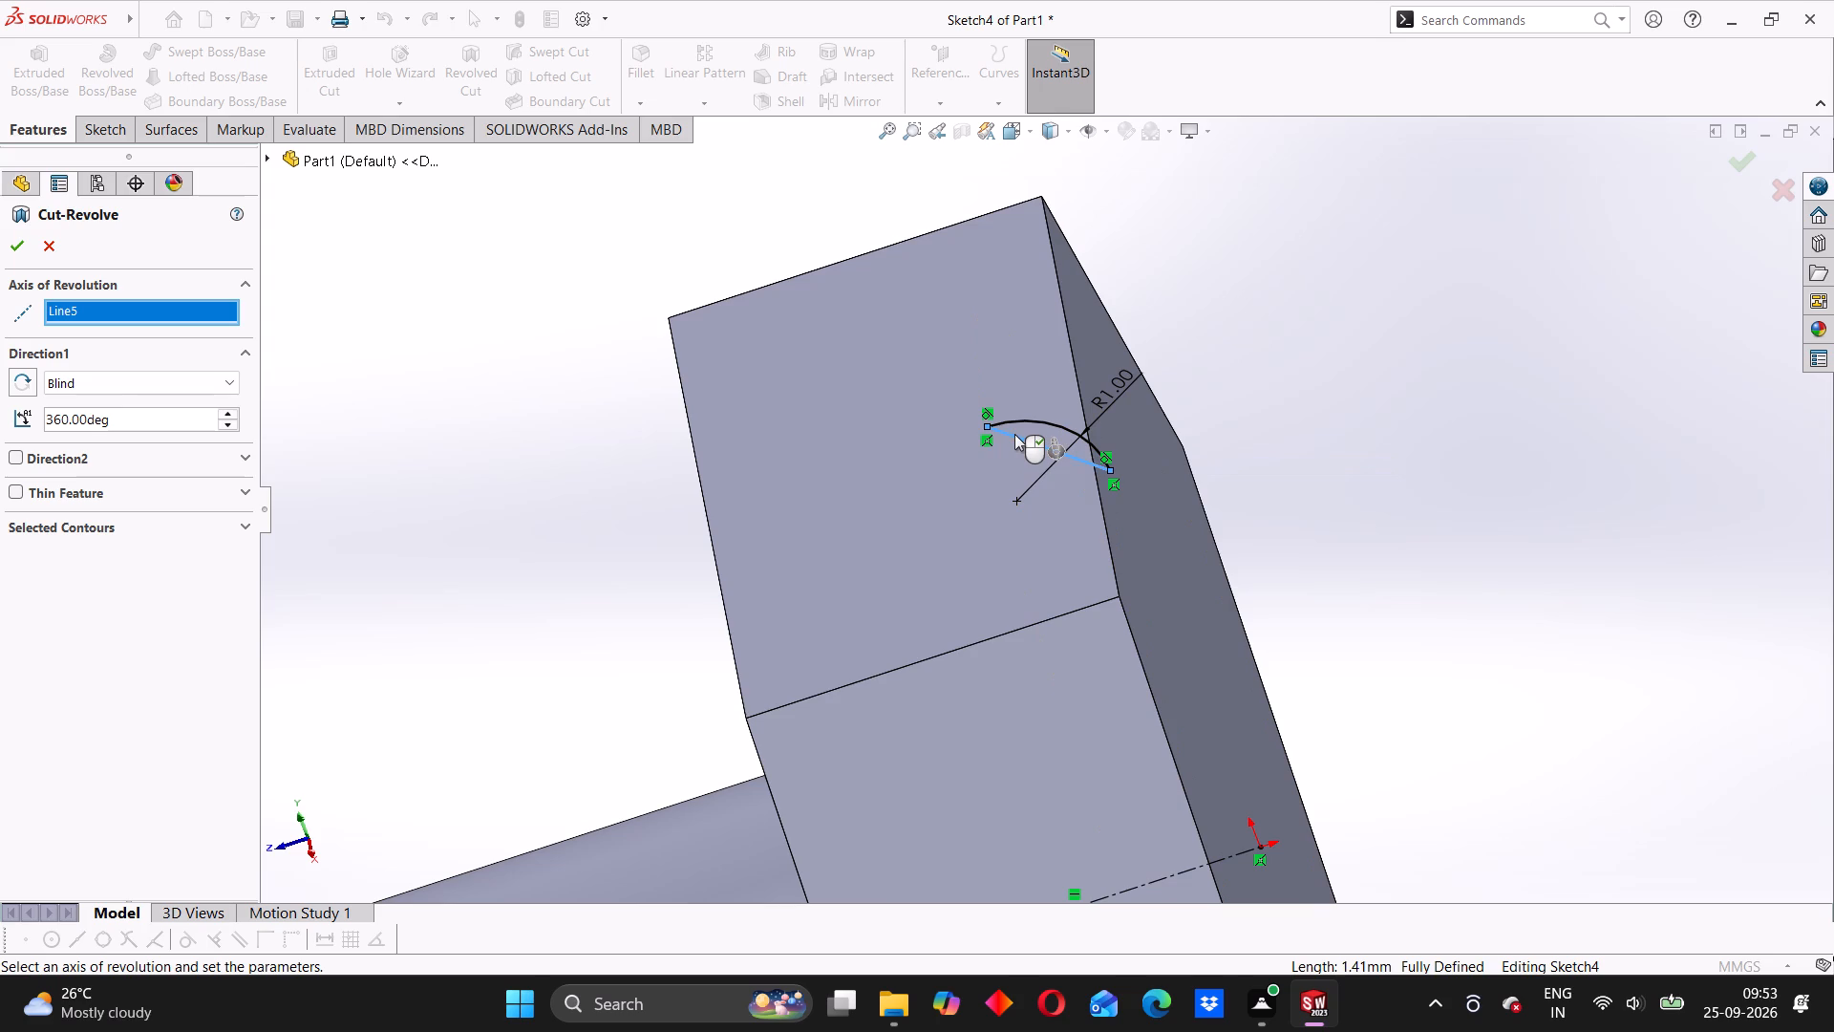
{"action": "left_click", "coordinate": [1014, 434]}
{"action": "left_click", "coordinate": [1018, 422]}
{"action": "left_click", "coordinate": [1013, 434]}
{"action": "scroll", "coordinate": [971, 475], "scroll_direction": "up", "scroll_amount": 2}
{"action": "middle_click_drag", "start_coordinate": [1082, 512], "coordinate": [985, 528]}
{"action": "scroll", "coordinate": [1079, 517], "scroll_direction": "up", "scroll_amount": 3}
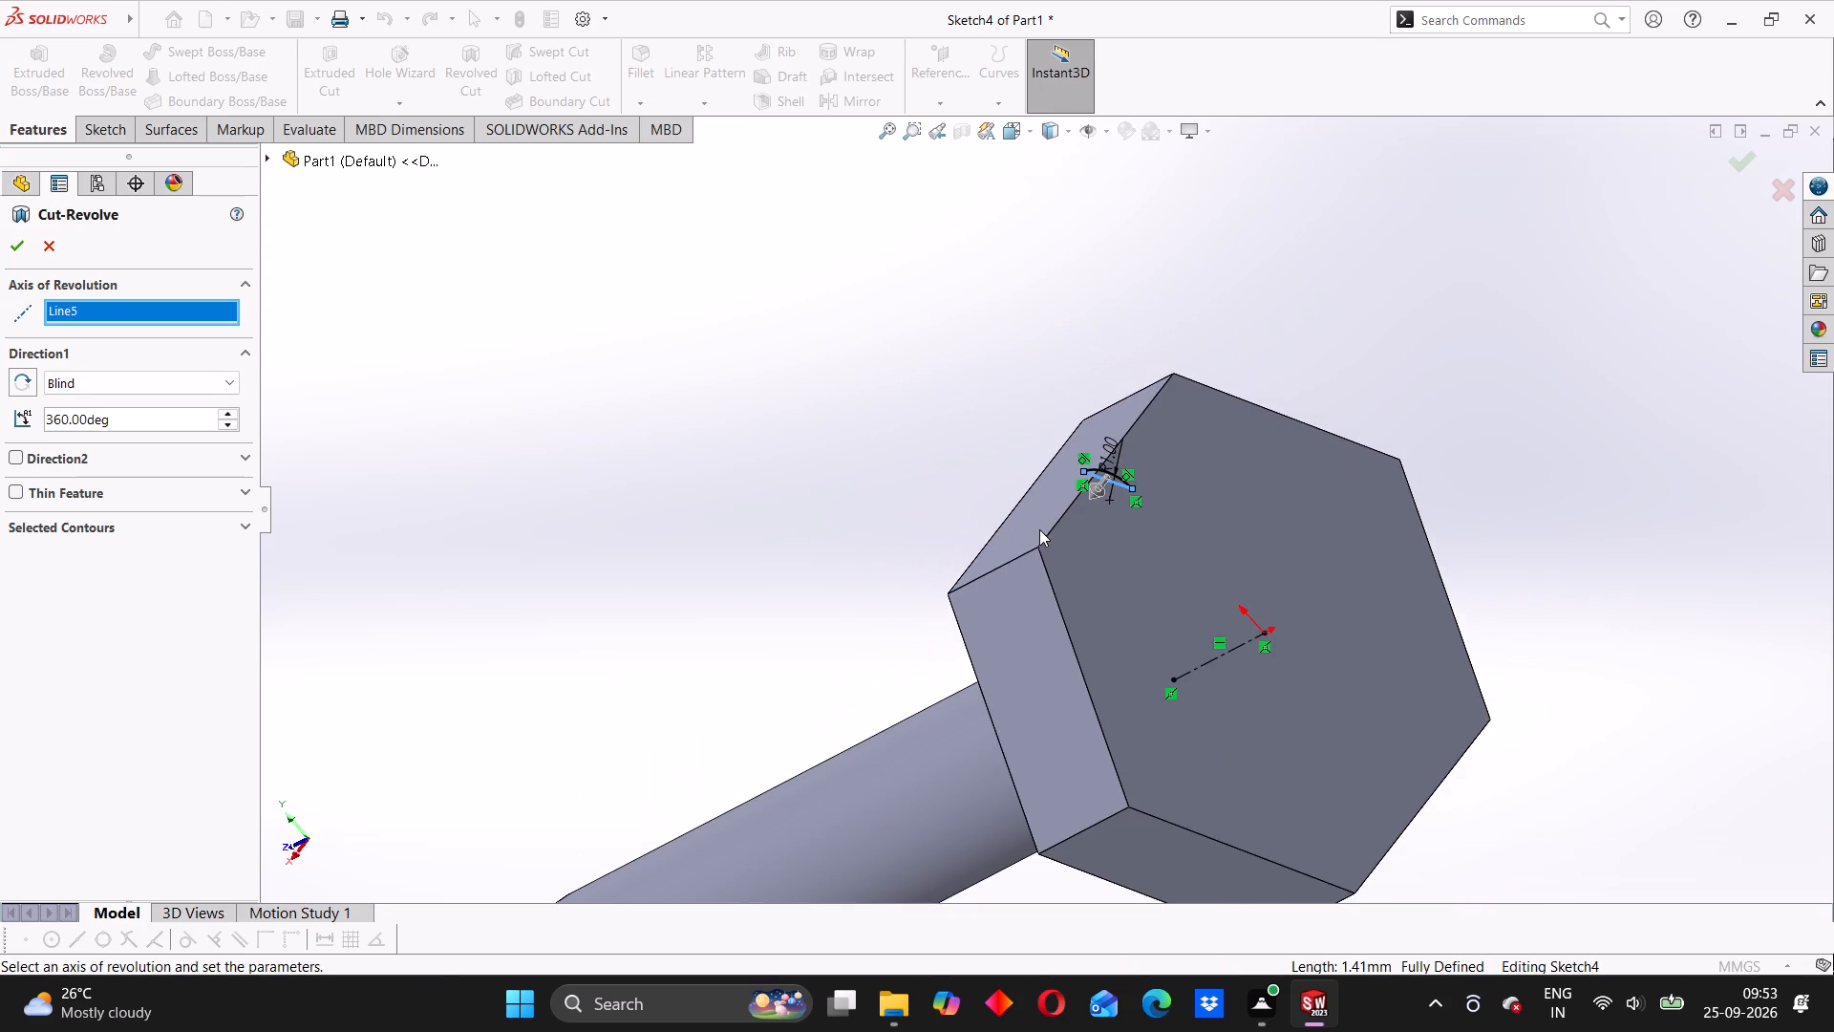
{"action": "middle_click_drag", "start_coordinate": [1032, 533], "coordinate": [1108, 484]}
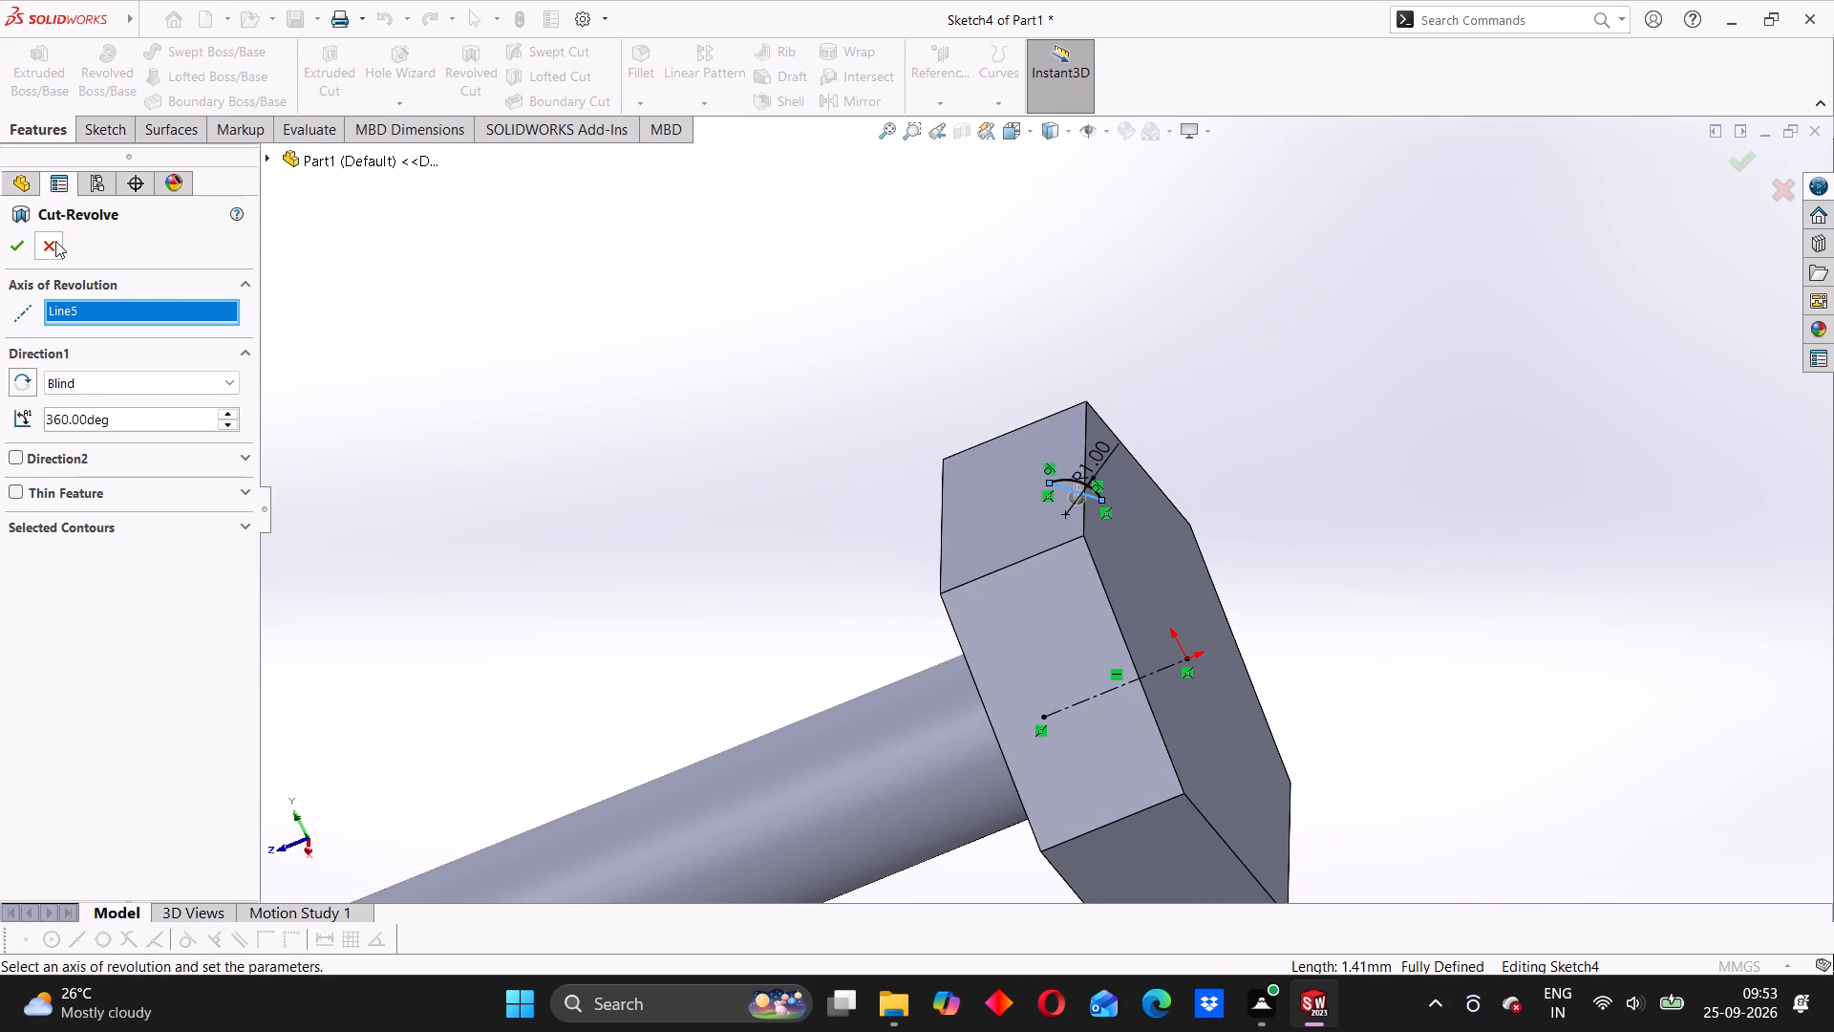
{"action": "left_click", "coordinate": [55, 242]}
Delete the straight line joining the two ends of the corner arc, viewing the sketch face-on.
{"action": "scroll", "coordinate": [856, 471], "scroll_direction": "down", "scroll_amount": 1}
{"action": "scroll", "coordinate": [857, 471], "scroll_direction": "up", "scroll_amount": 1}
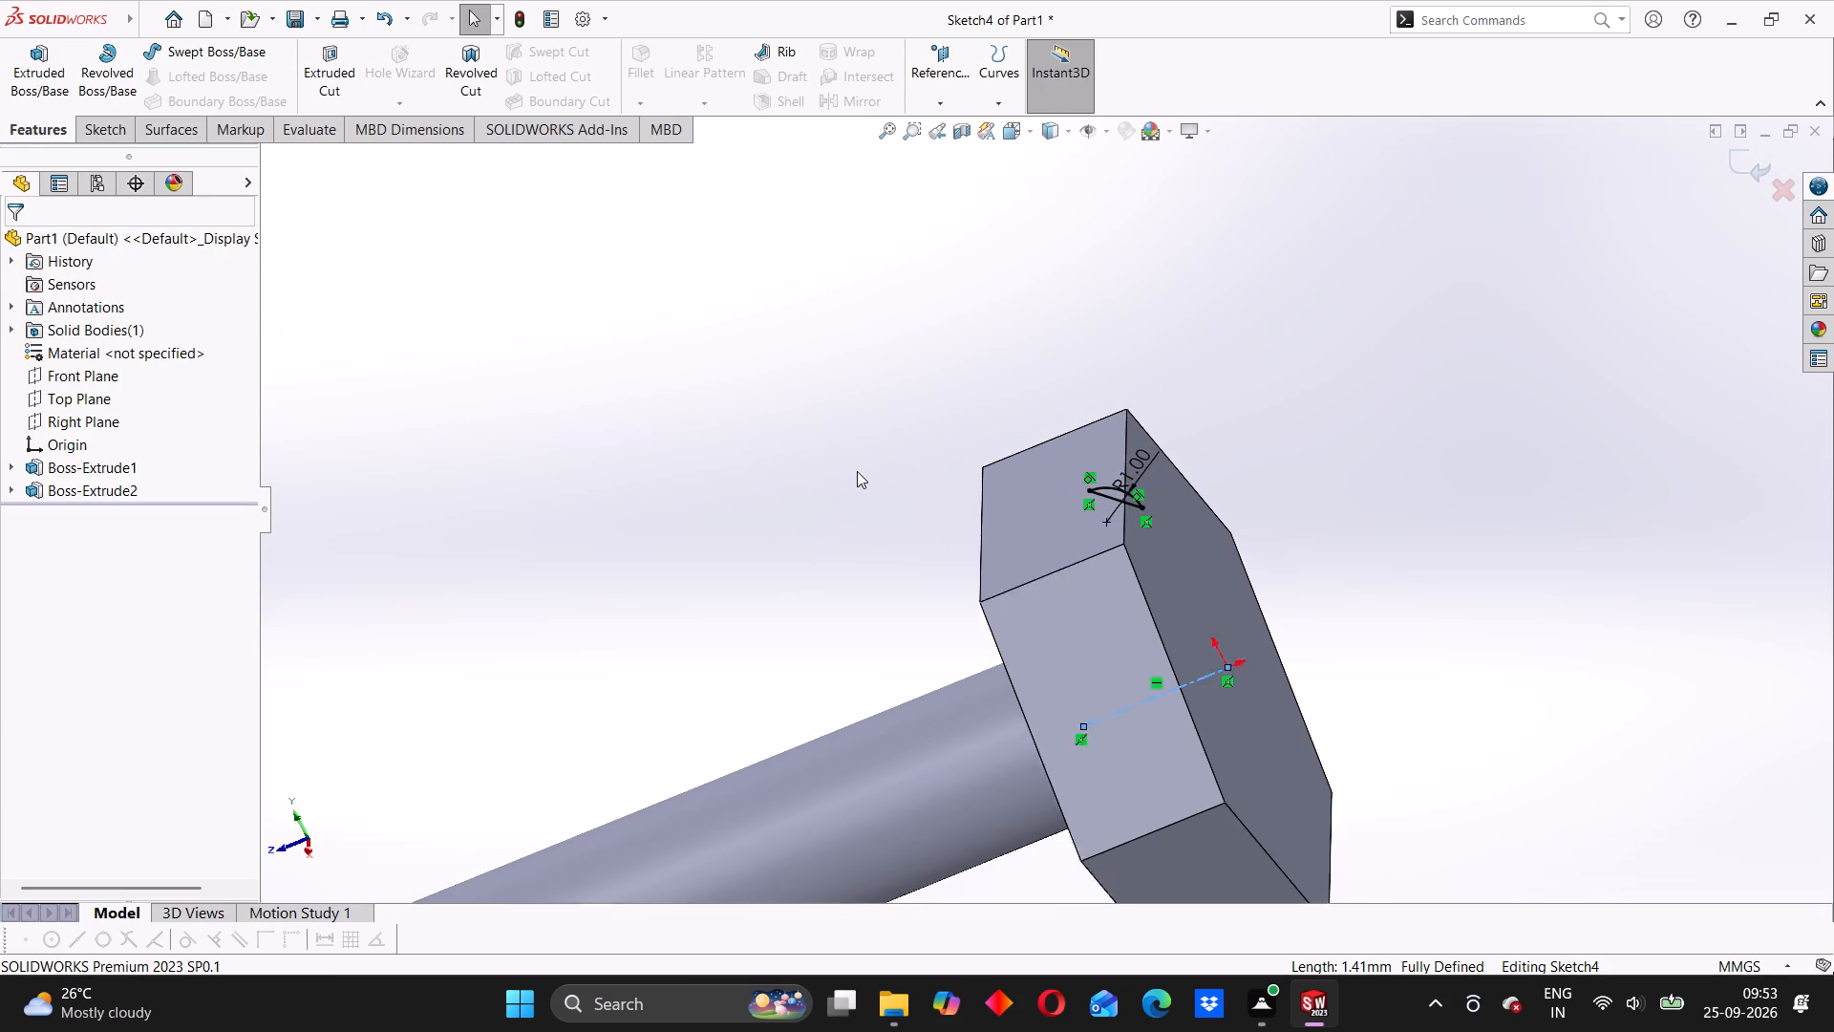
{"action": "scroll", "coordinate": [857, 471], "scroll_direction": "up", "scroll_amount": 2}
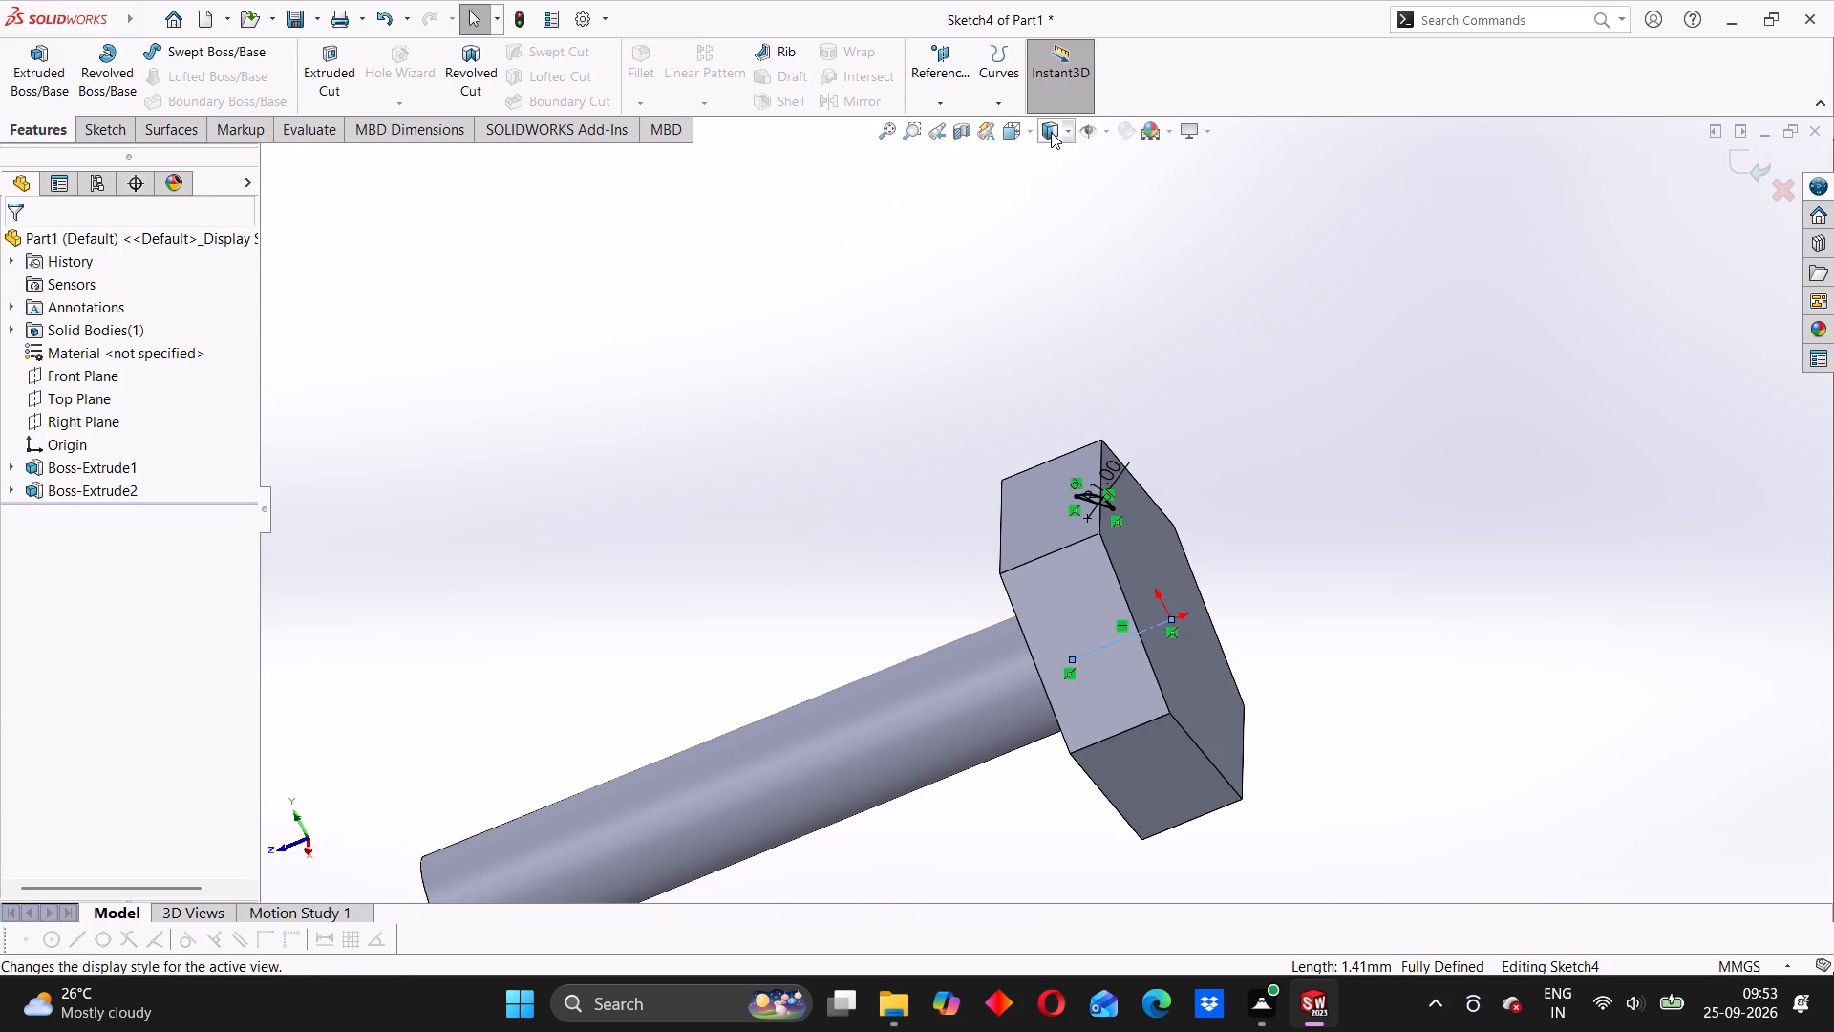
{"action": "left_click", "coordinate": [1064, 129]}
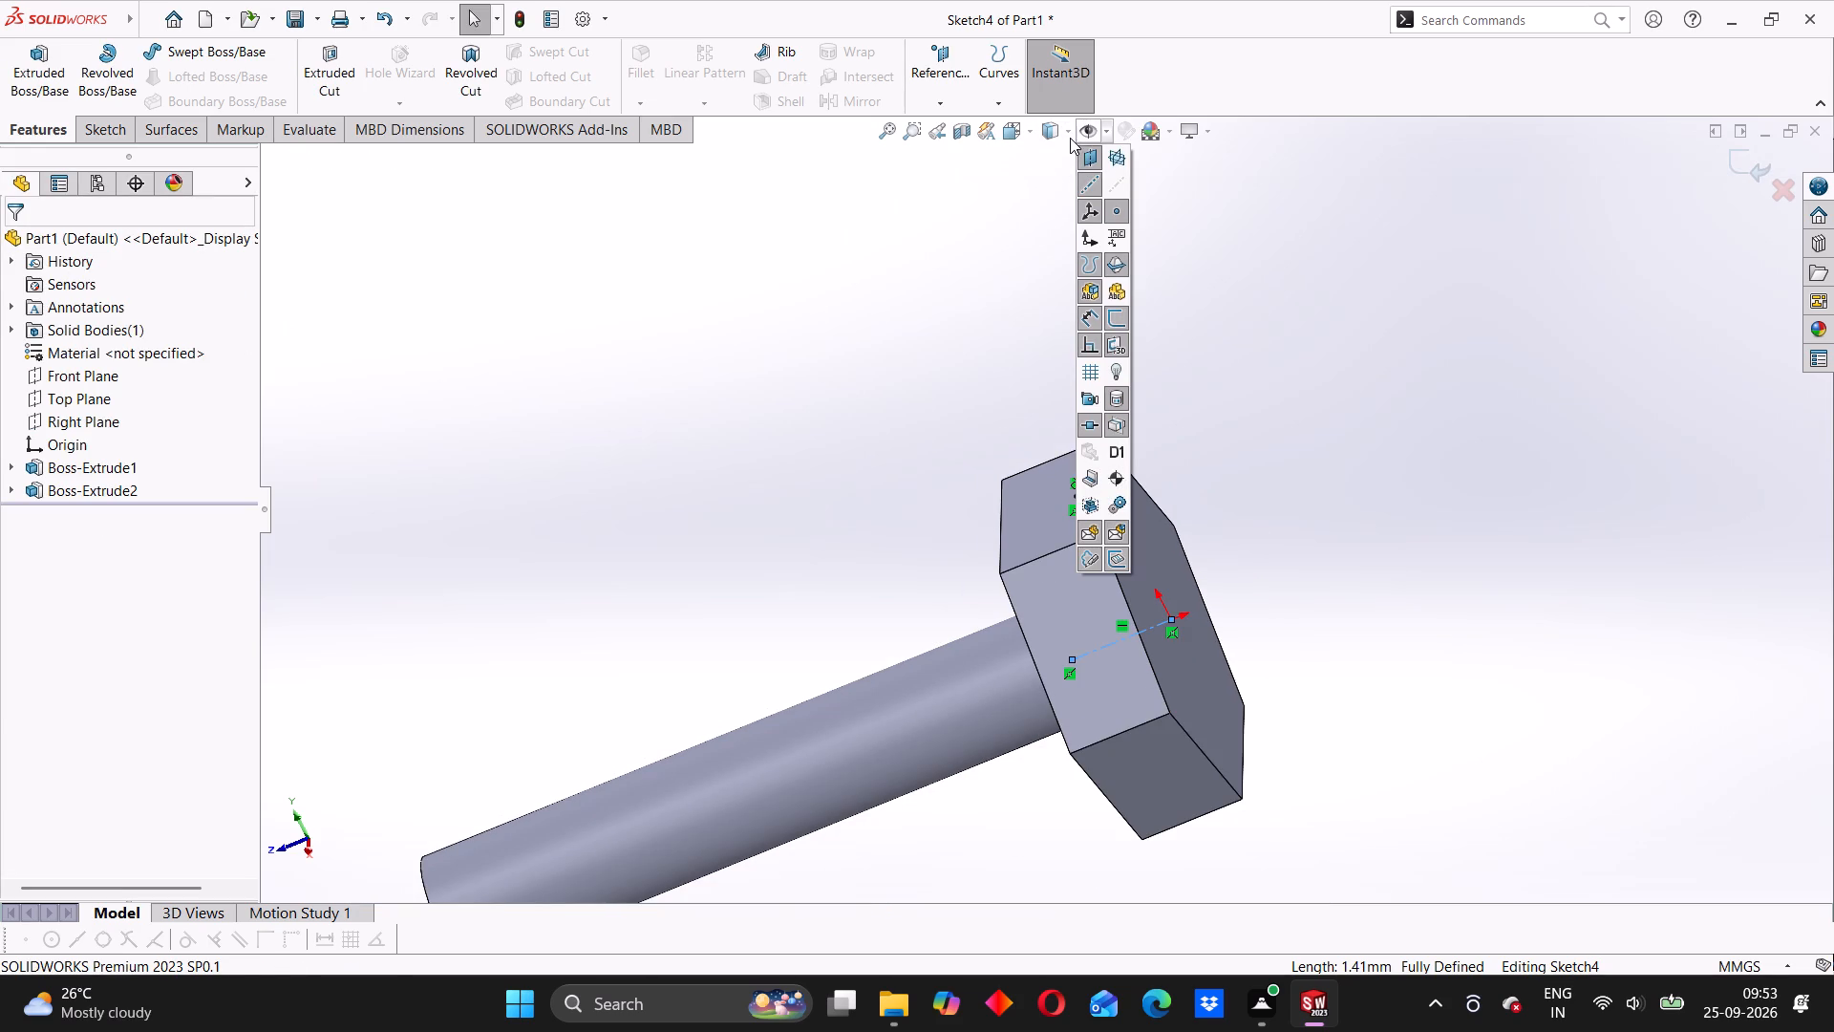
{"action": "left_click", "coordinate": [1067, 132]}
{"action": "left_click", "coordinate": [1067, 132]}
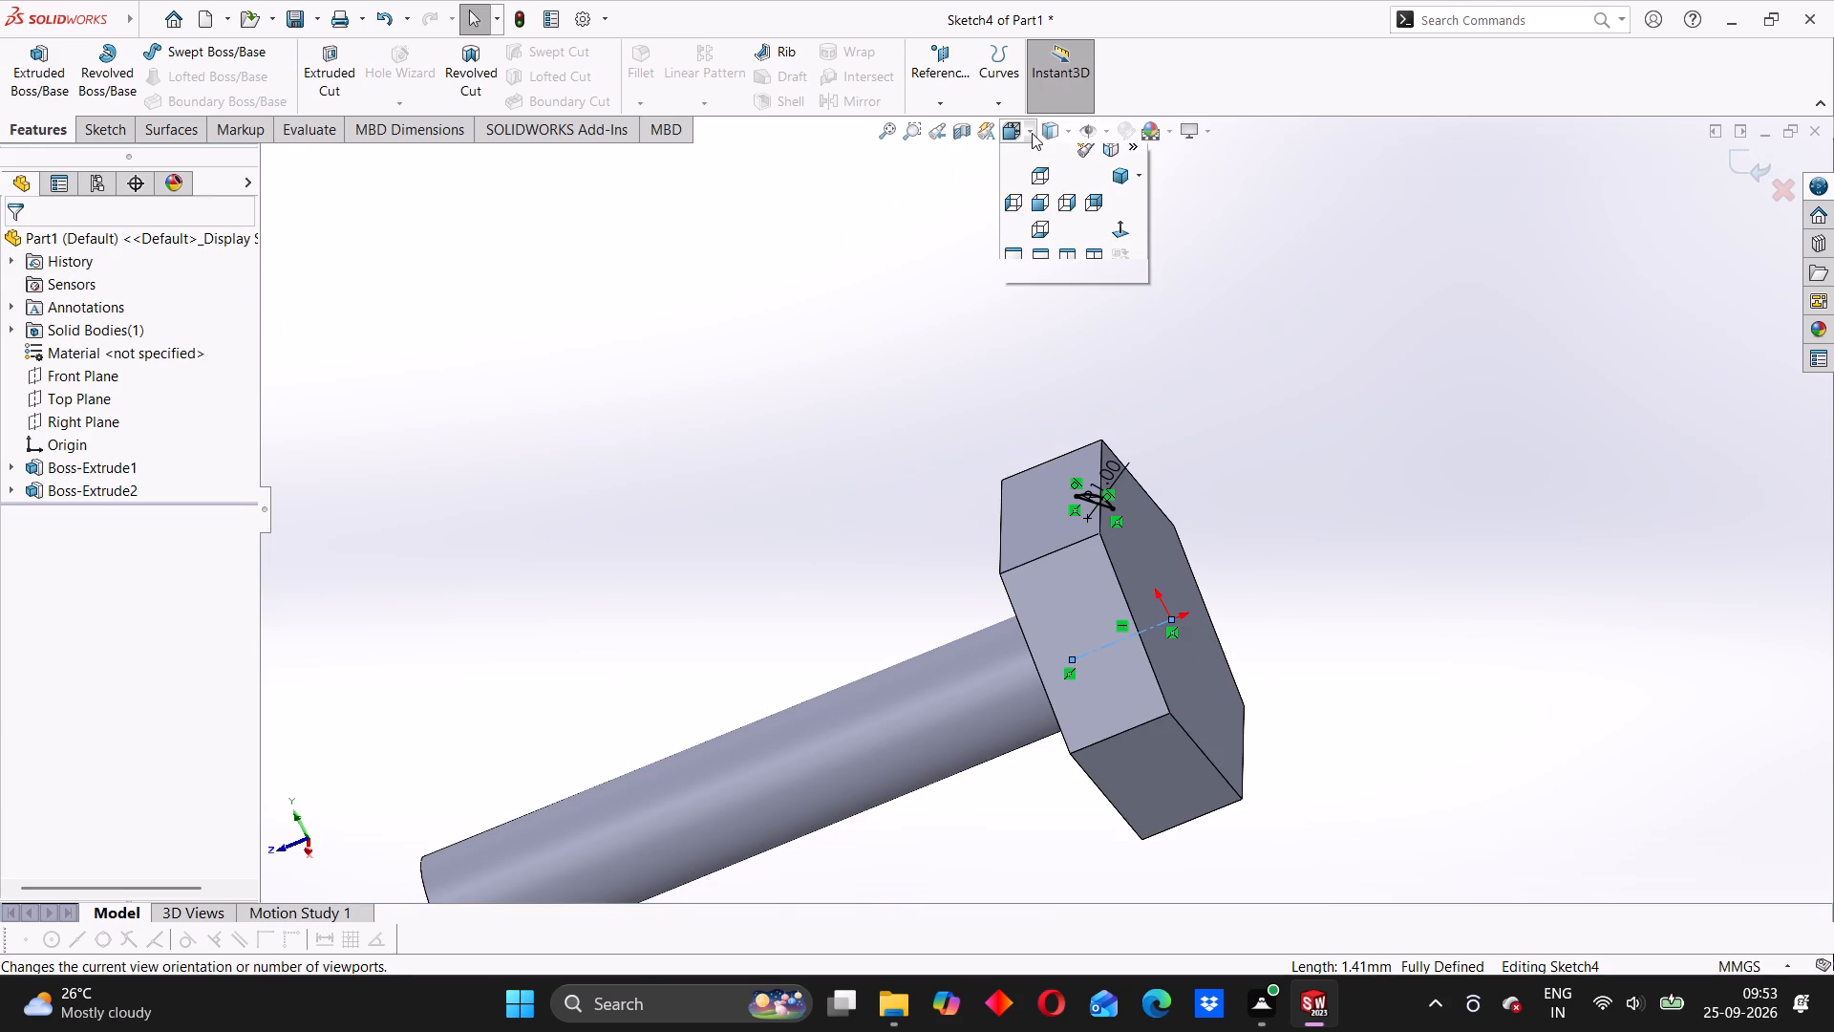
{"action": "left_click", "coordinate": [1111, 238]}
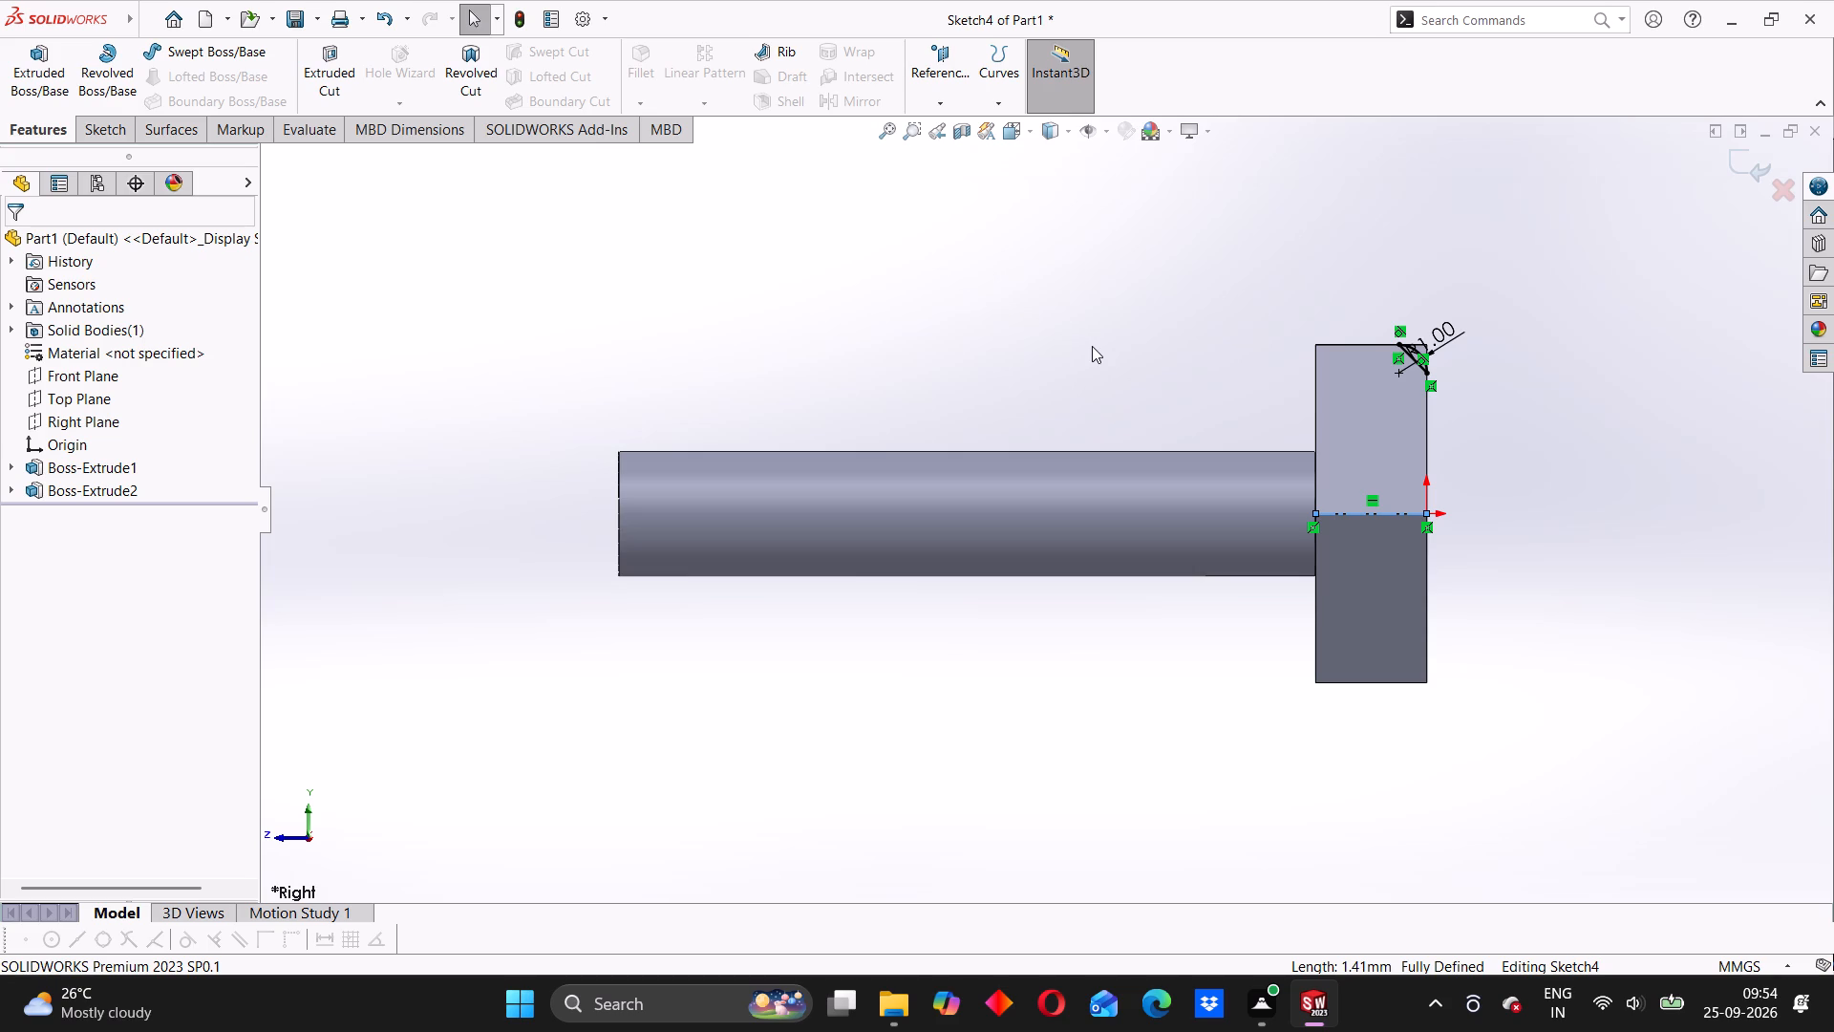
{"action": "left_click", "coordinate": [1477, 451]}
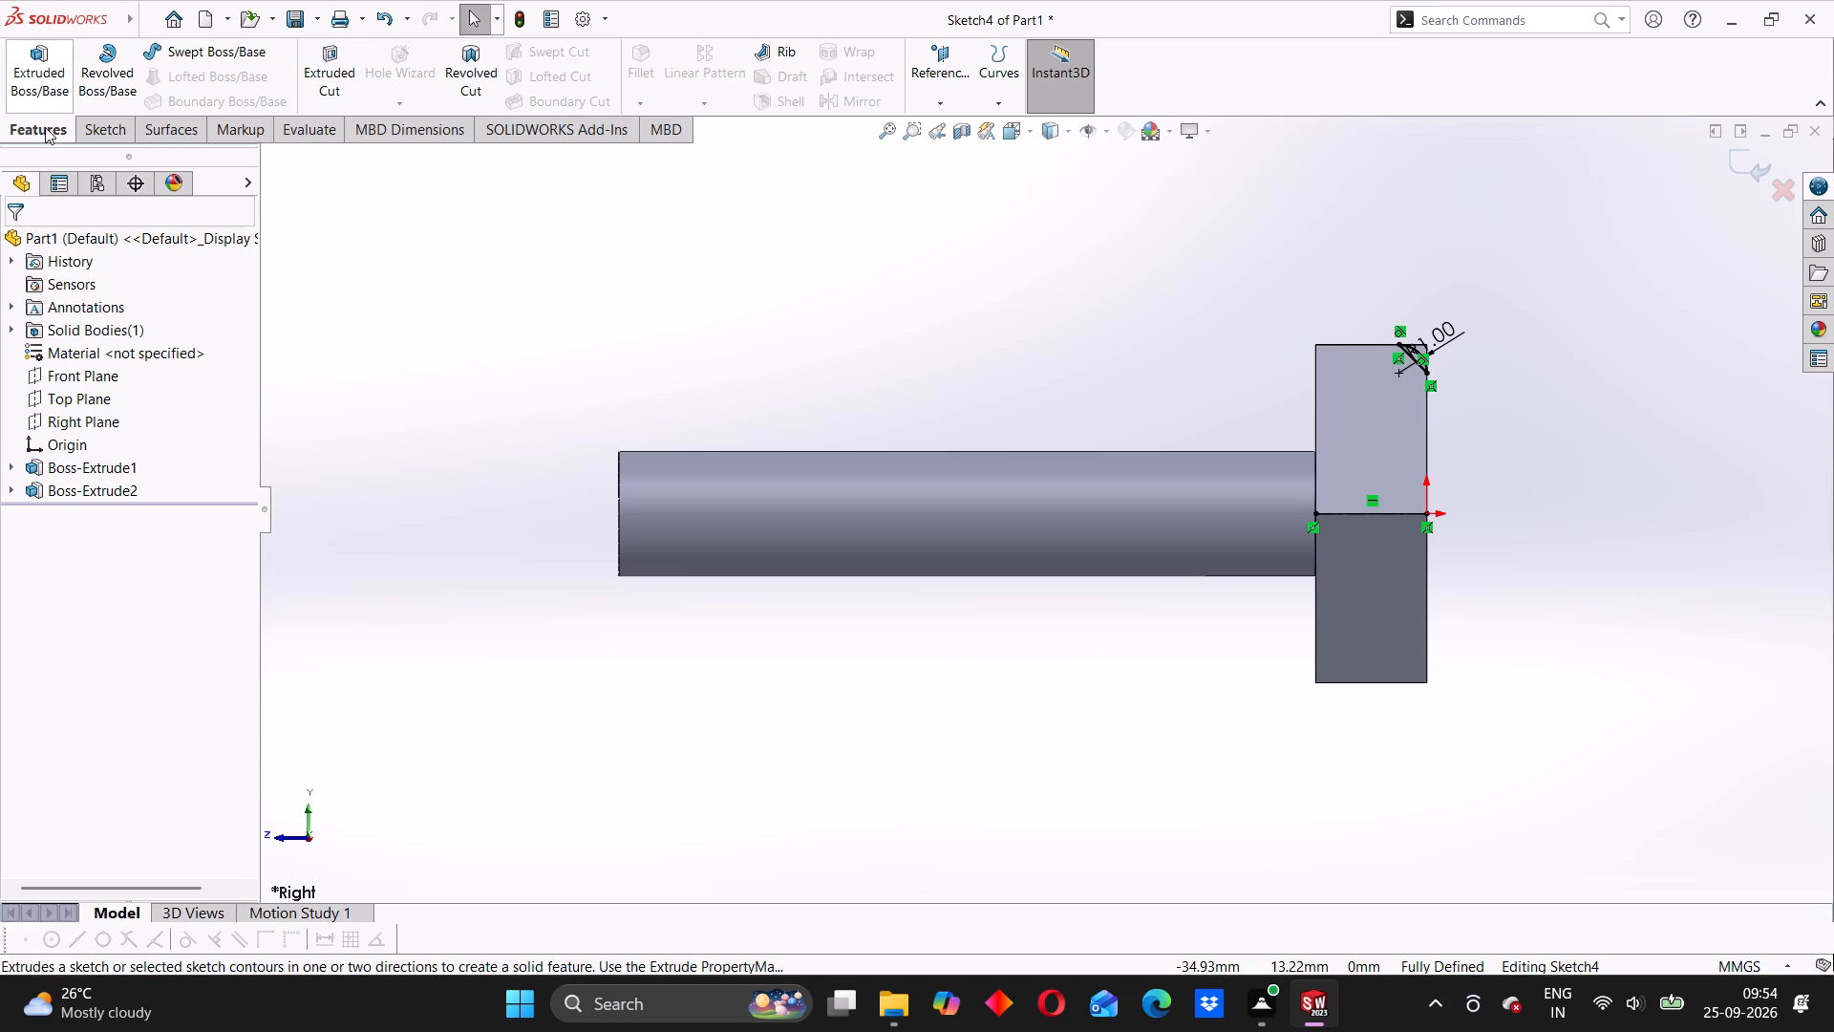
{"action": "left_click", "coordinate": [106, 130]}
{"action": "left_click", "coordinate": [178, 50]}
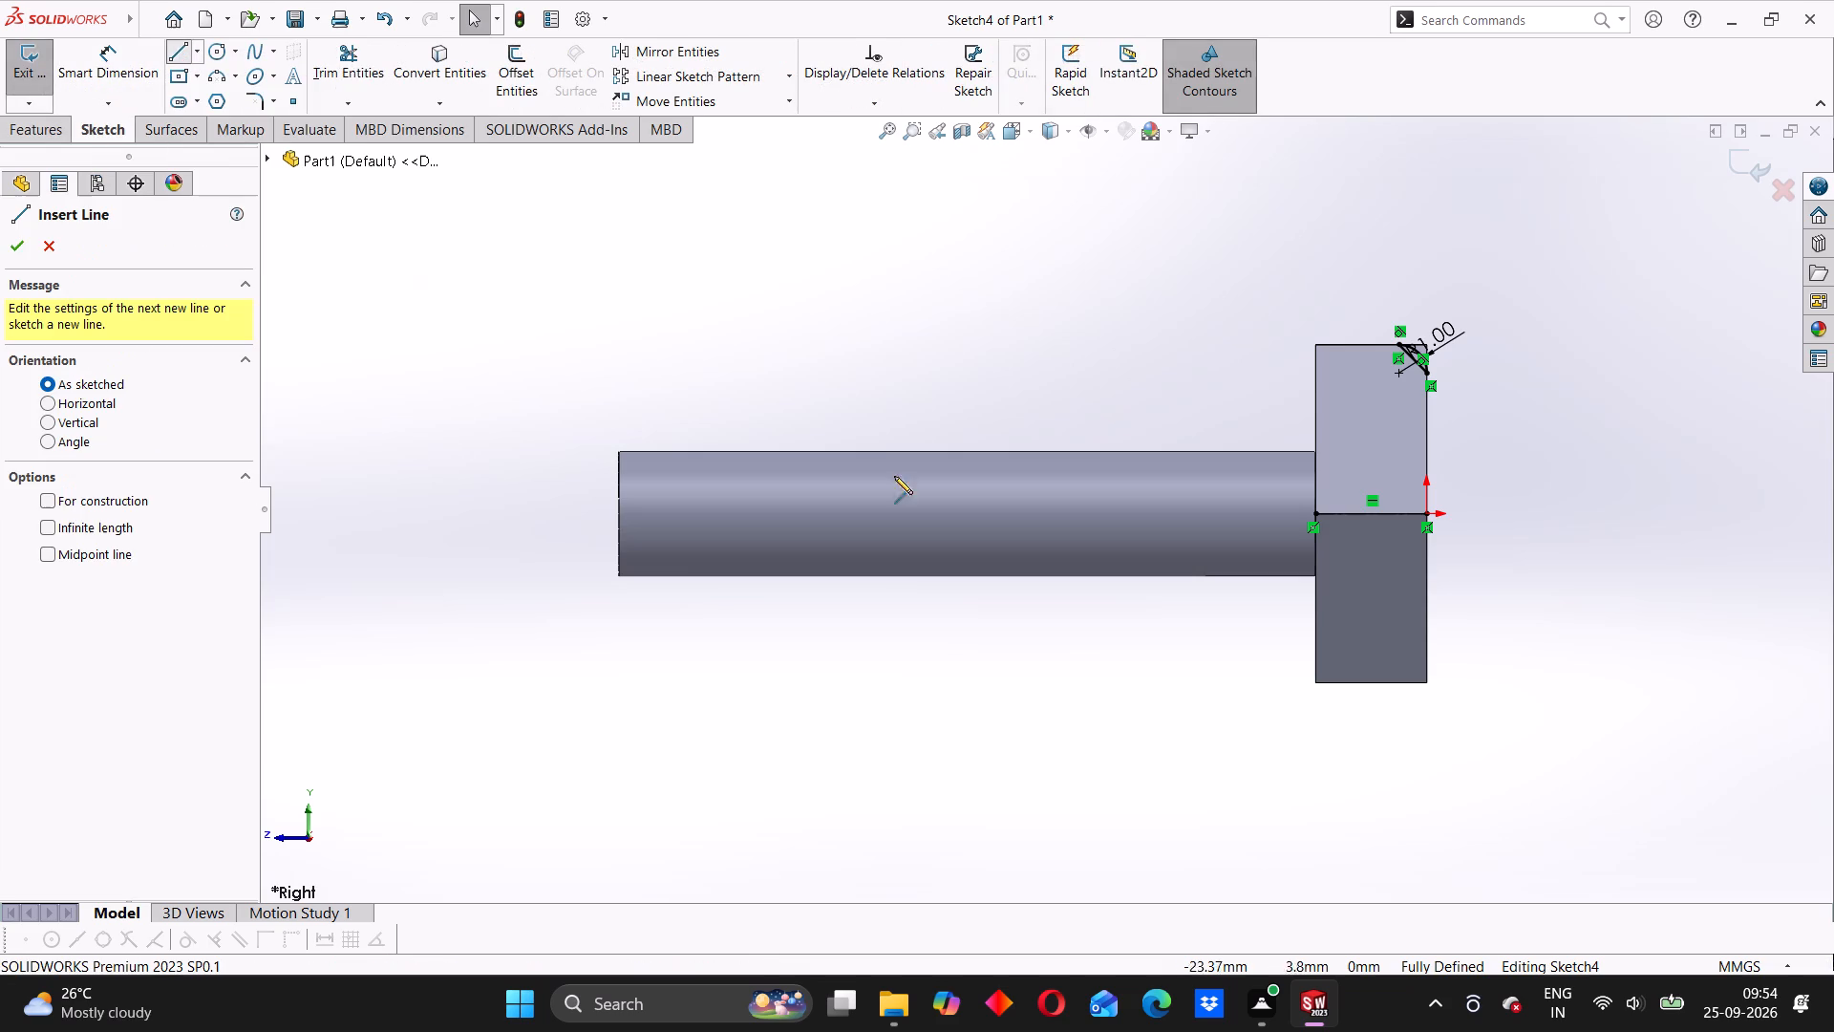
{"action": "scroll", "coordinate": [1312, 365], "scroll_direction": "down", "scroll_amount": 3}
{"action": "scroll", "coordinate": [1603, 441], "scroll_direction": "down", "scroll_amount": 5}
{"action": "scroll", "coordinate": [1101, 400], "scroll_direction": "down", "scroll_amount": 2}
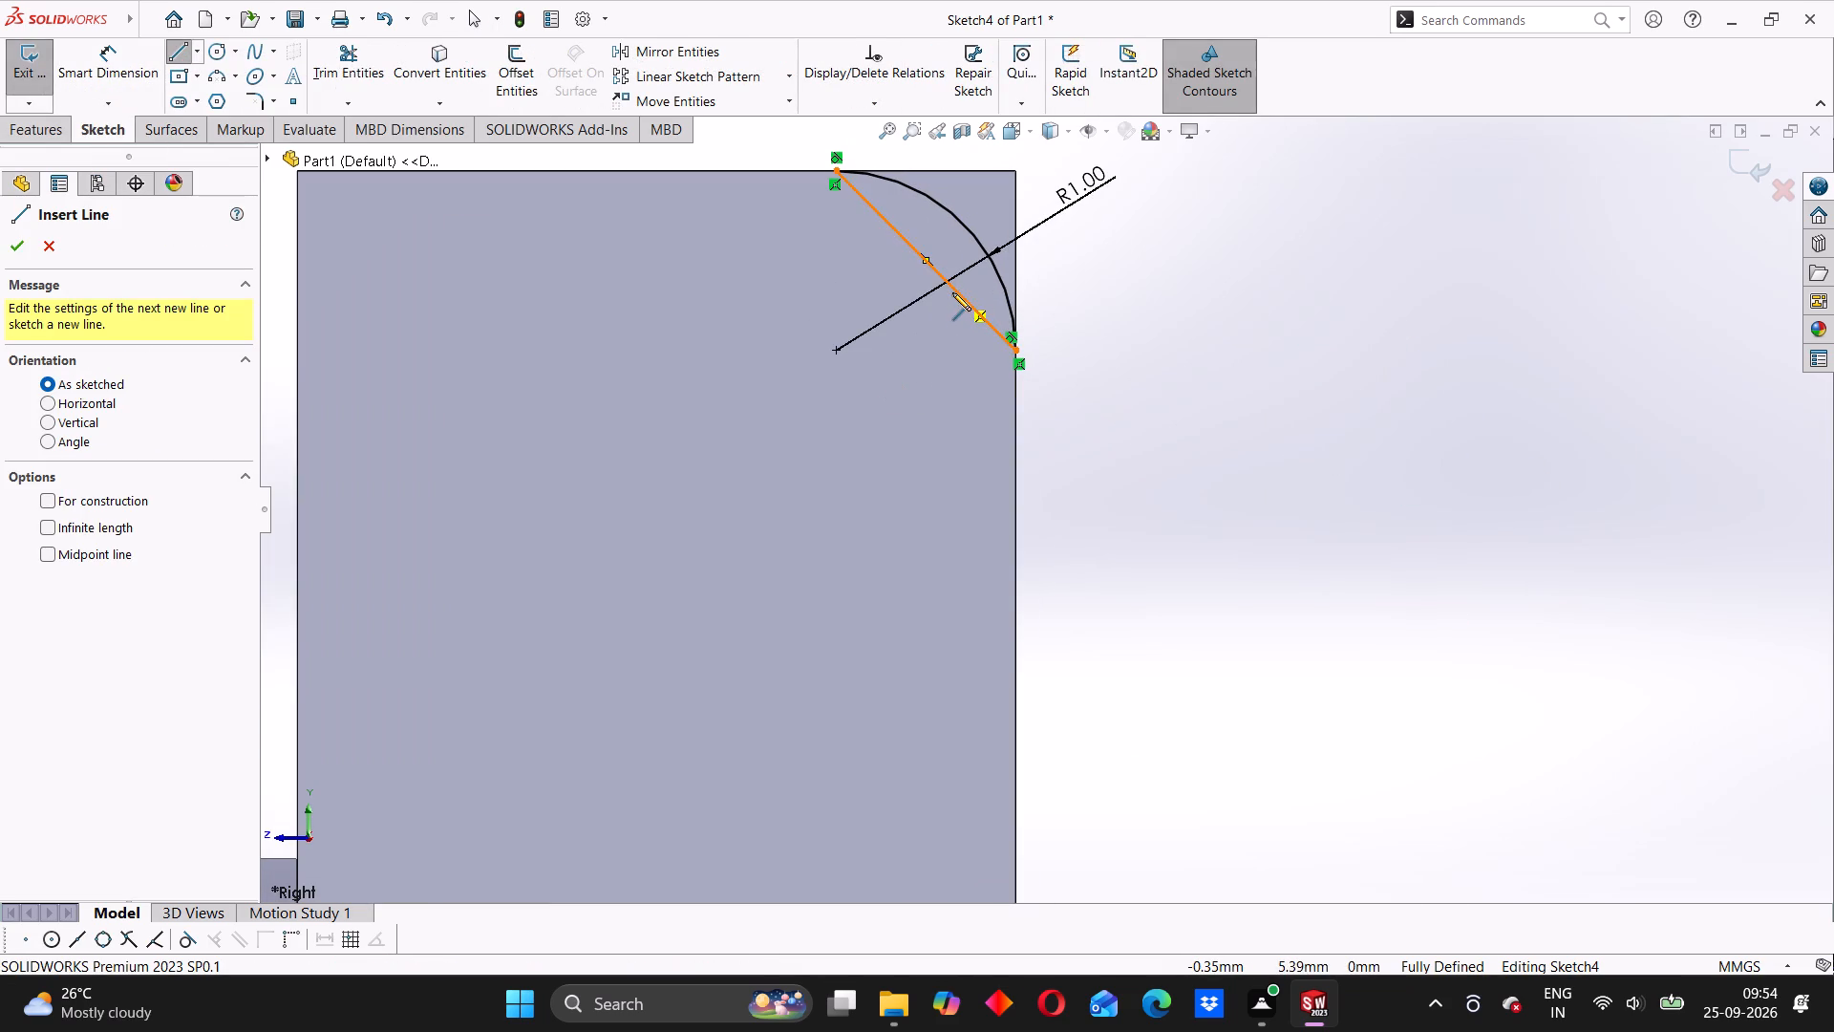
{"action": "left_click", "coordinate": [41, 245]}
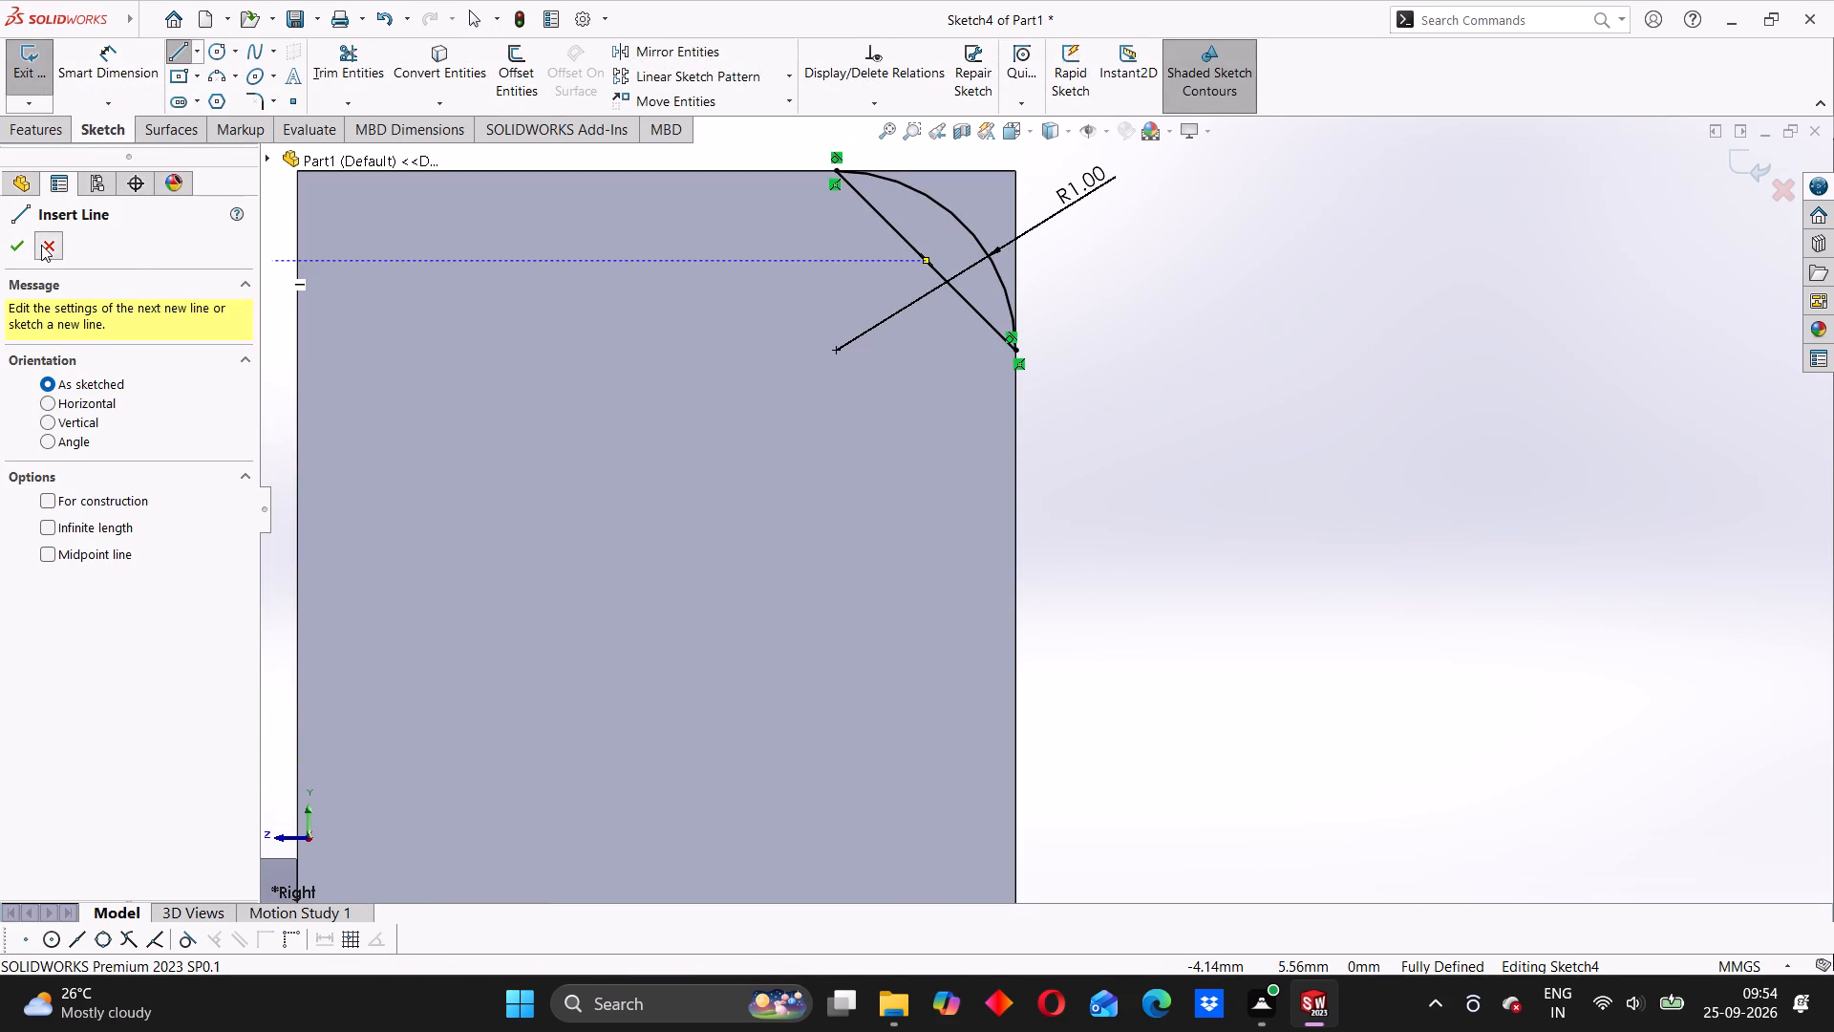
{"action": "left_click", "coordinate": [911, 247]}
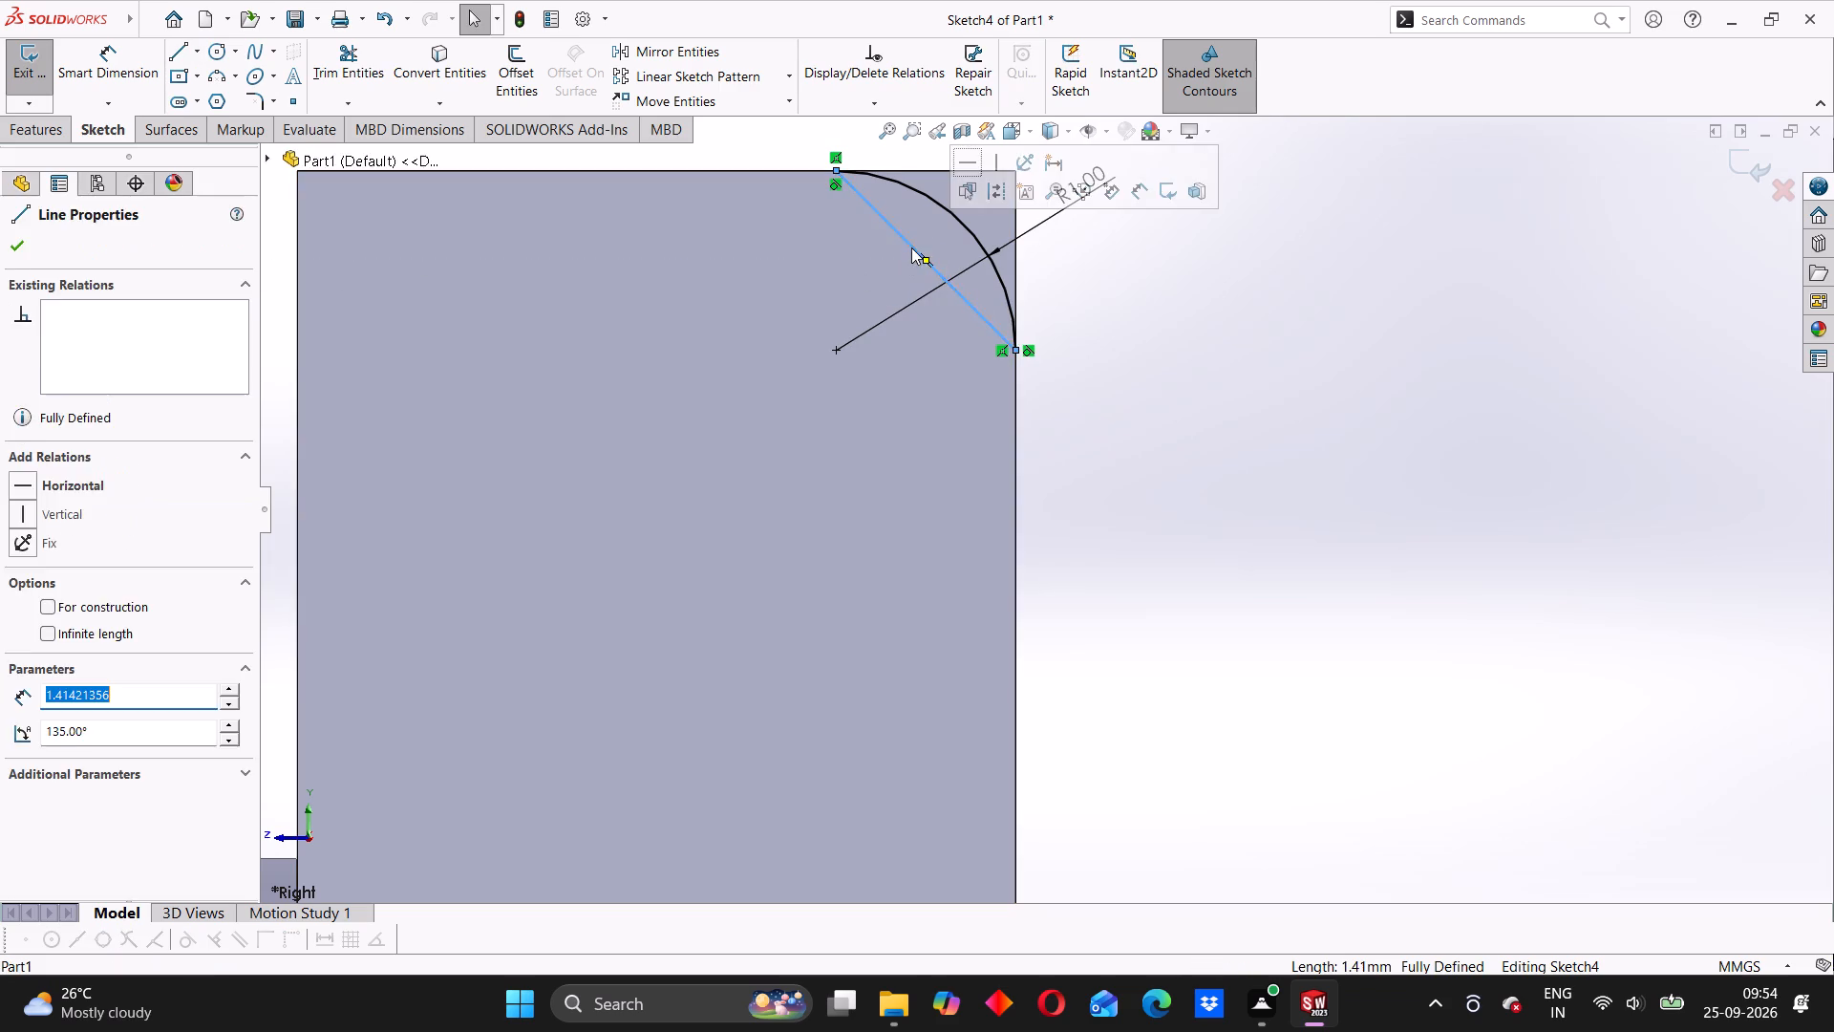
{"action": "key", "text": "Delete"}
Close the corner profile with a 1 mm horizontal and a 1 mm vertical line joining the arc's ends through the head's outer corner.
{"action": "left_click", "coordinate": [176, 46]}
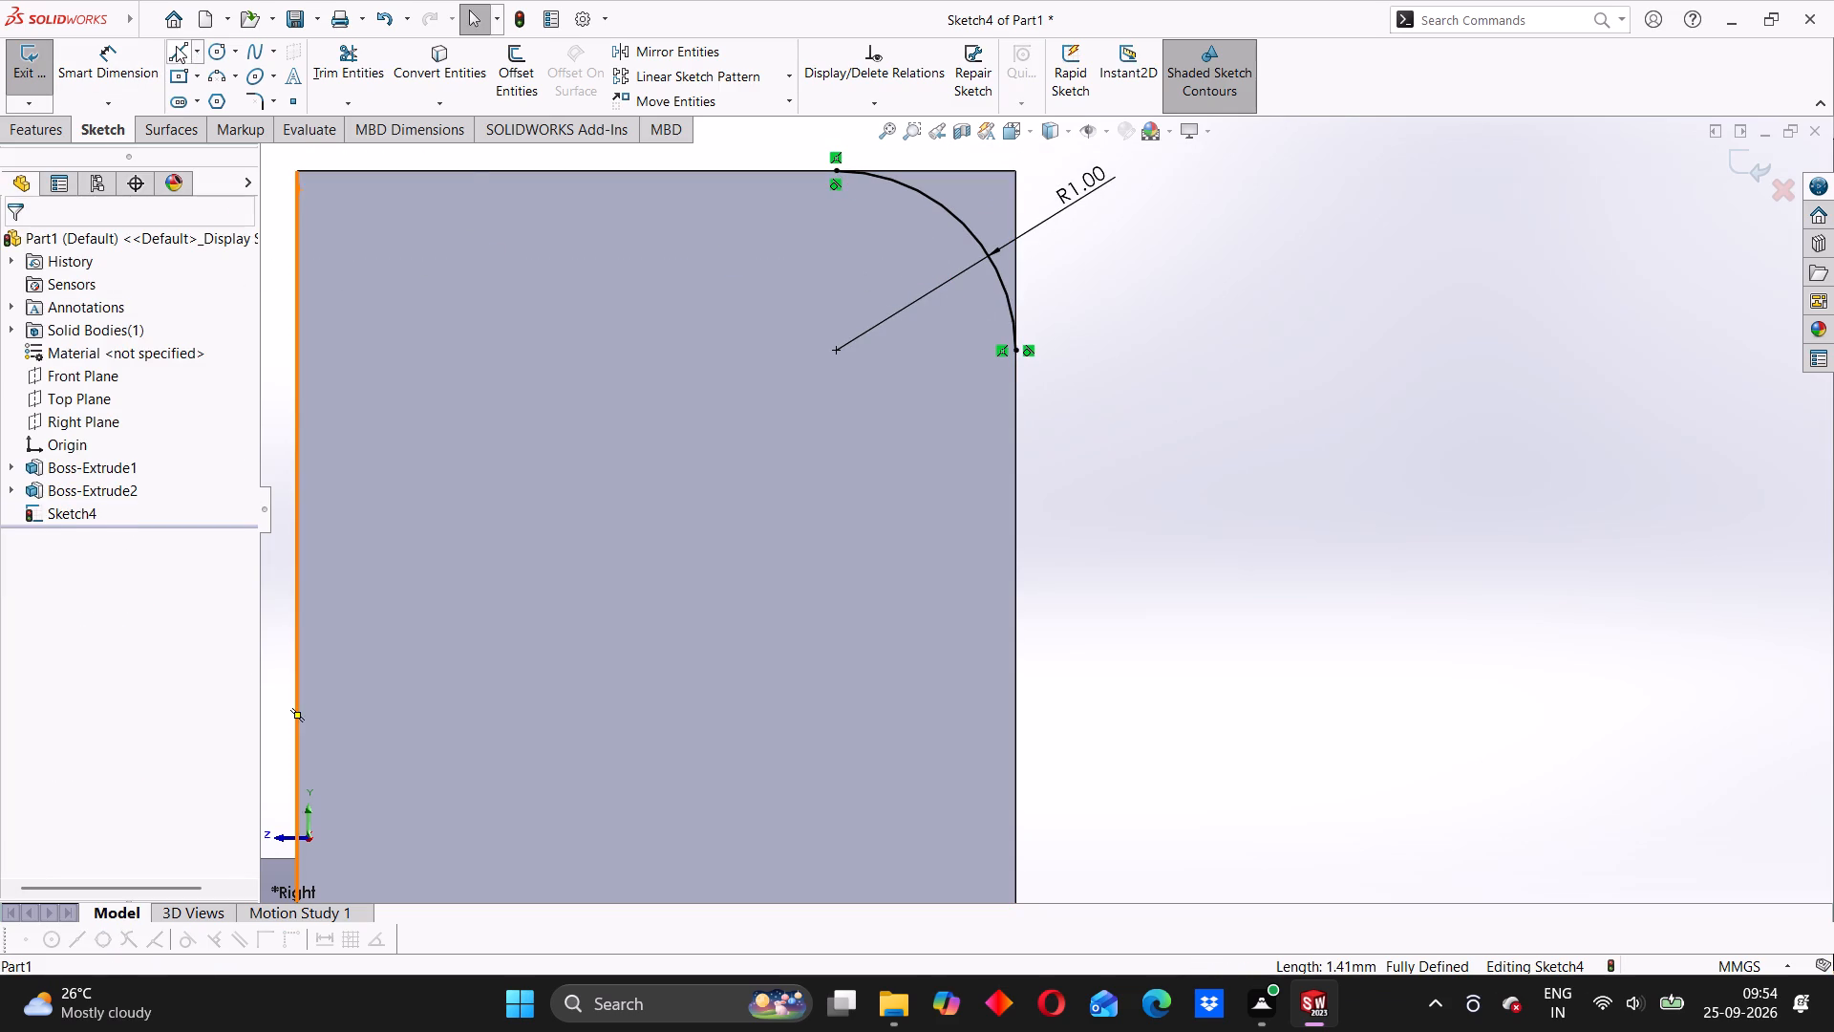
{"action": "scroll", "coordinate": [862, 255], "scroll_direction": "up", "scroll_amount": 2}
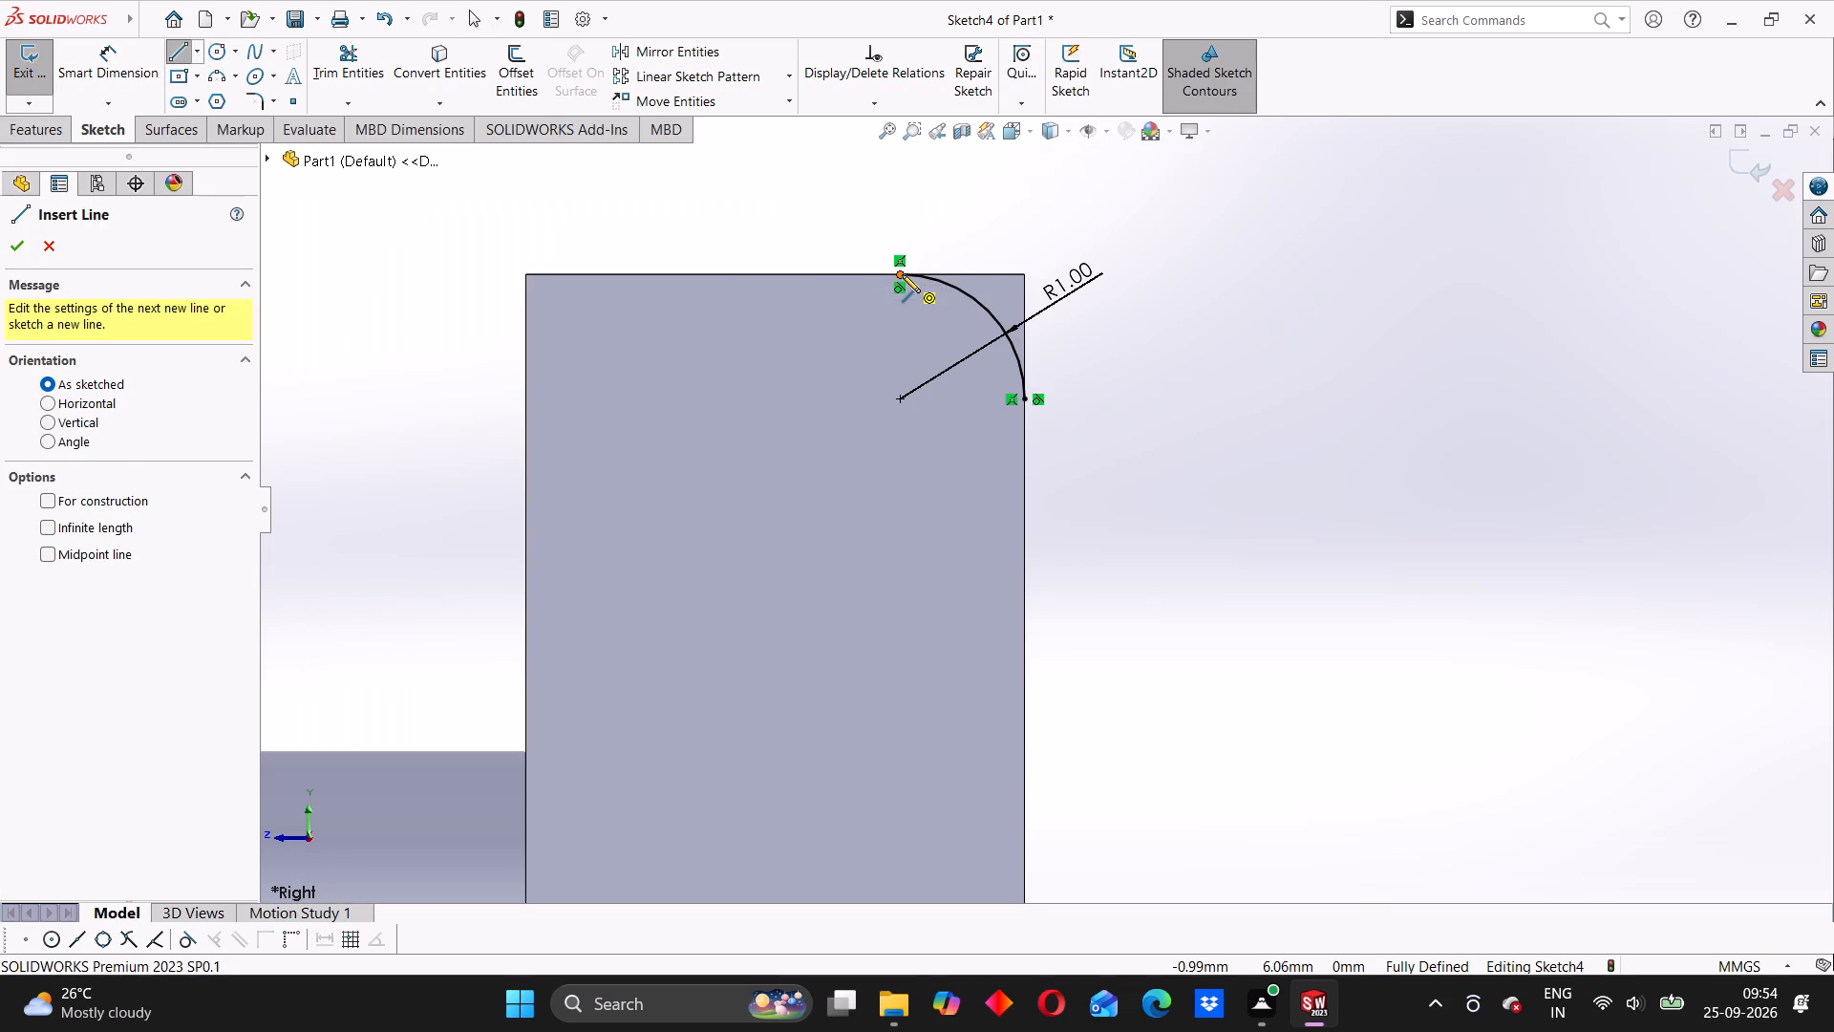
{"action": "left_click", "coordinate": [902, 273]}
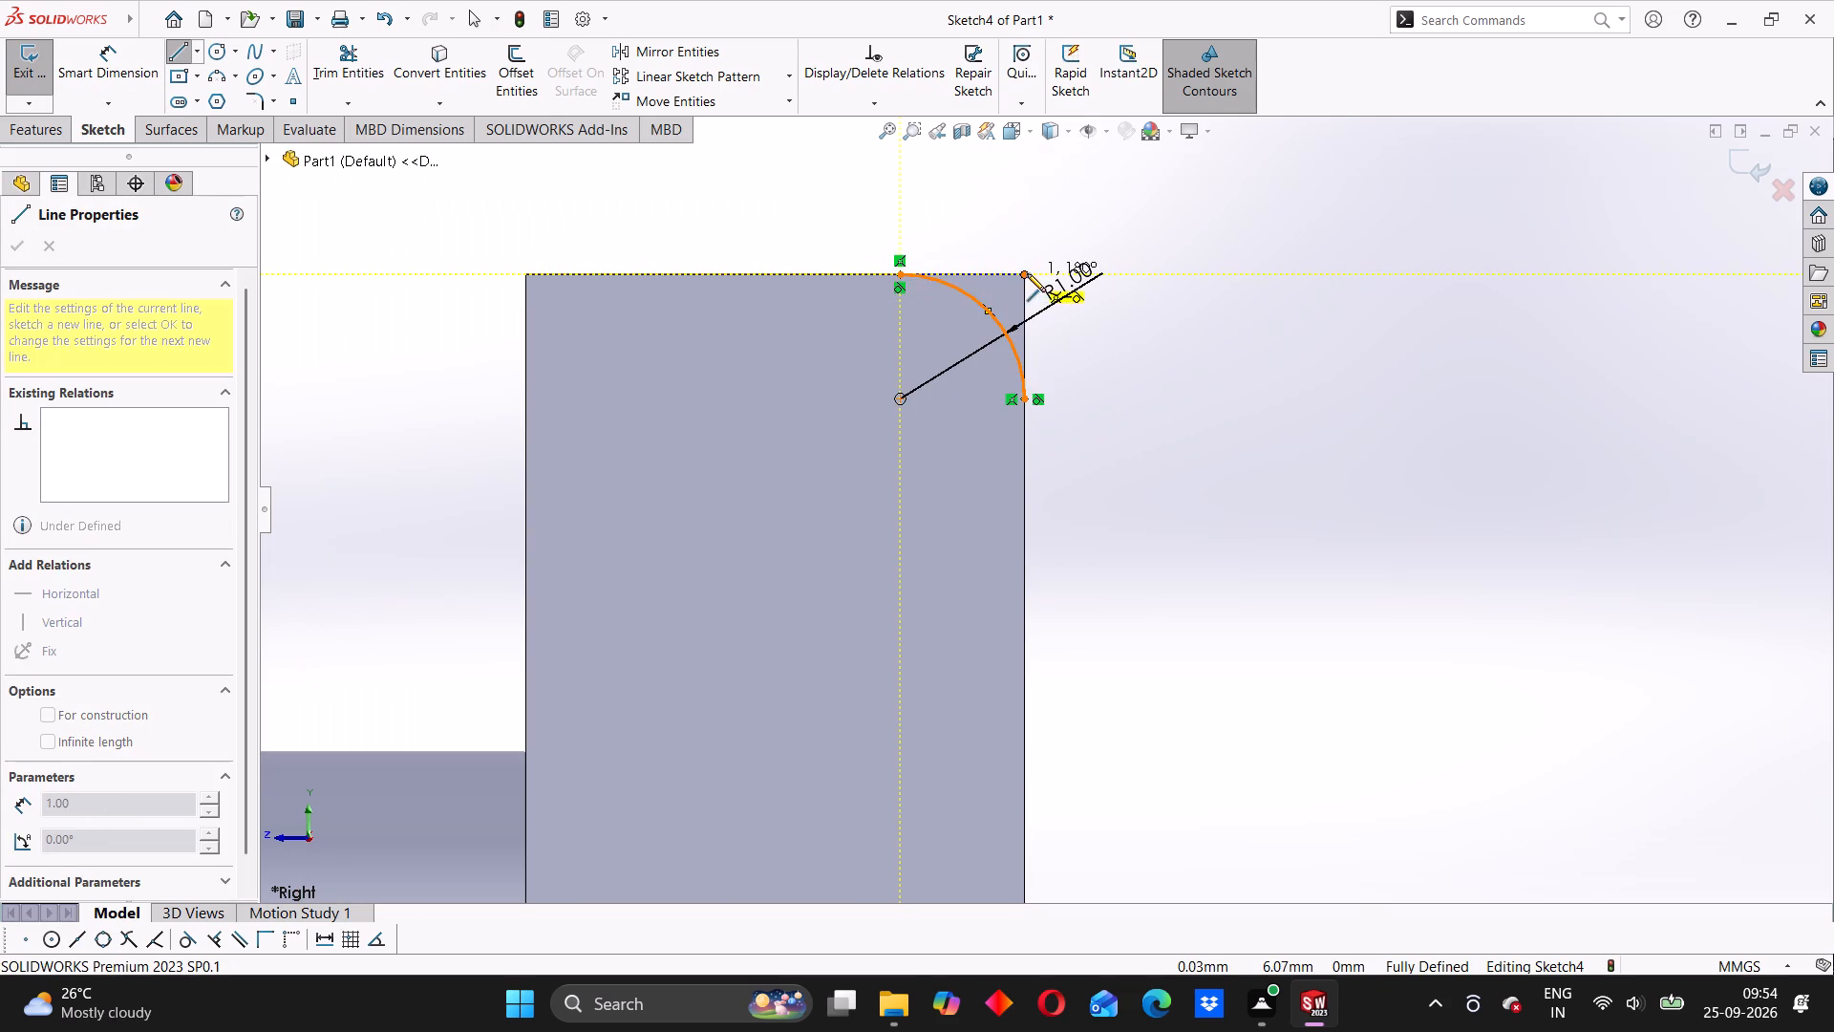
{"action": "left_click", "coordinate": [1026, 273]}
{"action": "left_click", "coordinate": [1026, 399]}
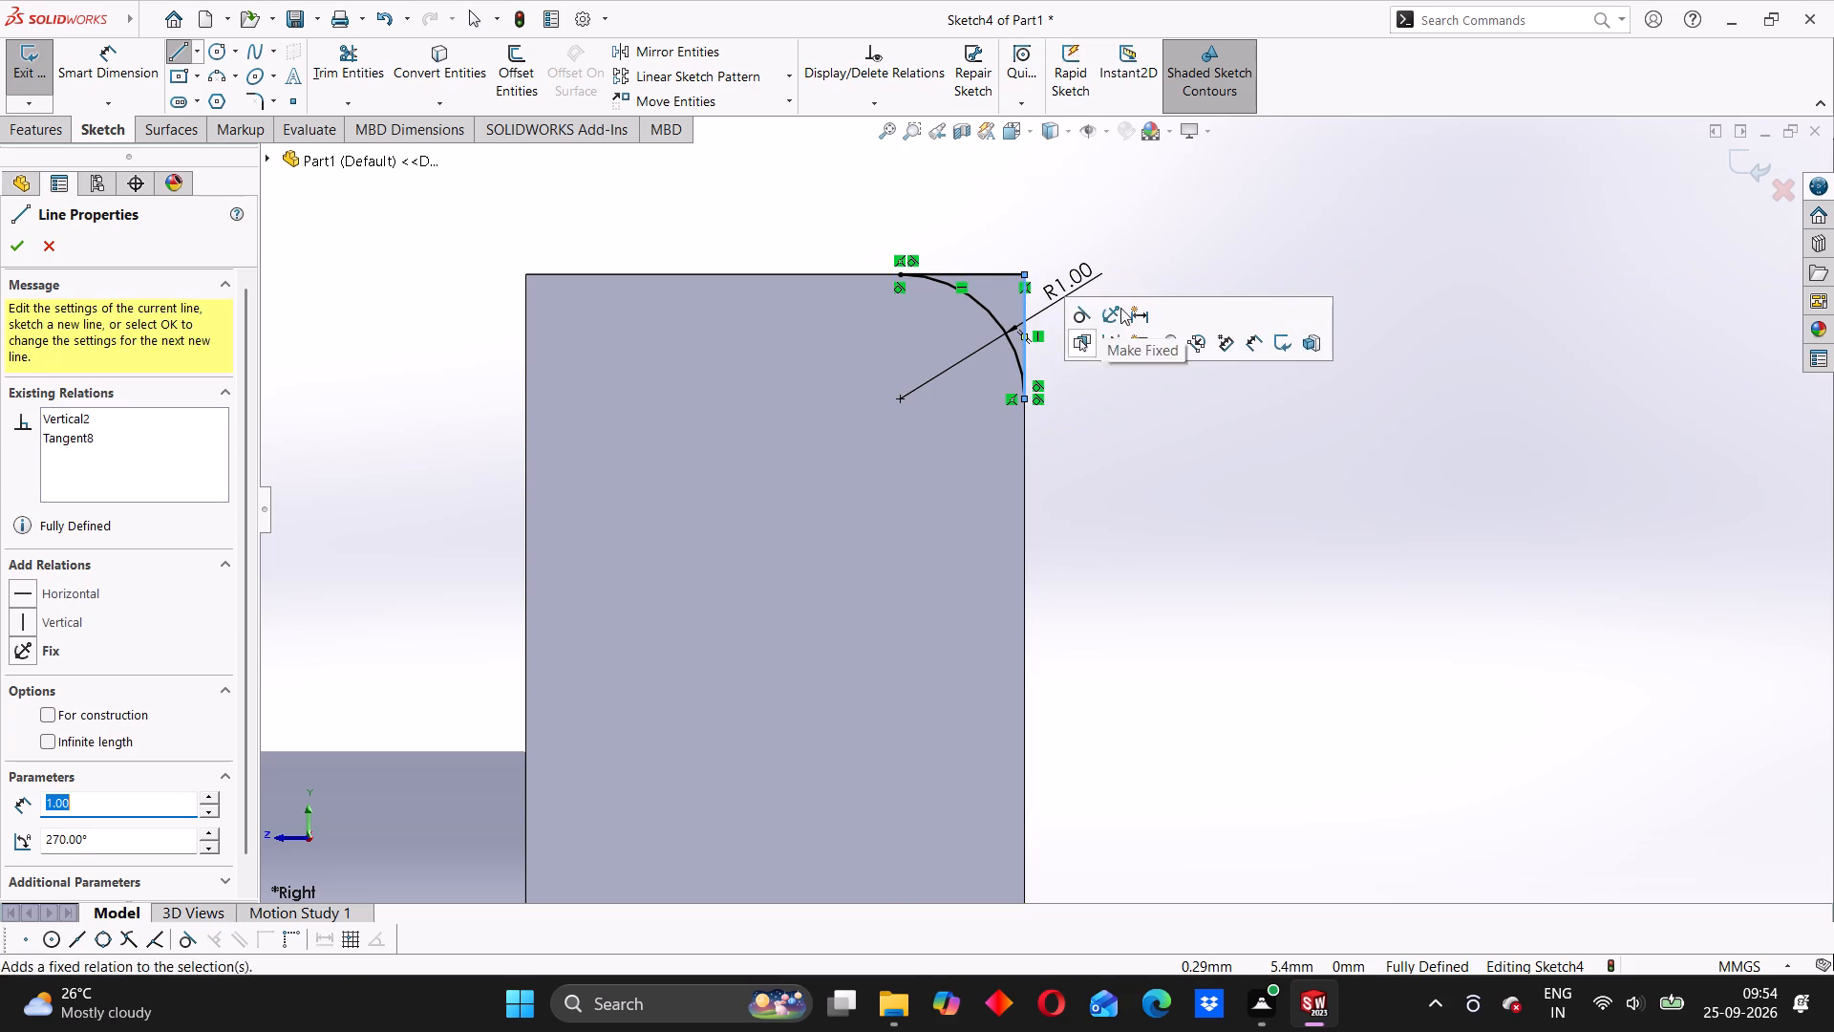
{"action": "left_click", "coordinate": [1173, 247]}
{"action": "right_click", "coordinate": [1178, 249]}
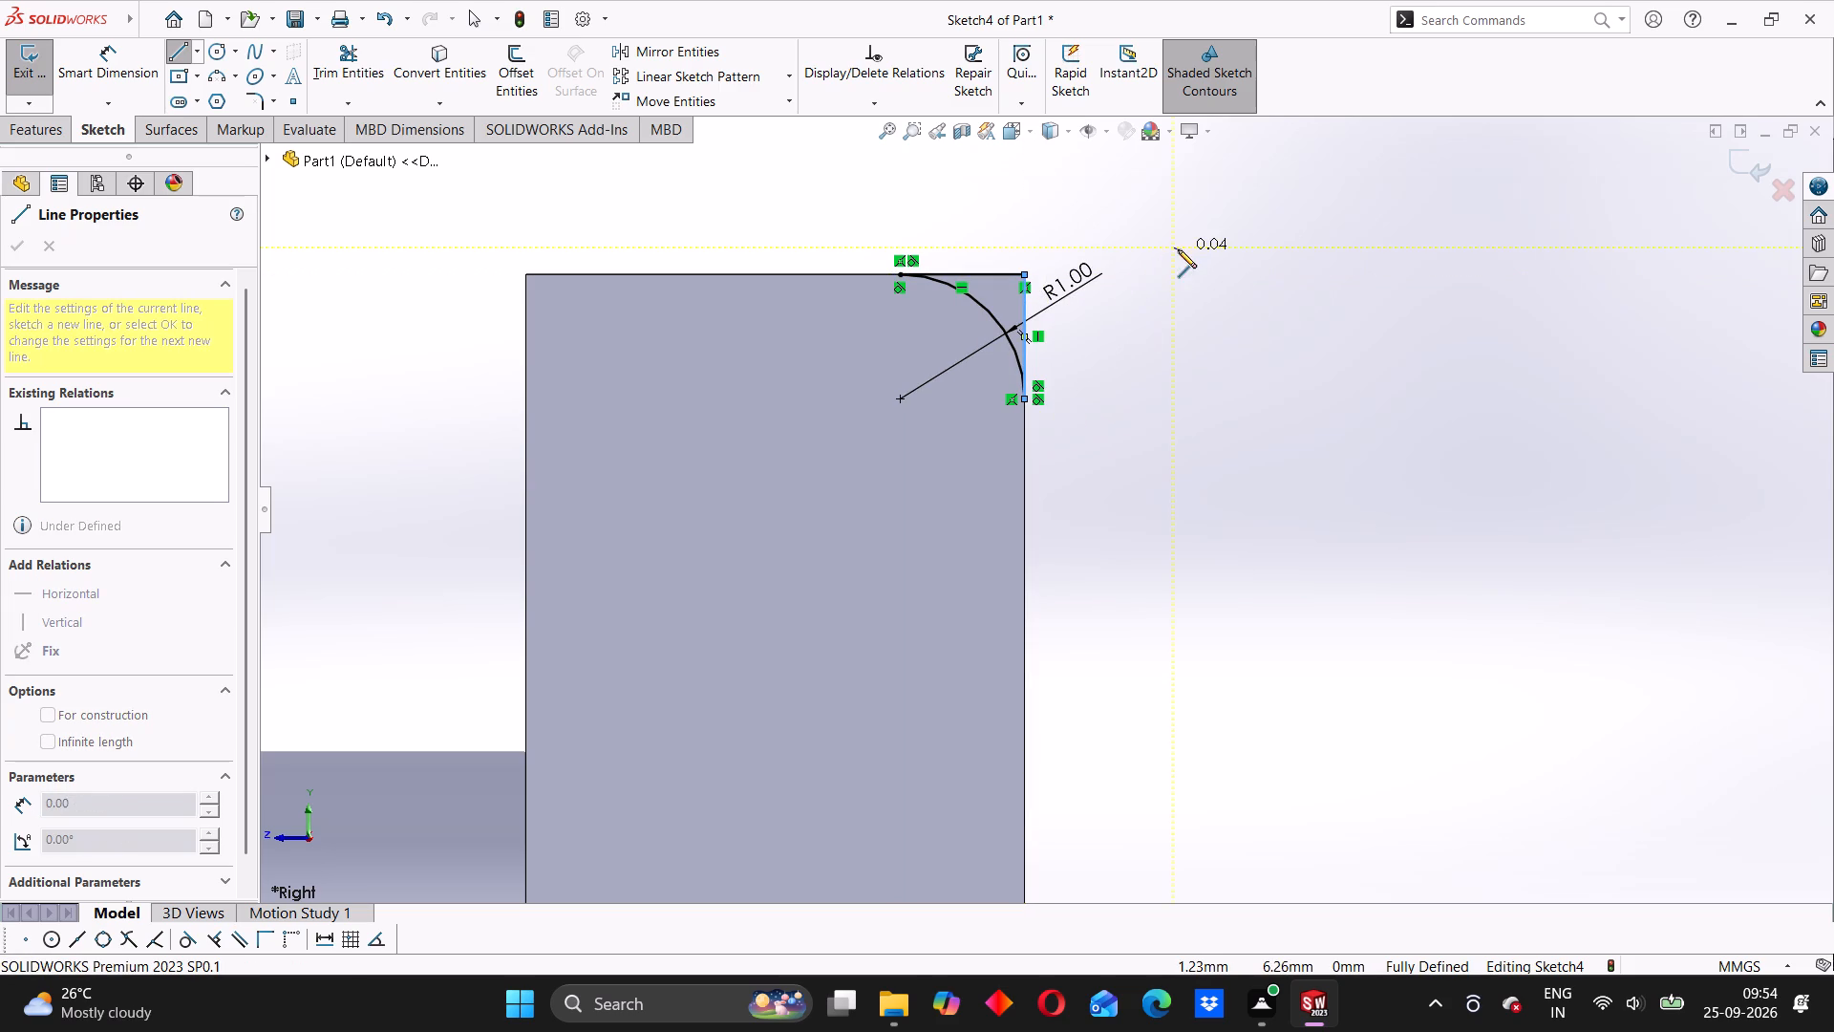
{"action": "left_click", "coordinate": [1223, 265]}
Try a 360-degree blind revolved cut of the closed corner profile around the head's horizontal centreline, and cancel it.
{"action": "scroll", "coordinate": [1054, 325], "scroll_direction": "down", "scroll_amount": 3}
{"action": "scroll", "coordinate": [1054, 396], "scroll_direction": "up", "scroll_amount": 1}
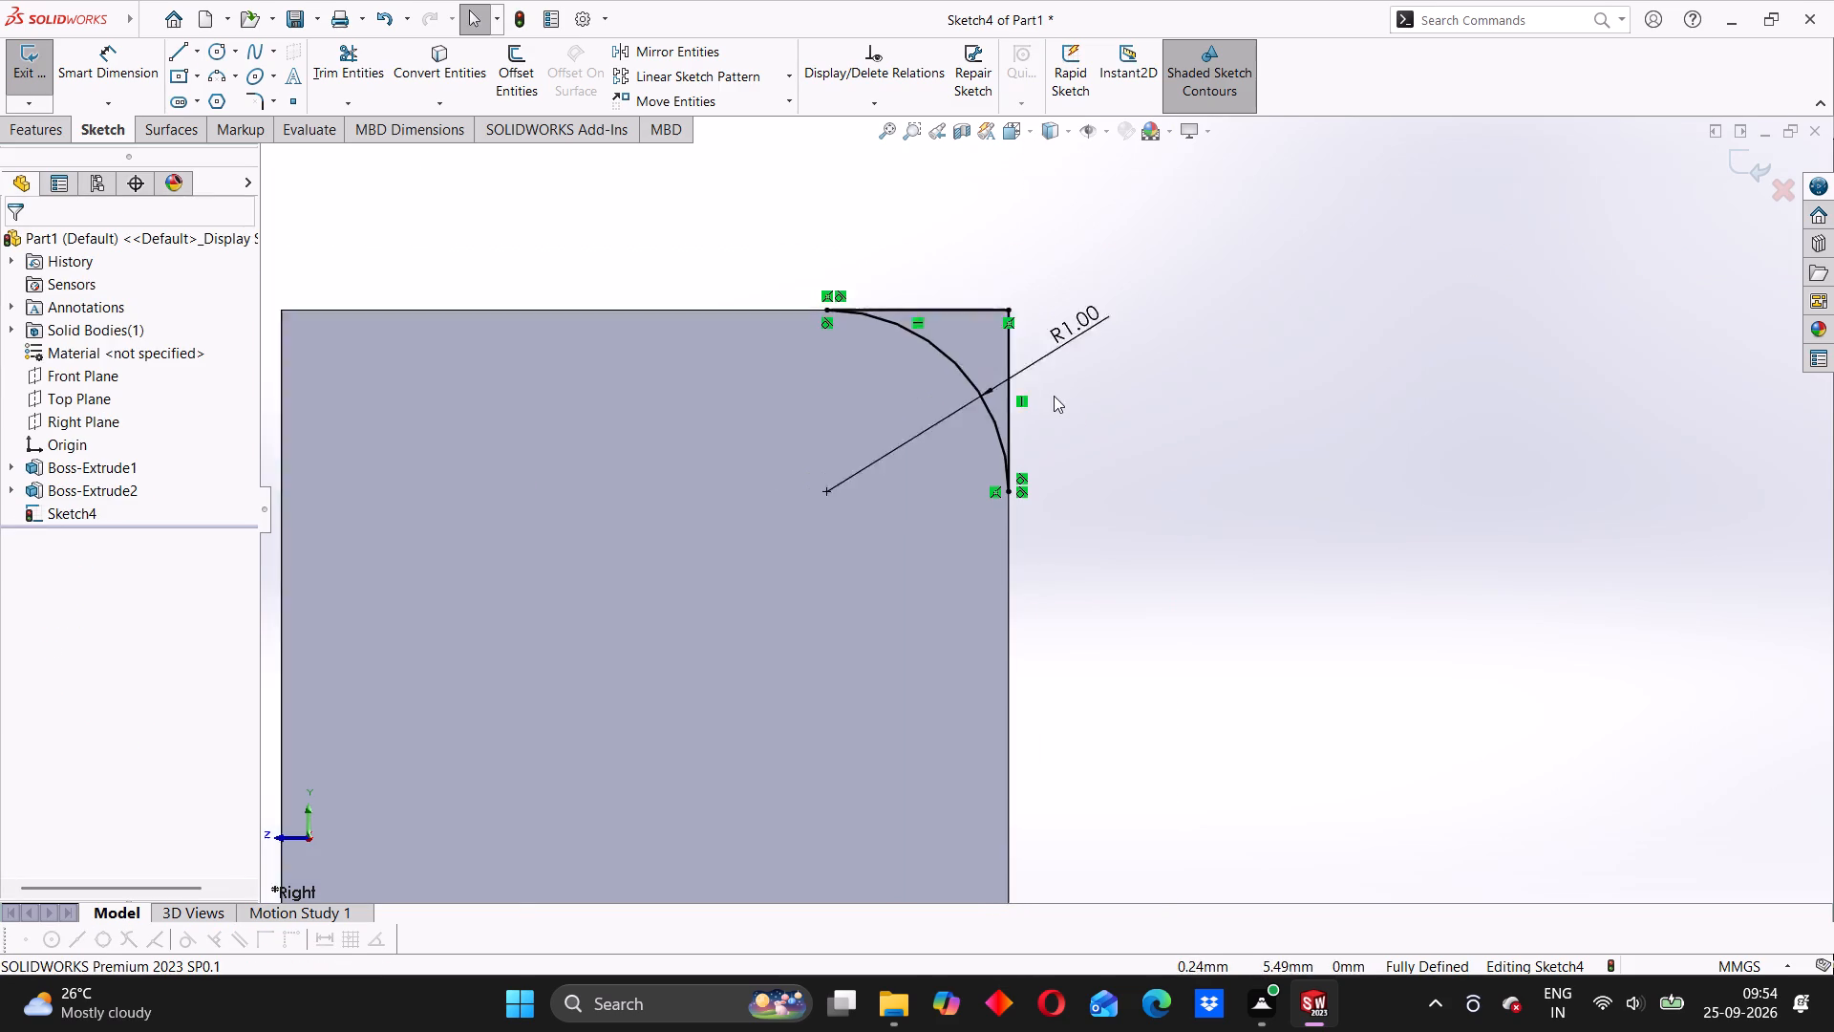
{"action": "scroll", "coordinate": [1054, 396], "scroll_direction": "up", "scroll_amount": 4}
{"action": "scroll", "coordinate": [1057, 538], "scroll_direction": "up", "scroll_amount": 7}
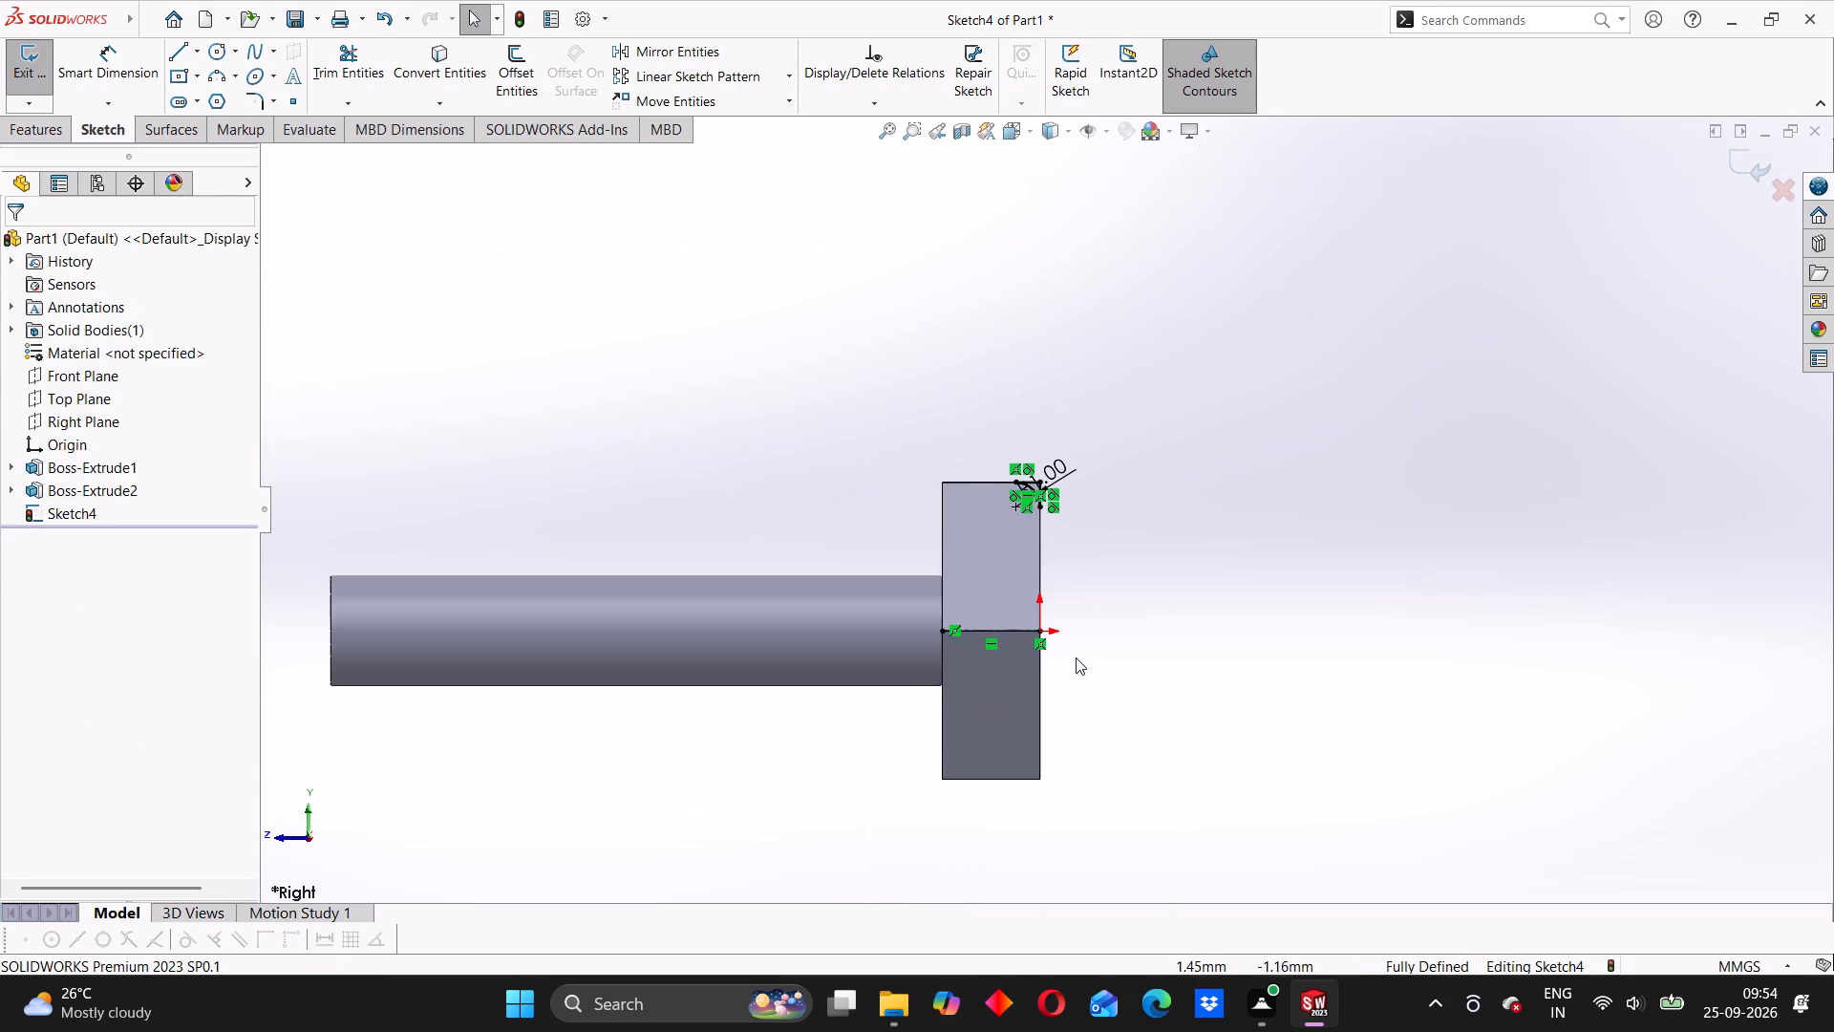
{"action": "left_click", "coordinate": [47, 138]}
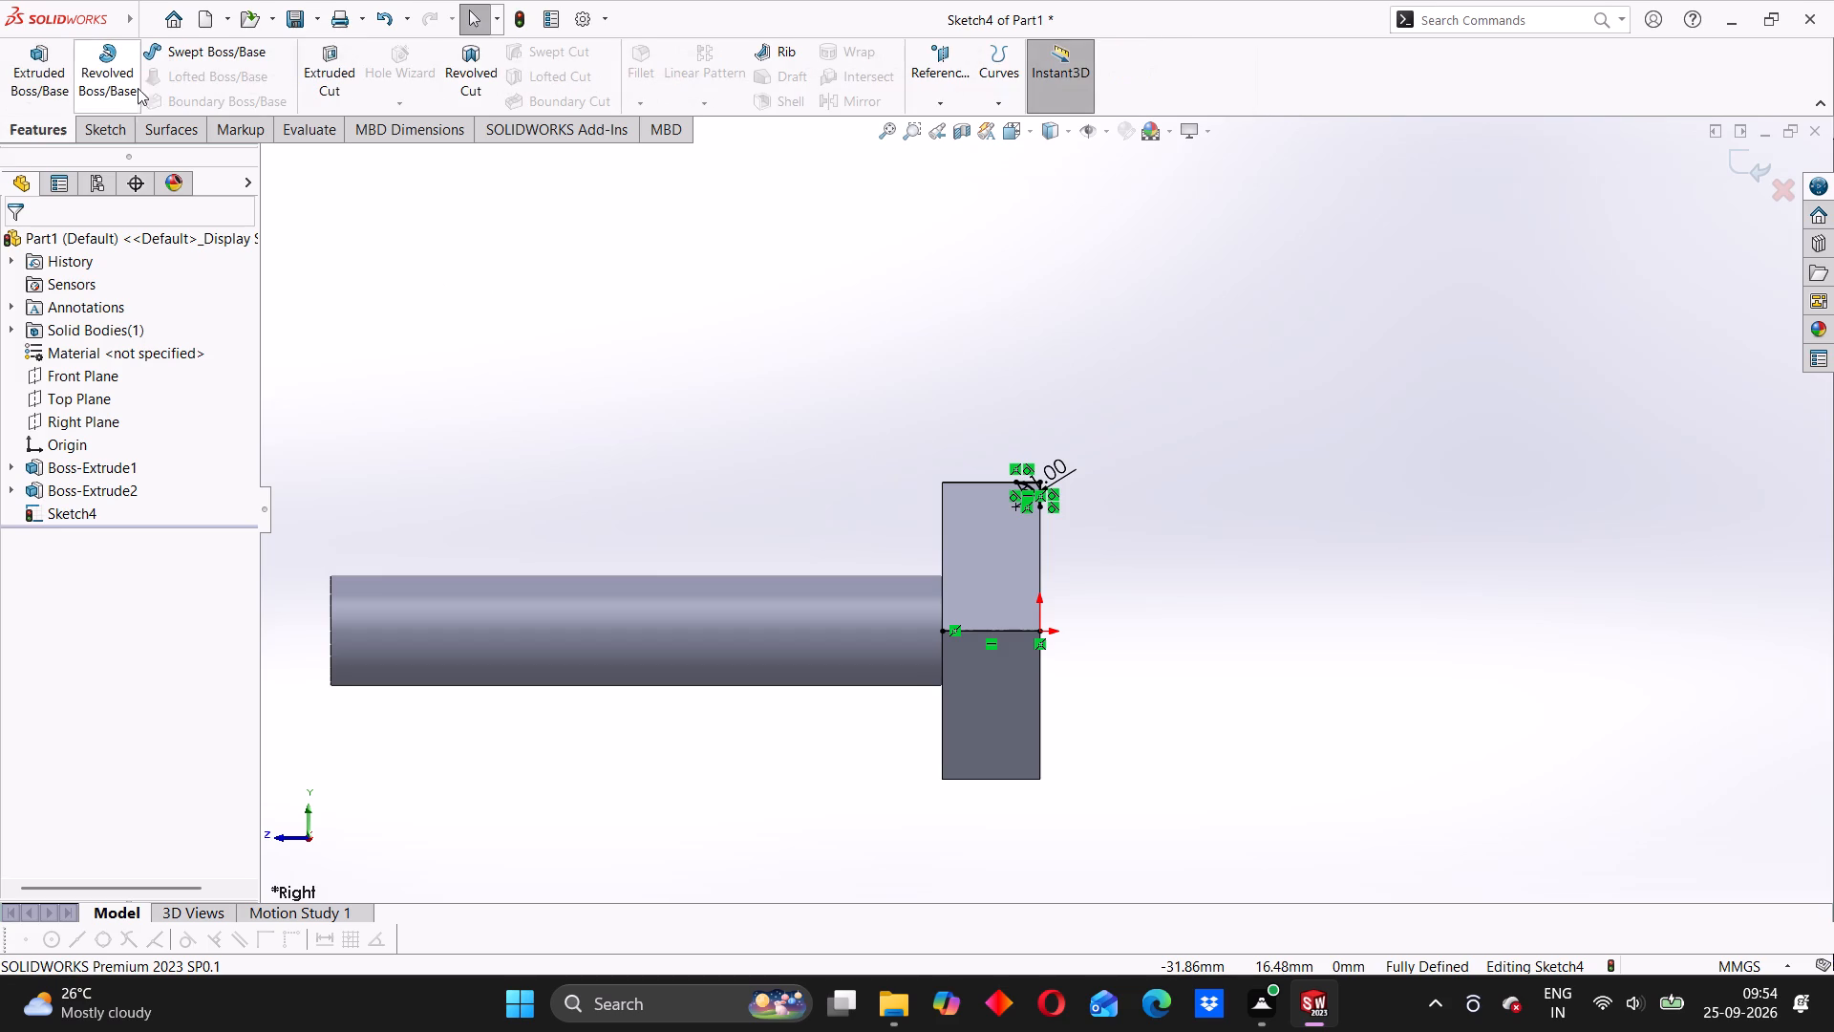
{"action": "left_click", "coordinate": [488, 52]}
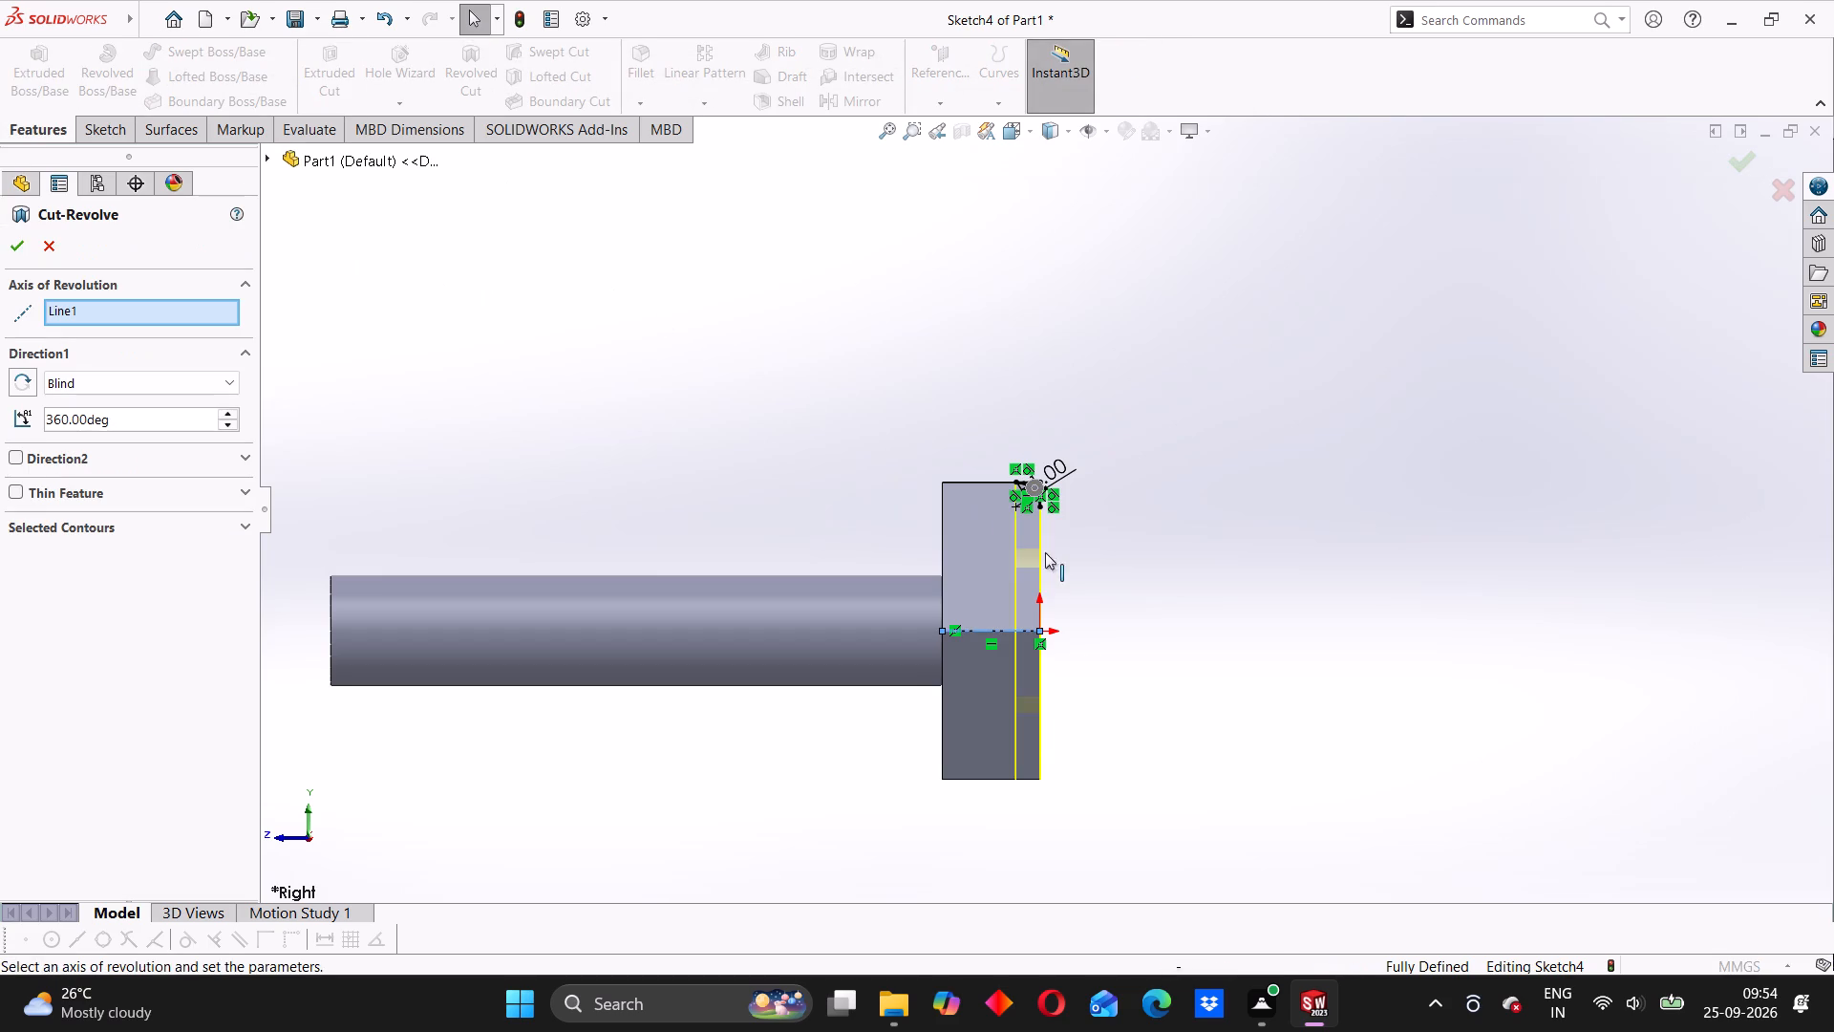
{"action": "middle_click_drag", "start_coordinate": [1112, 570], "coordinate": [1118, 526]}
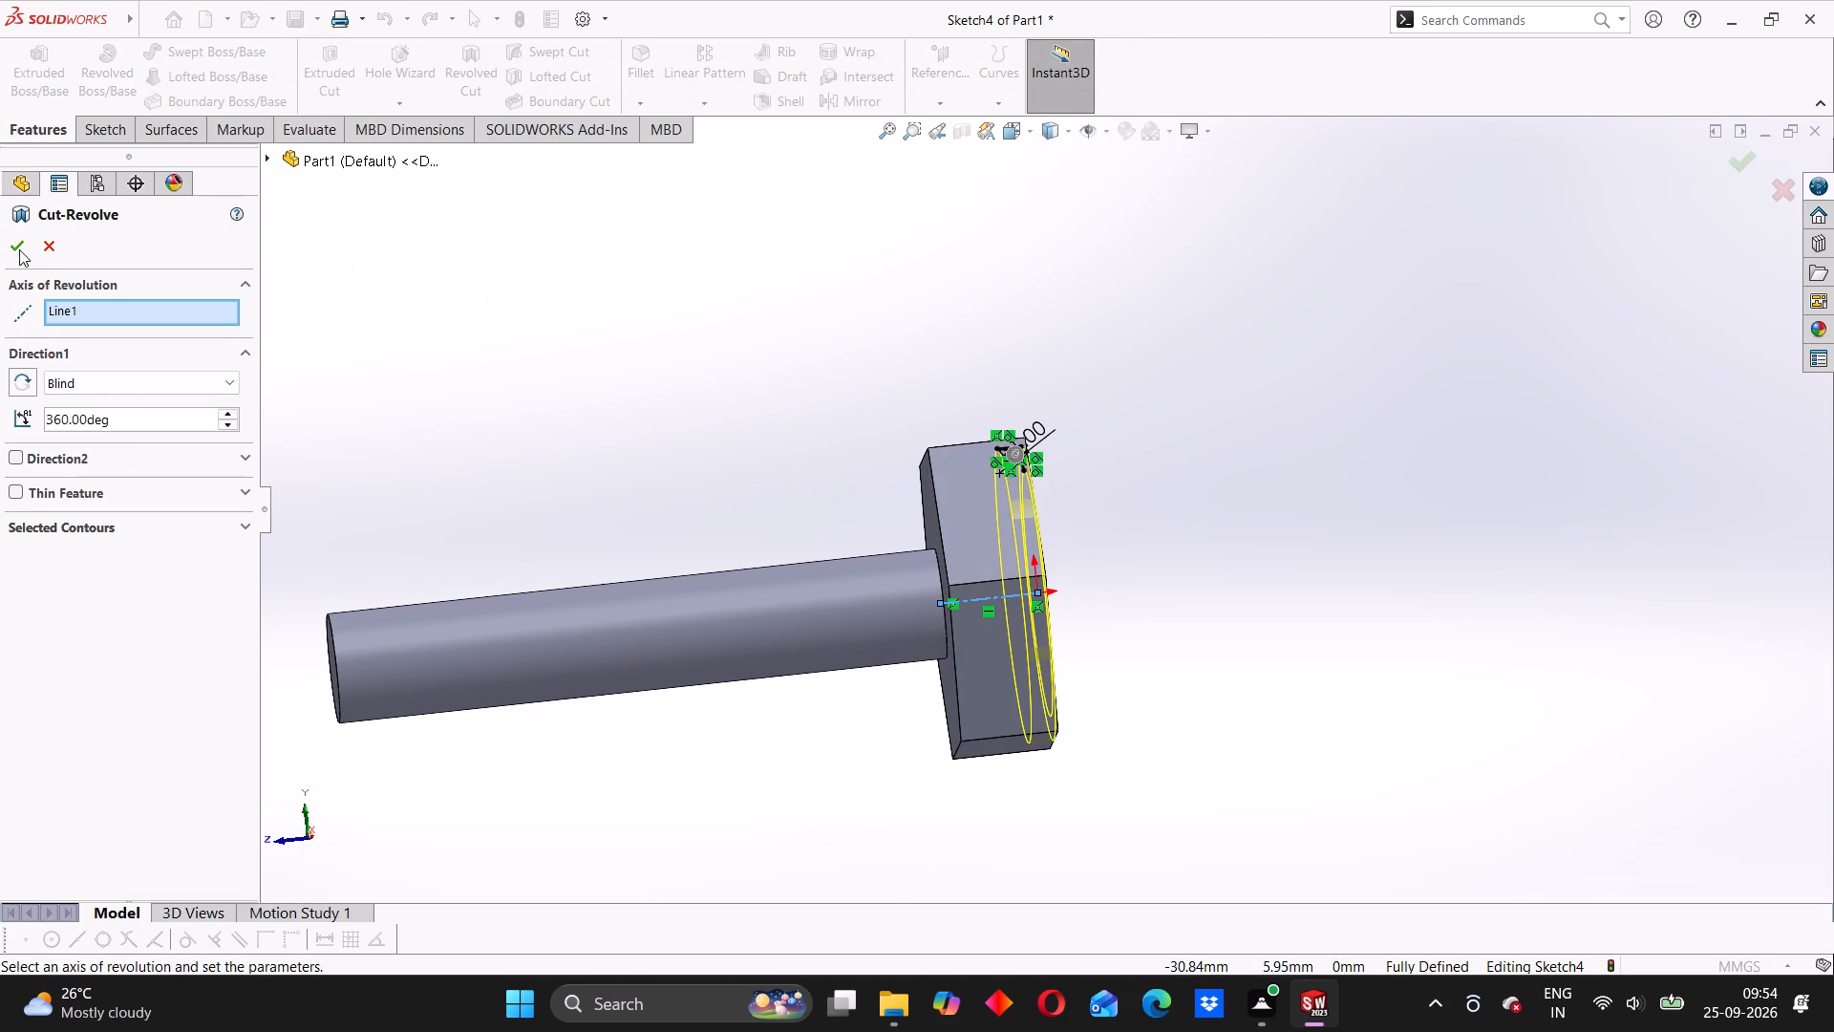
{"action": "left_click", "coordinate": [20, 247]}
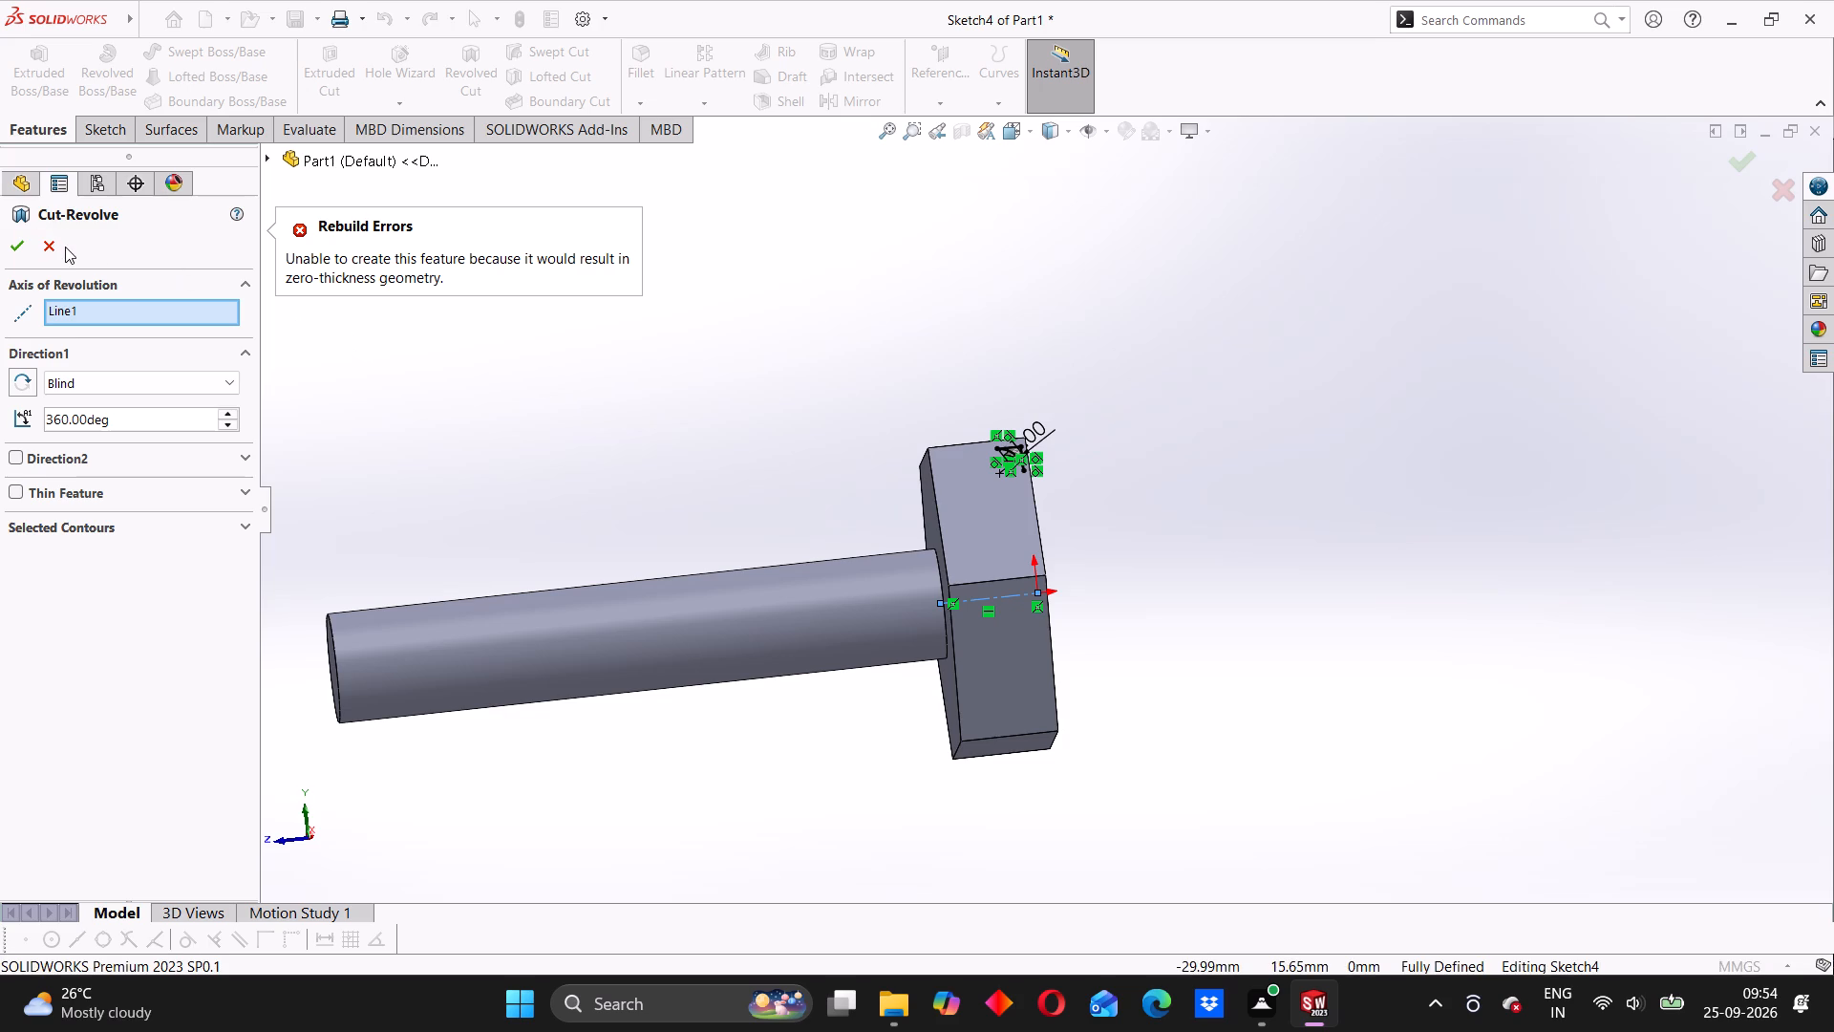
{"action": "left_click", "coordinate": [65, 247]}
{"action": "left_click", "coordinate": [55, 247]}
Viewing the sketch face-on, draw a vertical line along the head's outer face from the corner arc's lower end to the origin.
{"action": "middle_click_drag", "start_coordinate": [986, 460], "coordinate": [962, 468]}
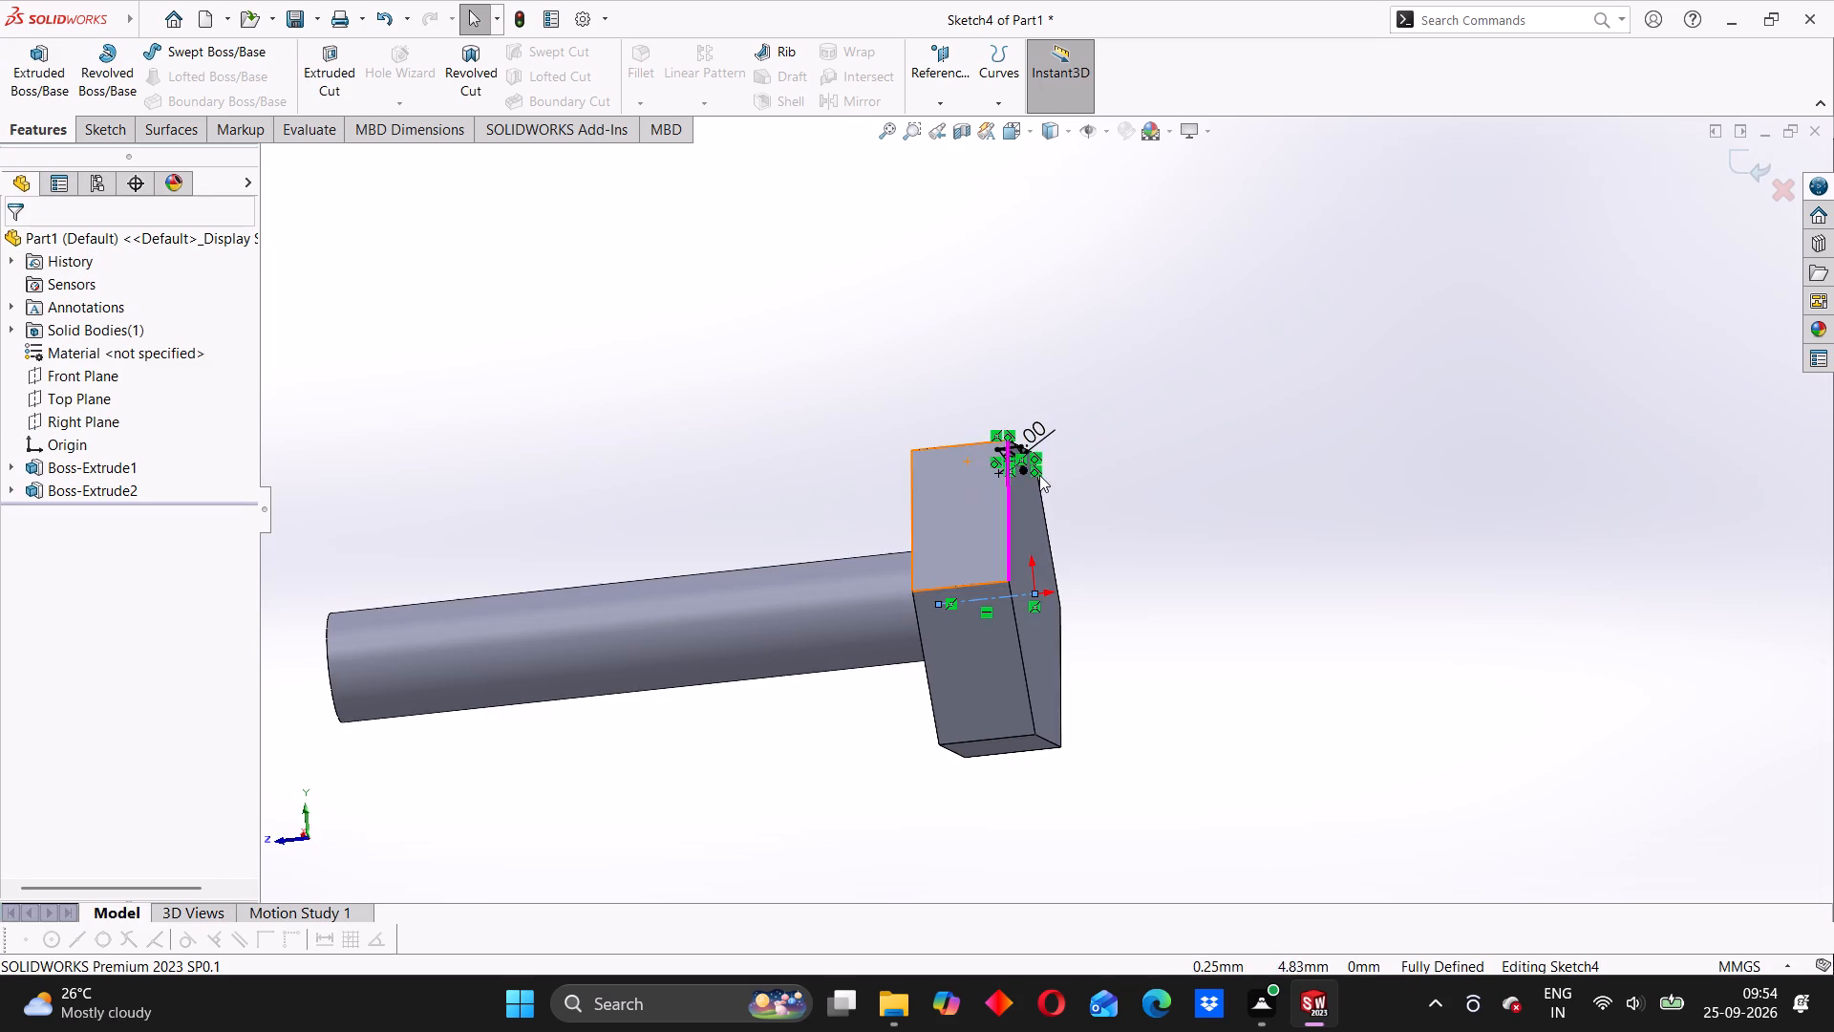
{"action": "scroll", "coordinate": [1031, 462], "scroll_direction": "down", "scroll_amount": 8}
{"action": "middle_click_drag", "start_coordinate": [906, 548], "coordinate": [950, 558]}
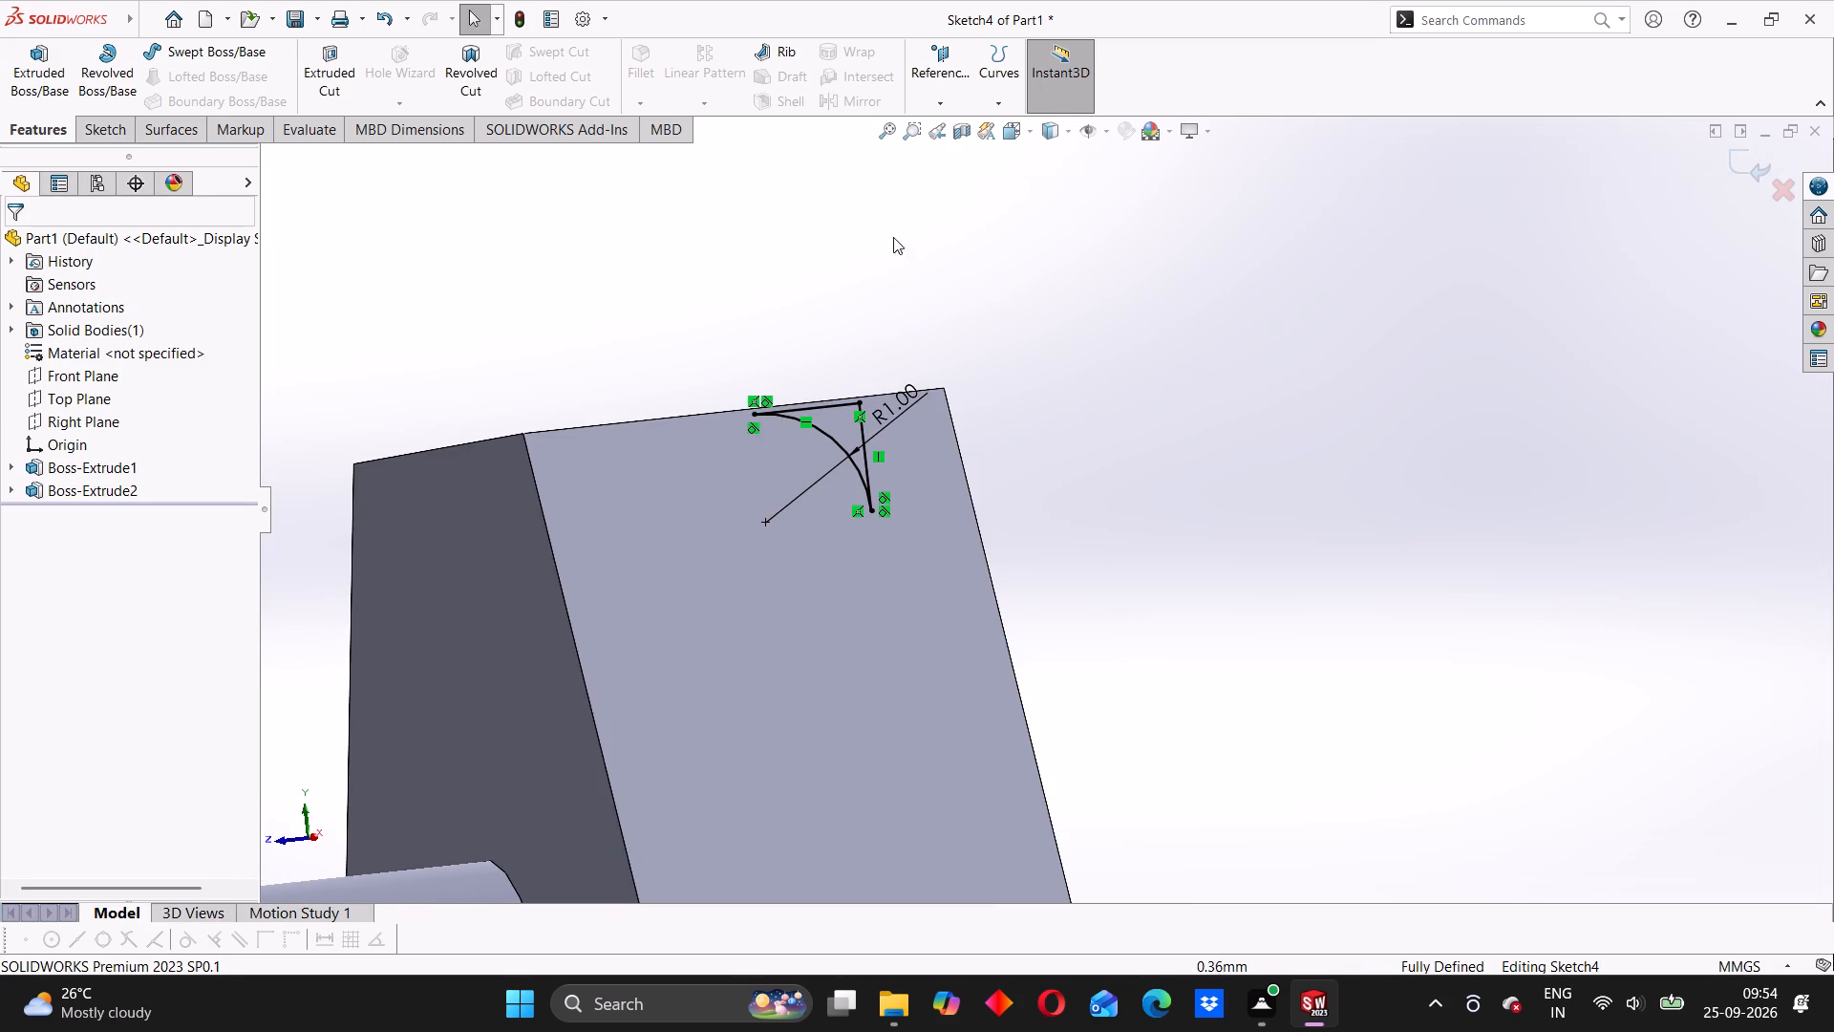
{"action": "left_click", "coordinate": [1028, 126]}
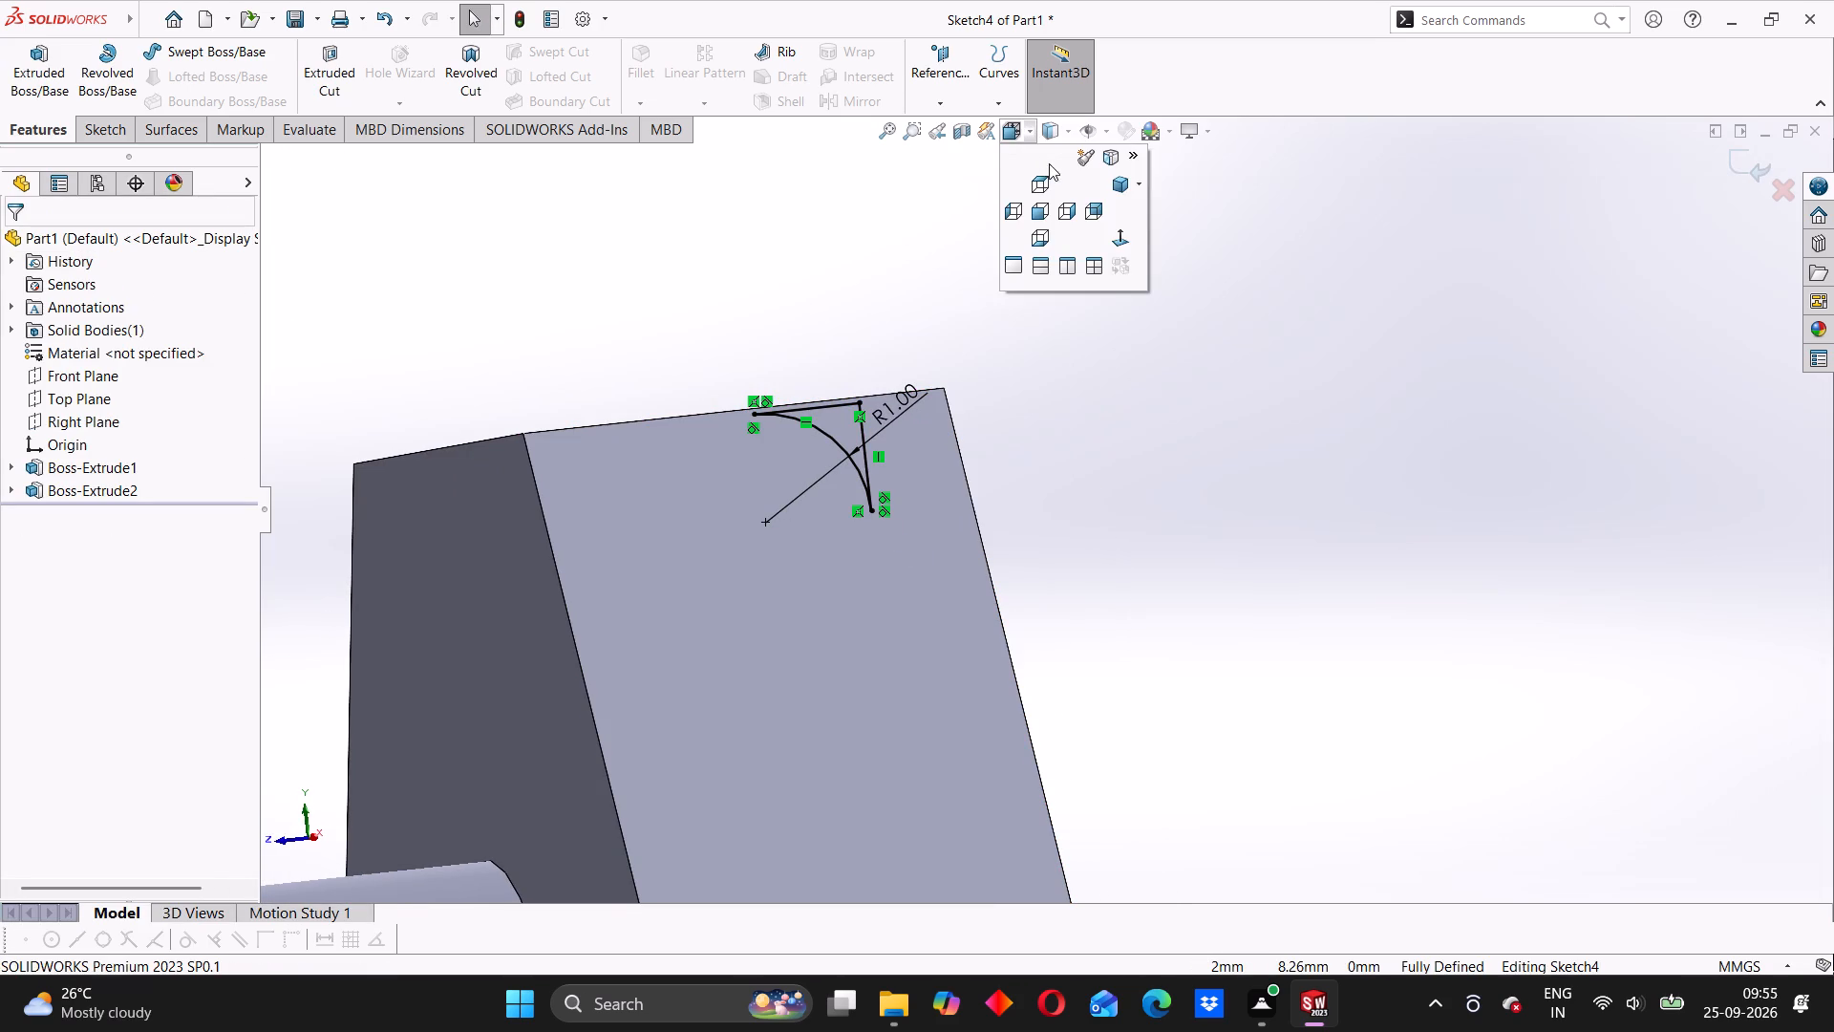
{"action": "left_click", "coordinate": [1124, 239]}
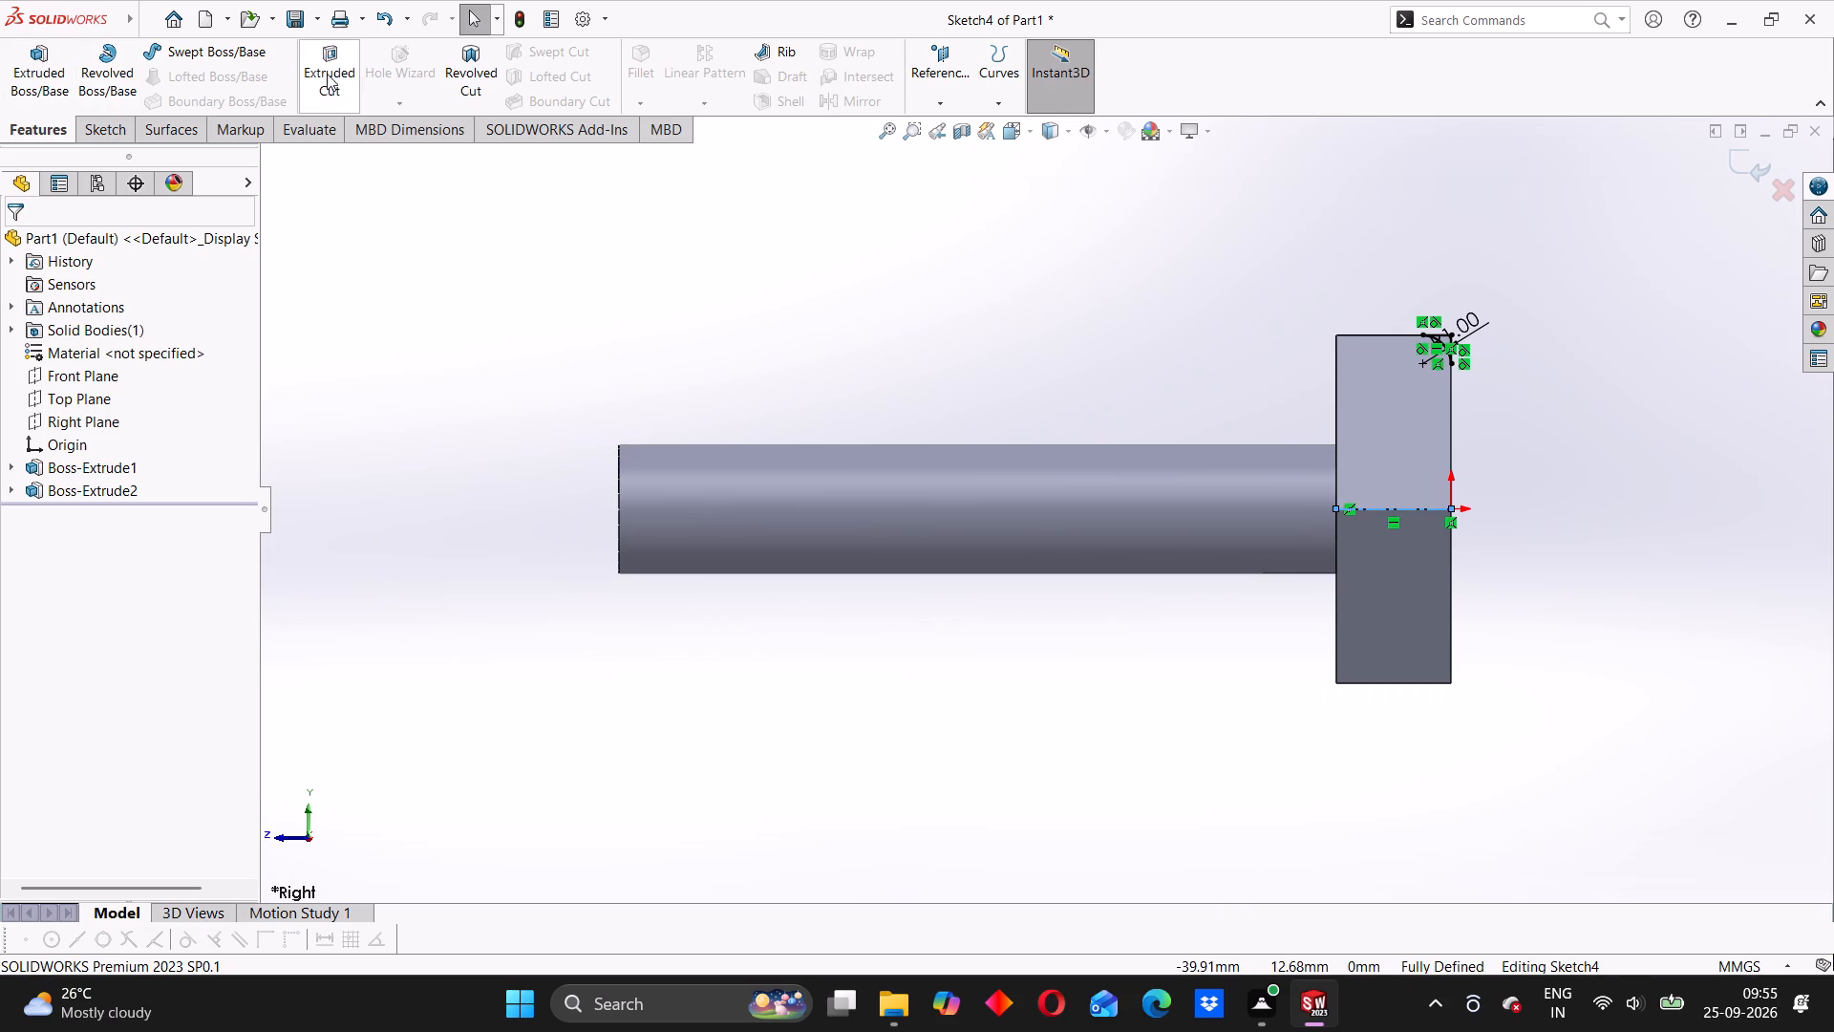
{"action": "left_click", "coordinate": [129, 130]}
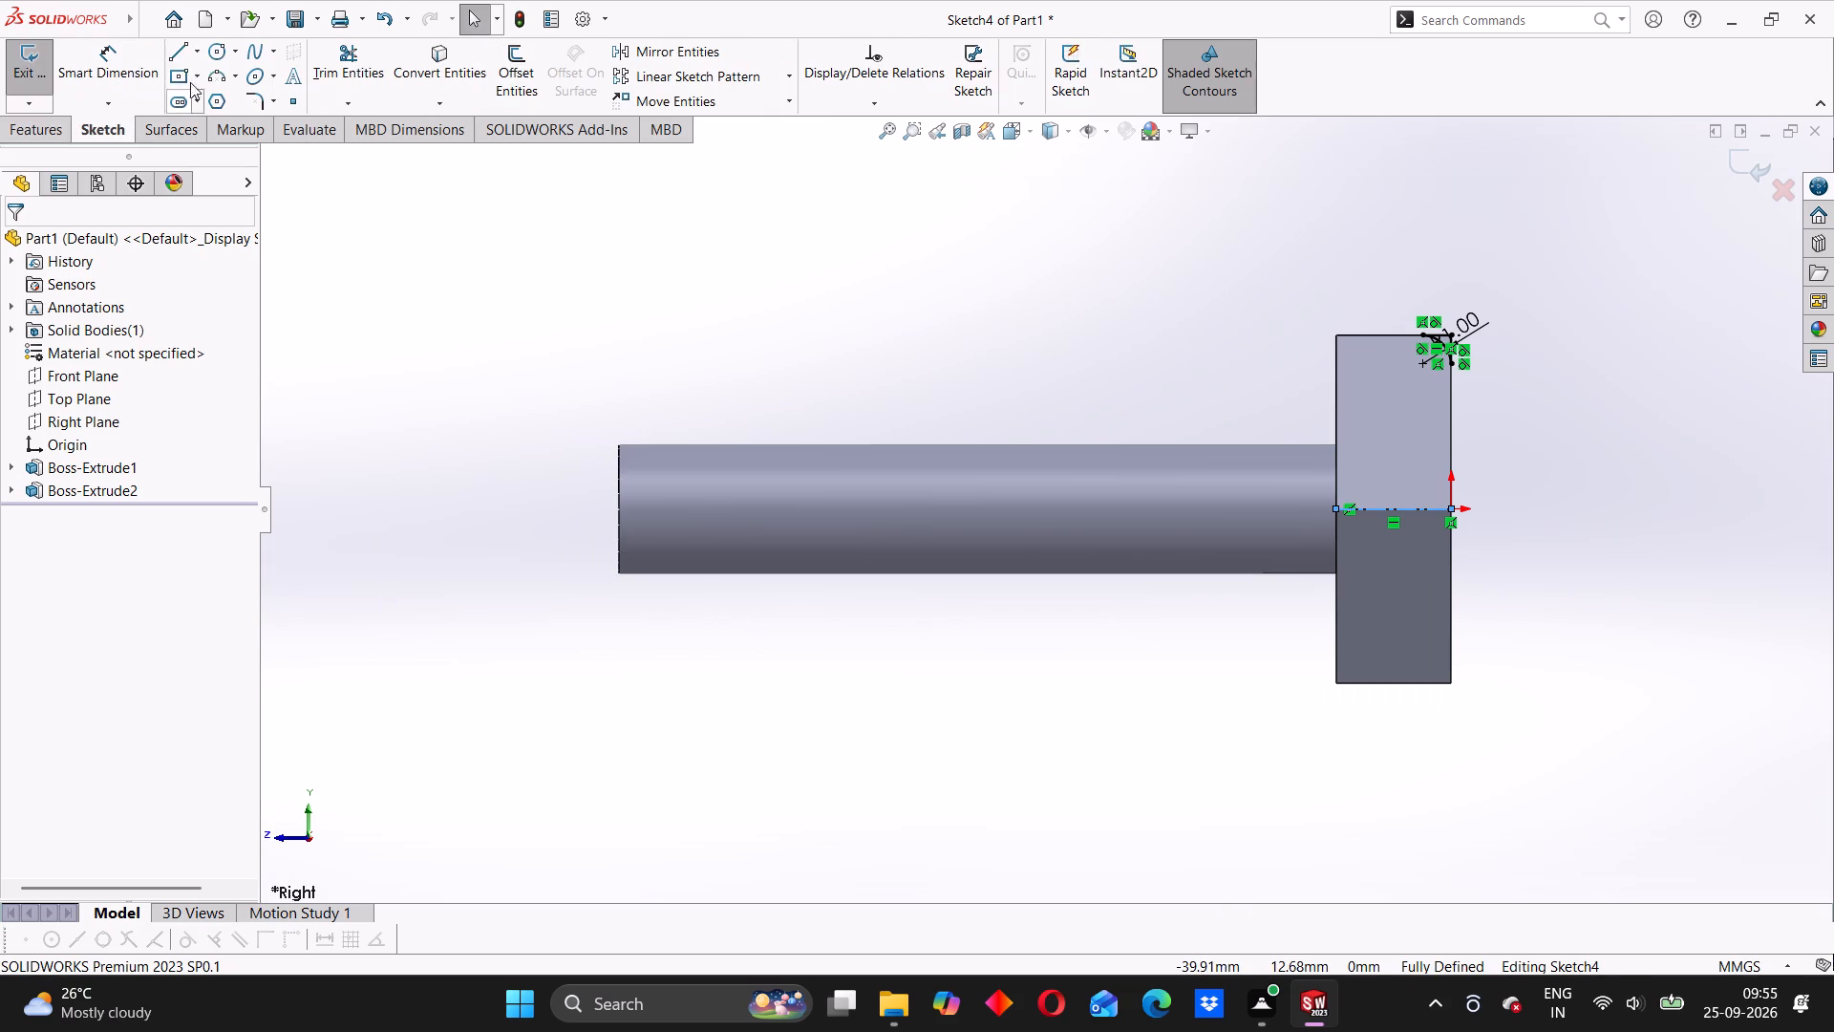
{"action": "left_click", "coordinate": [183, 53]}
{"action": "scroll", "coordinate": [1439, 460], "scroll_direction": "down", "scroll_amount": 4}
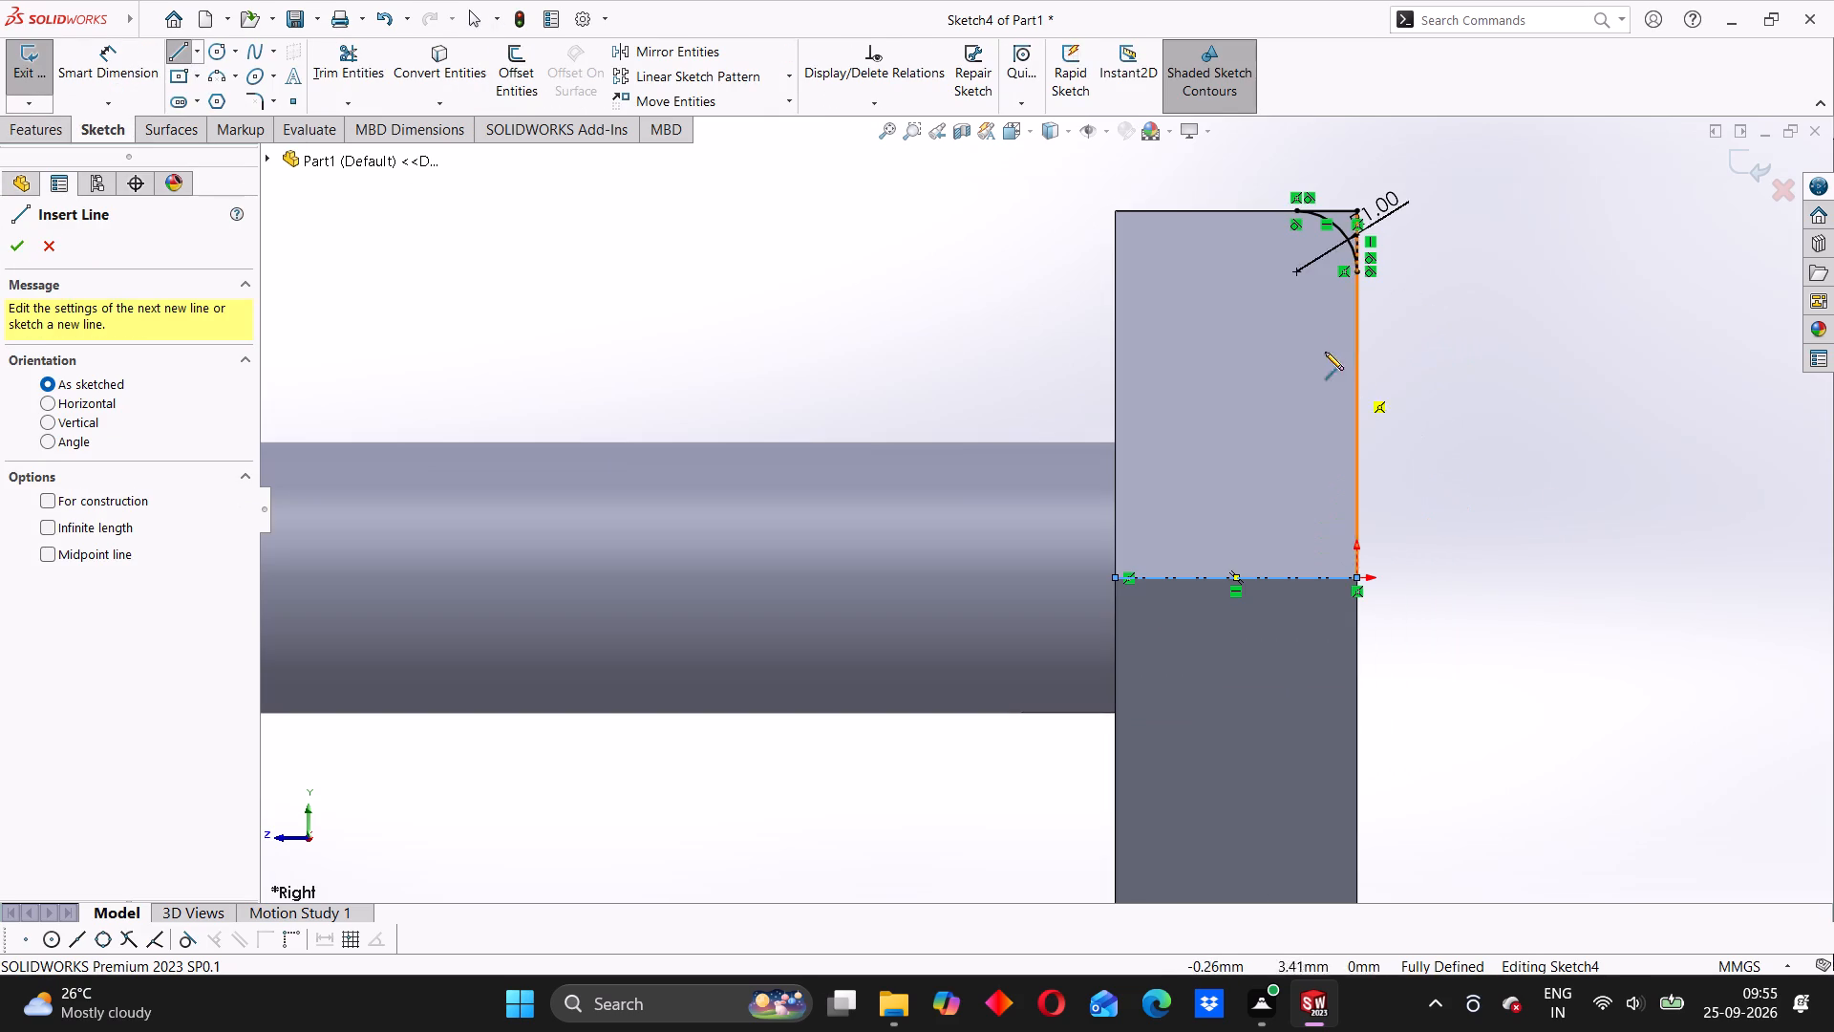
{"action": "left_click", "coordinate": [1357, 269]}
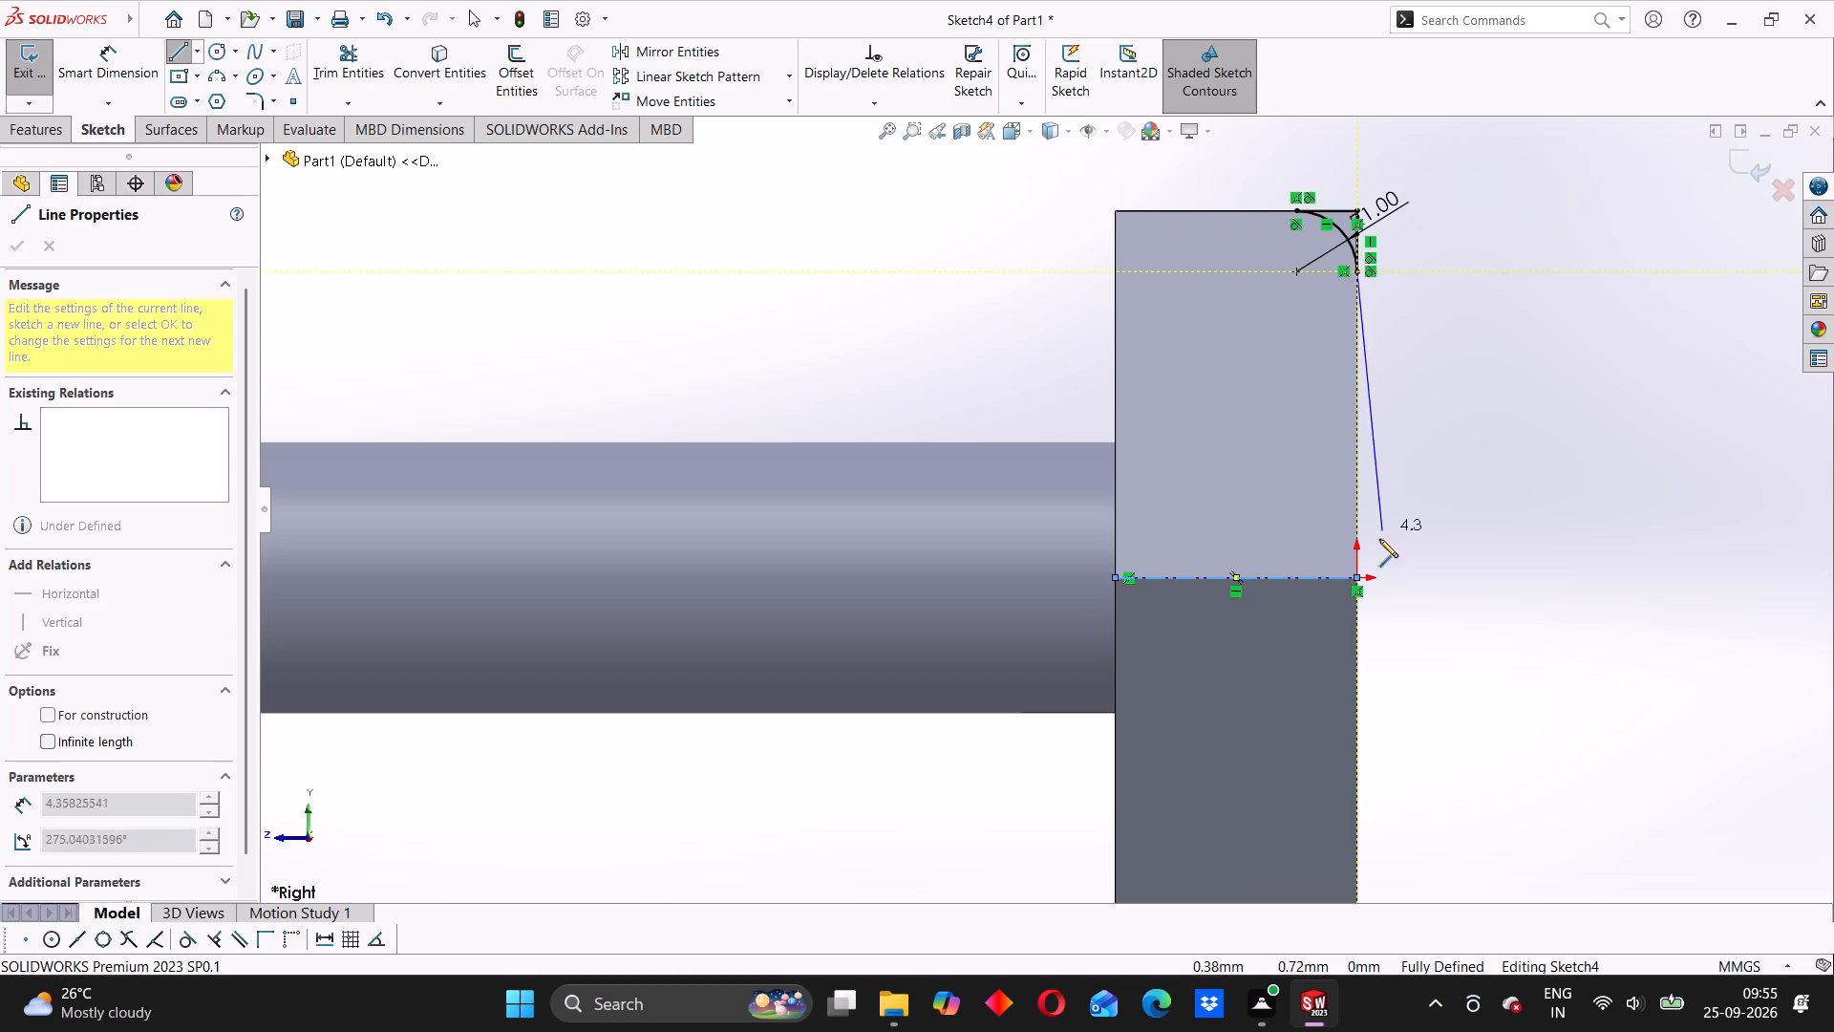
{"action": "left_click", "coordinate": [1358, 577]}
{"action": "right_click", "coordinate": [1460, 386]}
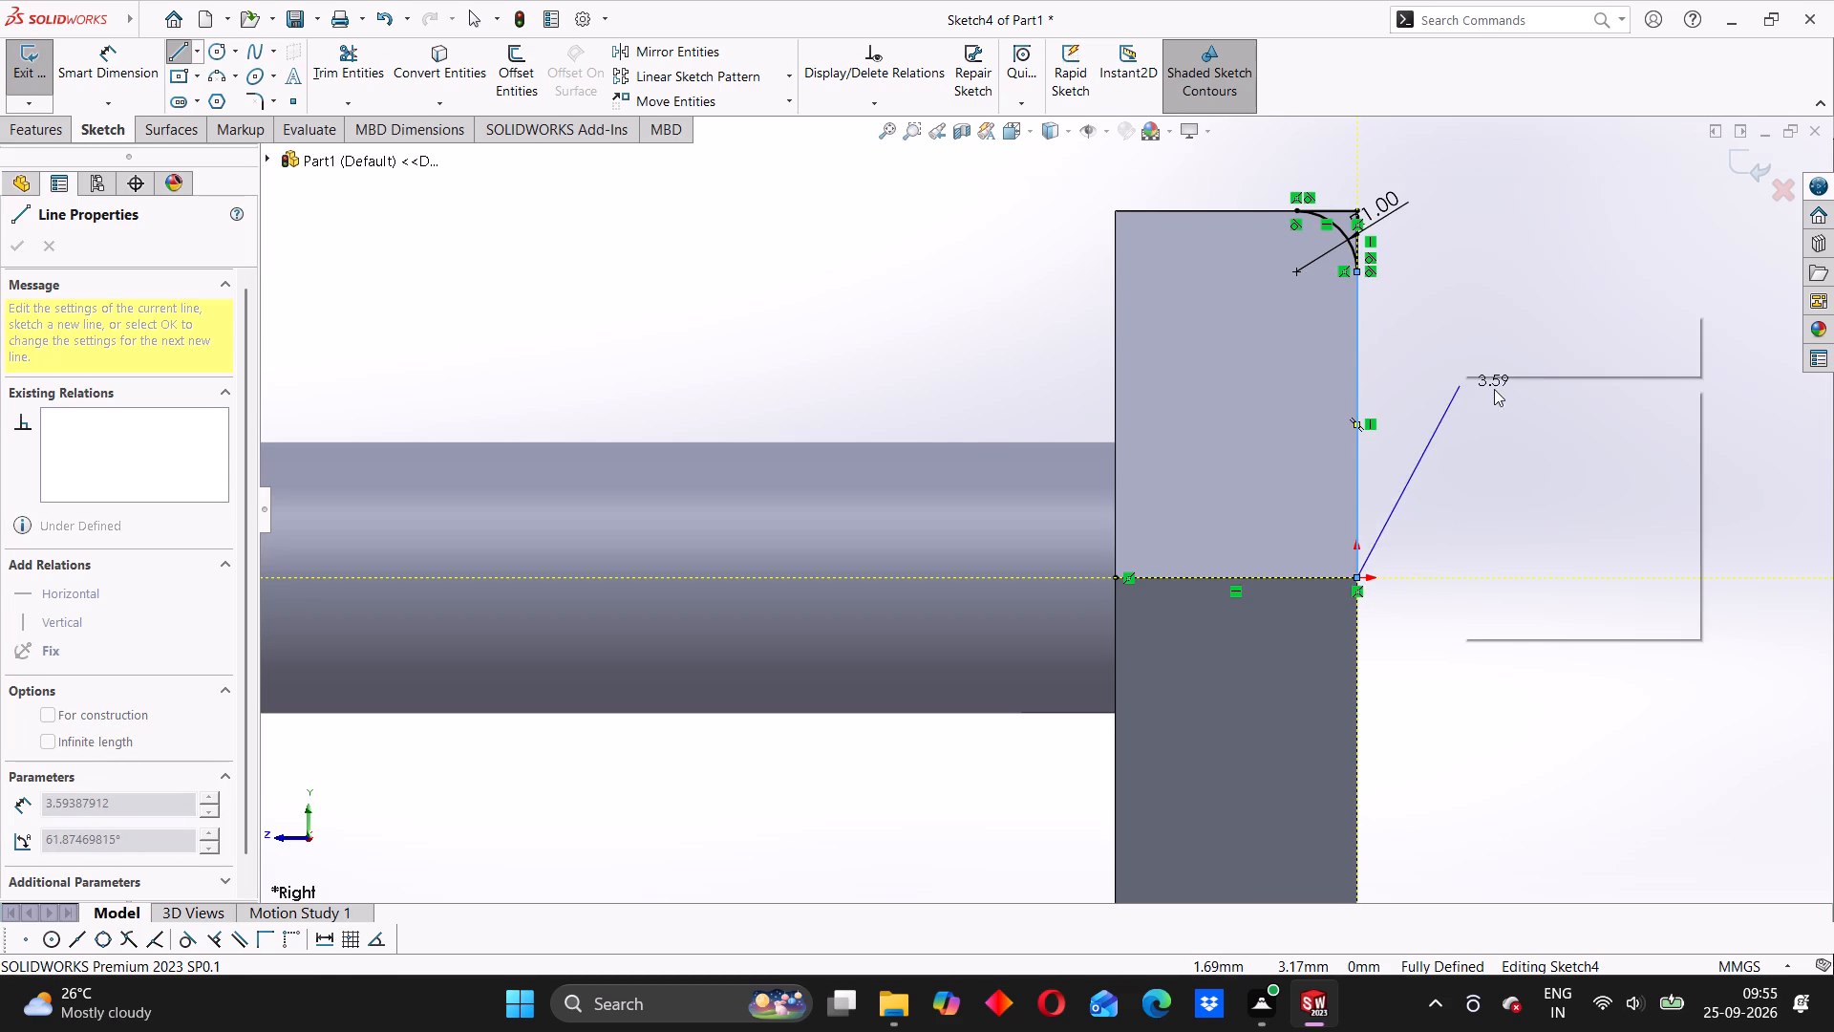
{"action": "left_click", "coordinate": [1499, 401]}
{"action": "scroll", "coordinate": [1154, 431], "scroll_direction": "up", "scroll_amount": 2}
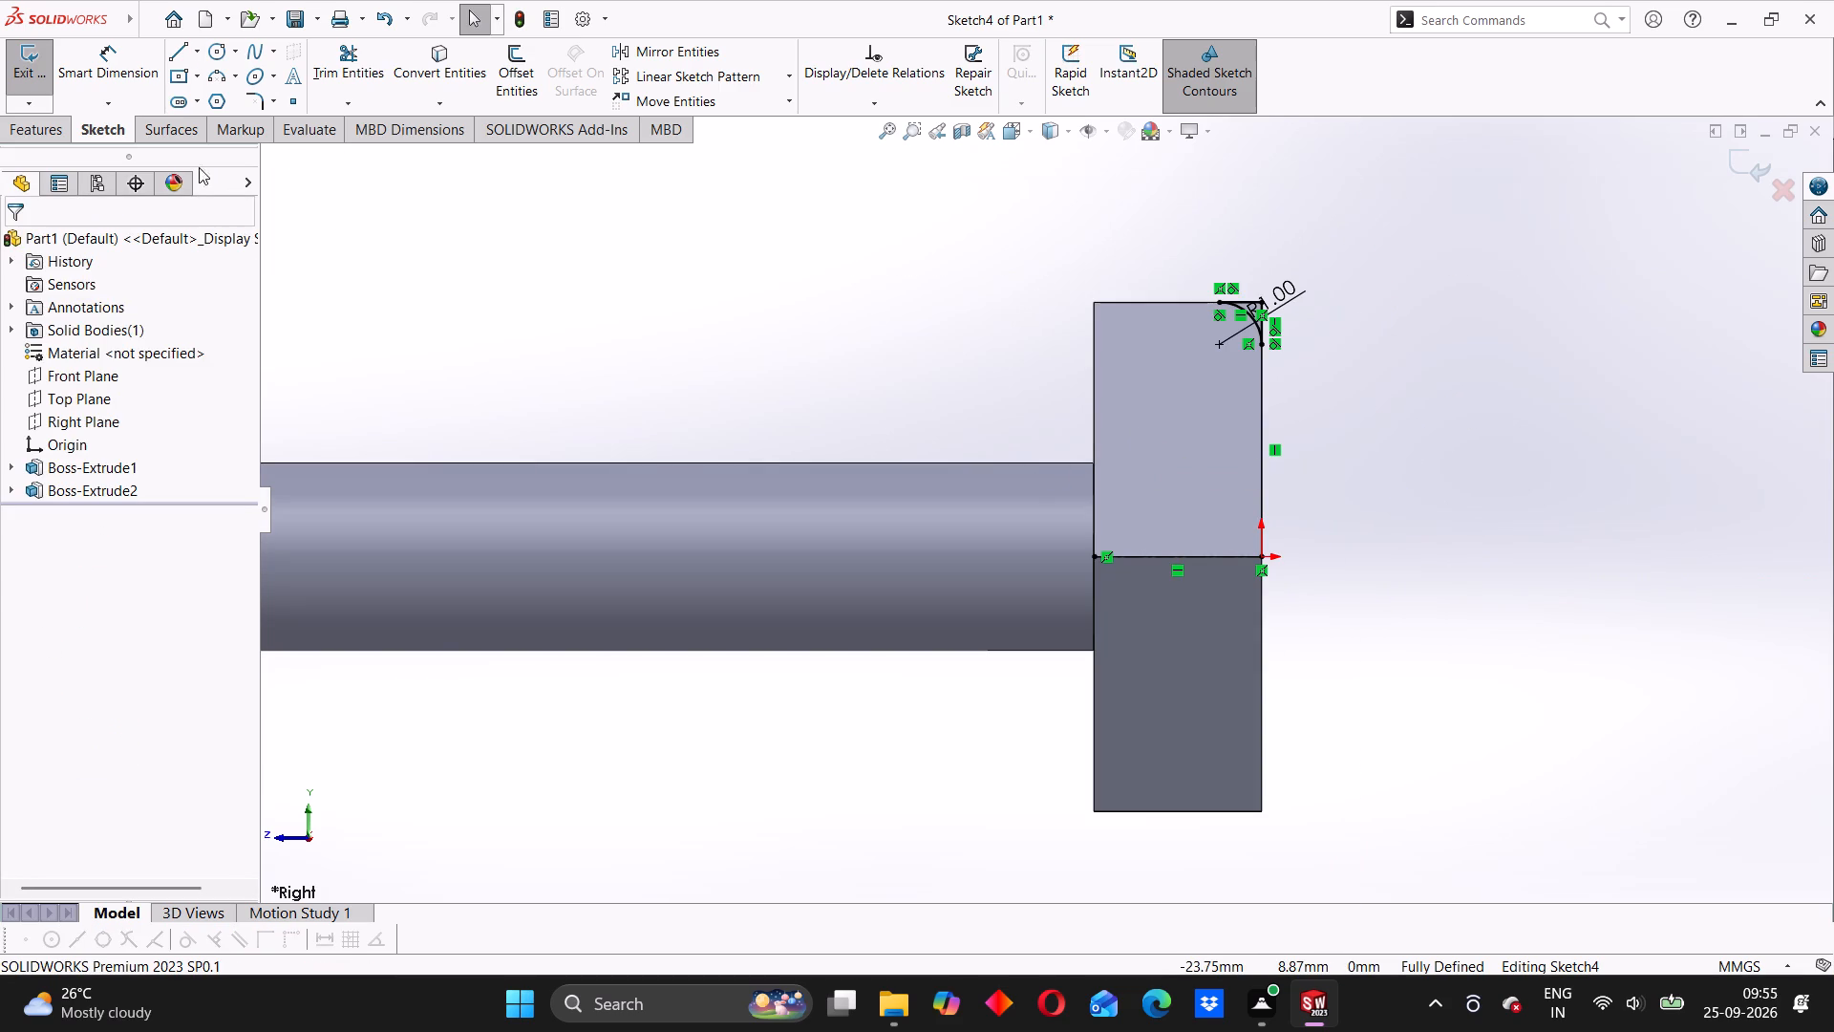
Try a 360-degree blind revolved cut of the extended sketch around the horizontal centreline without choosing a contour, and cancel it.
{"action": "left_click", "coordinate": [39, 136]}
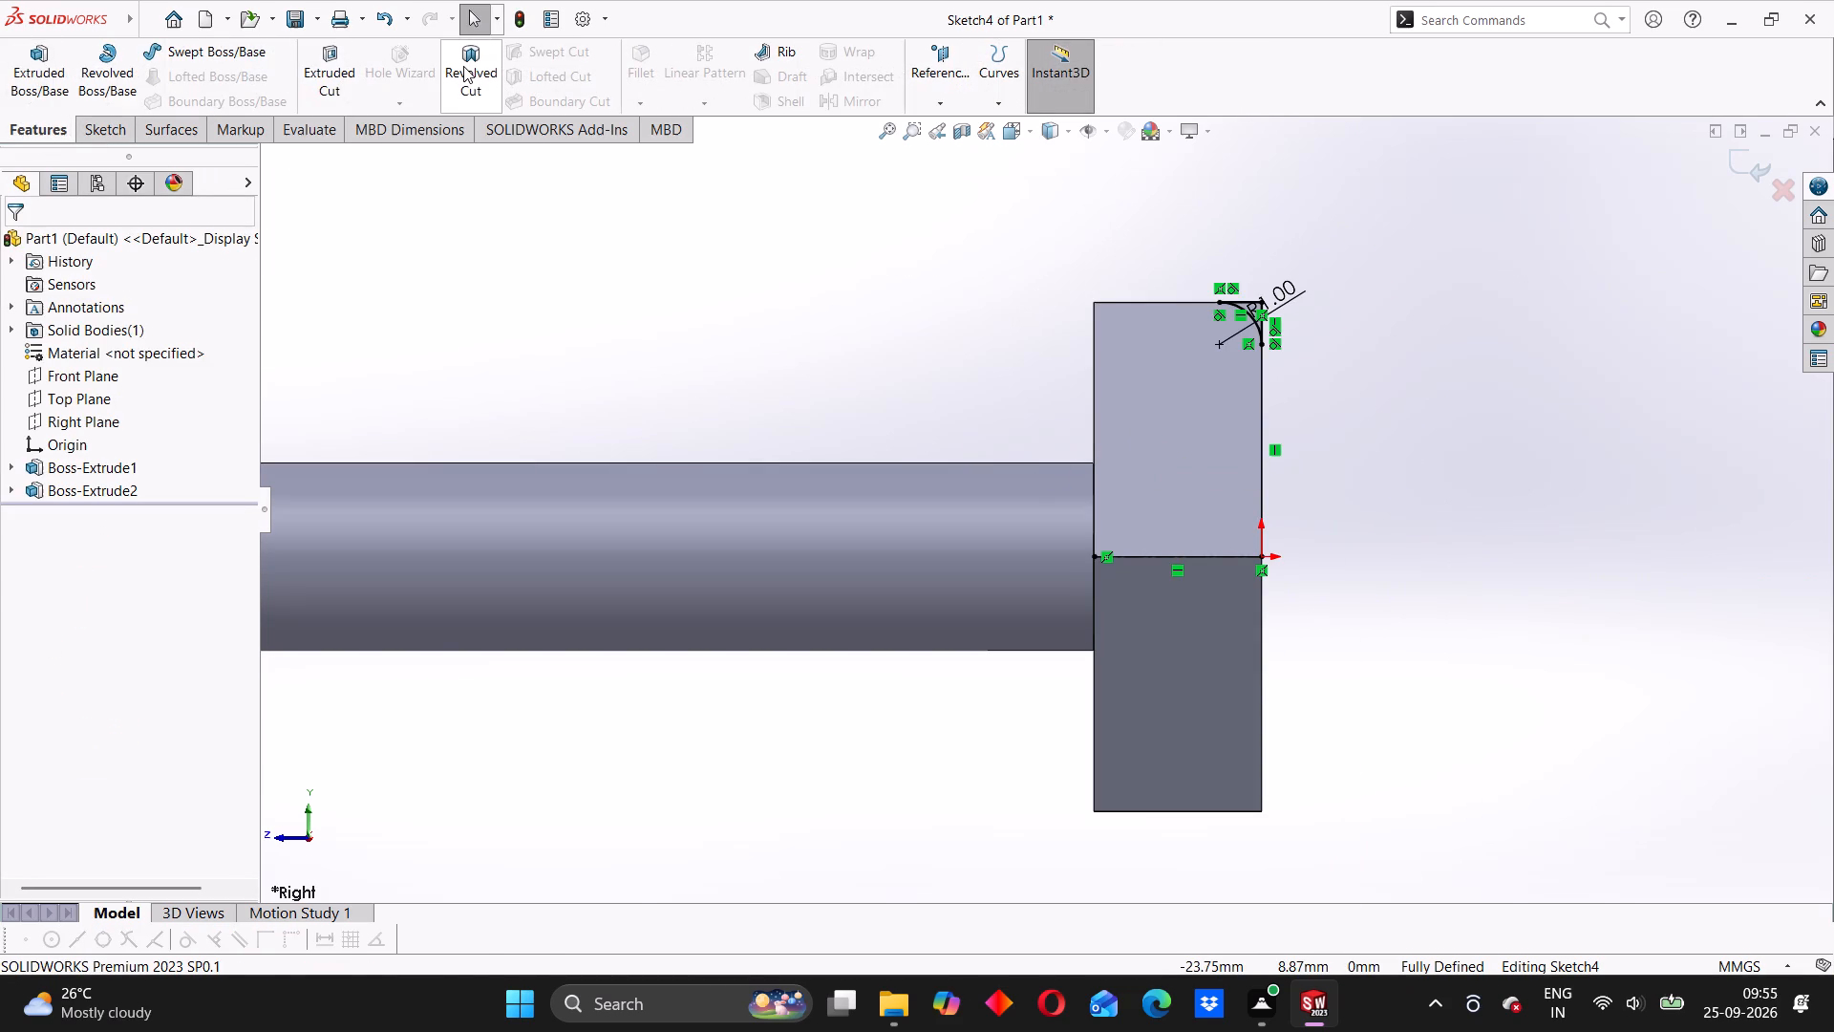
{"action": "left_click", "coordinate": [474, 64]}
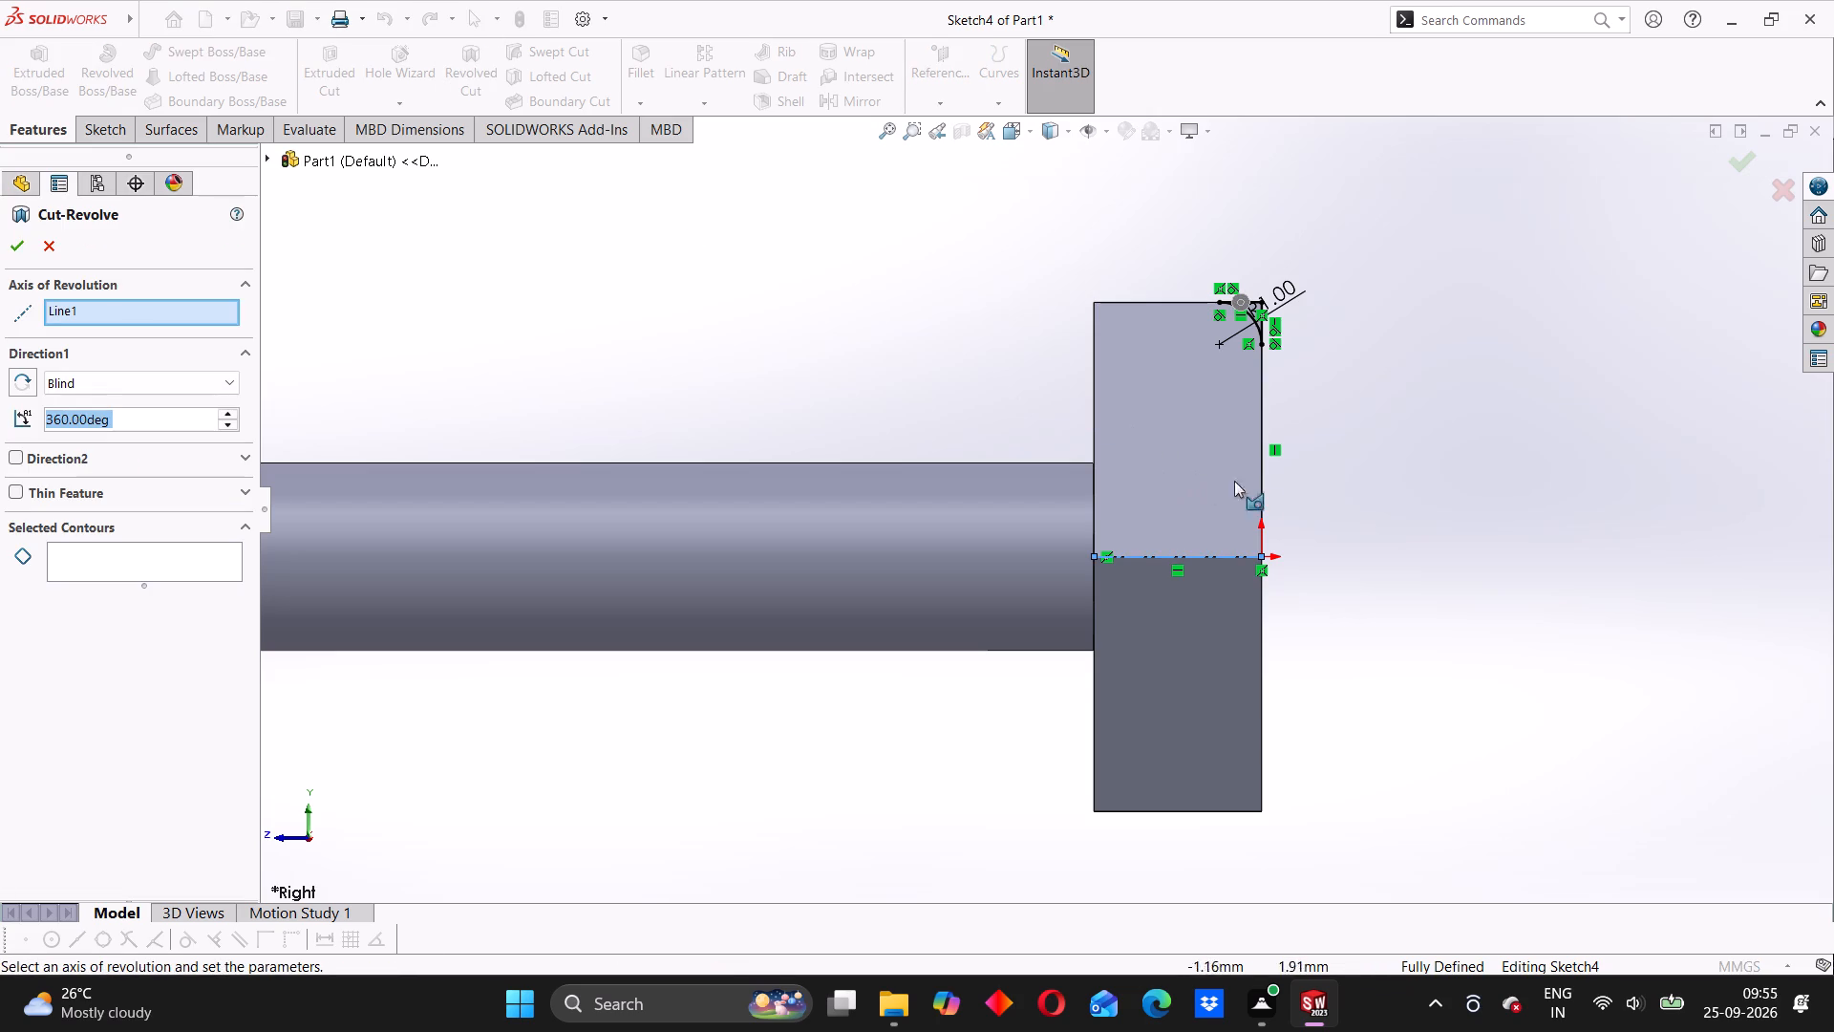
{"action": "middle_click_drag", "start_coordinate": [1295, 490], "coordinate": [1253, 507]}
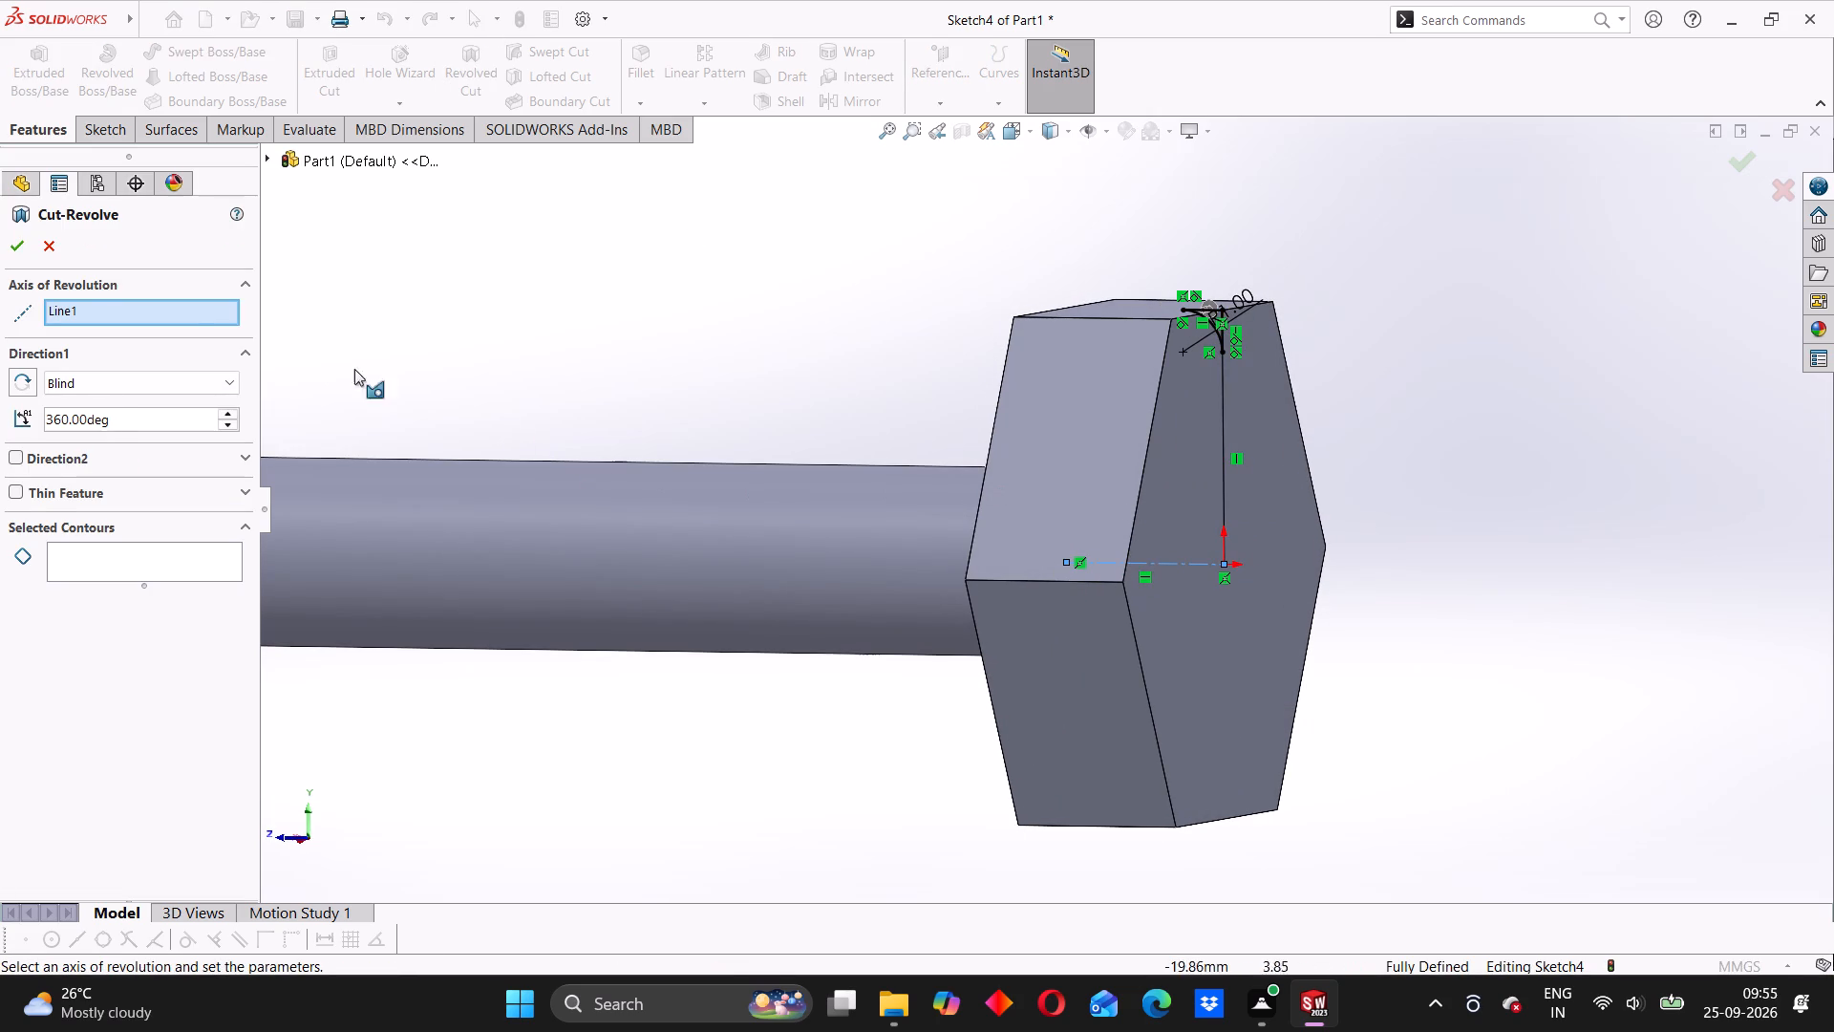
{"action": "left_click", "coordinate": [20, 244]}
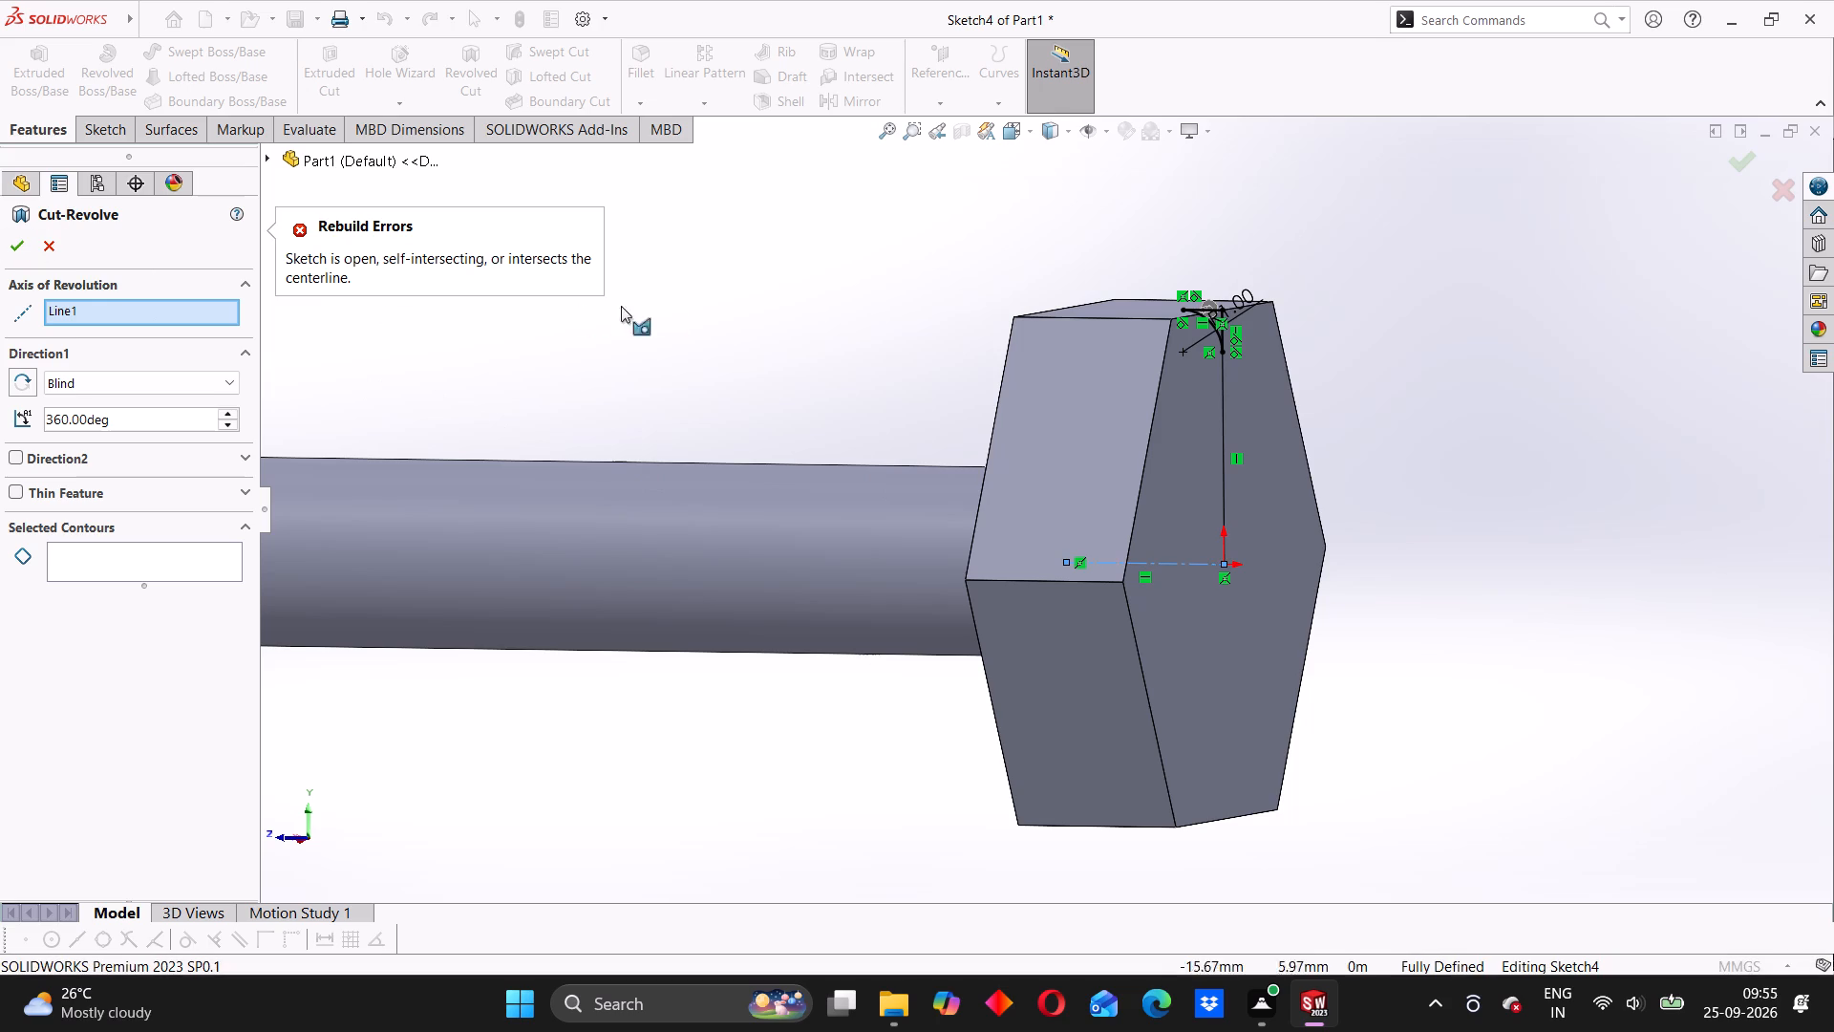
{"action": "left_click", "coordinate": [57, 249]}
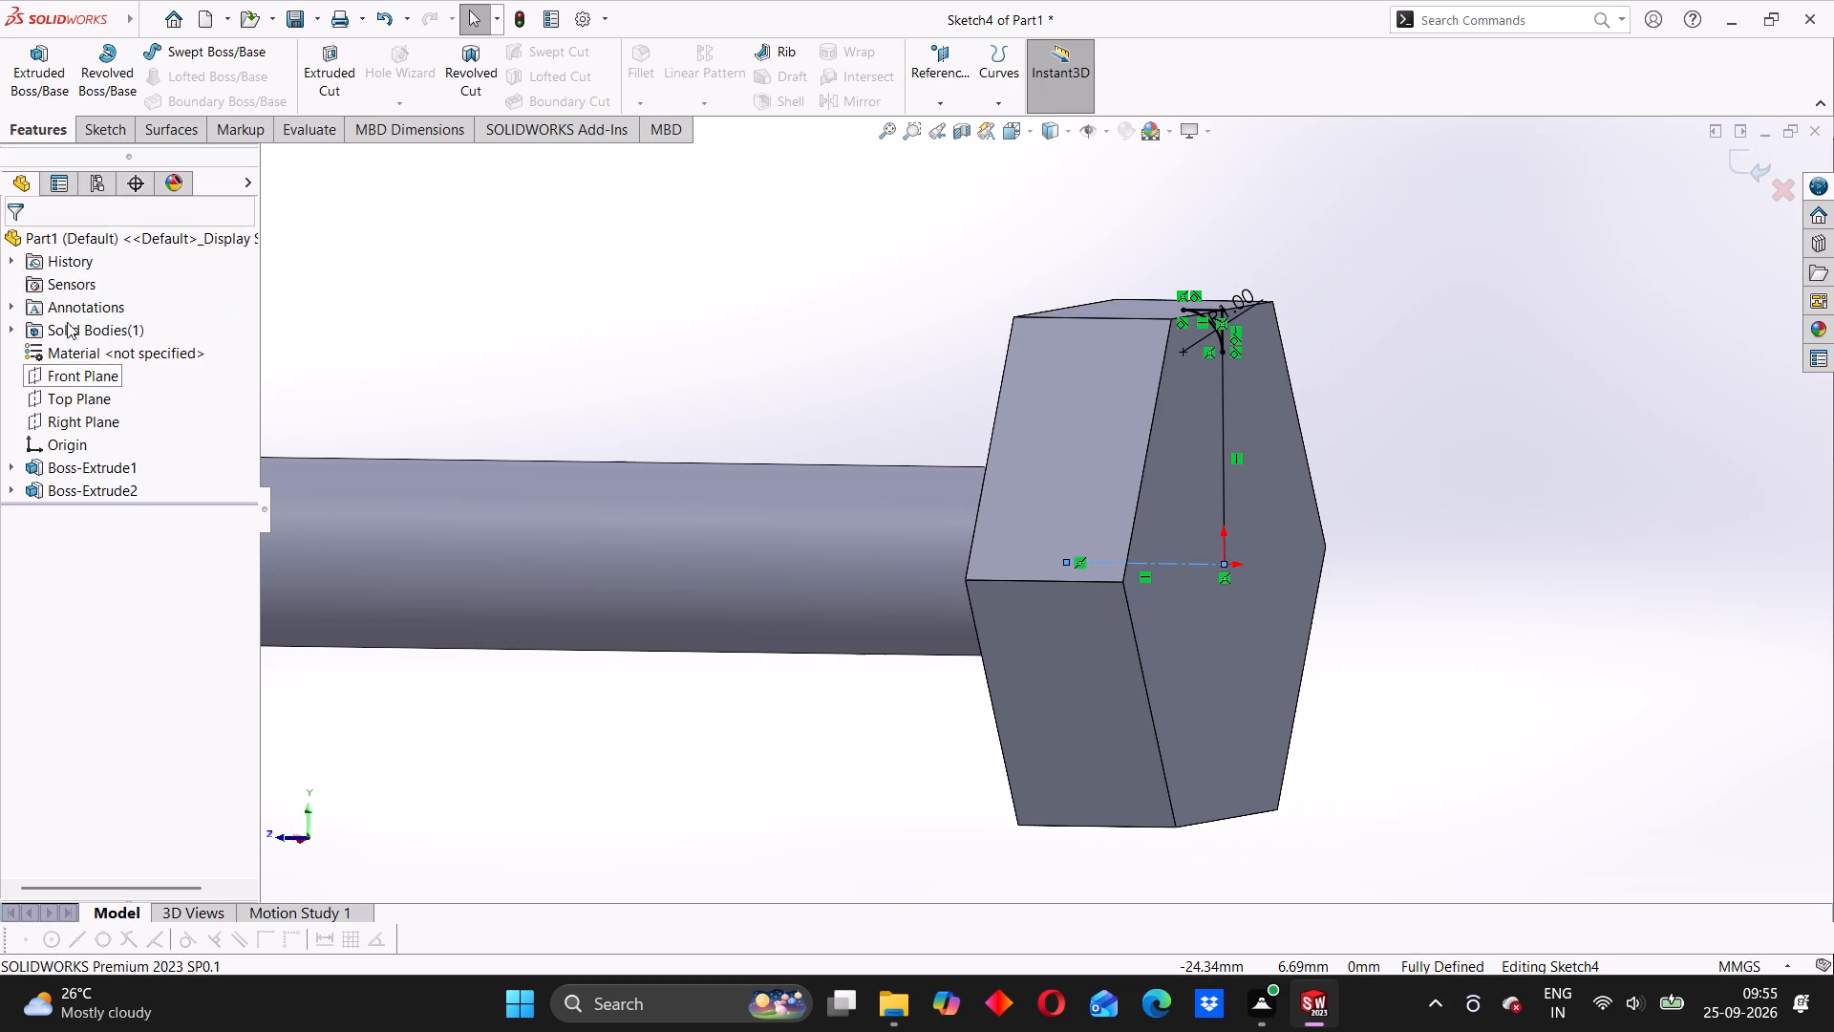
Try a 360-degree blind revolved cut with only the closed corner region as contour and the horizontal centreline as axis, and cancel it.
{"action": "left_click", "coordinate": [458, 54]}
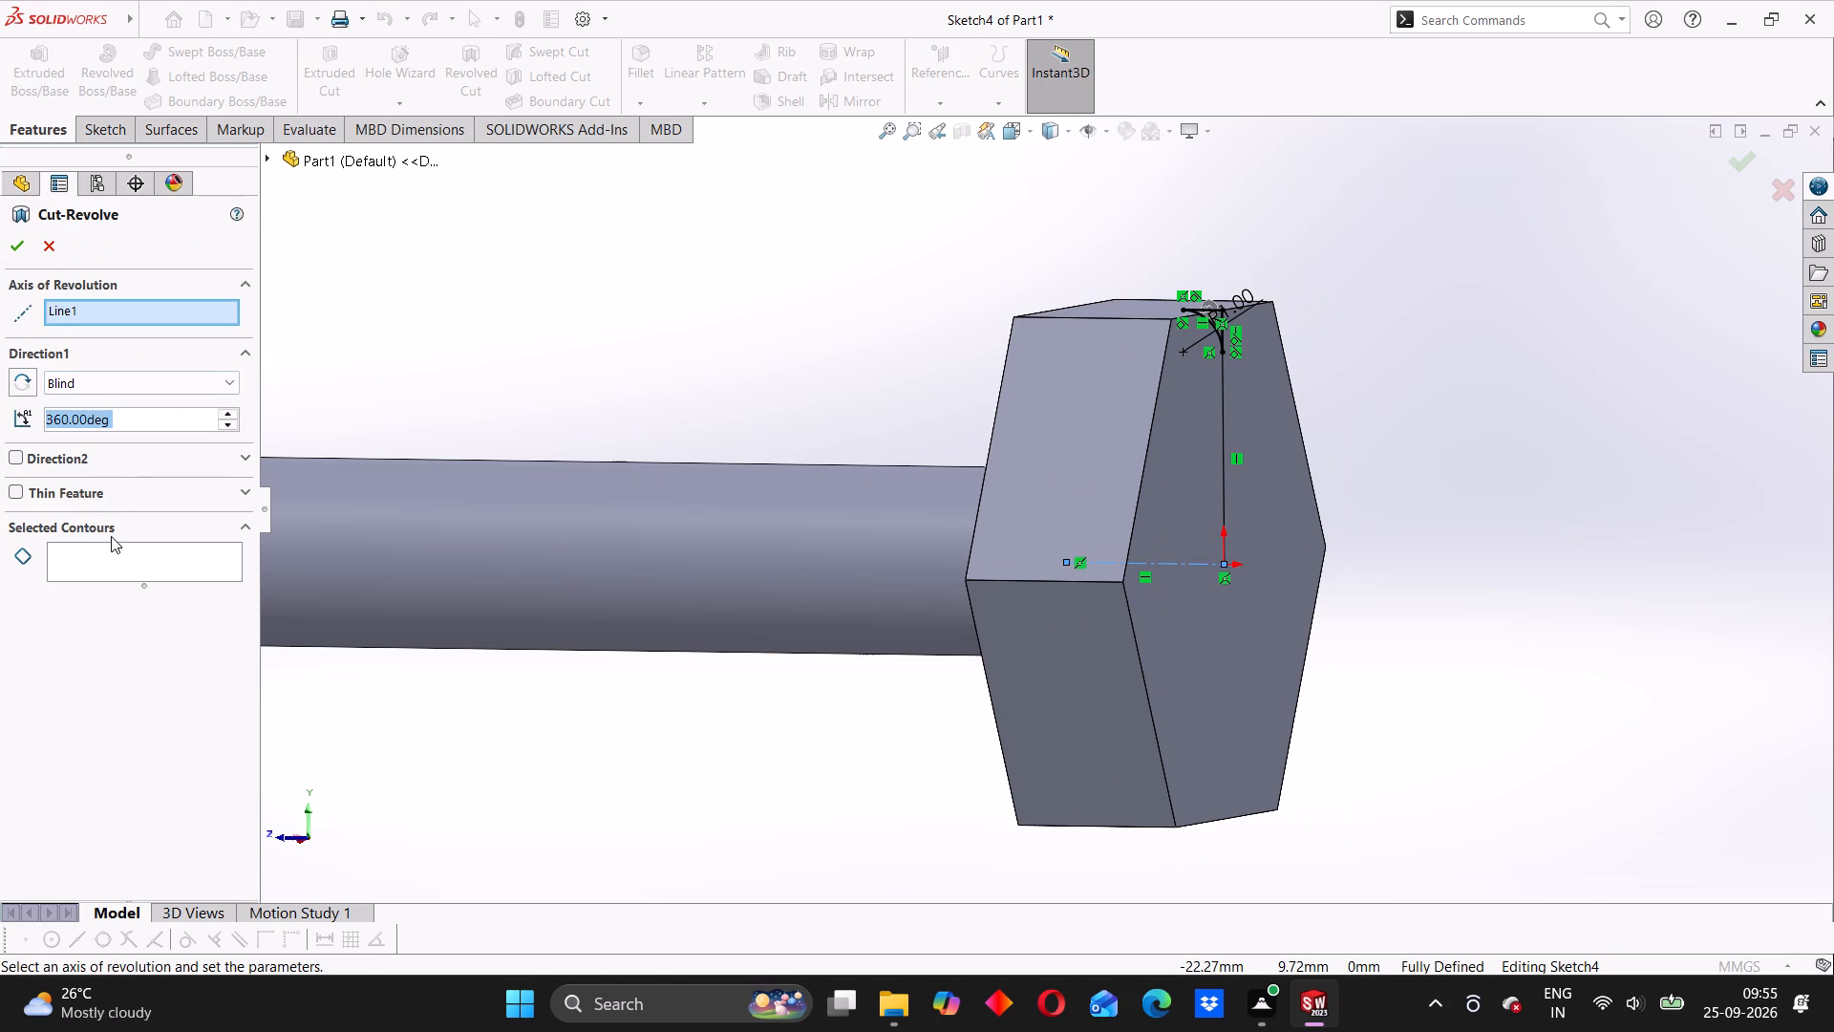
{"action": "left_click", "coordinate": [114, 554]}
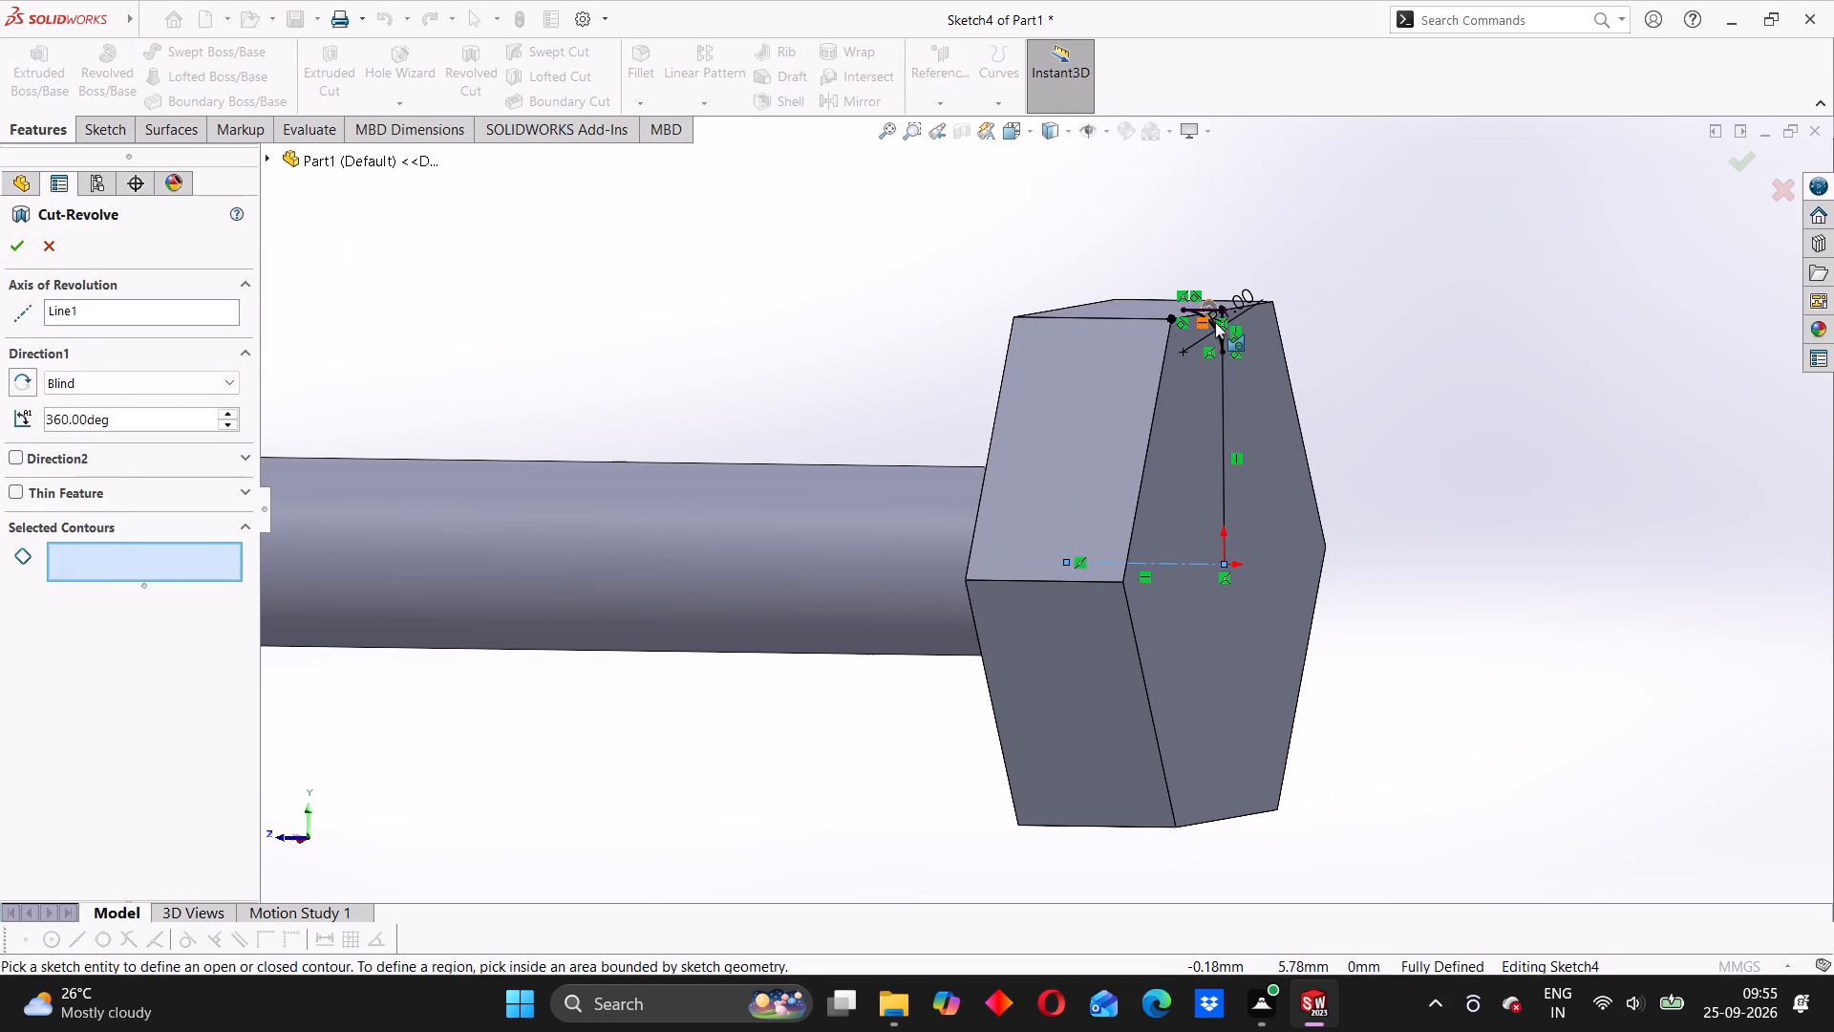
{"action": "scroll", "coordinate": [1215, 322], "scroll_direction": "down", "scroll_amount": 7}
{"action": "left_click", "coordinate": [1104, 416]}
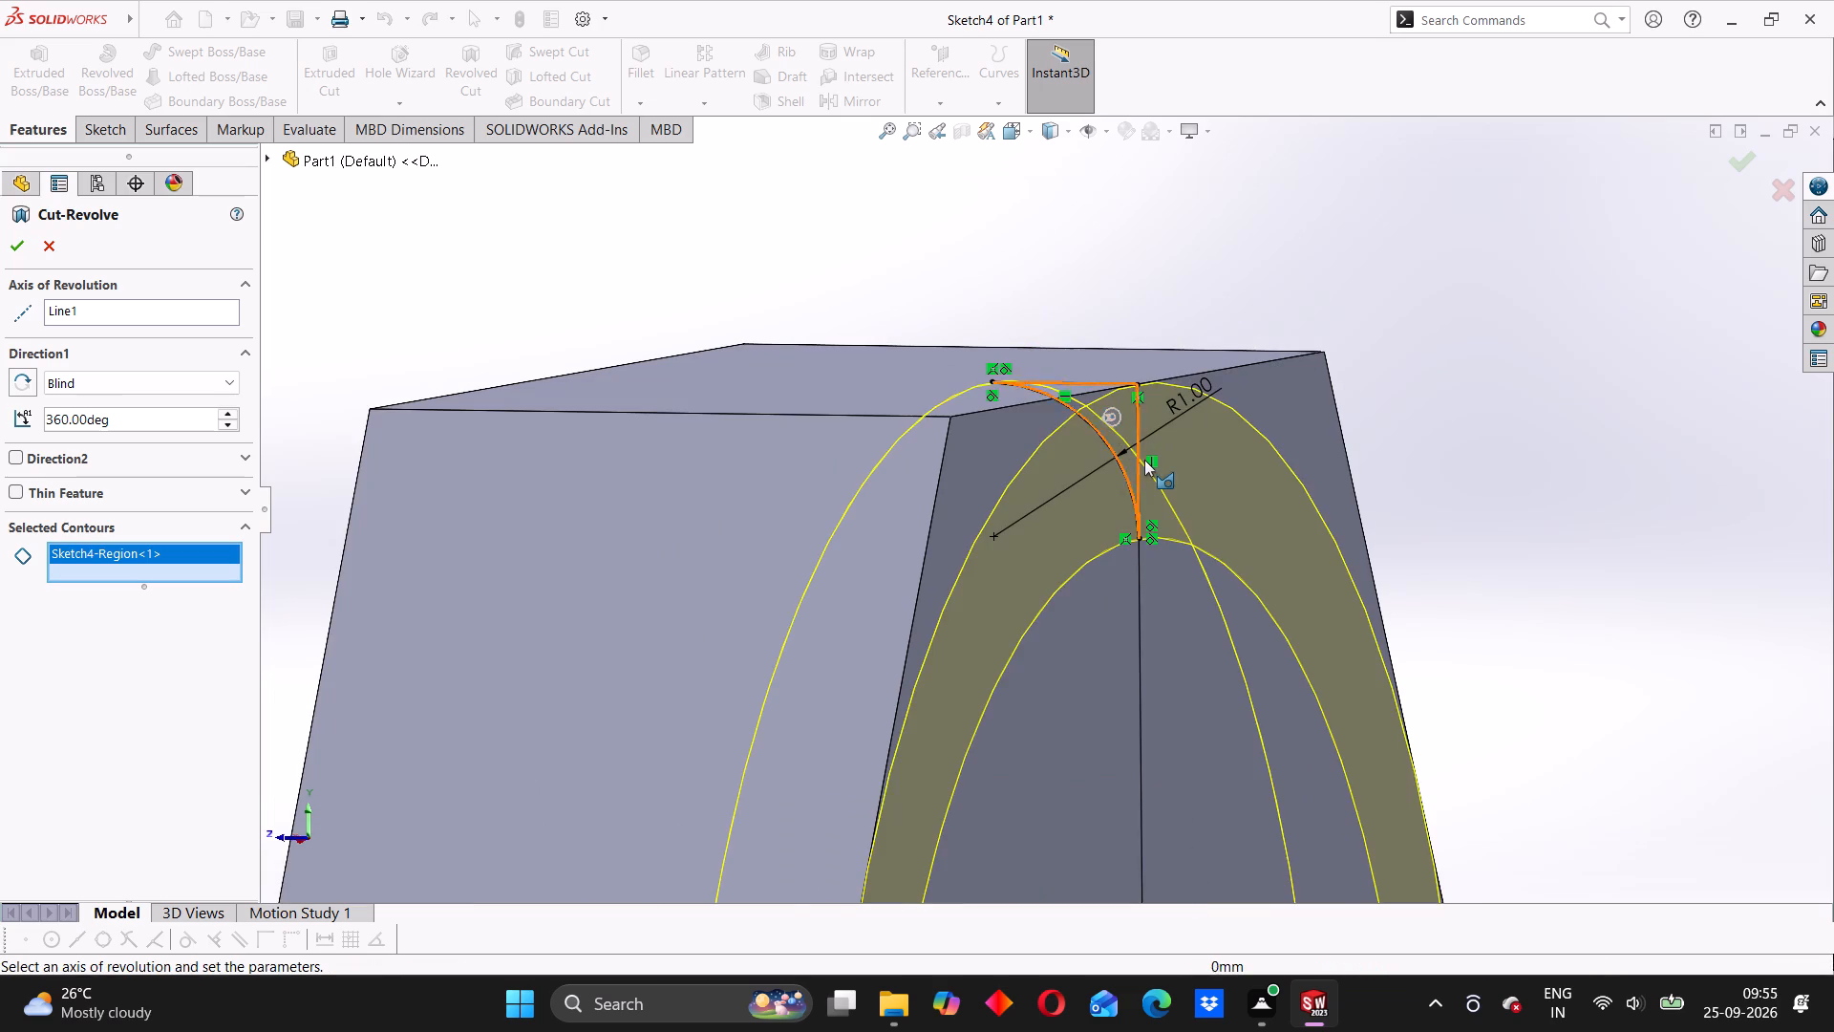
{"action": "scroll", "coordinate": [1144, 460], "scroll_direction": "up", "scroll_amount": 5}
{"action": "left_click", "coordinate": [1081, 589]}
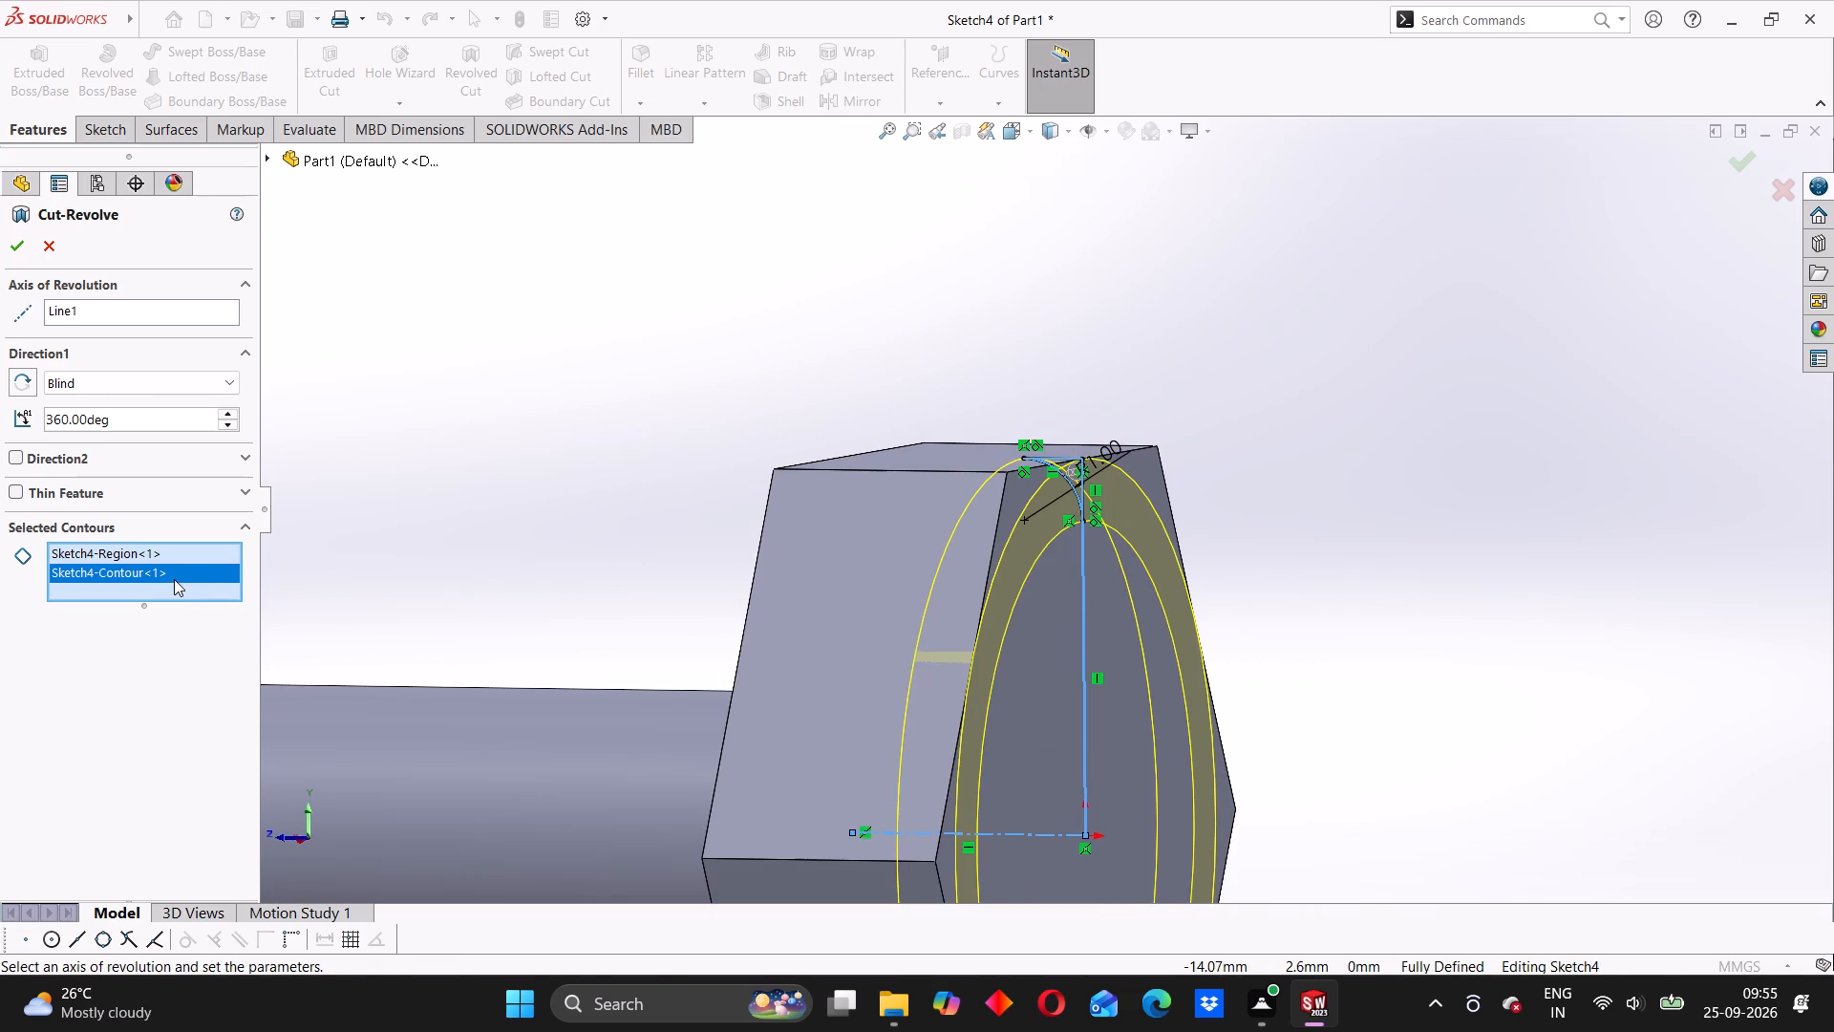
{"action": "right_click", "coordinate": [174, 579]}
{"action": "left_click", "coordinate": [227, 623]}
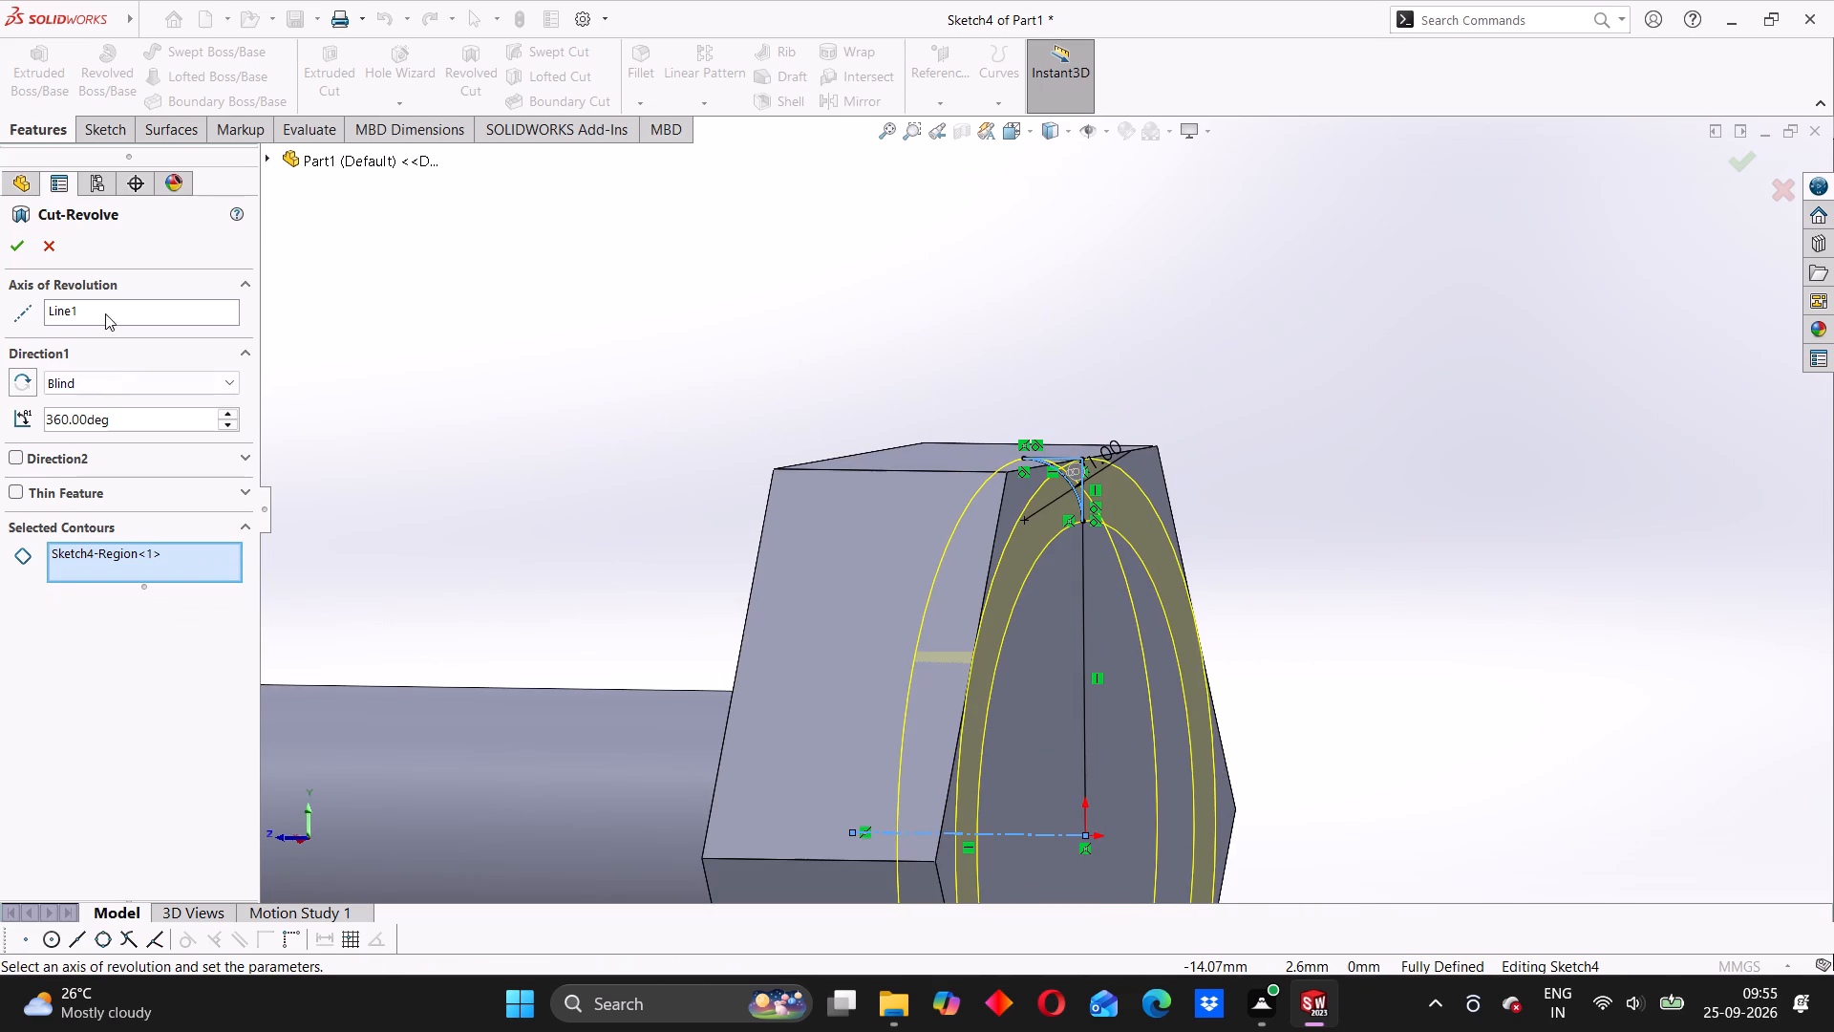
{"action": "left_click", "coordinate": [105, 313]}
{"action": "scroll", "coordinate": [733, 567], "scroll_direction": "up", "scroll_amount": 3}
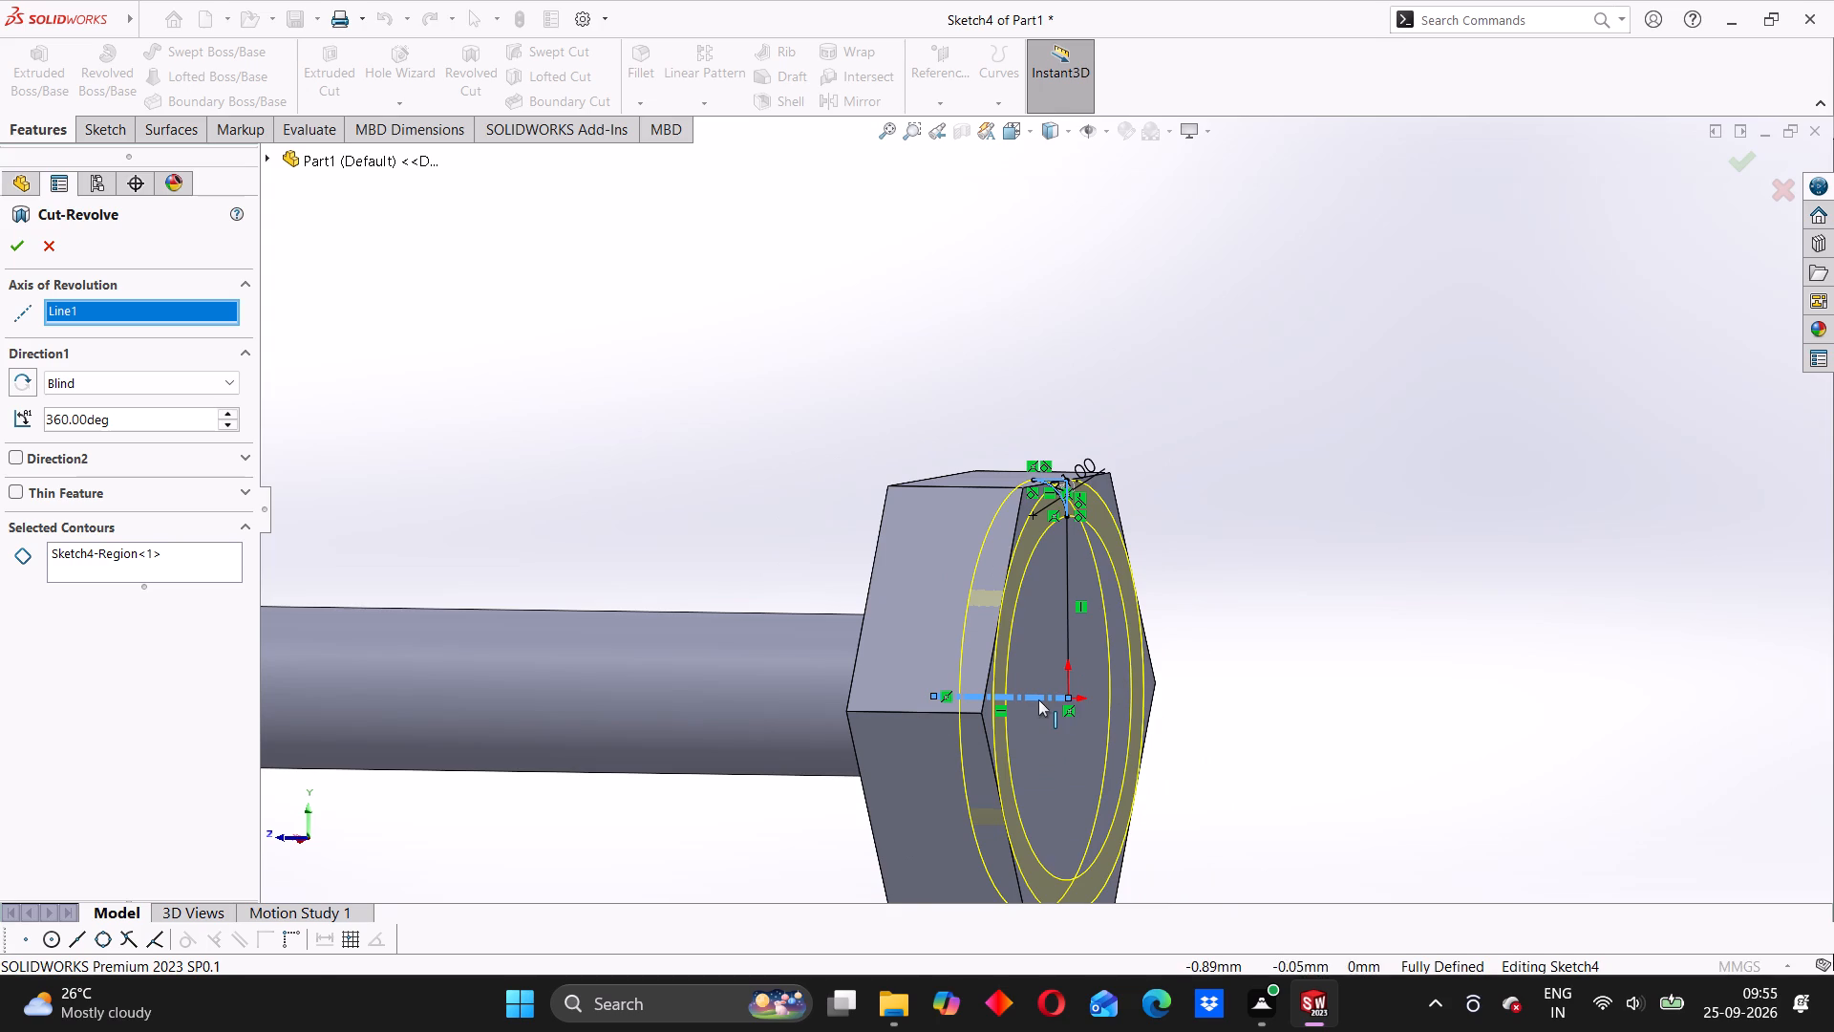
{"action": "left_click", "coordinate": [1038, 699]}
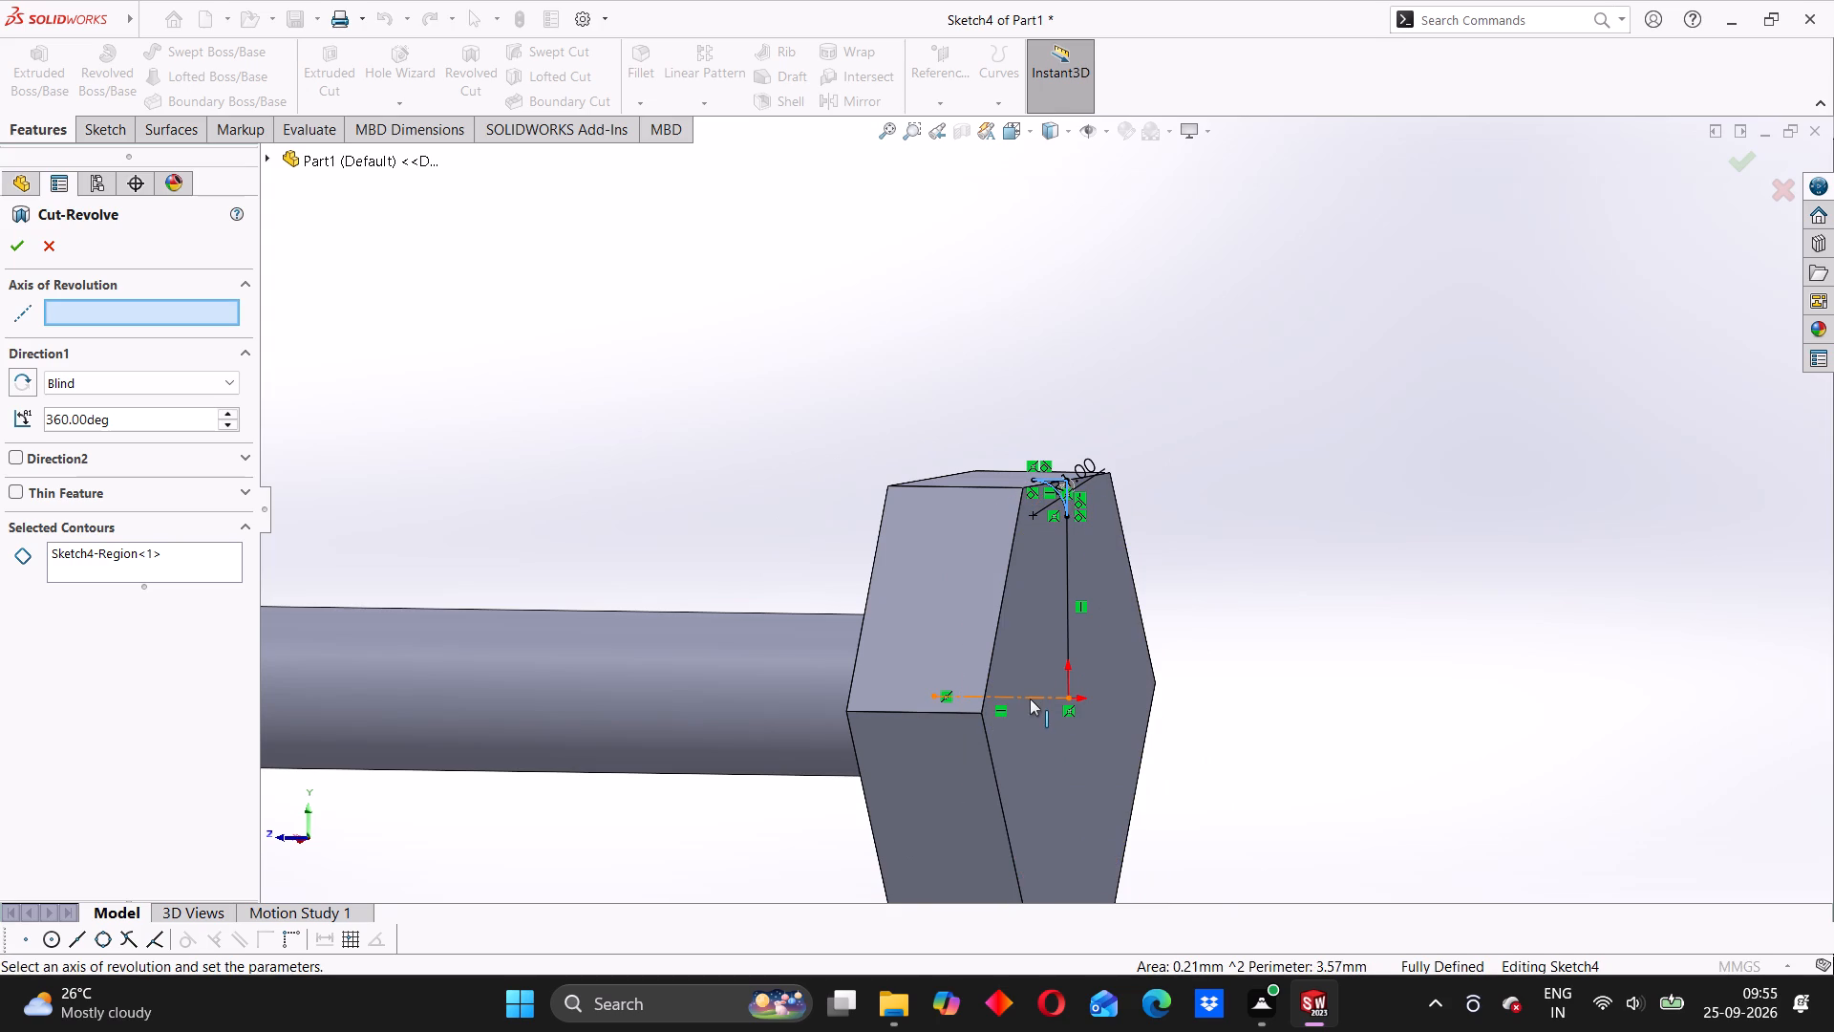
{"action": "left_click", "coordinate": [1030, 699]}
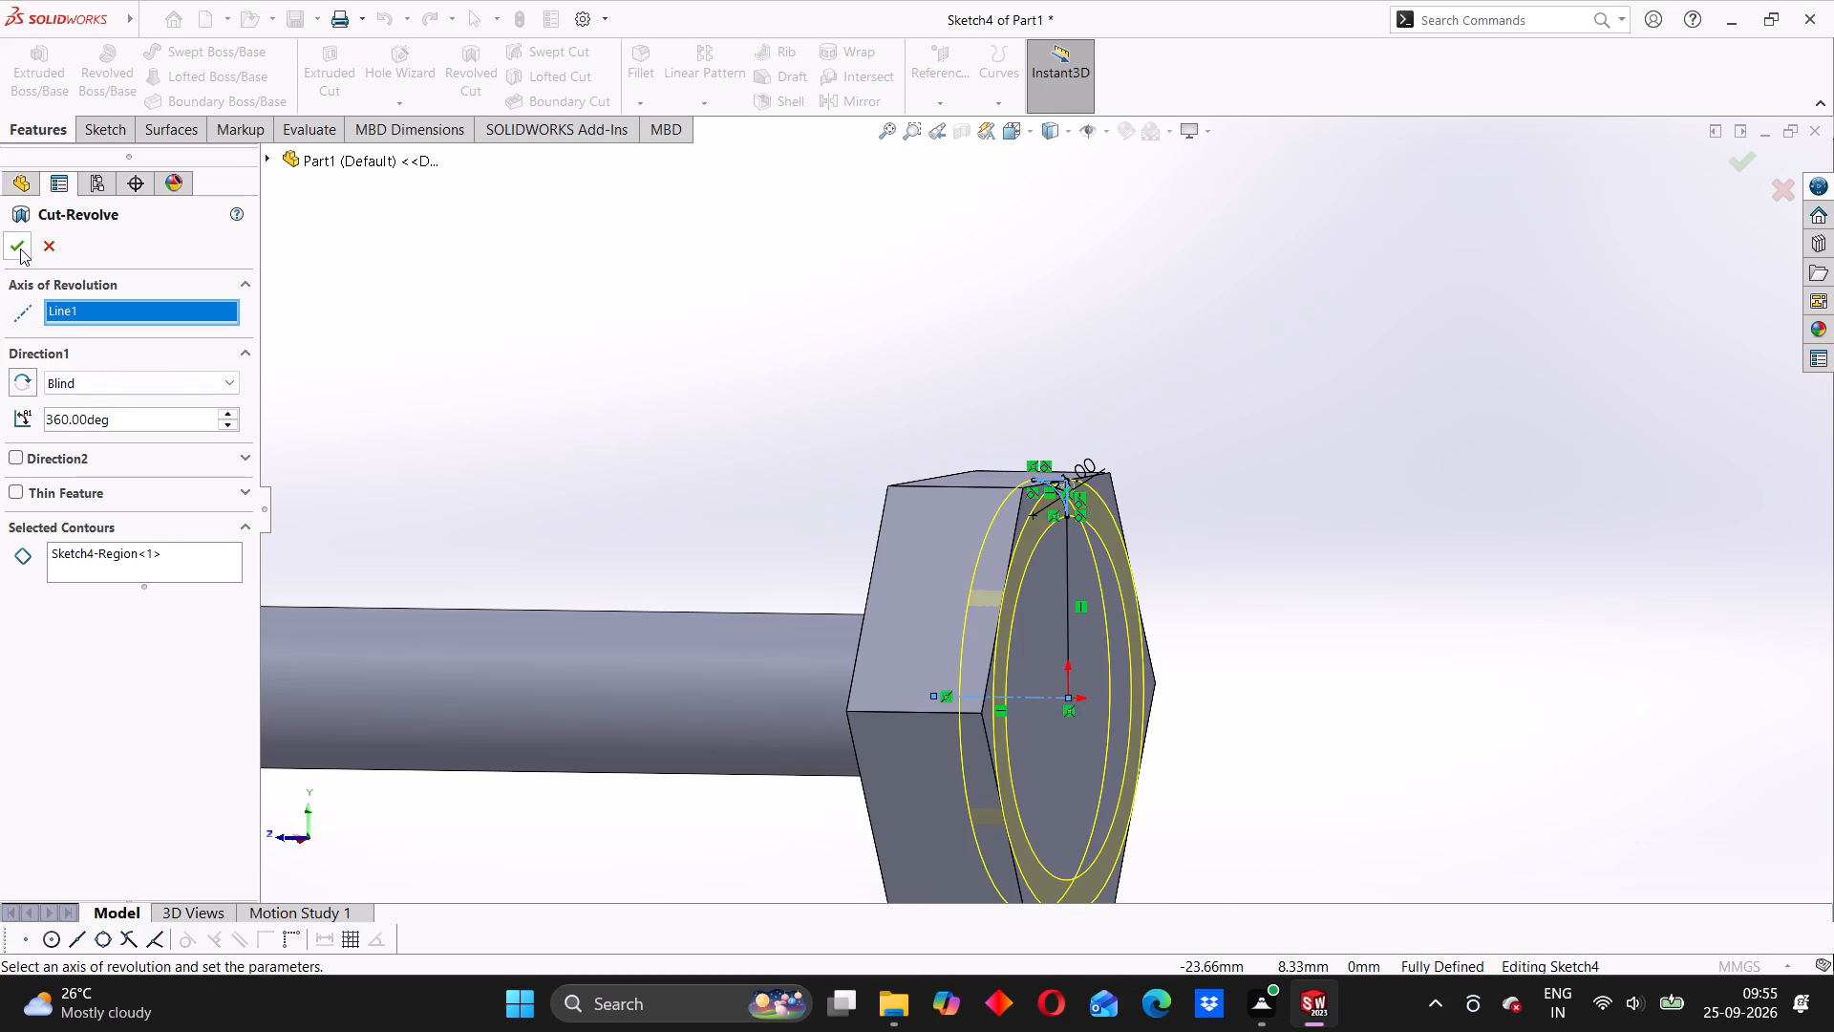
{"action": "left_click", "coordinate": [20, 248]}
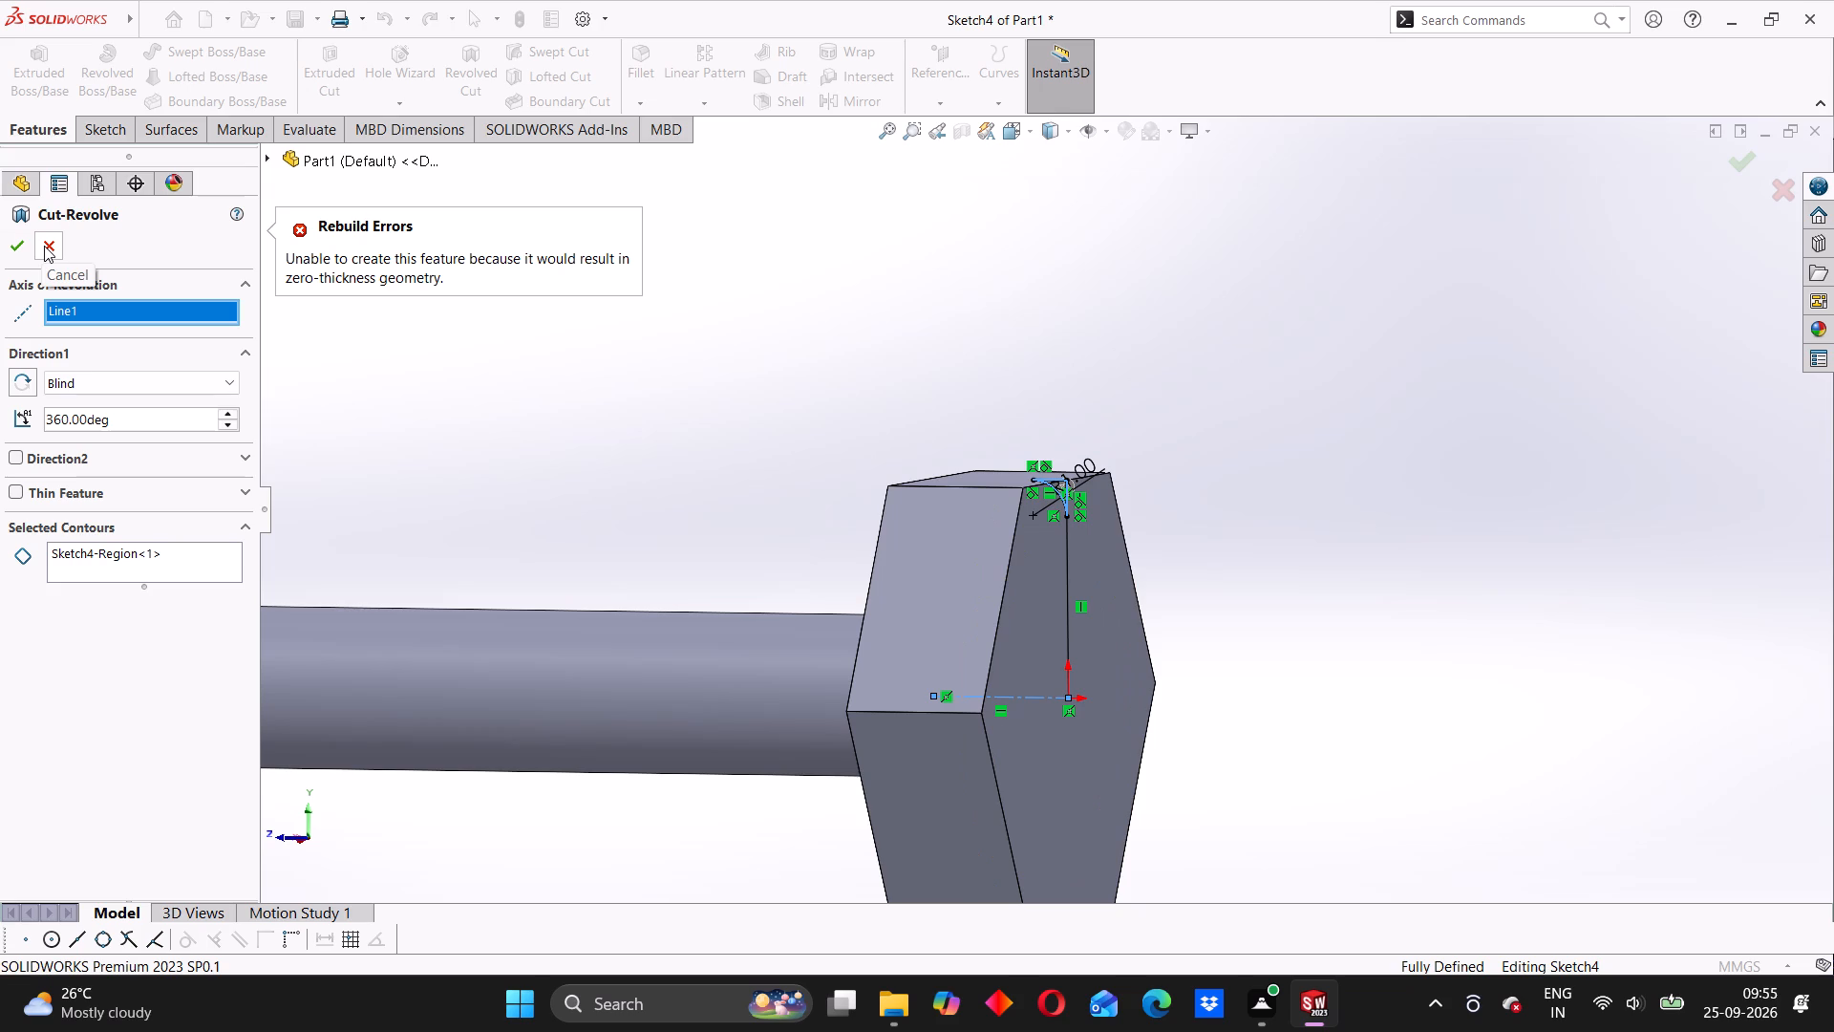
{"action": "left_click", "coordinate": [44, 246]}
Set the corner arc's radius to 0.5 mm.
{"action": "scroll", "coordinate": [1110, 483], "scroll_direction": "down", "scroll_amount": 5}
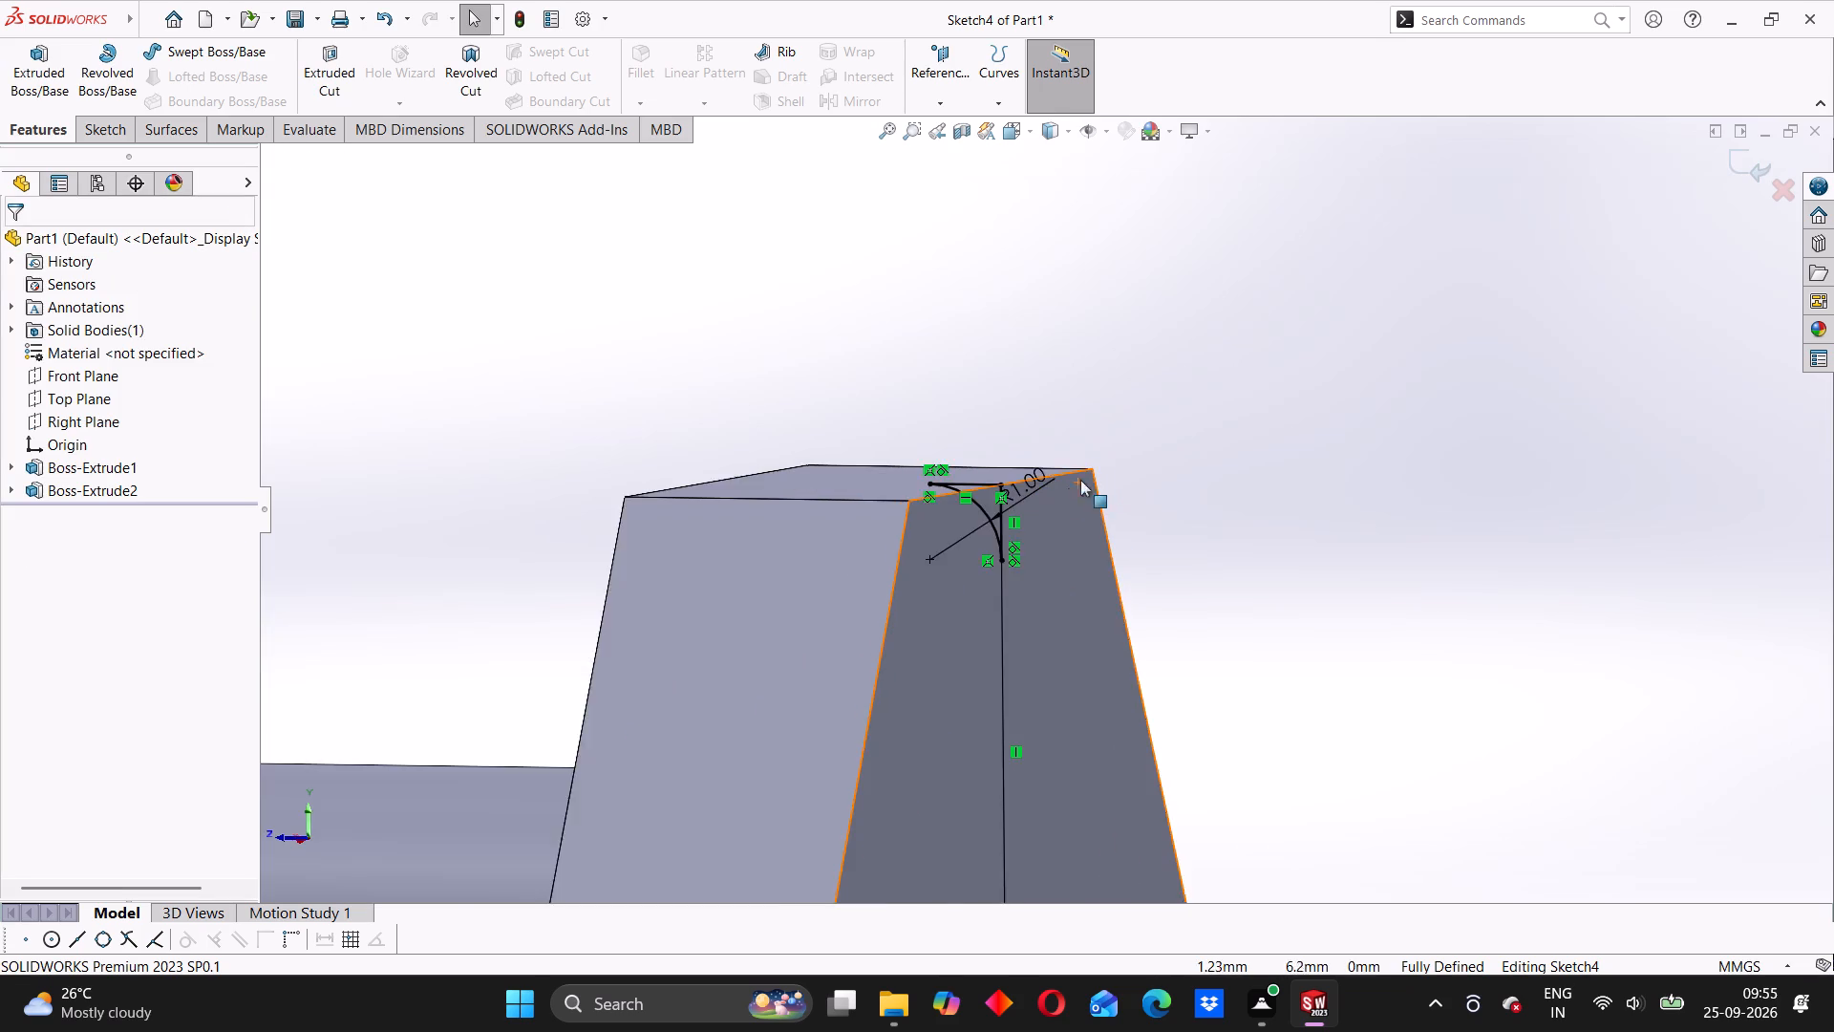
{"action": "scroll", "coordinate": [1080, 480], "scroll_direction": "down", "scroll_amount": 2}
{"action": "scroll", "coordinate": [969, 496], "scroll_direction": "down", "scroll_amount": 3}
{"action": "double_click", "coordinate": [1013, 510]}
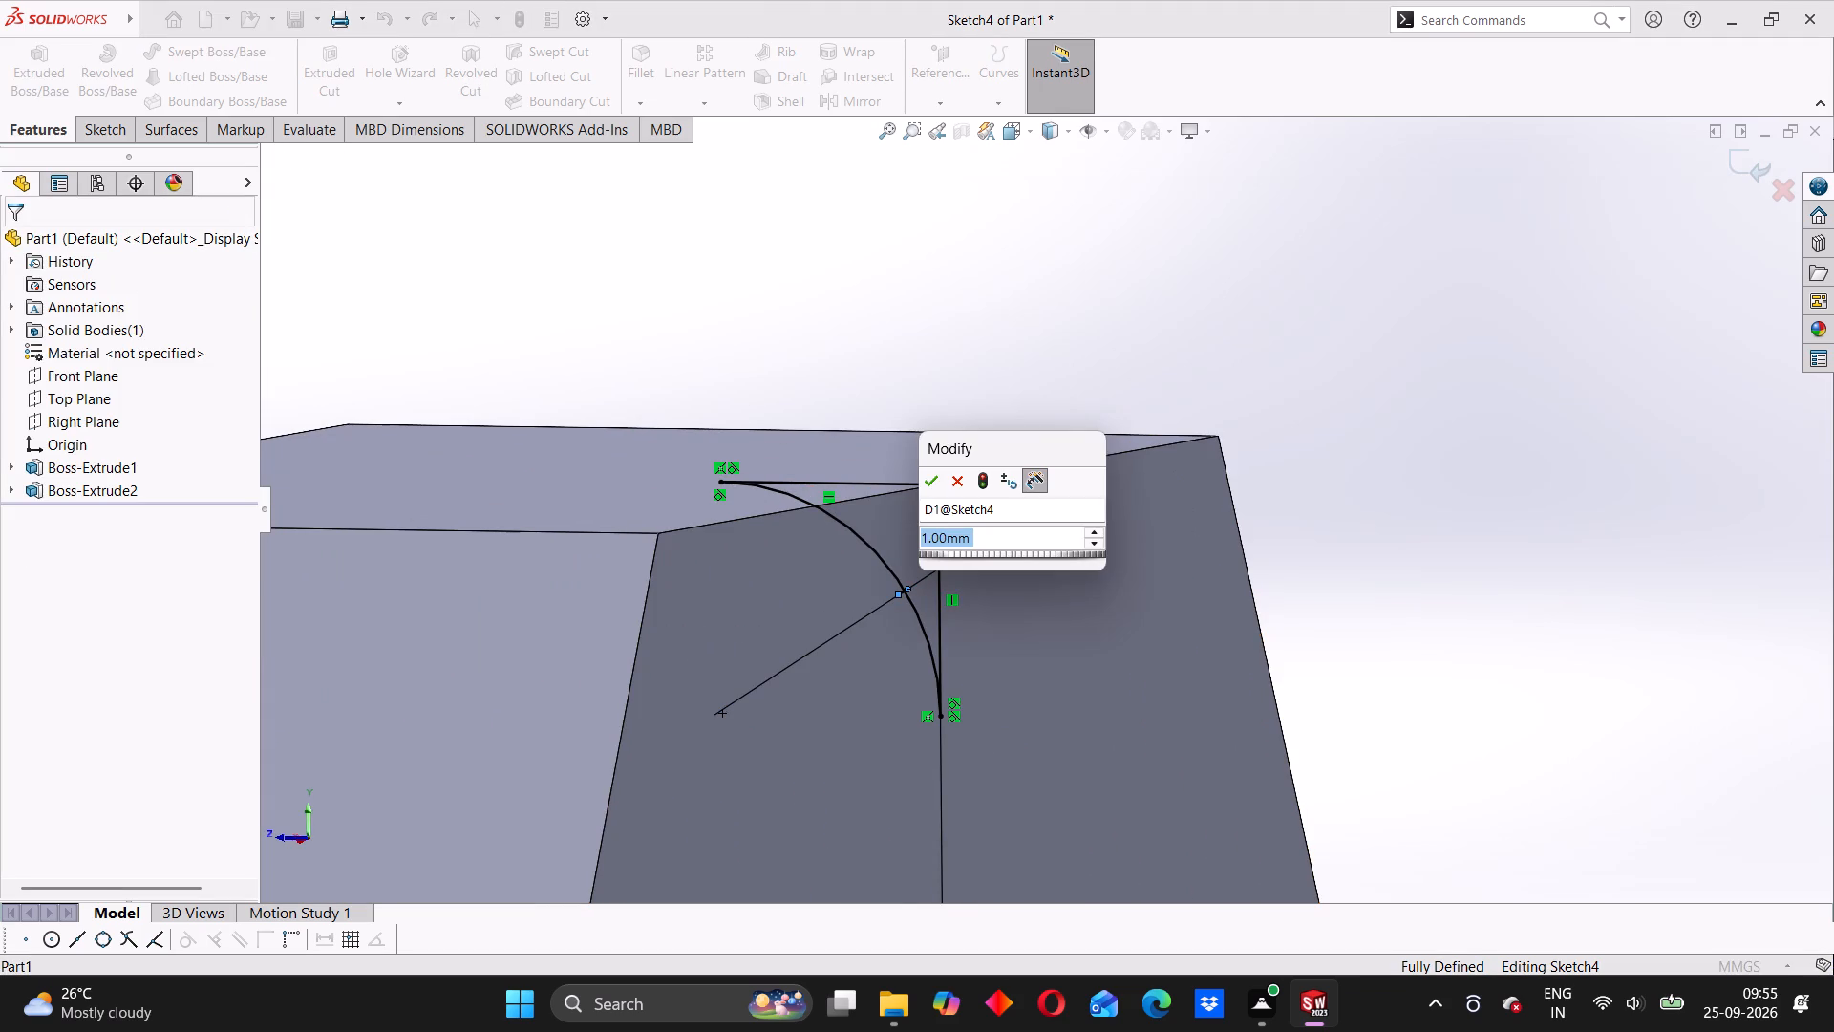
{"action": "type", "text": "0.5"}
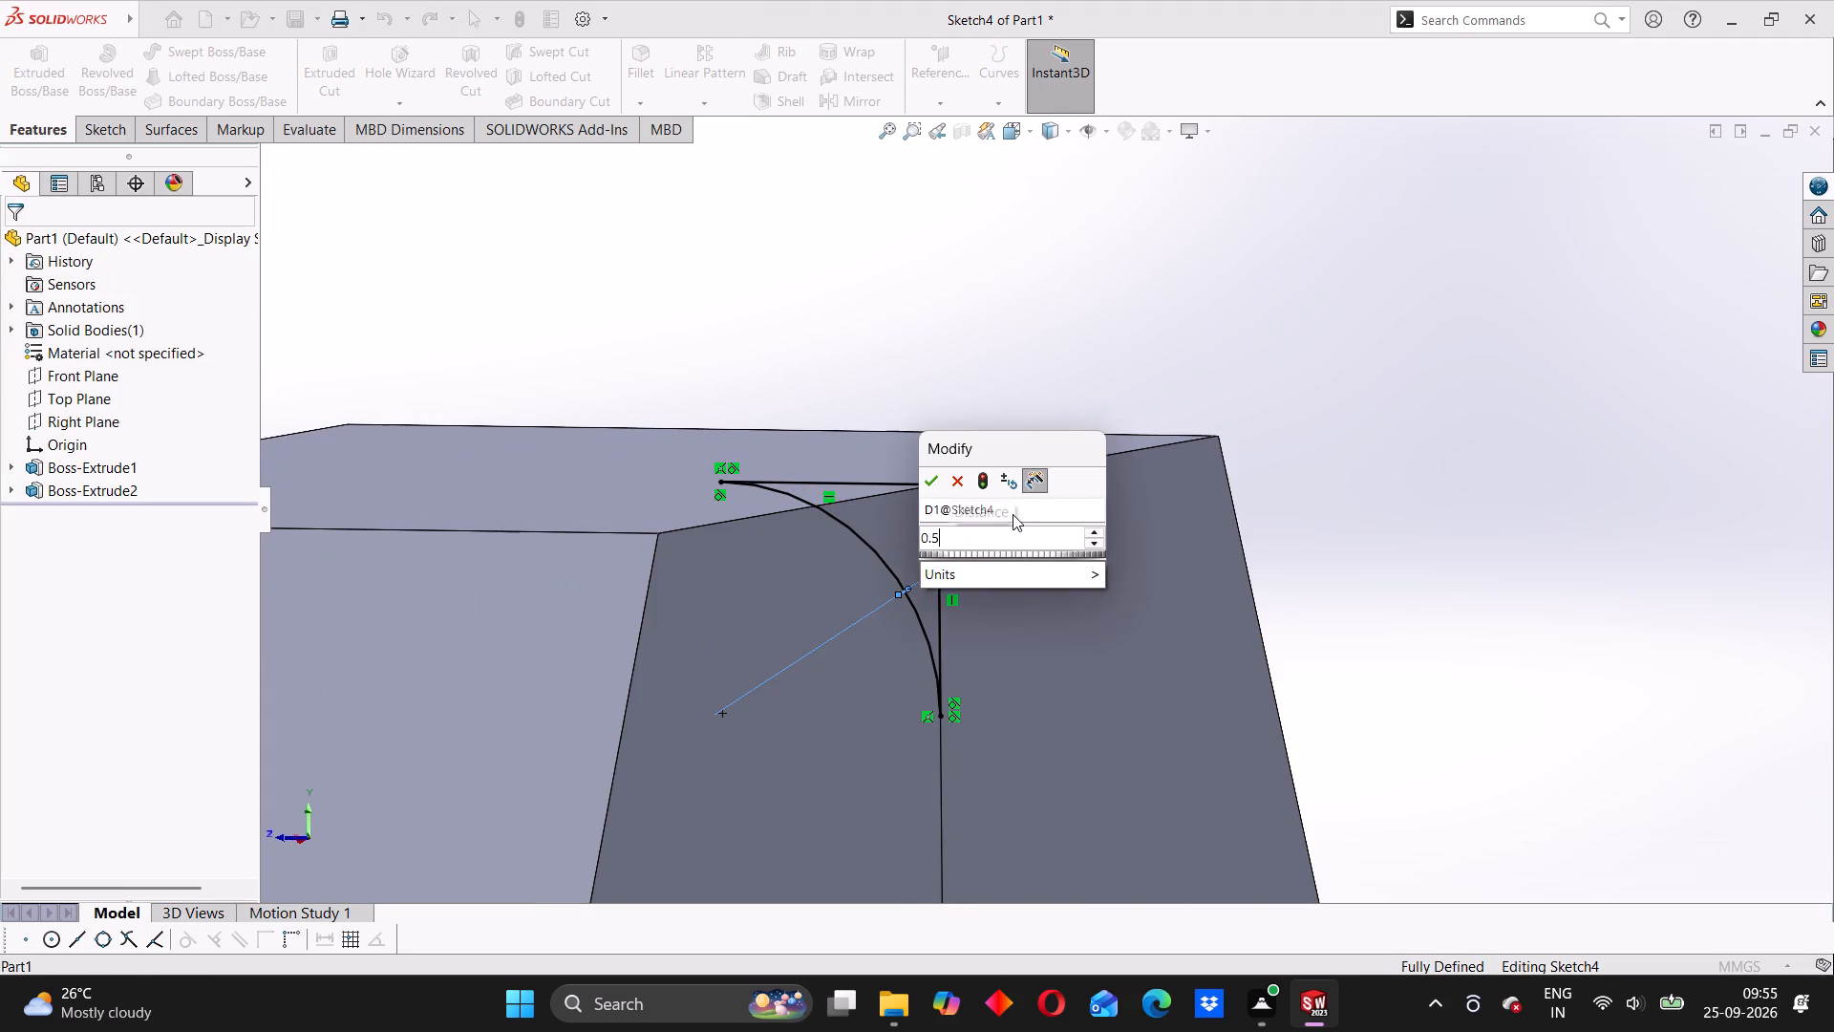
{"action": "key", "text": "Return"}
{"action": "scroll", "coordinate": [952, 568], "scroll_direction": "up", "scroll_amount": 4}
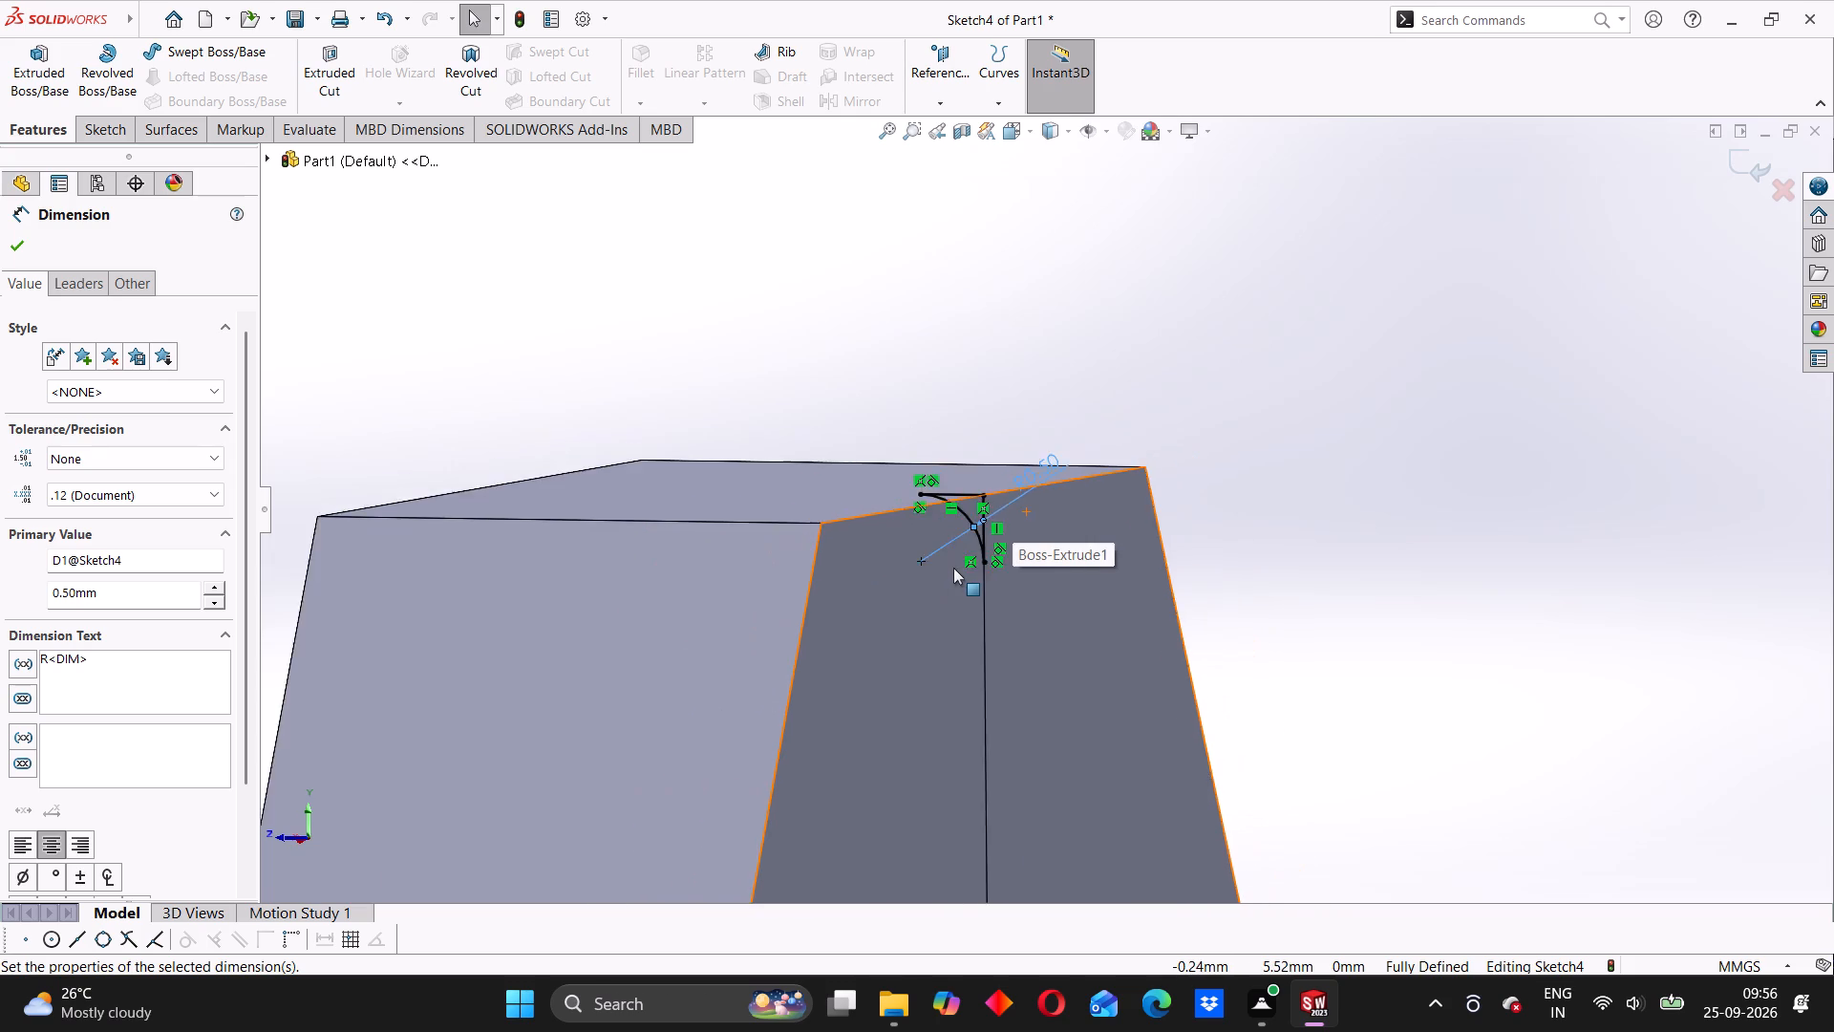
{"action": "scroll", "coordinate": [953, 568], "scroll_direction": "up", "scroll_amount": 8}
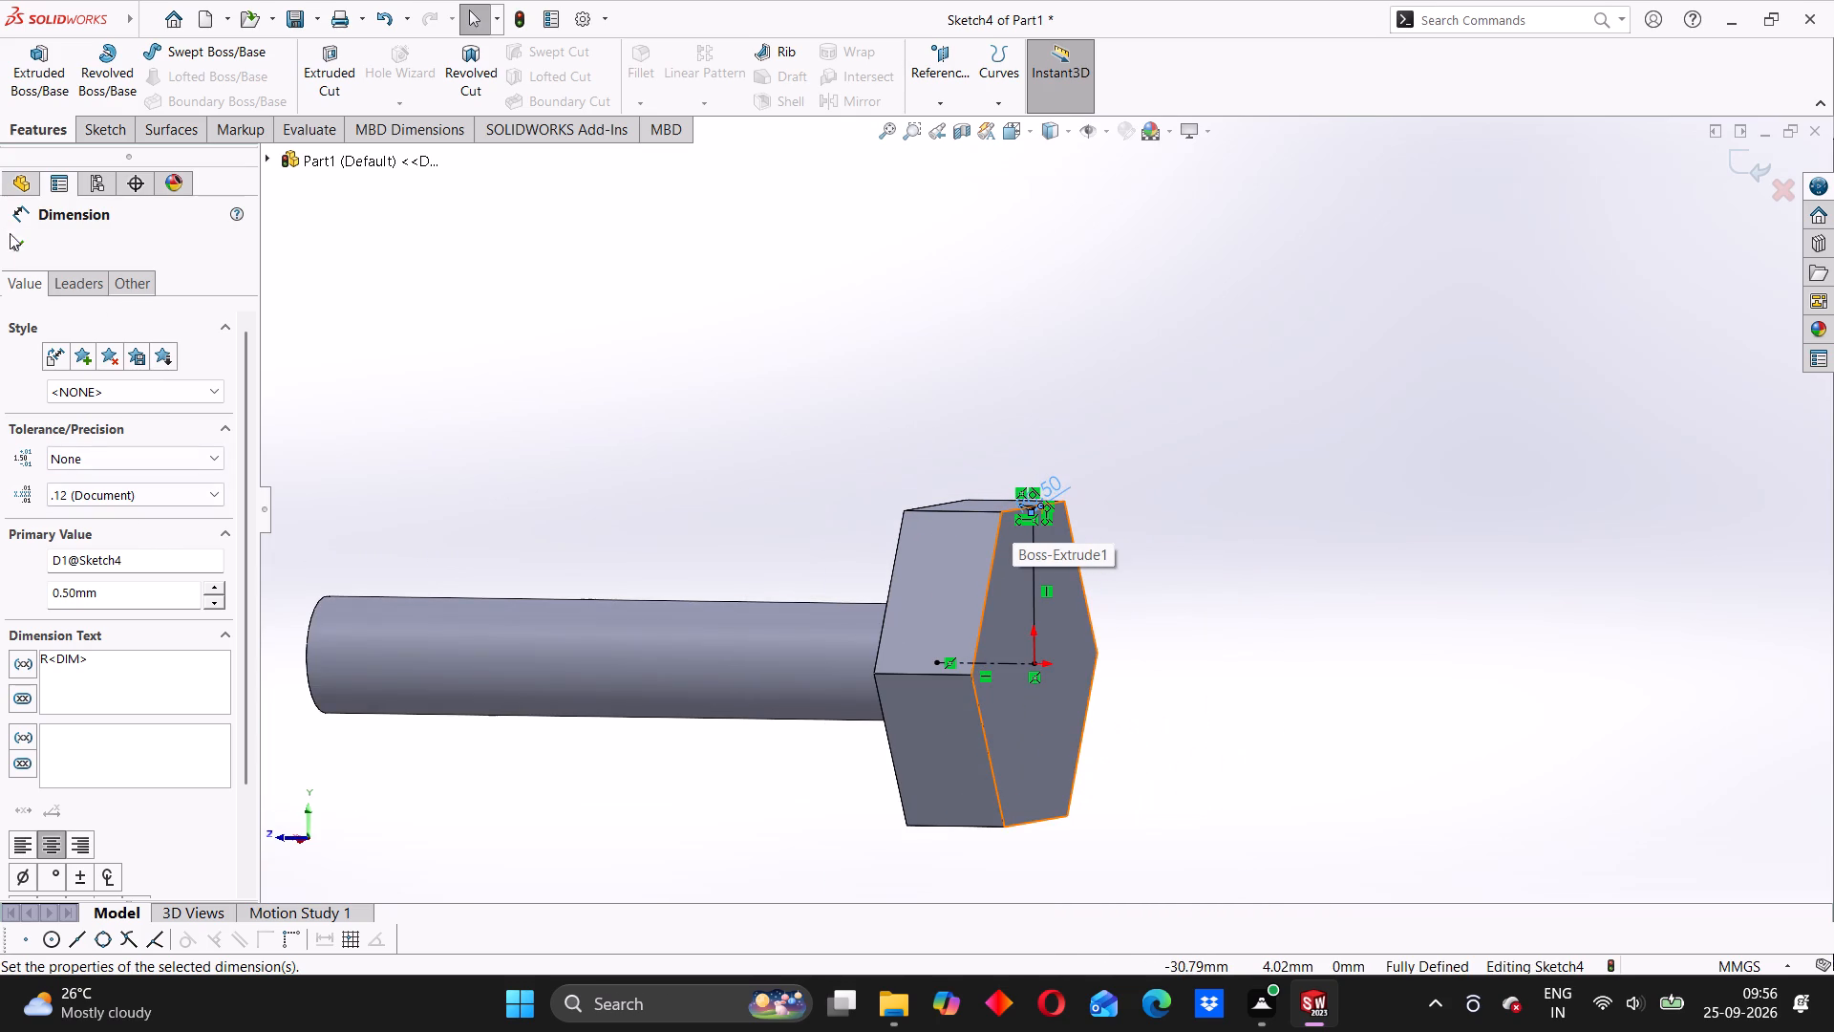
{"action": "left_click", "coordinate": [14, 252]}
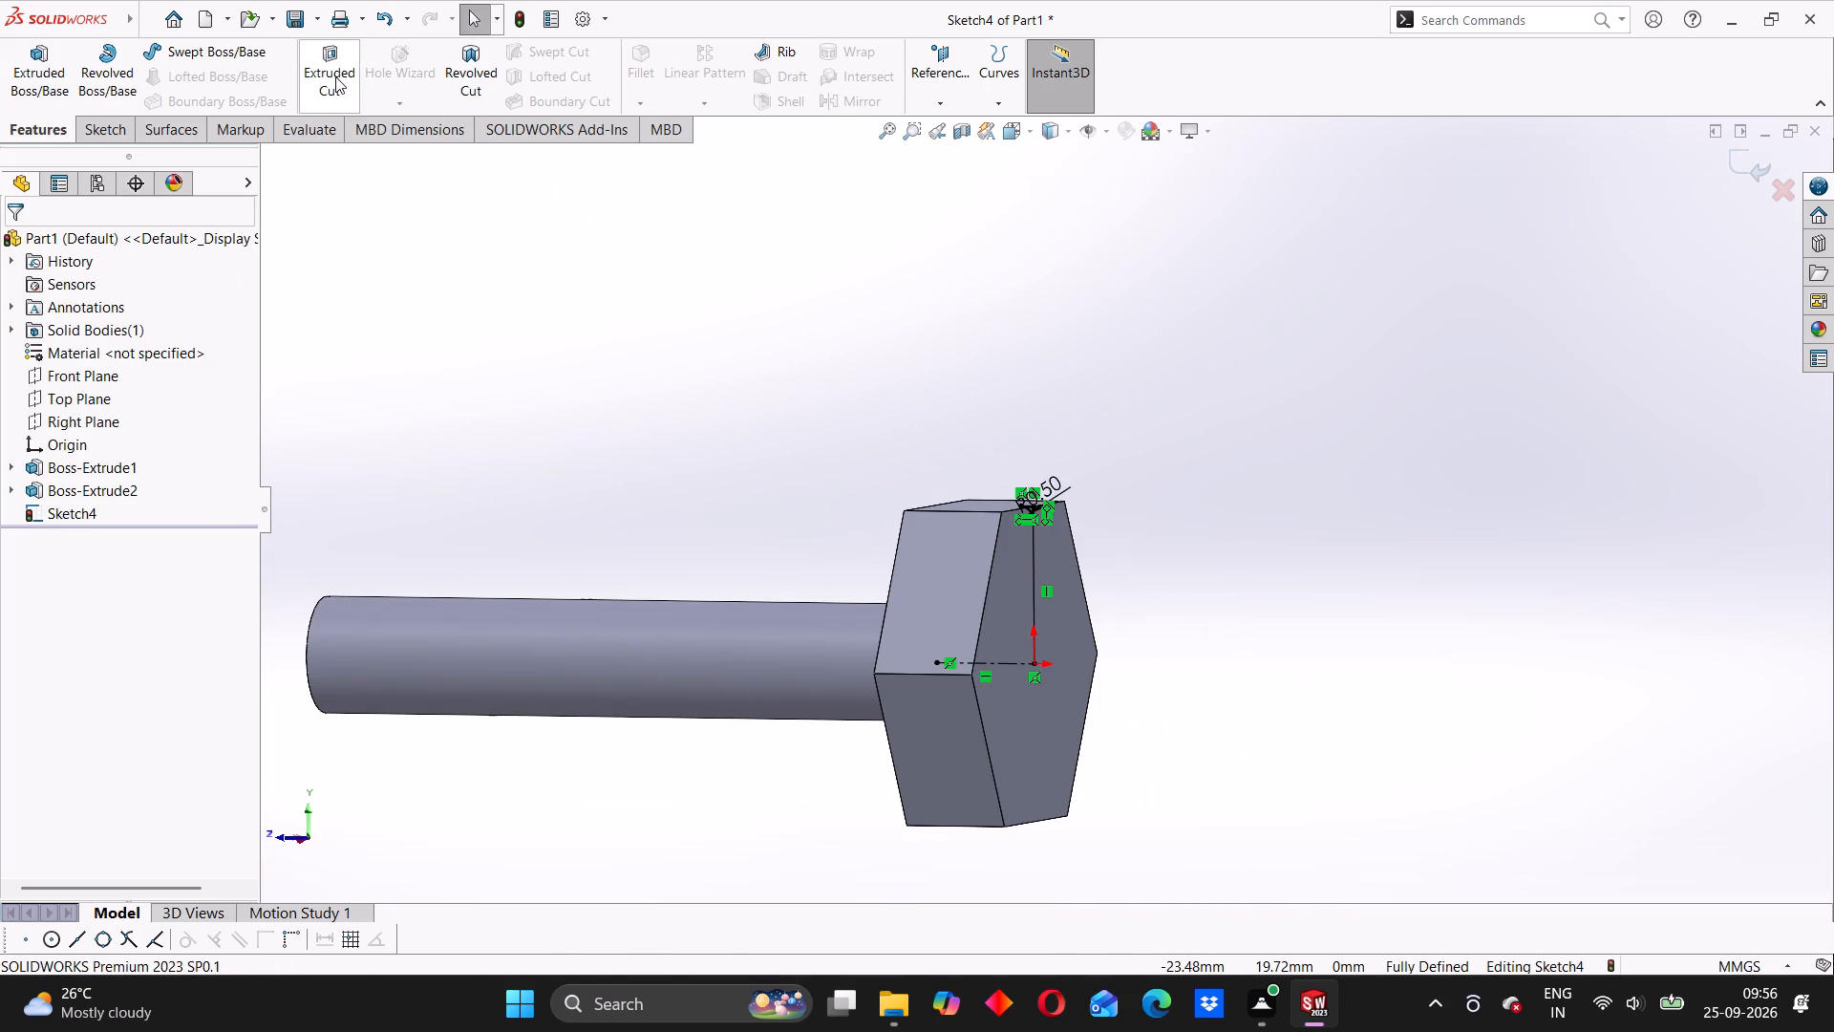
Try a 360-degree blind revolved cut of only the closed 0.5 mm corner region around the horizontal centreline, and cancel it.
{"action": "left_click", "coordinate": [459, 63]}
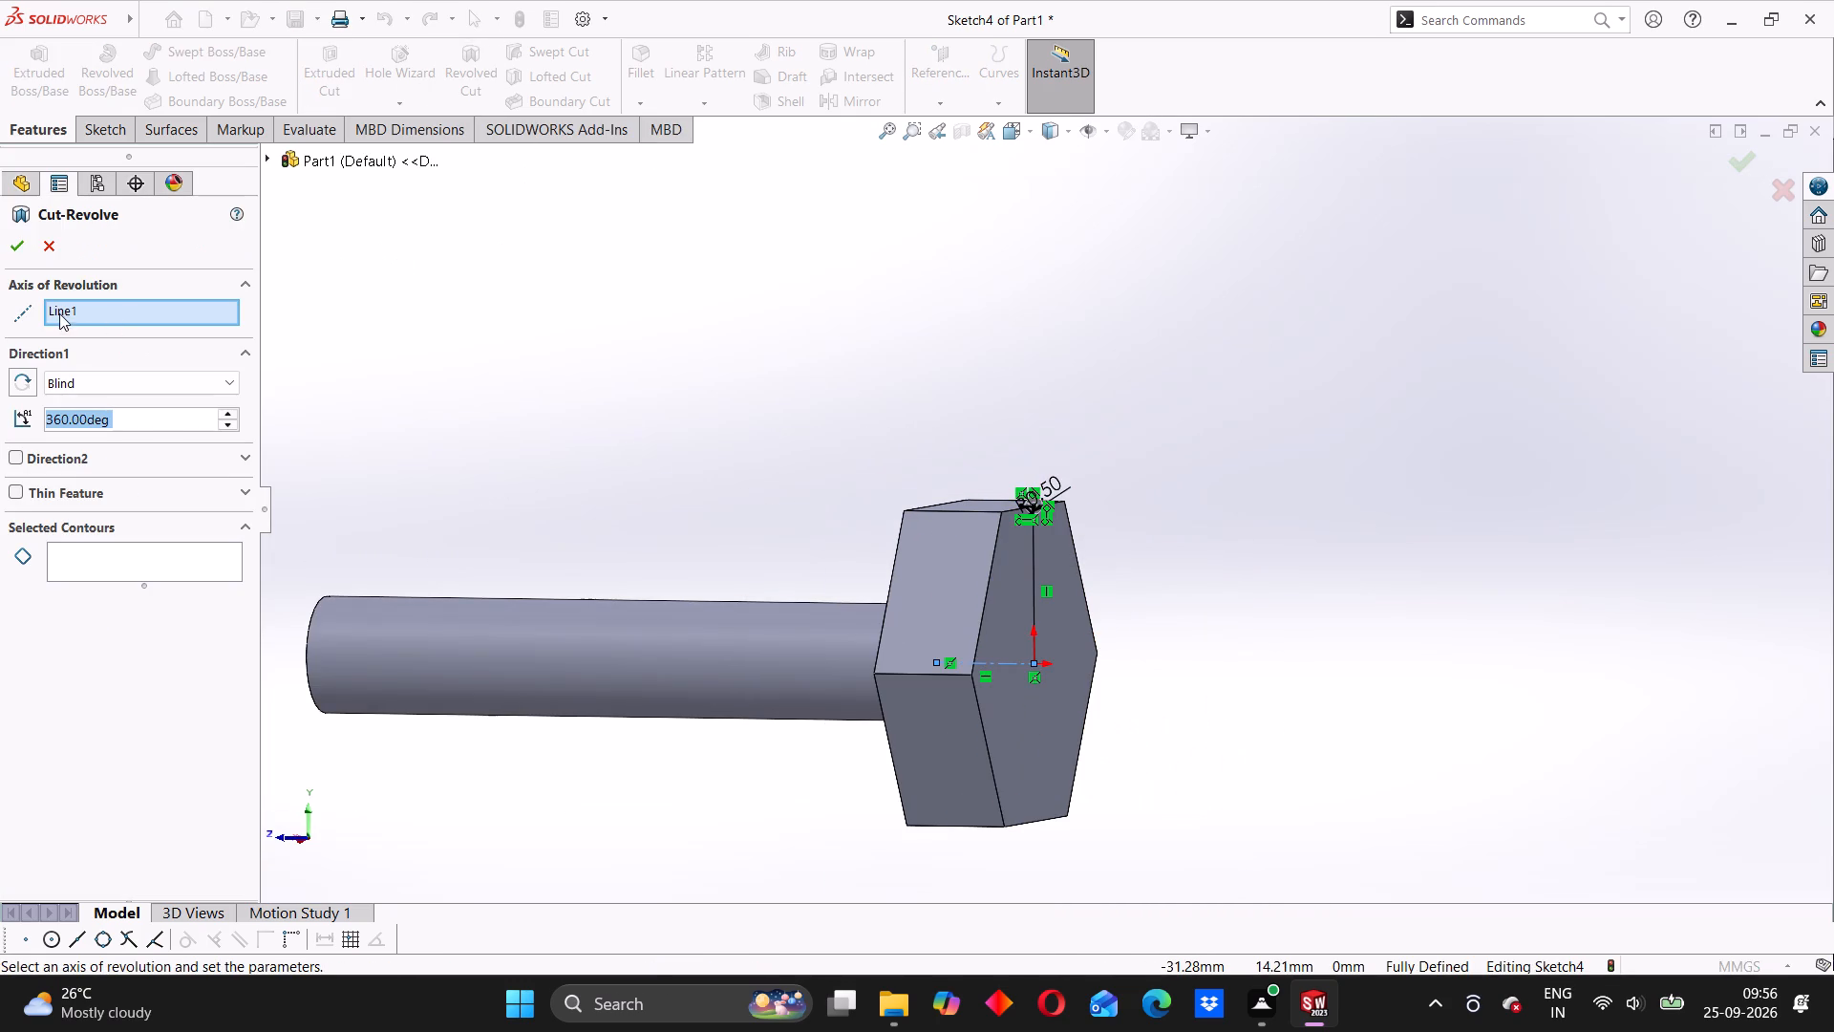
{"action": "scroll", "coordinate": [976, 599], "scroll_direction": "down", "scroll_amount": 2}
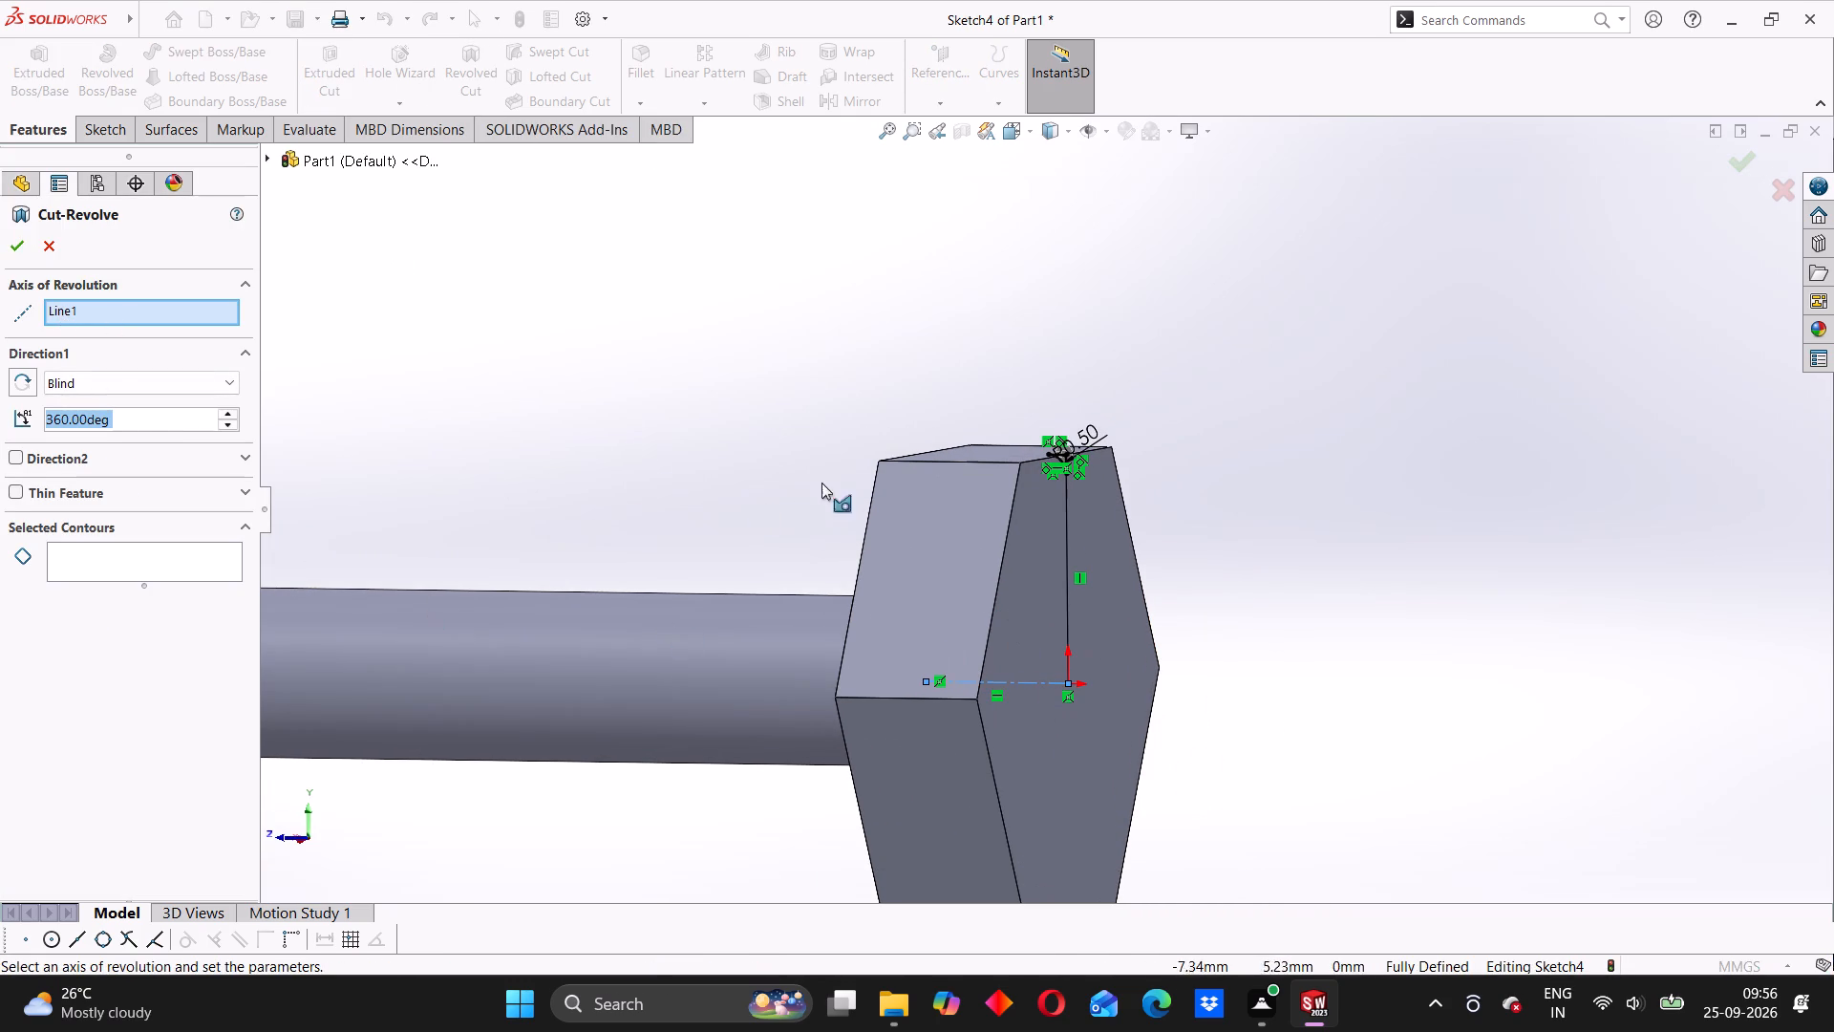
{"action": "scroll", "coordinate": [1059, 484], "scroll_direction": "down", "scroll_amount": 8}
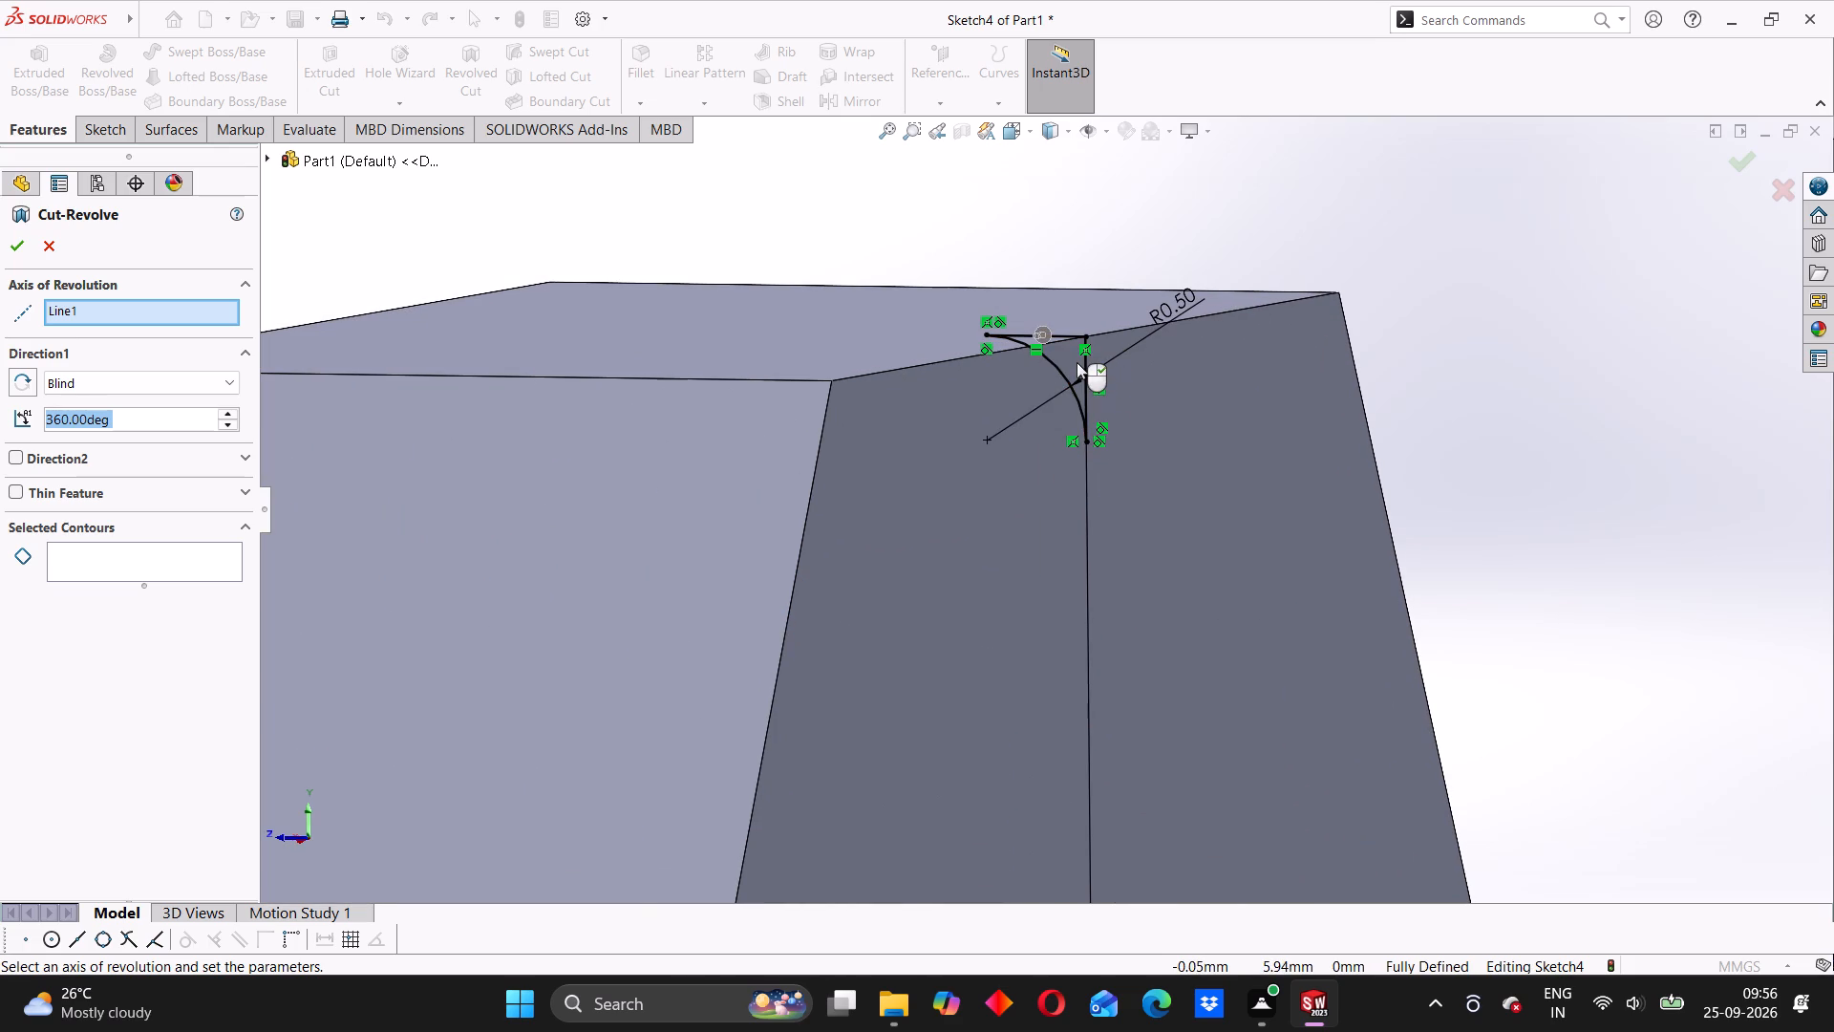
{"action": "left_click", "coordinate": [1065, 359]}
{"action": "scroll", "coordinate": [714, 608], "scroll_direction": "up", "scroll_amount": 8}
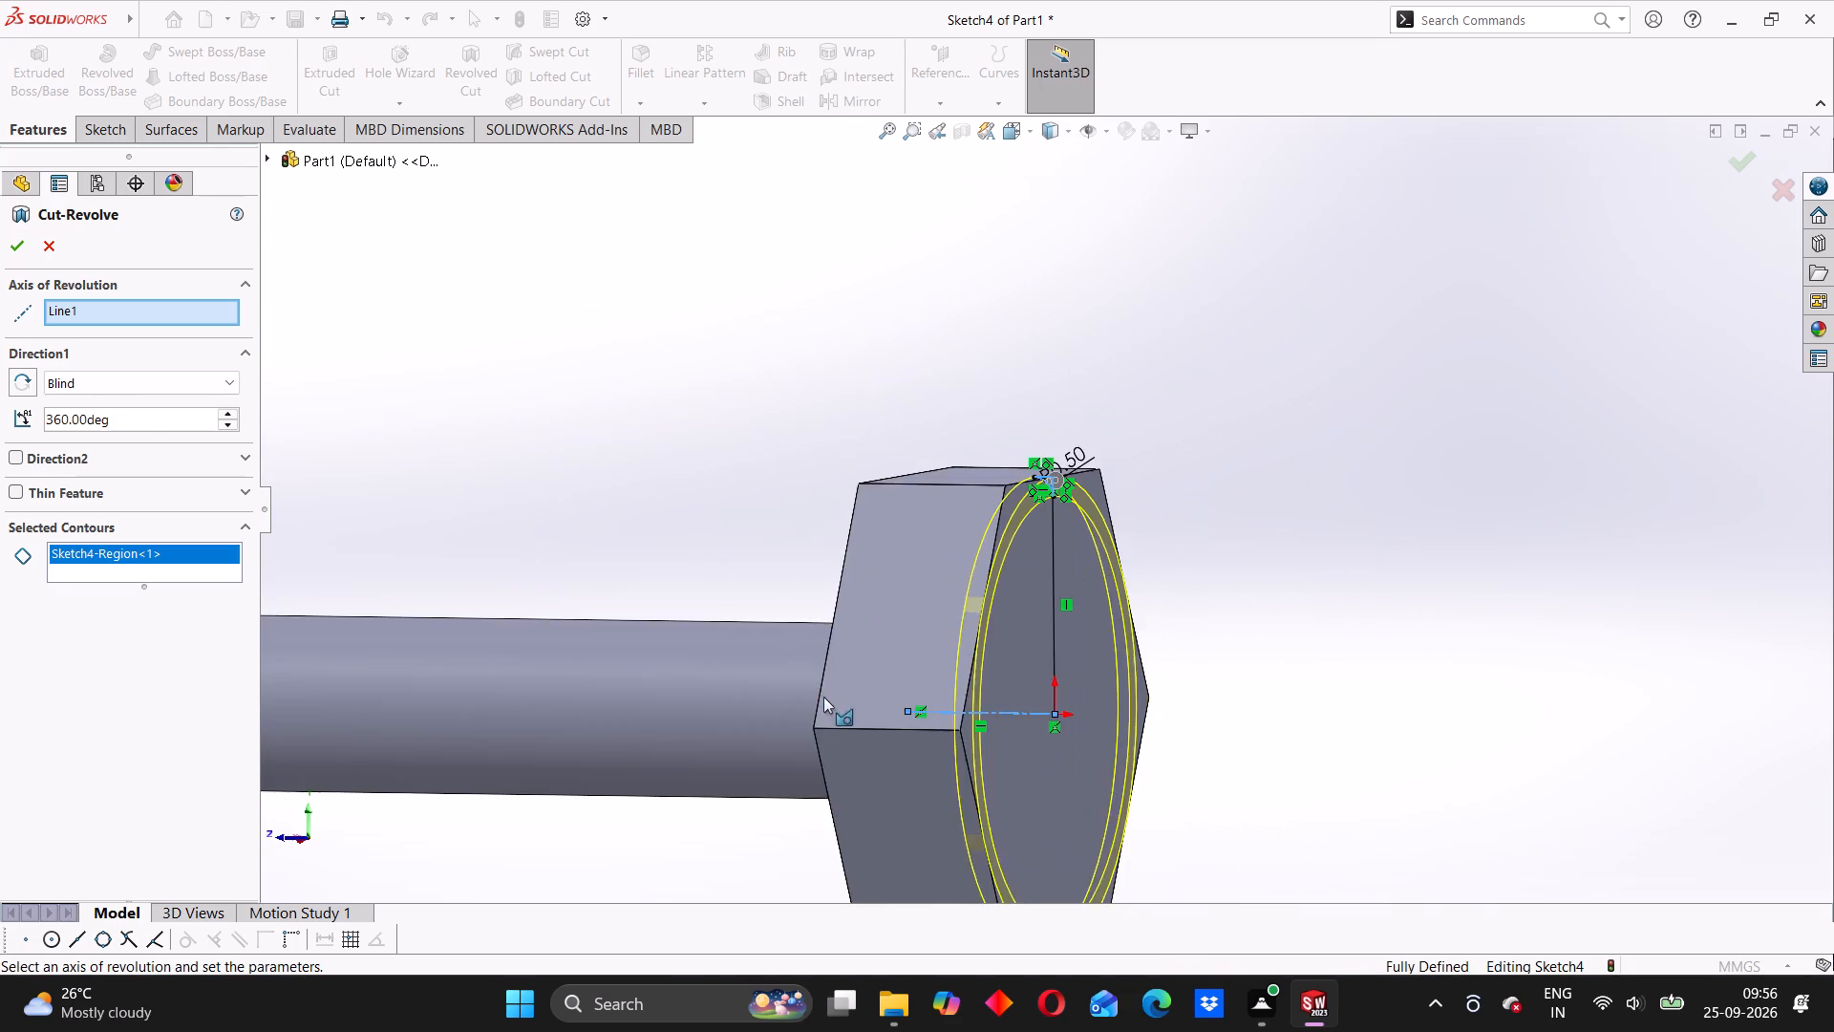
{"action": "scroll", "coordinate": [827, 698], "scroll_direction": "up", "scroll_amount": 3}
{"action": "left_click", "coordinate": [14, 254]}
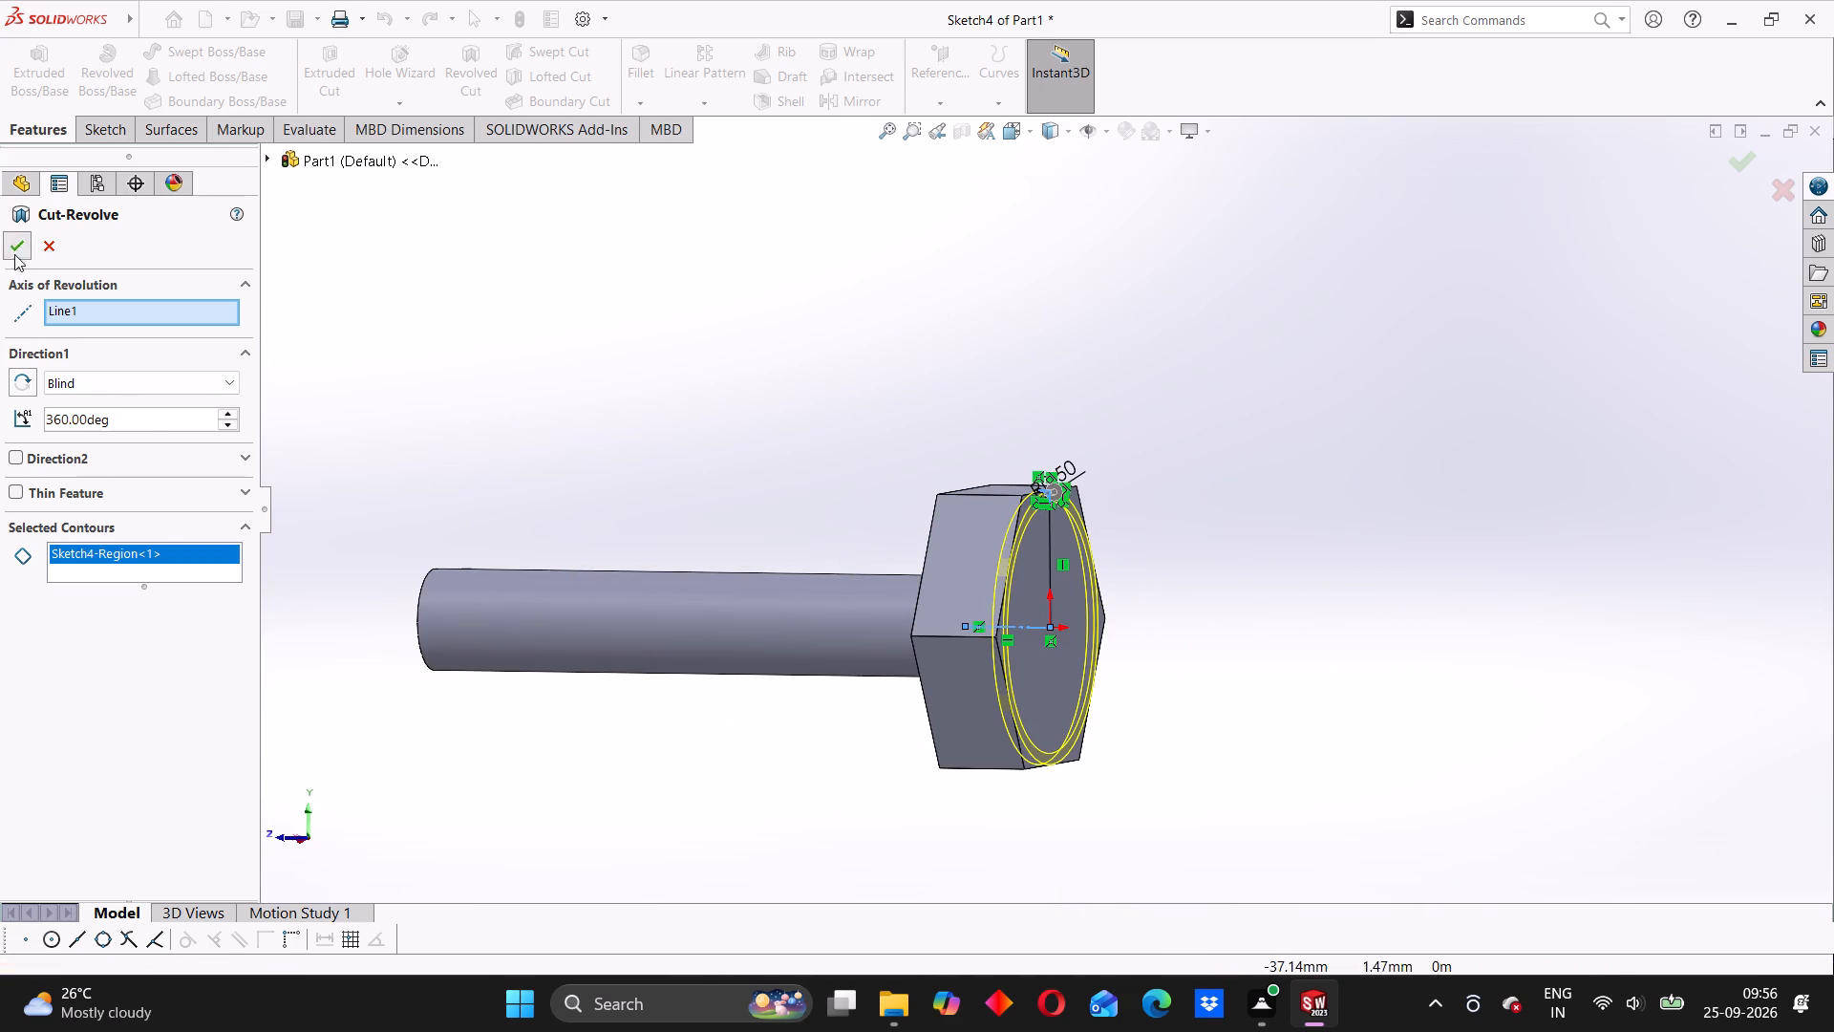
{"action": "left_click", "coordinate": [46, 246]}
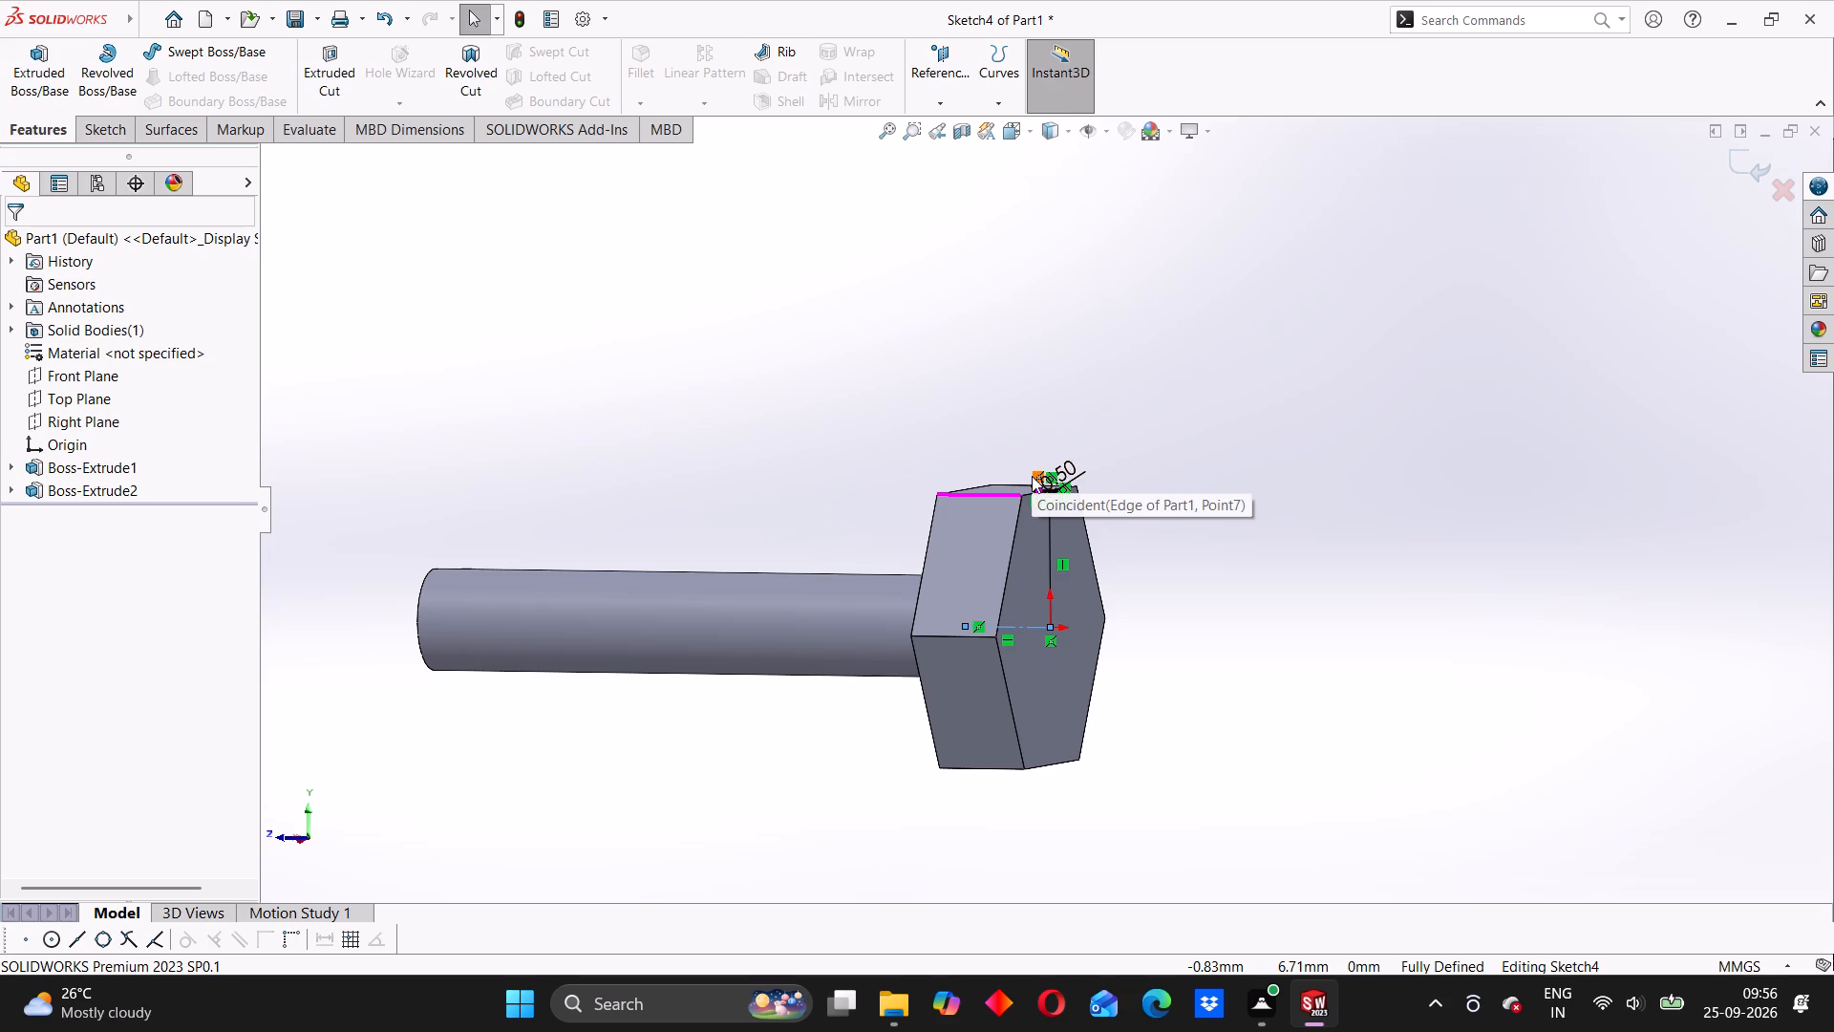
In the Right view, trim away the vertical line between the corner arc's lower end and the origin.
{"action": "left_click", "coordinate": [1030, 131]}
{"action": "left_click", "coordinate": [1120, 235]}
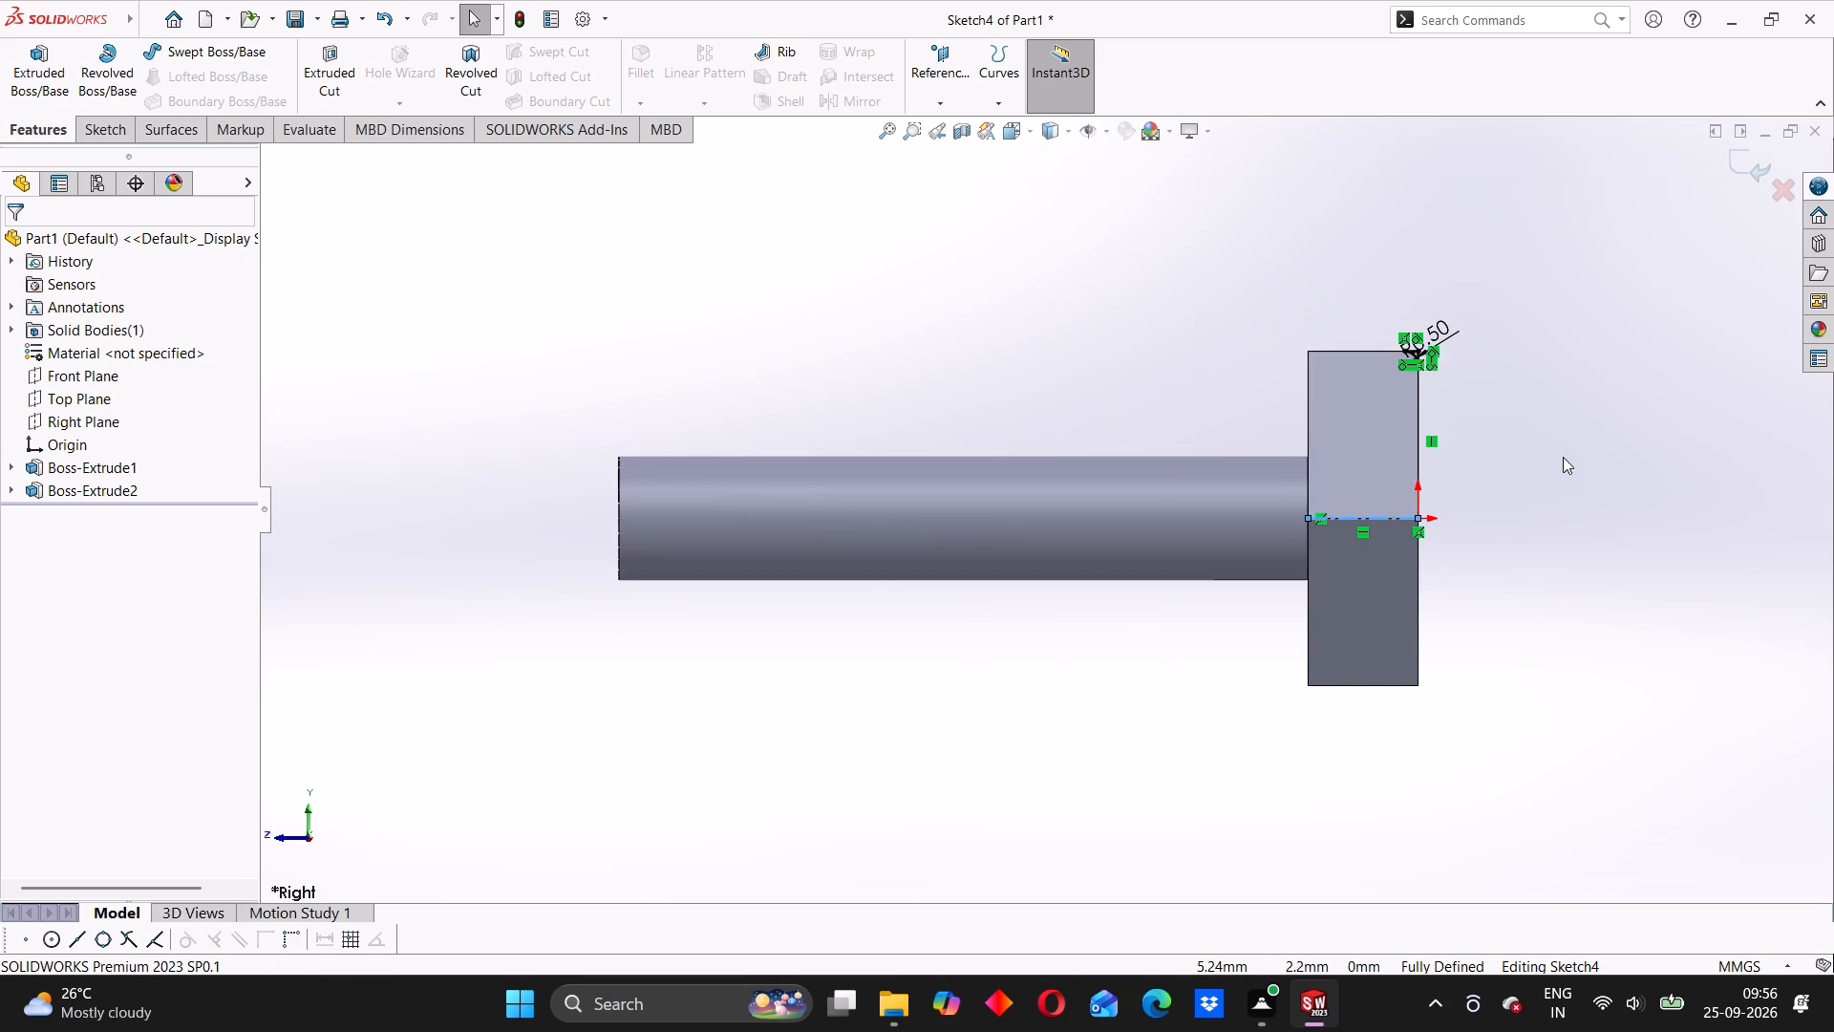
{"action": "scroll", "coordinate": [1531, 455], "scroll_direction": "down", "scroll_amount": 3}
{"action": "scroll", "coordinate": [1213, 478], "scroll_direction": "down", "scroll_amount": 2}
{"action": "left_click", "coordinate": [1279, 339]}
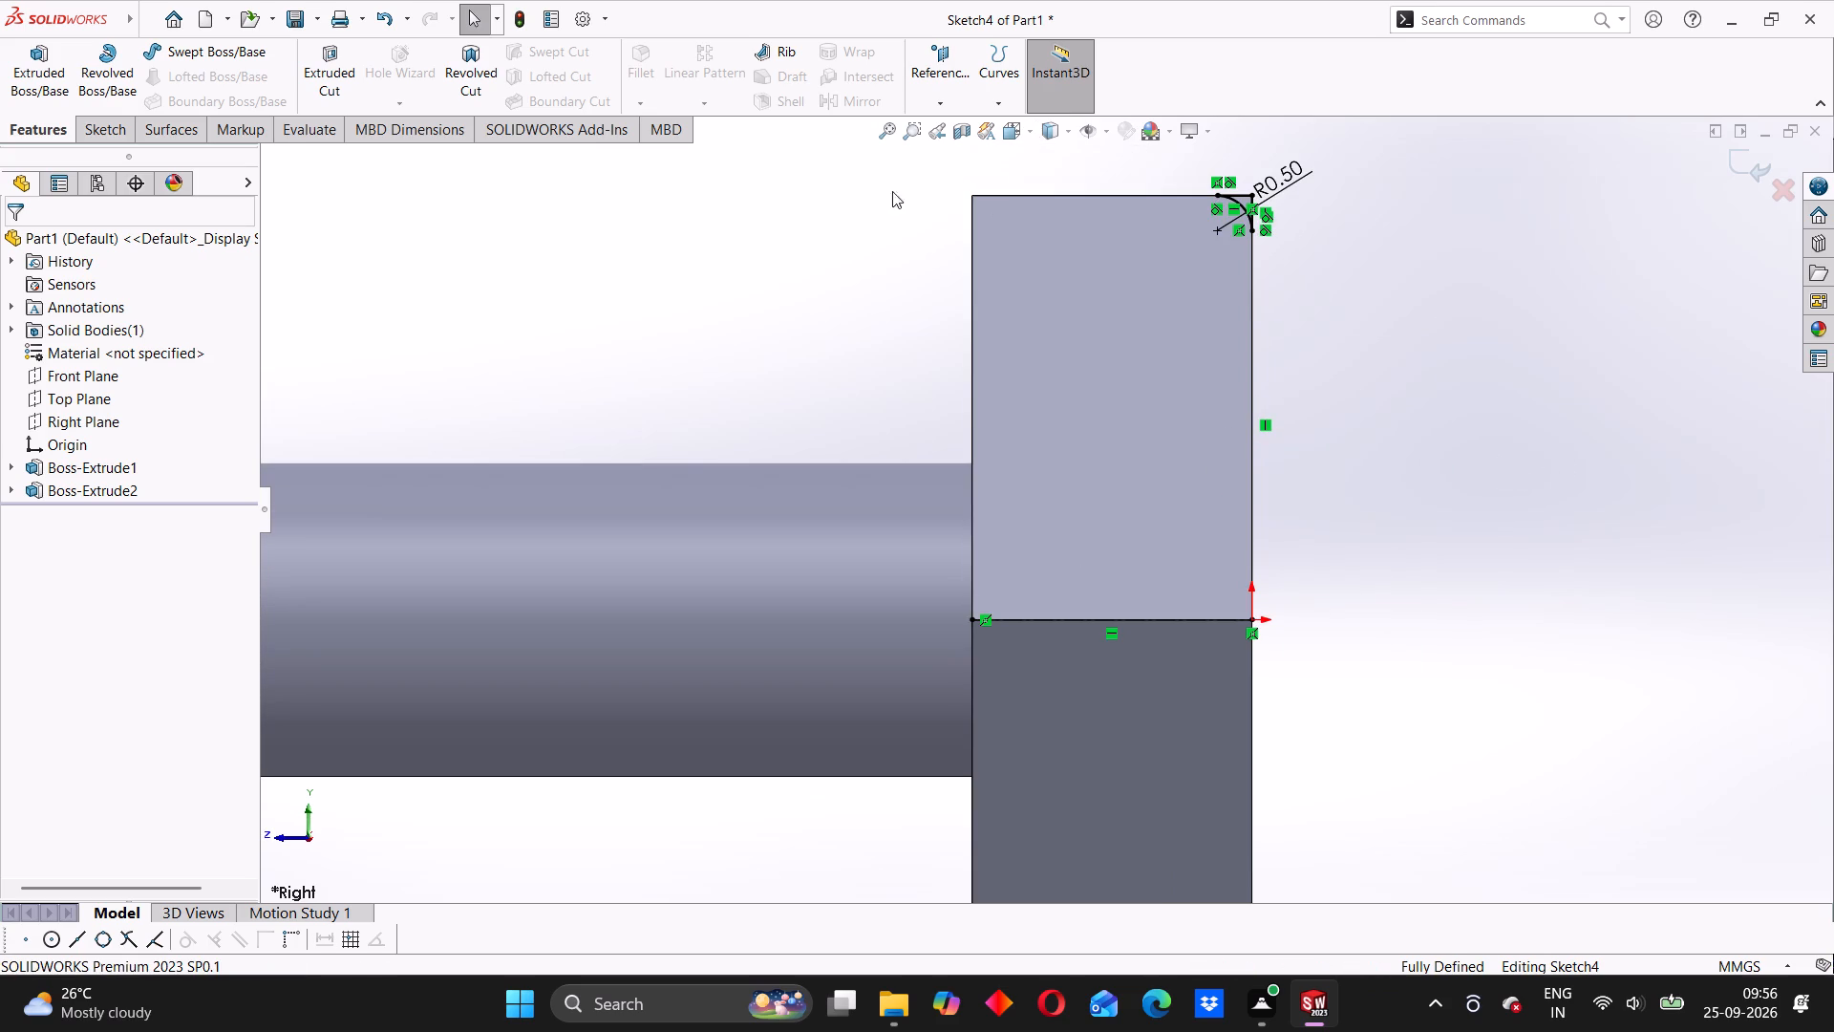
{"action": "left_click", "coordinate": [109, 144]}
{"action": "left_click", "coordinate": [106, 122]}
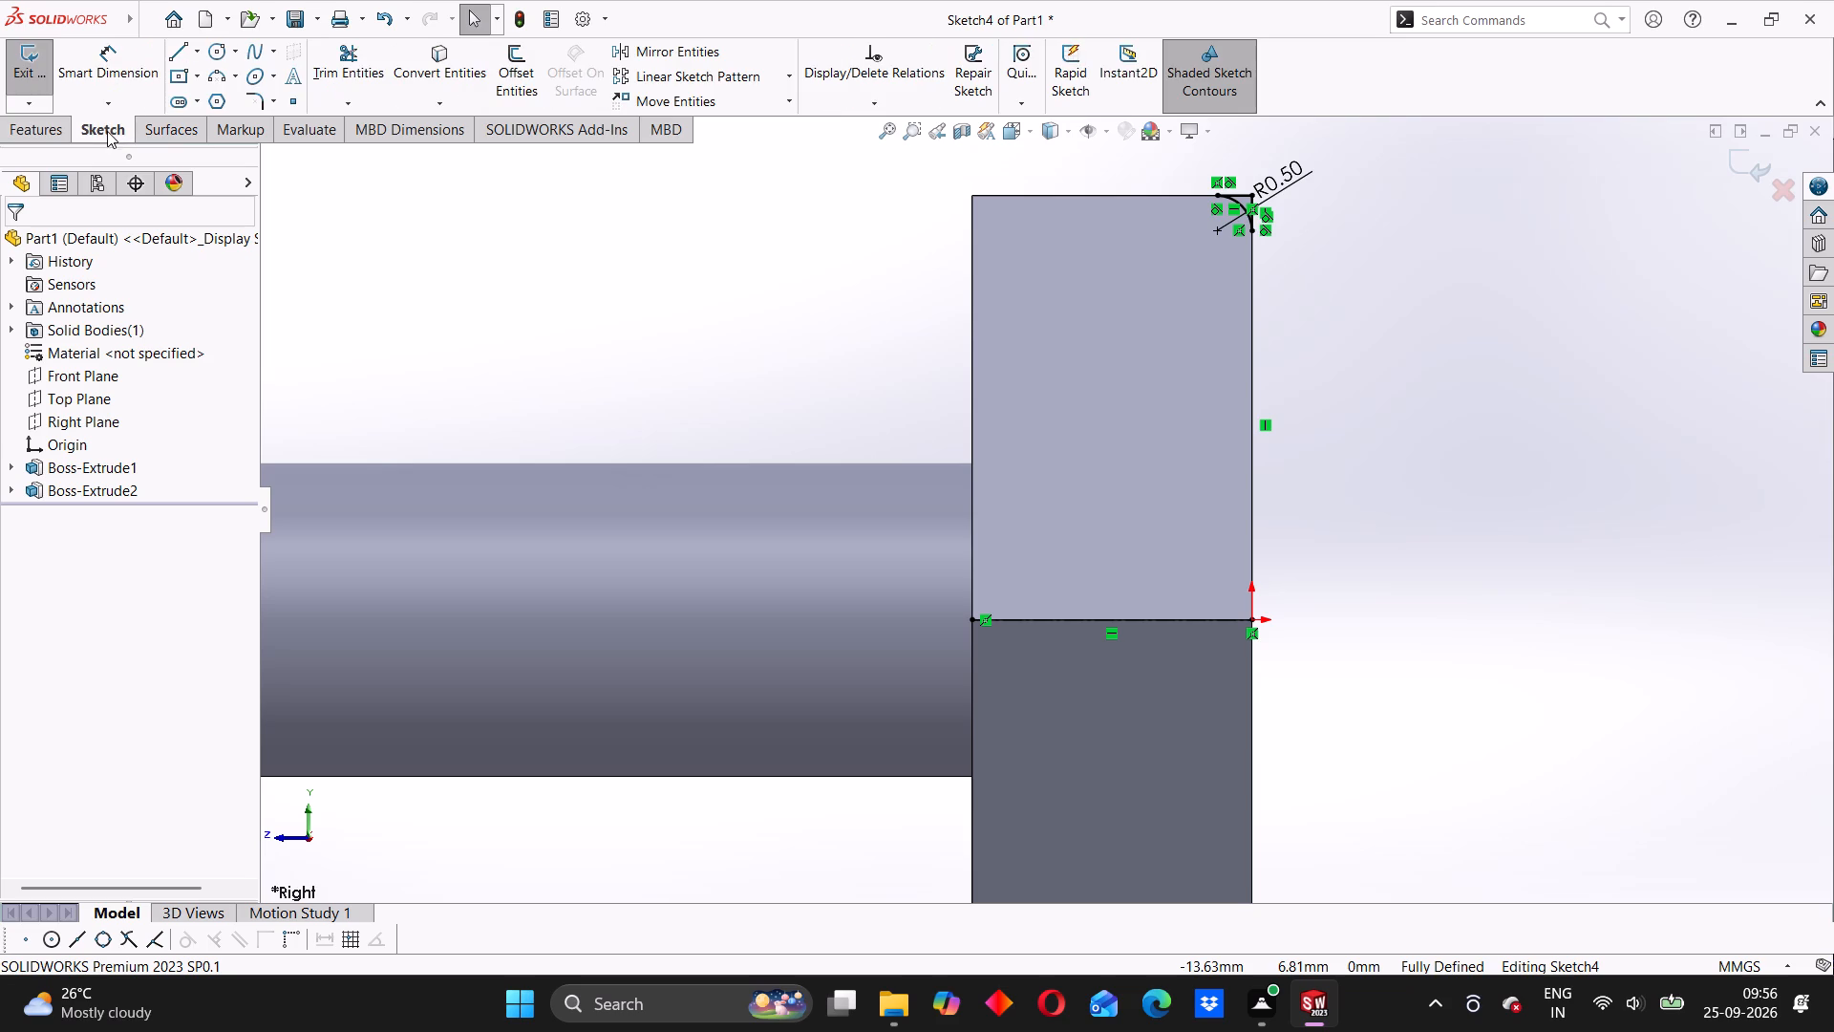
{"action": "left_click", "coordinate": [331, 54]}
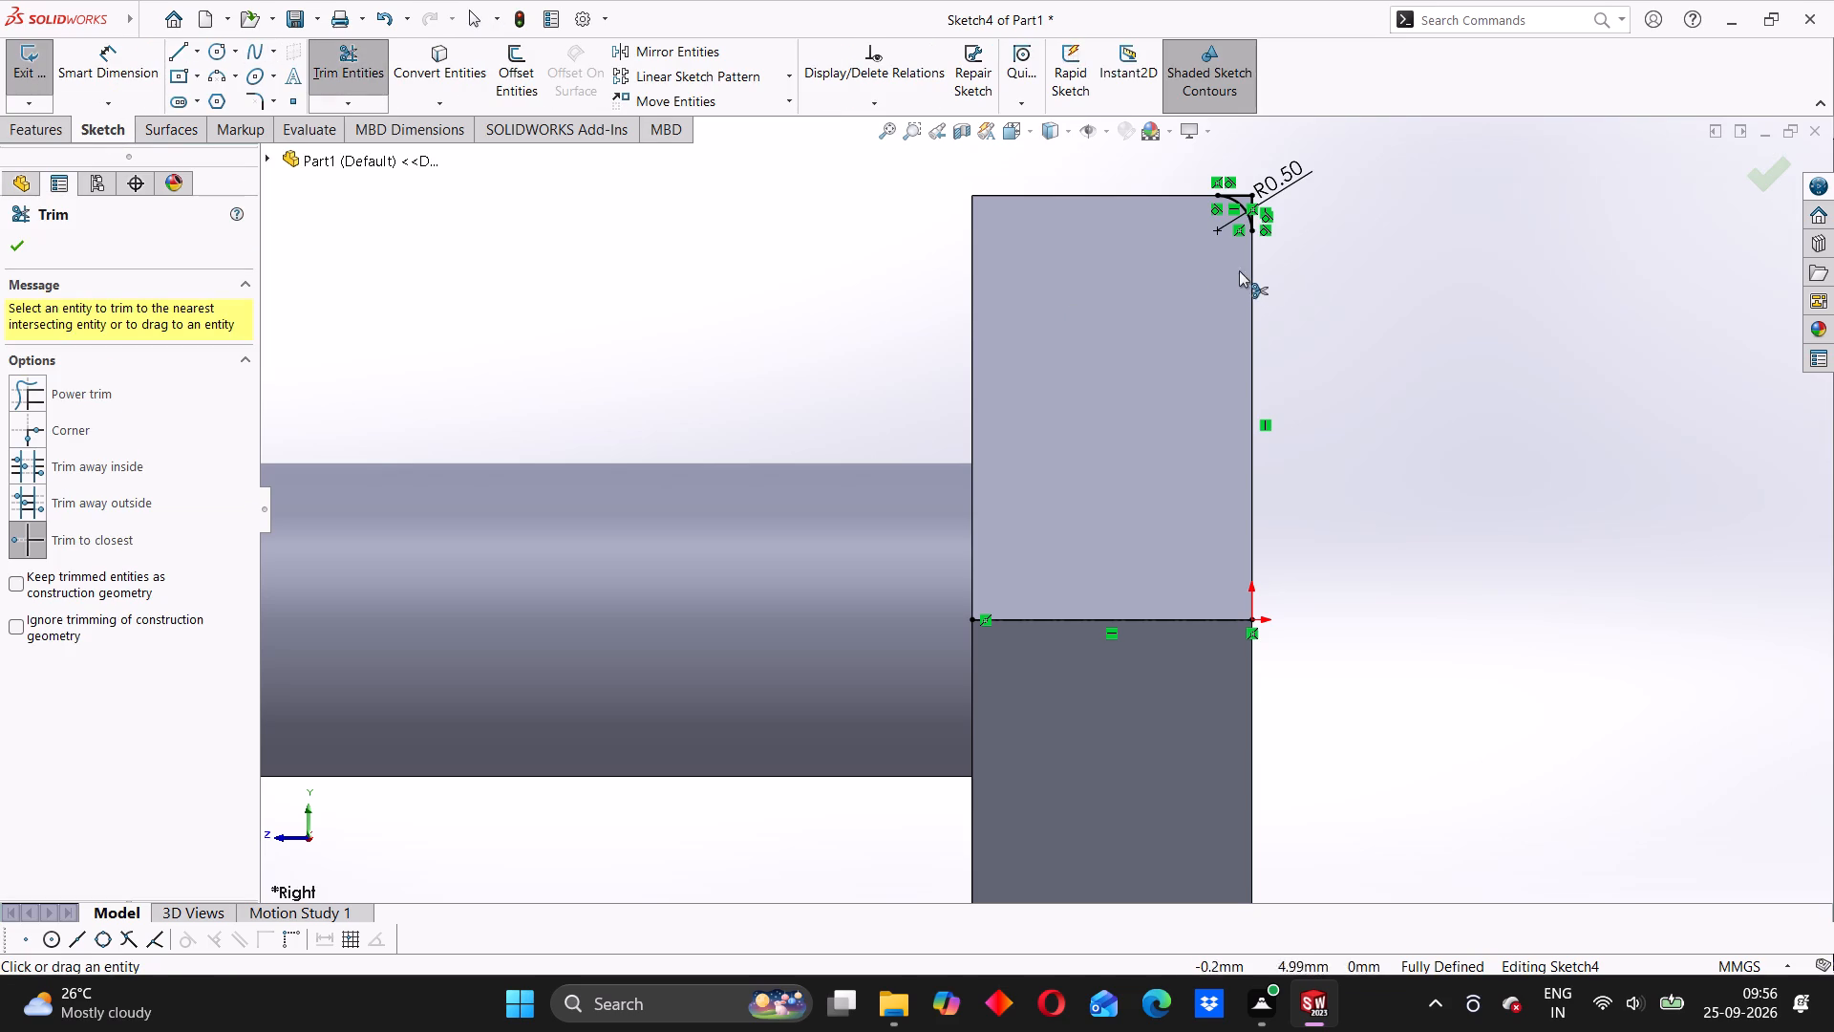
{"action": "left_click", "coordinate": [1248, 276]}
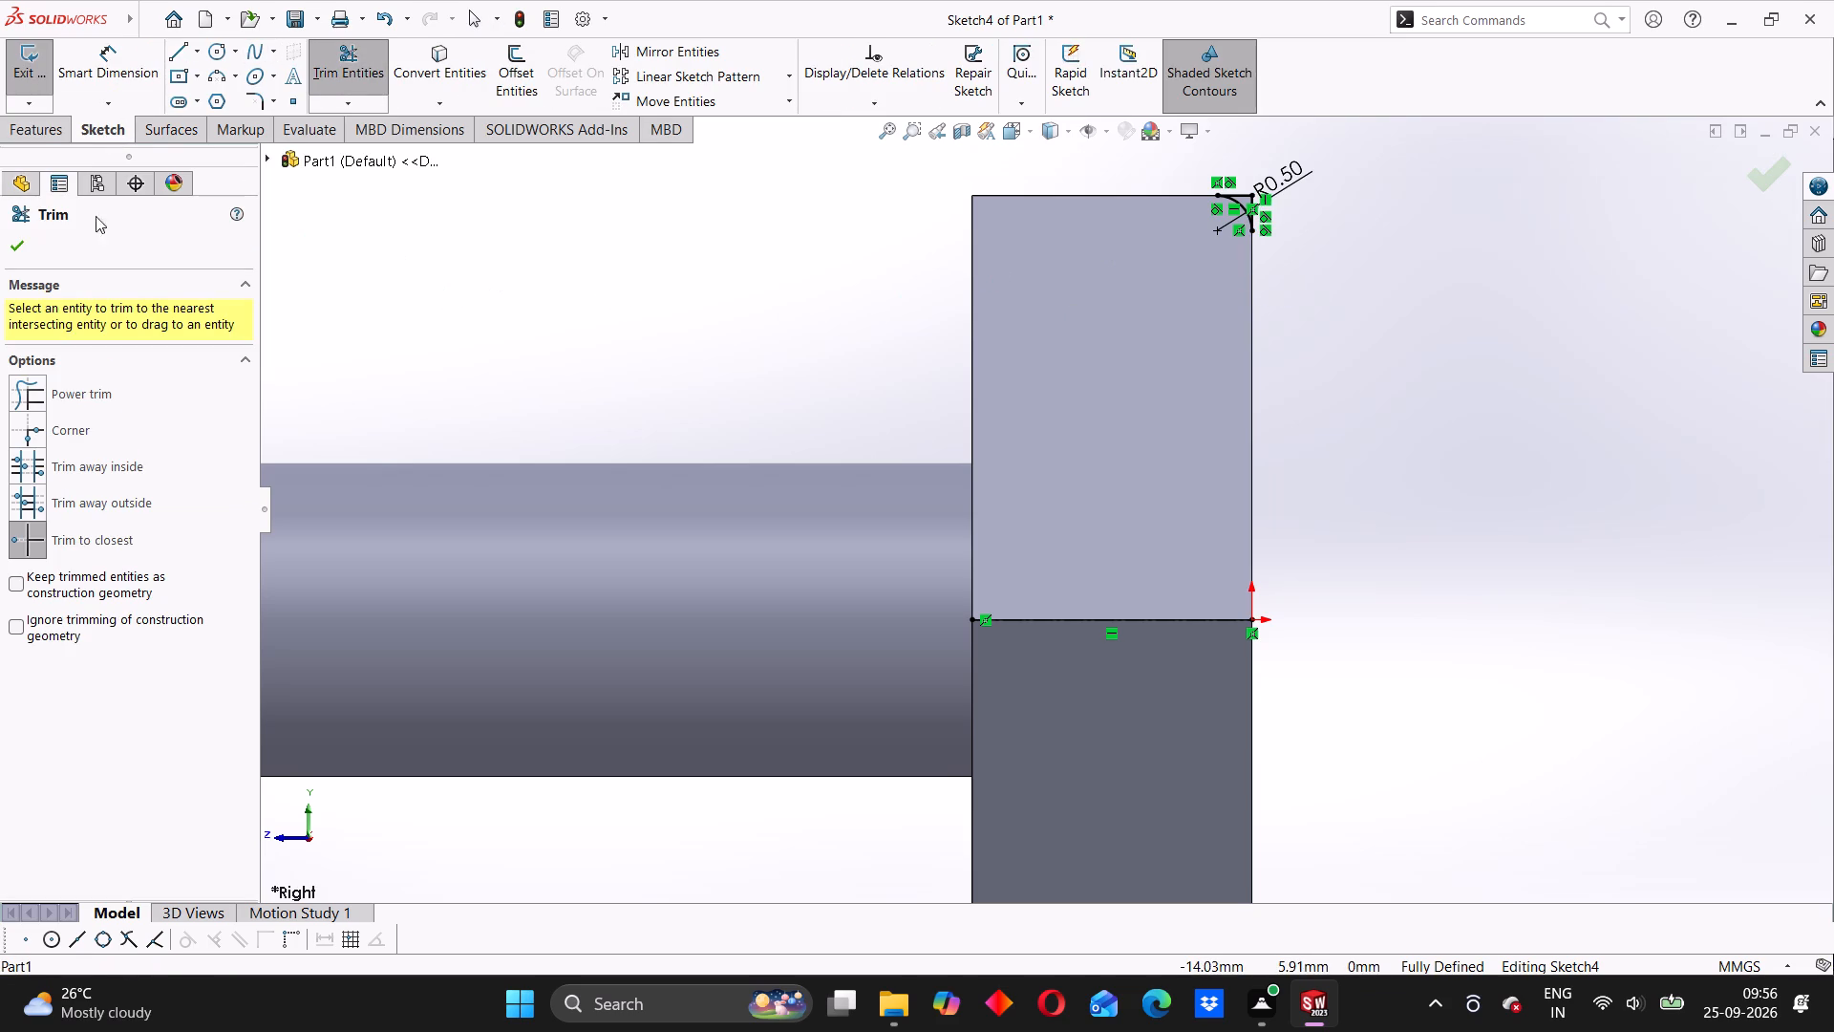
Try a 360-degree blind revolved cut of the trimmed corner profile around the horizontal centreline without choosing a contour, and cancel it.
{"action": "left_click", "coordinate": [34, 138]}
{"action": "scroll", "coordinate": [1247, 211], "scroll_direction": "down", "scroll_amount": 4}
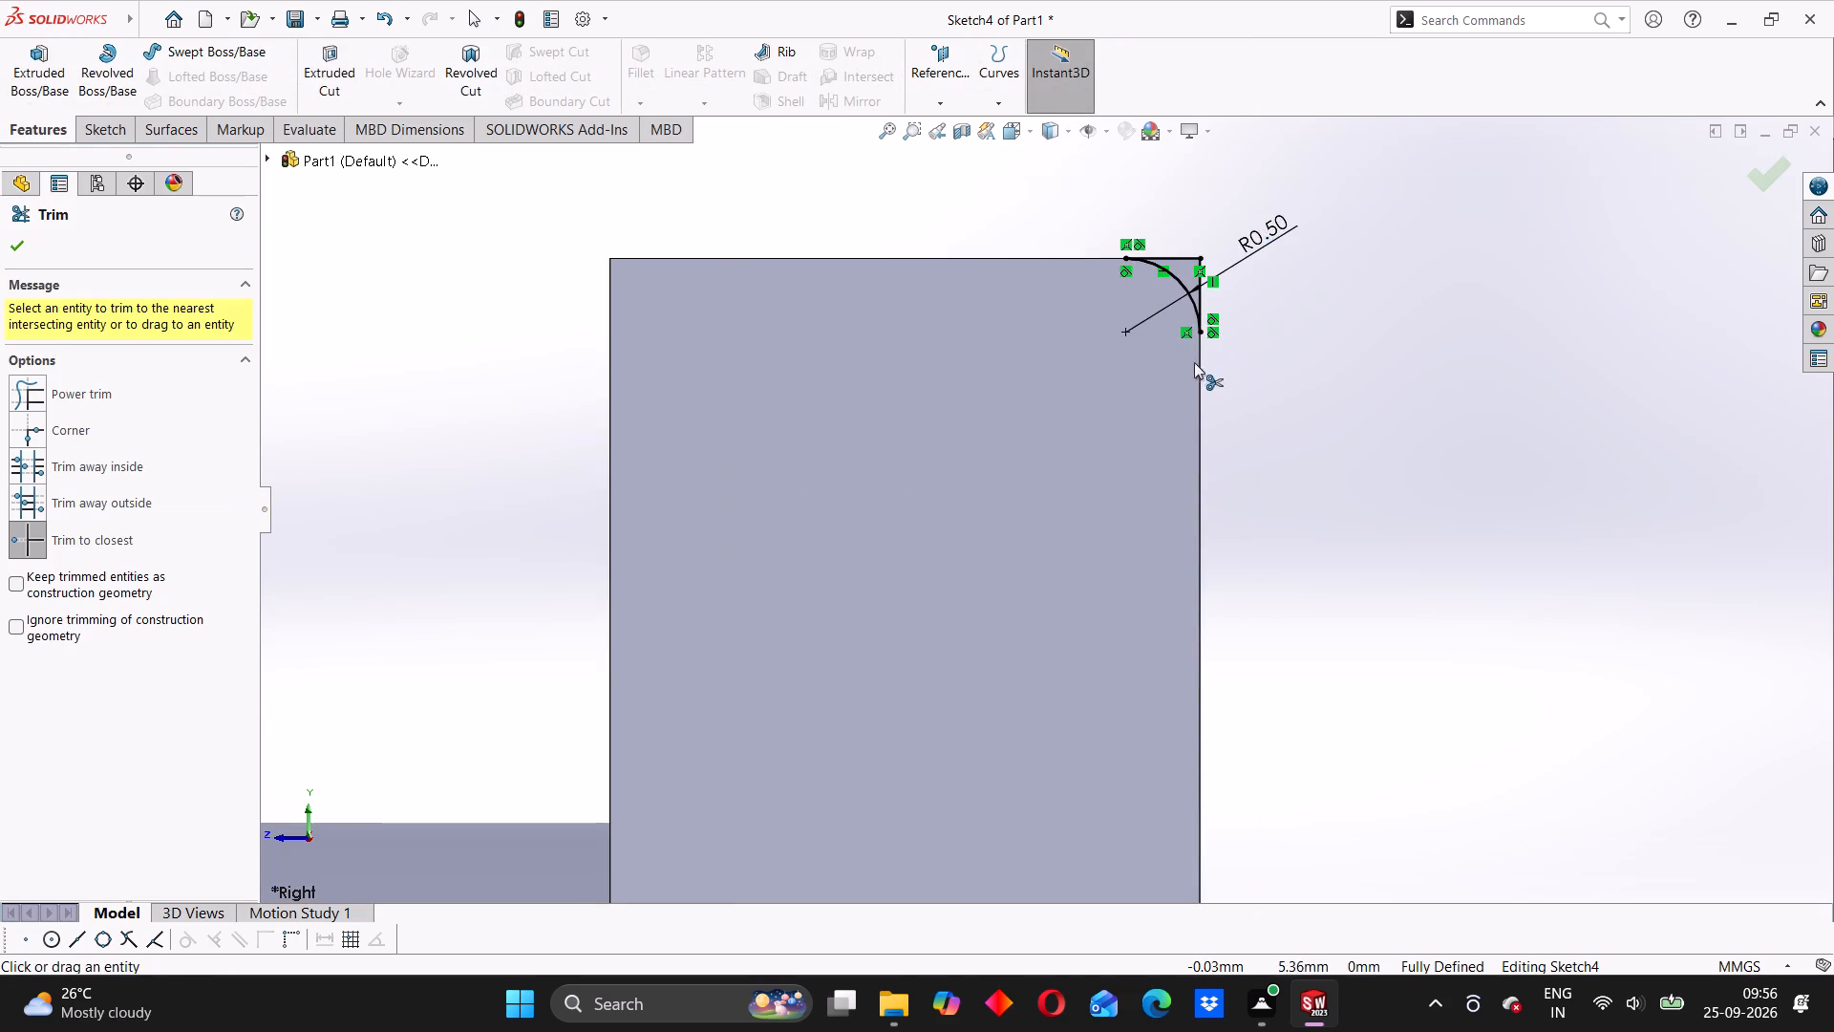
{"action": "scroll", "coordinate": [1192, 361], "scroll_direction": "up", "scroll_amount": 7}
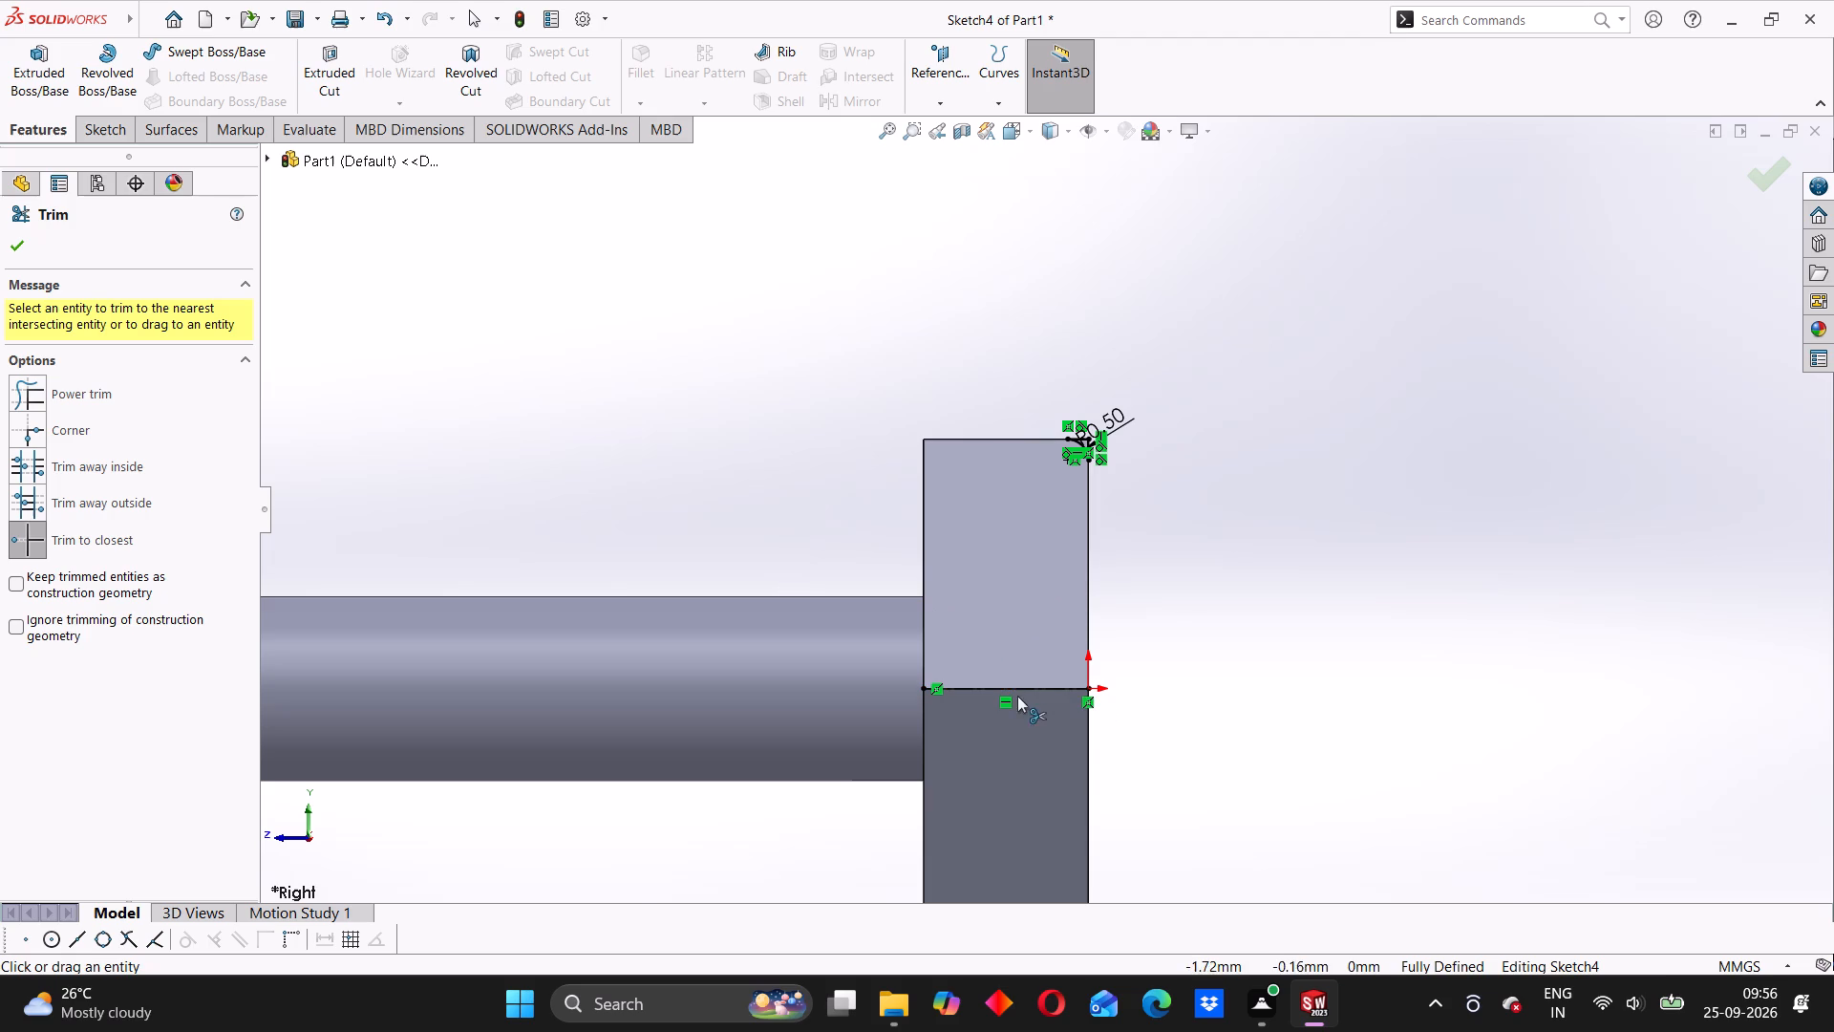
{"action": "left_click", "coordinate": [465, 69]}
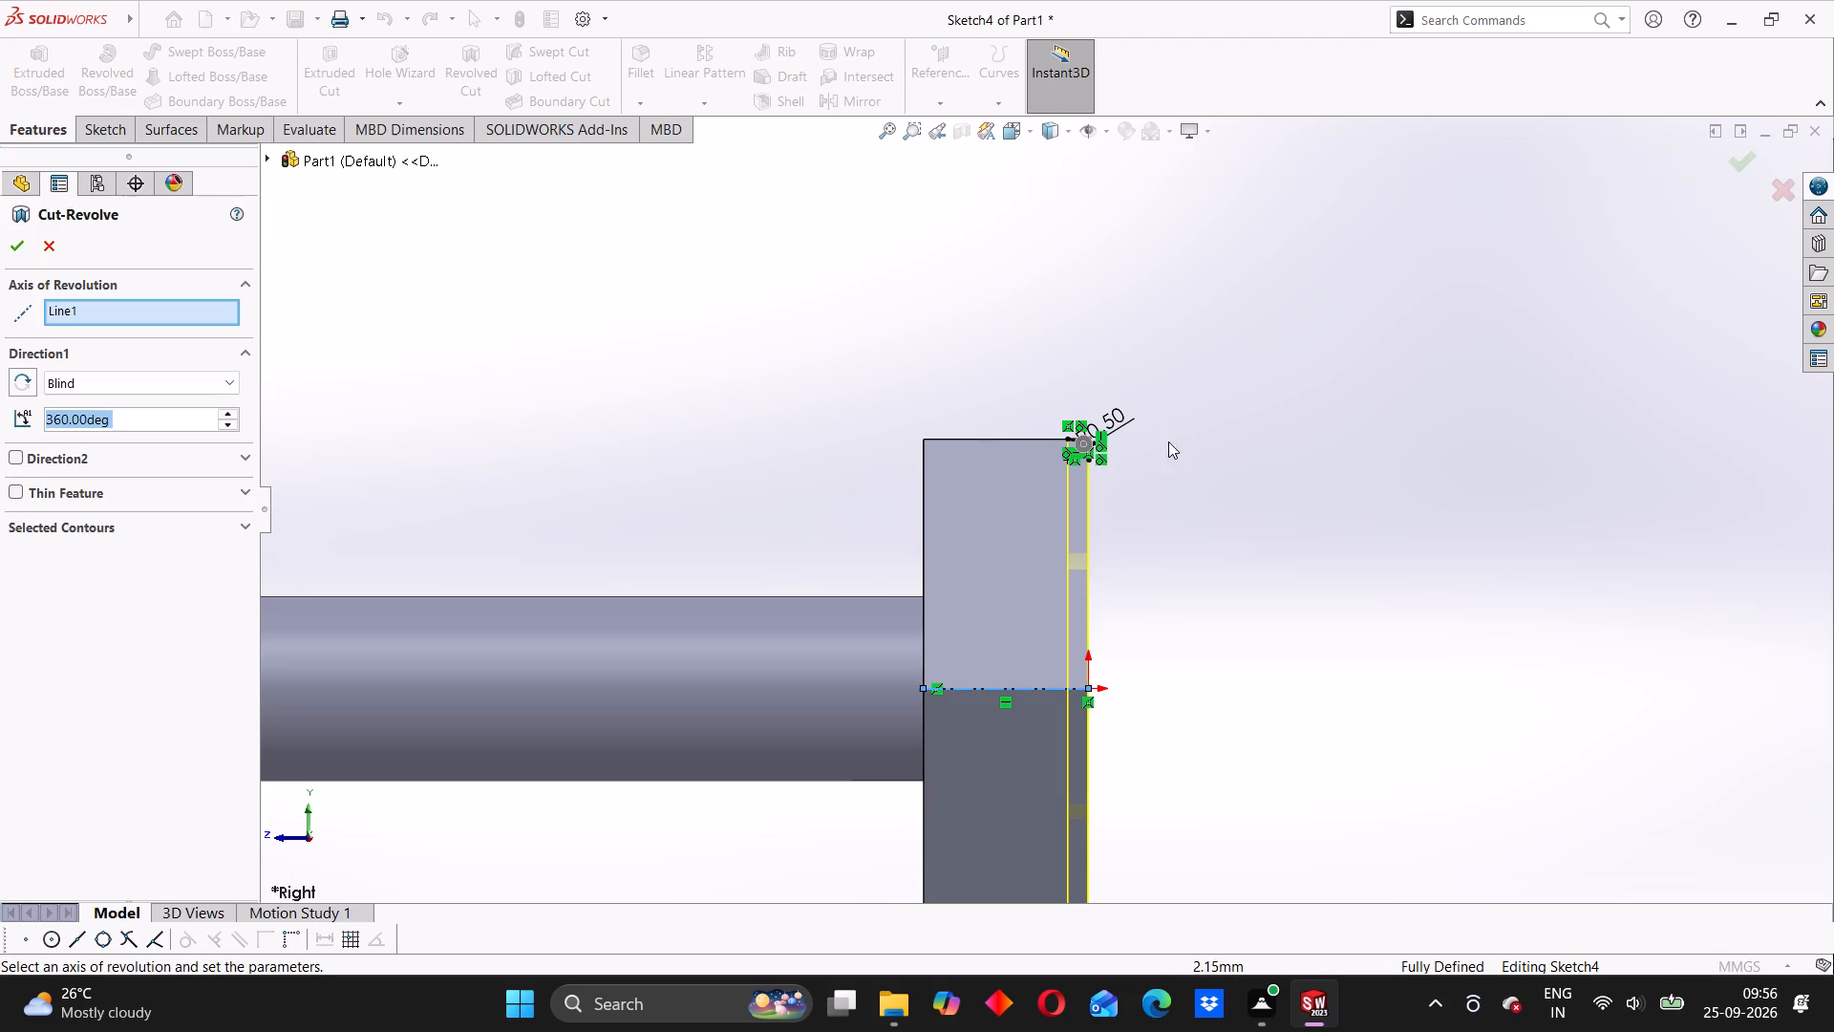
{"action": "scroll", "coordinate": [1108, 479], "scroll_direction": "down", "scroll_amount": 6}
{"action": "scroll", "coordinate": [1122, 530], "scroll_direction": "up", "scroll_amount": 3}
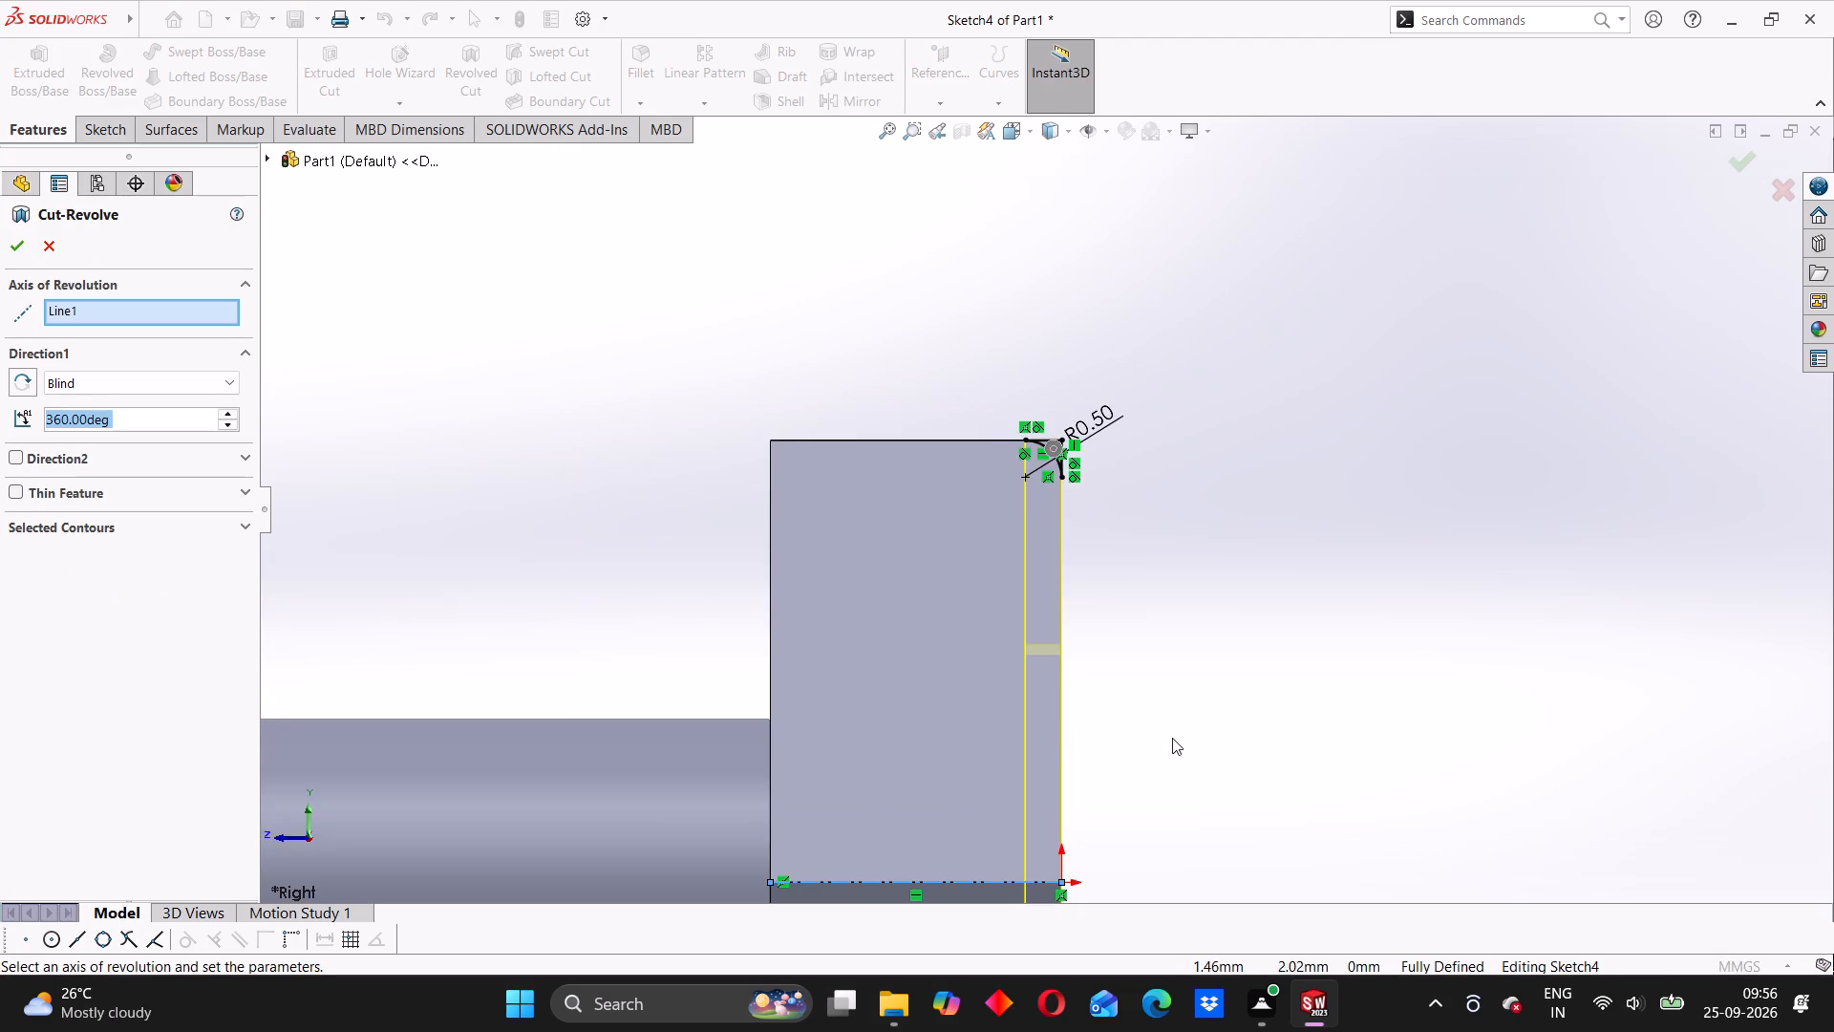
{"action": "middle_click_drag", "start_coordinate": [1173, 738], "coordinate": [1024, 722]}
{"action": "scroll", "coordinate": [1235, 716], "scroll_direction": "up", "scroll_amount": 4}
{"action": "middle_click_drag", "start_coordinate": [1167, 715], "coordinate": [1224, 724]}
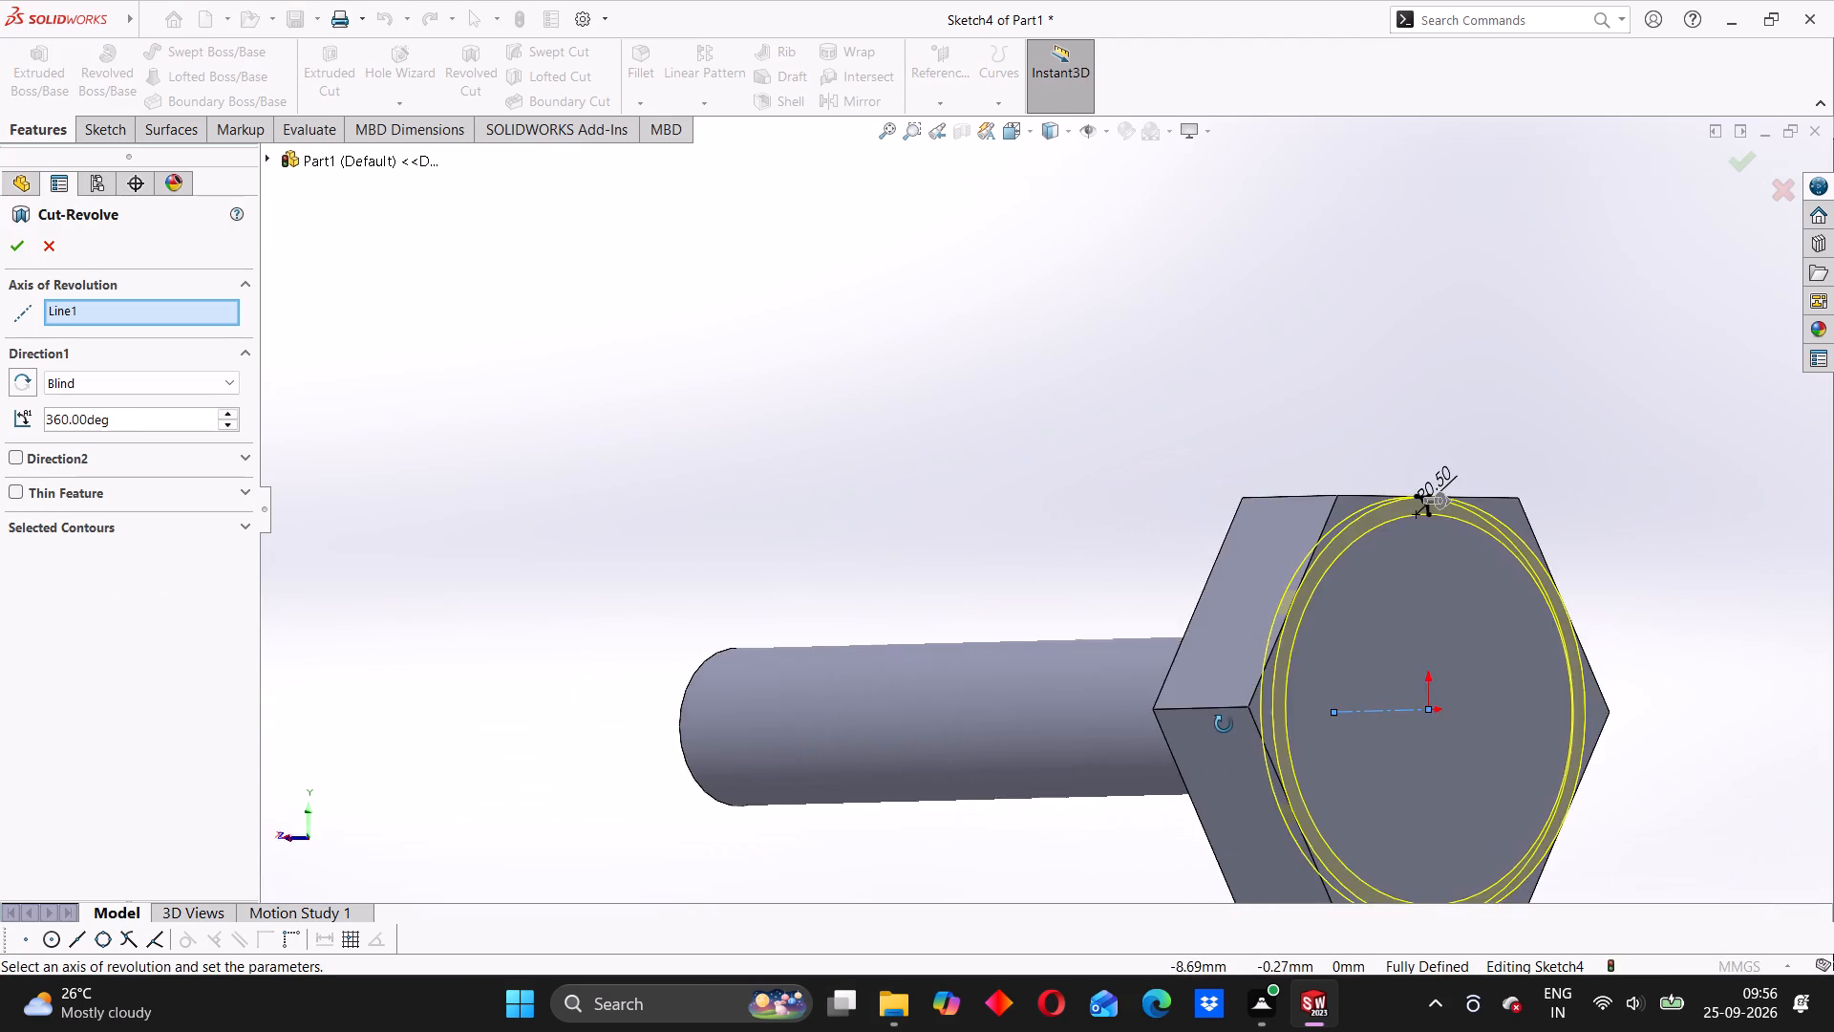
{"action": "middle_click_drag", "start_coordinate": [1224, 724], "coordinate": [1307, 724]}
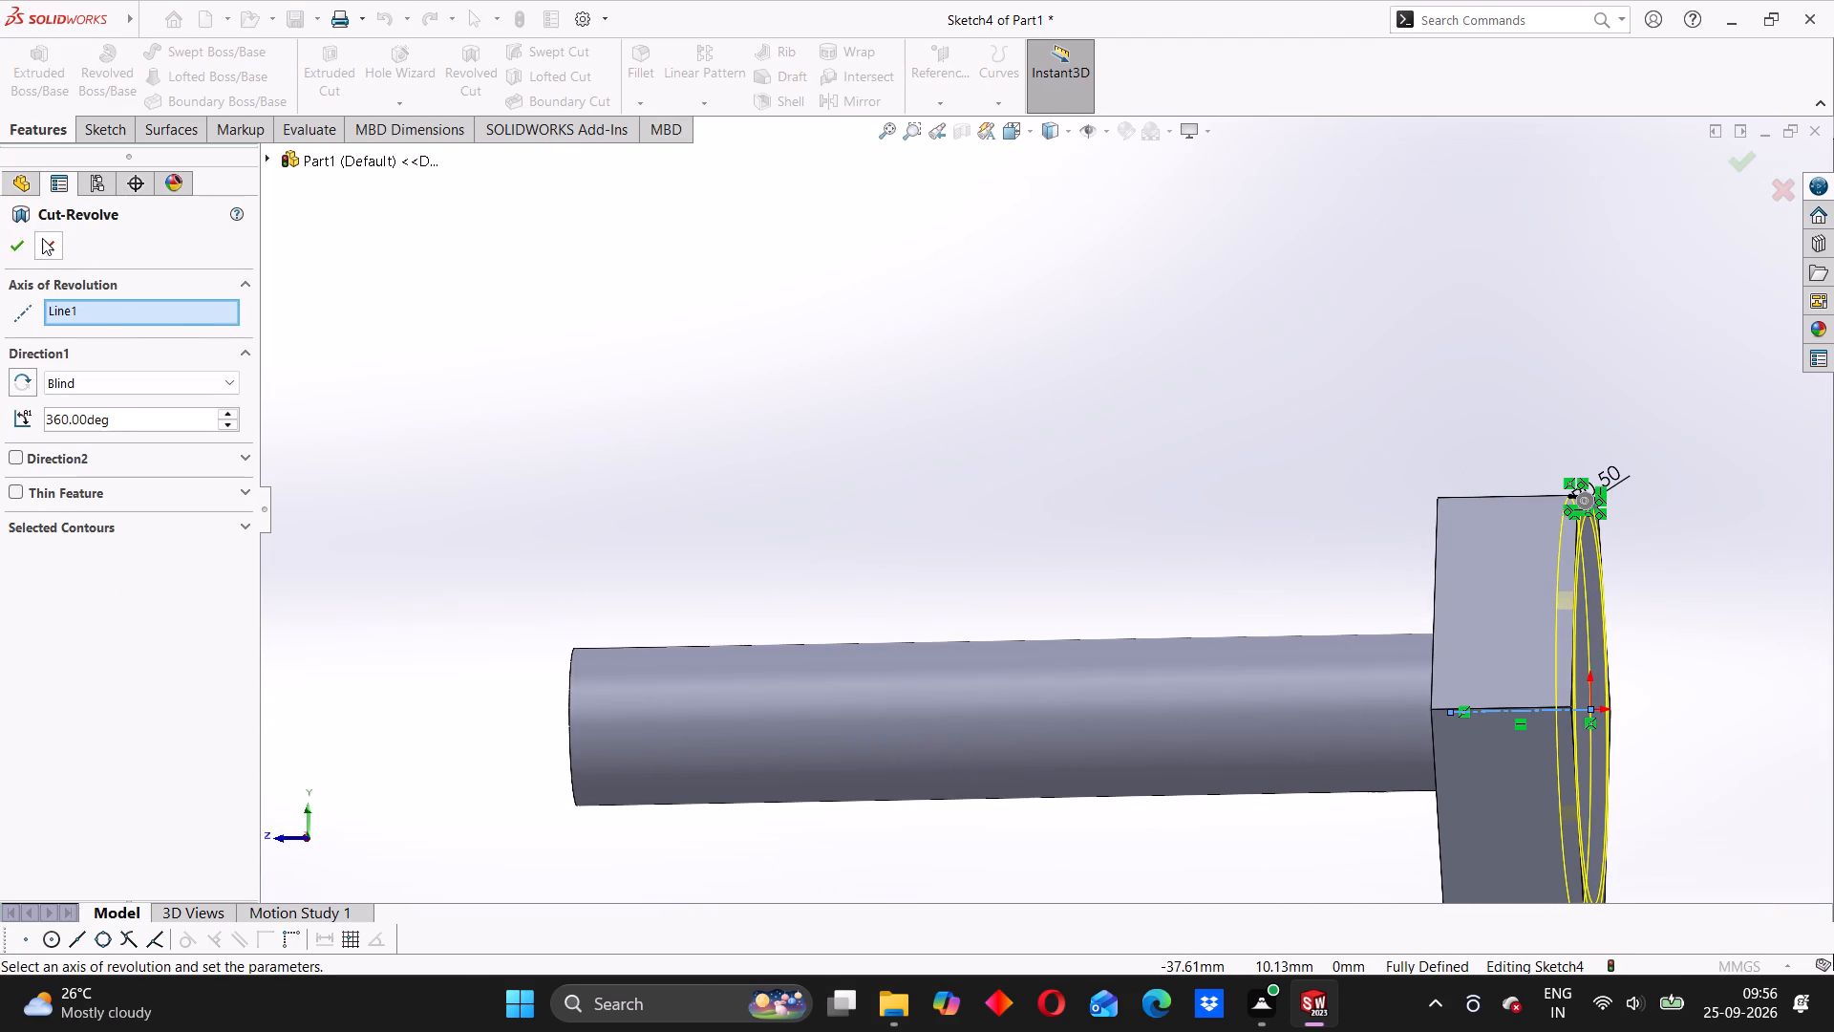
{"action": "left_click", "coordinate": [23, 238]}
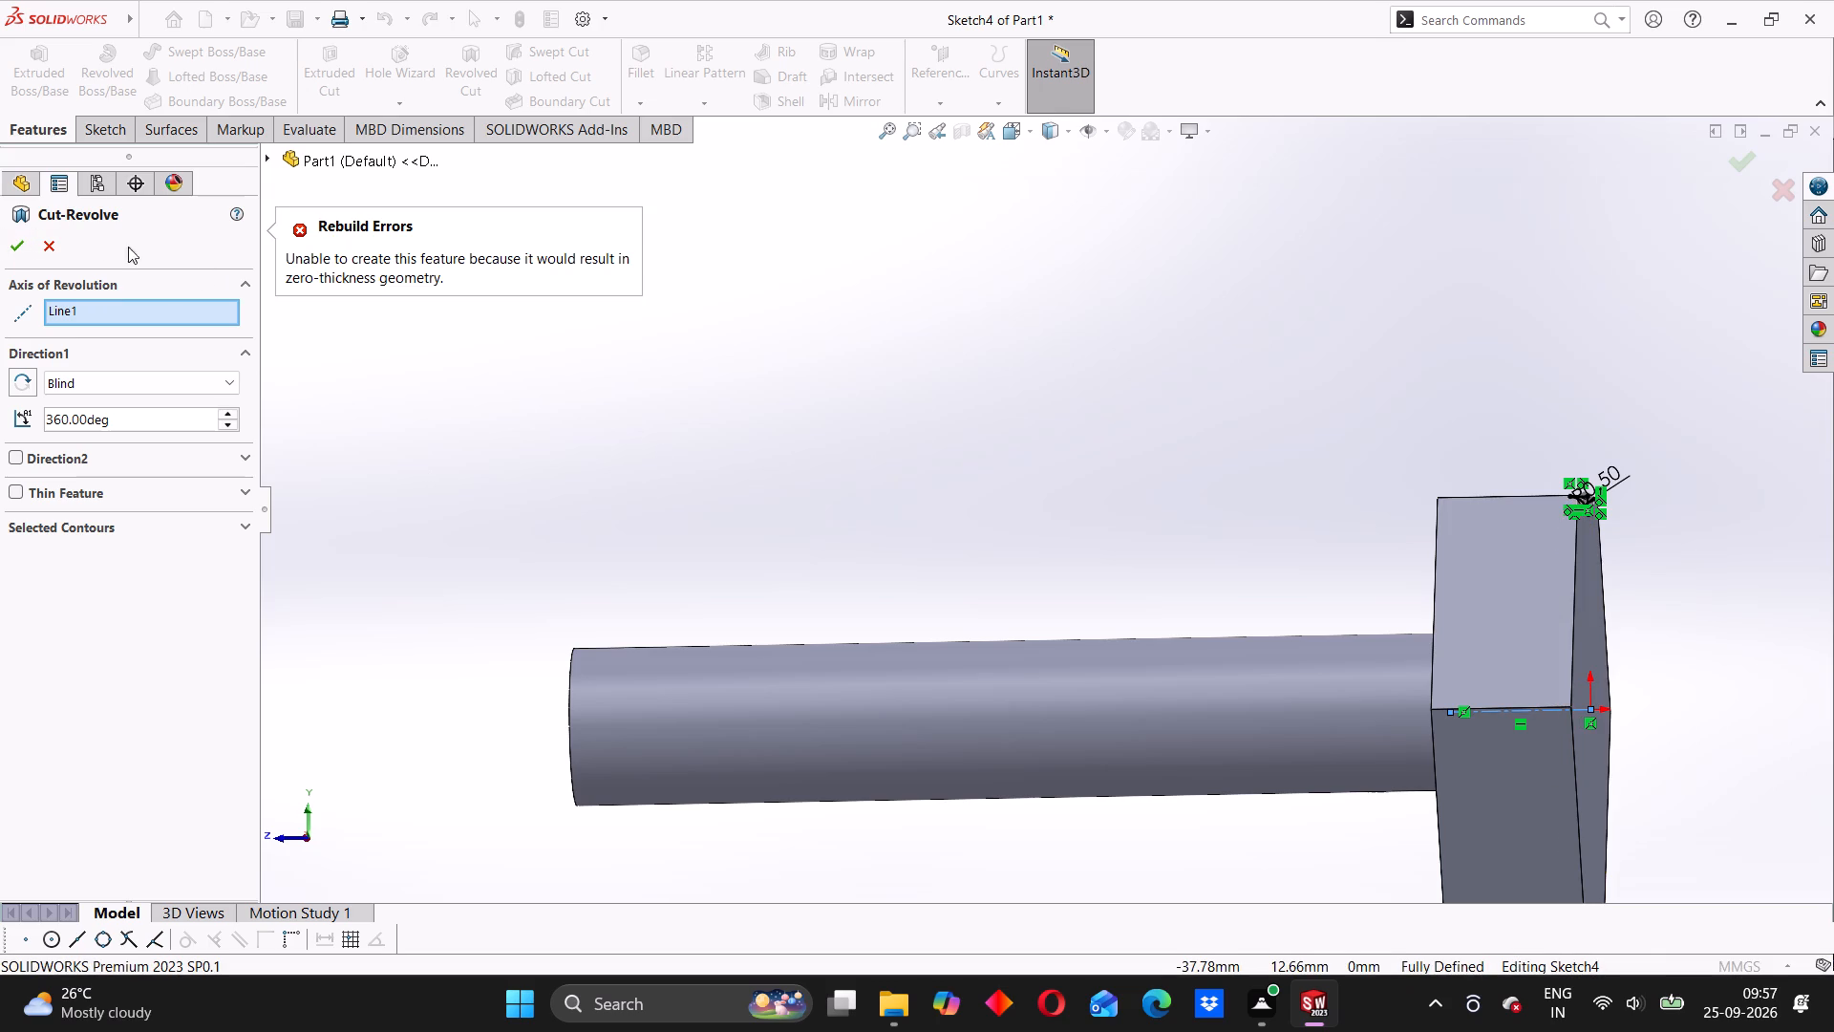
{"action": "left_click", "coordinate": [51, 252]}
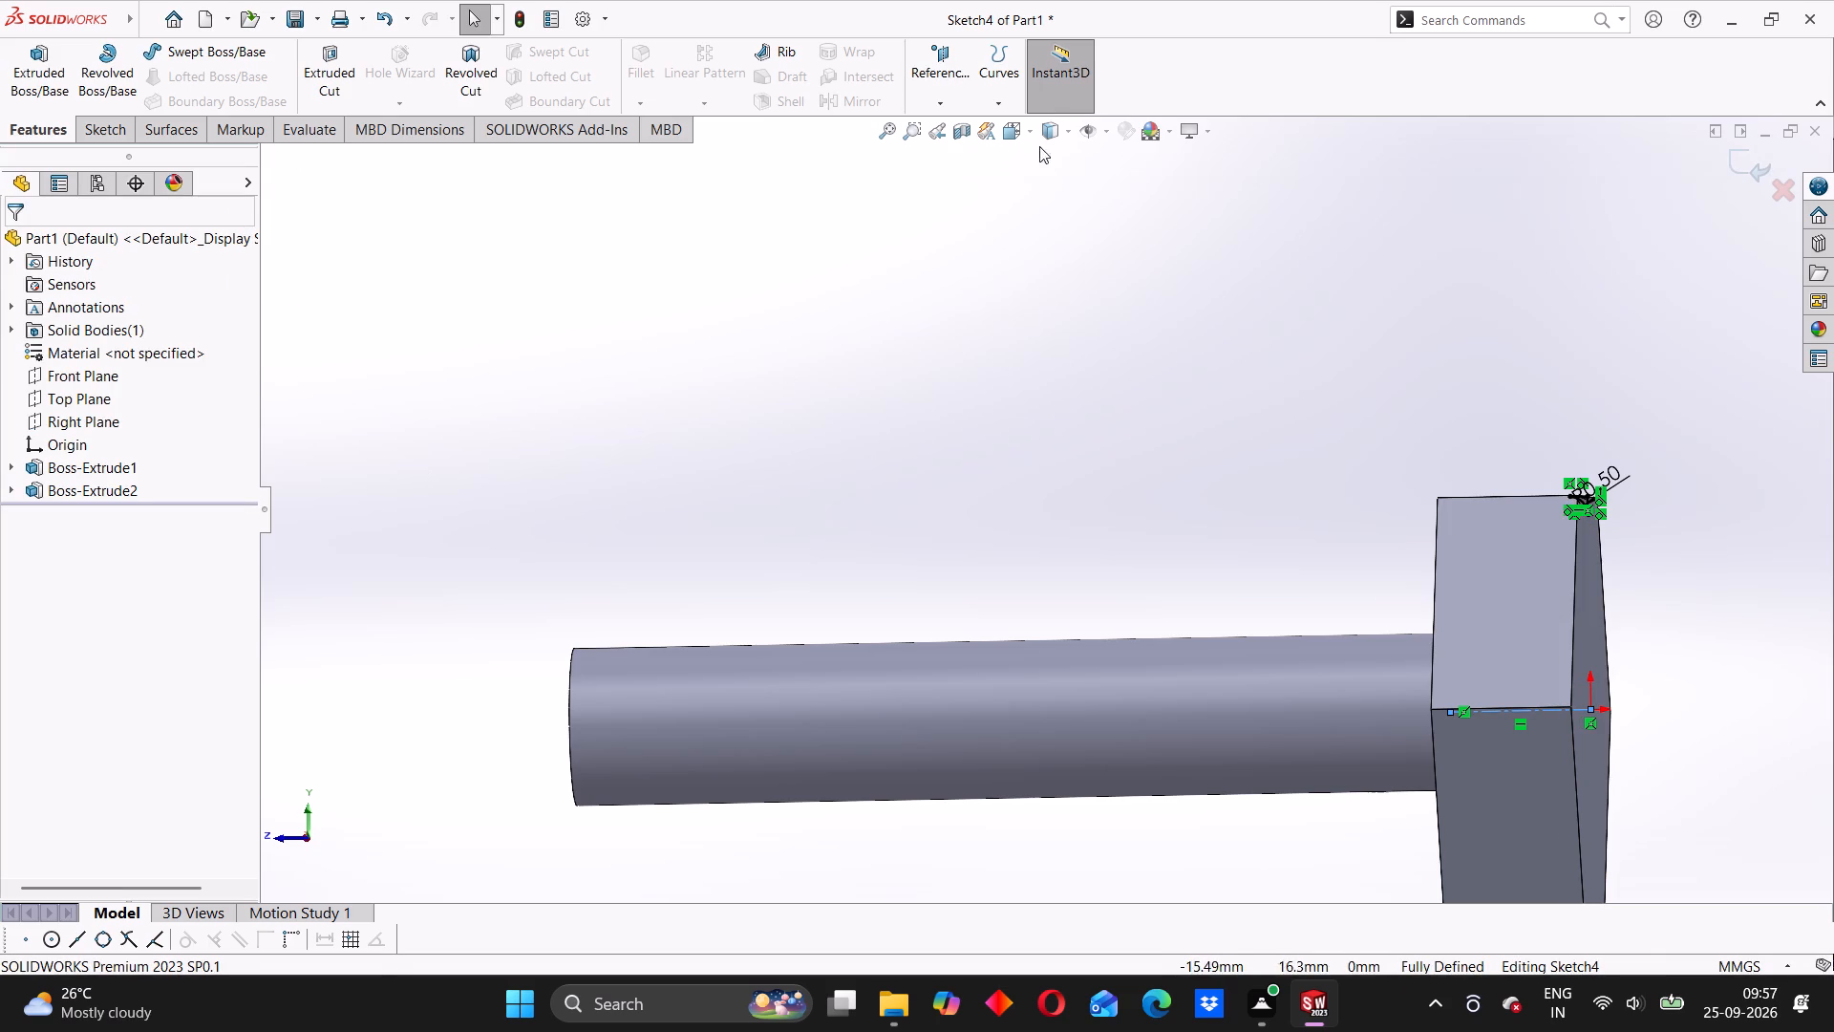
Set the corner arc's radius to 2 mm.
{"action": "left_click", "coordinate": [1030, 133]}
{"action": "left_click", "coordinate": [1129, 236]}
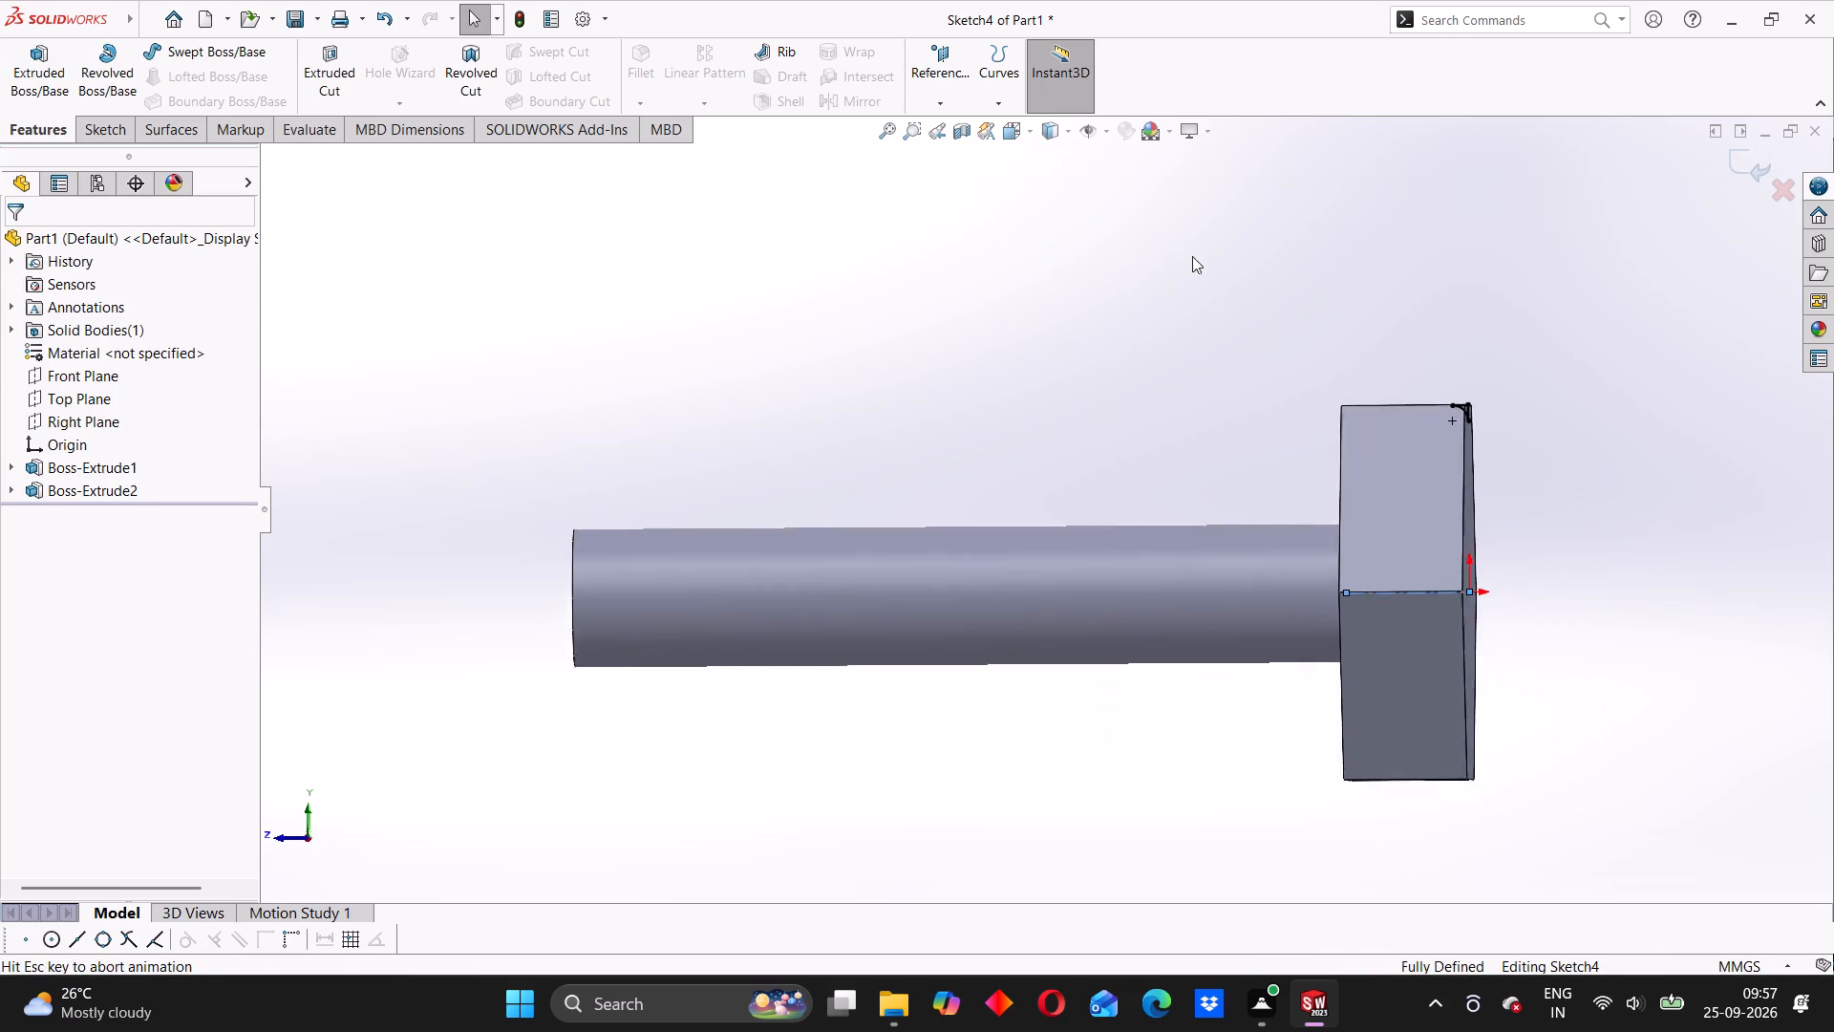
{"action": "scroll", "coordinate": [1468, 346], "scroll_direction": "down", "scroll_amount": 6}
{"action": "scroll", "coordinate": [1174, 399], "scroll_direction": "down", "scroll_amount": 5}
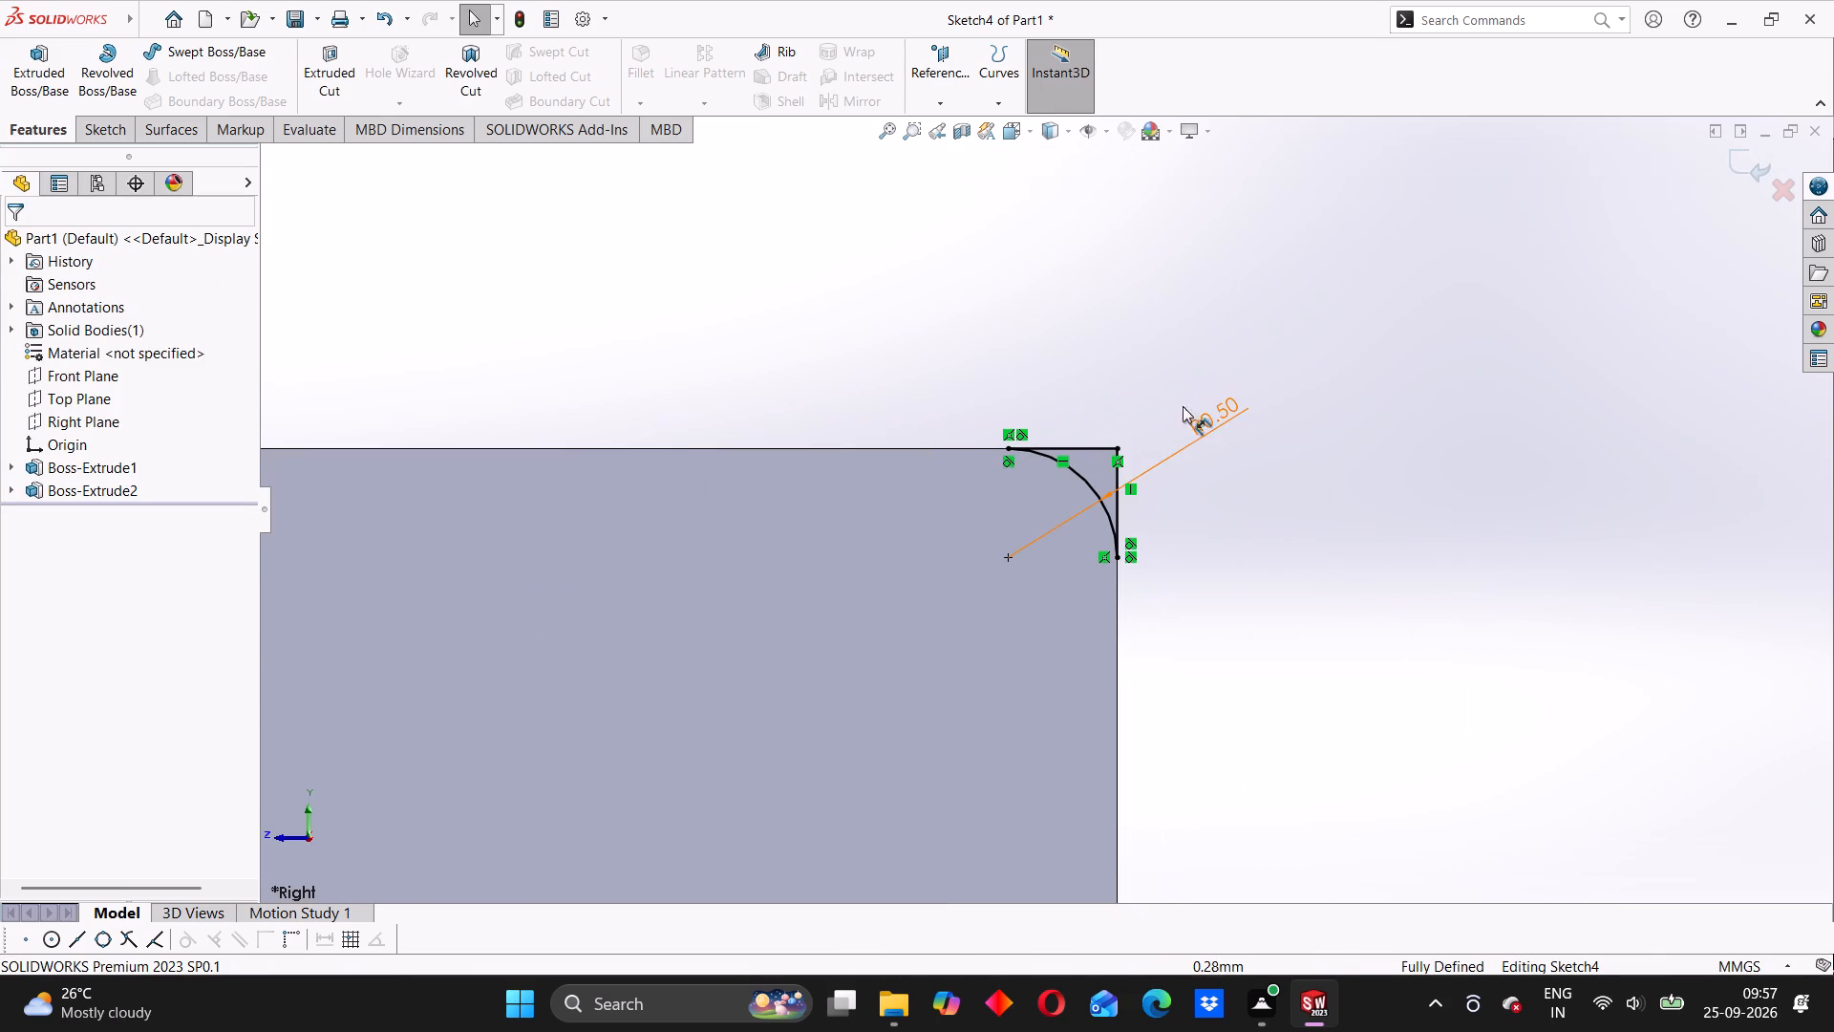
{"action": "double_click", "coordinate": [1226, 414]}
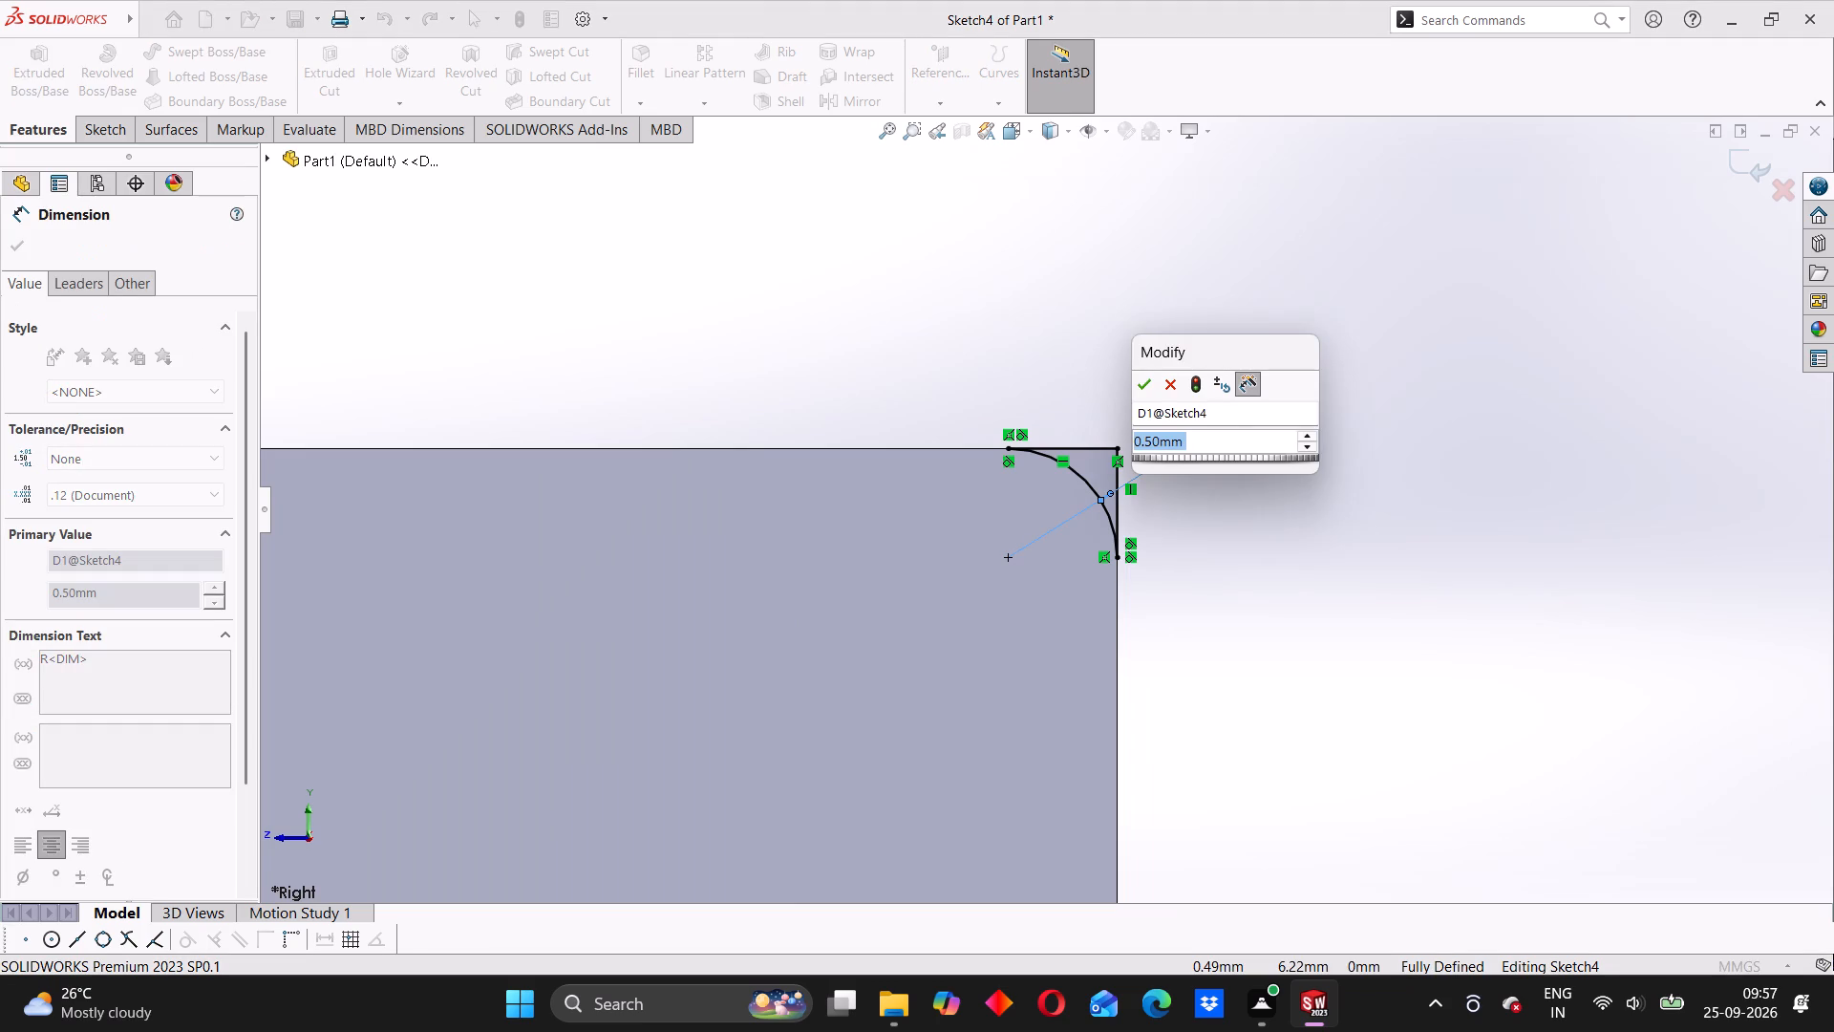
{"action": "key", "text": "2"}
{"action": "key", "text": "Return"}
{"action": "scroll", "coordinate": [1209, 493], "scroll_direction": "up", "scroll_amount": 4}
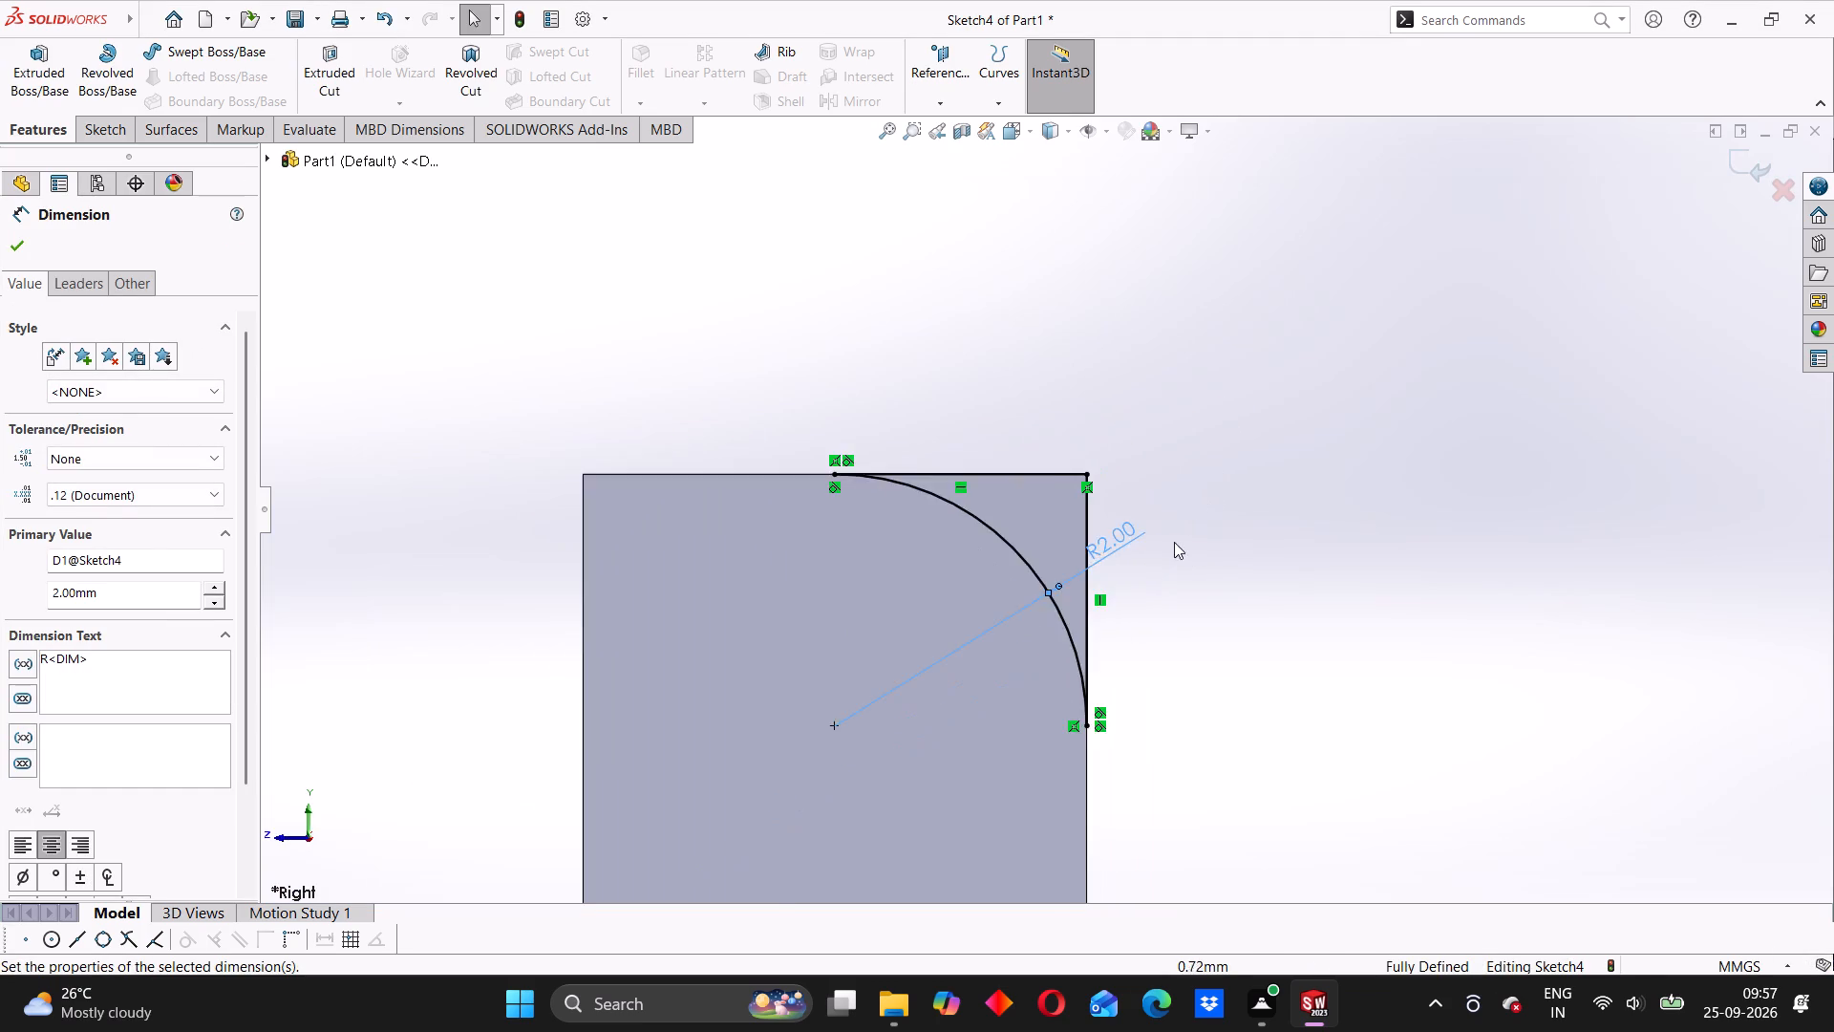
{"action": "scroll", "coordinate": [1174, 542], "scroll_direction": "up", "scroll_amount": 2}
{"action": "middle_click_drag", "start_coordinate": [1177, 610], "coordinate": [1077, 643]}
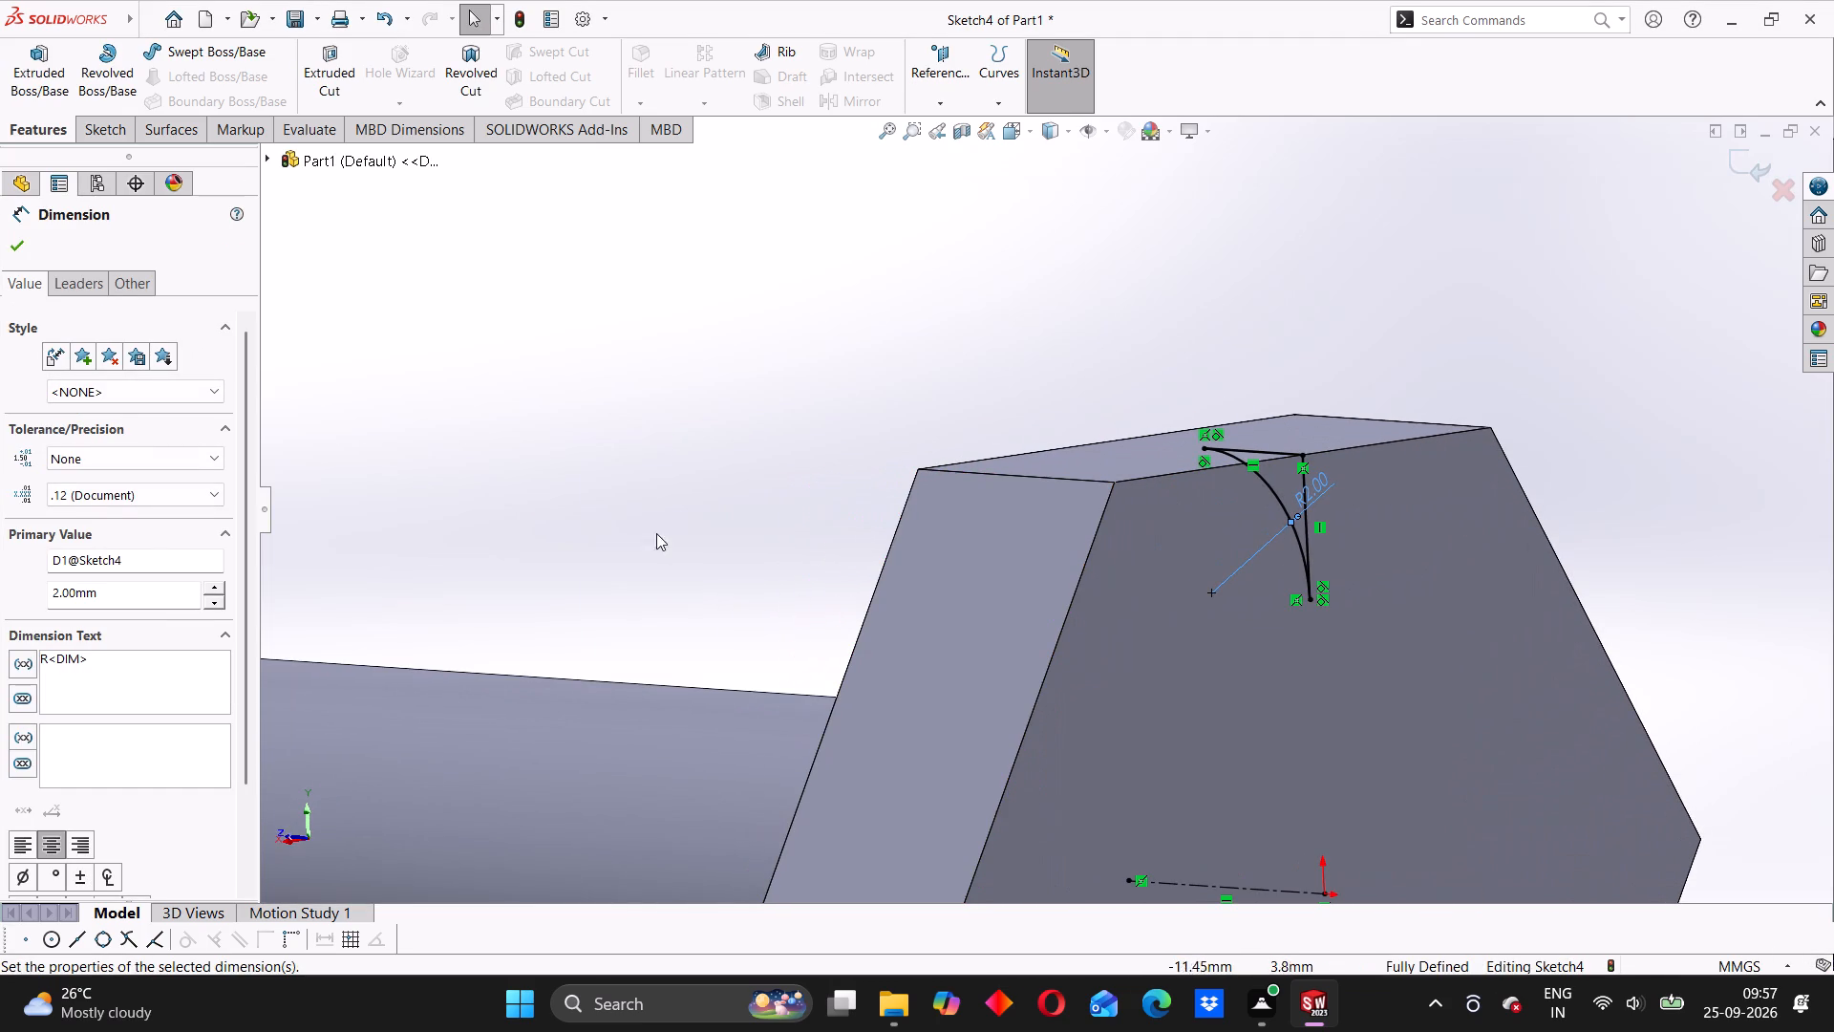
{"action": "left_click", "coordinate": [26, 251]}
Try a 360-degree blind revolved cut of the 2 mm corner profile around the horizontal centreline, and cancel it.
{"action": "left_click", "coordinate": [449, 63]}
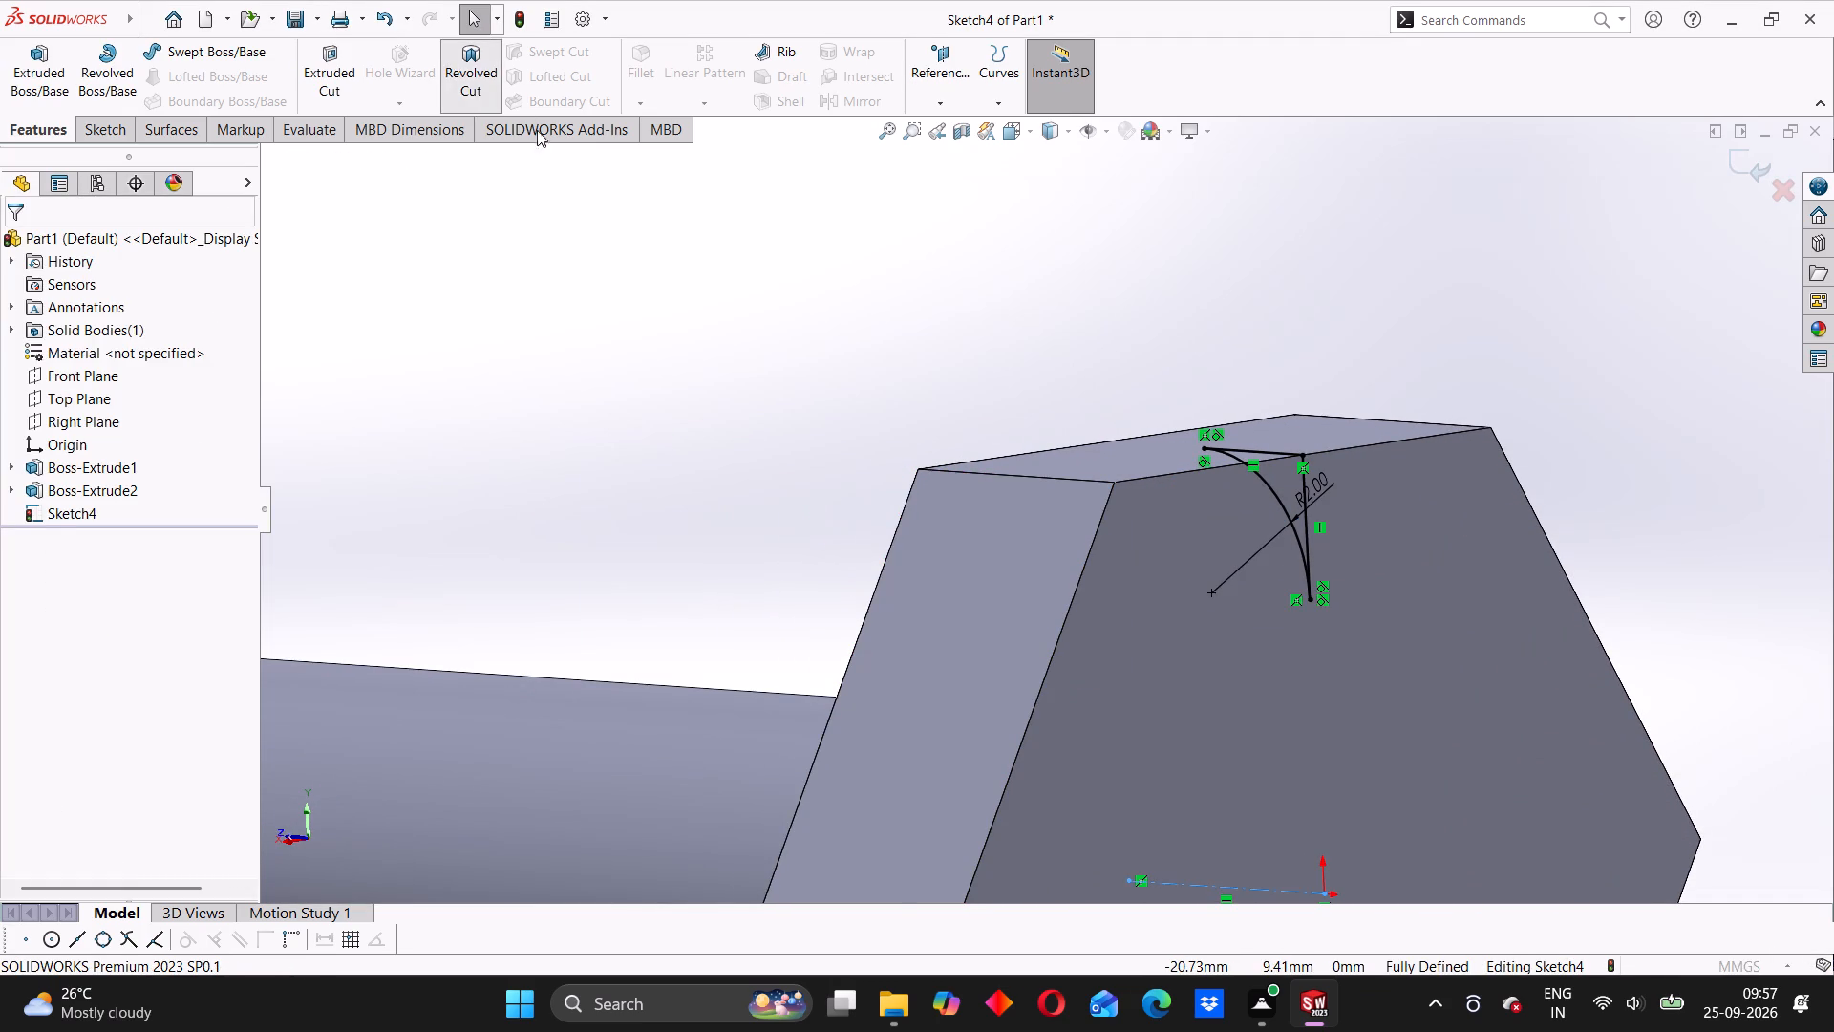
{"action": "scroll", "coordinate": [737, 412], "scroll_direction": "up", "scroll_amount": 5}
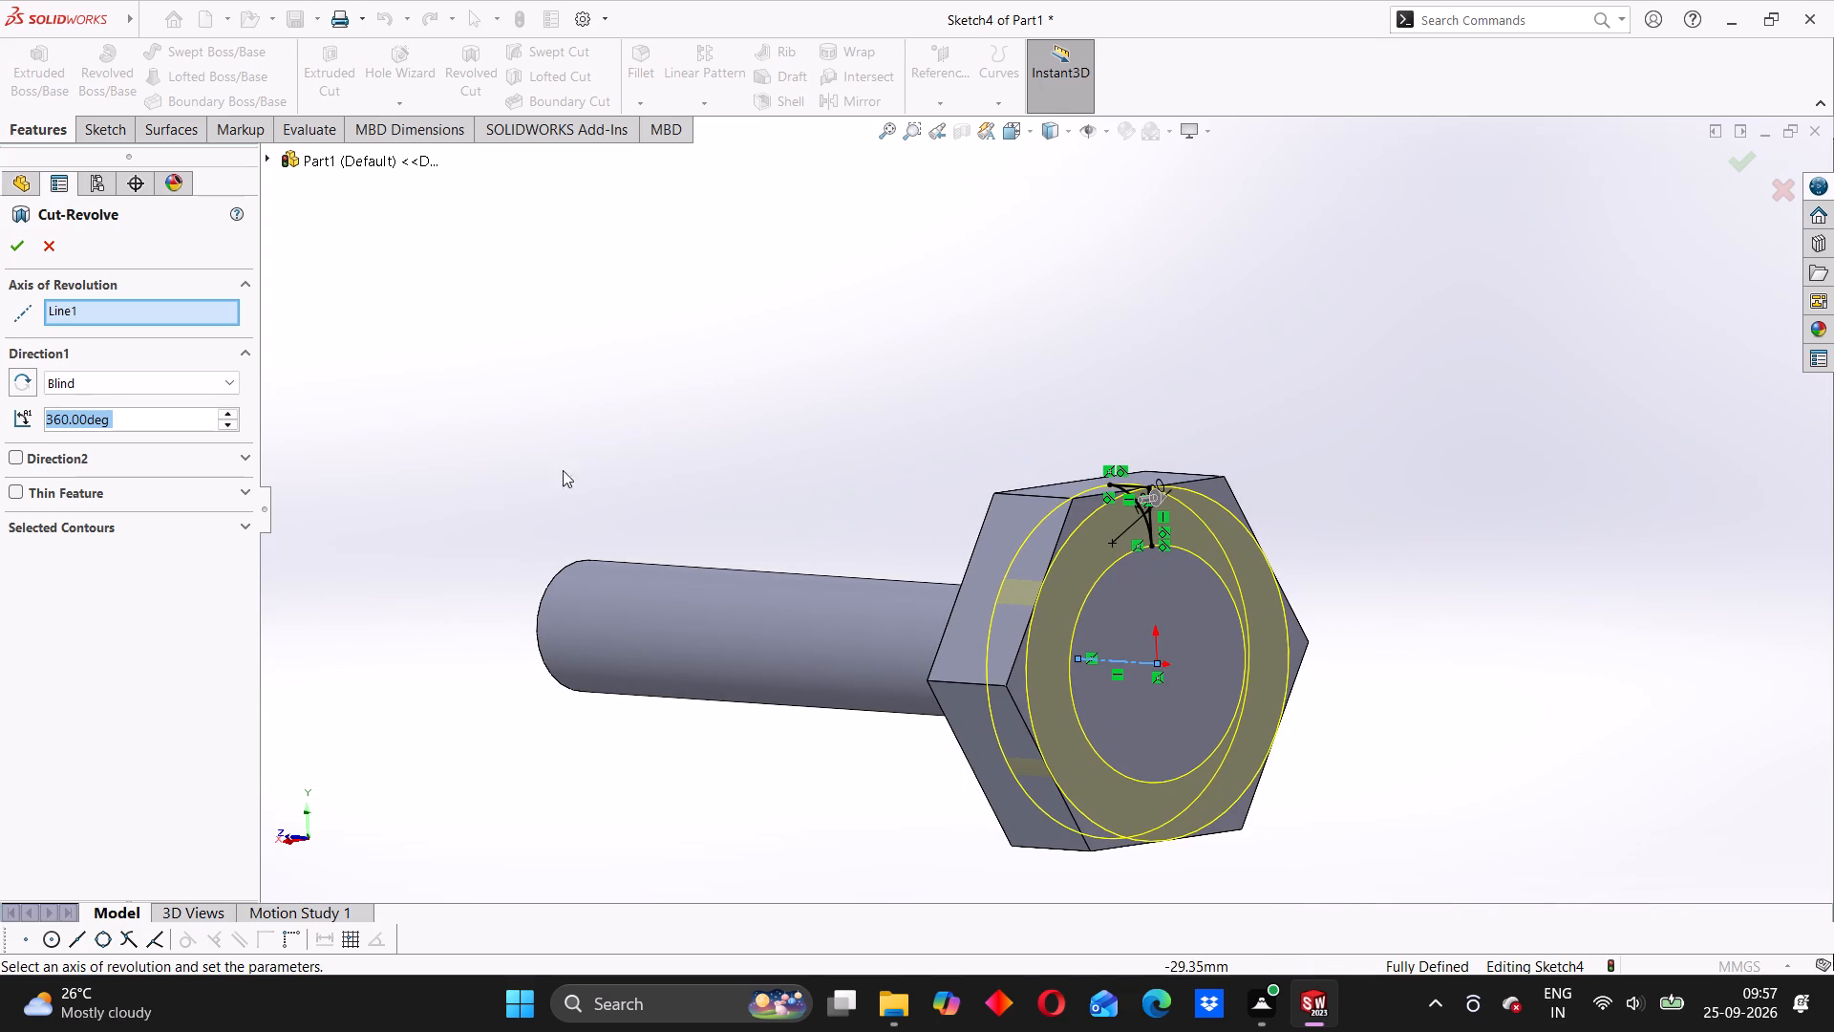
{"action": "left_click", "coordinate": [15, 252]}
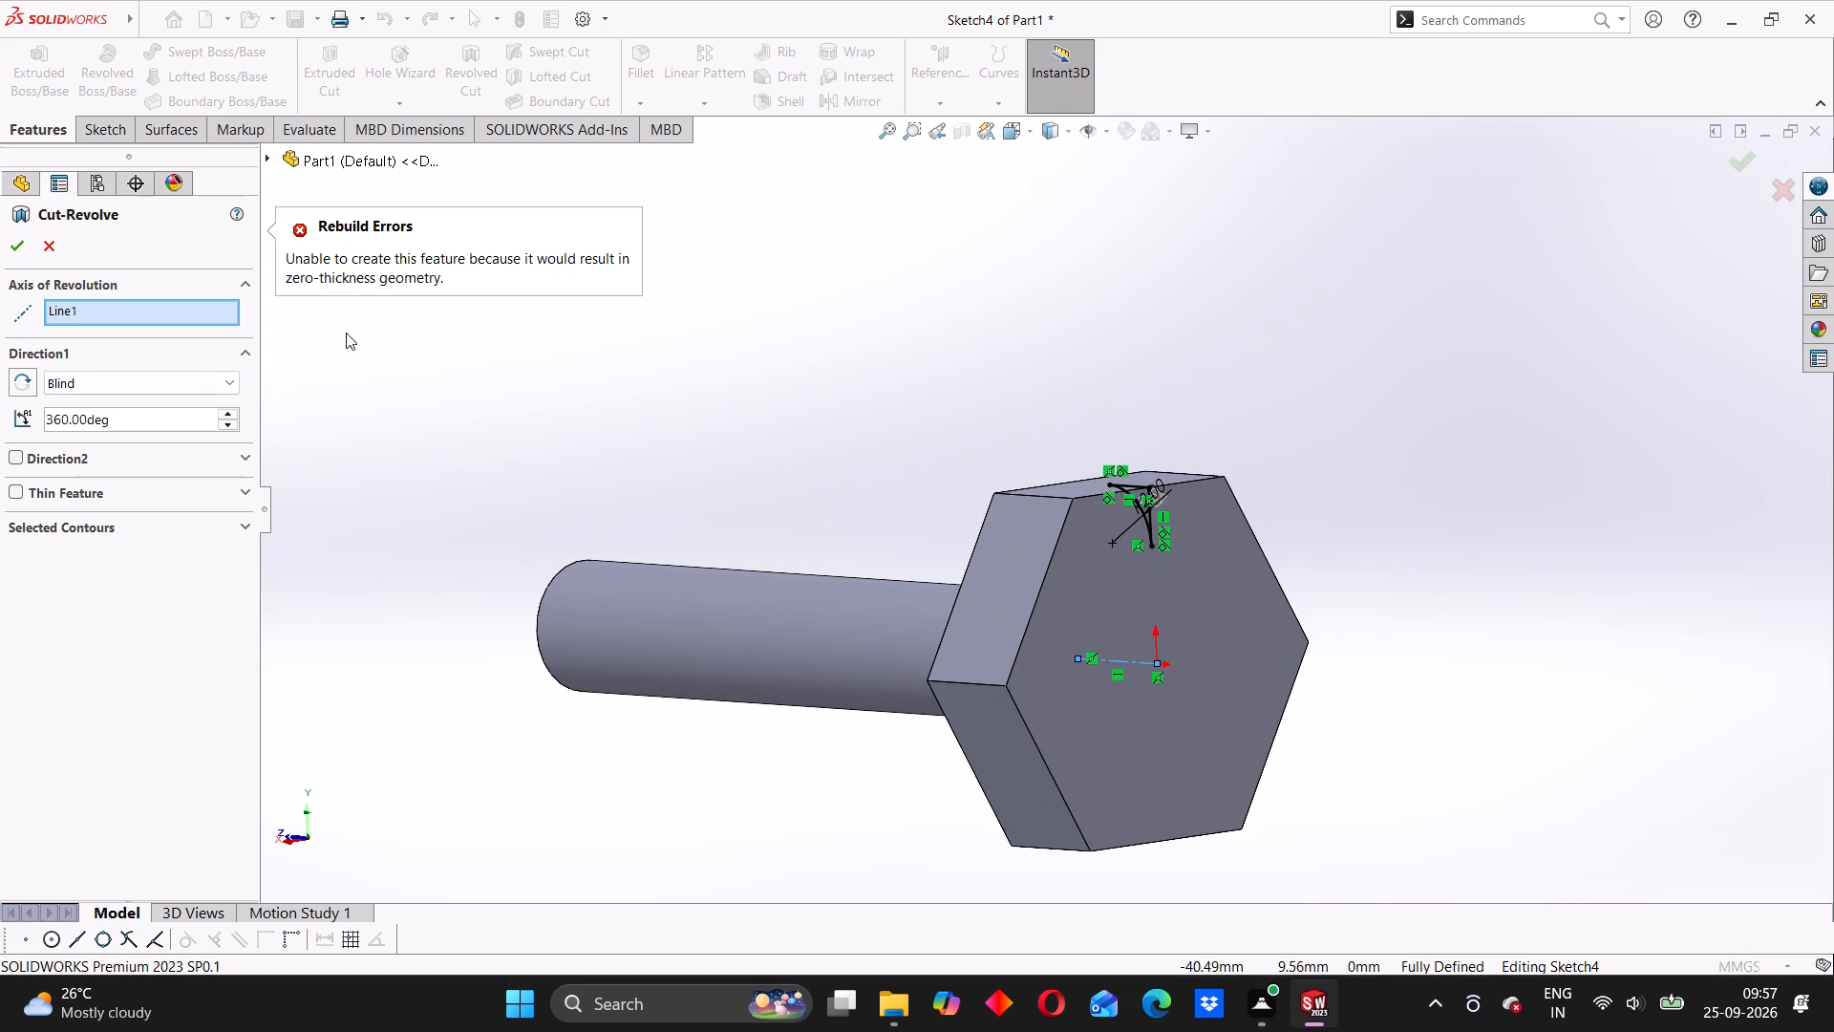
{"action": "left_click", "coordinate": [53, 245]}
Examine from several angles how the corner profile sits against the bolt head's top flat and outer face.
{"action": "middle_click_drag", "start_coordinate": [946, 394], "coordinate": [1021, 424]}
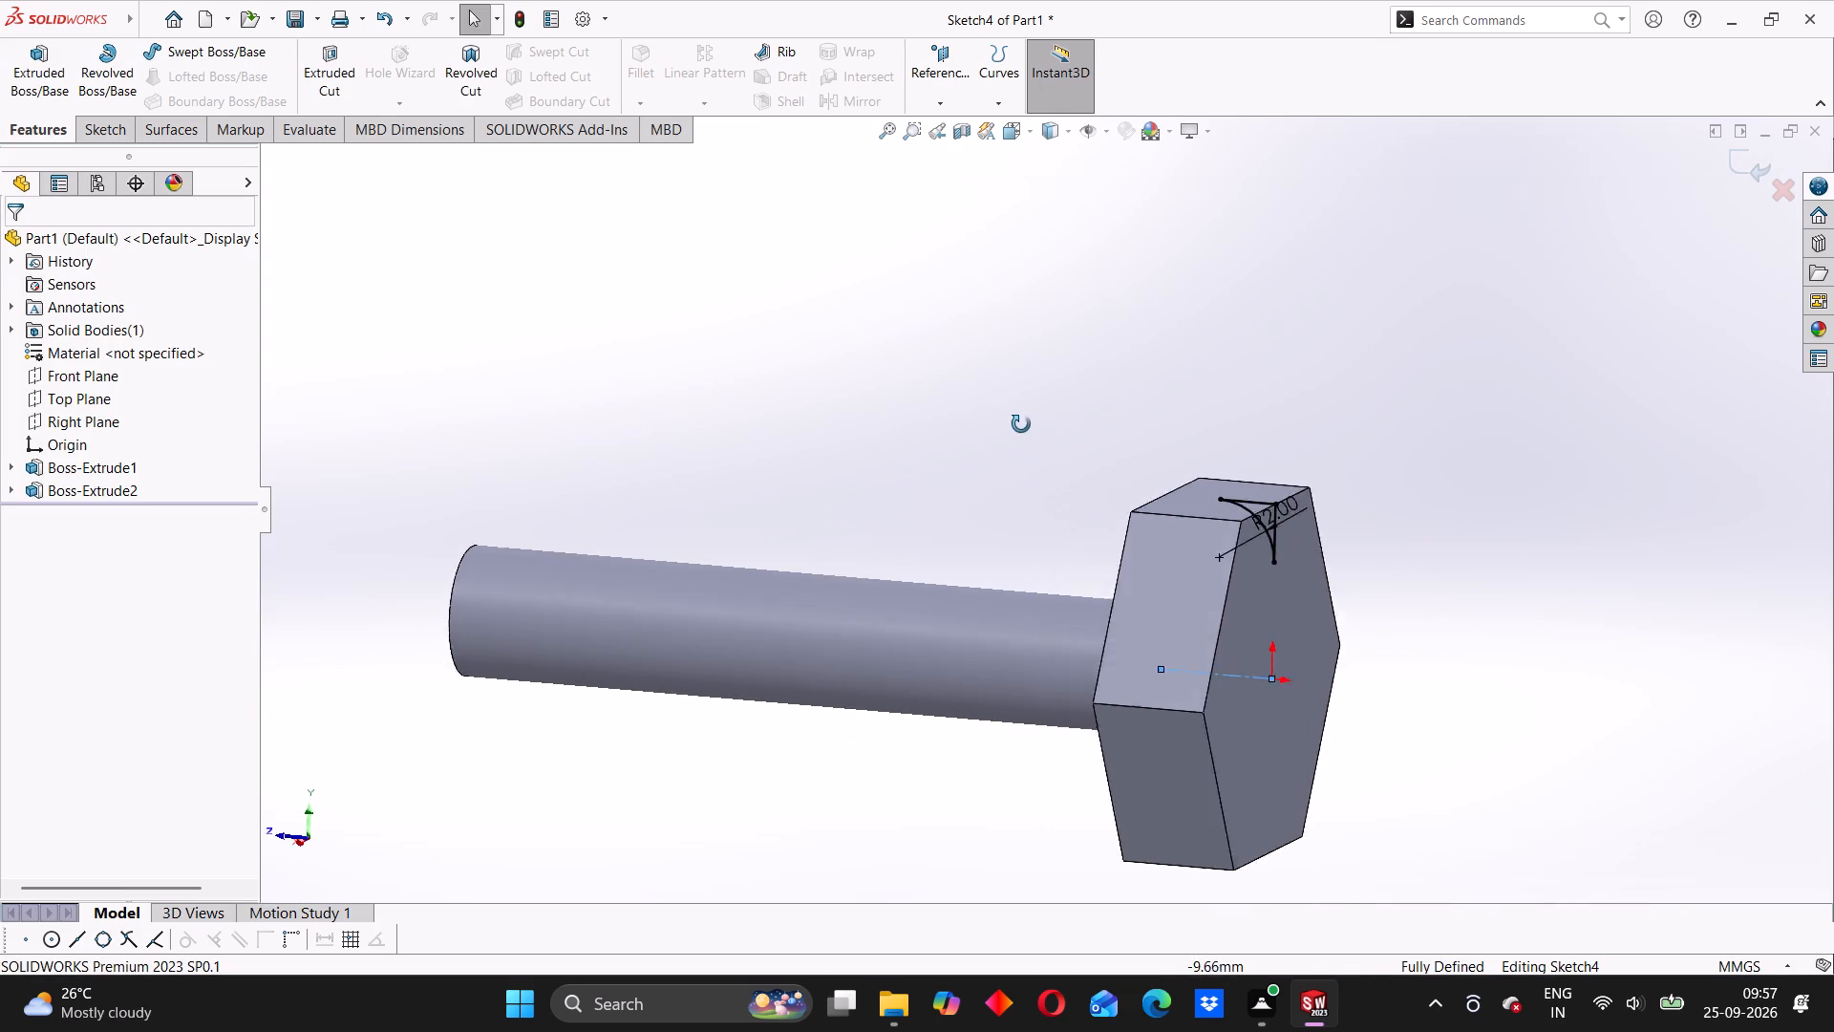
{"action": "middle_click_drag", "start_coordinate": [1021, 424], "coordinate": [1046, 438]}
{"action": "scroll", "coordinate": [1288, 548], "scroll_direction": "down", "scroll_amount": 4}
{"action": "middle_click_drag", "start_coordinate": [1224, 594], "coordinate": [1221, 555]}
{"action": "middle_click_drag", "start_coordinate": [1221, 561], "coordinate": [1225, 613]}
{"action": "scroll", "coordinate": [1292, 602], "scroll_direction": "up", "scroll_amount": 3}
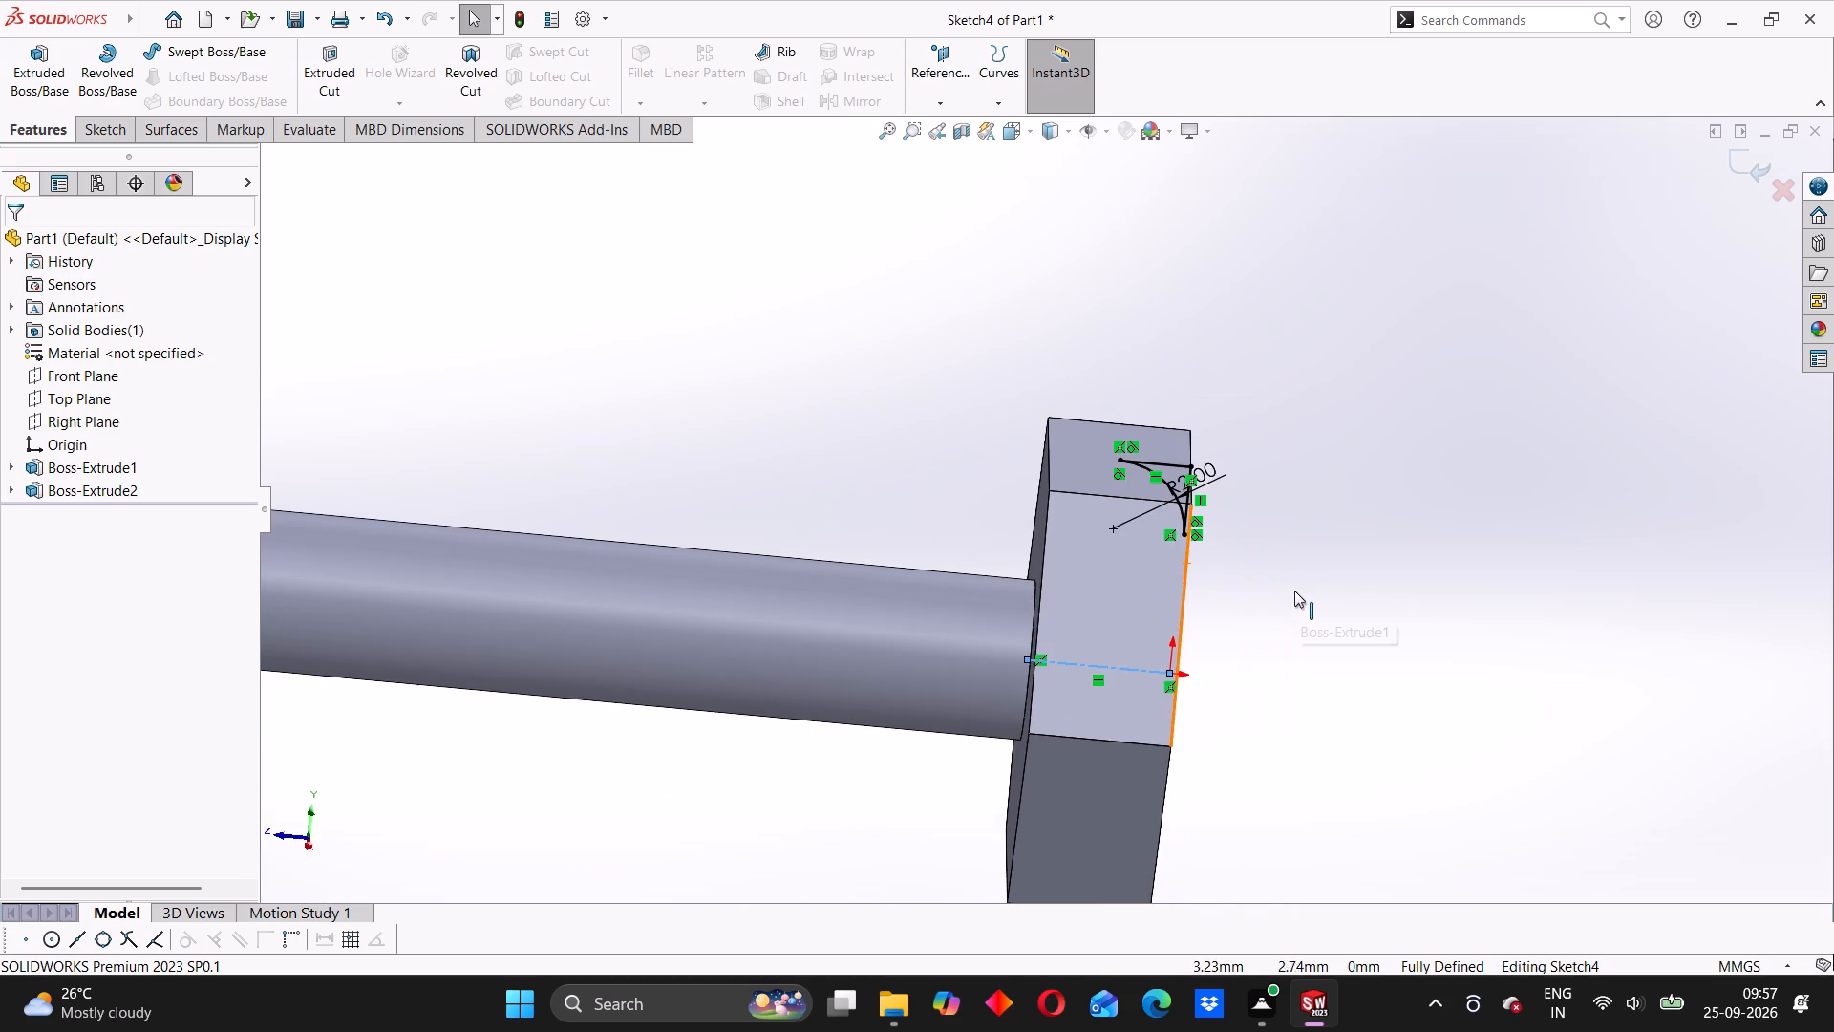
{"action": "middle_click_drag", "start_coordinate": [1158, 656], "coordinate": [1141, 623]}
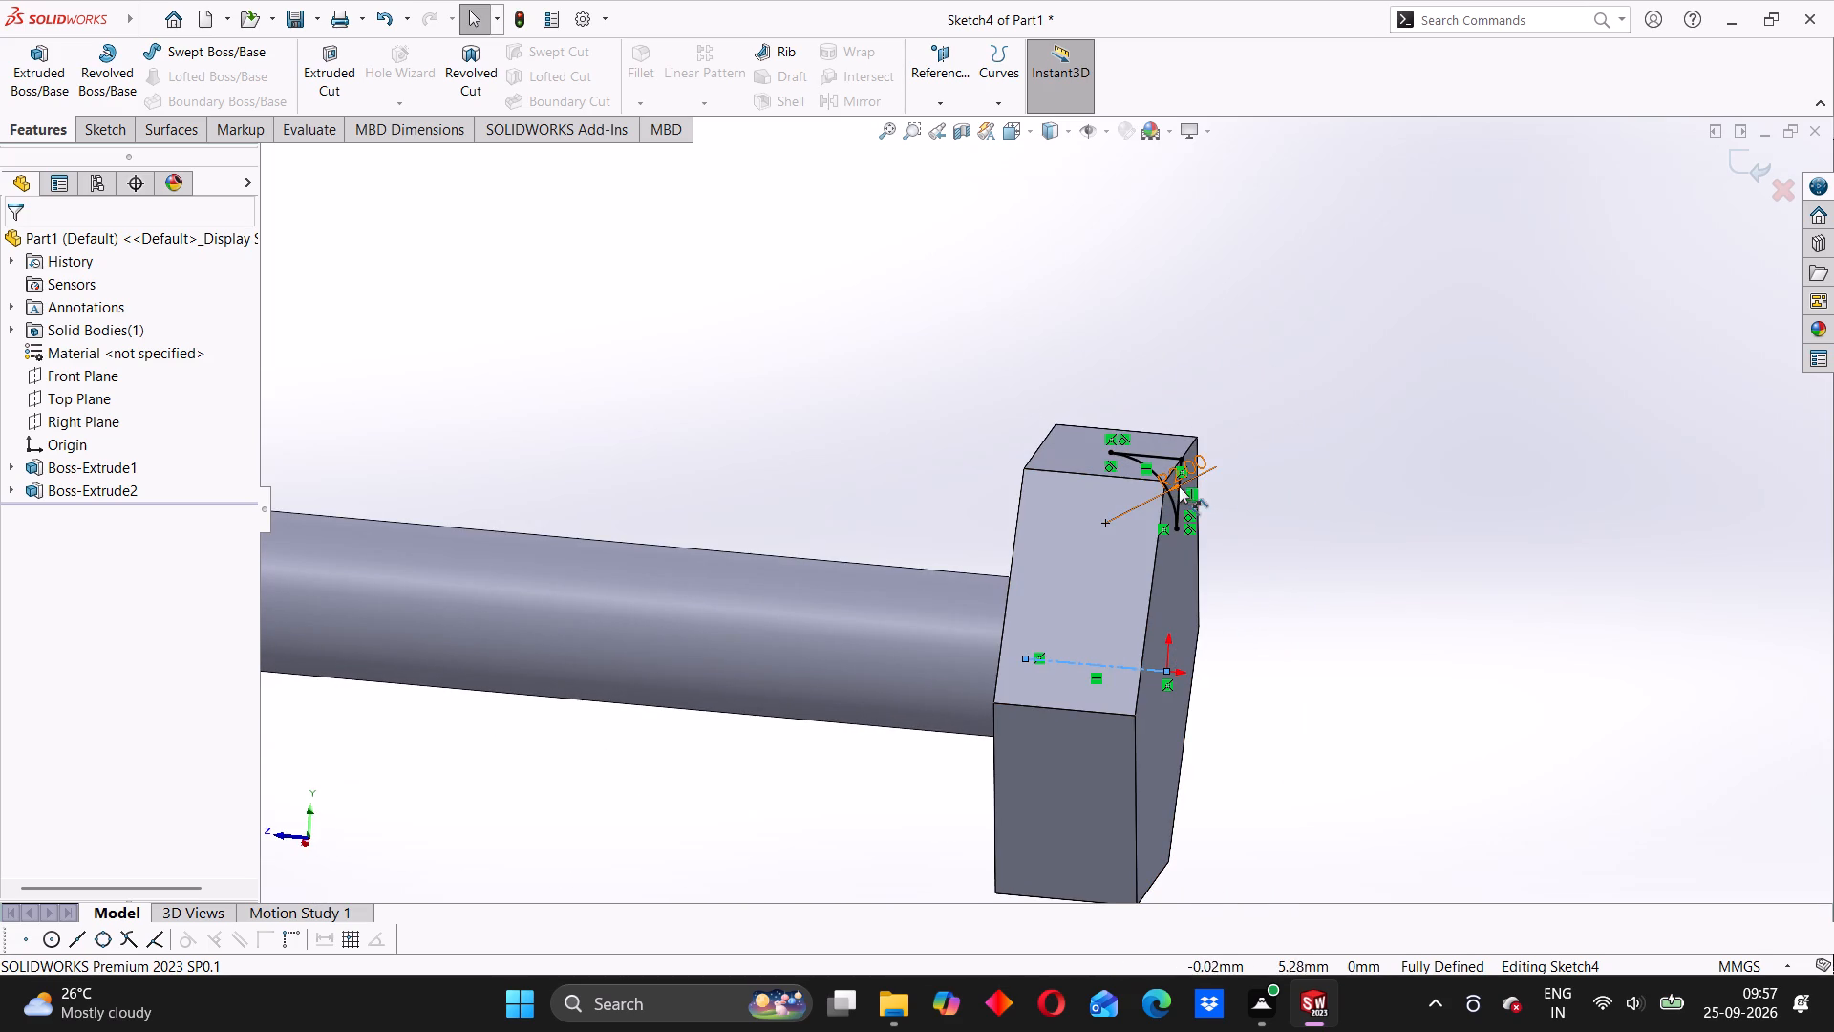
Delete the corner profile's two lines and arc plus the centreline, and exit the emptied sketch.
{"action": "scroll", "coordinate": [1168, 466], "scroll_direction": "down", "scroll_amount": 2}
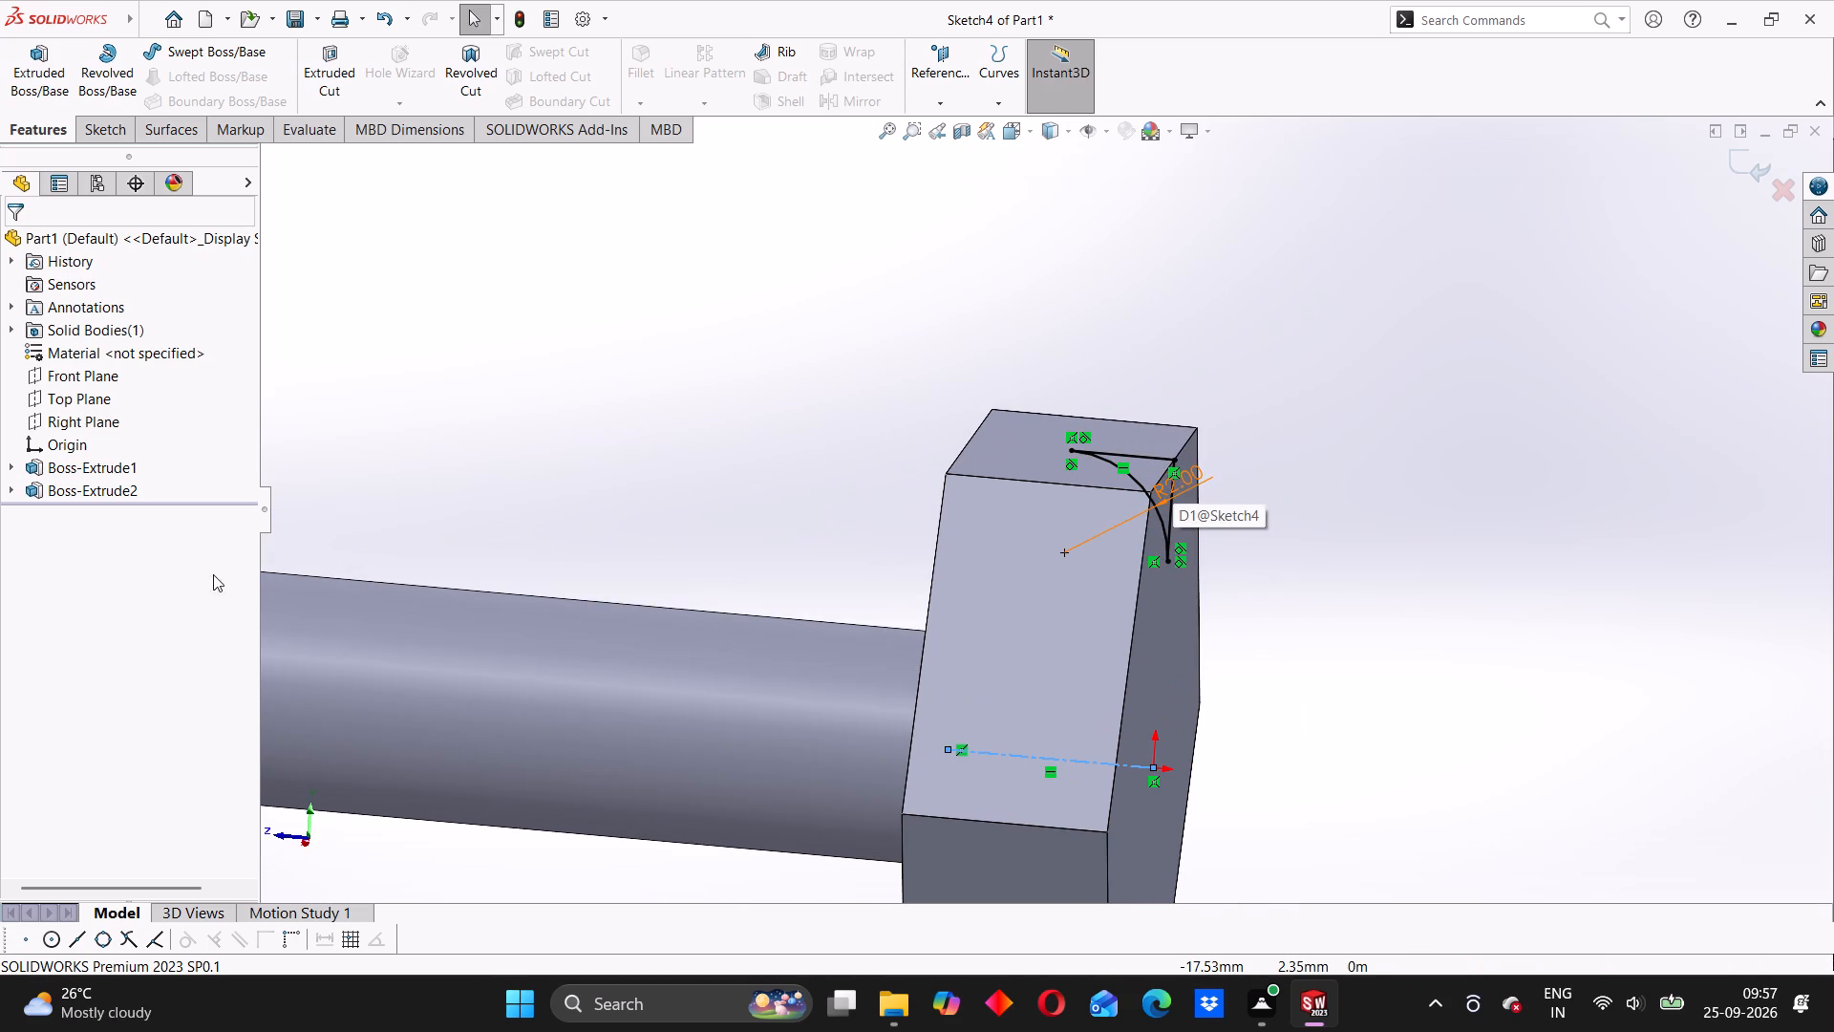
{"action": "scroll", "coordinate": [891, 445], "scroll_direction": "down", "scroll_amount": 3}
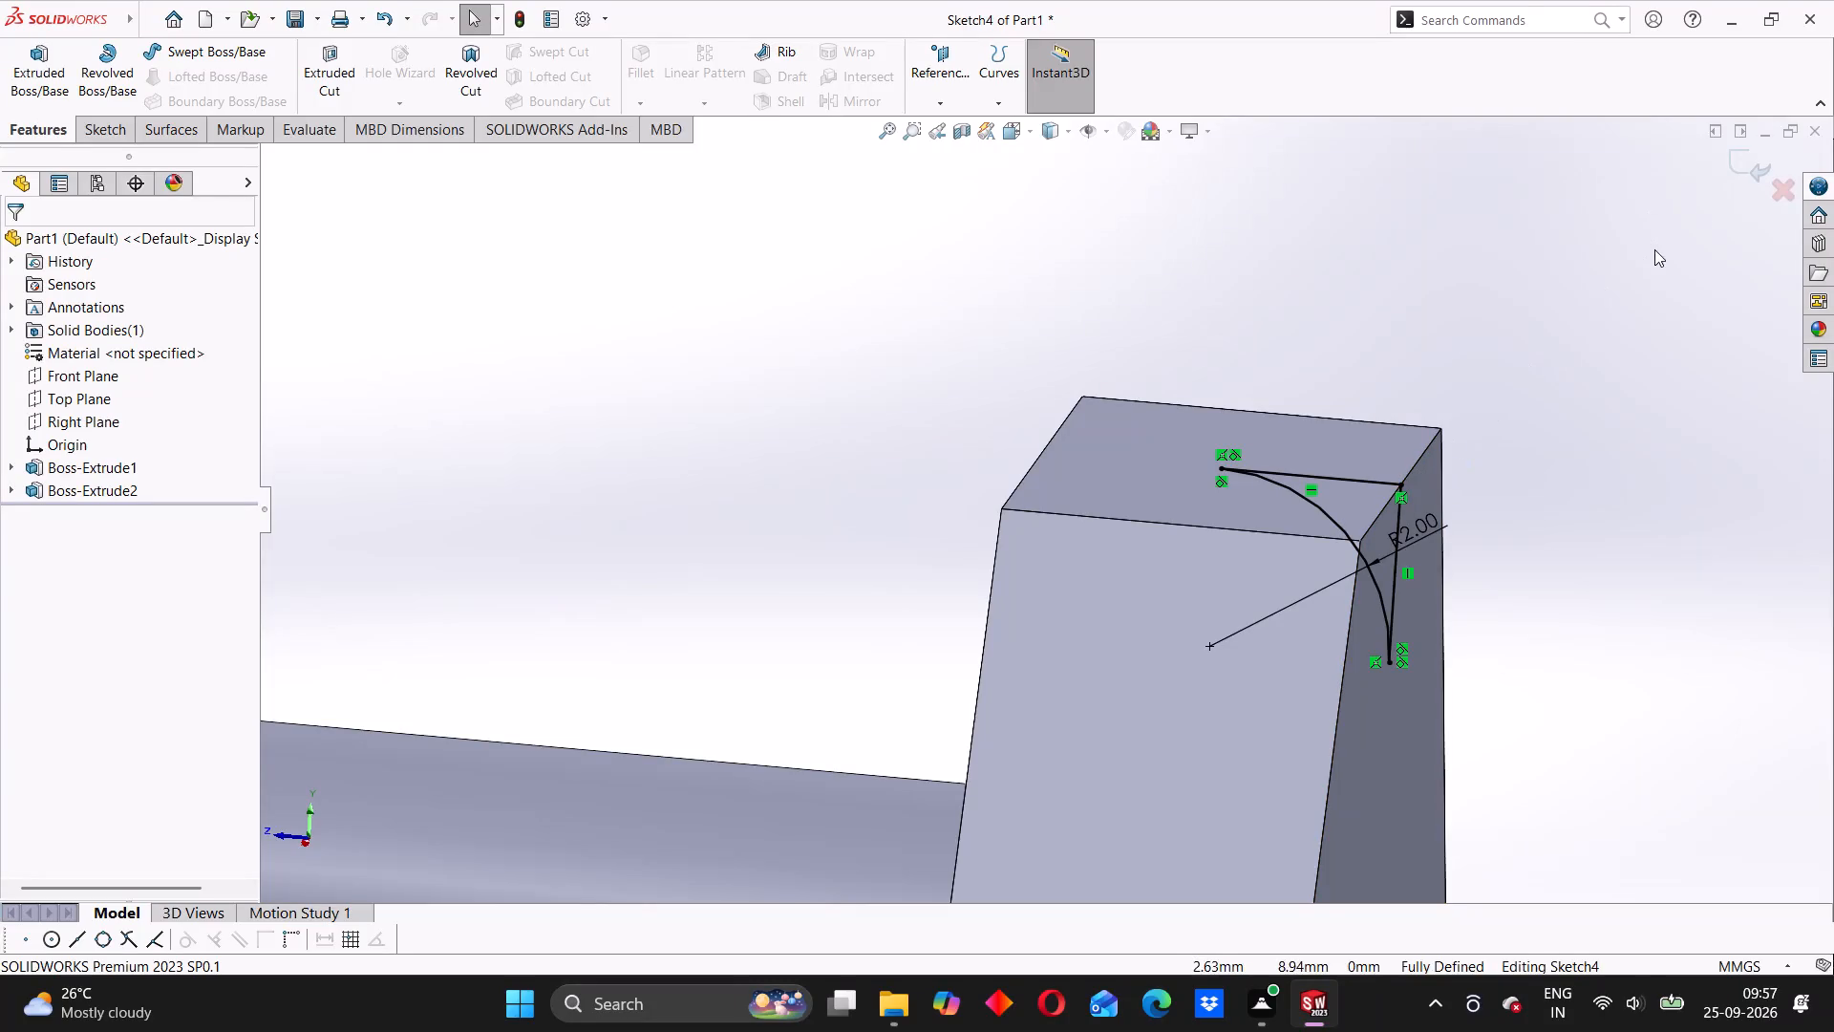
{"action": "left_click", "coordinate": [1349, 480]}
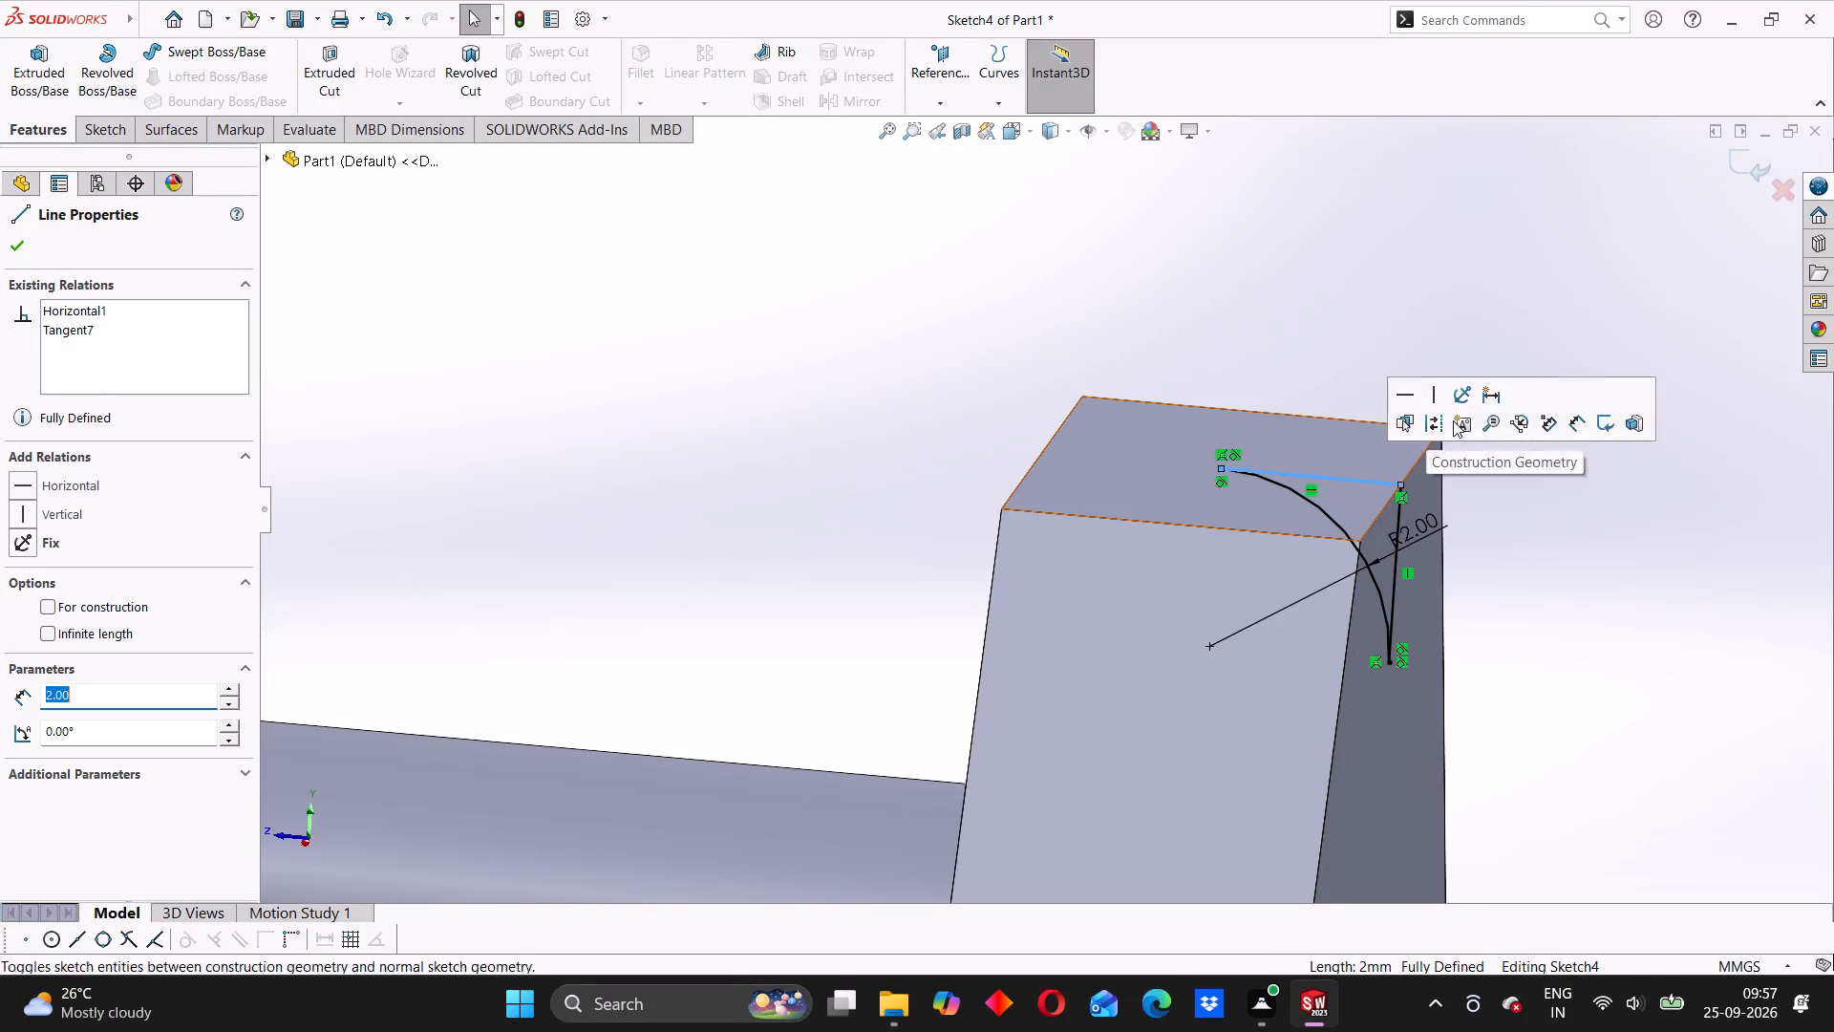
{"action": "key", "text": "Delete"}
{"action": "left_click", "coordinate": [1302, 499]}
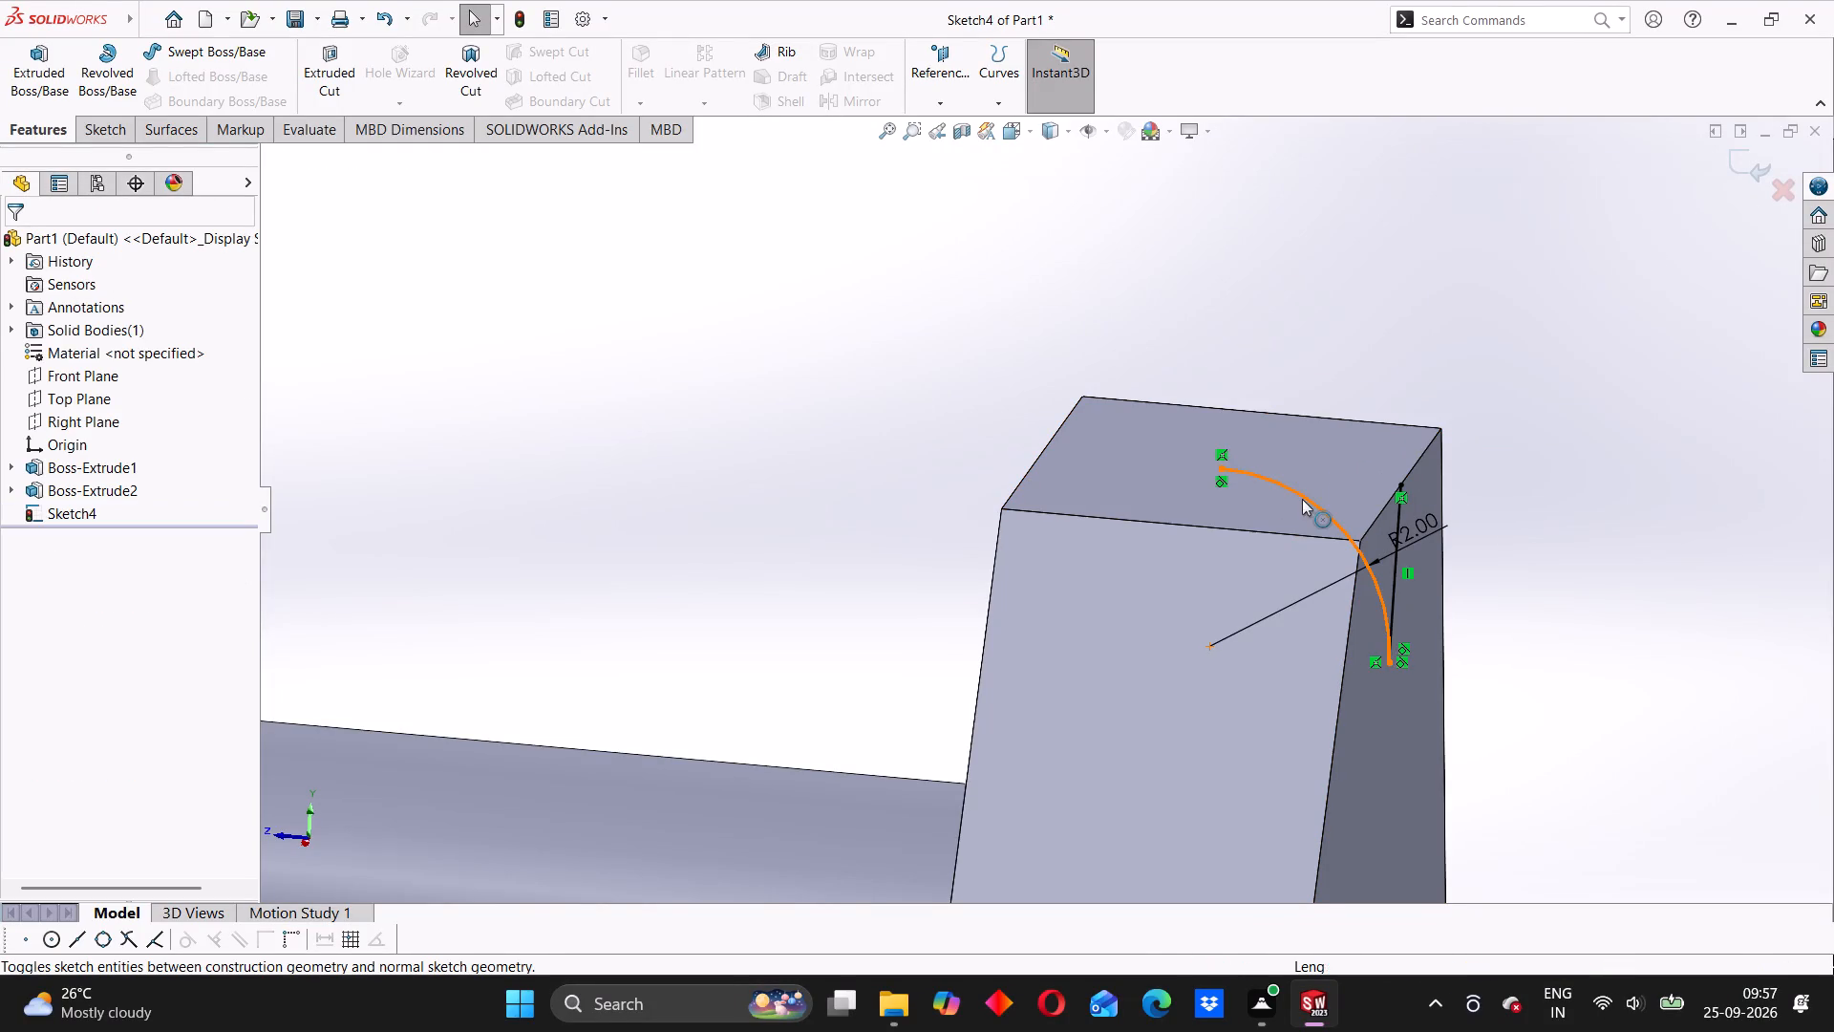
{"action": "key", "text": "Delete"}
{"action": "left_click", "coordinate": [1239, 508]}
{"action": "left_click", "coordinate": [1394, 518]}
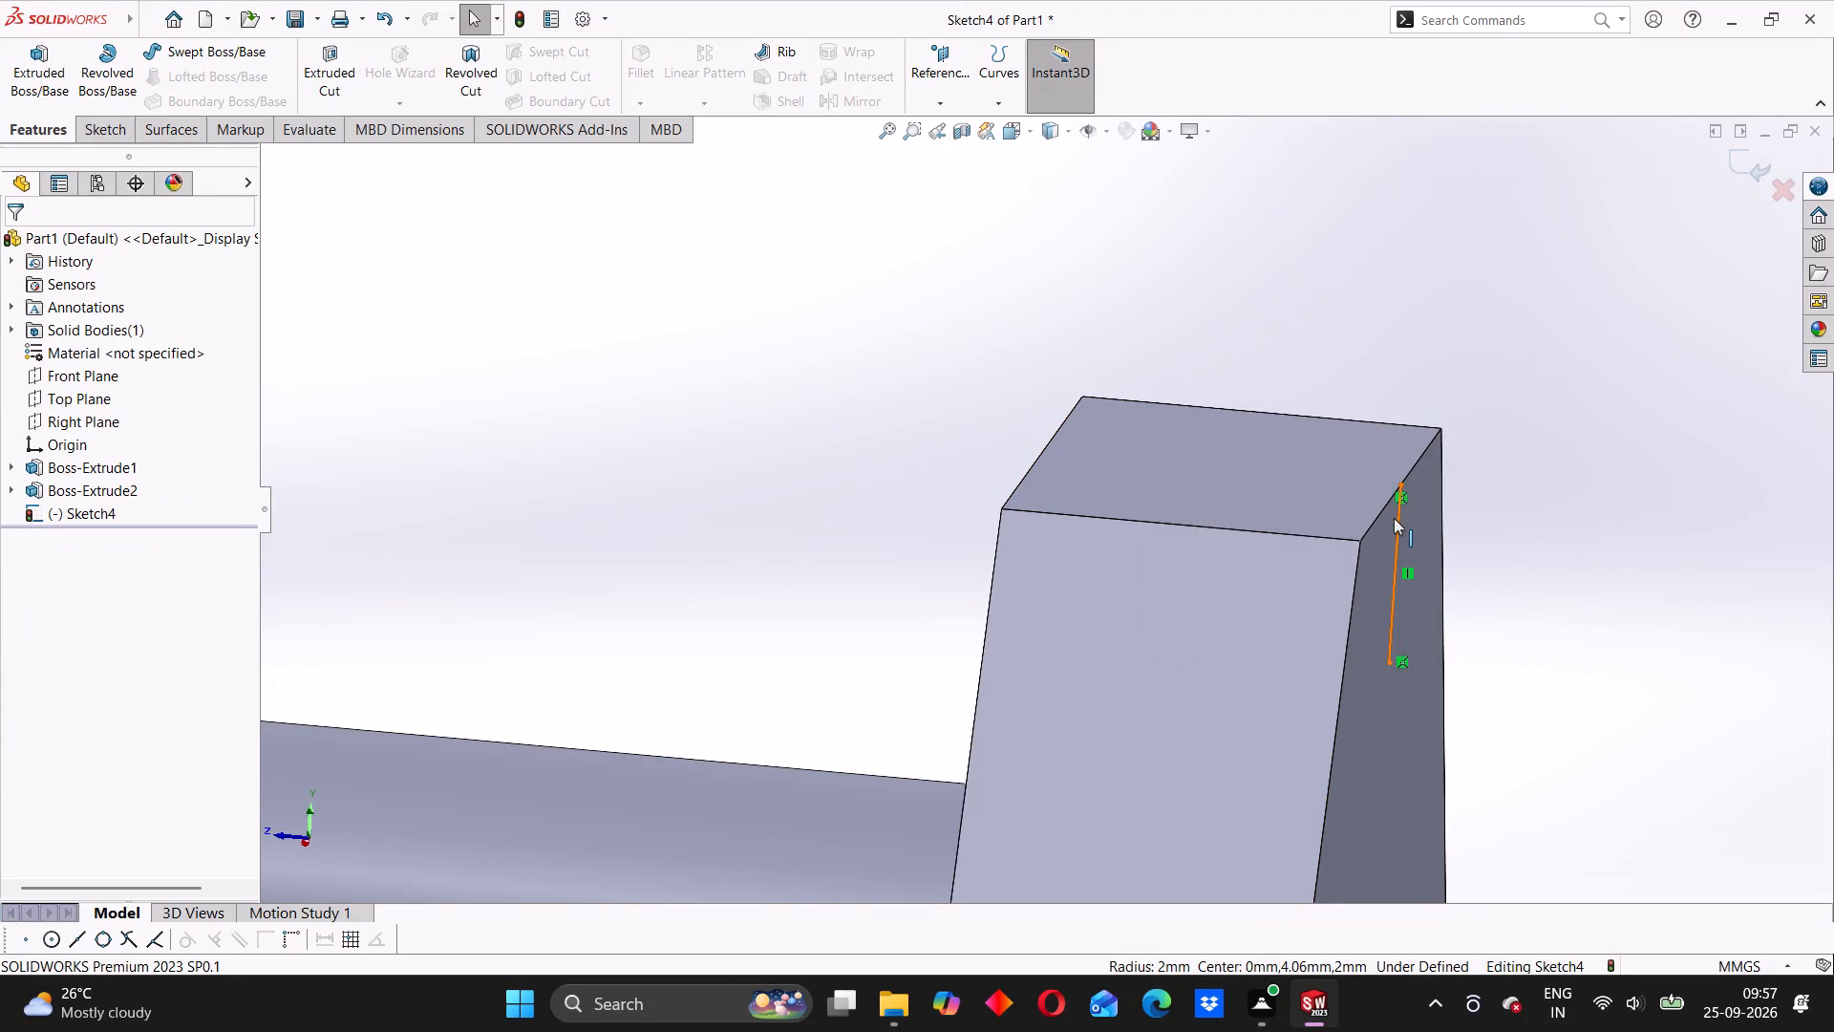
{"action": "key", "text": "Delete"}
{"action": "scroll", "coordinate": [1176, 743], "scroll_direction": "up", "scroll_amount": 7}
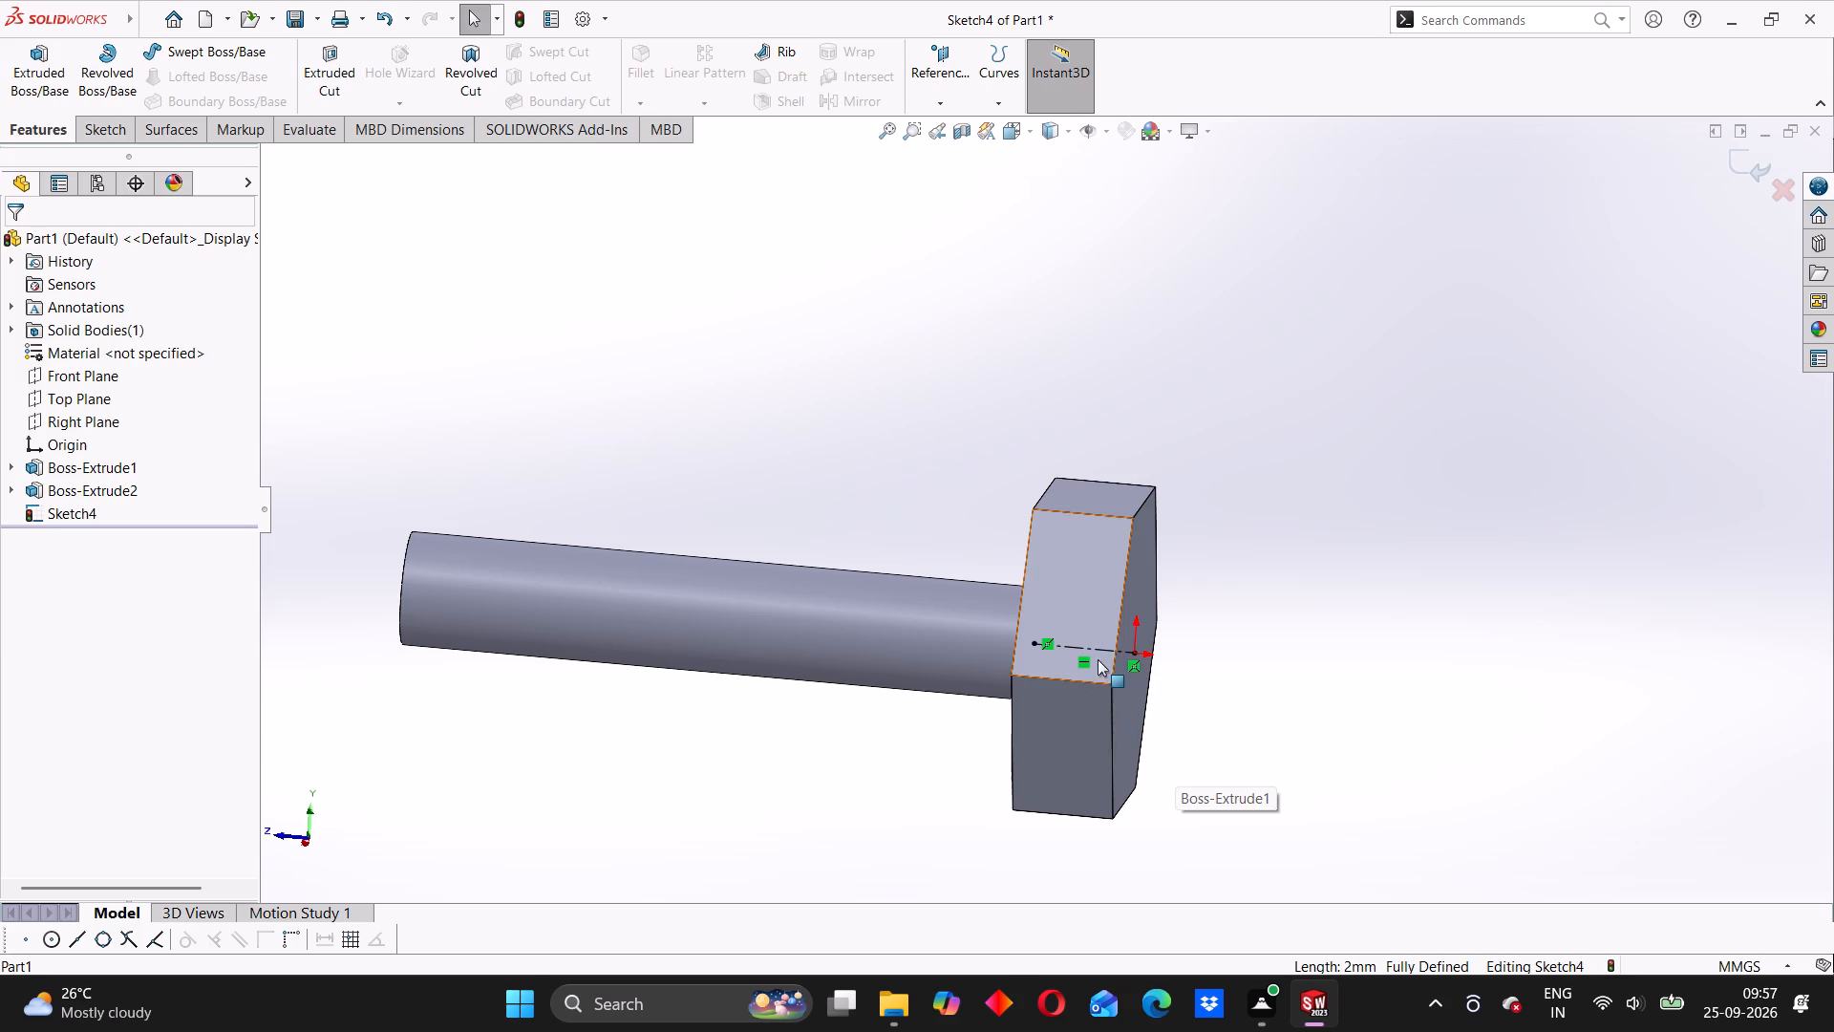
{"action": "left_click", "coordinate": [1102, 650]}
{"action": "key", "text": "Delete"}
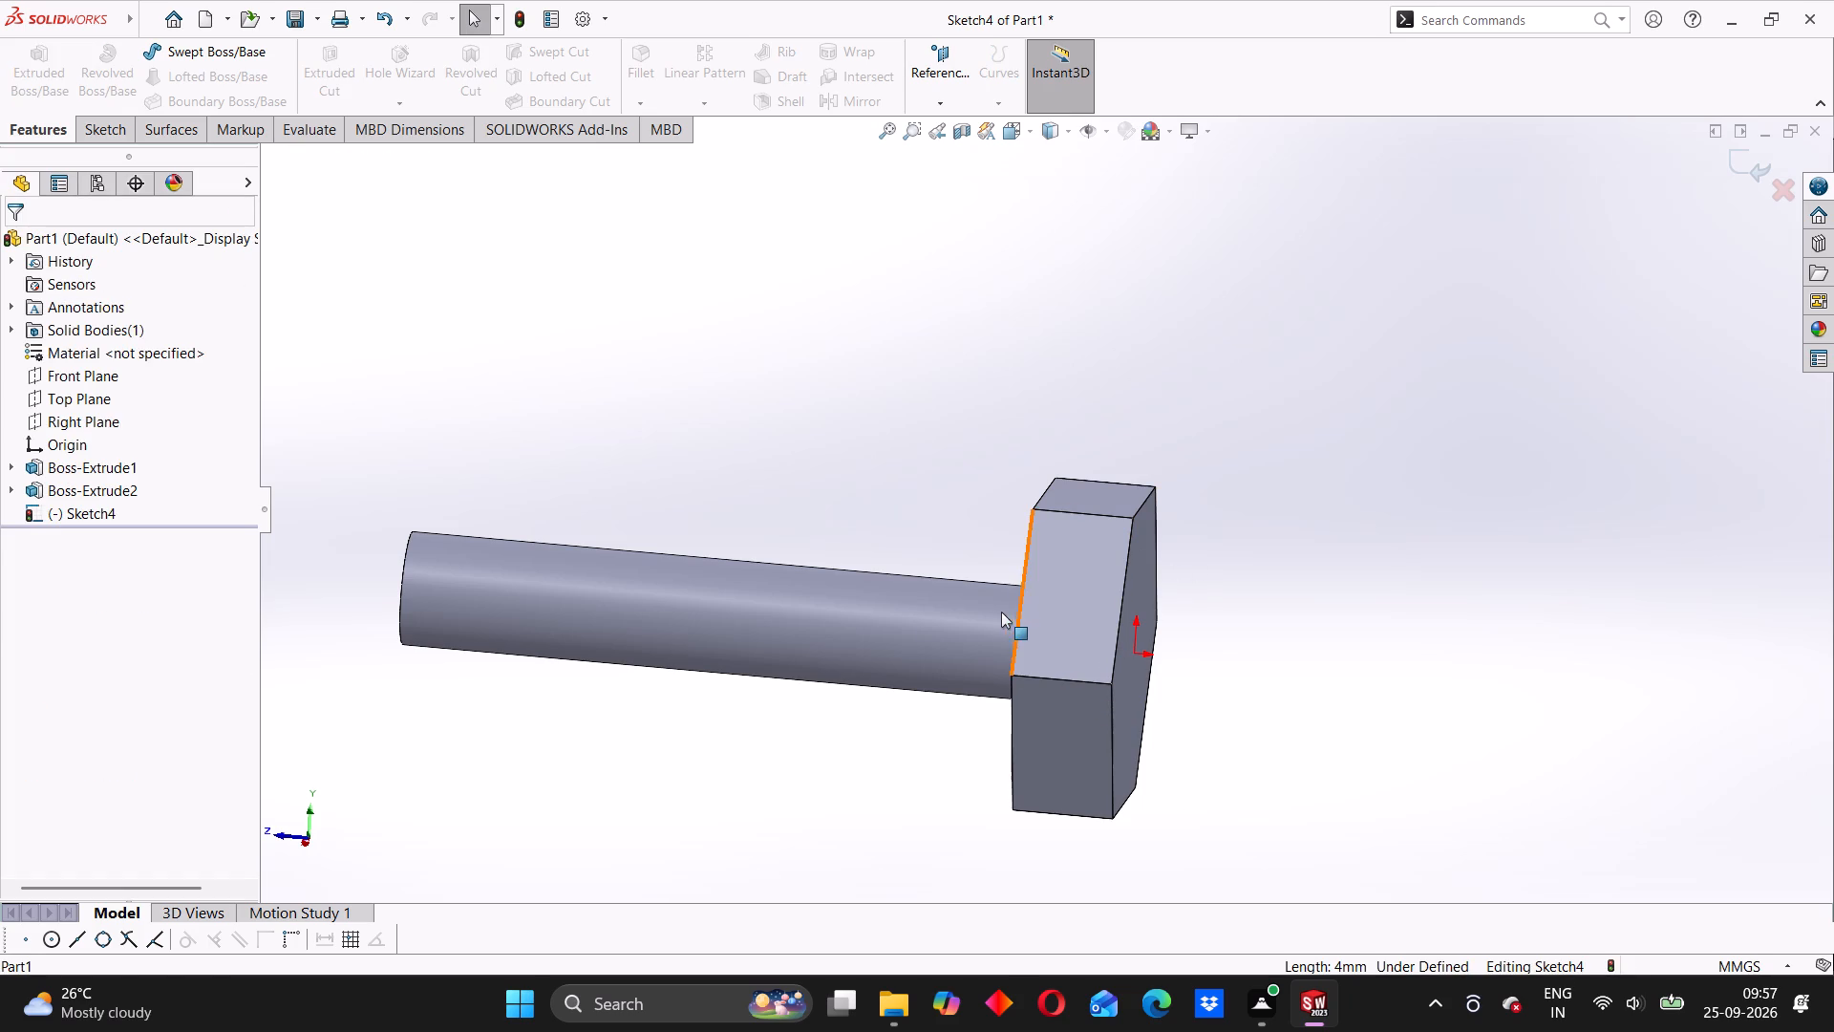
{"action": "left_click", "coordinate": [1742, 178]}
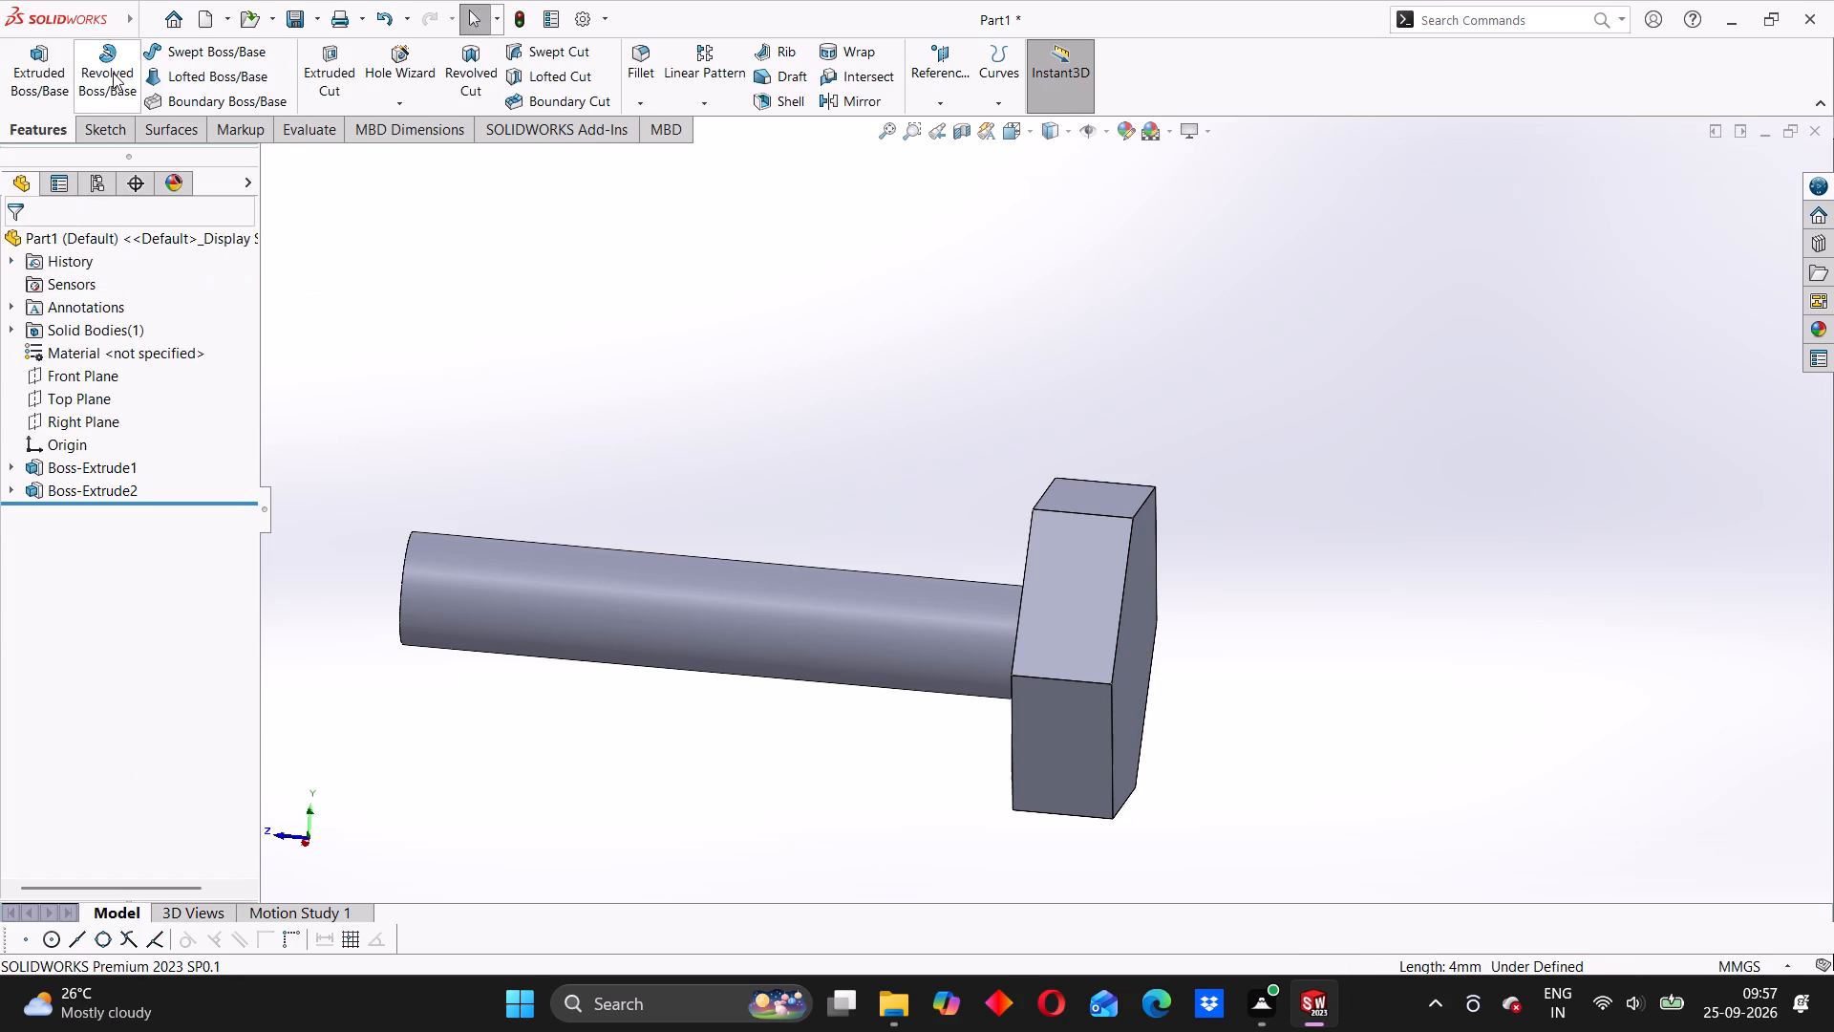
Start a new sketch on the Top Plane of the bolt.
{"action": "scroll", "coordinate": [824, 491], "scroll_direction": "up", "scroll_amount": 3}
{"action": "middle_click_drag", "start_coordinate": [851, 612], "coordinate": [833, 538]}
{"action": "middle_click_drag", "start_coordinate": [669, 429], "coordinate": [641, 559]}
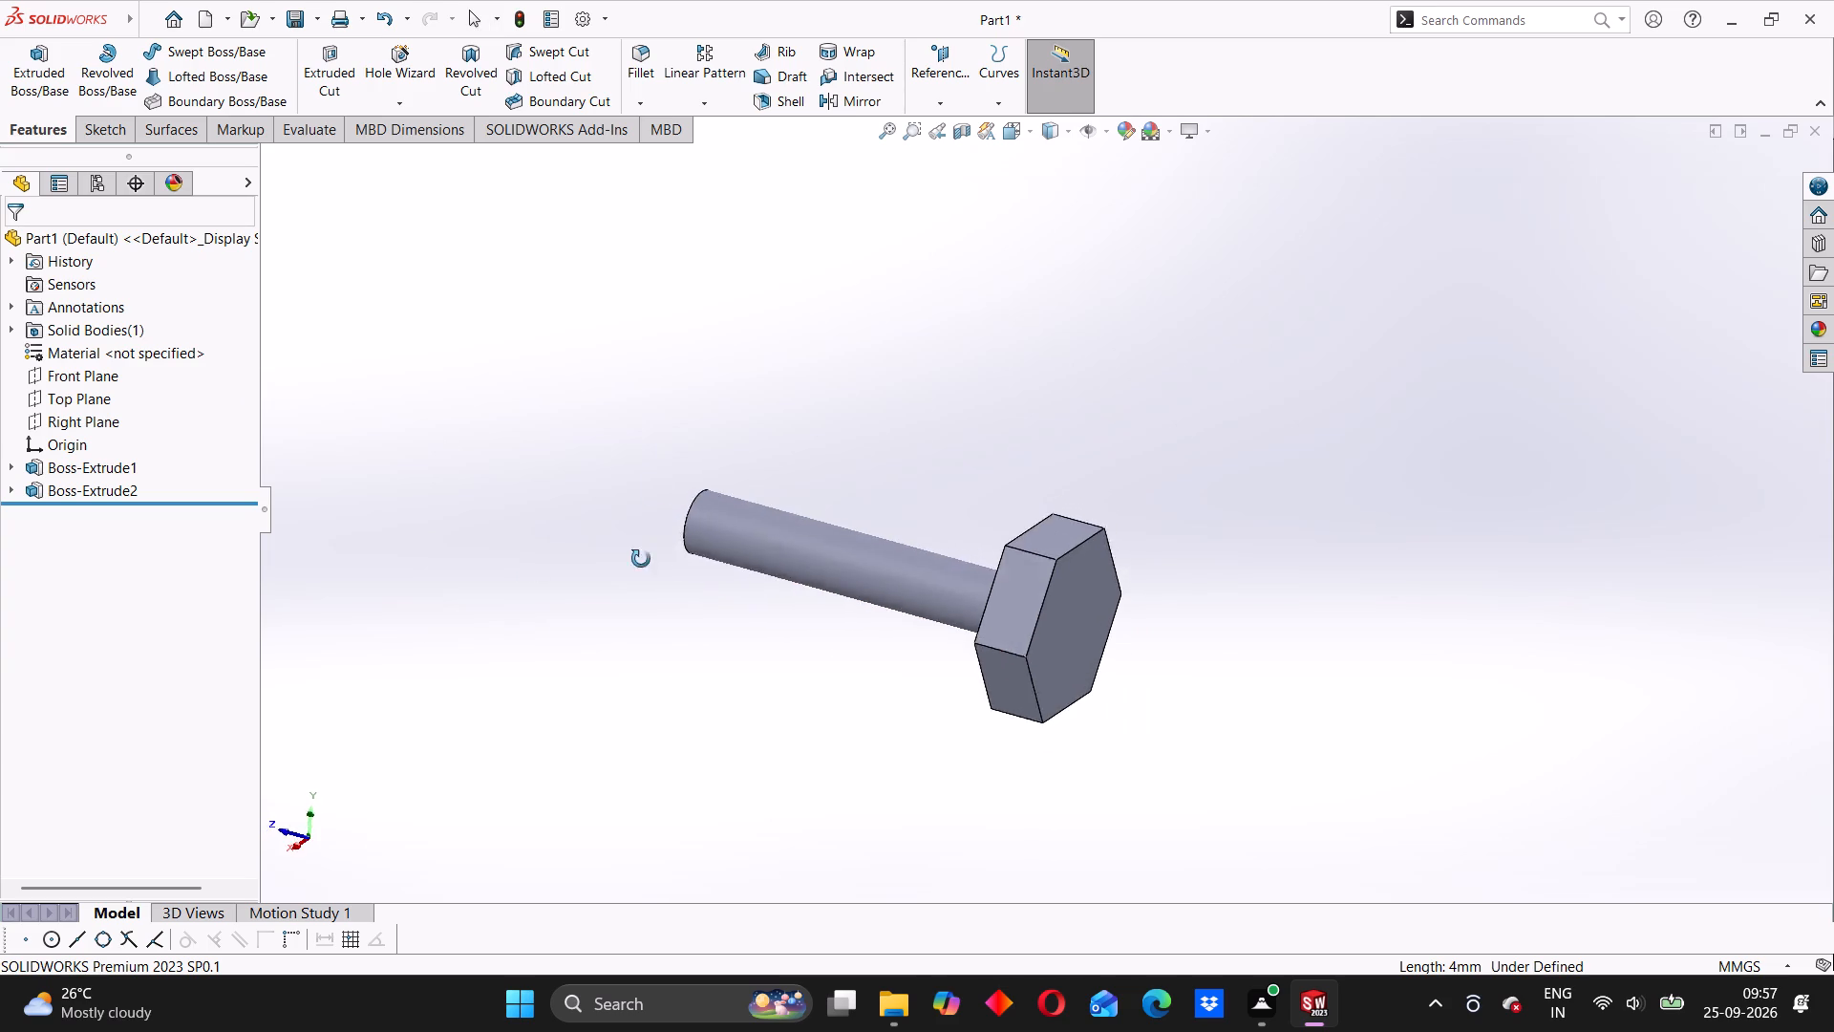
{"action": "middle_click_drag", "start_coordinate": [641, 559], "coordinate": [558, 603]}
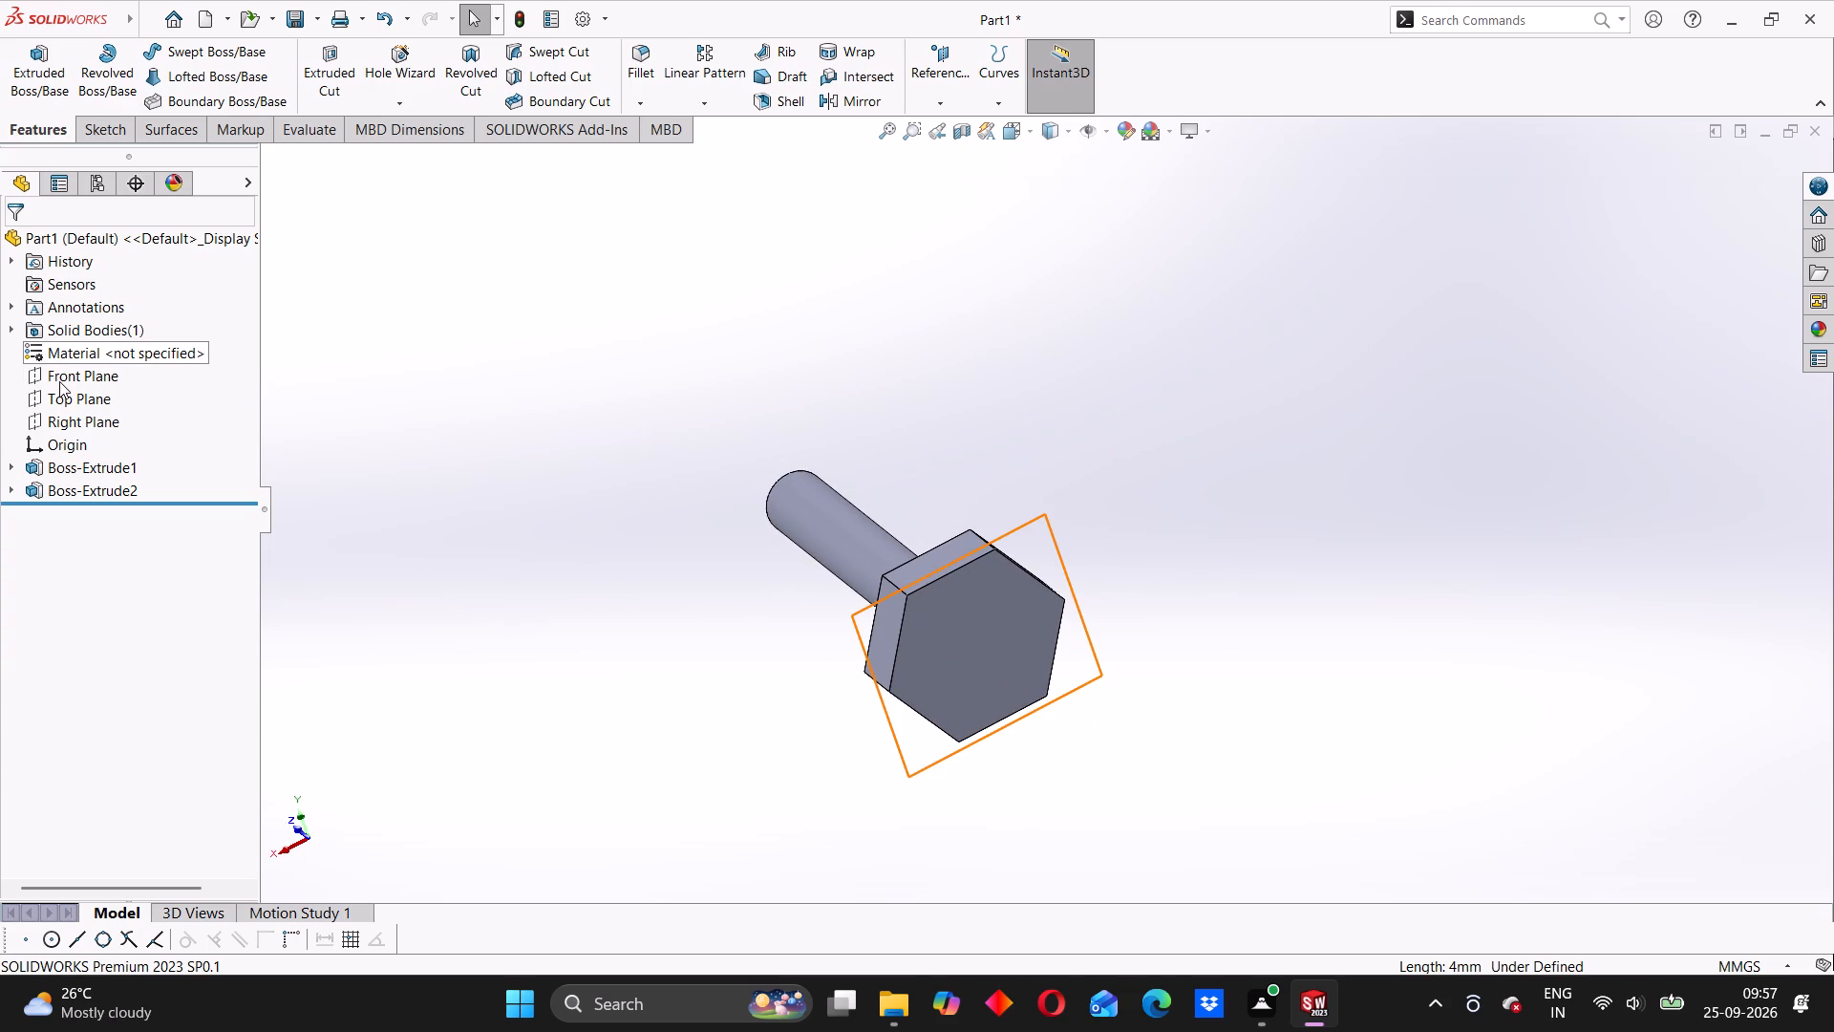
{"action": "left_click", "coordinate": [59, 381]}
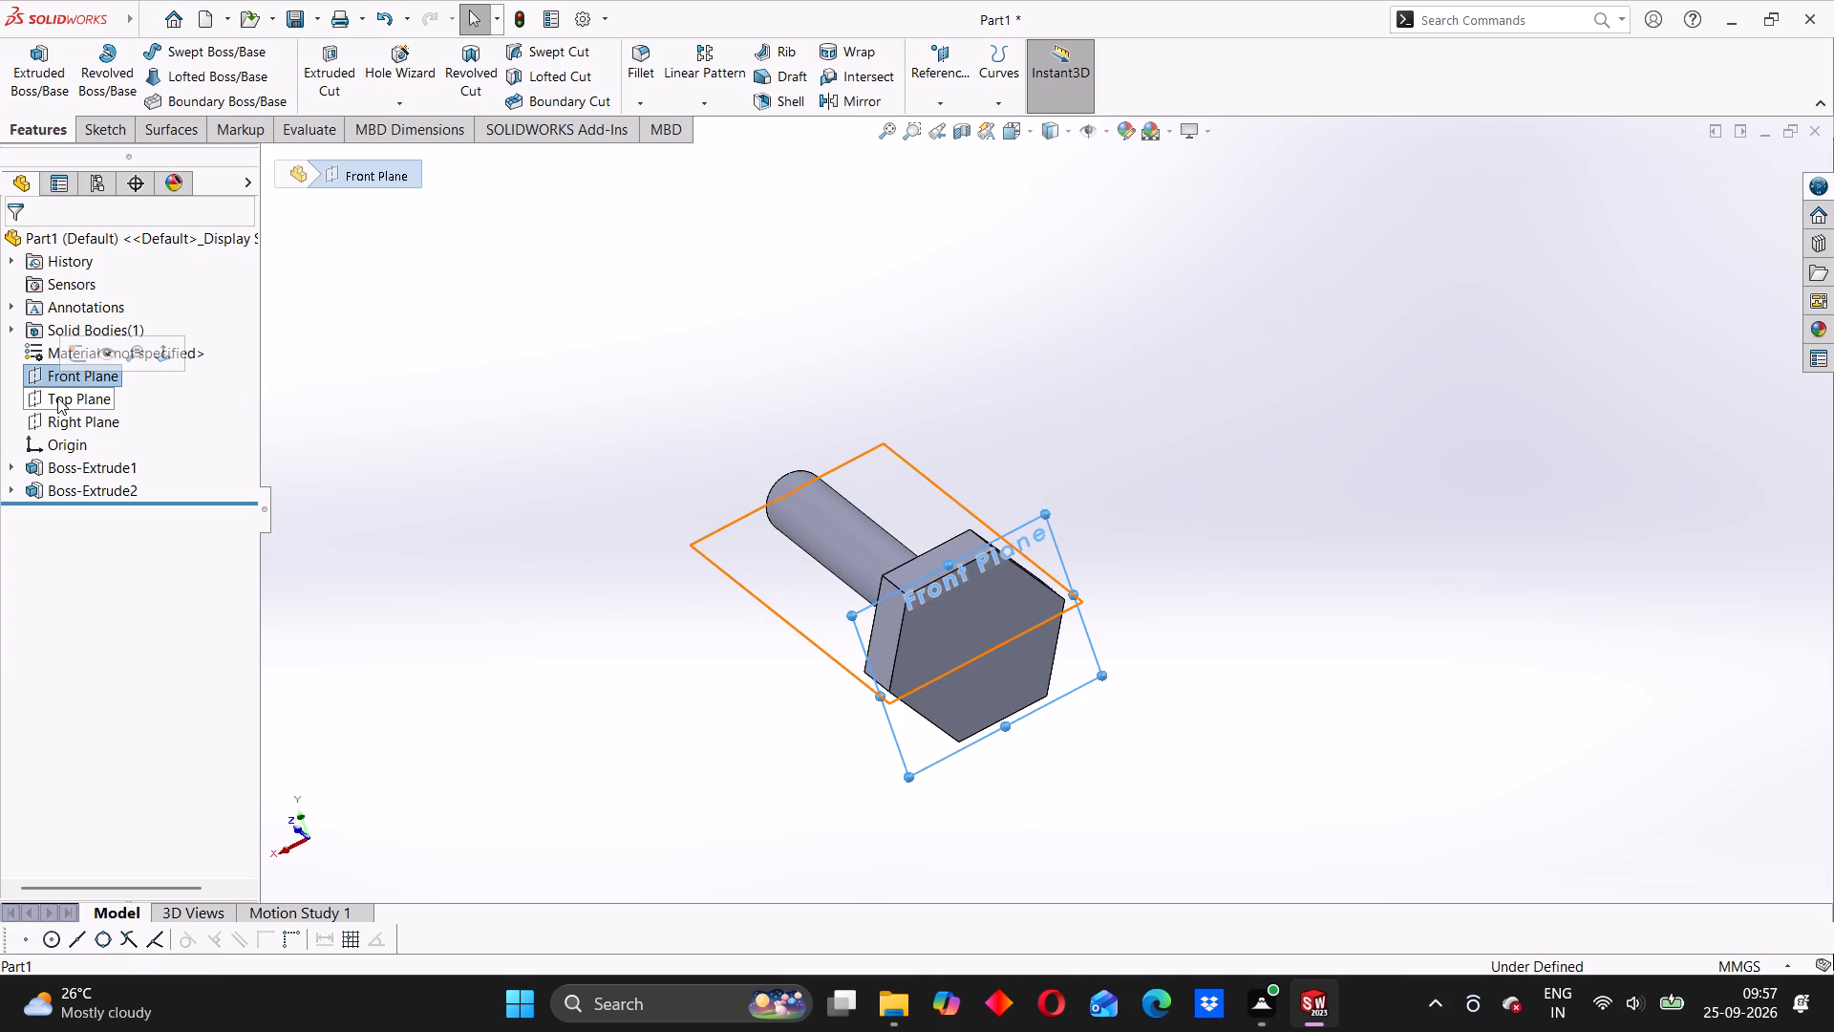
{"action": "left_click", "coordinate": [57, 398]}
{"action": "middle_click_drag", "start_coordinate": [690, 625], "coordinate": [730, 616]}
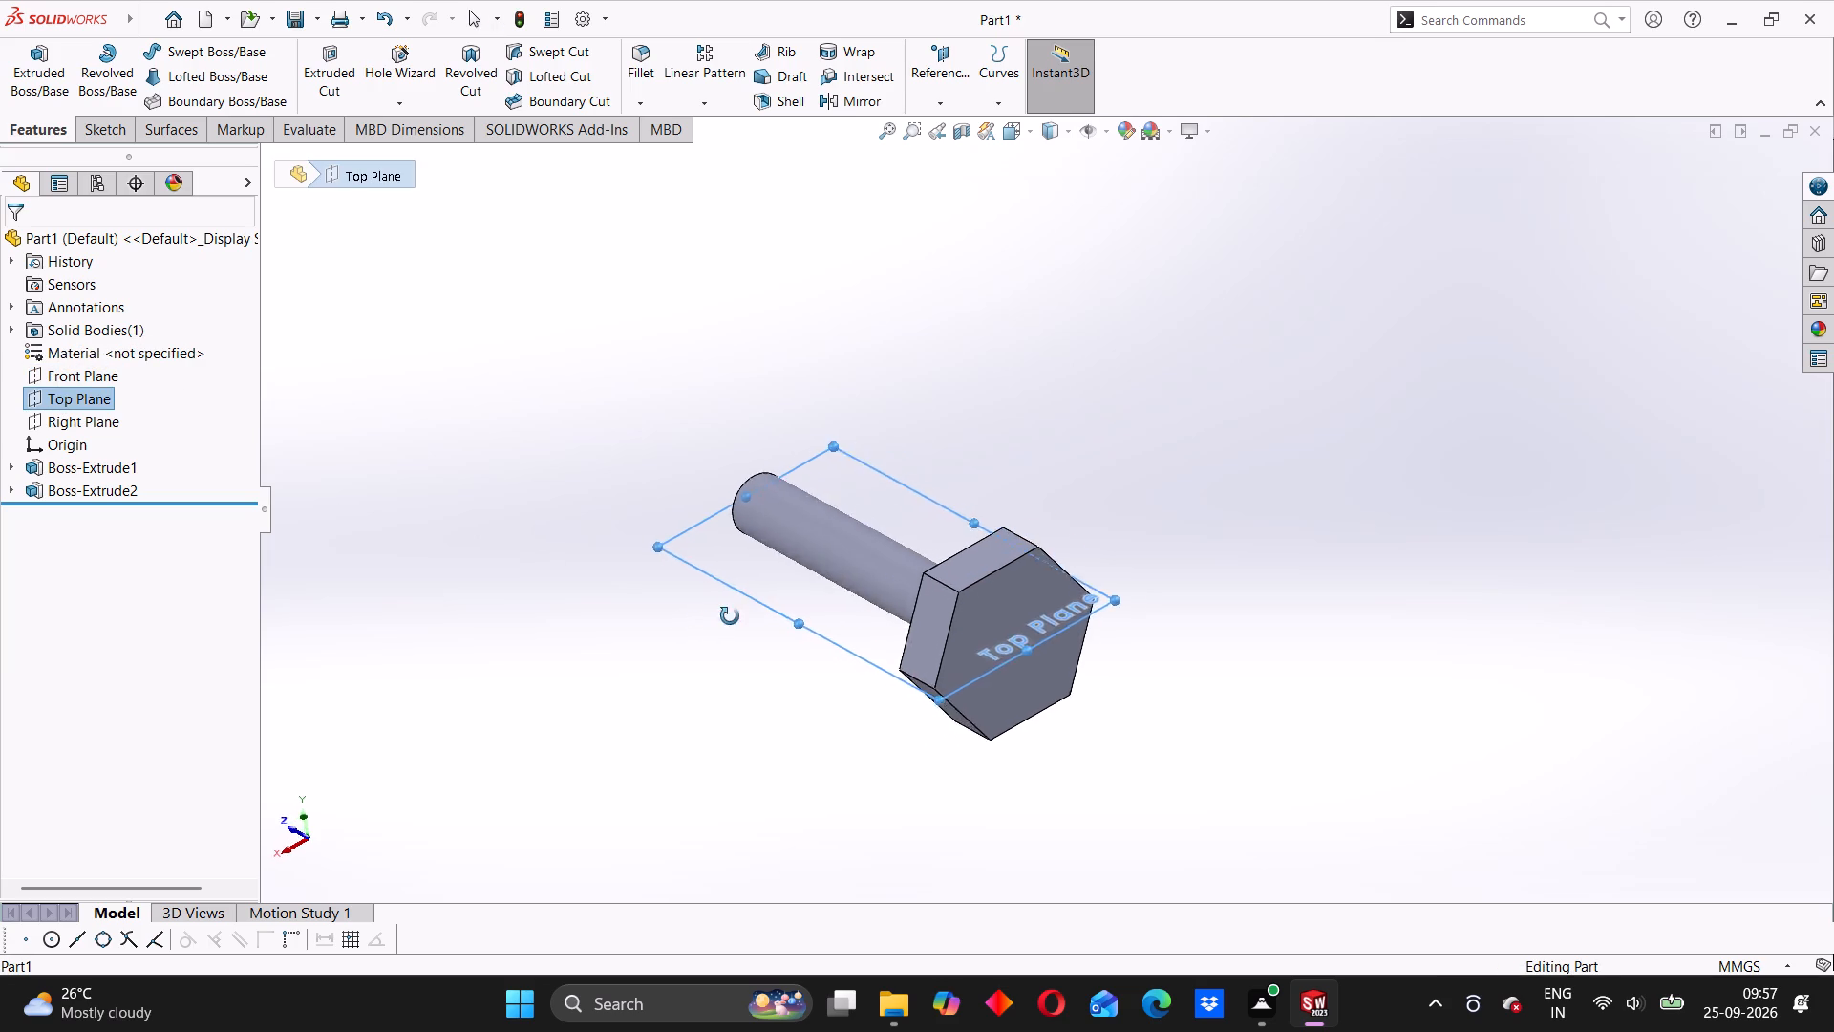
{"action": "middle_click_drag", "start_coordinate": [730, 616], "coordinate": [793, 502]}
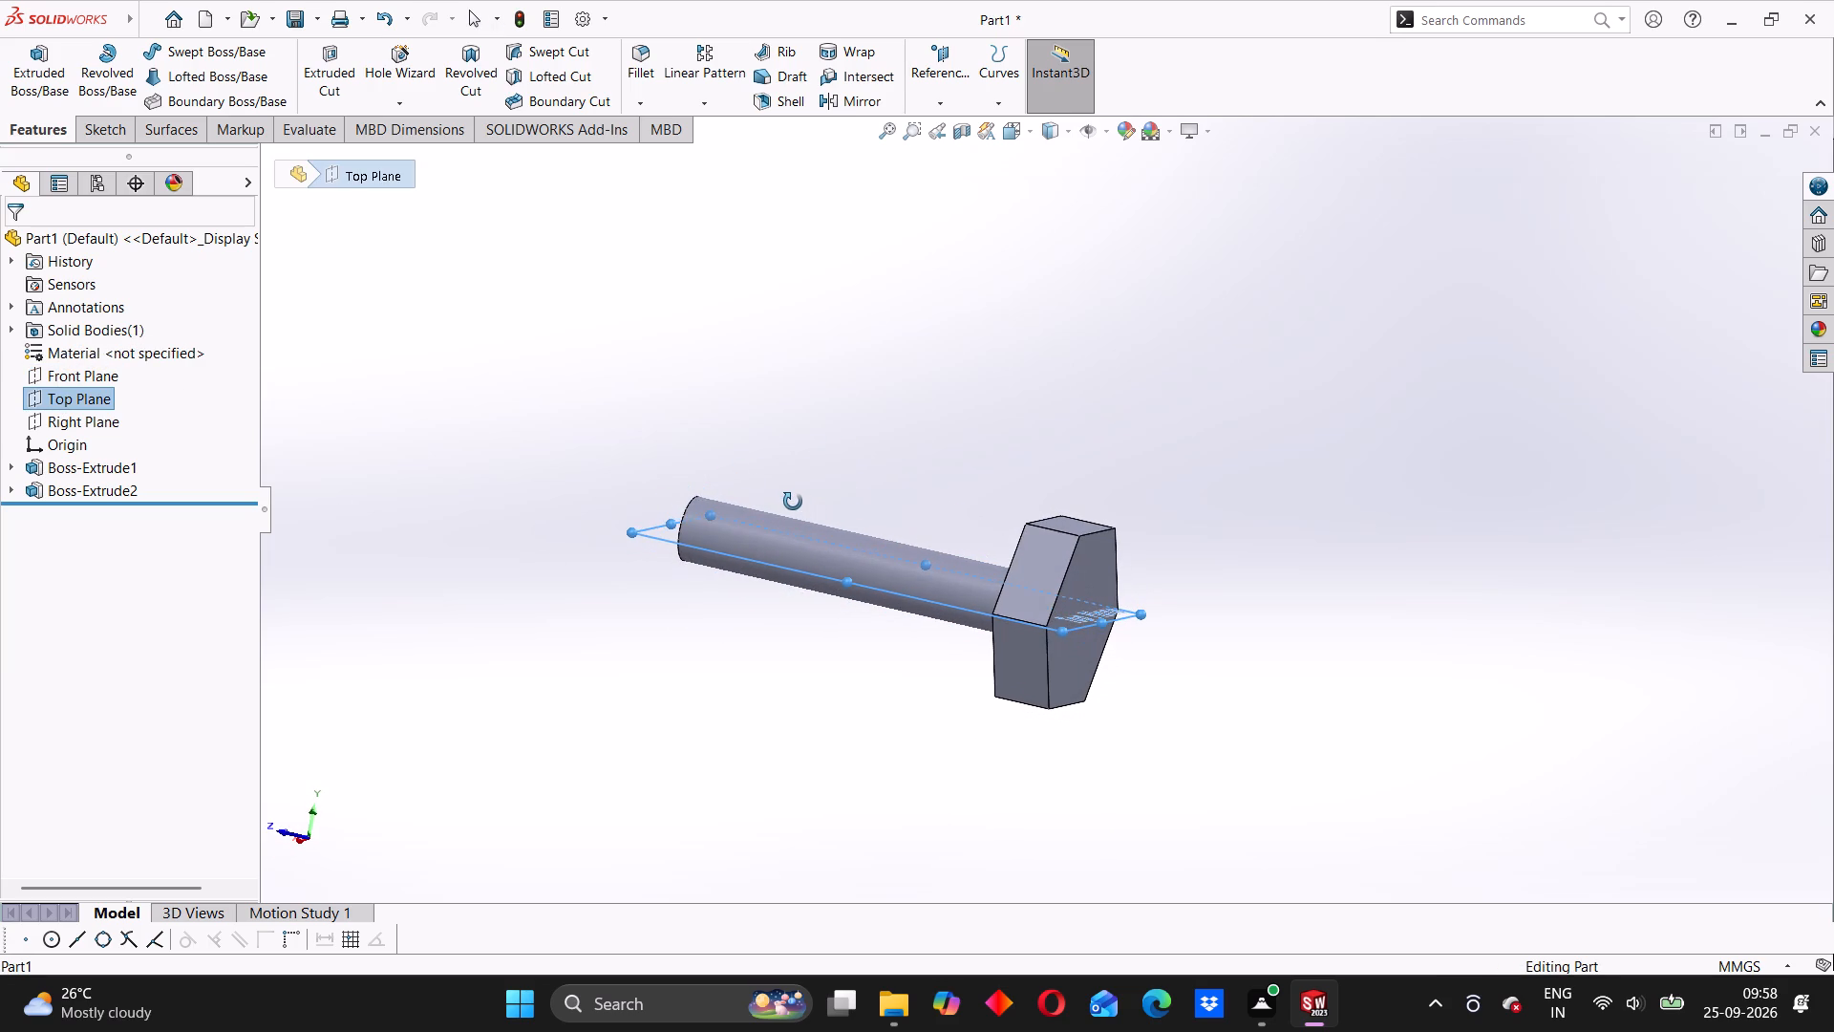
{"action": "middle_click_drag", "start_coordinate": [793, 502], "coordinate": [807, 500]}
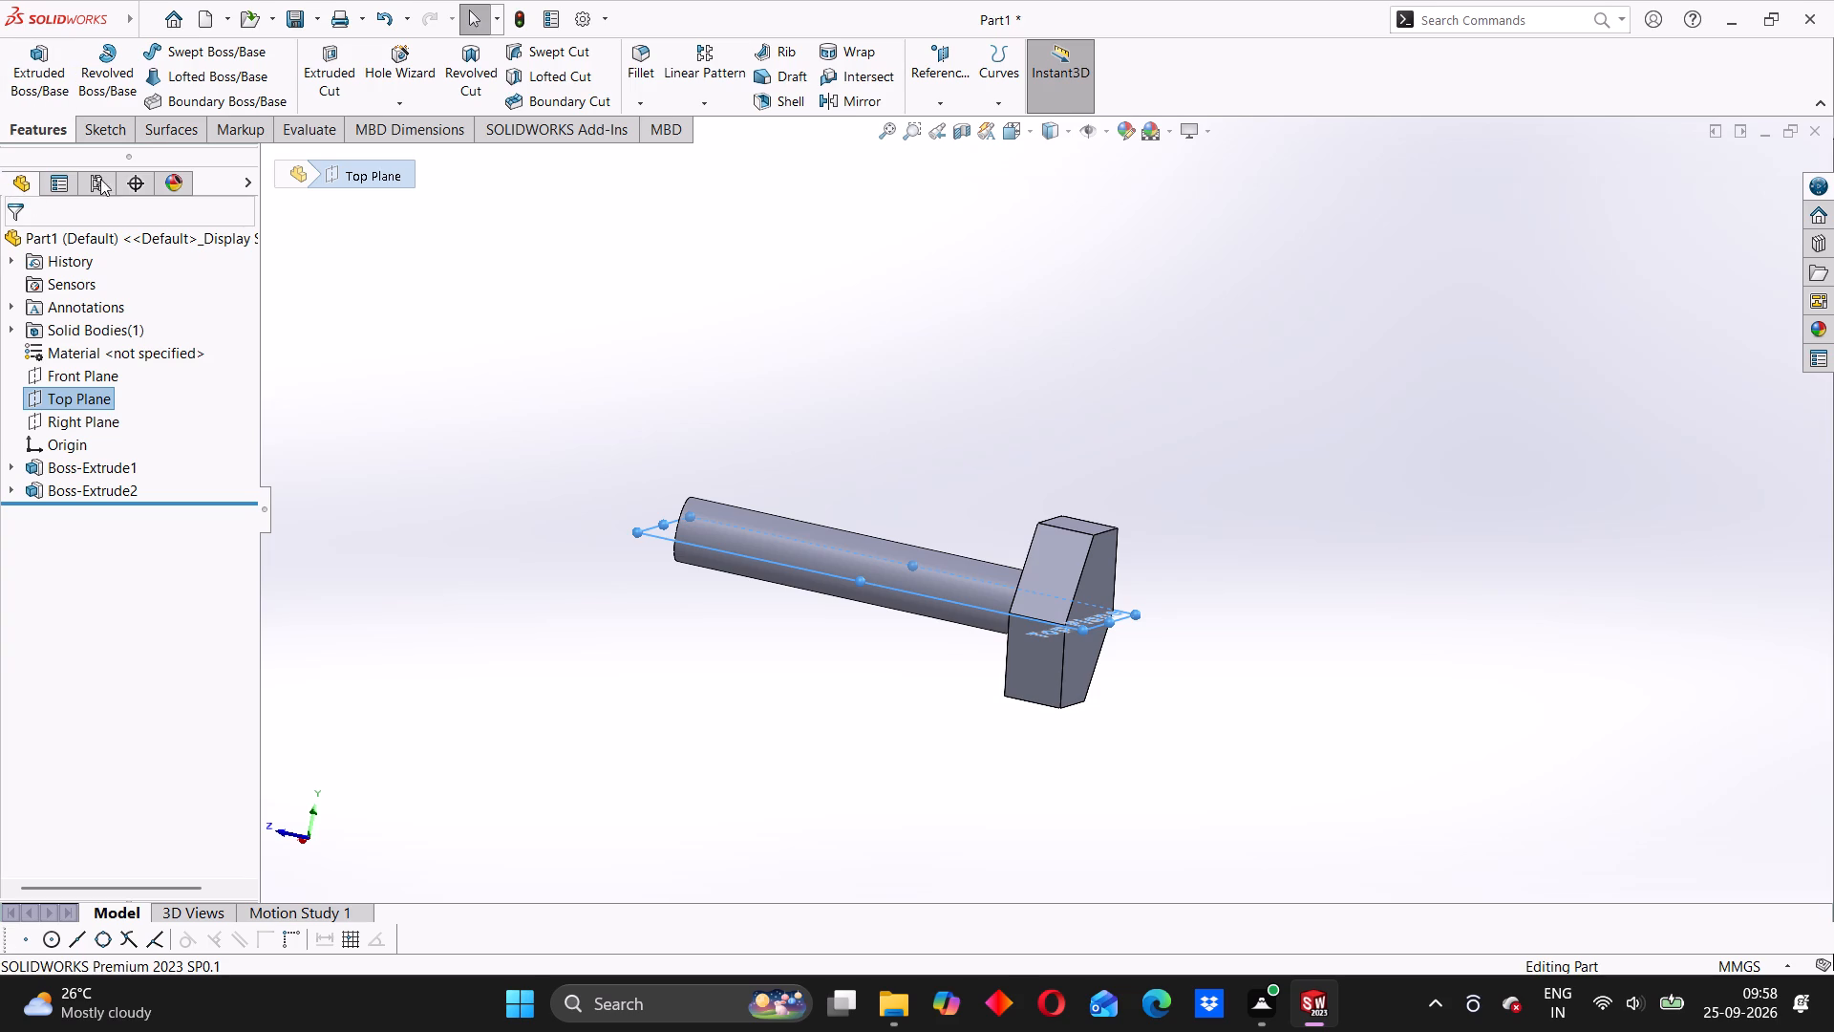
{"action": "right_click", "coordinate": [72, 398]}
{"action": "left_click", "coordinate": [90, 371]}
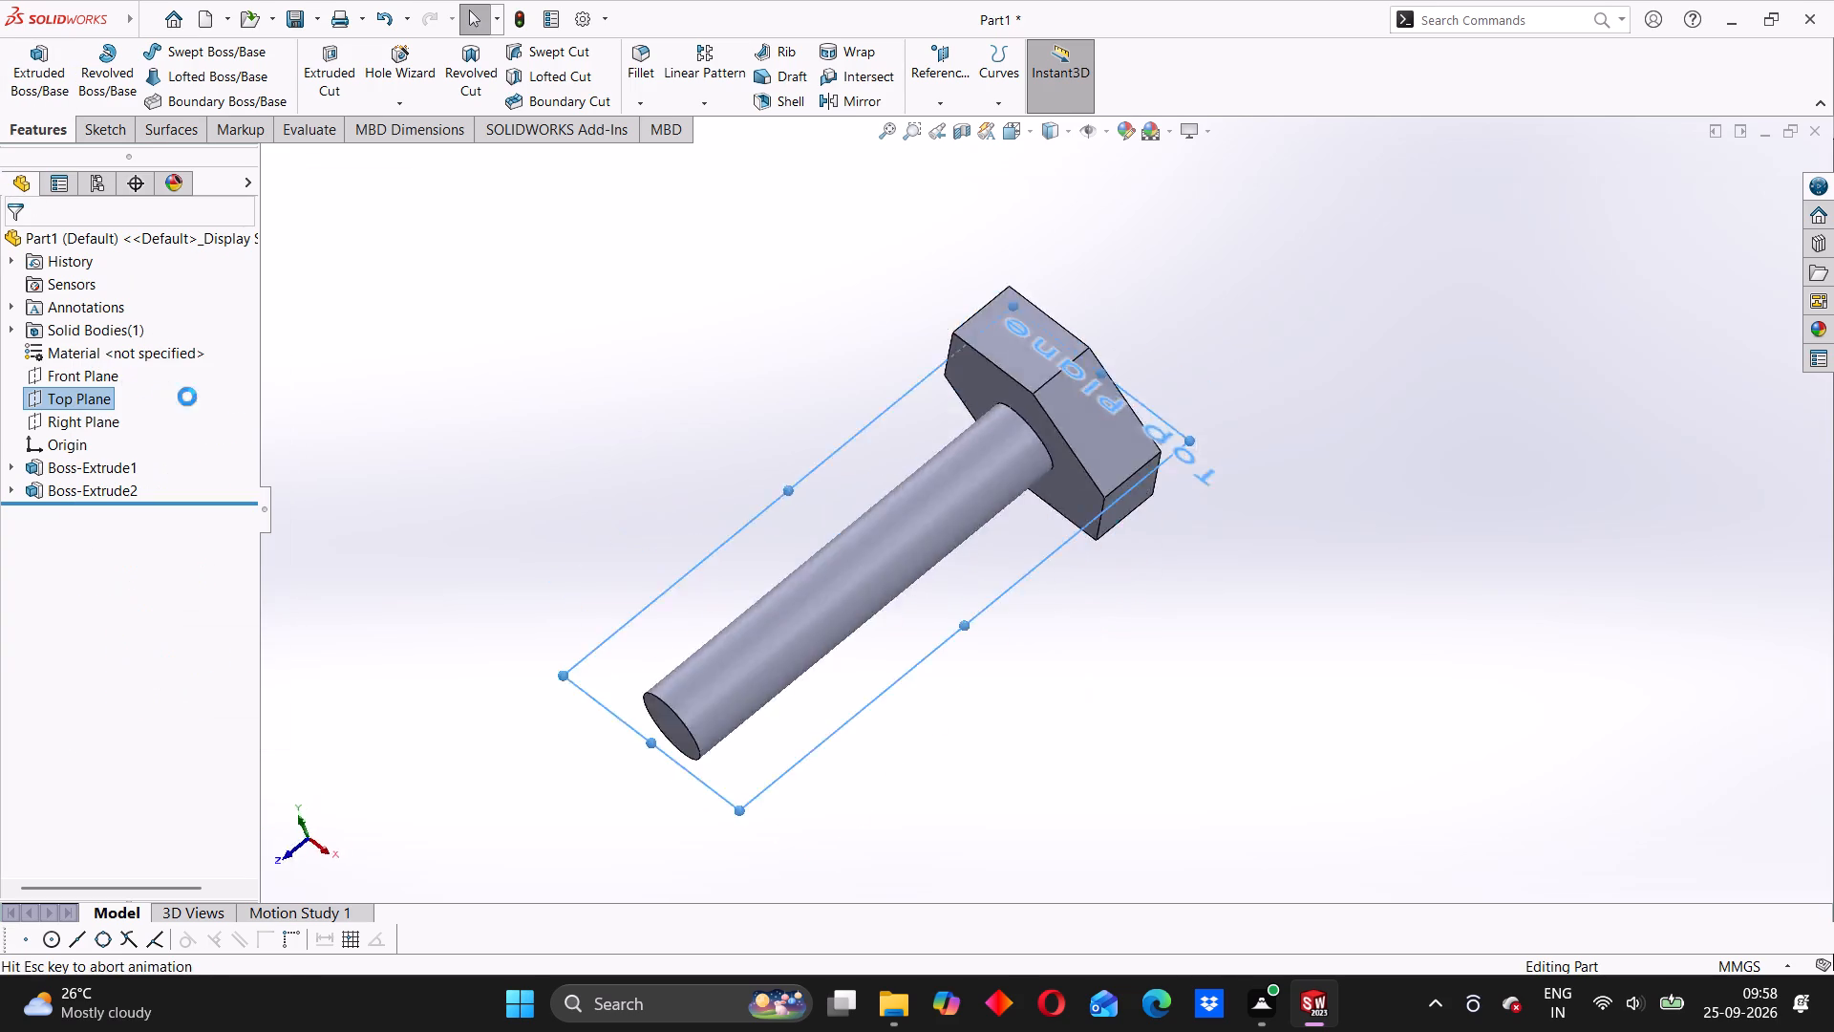
Draw a 4 mm vertical centreline from the origin through the bolt head to its underside at the shank.
{"action": "scroll", "coordinate": [1023, 311], "scroll_direction": "up", "scroll_amount": 2}
{"action": "scroll", "coordinate": [1023, 310], "scroll_direction": "down", "scroll_amount": 3}
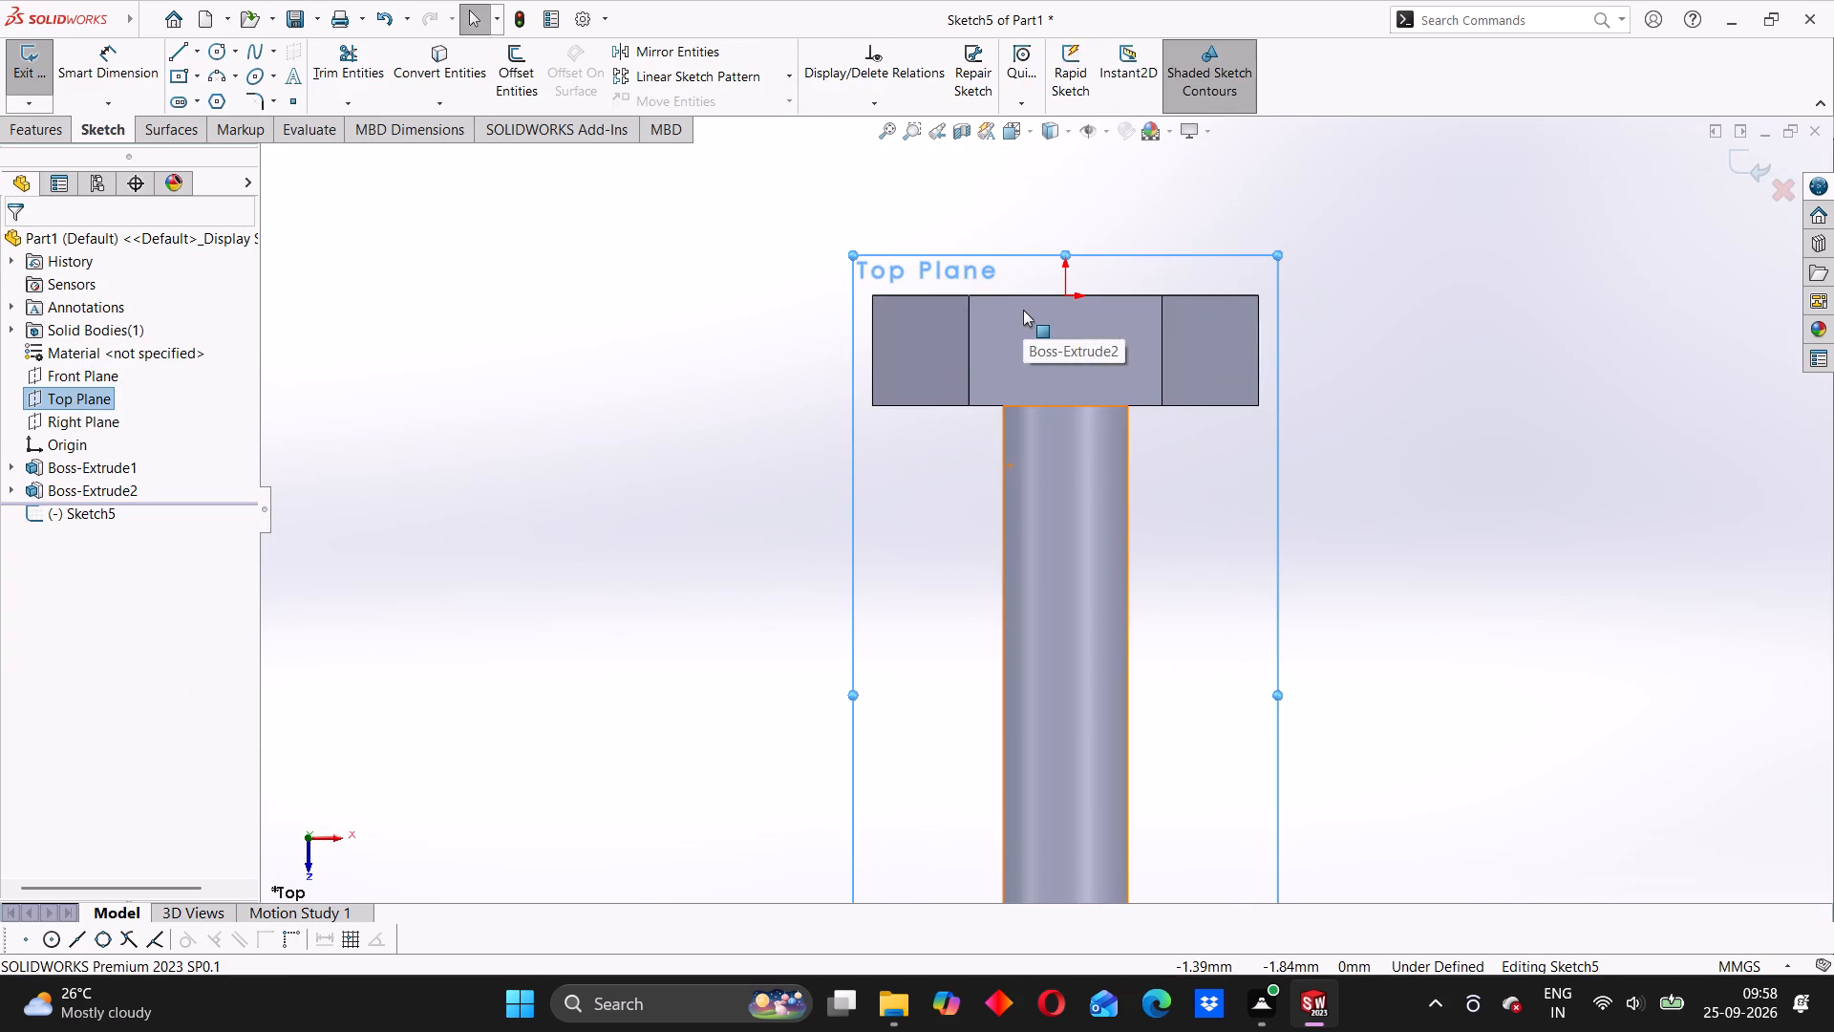
{"action": "left_click", "coordinate": [199, 45]}
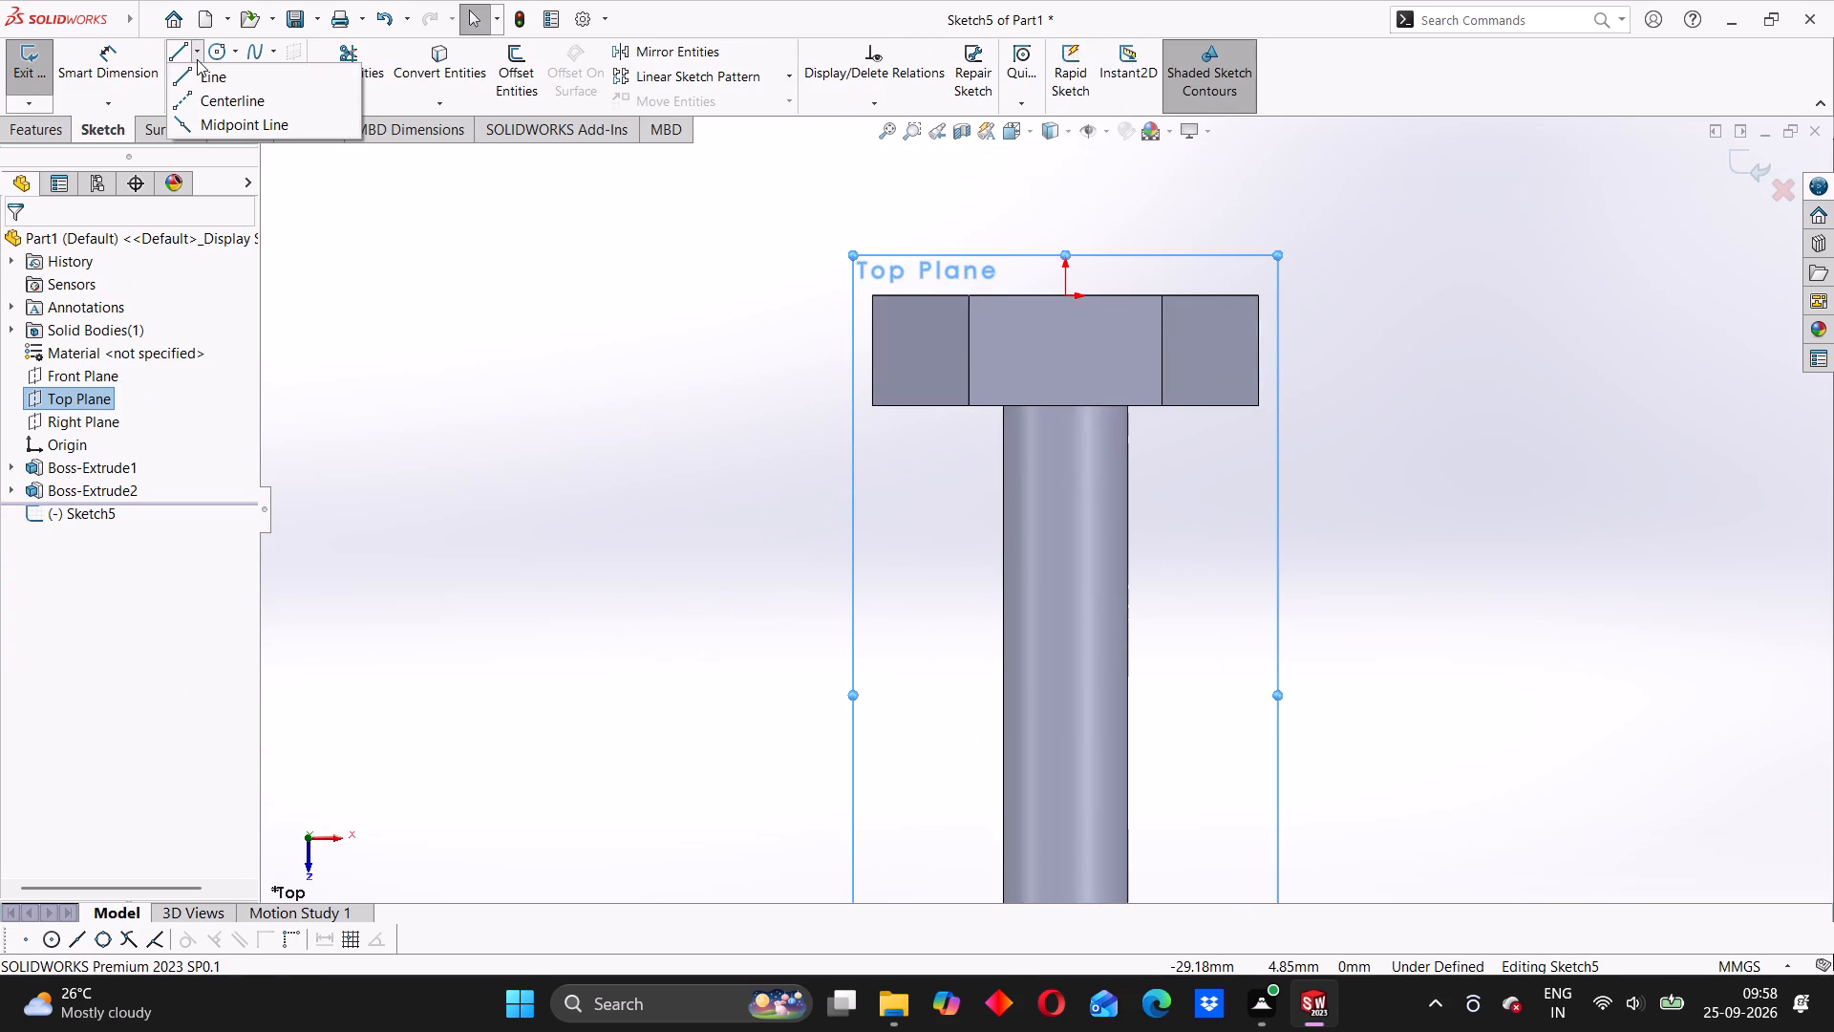
{"action": "left_click_drag", "start_coordinate": [200, 97], "coordinate": [210, 108]}
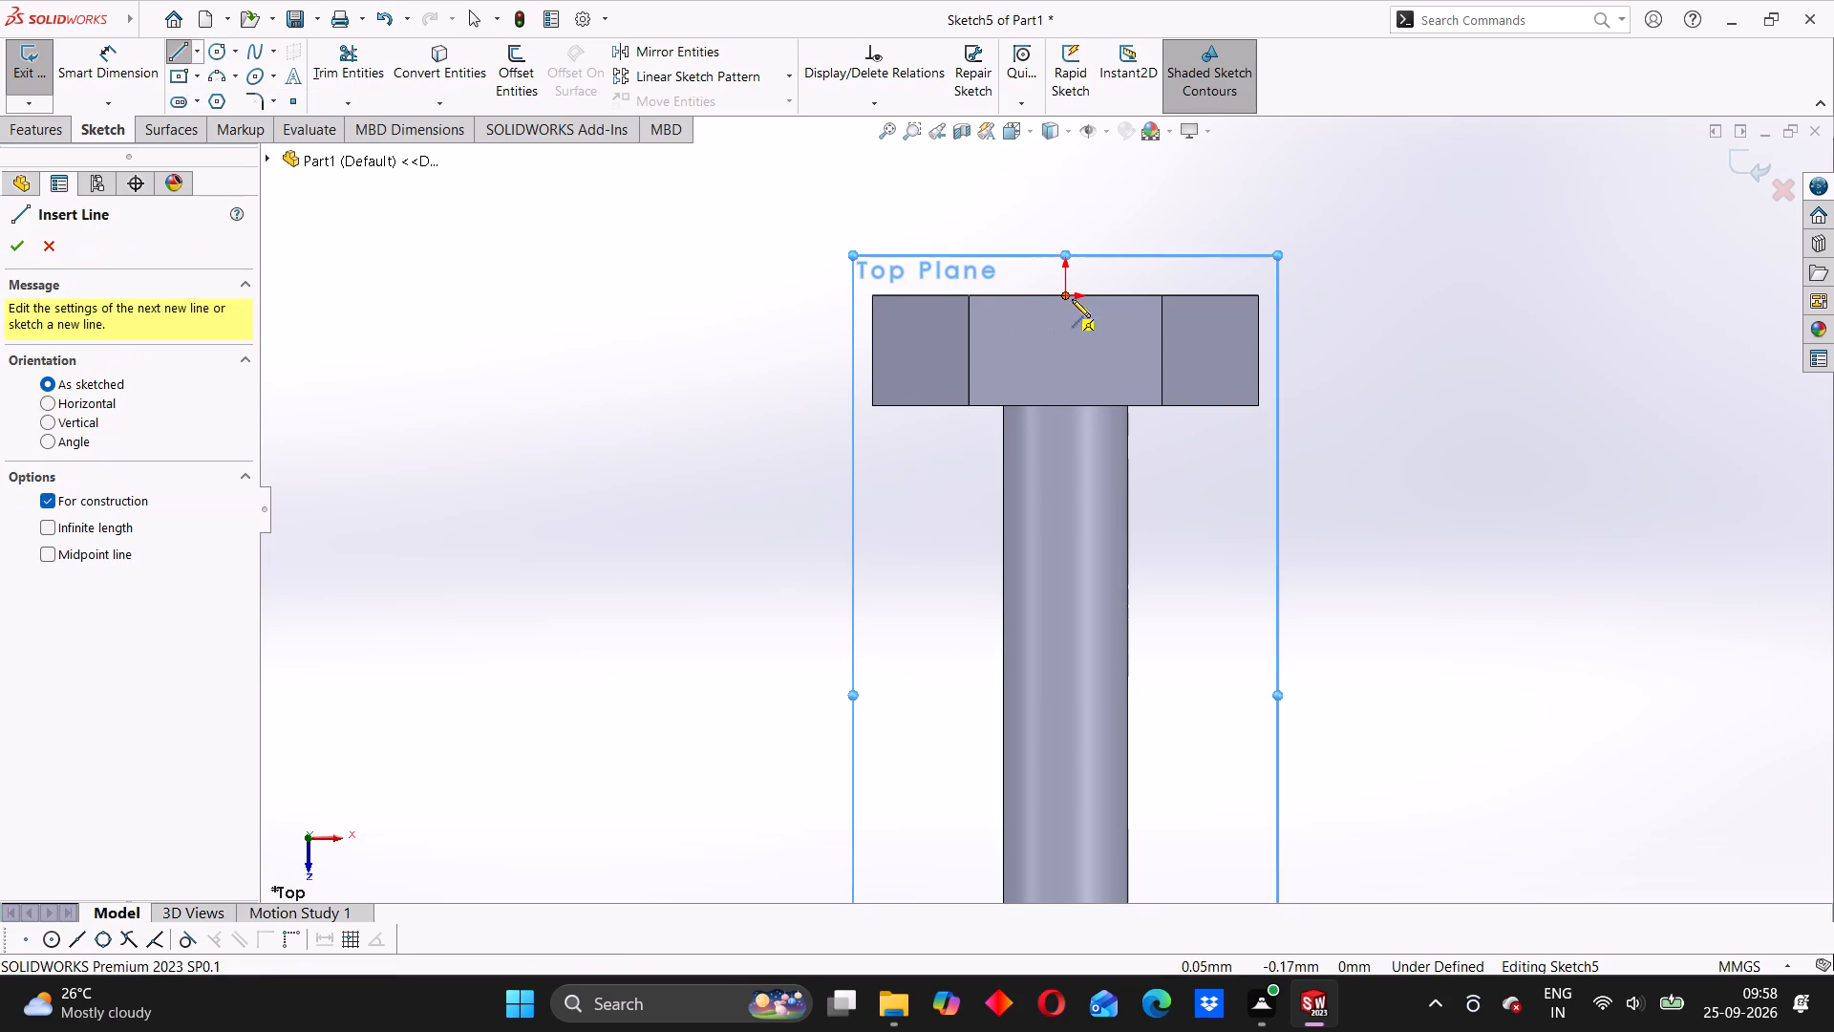
{"action": "left_click", "coordinate": [1066, 294]}
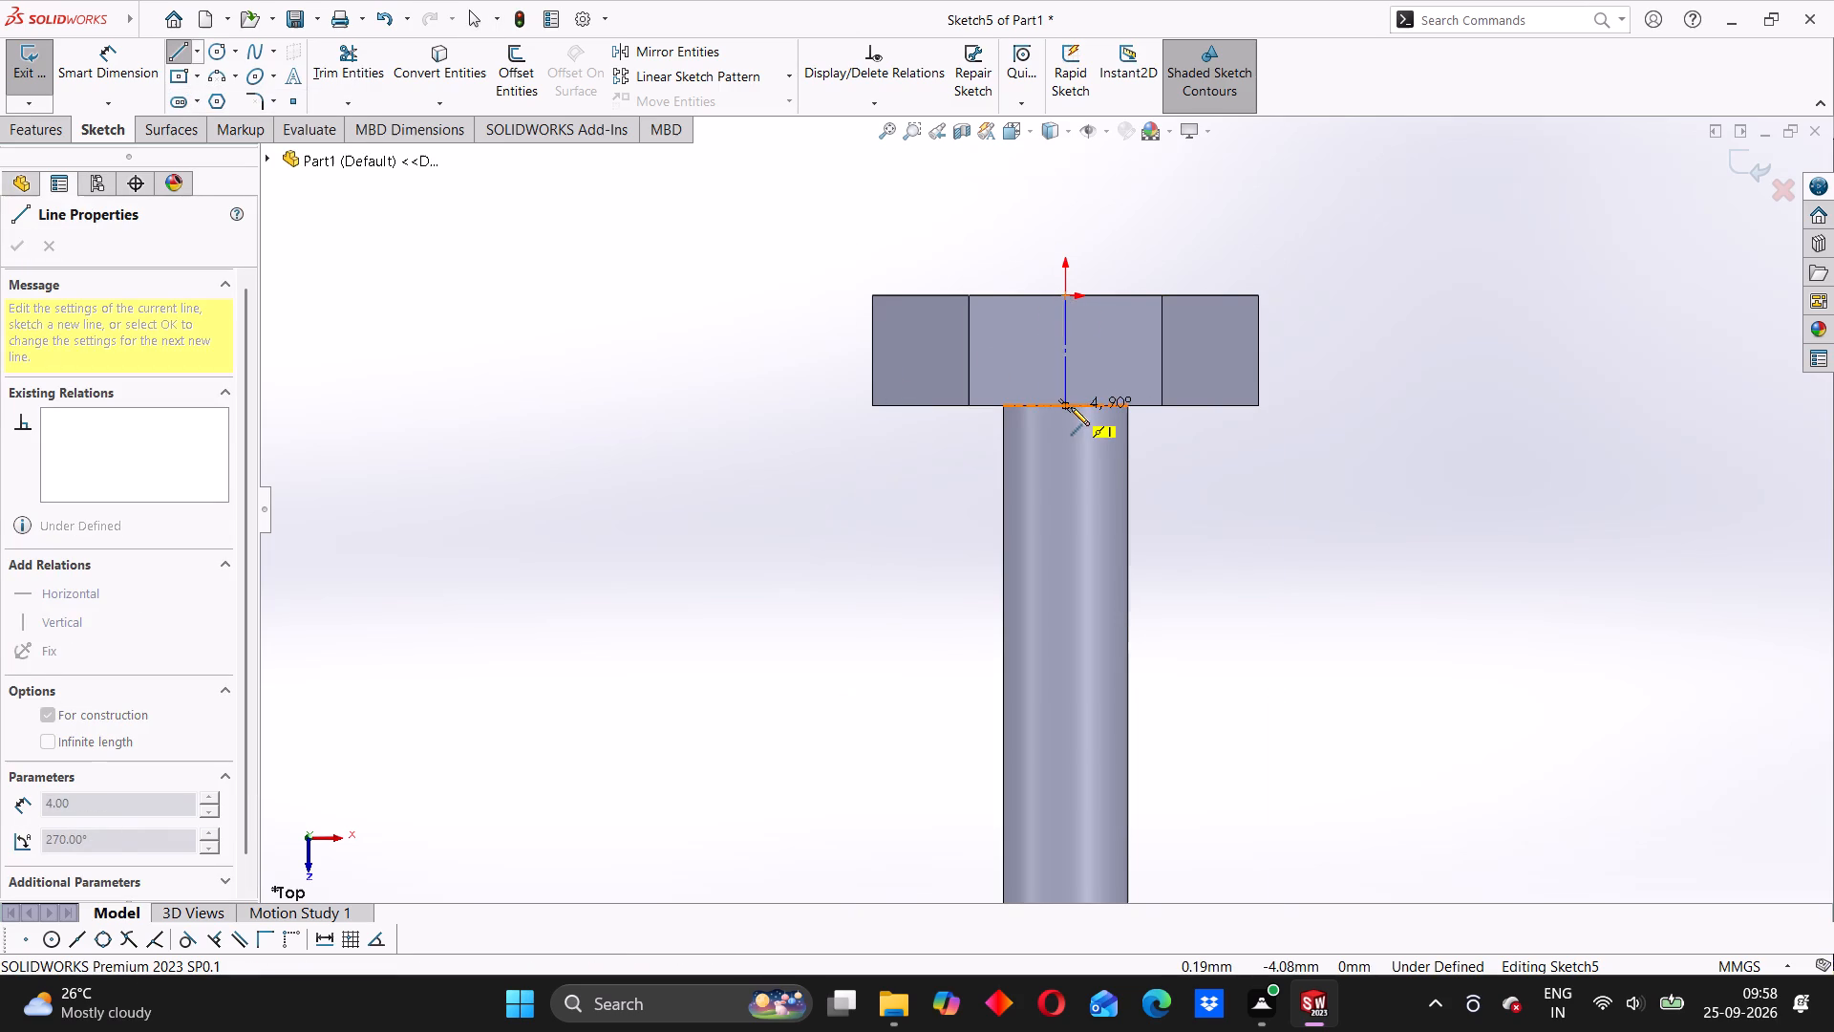
{"action": "left_click", "coordinate": [1064, 406]}
{"action": "right_click_drag", "start_coordinate": [587, 347], "coordinate": [576, 349]}
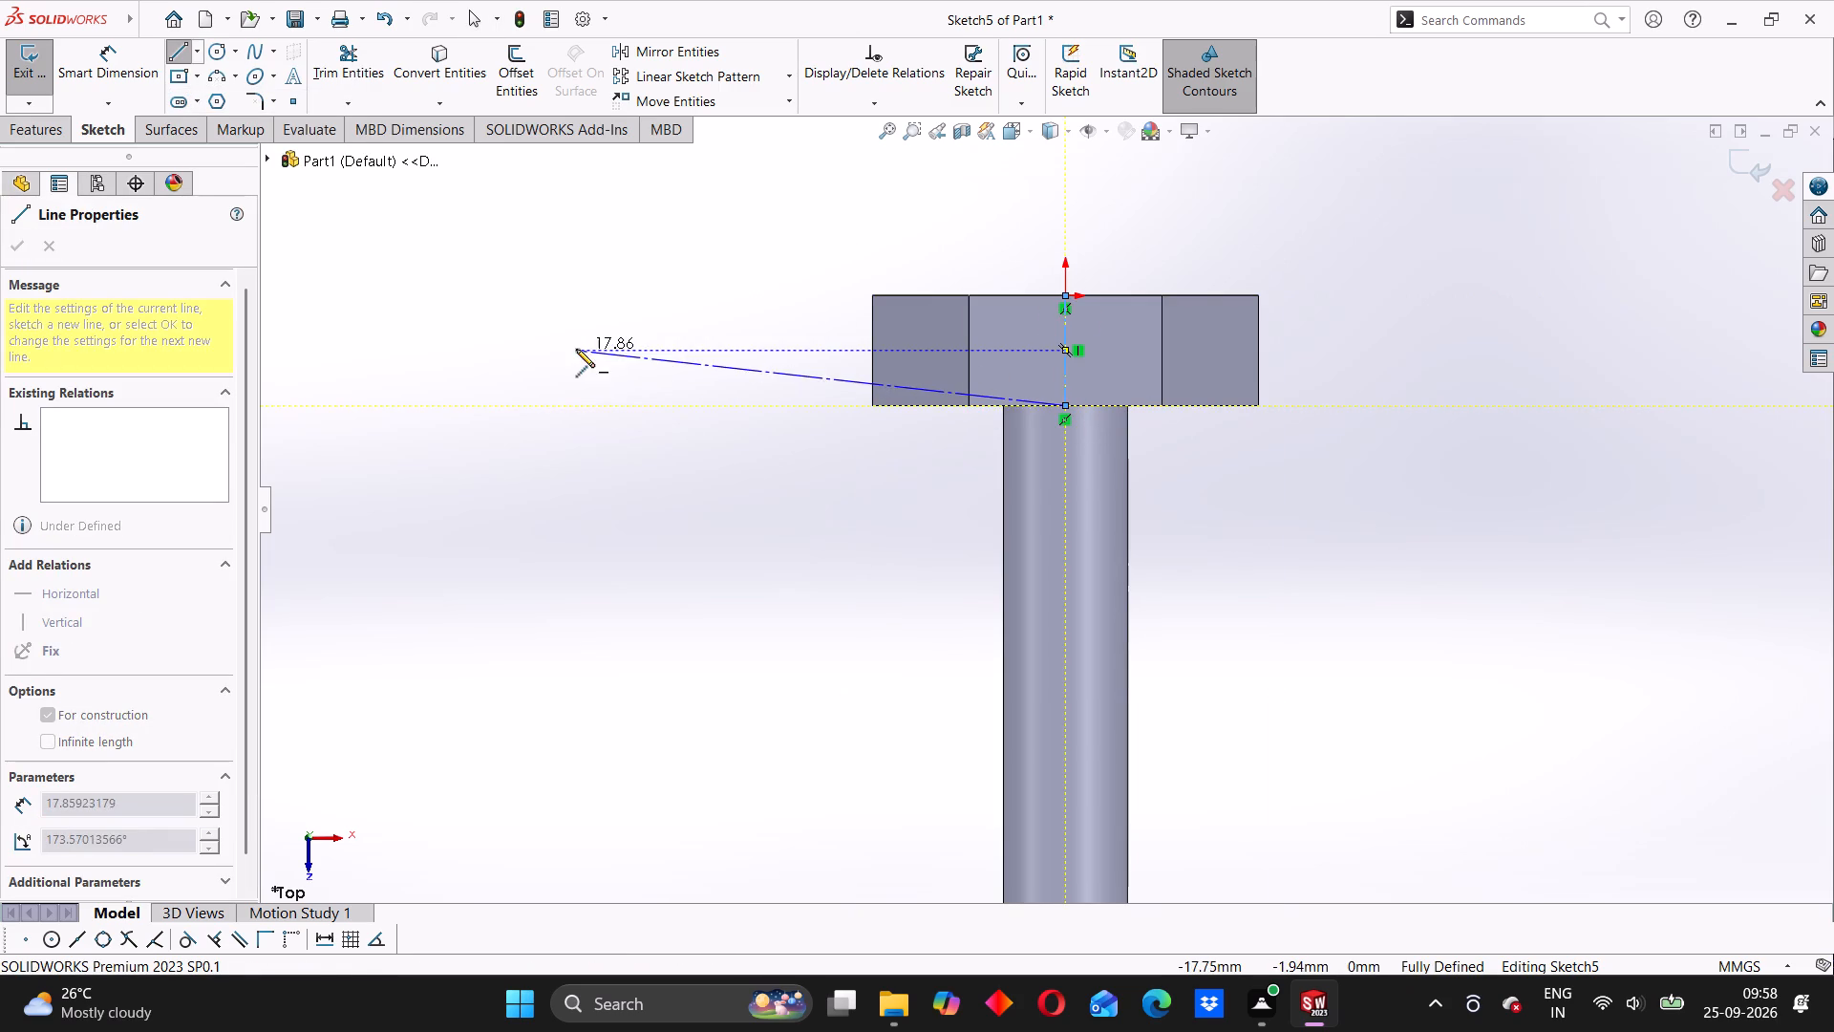
{"action": "right_click_drag", "start_coordinate": [576, 349], "coordinate": [575, 349]}
{"action": "left_click", "coordinate": [625, 366]}
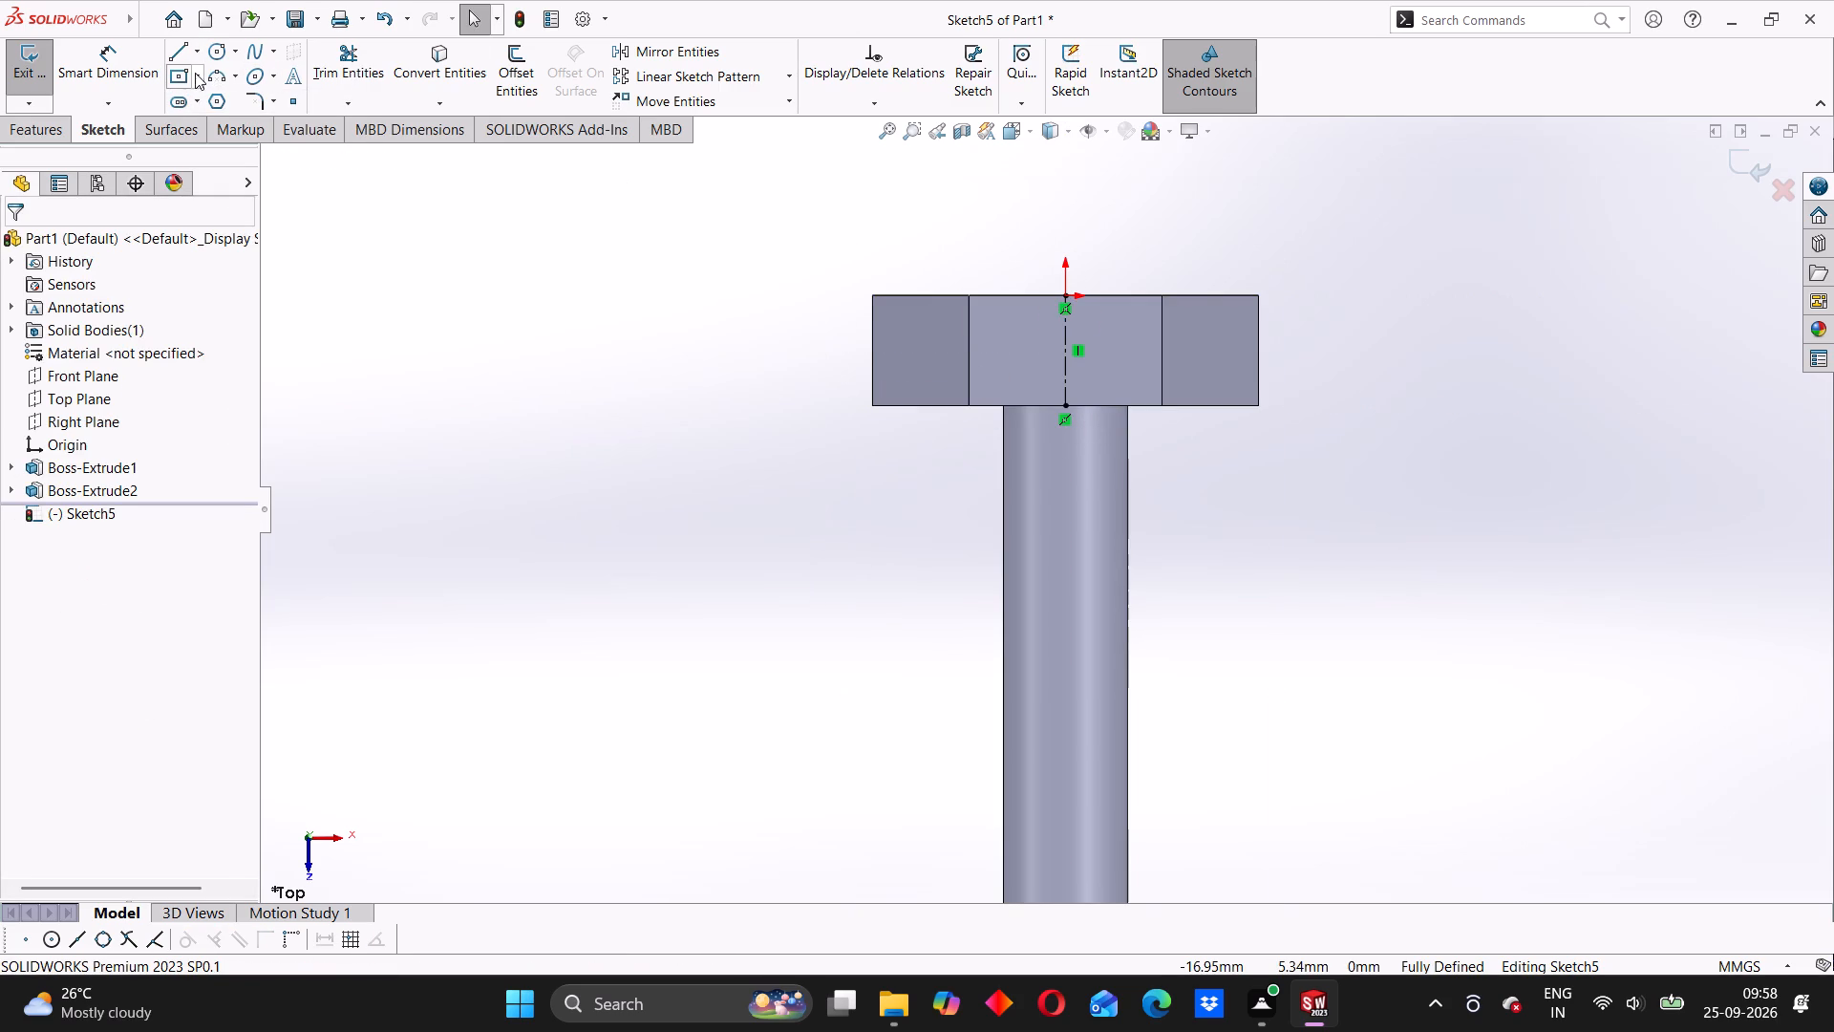
Sketch a three-point arc of about 0.97 mm radius across the head's corner, from the end-face edge to the outer side edge.
{"action": "left_click", "coordinate": [212, 75]}
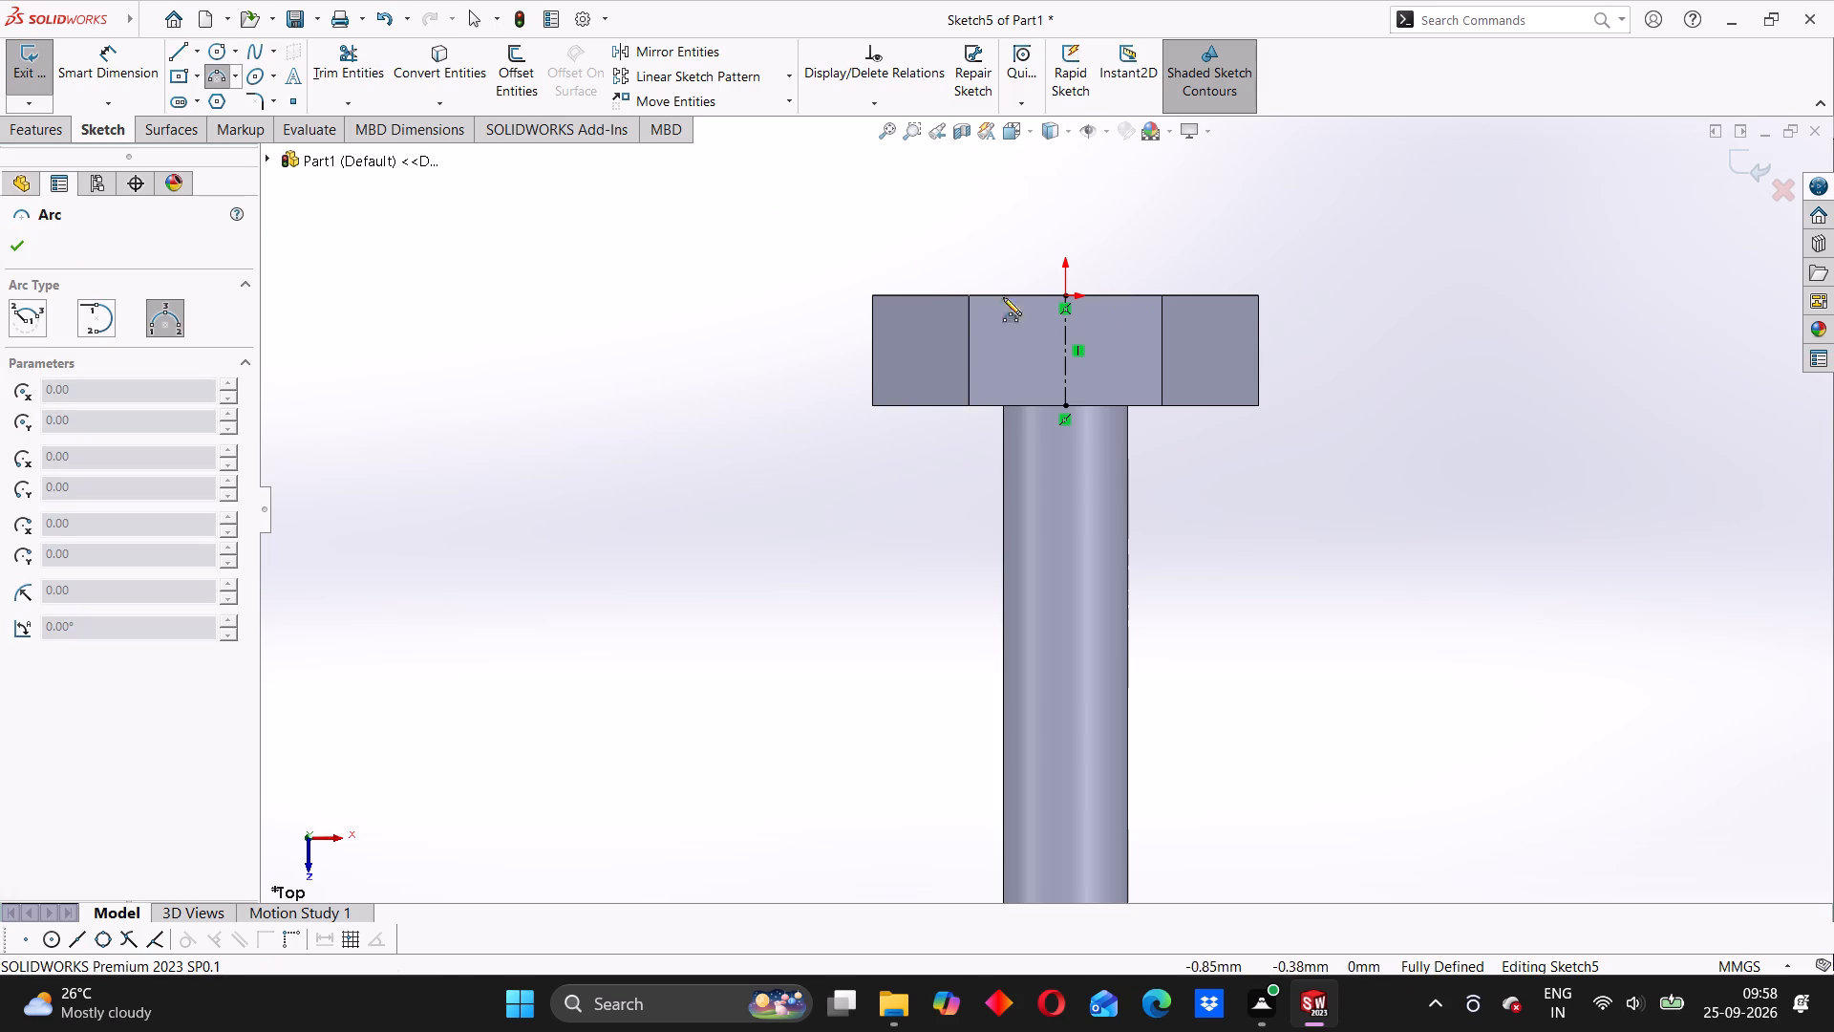
{"action": "left_click", "coordinate": [1235, 295]}
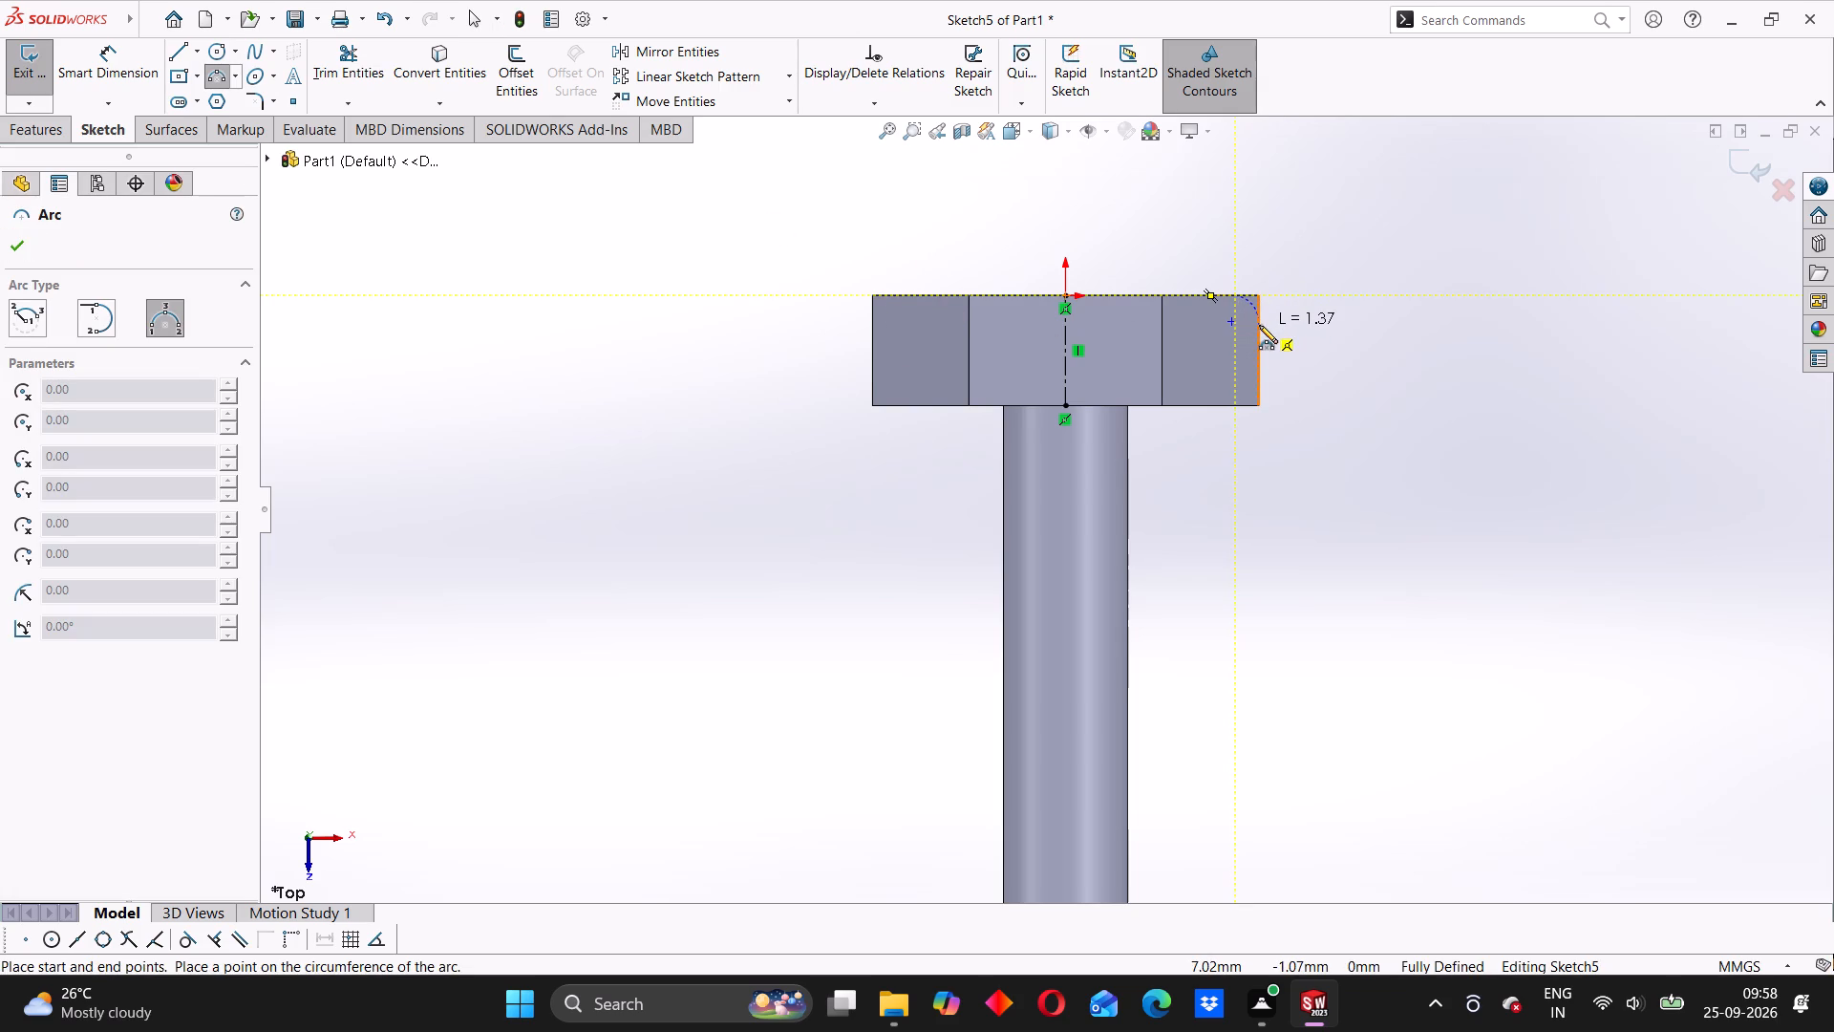
{"action": "left_click", "coordinate": [1259, 325]}
{"action": "scroll", "coordinate": [1247, 306], "scroll_direction": "down", "scroll_amount": 3}
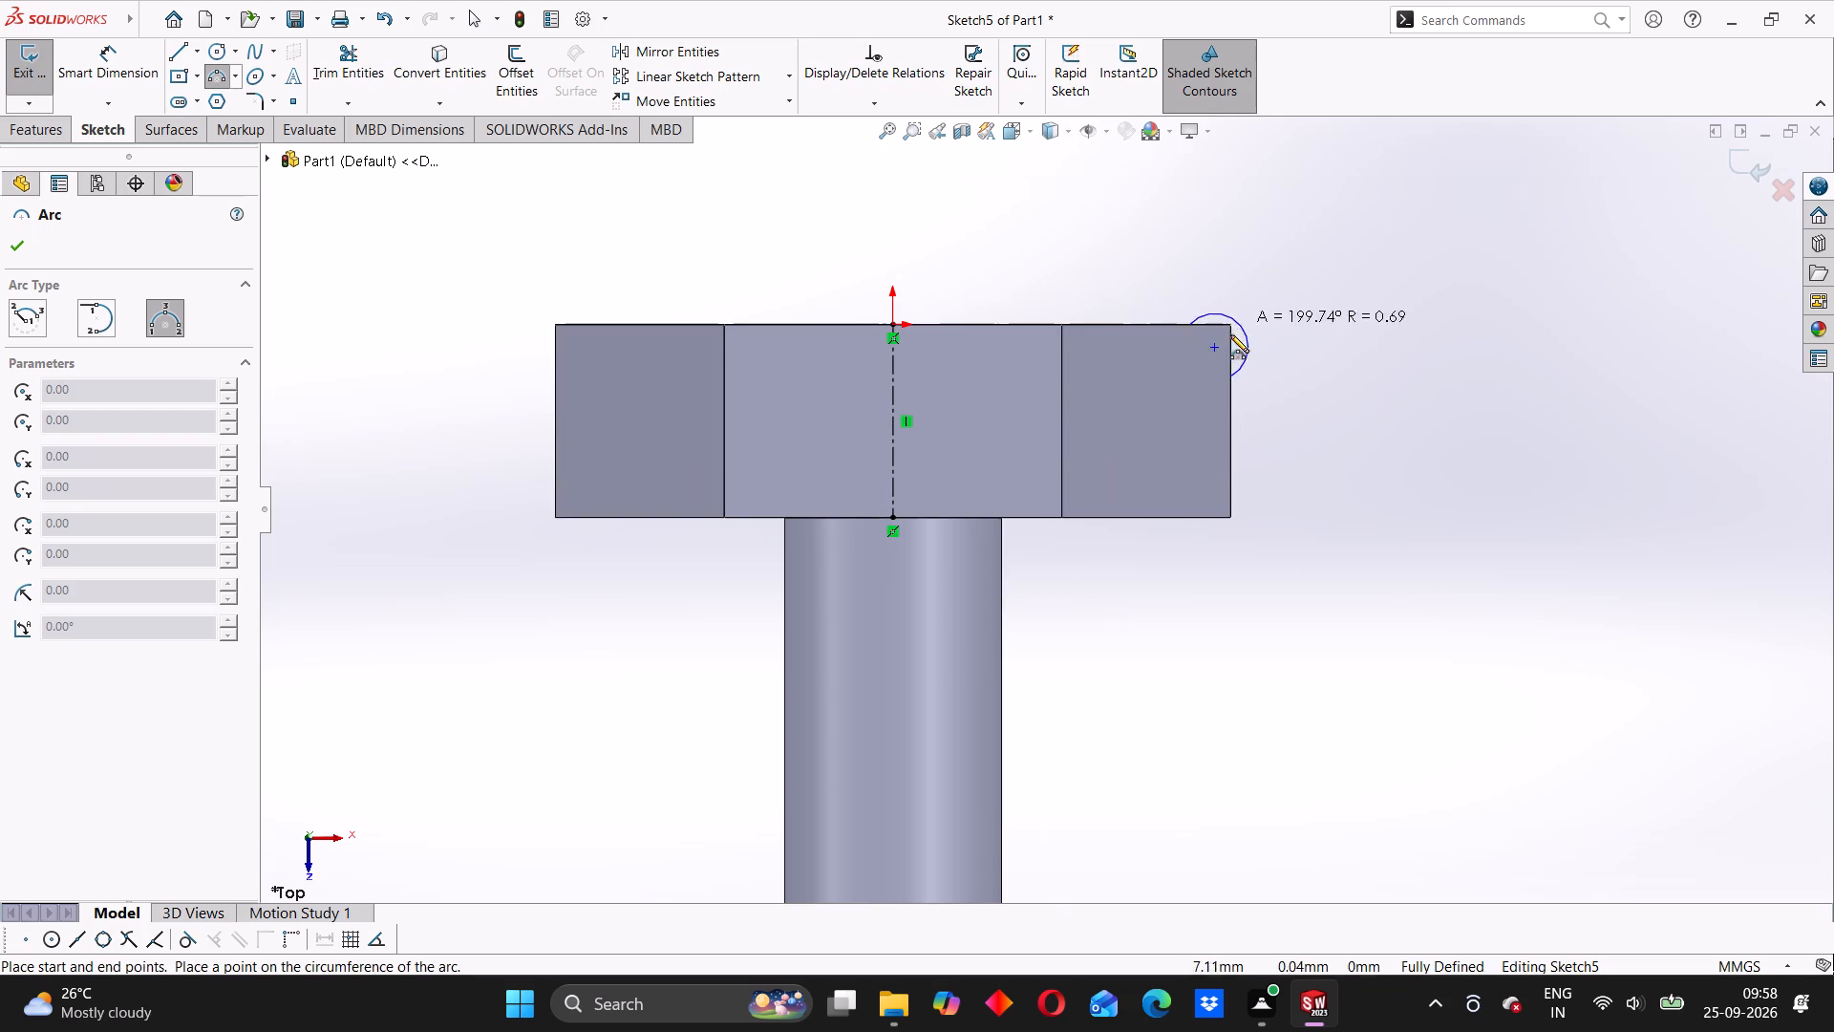
{"action": "scroll", "coordinate": [1223, 355], "scroll_direction": "down", "scroll_amount": 3}
{"action": "left_click", "coordinate": [1179, 353]}
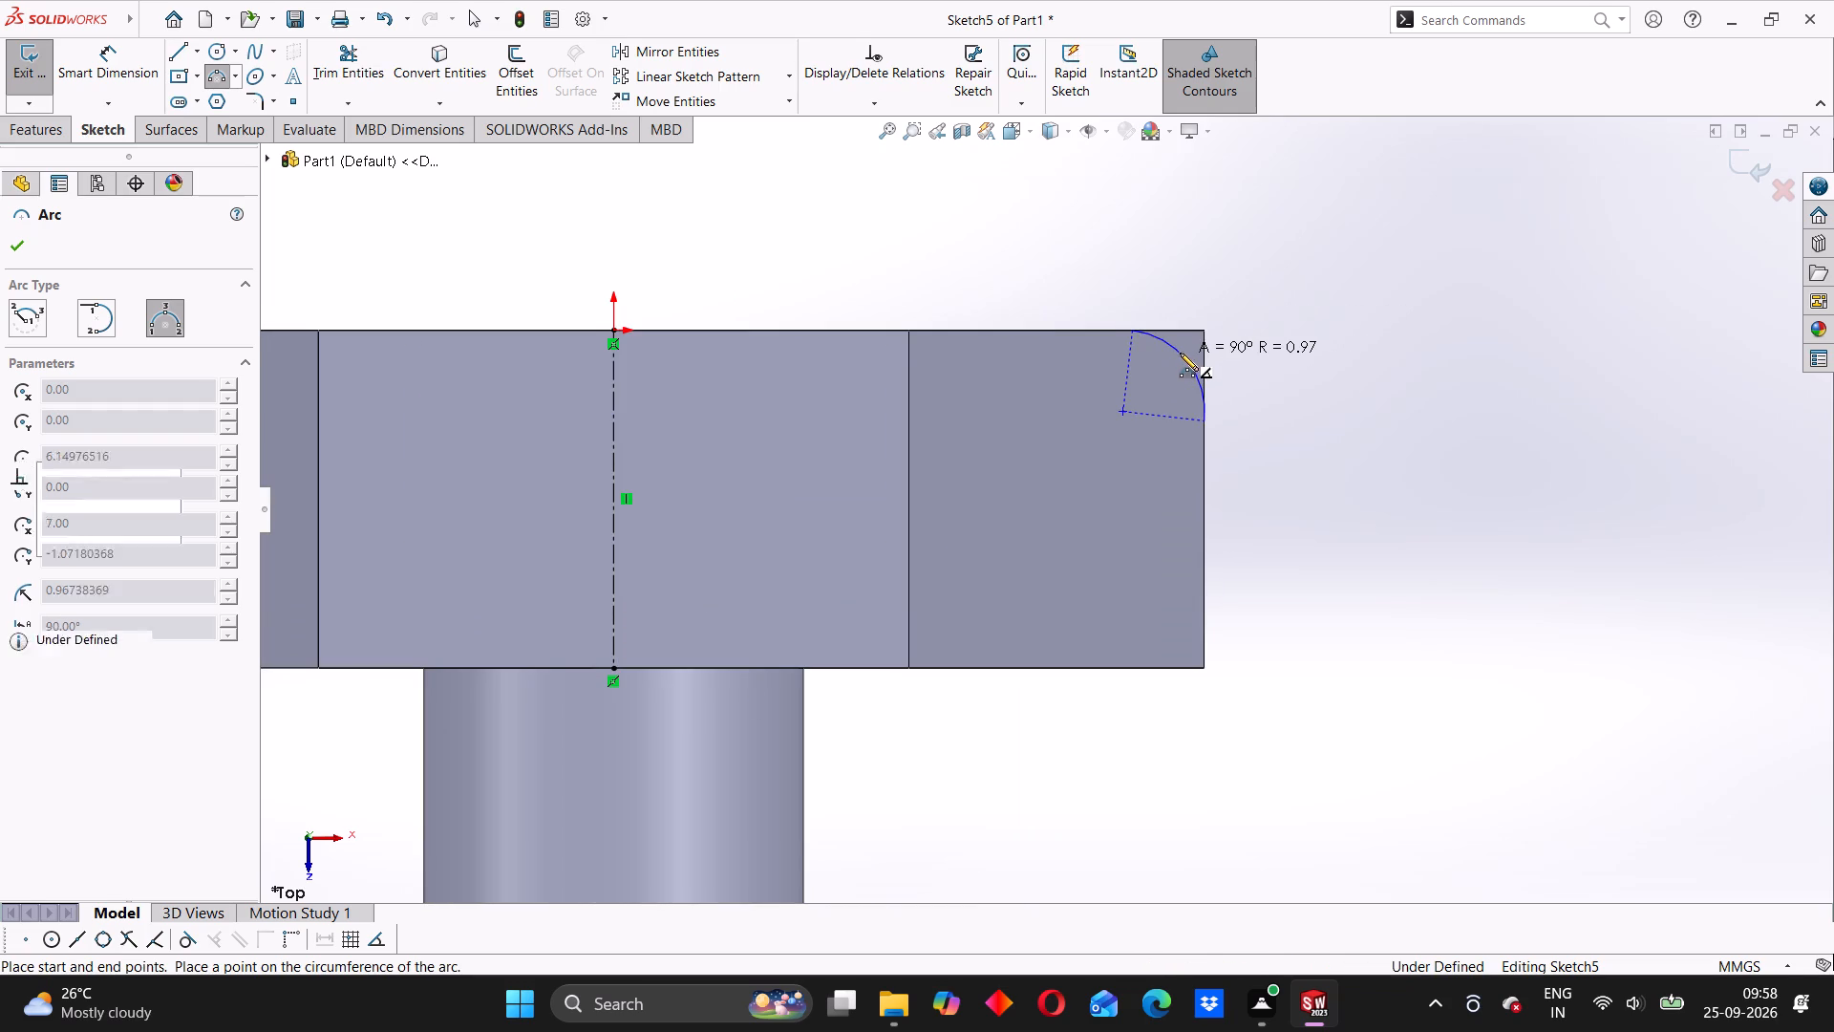
{"action": "left_click", "coordinate": [99, 65]}
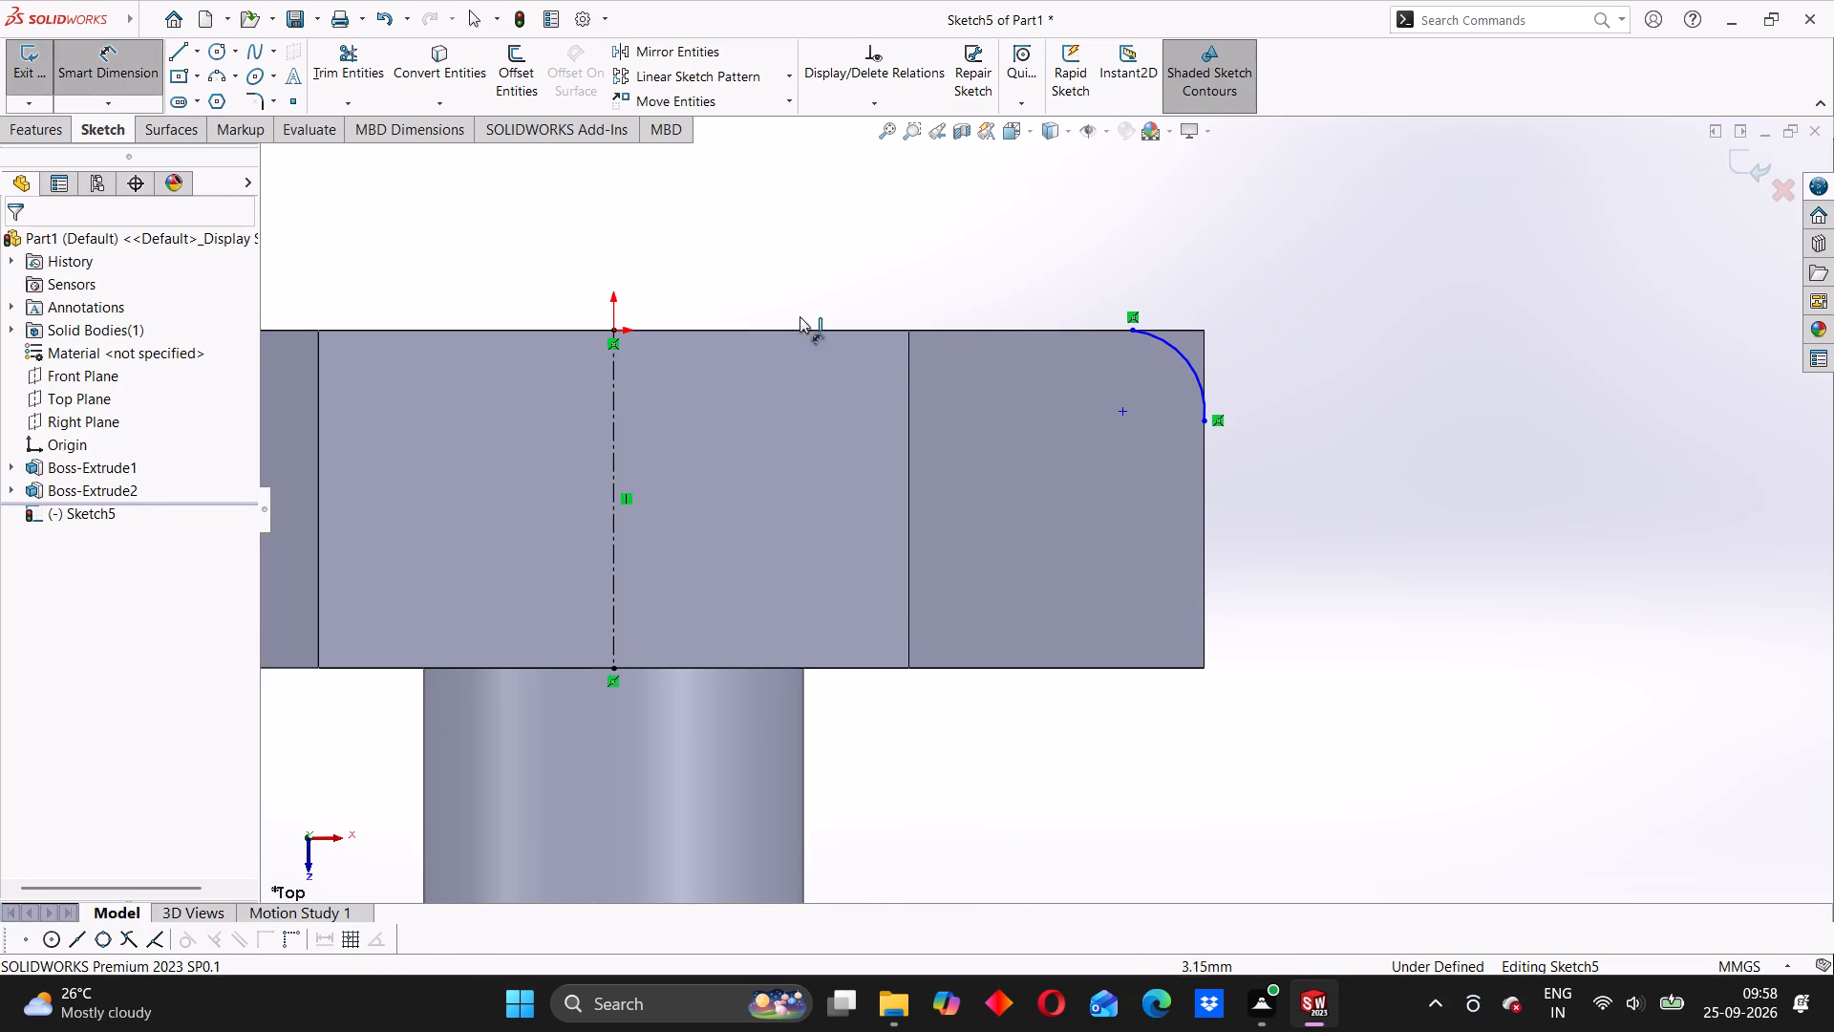
{"action": "key", "text": "Escape"}
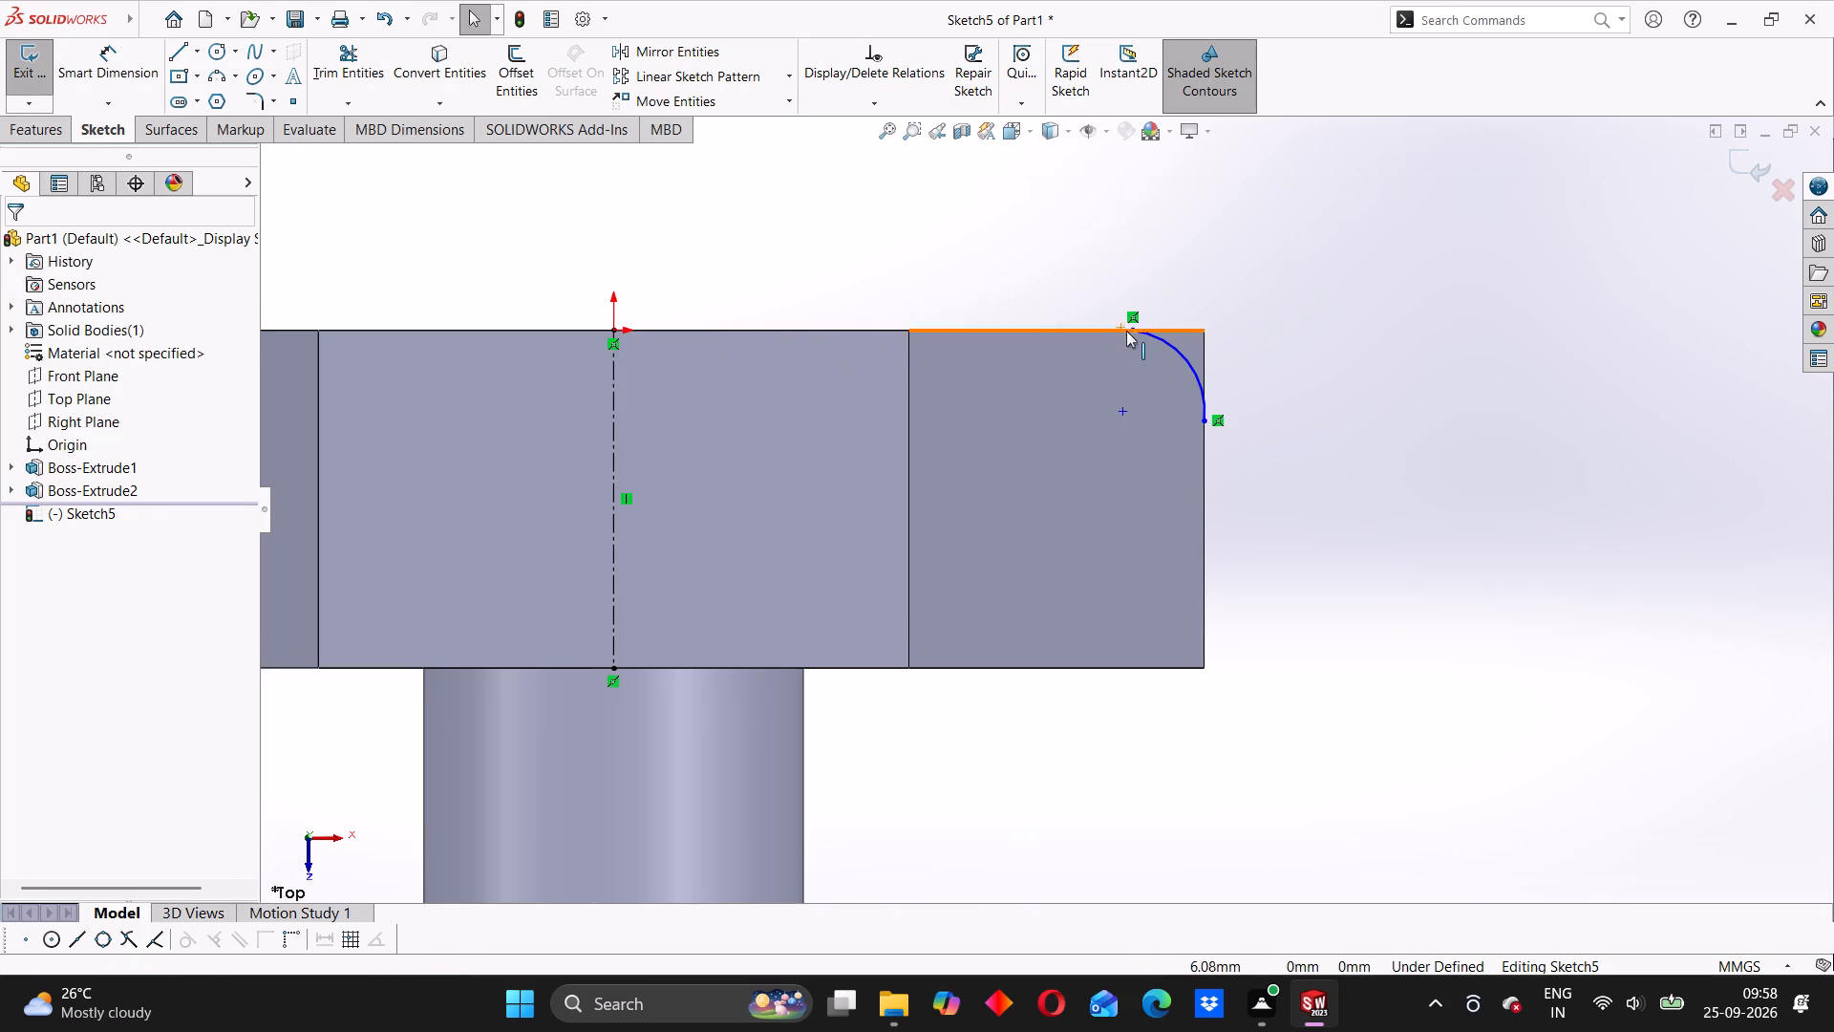
Make the corner arc tangent to the head's end-face edge.
{"action": "left_click", "coordinate": [1166, 335]}
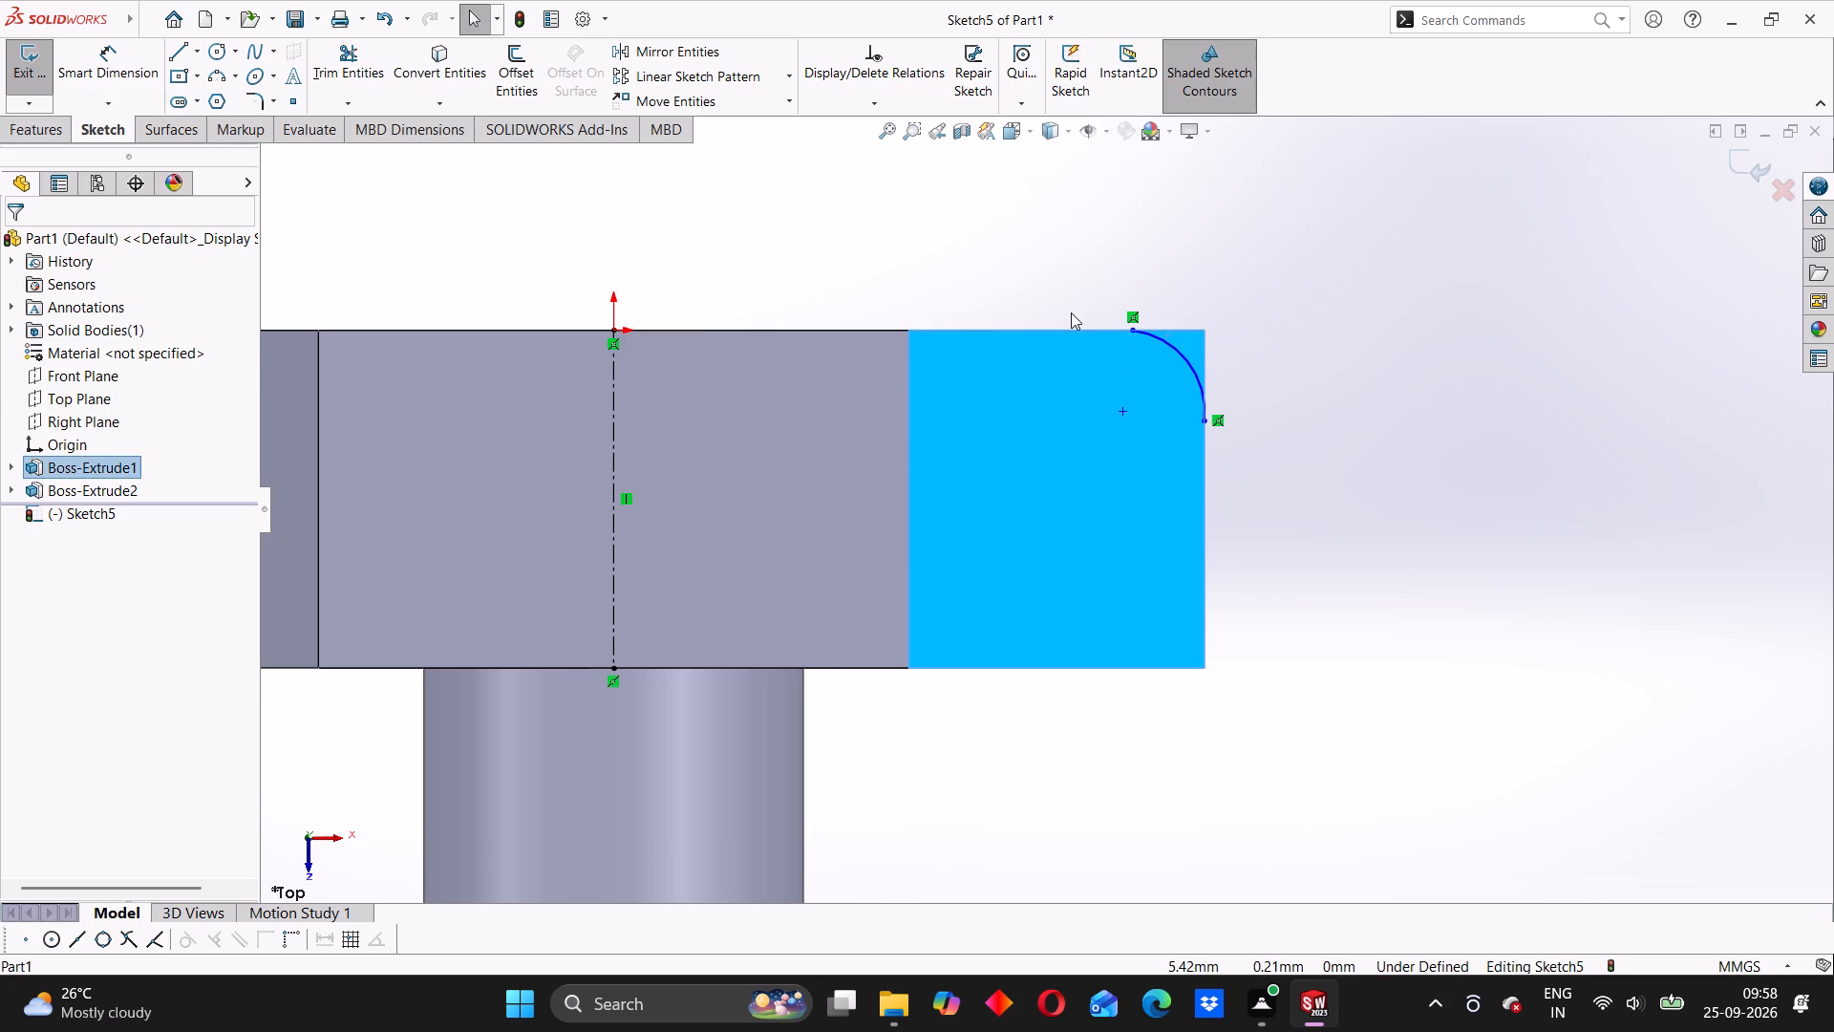
{"action": "left_click", "coordinate": [1071, 312]}
{"action": "left_click", "coordinate": [1175, 348]}
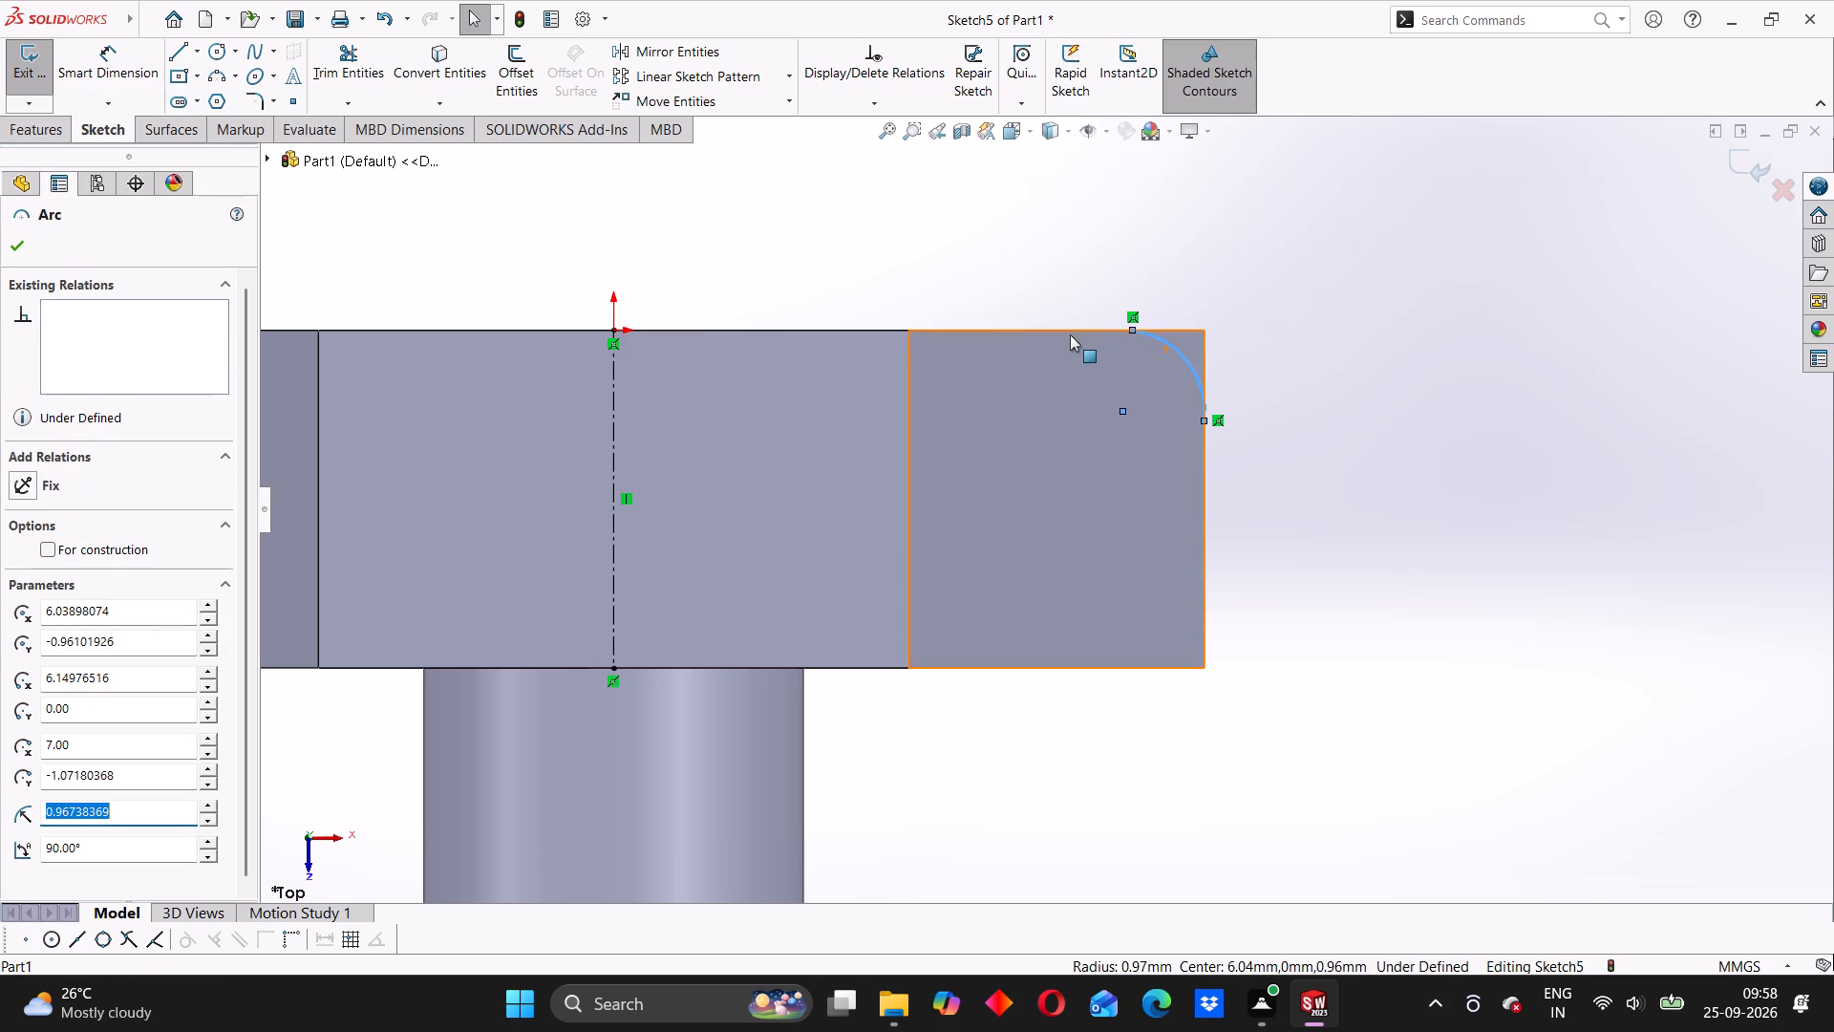
{"action": "left_click", "coordinate": [1066, 332], "text": "ctrl"}
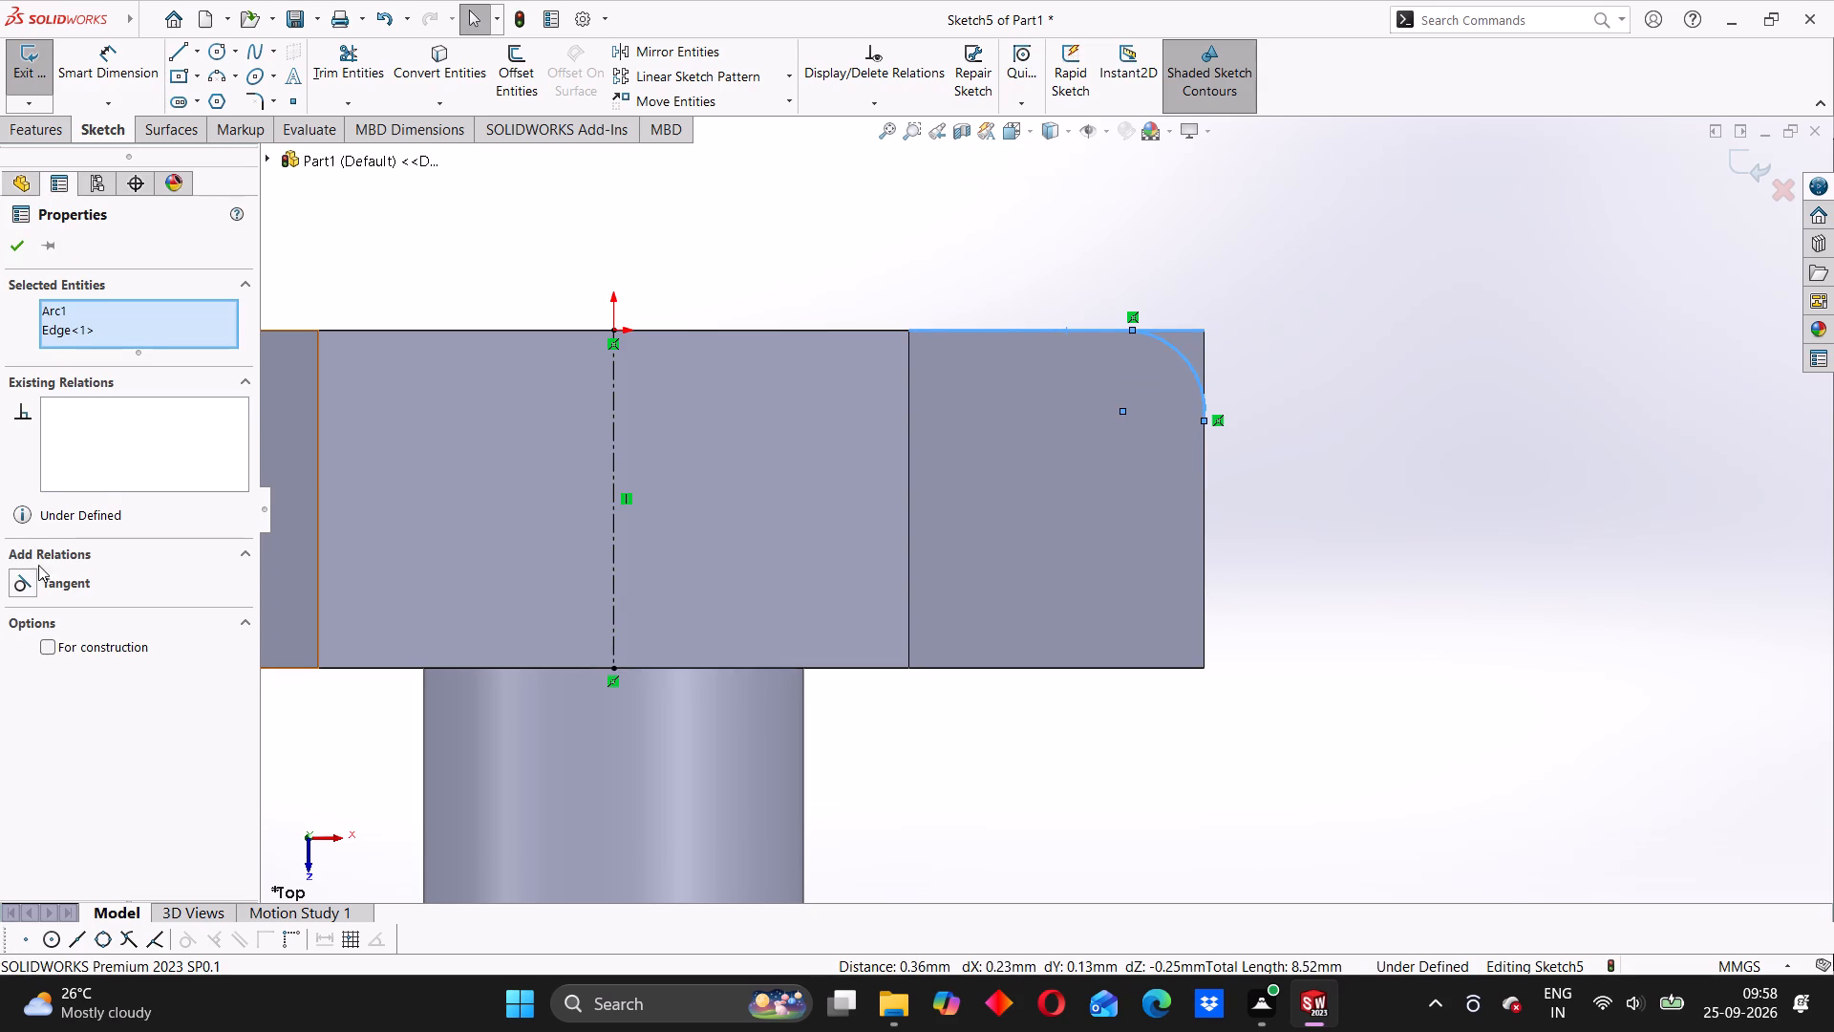
{"action": "left_click", "coordinate": [19, 579]}
{"action": "left_click", "coordinate": [15, 247]}
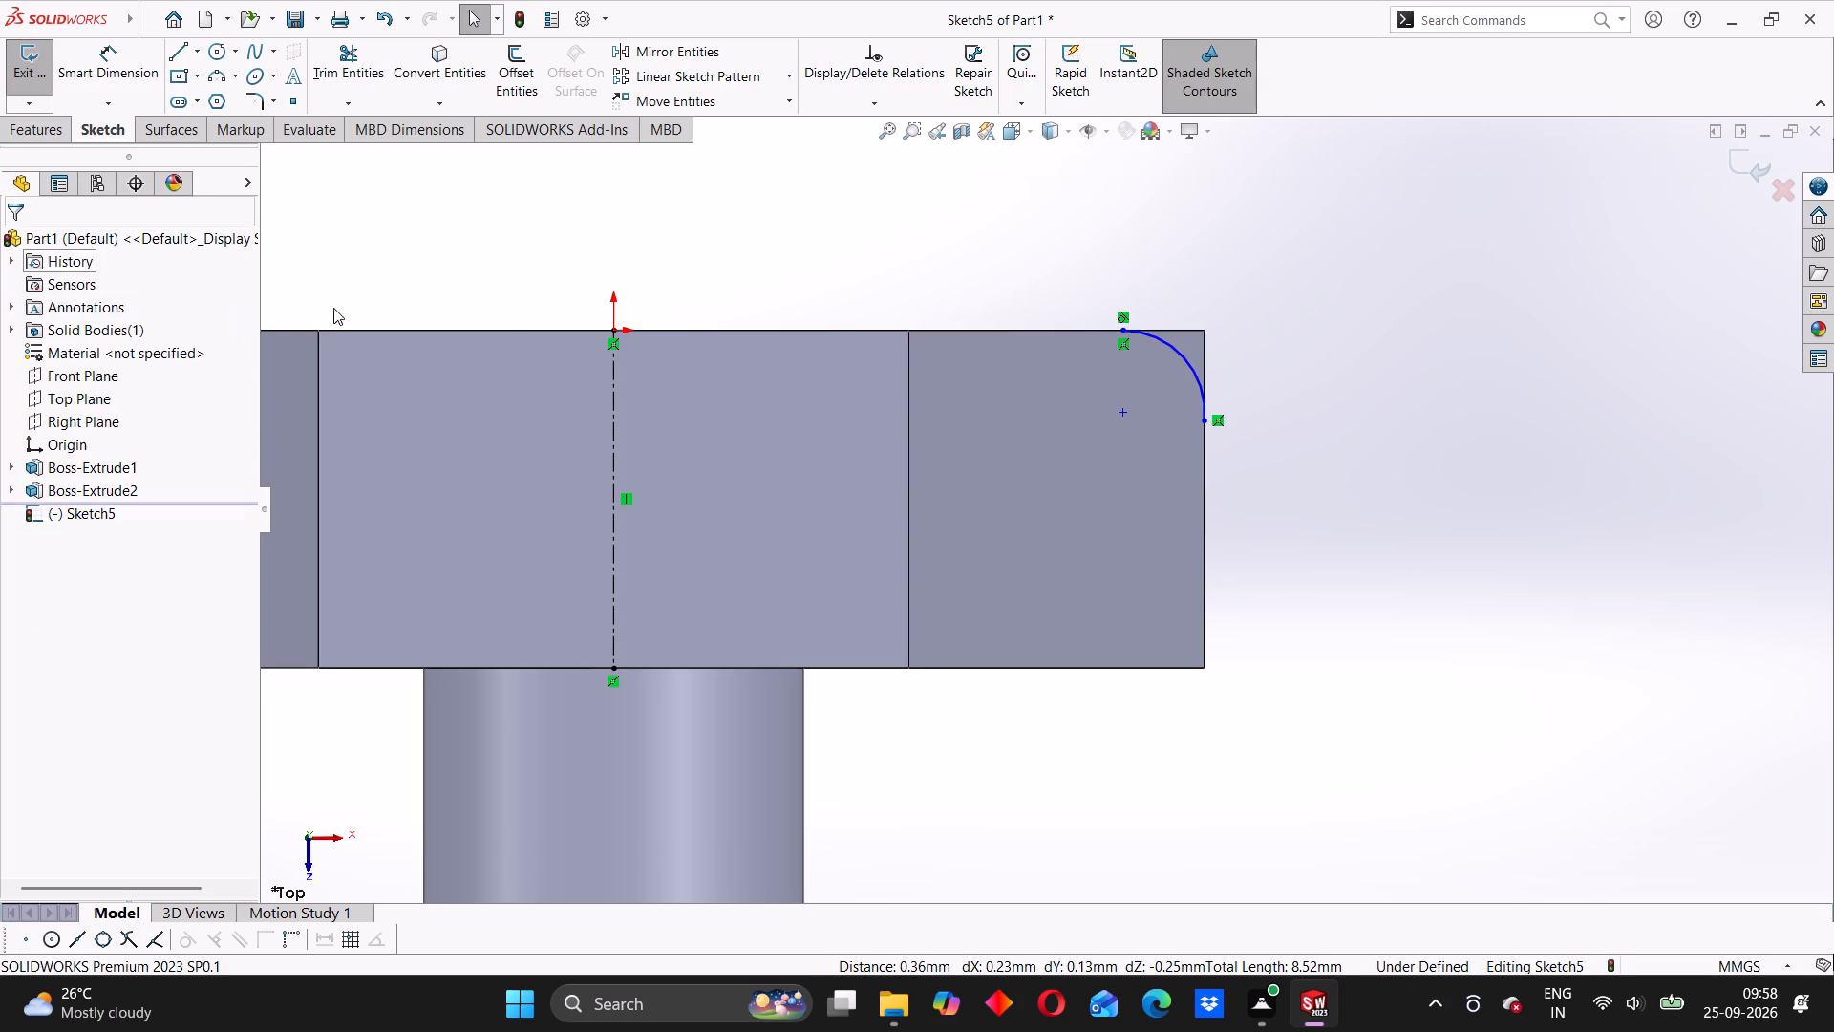
Make the corner arc tangent to the bolt head's outer side edge as well.
{"action": "left_click", "coordinate": [1184, 355]}
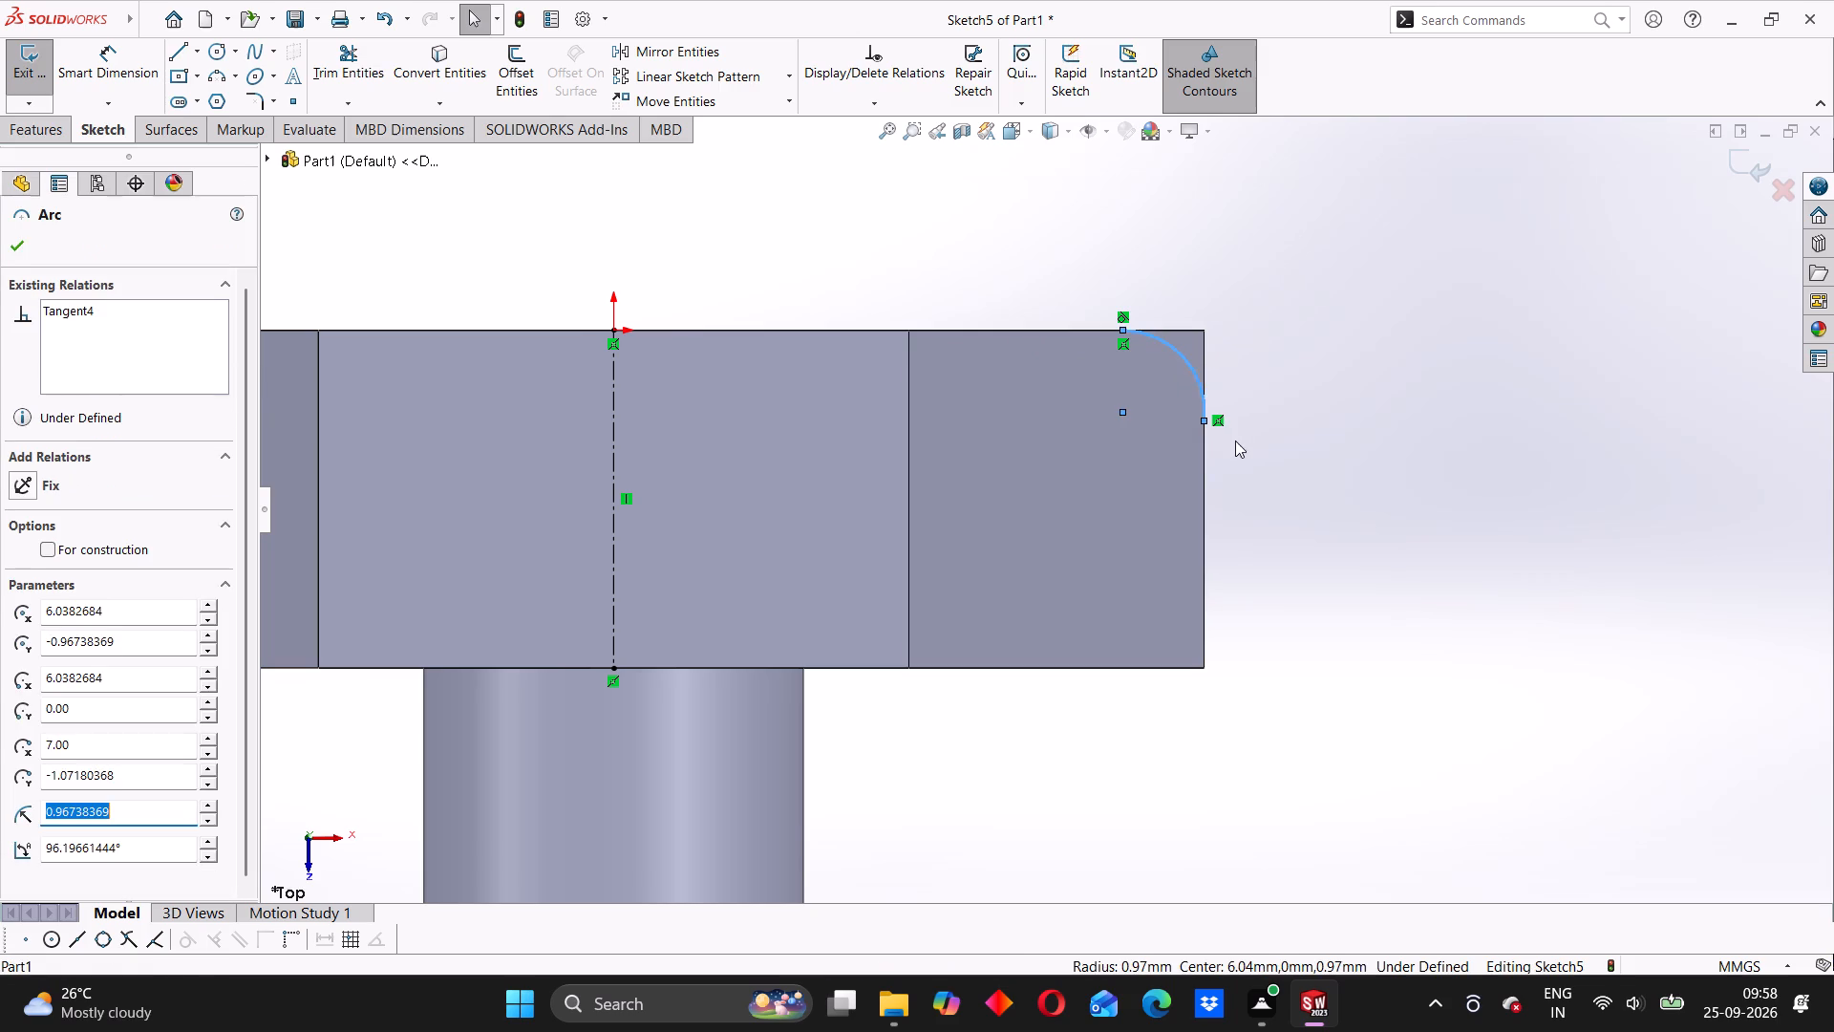
{"action": "left_click", "coordinate": [1200, 459], "text": "ctrl"}
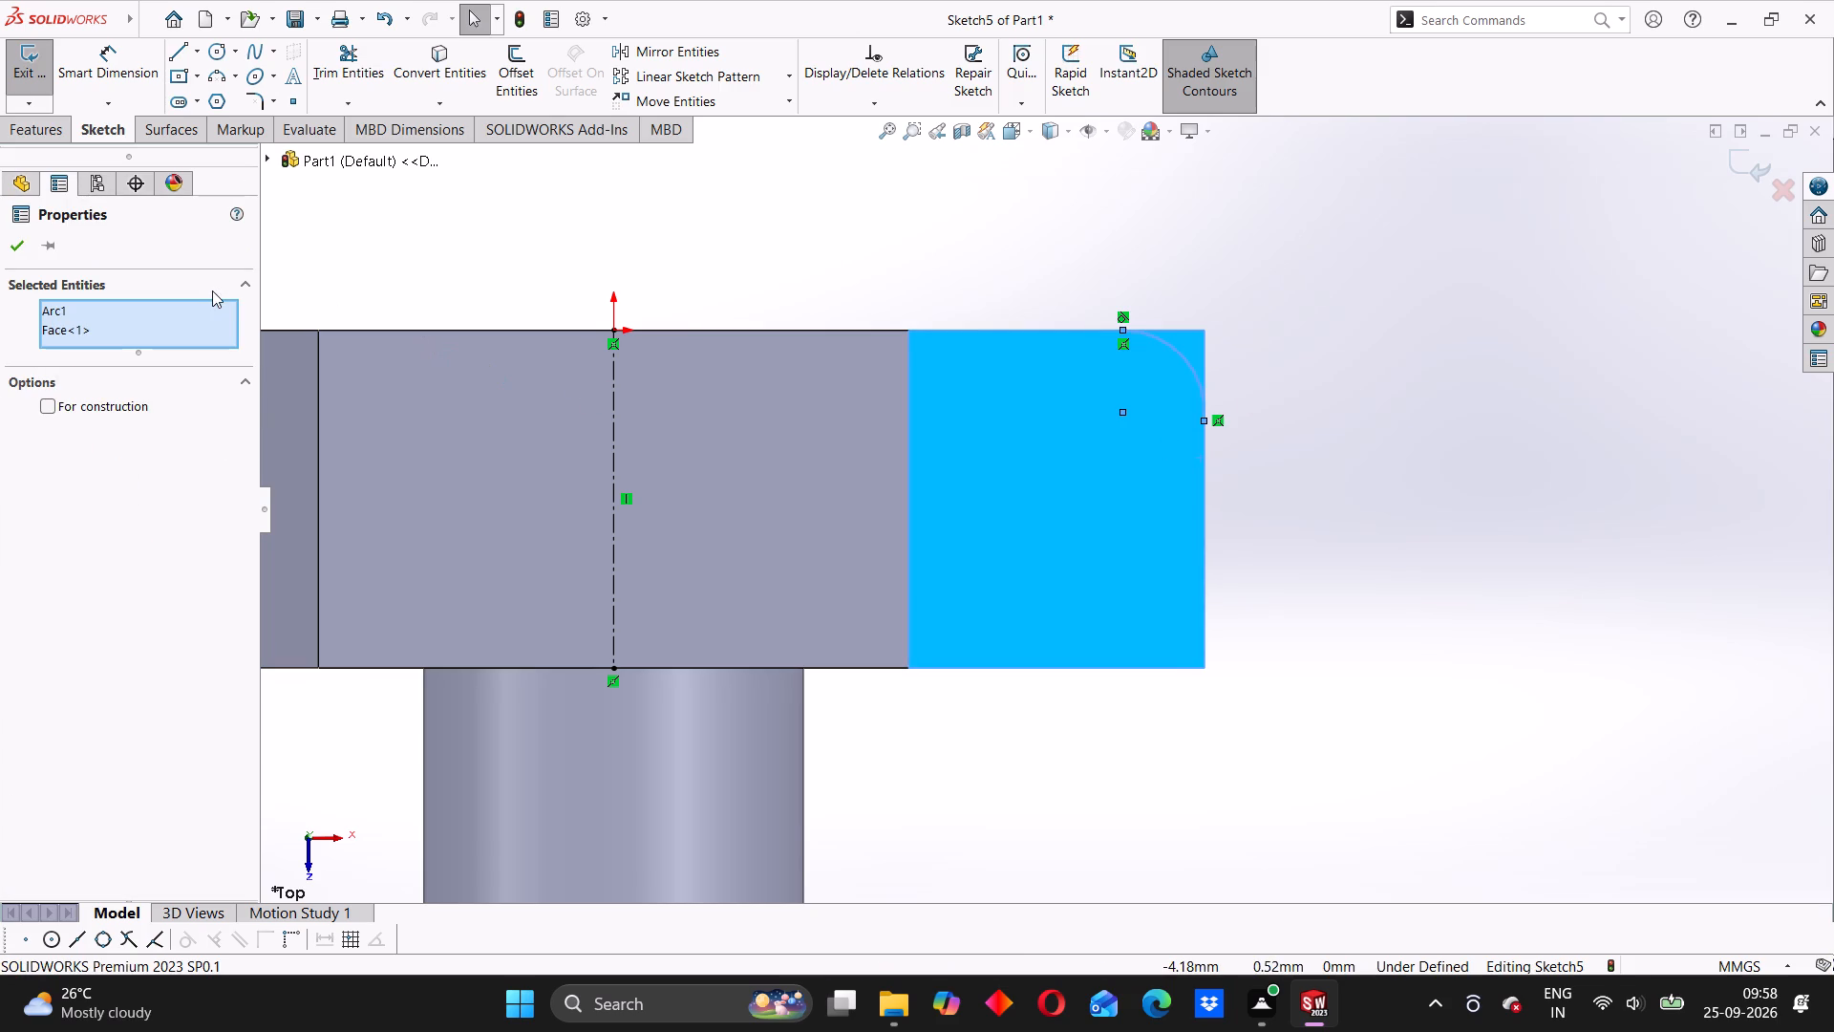
{"action": "key", "text": "Escape"}
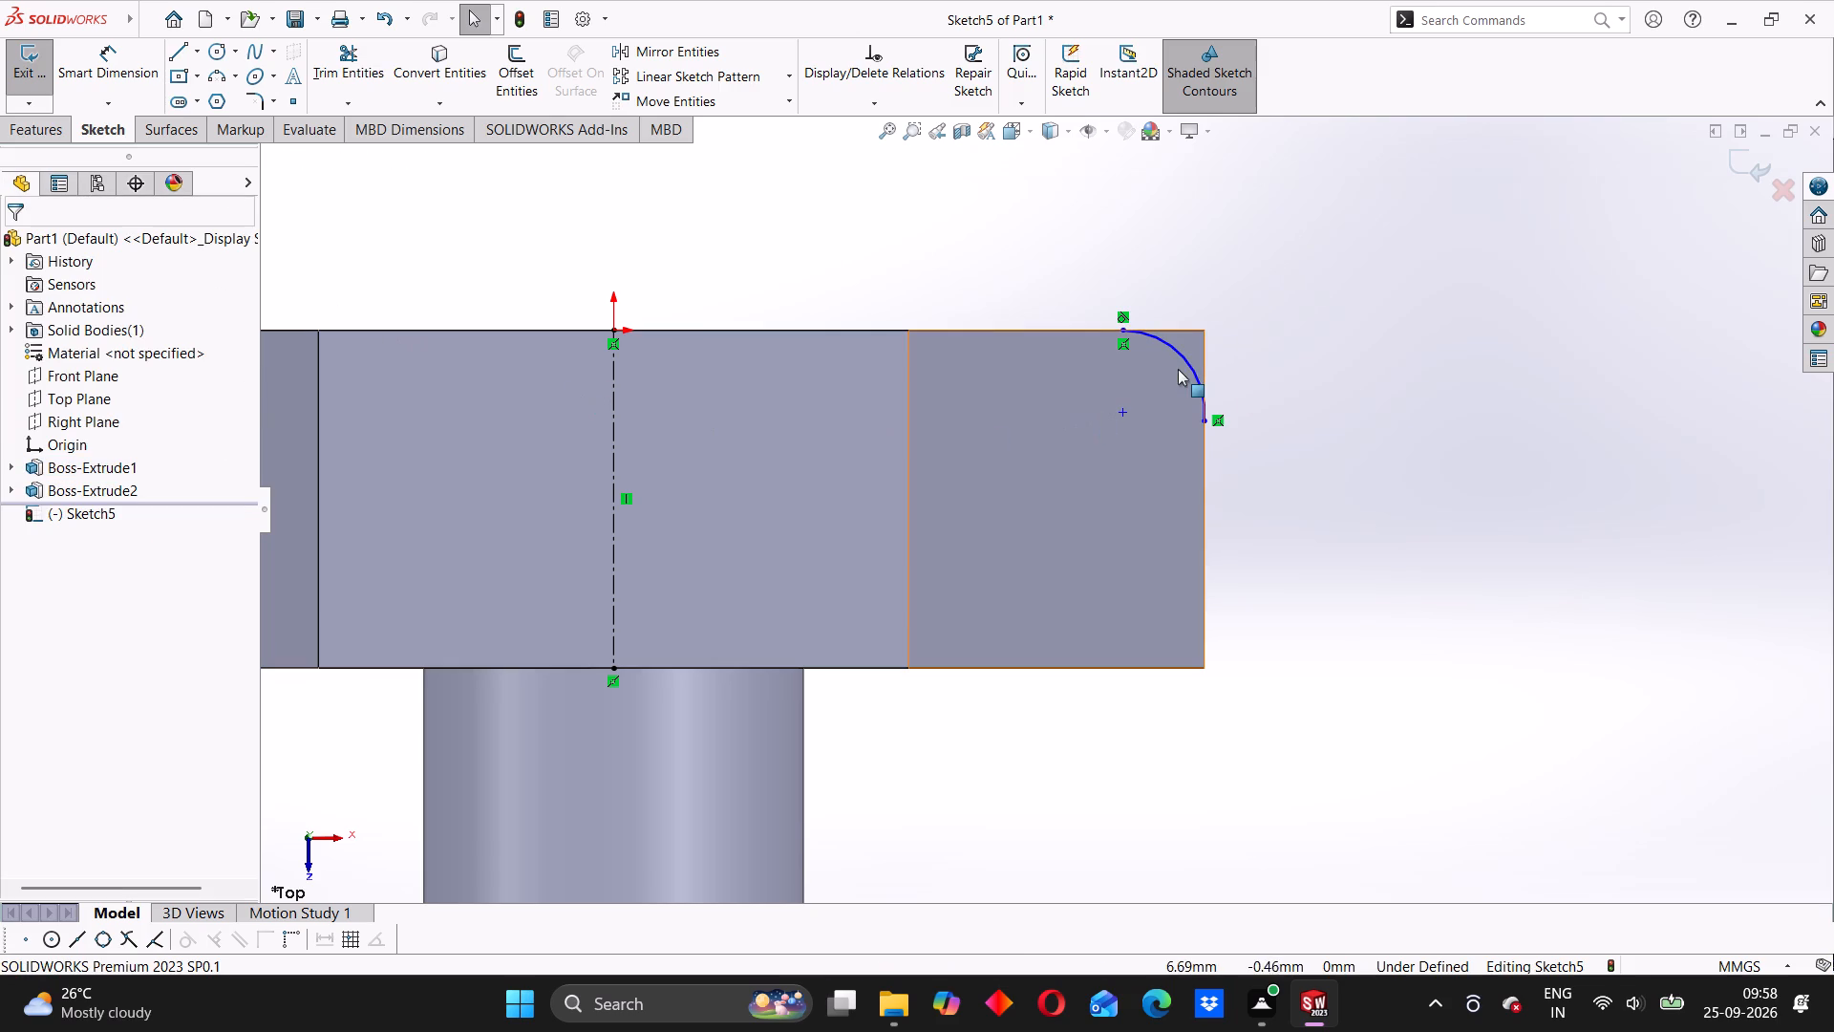
{"action": "left_click", "coordinate": [1182, 360]}
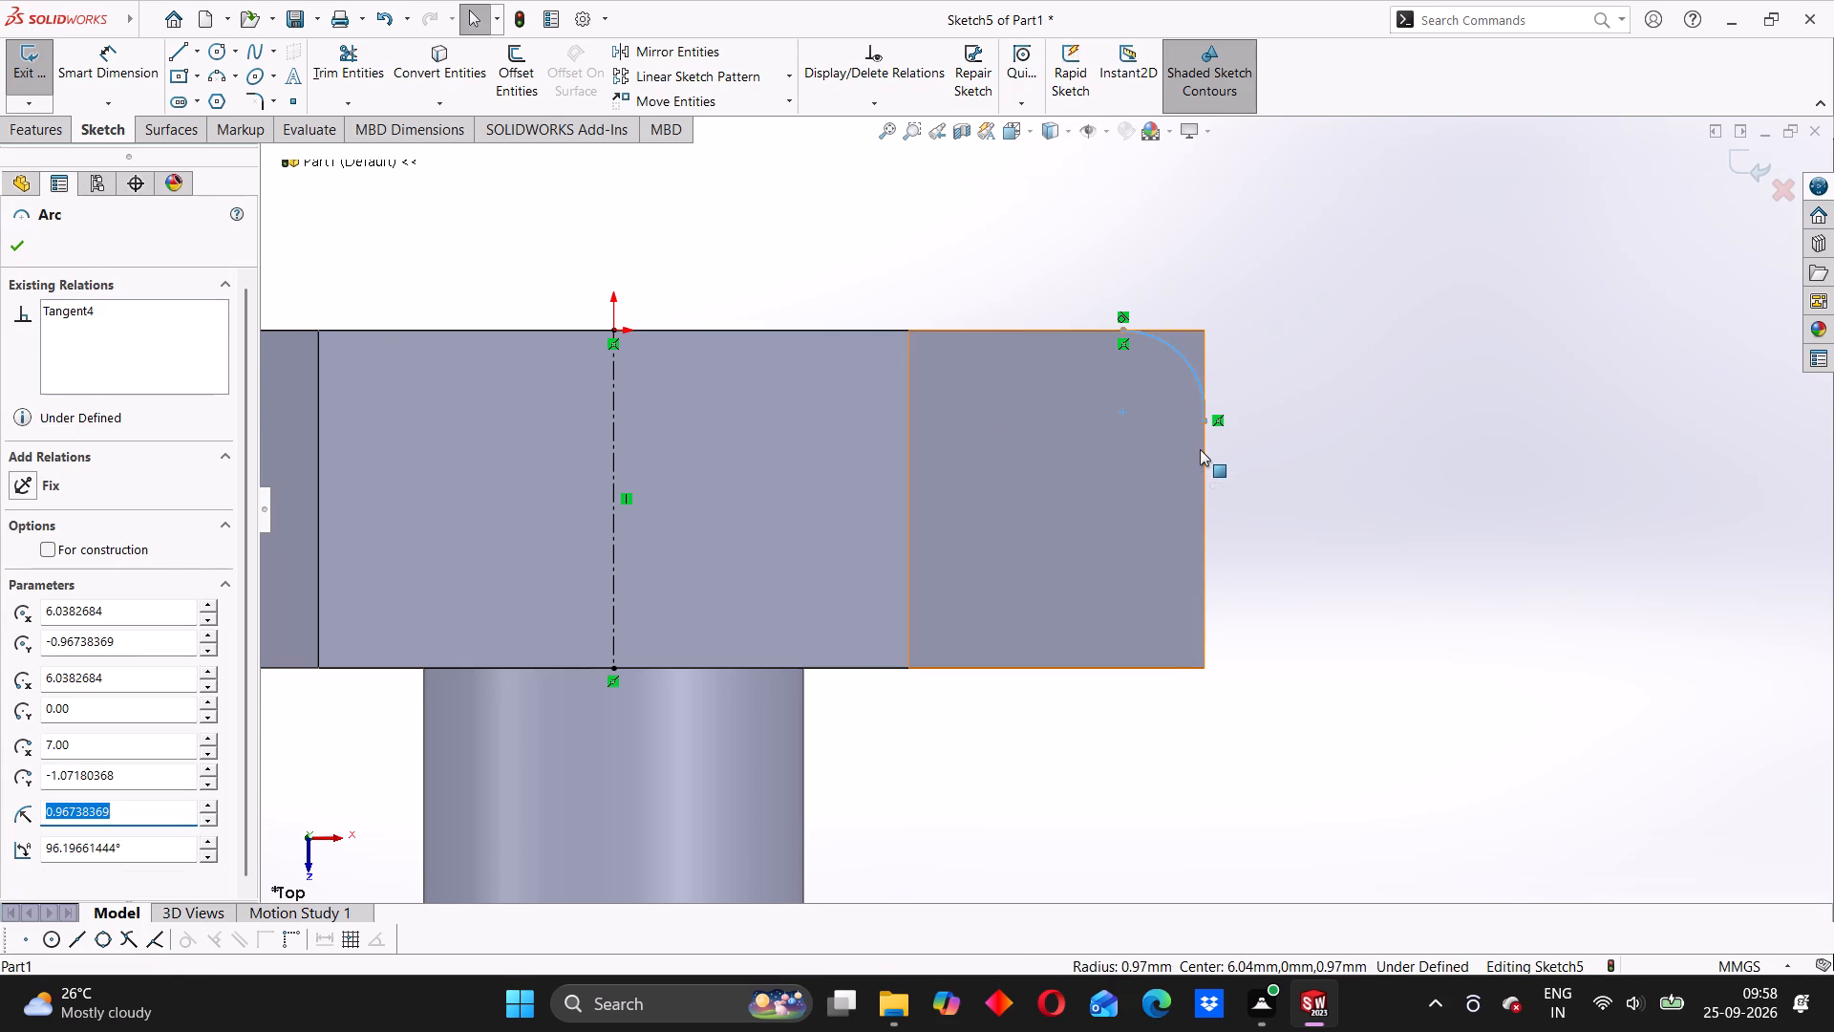
{"action": "left_click", "coordinate": [1203, 452], "text": "ctrl"}
{"action": "left_click", "coordinate": [23, 579]}
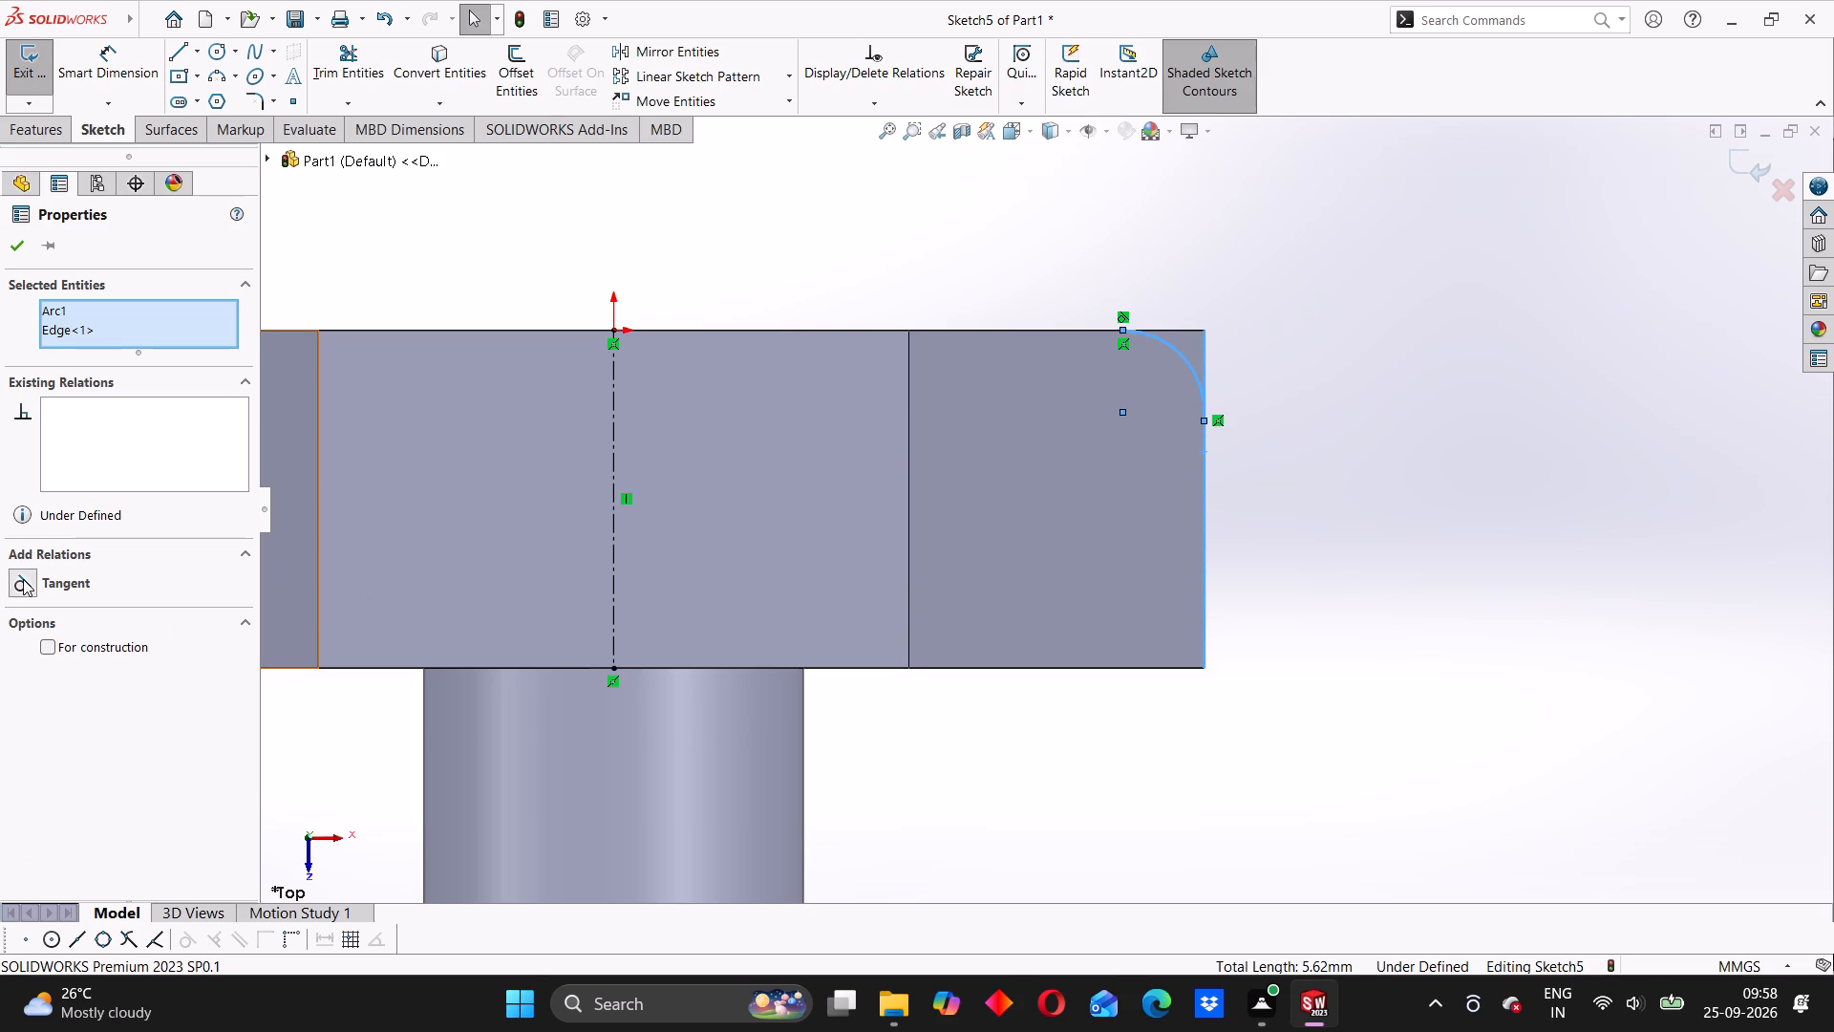
{"action": "left_click", "coordinate": [22, 246]}
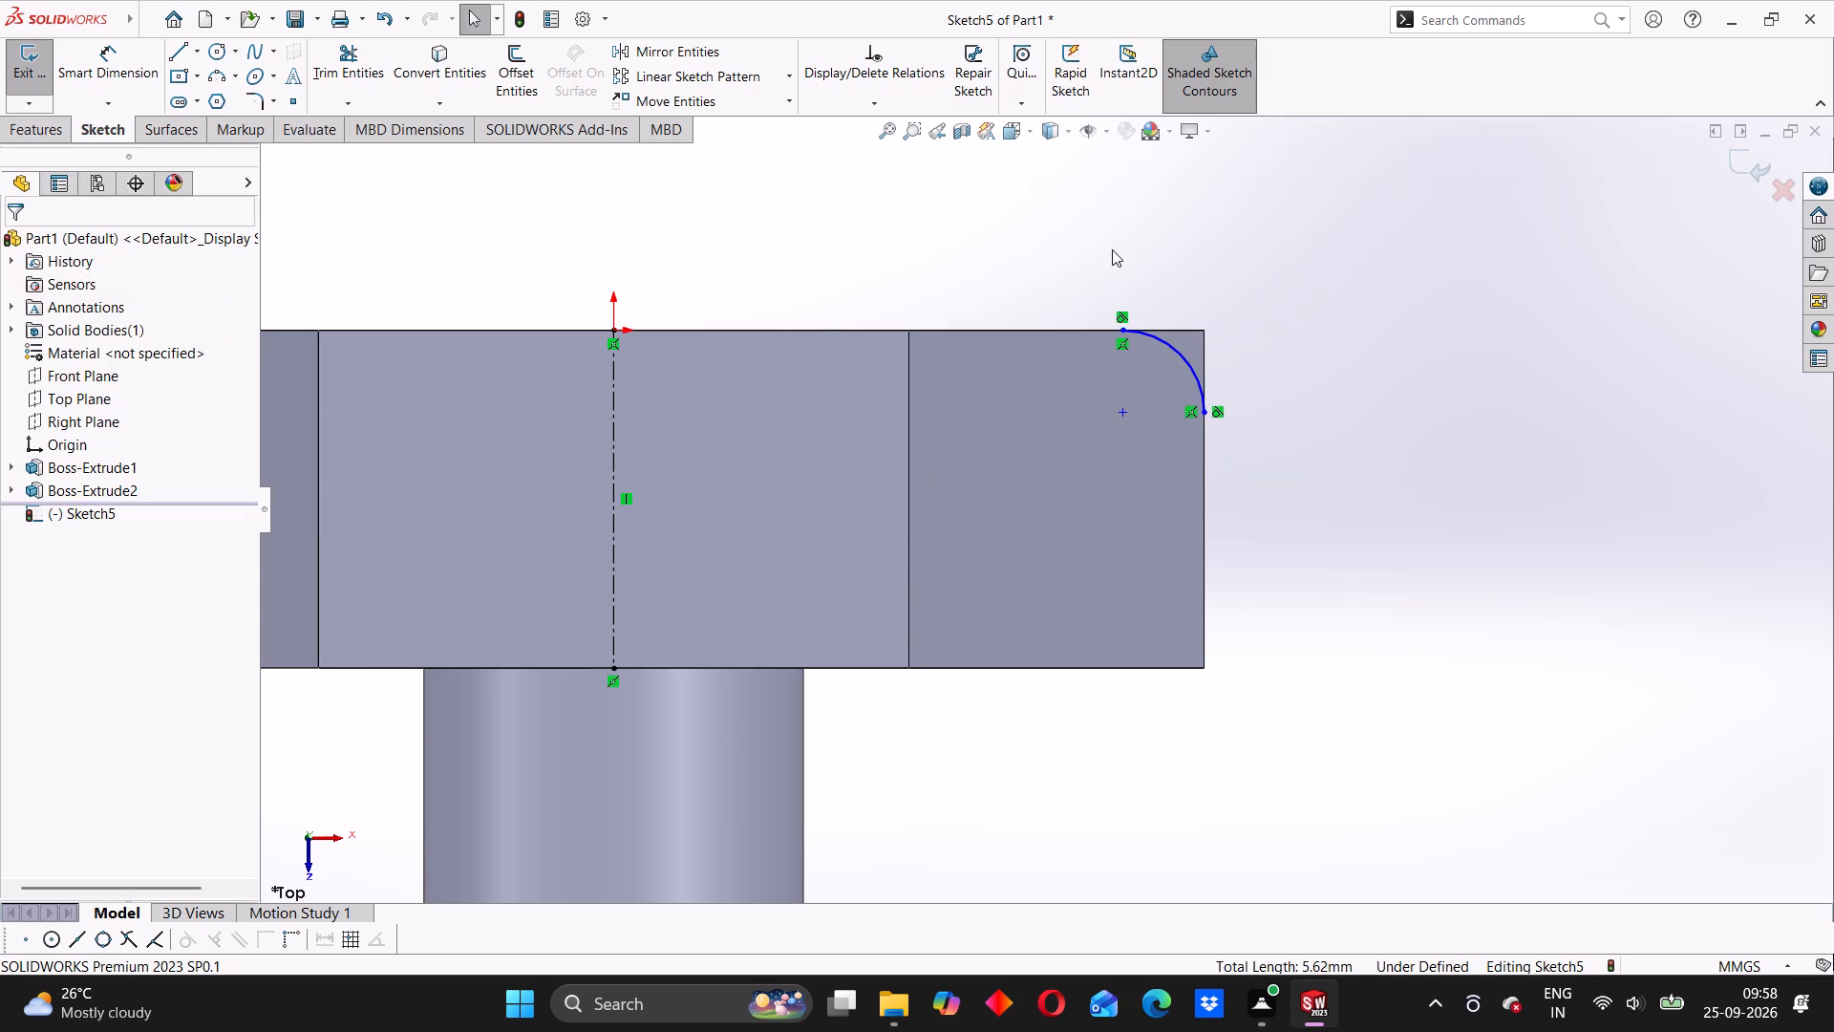
Dimension the corner arc with a radius of 1 mm.
{"action": "left_click", "coordinate": [98, 82]}
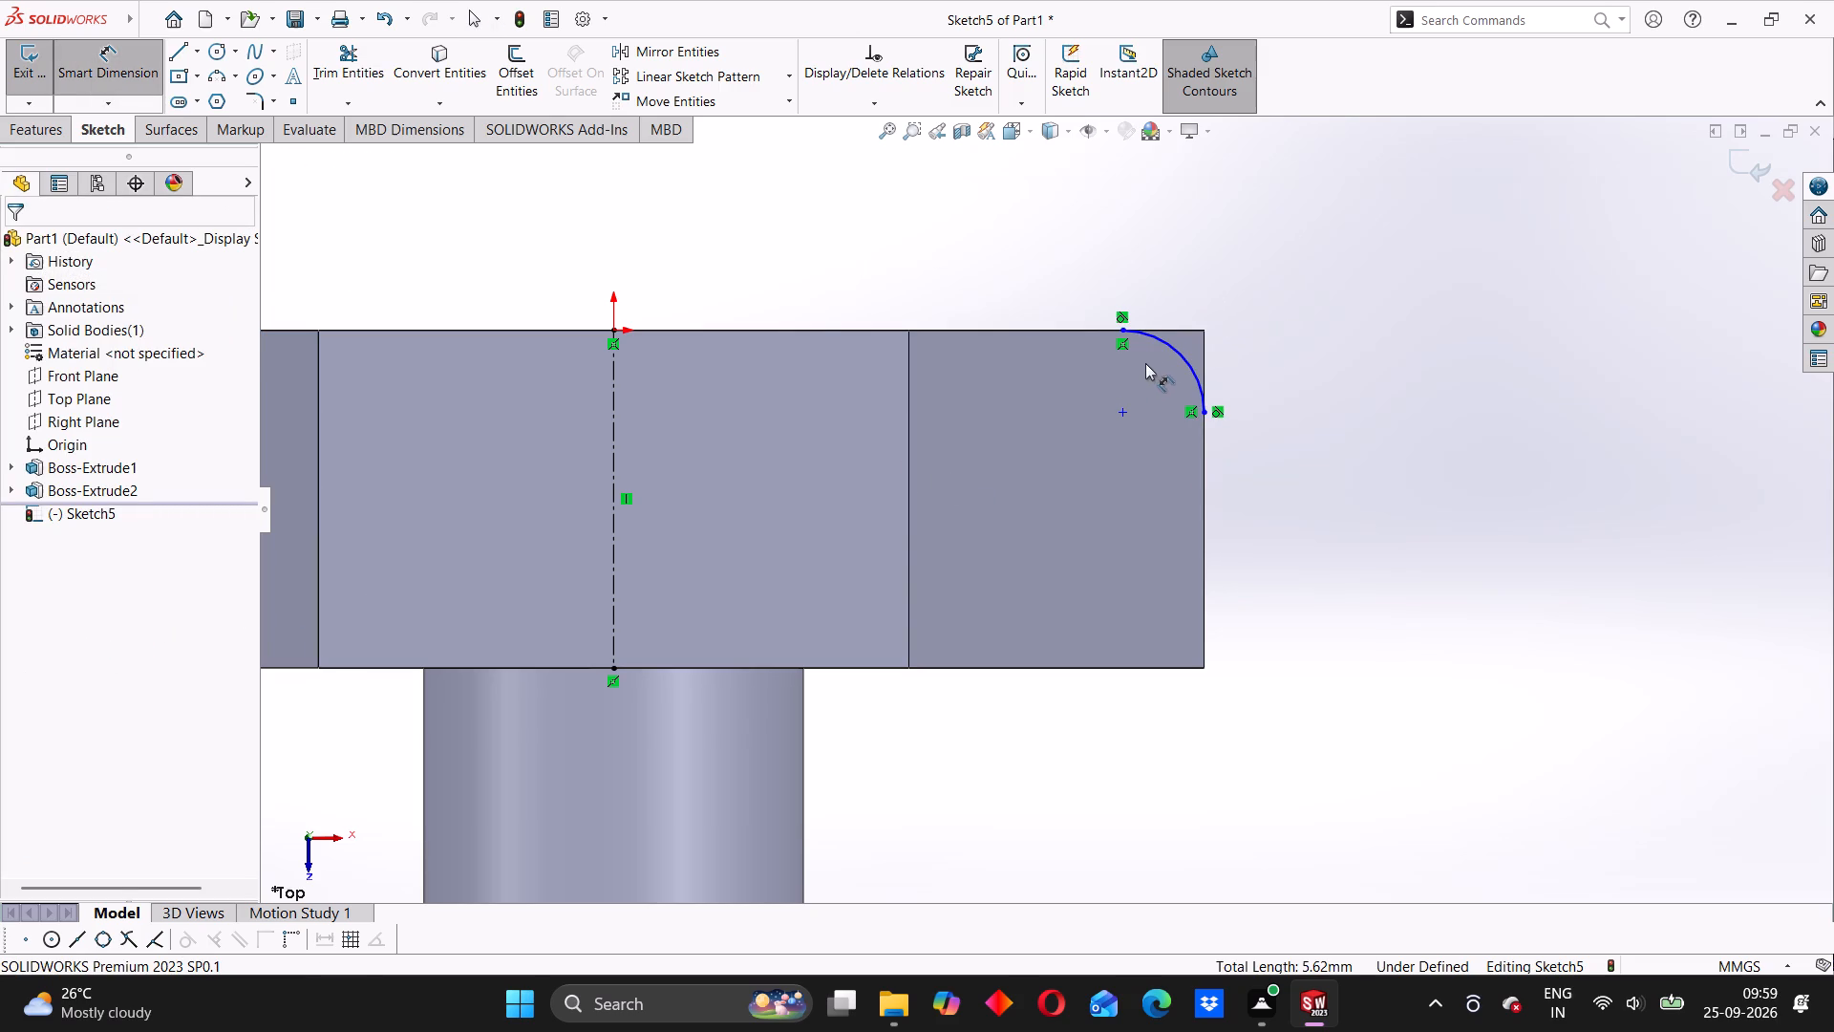
{"action": "left_click", "coordinate": [1171, 346]}
{"action": "left_click", "coordinate": [1253, 312]}
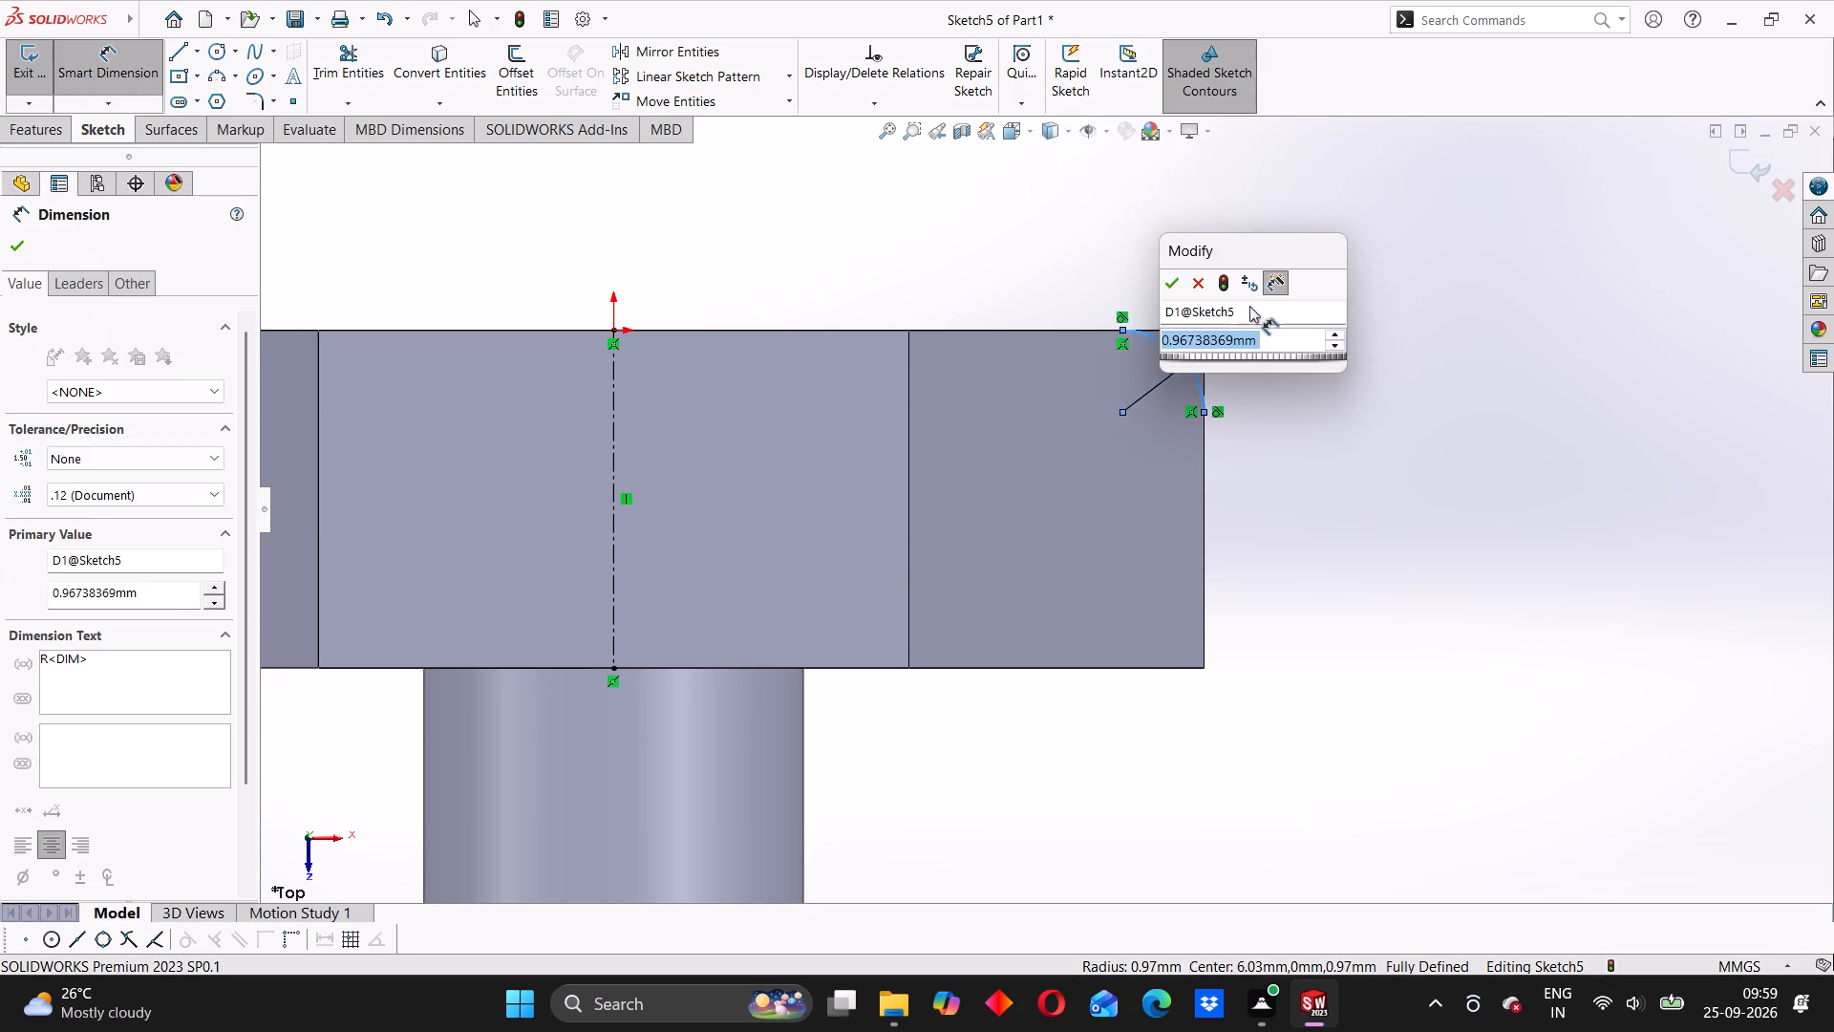
{"action": "key", "text": "1"}
{"action": "key", "text": "Return"}
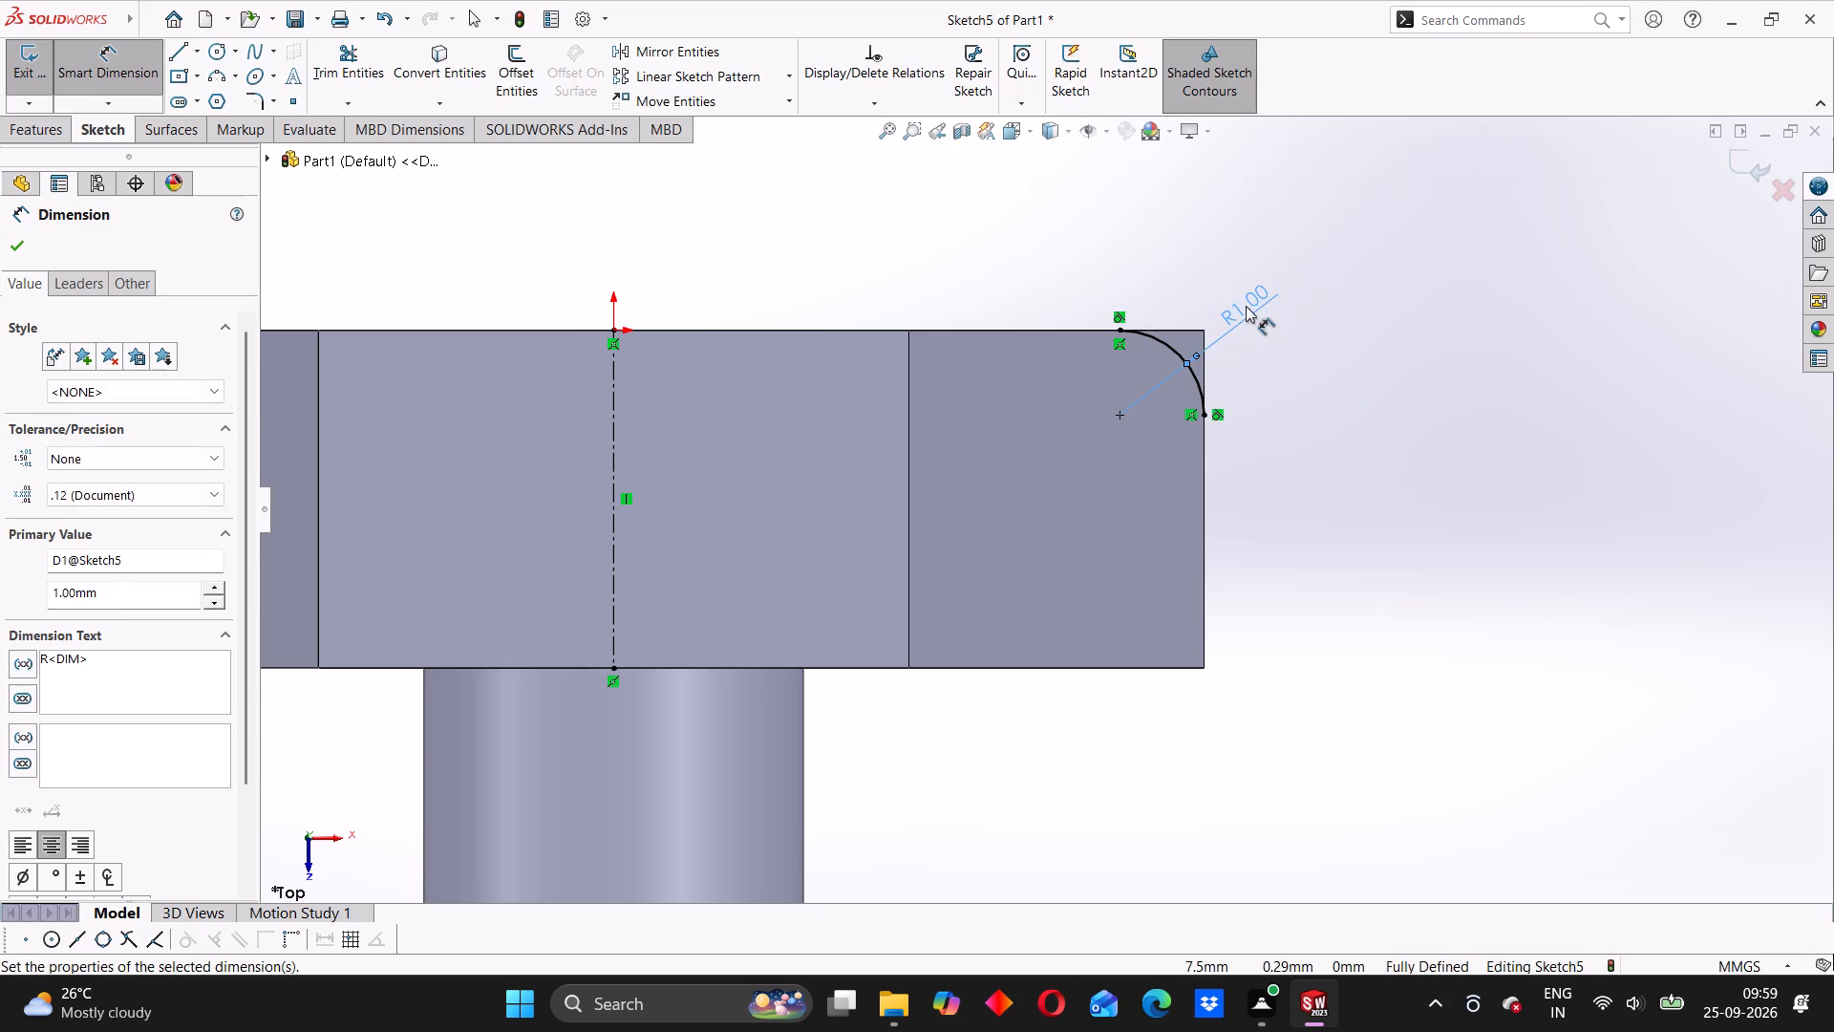
{"action": "left_click", "coordinate": [1130, 287]}
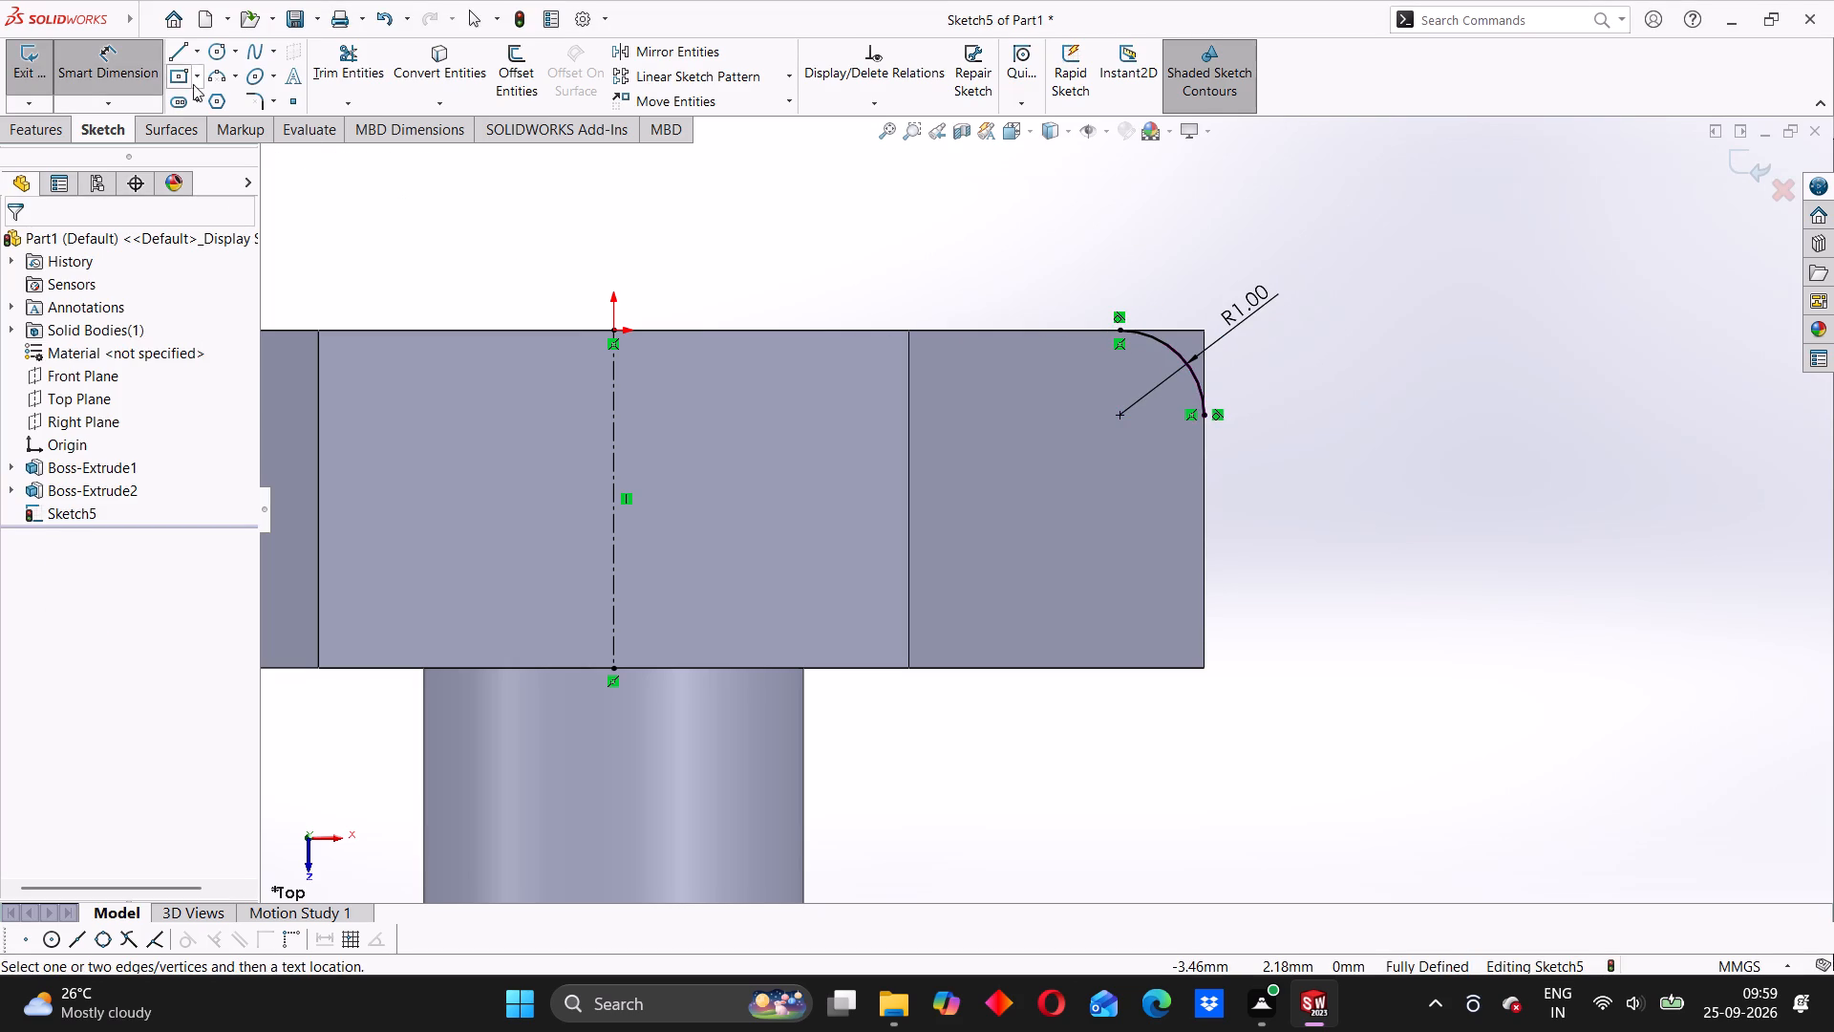
Close the corner profile with 1 mm horizontal and vertical lines from the arc's ends meeting at the head's corner.
{"action": "left_click", "coordinate": [184, 59]}
{"action": "left_click", "coordinate": [1121, 328]}
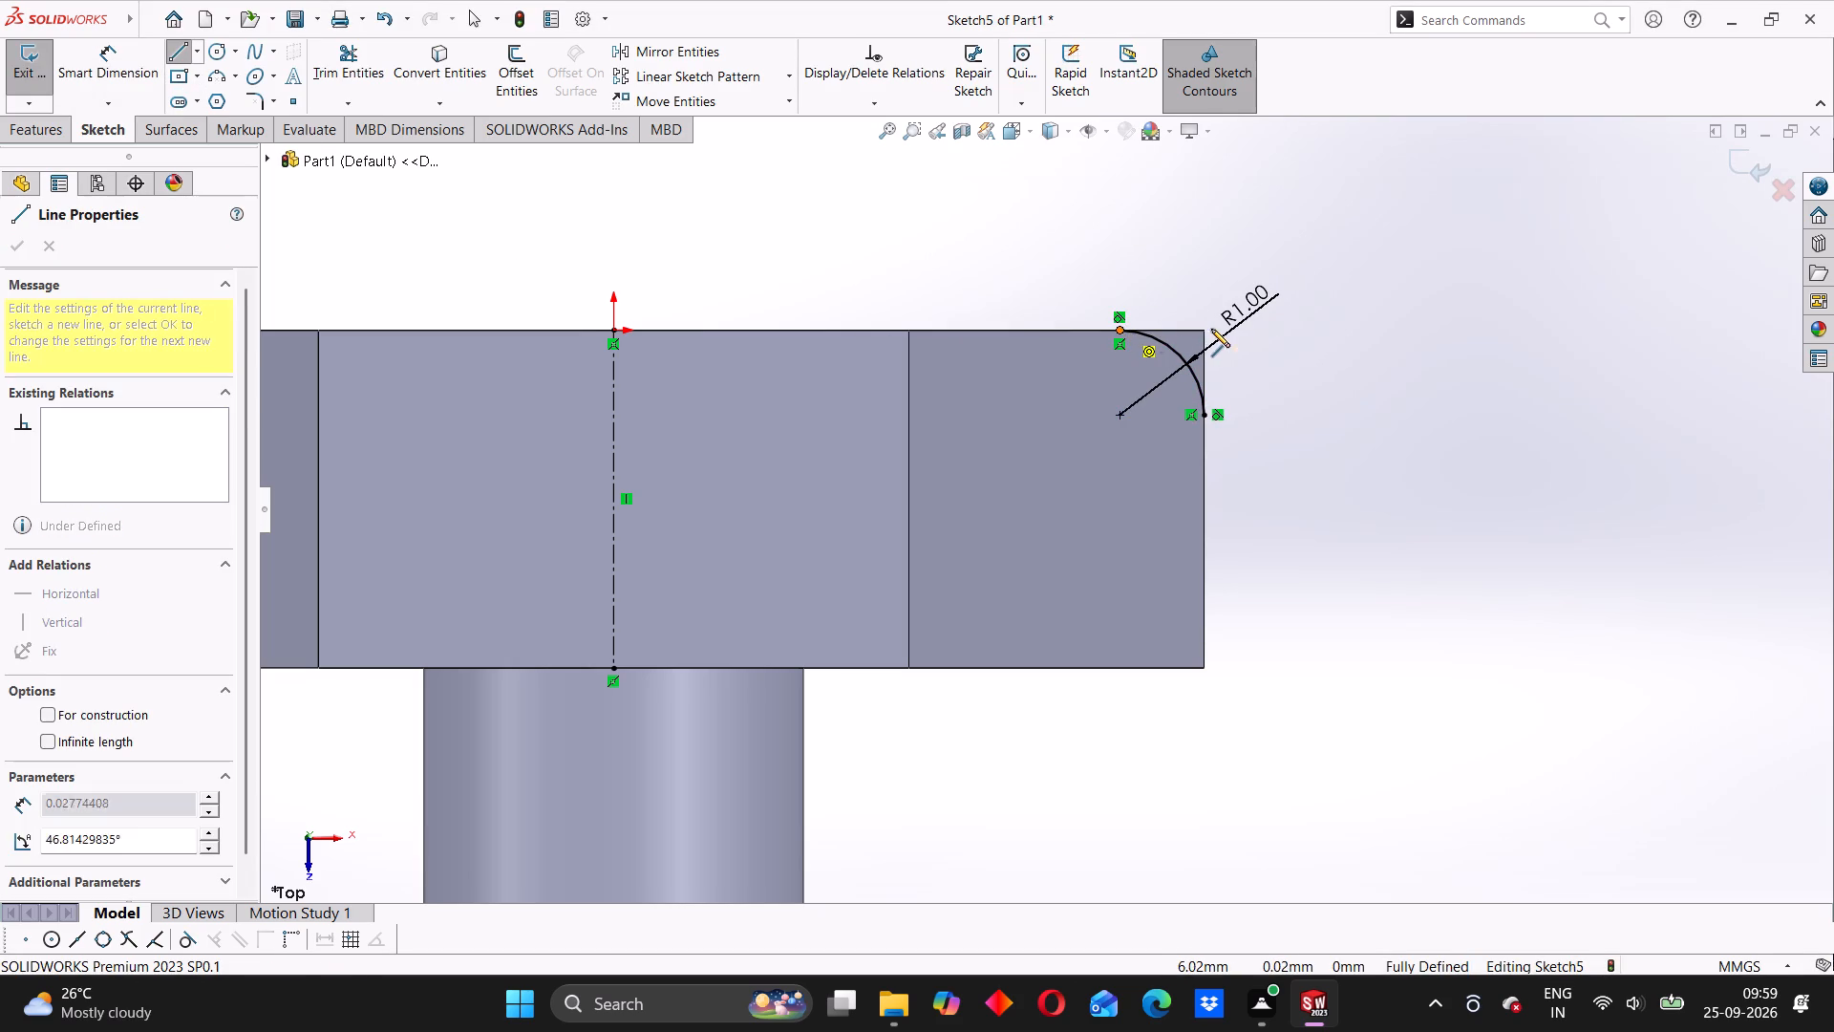
{"action": "left_click", "coordinate": [1204, 332]}
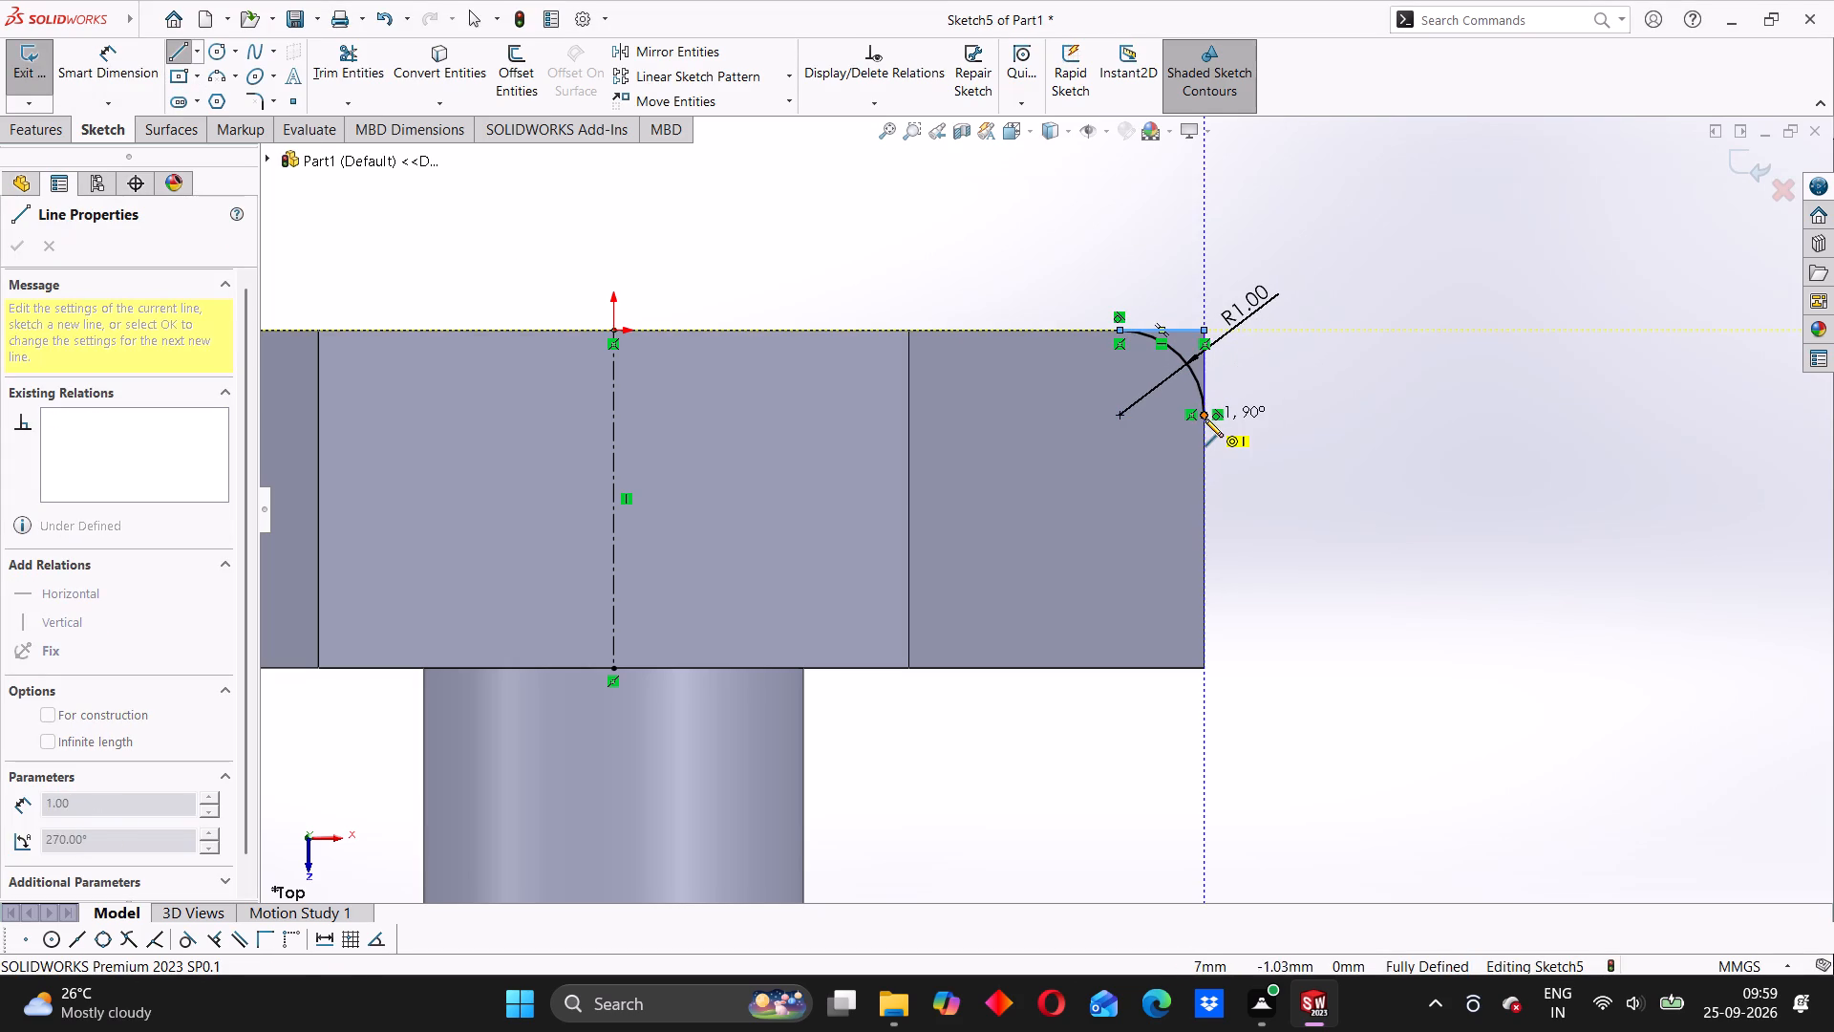
{"action": "left_click", "coordinate": [1205, 419]}
{"action": "right_click", "coordinate": [919, 250]}
{"action": "left_click", "coordinate": [950, 269]}
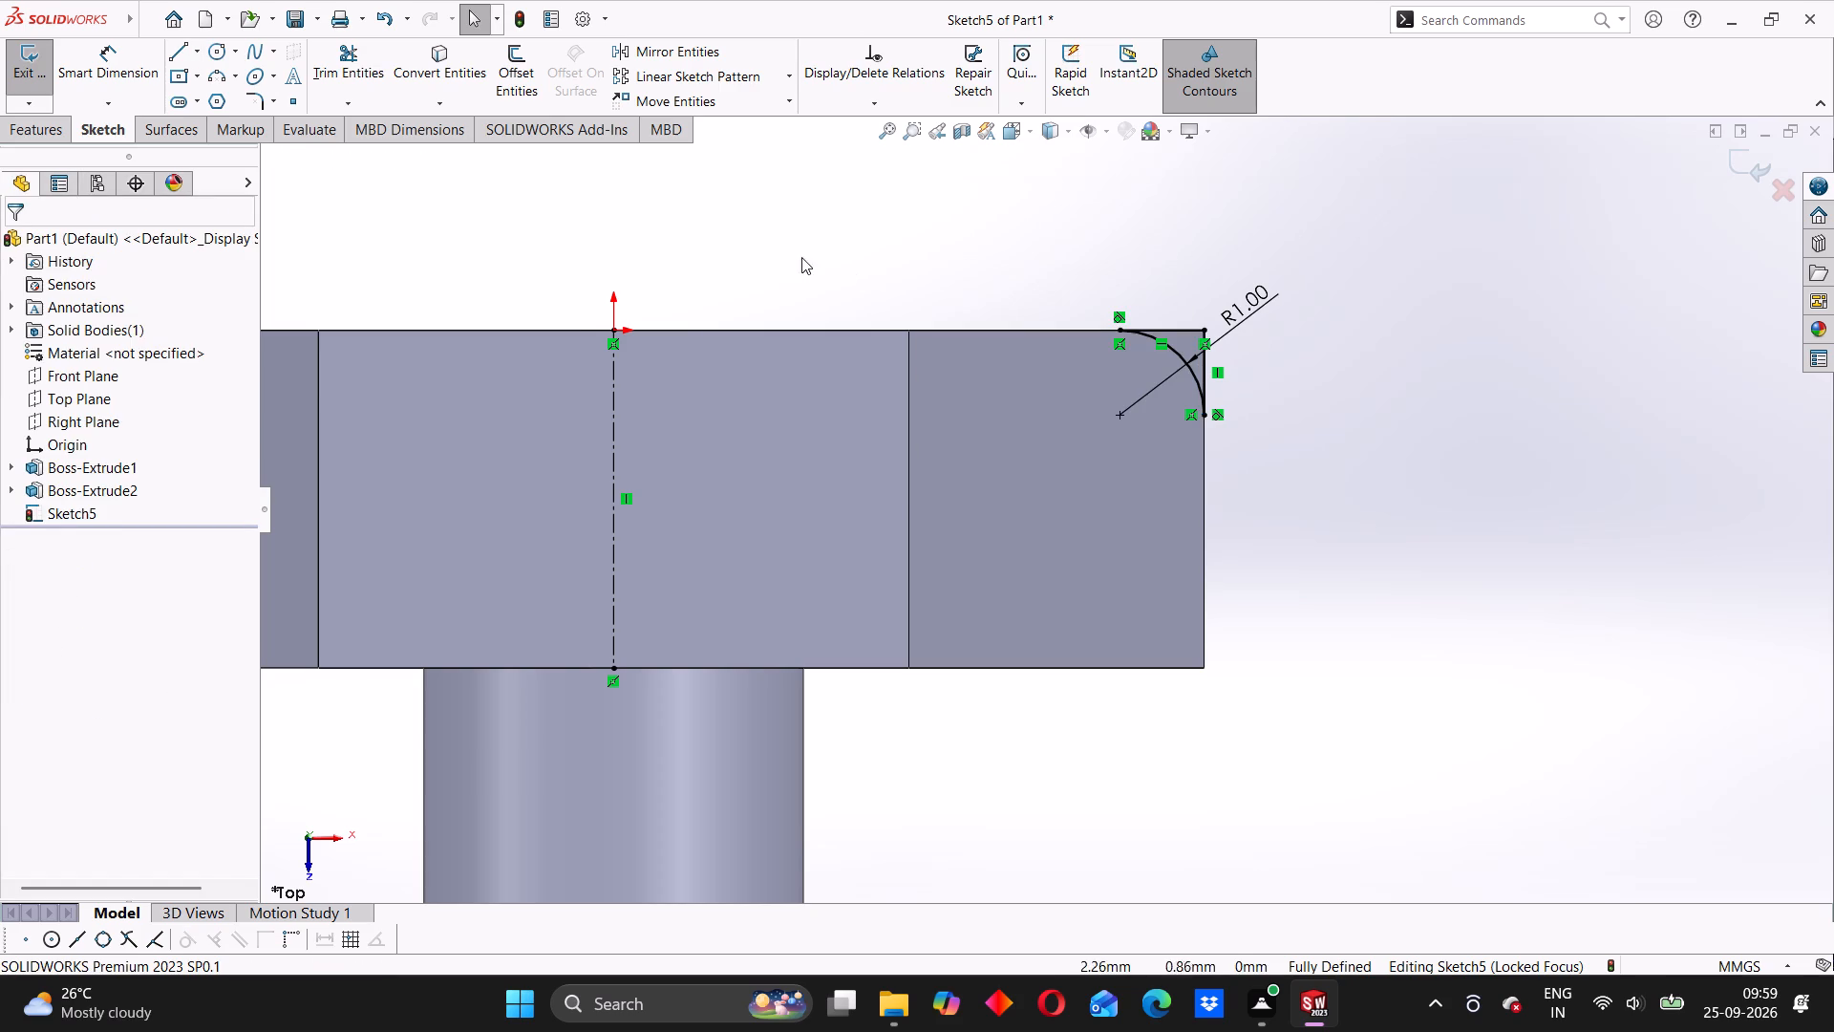
Cut the corner profile from the bolt head with a 360-degree Revolved Cut about the vertical centreline.
{"action": "scroll", "coordinate": [842, 231], "scroll_direction": "up", "scroll_amount": 3}
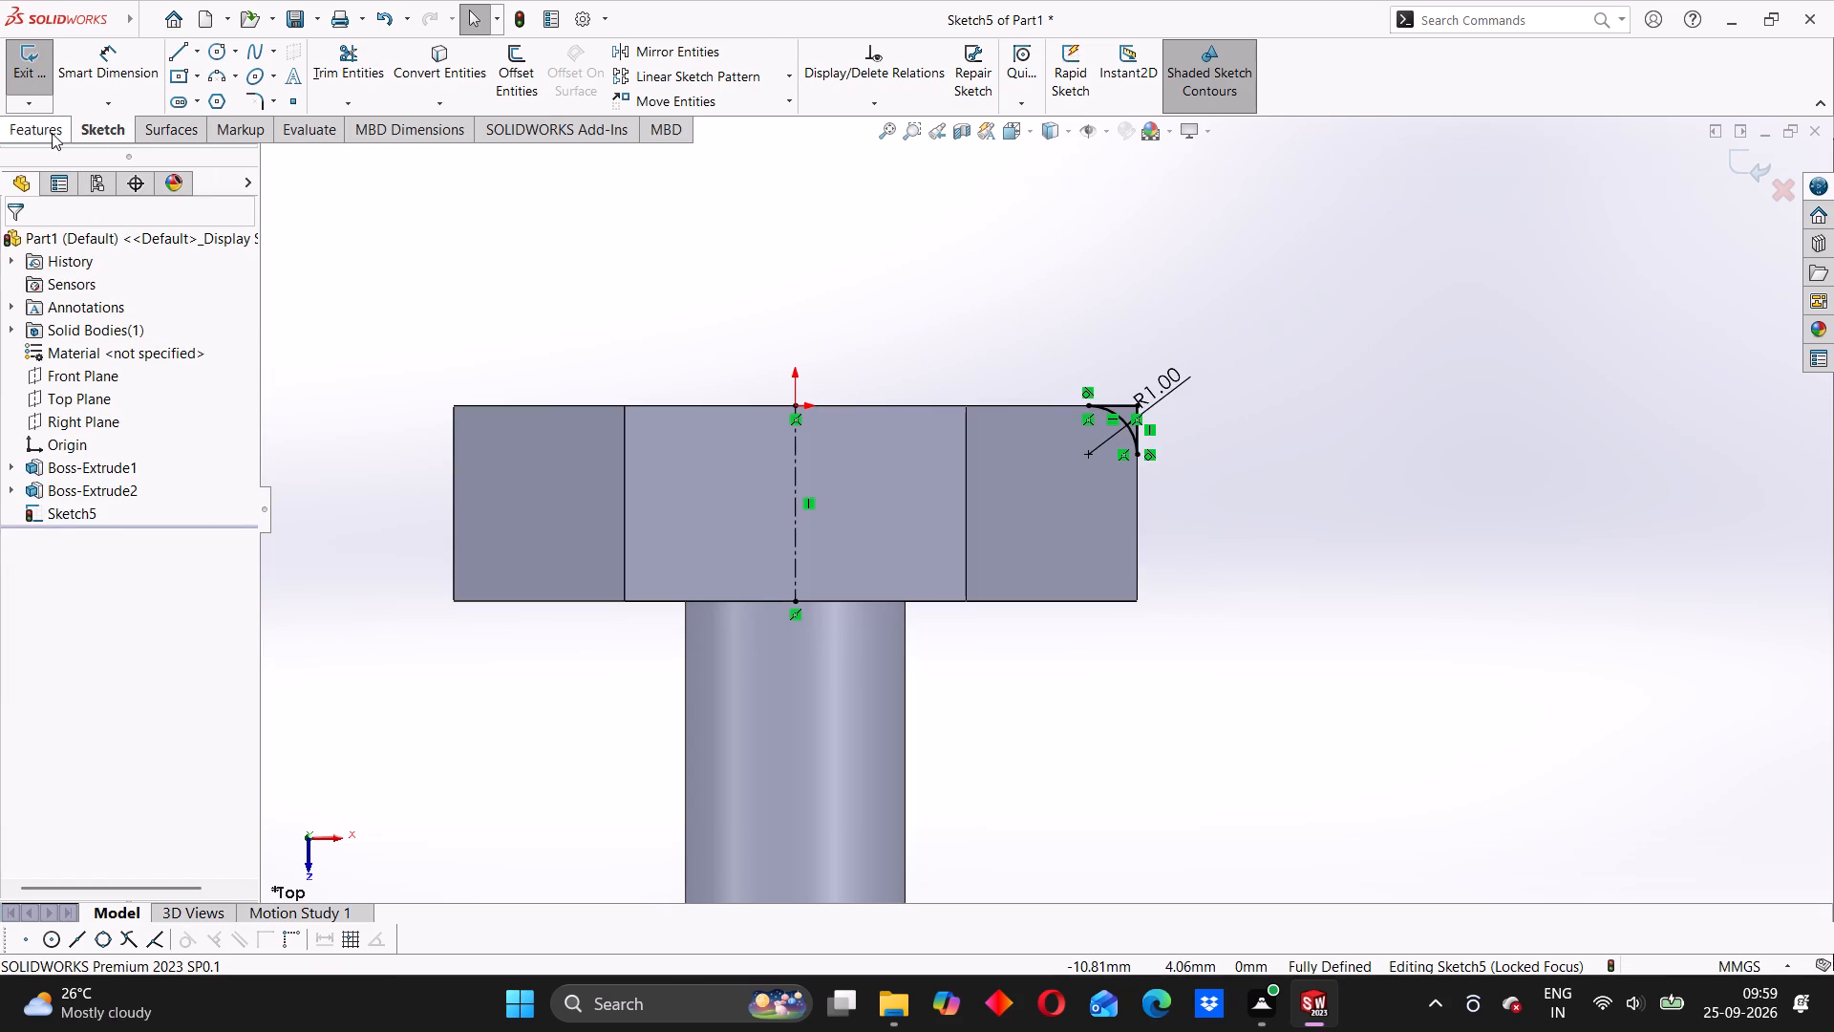
{"action": "left_click", "coordinate": [46, 134]}
{"action": "left_click", "coordinate": [487, 76]}
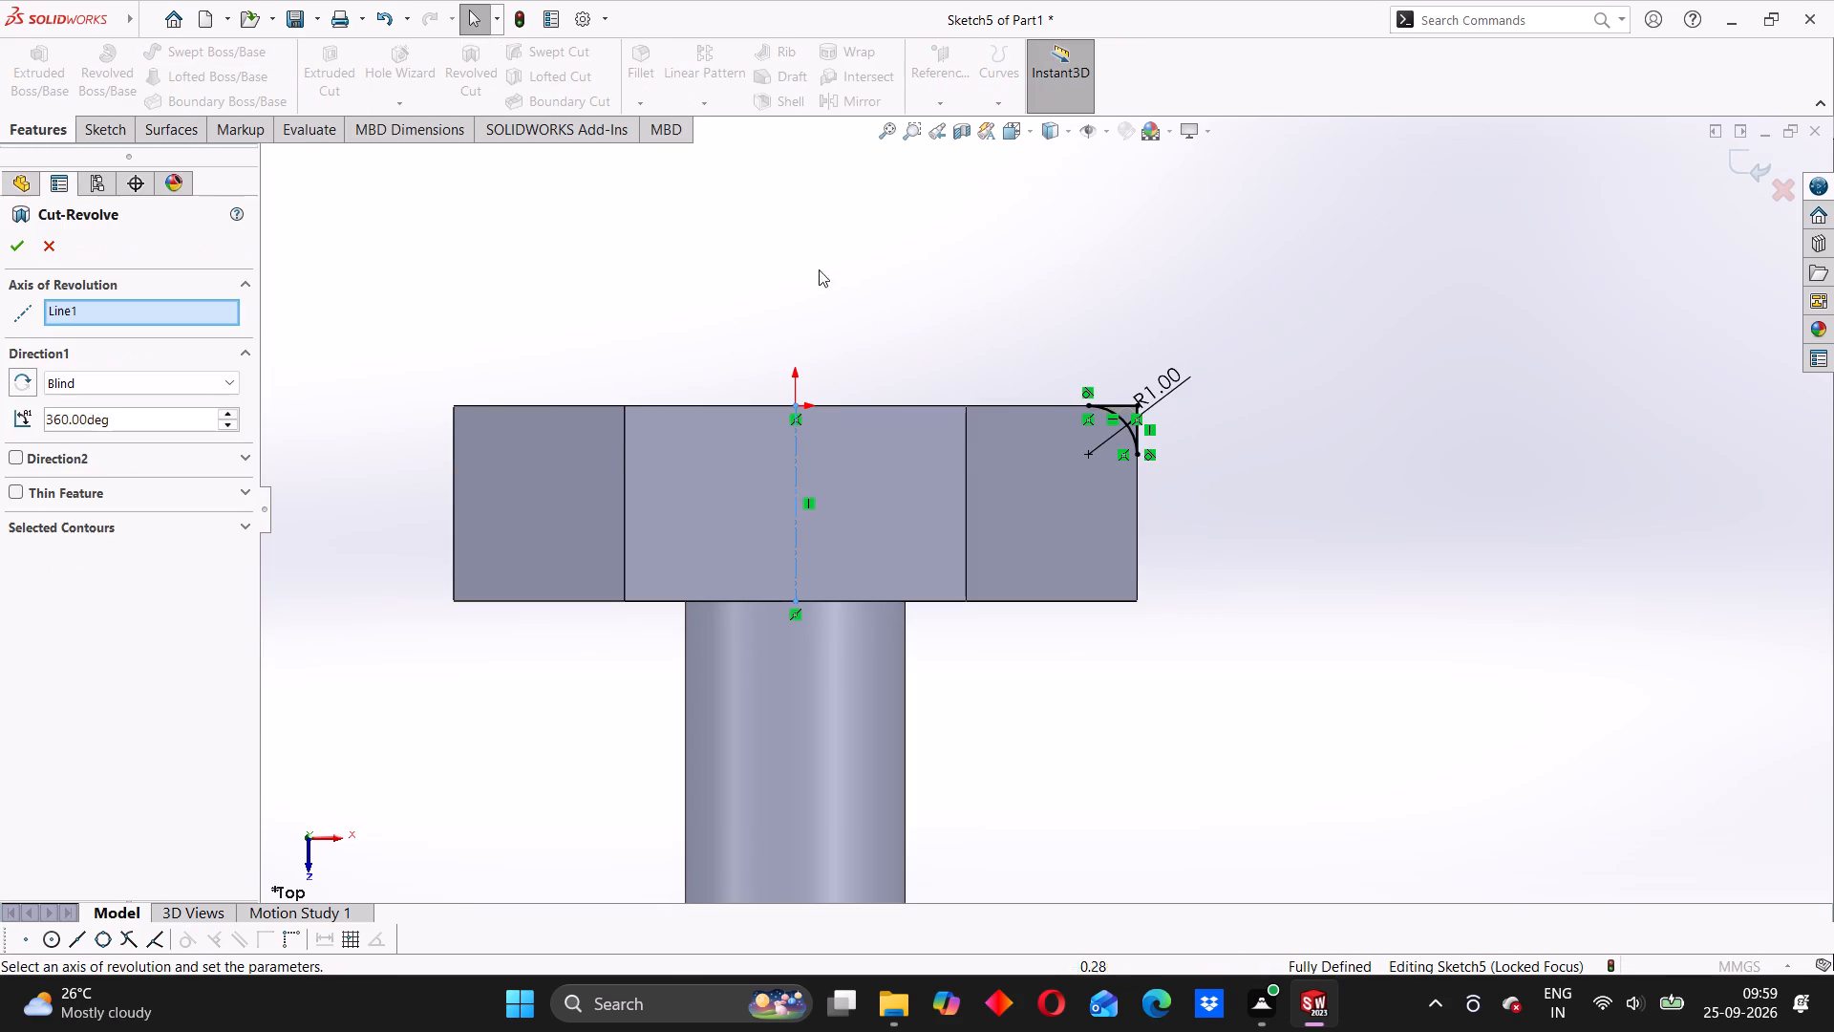
{"action": "middle_click_drag", "start_coordinate": [1107, 314], "coordinate": [1079, 390]}
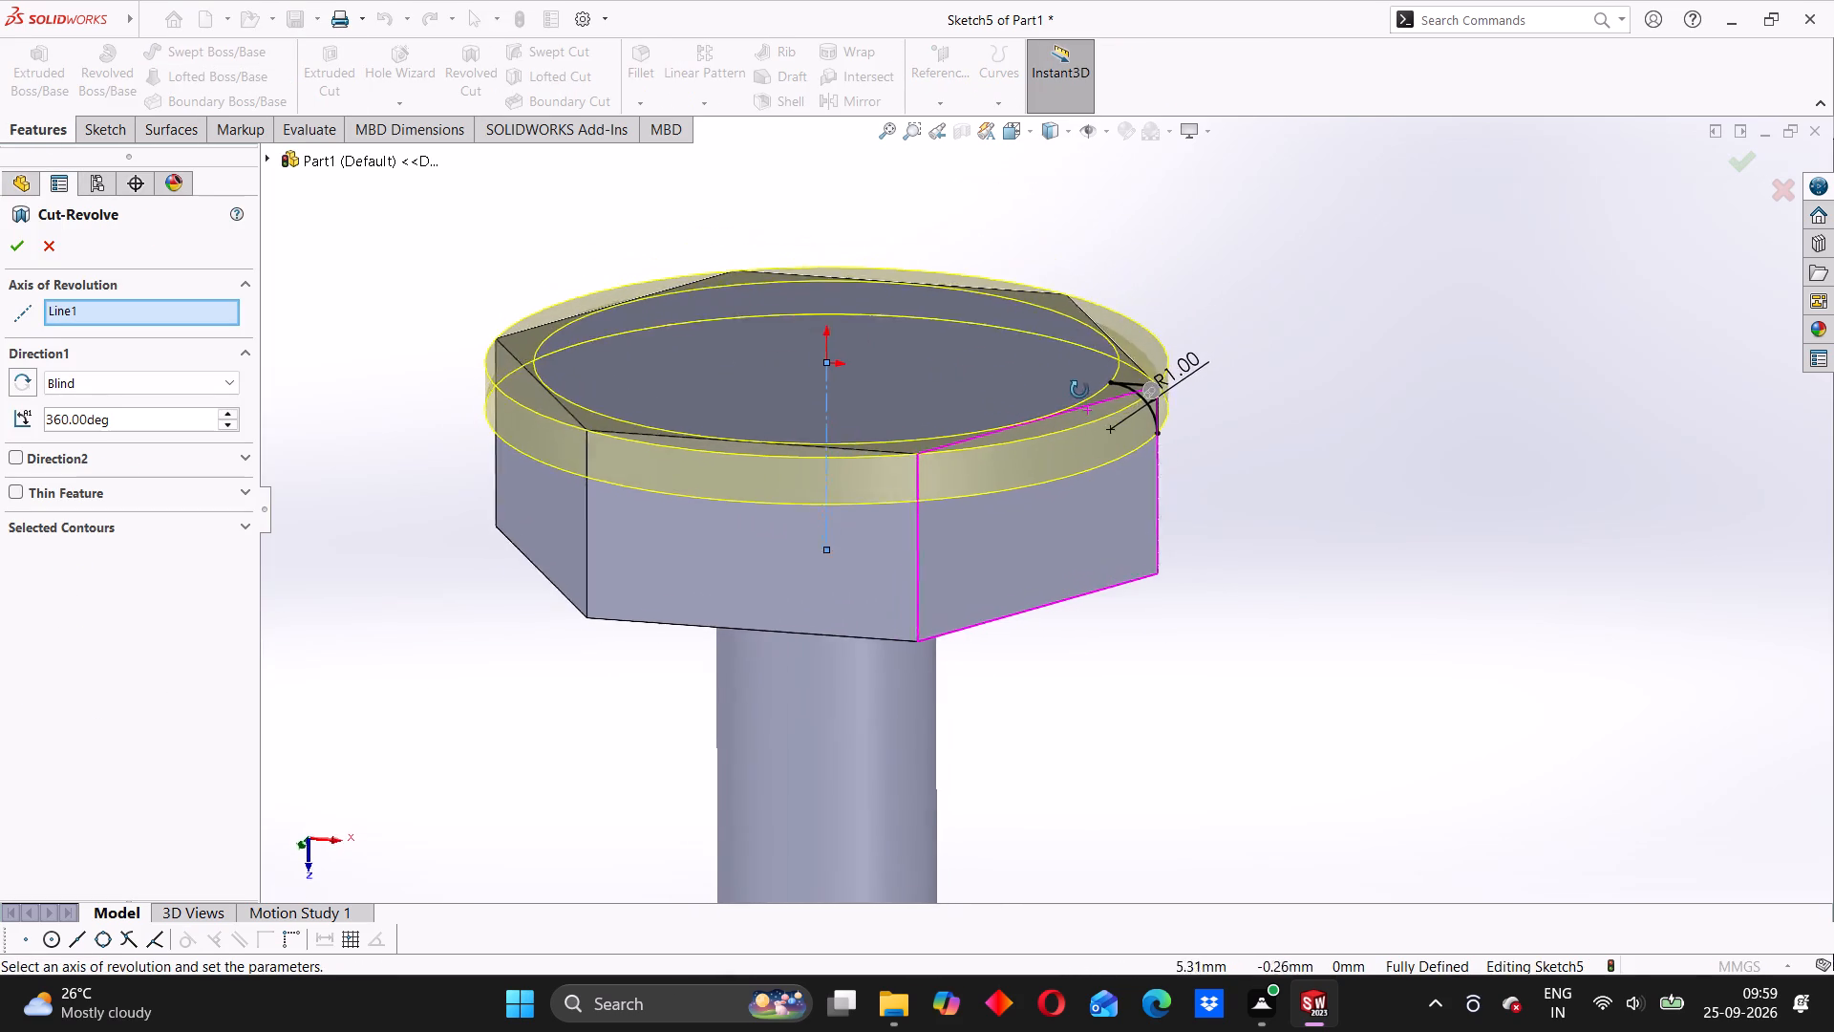
{"action": "middle_click_drag", "start_coordinate": [1079, 390], "coordinate": [1109, 345]}
{"action": "left_click", "coordinate": [10, 247]}
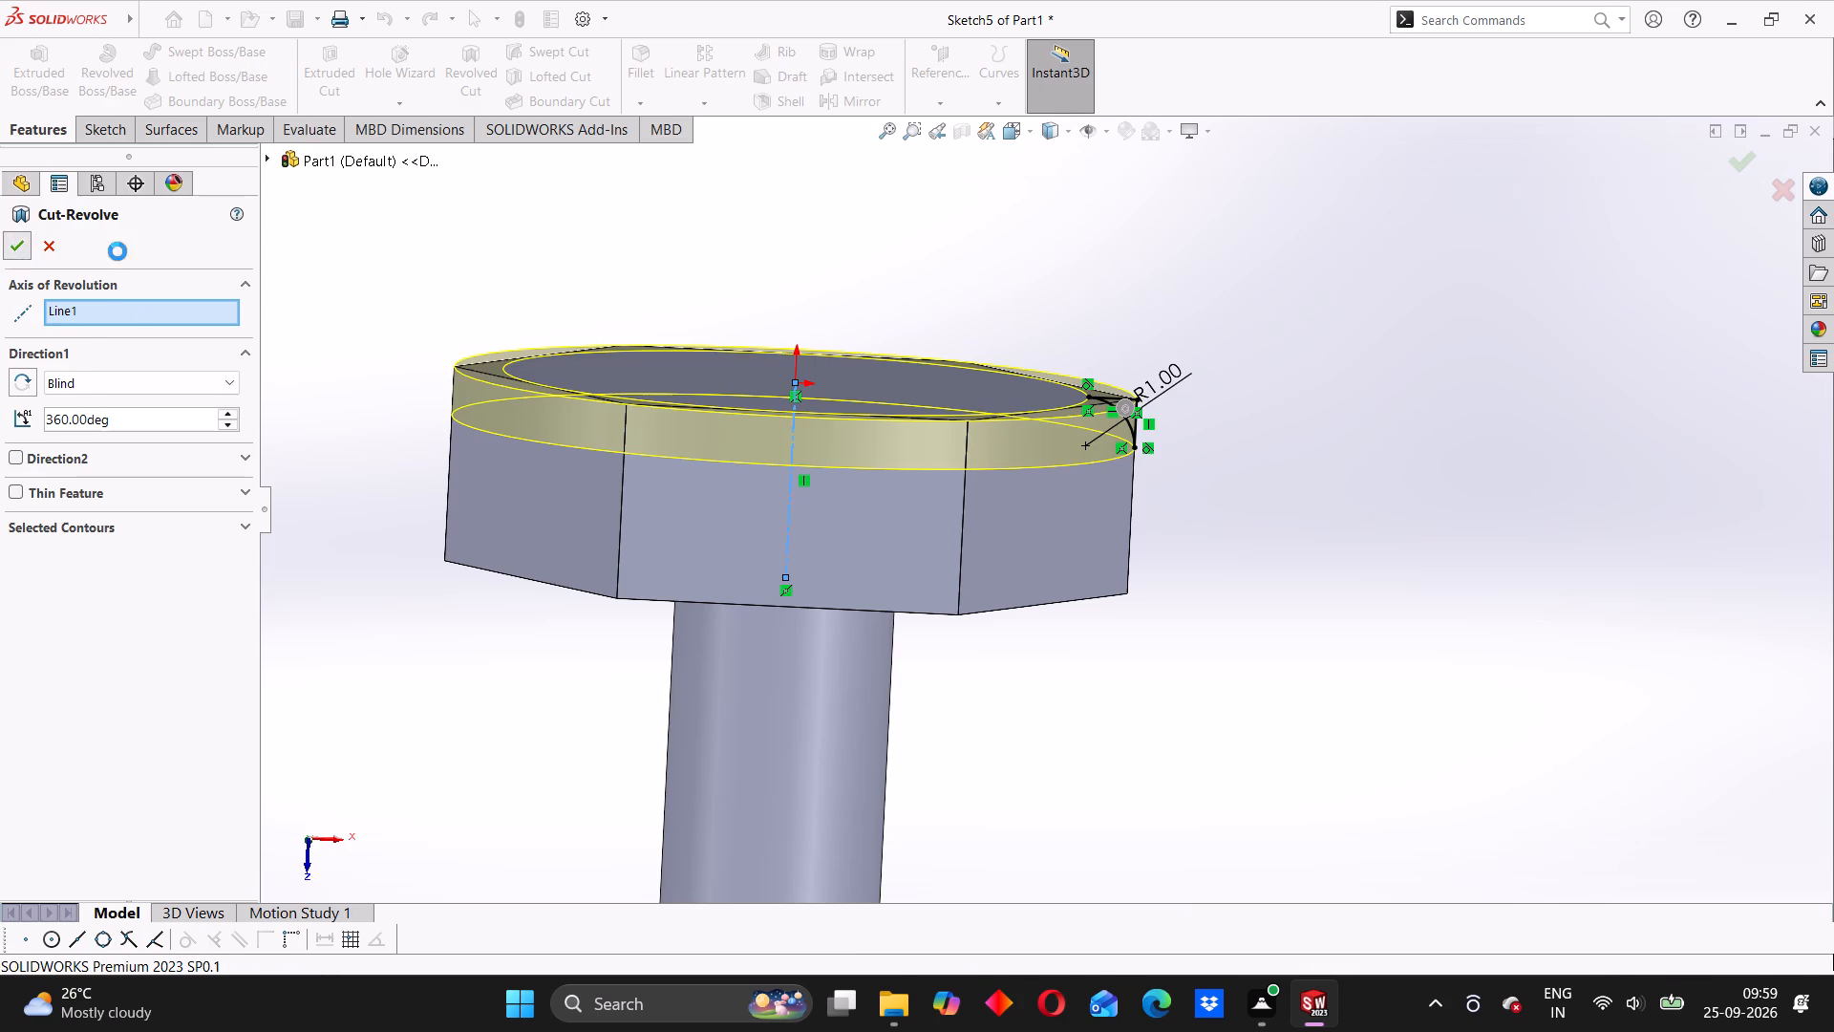
Examine the rounded head corners and the whole bolt from several angles.
{"action": "middle_click_drag", "start_coordinate": [1025, 357], "coordinate": [998, 565]}
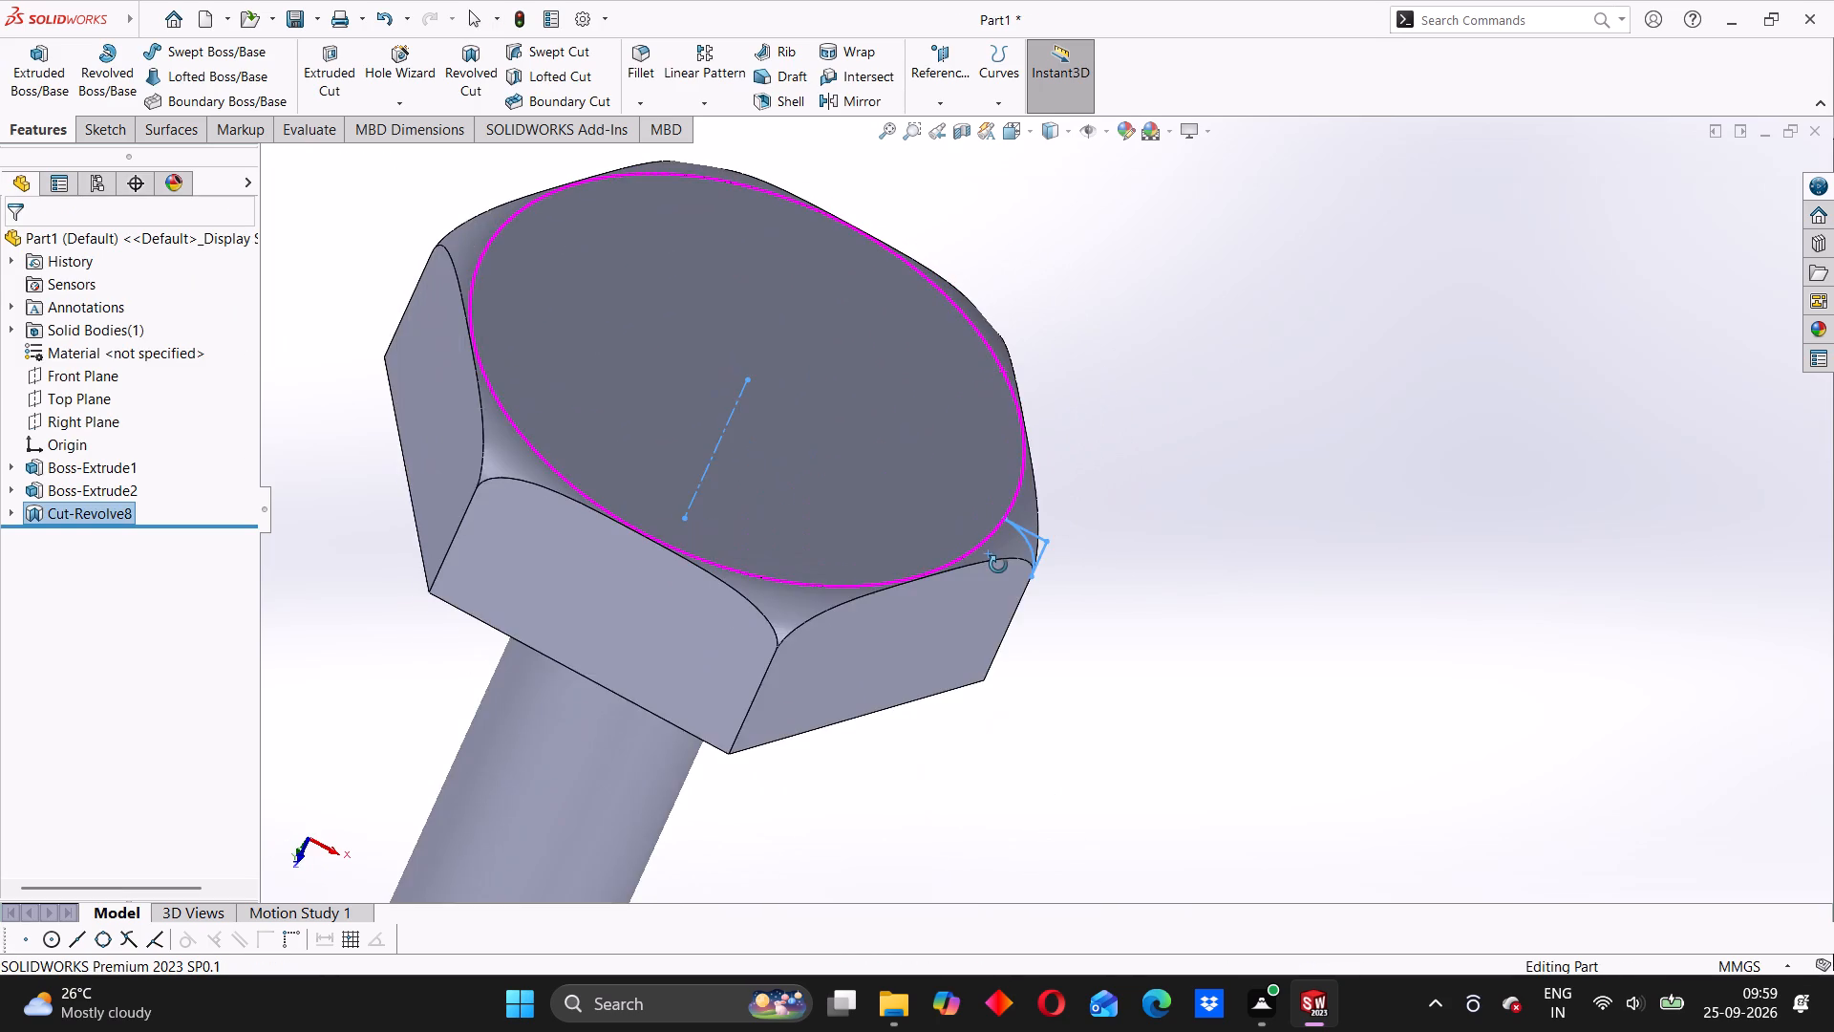
{"action": "middle_click_drag", "start_coordinate": [998, 565], "coordinate": [977, 581]}
{"action": "left_click", "coordinate": [1085, 509]}
{"action": "scroll", "coordinate": [1090, 513], "scroll_direction": "up", "scroll_amount": 4}
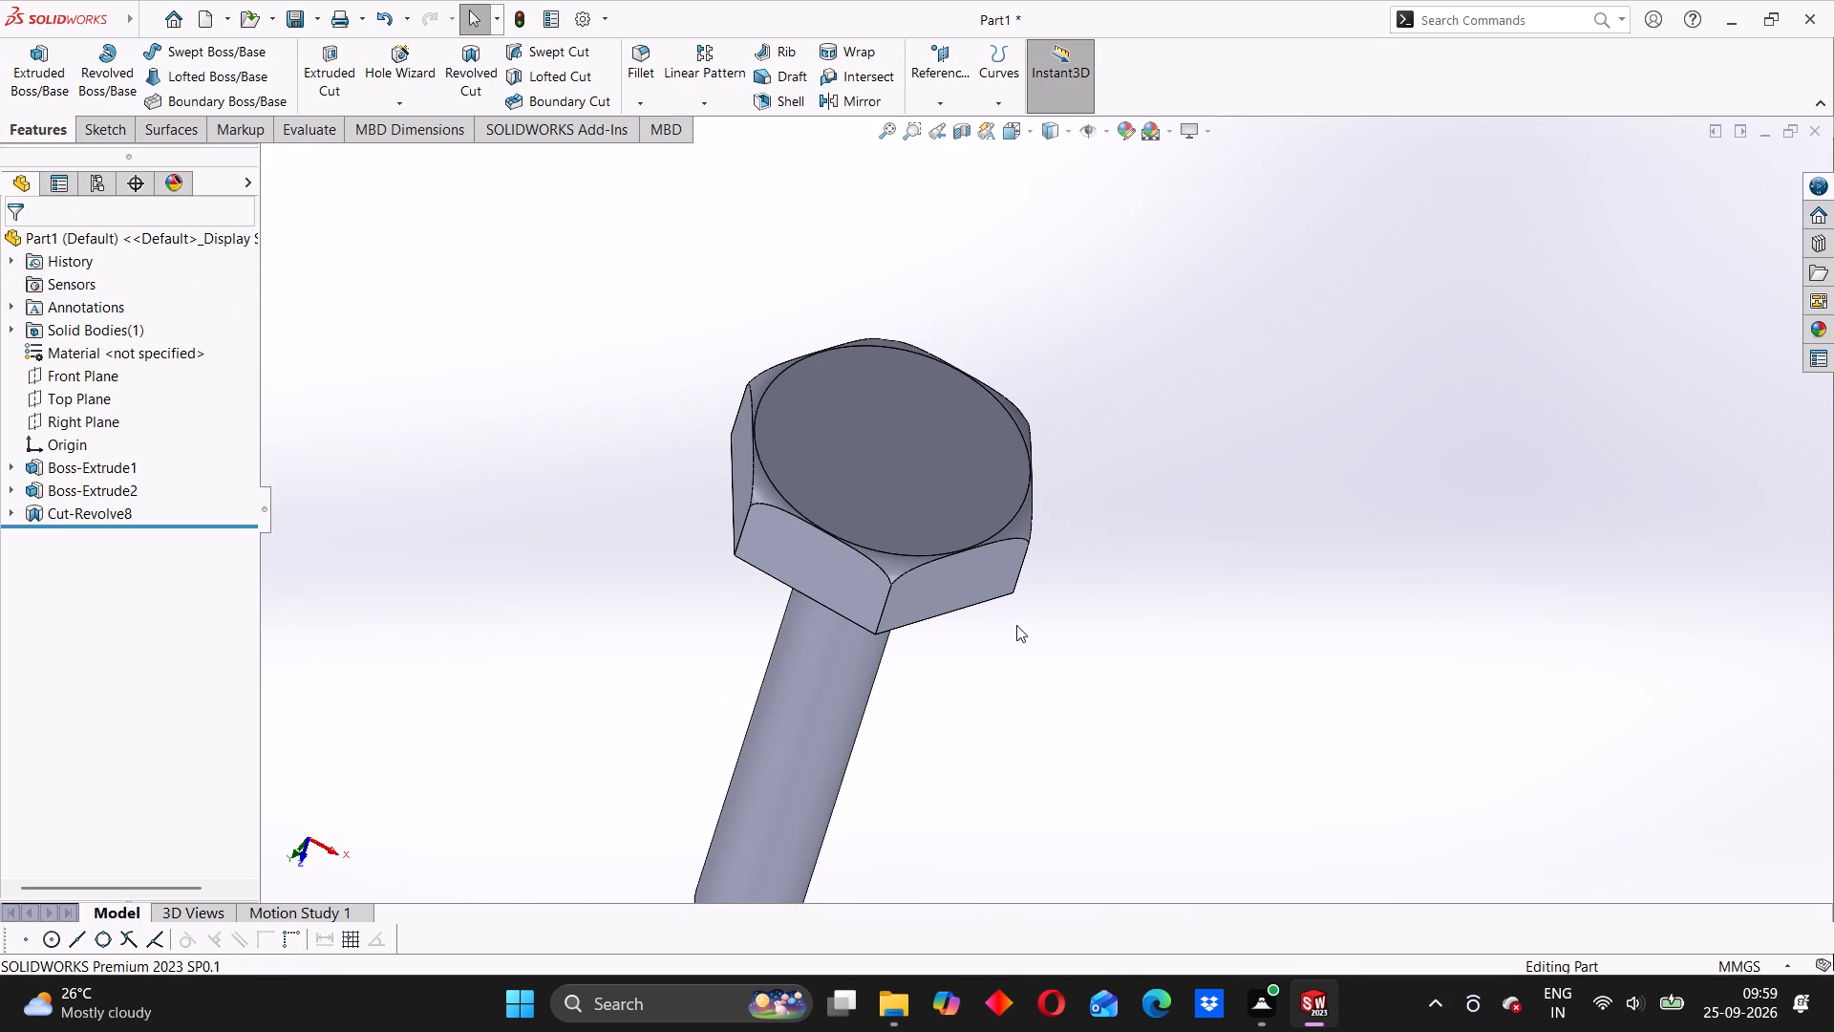
{"action": "middle_click_drag", "start_coordinate": [1013, 634], "coordinate": [1052, 490]}
{"action": "scroll", "coordinate": [1025, 510], "scroll_direction": "up", "scroll_amount": 4}
{"action": "middle_click_drag", "start_coordinate": [1162, 582], "coordinate": [1132, 591]}
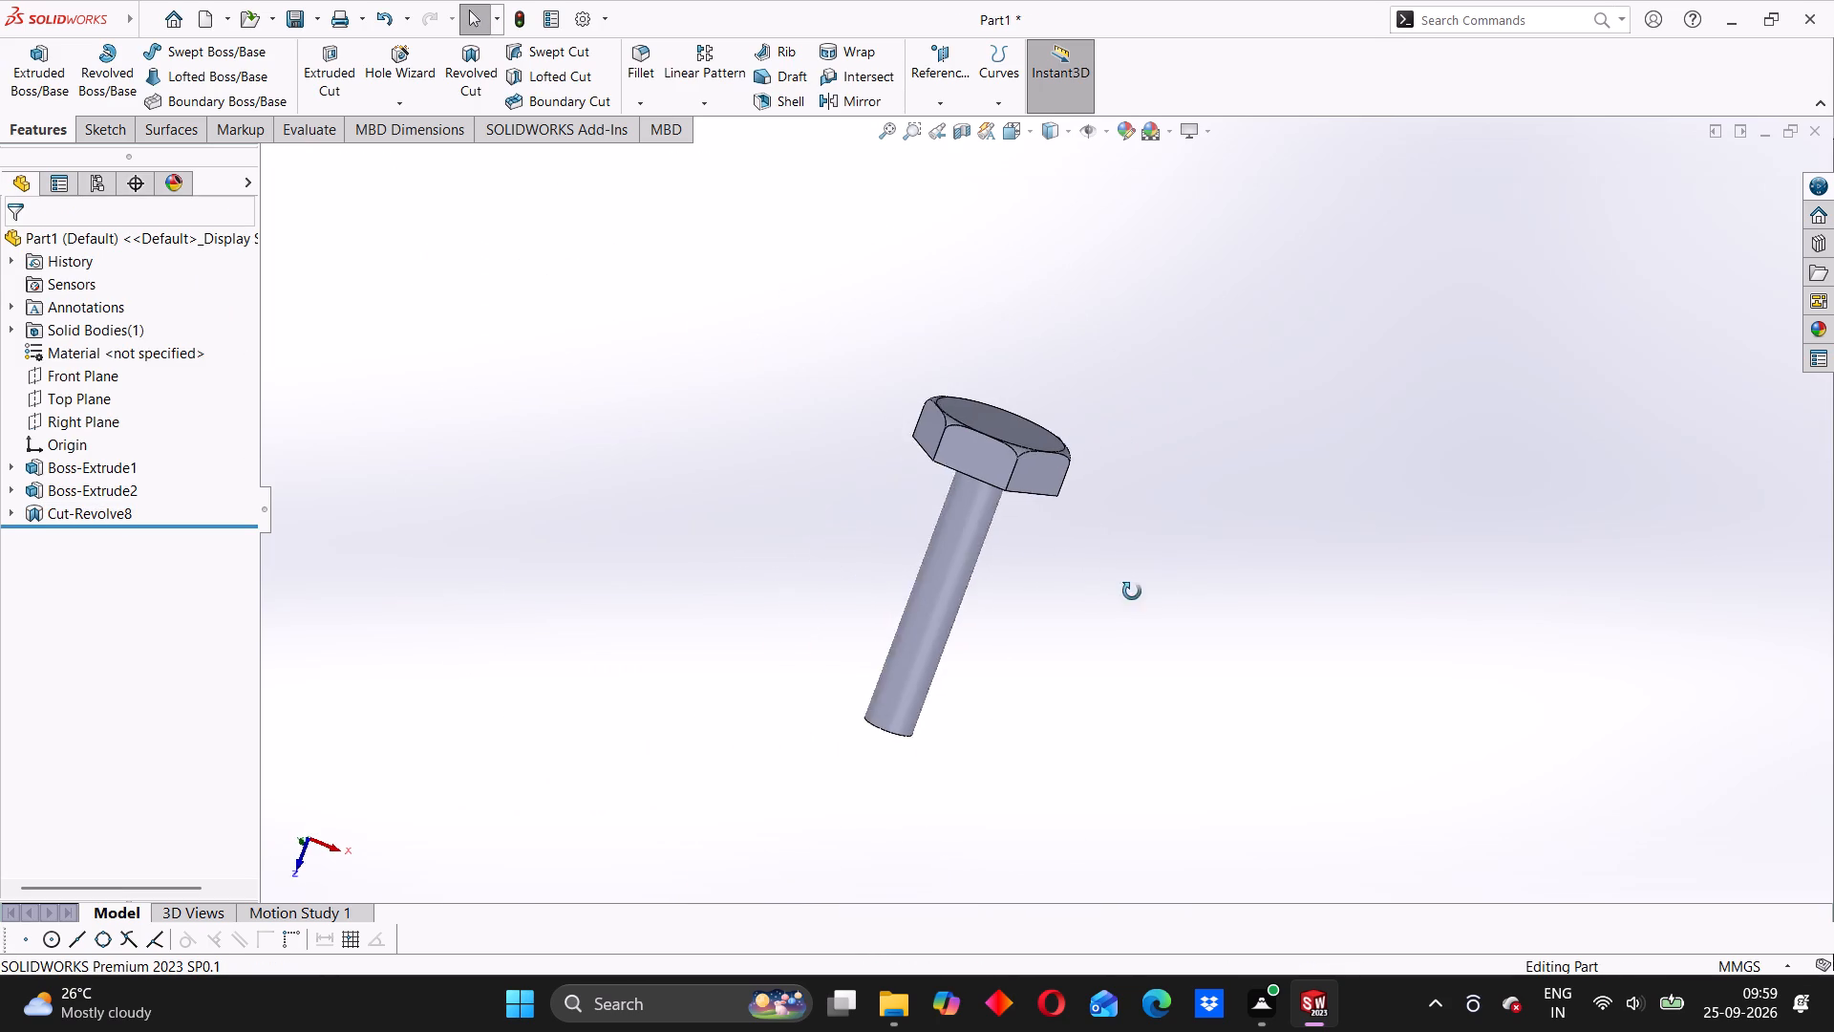
{"action": "middle_click_drag", "start_coordinate": [1132, 591], "coordinate": [1118, 502]}
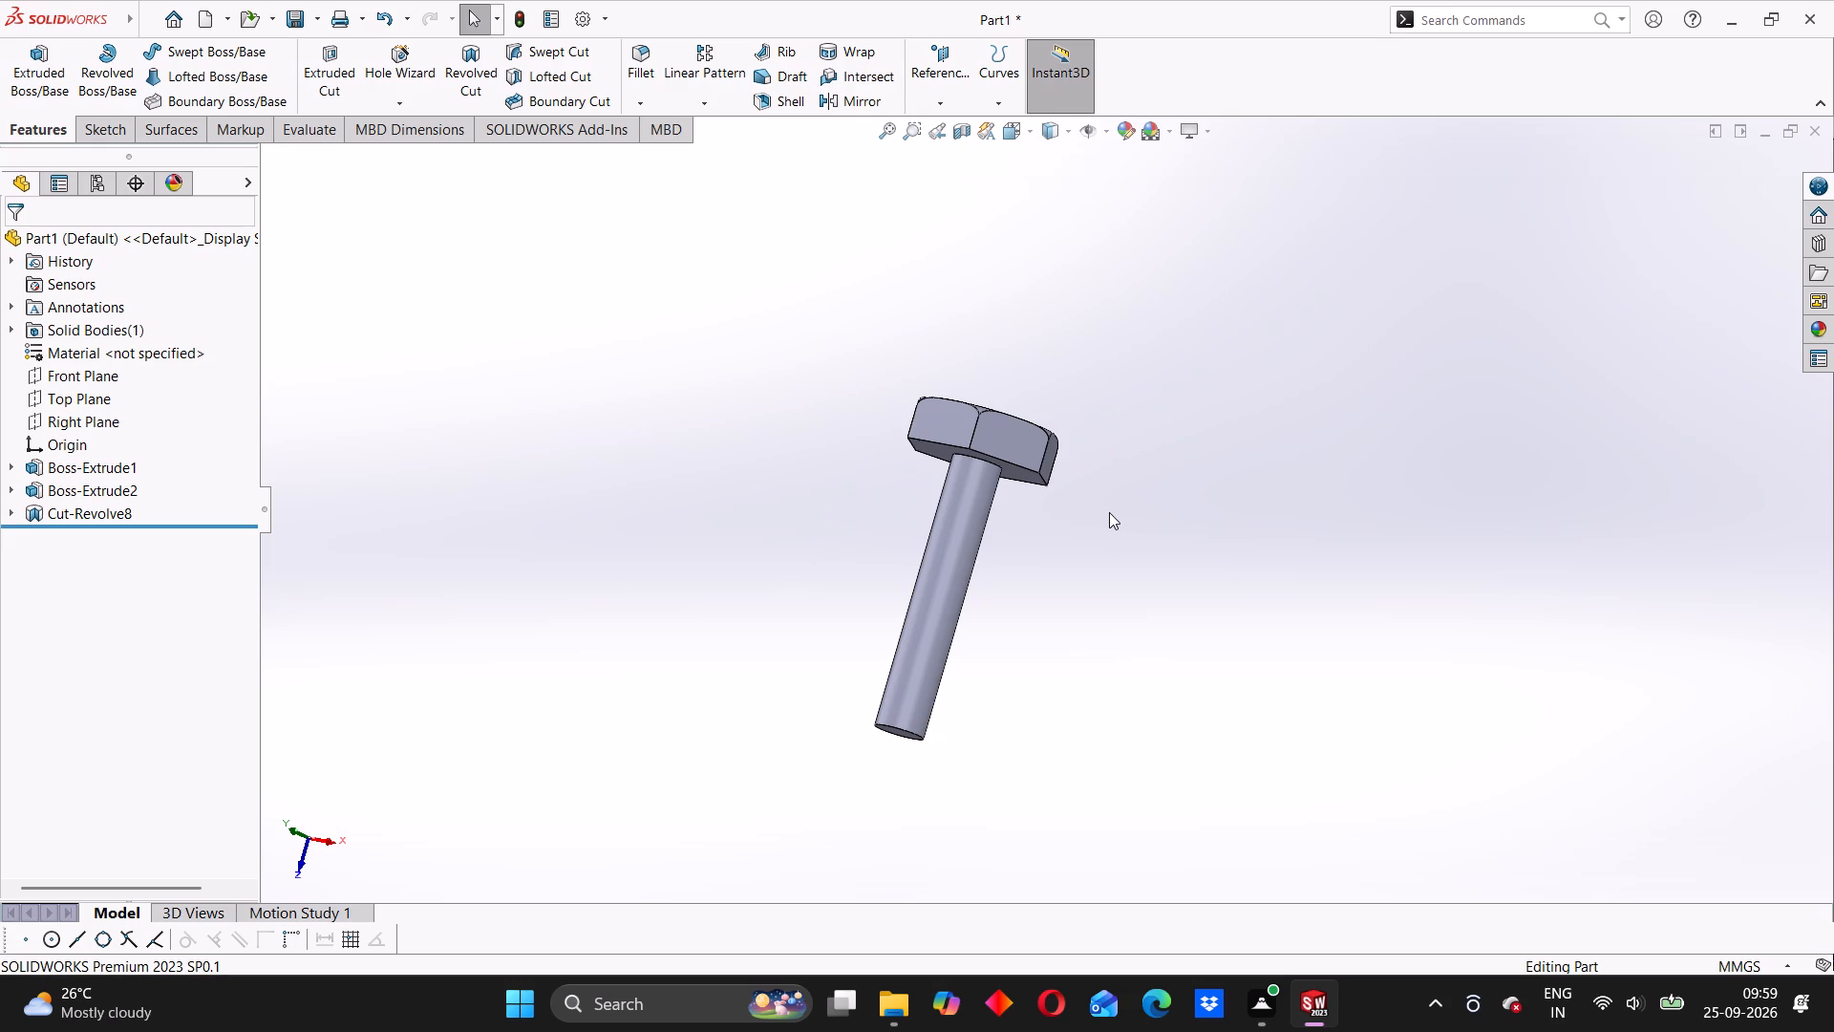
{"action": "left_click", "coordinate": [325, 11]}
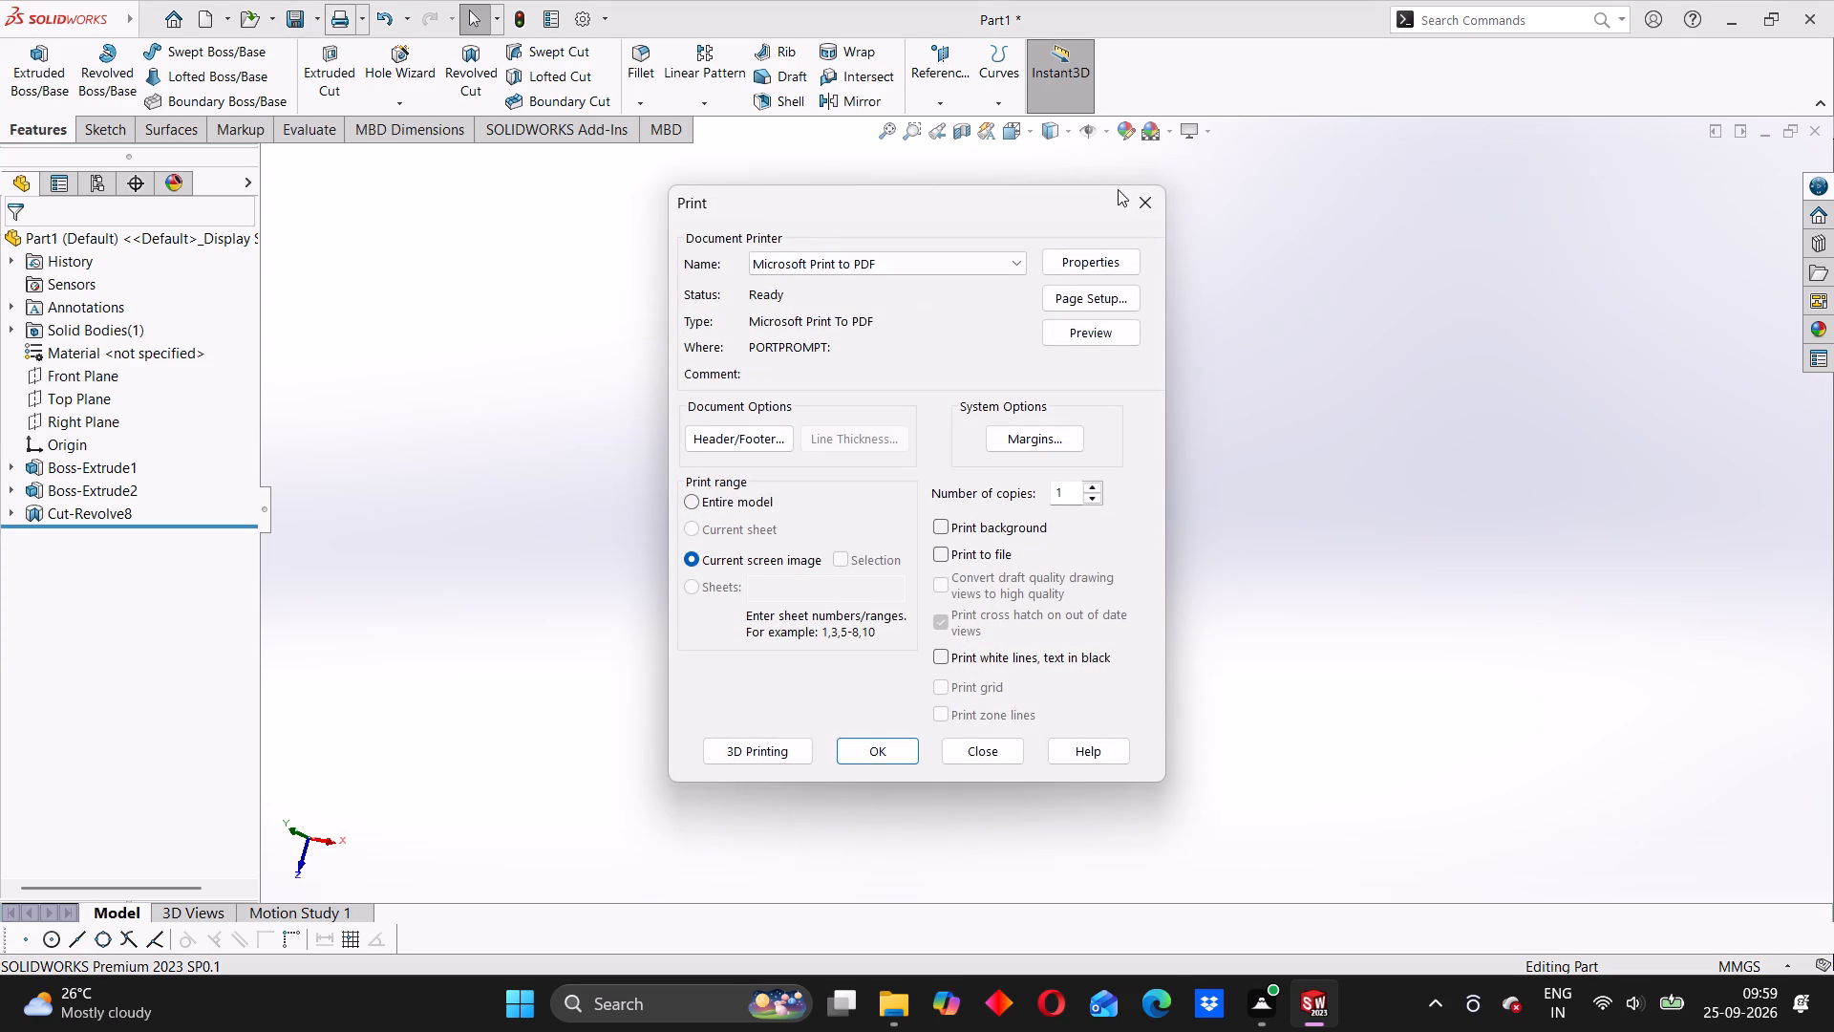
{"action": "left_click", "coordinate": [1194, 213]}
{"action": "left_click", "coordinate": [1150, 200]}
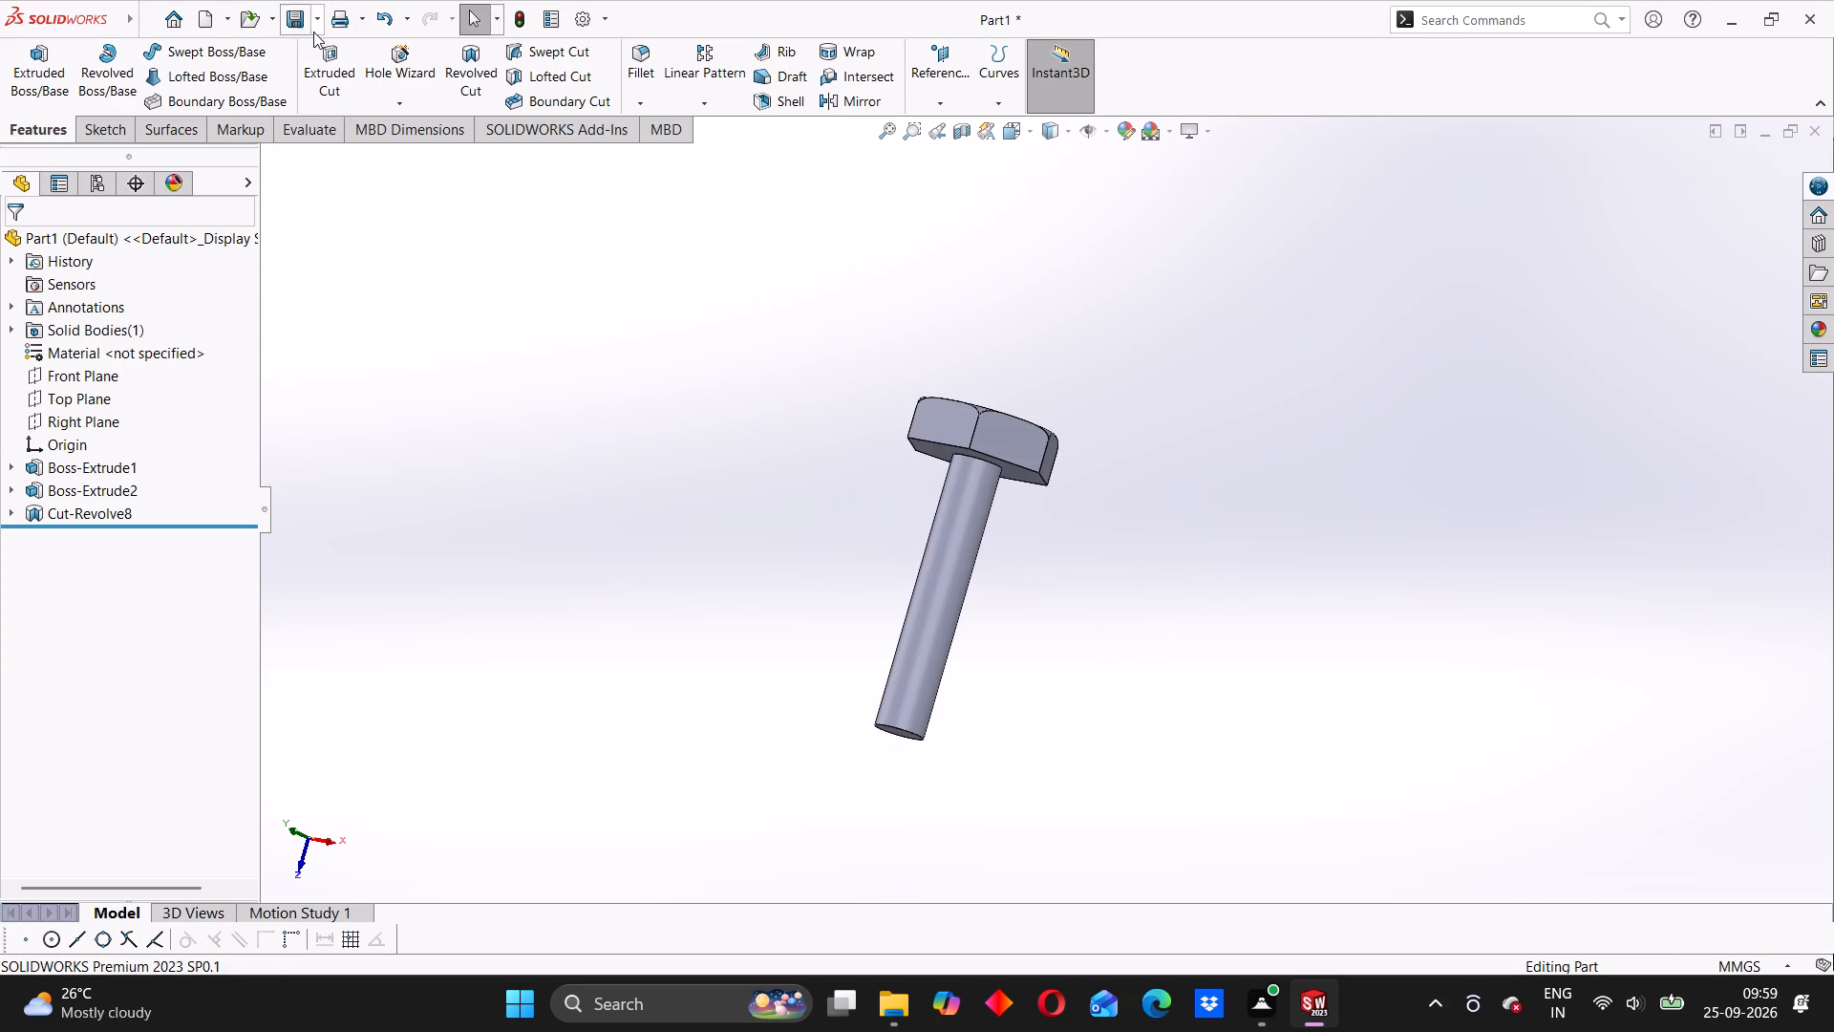
Save the bolt as Part3 in the ASSEMBLY 4 folder.
{"action": "left_click", "coordinate": [316, 21]}
{"action": "left_click", "coordinate": [333, 69]}
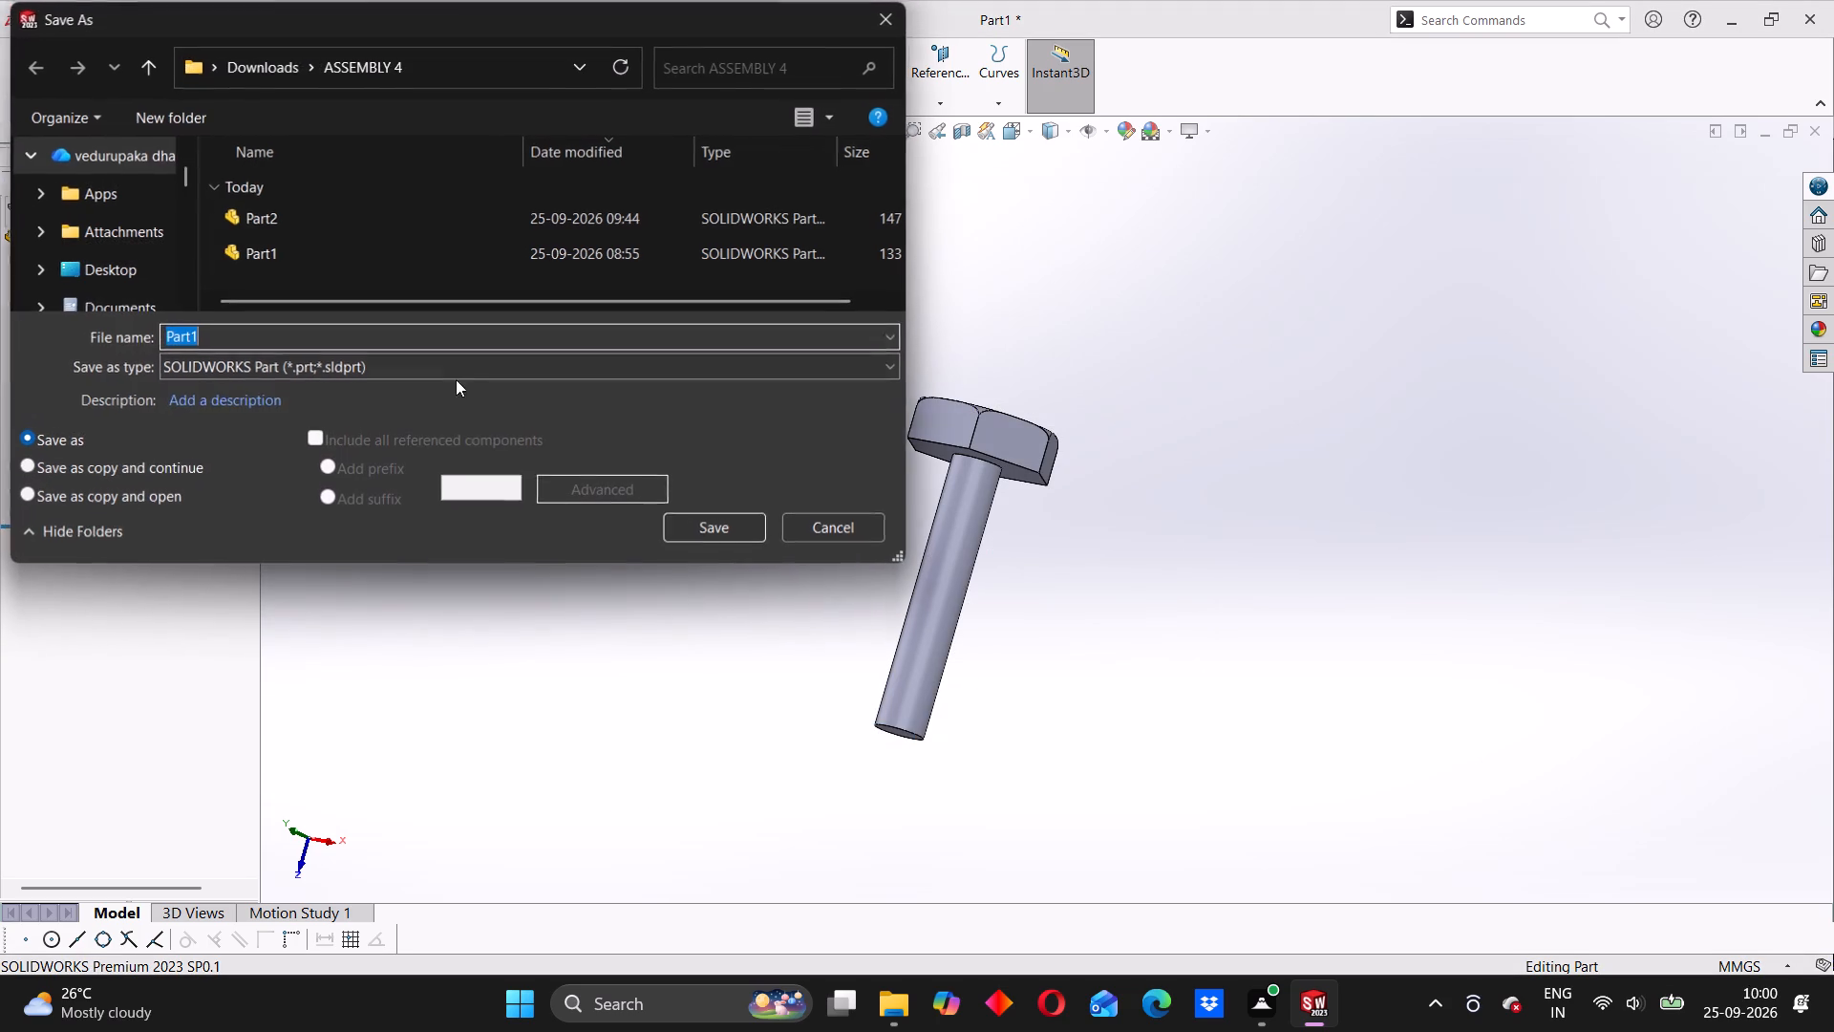
{"action": "left_click", "coordinate": [212, 347]}
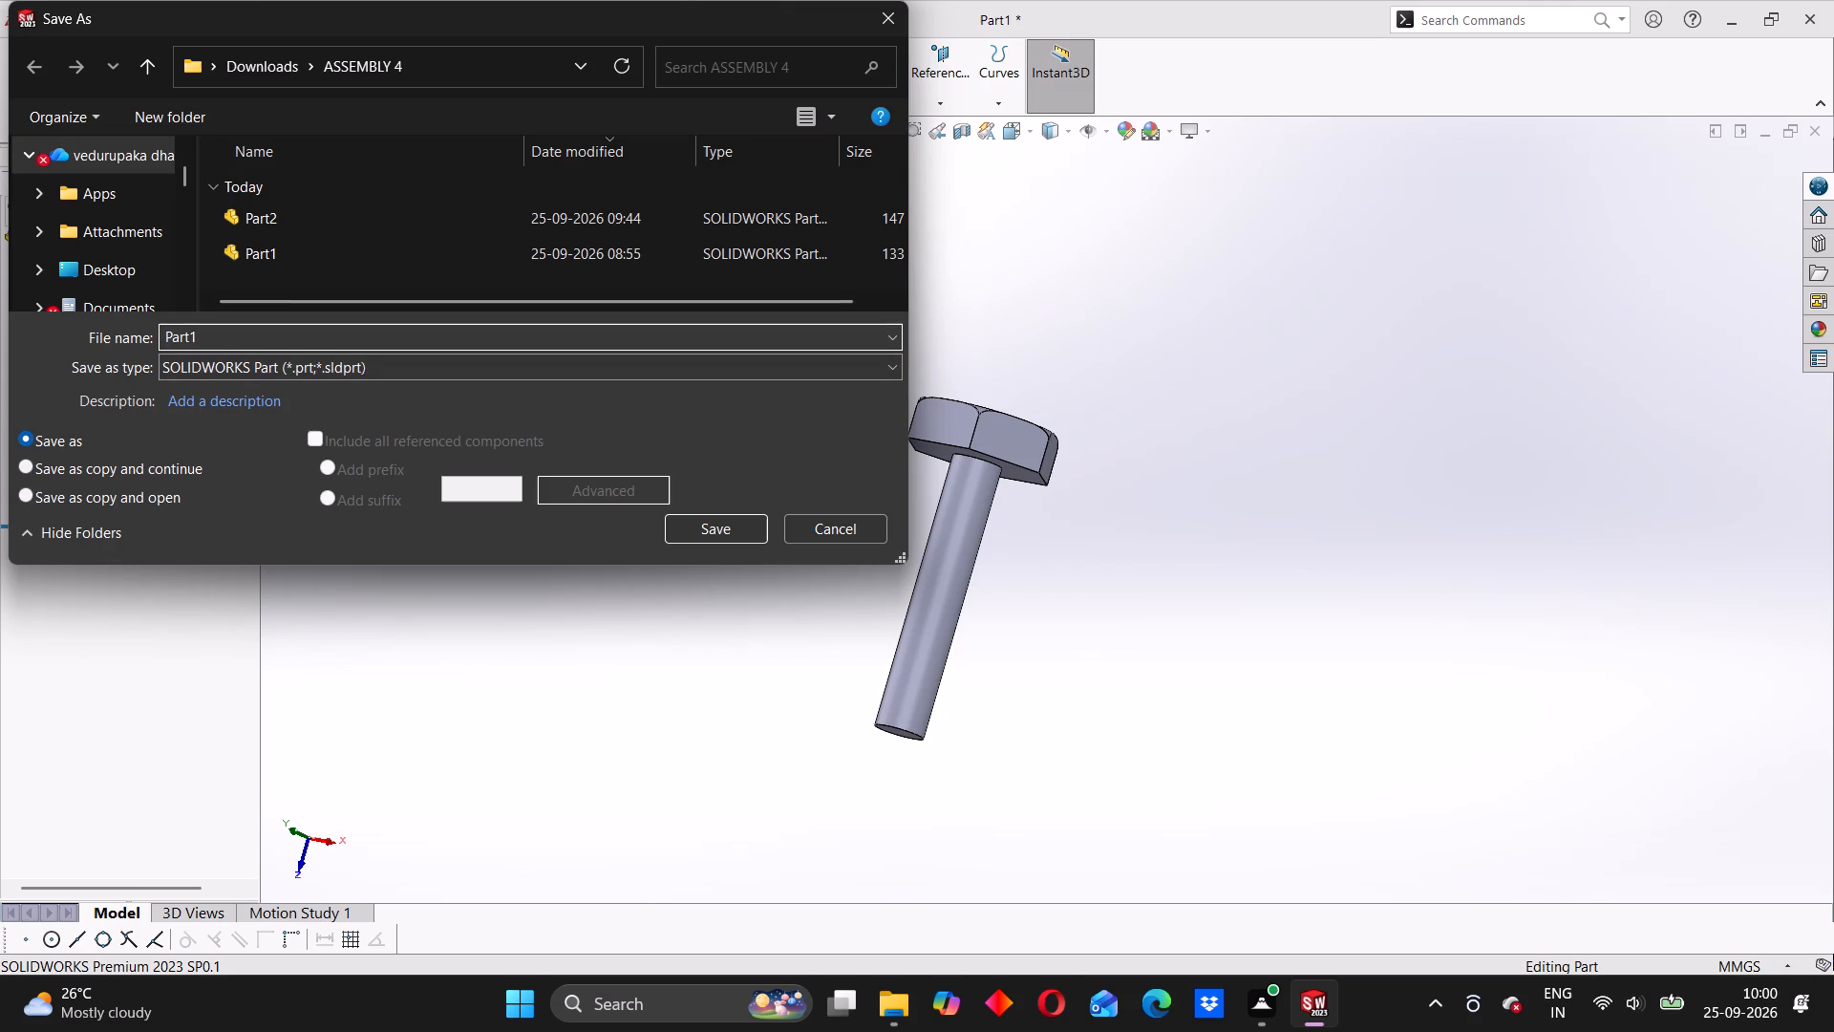
{"action": "key", "text": "BackSpace"}
{"action": "key", "text": "3"}
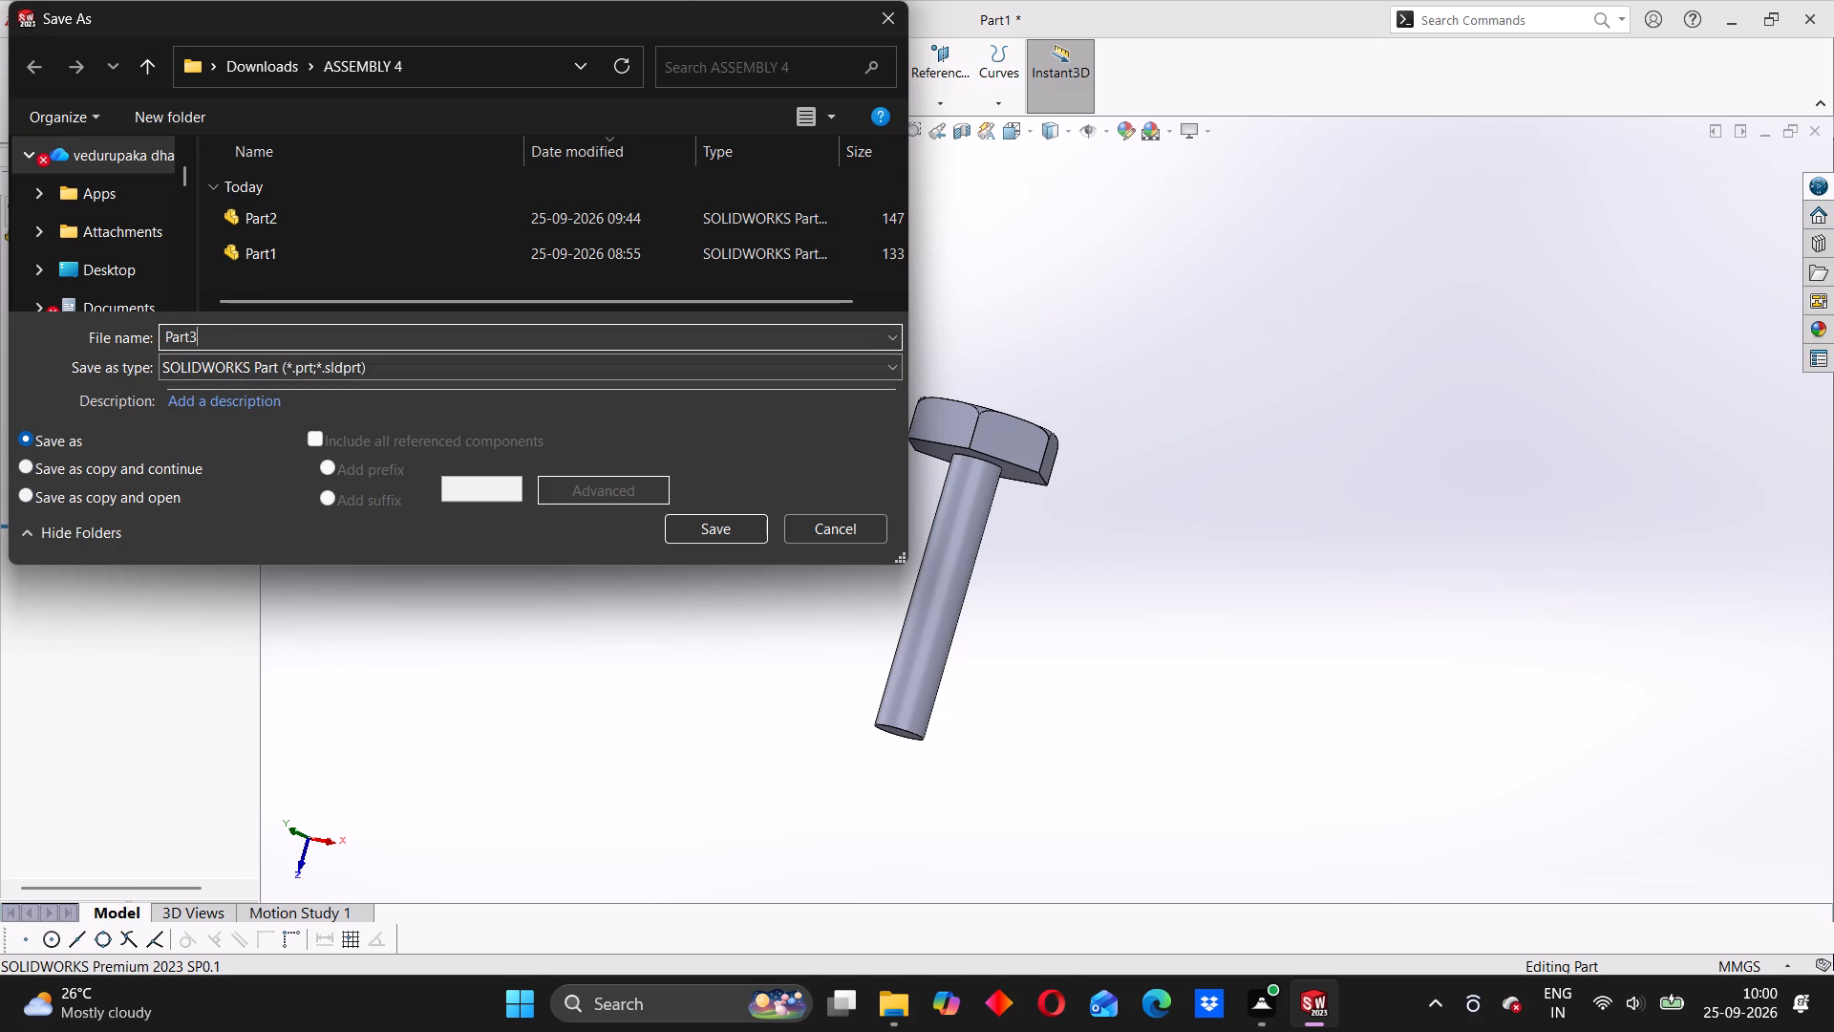
{"action": "left_click", "coordinate": [681, 532]}
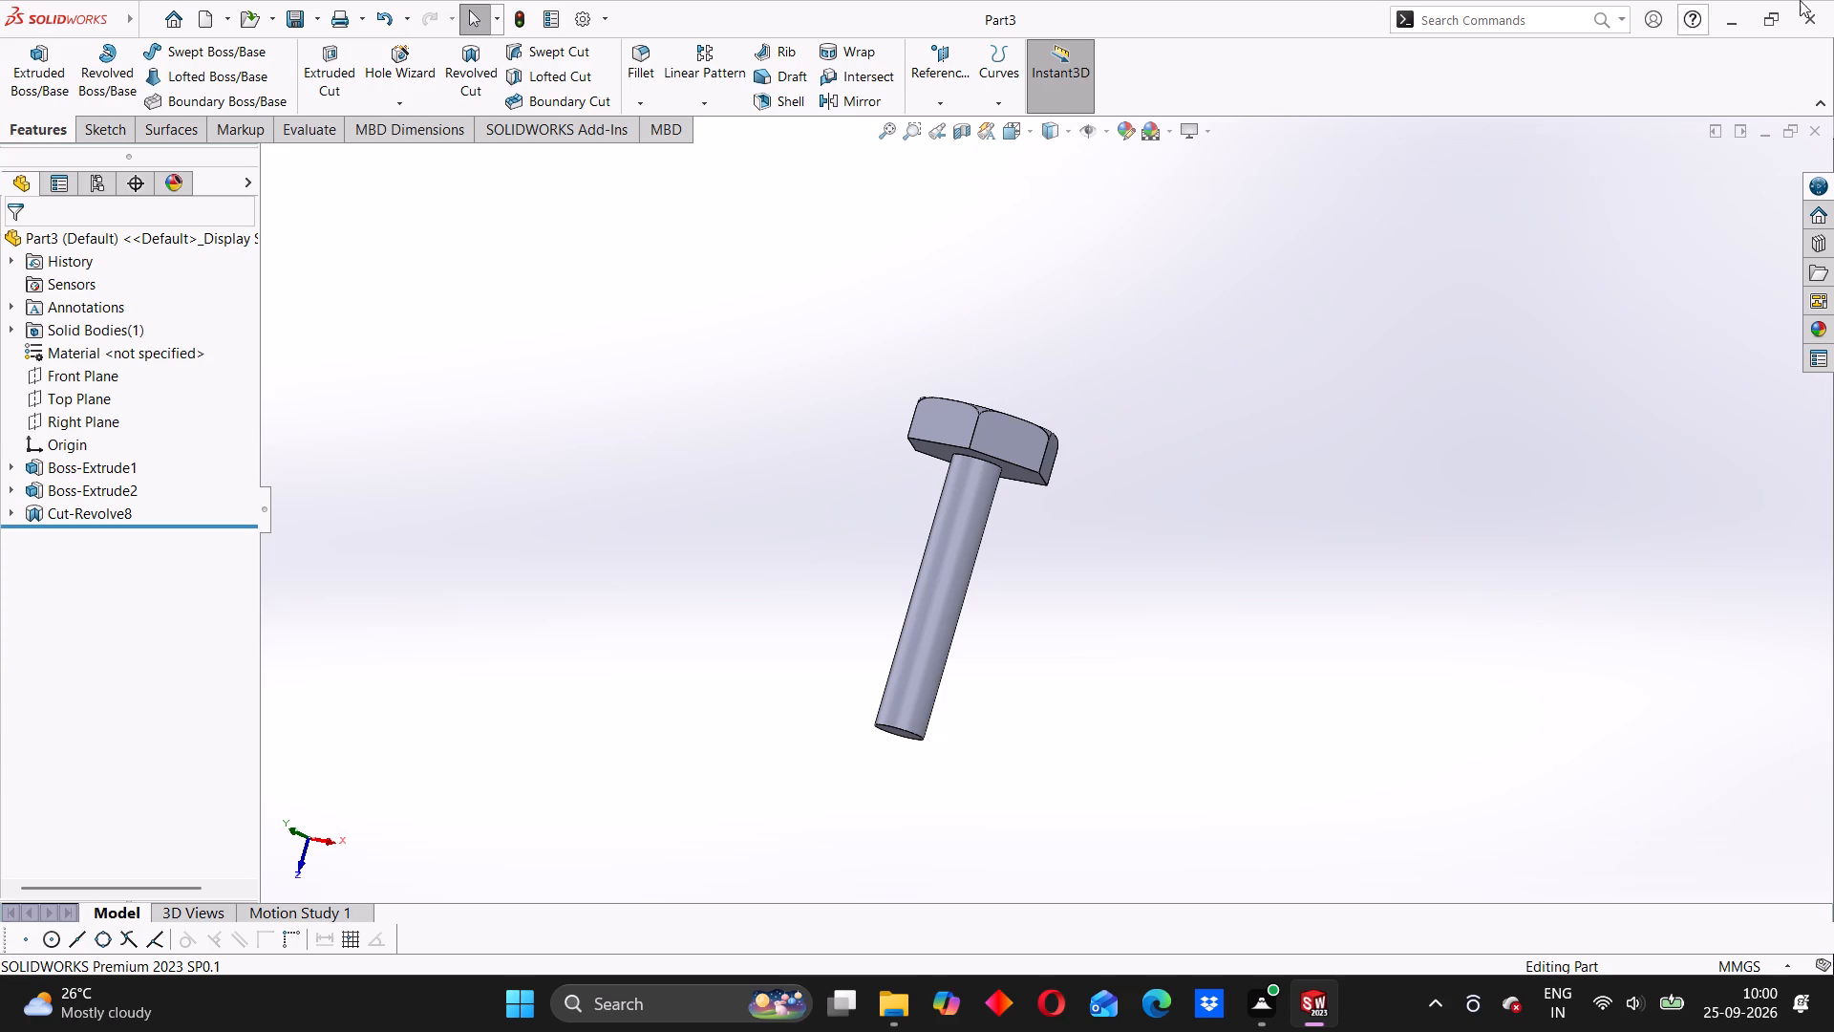
Close SOLIDWORKS and launch SOLIDWORKS 2023 again from the desktop.
{"action": "left_click", "coordinate": [1814, 20]}
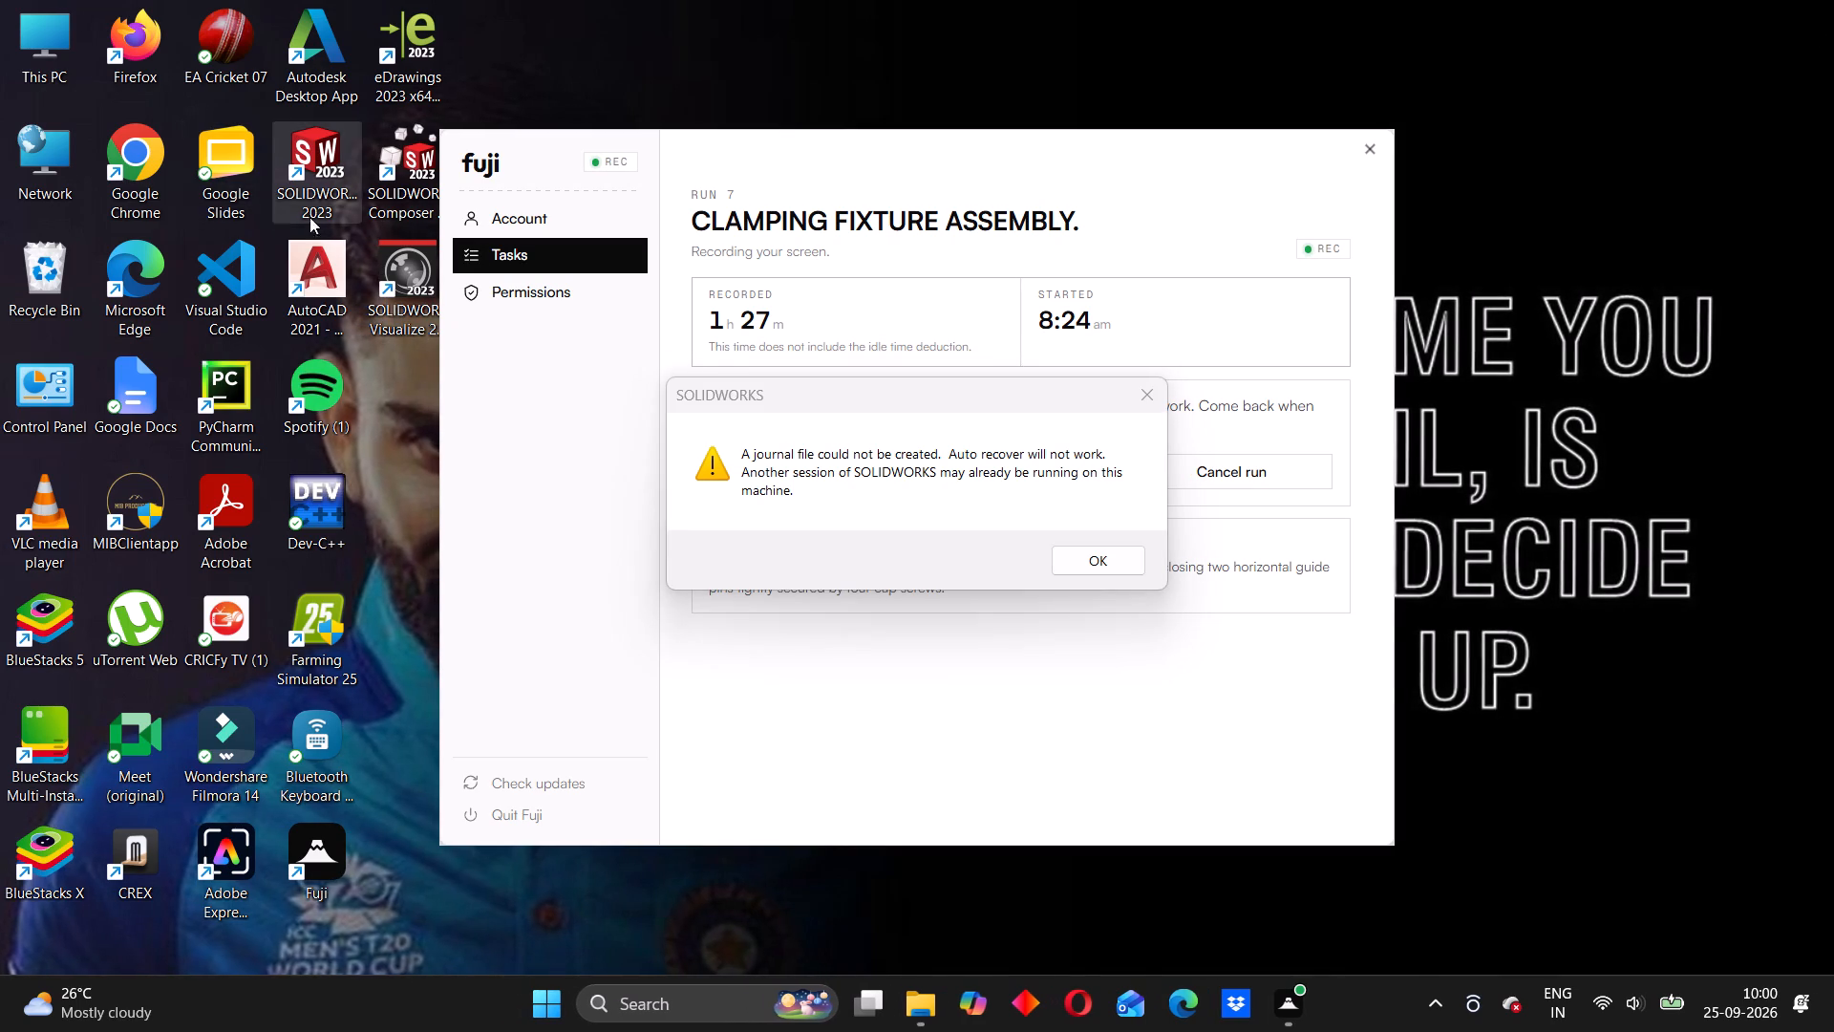
{"action": "left_click", "coordinate": [1138, 398]}
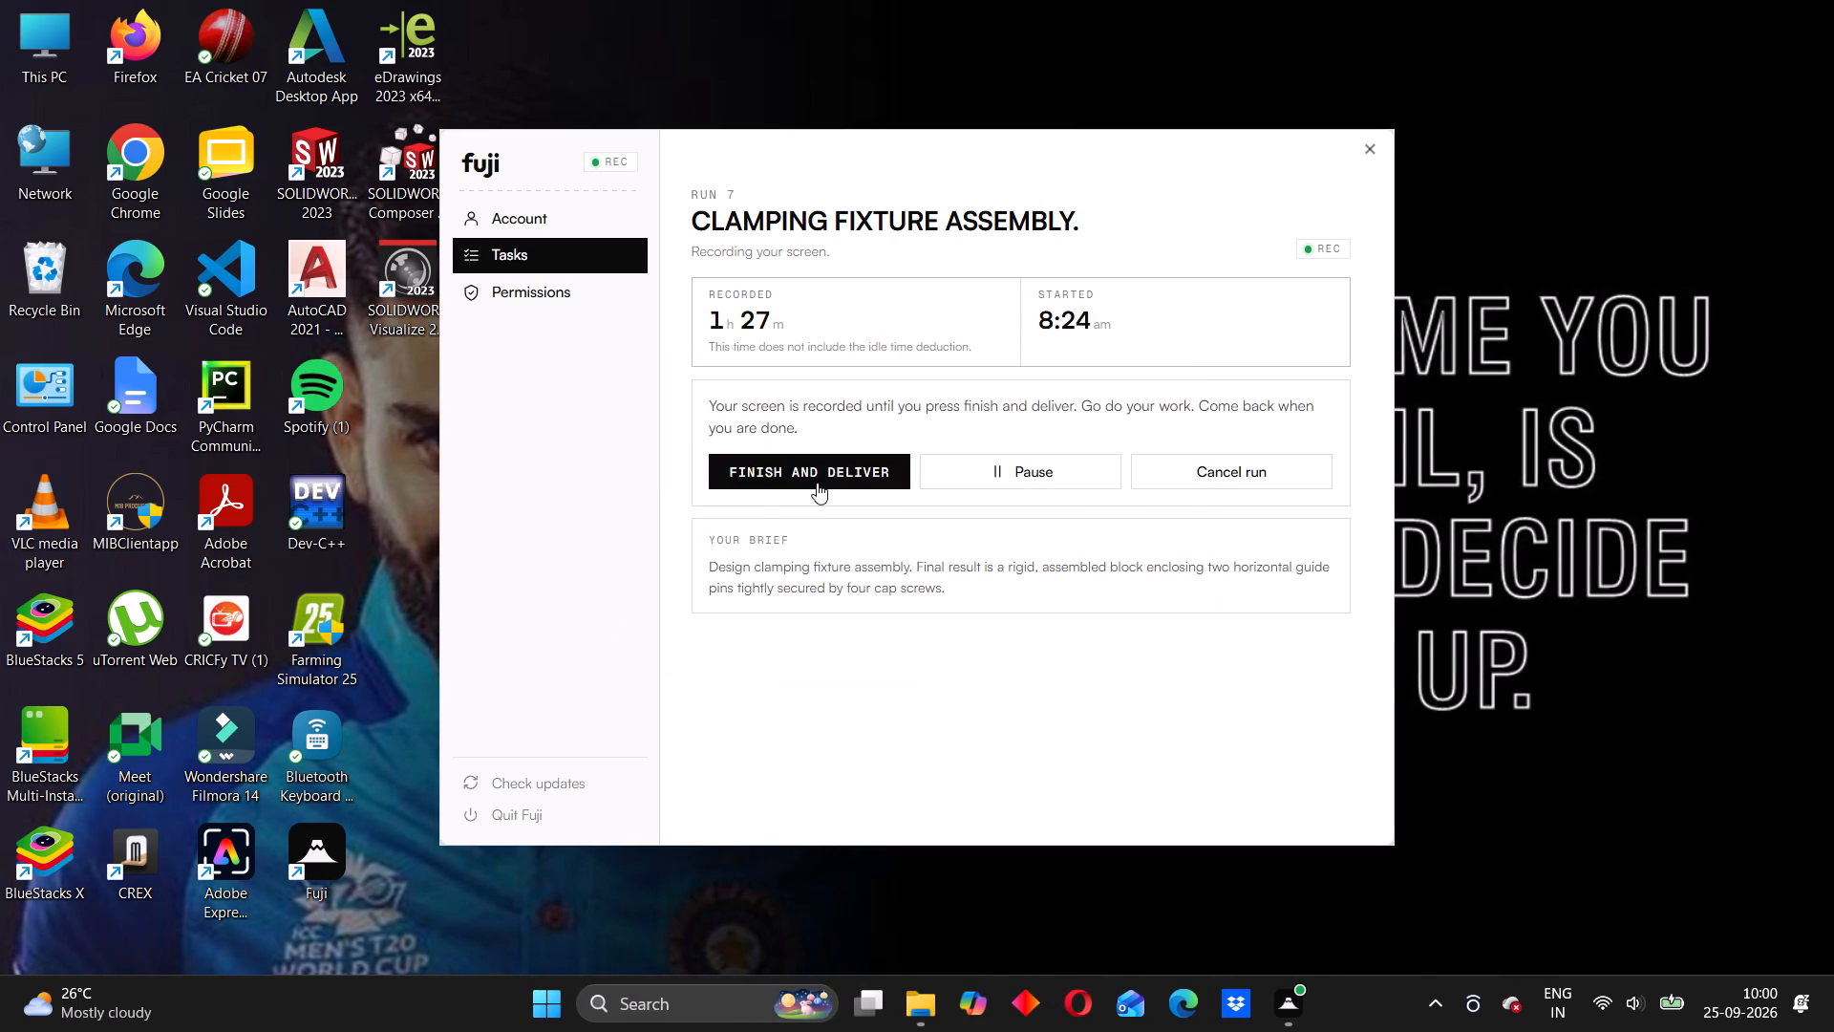
{"action": "double_click", "coordinate": [323, 145]}
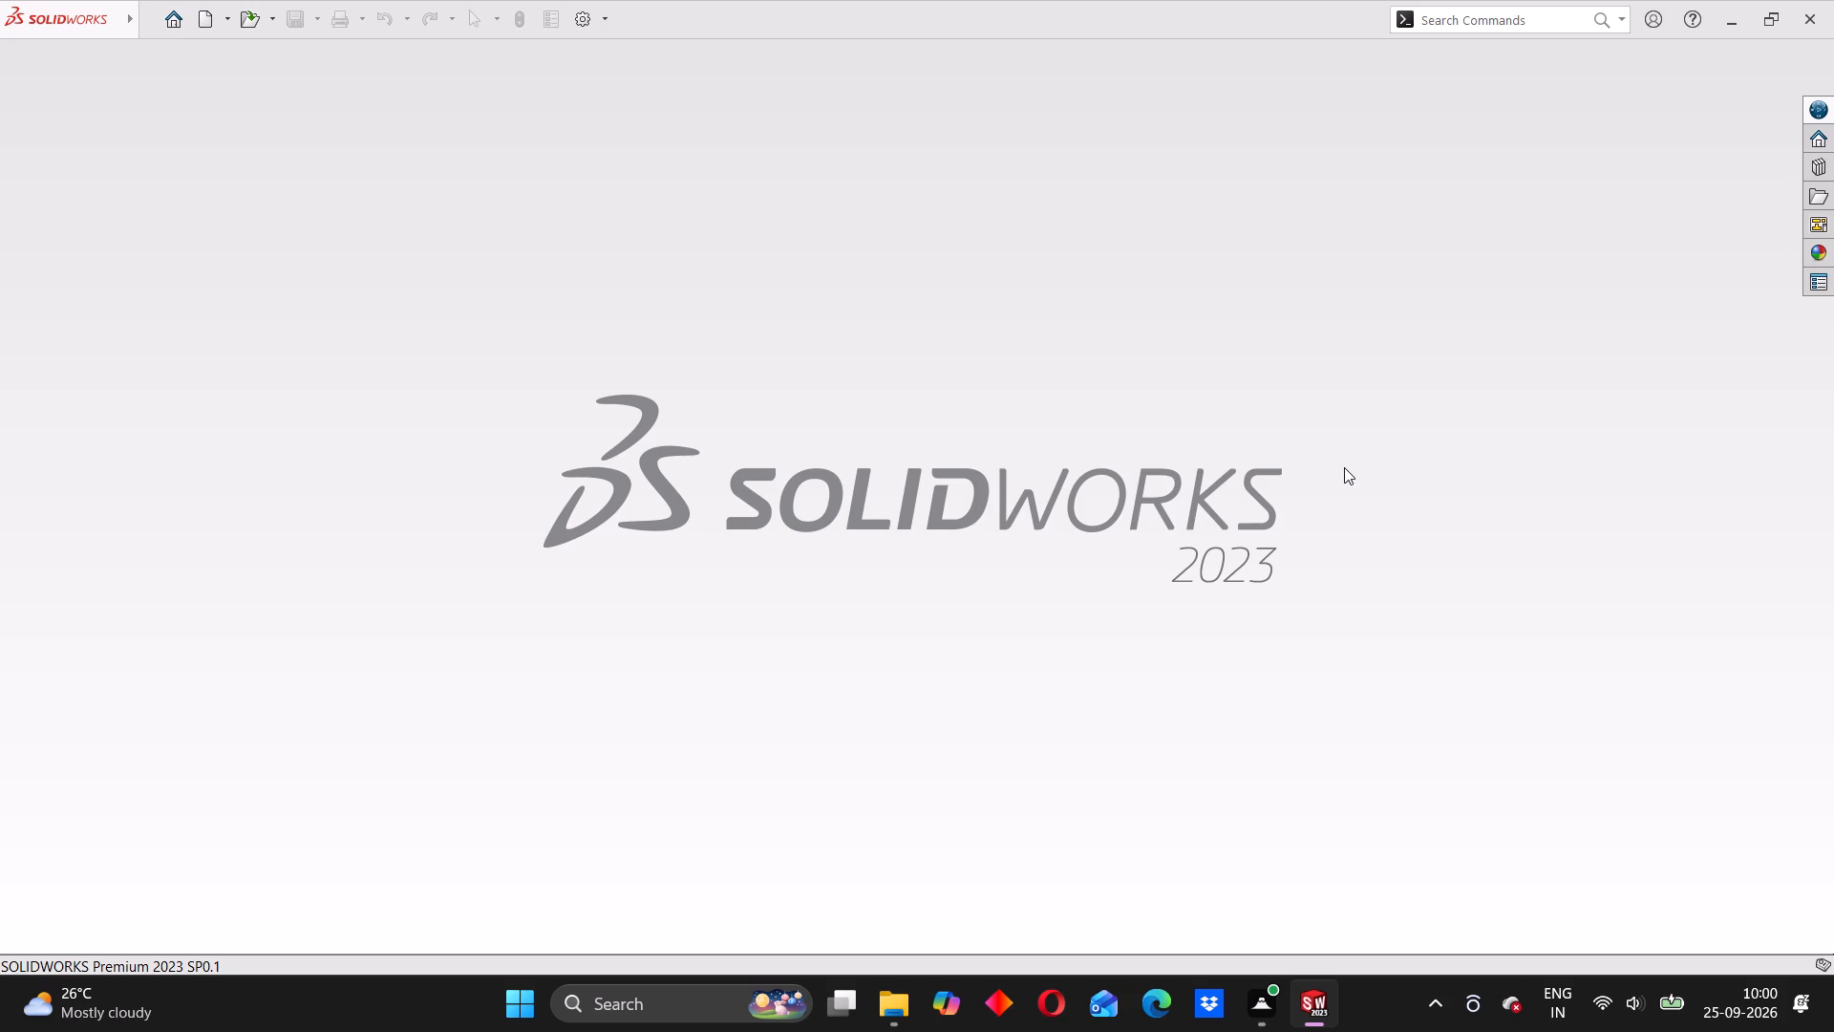
Create a new part document.
{"action": "left_click", "coordinate": [164, 27]}
{"action": "left_click_drag", "start_coordinate": [541, 342], "coordinate": [529, 355]}
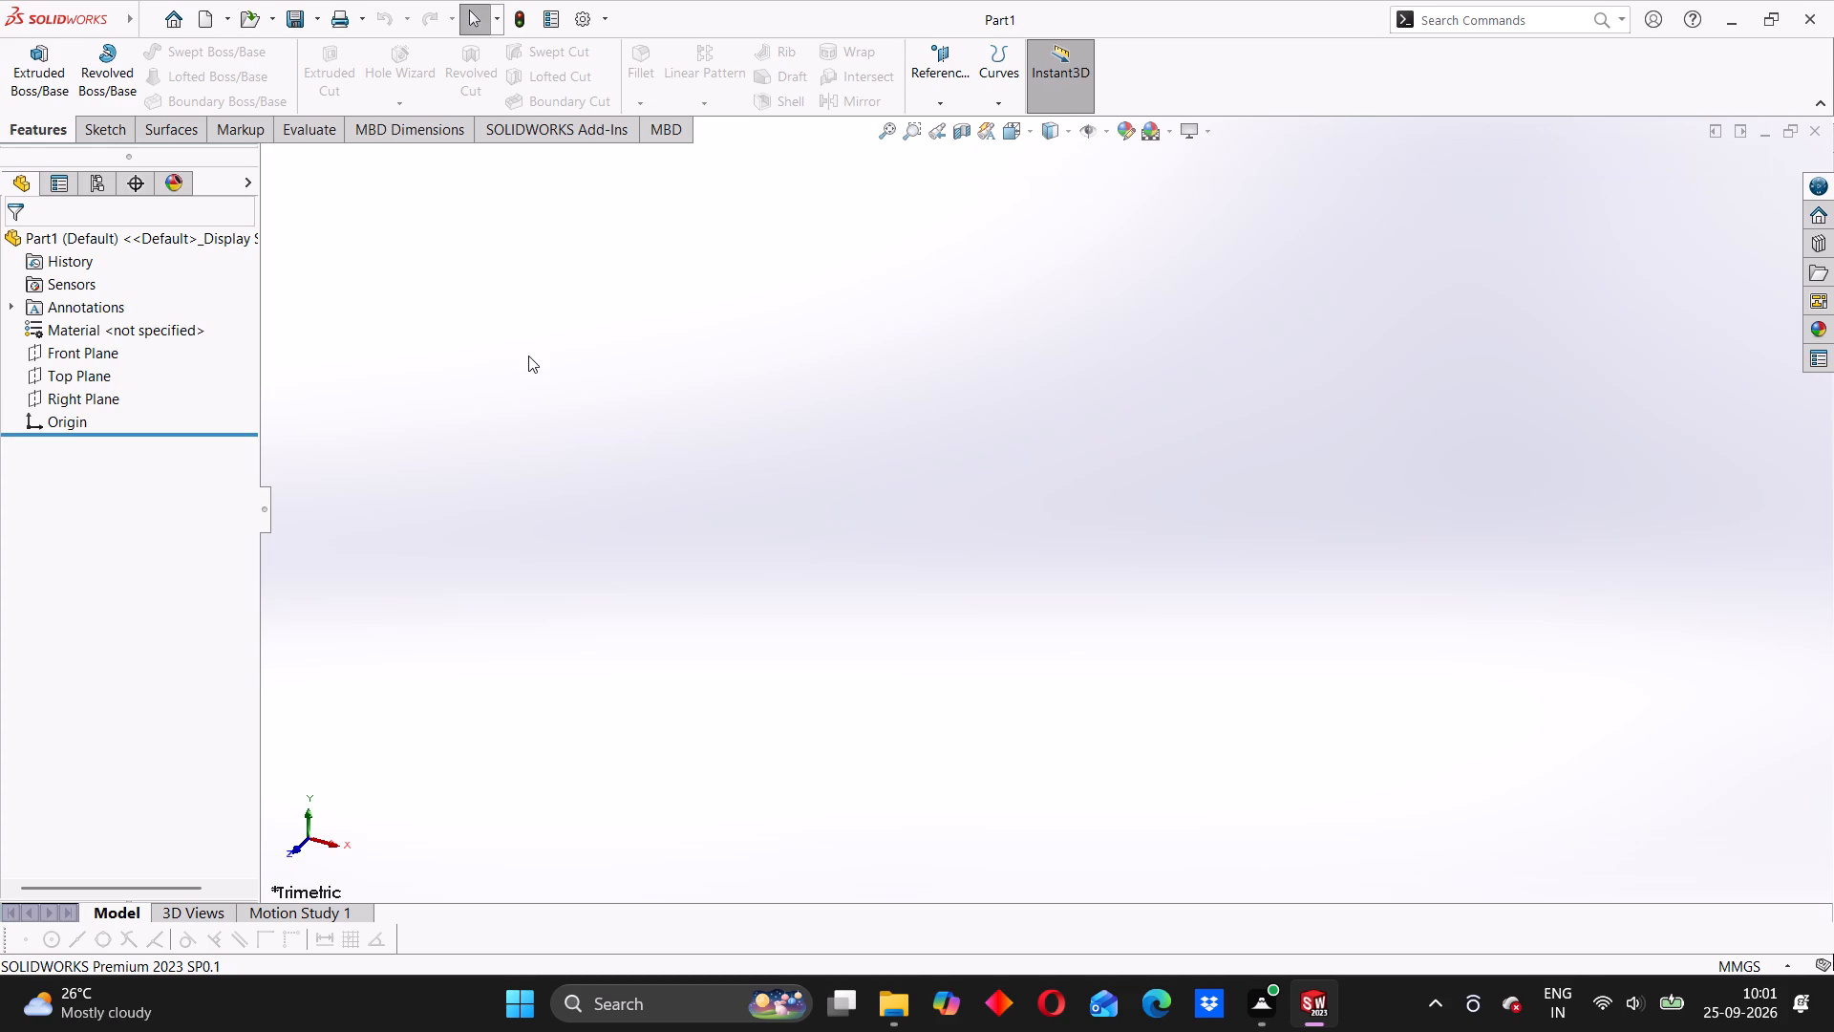
Sketch a circle centred on the origin on the Front Plane.
{"action": "left_click", "coordinate": [71, 357]}
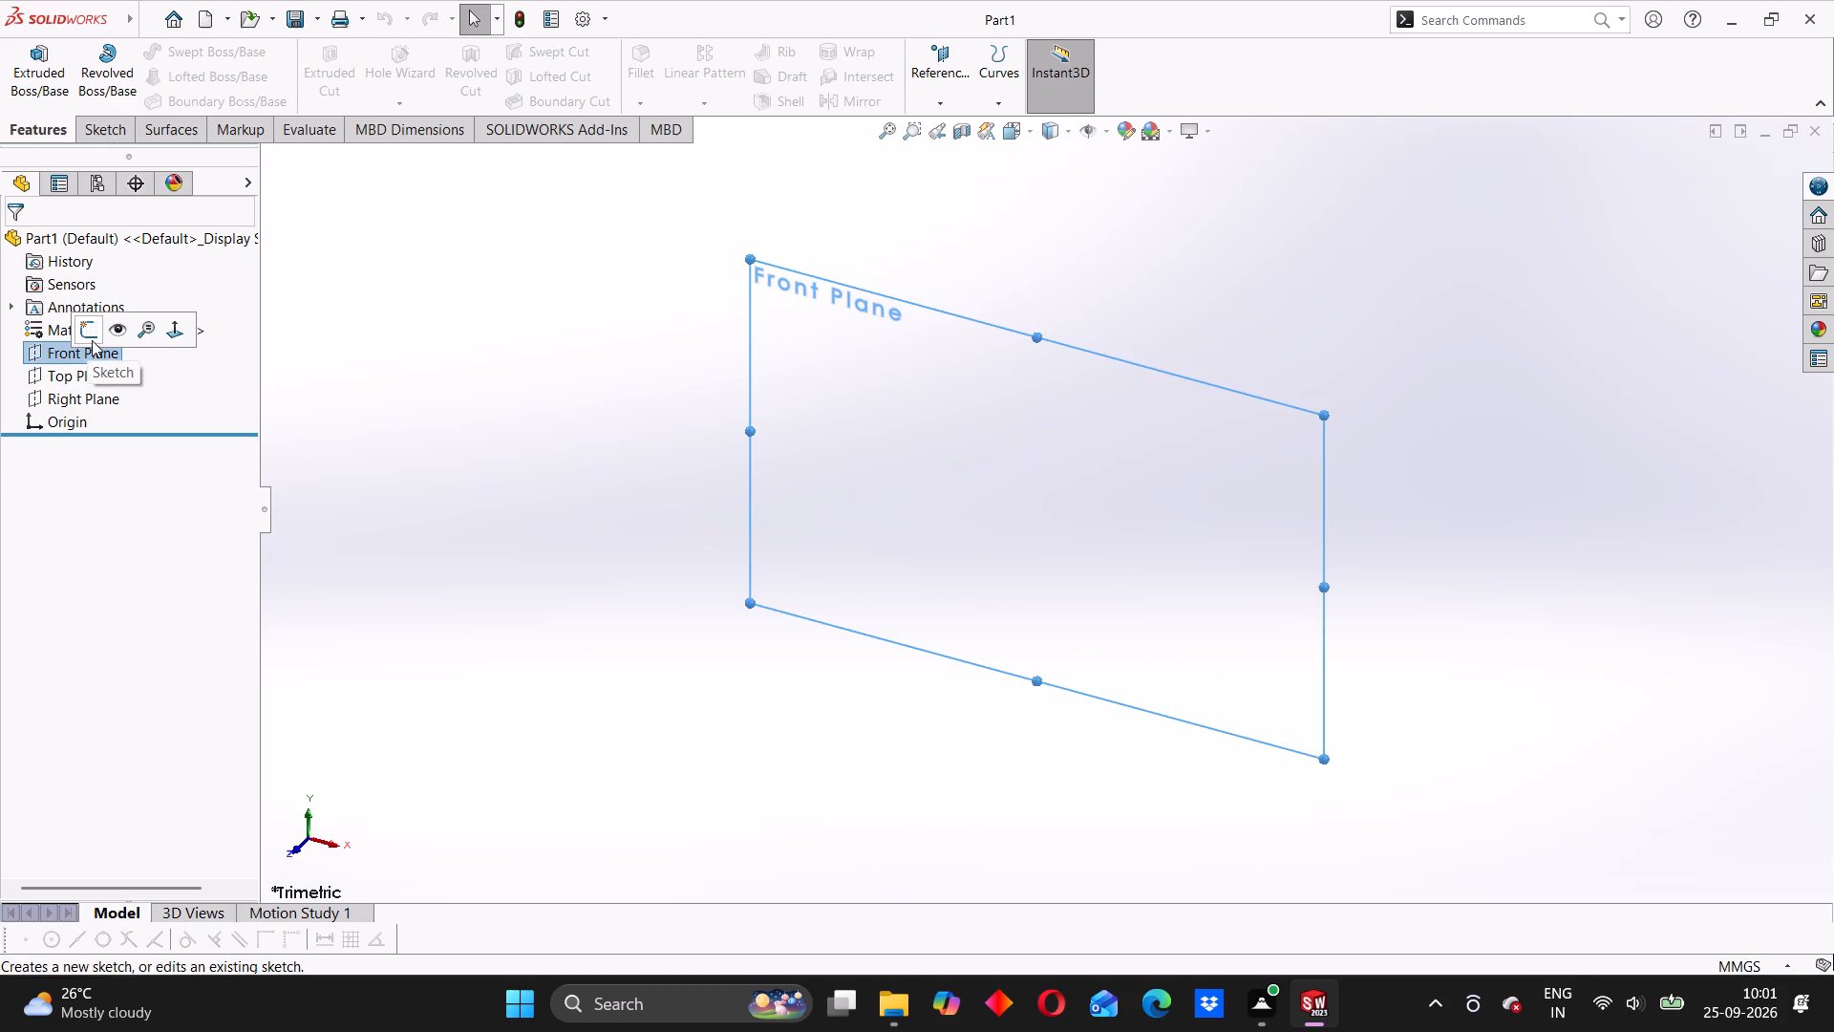
{"action": "left_click", "coordinate": [84, 332]}
{"action": "left_click", "coordinate": [223, 54]}
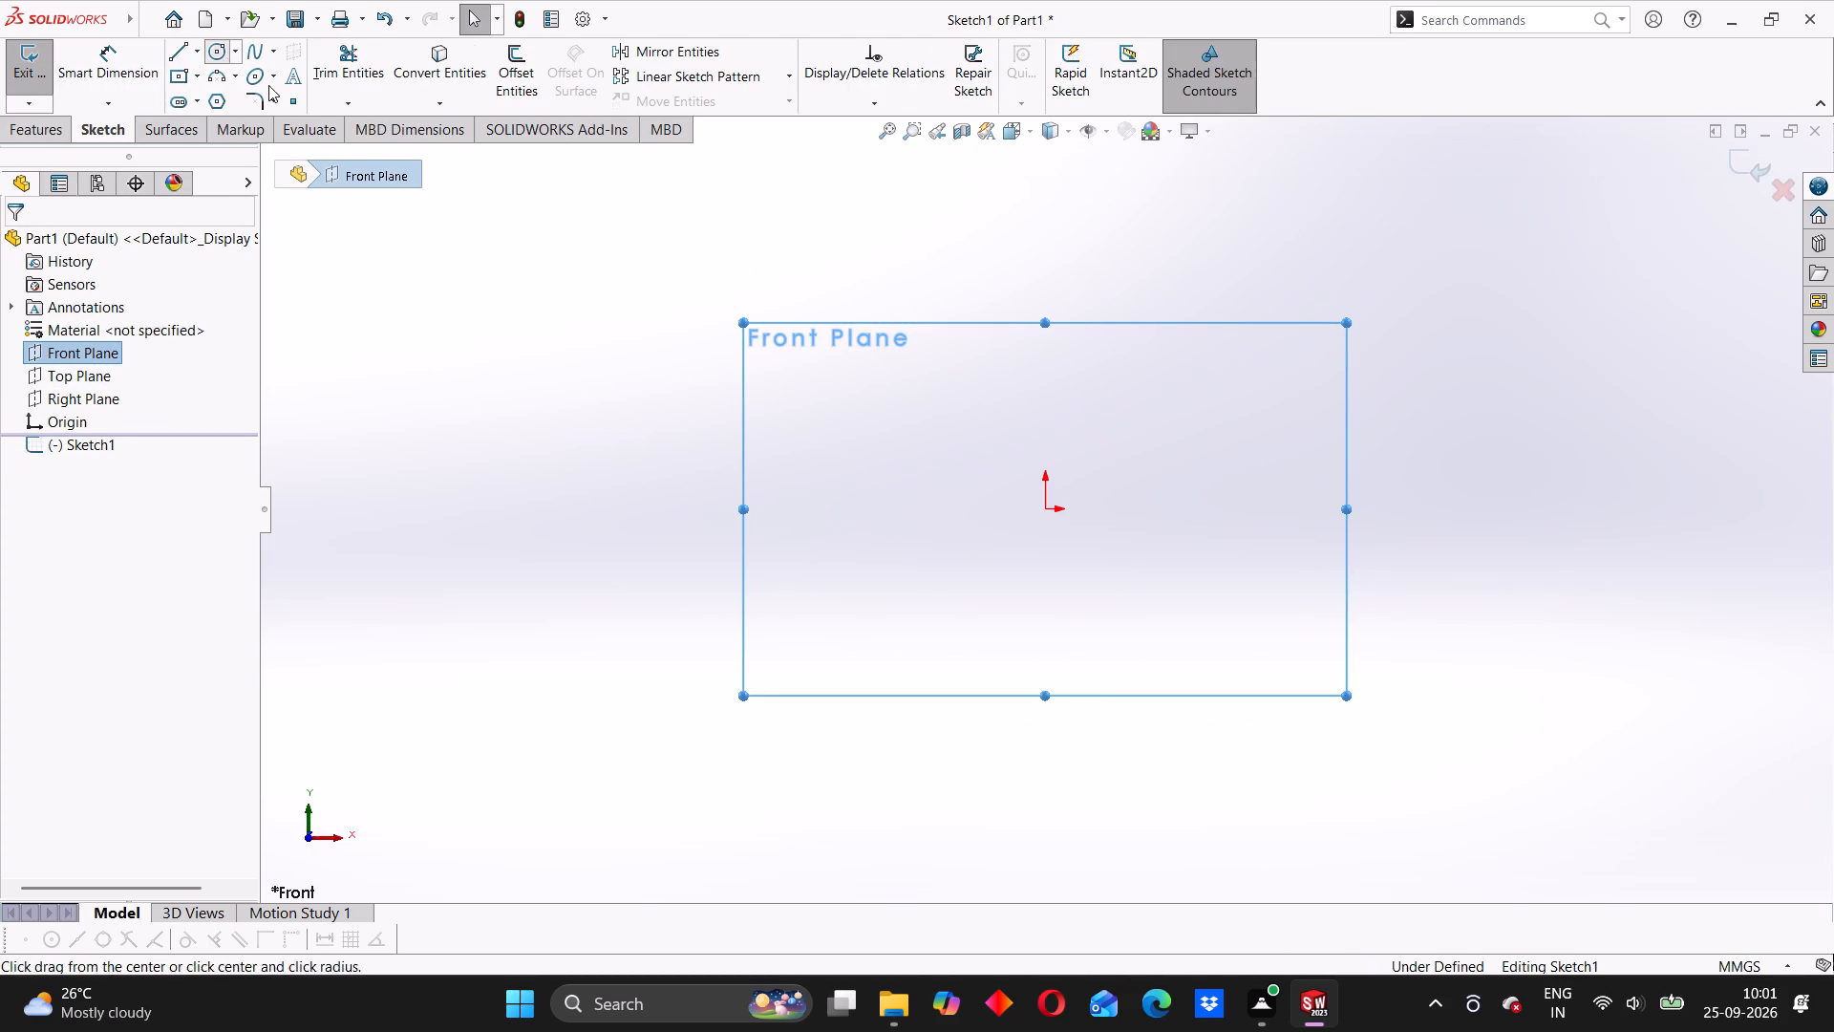
{"action": "left_click", "coordinate": [1048, 509]}
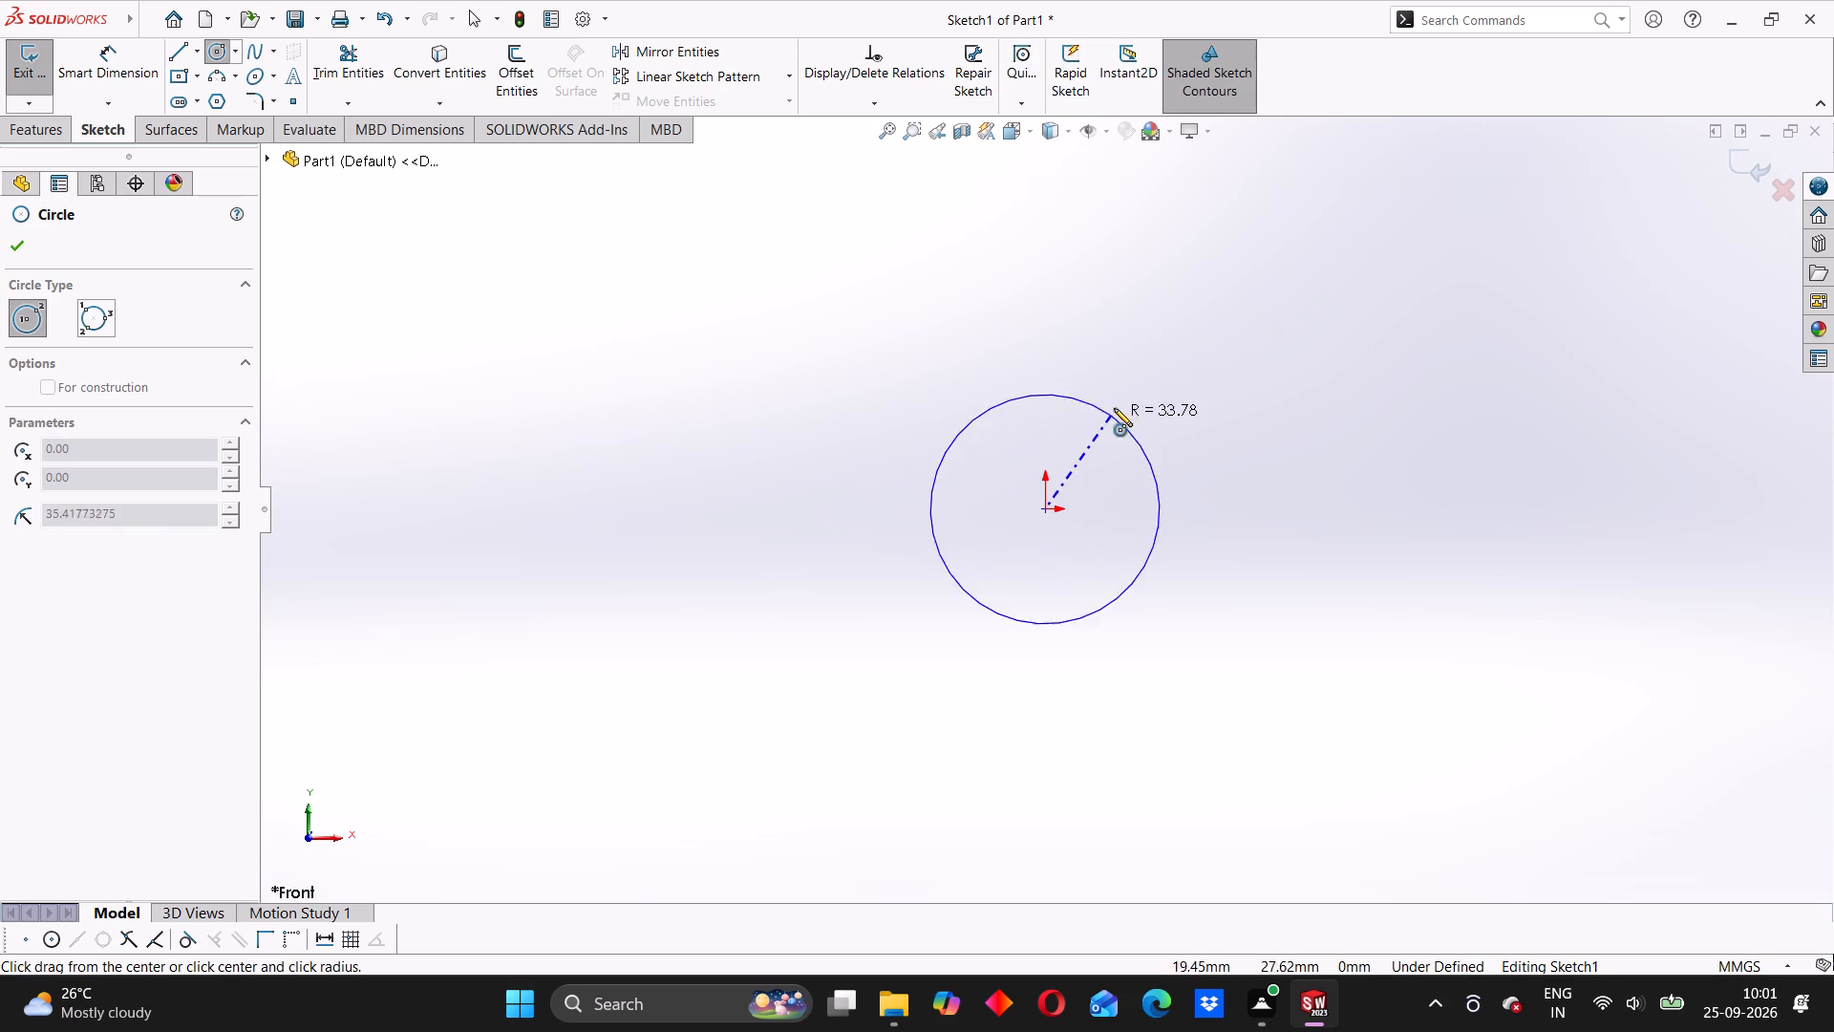
{"action": "left_click", "coordinate": [1121, 387]}
Dimension the circle on the Front Plane with a diameter of 10 mm.
{"action": "left_click", "coordinate": [100, 73]}
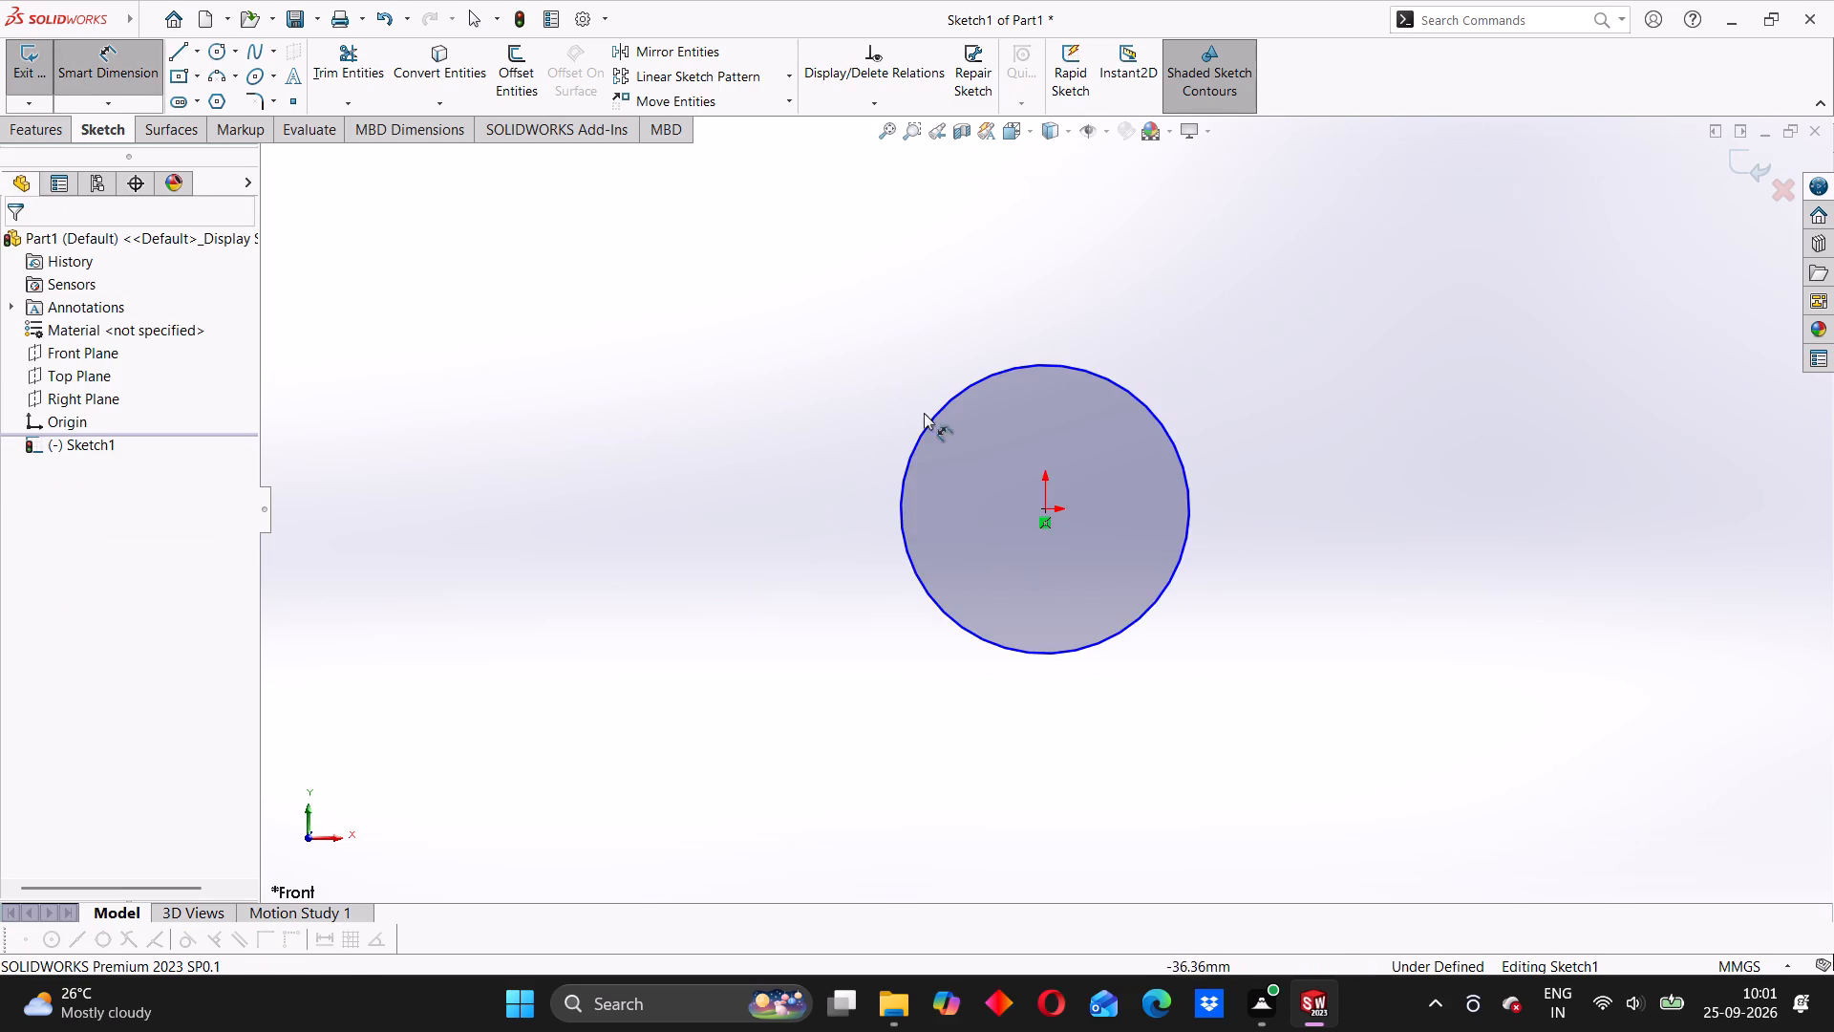
{"action": "left_click", "coordinate": [931, 424]}
{"action": "left_click", "coordinate": [736, 404]}
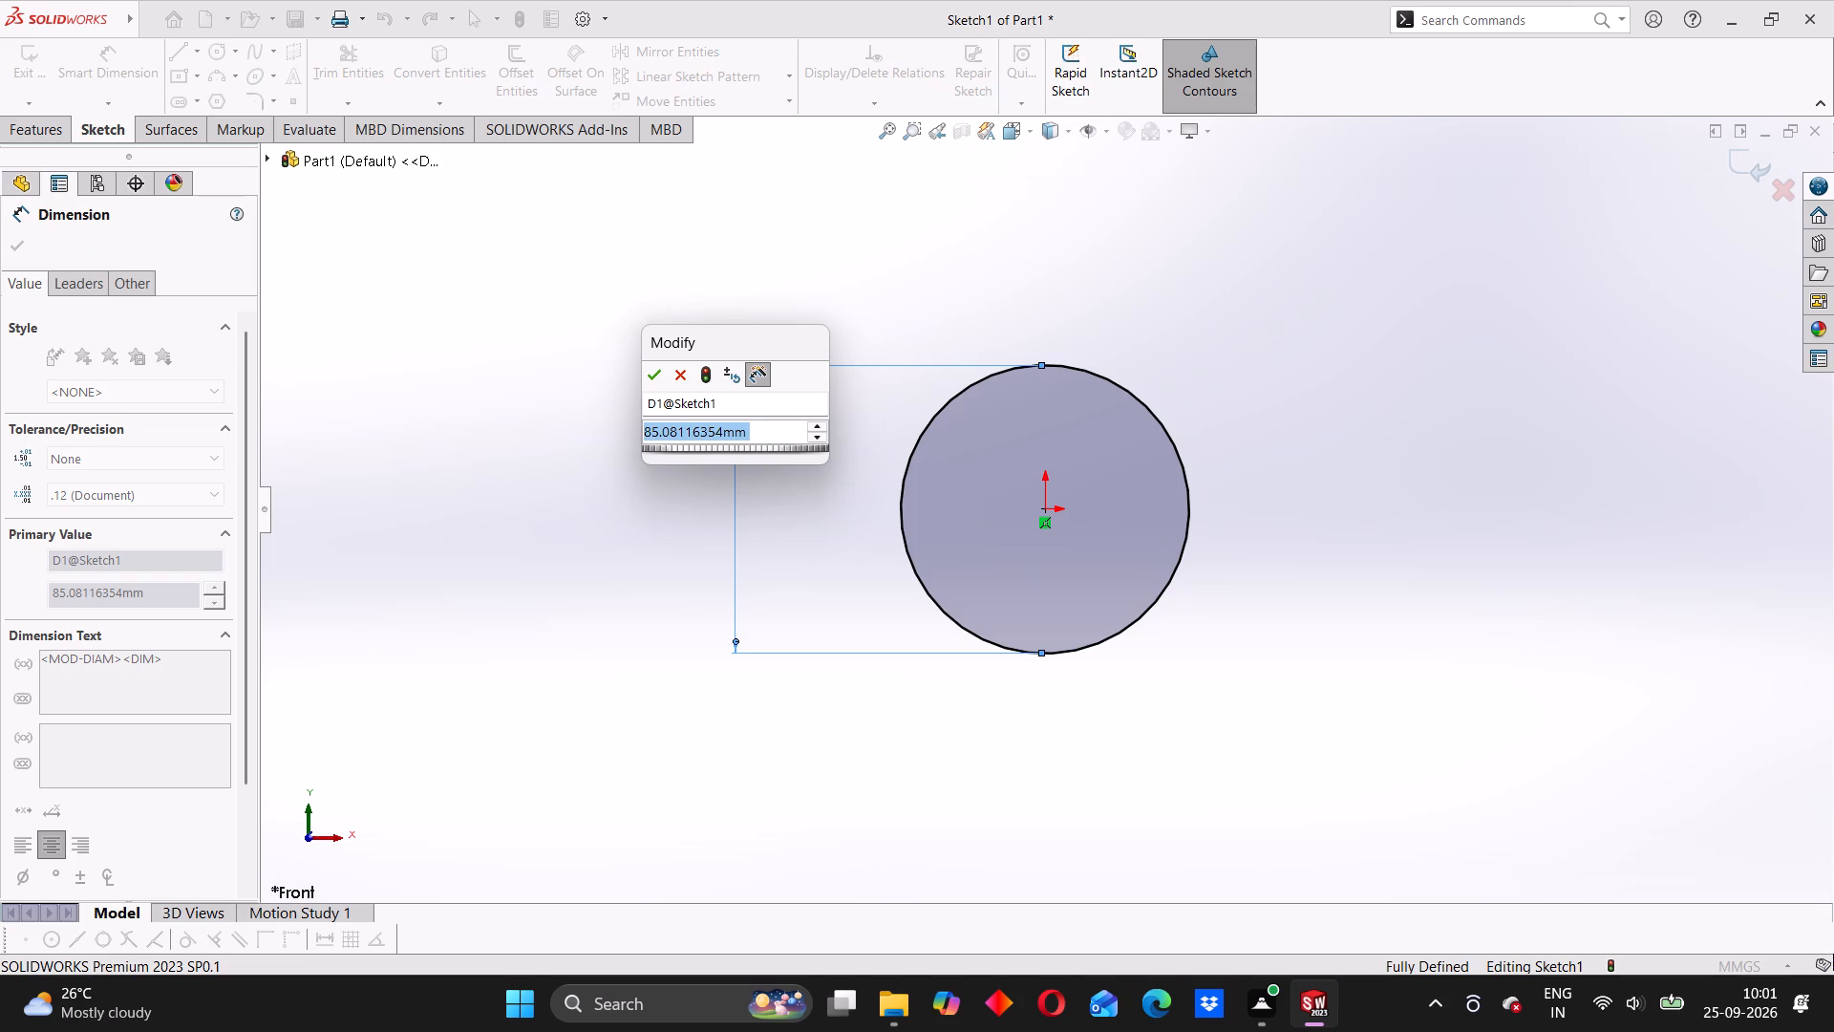
{"action": "type", "text": "10"}
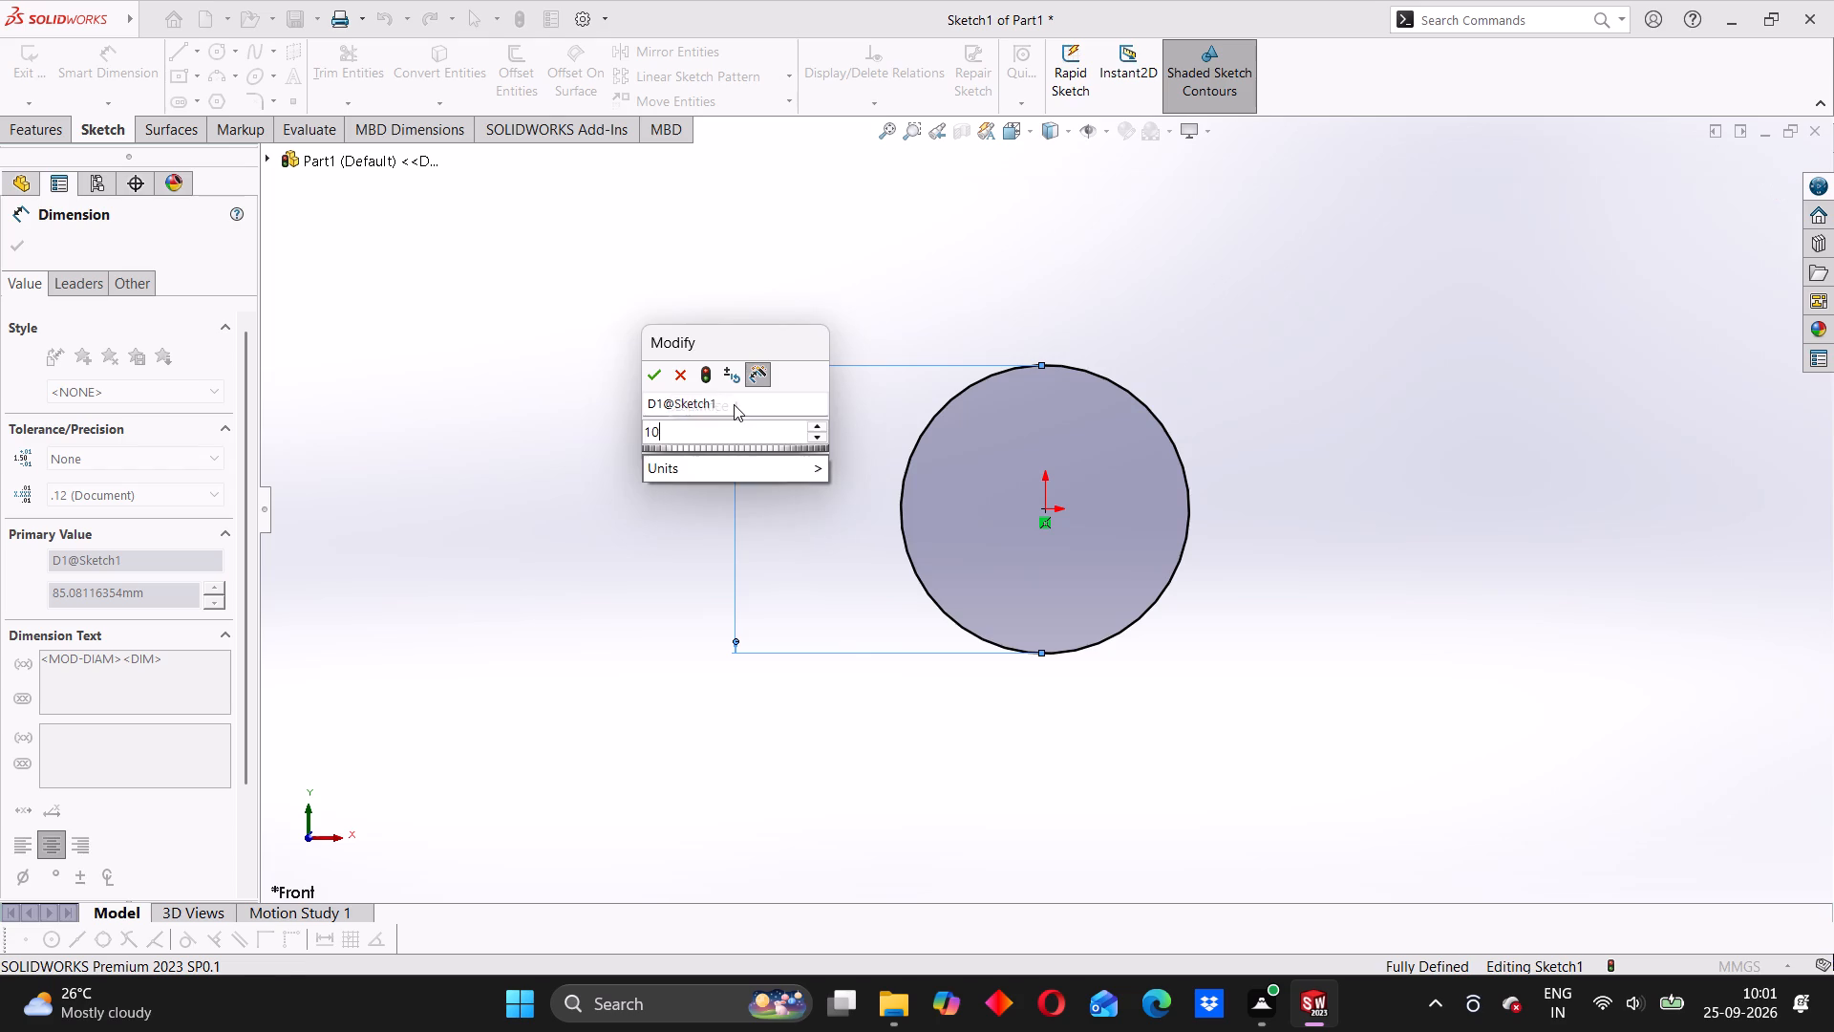
{"action": "key", "text": "Return"}
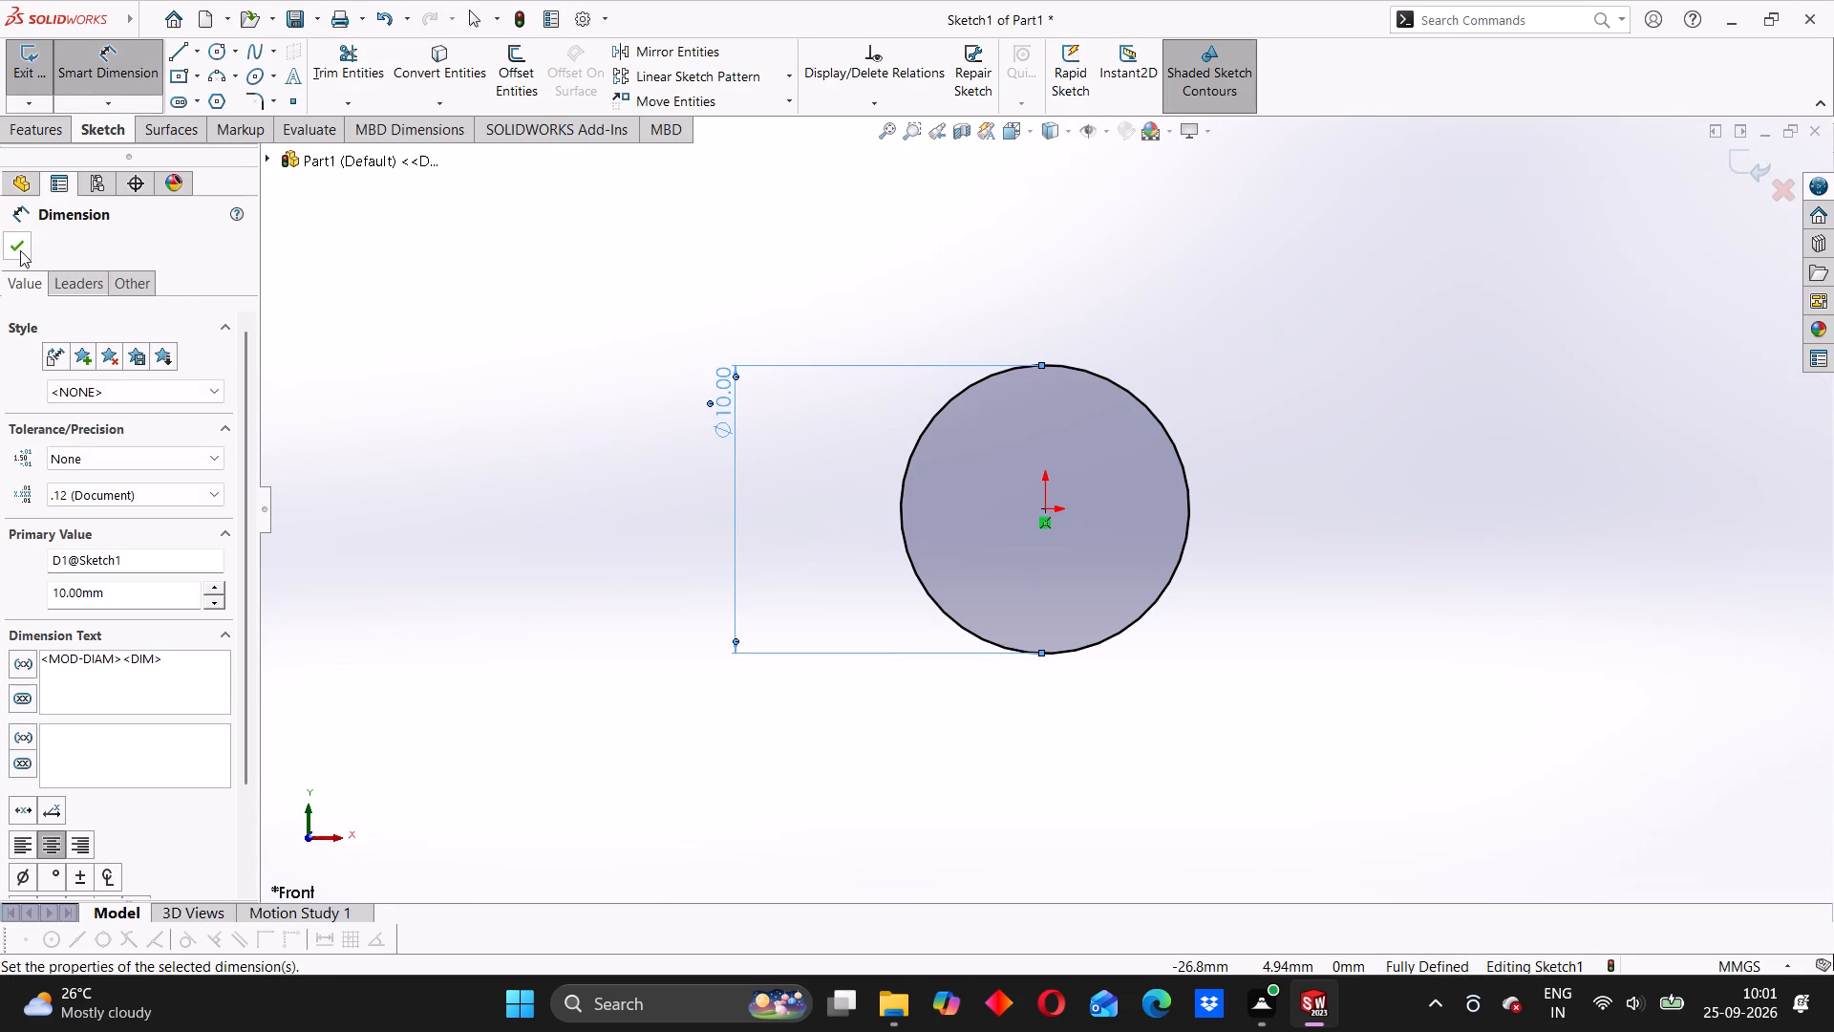
{"action": "left_click", "coordinate": [20, 250]}
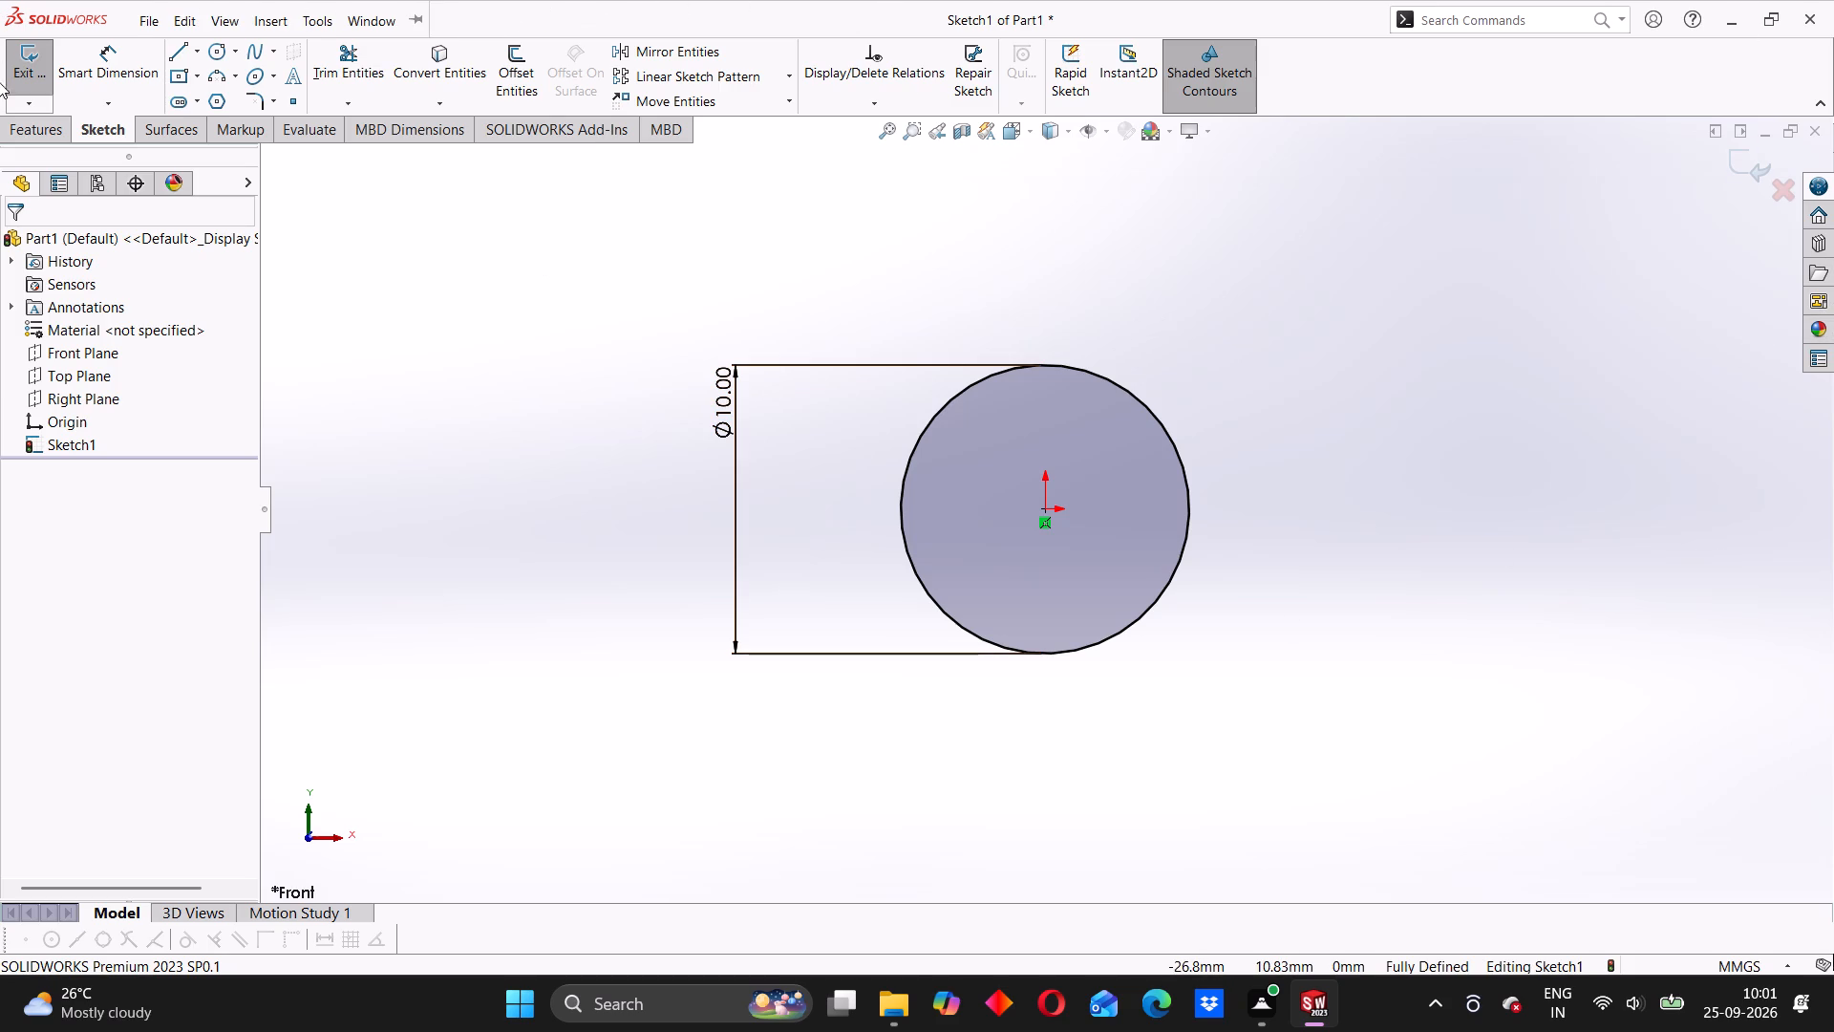
Extrude the 10 mm circle as a blind boss 5 mm deep from the sketch plane.
{"action": "left_click", "coordinate": [11, 133]}
{"action": "left_click", "coordinate": [28, 88]}
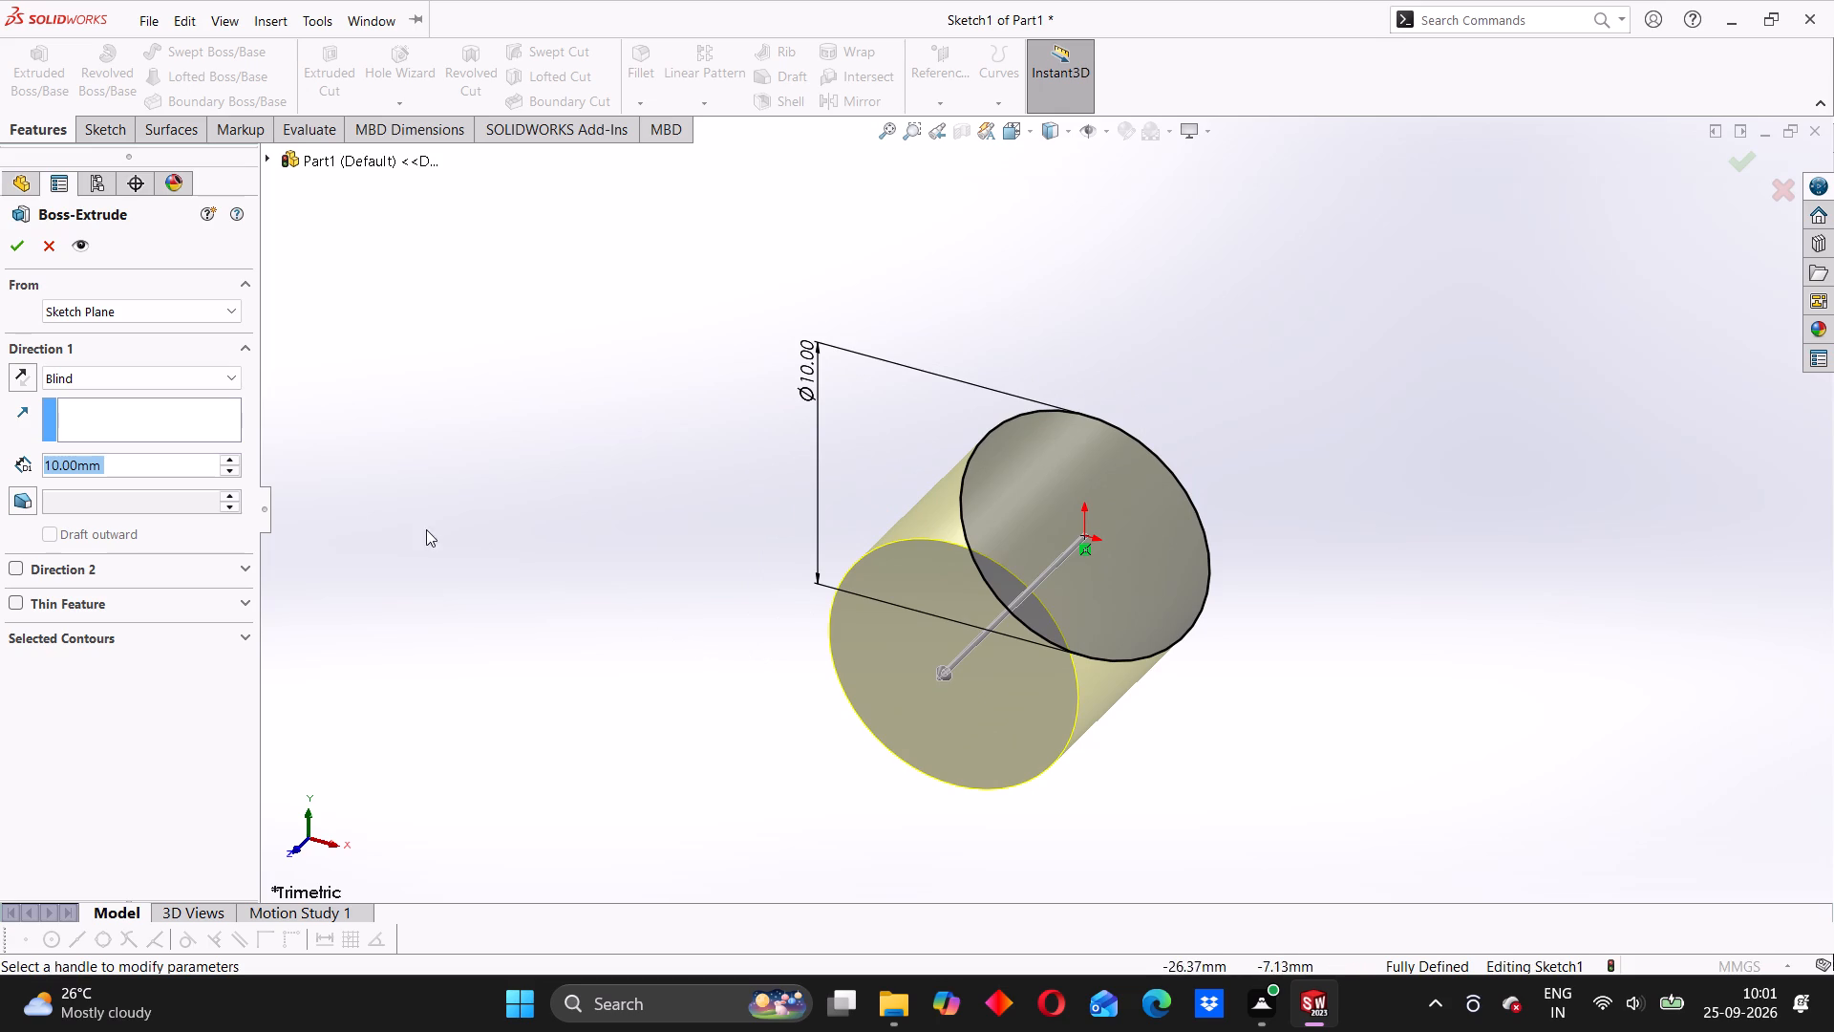
{"action": "key", "text": "5"}
{"action": "key", "text": "Return"}
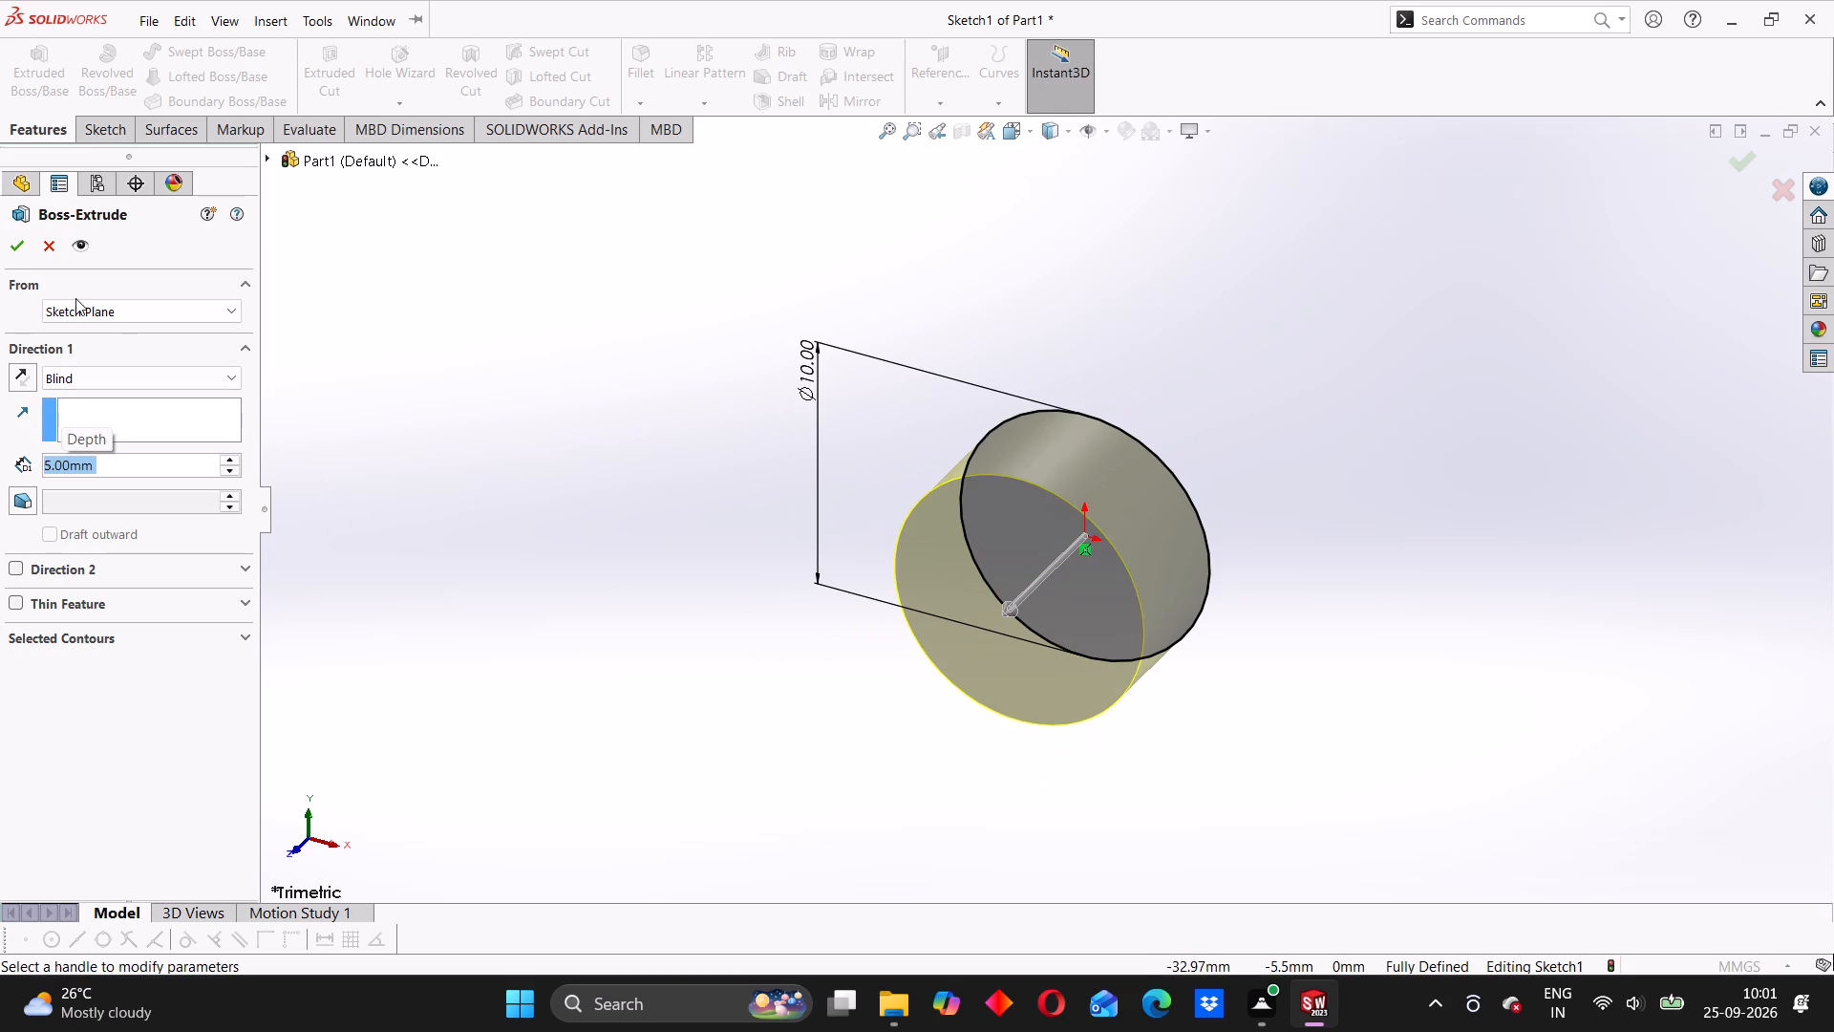
{"action": "left_click", "coordinate": [8, 248]}
Sketch a circle about 7 mm in diameter, centred on the origin, on the disc's front end face.
{"action": "middle_click_drag", "start_coordinate": [925, 744], "coordinate": [881, 713]}
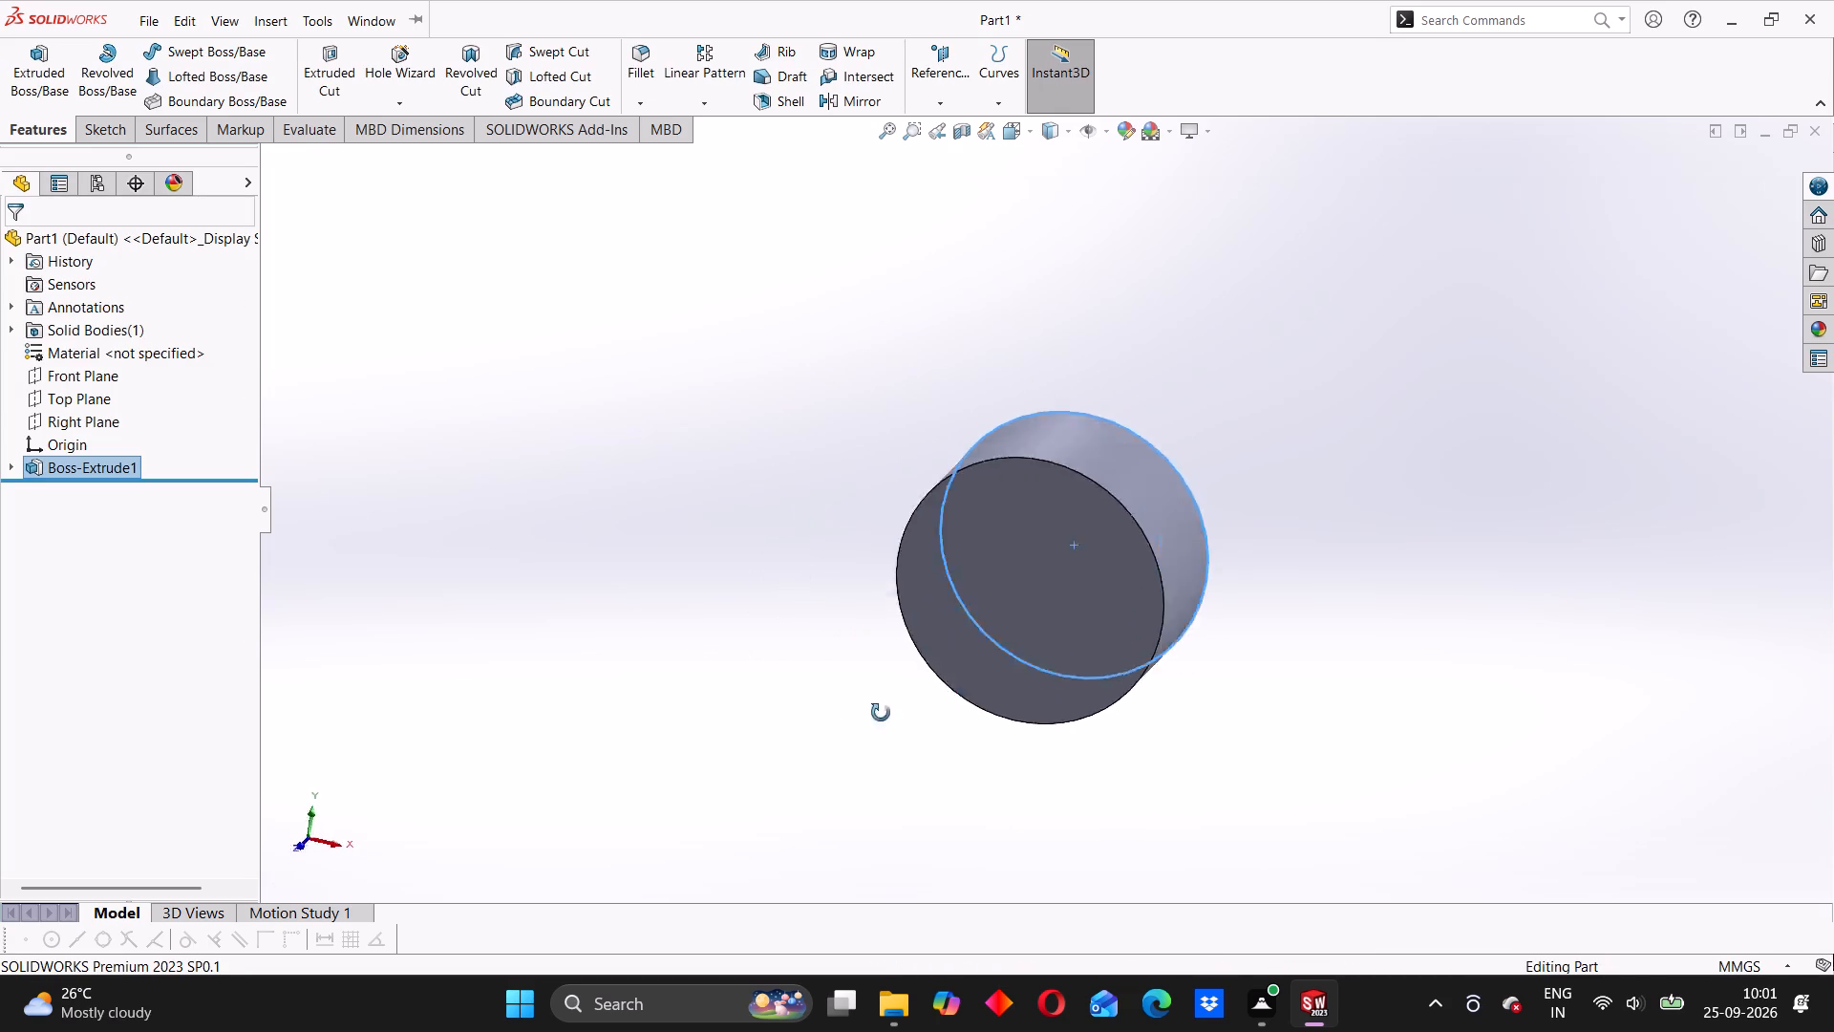
{"action": "middle_click_drag", "start_coordinate": [881, 713], "coordinate": [826, 642]}
{"action": "left_click", "coordinate": [983, 572]}
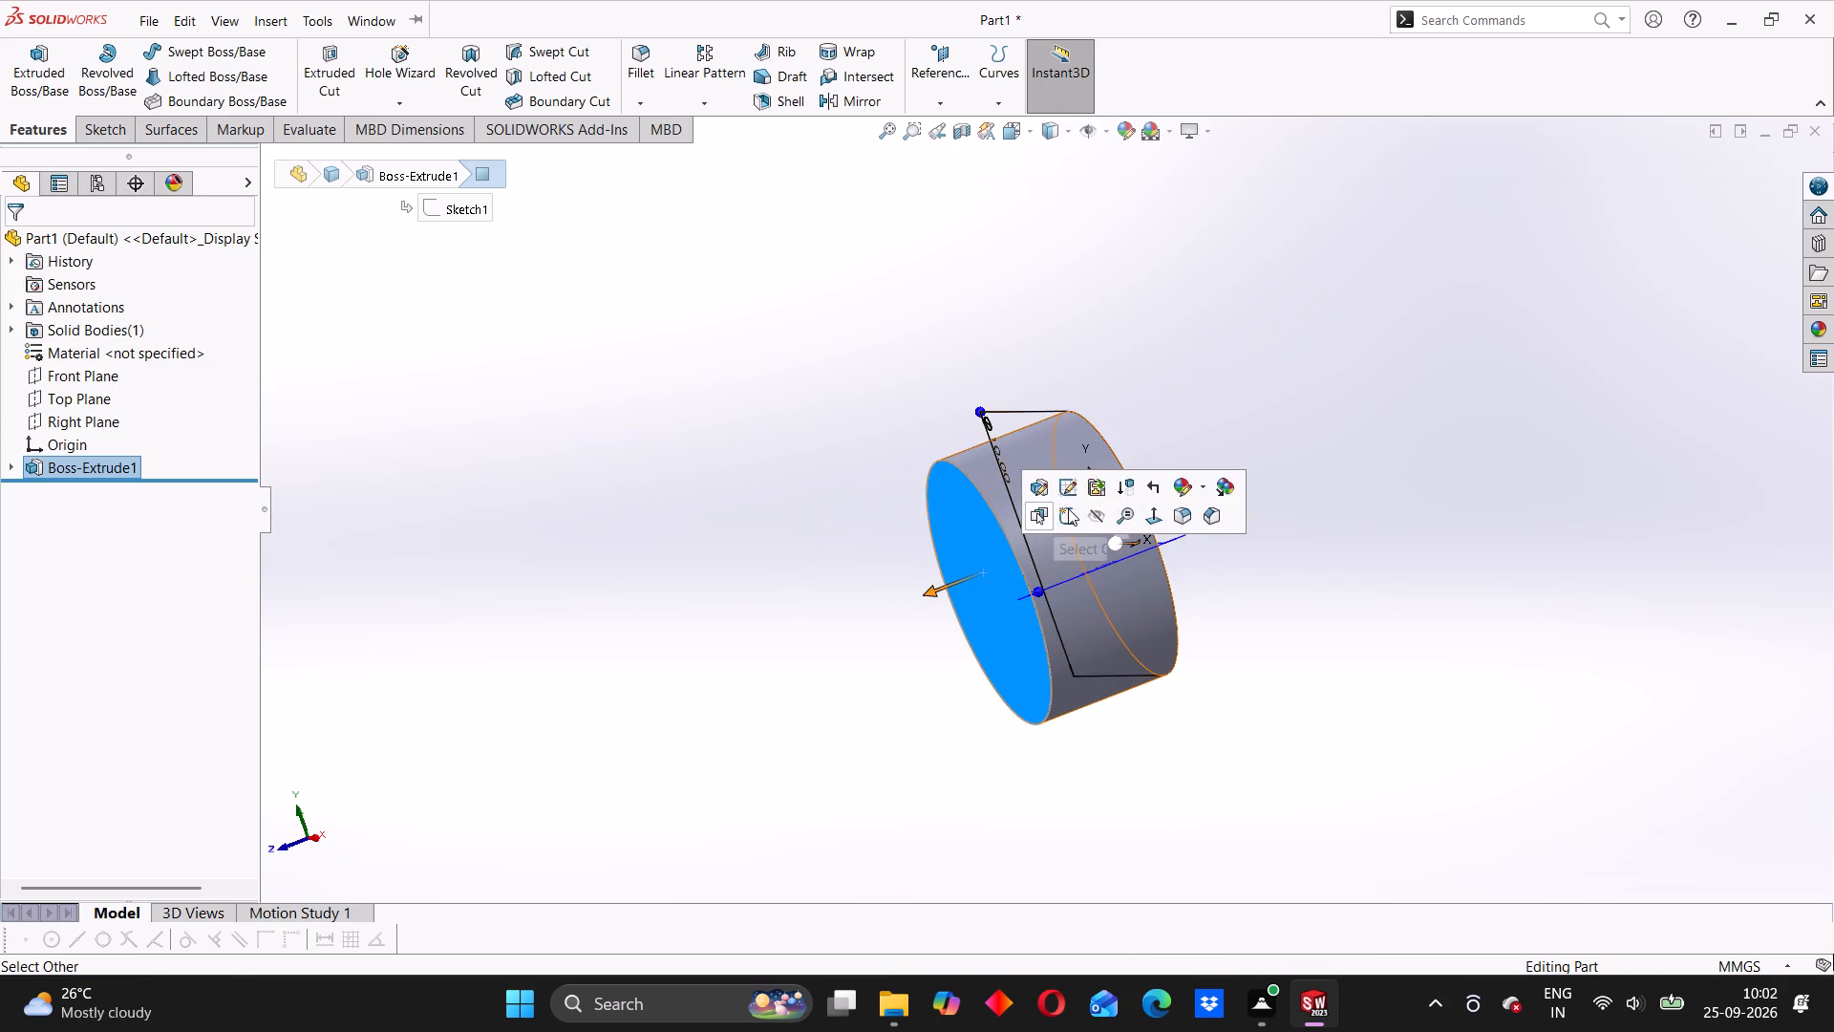
{"action": "left_click", "coordinate": [1068, 508]}
{"action": "left_click", "coordinate": [214, 55]}
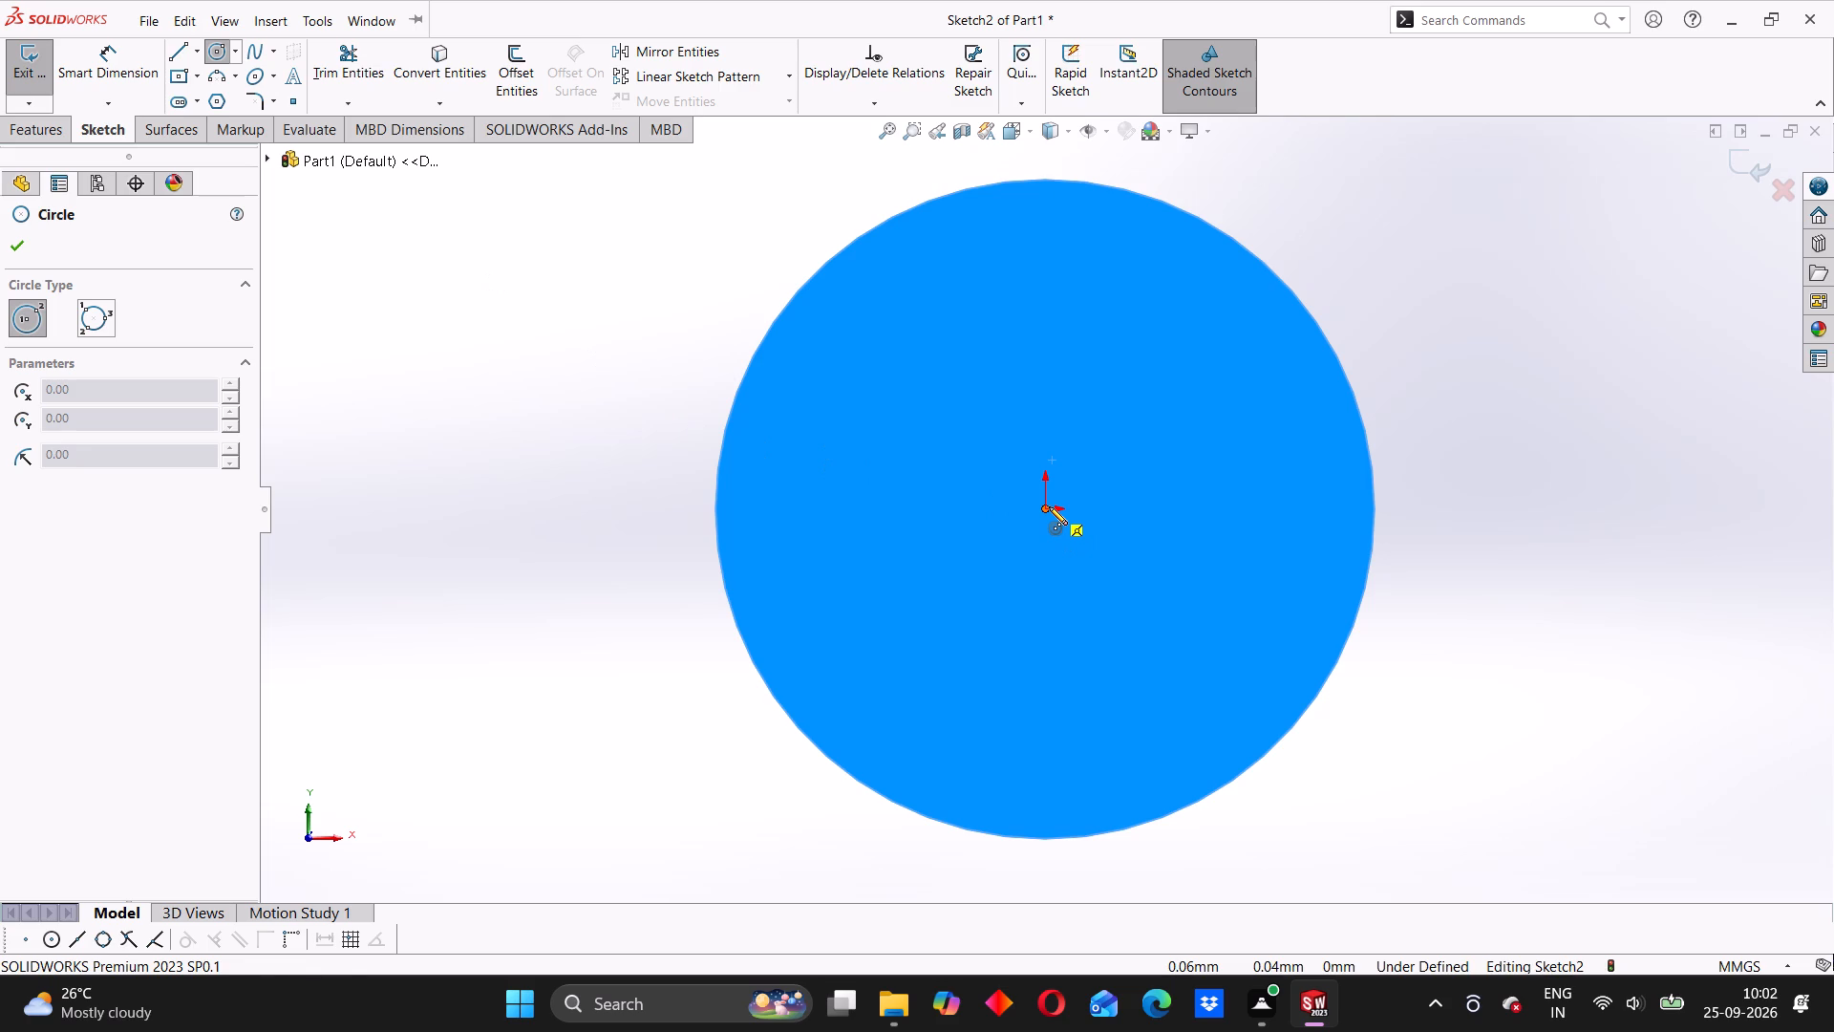
{"action": "left_click", "coordinate": [1049, 506]}
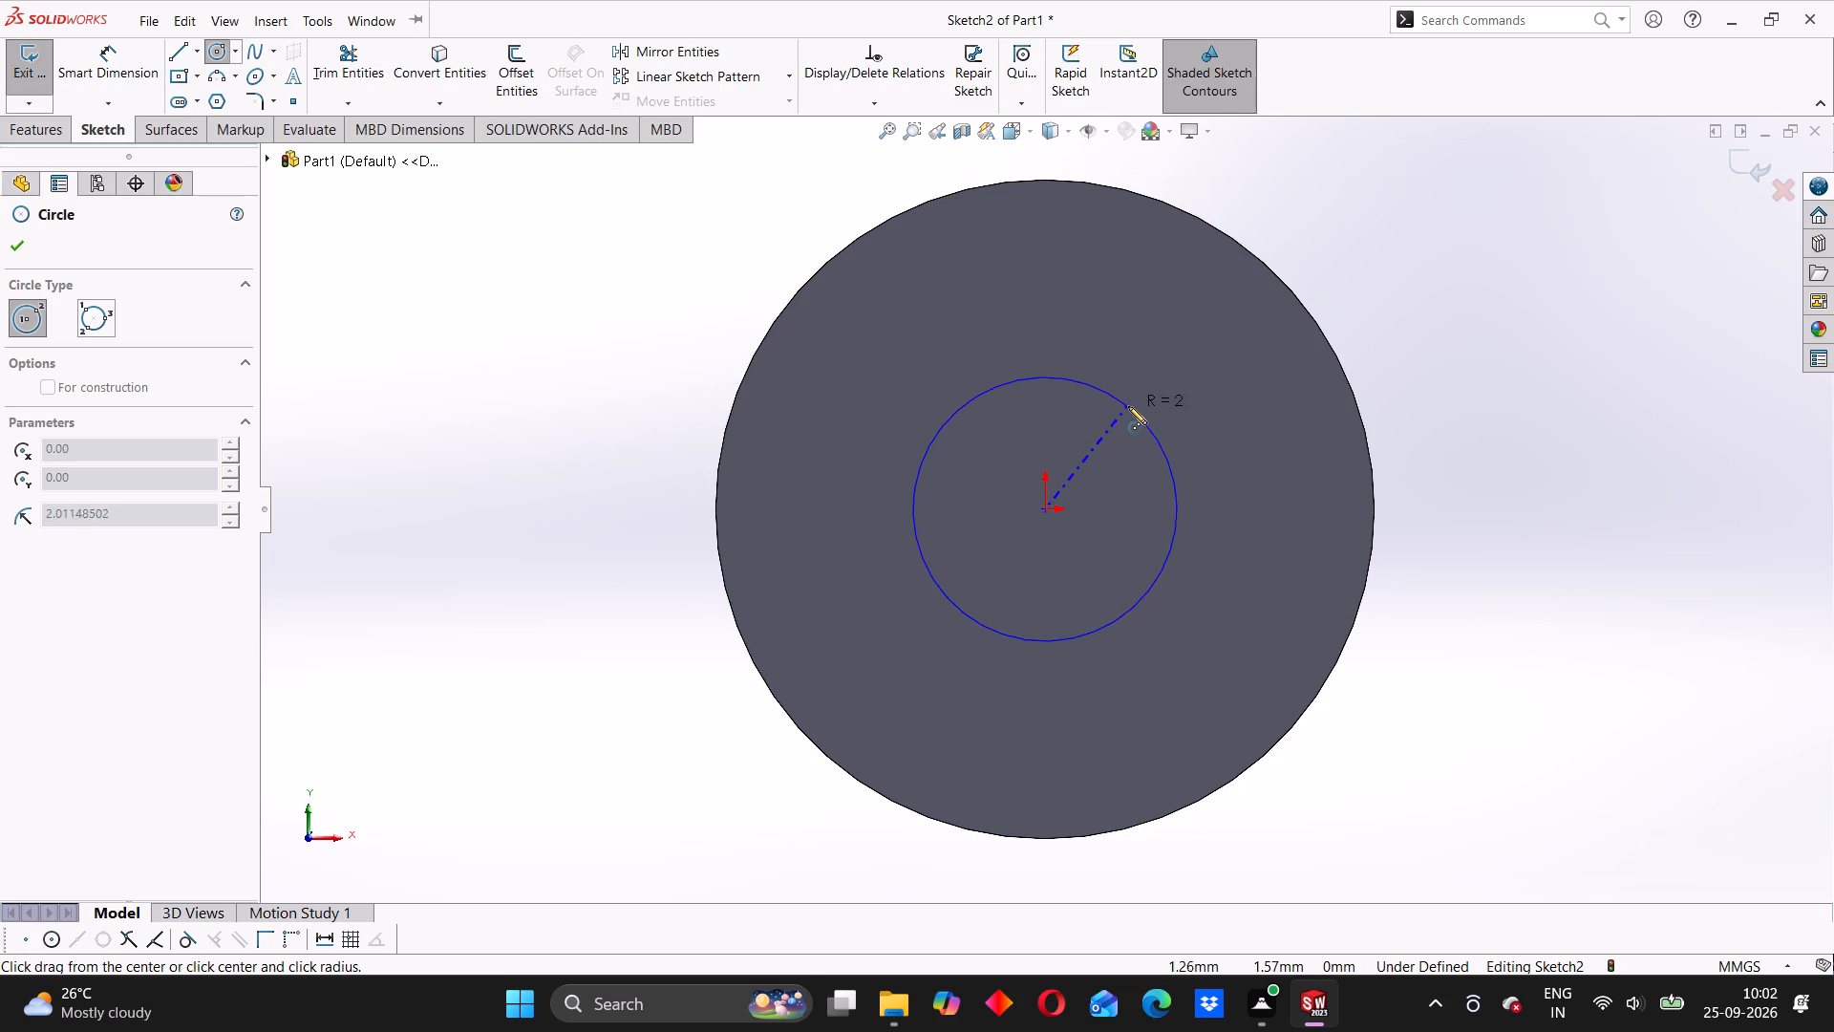
{"action": "left_click", "coordinate": [1201, 337]}
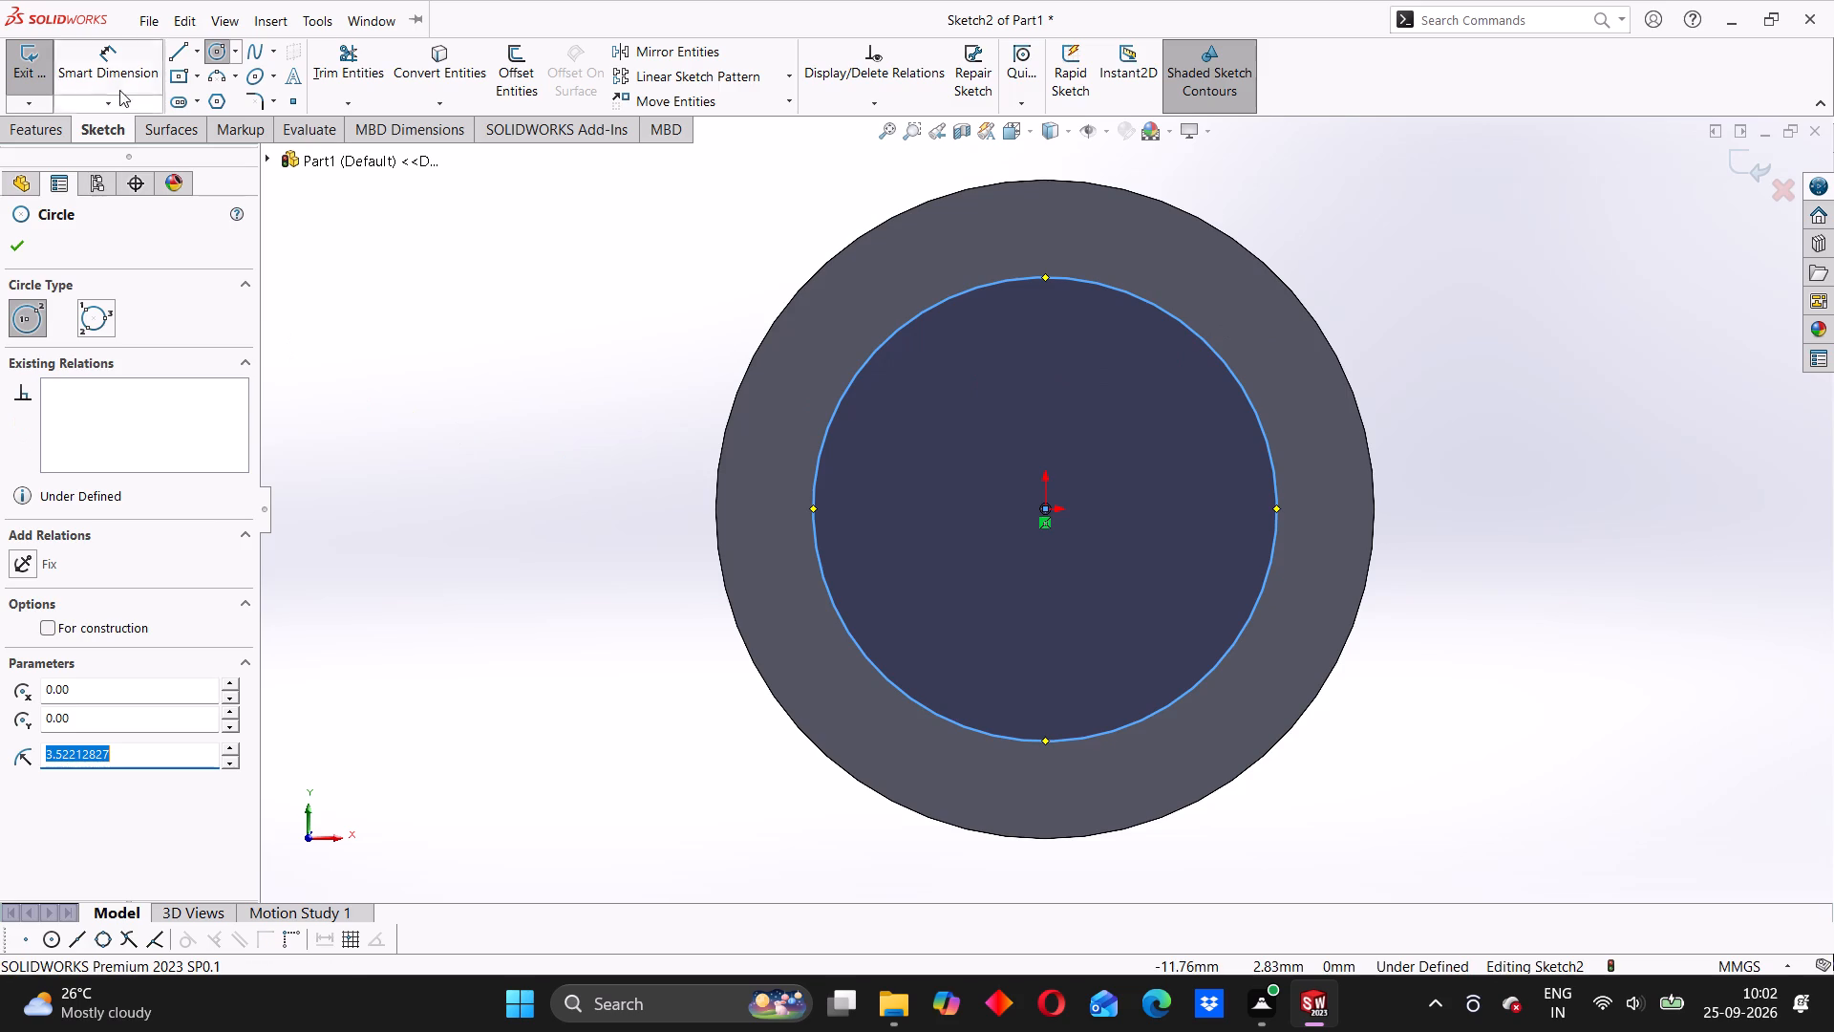
Dimension the circle on the disc's end face with a diameter of 7.5 mm.
{"action": "left_click", "coordinate": [117, 80]}
{"action": "left_click", "coordinate": [1097, 285]}
{"action": "left_click", "coordinate": [1384, 275]}
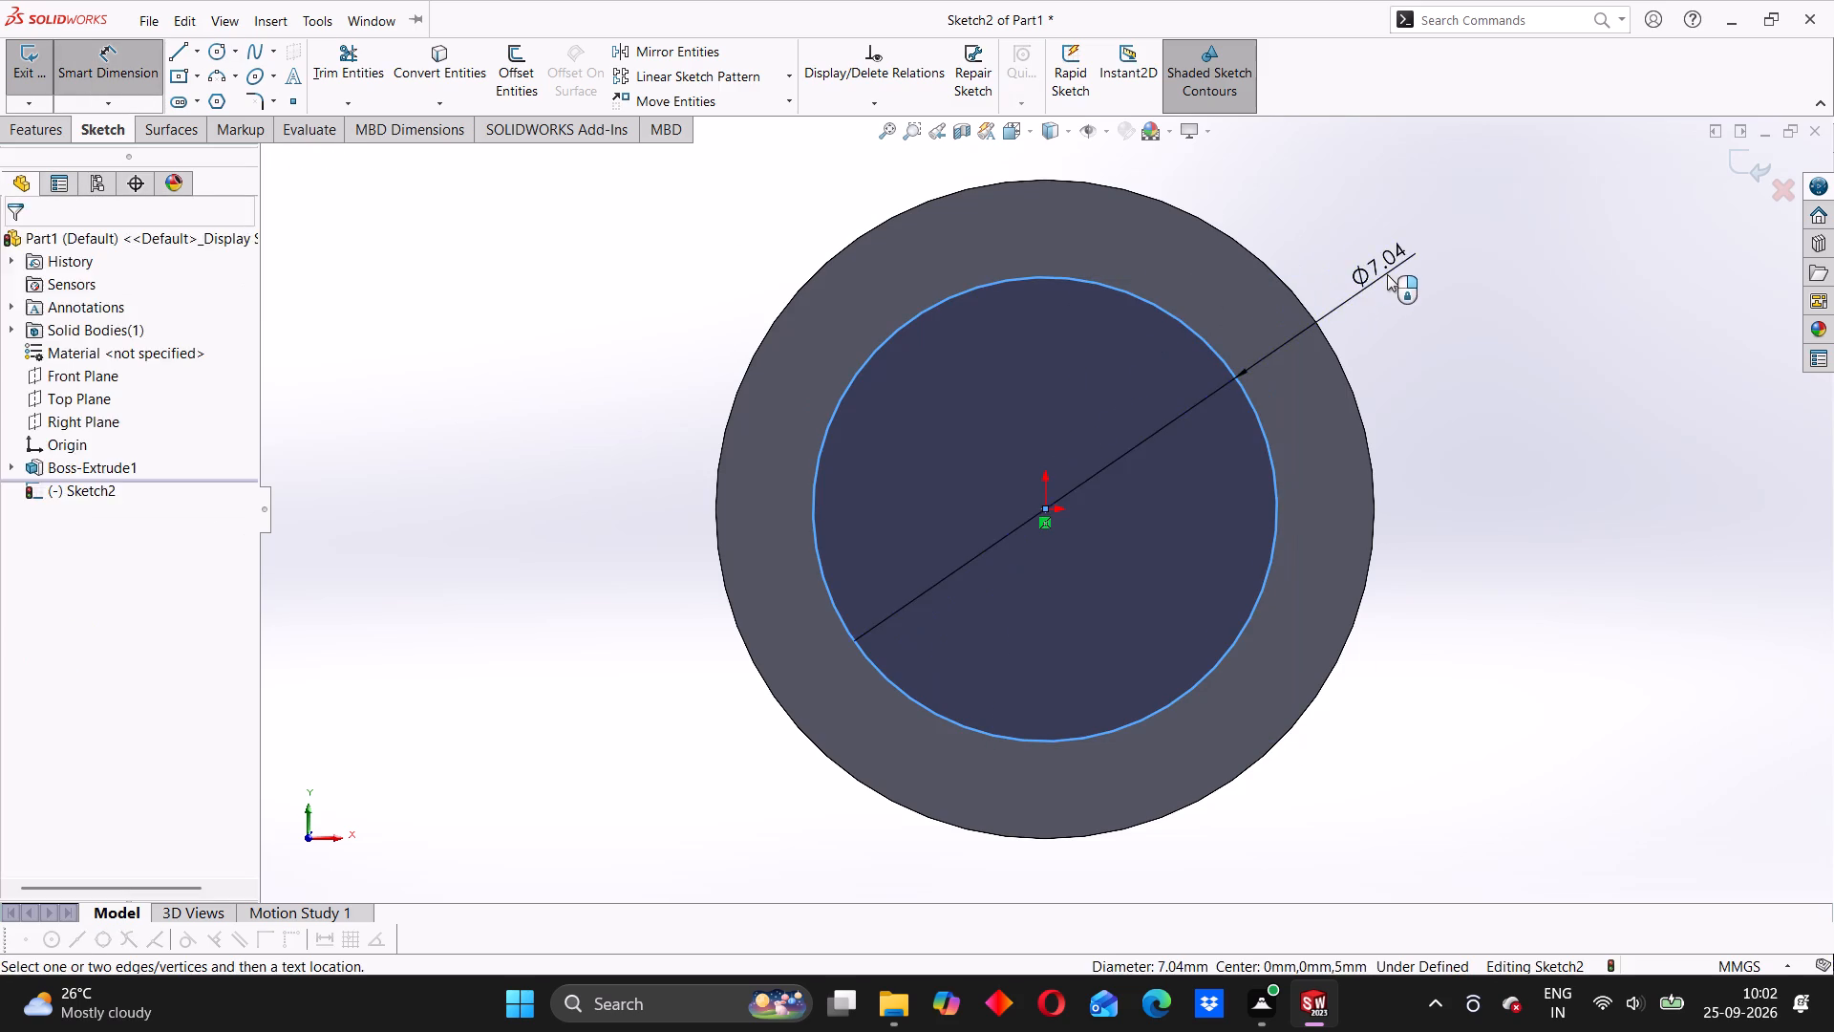
{"action": "type", "text": "7.5"}
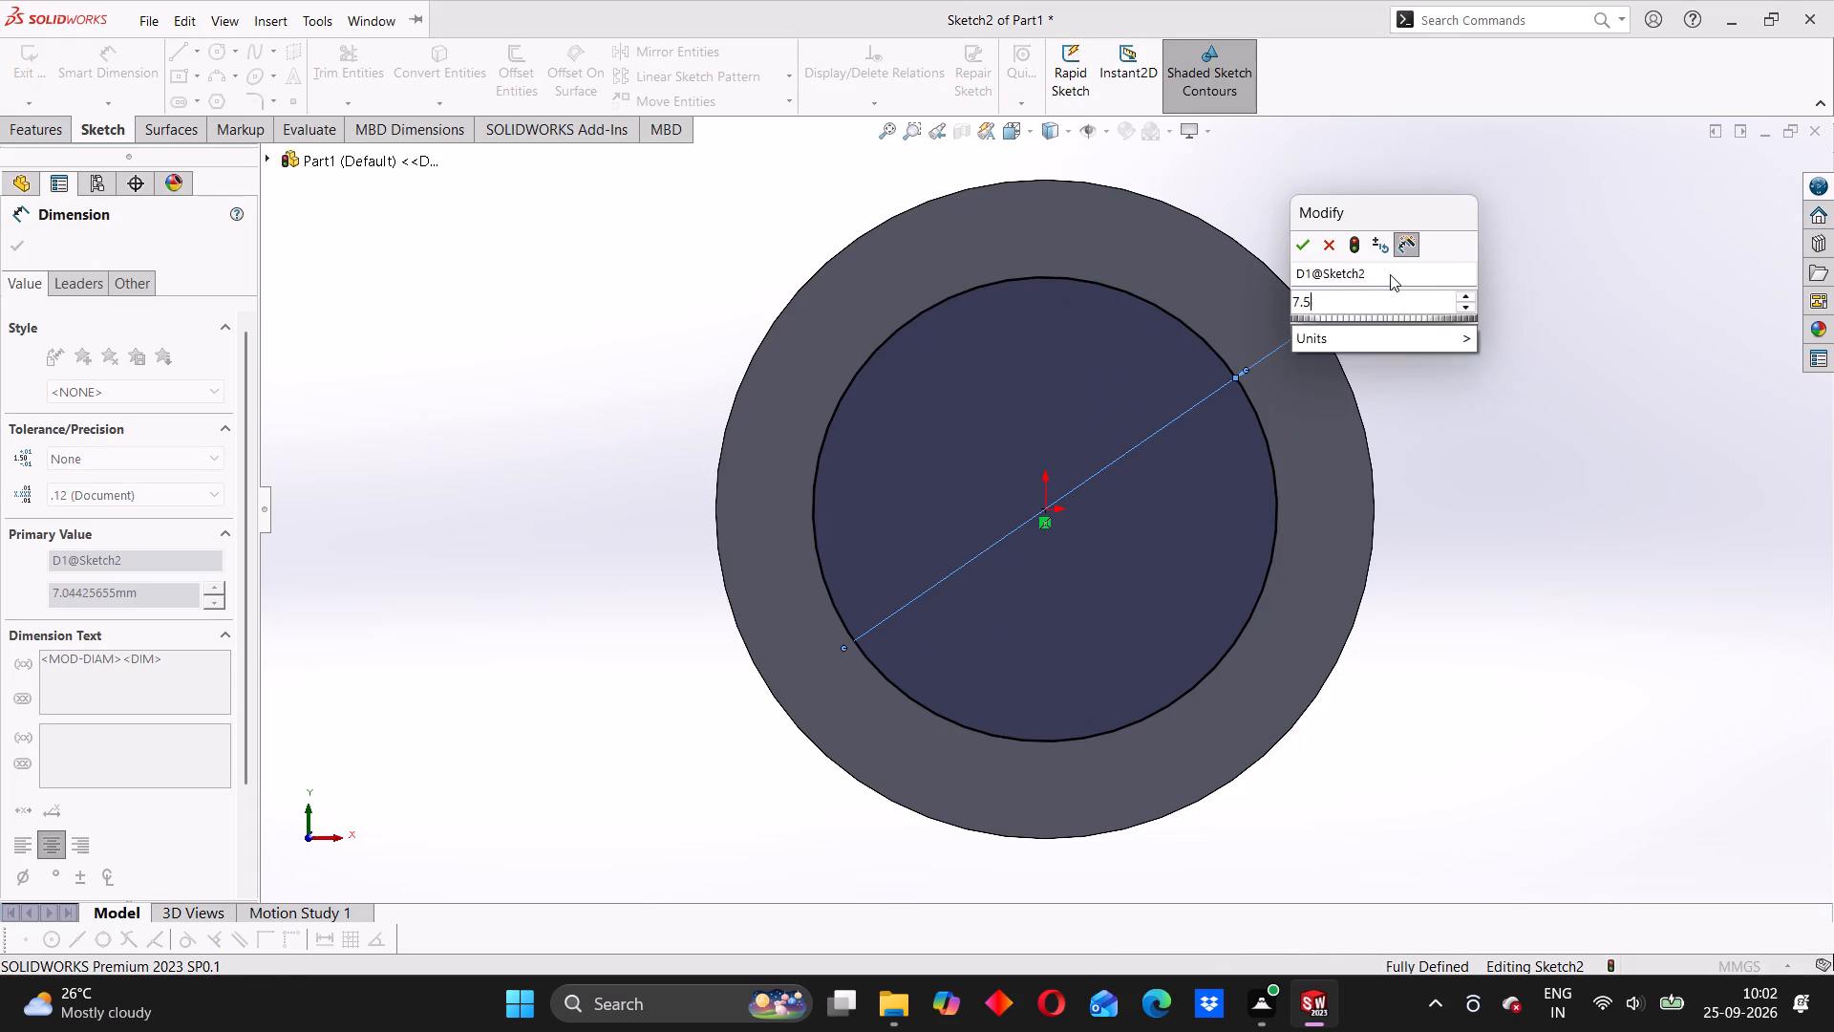
{"action": "key", "text": "Return"}
{"action": "middle_click_drag", "start_coordinate": [1457, 390], "coordinate": [1313, 491]}
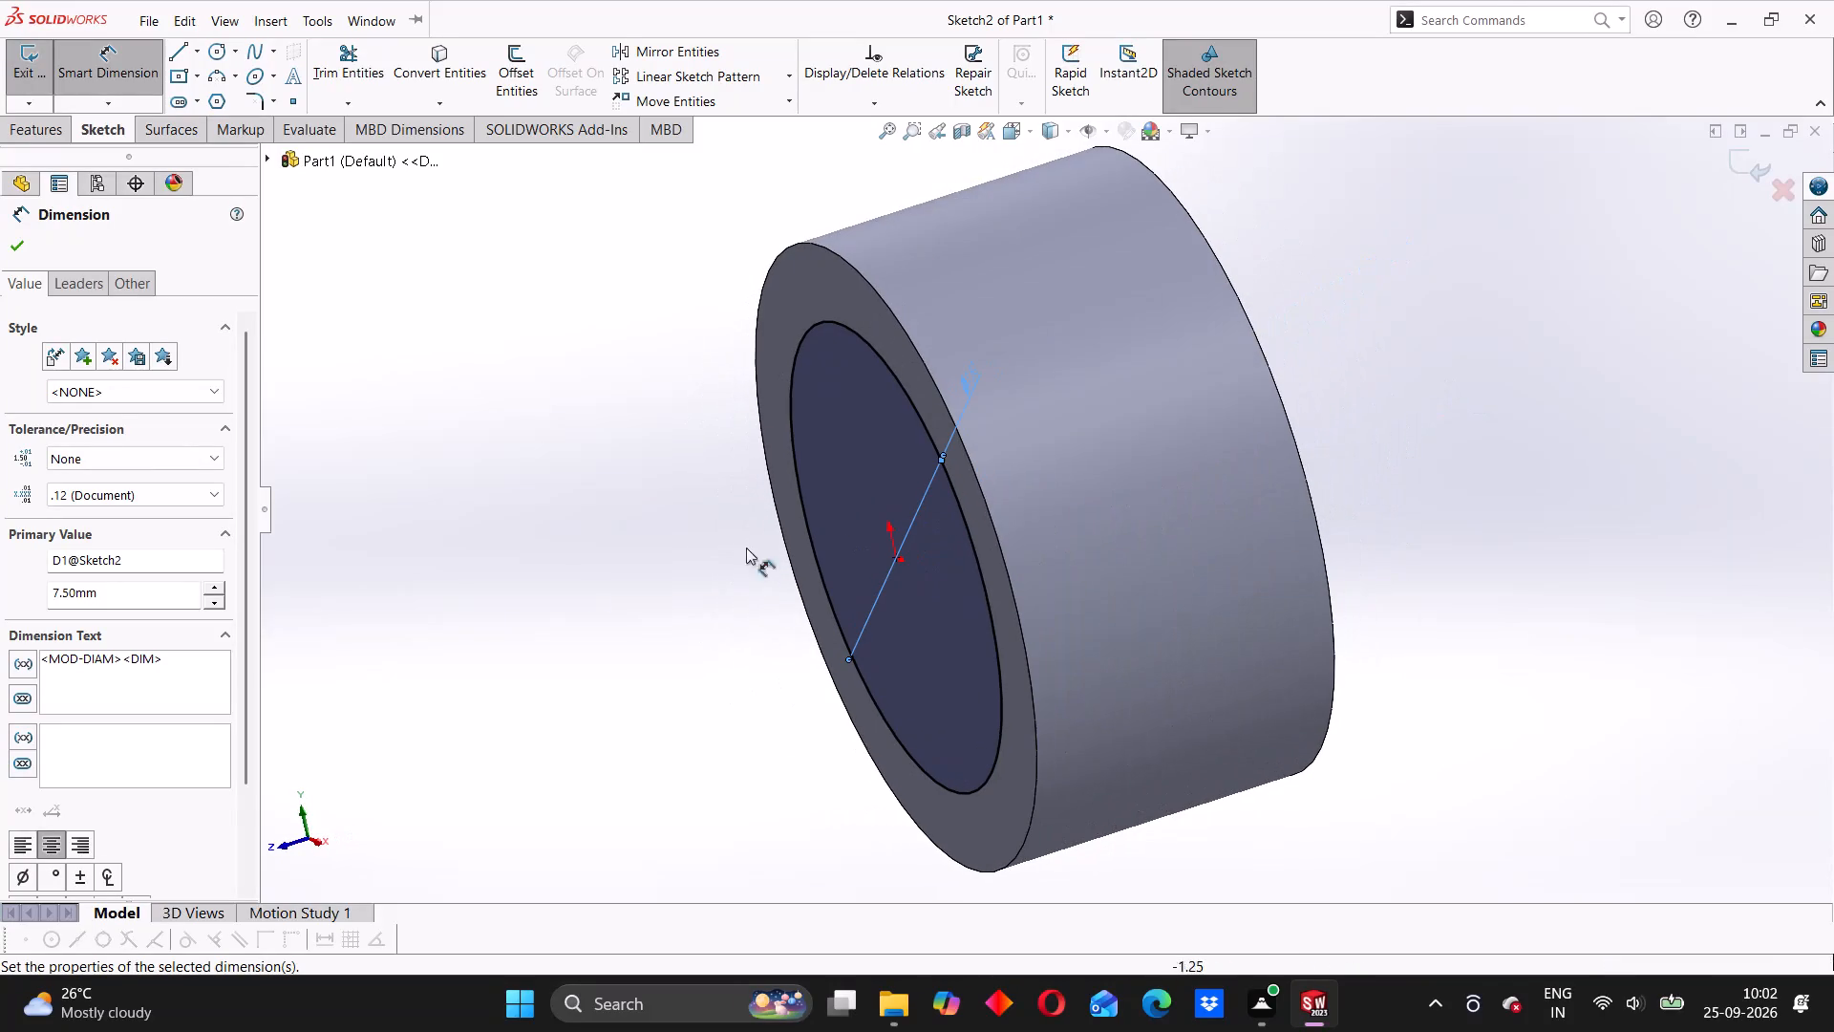
{"action": "left_click", "coordinate": [11, 247]}
Extrude the 7.5 mm circle 40 mm blind away from the disc, merged with it, to form the pin's shank.
{"action": "left_click", "coordinate": [46, 143]}
{"action": "left_click", "coordinate": [45, 129]}
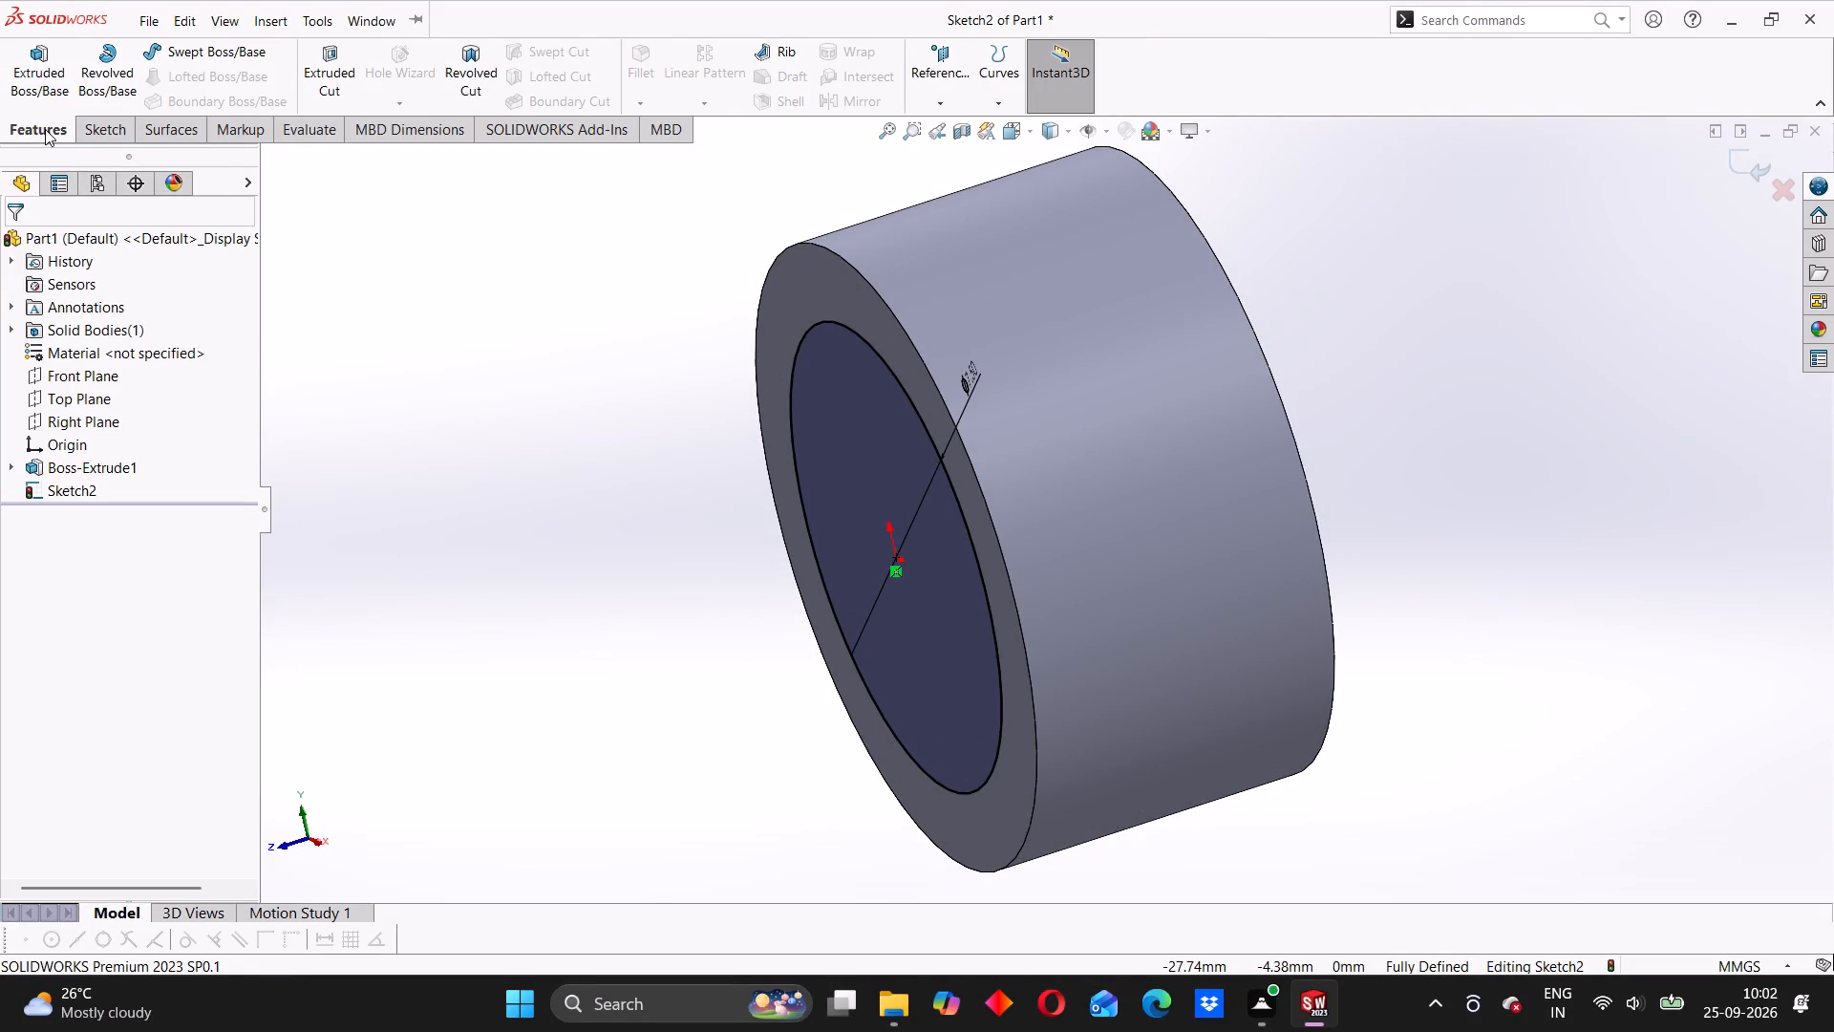
{"action": "left_click", "coordinate": [31, 64]}
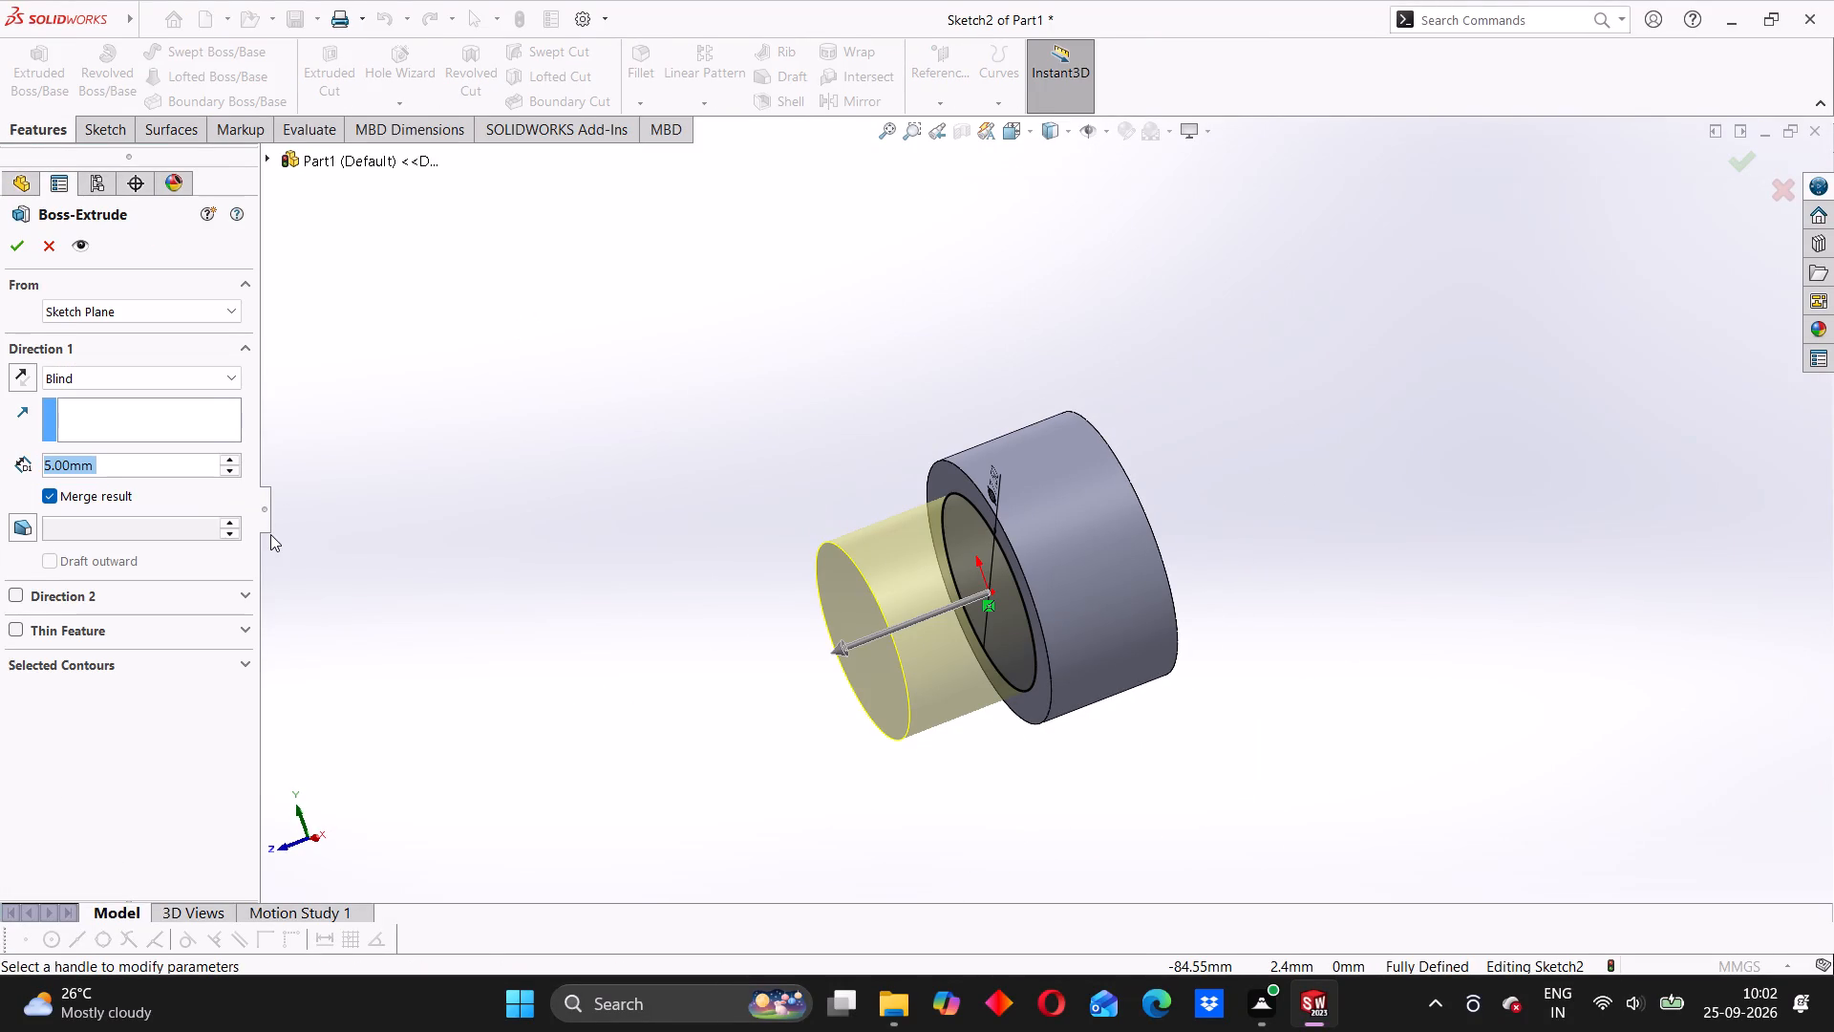
{"action": "type", "text": "40"}
{"action": "key", "text": "Return"}
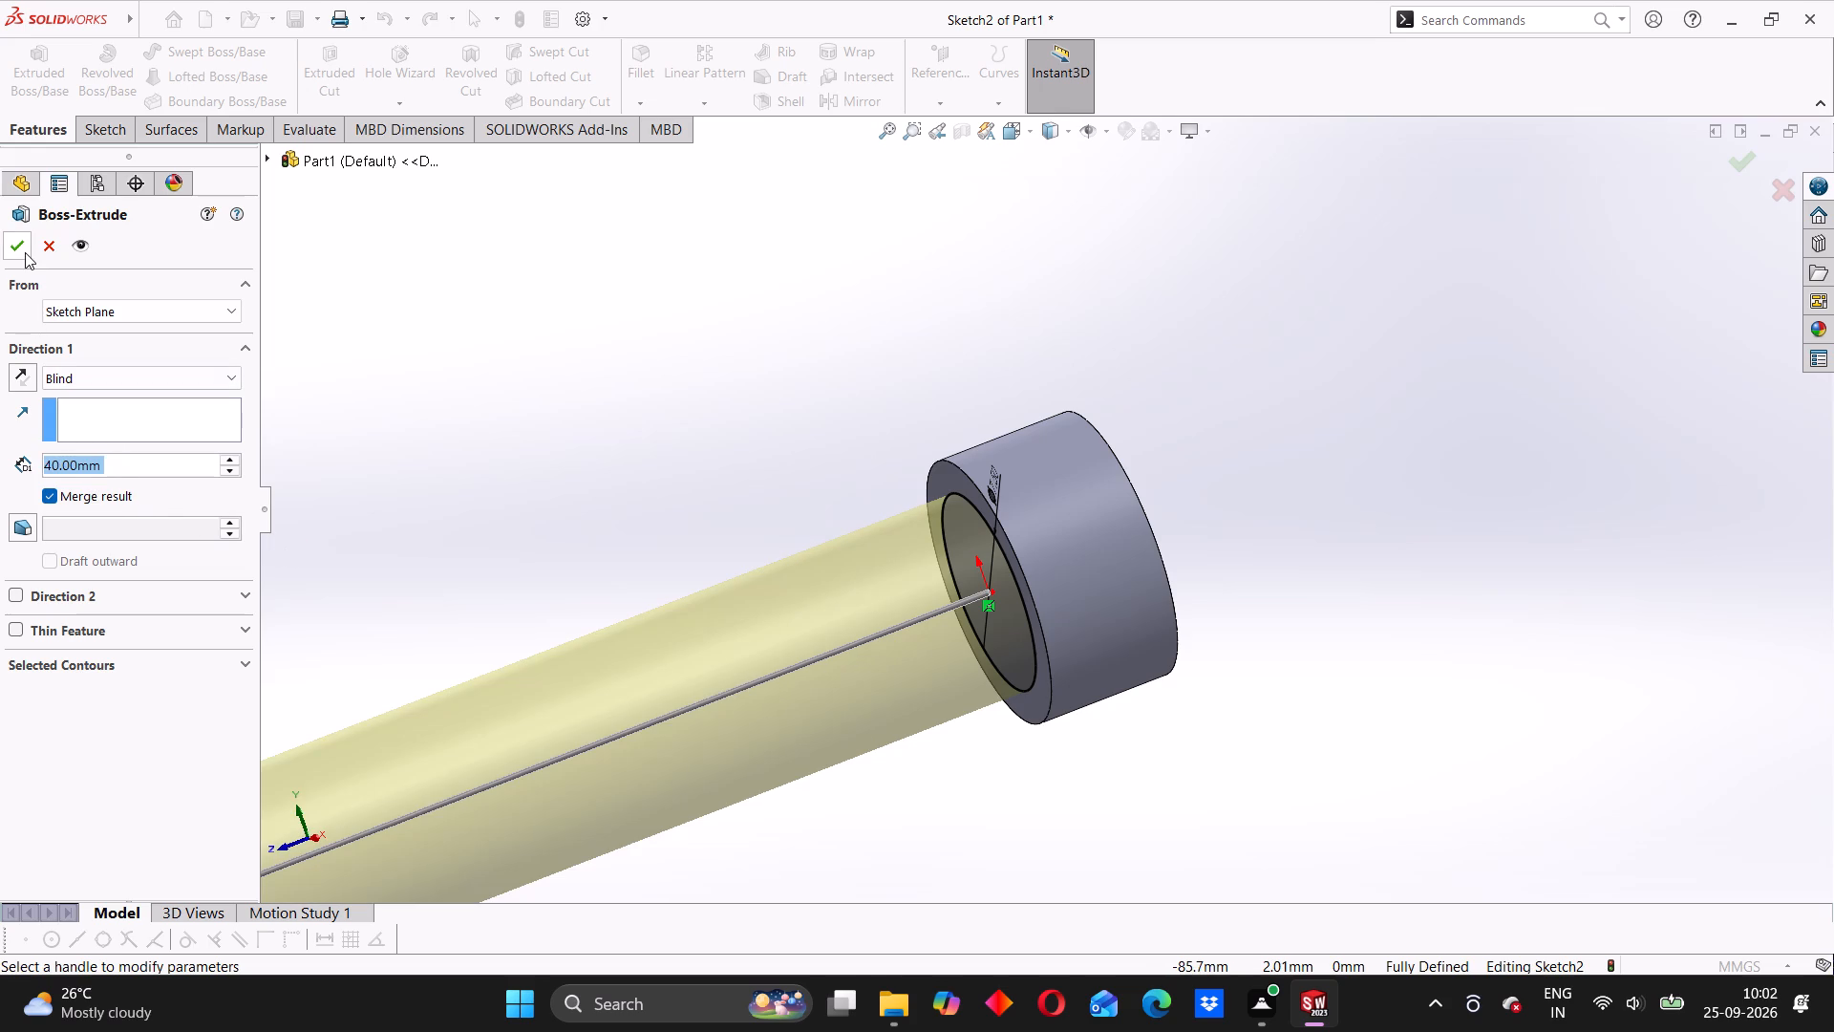
{"action": "left_click", "coordinate": [24, 252]}
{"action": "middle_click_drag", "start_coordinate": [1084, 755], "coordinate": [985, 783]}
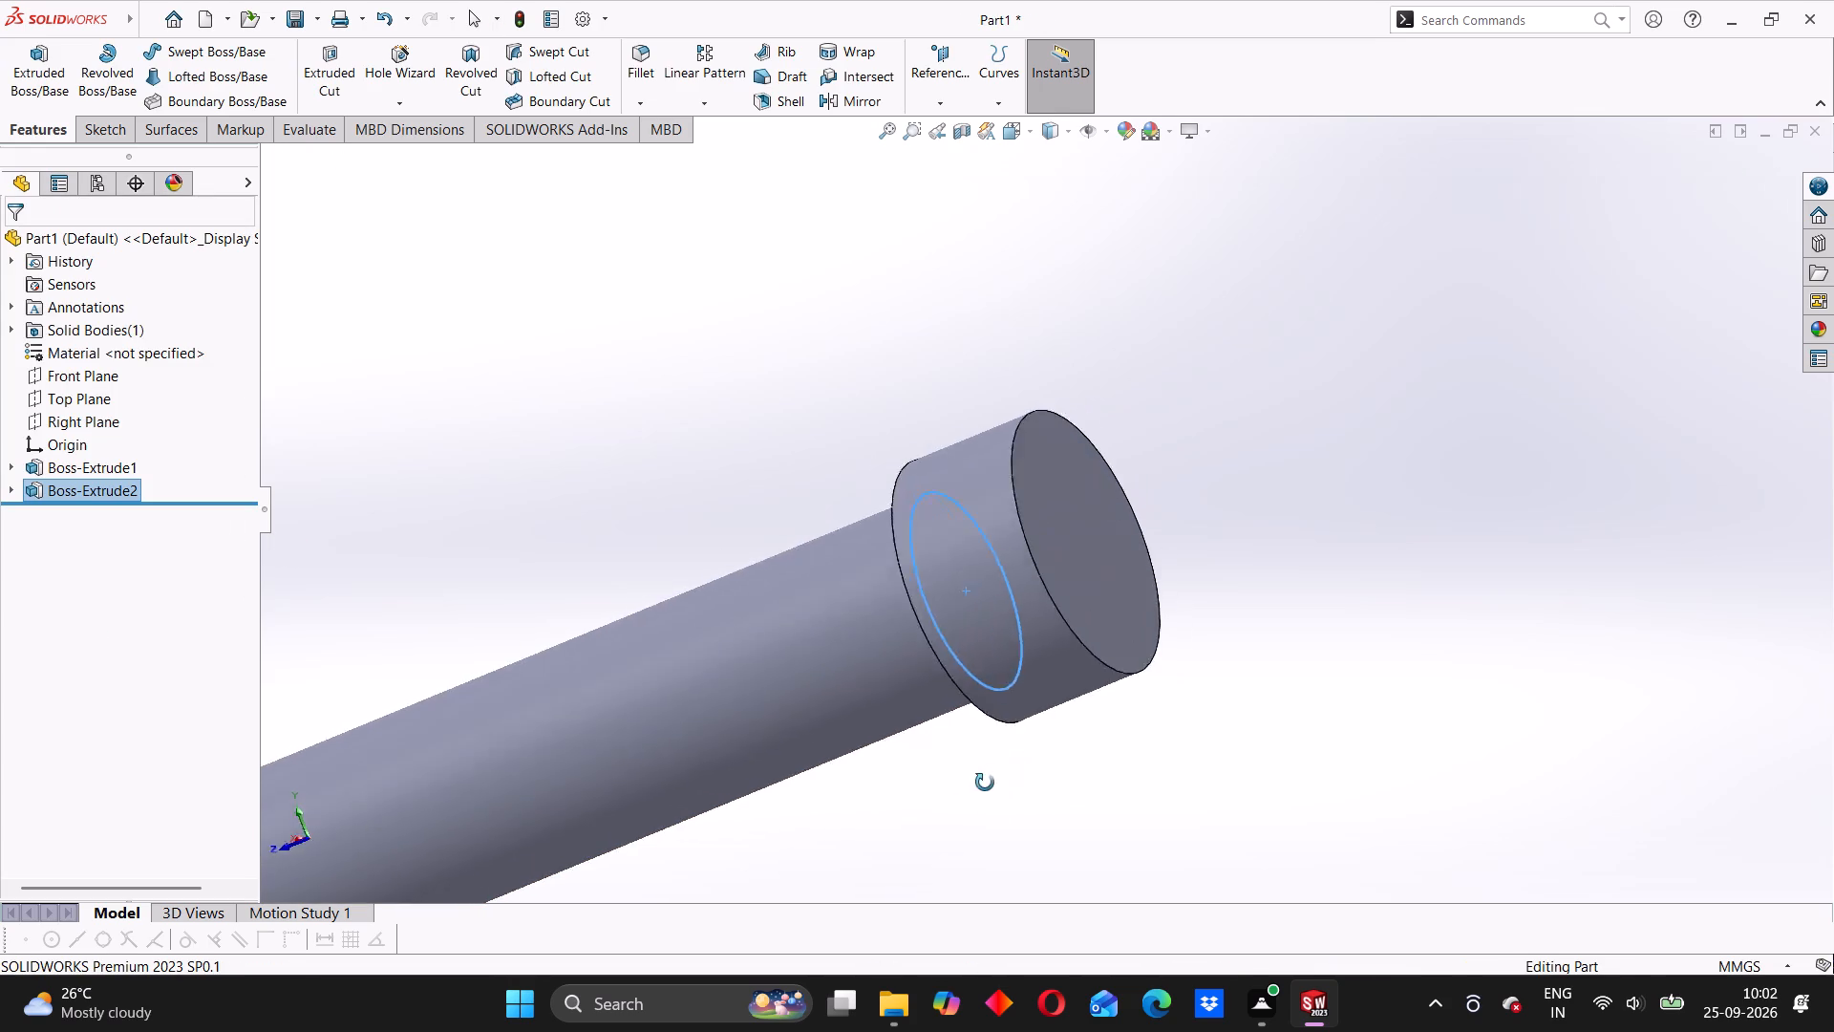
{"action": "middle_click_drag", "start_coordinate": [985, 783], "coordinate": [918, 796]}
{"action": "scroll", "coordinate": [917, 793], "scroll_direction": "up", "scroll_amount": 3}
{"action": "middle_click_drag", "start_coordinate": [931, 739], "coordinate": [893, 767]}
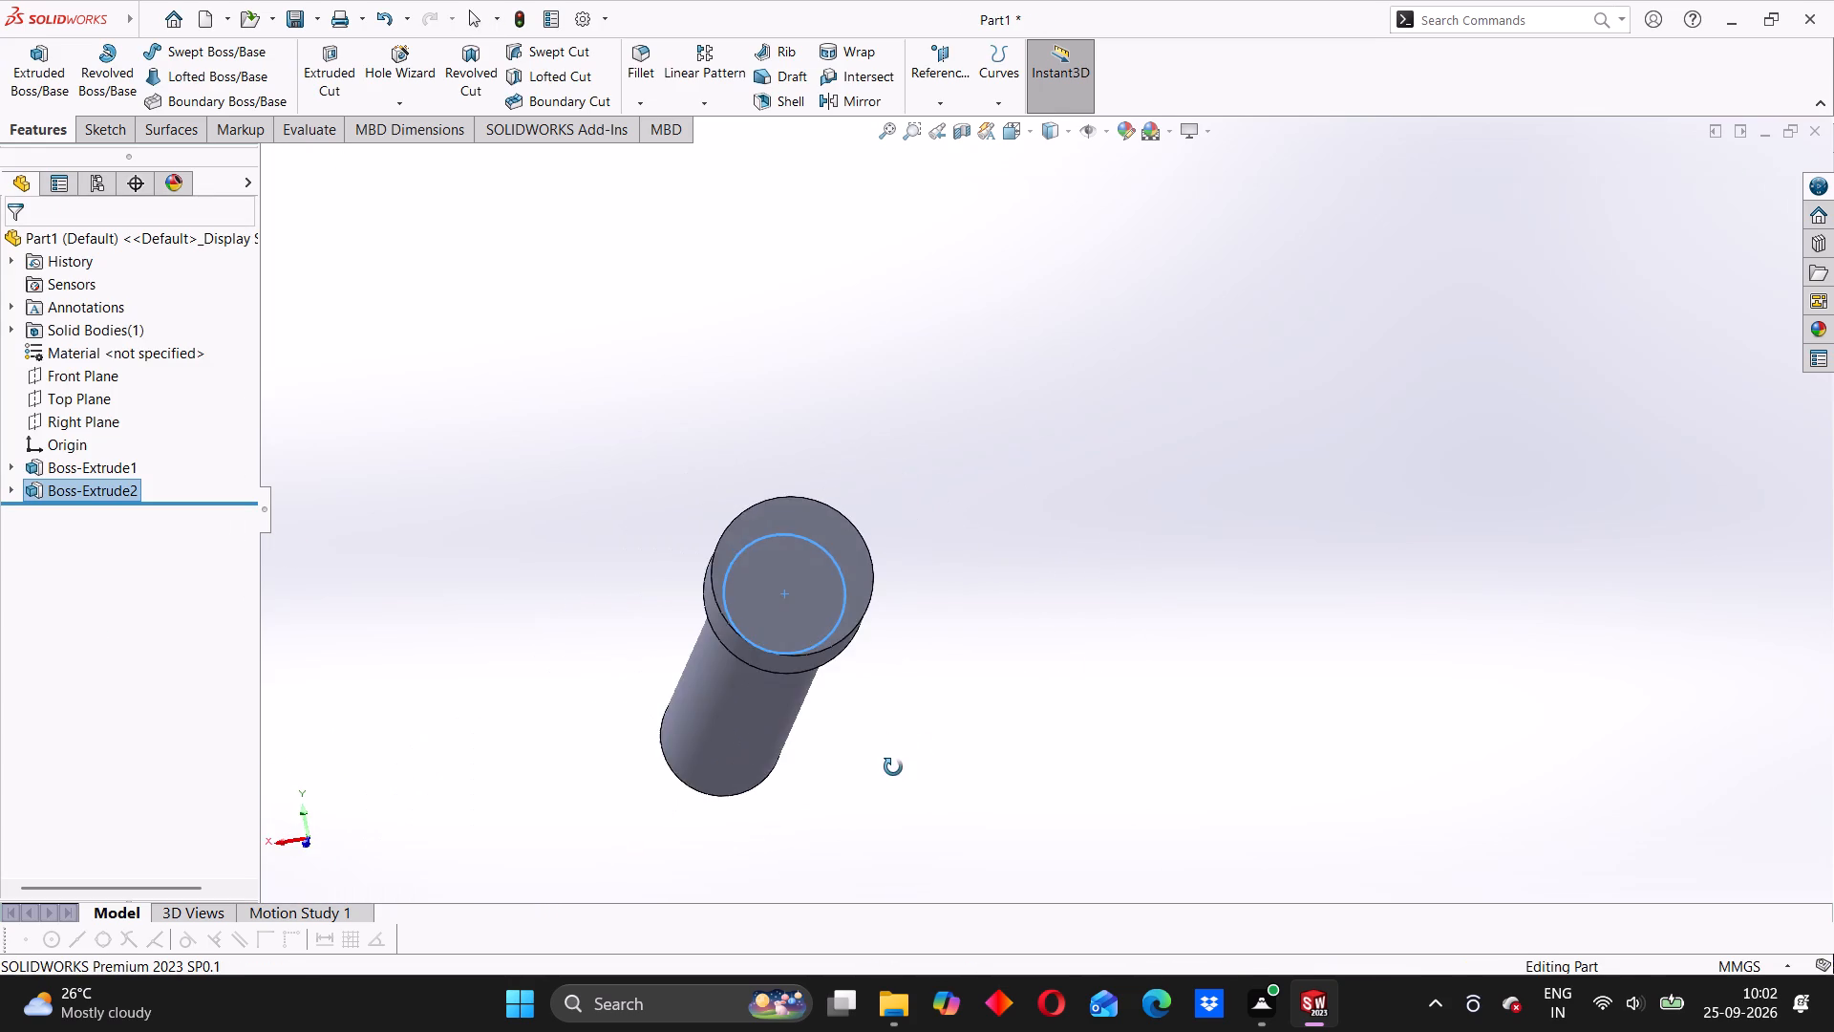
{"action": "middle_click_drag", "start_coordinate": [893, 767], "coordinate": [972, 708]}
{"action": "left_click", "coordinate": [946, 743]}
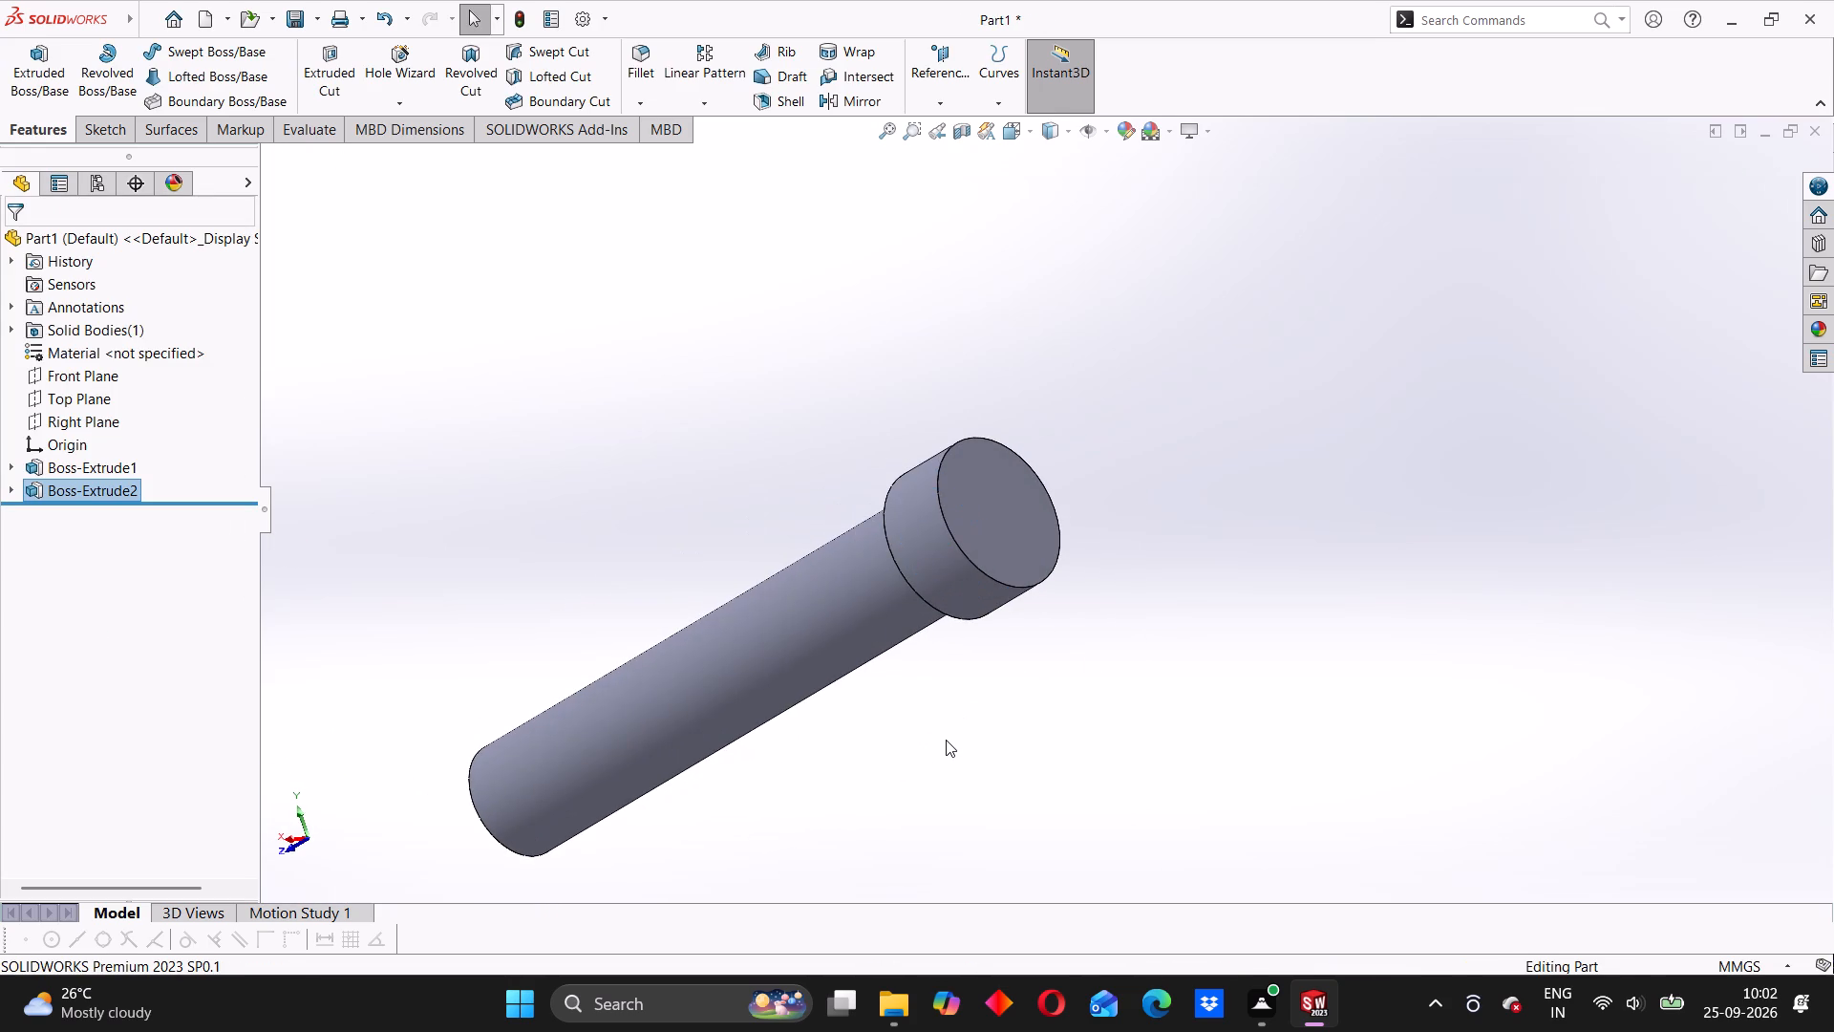
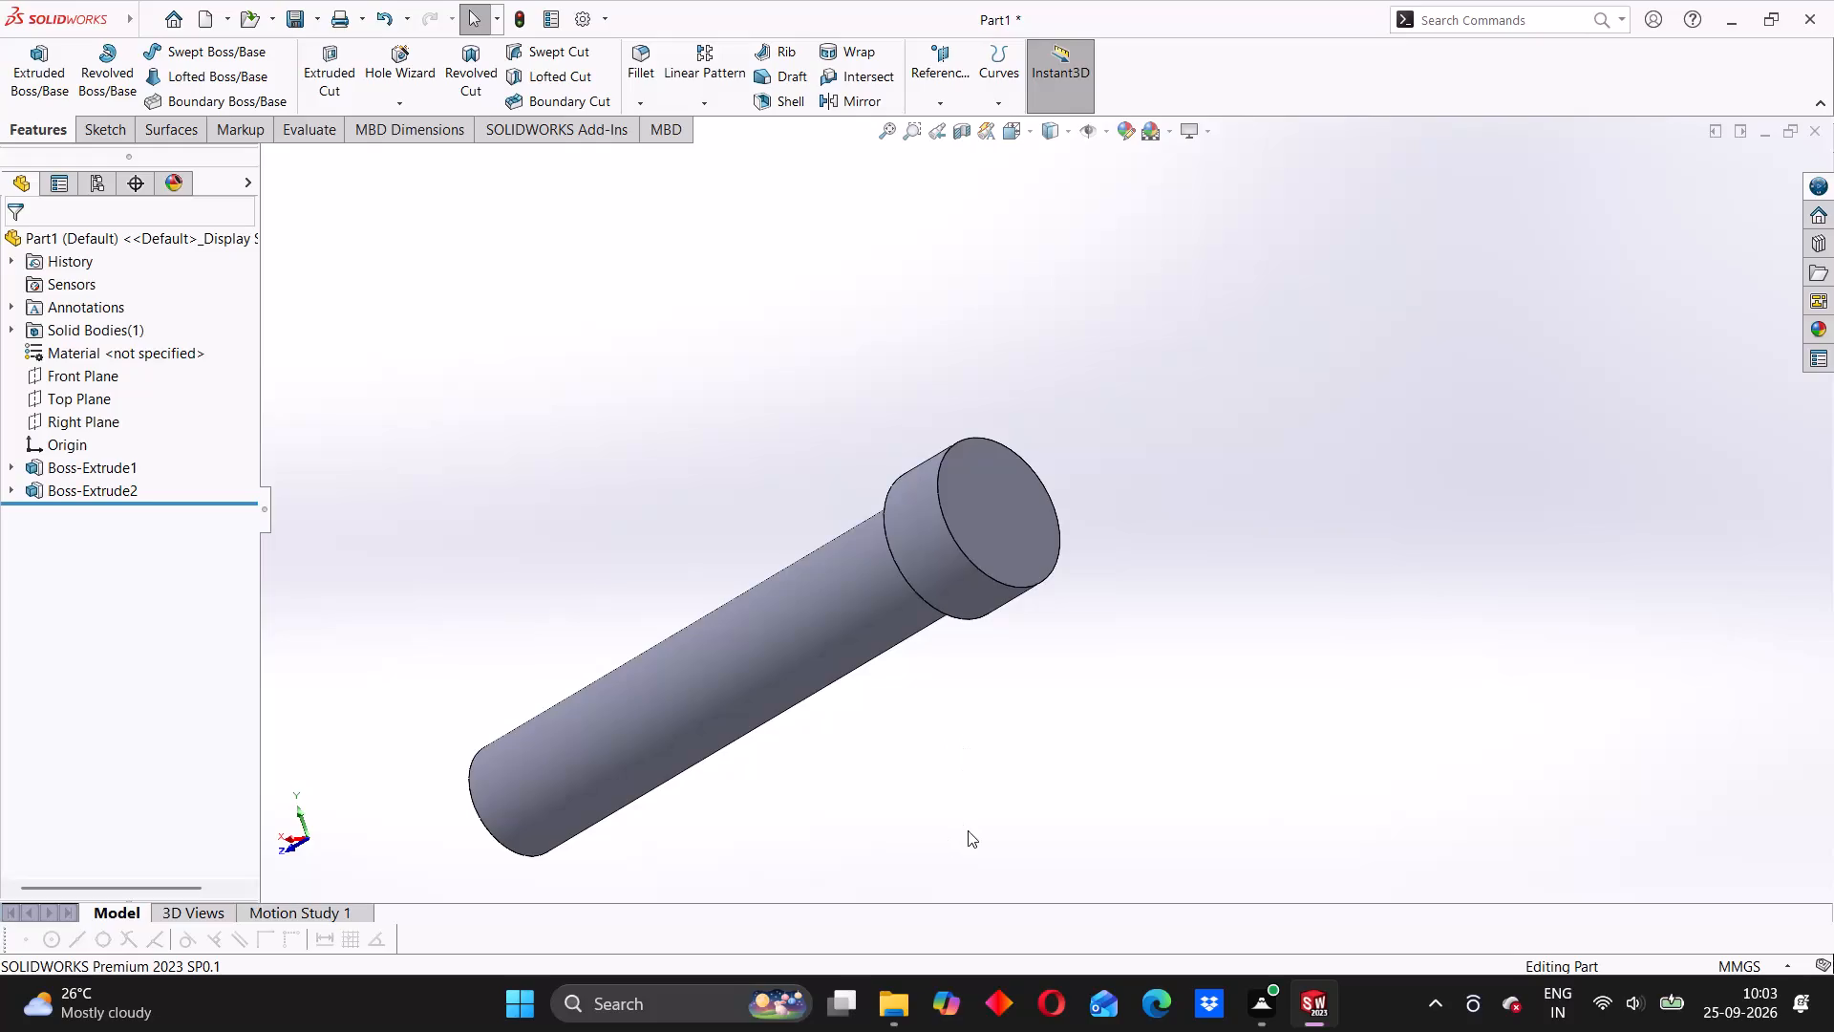
Sketch a circle about 5.1 mm in diameter, centred on the origin, on the outer end face of the pin's head.
{"action": "left_click", "coordinate": [986, 518]}
{"action": "left_click", "coordinate": [1079, 458]}
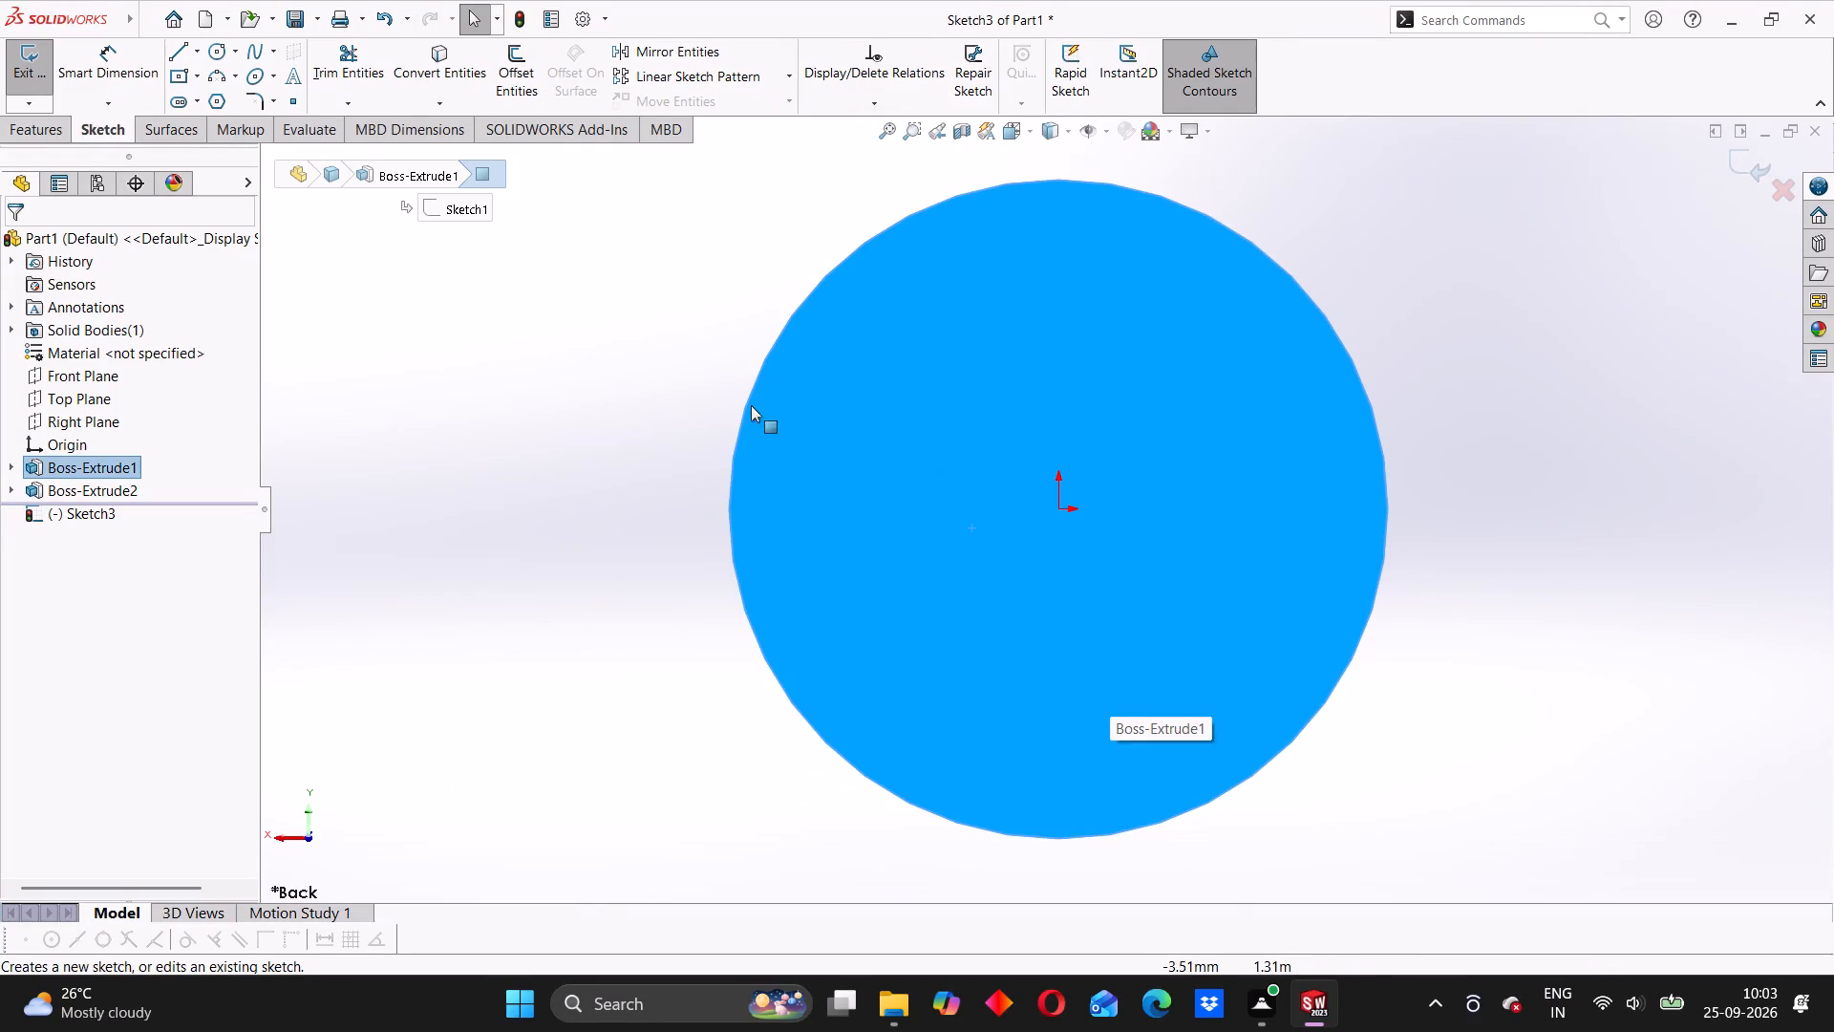
{"action": "left_click", "coordinate": [207, 47]}
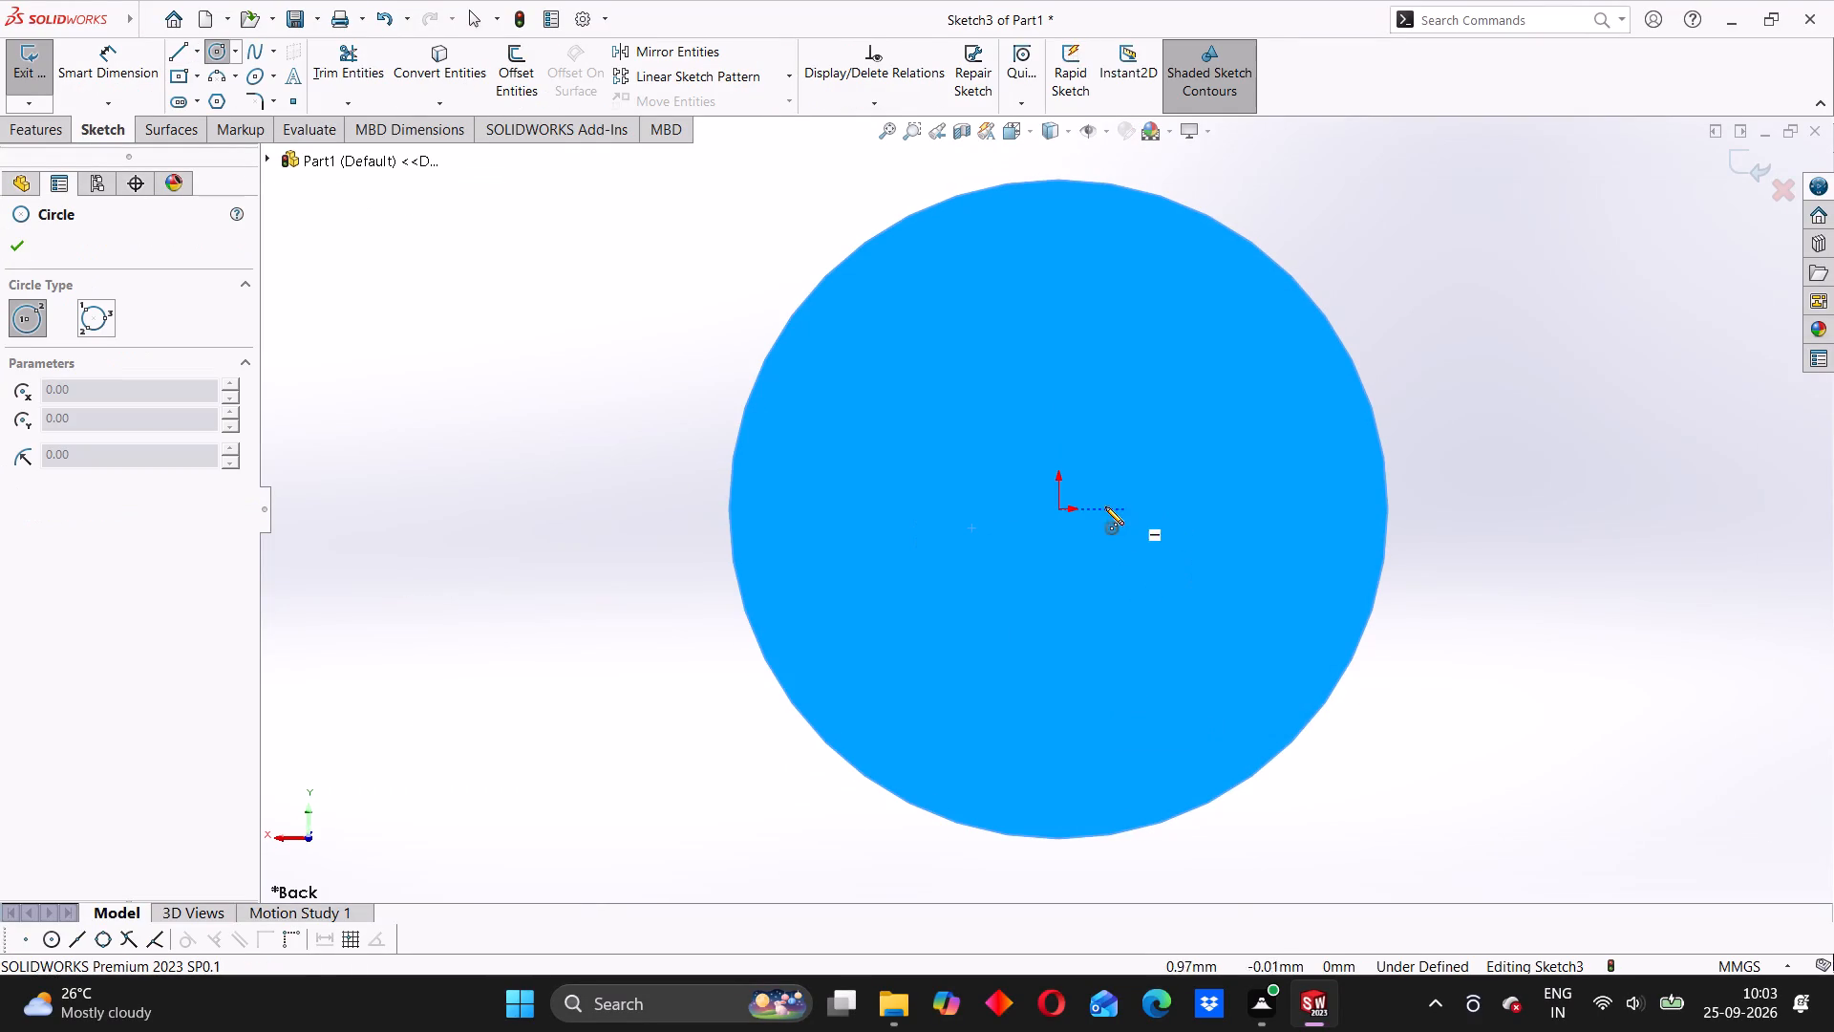
{"action": "left_click", "coordinate": [1056, 509]}
{"action": "left_click", "coordinate": [1091, 343]}
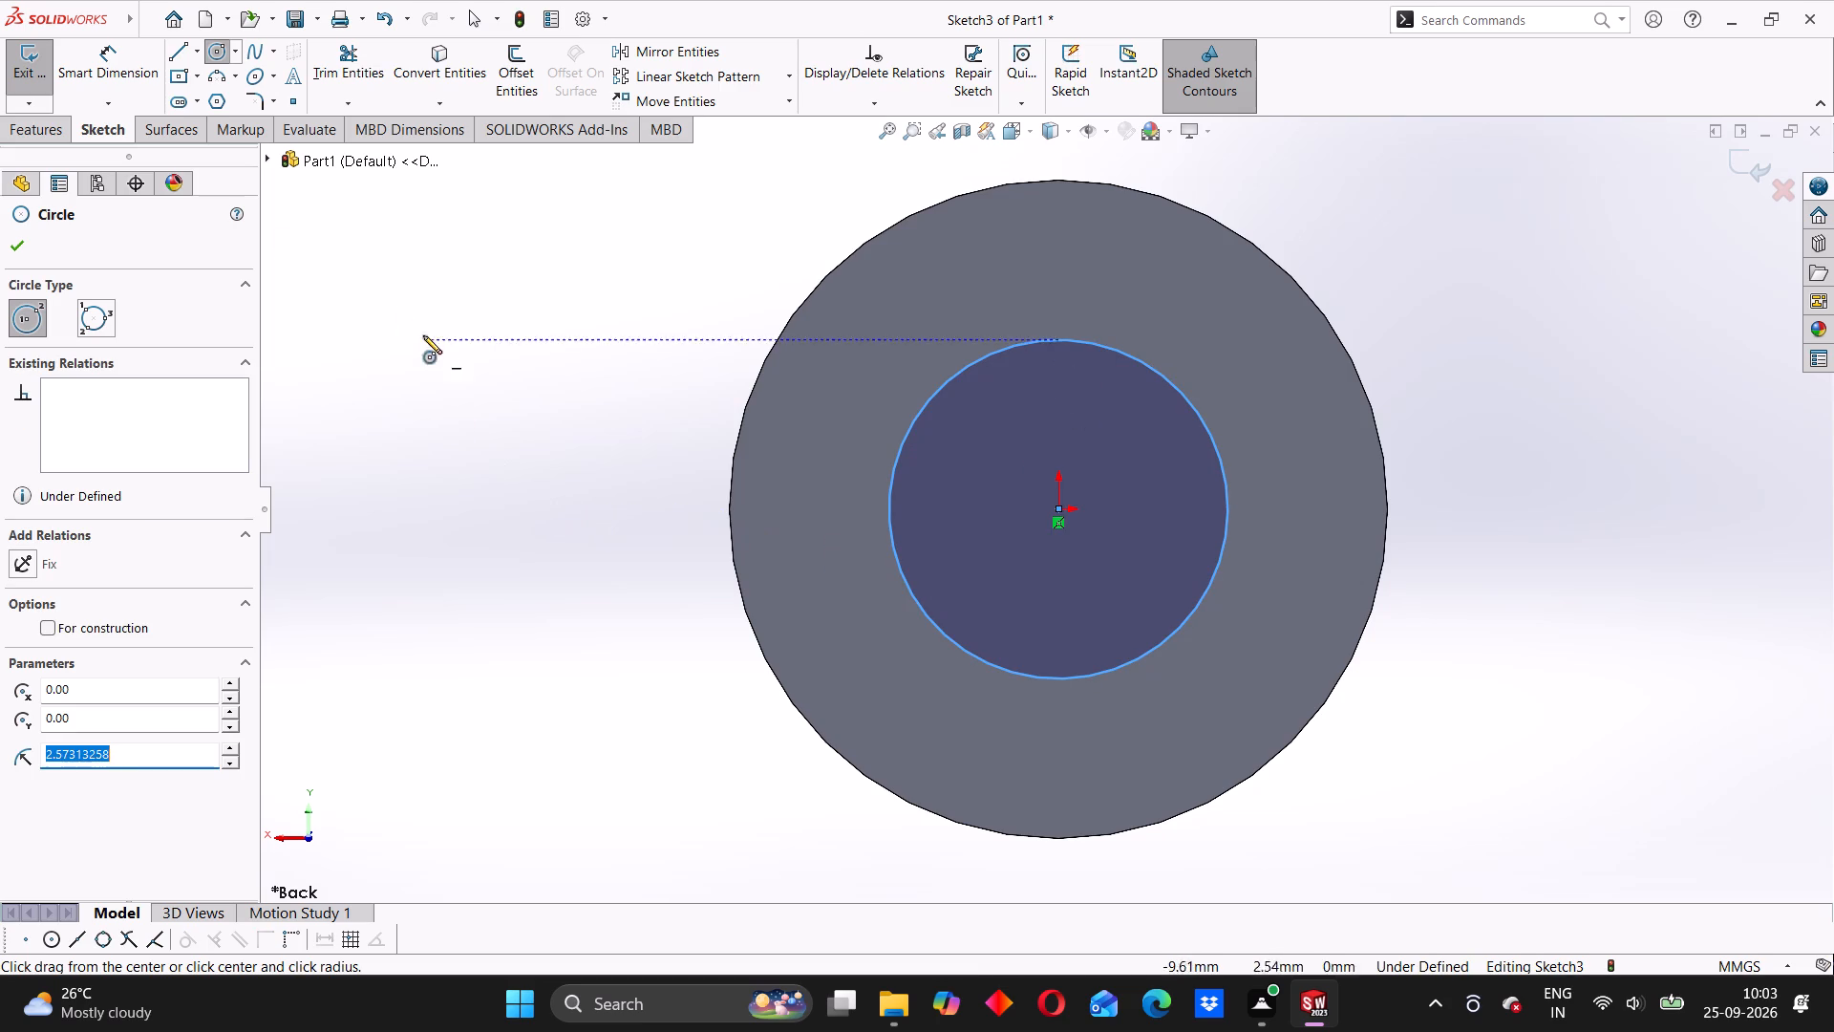
Dimension the circle on the head's end face with a diameter of 5.5 mm.
{"action": "left_click", "coordinate": [114, 46]}
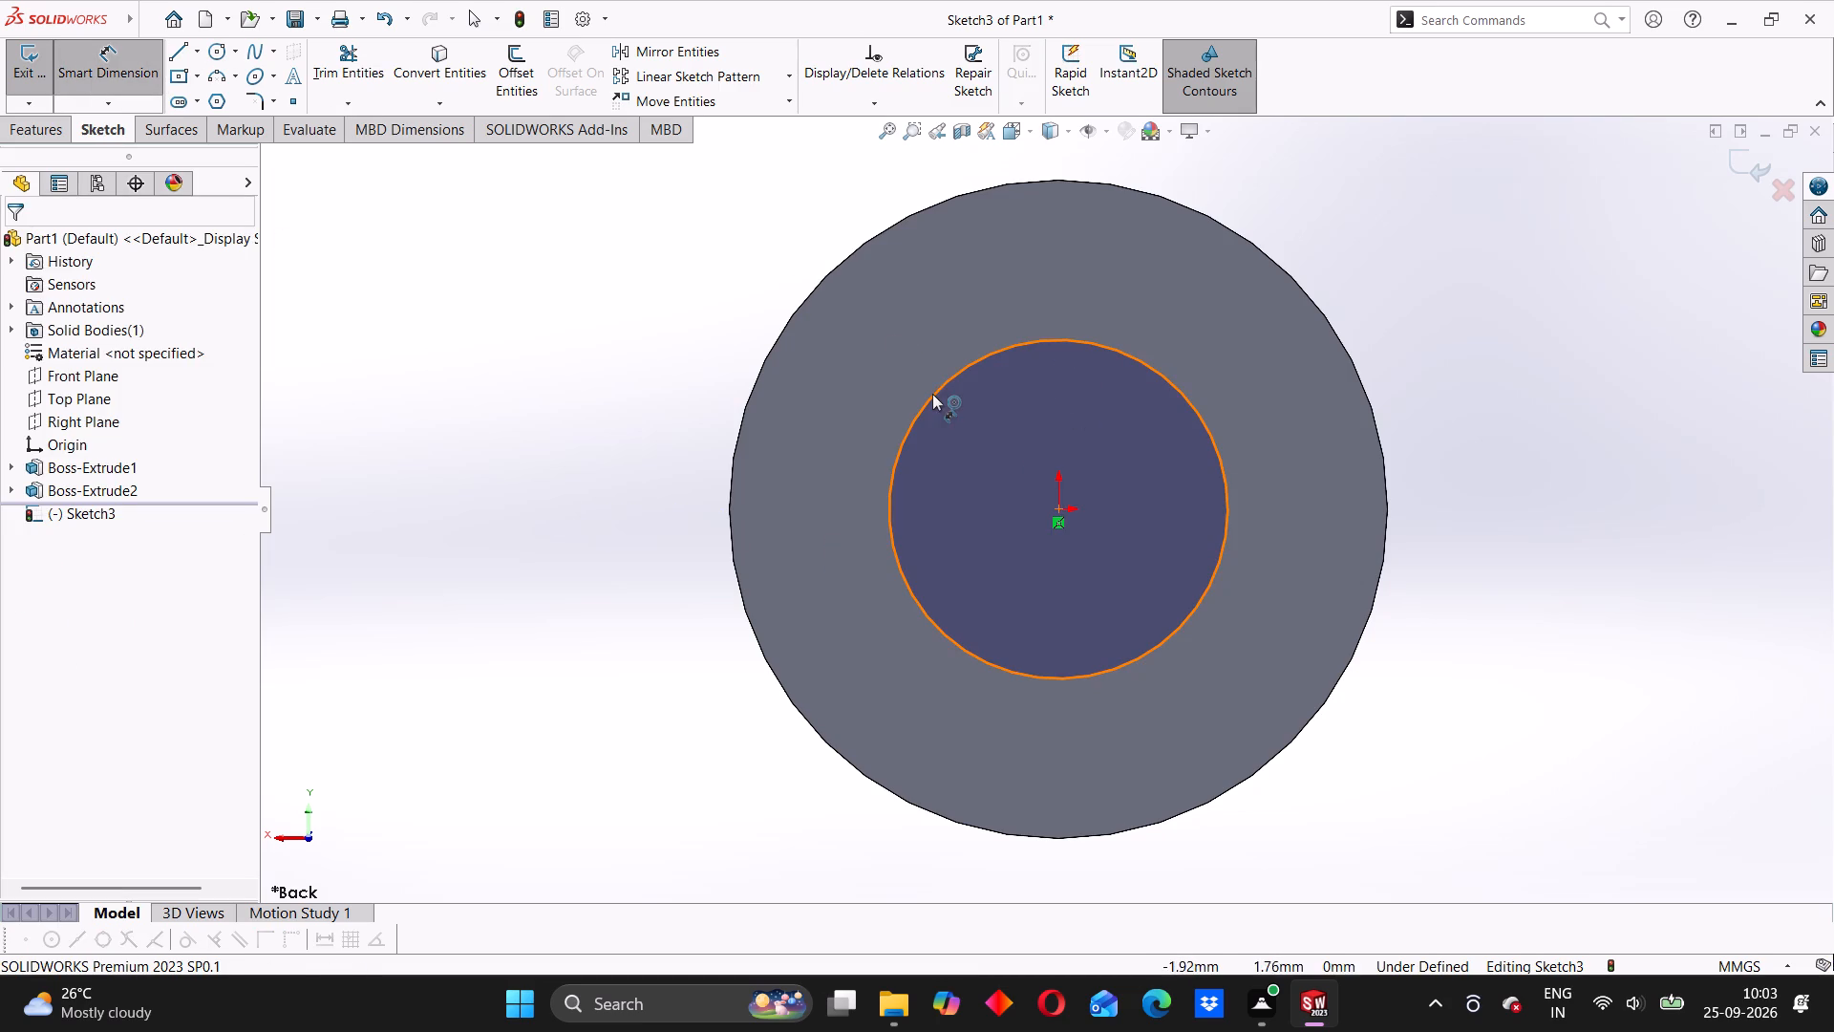
{"action": "left_click", "coordinate": [932, 394]}
{"action": "left_click", "coordinate": [628, 392]}
{"action": "type", "text": "5.5"}
{"action": "key", "text": "Return"}
{"action": "left_click", "coordinate": [13, 238]}
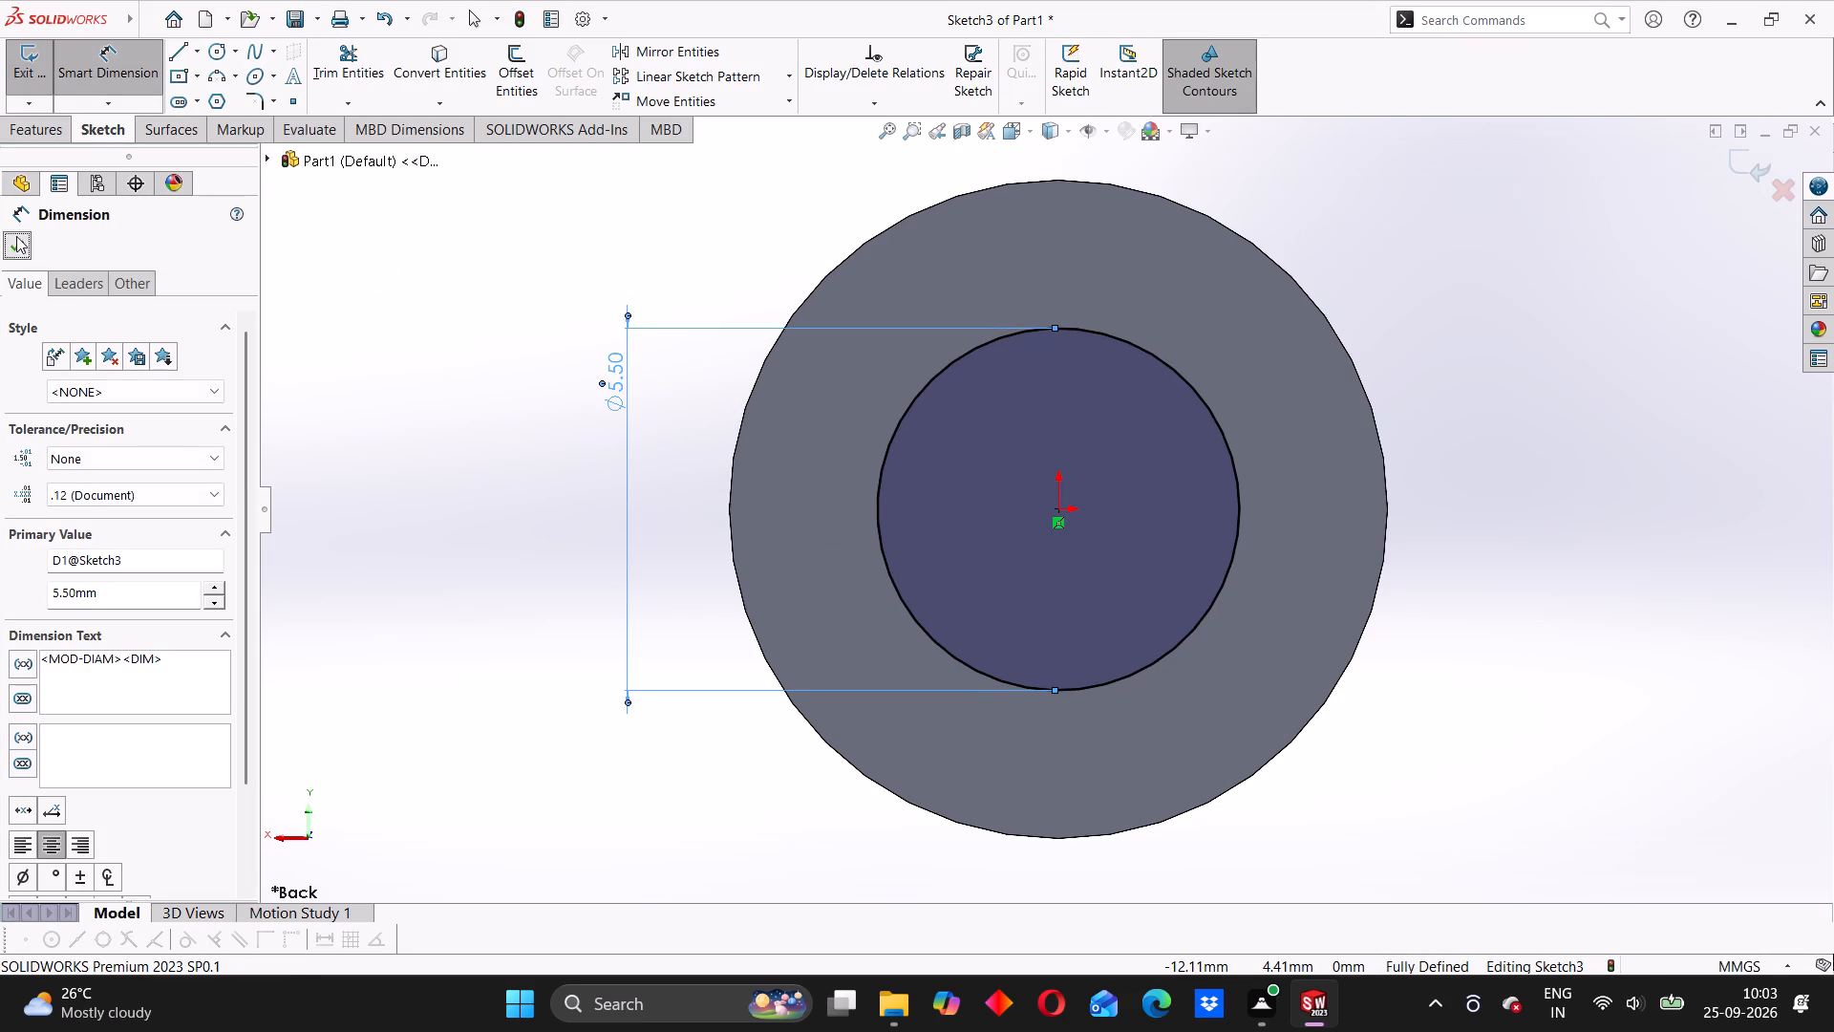
Cut the 5.5 mm circle Through All from the sketch plane to bore the head and shank along their axis.
{"action": "left_click", "coordinate": [13, 140]}
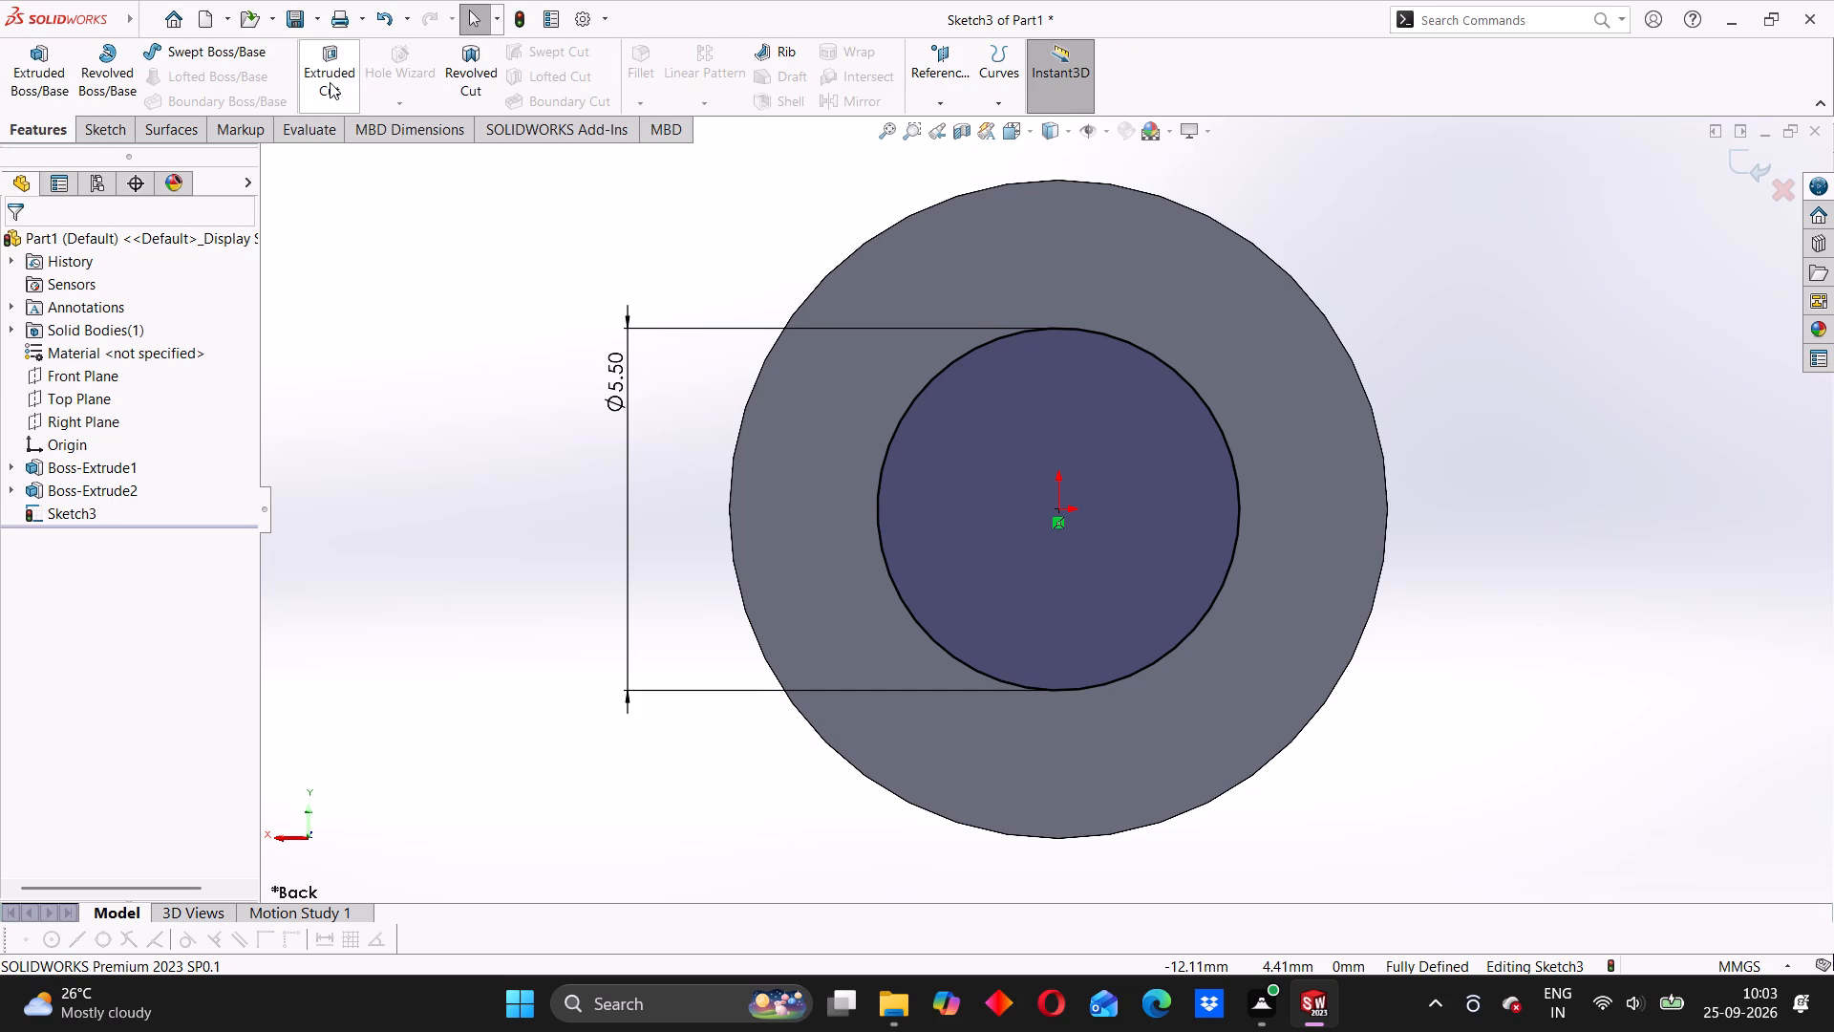
{"action": "left_click", "coordinate": [330, 82]}
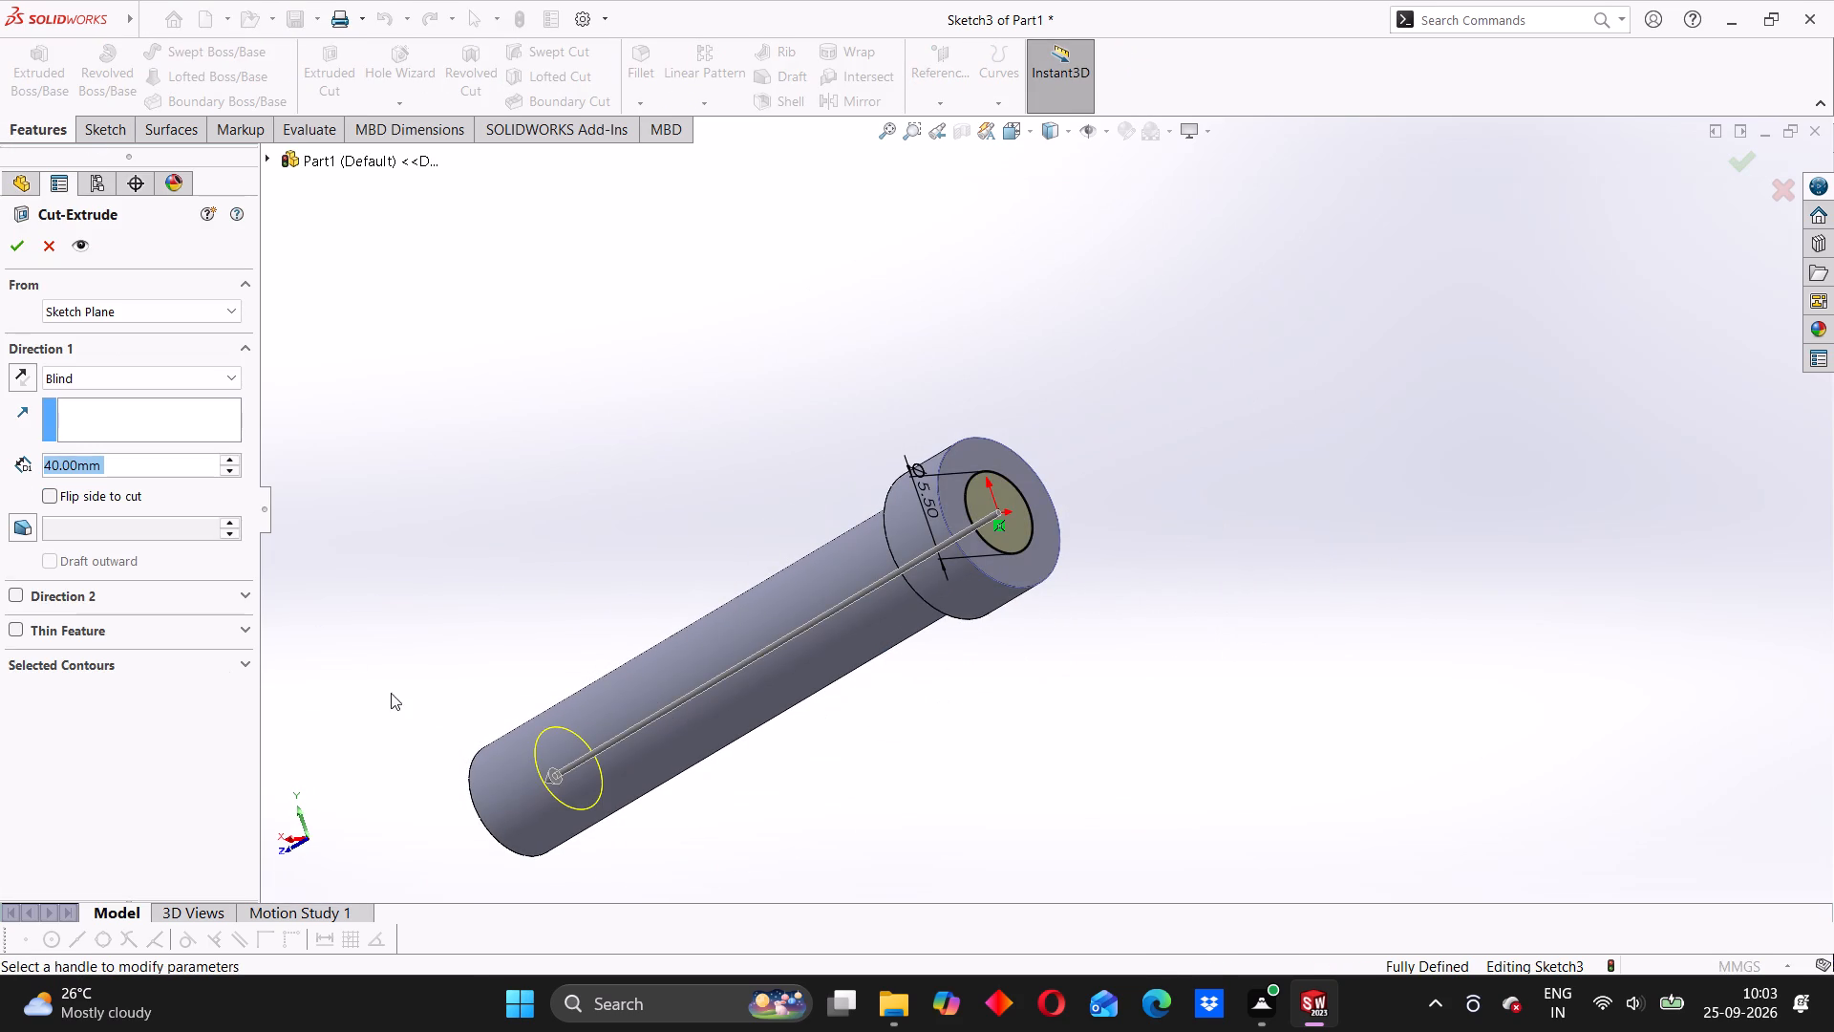
{"action": "left_click", "coordinate": [103, 383]}
{"action": "left_click", "coordinate": [88, 407]}
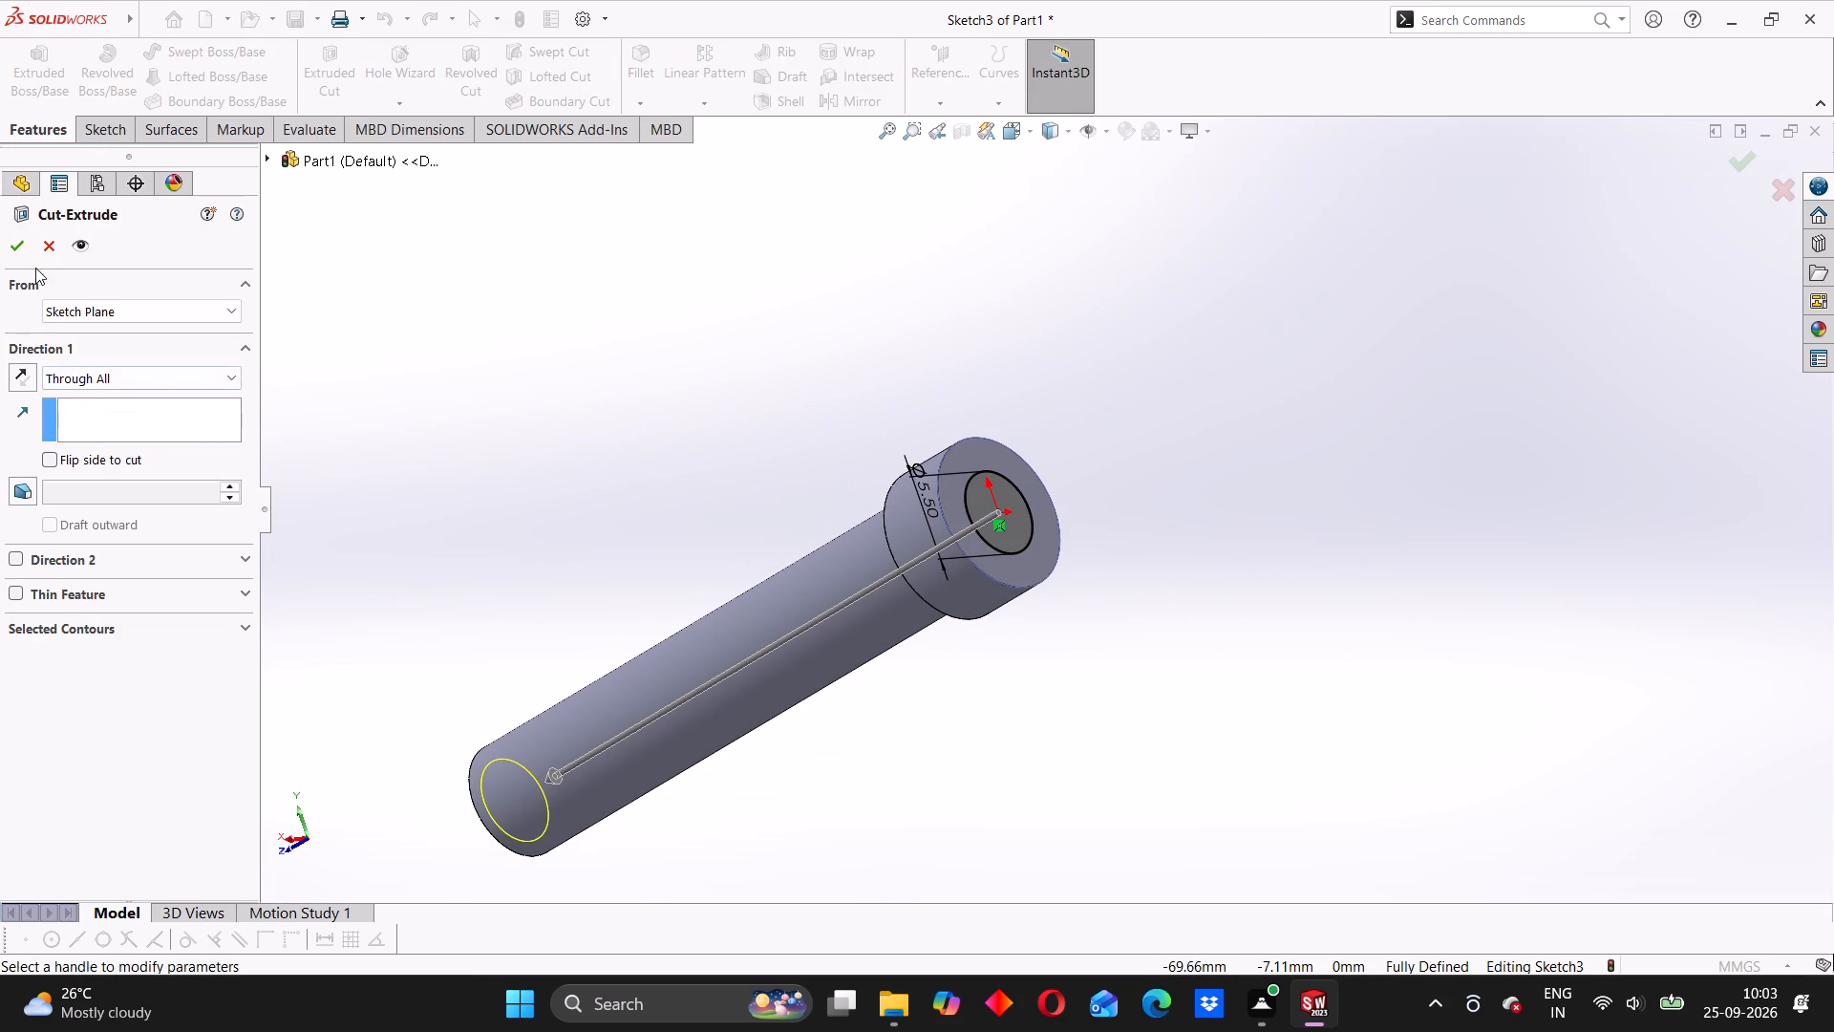
{"action": "left_click", "coordinate": [15, 245]}
Examine the axial bore and the overall shape of the headed part from several angles.
{"action": "middle_click_drag", "start_coordinate": [1018, 687], "coordinate": [904, 717]}
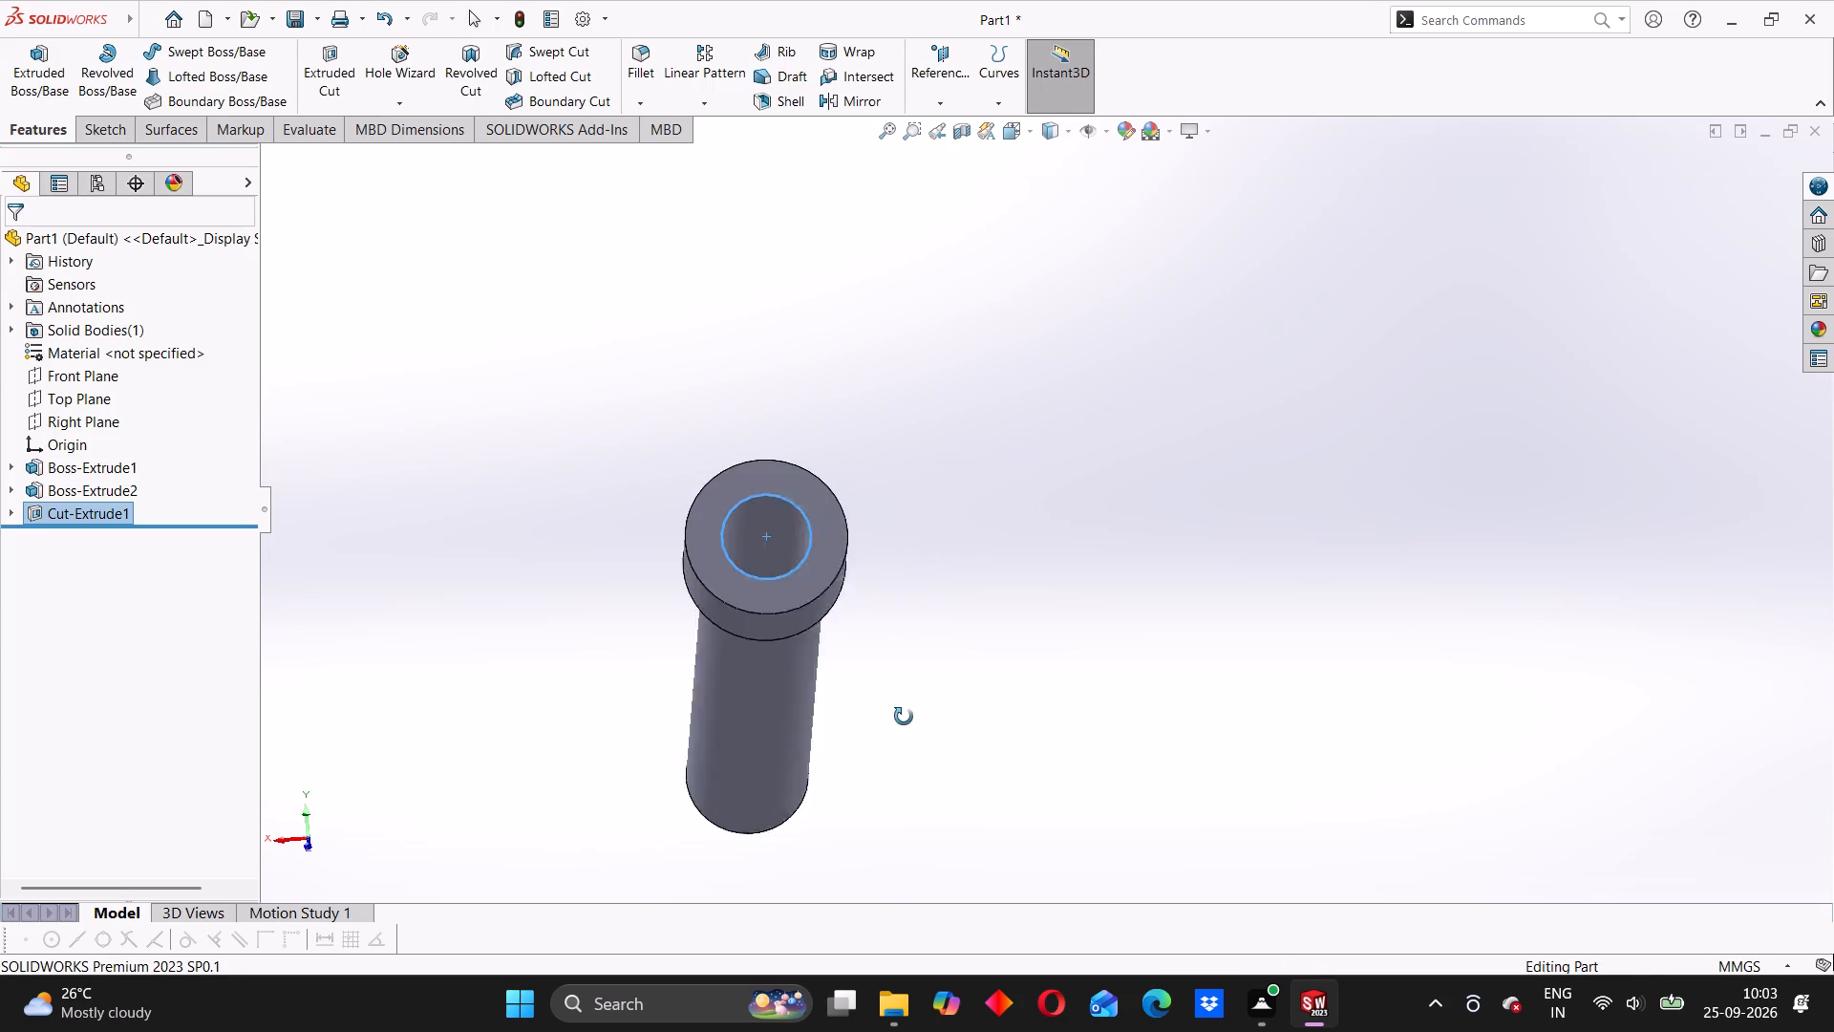
{"action": "middle_click_drag", "start_coordinate": [904, 717], "coordinate": [903, 717]}
{"action": "left_click", "coordinate": [876, 575]}
{"action": "middle_click_drag", "start_coordinate": [868, 614], "coordinate": [896, 693]}
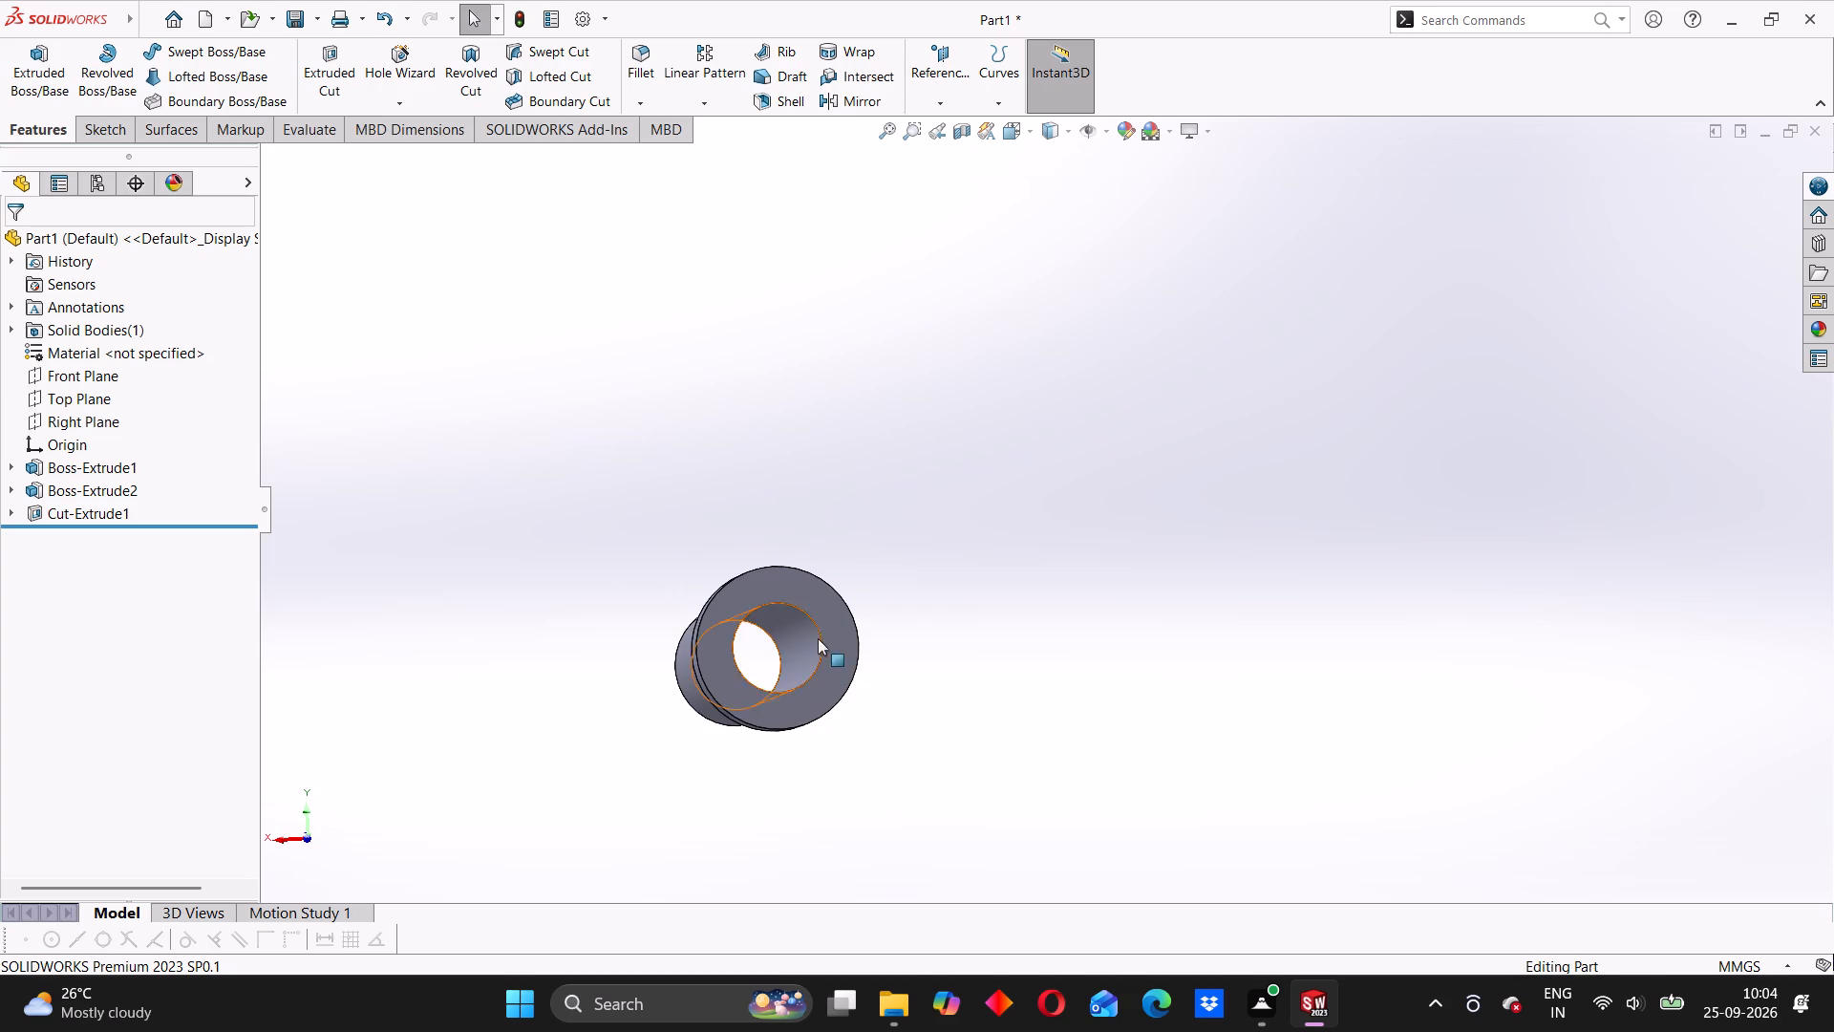
{"action": "scroll", "coordinate": [975, 578], "scroll_direction": "up", "scroll_amount": 3}
{"action": "middle_click_drag", "start_coordinate": [885, 702], "coordinate": [1009, 717]}
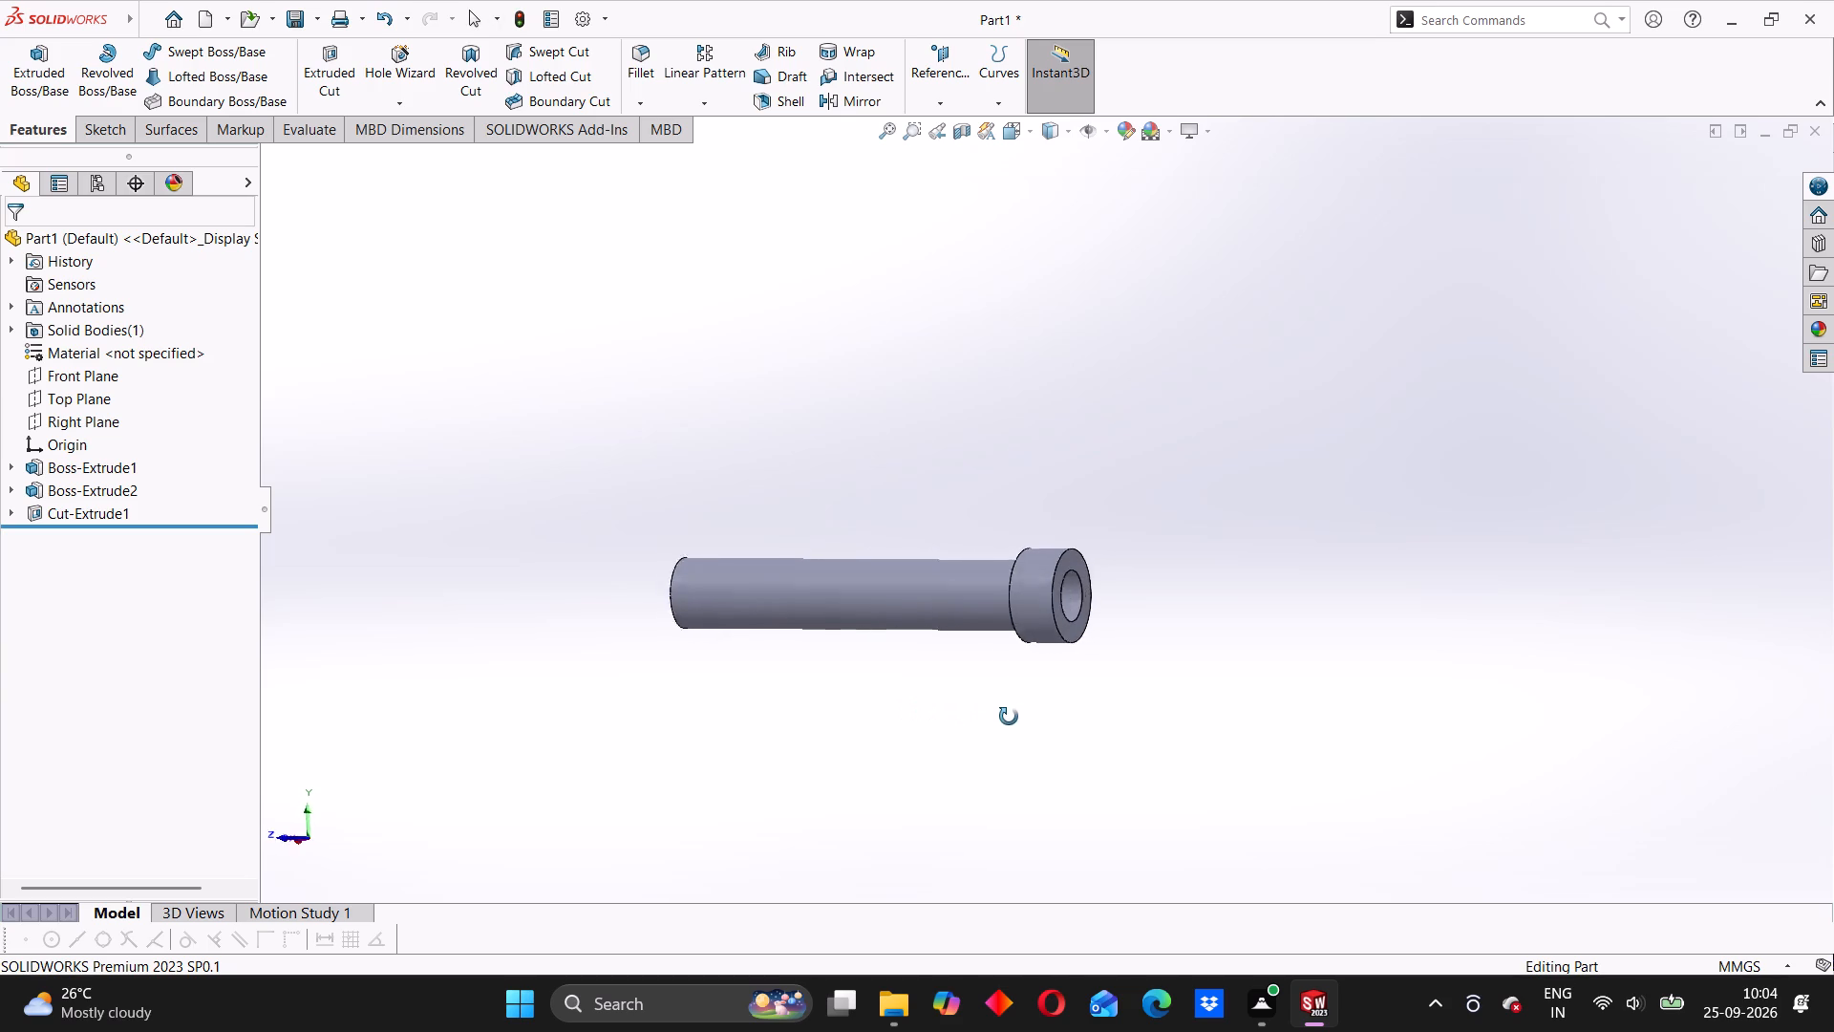
{"action": "middle_click_drag", "start_coordinate": [1009, 717], "coordinate": [953, 723]}
{"action": "left_click", "coordinate": [953, 722]}
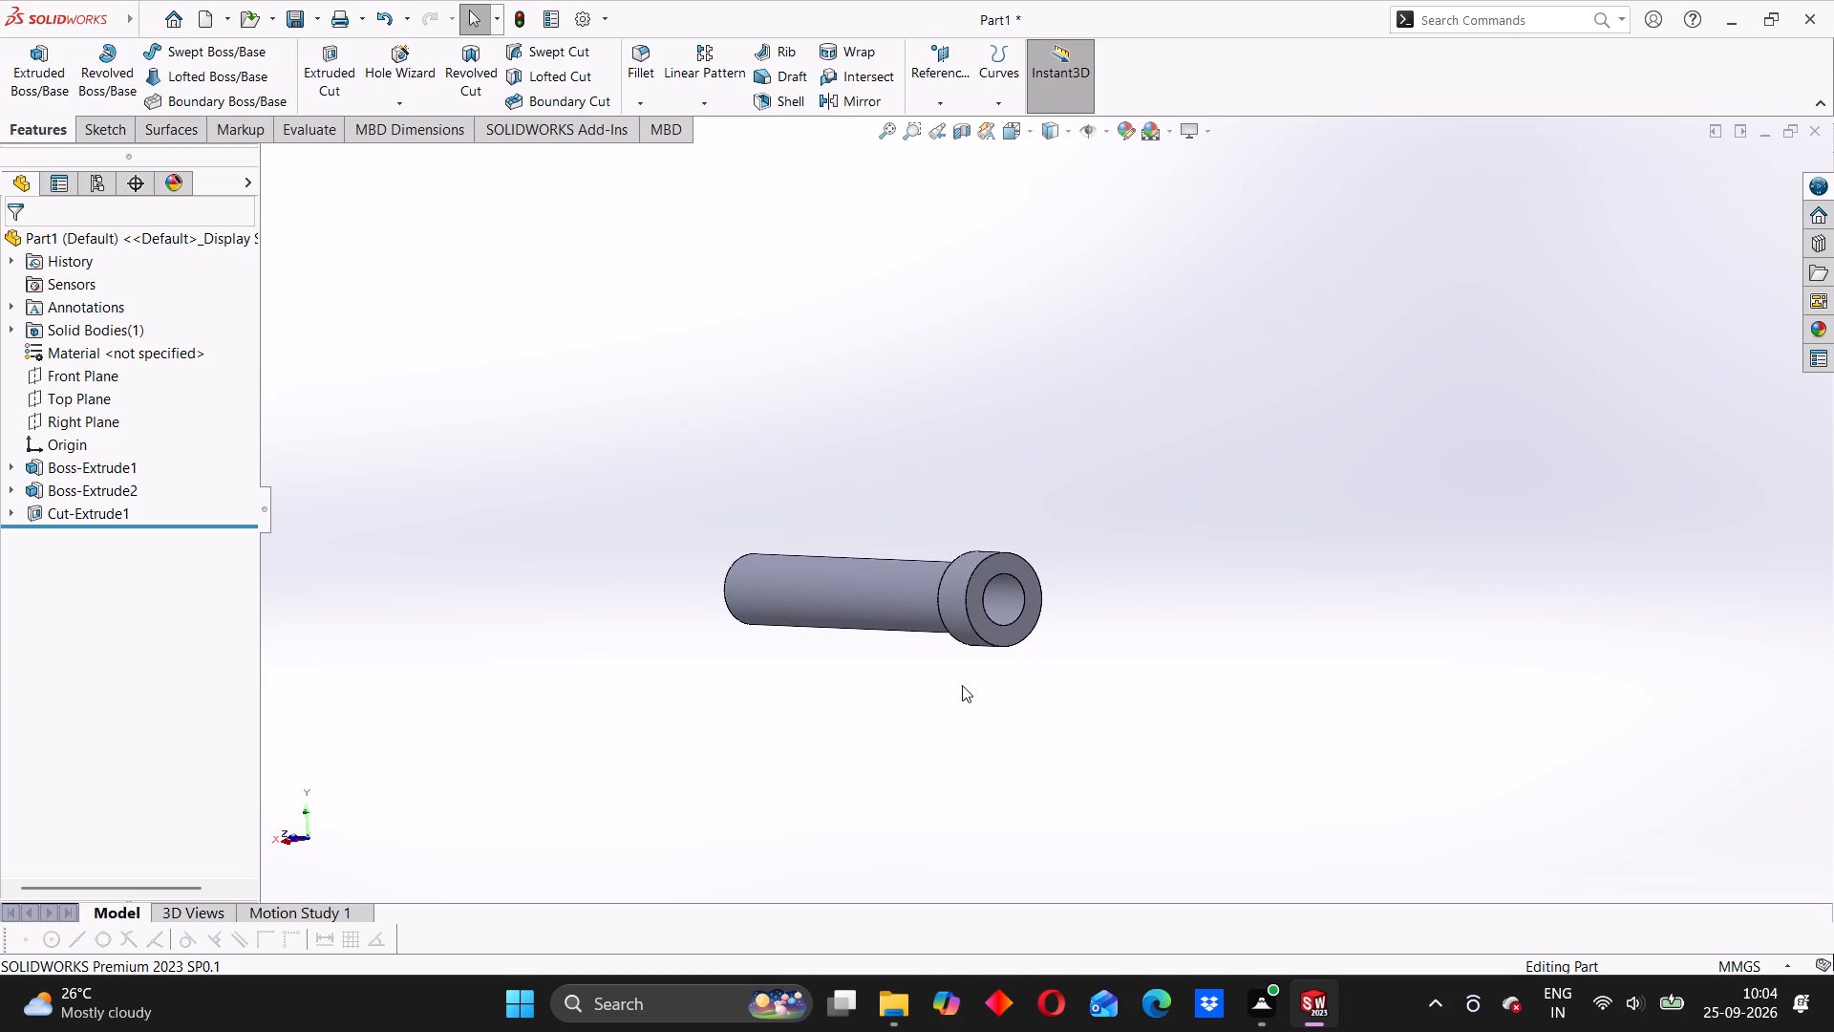
{"action": "scroll", "coordinate": [961, 675], "scroll_direction": "up", "scroll_amount": 1}
Save the part under the name "part 4" as a SOLIDWORKS part in the ASSEMBLY 4 folder.
{"action": "left_click", "coordinate": [316, 18]}
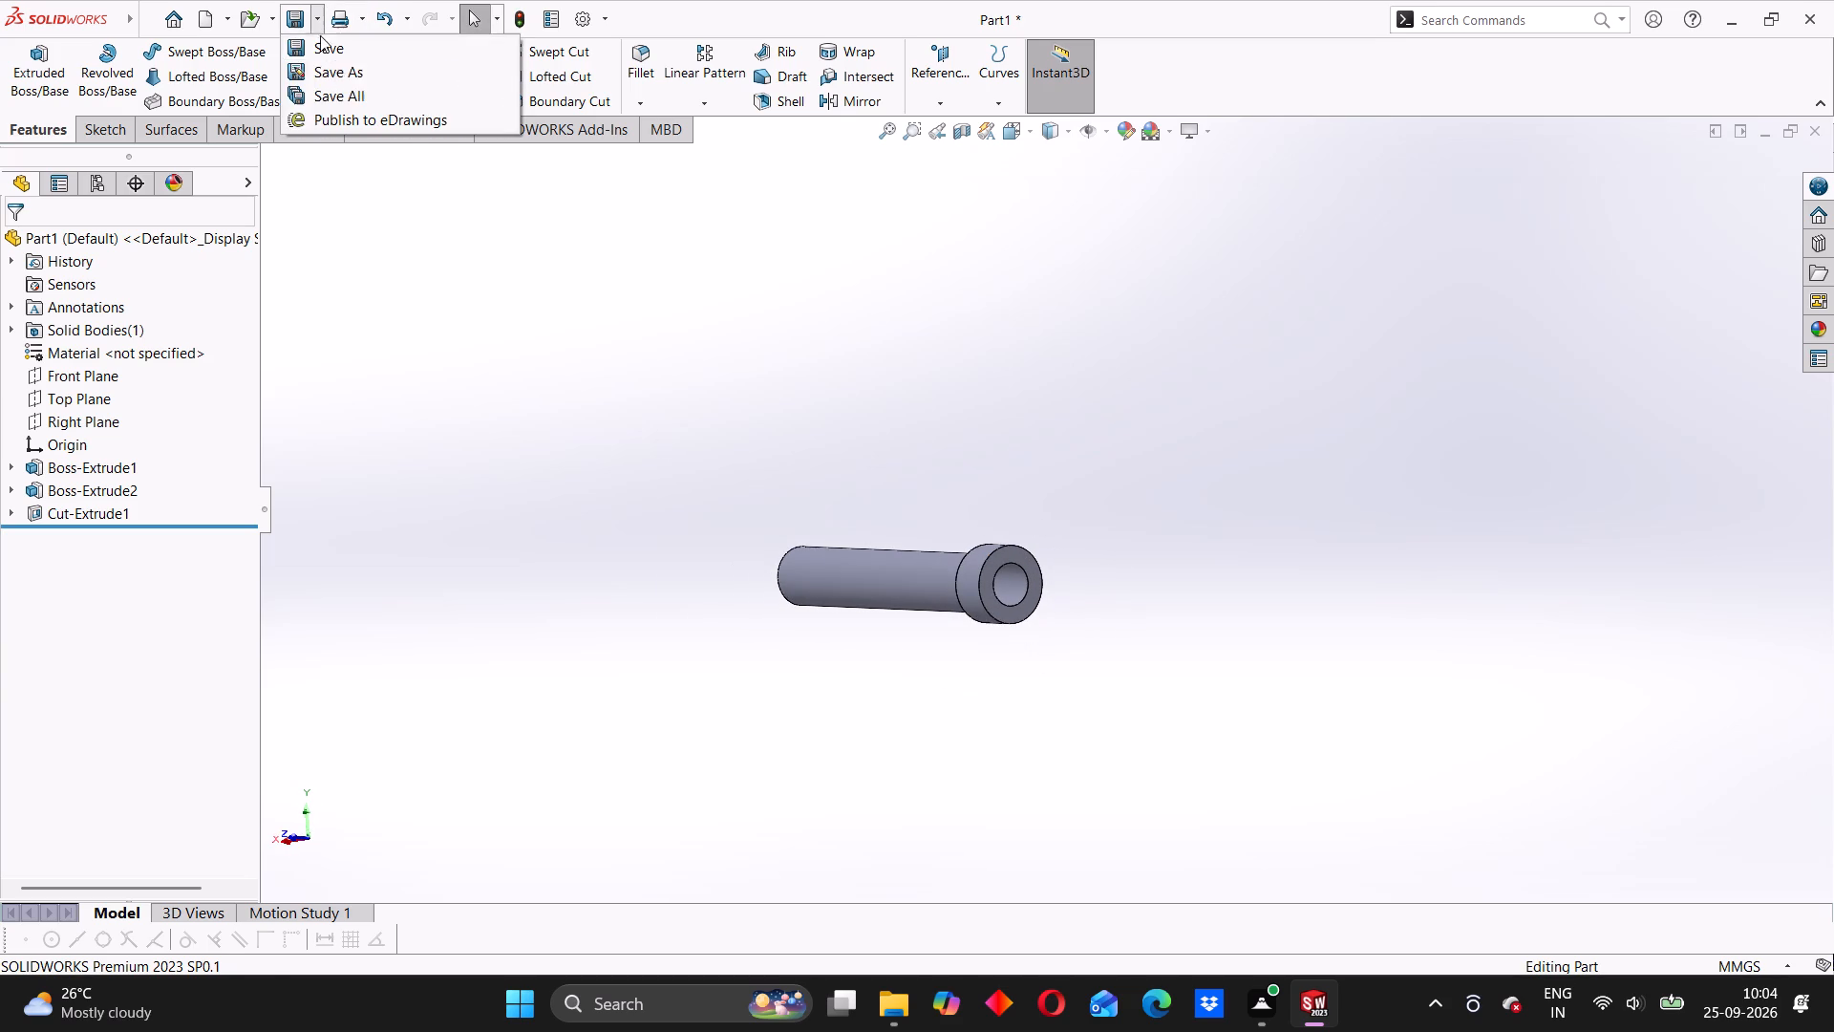
{"action": "left_click", "coordinate": [352, 74]}
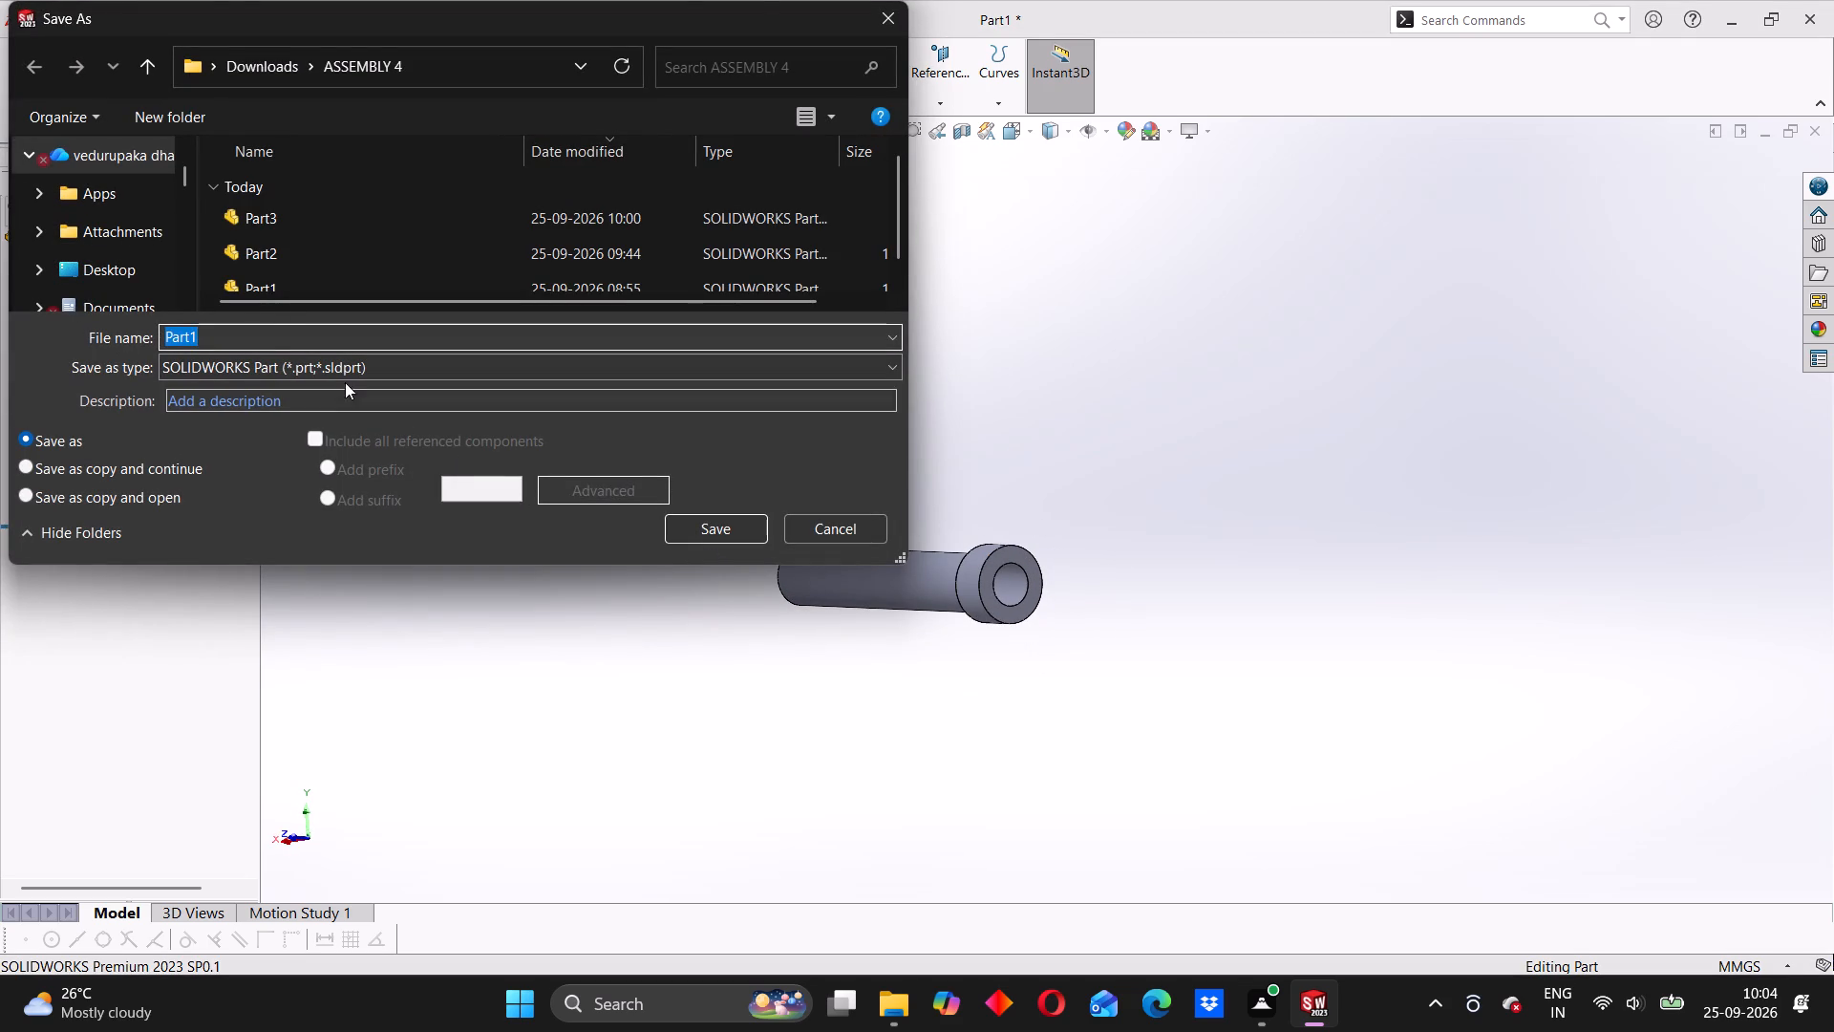
{"action": "scroll", "coordinate": [309, 240], "scroll_direction": "down", "scroll_amount": 3}
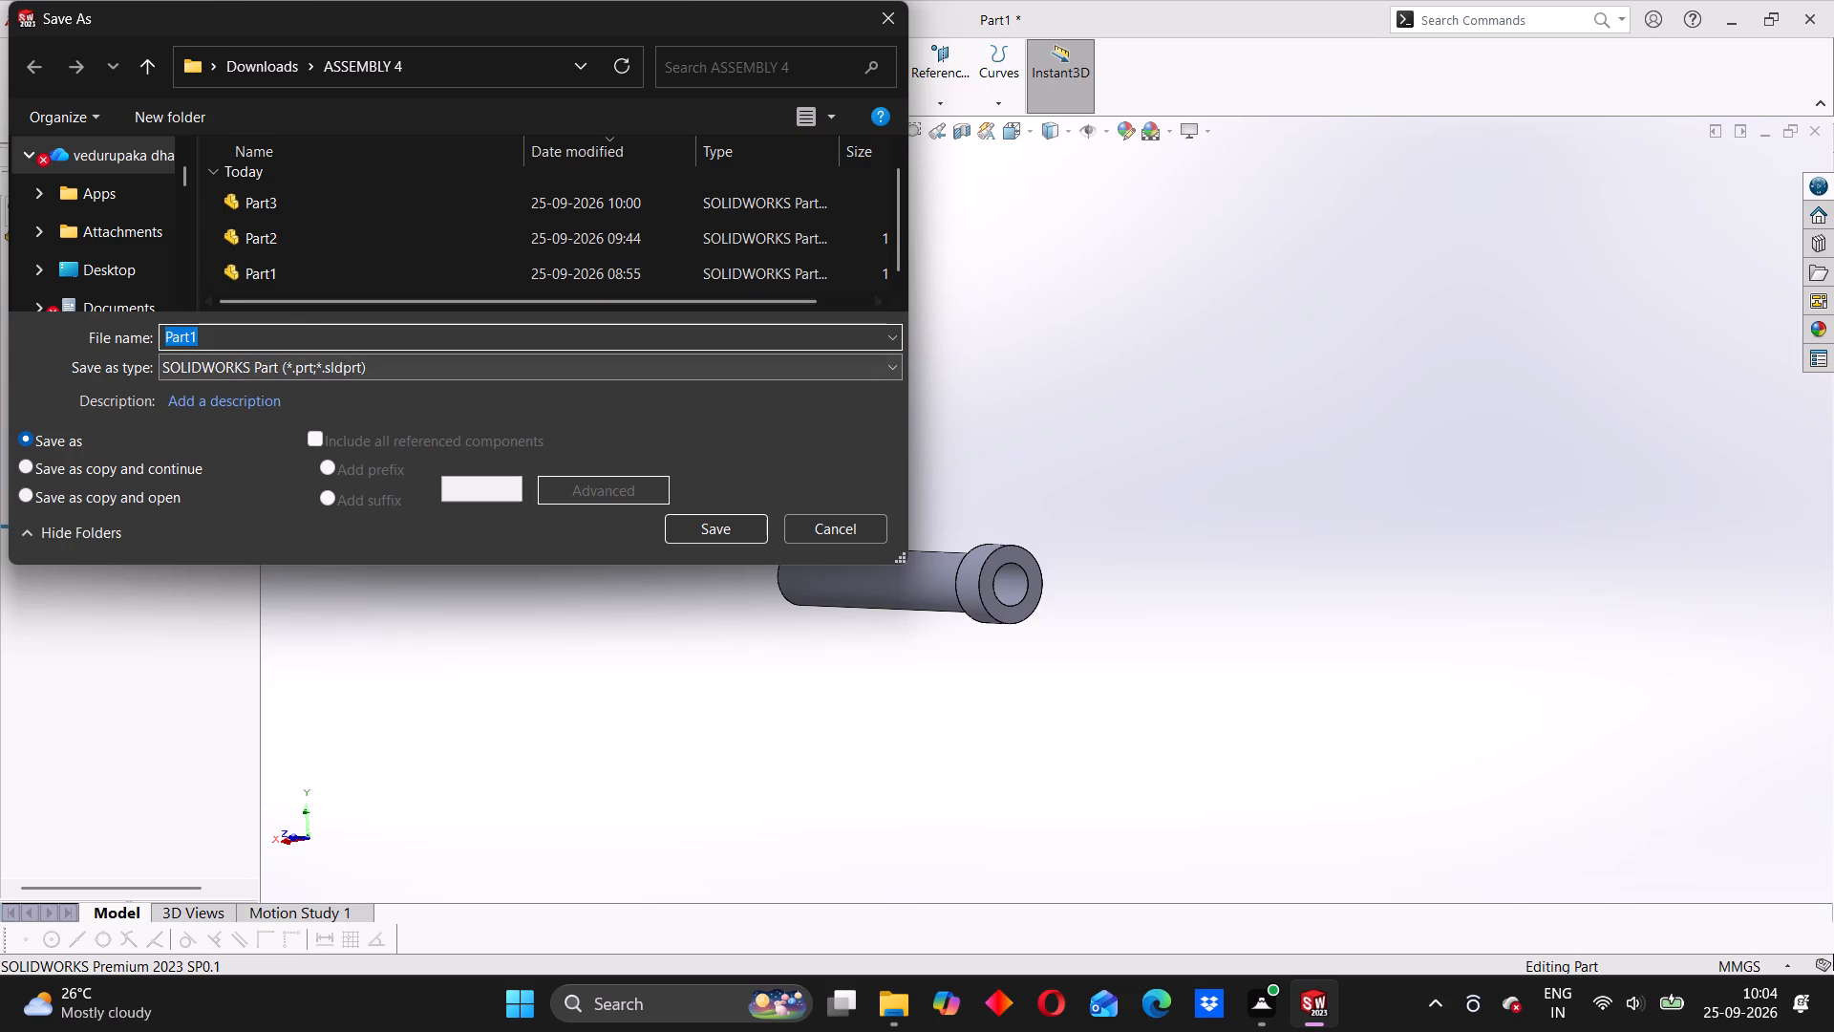
{"action": "type", "text": "part 4"}
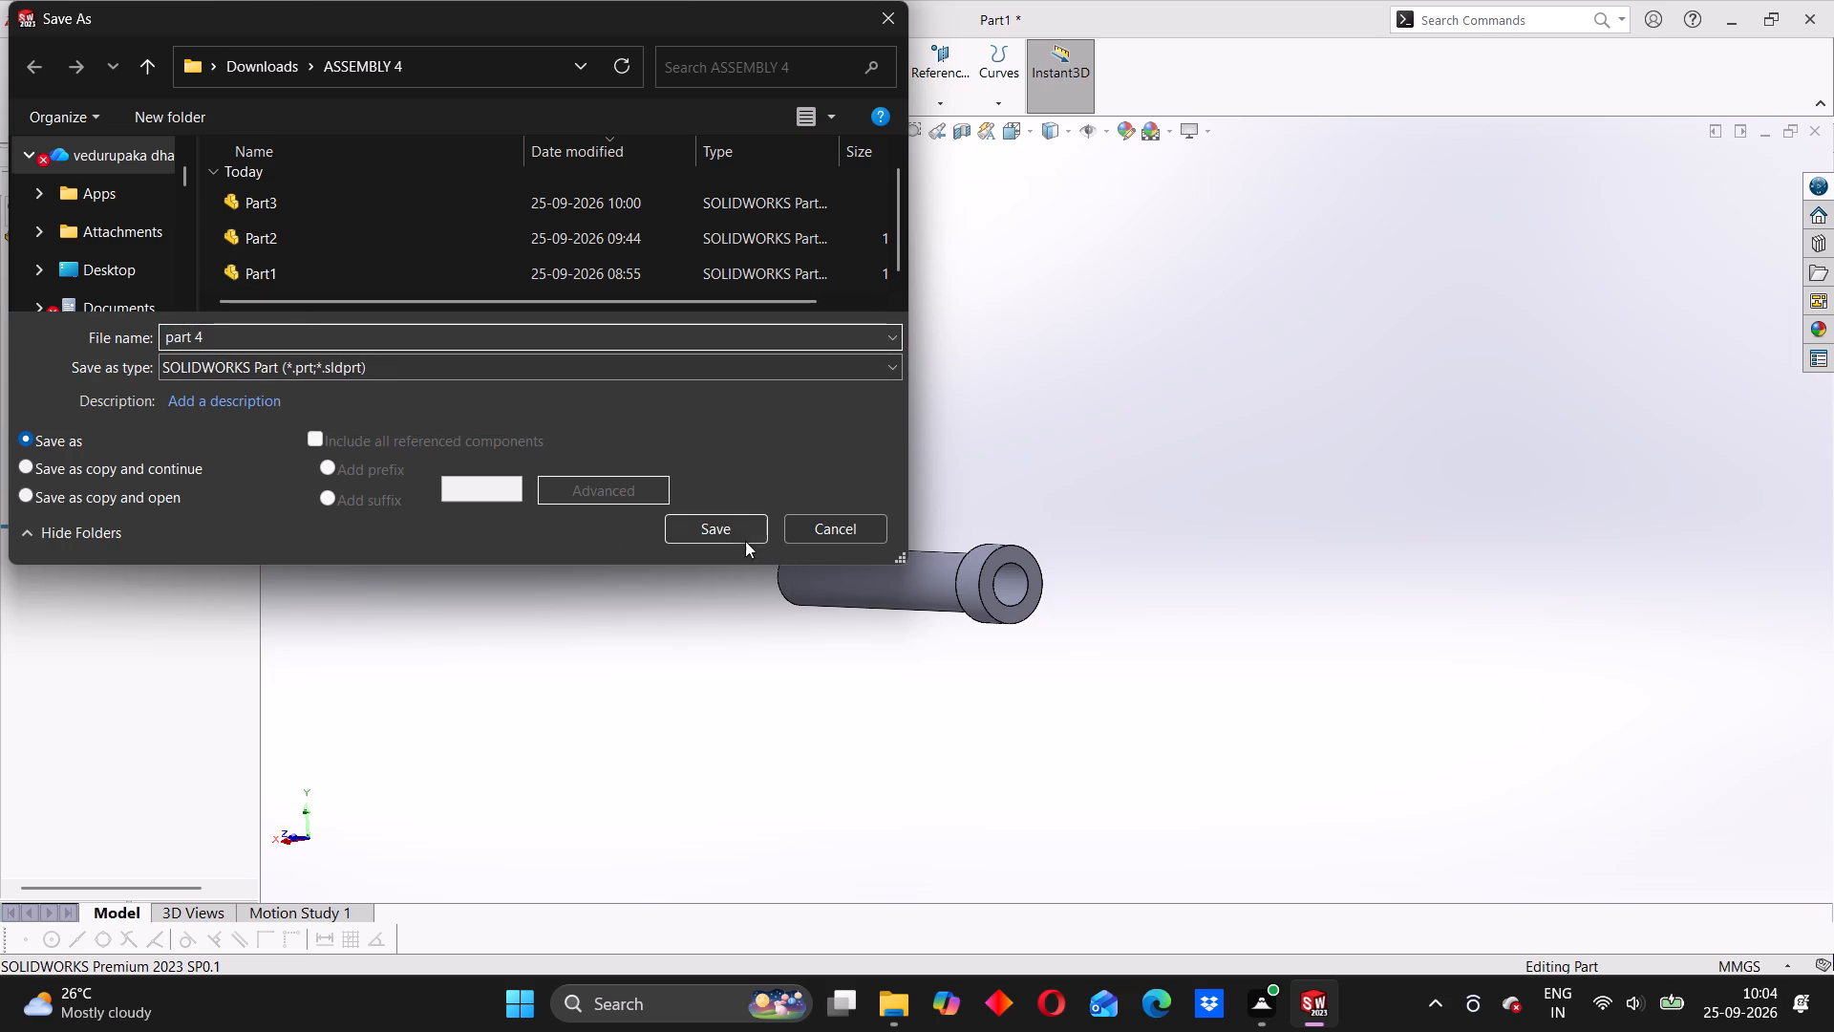
{"action": "left_click", "coordinate": [729, 532]}
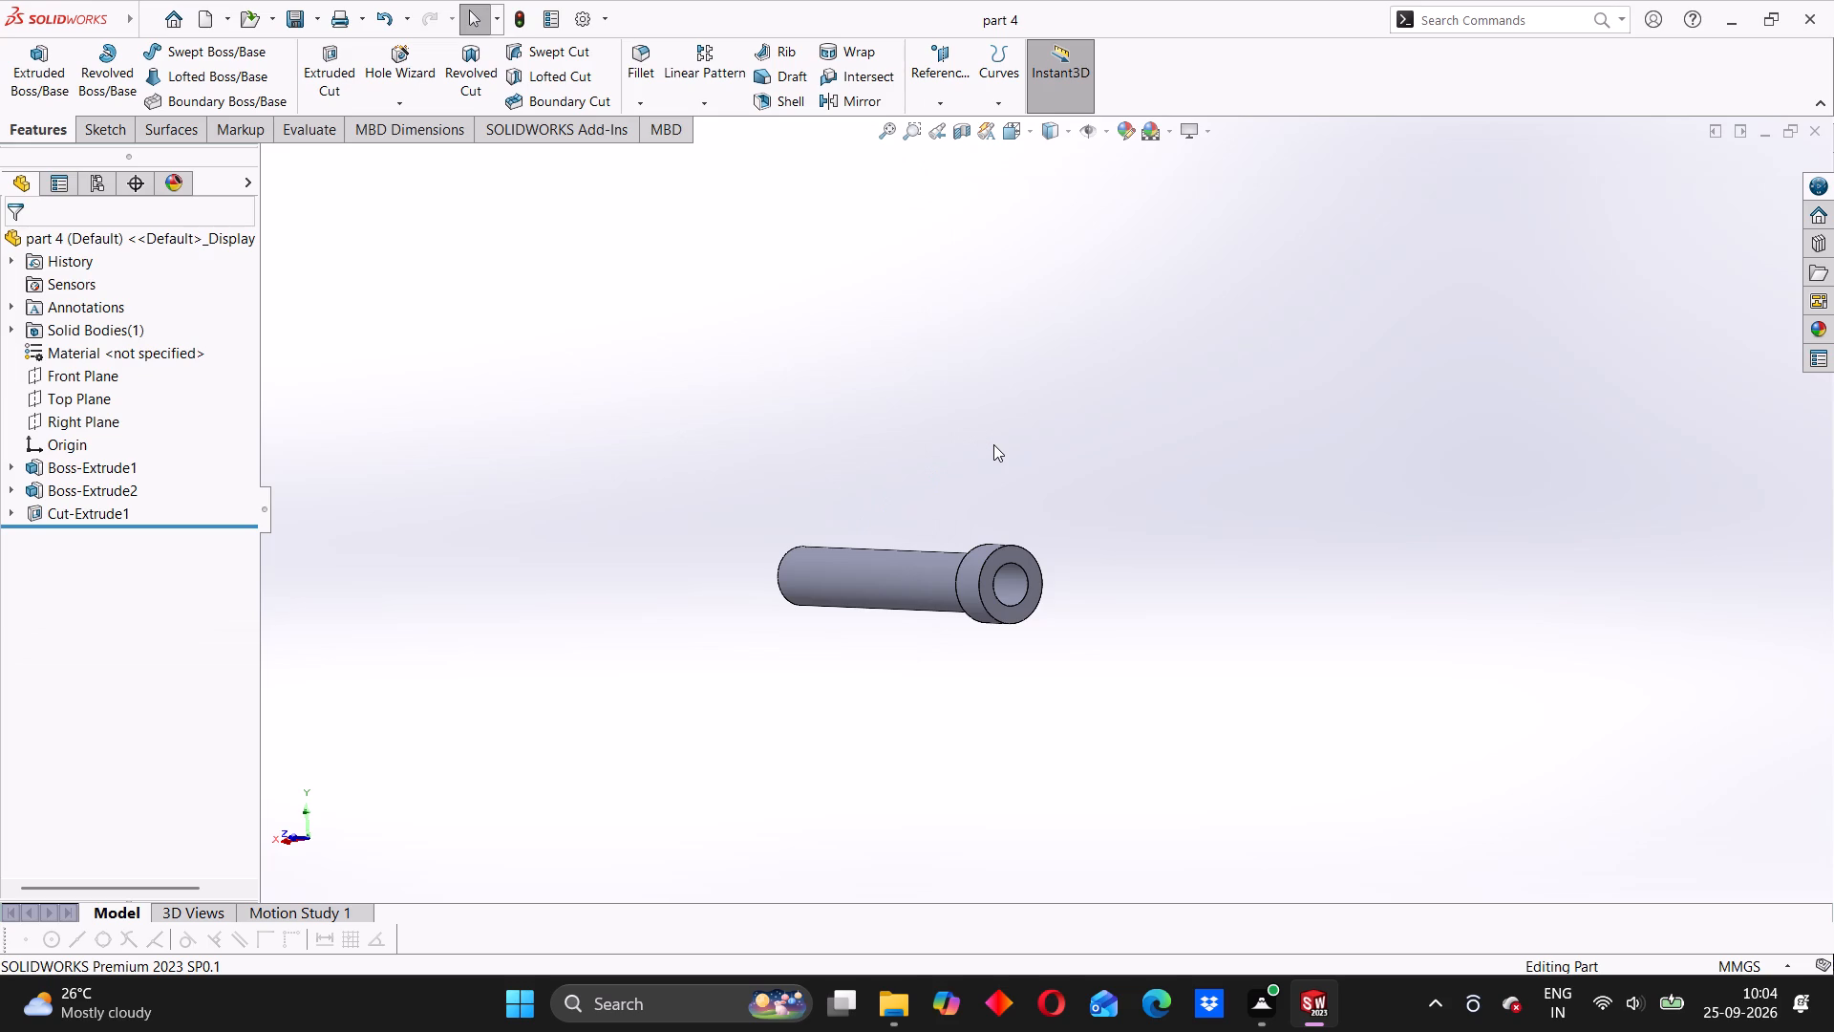
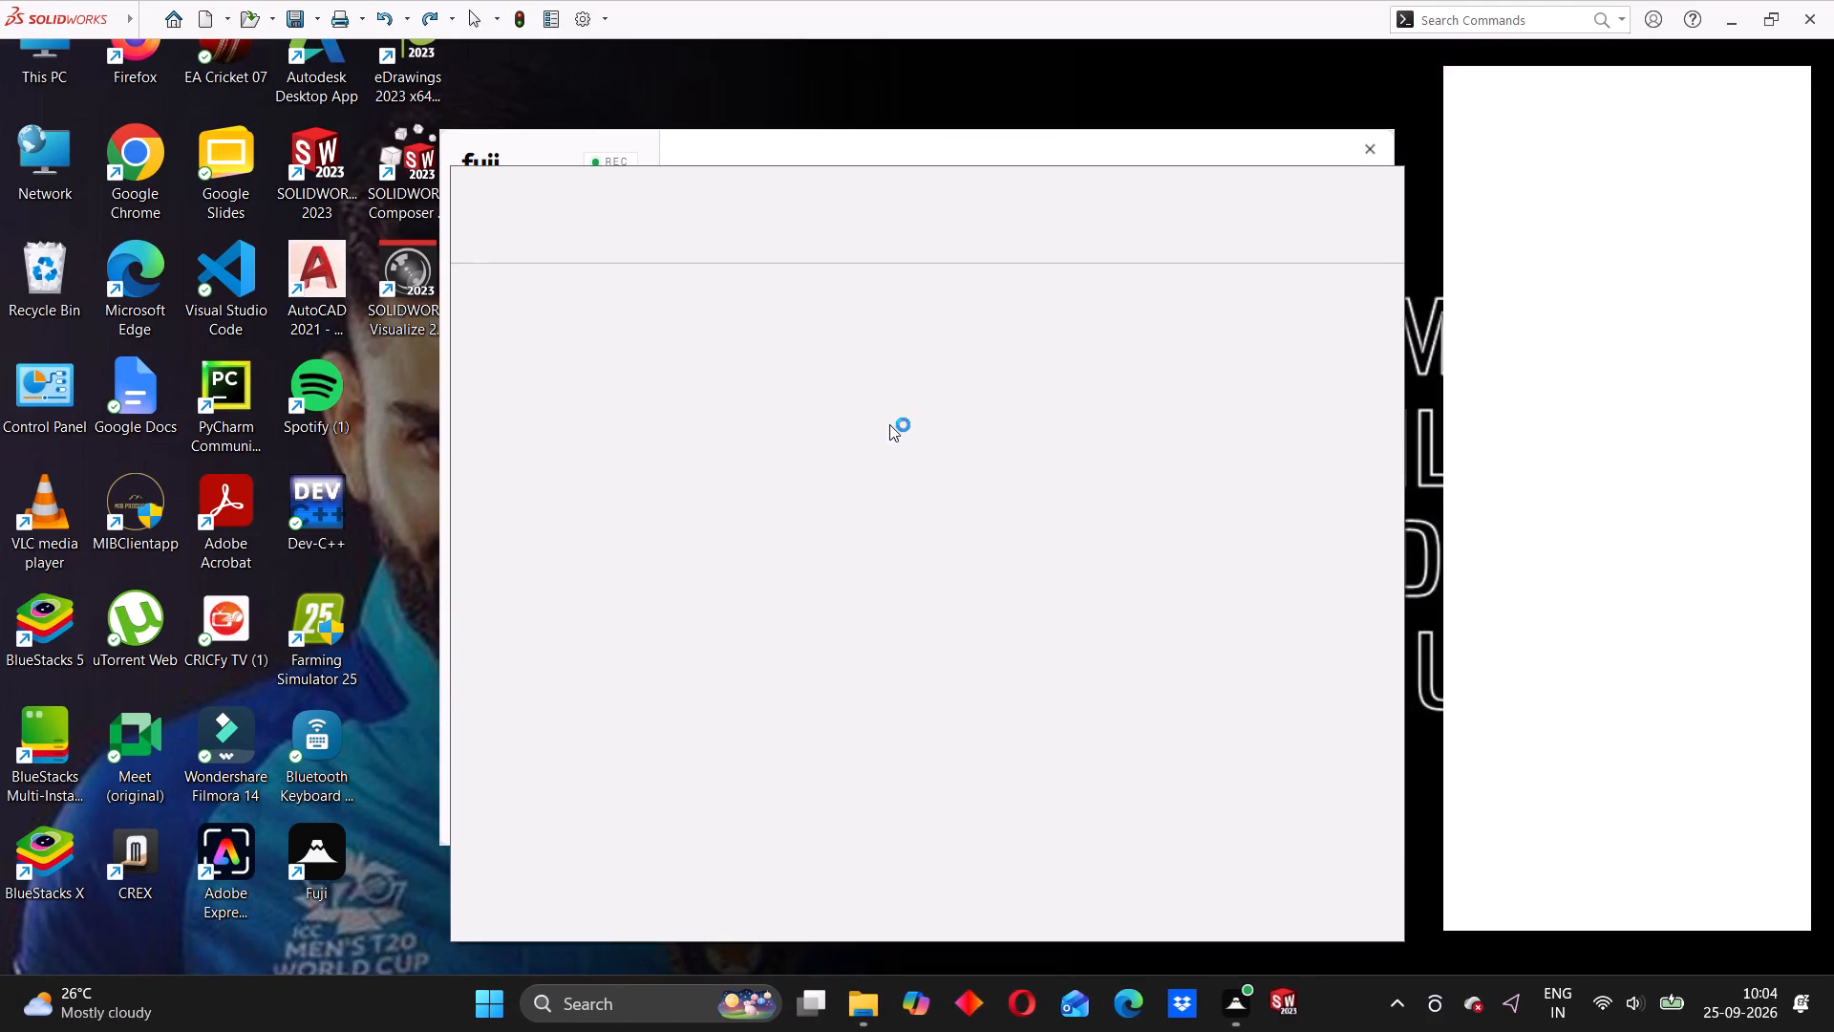
Create a new assembly and place part 4, Part1, Part2 and Part3 from the ASSEMBLY 4 folder apart from each other.
{"action": "left_click", "coordinate": [672, 350]}
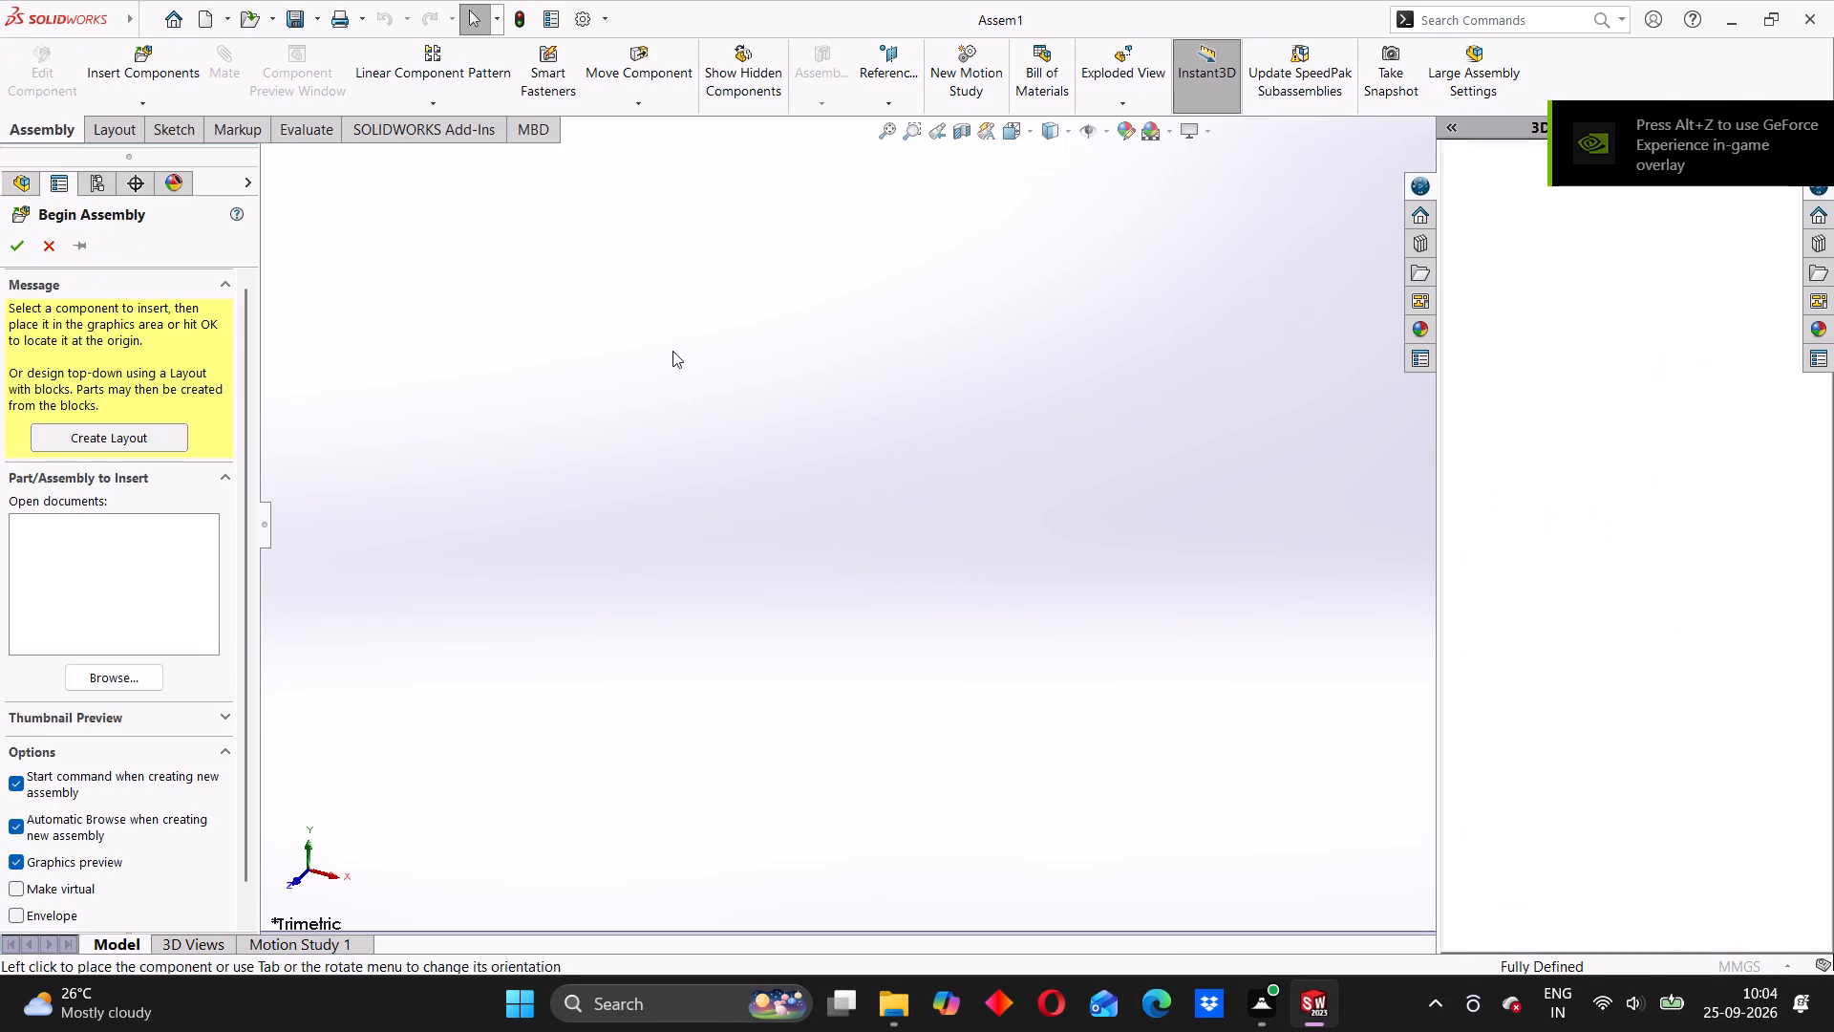
{"action": "left_click_drag", "start_coordinate": [341, 373], "coordinate": [323, 279]}
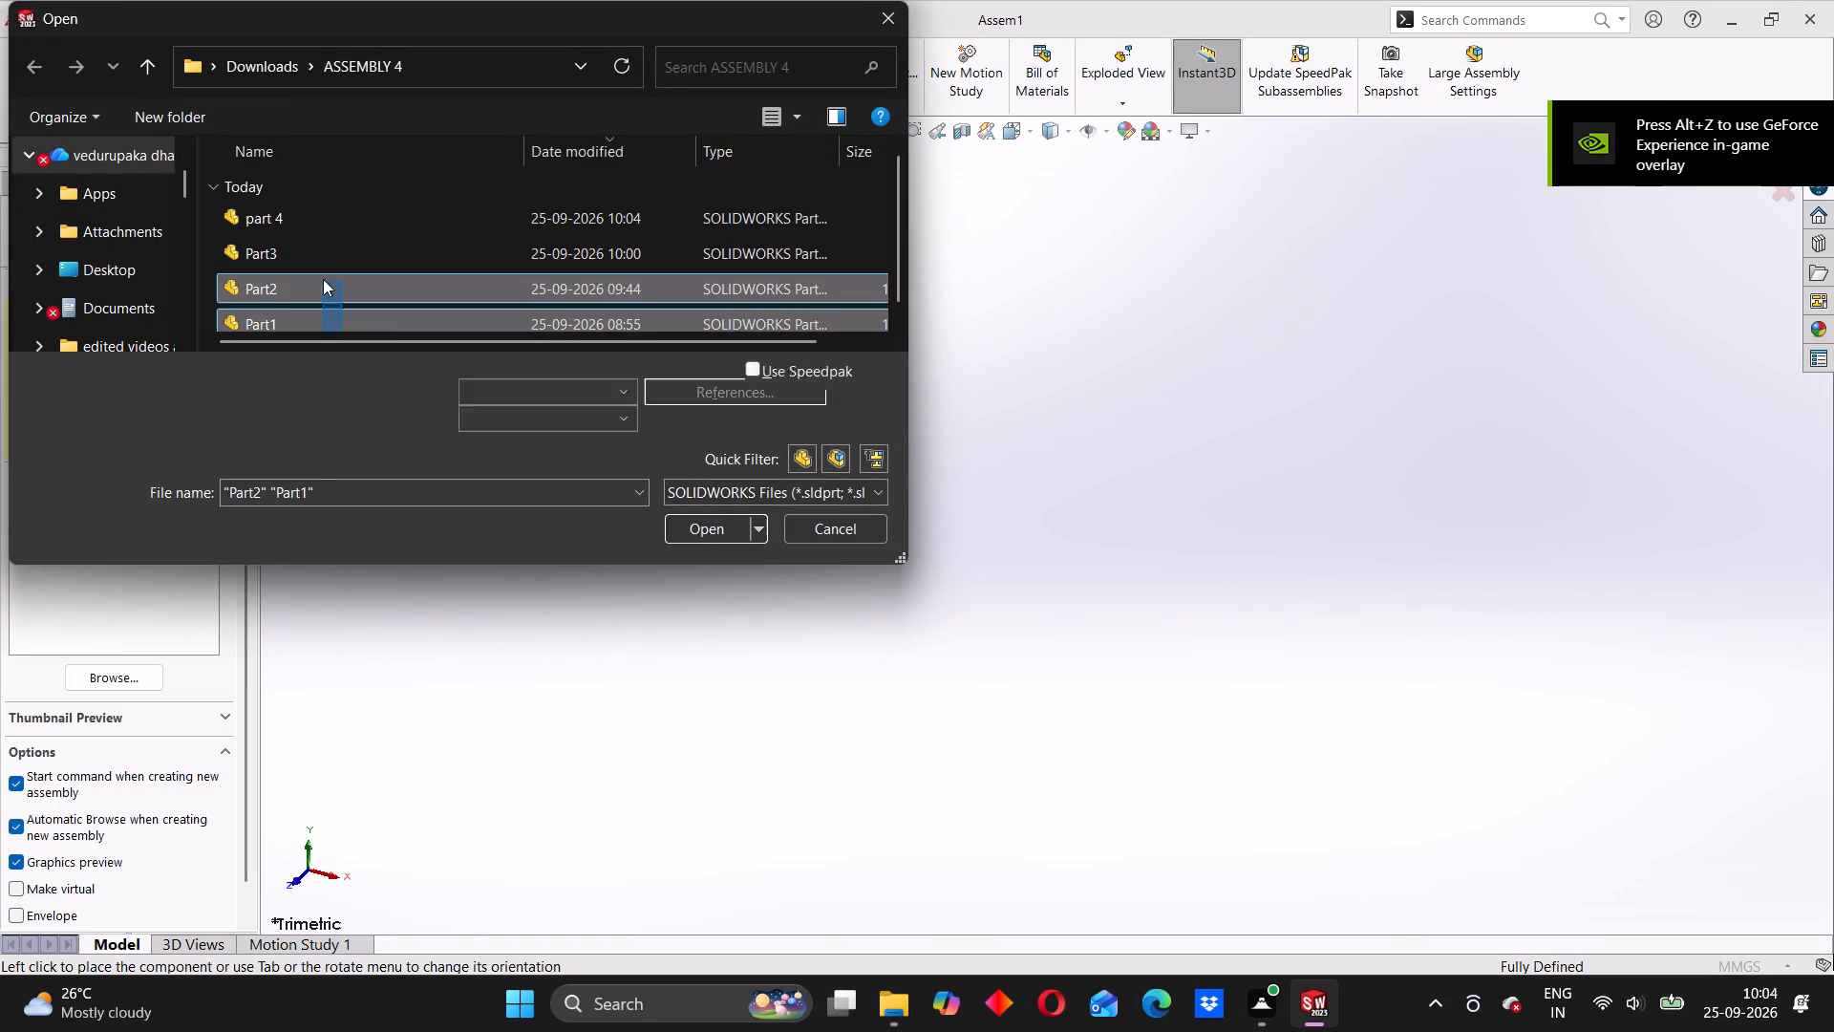
{"action": "left_click_drag", "start_coordinate": [323, 279], "coordinate": [305, 214]}
{"action": "left_click", "coordinate": [711, 537]}
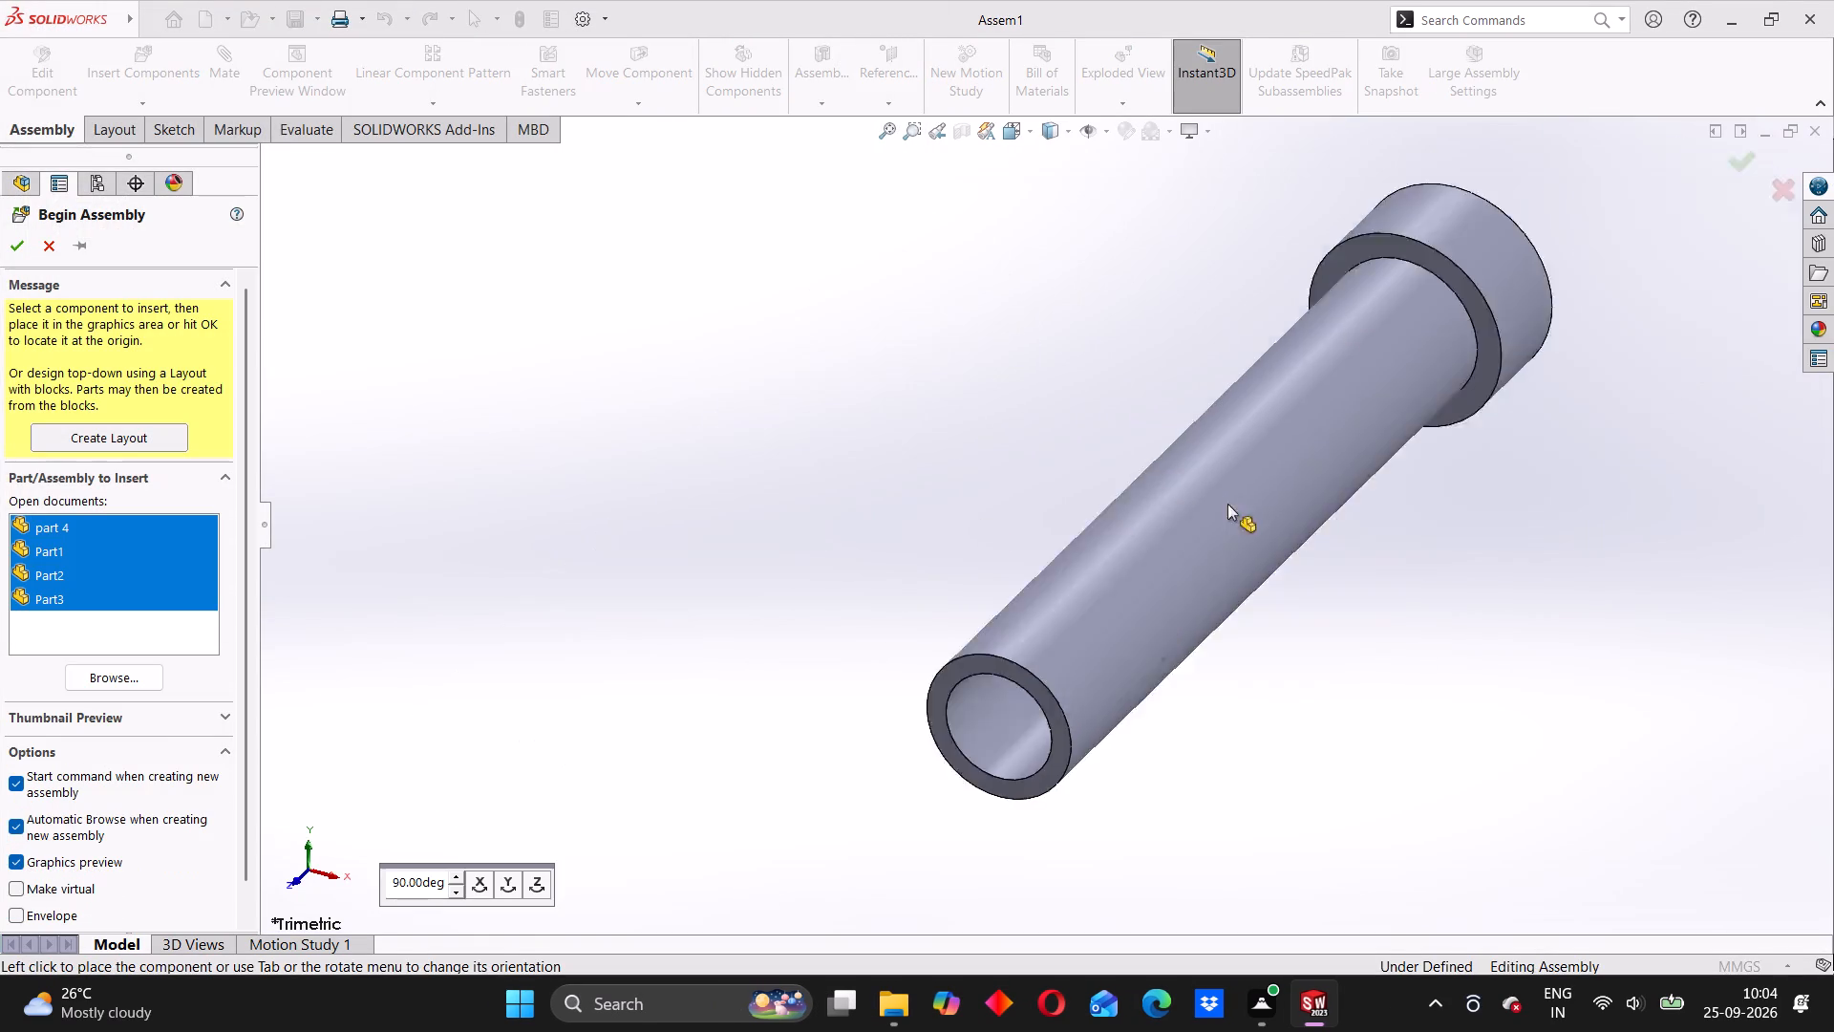
{"action": "left_click", "coordinate": [1354, 480]}
{"action": "scroll", "coordinate": [1391, 510], "scroll_direction": "up", "scroll_amount": 7}
{"action": "scroll", "coordinate": [1253, 579], "scroll_direction": "up", "scroll_amount": 7}
{"action": "left_click", "coordinate": [802, 468]}
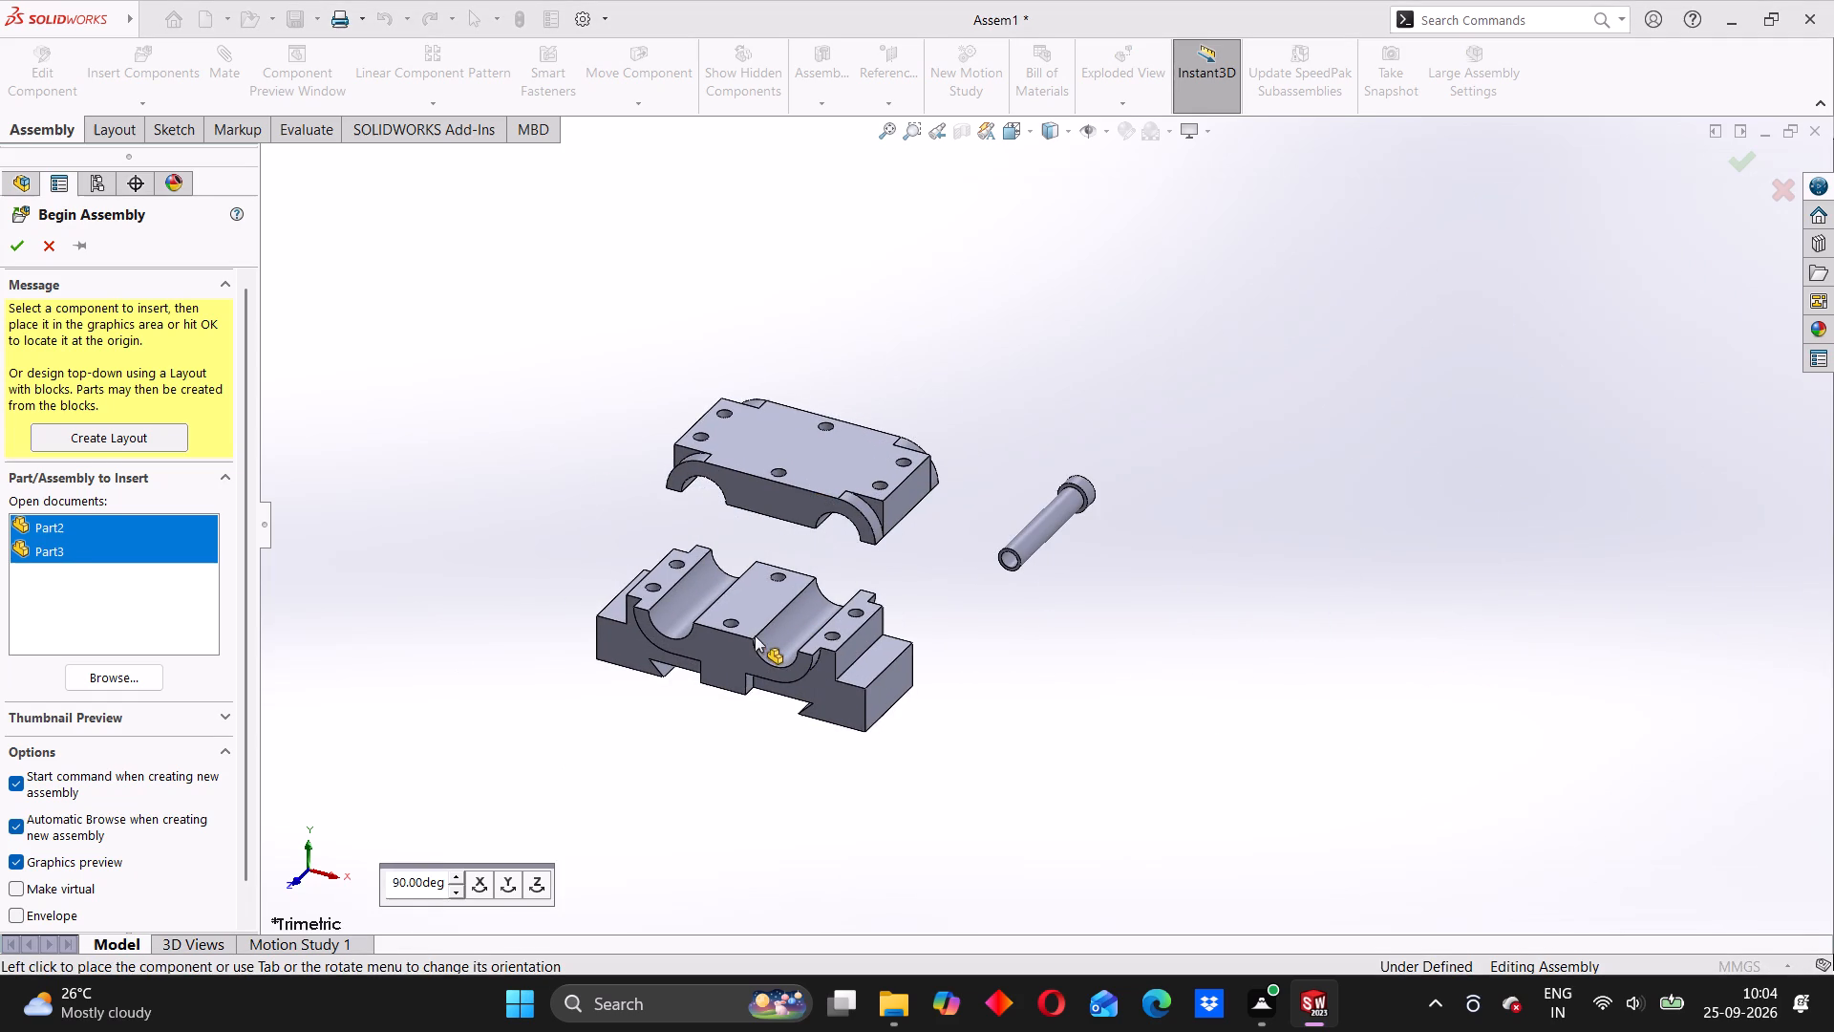
{"action": "left_click", "coordinate": [746, 607]}
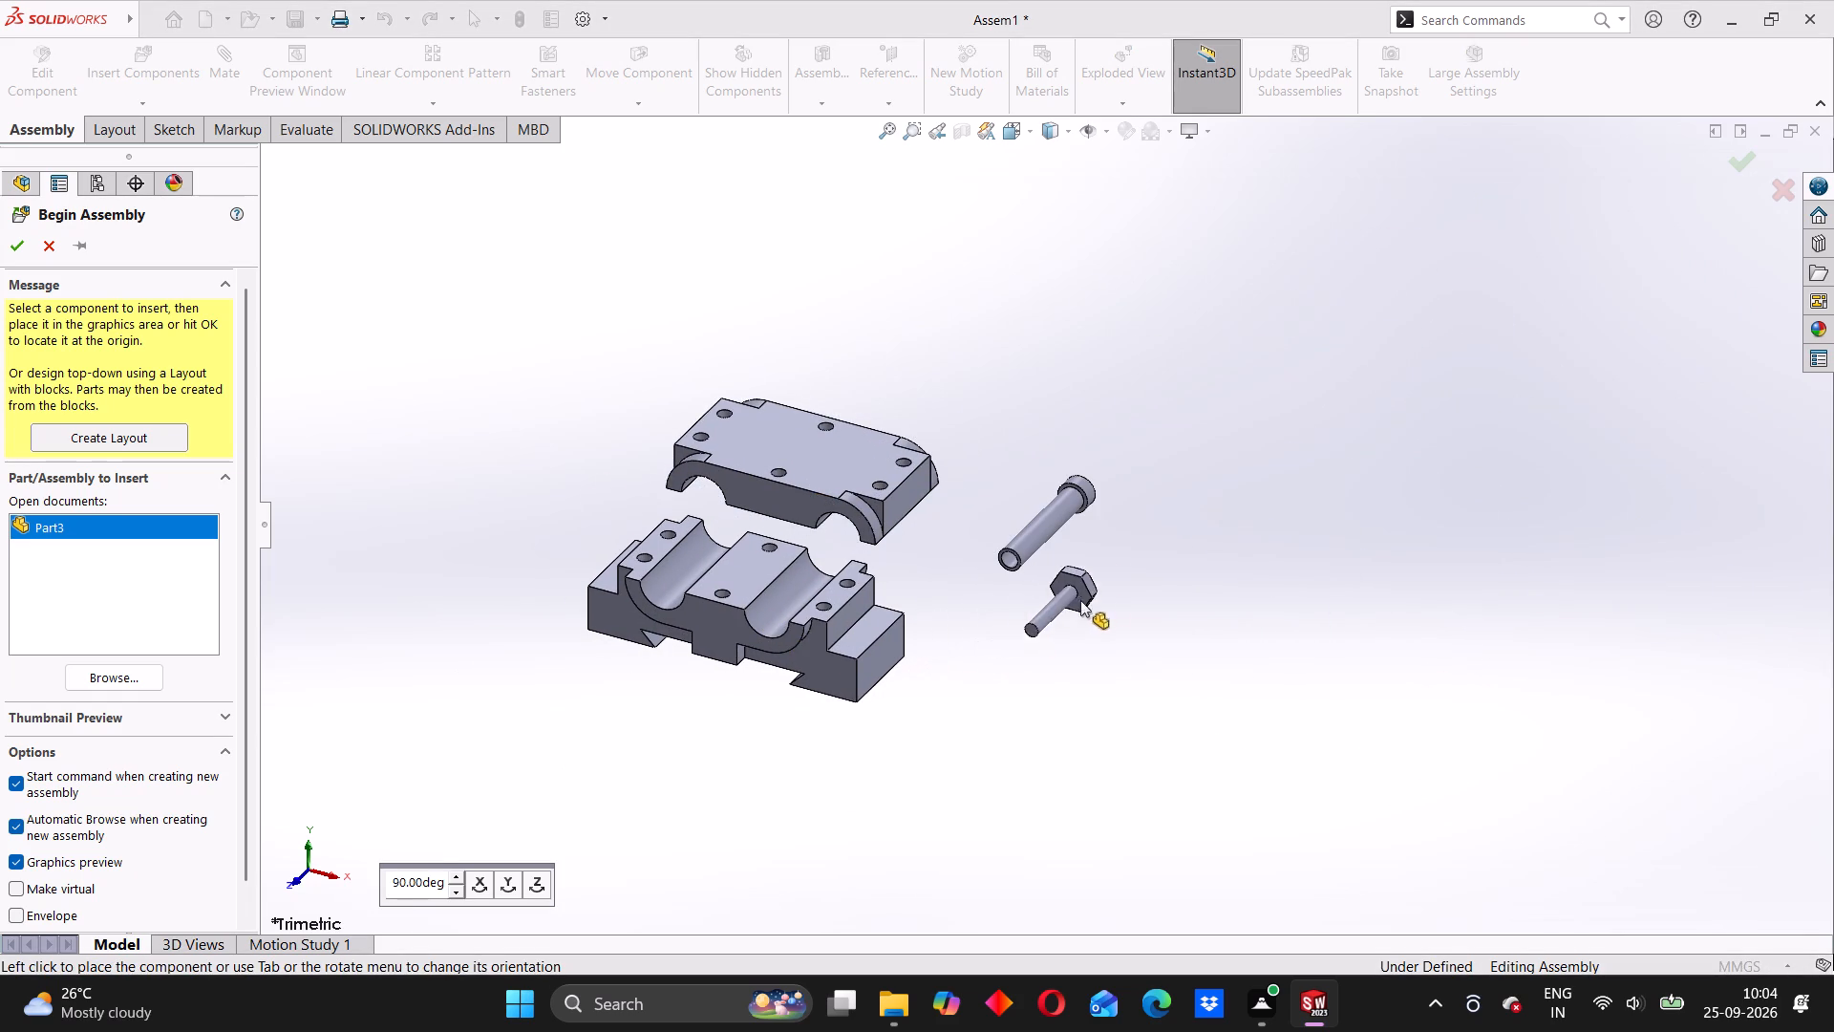
{"action": "left_click", "coordinate": [1141, 584]}
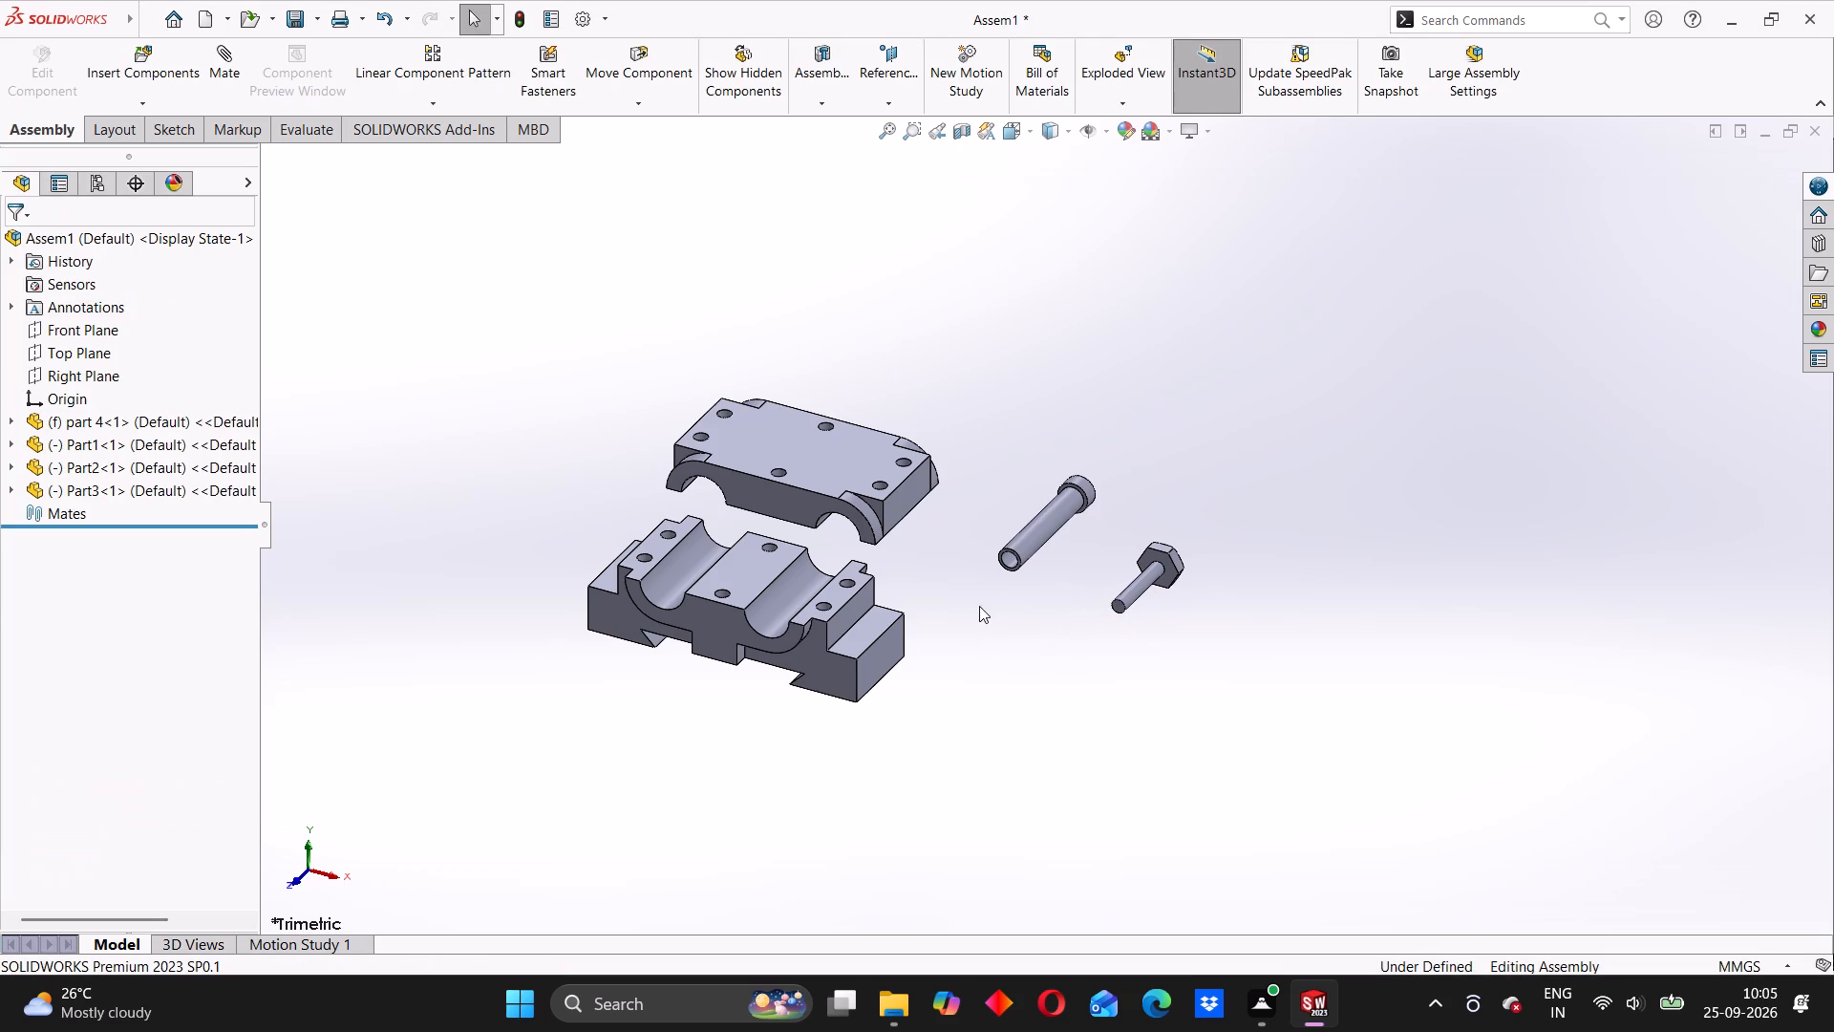
Fix Part2, the lower block with the dovetail-shaped recess, in place in the assembly.
{"action": "scroll", "coordinate": [949, 598], "scroll_direction": "down", "scroll_amount": 1}
{"action": "scroll", "coordinate": [918, 595], "scroll_direction": "up", "scroll_amount": 3}
{"action": "middle_click_drag", "start_coordinate": [928, 677], "coordinate": [1016, 562]}
{"action": "left_click_drag", "start_coordinate": [898, 462], "coordinate": [924, 466]}
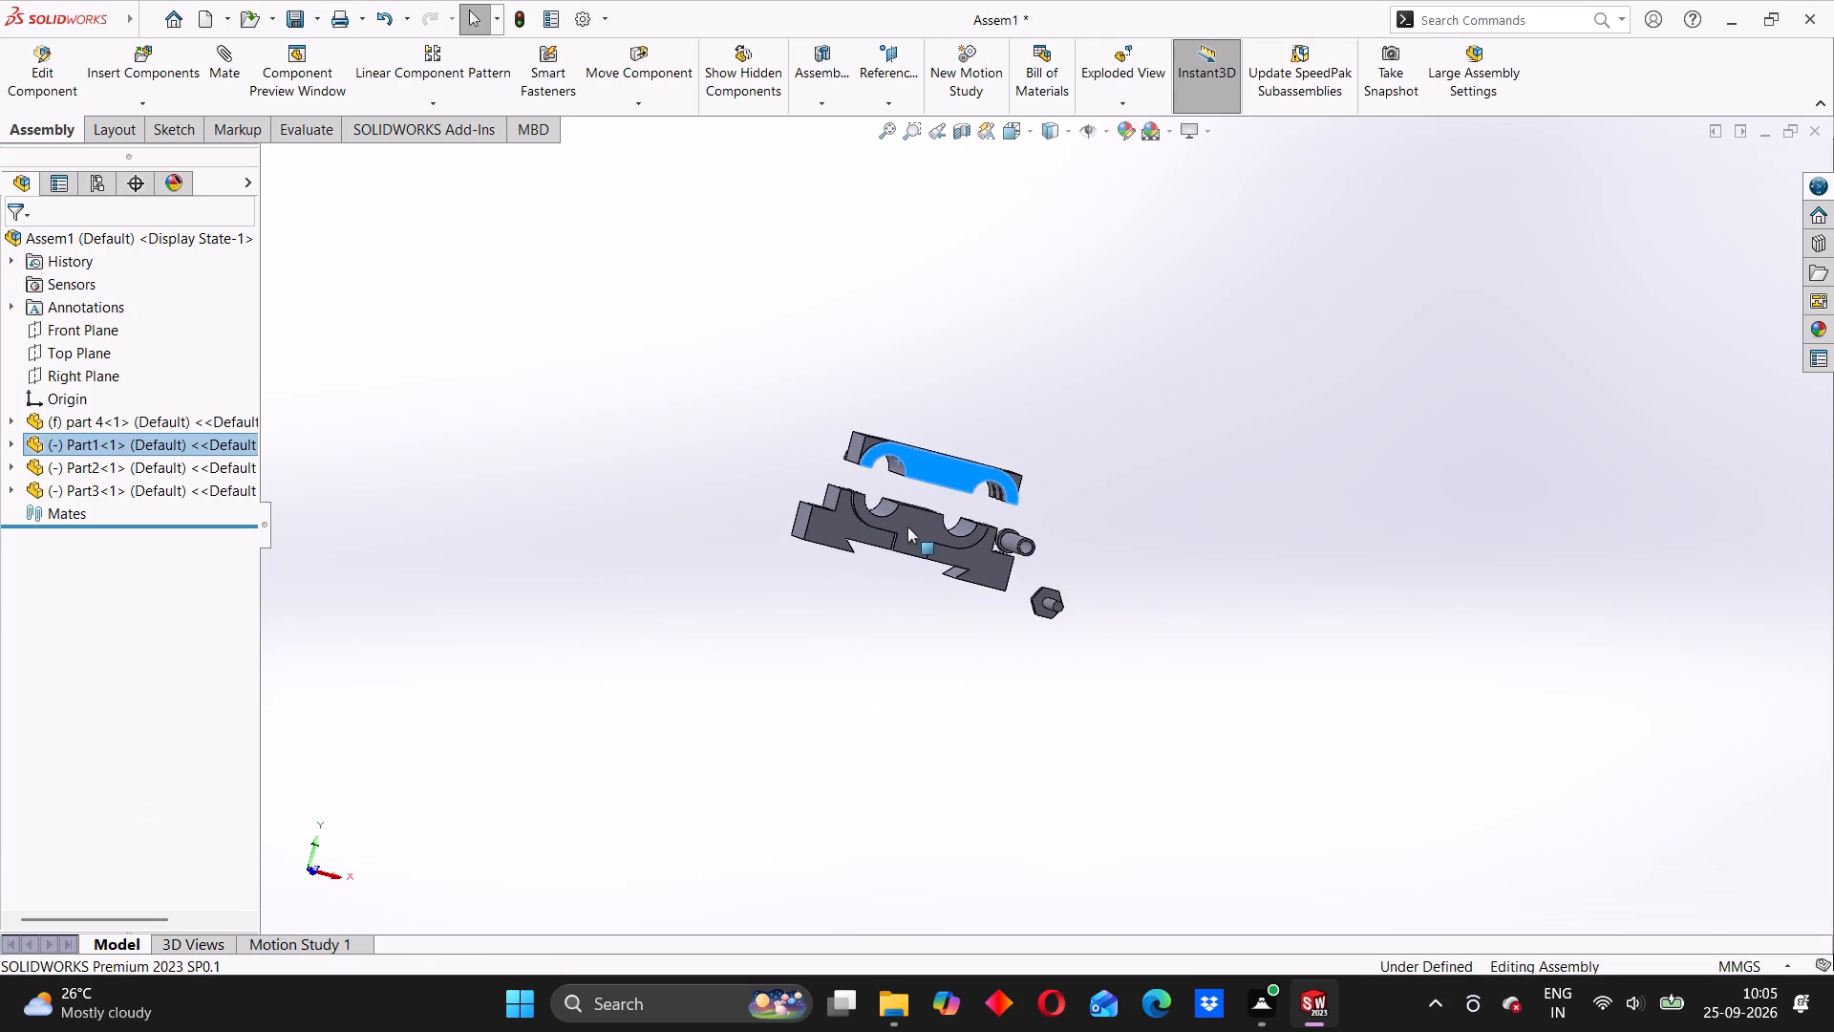
{"action": "scroll", "coordinate": [907, 527], "scroll_direction": "down", "scroll_amount": 8}
{"action": "middle_click_drag", "start_coordinate": [920, 539], "coordinate": [874, 615]}
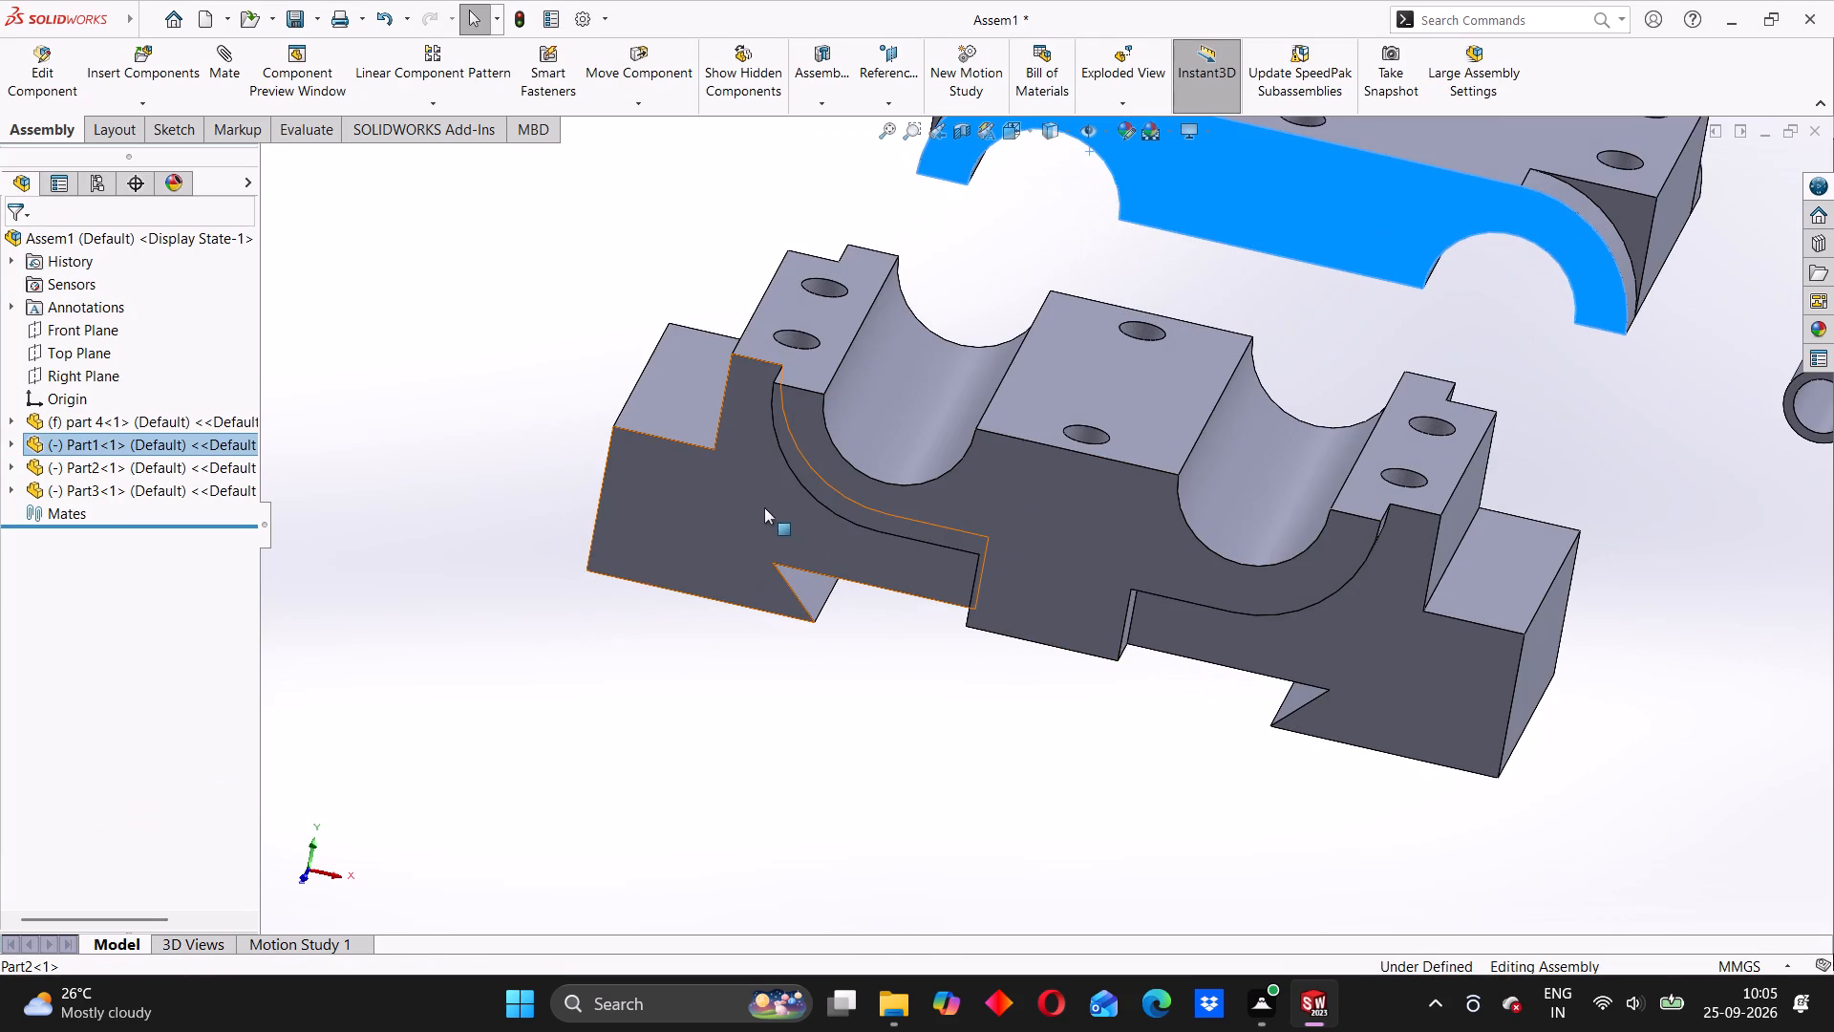
{"action": "right_click", "coordinate": [734, 484]}
{"action": "left_click", "coordinate": [807, 583]}
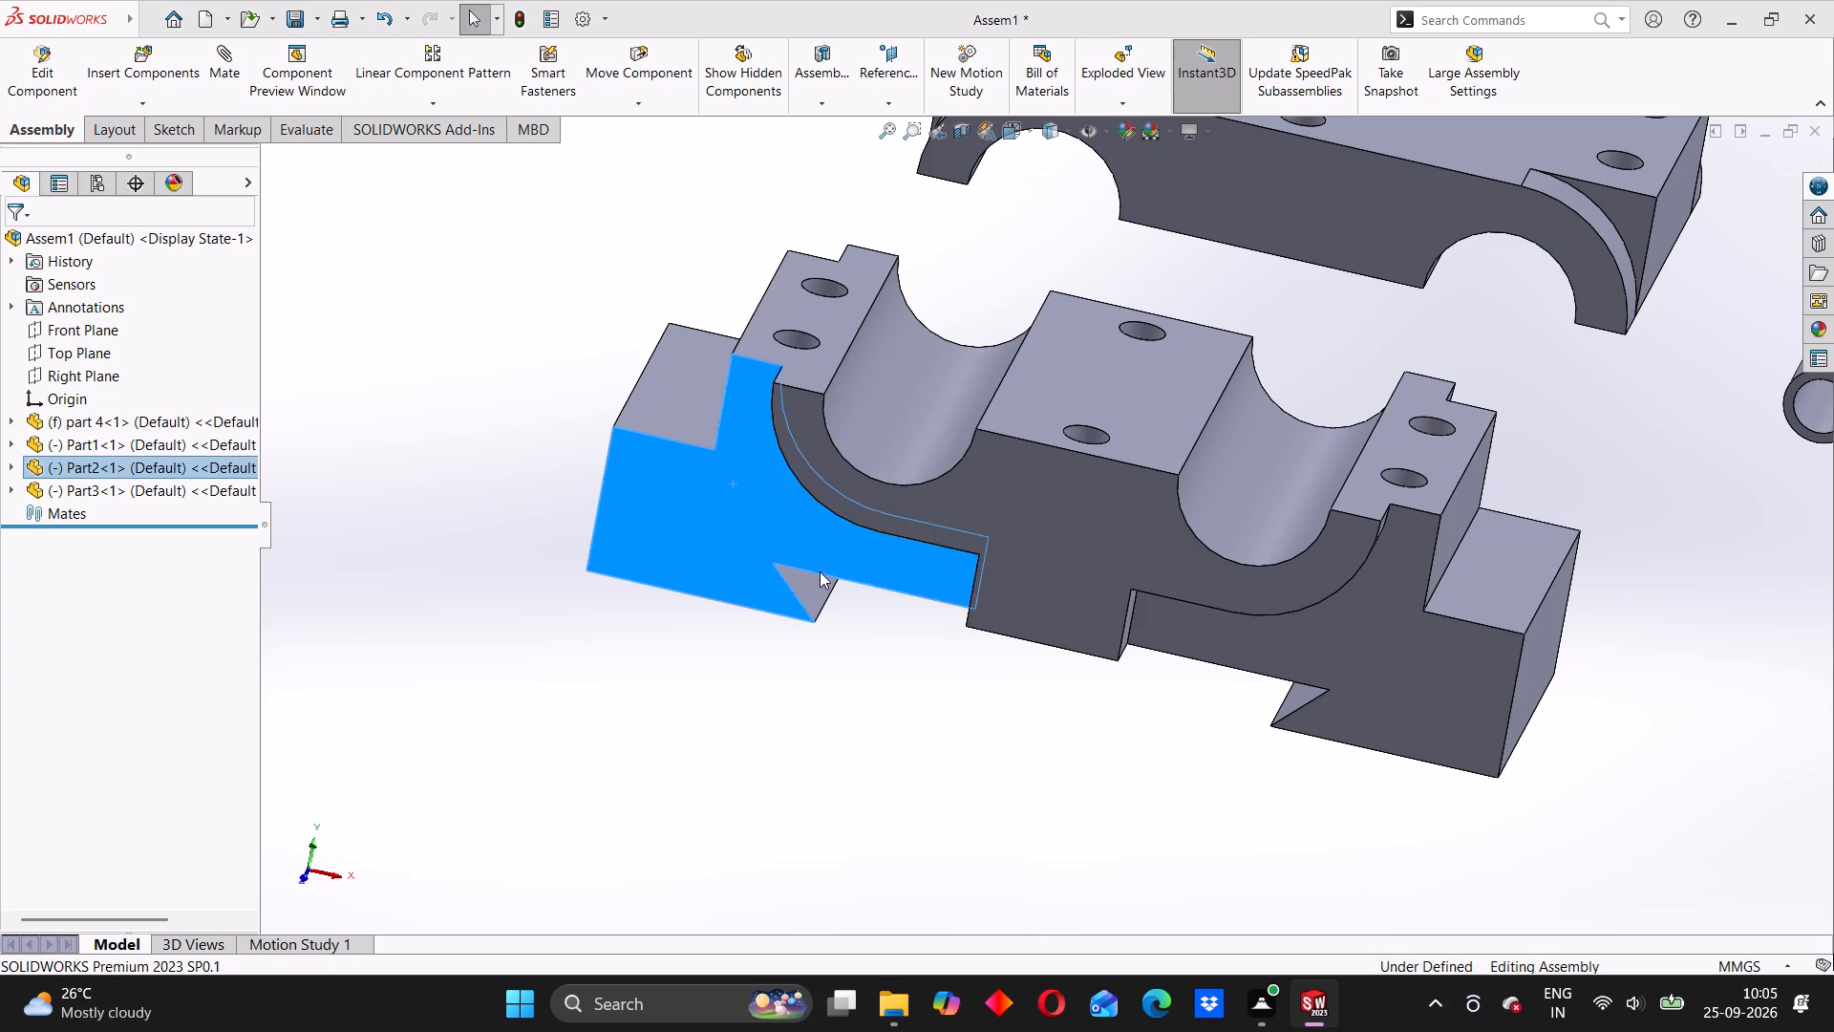
Mate the flat middle face on Part1's underside Coincident with the middle top face of Part2.
{"action": "scroll", "coordinate": [1018, 362], "scroll_direction": "up", "scroll_amount": 3}
{"action": "middle_click_drag", "start_coordinate": [1007, 354], "coordinate": [1015, 360]}
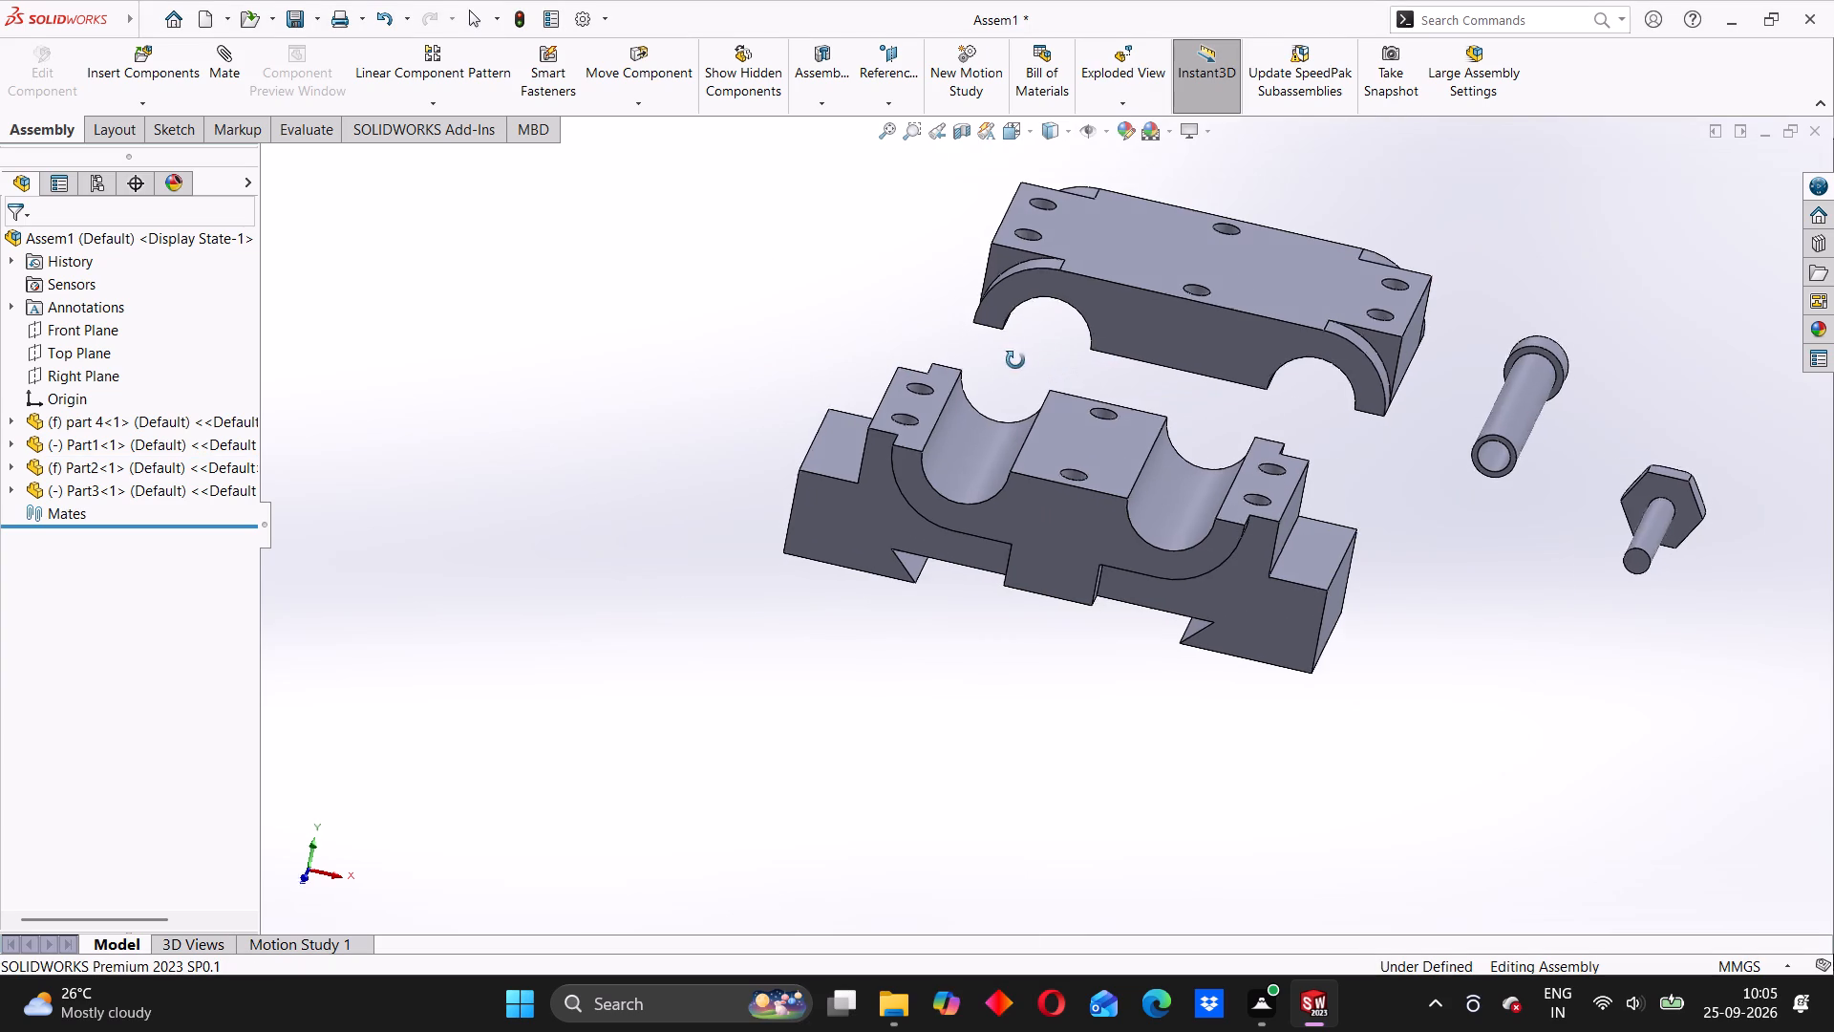
{"action": "middle_click_drag", "start_coordinate": [1015, 360], "coordinate": [1215, 308]}
{"action": "left_click", "coordinate": [1285, 299]}
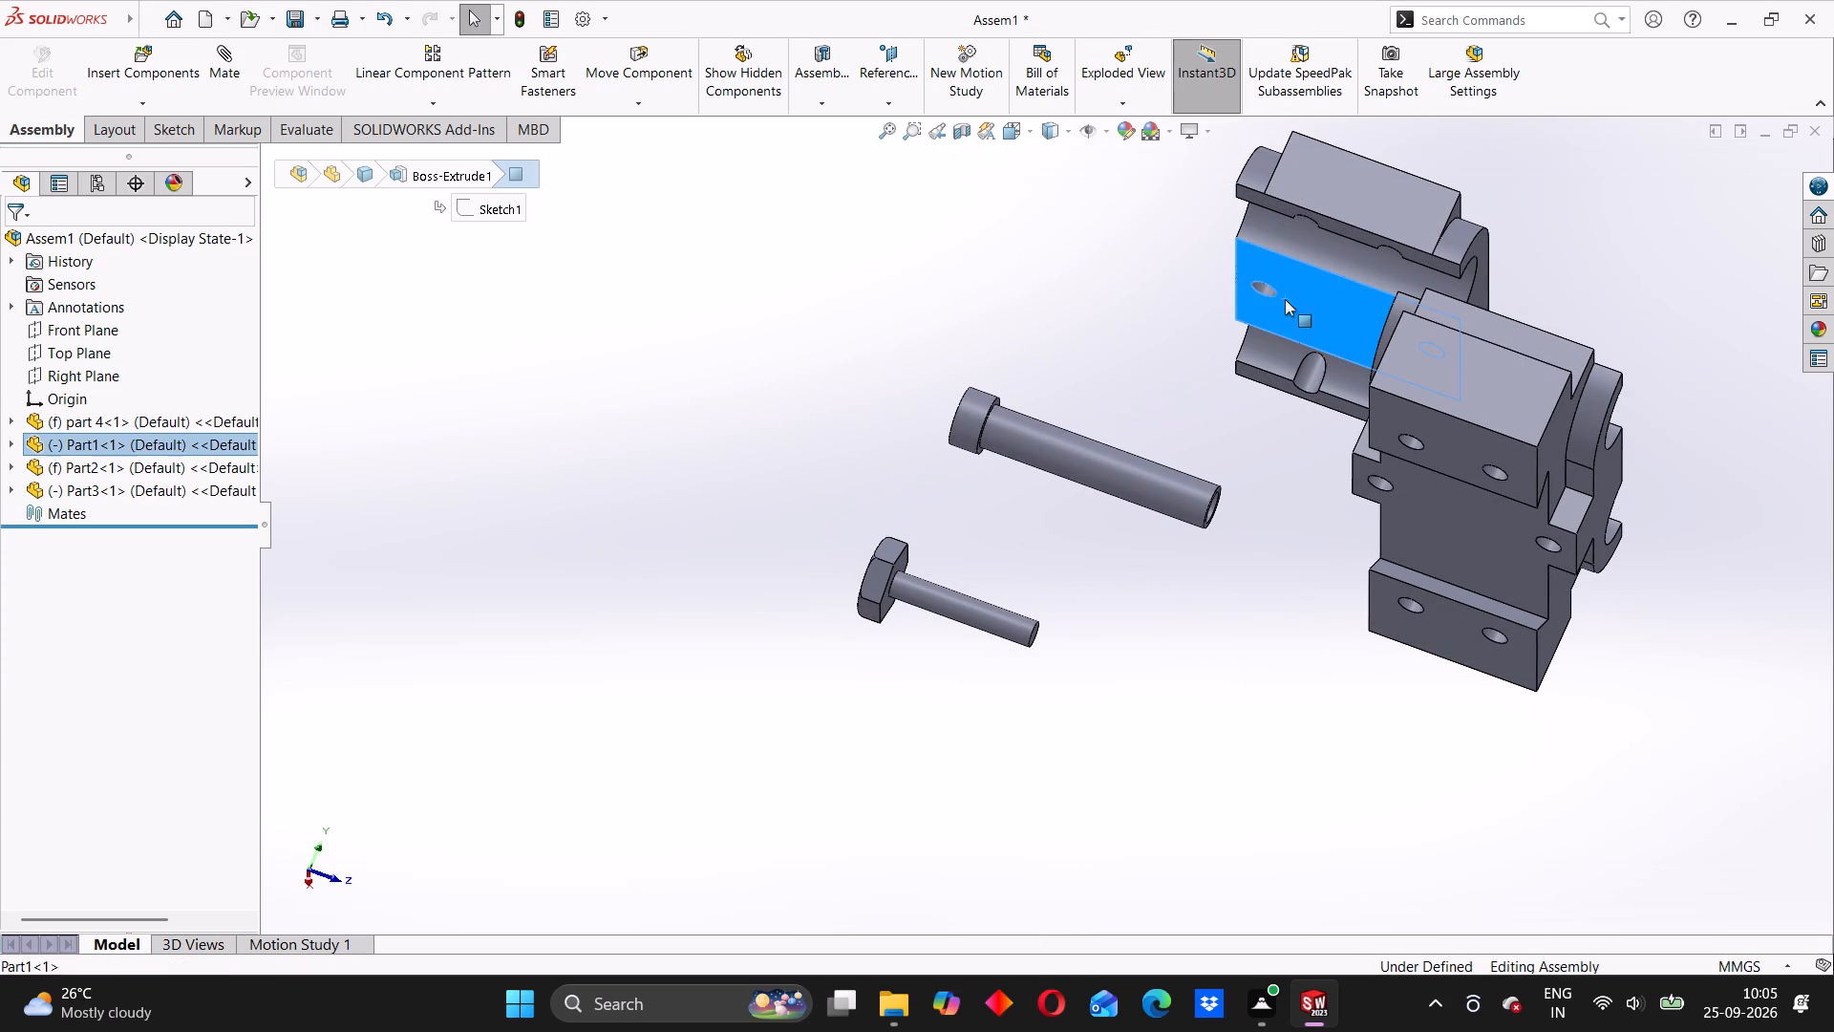
{"action": "left_click", "coordinate": [1550, 185]}
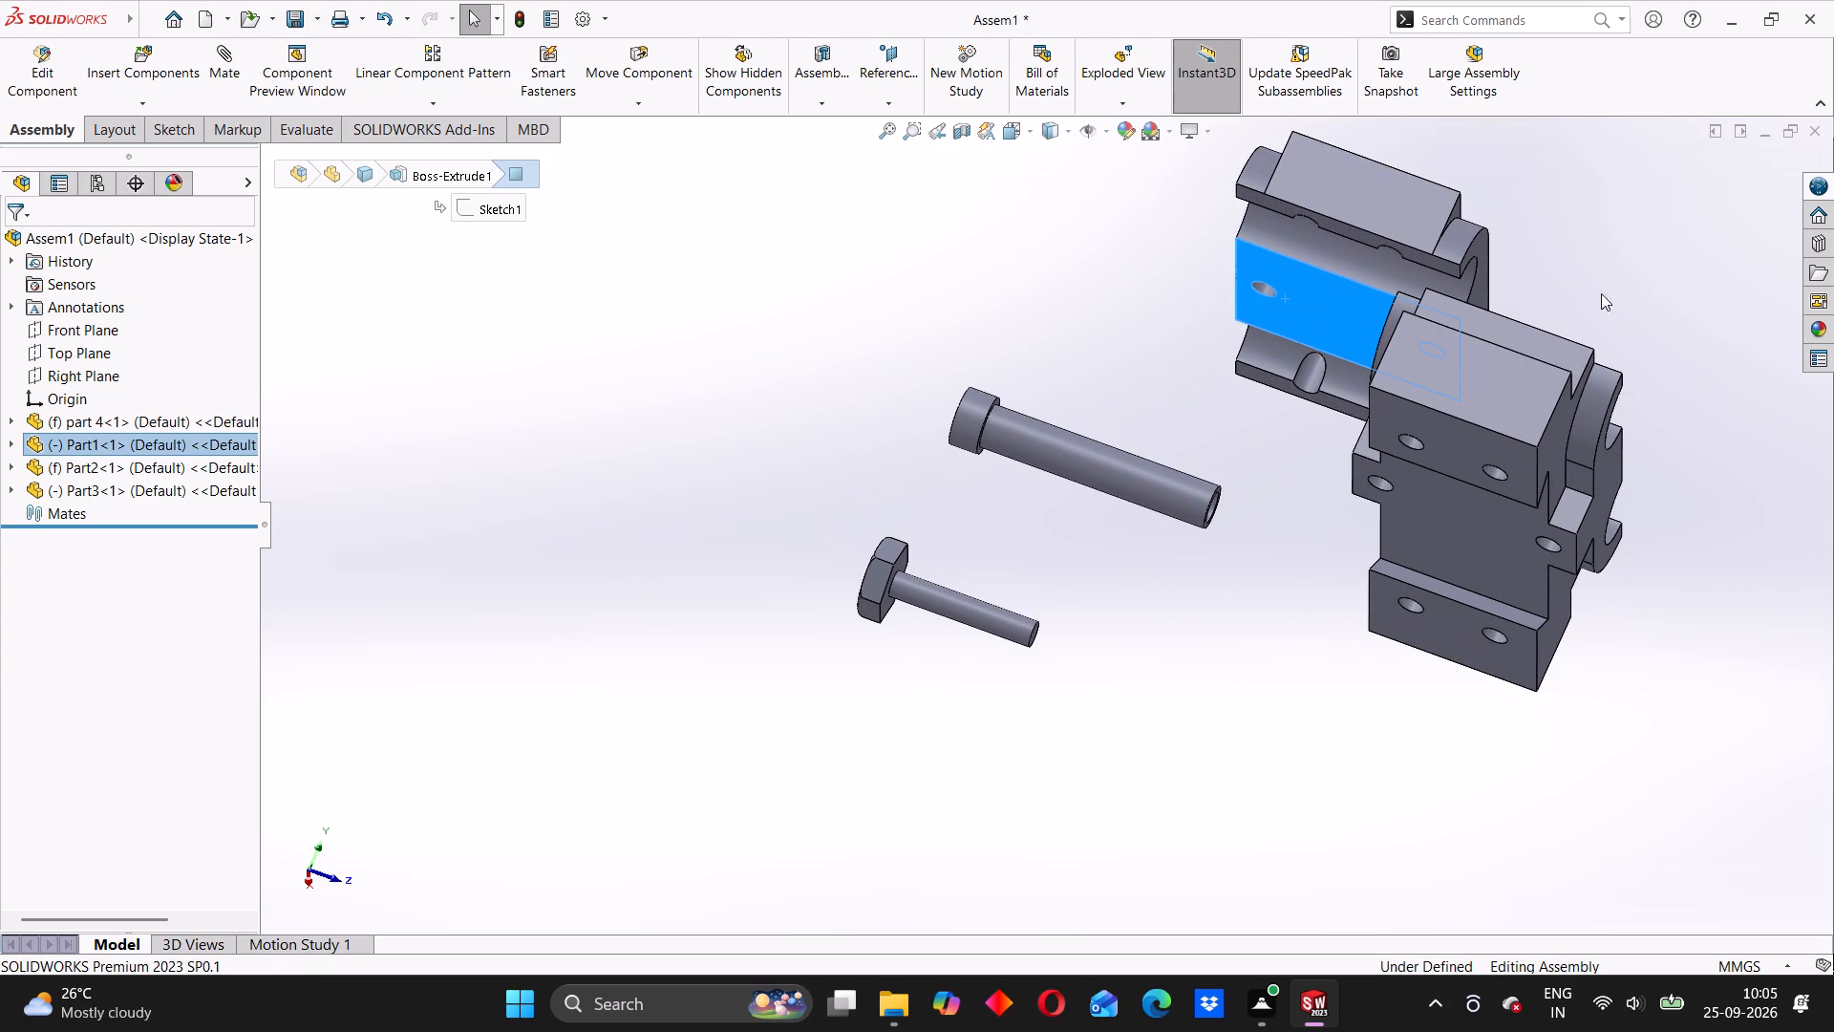
{"action": "middle_click_drag", "start_coordinate": [1622, 328], "coordinate": [1530, 400]}
{"action": "scroll", "coordinate": [1548, 454], "scroll_direction": "up", "scroll_amount": 3}
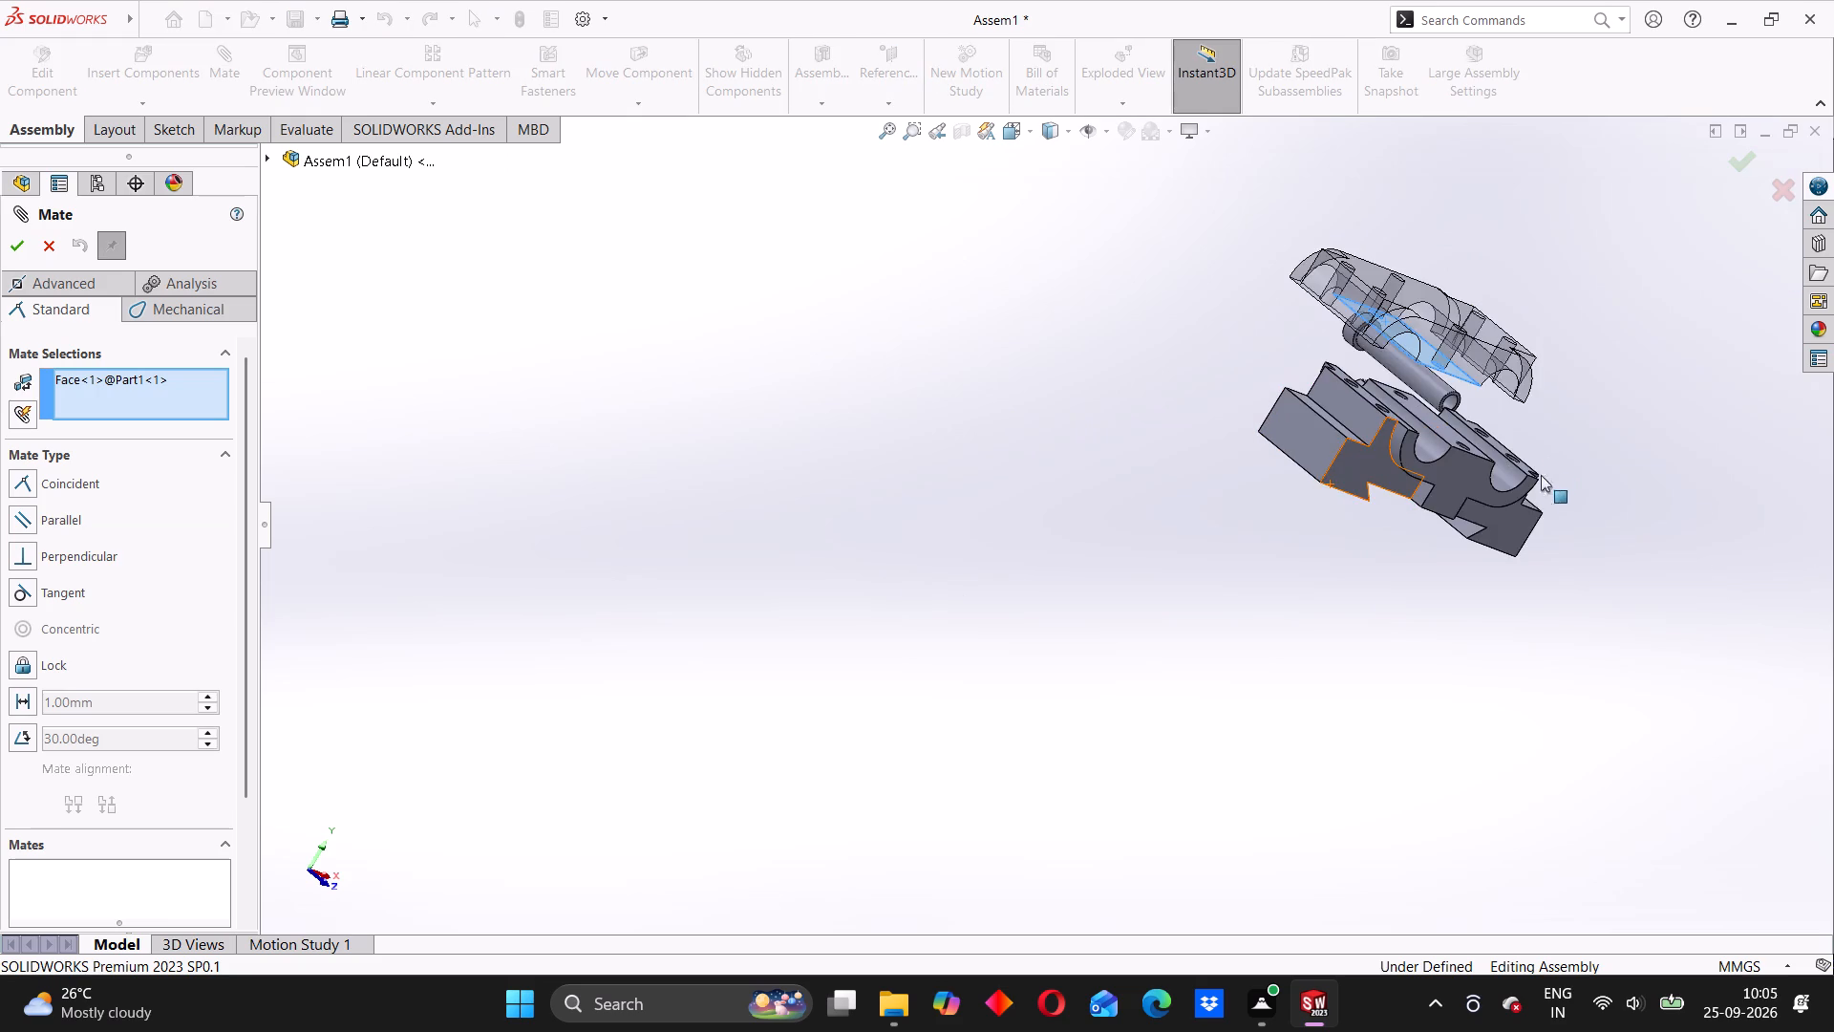
{"action": "middle_click_drag", "start_coordinate": [1493, 519], "coordinate": [1336, 596]}
{"action": "scroll", "coordinate": [1489, 521], "scroll_direction": "up", "scroll_amount": 1}
{"action": "left_click", "coordinate": [1219, 463]}
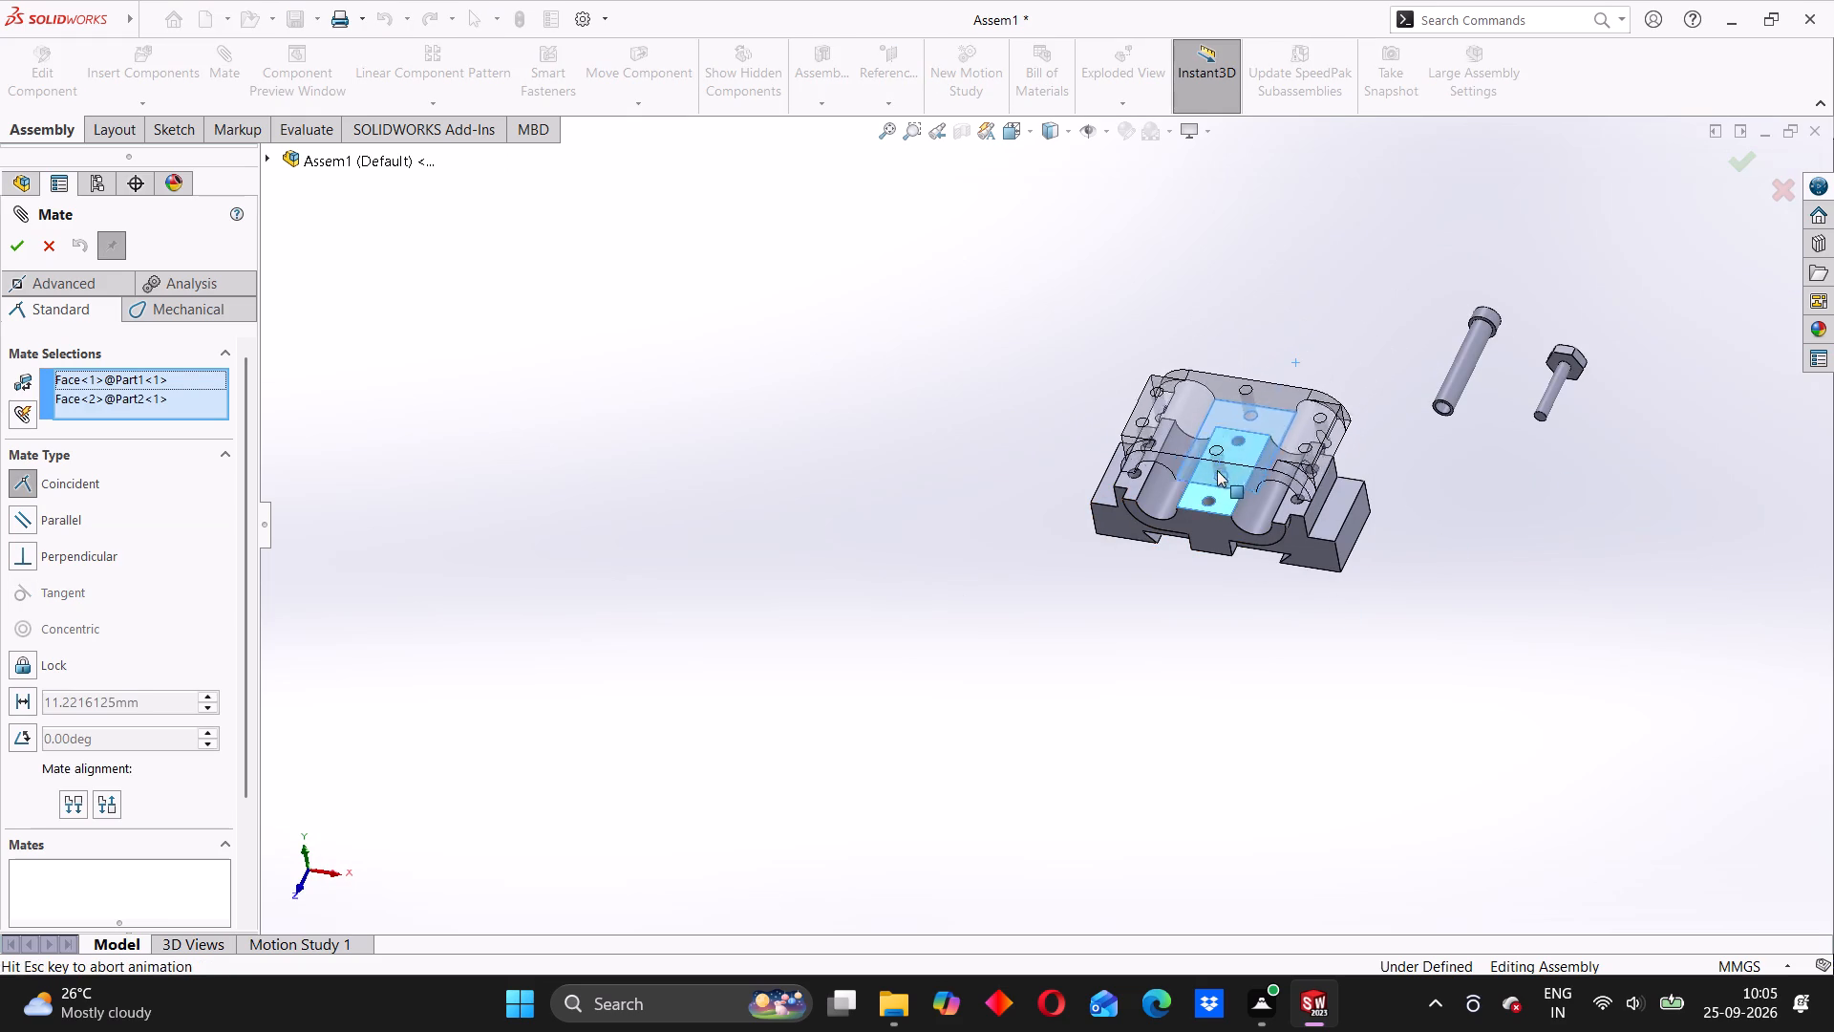
{"action": "middle_click_drag", "start_coordinate": [1205, 607], "coordinate": [1259, 563]}
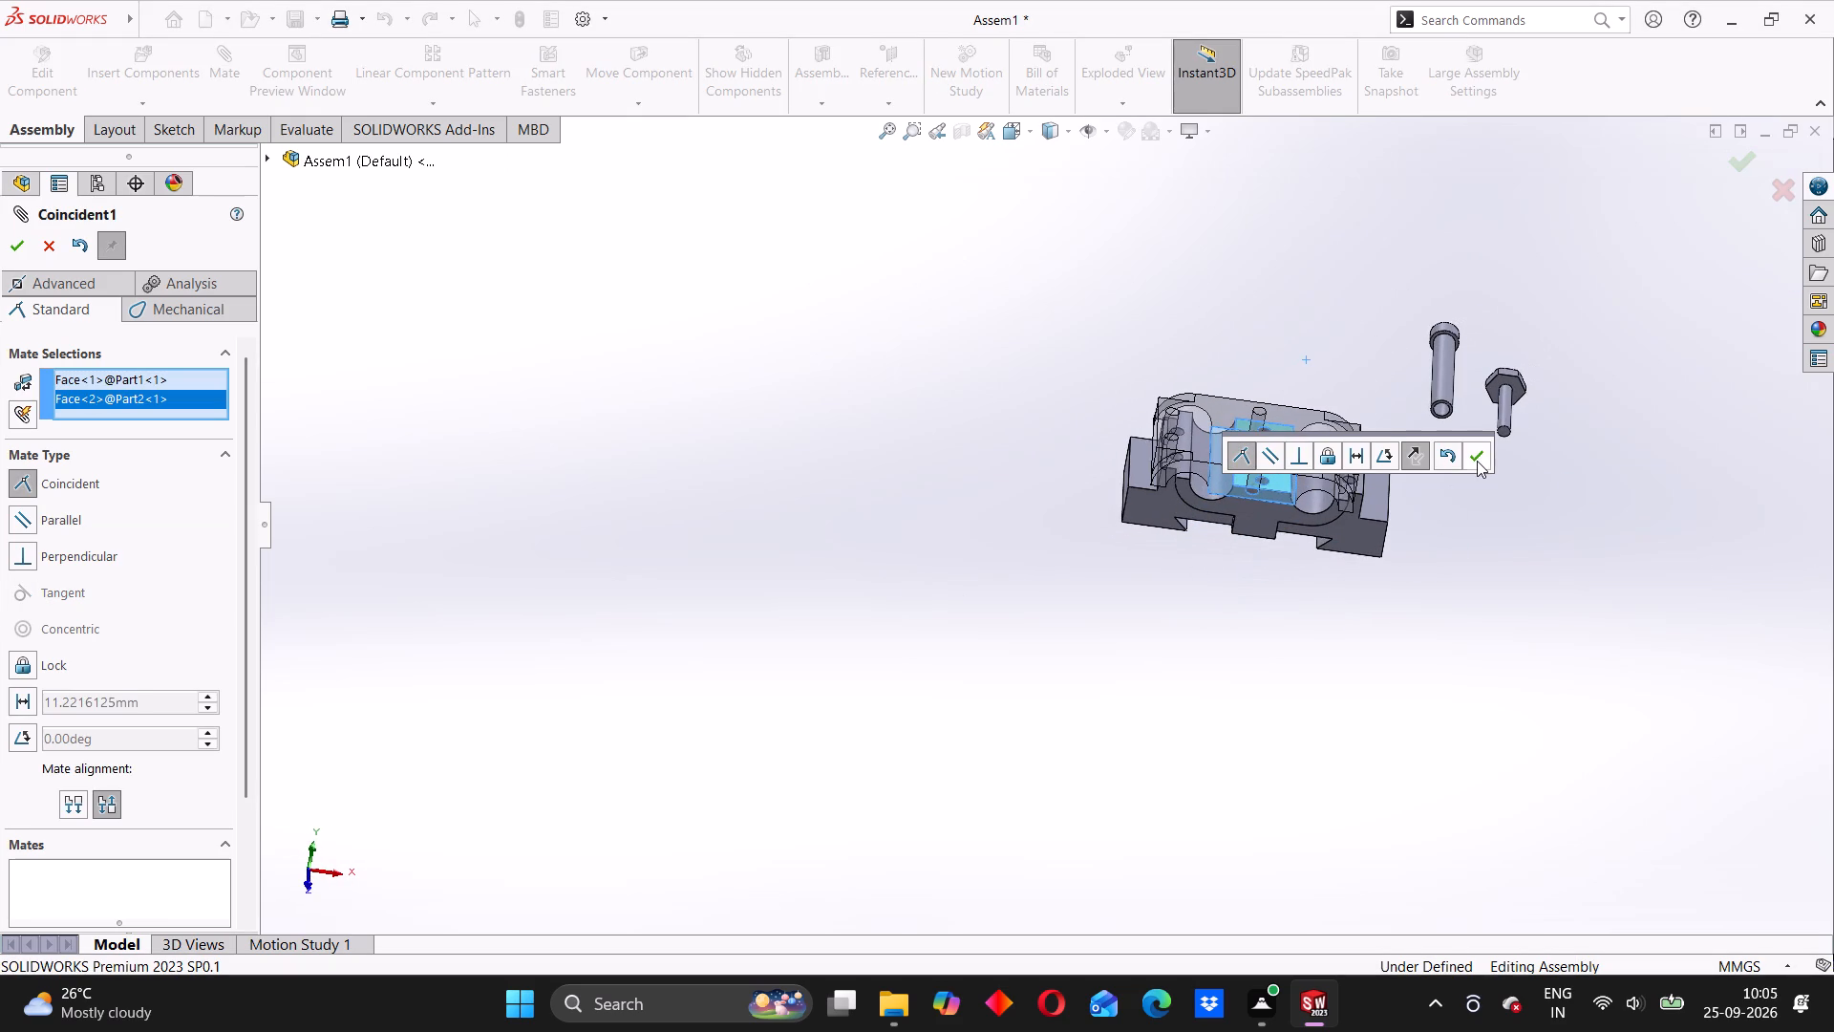
{"action": "left_click", "coordinate": [1478, 458]}
Add a Concentric mate between a middle bolt hole of Part1 and the matching middle hole of Part2.
{"action": "middle_click_drag", "start_coordinate": [1261, 601], "coordinate": [1301, 562]}
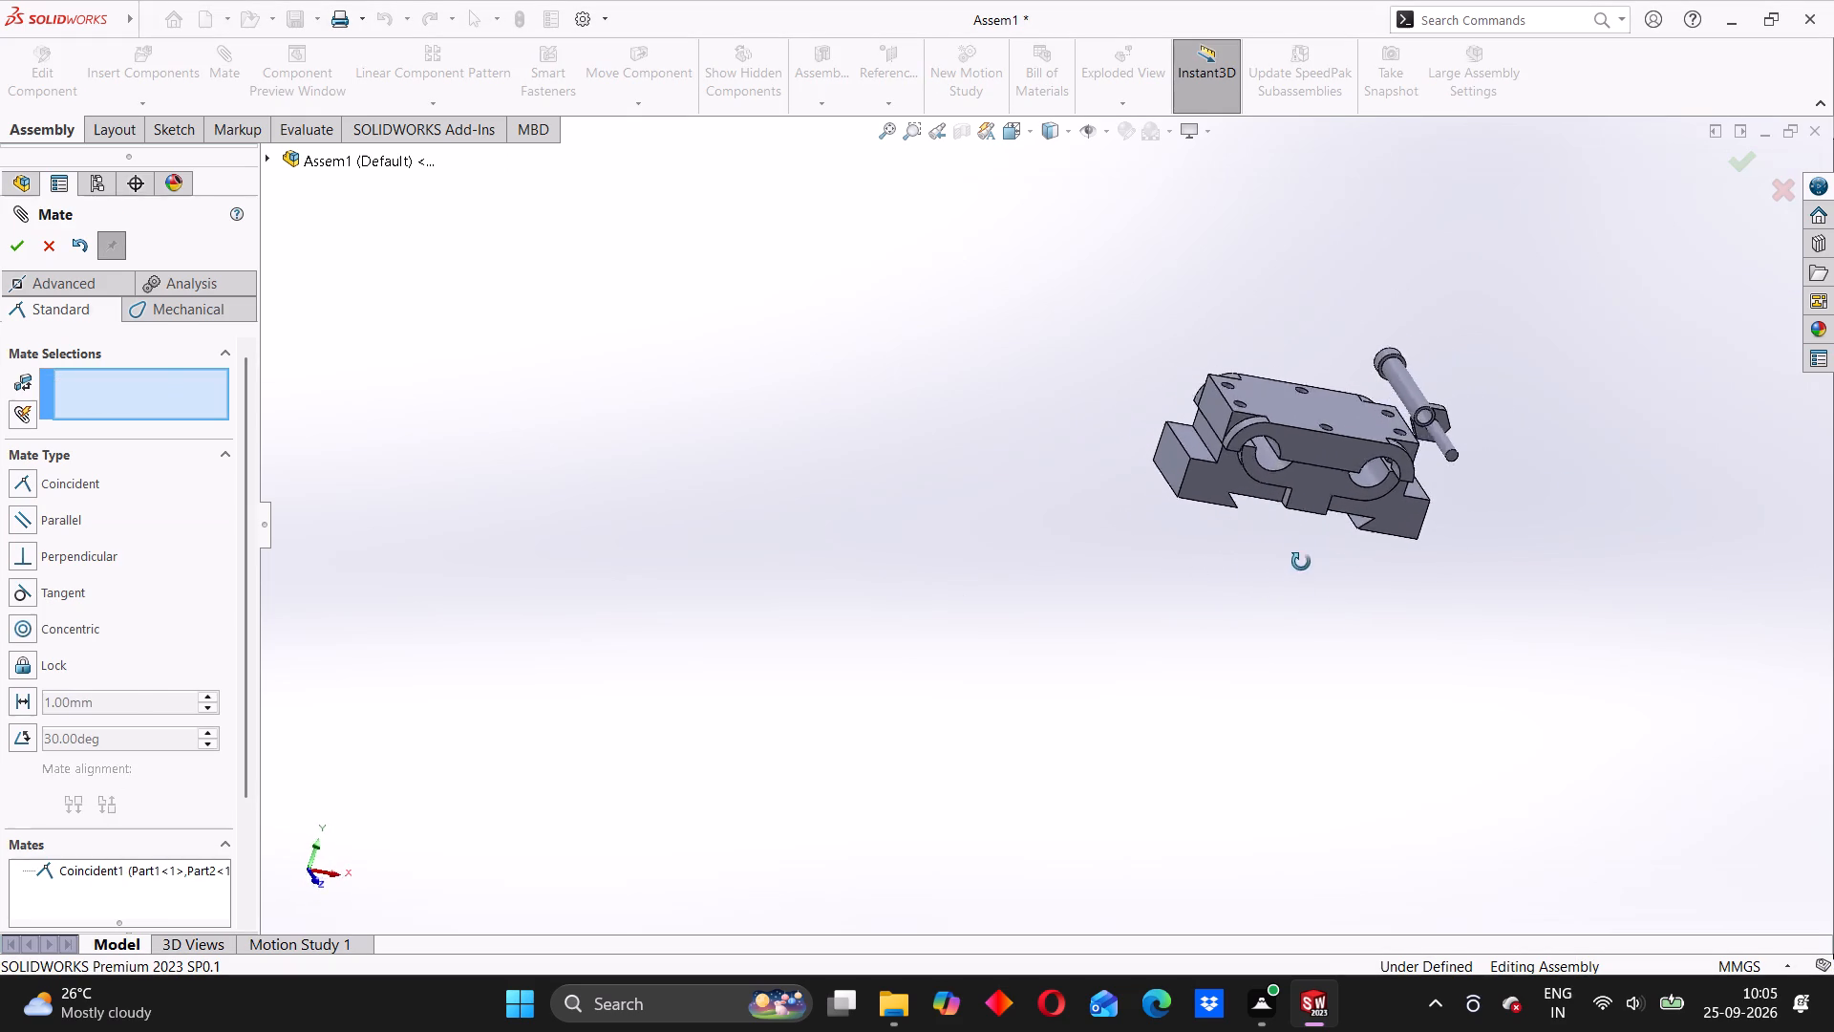
{"action": "middle_click_drag", "start_coordinate": [1301, 562], "coordinate": [1276, 617]}
{"action": "middle_click_drag", "start_coordinate": [1221, 624], "coordinate": [1107, 795]}
{"action": "scroll", "coordinate": [1164, 599], "scroll_direction": "down", "scroll_amount": 3}
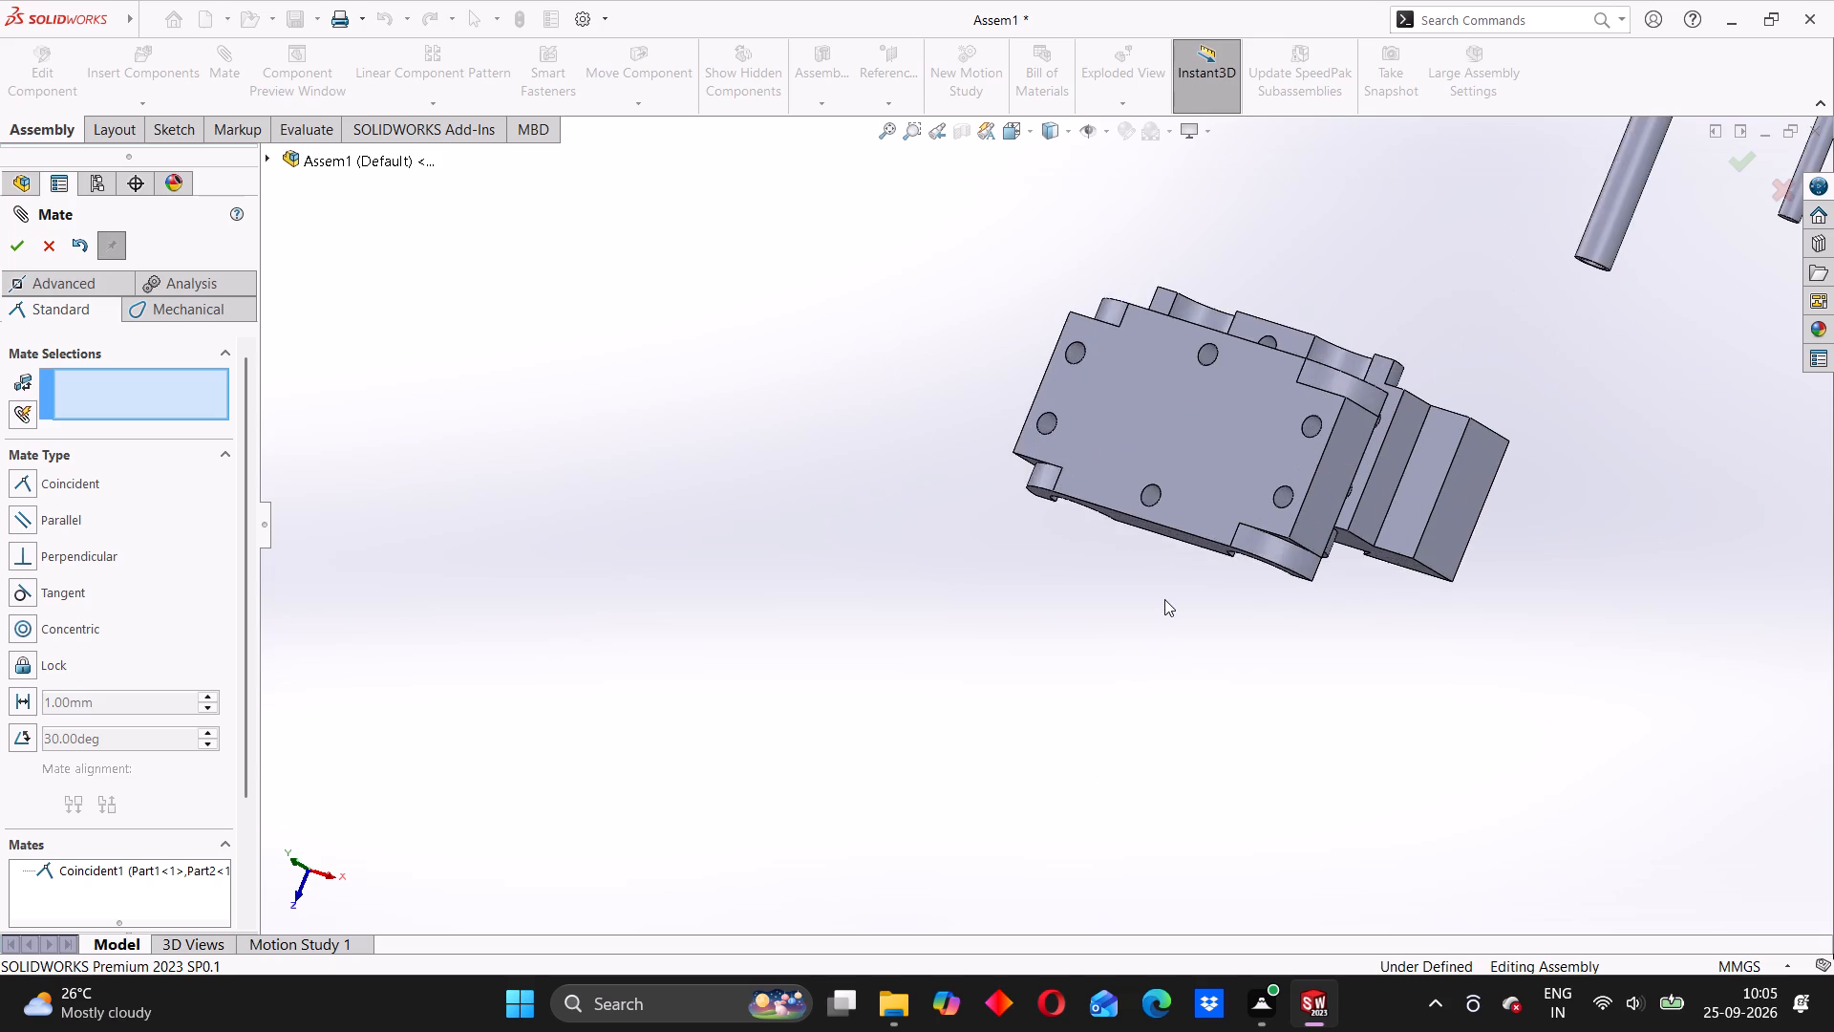
{"action": "middle_click_drag", "start_coordinate": [1167, 599], "coordinate": [1167, 661]}
{"action": "scroll", "coordinate": [1202, 318], "scroll_direction": "down", "scroll_amount": 6}
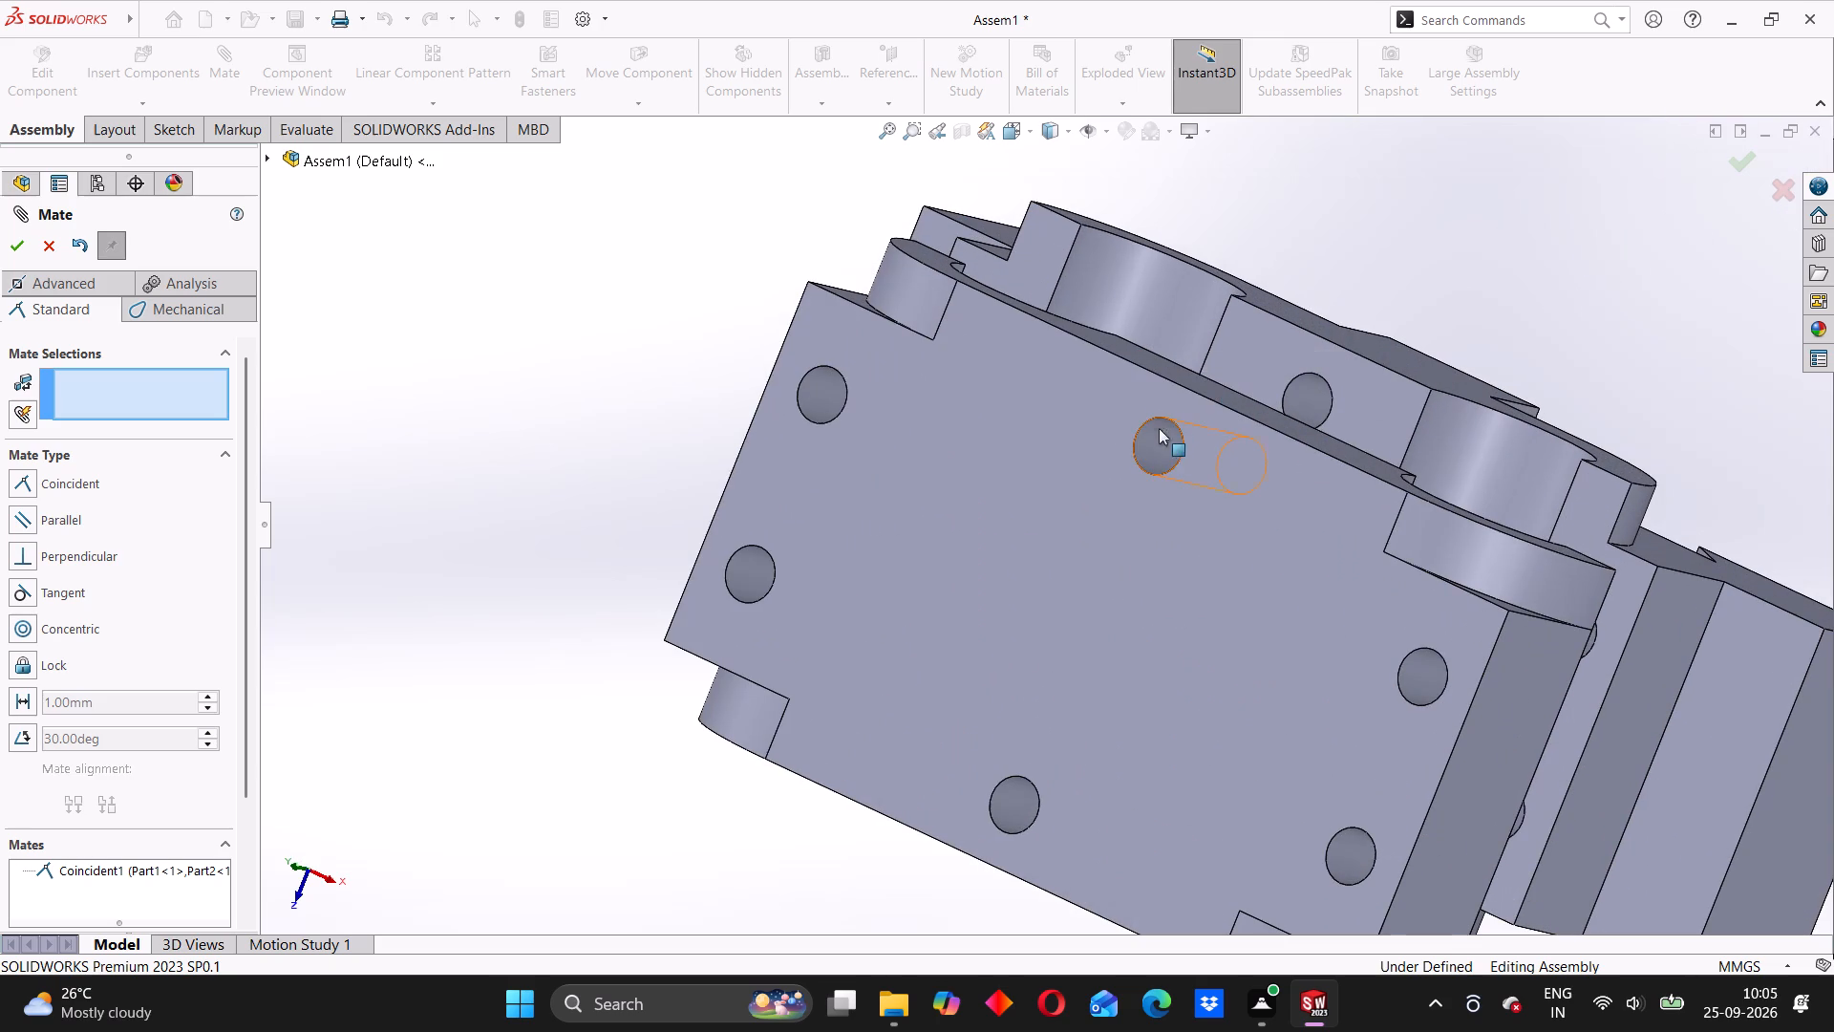
{"action": "left_click", "coordinate": [1154, 437]}
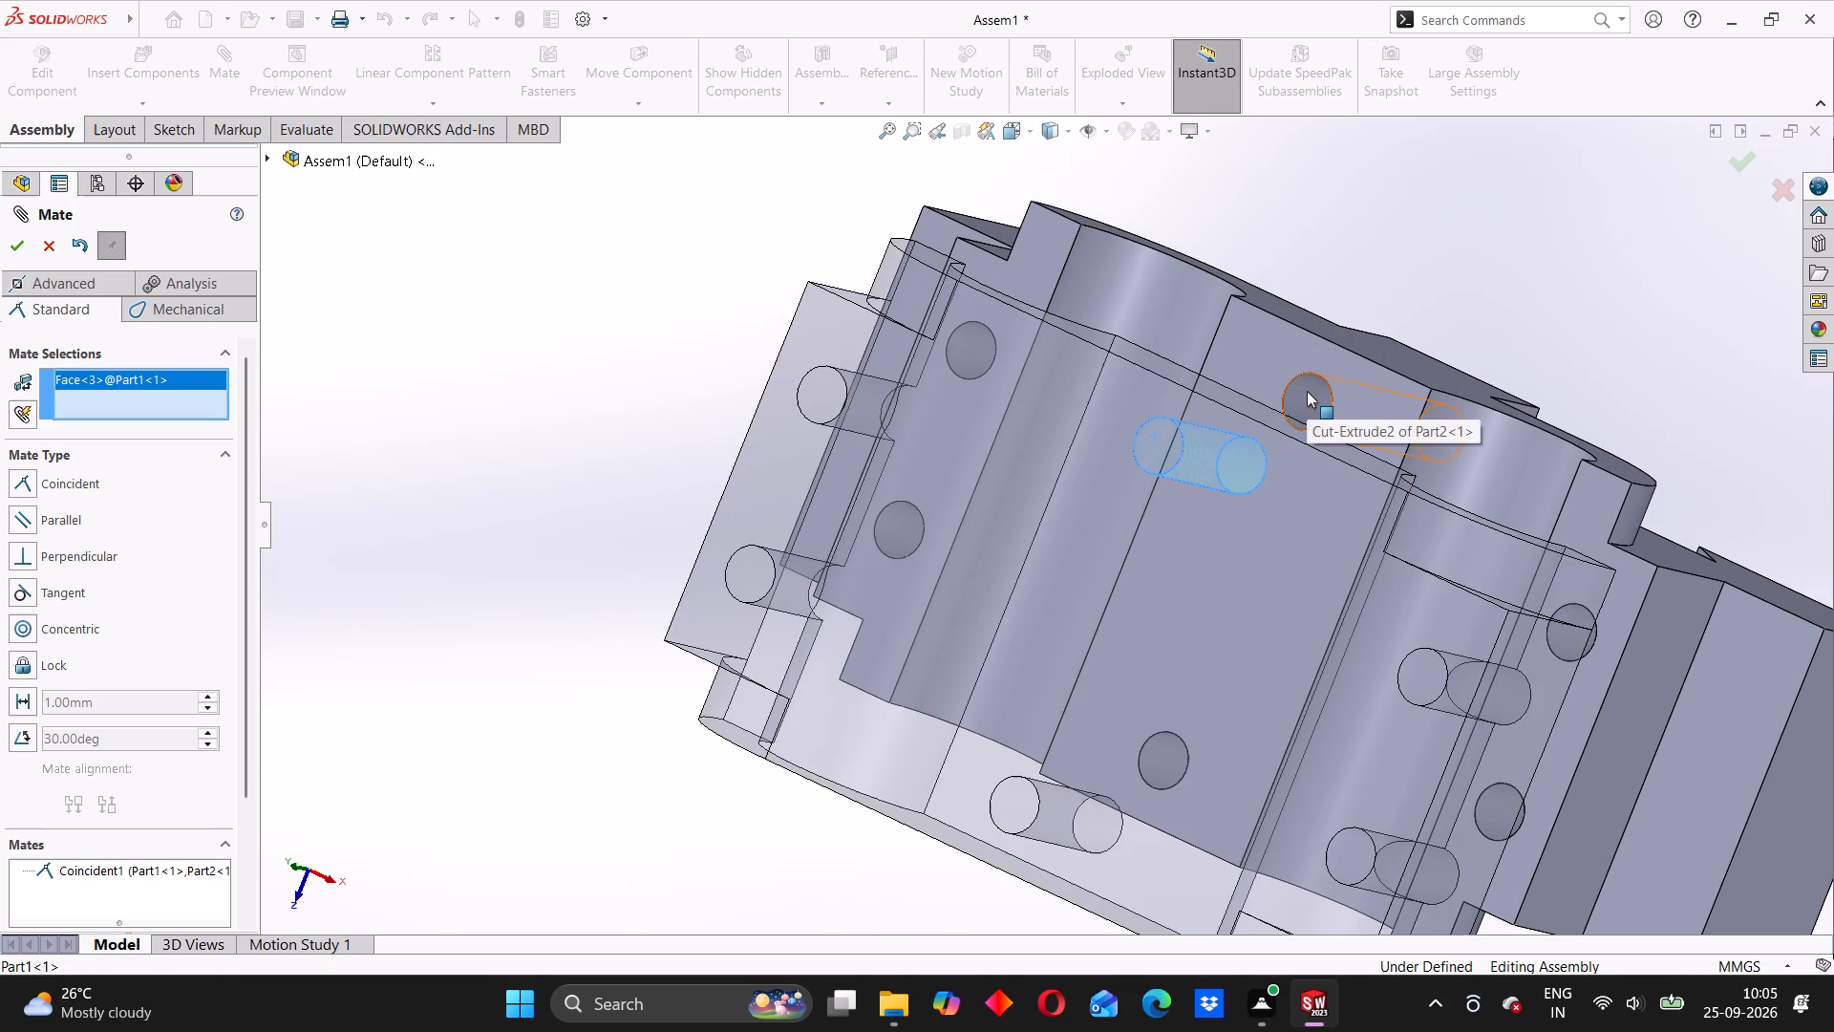
{"action": "left_click", "coordinate": [1307, 391]}
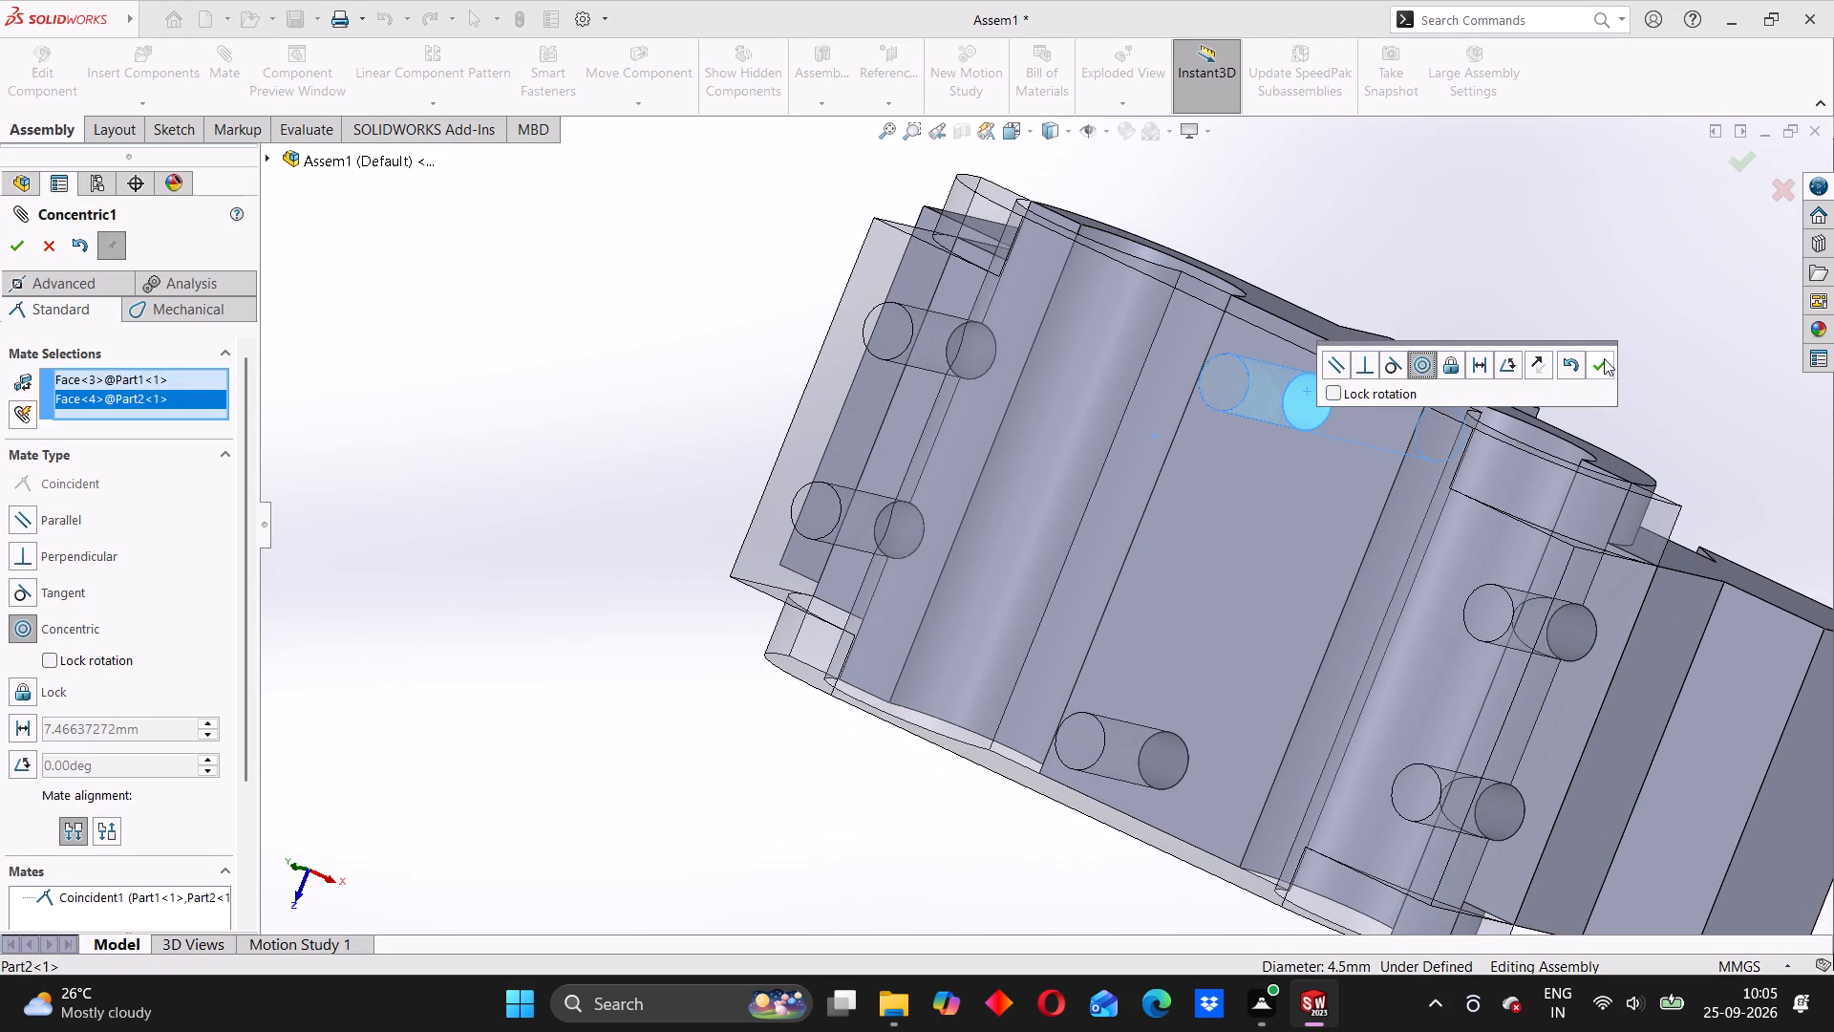
{"action": "left_click", "coordinate": [1596, 364]}
Examine how the outlines, half-round bores and bolt holes of the mated Part1 and Part2 line up from several angles.
{"action": "scroll", "coordinate": [1361, 511], "scroll_direction": "up", "scroll_amount": 2}
{"action": "middle_click_drag", "start_coordinate": [1152, 630], "coordinate": [1254, 467]}
{"action": "scroll", "coordinate": [1152, 629], "scroll_direction": "up", "scroll_amount": 1}
{"action": "scroll", "coordinate": [1074, 632], "scroll_direction": "up", "scroll_amount": 2}
{"action": "middle_click_drag", "start_coordinate": [1075, 642], "coordinate": [1048, 694]}
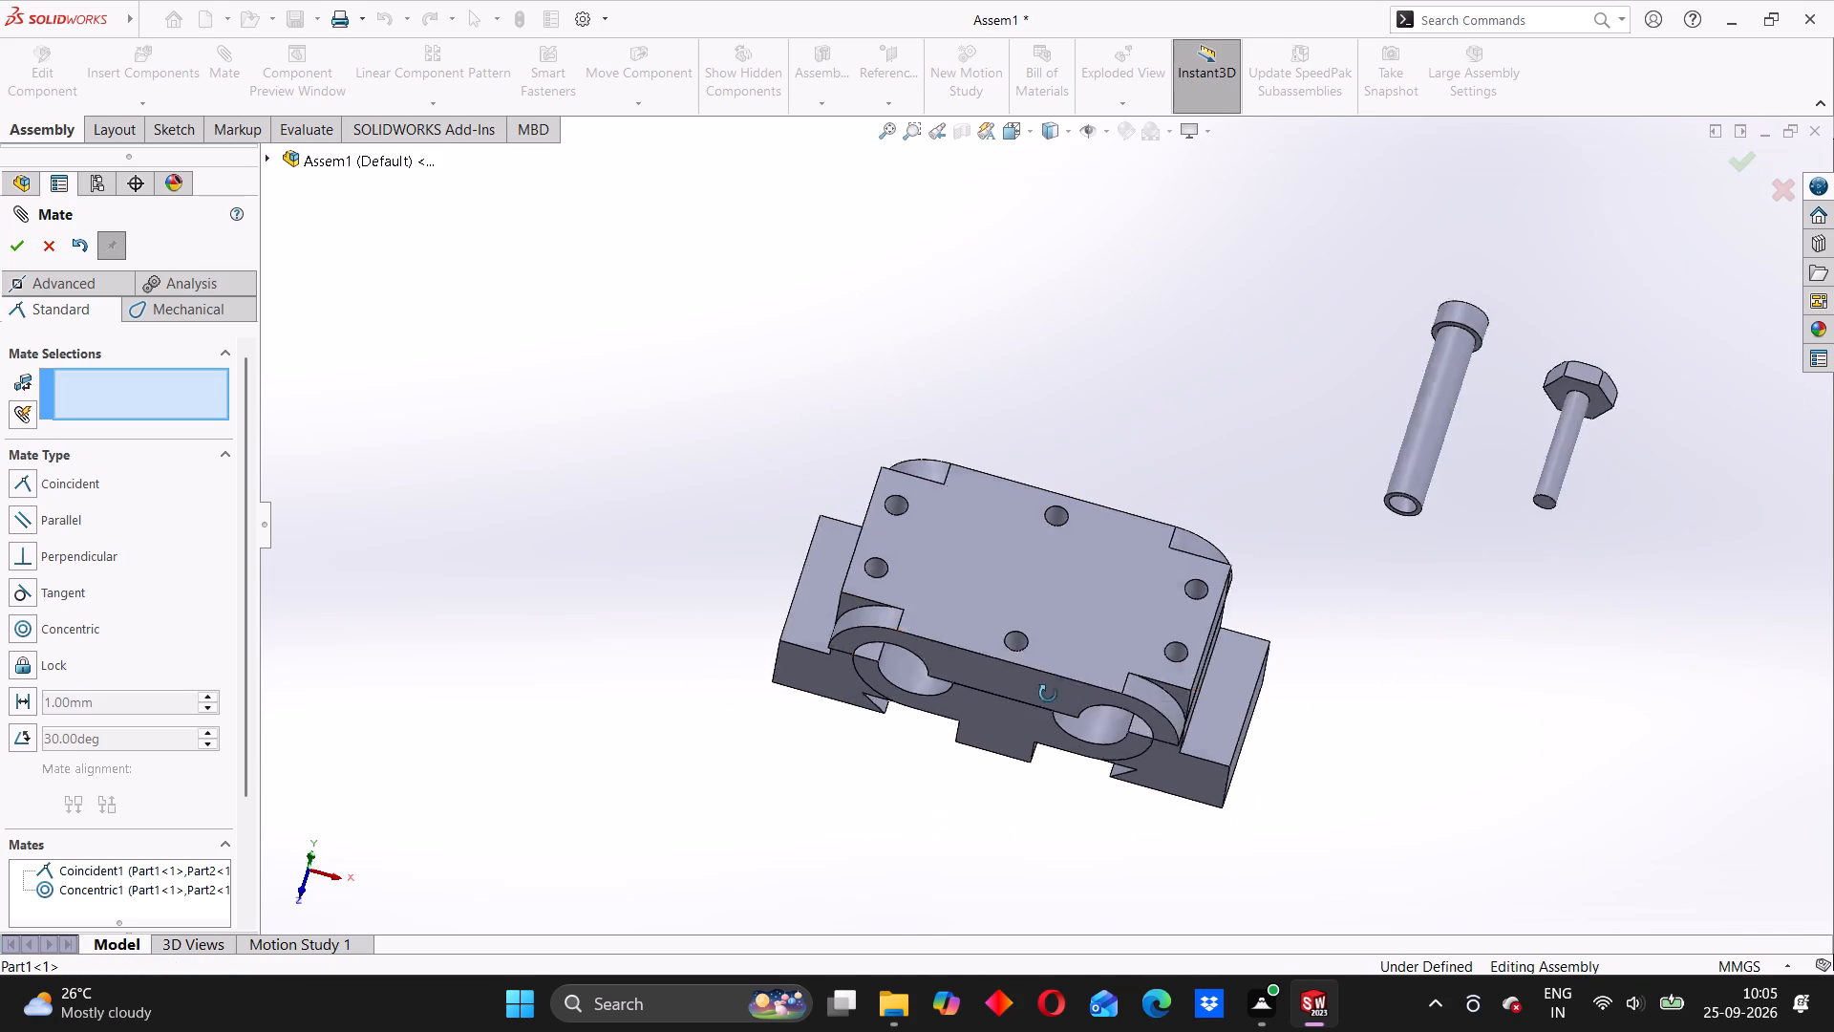
{"action": "middle_click_drag", "start_coordinate": [1048, 694], "coordinate": [1009, 745]}
{"action": "scroll", "coordinate": [993, 624], "scroll_direction": "down", "scroll_amount": 2}
{"action": "middle_click_drag", "start_coordinate": [993, 624], "coordinate": [1094, 486]}
{"action": "middle_click_drag", "start_coordinate": [1042, 653], "coordinate": [1056, 522]}
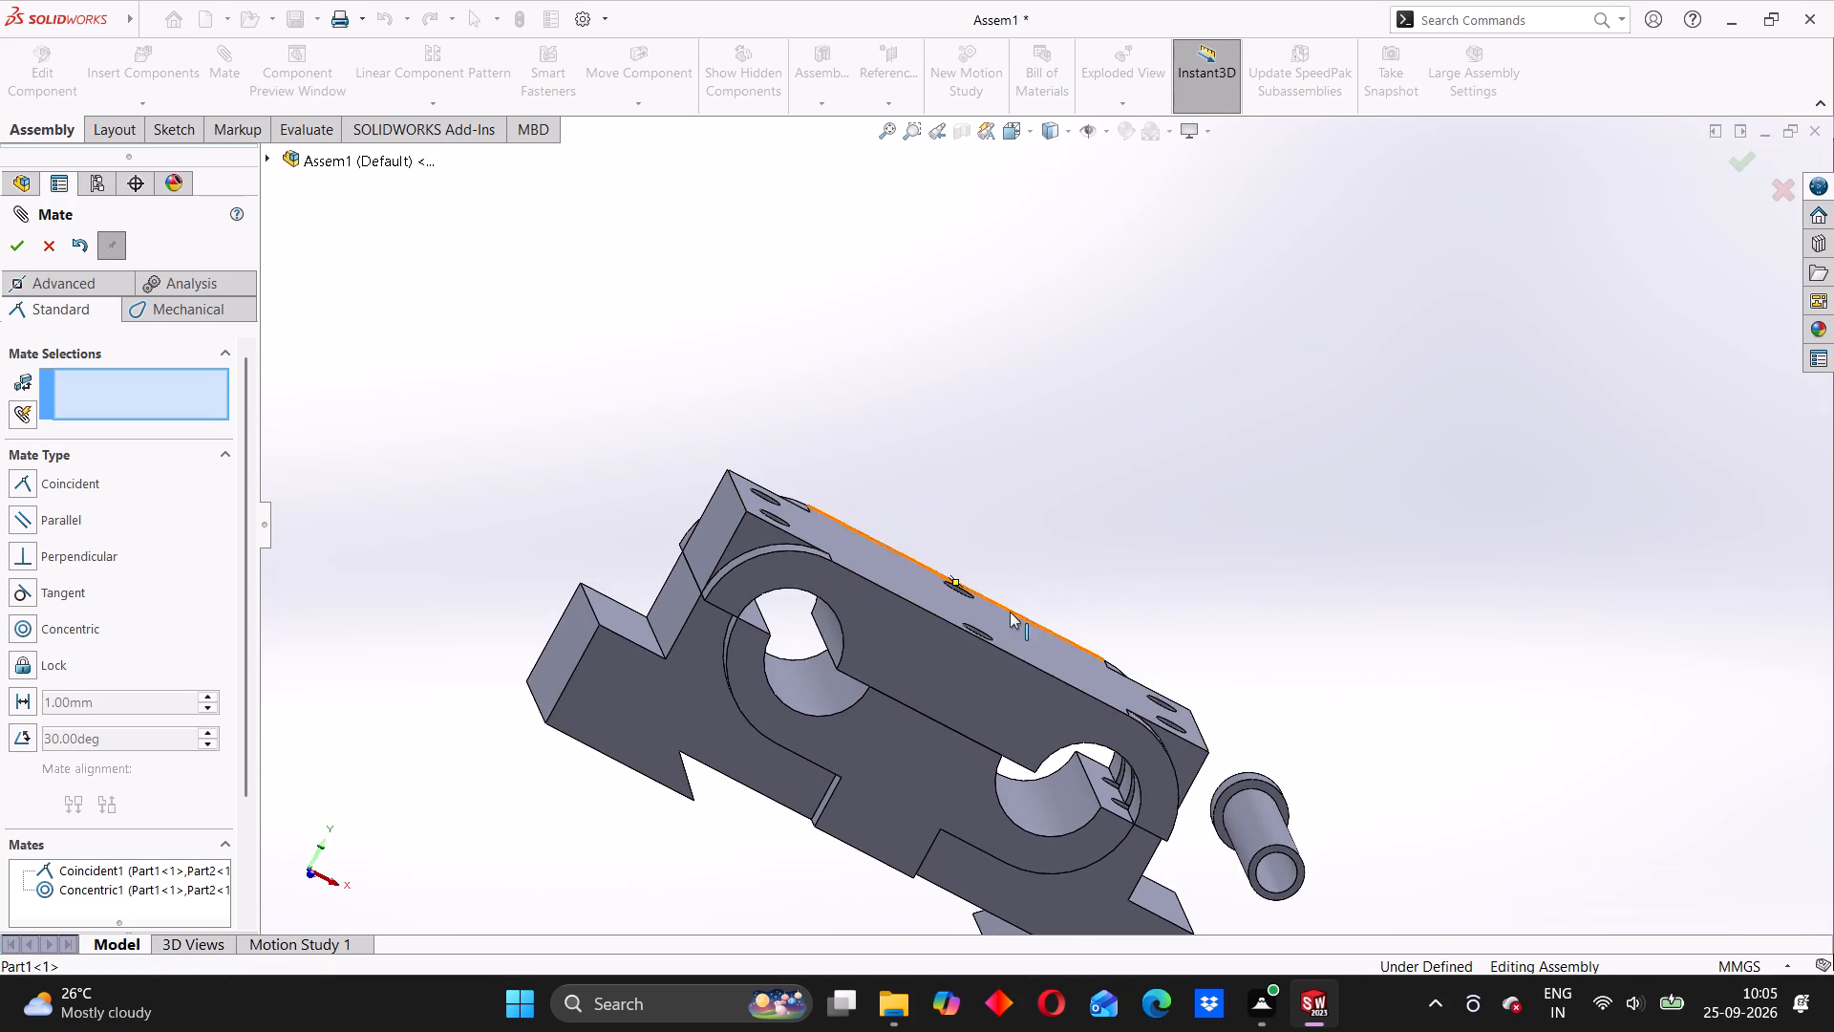
{"action": "middle_click_drag", "start_coordinate": [1009, 613], "coordinate": [1013, 552]}
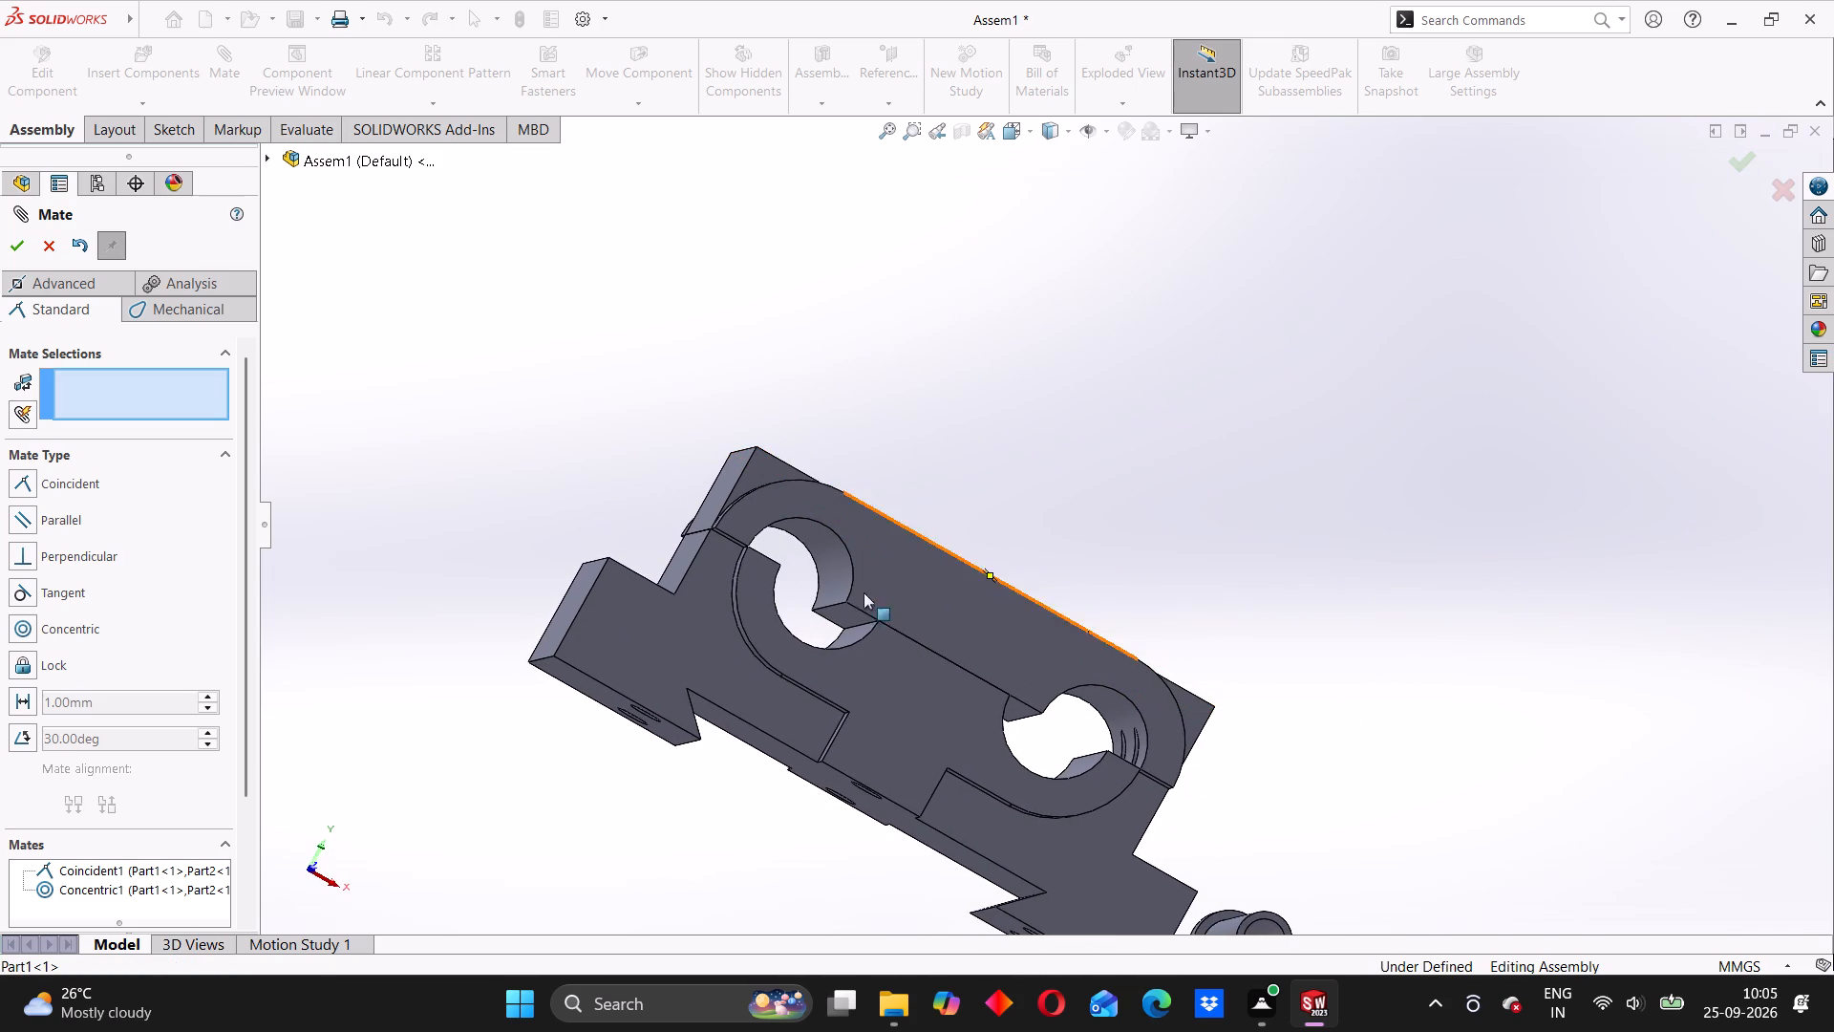
{"action": "scroll", "coordinate": [740, 592], "scroll_direction": "up", "scroll_amount": 2}
{"action": "middle_click_drag", "start_coordinate": [727, 599], "coordinate": [734, 693]}
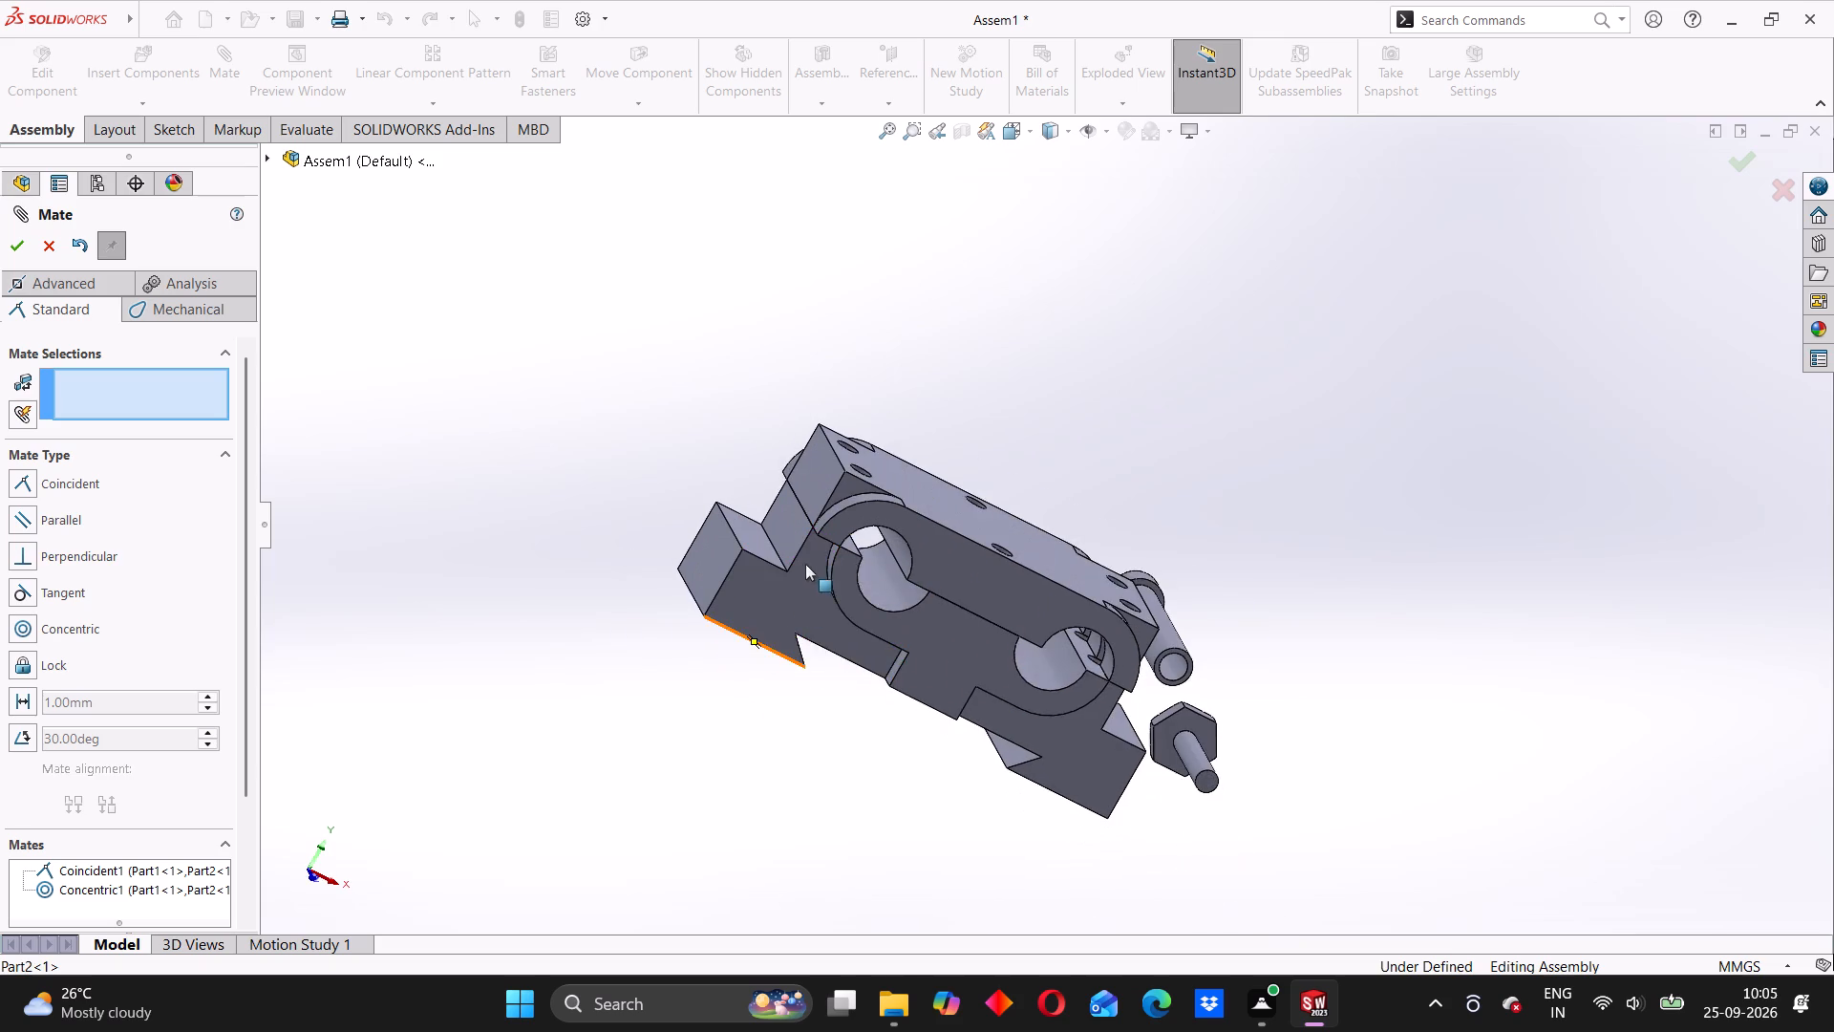
{"action": "scroll", "coordinate": [805, 564], "scroll_direction": "down", "scroll_amount": 5}
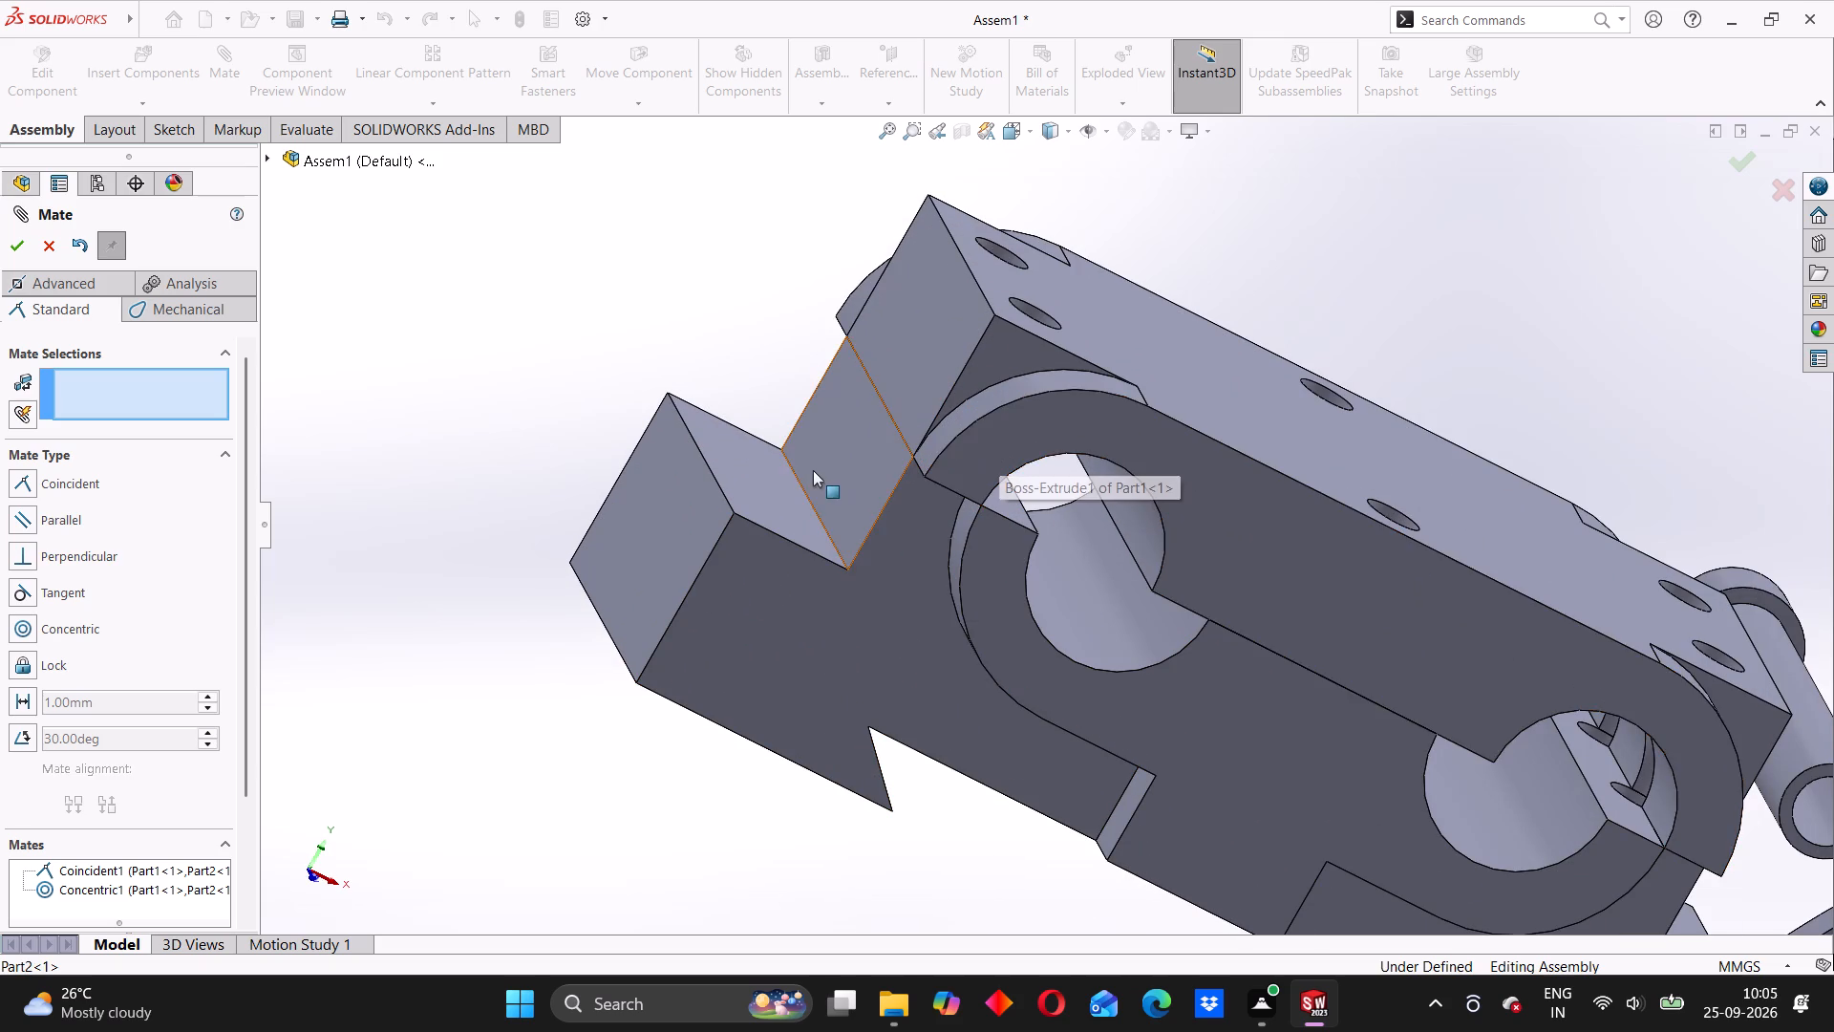
{"action": "middle_click_drag", "start_coordinate": [813, 470], "coordinate": [968, 658]}
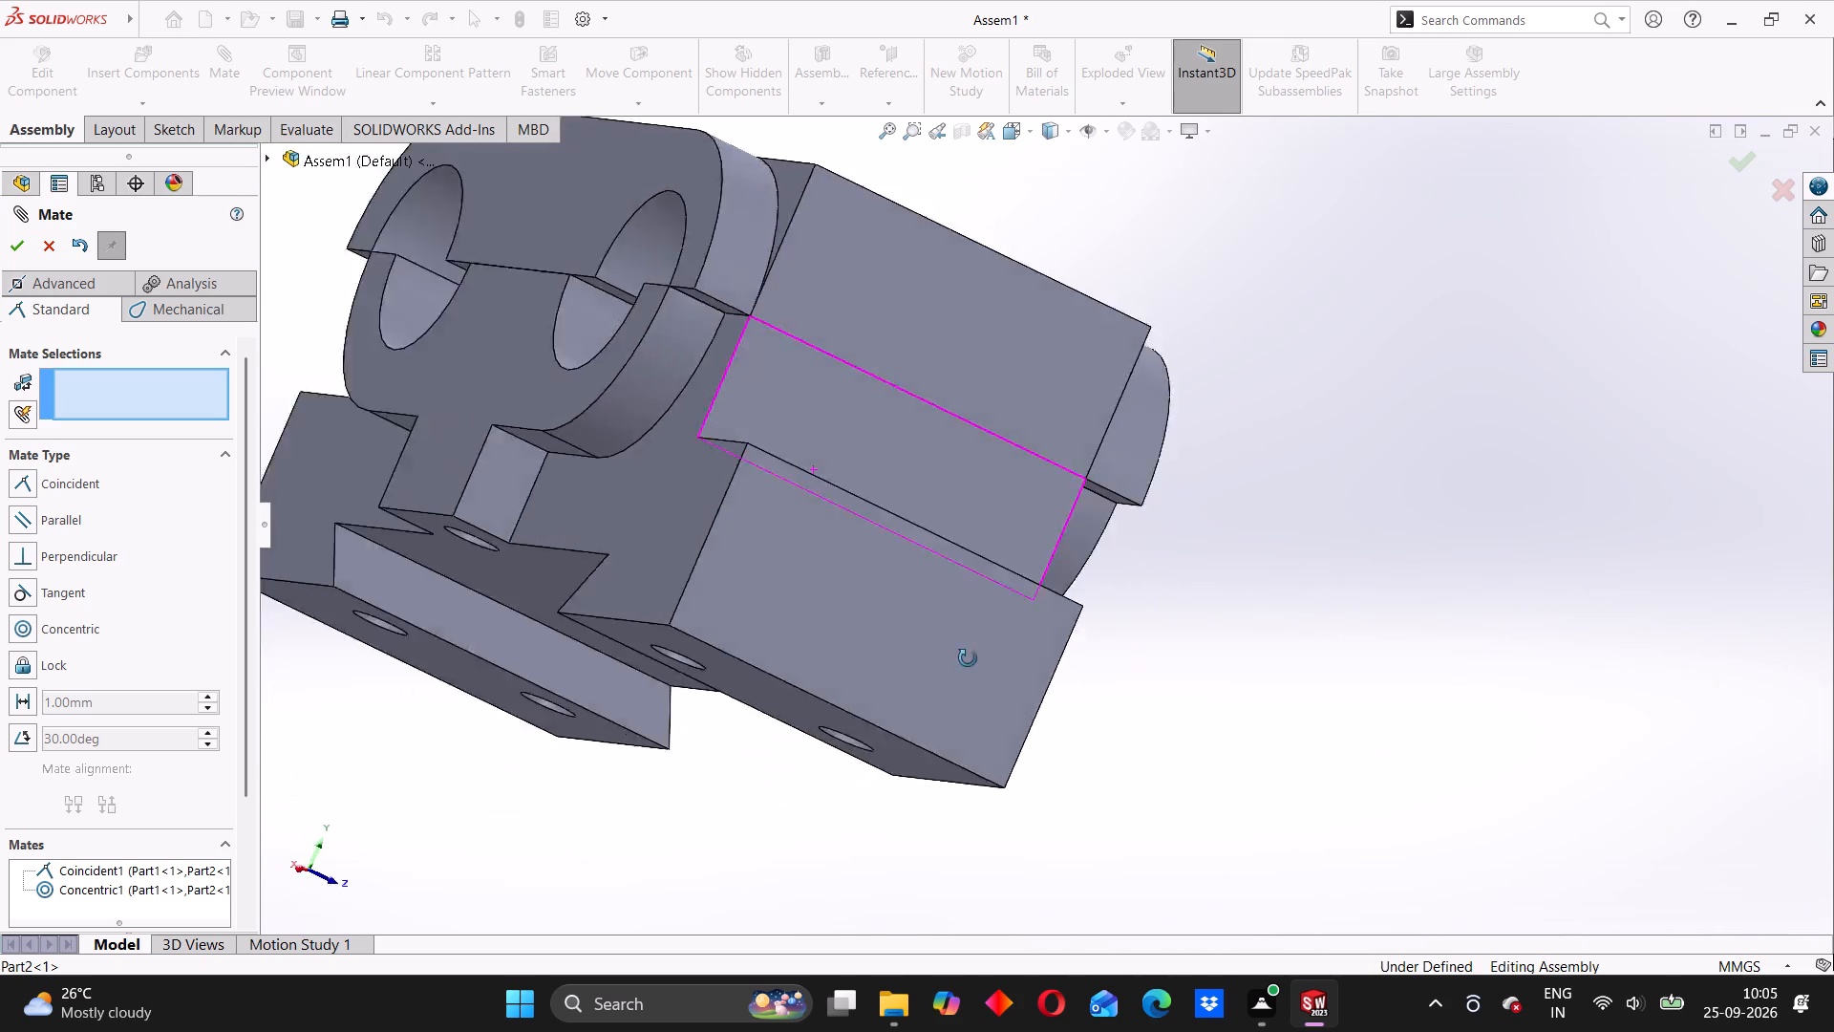
{"action": "middle_click_drag", "start_coordinate": [968, 658], "coordinate": [736, 607]}
{"action": "scroll", "coordinate": [938, 433], "scroll_direction": "up", "scroll_amount": 3}
{"action": "scroll", "coordinate": [937, 433], "scroll_direction": "down", "scroll_amount": 2}
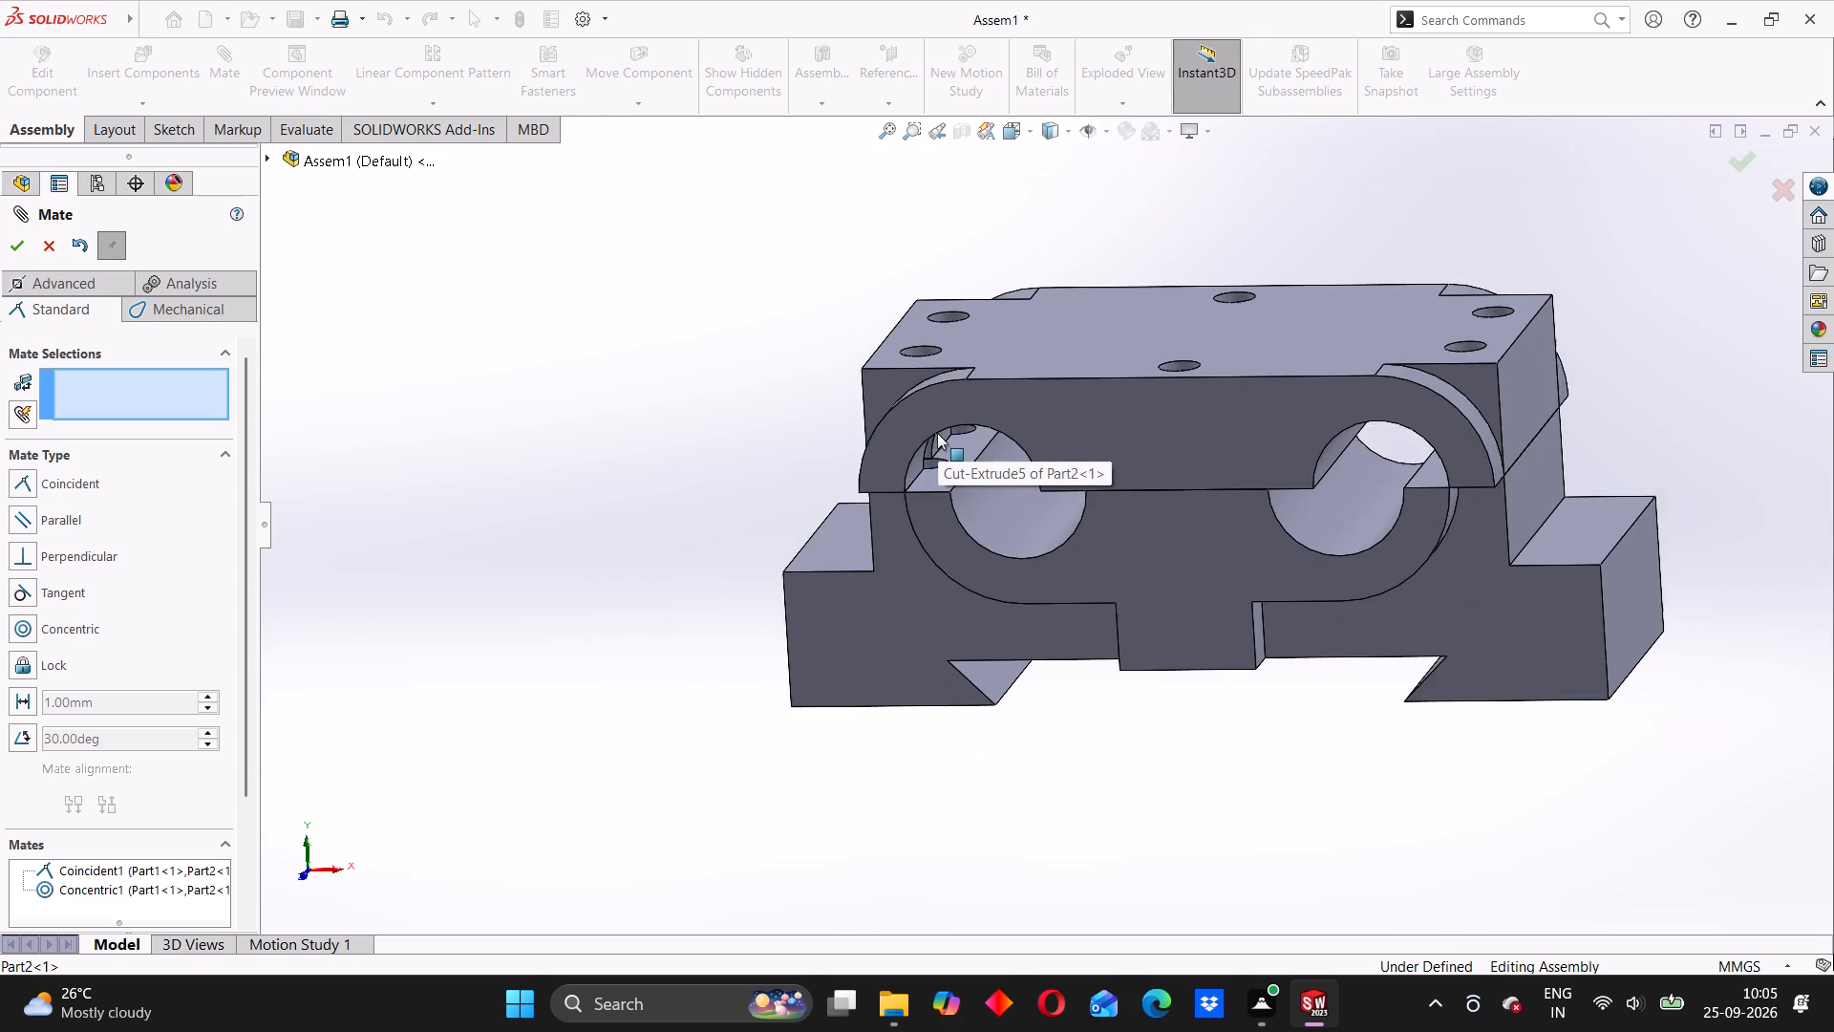
{"action": "scroll", "coordinate": [937, 433], "scroll_direction": "down", "scroll_amount": 2}
{"action": "middle_click_drag", "start_coordinate": [1027, 586], "coordinate": [1057, 551]}
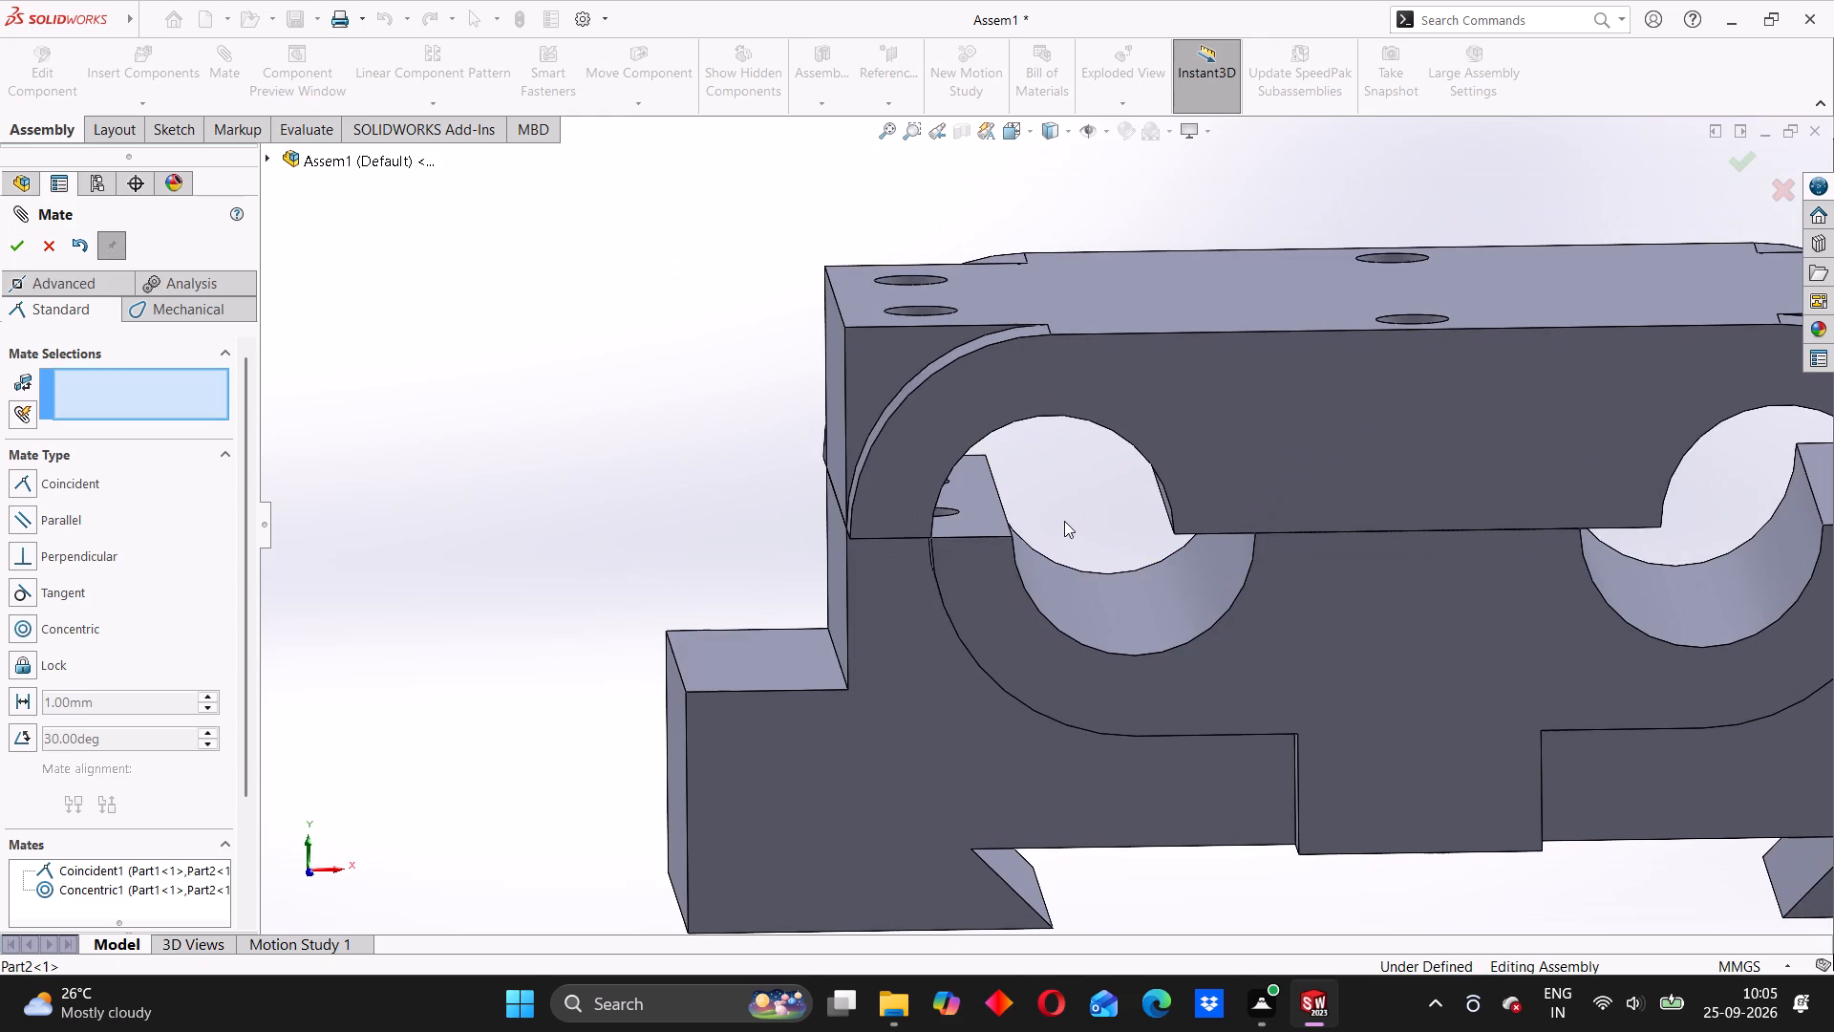
{"action": "scroll", "coordinate": [1064, 521], "scroll_direction": "down", "scroll_amount": 2}
{"action": "scroll", "coordinate": [1065, 521], "scroll_direction": "up", "scroll_amount": 2}
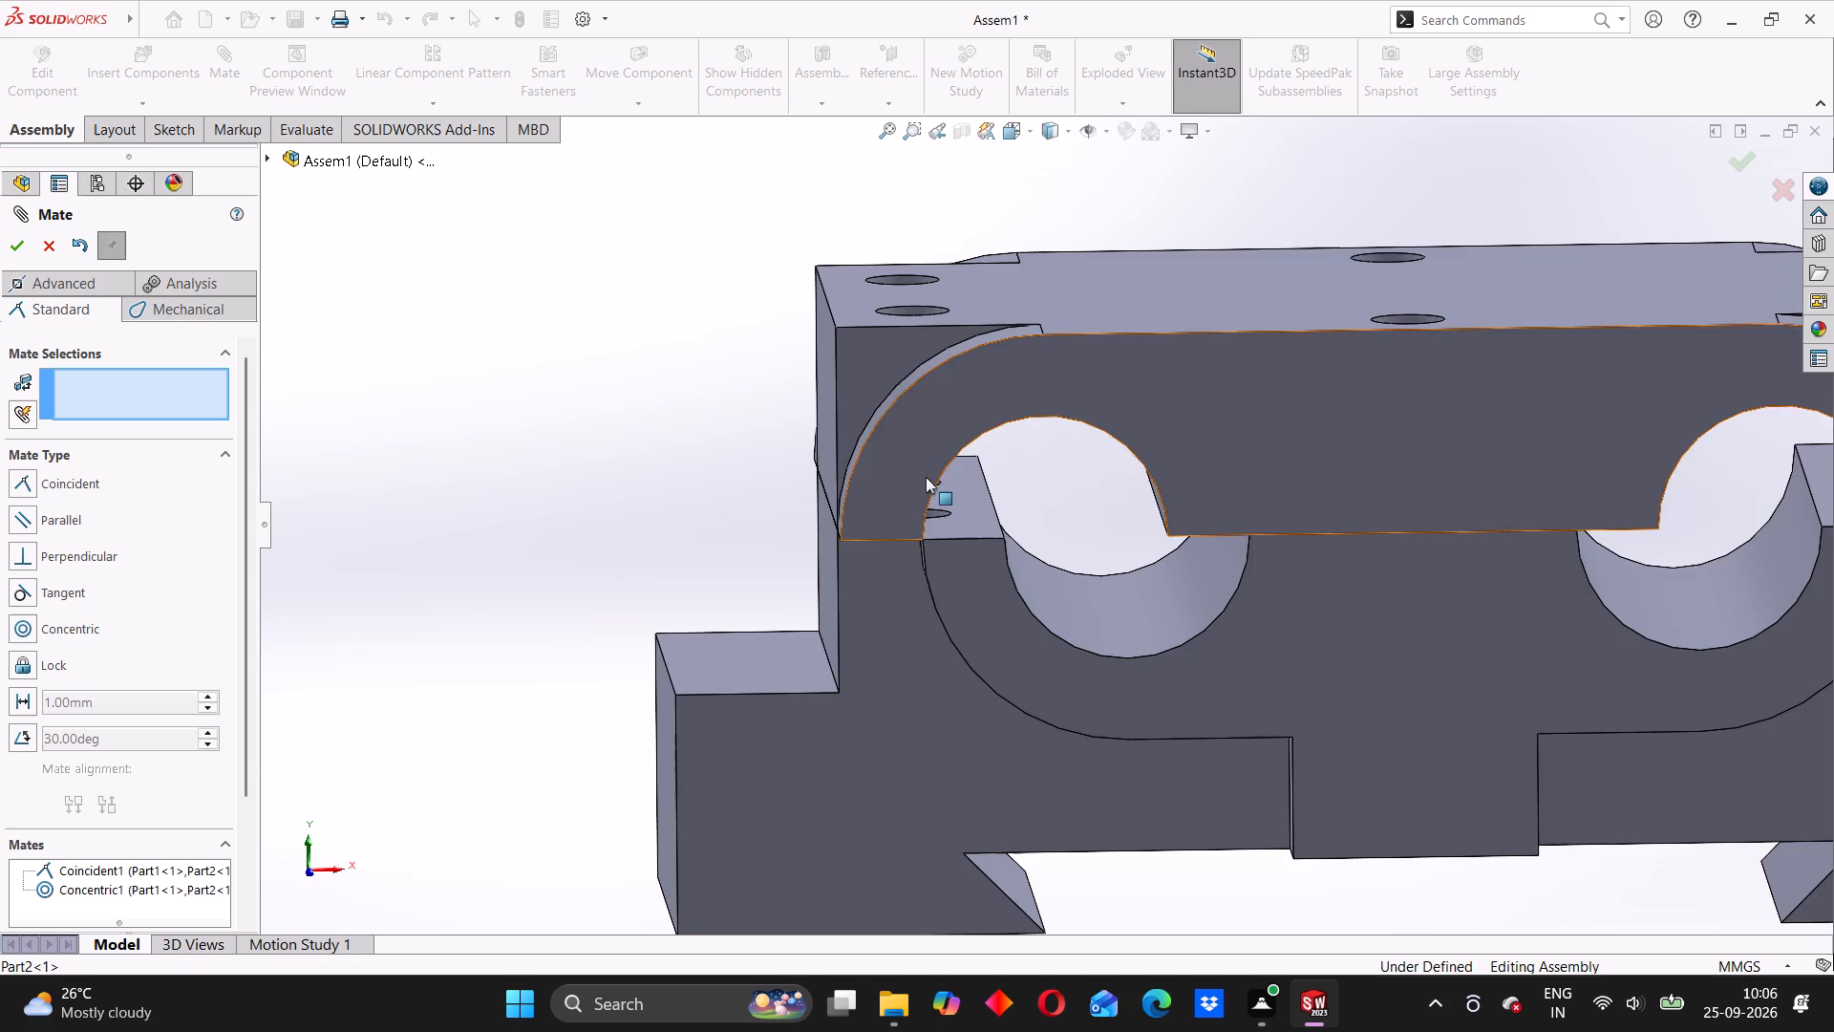
{"action": "scroll", "coordinate": [927, 477], "scroll_direction": "up", "scroll_amount": 4}
{"action": "scroll", "coordinate": [1042, 512], "scroll_direction": "up", "scroll_amount": 3}
{"action": "middle_click_drag", "start_coordinate": [1059, 608], "coordinate": [1294, 719]}
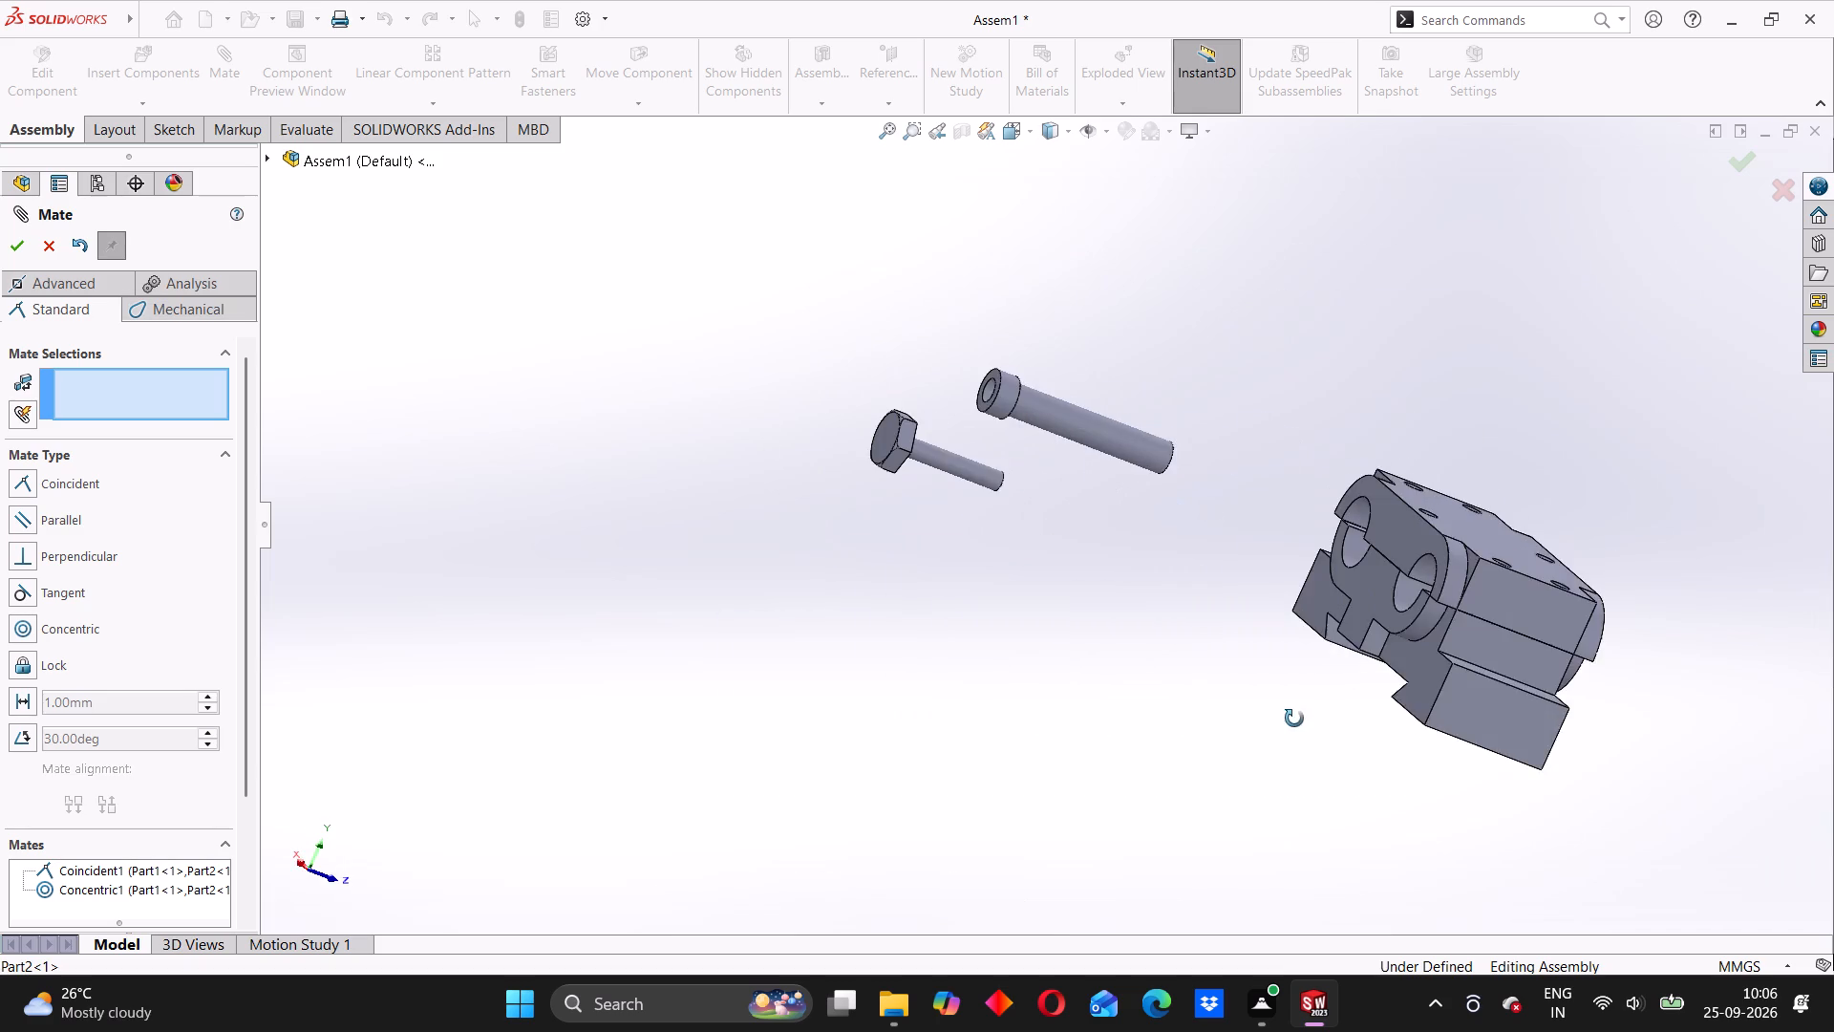
{"action": "middle_click_drag", "start_coordinate": [1294, 719], "coordinate": [1312, 720]}
{"action": "middle_click_drag", "start_coordinate": [1266, 676], "coordinate": [1020, 663]}
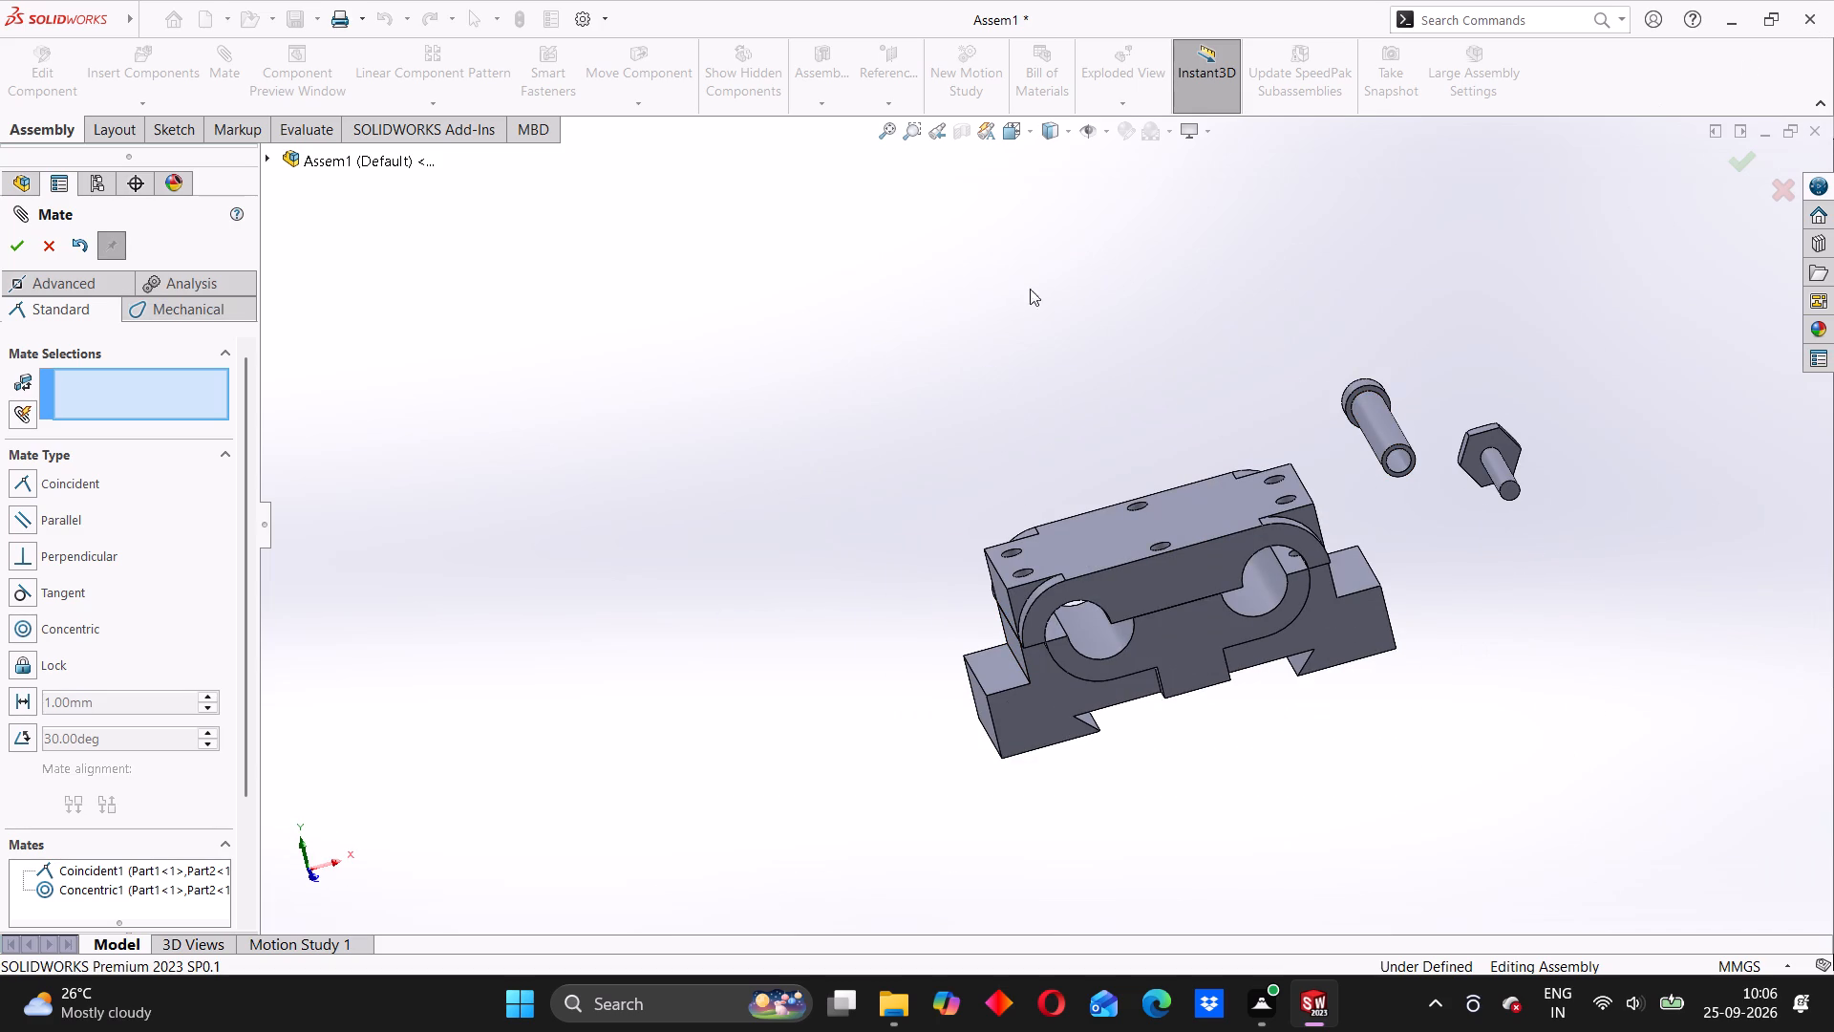
{"action": "left_click", "coordinate": [56, 248]}
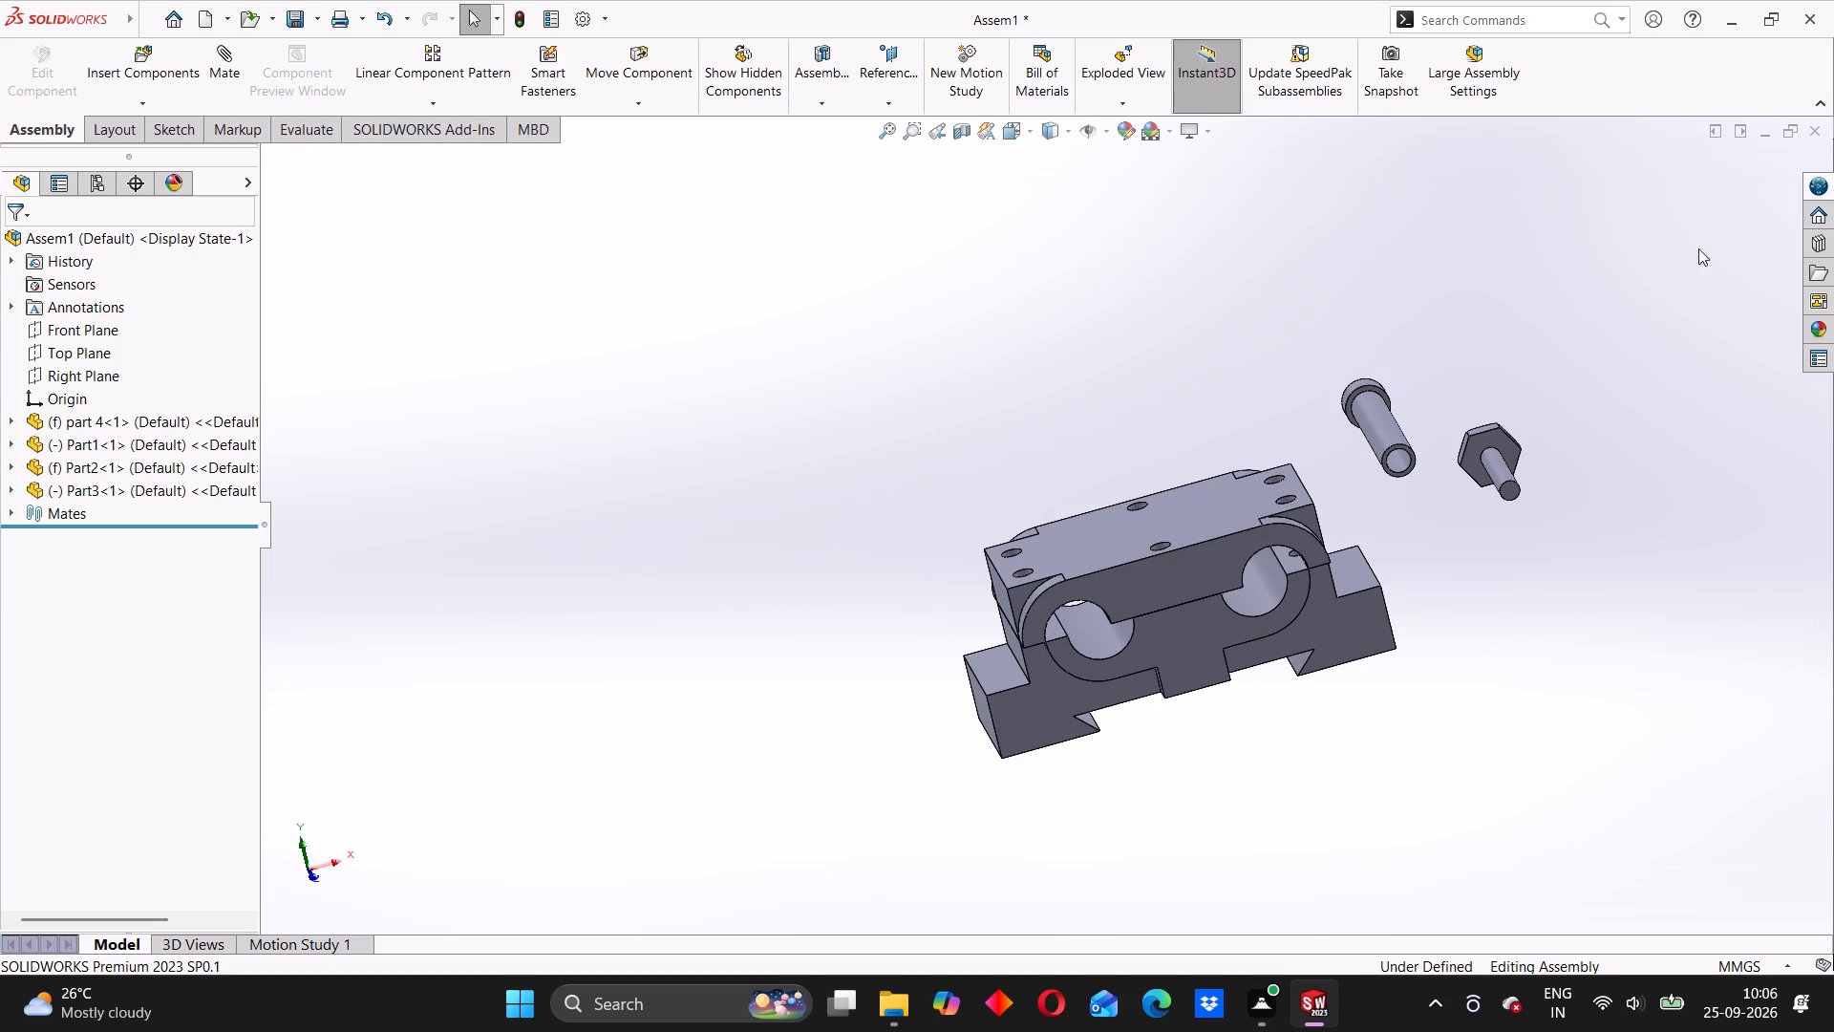
Close SOLIDWORKS with the assembly still open.
{"action": "left_click", "coordinate": [1808, 14]}
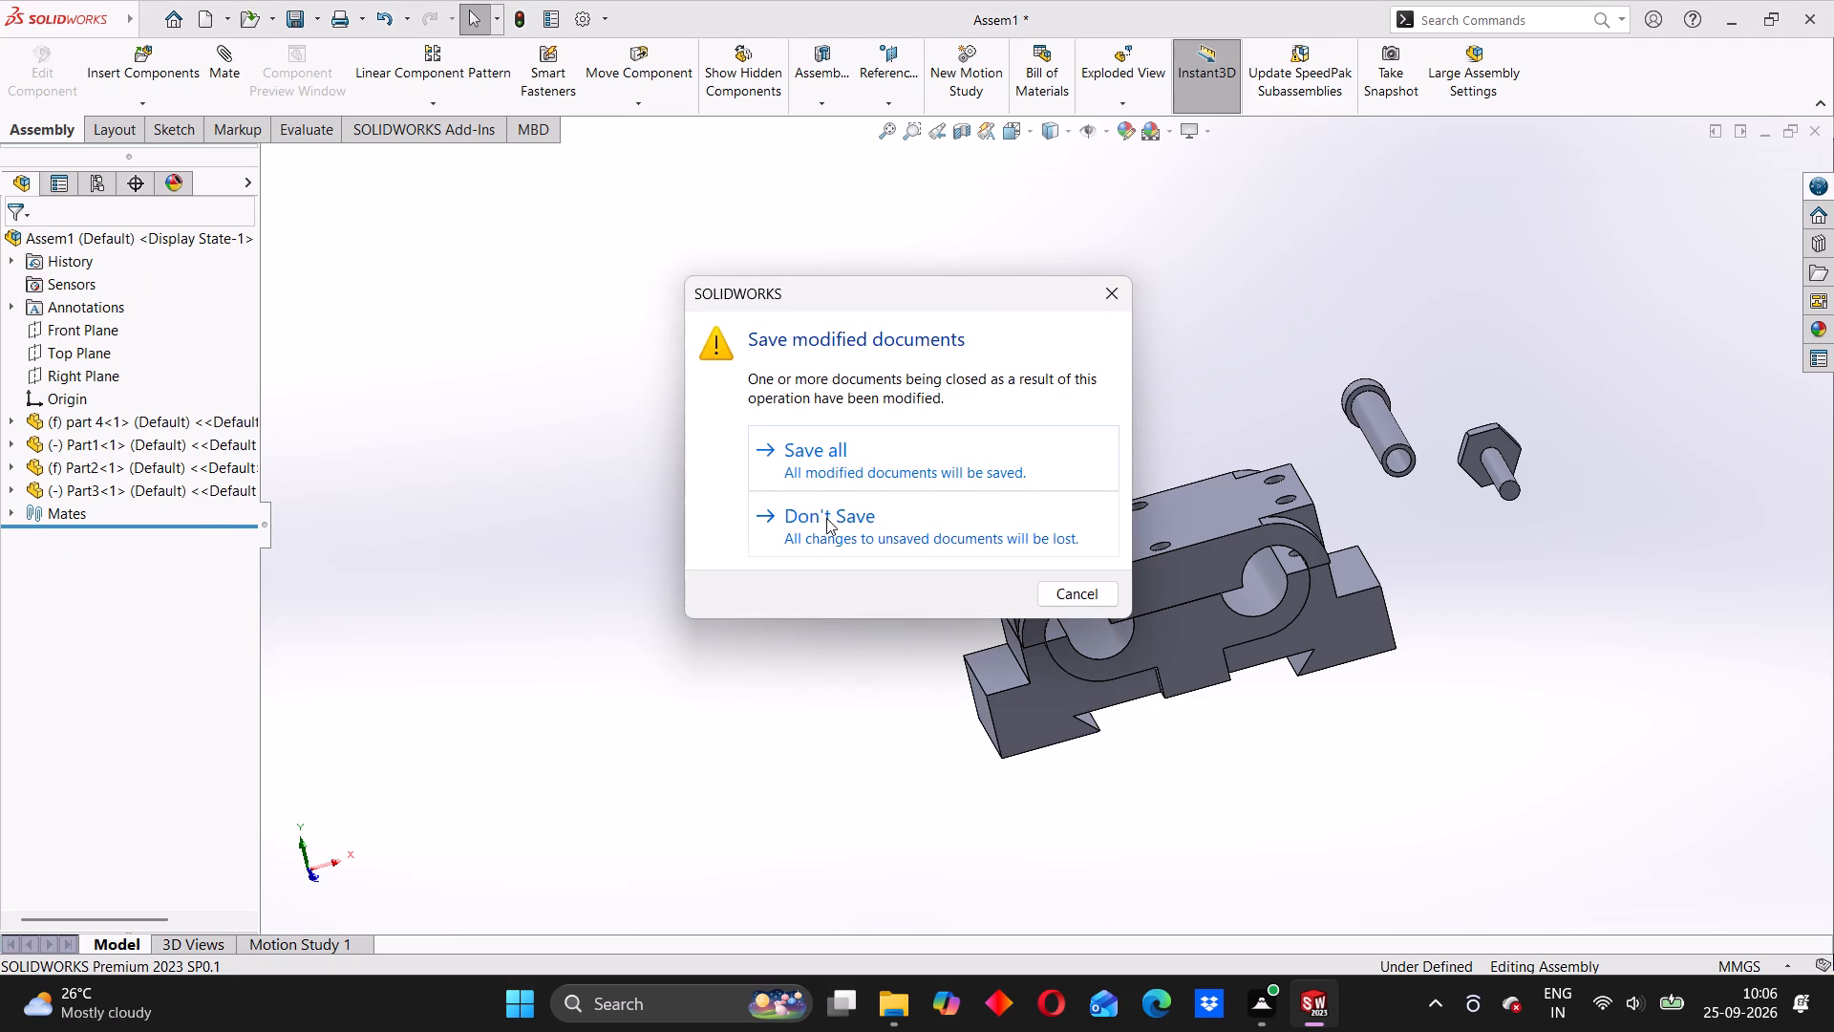
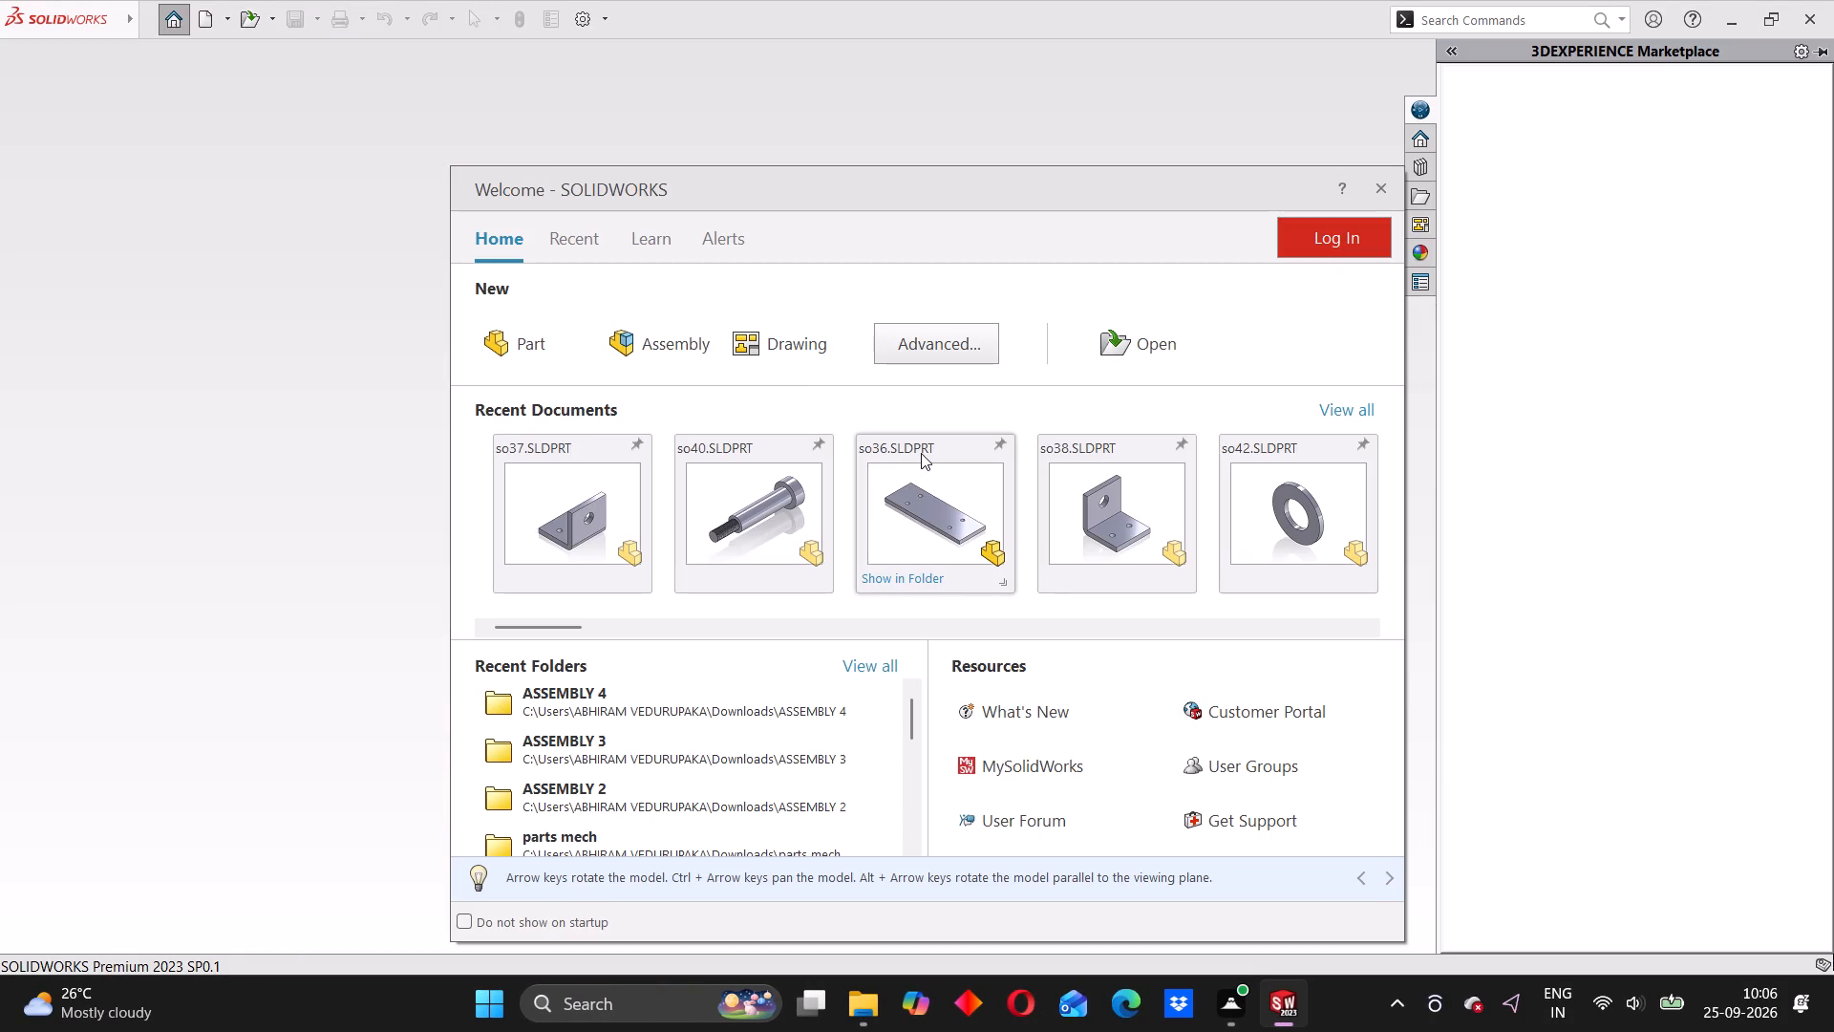
Open Part1.SLDPRT, the upper block, from the full list of recent documents.
{"action": "left_click", "coordinate": [1335, 409]}
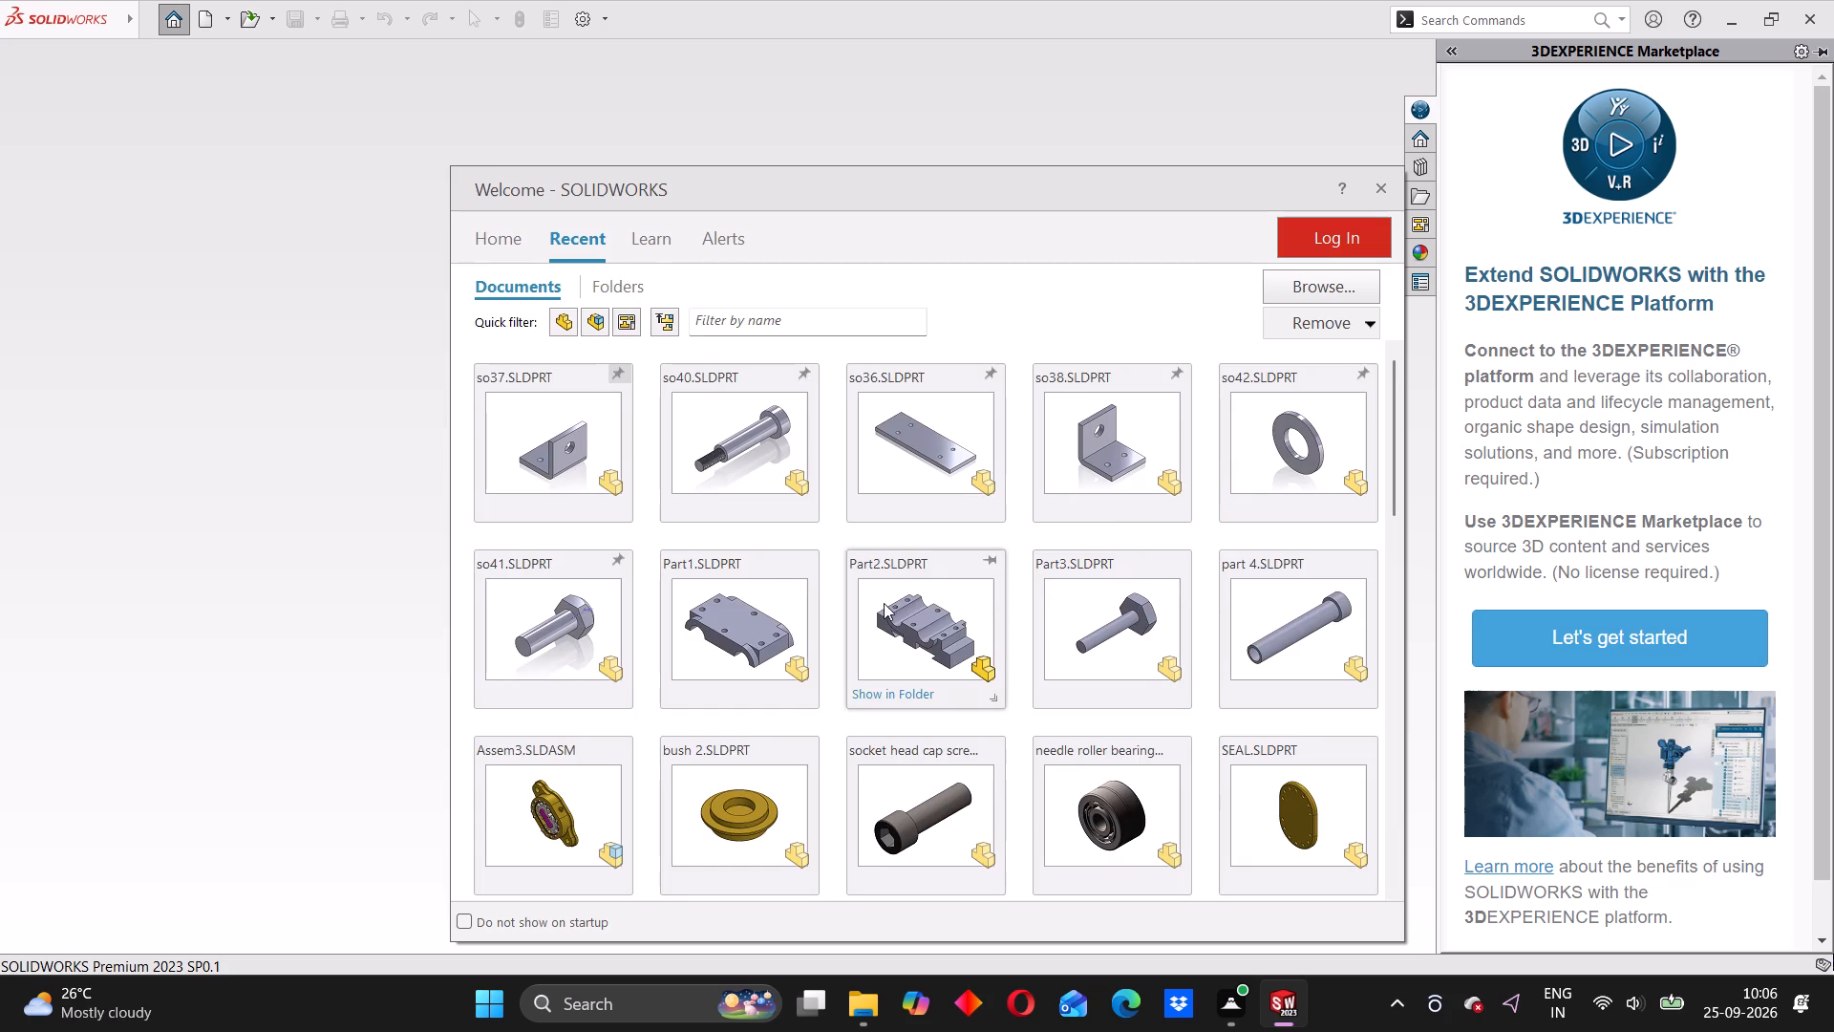
{"action": "scroll", "coordinate": [743, 636], "scroll_direction": "down", "scroll_amount": 1}
{"action": "scroll", "coordinate": [926, 556], "scroll_direction": "down", "scroll_amount": 2}
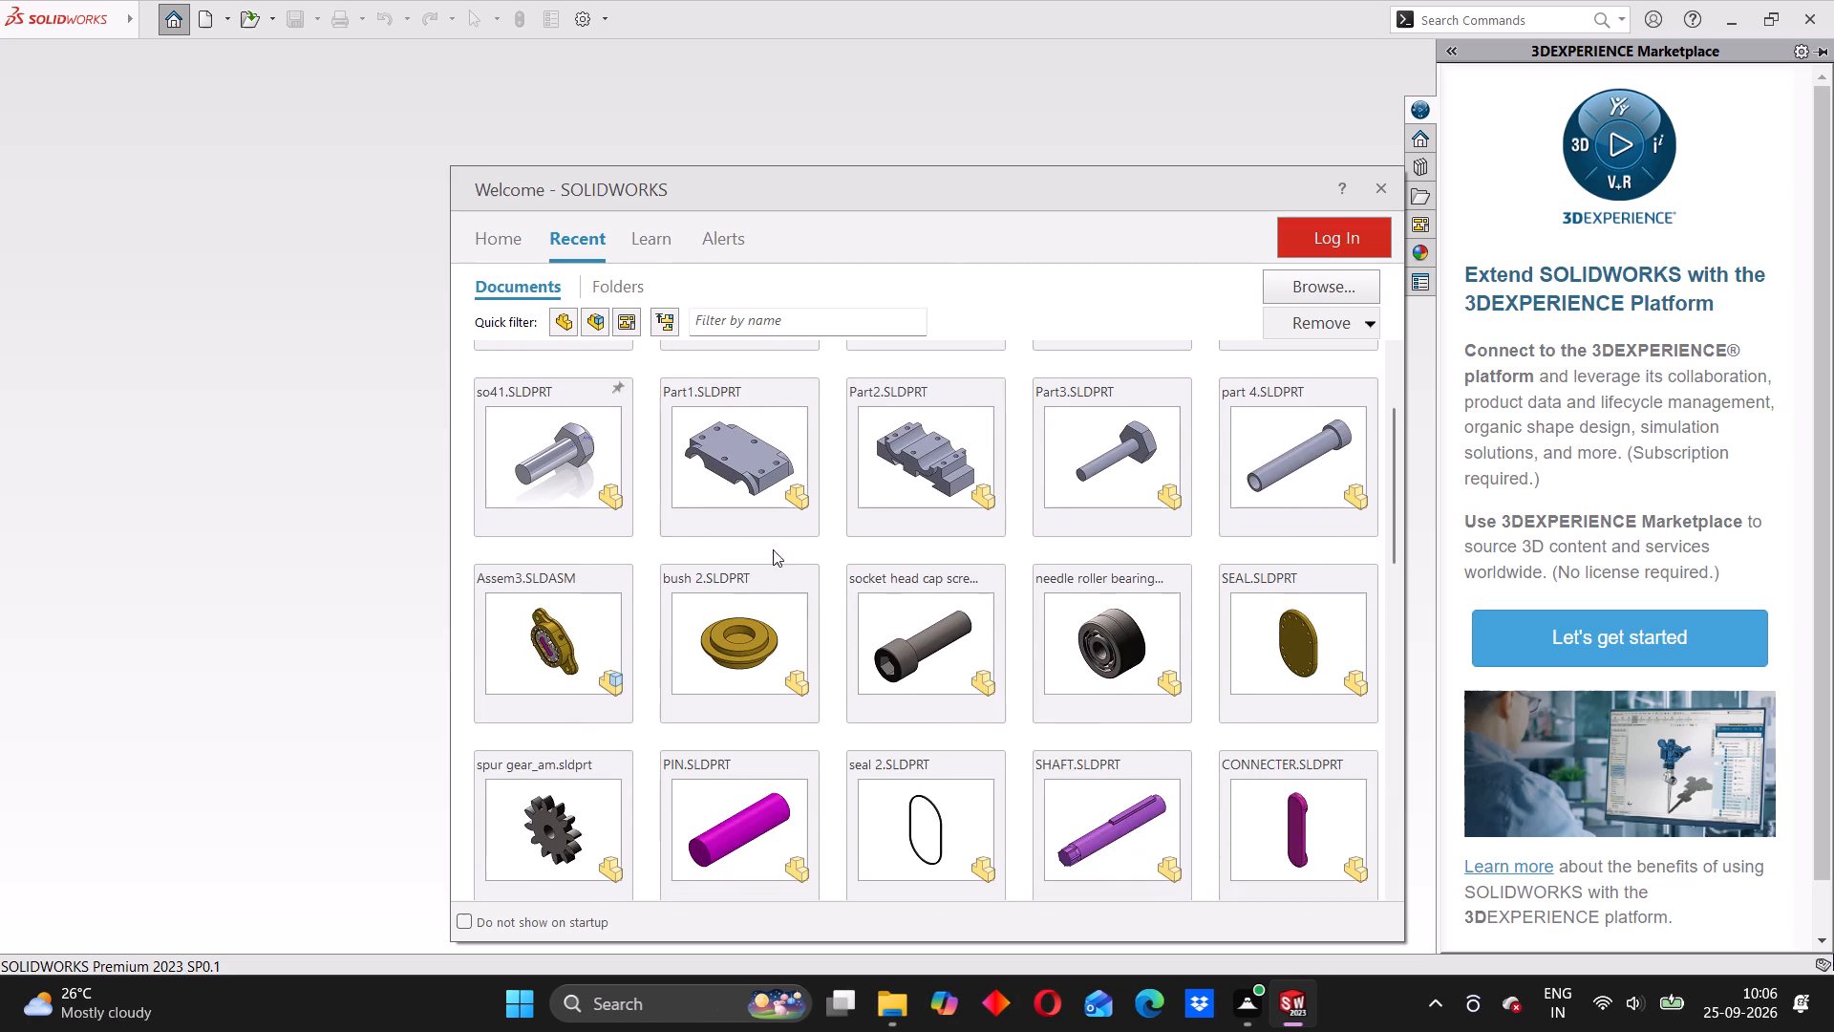
{"action": "scroll", "coordinate": [695, 527], "scroll_direction": "up", "scroll_amount": 1}
{"action": "scroll", "coordinate": [721, 524], "scroll_direction": "down", "scroll_amount": 1}
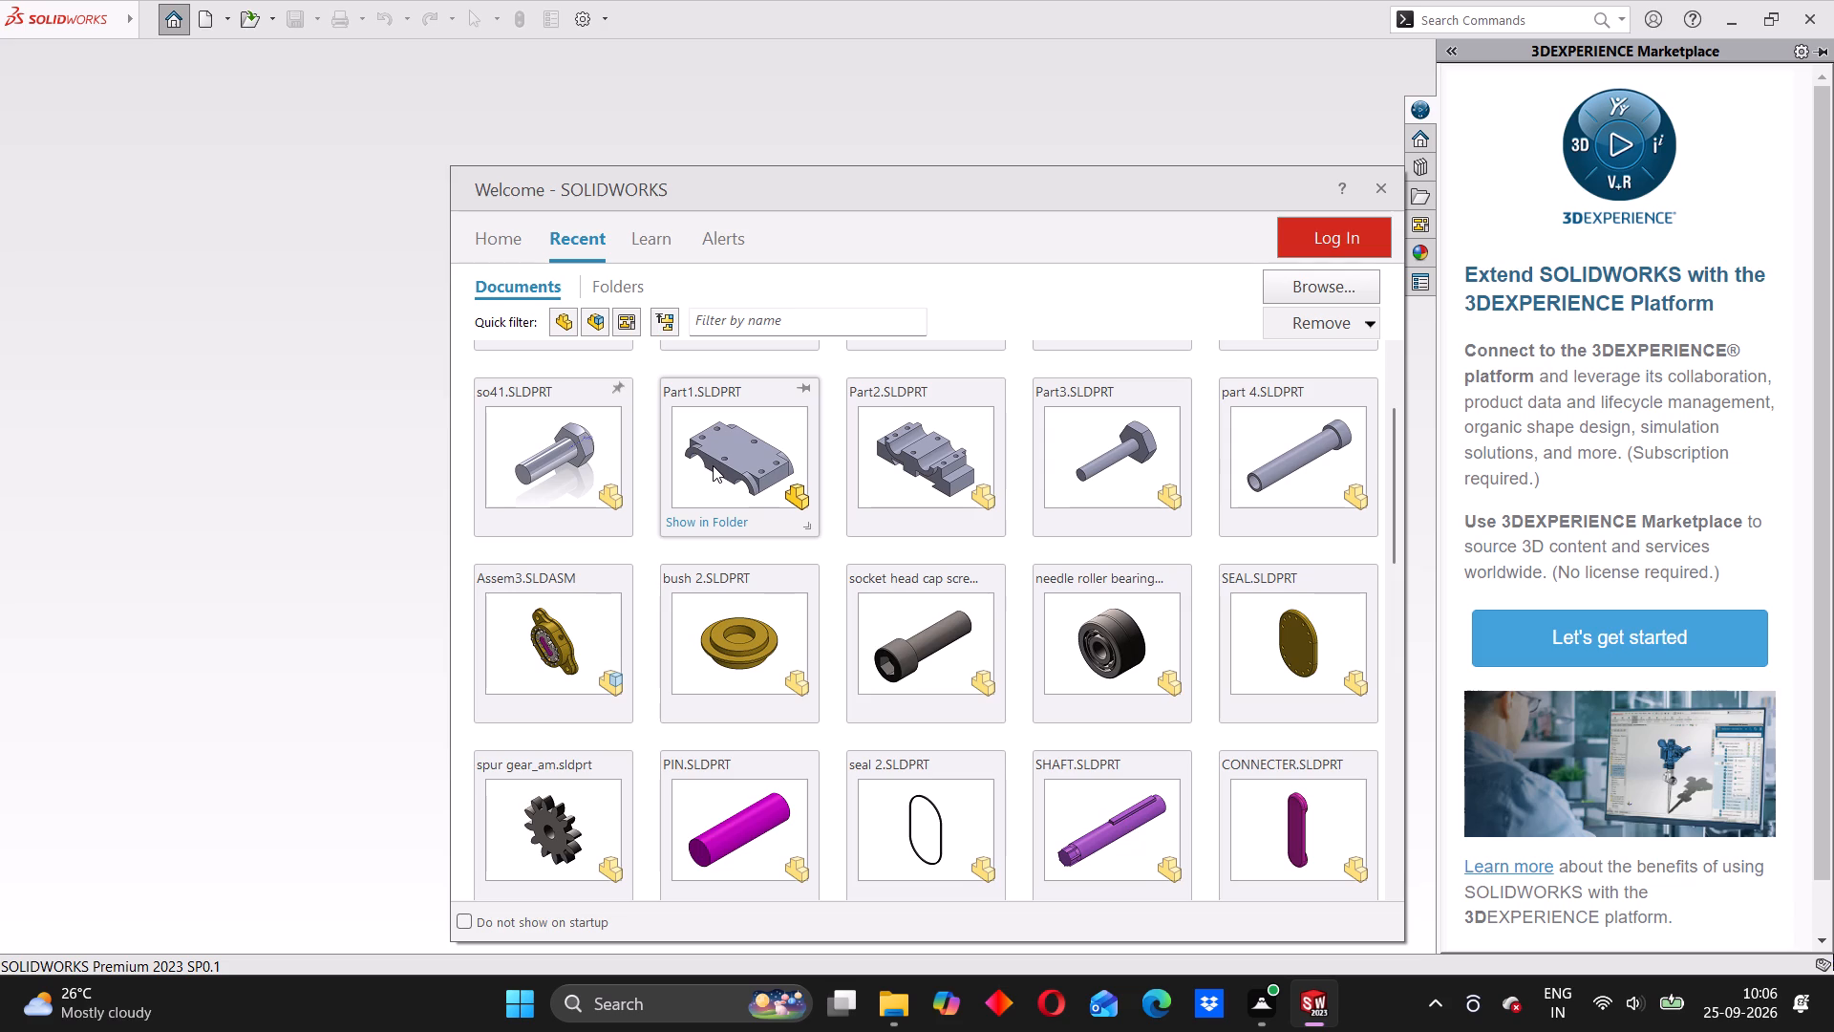
{"action": "scroll", "coordinate": [714, 462], "scroll_direction": "down", "scroll_amount": 1}
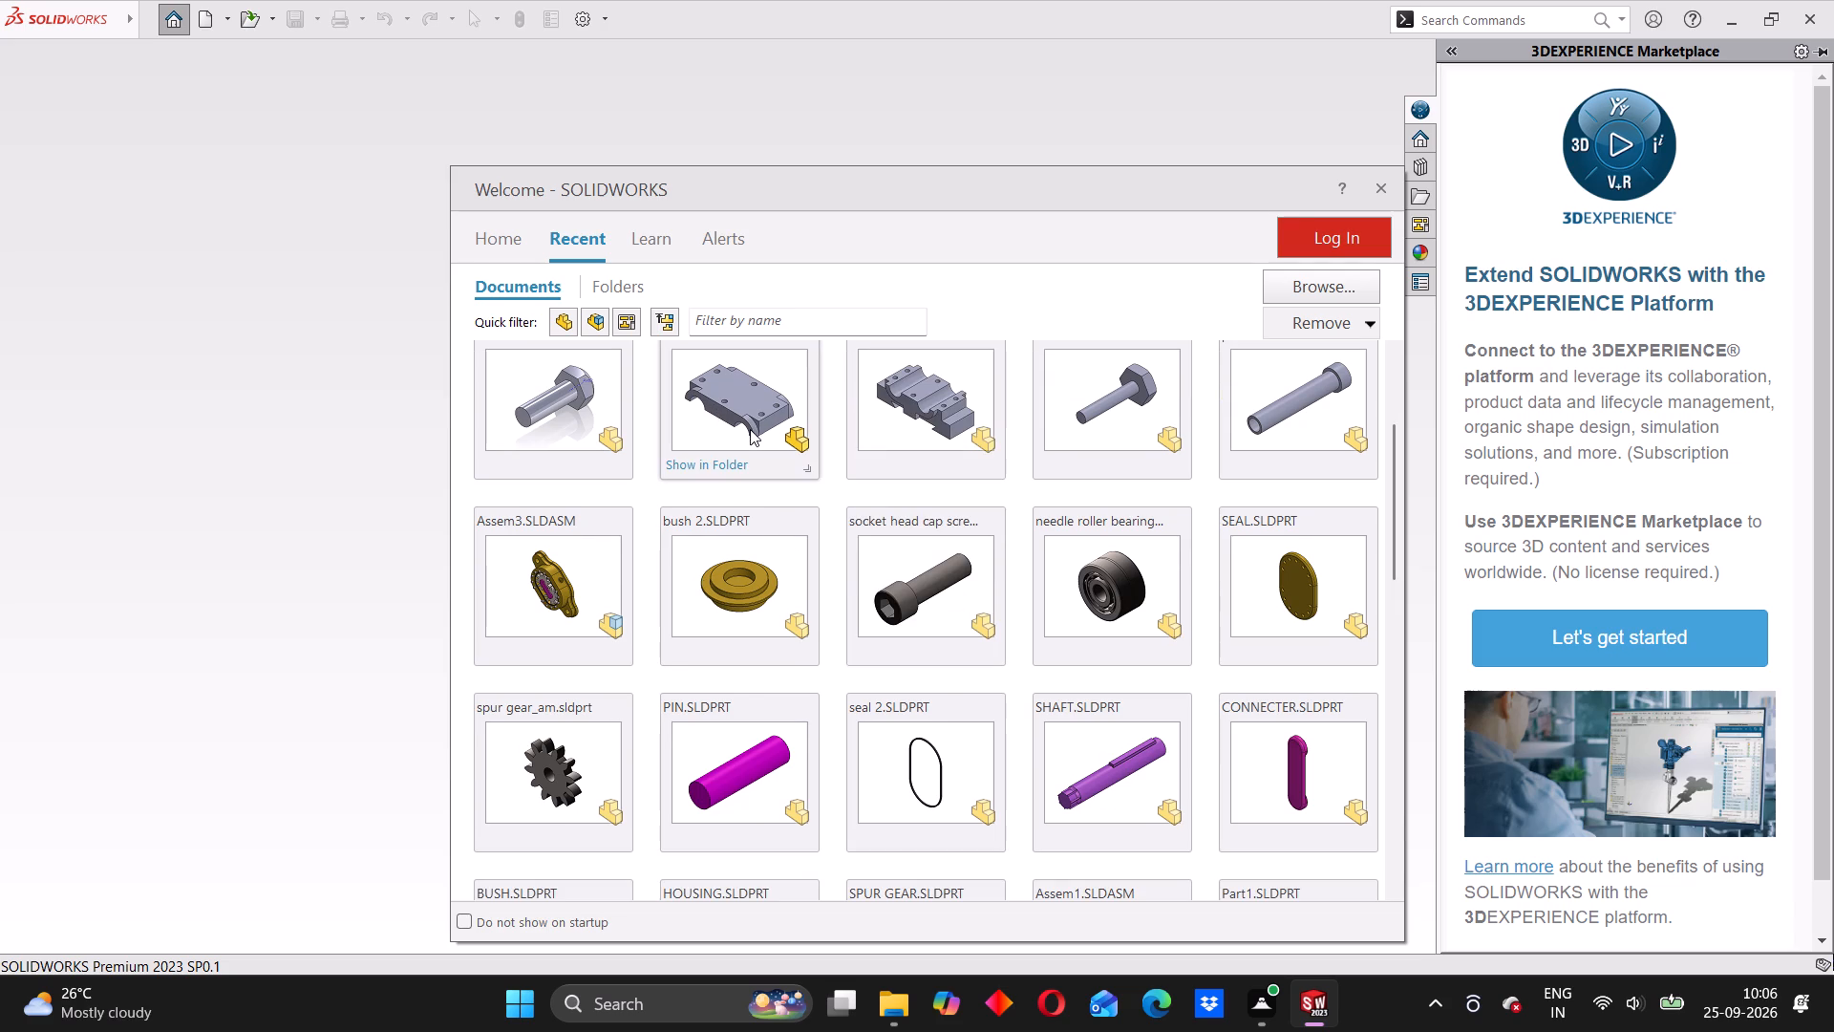
{"action": "left_click", "coordinate": [731, 413]}
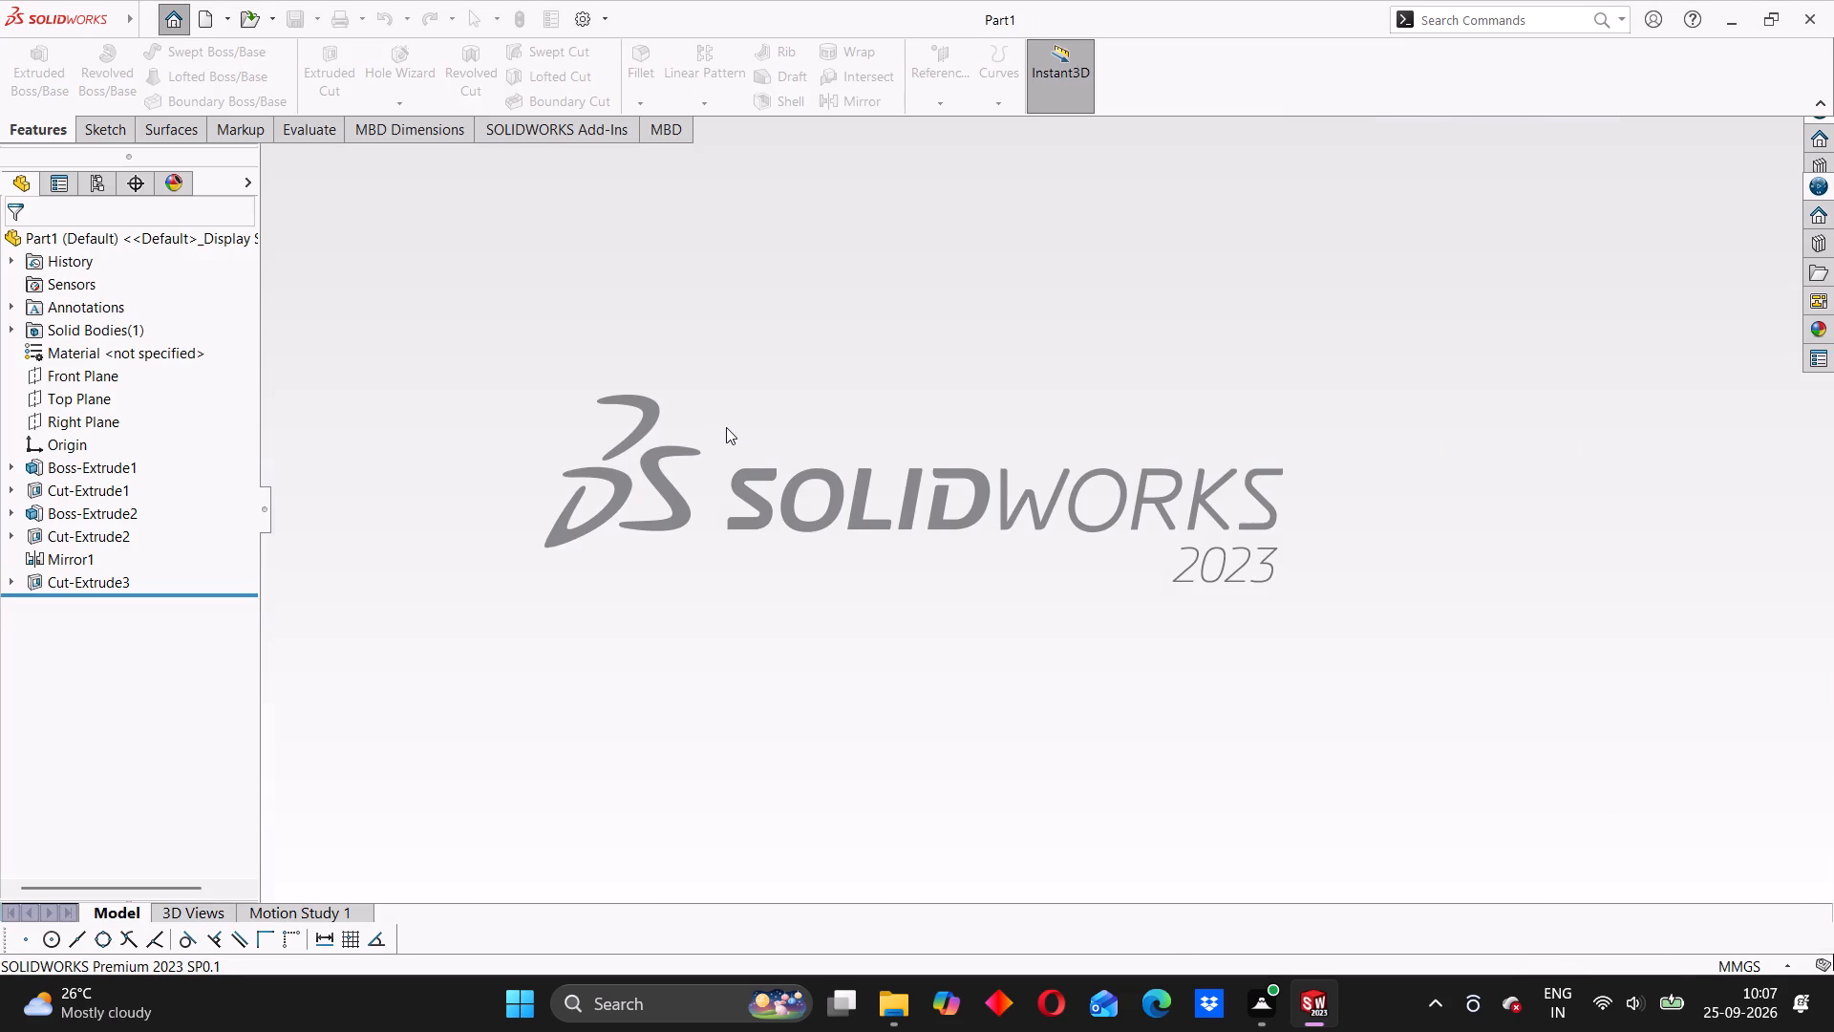
Delete the Mirror1 feature that copies the curved end bosses to the opposite side of Part1.
{"action": "middle_click_drag", "start_coordinate": [918, 672], "coordinate": [1048, 698]}
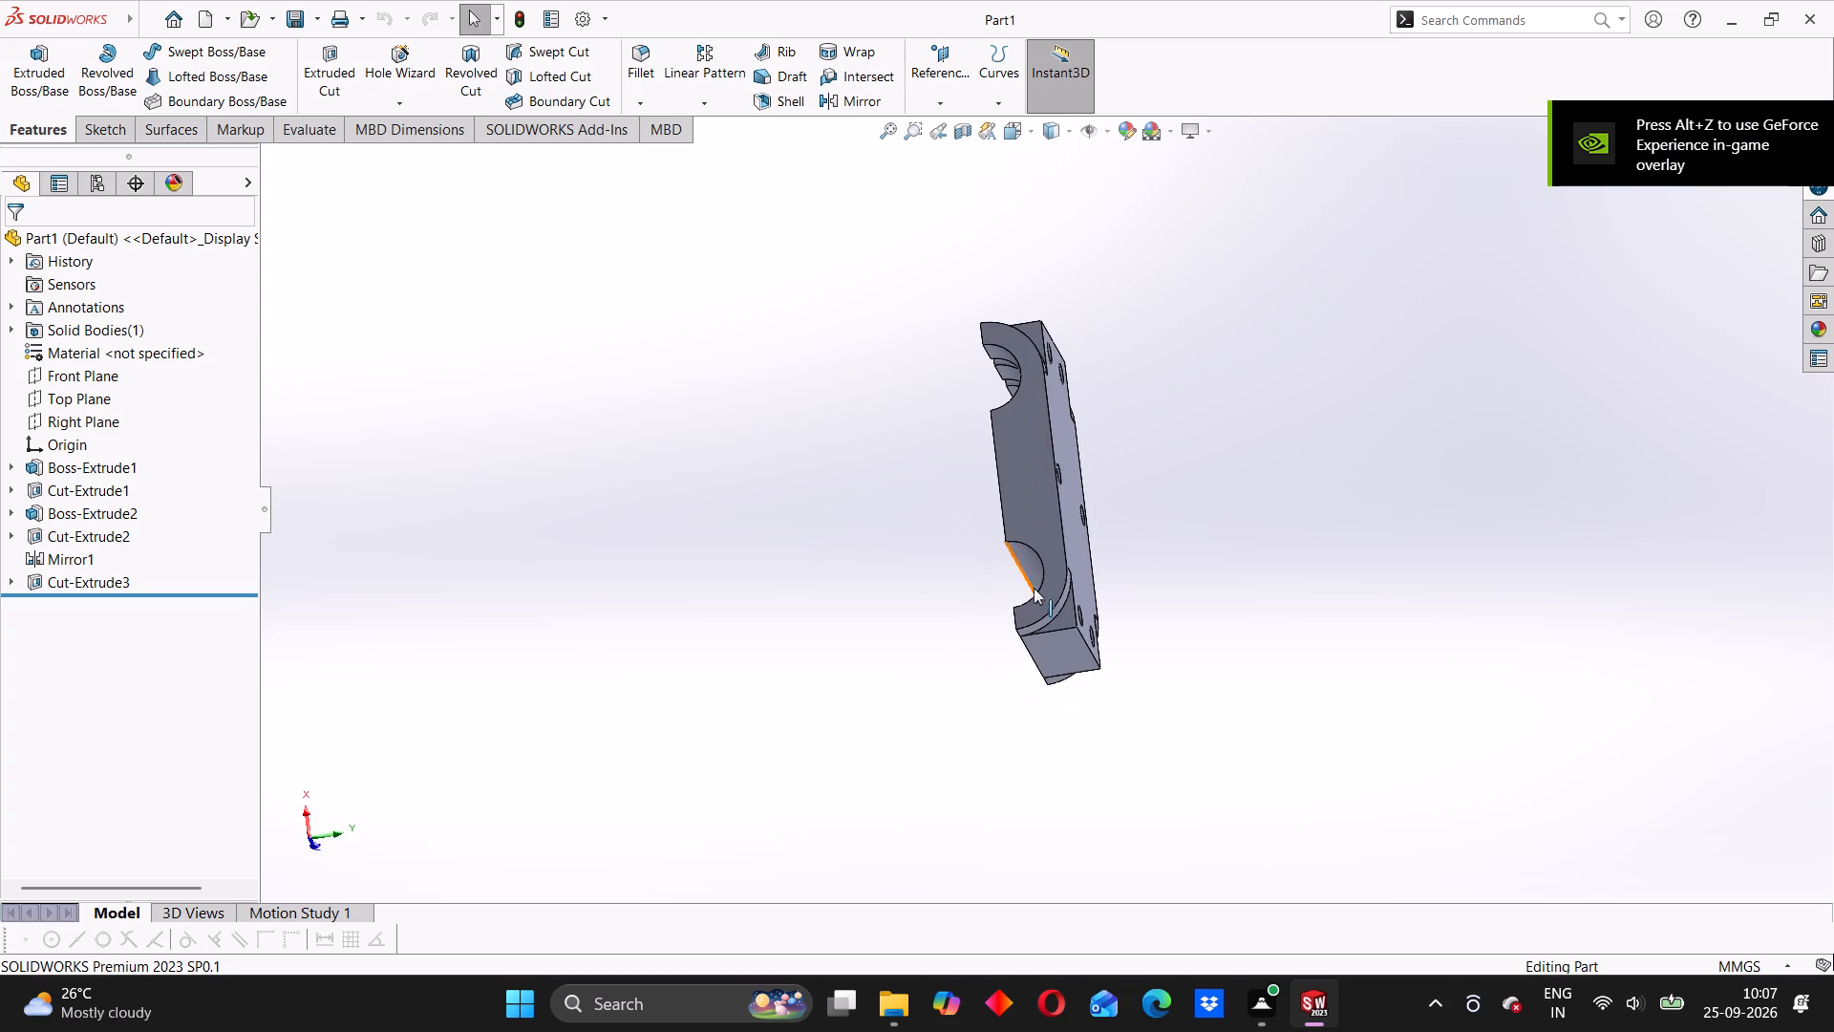
{"action": "scroll", "coordinate": [1034, 588], "scroll_direction": "up", "scroll_amount": 2}
{"action": "middle_click_drag", "start_coordinate": [1026, 596], "coordinate": [597, 566]}
{"action": "scroll", "coordinate": [986, 565], "scroll_direction": "down", "scroll_amount": 3}
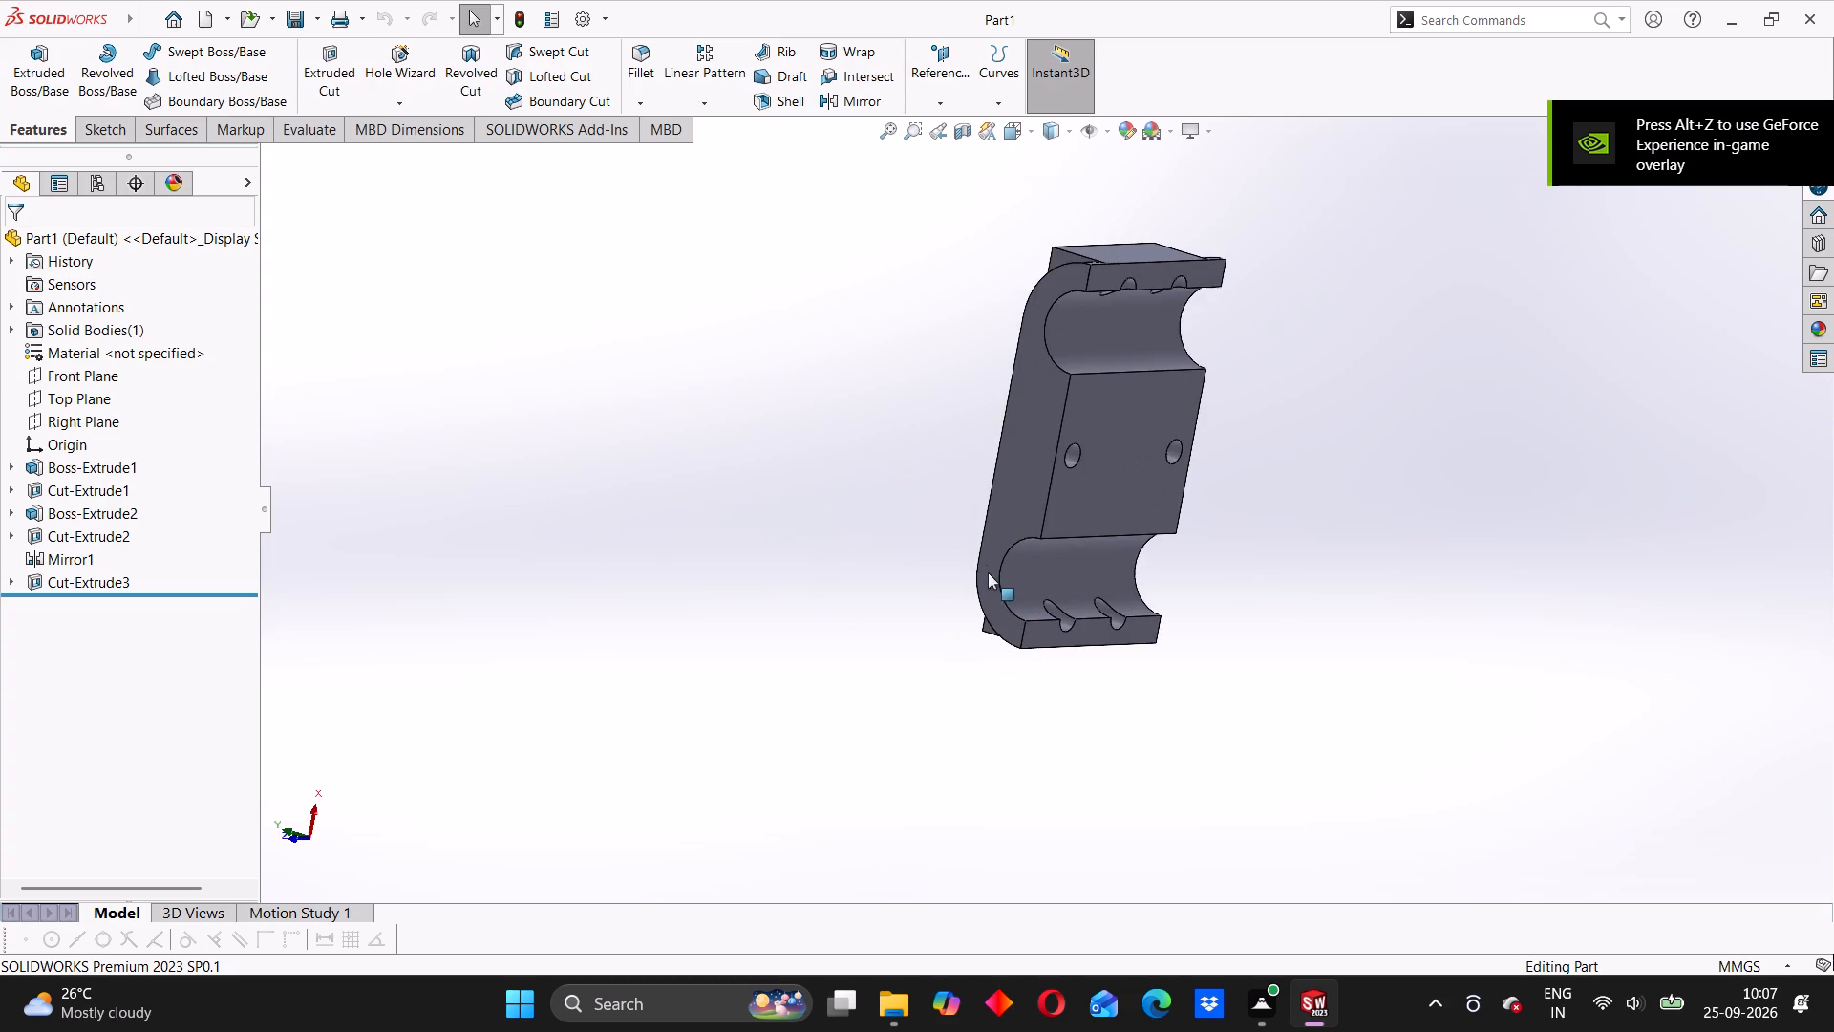
{"action": "middle_click_drag", "start_coordinate": [1004, 605], "coordinate": [1151, 593]}
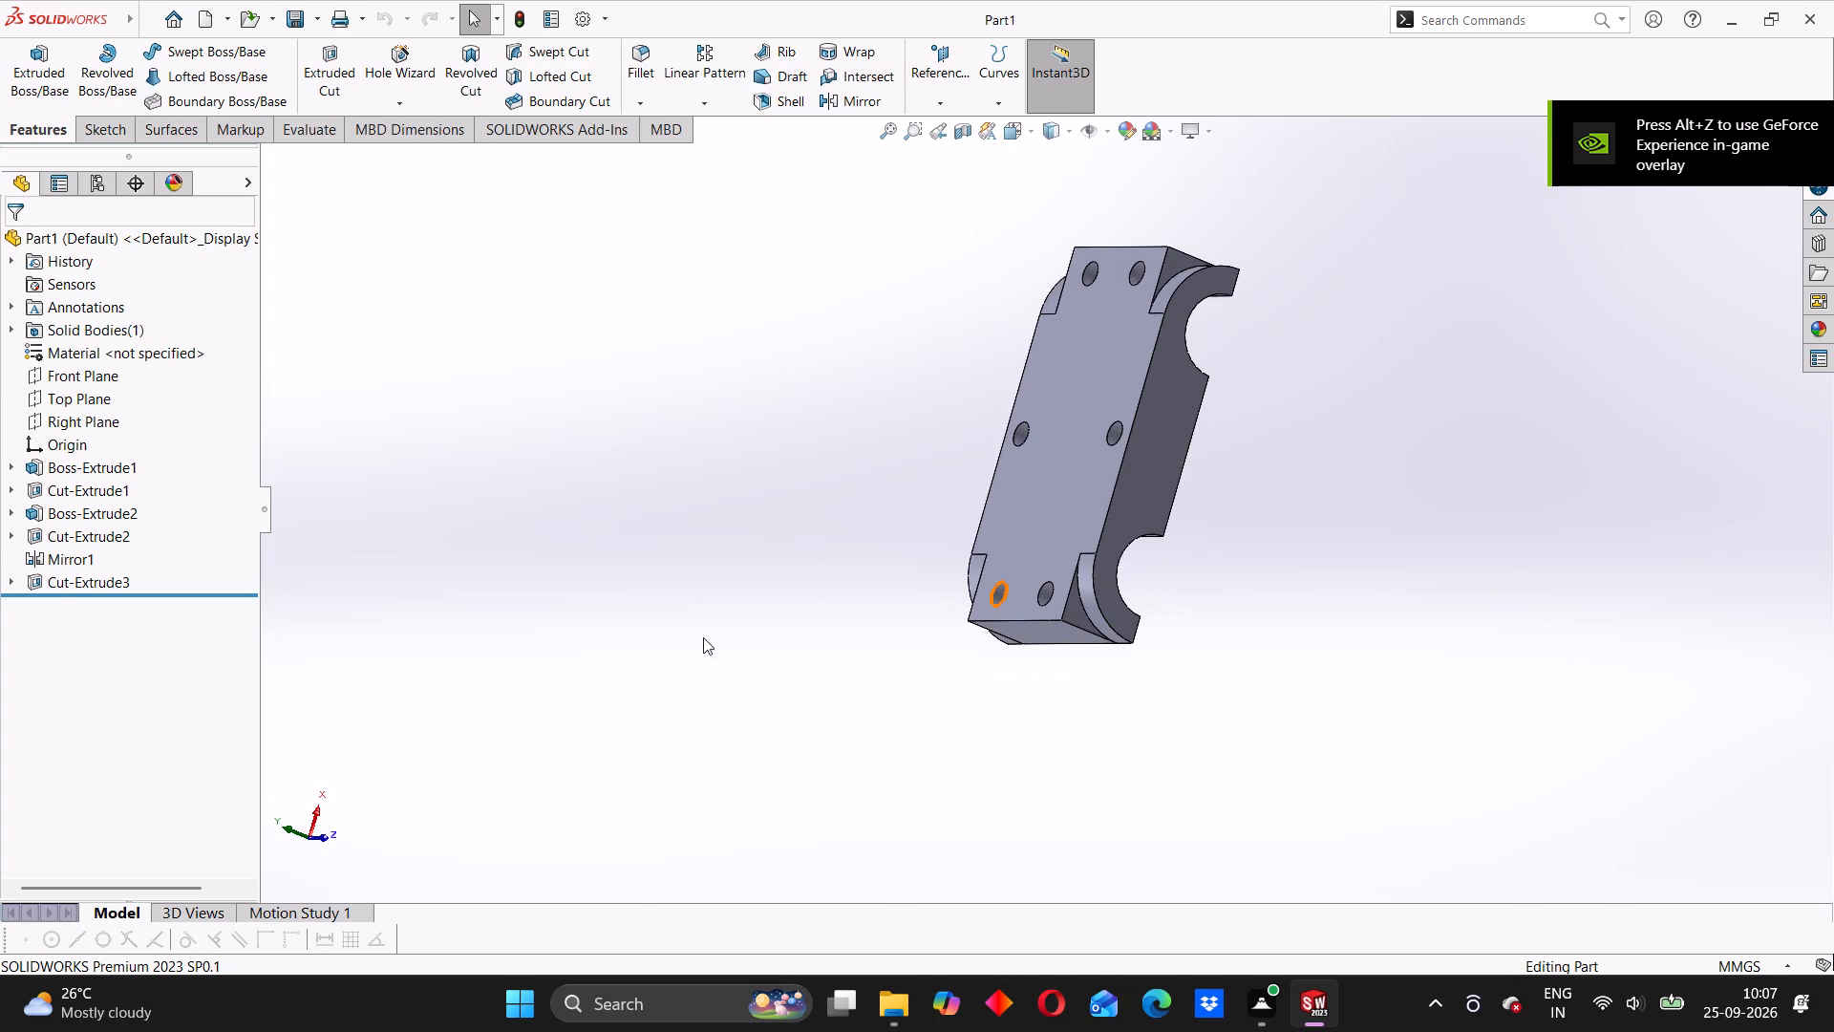
{"action": "left_click", "coordinate": [54, 586]}
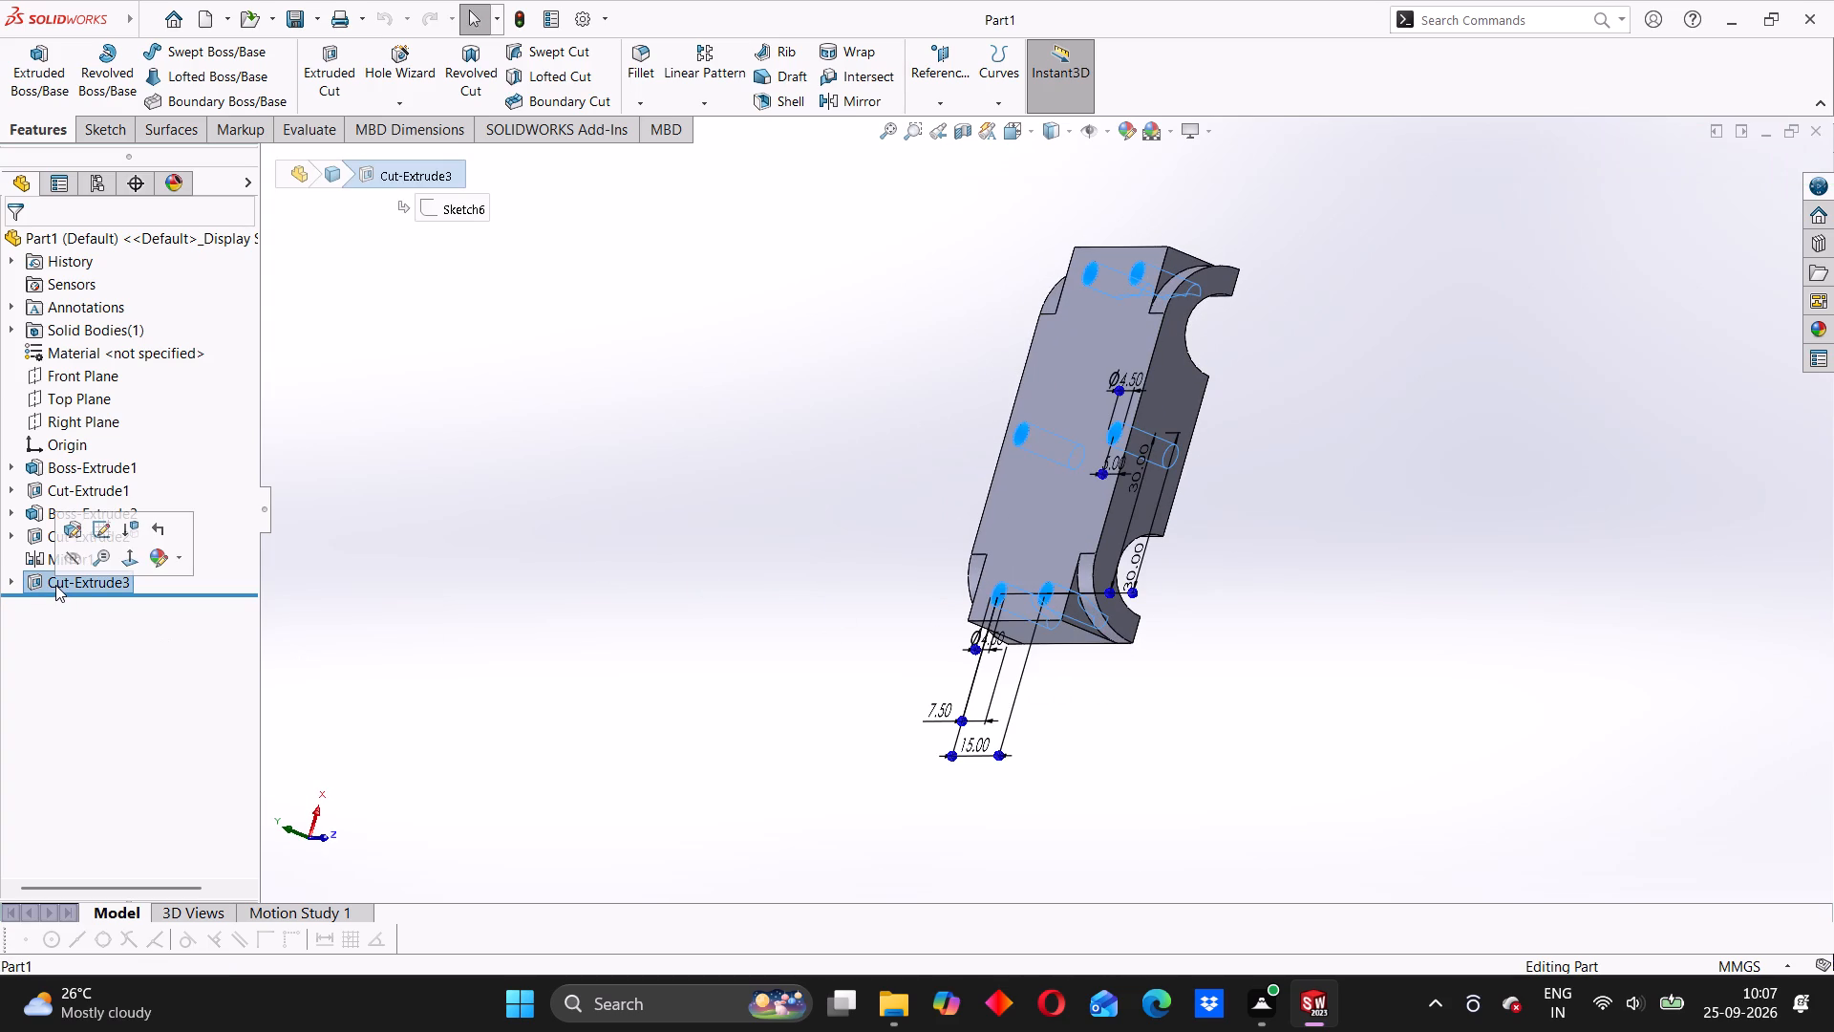
{"action": "left_click", "coordinate": [27, 553]}
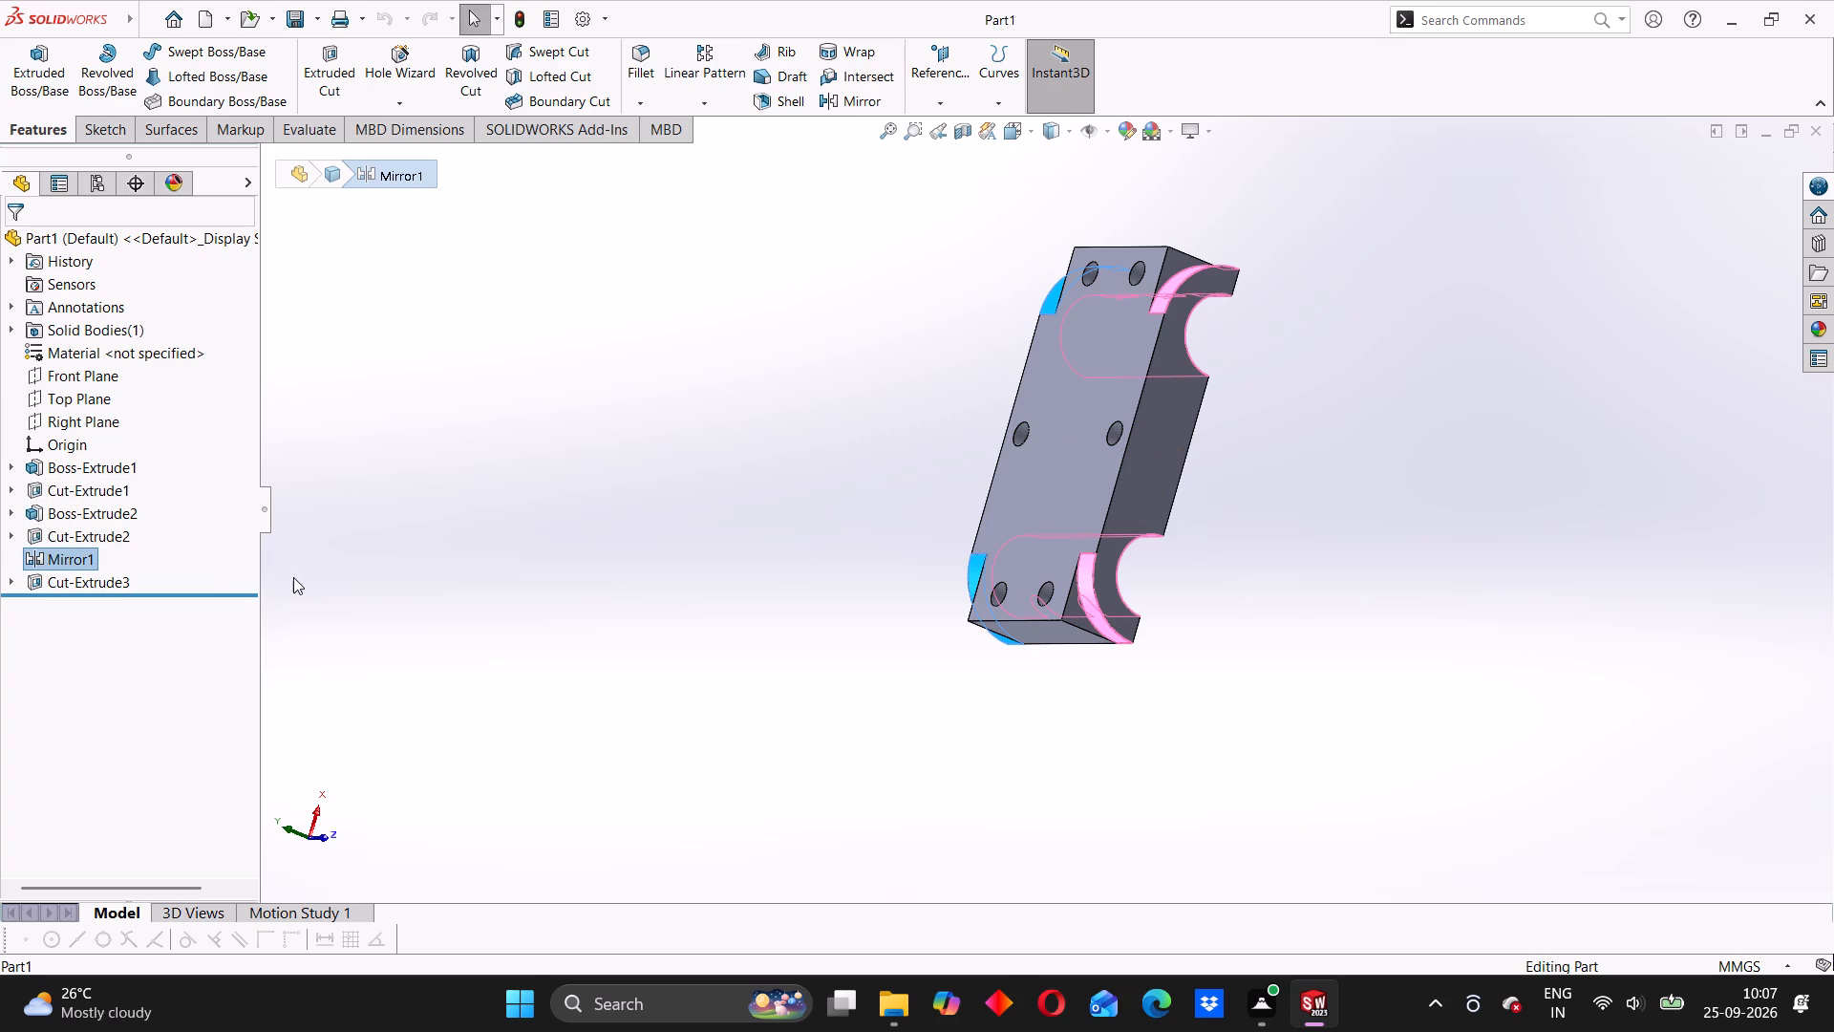
{"action": "right_click", "coordinate": [61, 558]}
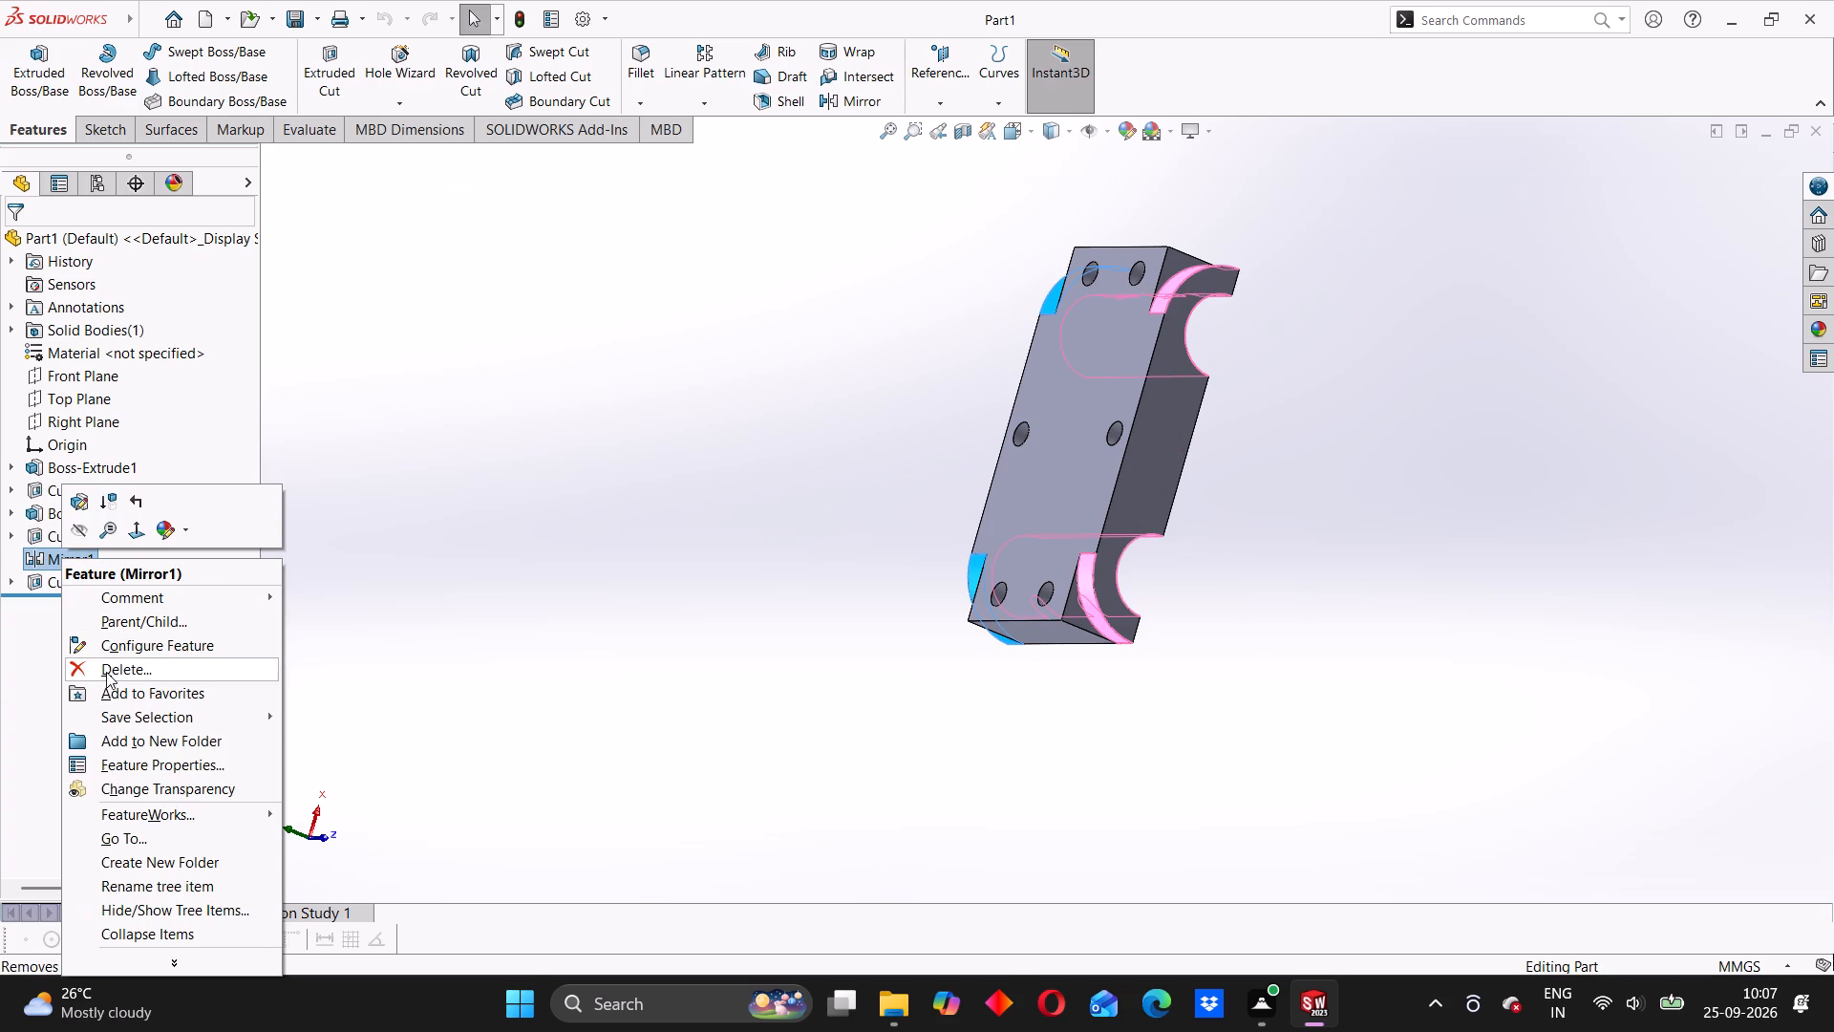
{"action": "left_click", "coordinate": [106, 672]}
{"action": "left_click", "coordinate": [1069, 366]}
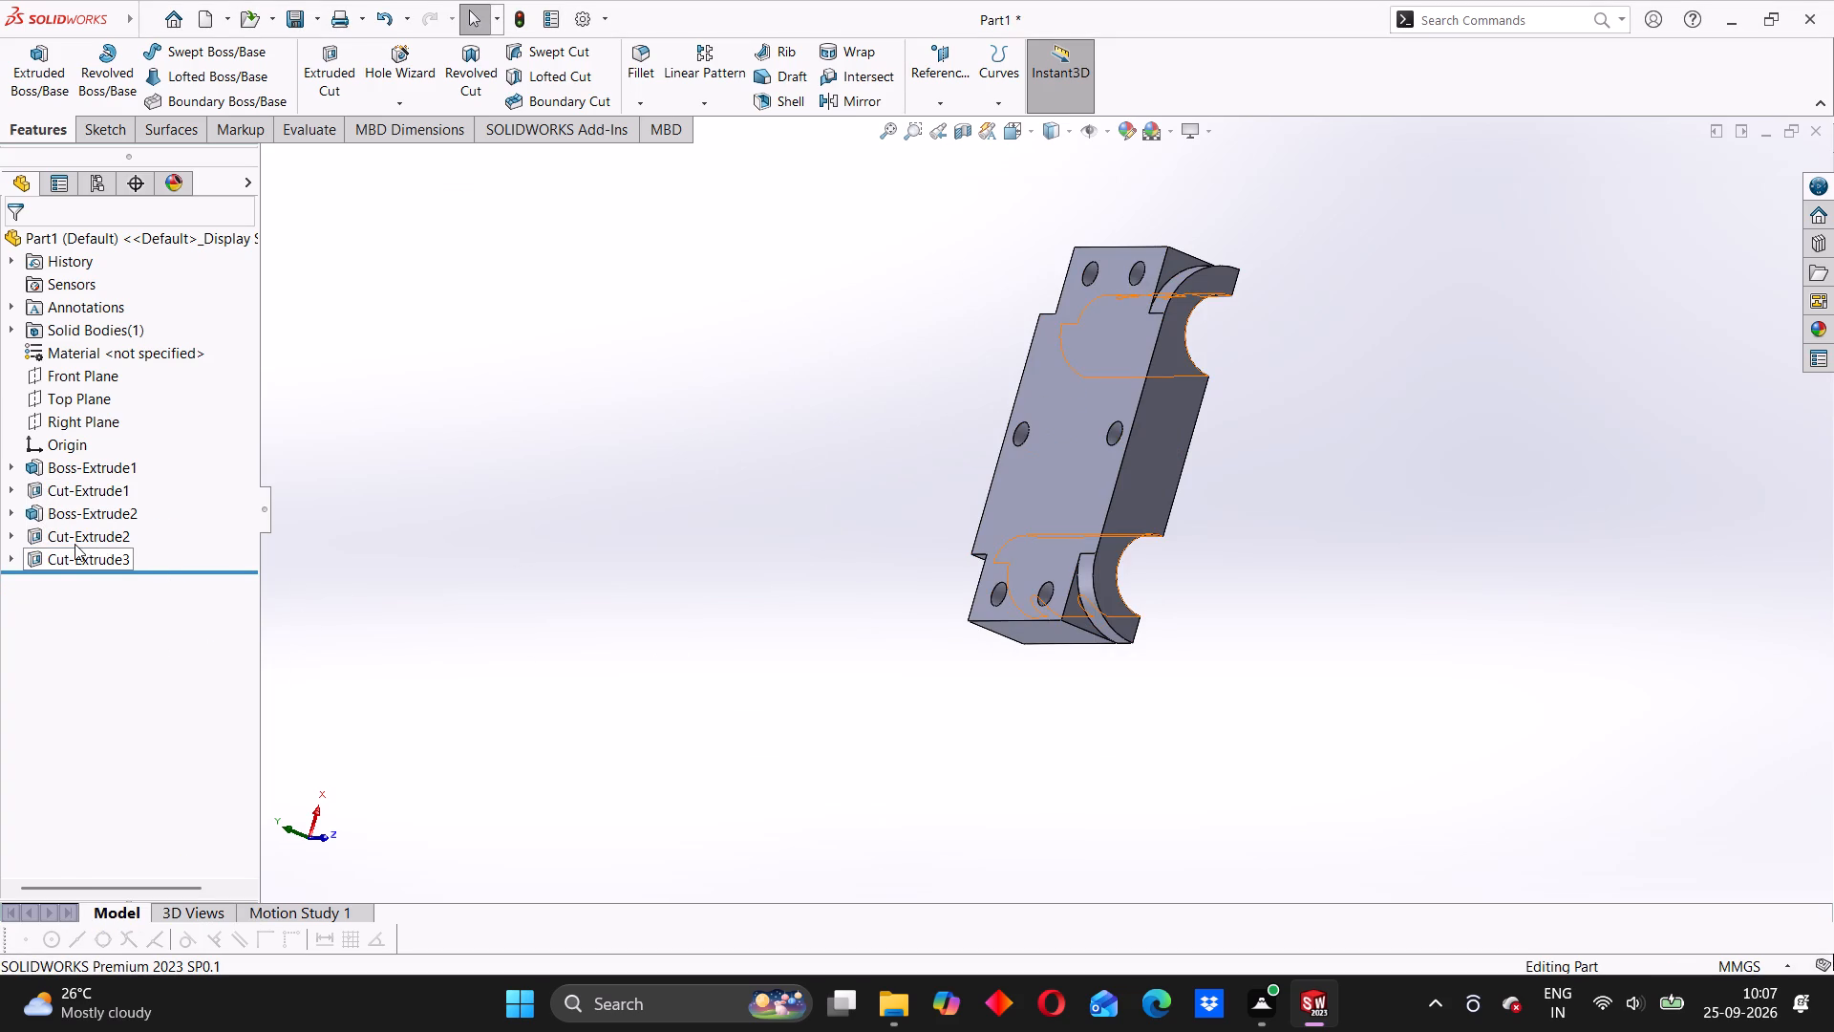
Delete the Cut-Extrude2 feature that forms Part1's half-round bores, keeping its Sketch5.
{"action": "left_click", "coordinate": [10, 536]}
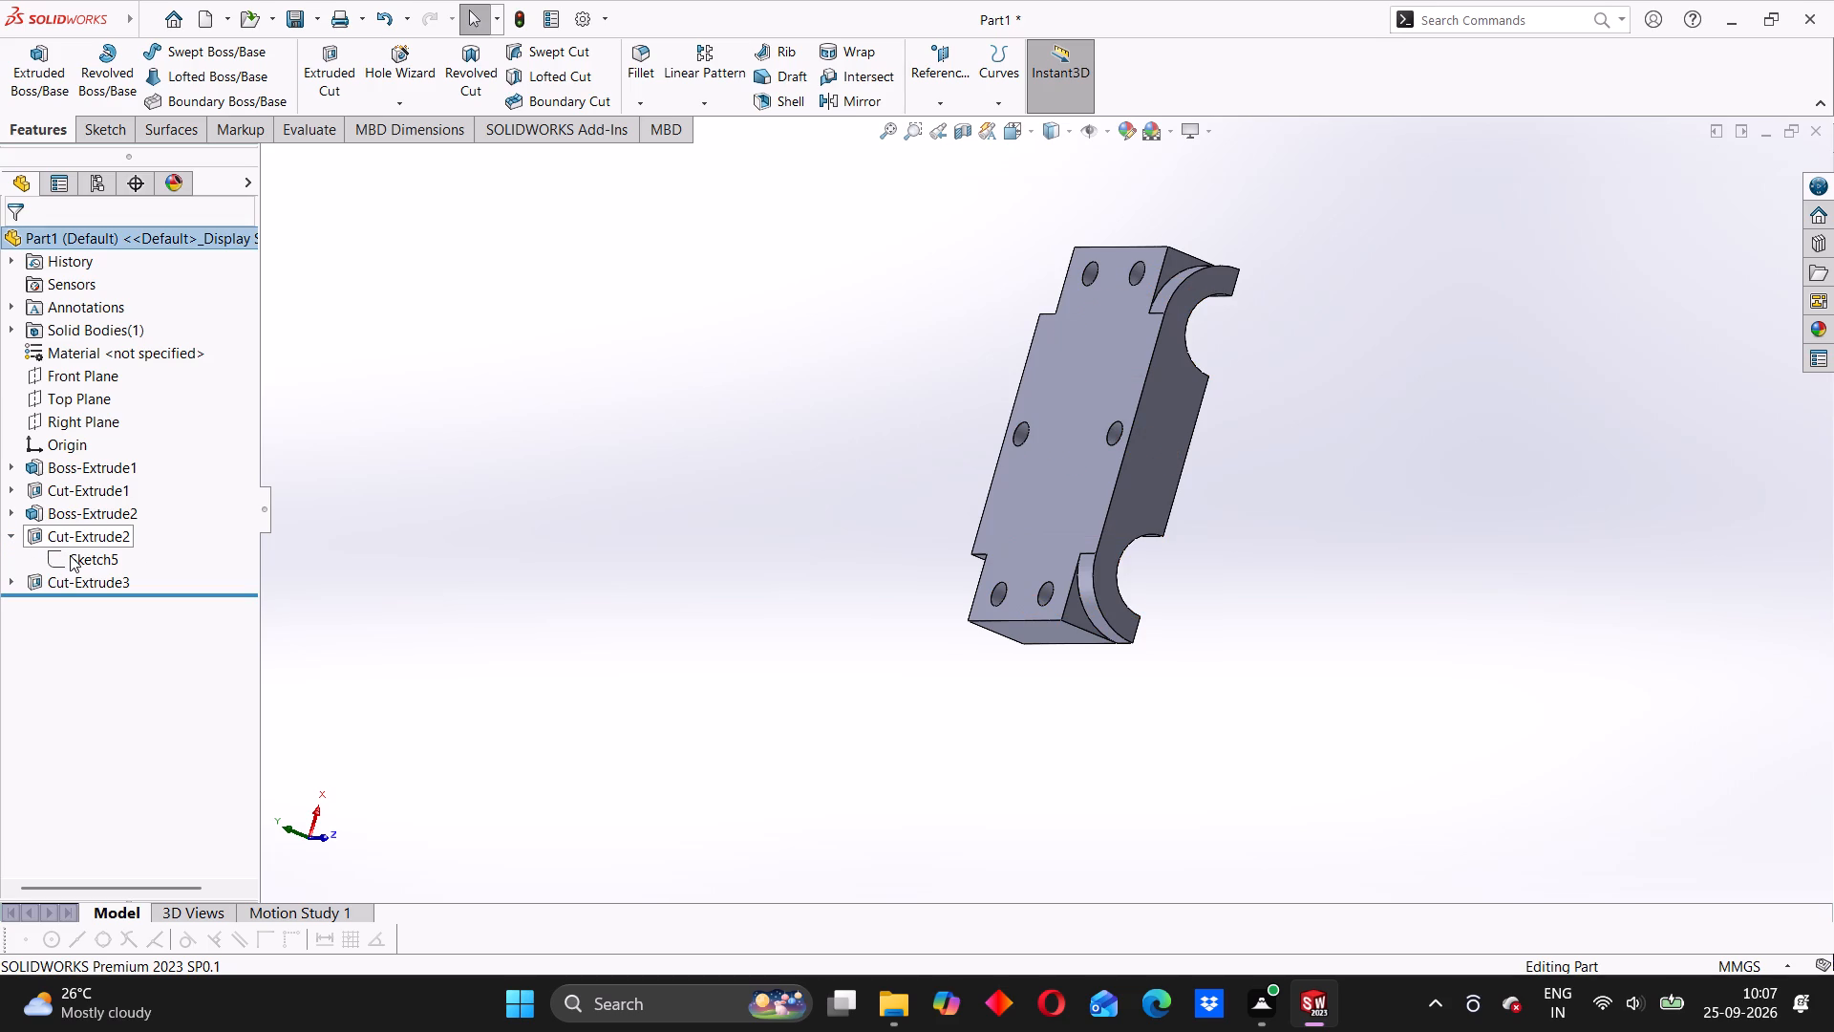
{"action": "left_click", "coordinate": [70, 555]}
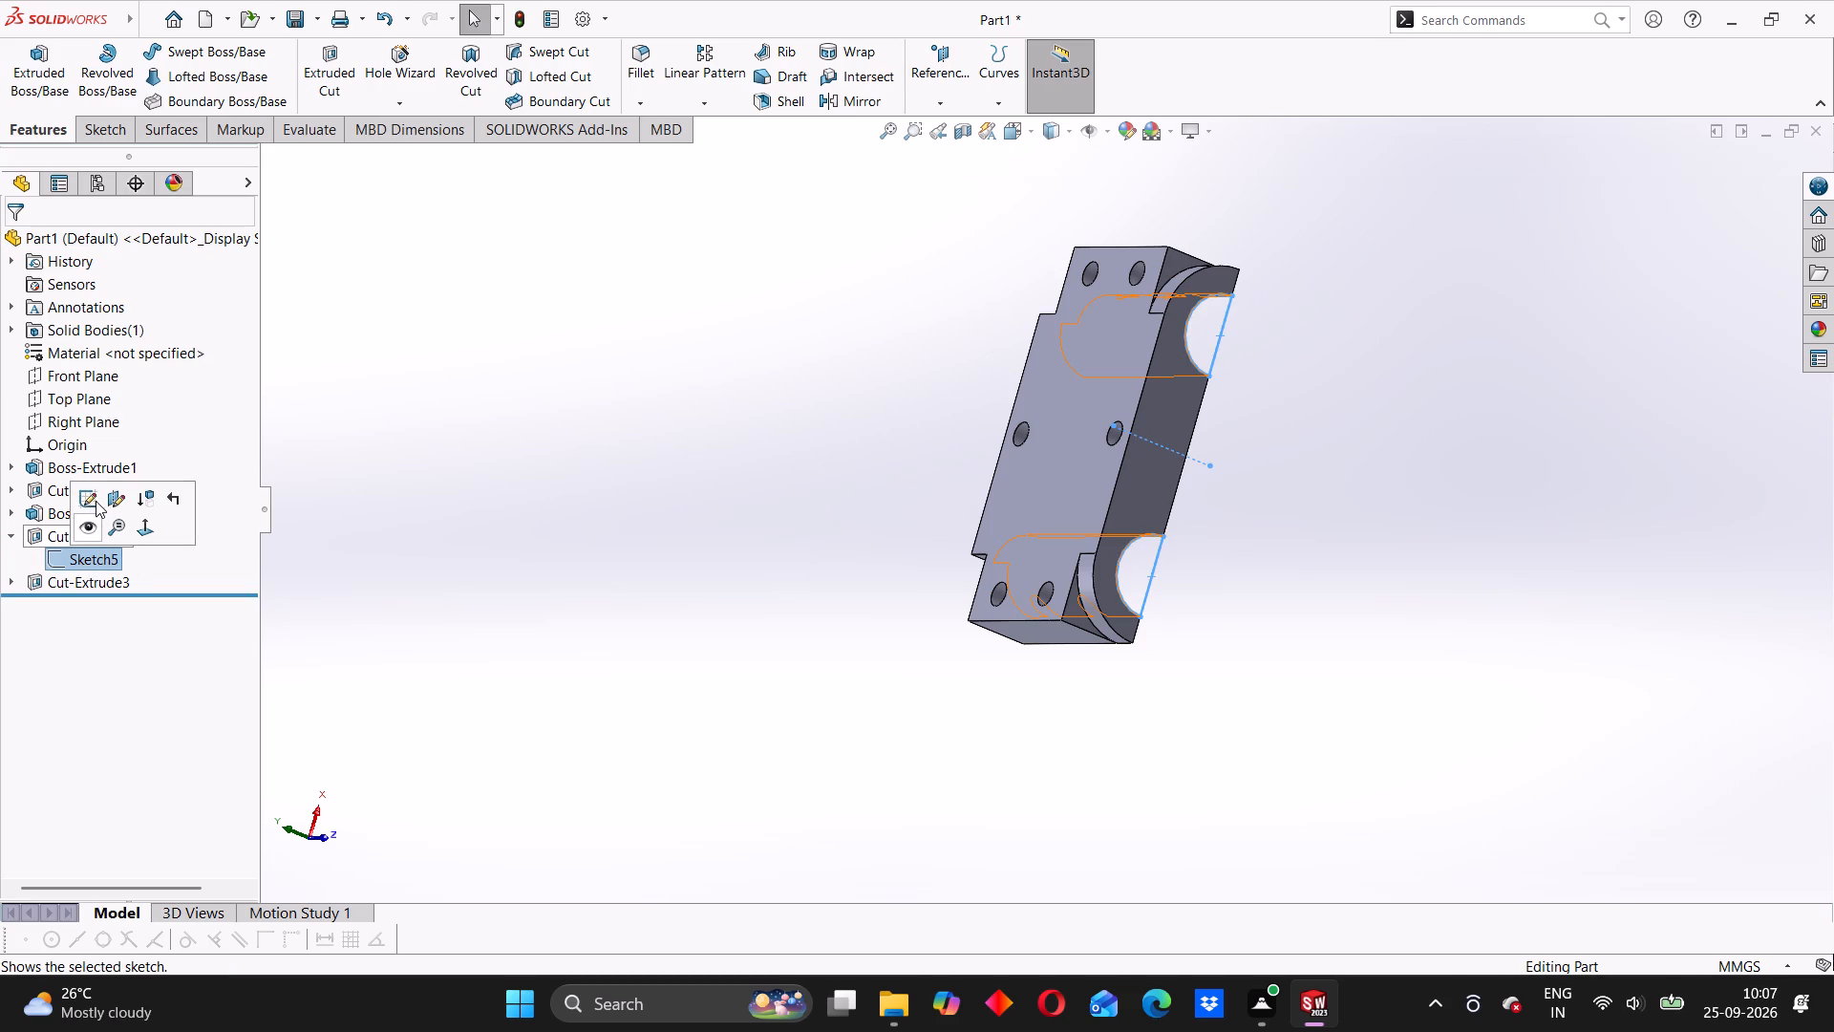
{"action": "right_click", "coordinate": [94, 565]}
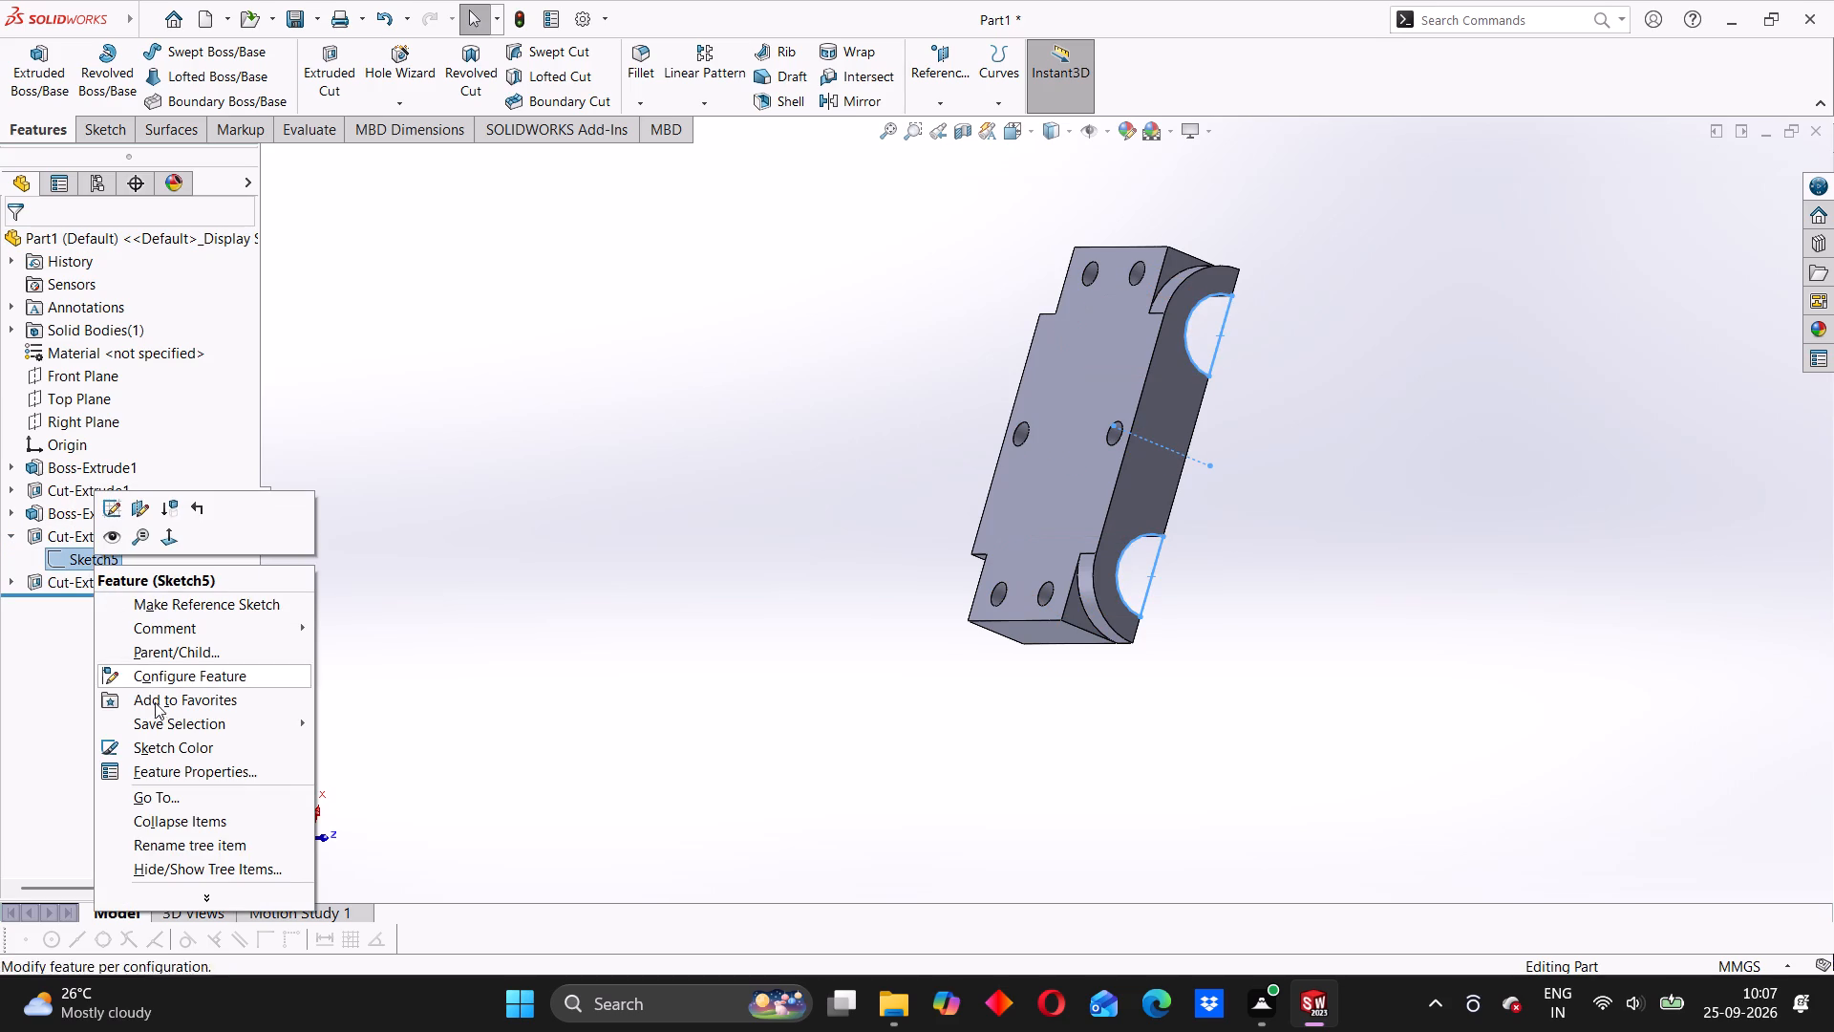
{"action": "left_click", "coordinate": [480, 593]}
{"action": "right_click", "coordinate": [70, 559]}
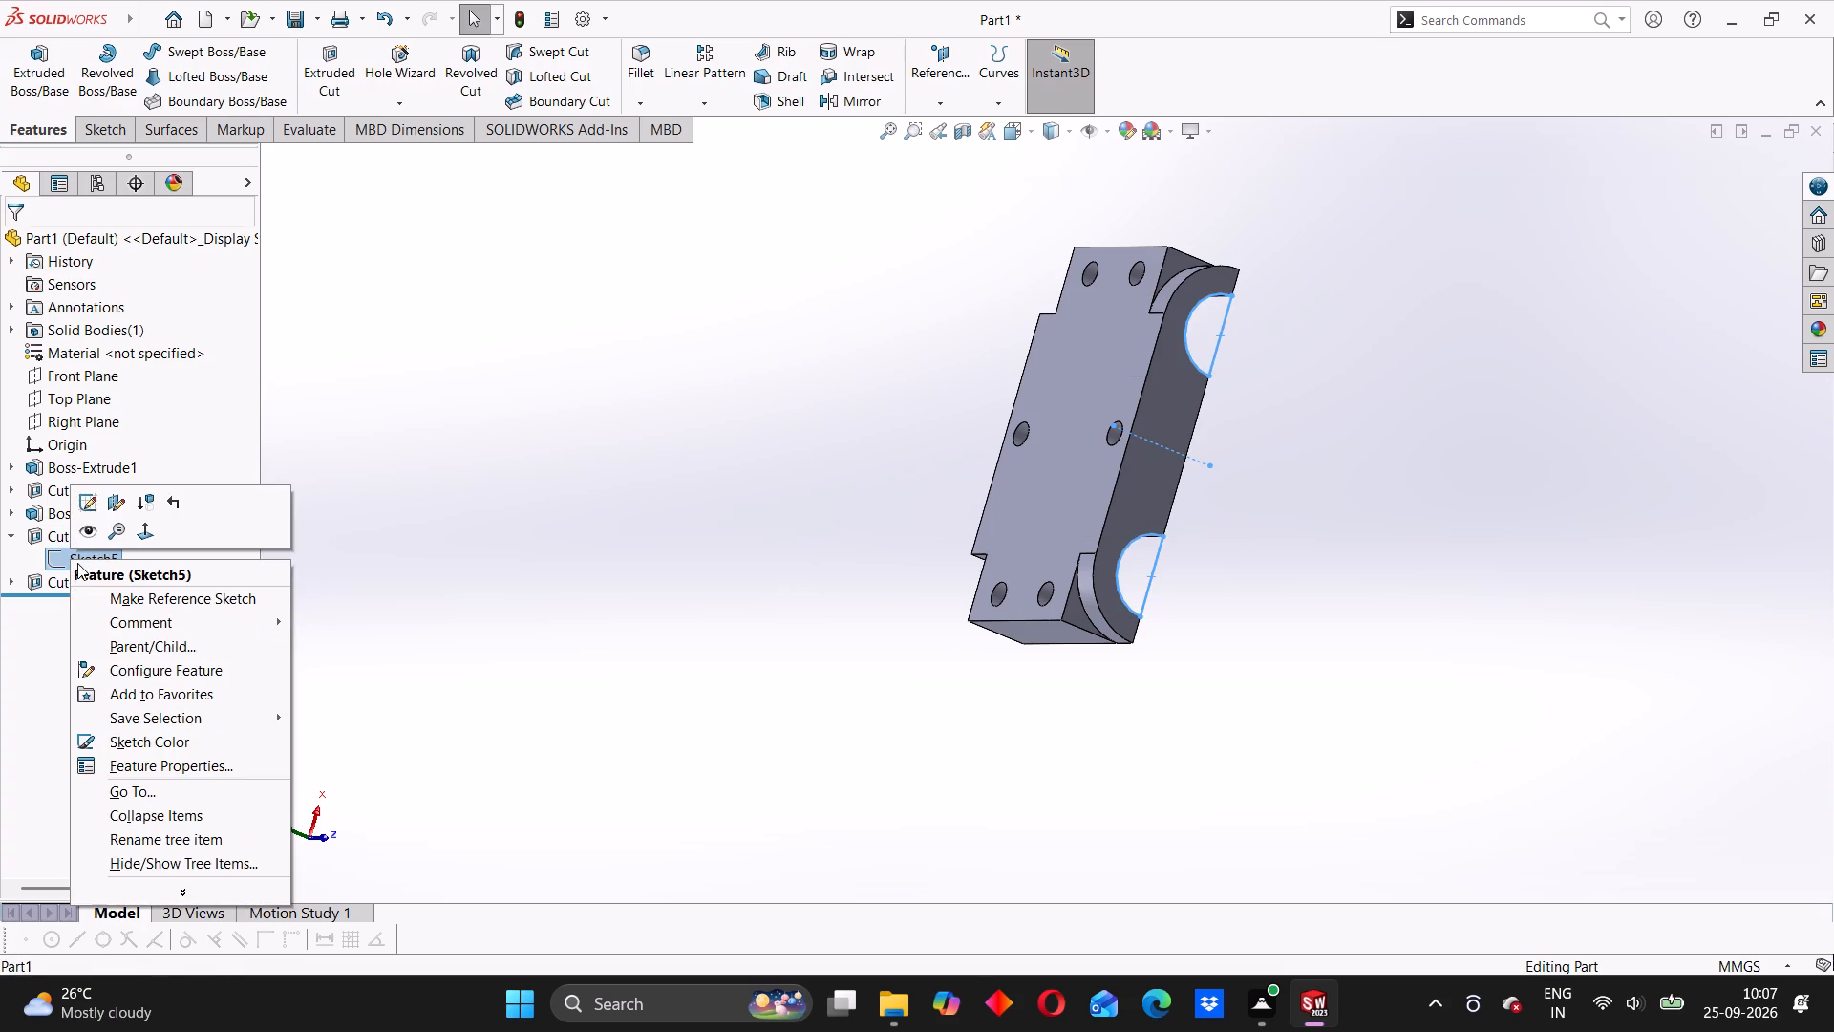
{"action": "left_click", "coordinate": [396, 603]}
{"action": "right_click", "coordinate": [93, 531]}
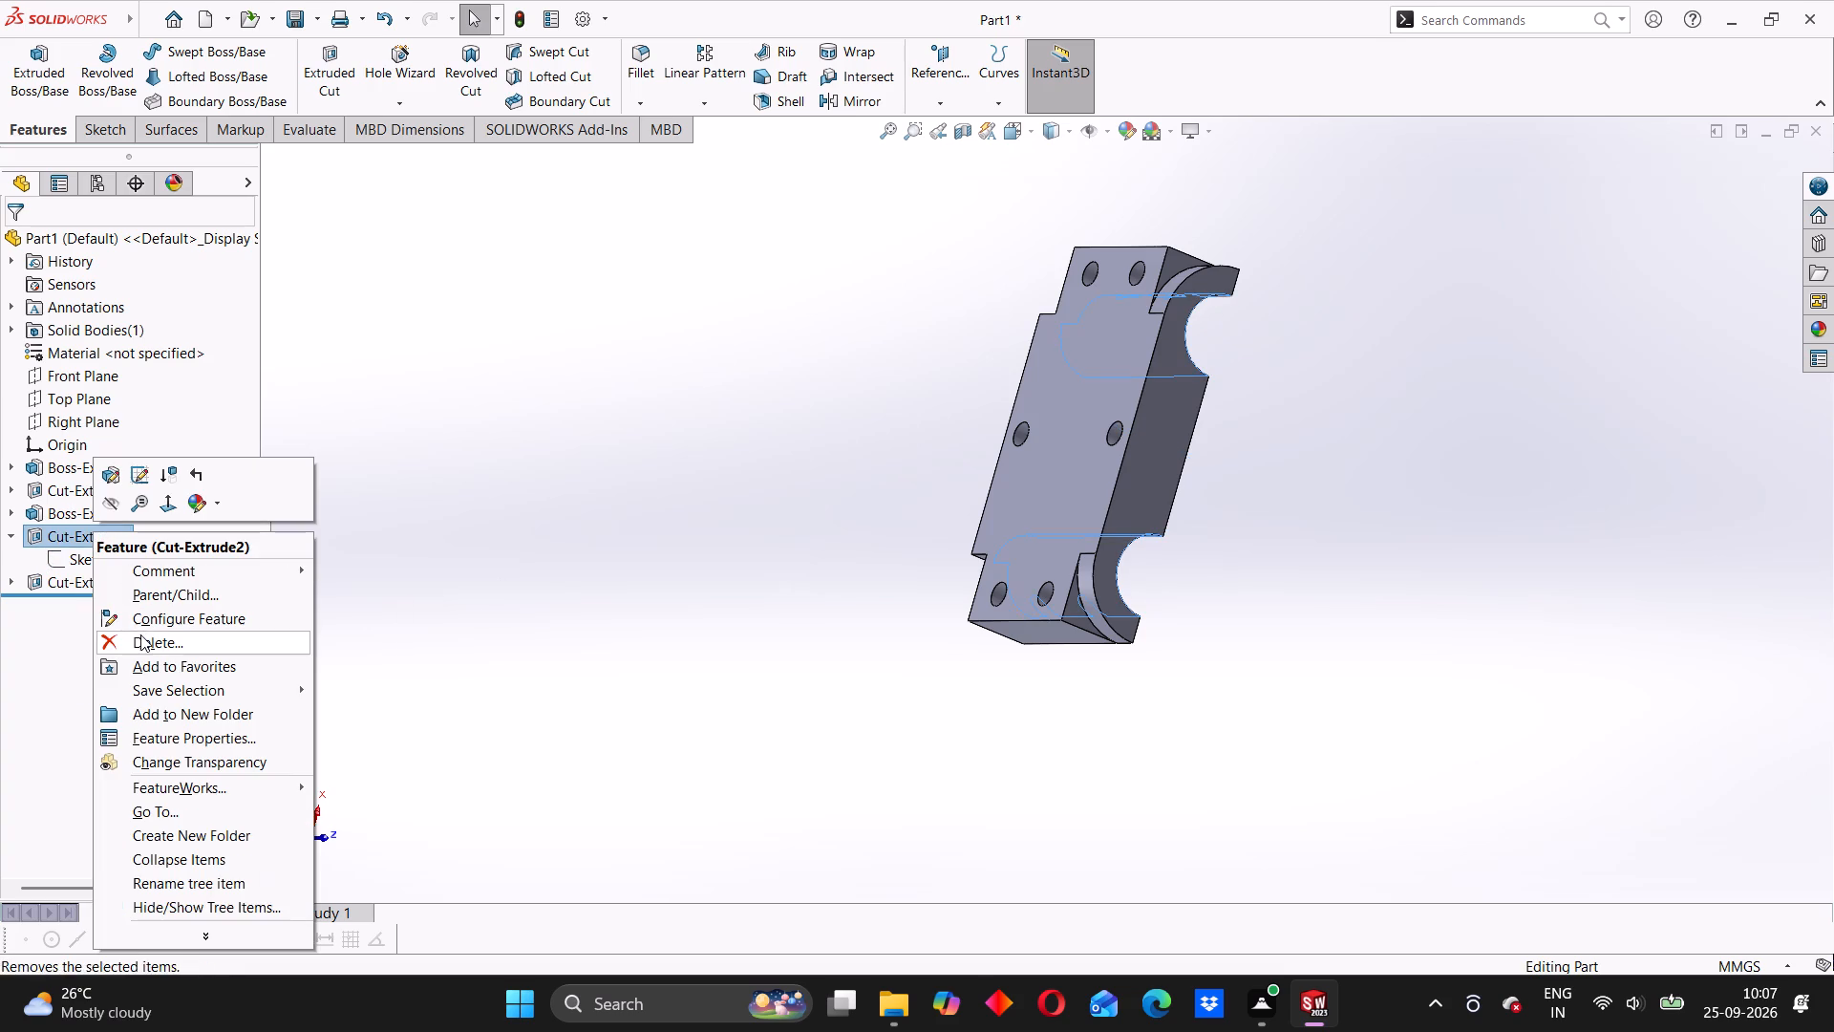
{"action": "left_click", "coordinate": [140, 634]}
{"action": "left_click", "coordinate": [1063, 363]}
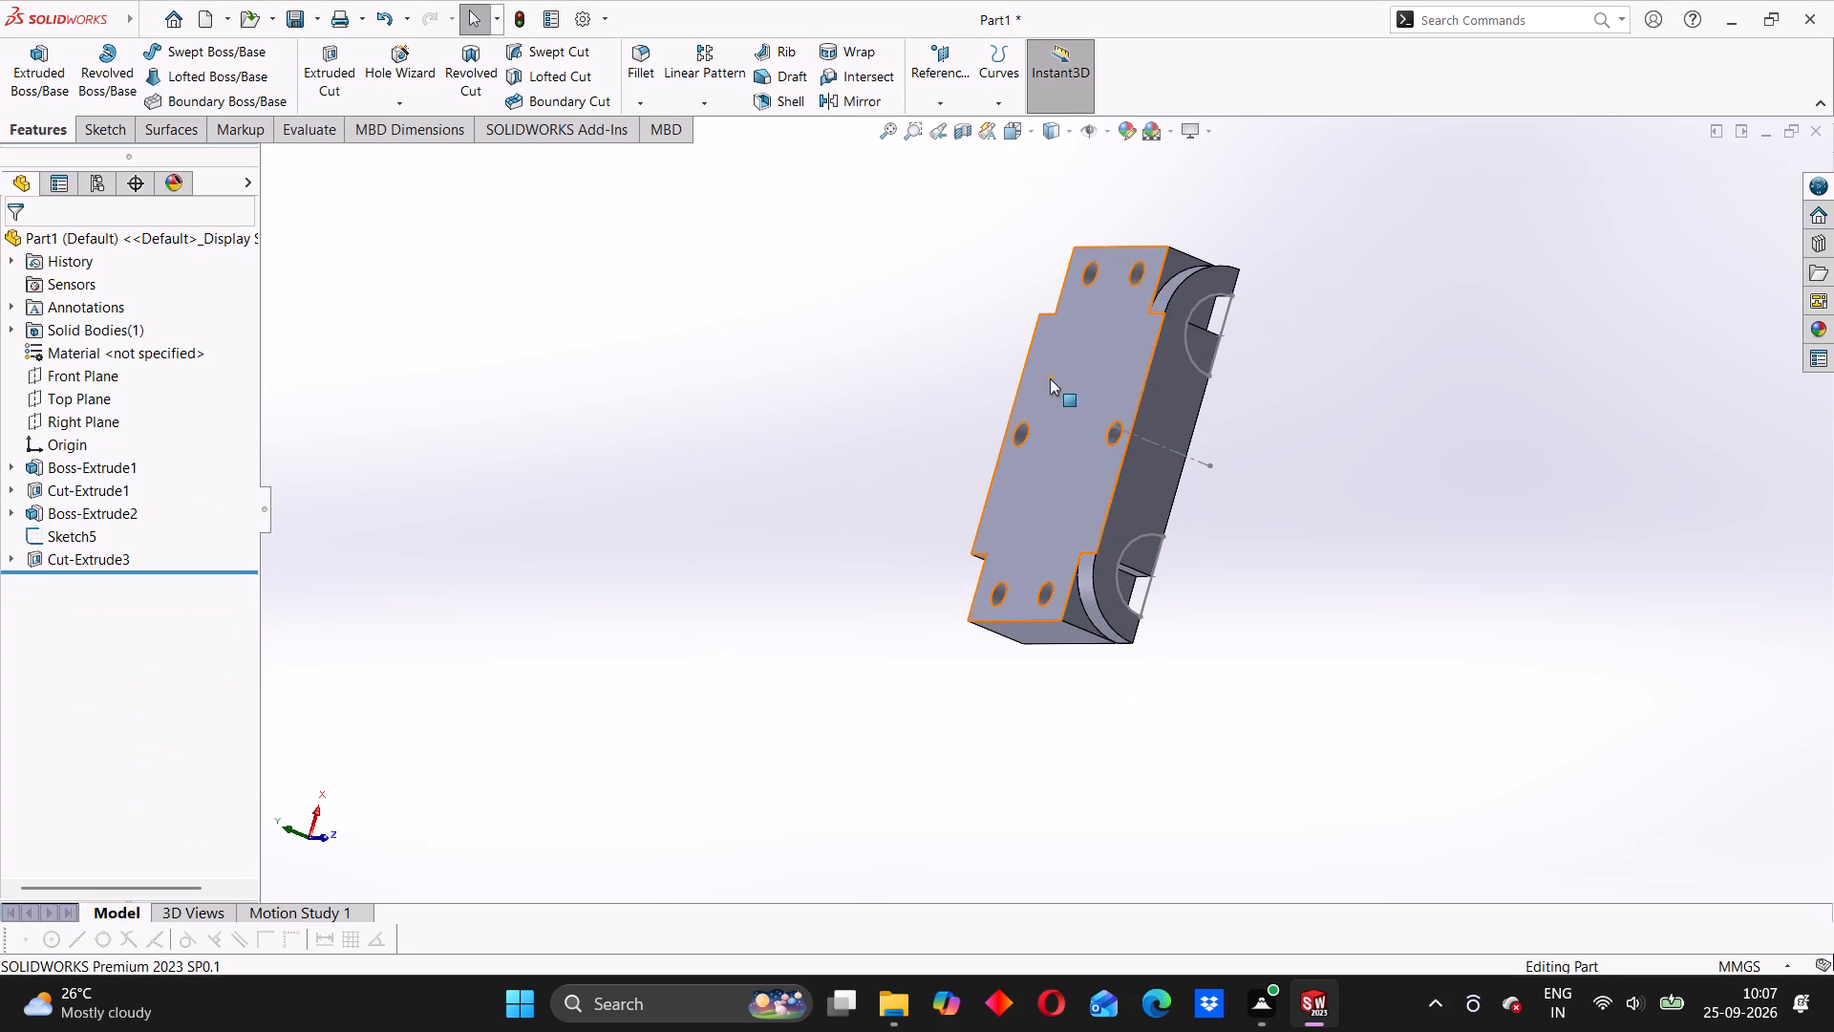
Delete the Boss-Extrude2 feature, the curved end bosses, together with its dependent Sketch5.
{"action": "middle_click_drag", "start_coordinate": [837, 616], "coordinate": [890, 518]}
{"action": "left_click", "coordinate": [78, 512]}
{"action": "right_click", "coordinate": [78, 513]}
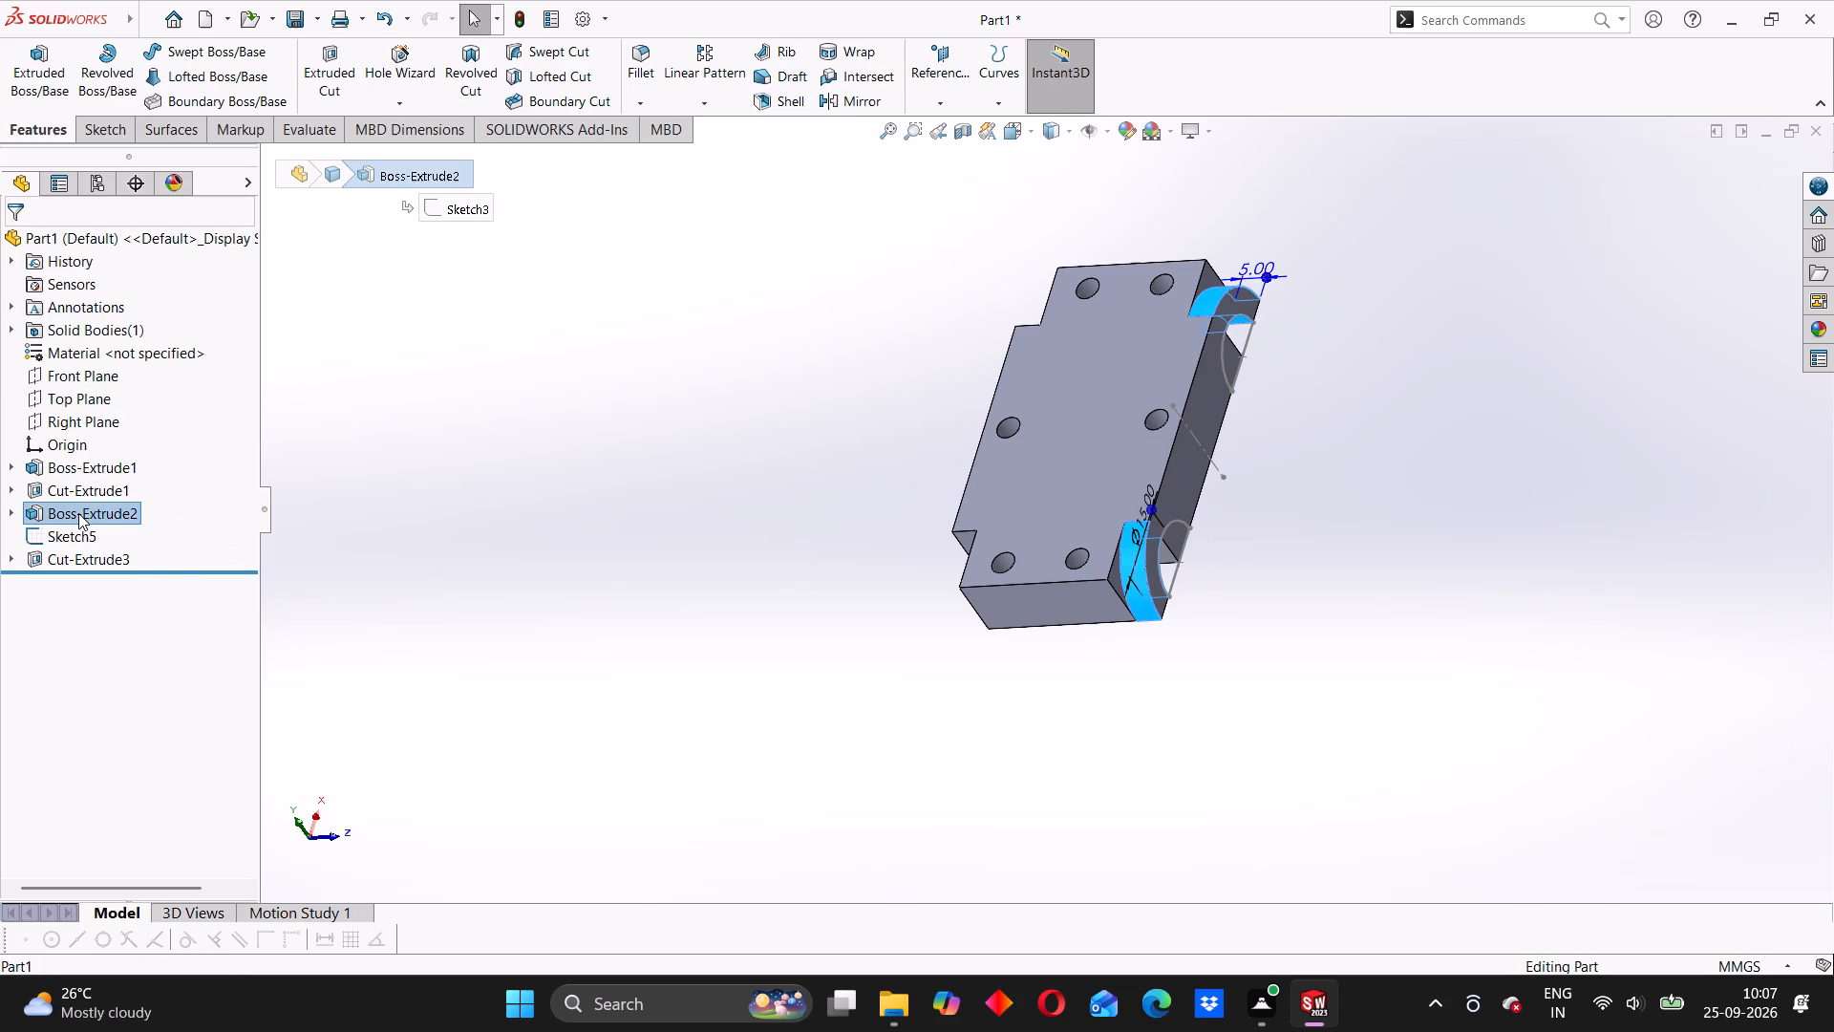
{"action": "left_click", "coordinate": [155, 638]}
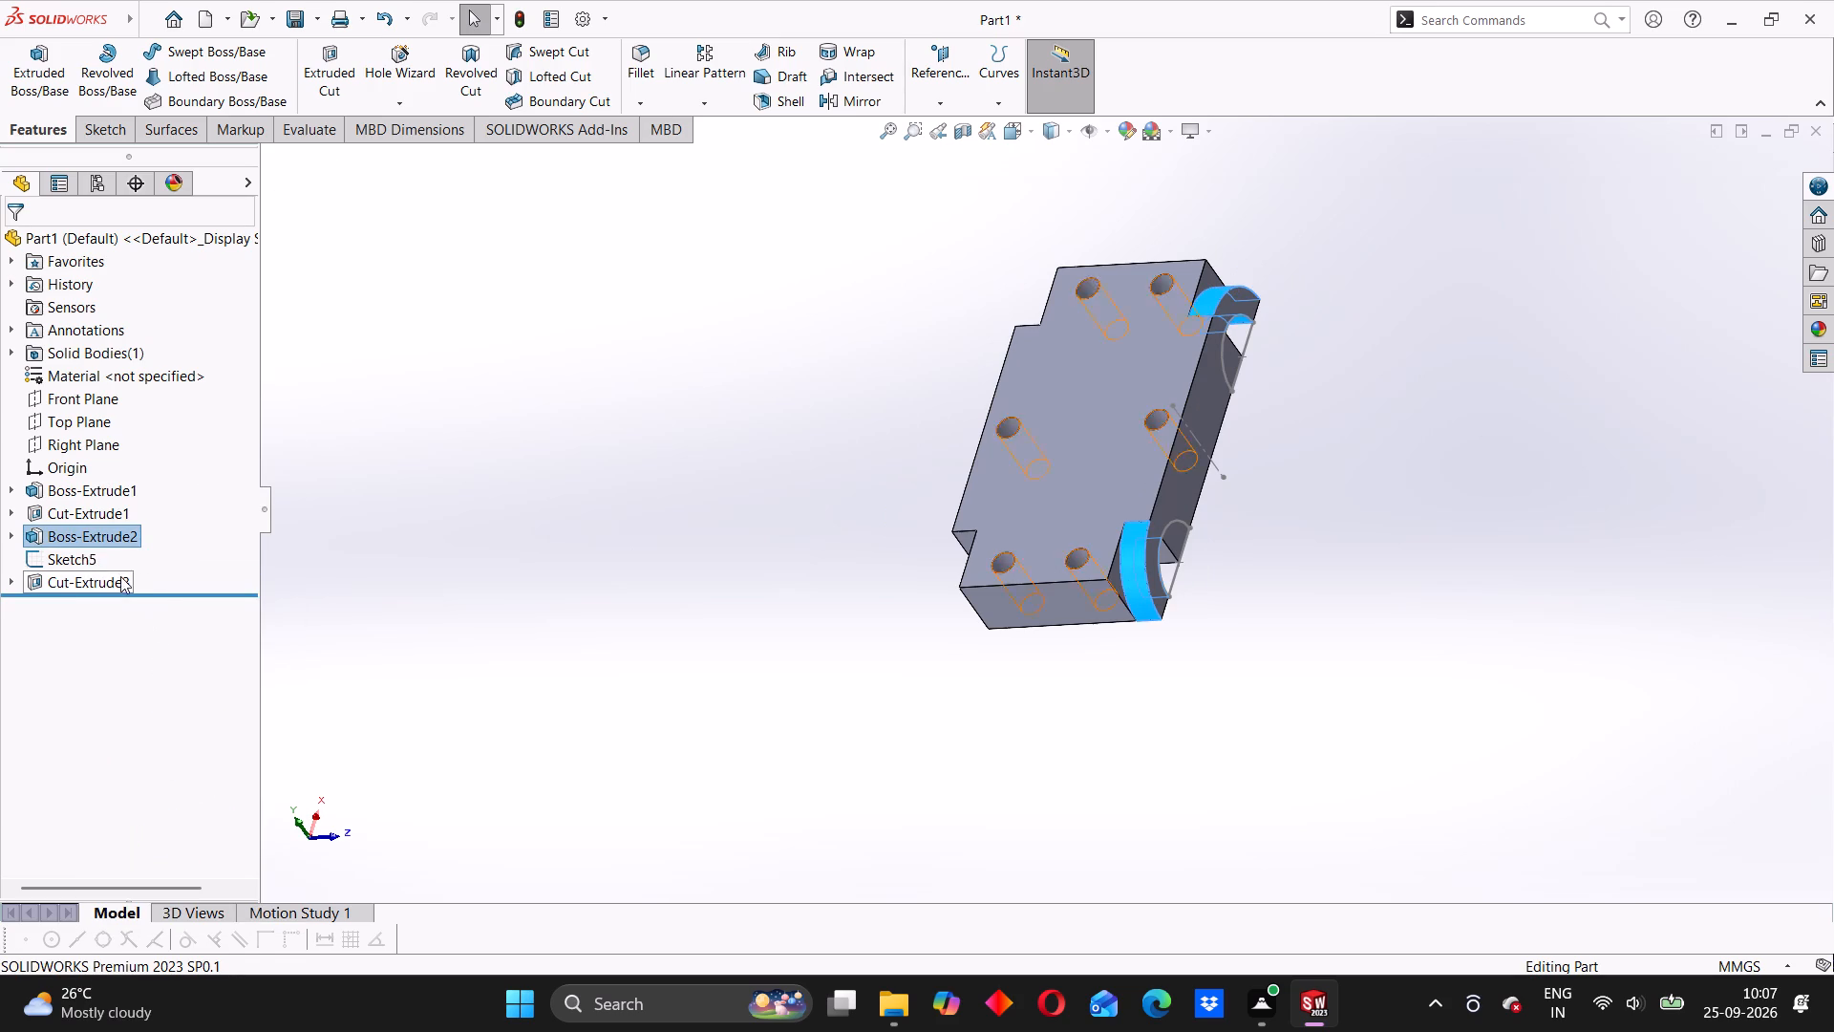
{"action": "right_click", "coordinate": [73, 534]}
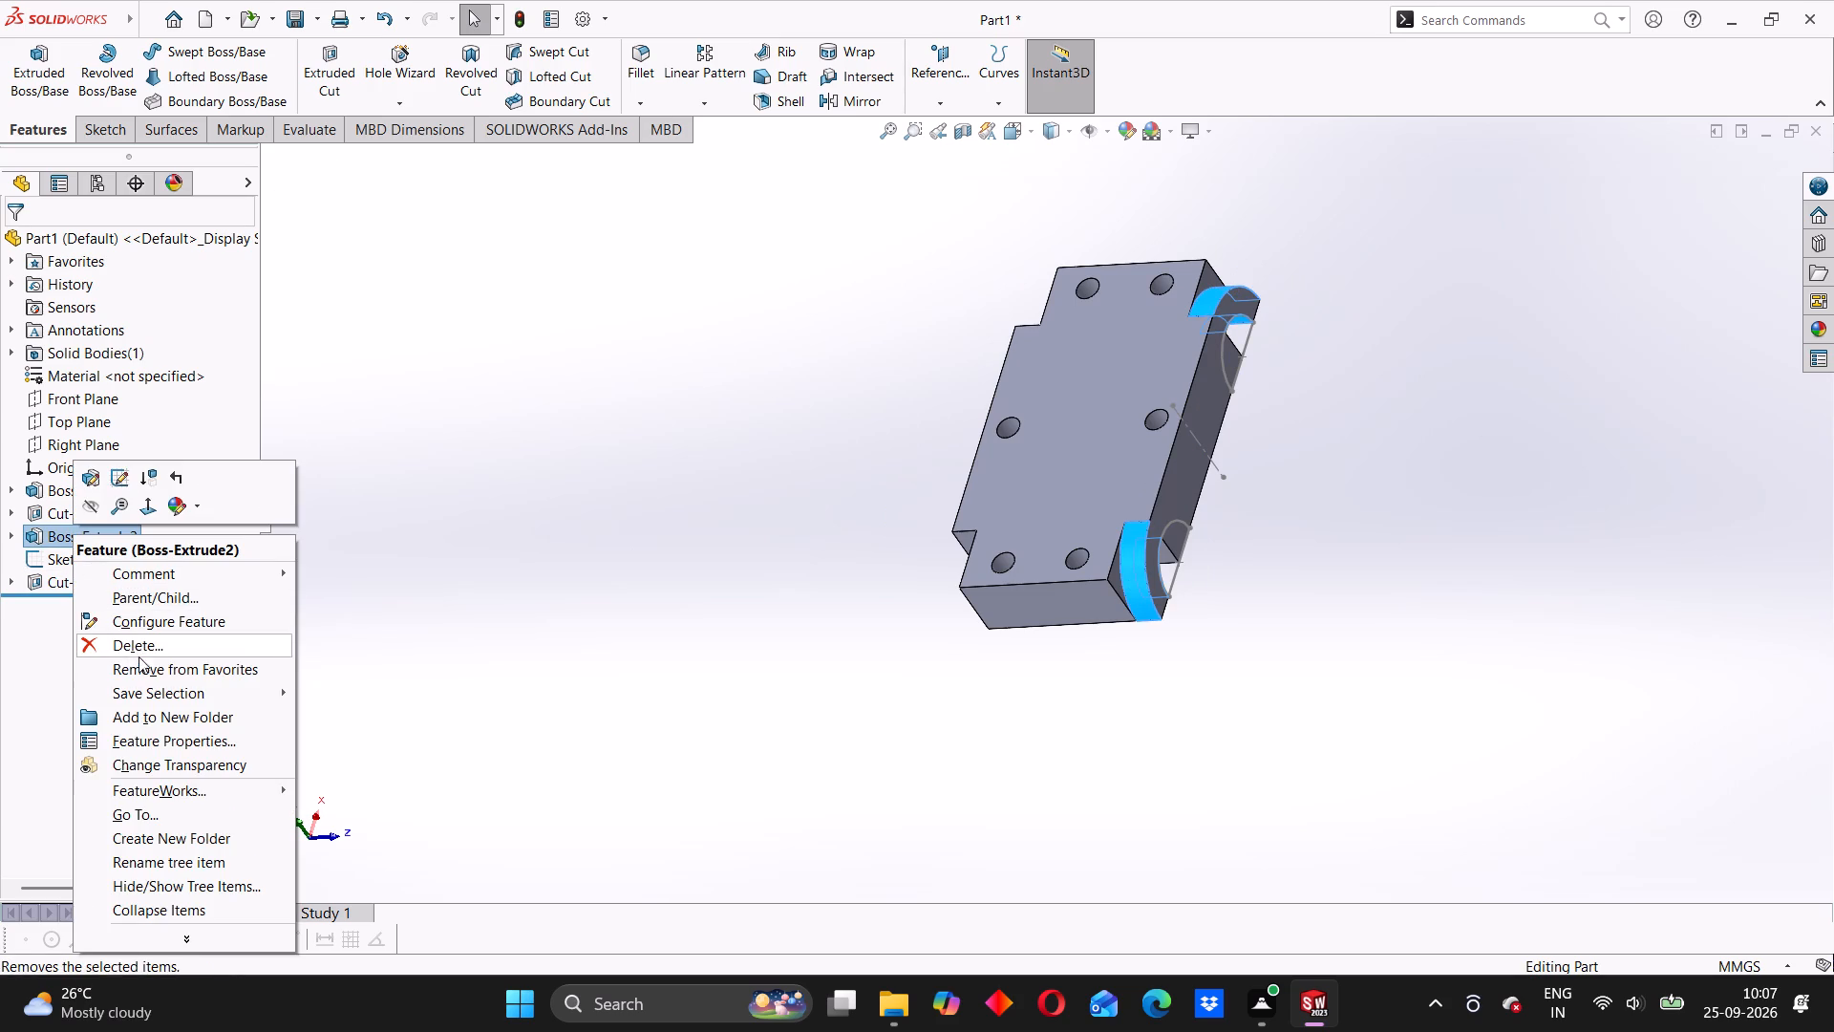
{"action": "left_click", "coordinate": [146, 668]}
{"action": "right_click", "coordinate": [72, 521]}
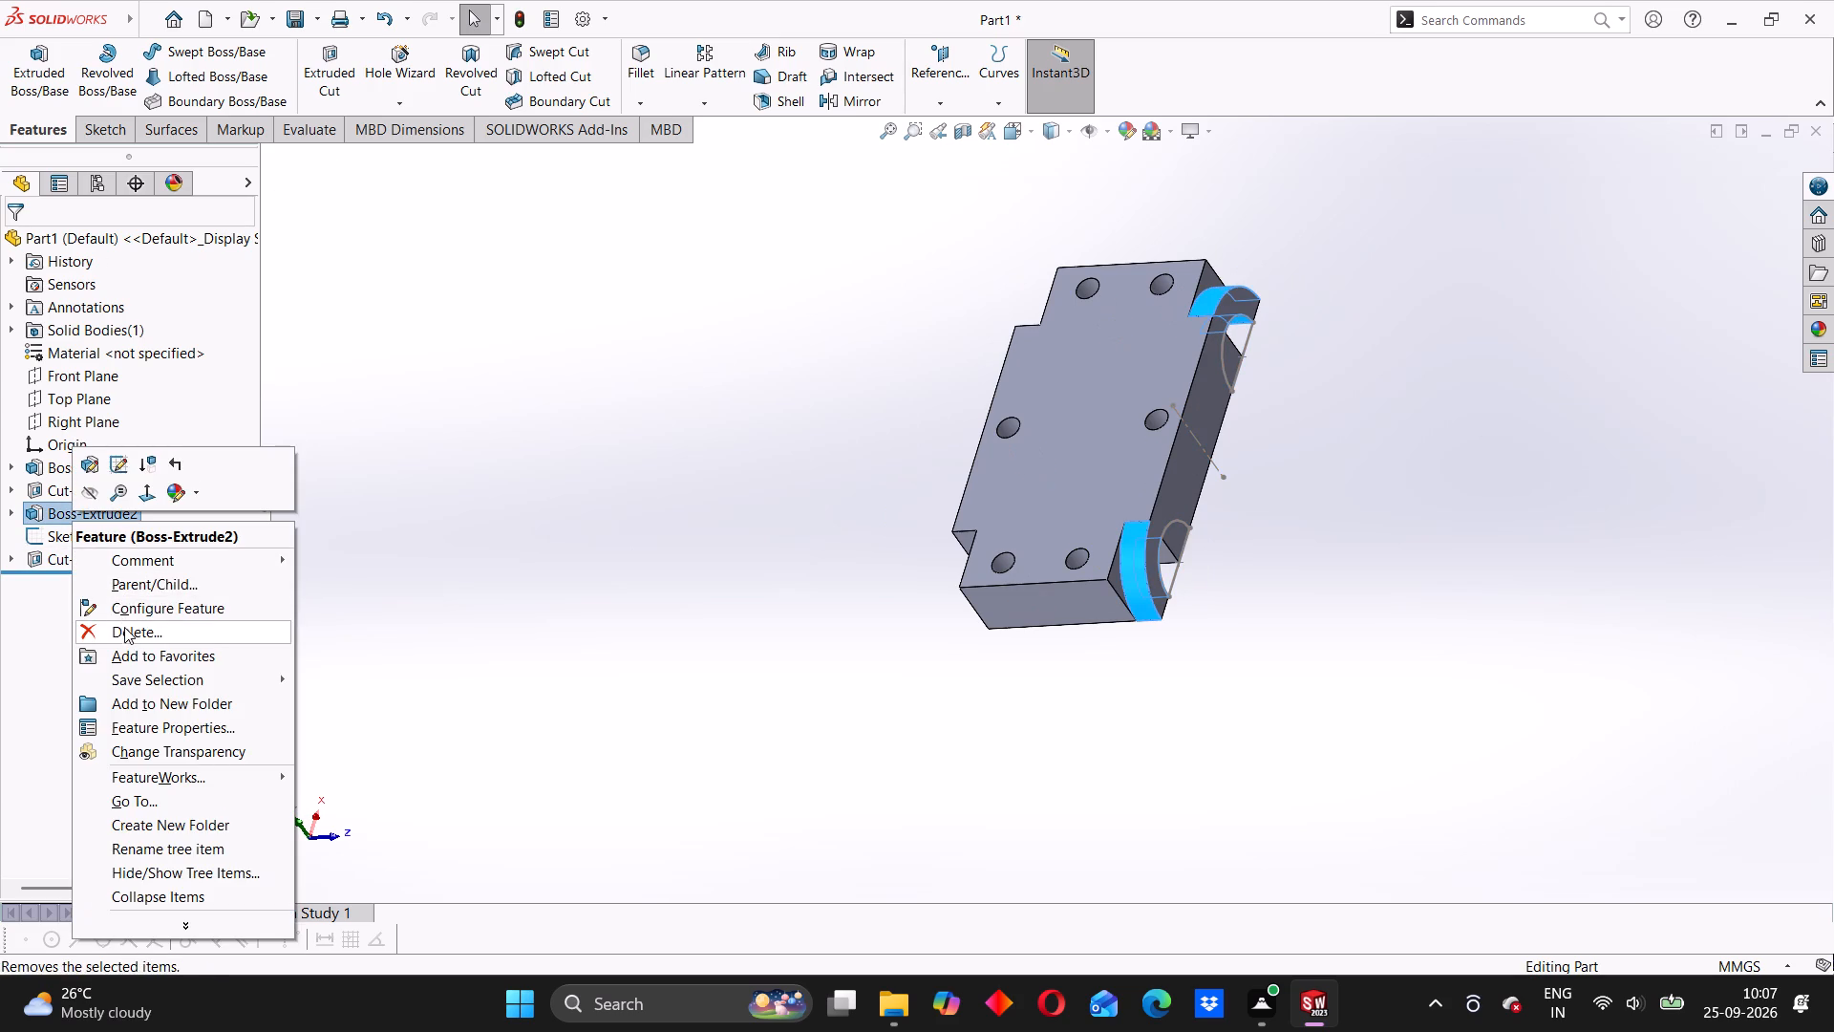
{"action": "left_click", "coordinate": [124, 628]}
{"action": "left_click", "coordinate": [1034, 380]}
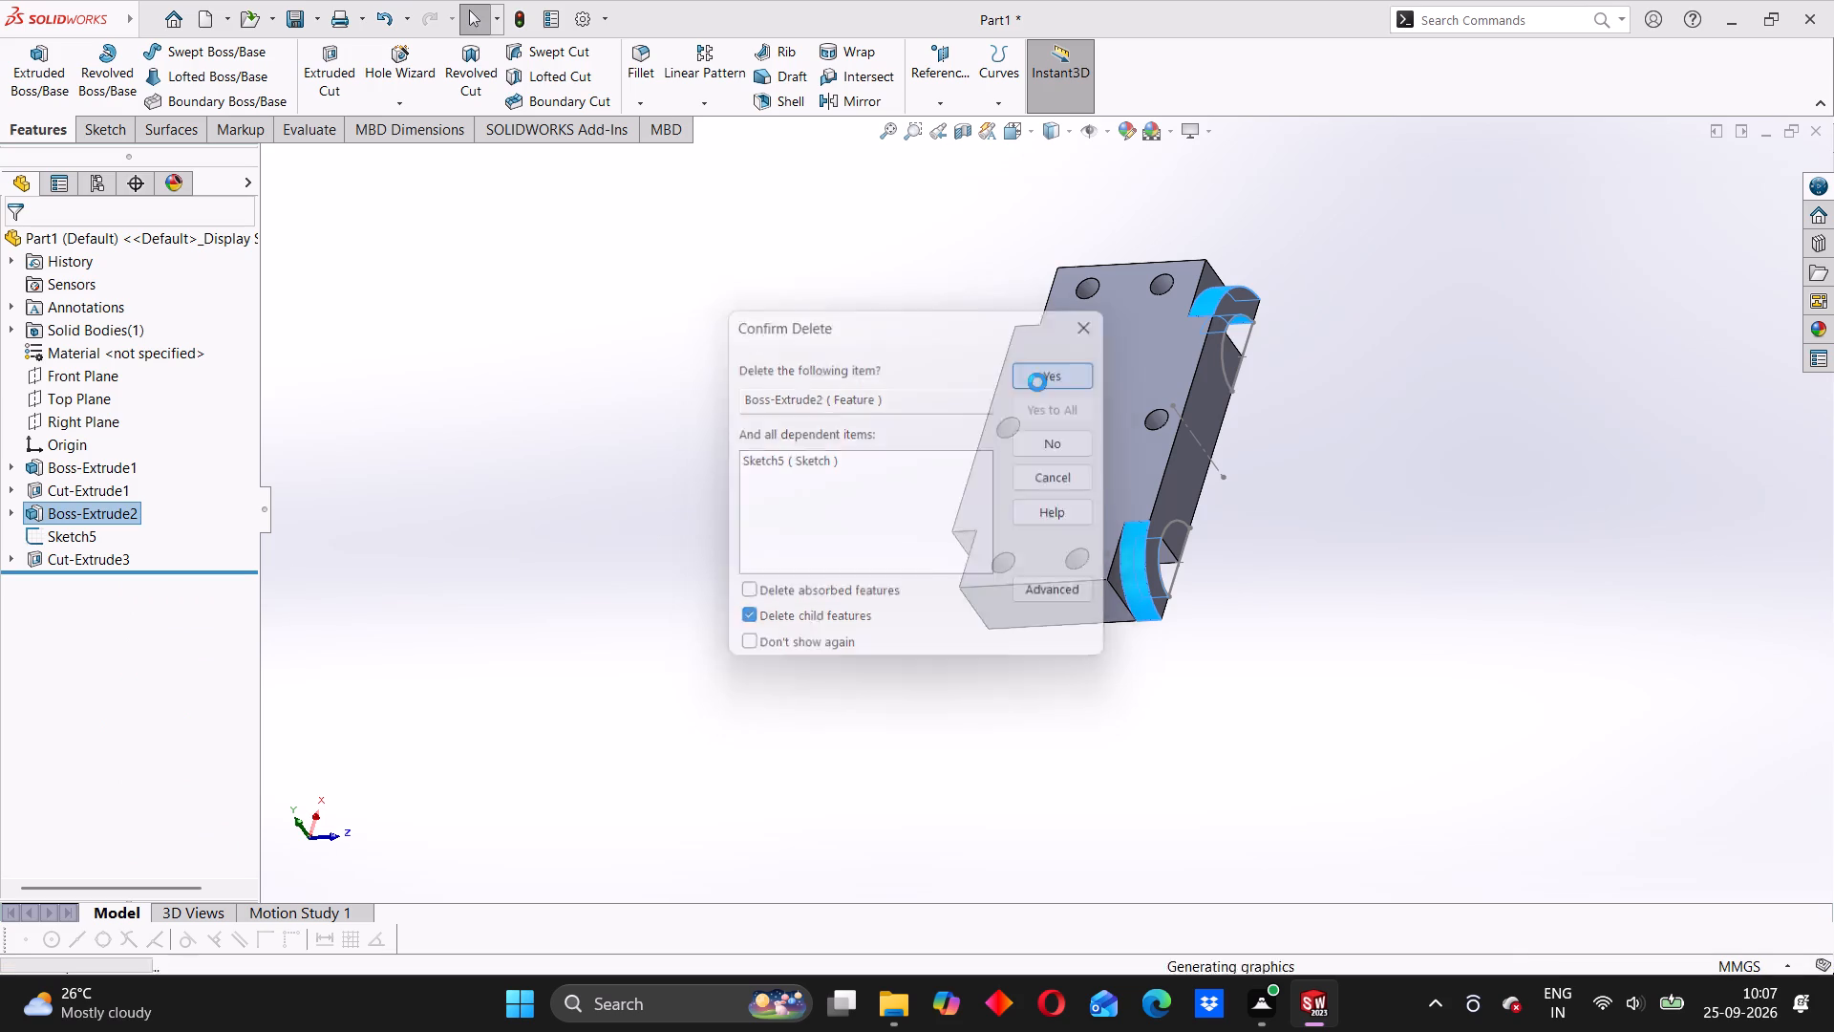
Delete the leftover Sketch3 containing the curved boss profiles.
{"action": "middle_click_drag", "start_coordinate": [1266, 547], "coordinate": [1227, 658]}
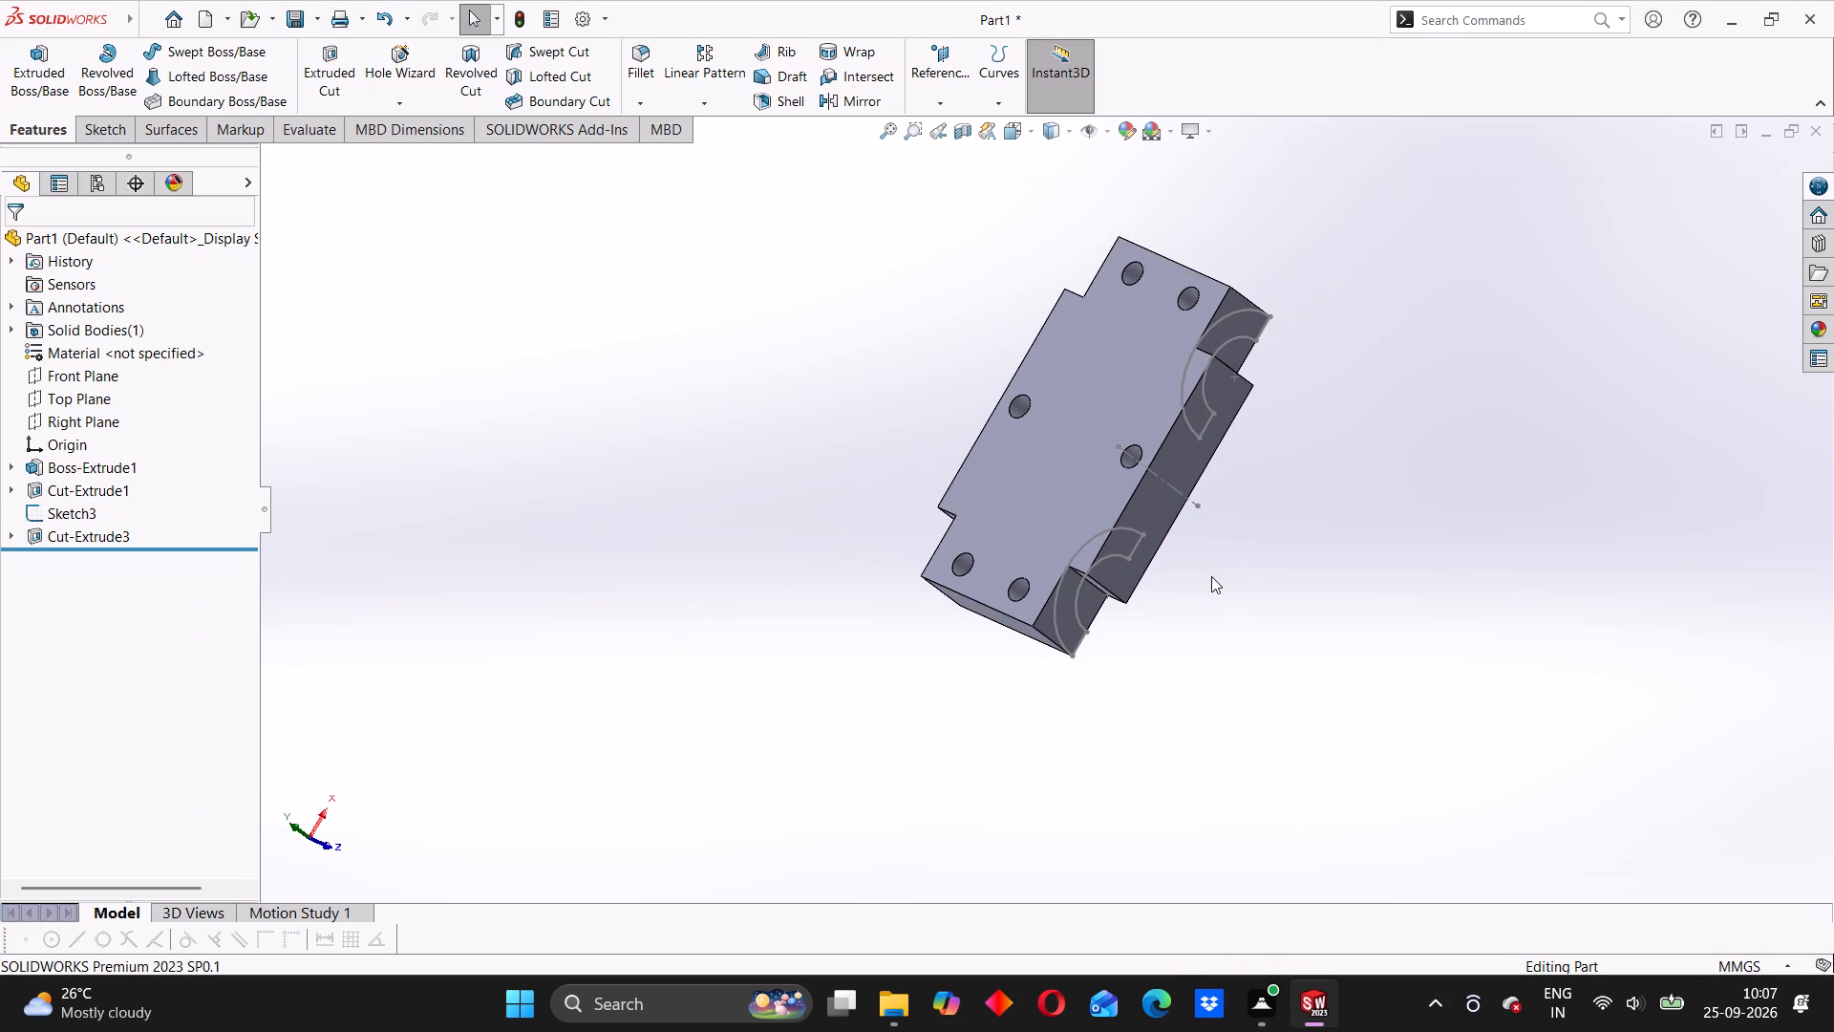
{"action": "scroll", "coordinate": [1198, 566], "scroll_direction": "down", "scroll_amount": 3}
{"action": "middle_click_drag", "start_coordinate": [1050, 565], "coordinate": [1038, 500]}
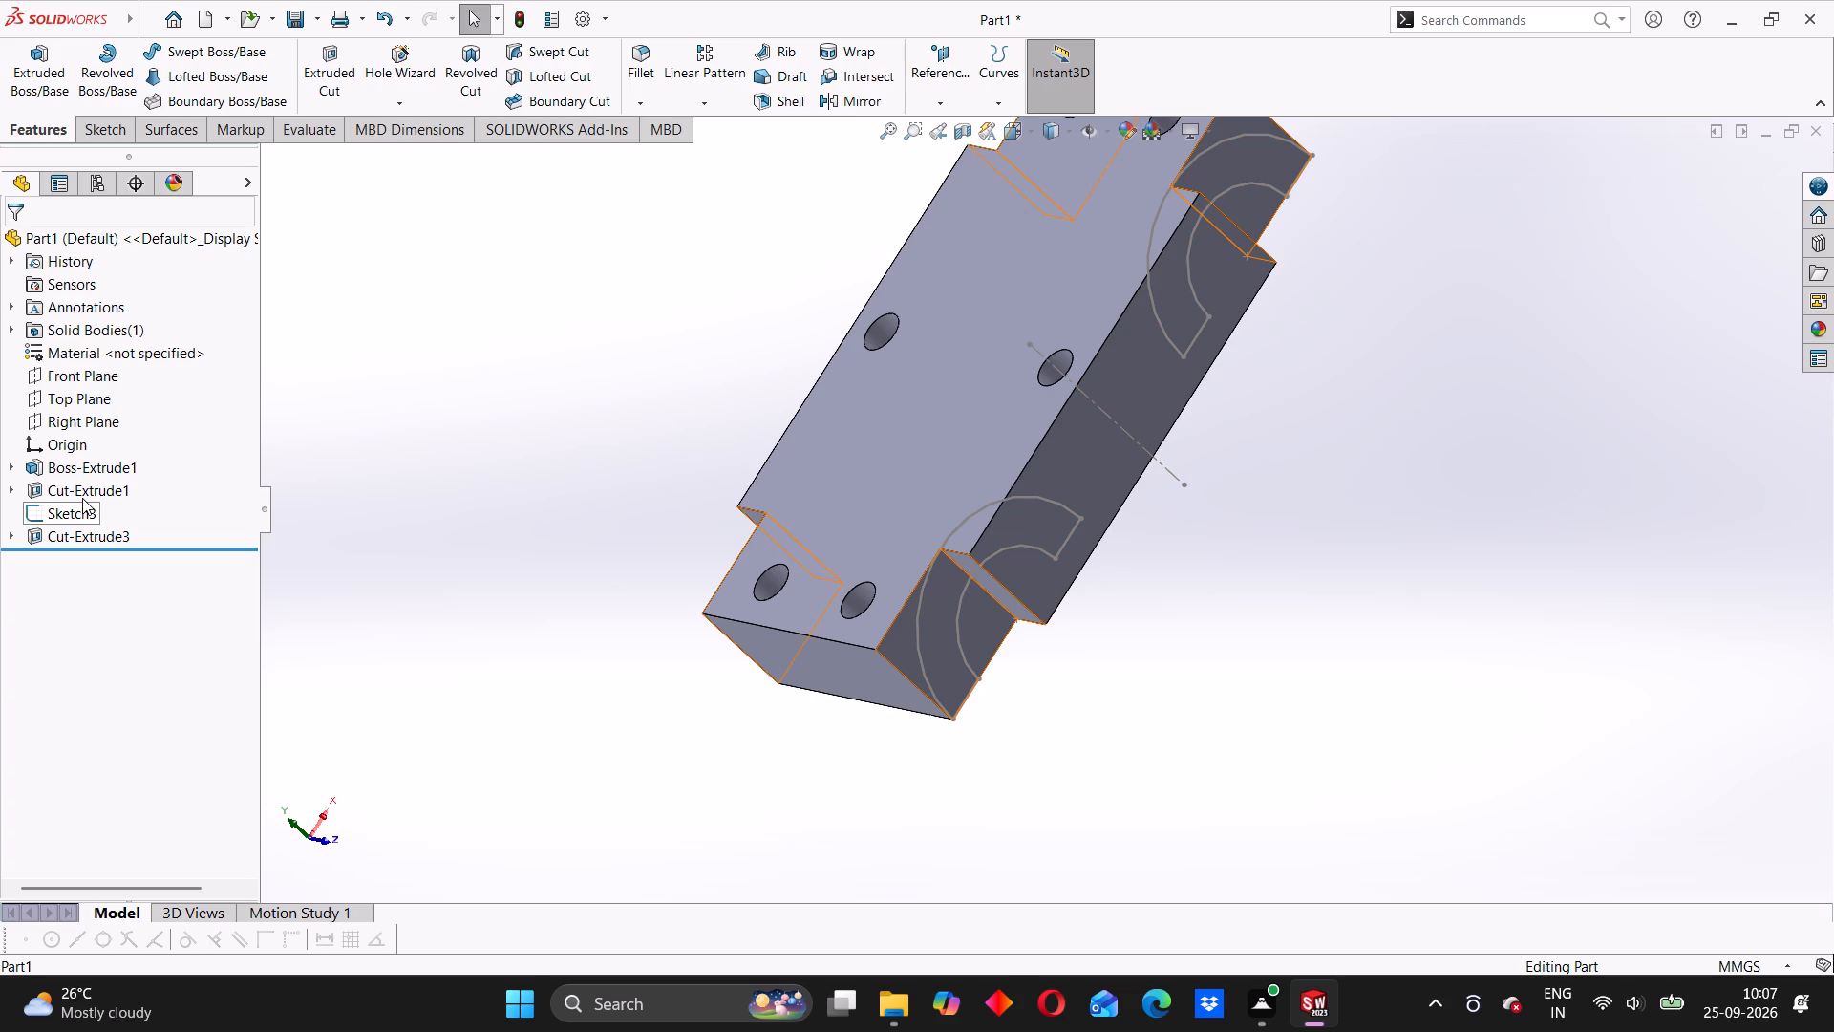
{"action": "right_click", "coordinate": [68, 517]}
{"action": "left_click", "coordinate": [111, 653]}
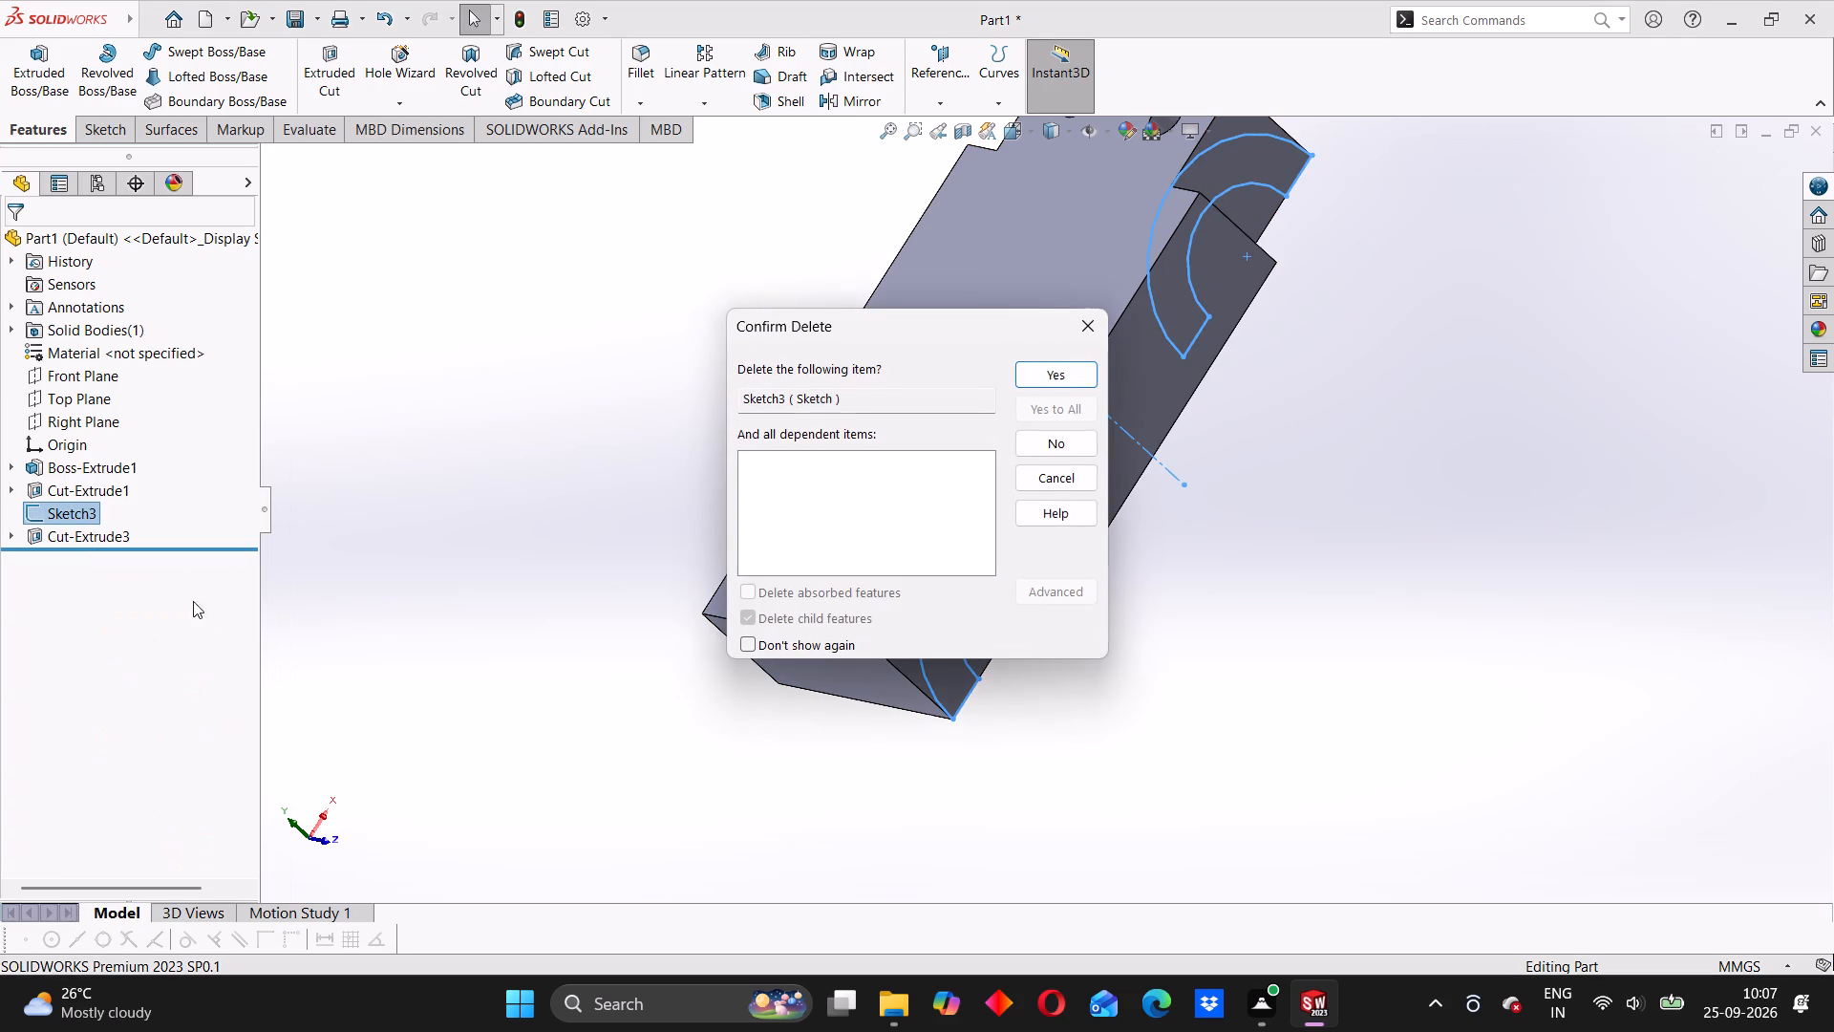
{"action": "left_click", "coordinate": [1057, 372]}
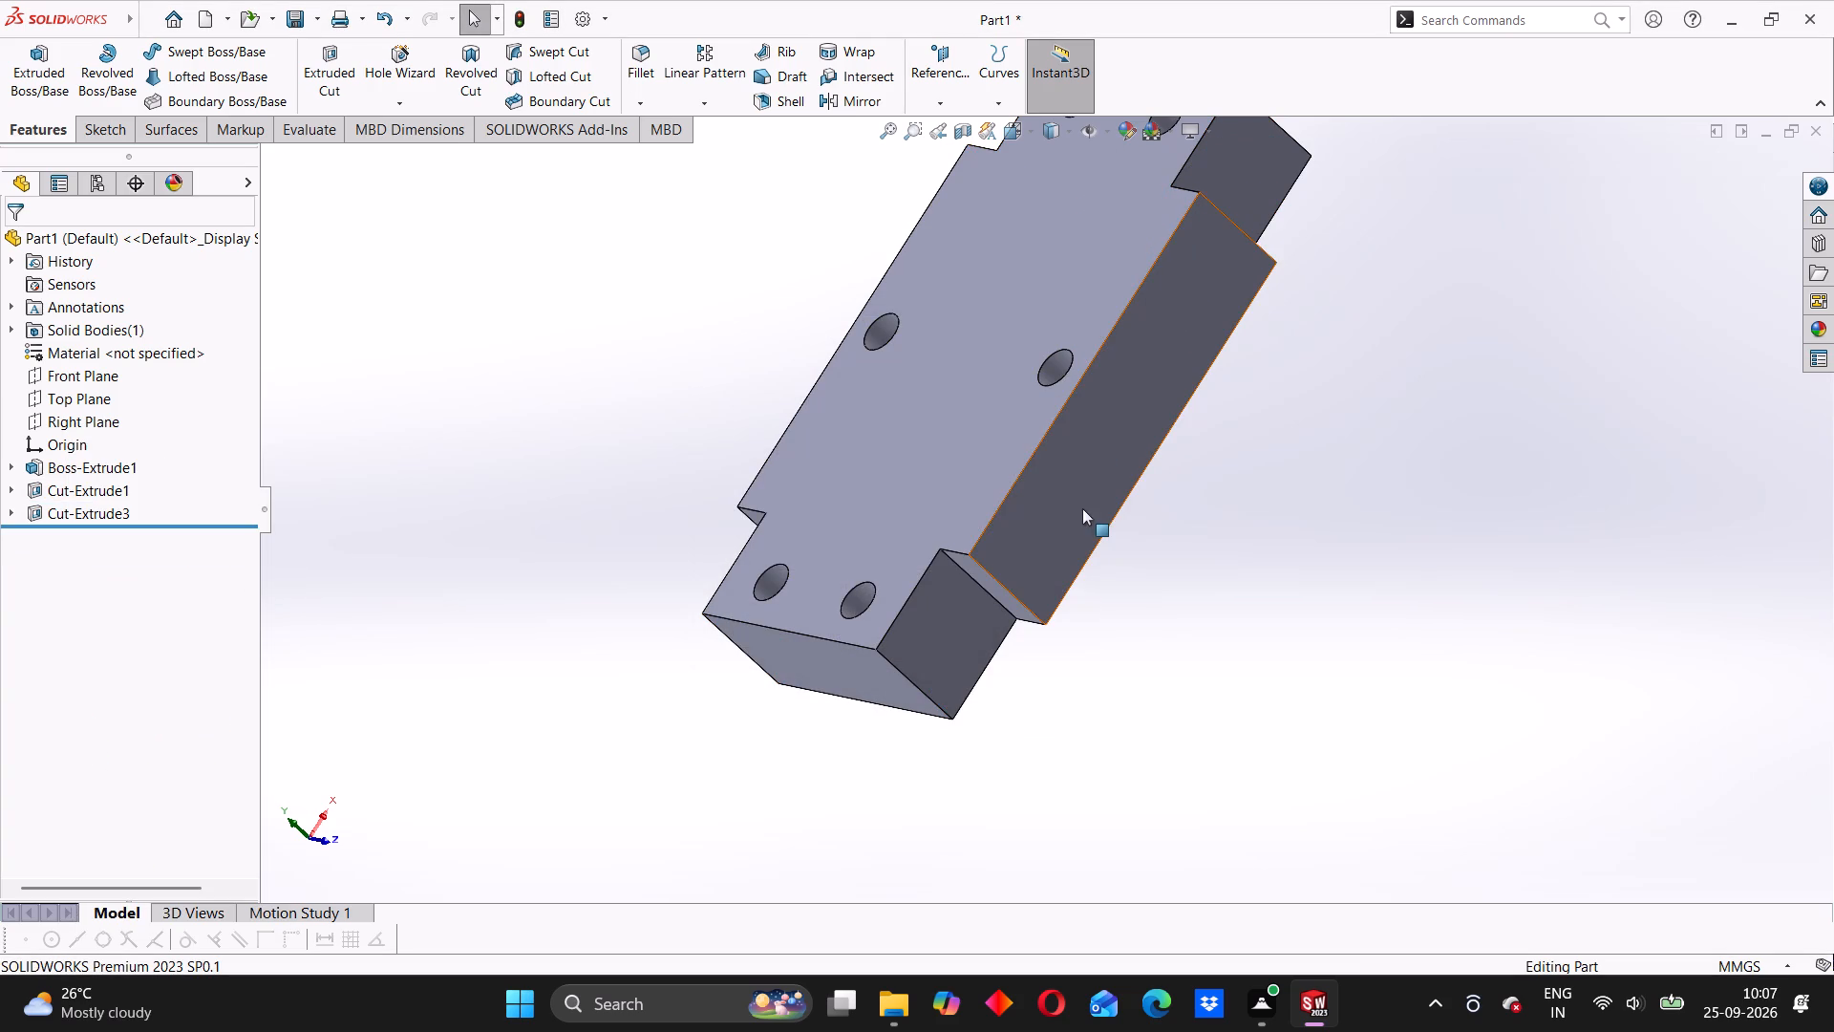
Start a new sketch on the projecting middle section of Part1's long side face.
{"action": "scroll", "coordinate": [1170, 596], "scroll_direction": "up", "scroll_amount": 5}
{"action": "middle_click_drag", "start_coordinate": [1041, 602], "coordinate": [1173, 411]}
{"action": "scroll", "coordinate": [1041, 602], "scroll_direction": "up", "scroll_amount": 1}
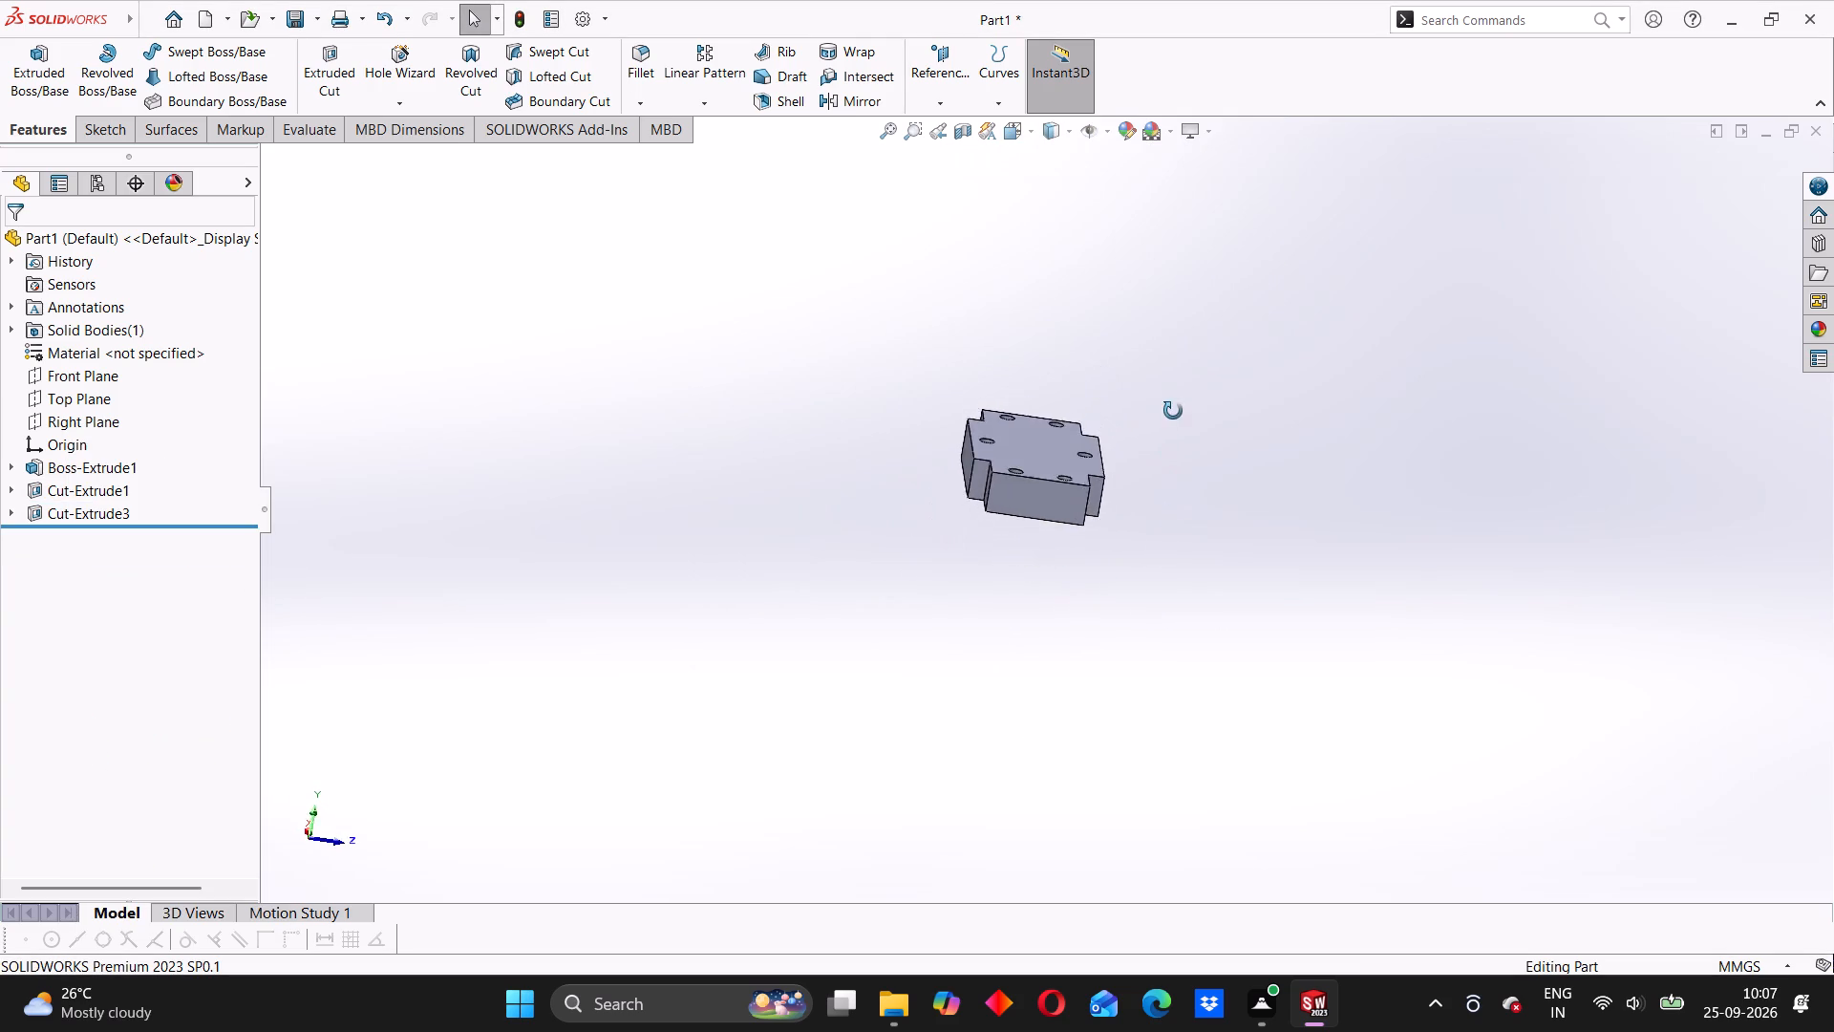
{"action": "middle_click_drag", "start_coordinate": [1173, 411], "coordinate": [869, 556]}
{"action": "middle_click_drag", "start_coordinate": [937, 544], "coordinate": [1084, 552]}
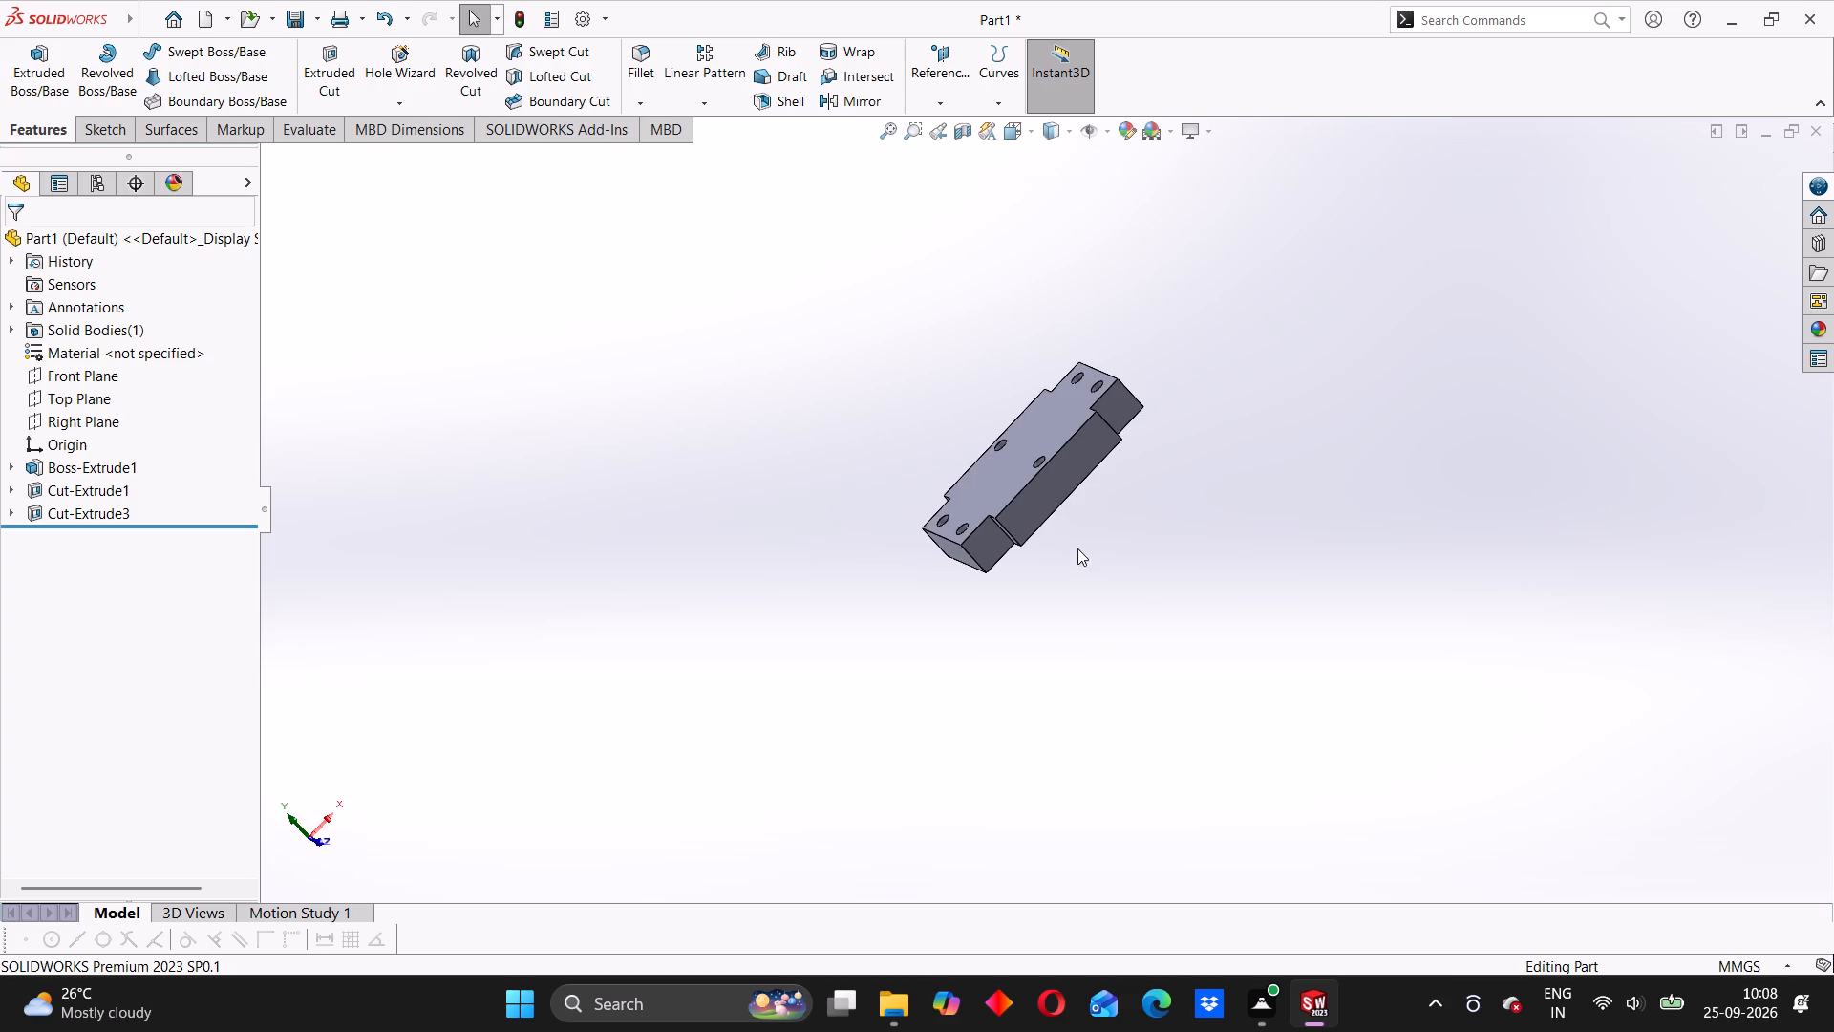
{"action": "scroll", "coordinate": [1054, 538], "scroll_direction": "down", "scroll_amount": 9}
{"action": "scroll", "coordinate": [958, 536], "scroll_direction": "up", "scroll_amount": 2}
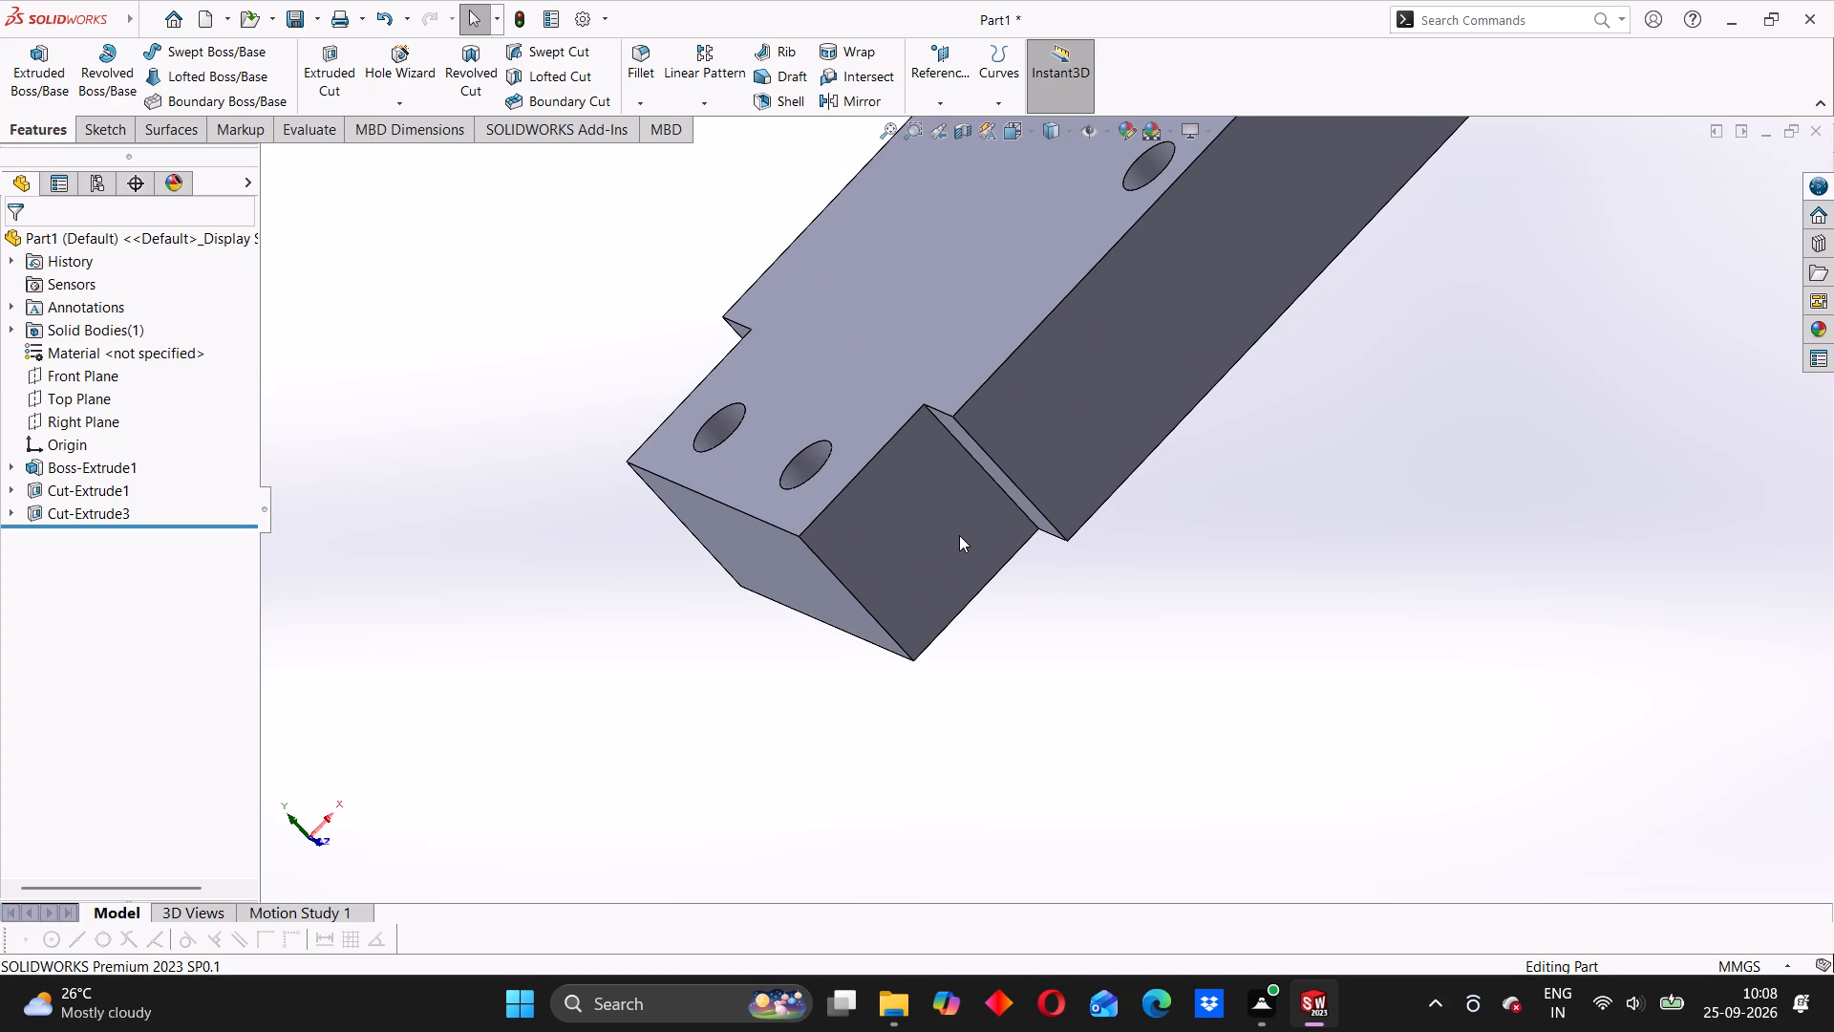
{"action": "scroll", "coordinate": [1031, 485], "scroll_direction": "up", "scroll_amount": 2}
{"action": "left_click", "coordinate": [1092, 422]}
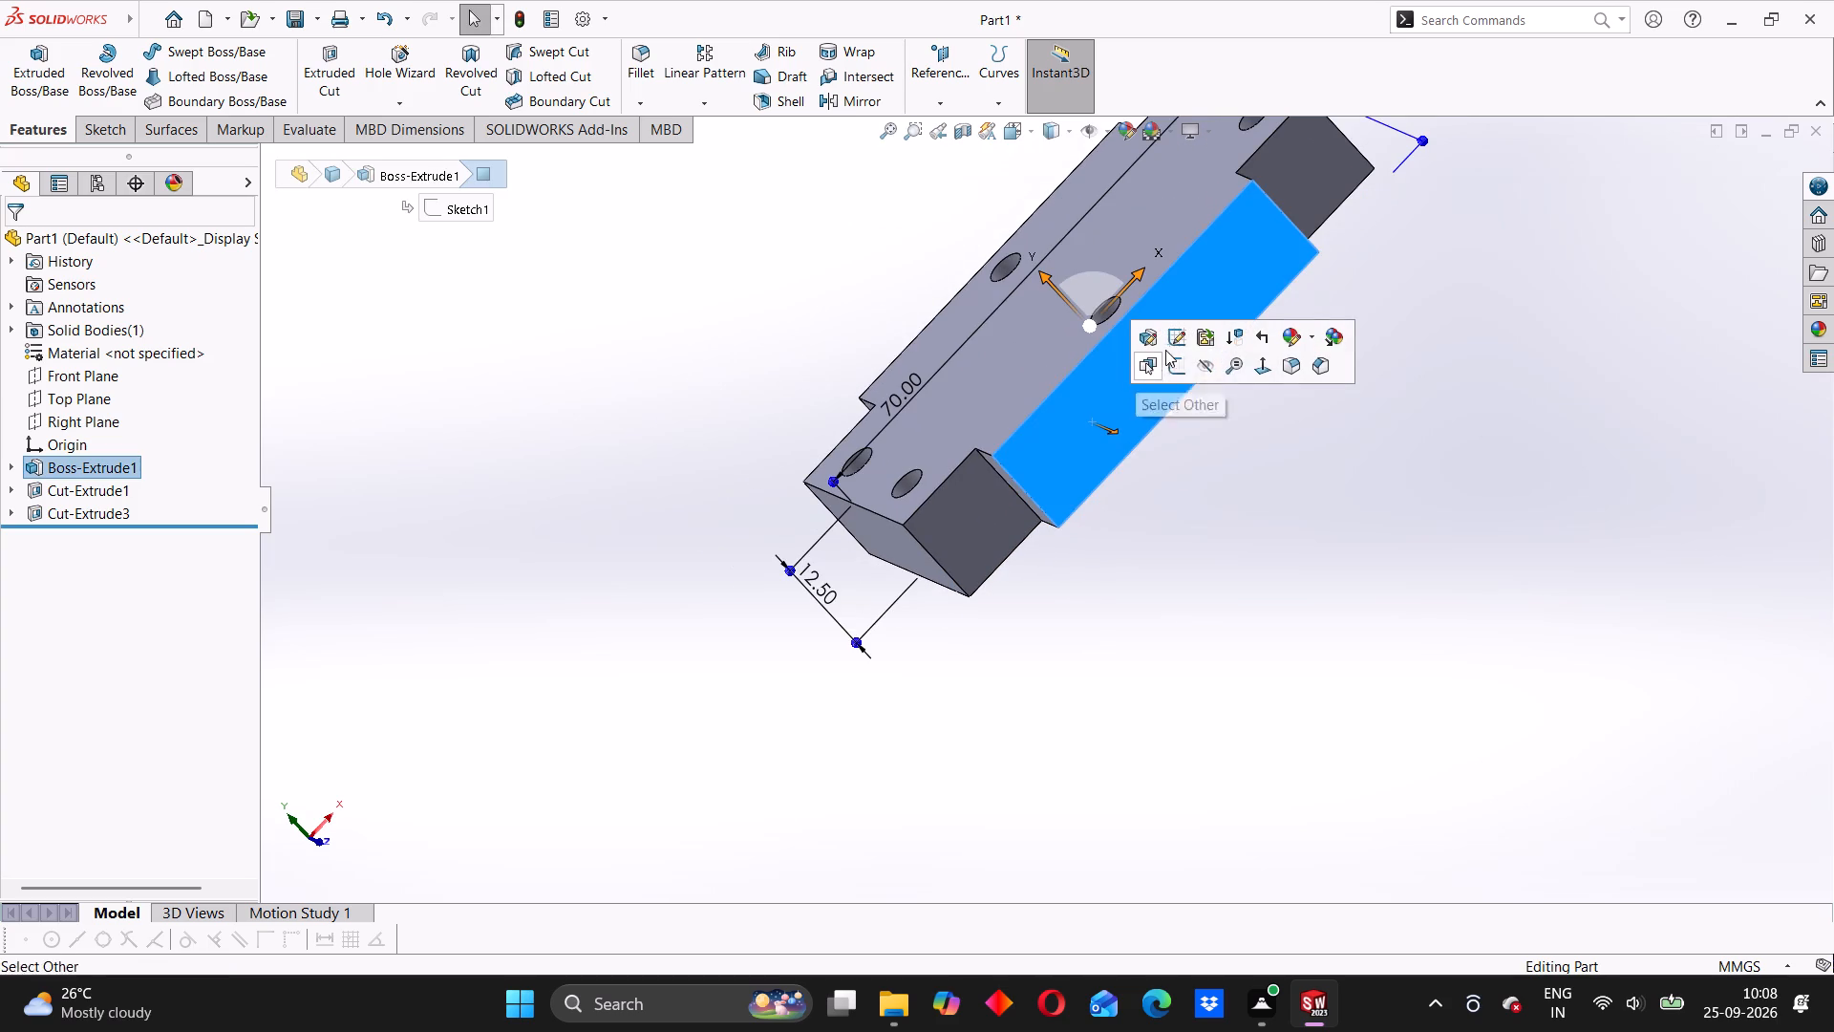
{"action": "left_click", "coordinate": [1168, 360]}
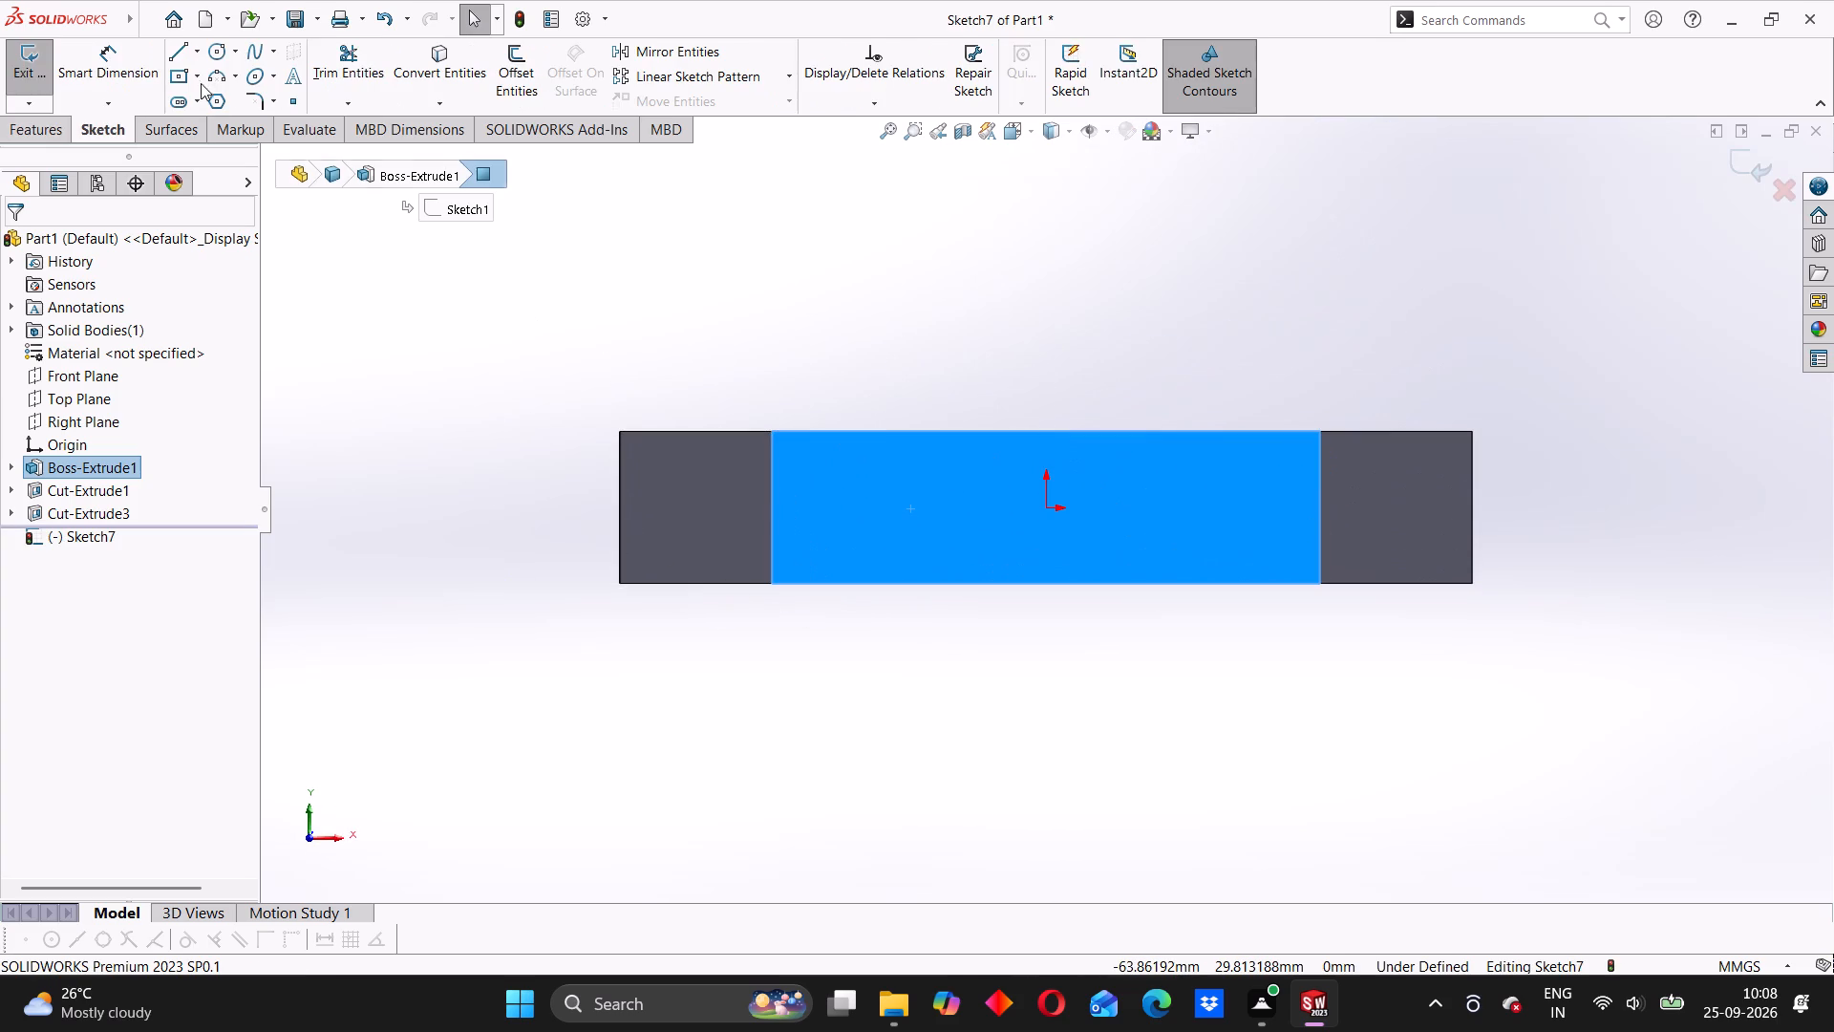
Draw a vertical construction centreline through the origin, extending beyond the block's upper and lower edges.
{"action": "left_click", "coordinate": [196, 53]}
{"action": "left_click", "coordinate": [215, 97]}
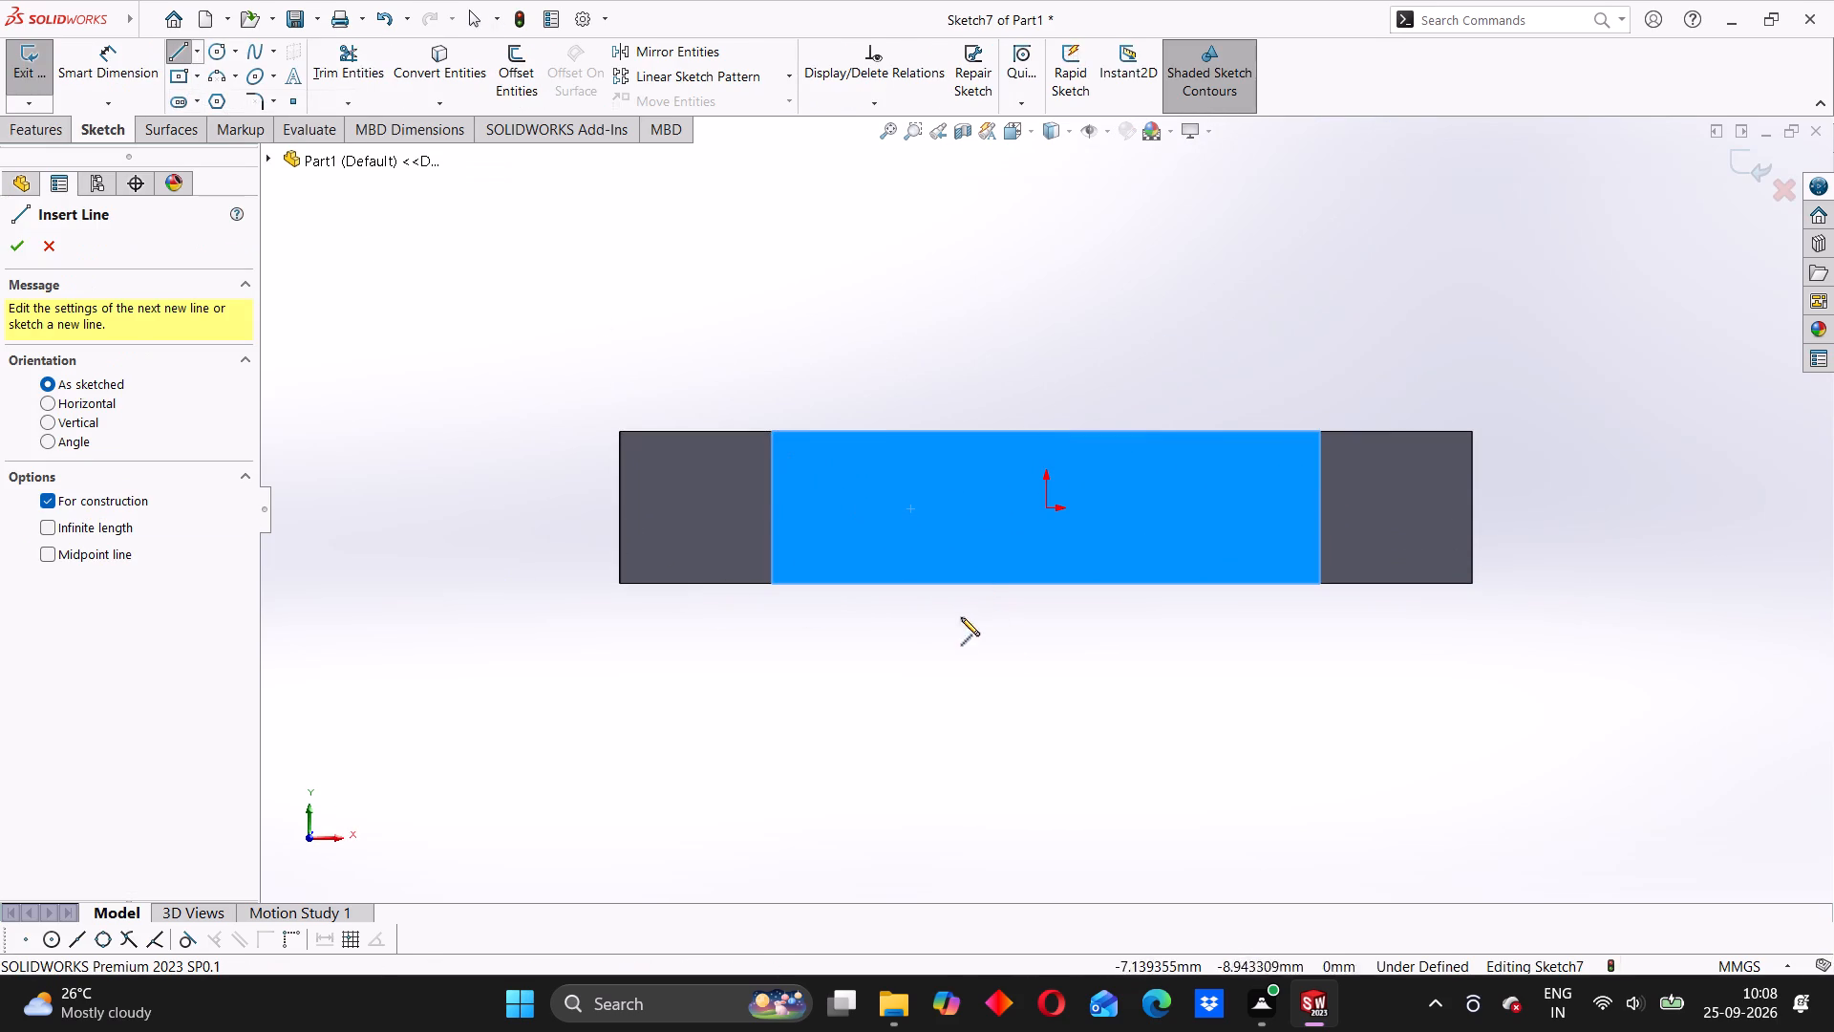
{"action": "left_click", "coordinate": [1049, 656]}
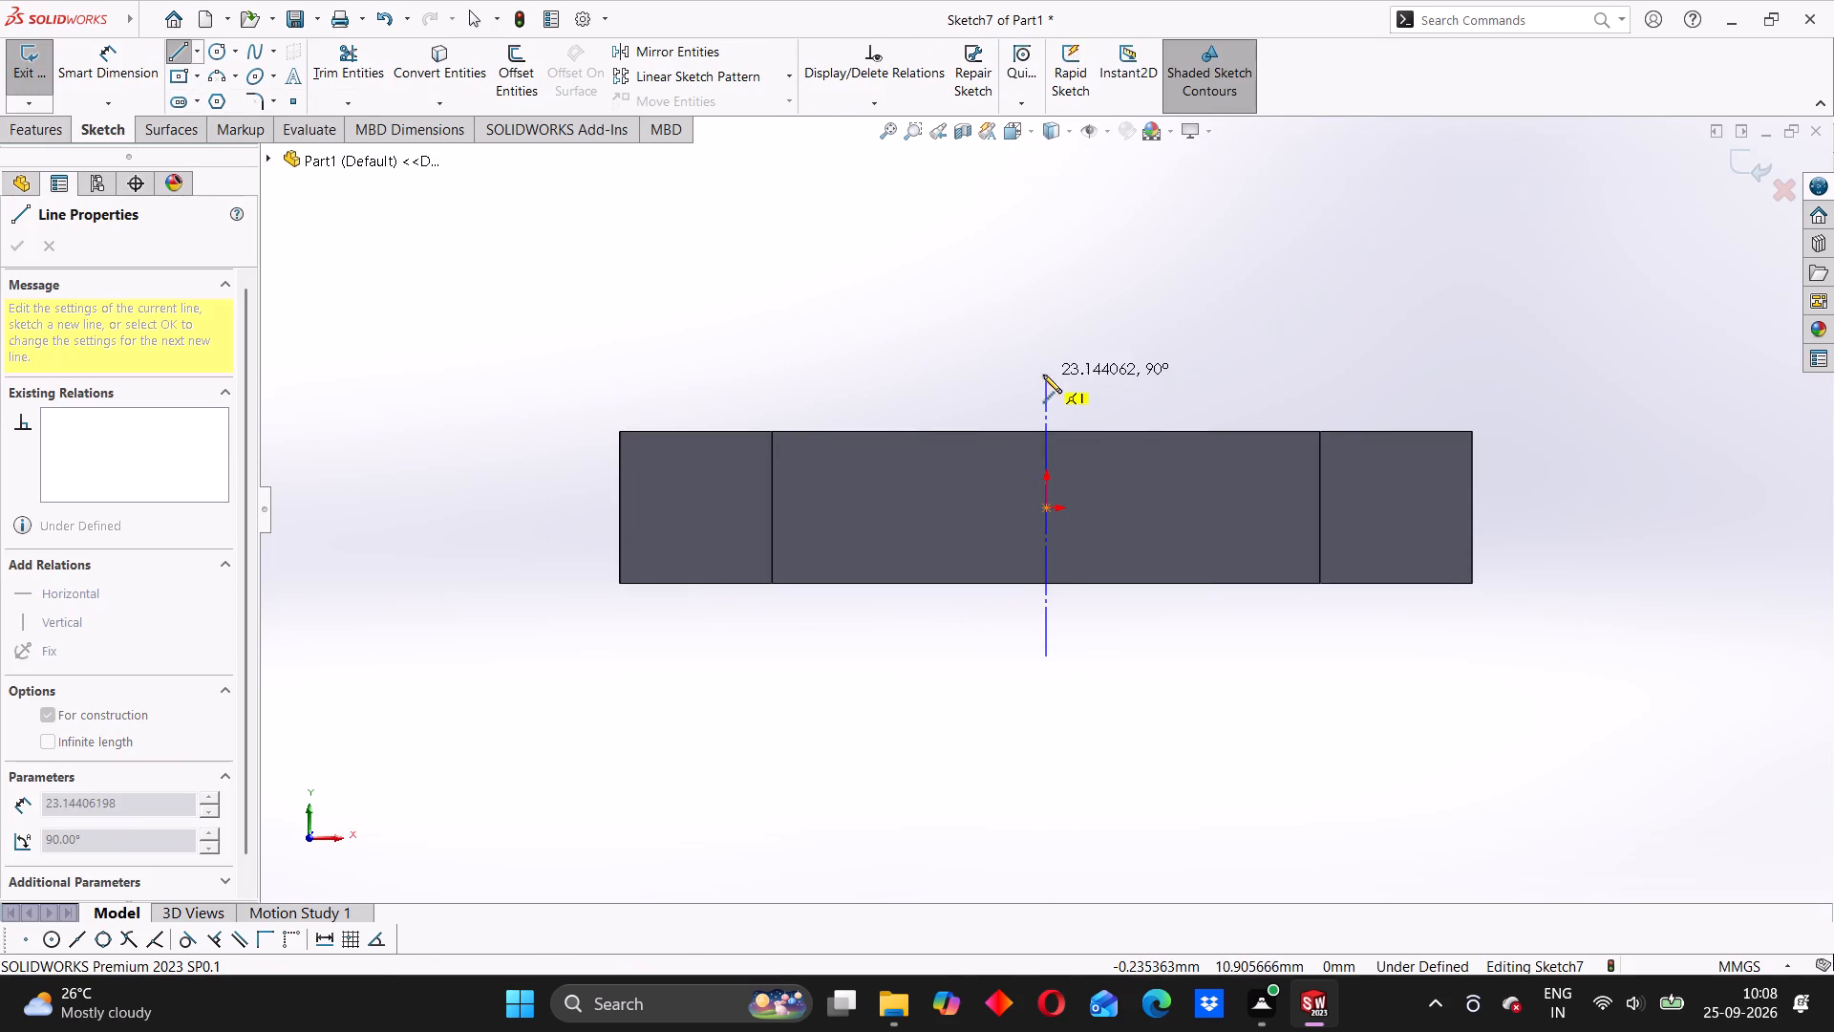
{"action": "left_click", "coordinate": [1044, 344]}
{"action": "right_click", "coordinate": [1113, 294]}
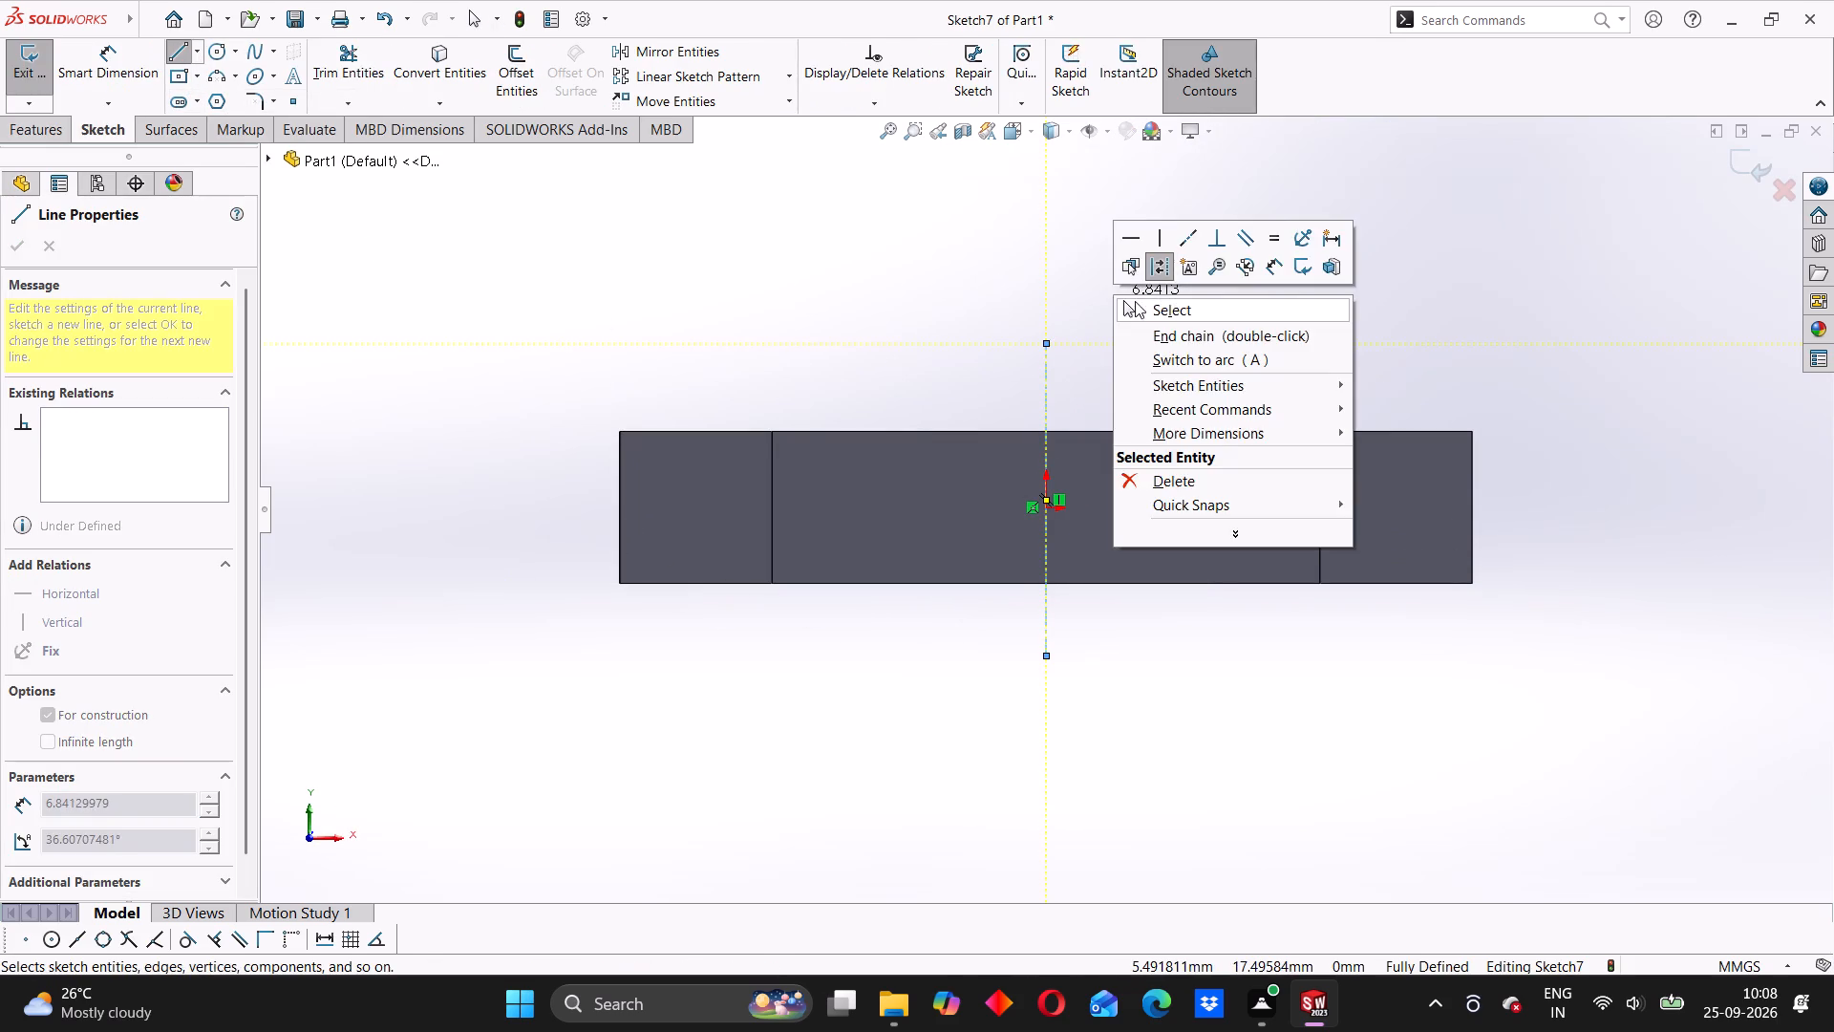
{"action": "left_click", "coordinate": [1145, 306]}
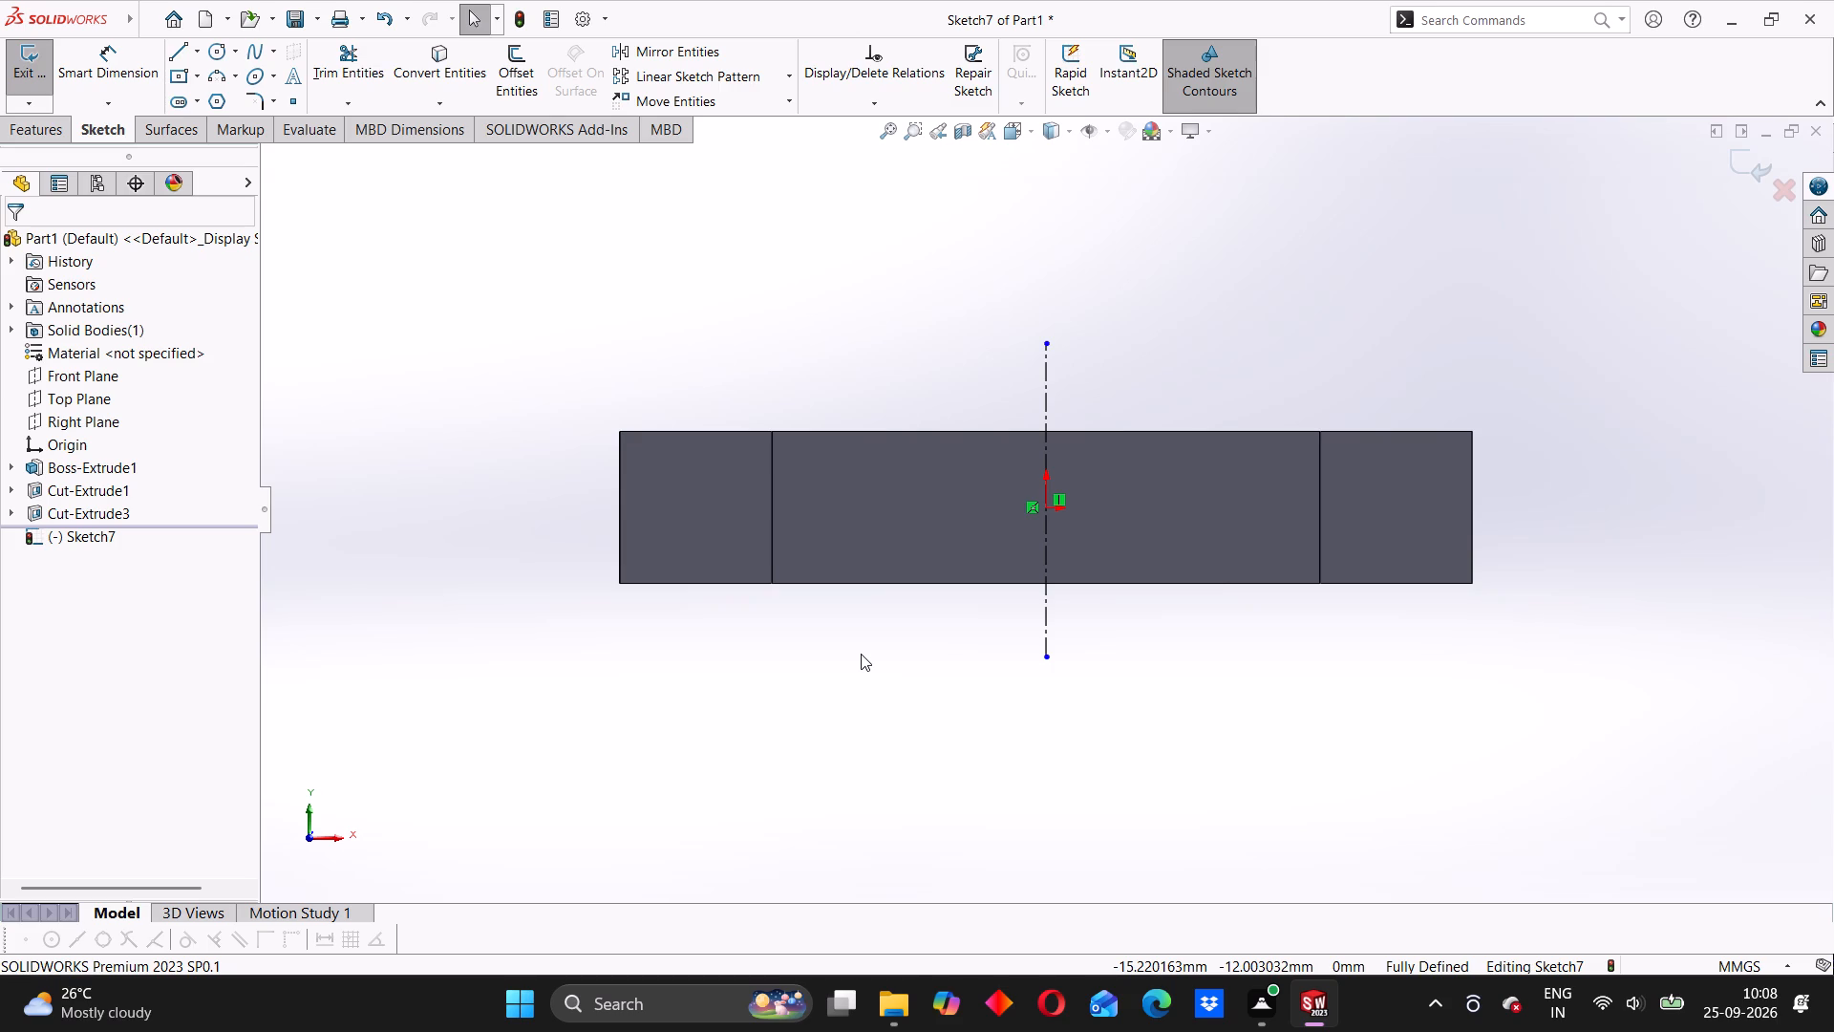
{"action": "left_click", "coordinate": [610, 270]}
Sketch a circle of 12.5 mm radius centred on the block's lower edge, to the left of the centreline.
{"action": "left_click", "coordinate": [220, 53]}
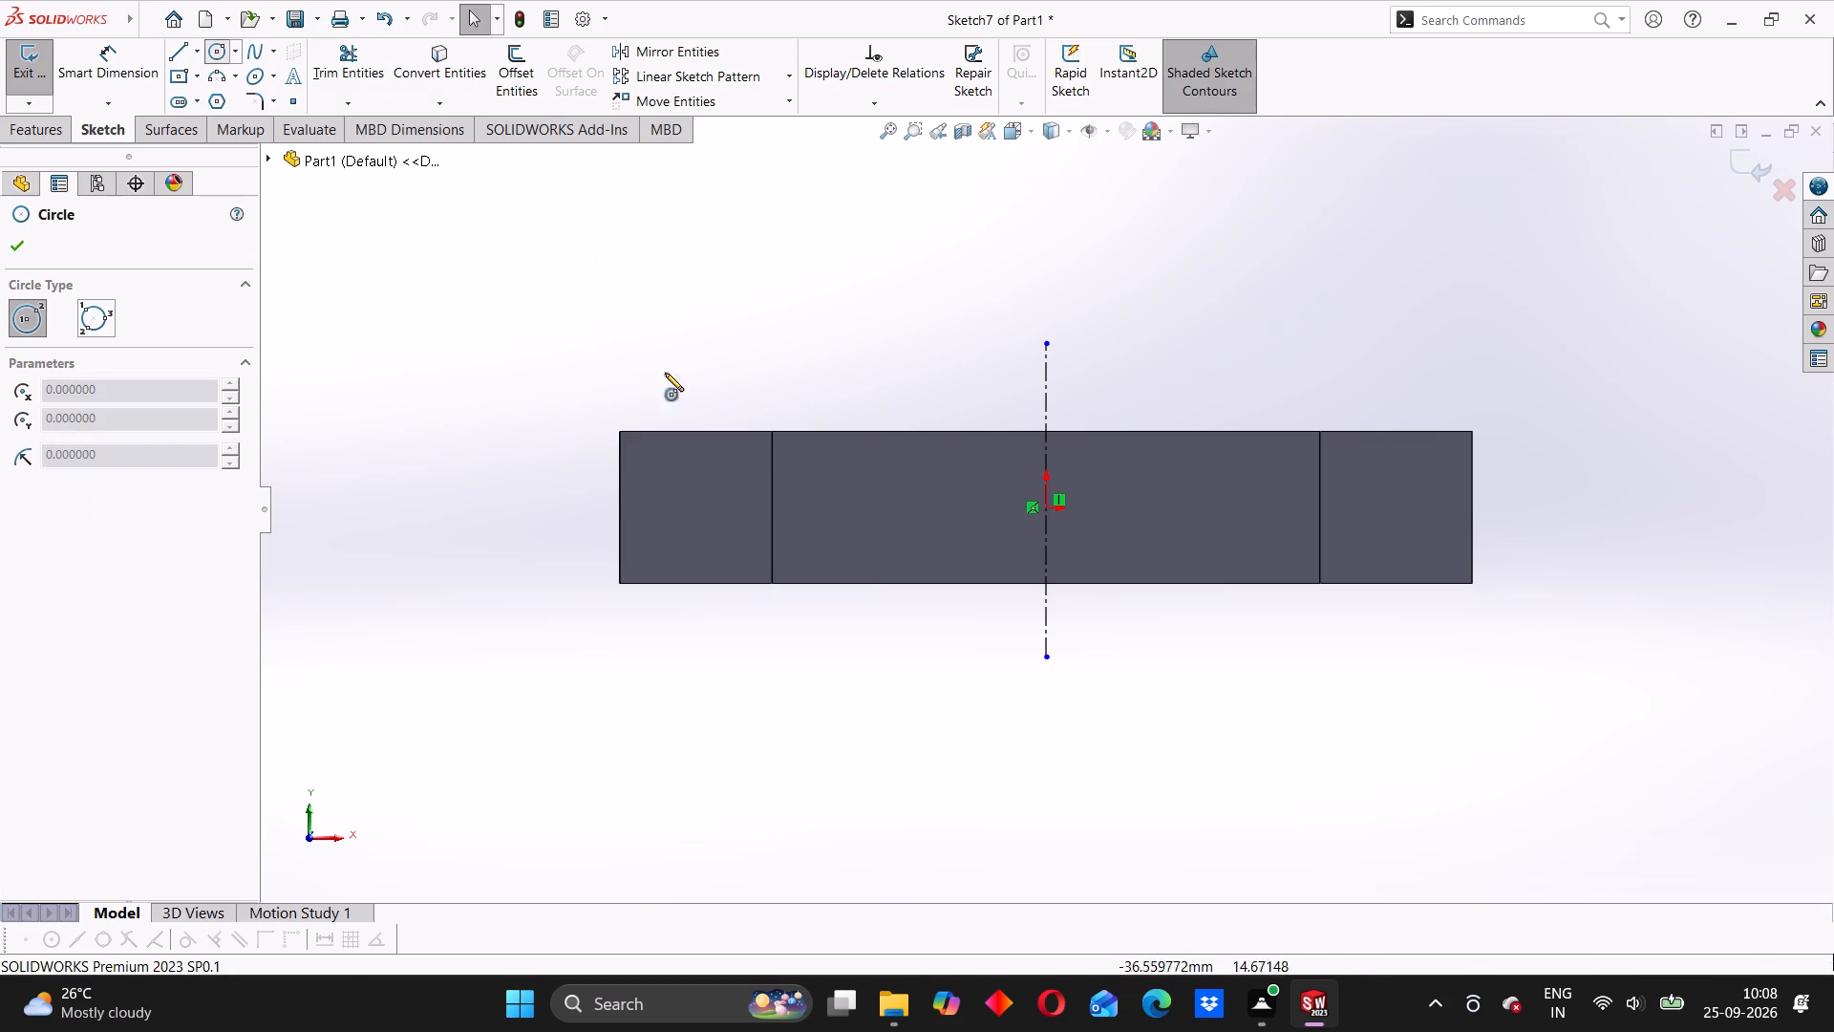
{"action": "left_click", "coordinate": [865, 586]}
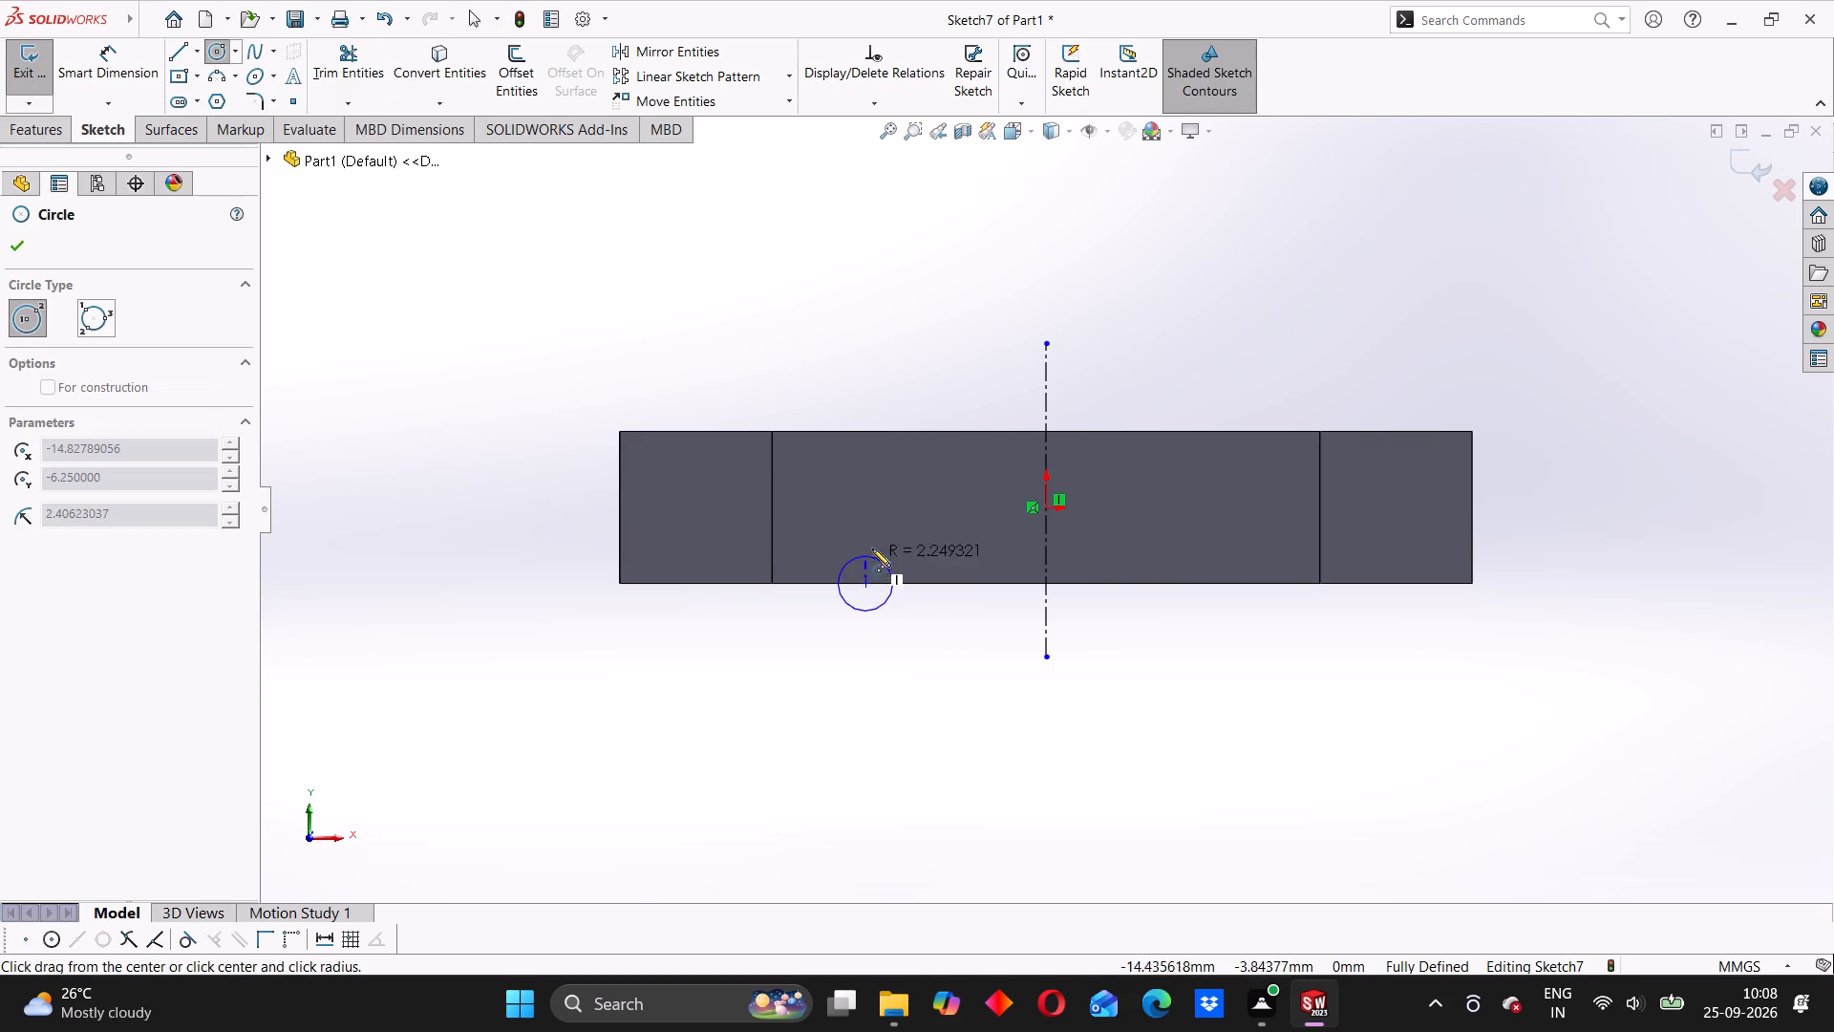
{"action": "left_click", "coordinate": [874, 434]}
Dimension the circle's centre 35/2 mm from the centreline and set its diameter to 25 mm.
{"action": "left_click", "coordinate": [110, 74]}
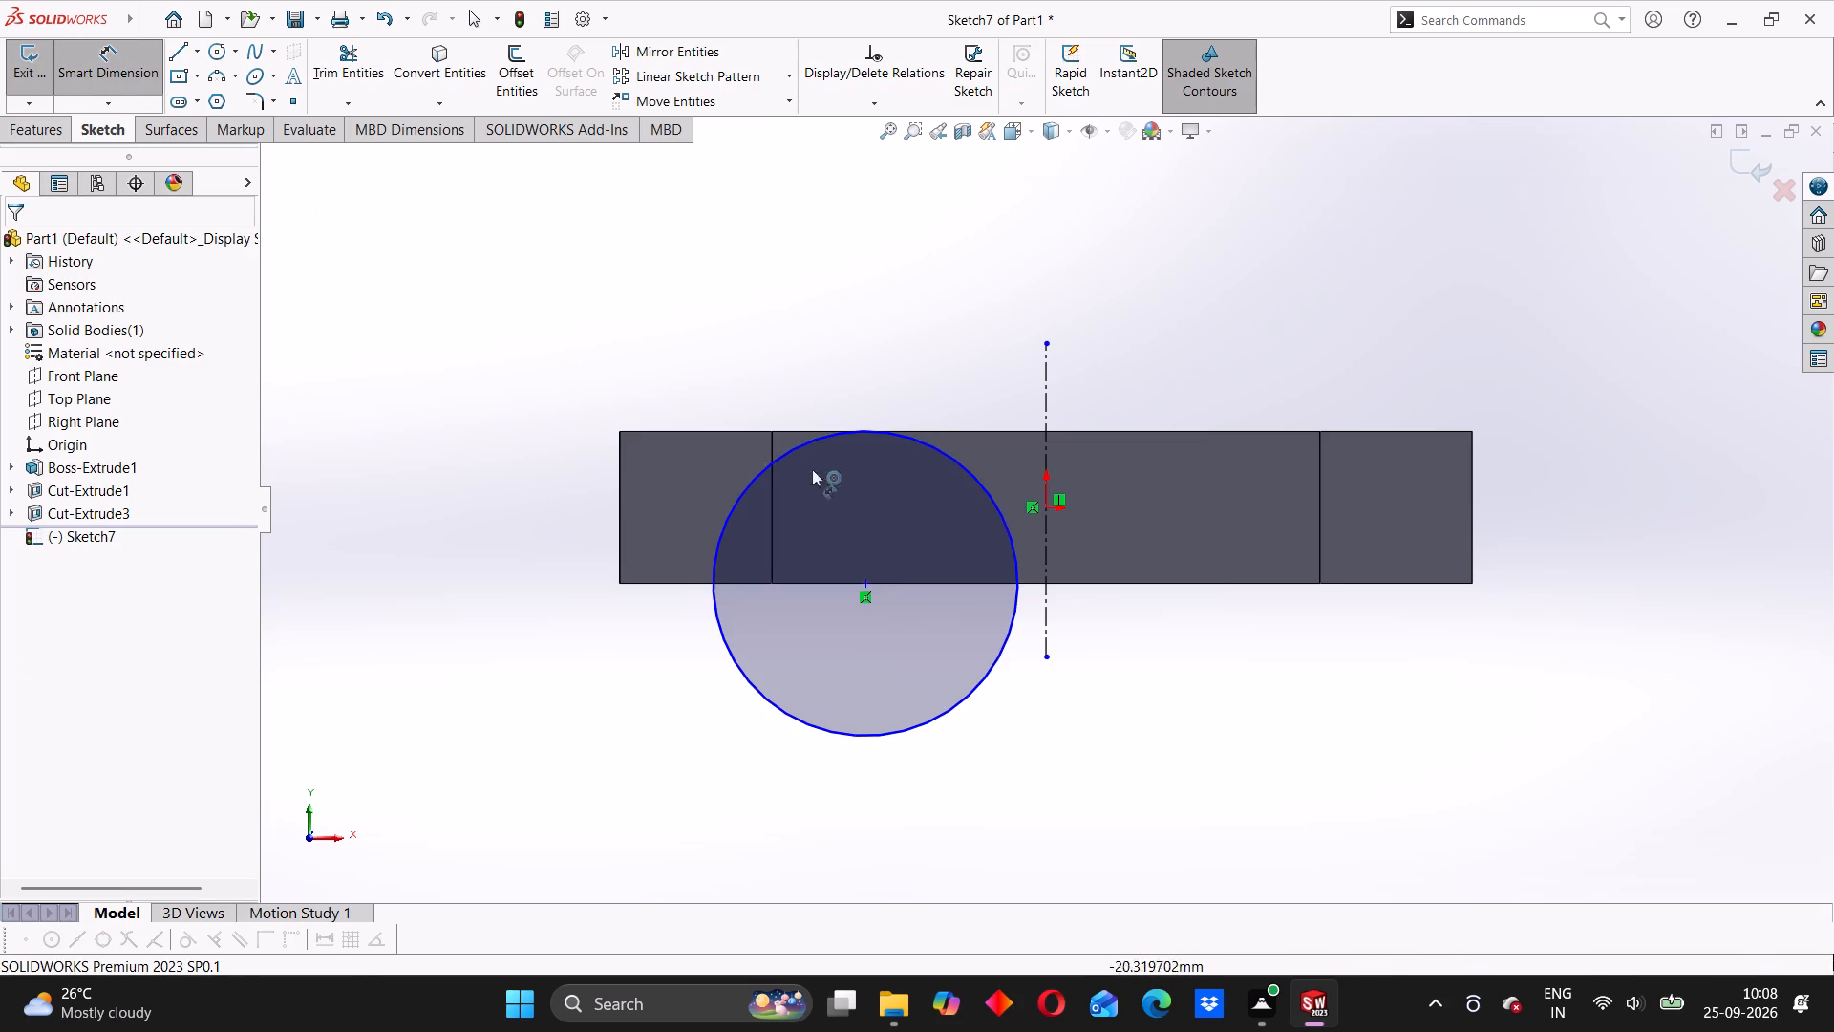
{"action": "left_click", "coordinate": [862, 582]}
{"action": "left_click", "coordinate": [1044, 524]}
{"action": "left_click", "coordinate": [976, 763]}
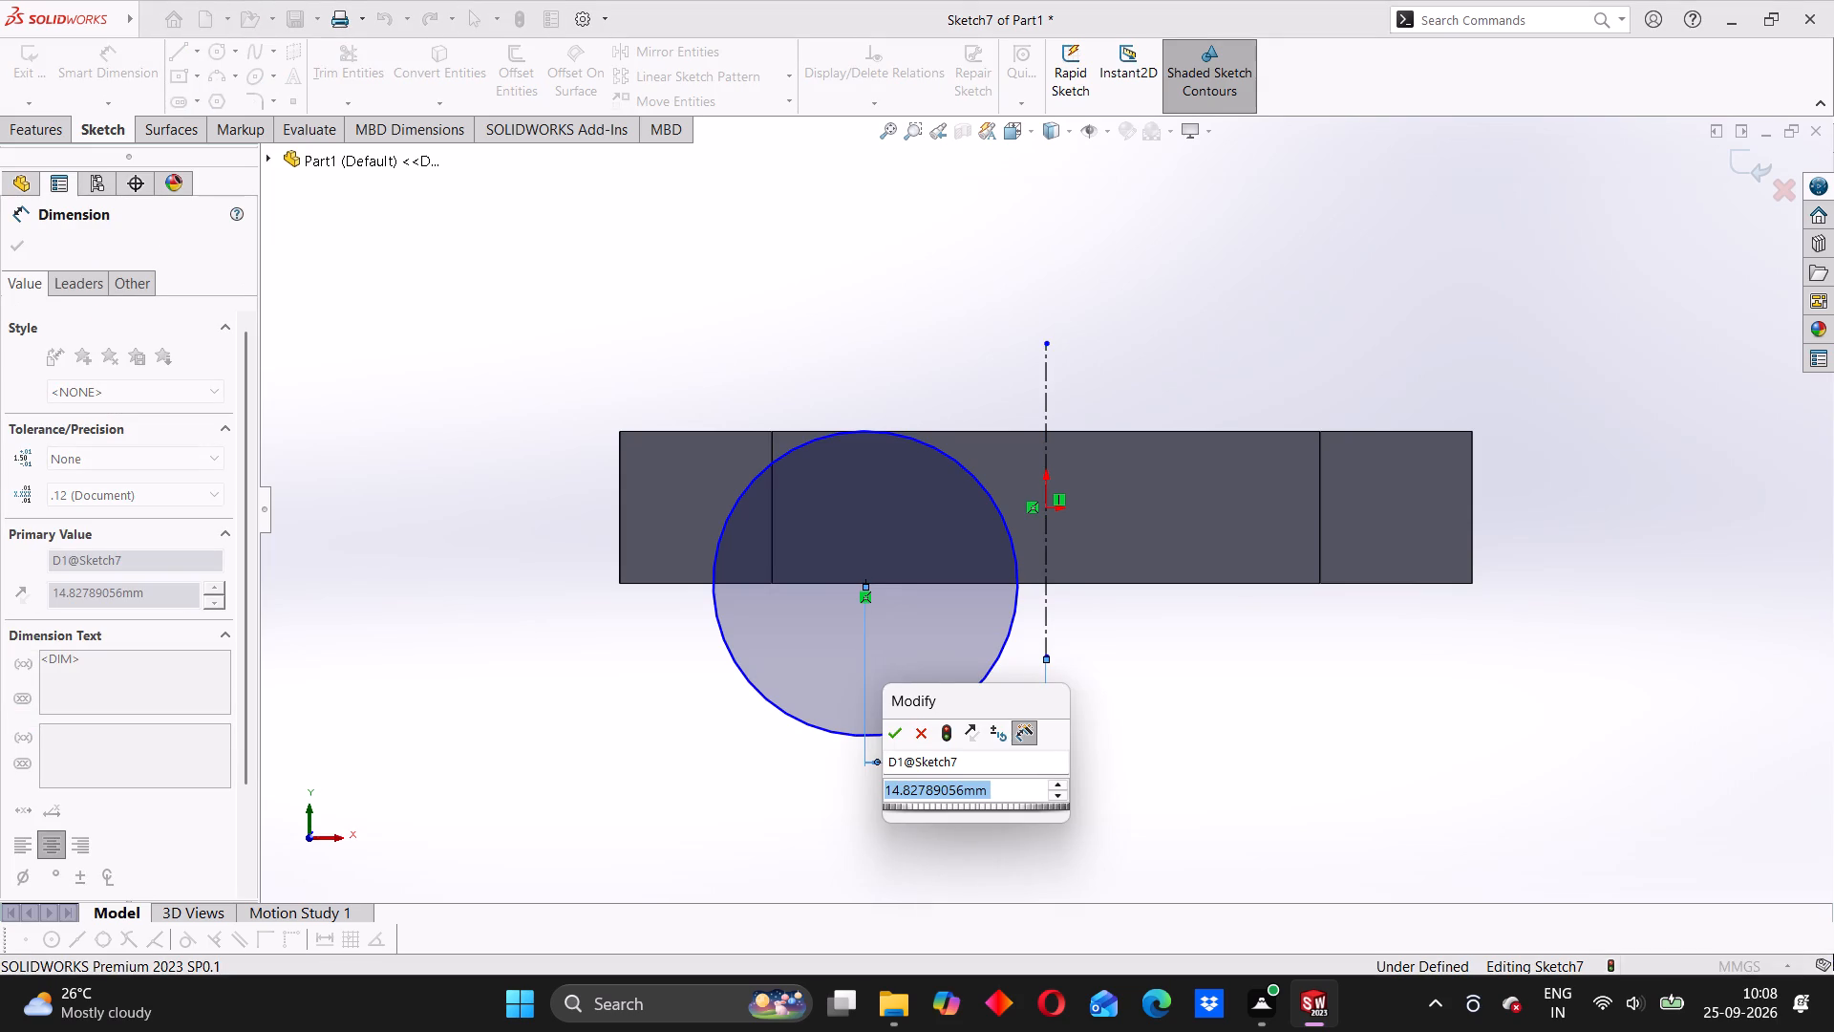
{"action": "type", "text": "35"}
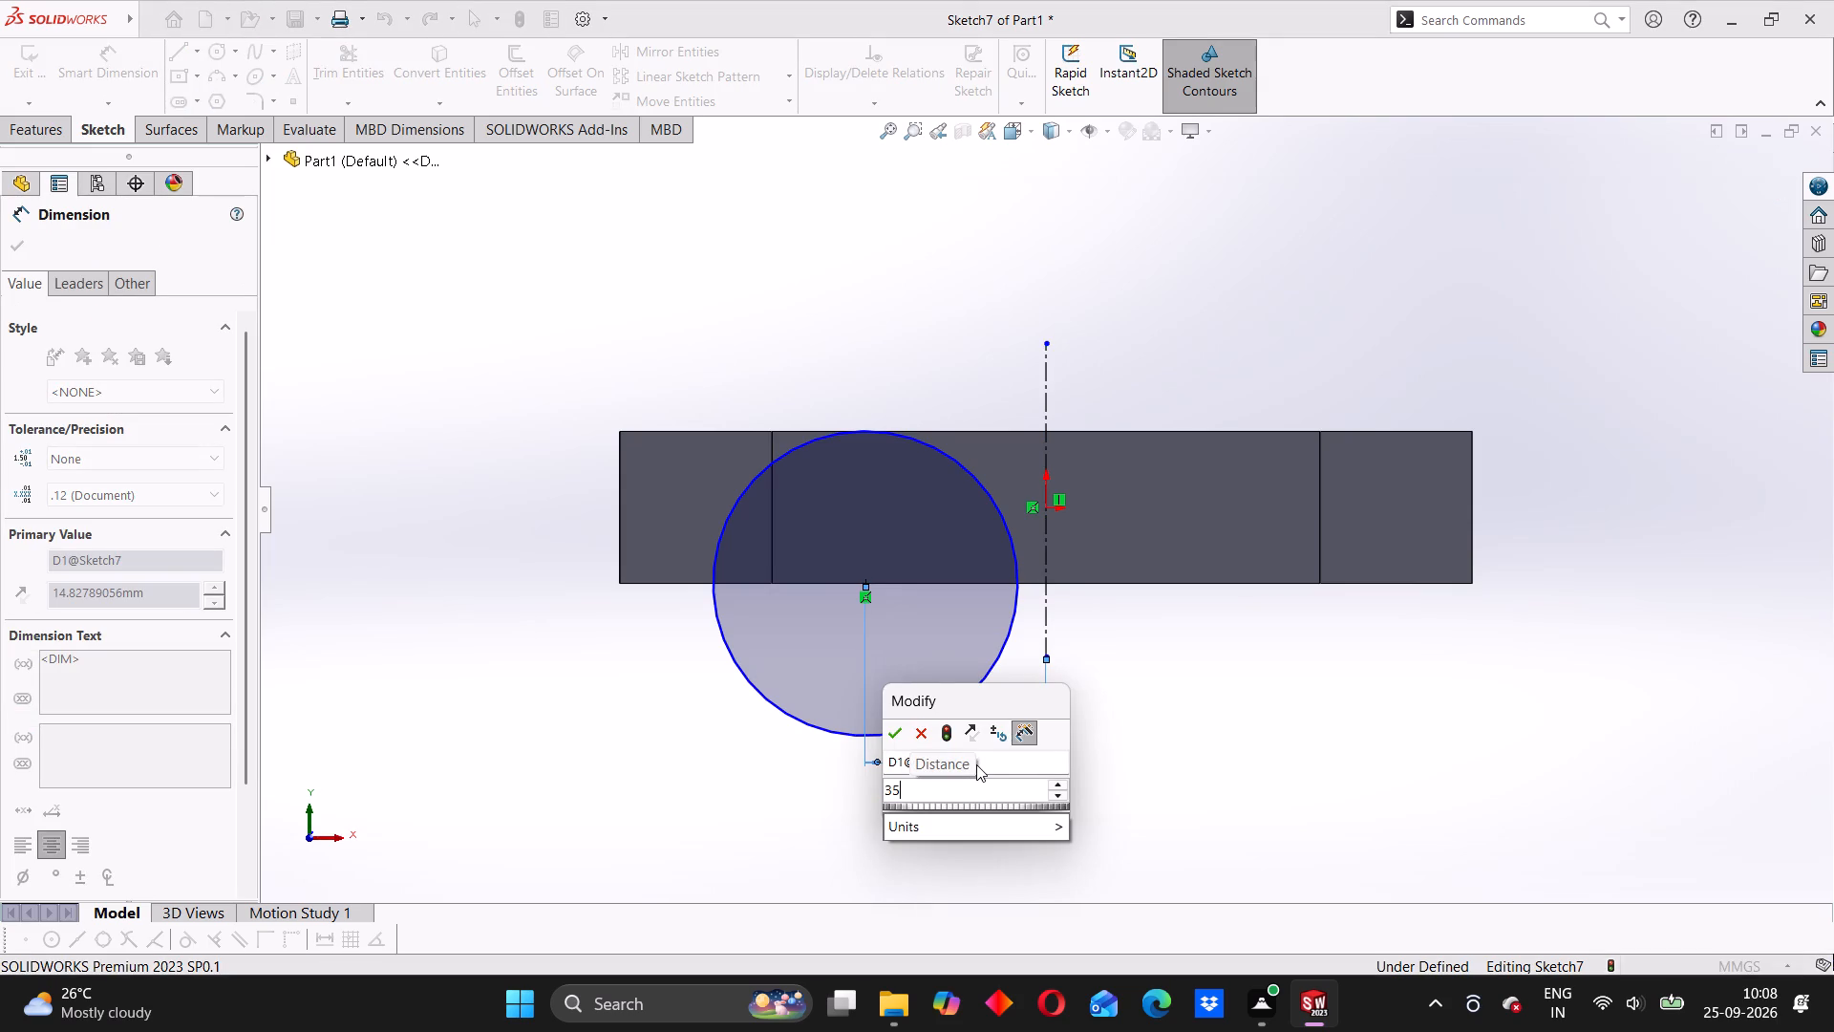
{"action": "type", "text": "/2"}
{"action": "key", "text": "Return"}
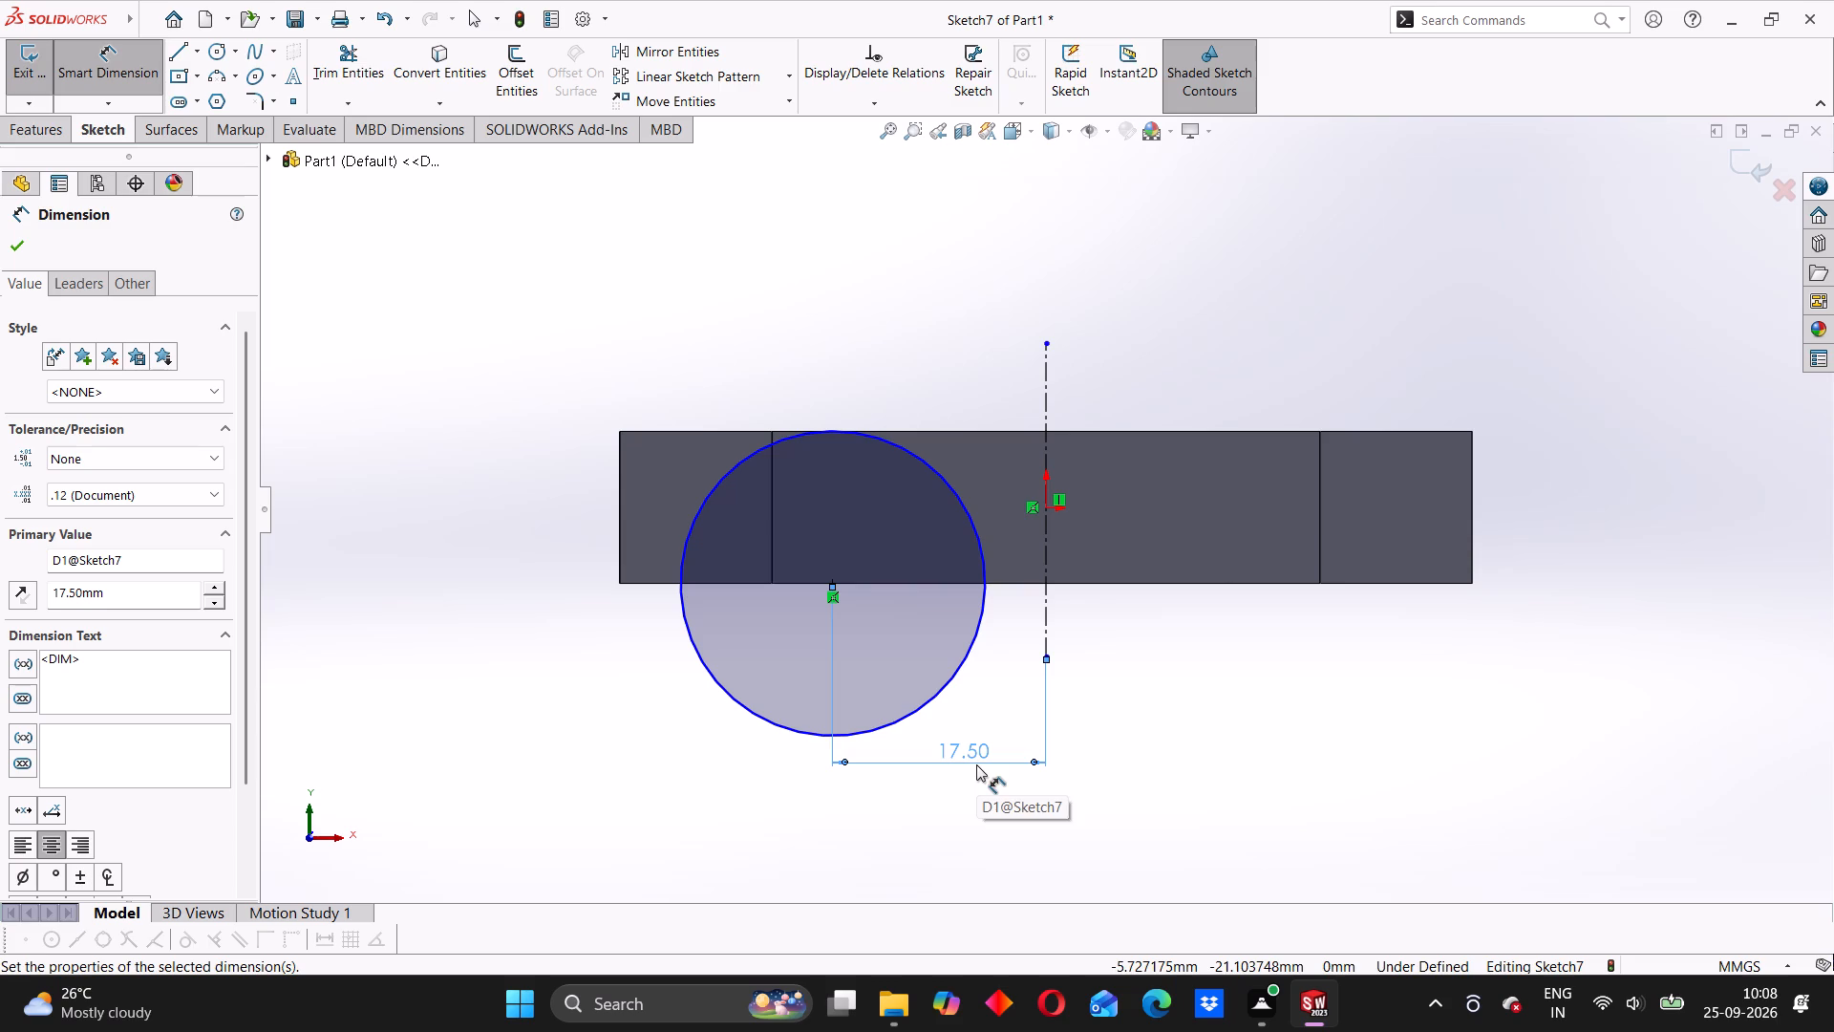
{"action": "left_click", "coordinate": [714, 485]}
{"action": "left_click", "coordinate": [519, 498]}
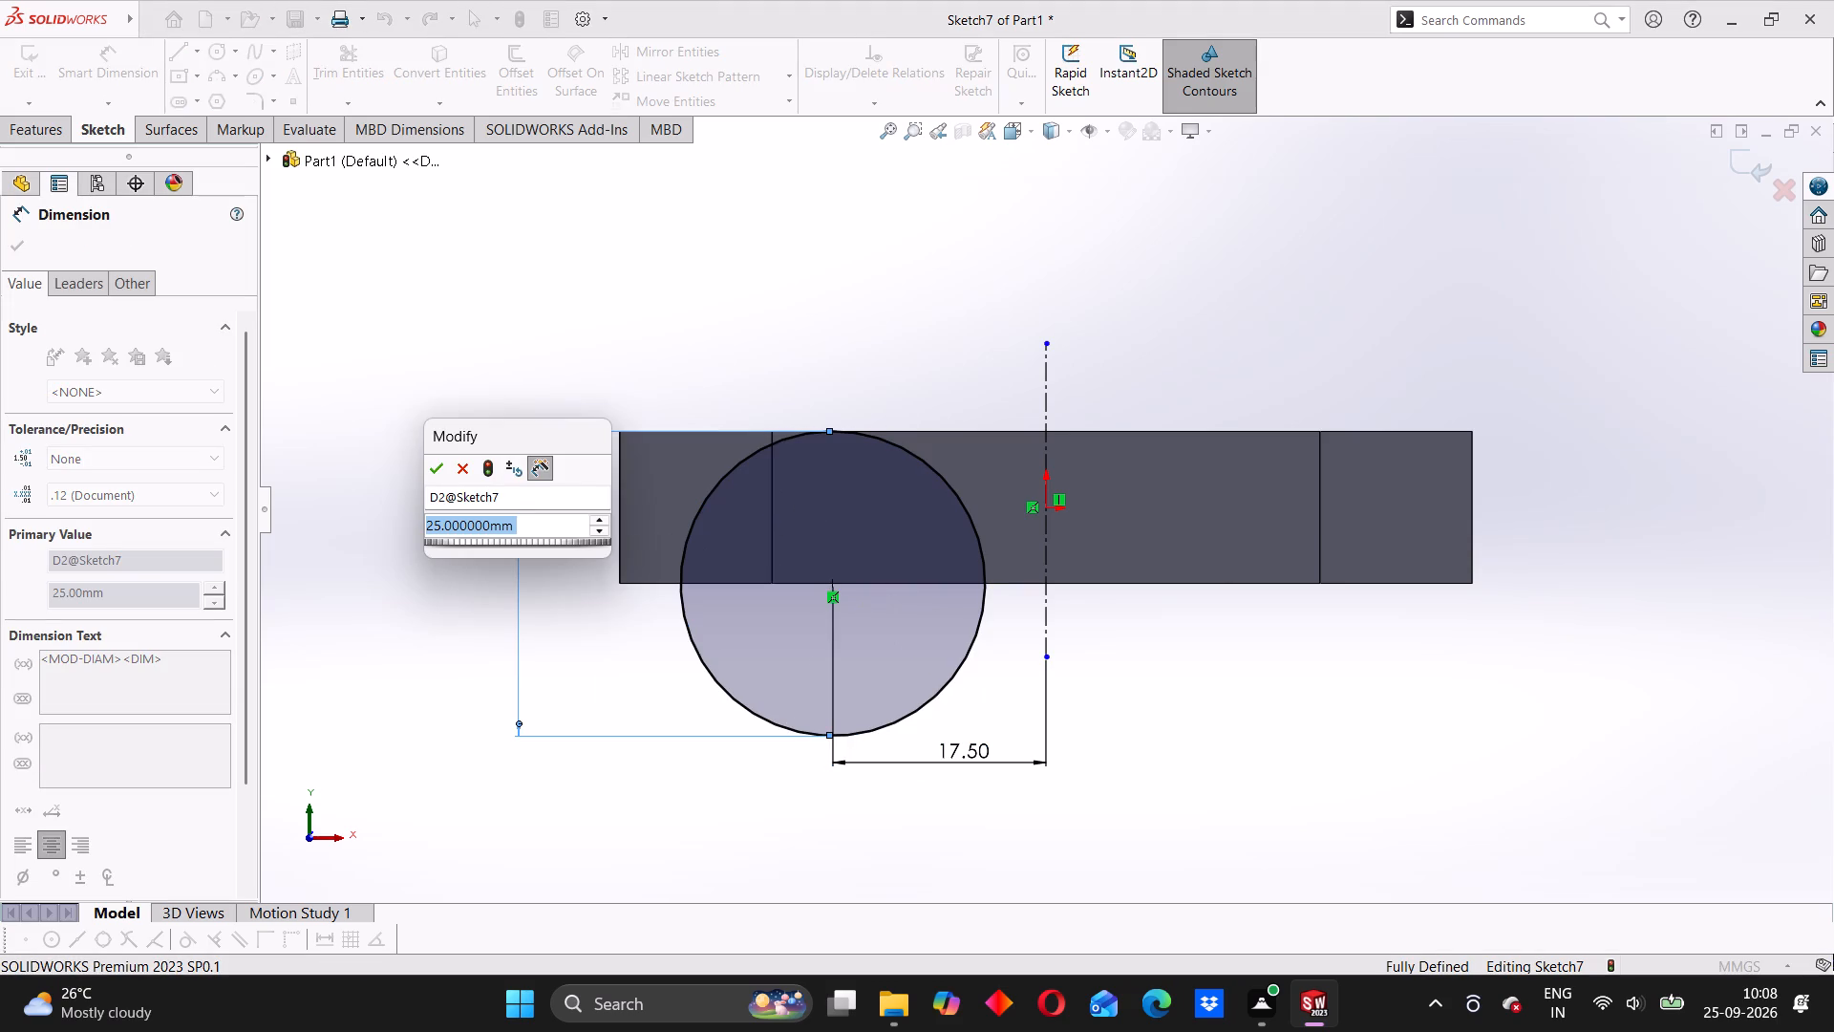
{"action": "type", "text": "25"}
{"action": "key", "text": "Return"}
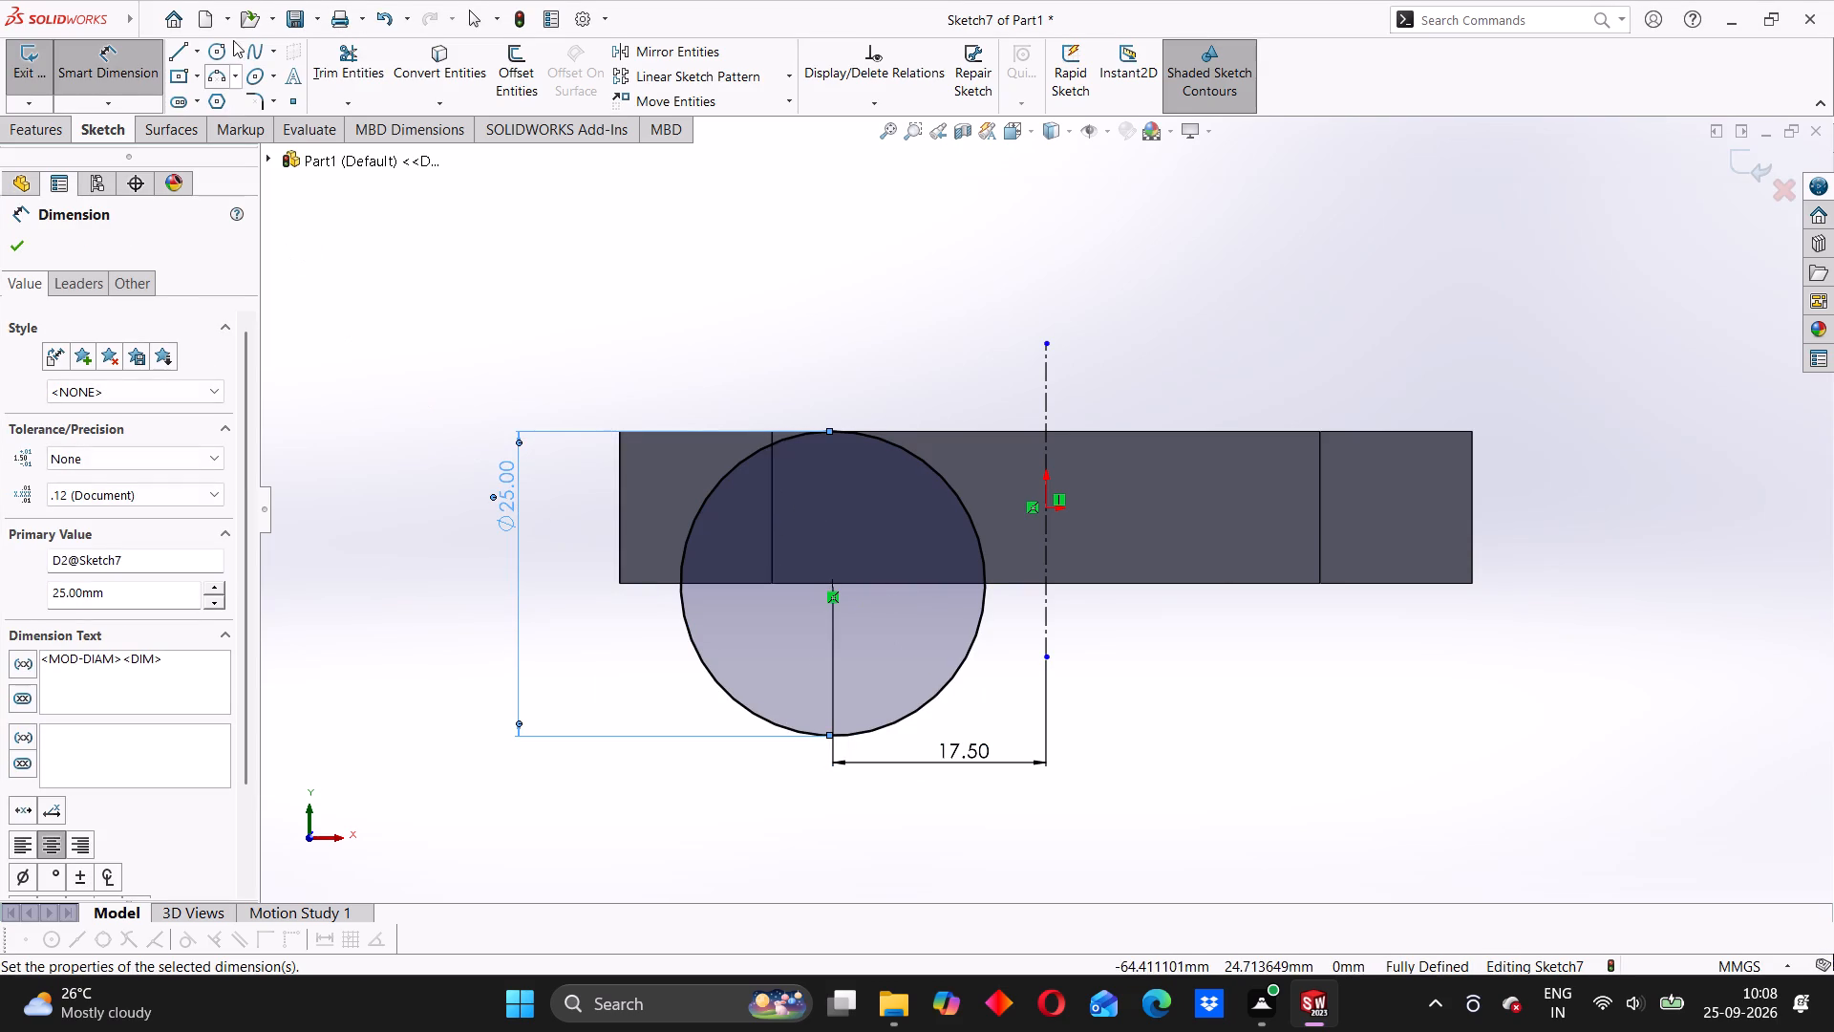
Sketch a concentric inner circle and set its diameter to 15 mm.
{"action": "left_click", "coordinate": [217, 50]}
{"action": "left_click", "coordinate": [833, 586]}
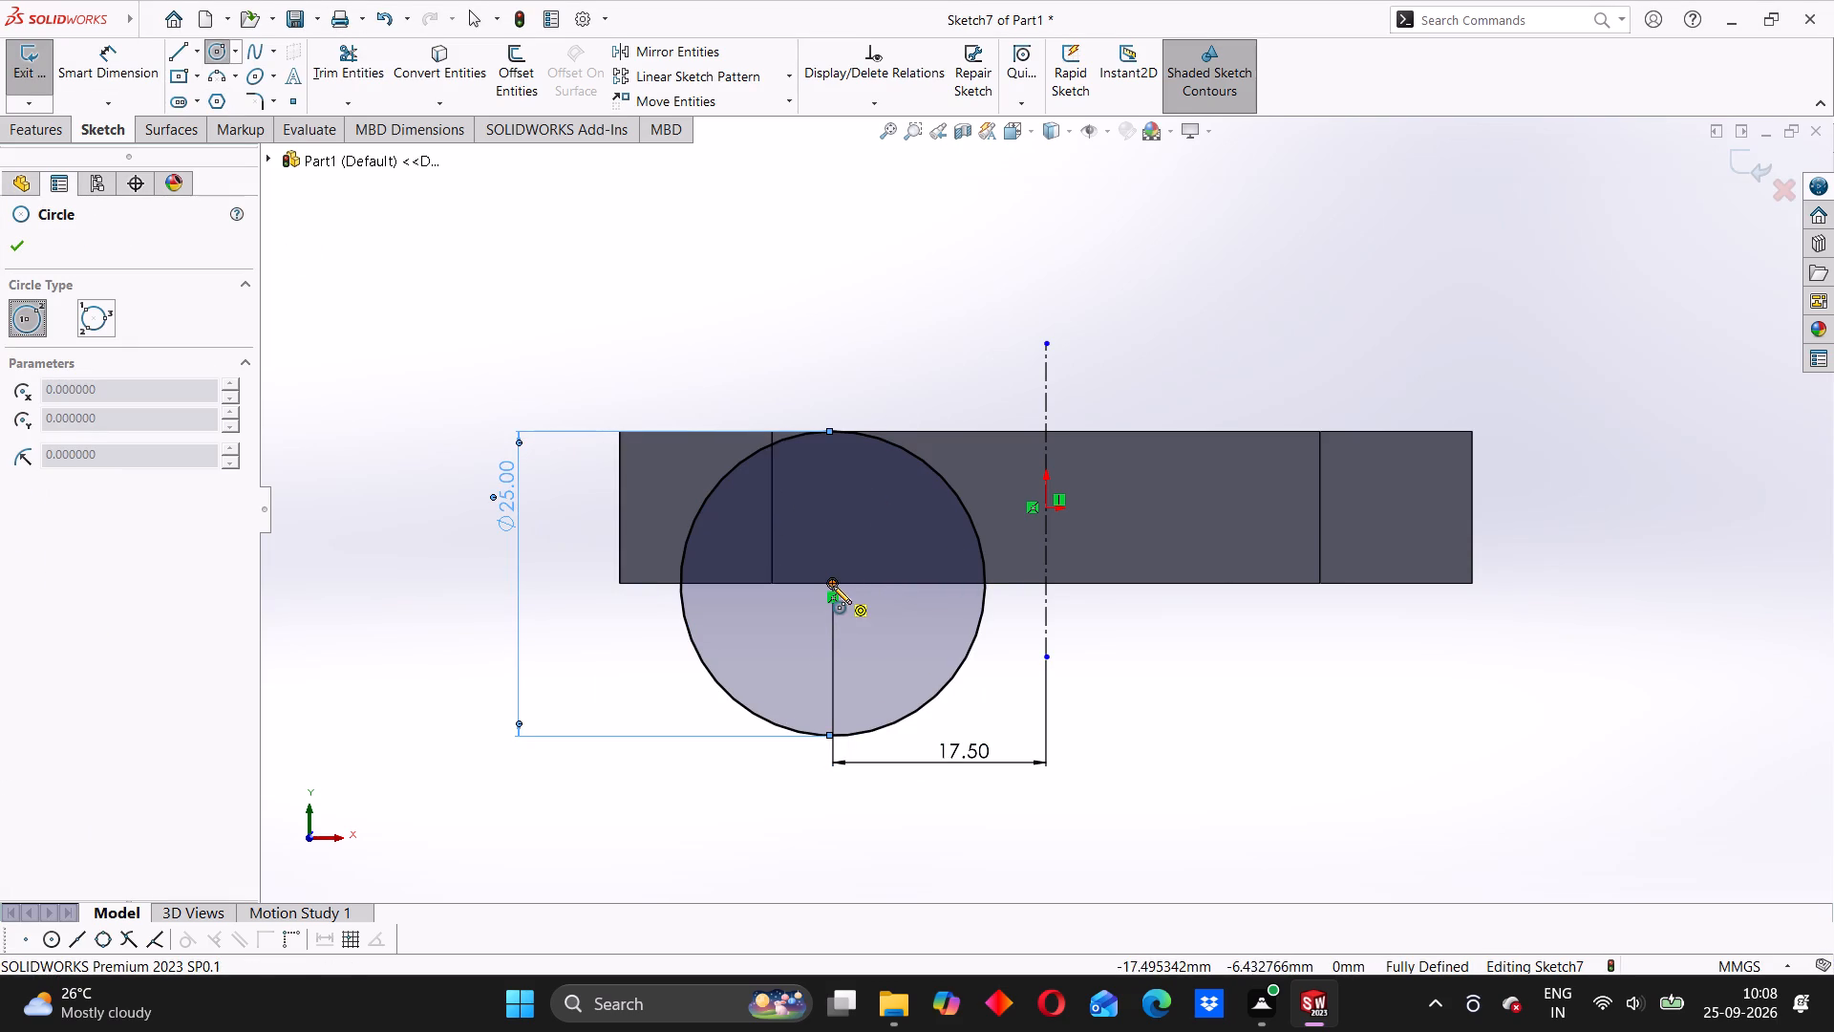
{"action": "left_click", "coordinate": [870, 498]}
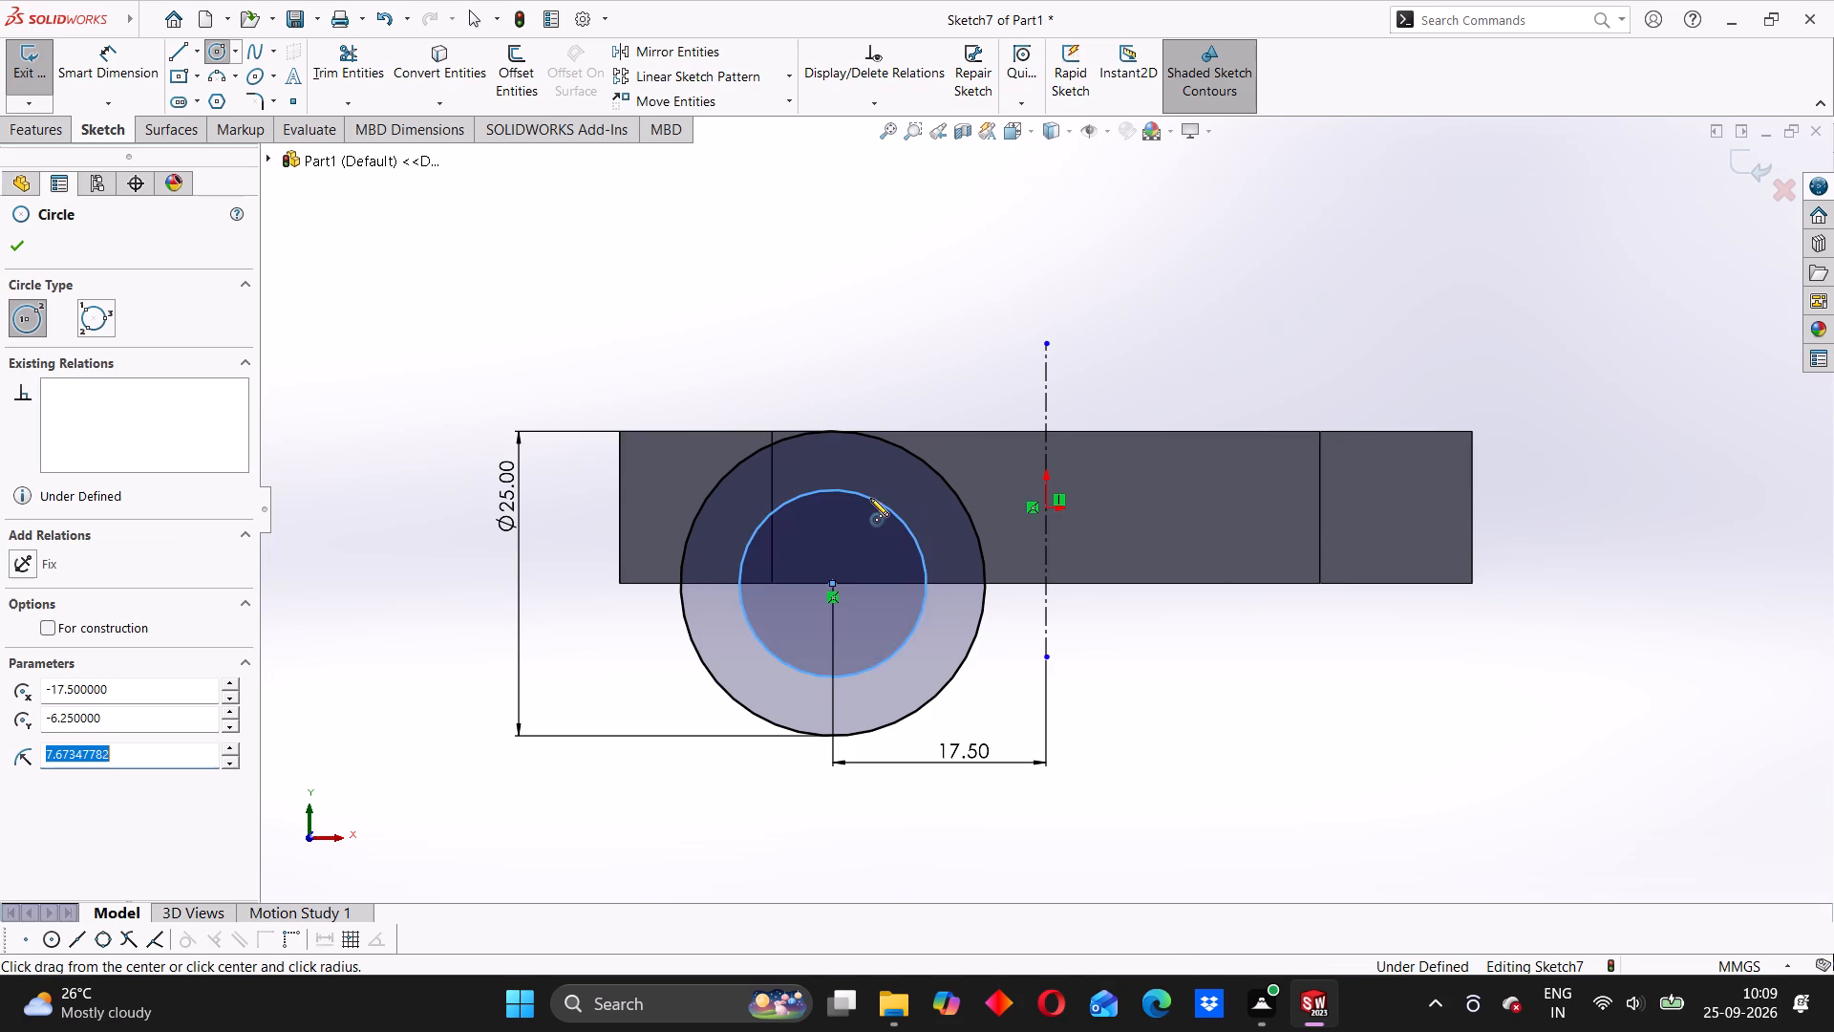
{"action": "left_click_drag", "start_coordinate": [117, 76], "coordinate": [144, 98]}
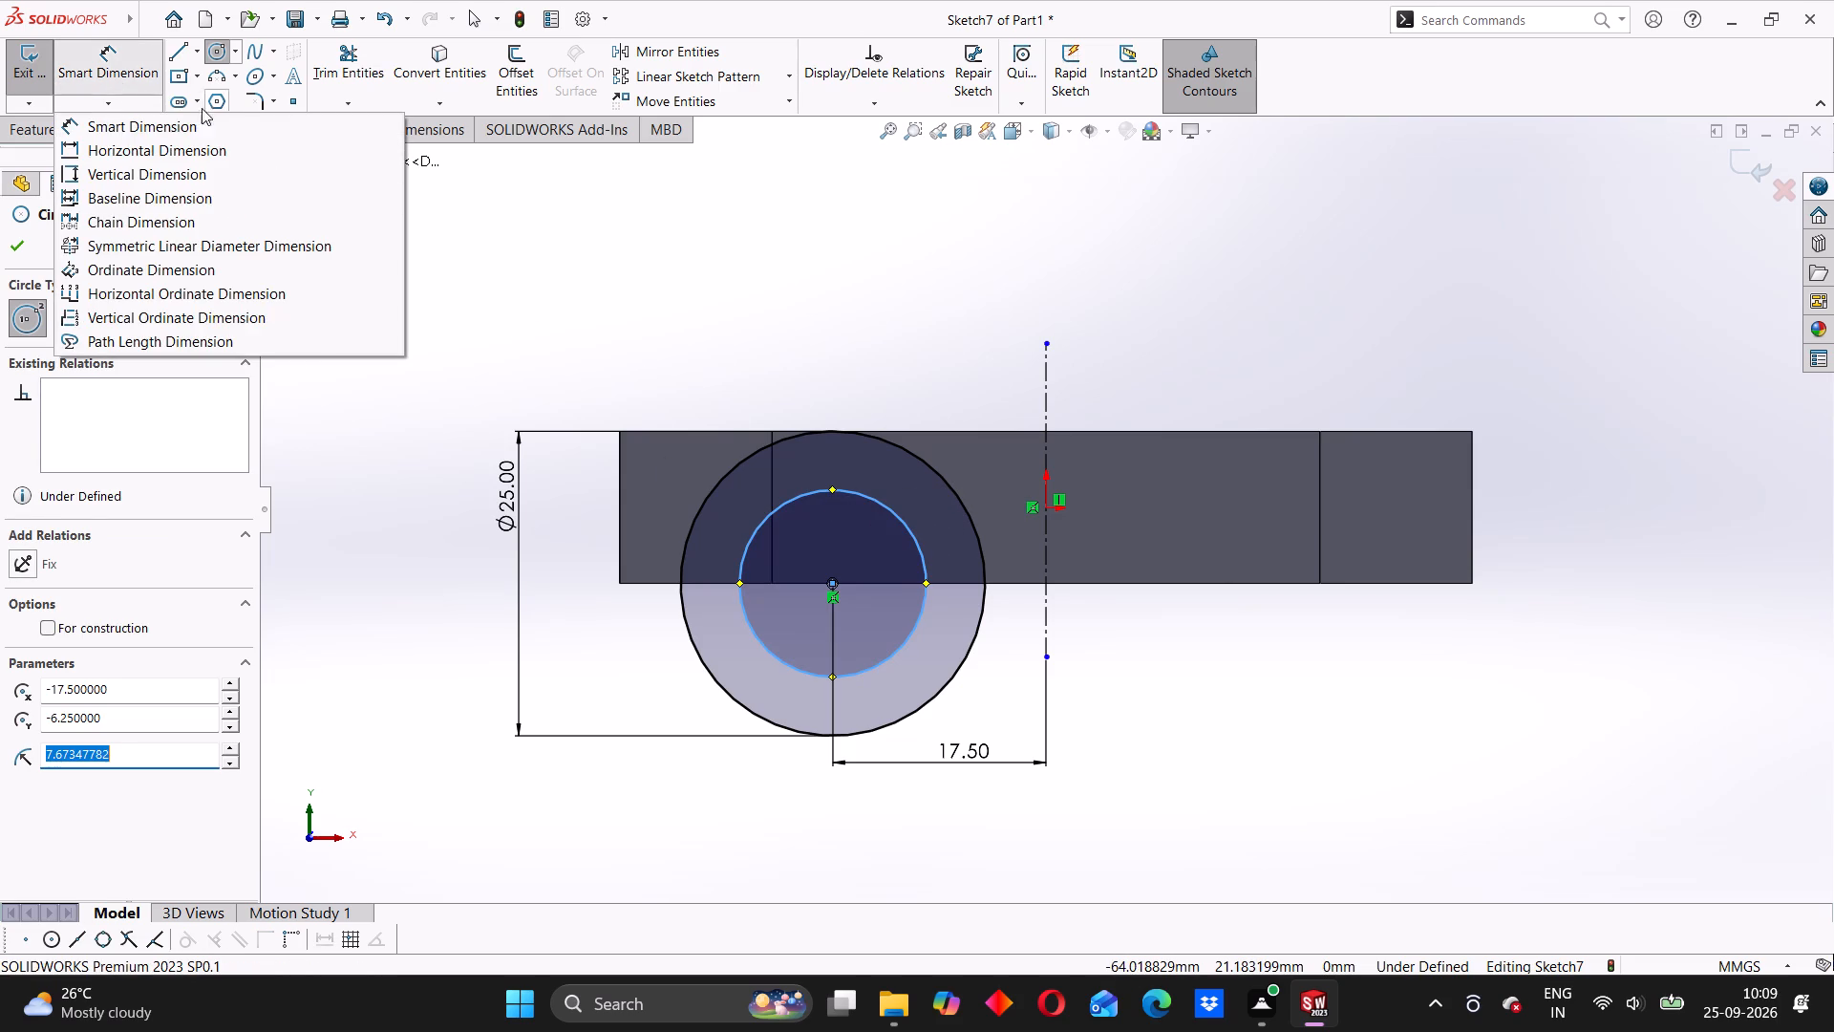
{"action": "left_click", "coordinate": [112, 62]}
{"action": "left_click", "coordinate": [800, 498]}
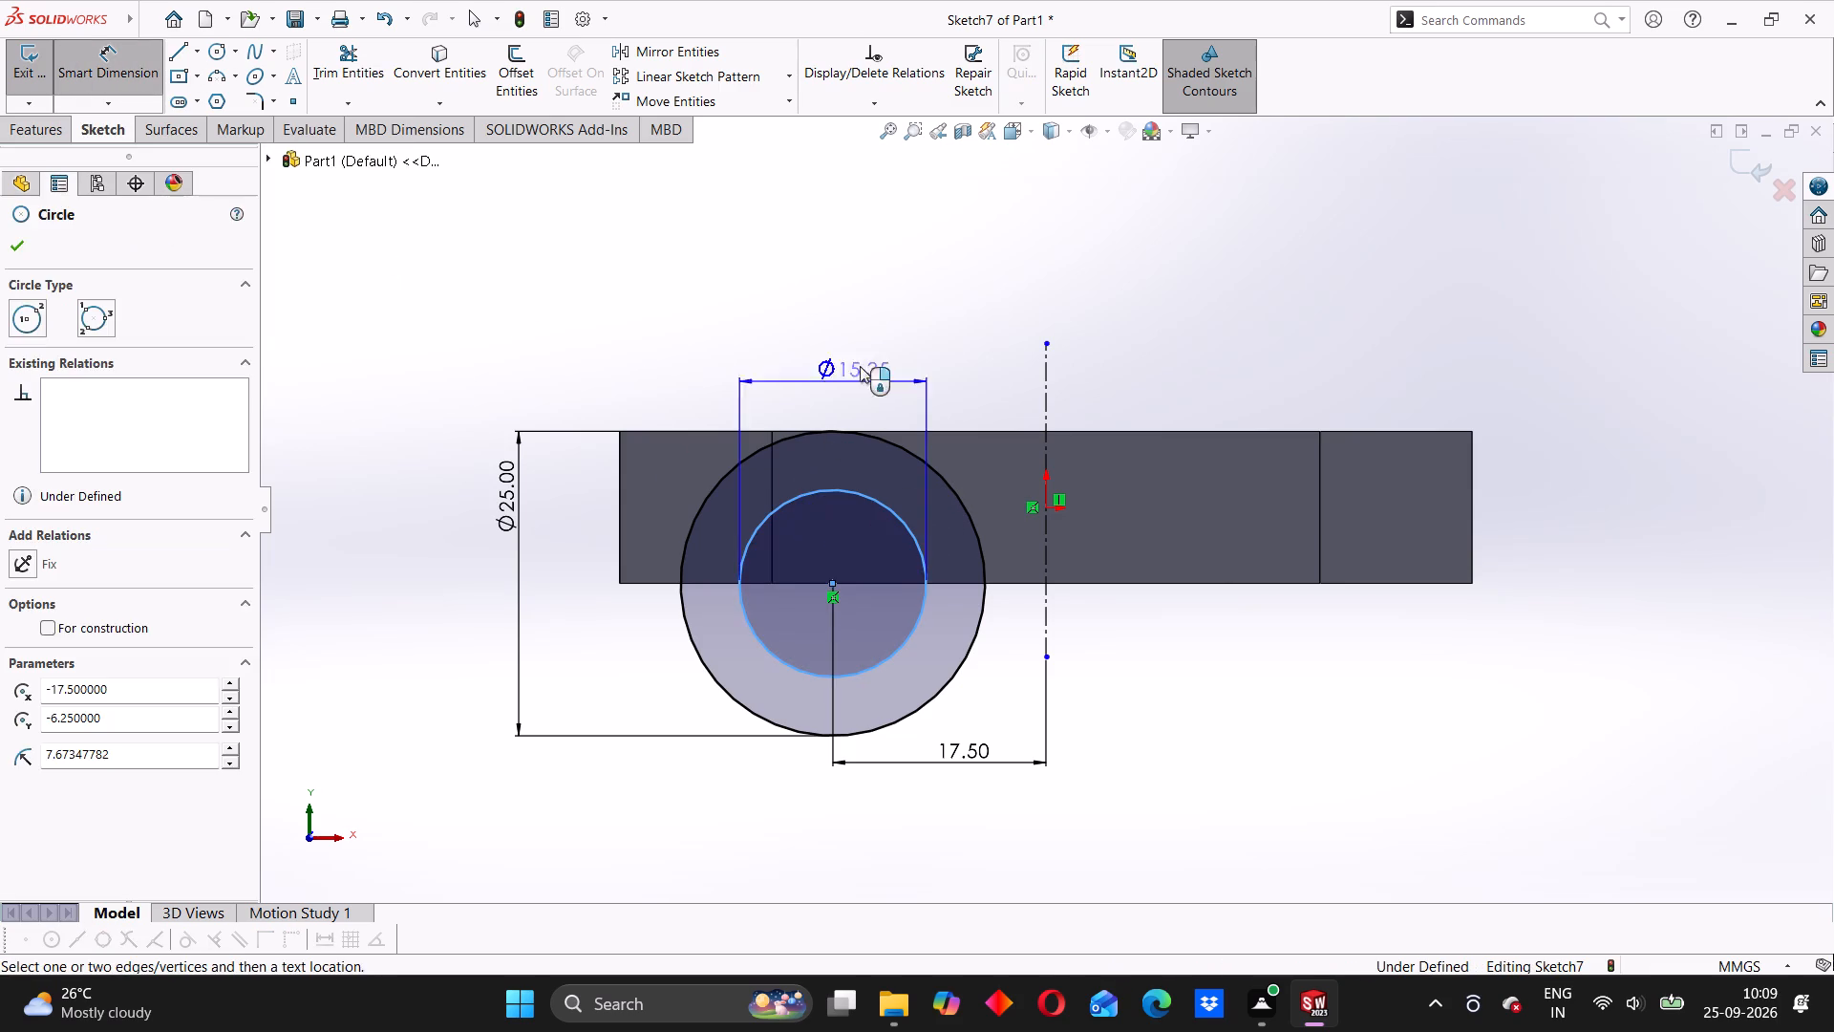
{"action": "left_click", "coordinate": [878, 328]}
{"action": "type", "text": "15"}
{"action": "key", "text": "Return"}
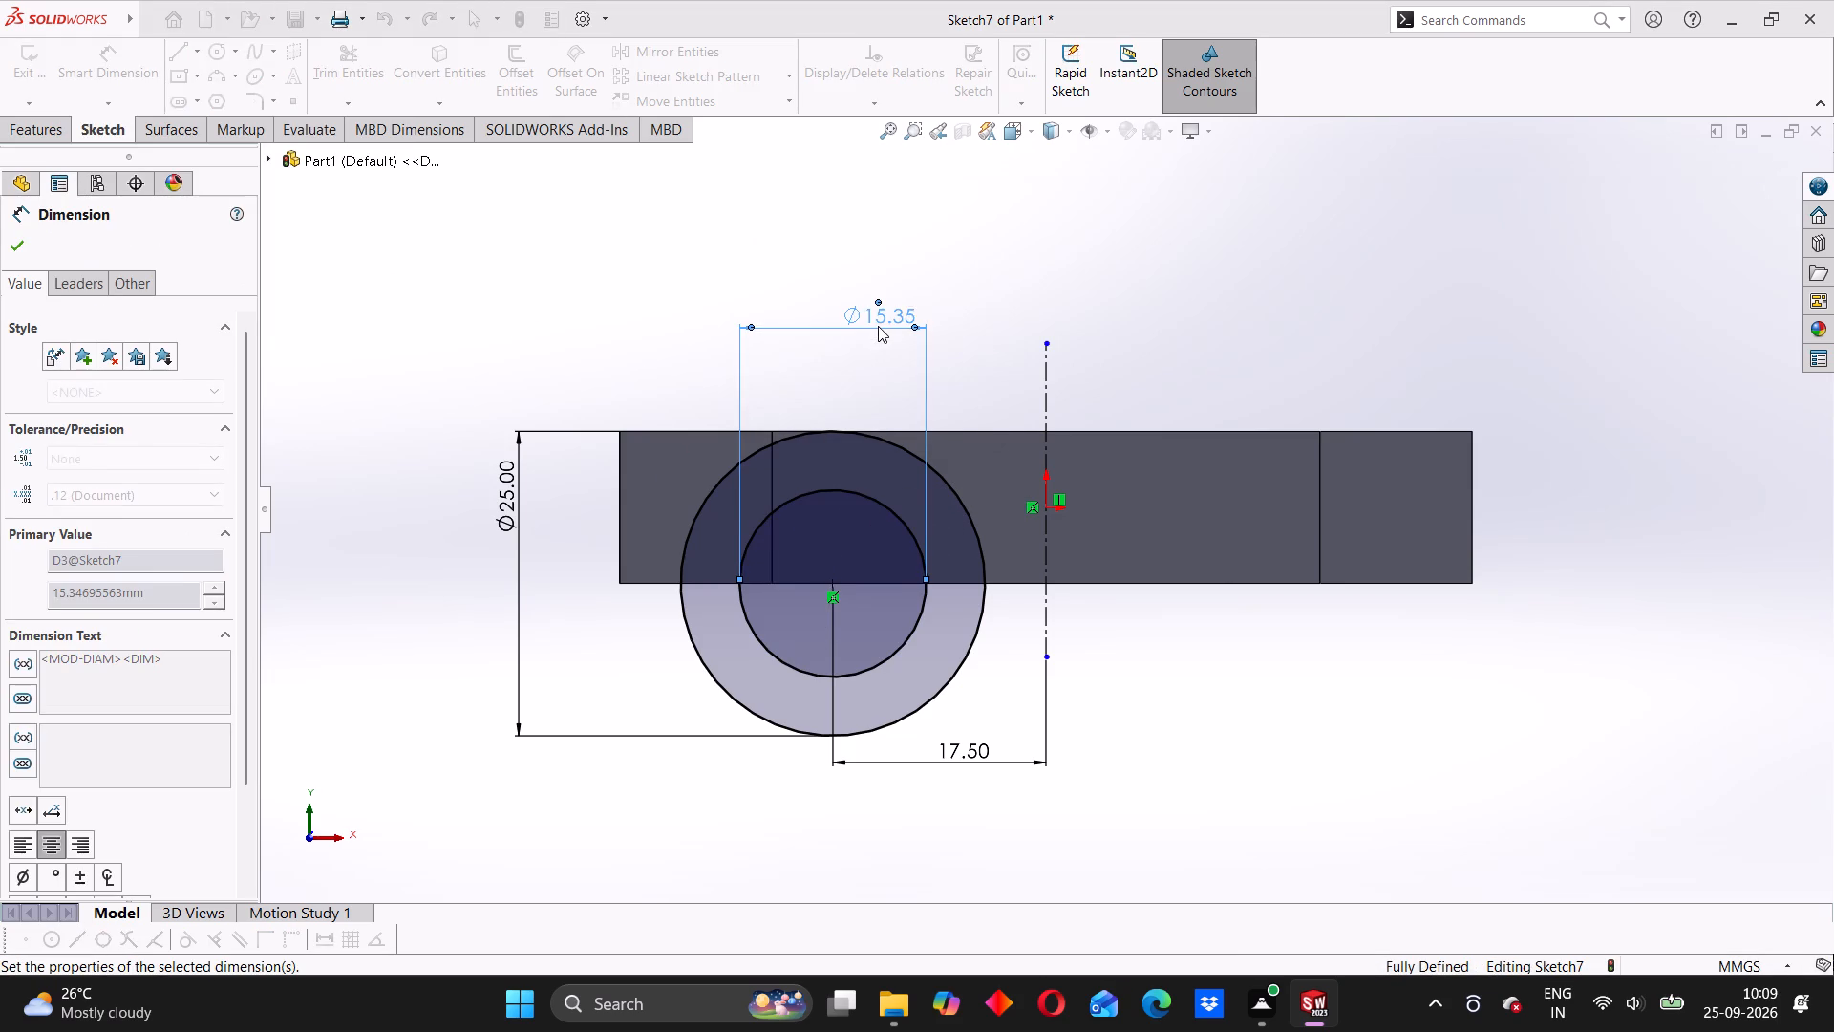
{"action": "left_click", "coordinate": [608, 312]}
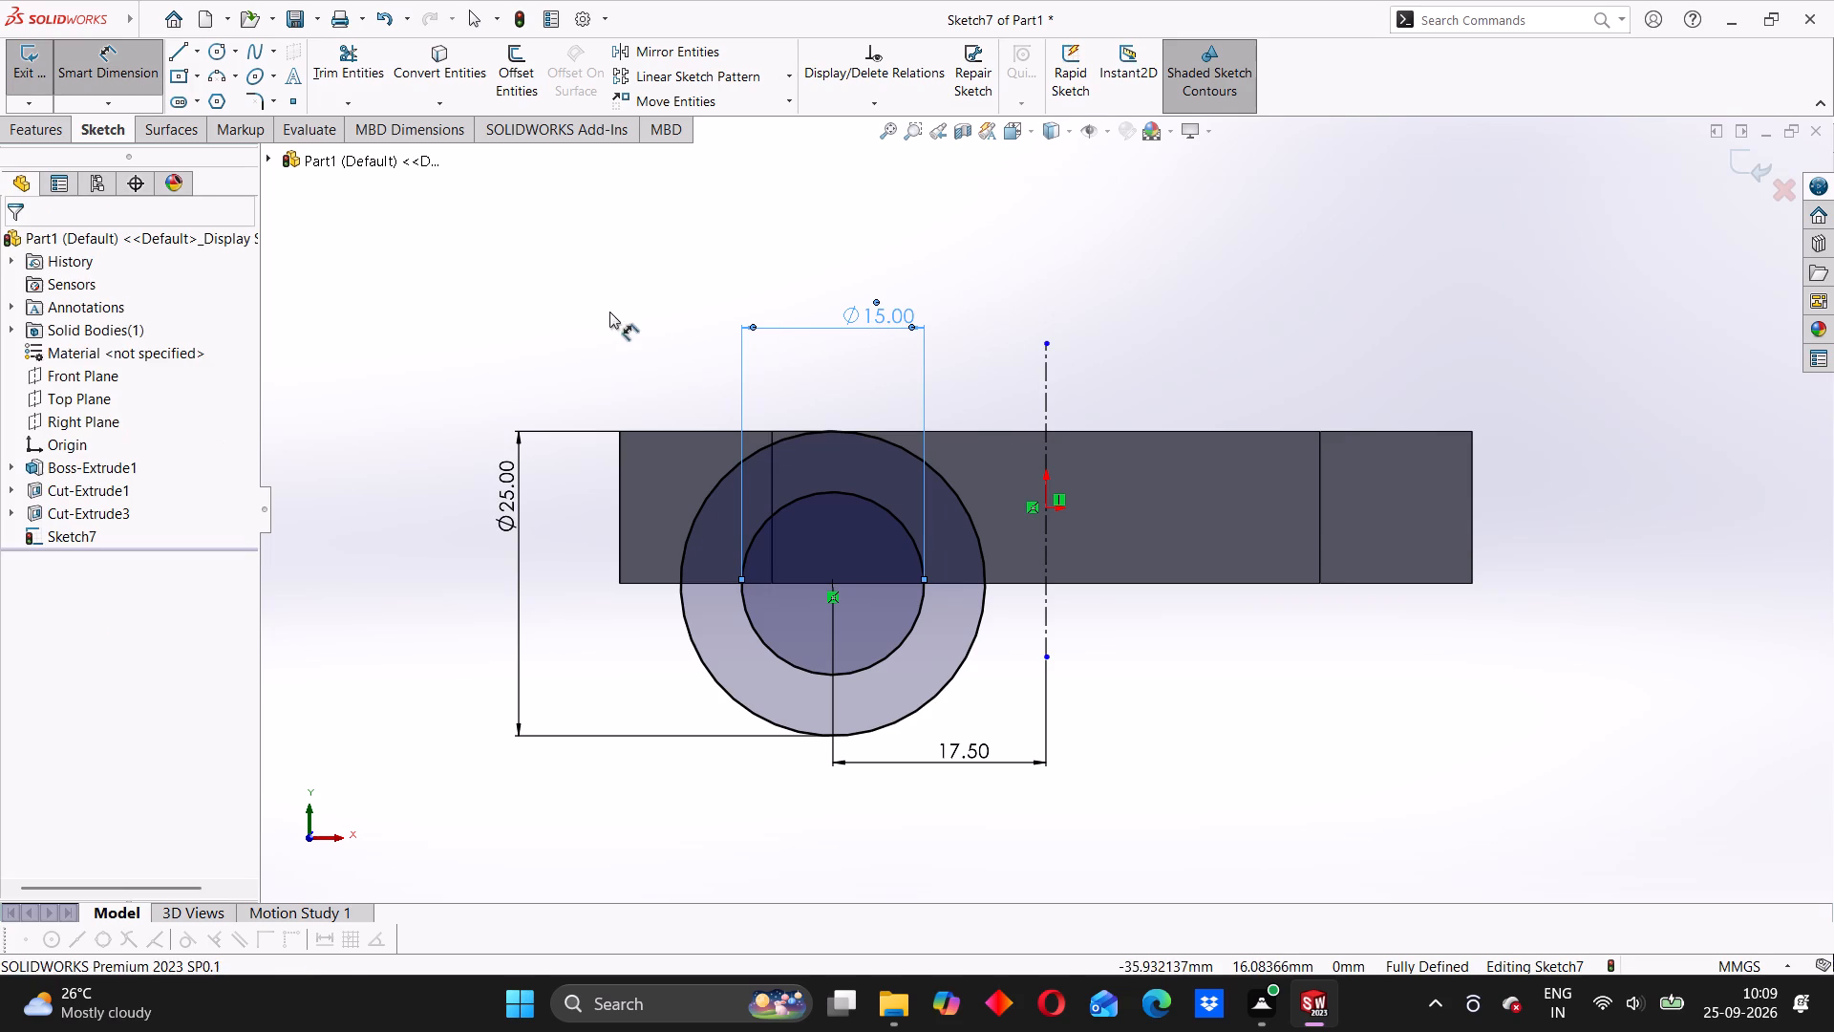
Draw a horizontal line across the outer circle's full diameter, along the block's lower edge.
{"action": "left_click", "coordinate": [177, 54]}
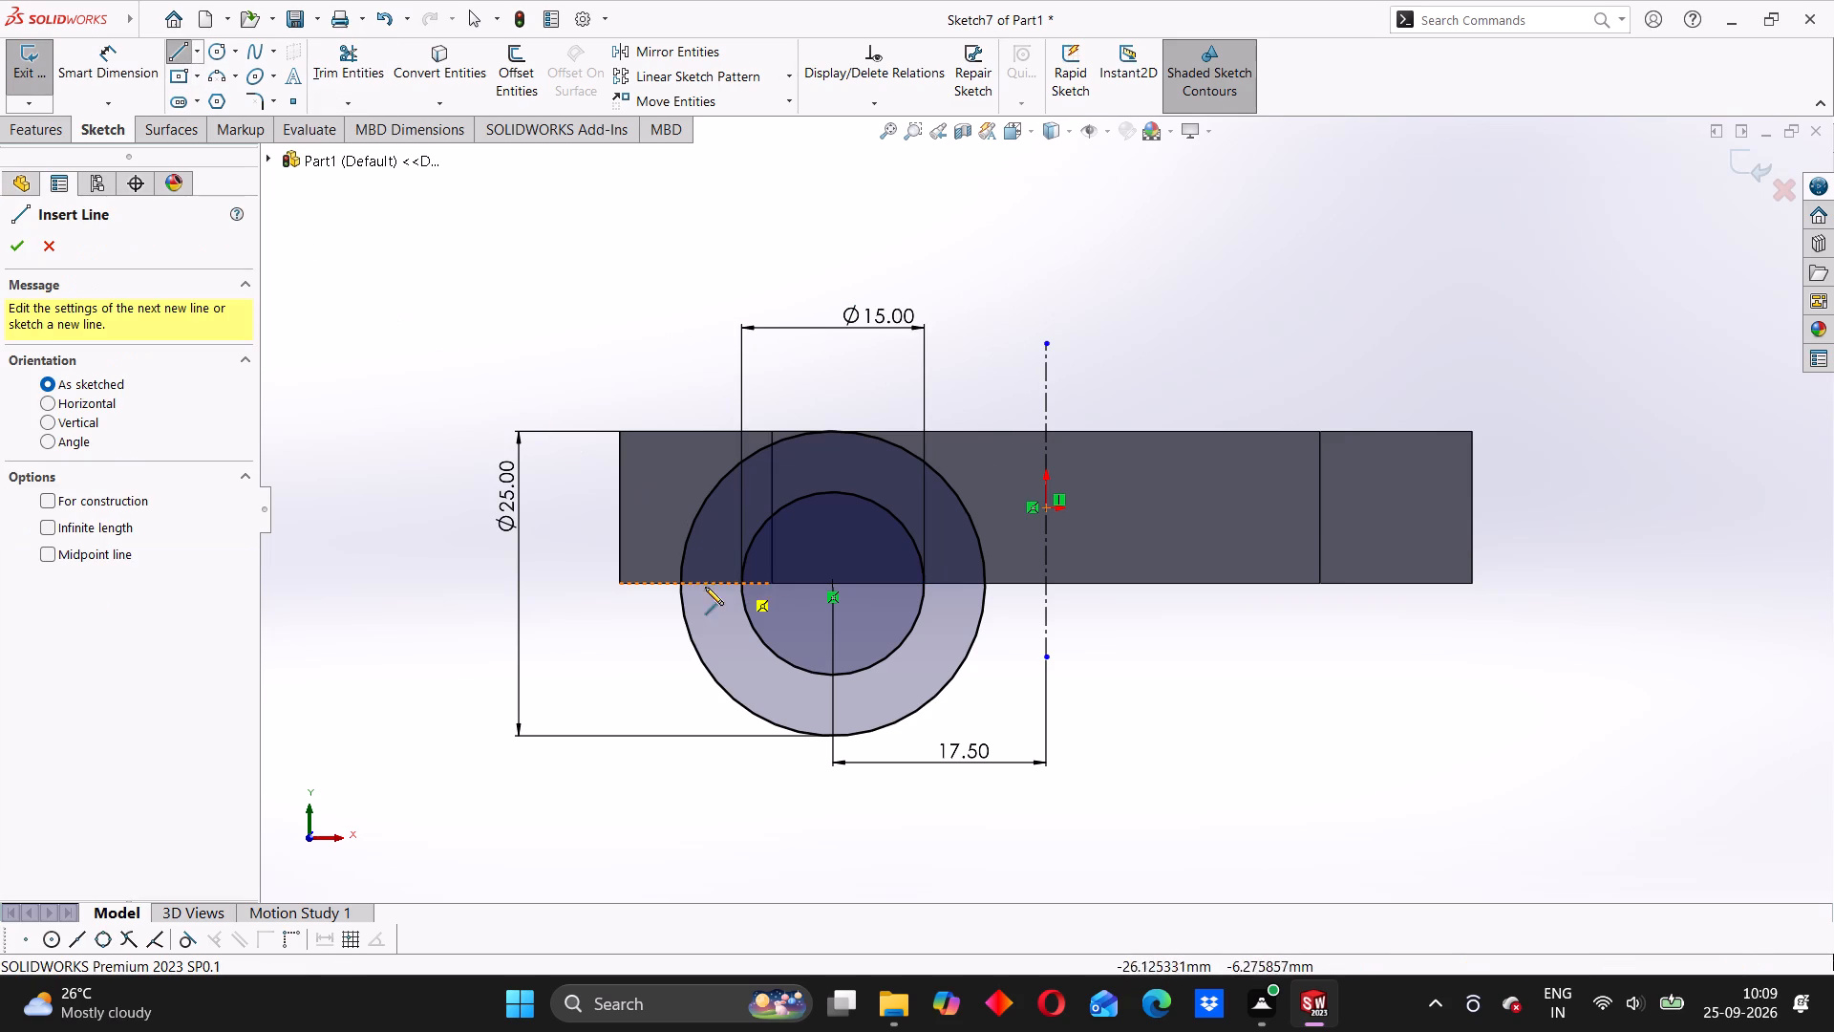
{"action": "left_click", "coordinate": [679, 587]}
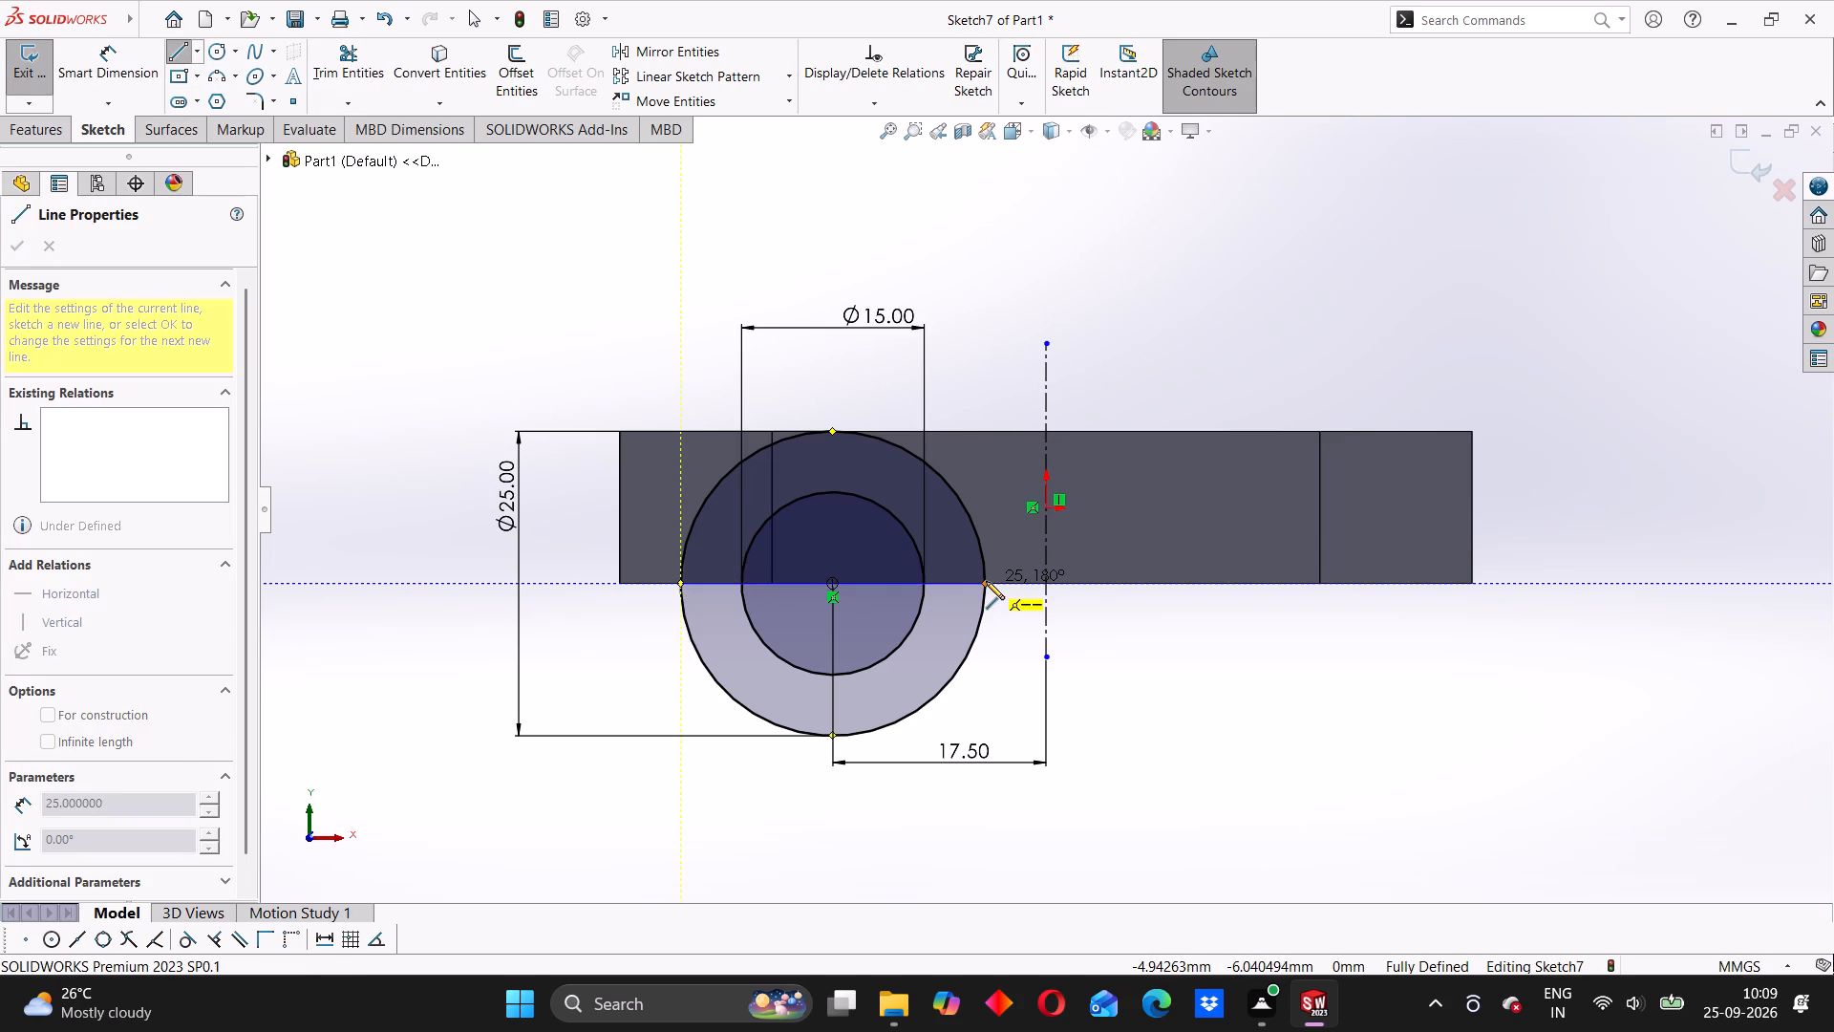
{"action": "left_click", "coordinate": [986, 581]}
{"action": "right_click", "coordinate": [533, 325]}
{"action": "left_click", "coordinate": [583, 343]}
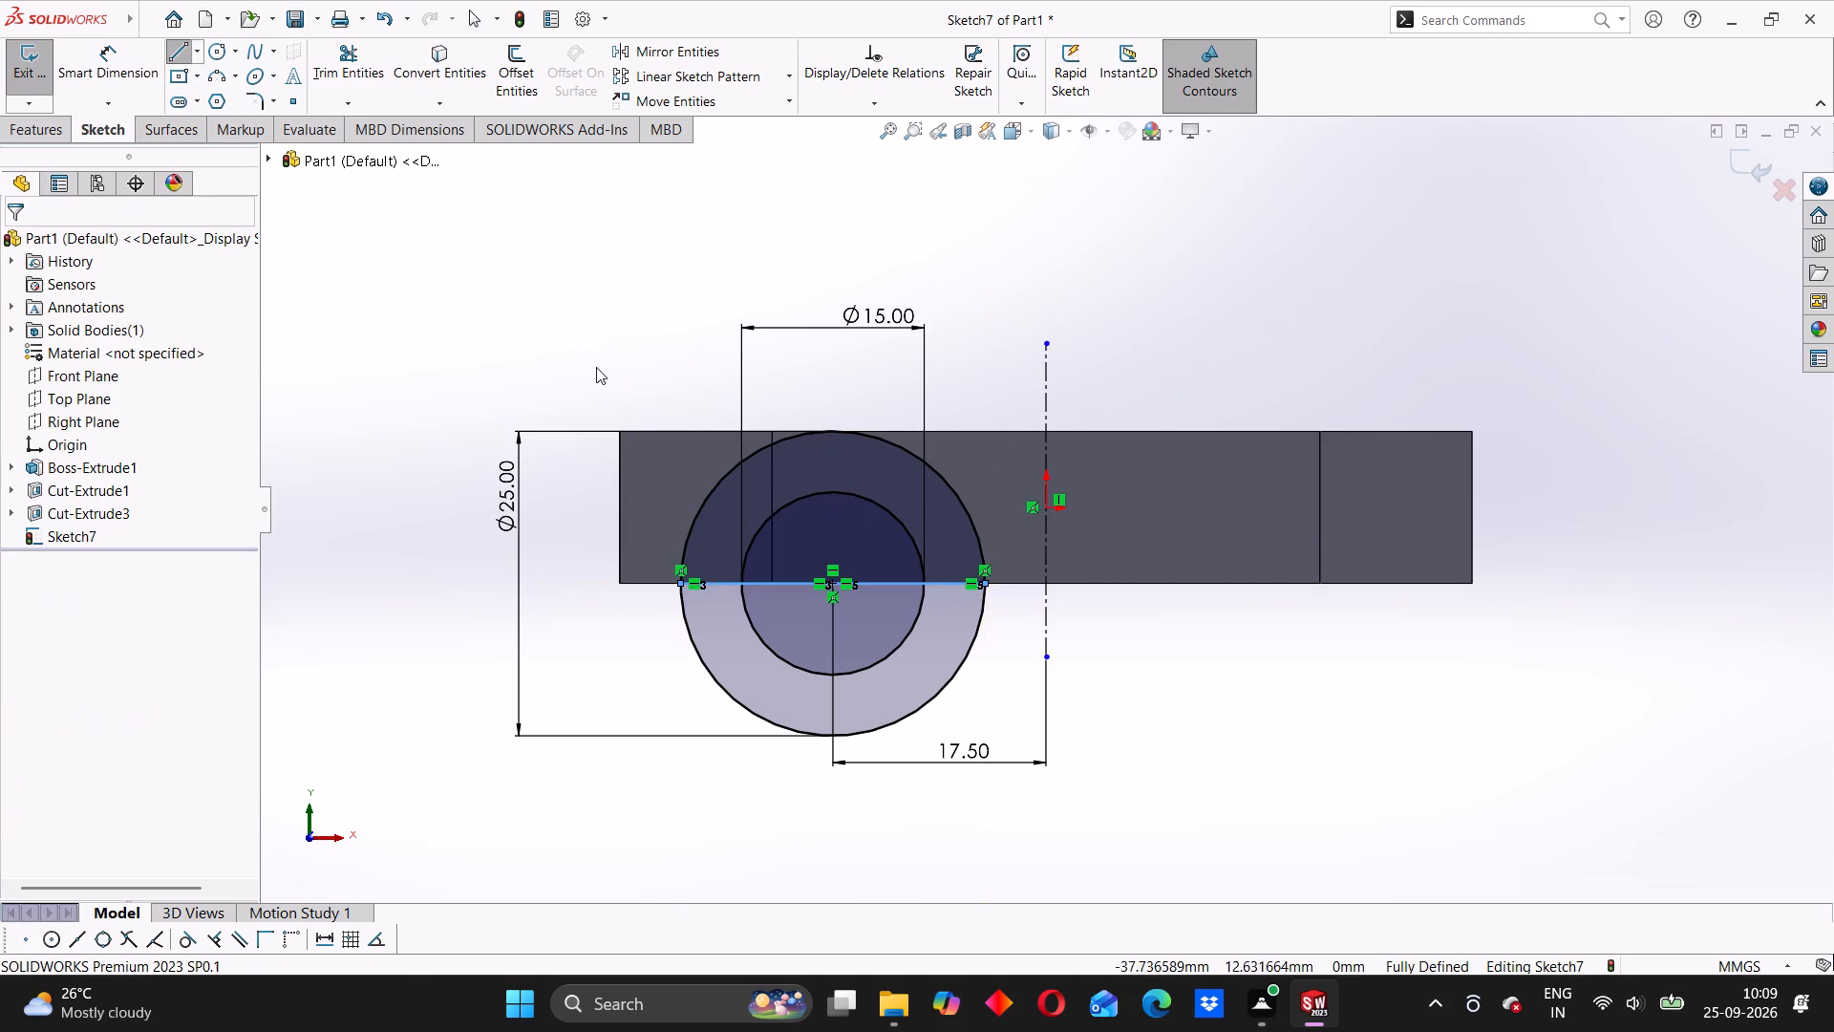
Trim the line inside the inner circle and the lower halves of both circles to leave an upper half-ring profile.
{"action": "left_click", "coordinate": [340, 70]}
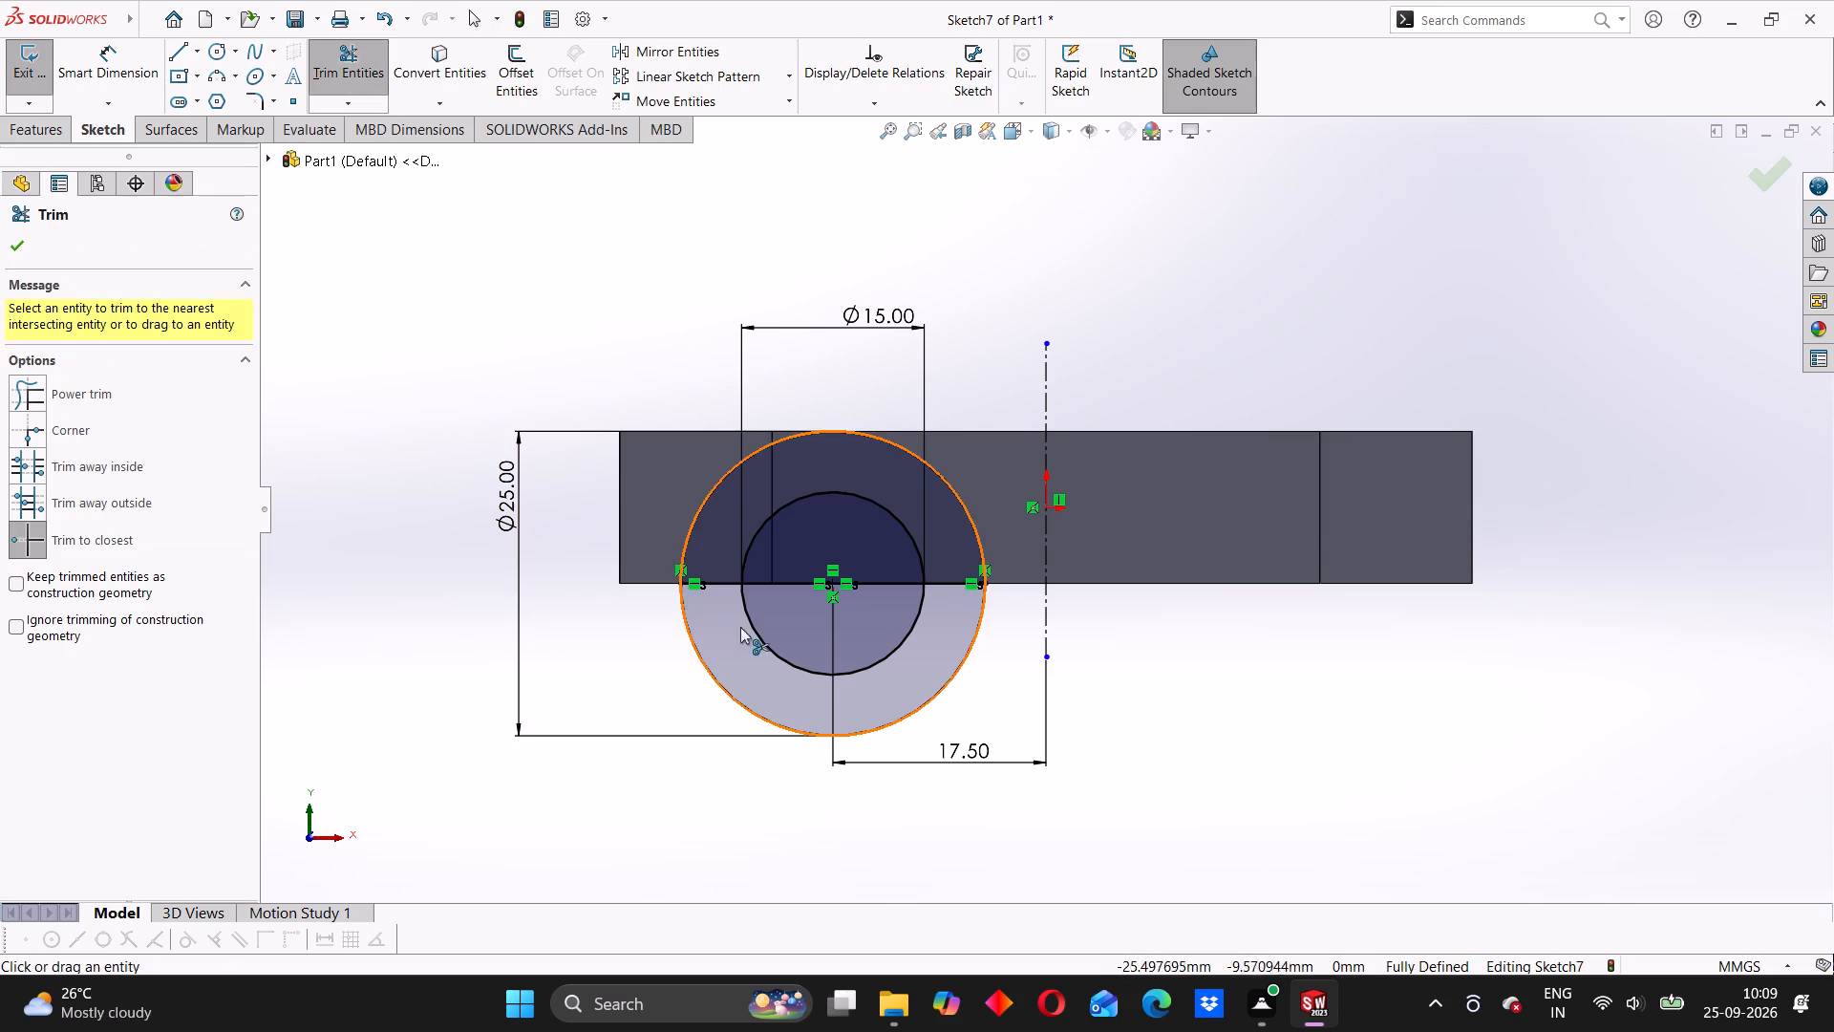
{"action": "left_click", "coordinate": [775, 584]}
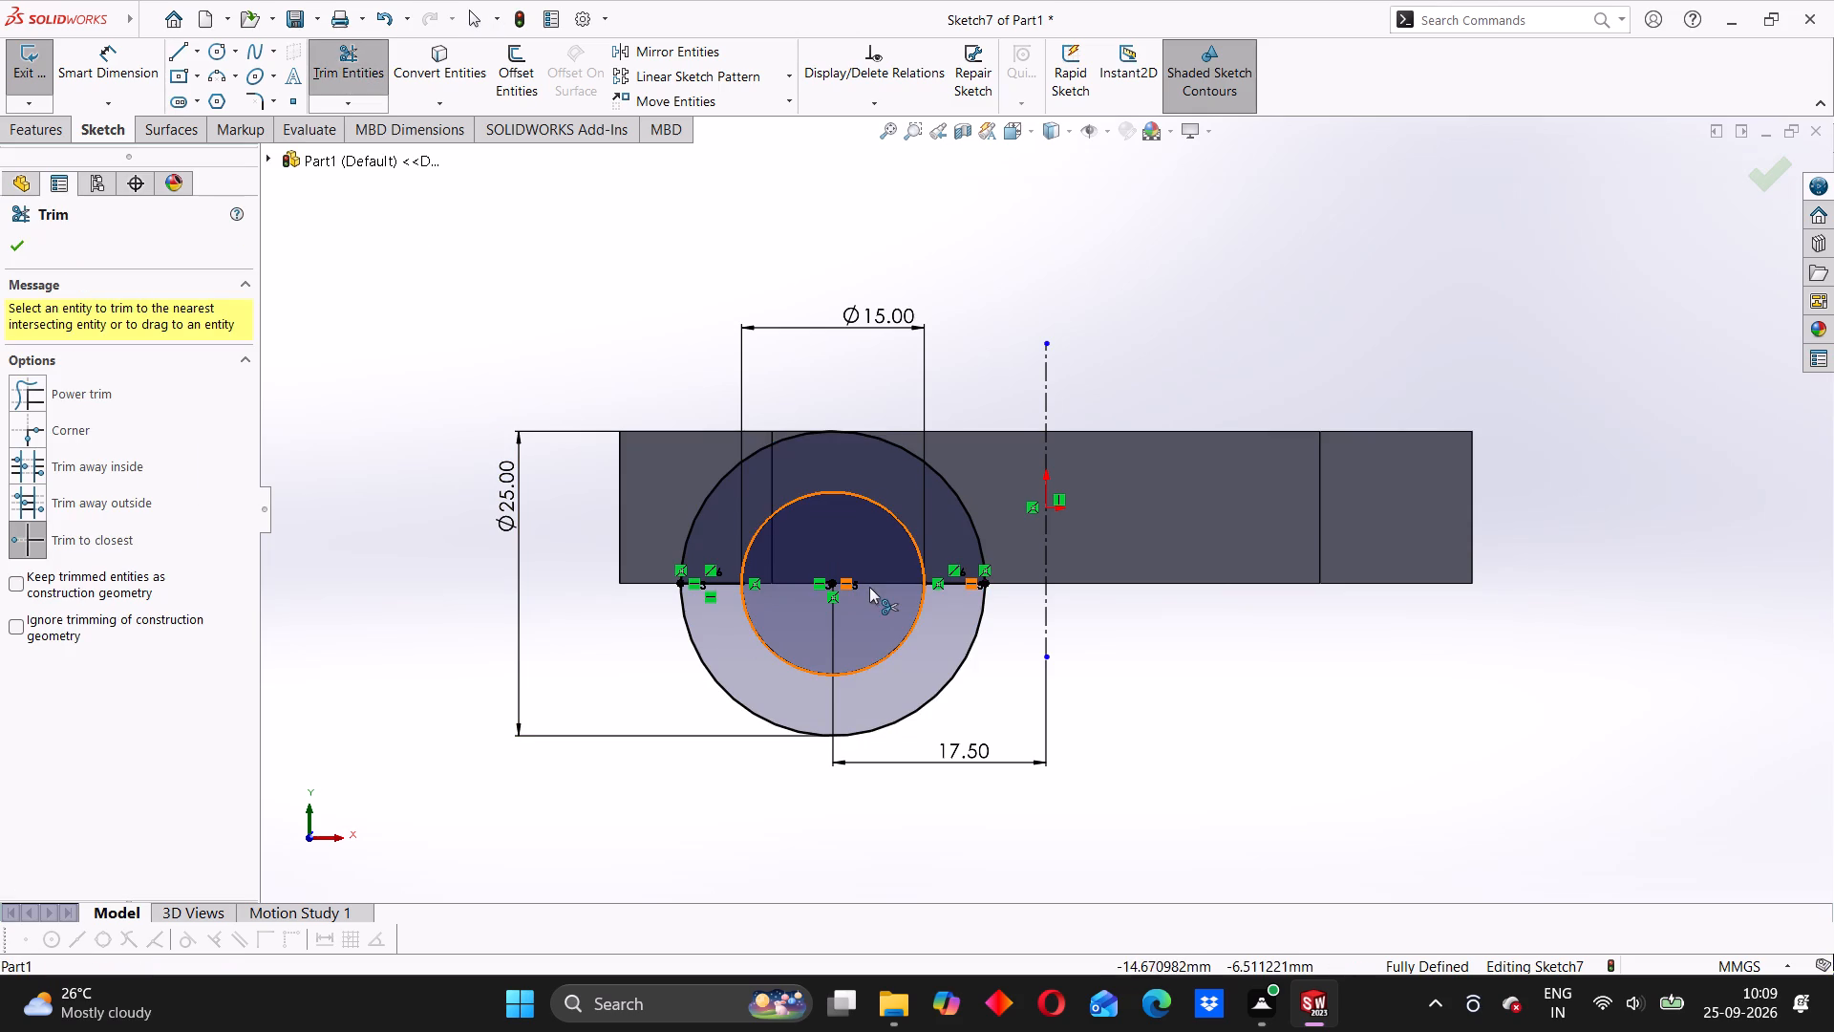
{"action": "left_click", "coordinate": [779, 661]}
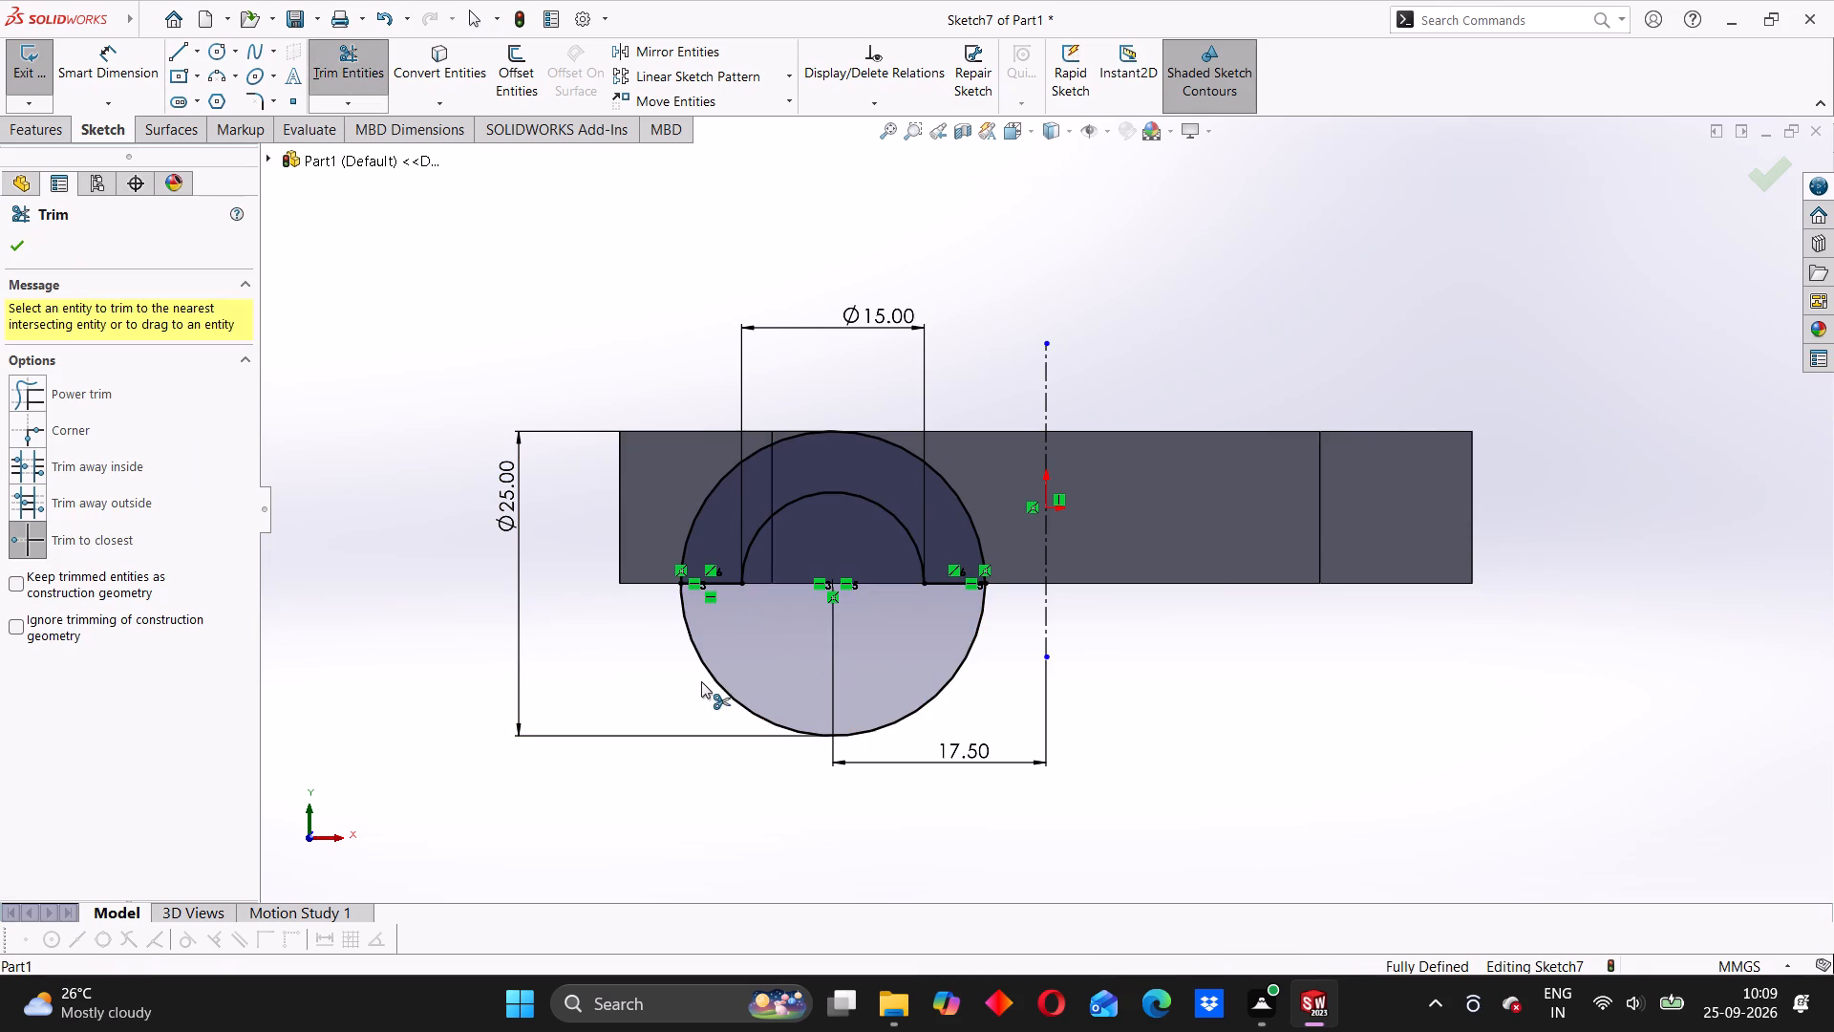
{"action": "left_click", "coordinate": [711, 677]}
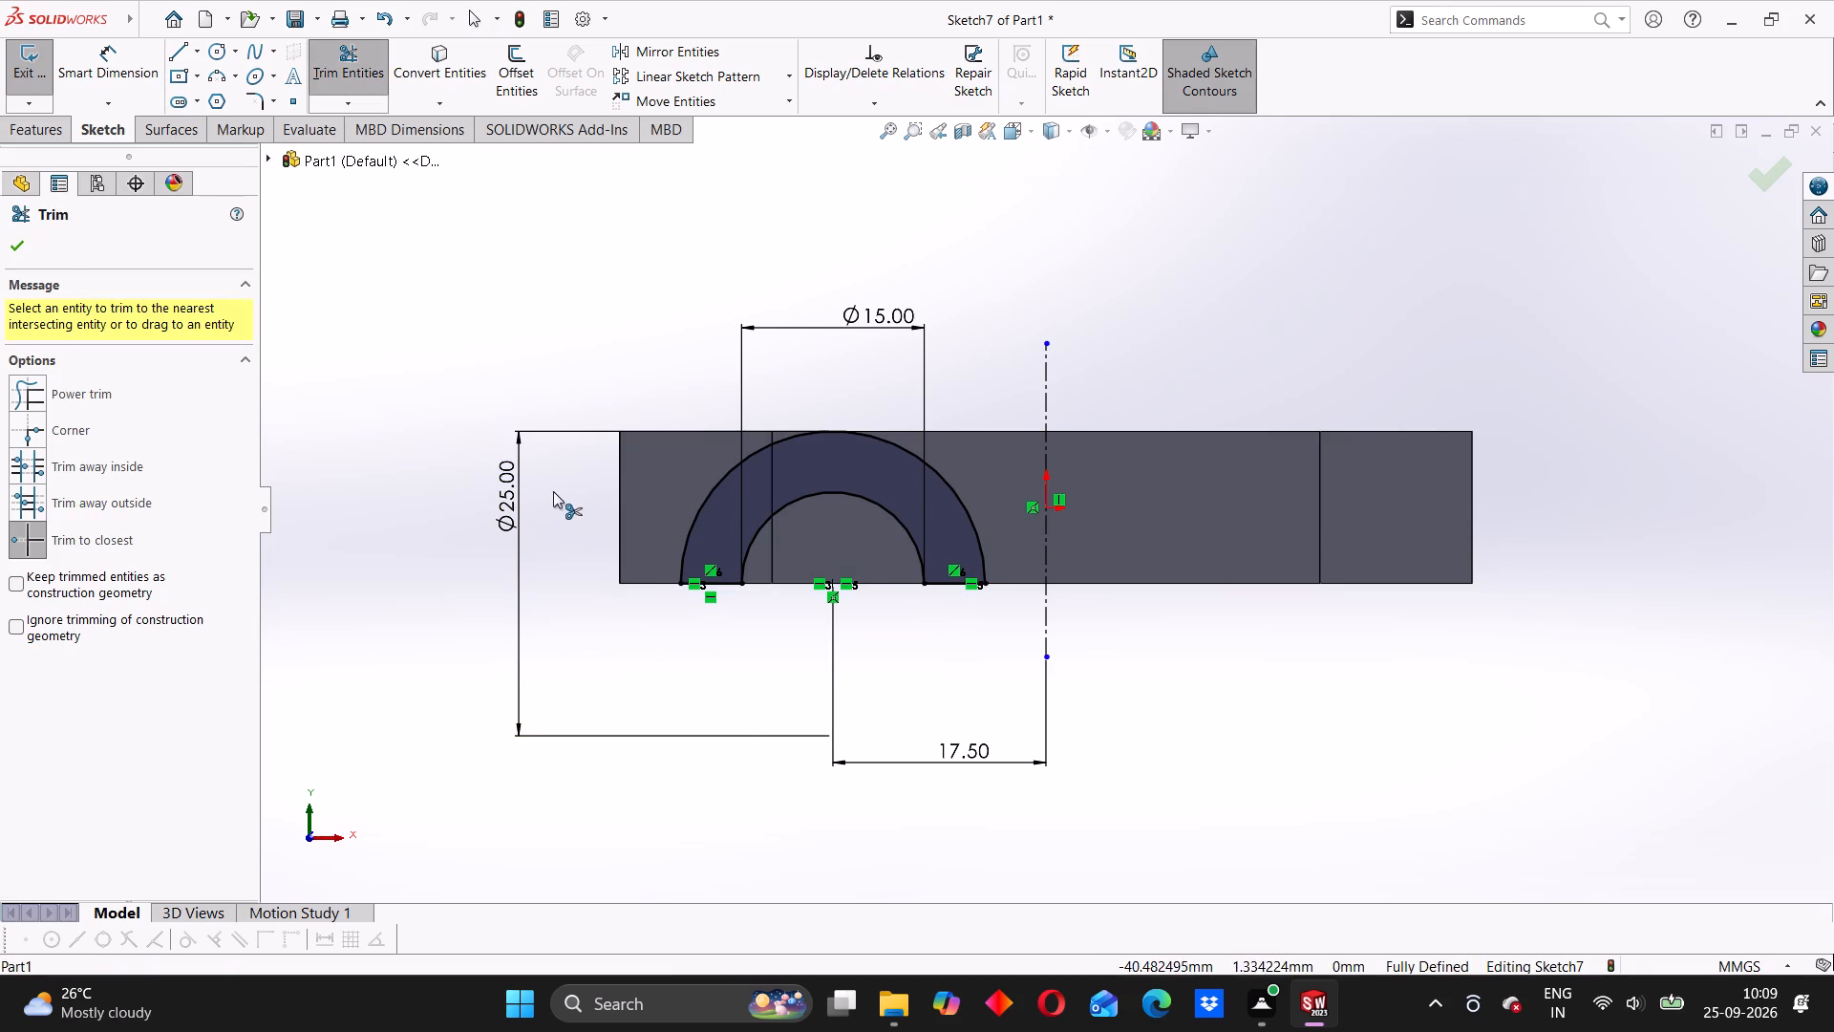
Check the lengths of the block's front vertical edge and its upper front edges using trial dimensions, placing none.
{"action": "scroll", "coordinate": [720, 706], "scroll_direction": "up", "scroll_amount": 3}
{"action": "middle_click_drag", "start_coordinate": [715, 706], "coordinate": [803, 771]}
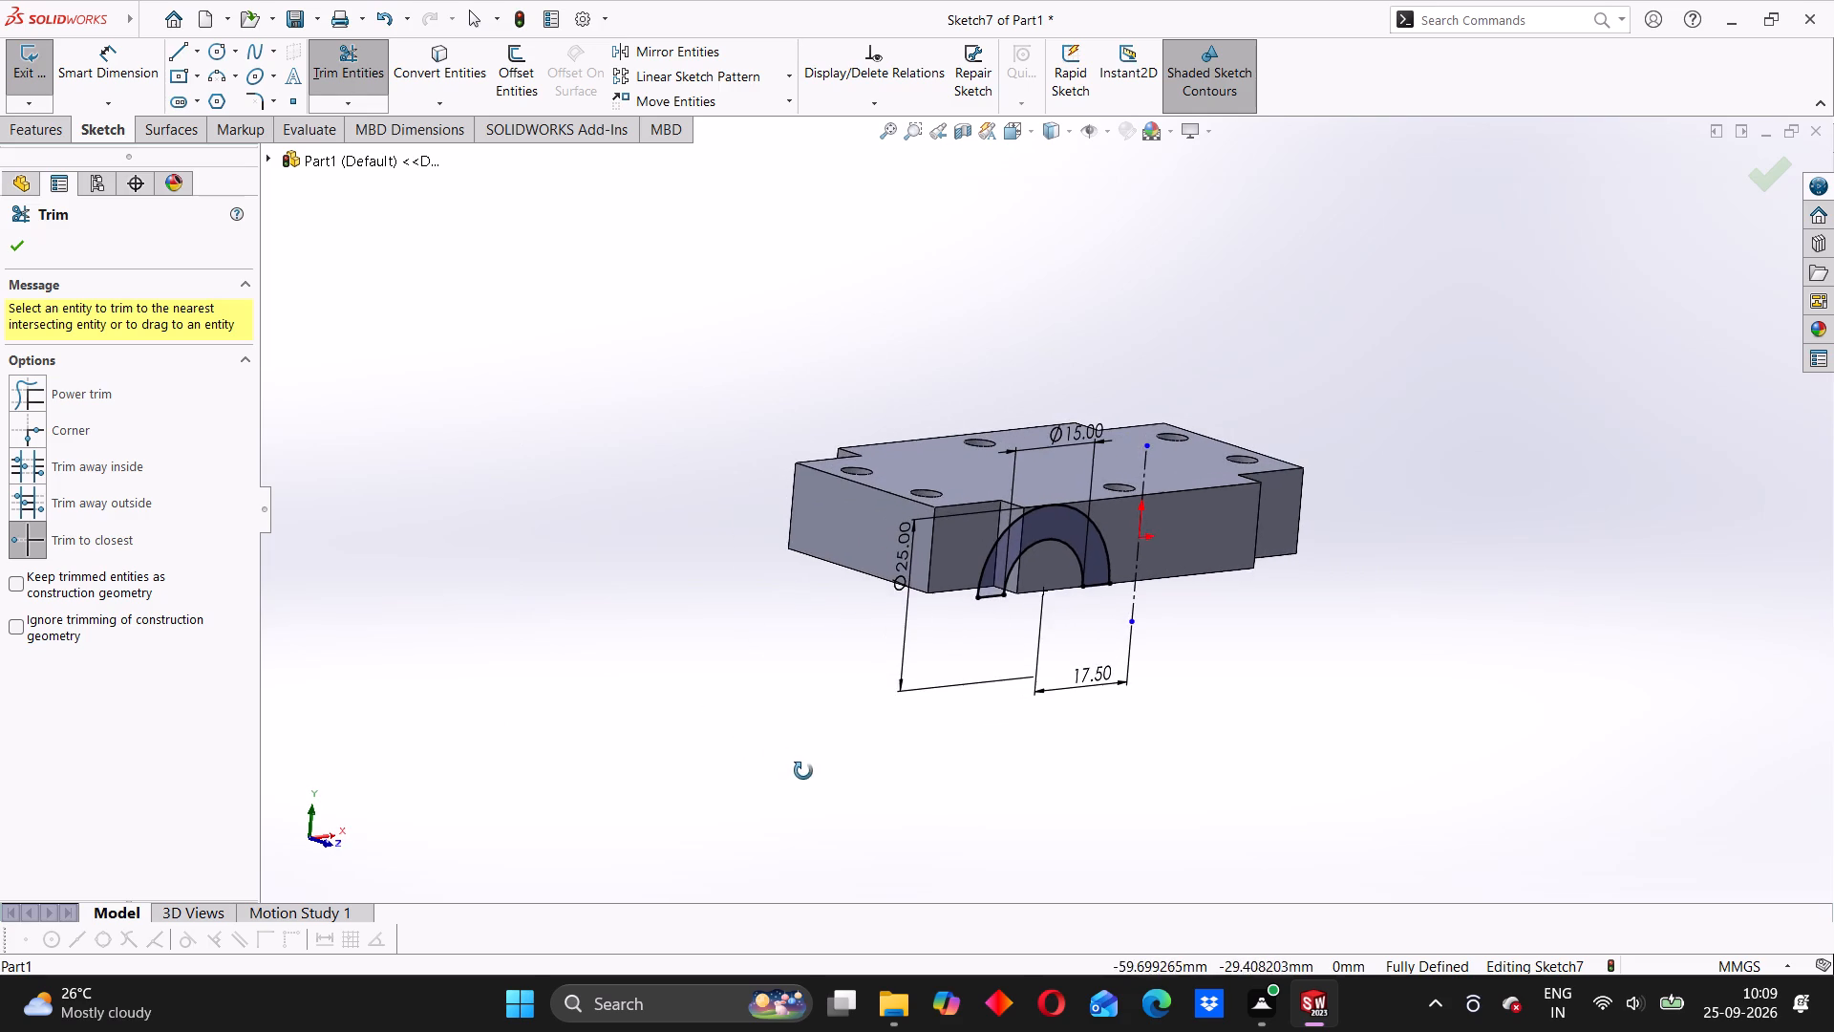
{"action": "middle_click_drag", "start_coordinate": [803, 771], "coordinate": [804, 771]}
{"action": "scroll", "coordinate": [981, 643], "scroll_direction": "down", "scroll_amount": 2}
{"action": "middle_click_drag", "start_coordinate": [991, 641], "coordinate": [962, 660]}
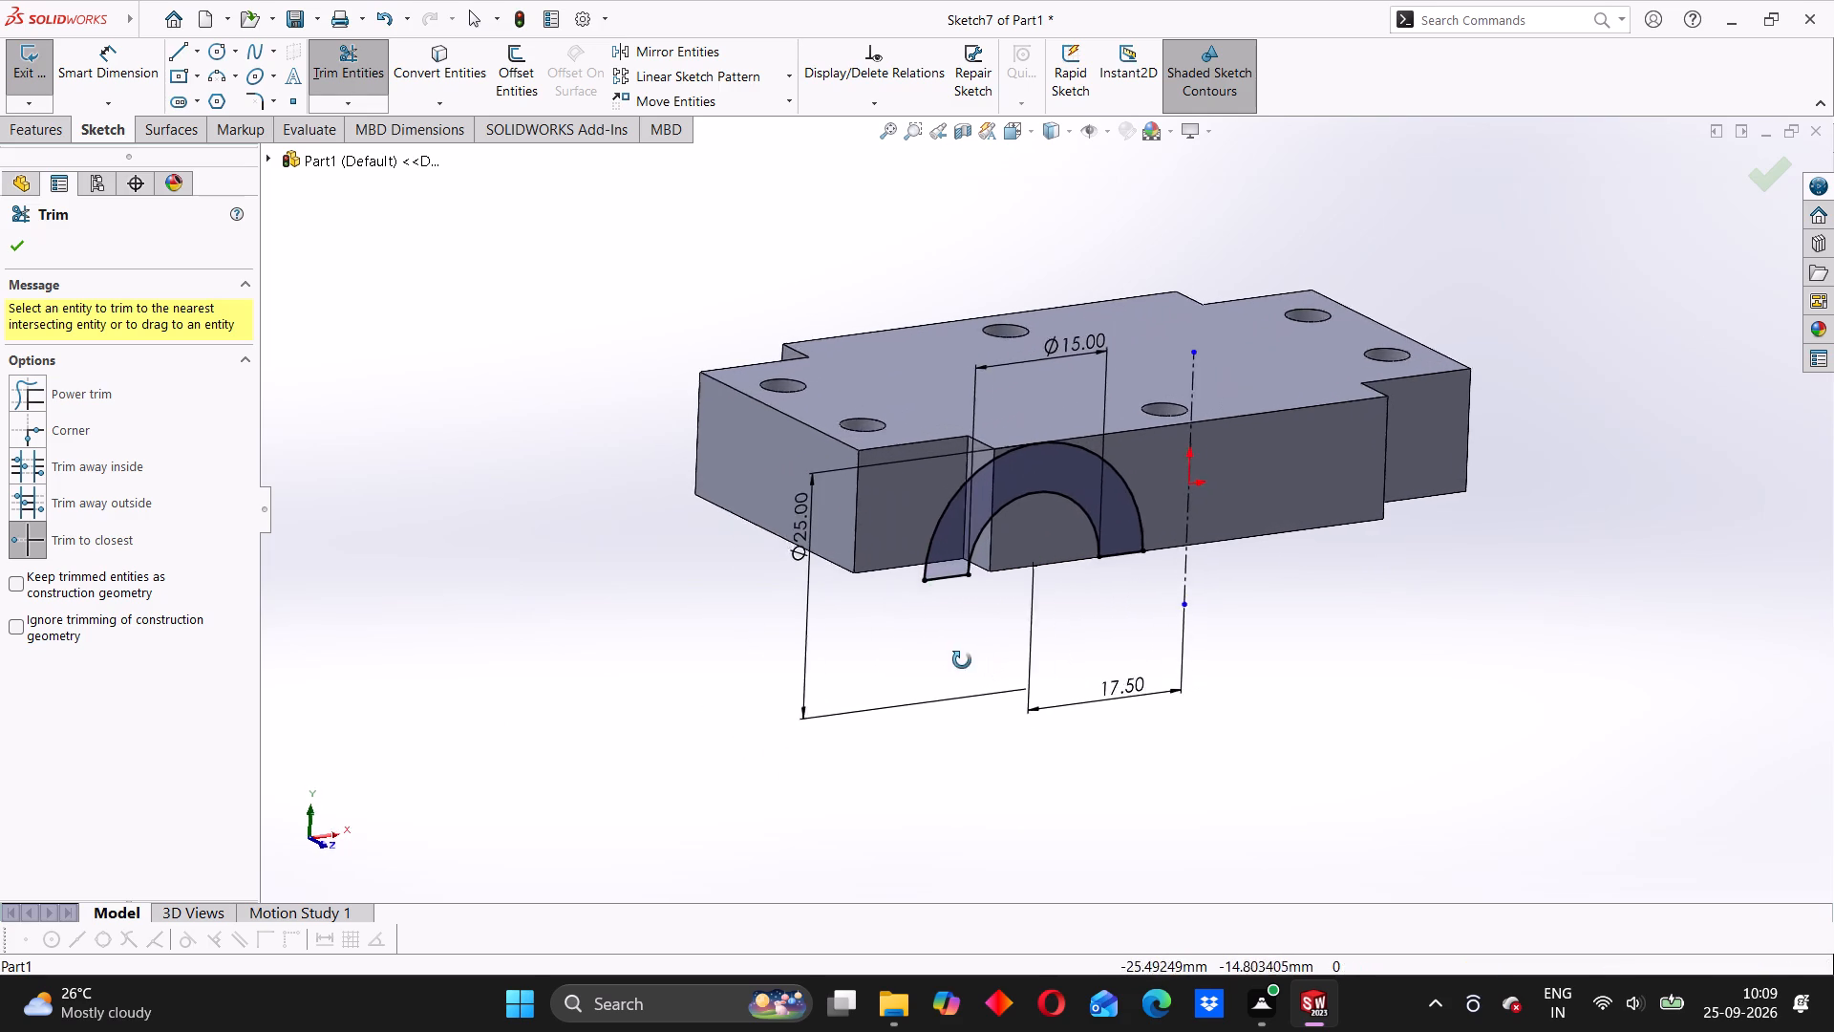
{"action": "middle_click_drag", "start_coordinate": [962, 660], "coordinate": [911, 659]}
{"action": "scroll", "coordinate": [880, 644], "scroll_direction": "down", "scroll_amount": 2}
{"action": "scroll", "coordinate": [889, 635], "scroll_direction": "up", "scroll_amount": 1}
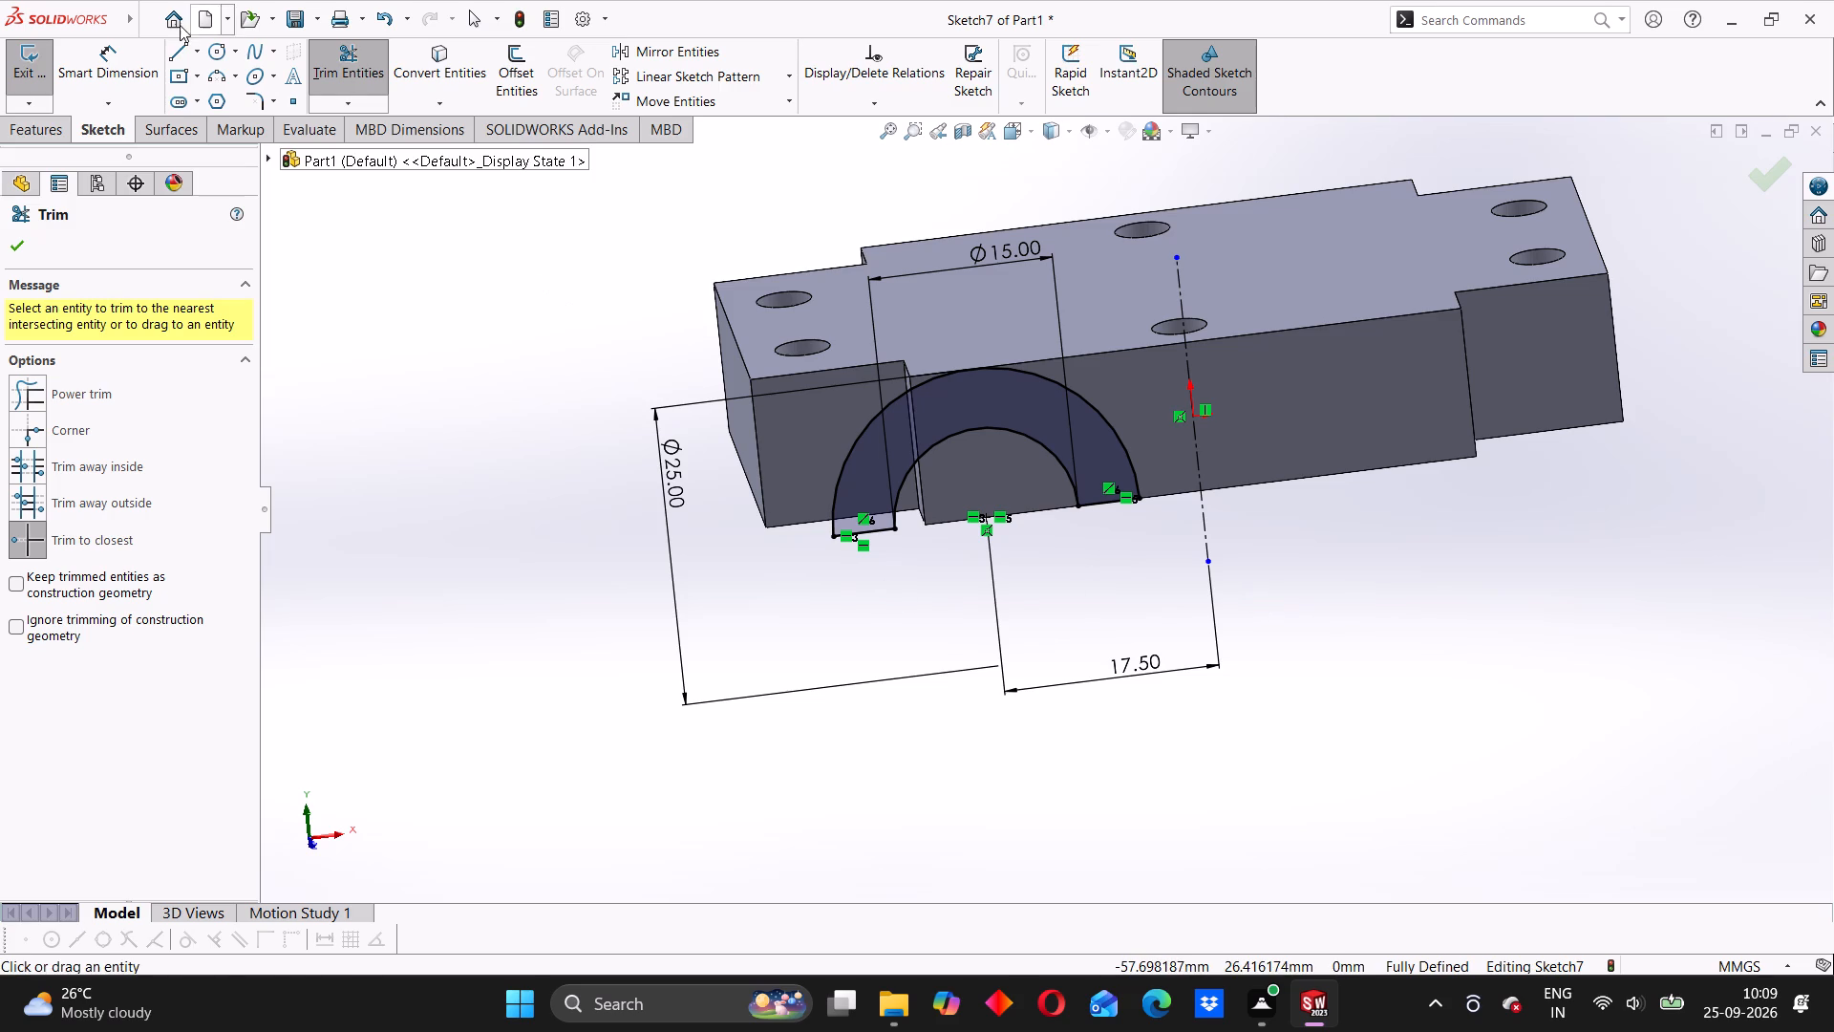
{"action": "left_click", "coordinate": [133, 75]}
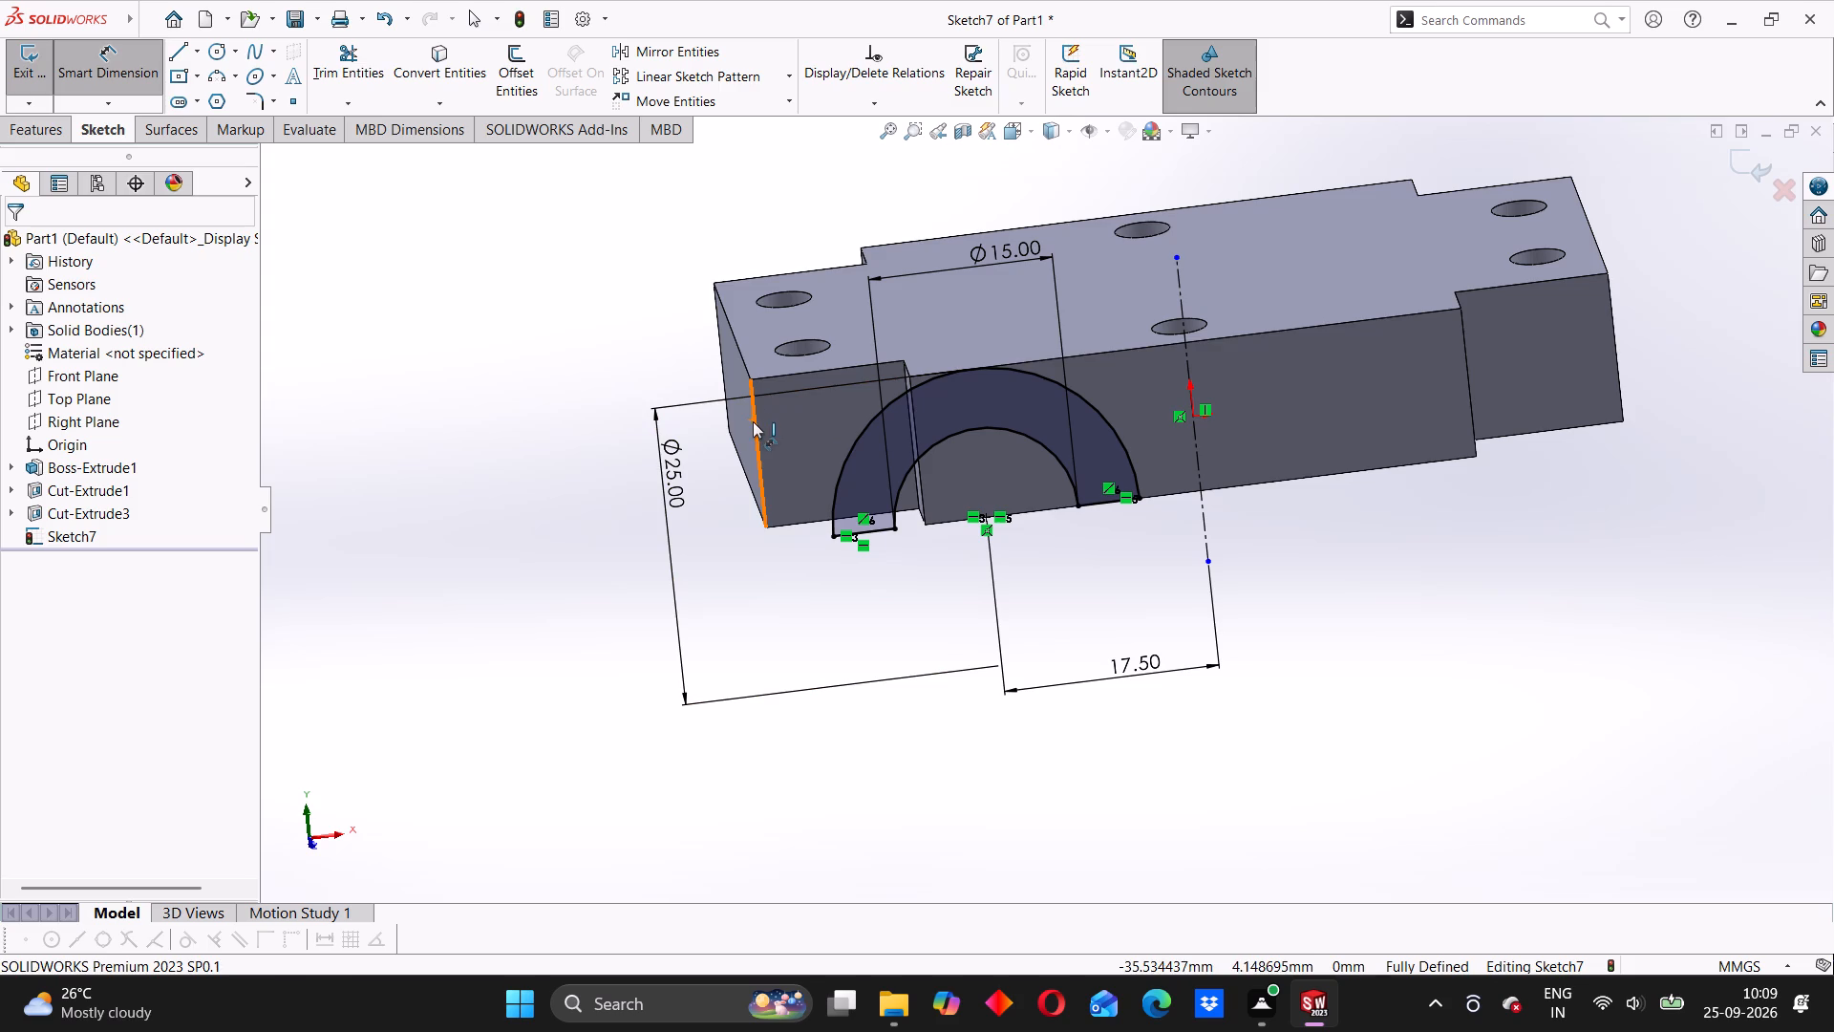
{"action": "left_click", "coordinate": [753, 421]}
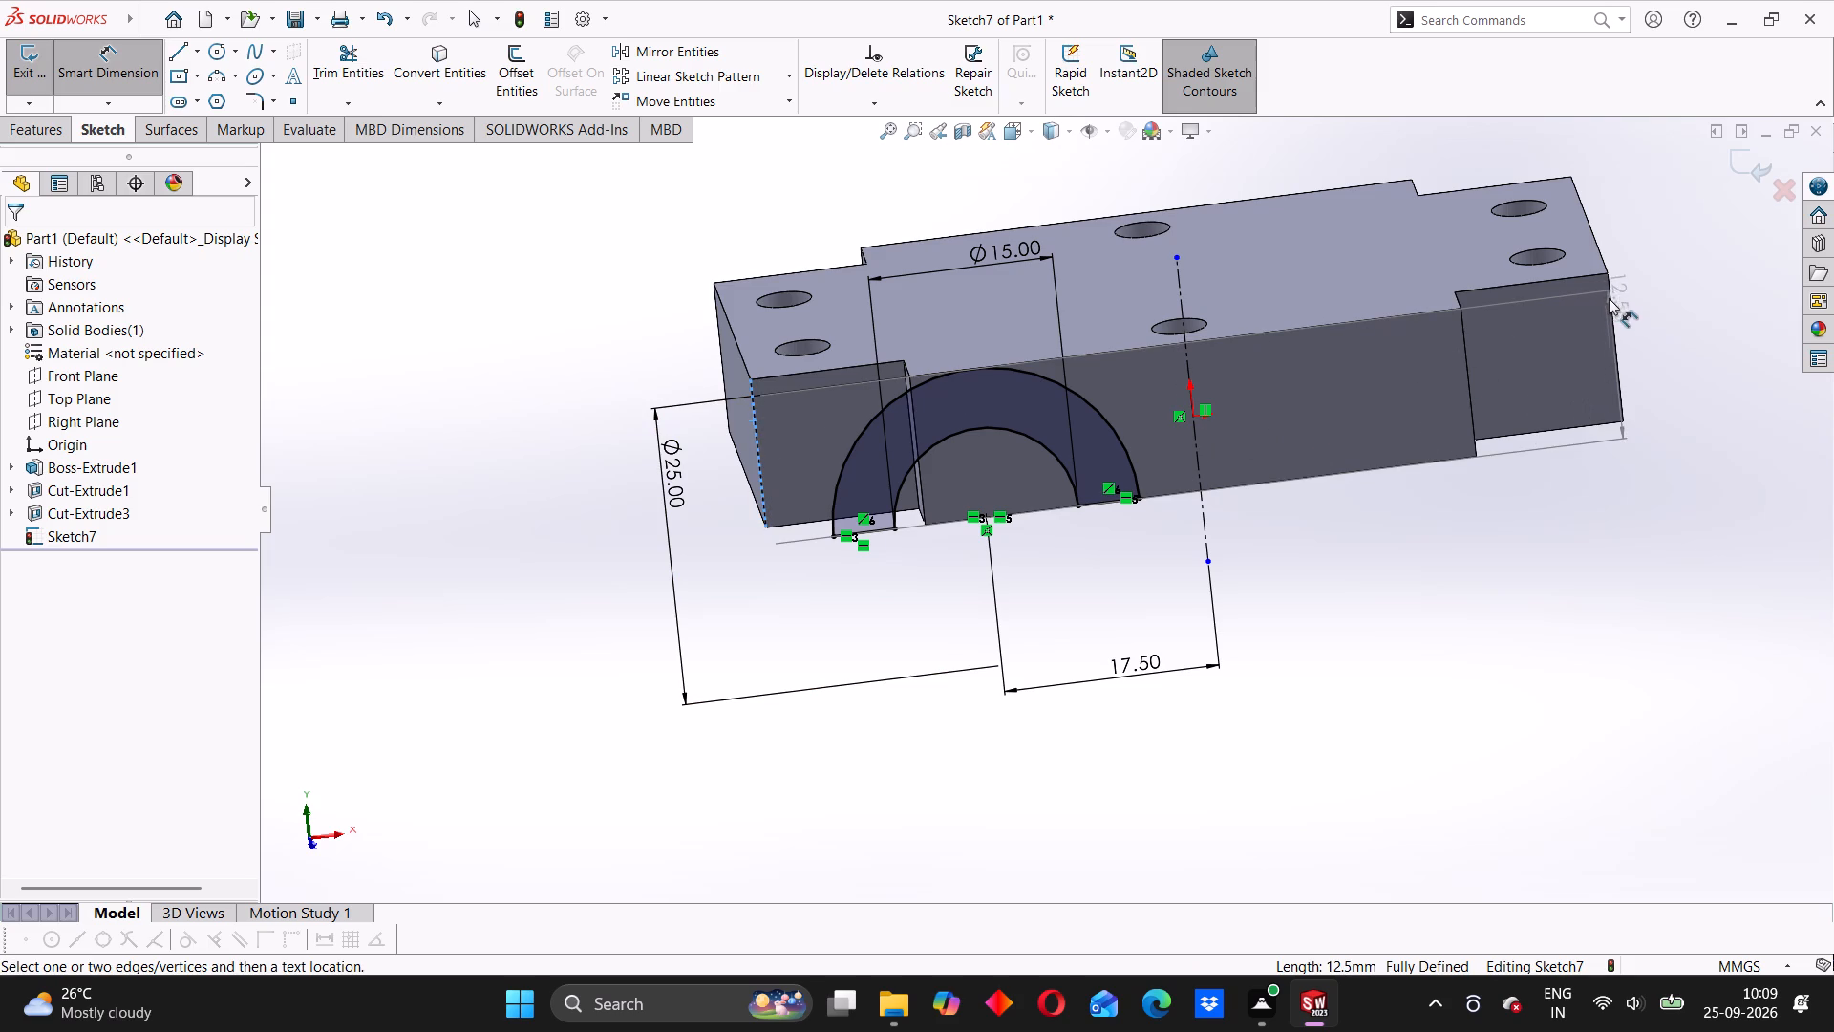
{"action": "key", "text": "Escape"}
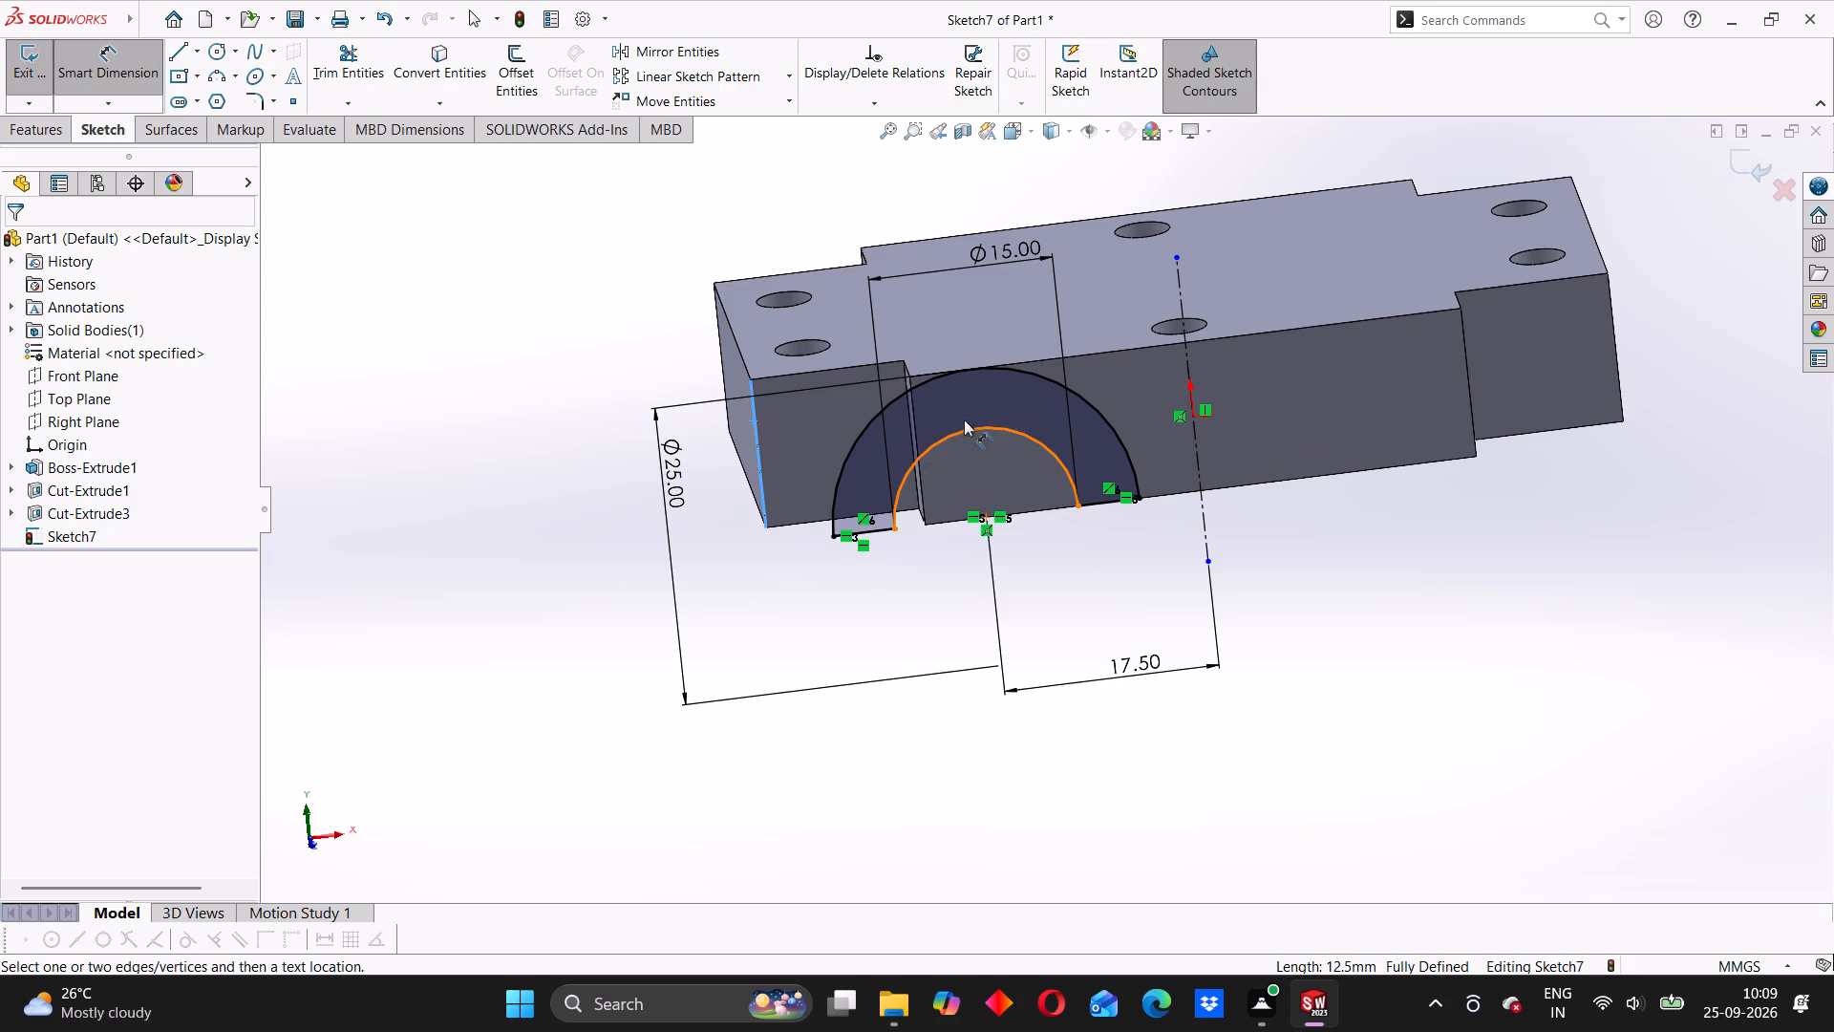
{"action": "left_click", "coordinate": [844, 365]}
{"action": "key", "text": "Escape"}
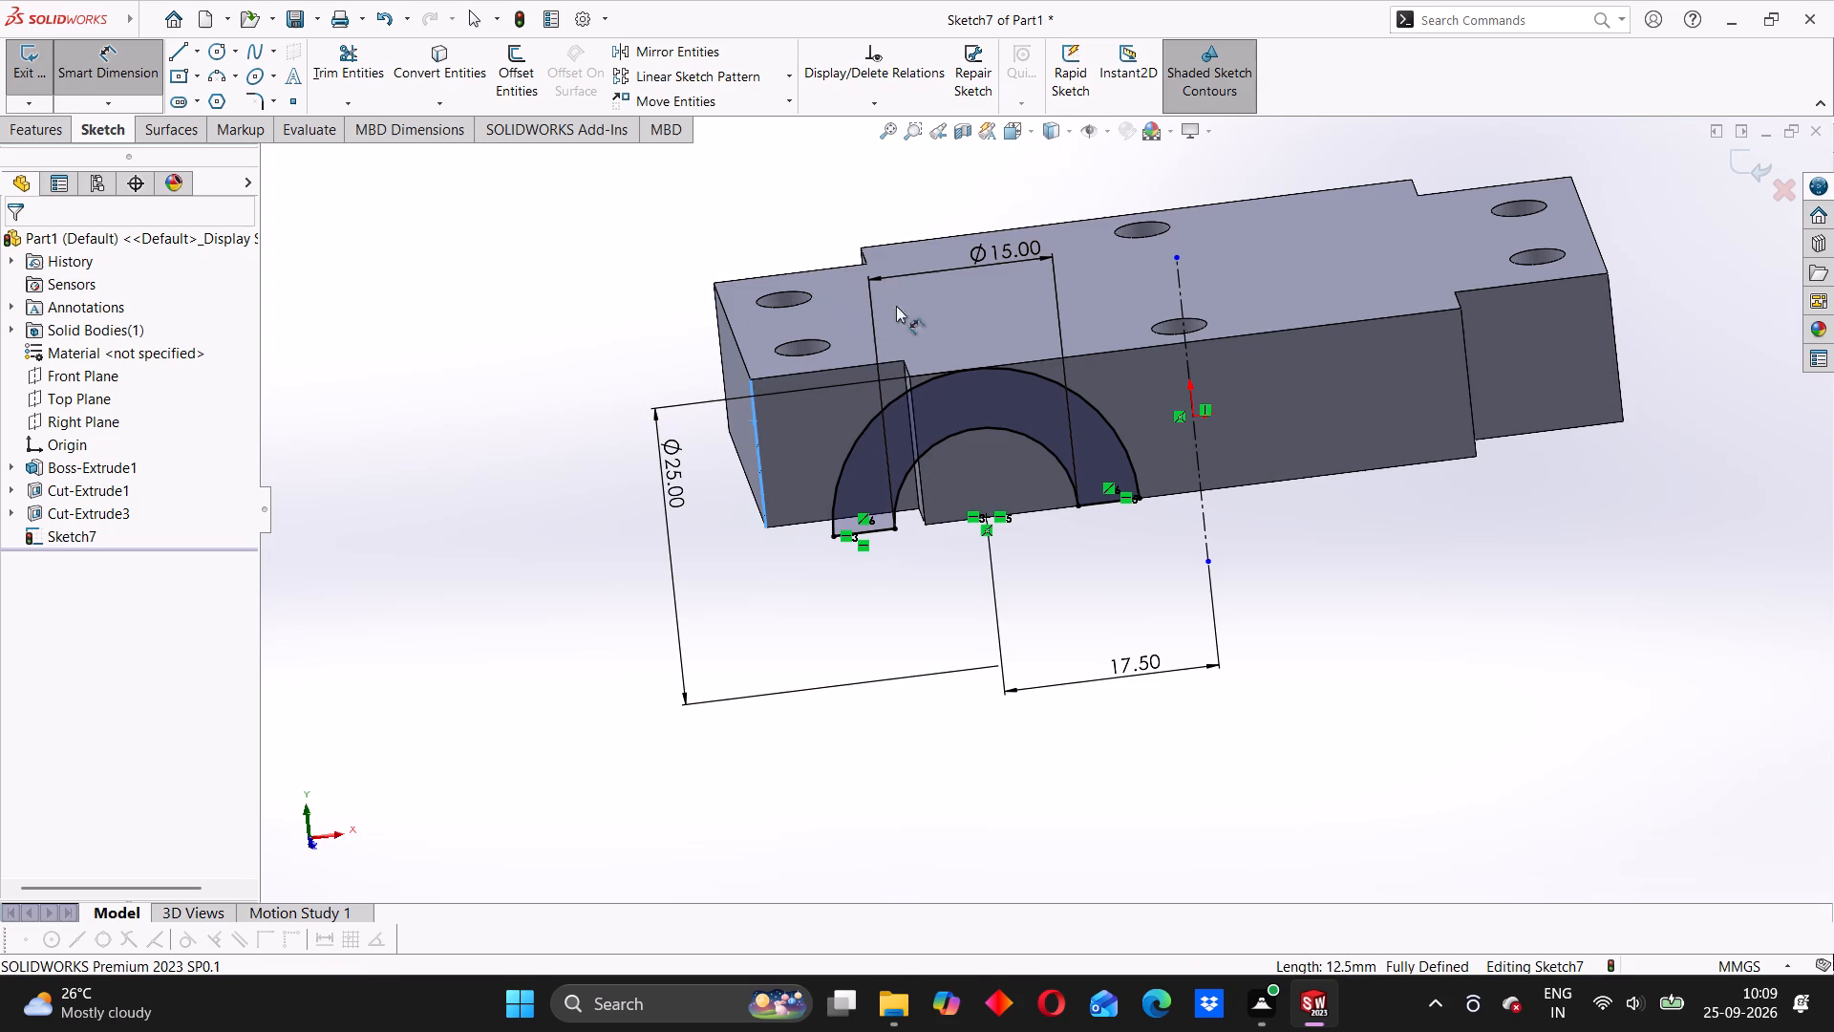
{"action": "left_click", "coordinate": [1123, 349]}
{"action": "key", "text": "Escape"}
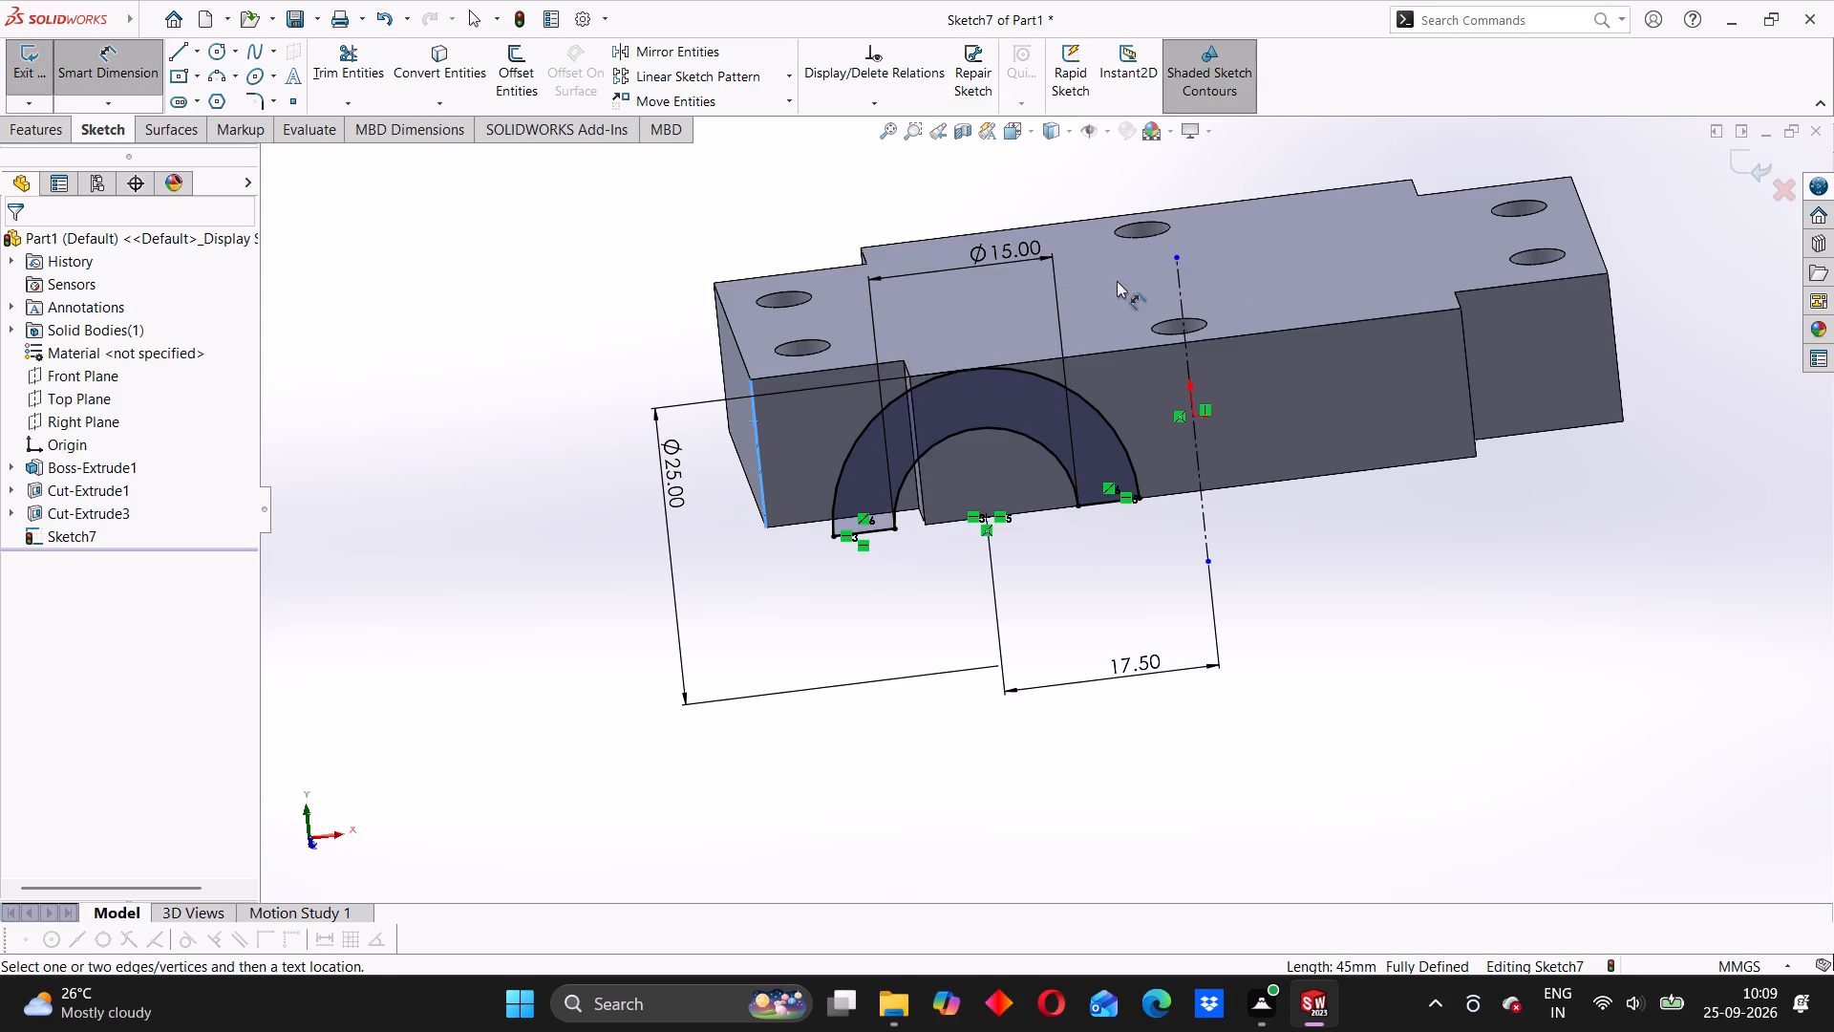
{"action": "left_click", "coordinate": [1509, 283]}
{"action": "key", "text": "Escape"}
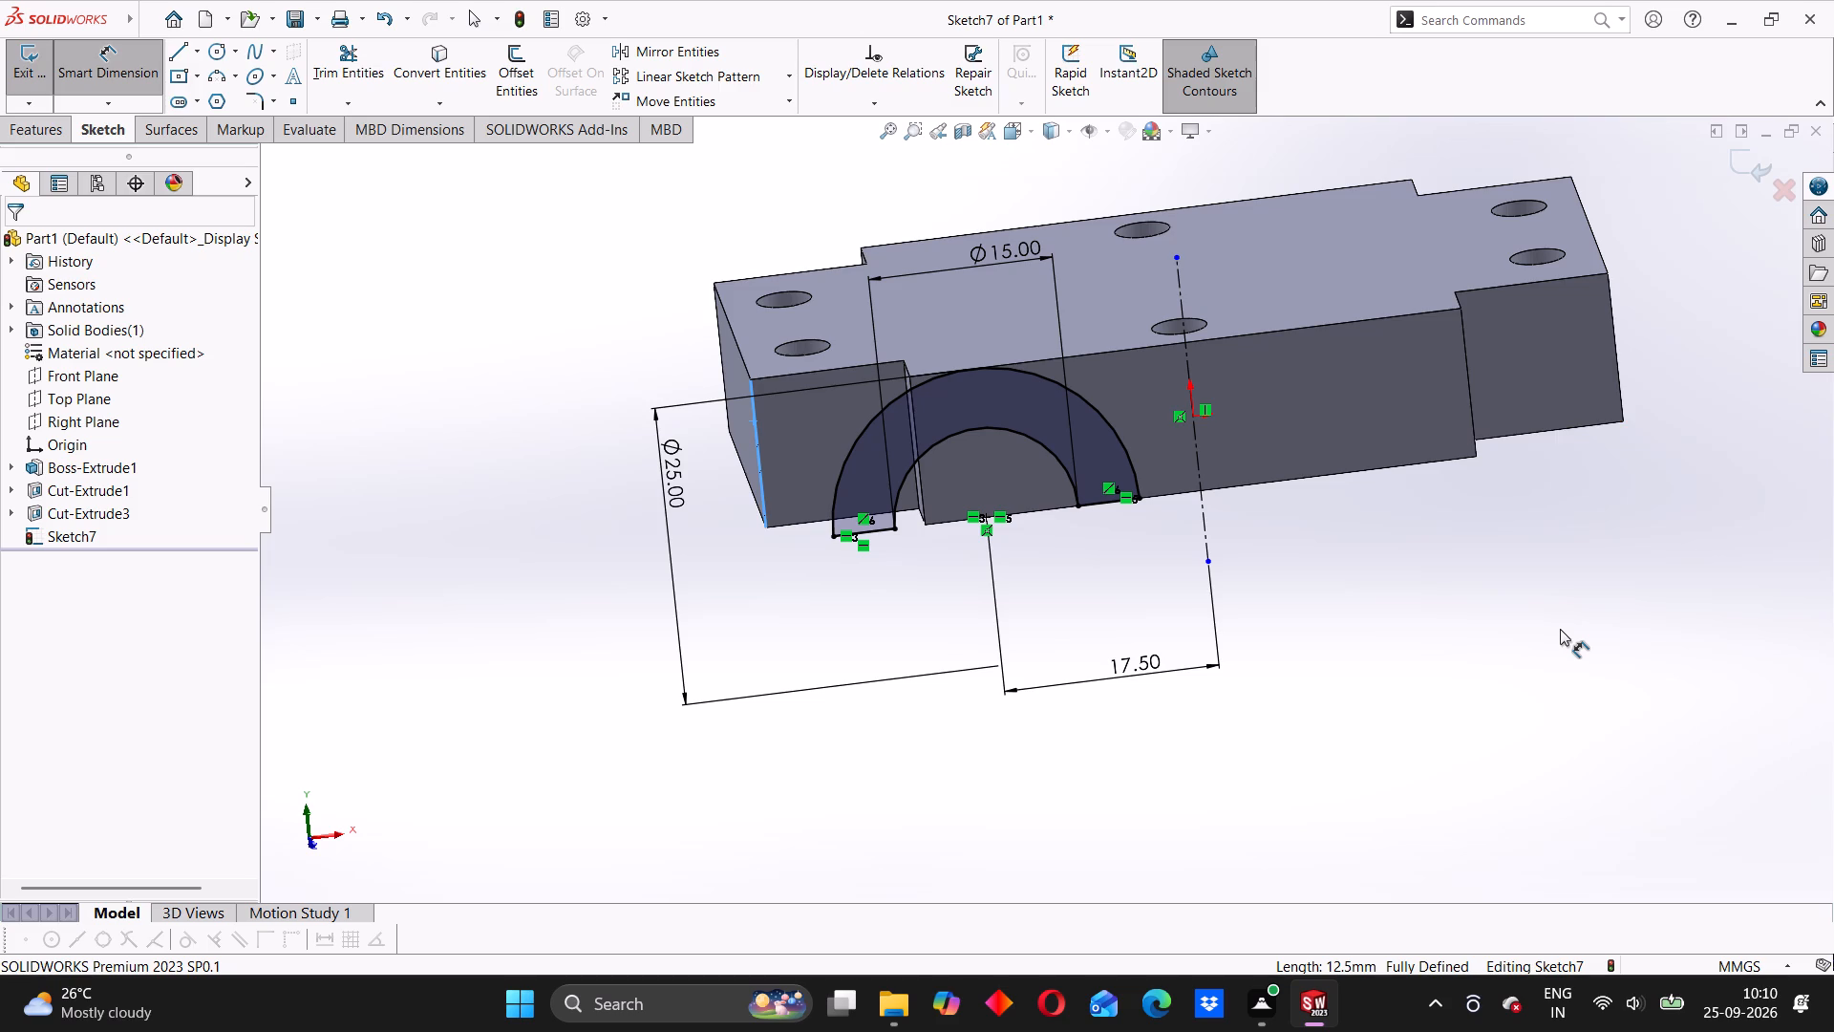
Examine how the half-ring profile sits against the block's front face and corner notch.
{"action": "scroll", "coordinate": [861, 706], "scroll_direction": "up", "scroll_amount": 1}
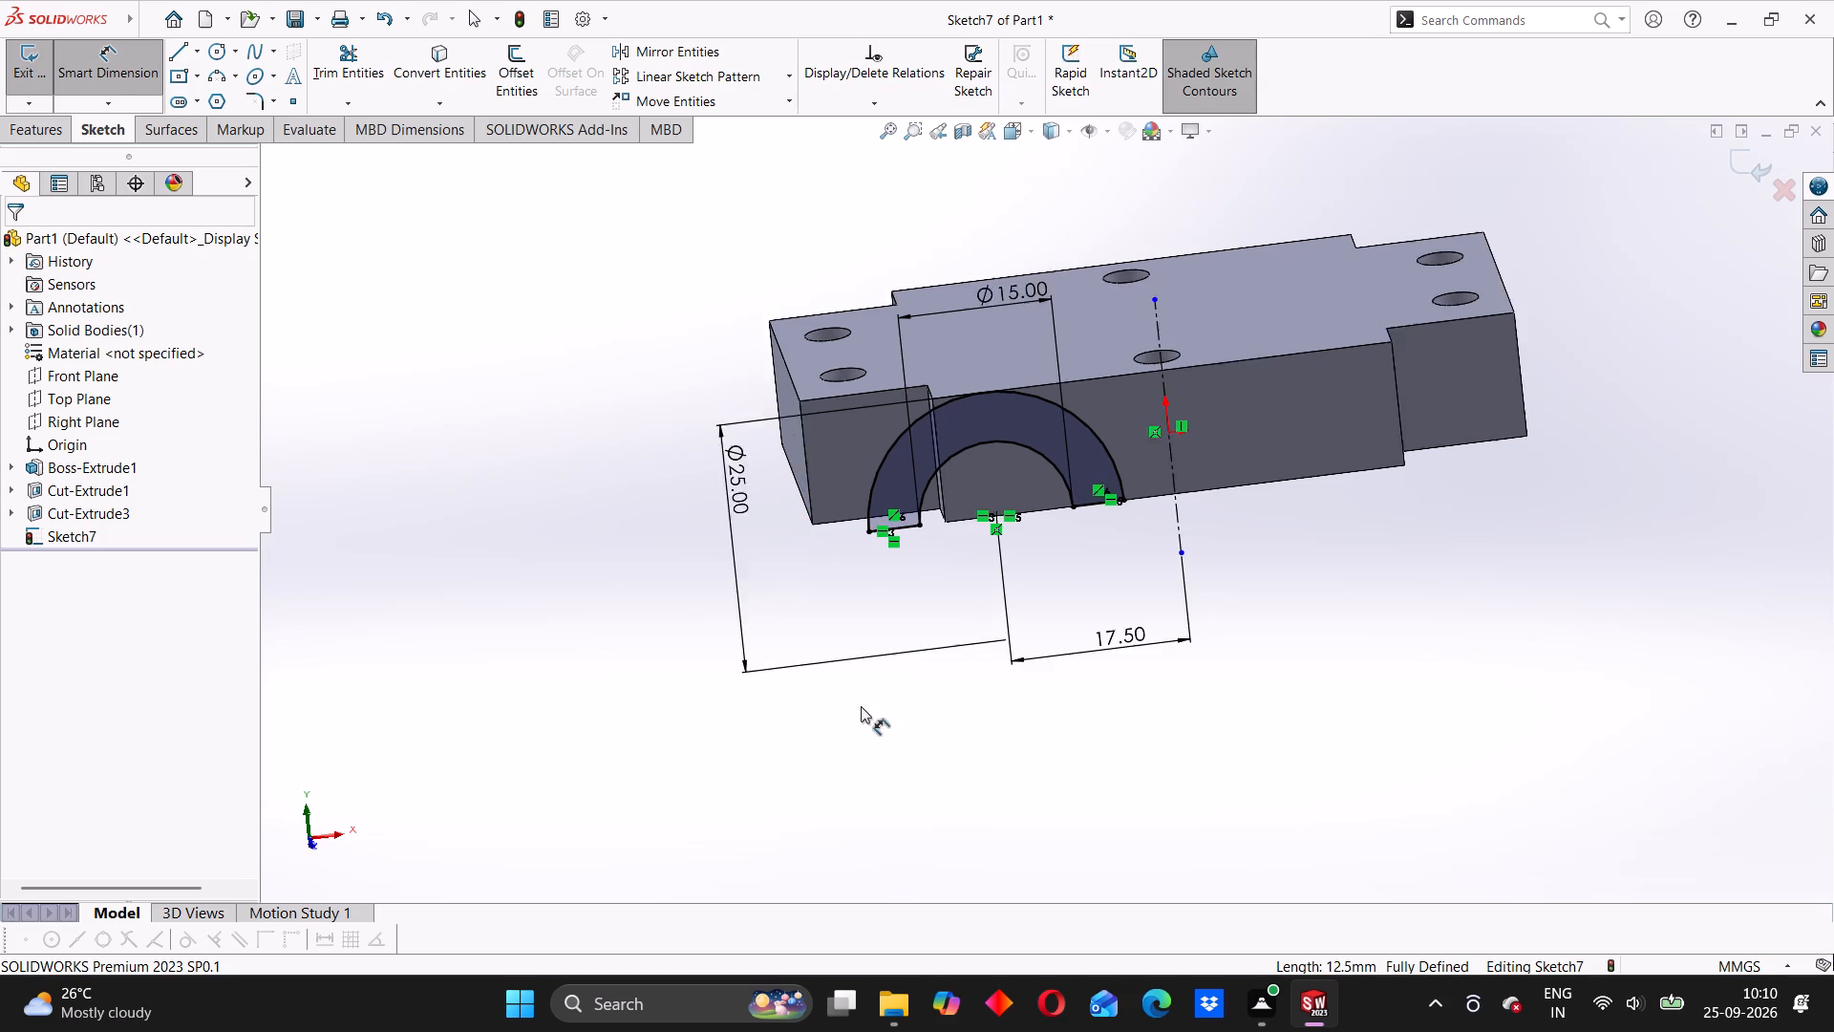
{"action": "middle_click_drag", "start_coordinate": [861, 706], "coordinate": [998, 720]}
{"action": "scroll", "coordinate": [1054, 689], "scroll_direction": "down", "scroll_amount": 1}
{"action": "middle_click_drag", "start_coordinate": [1216, 658], "coordinate": [1186, 671]}
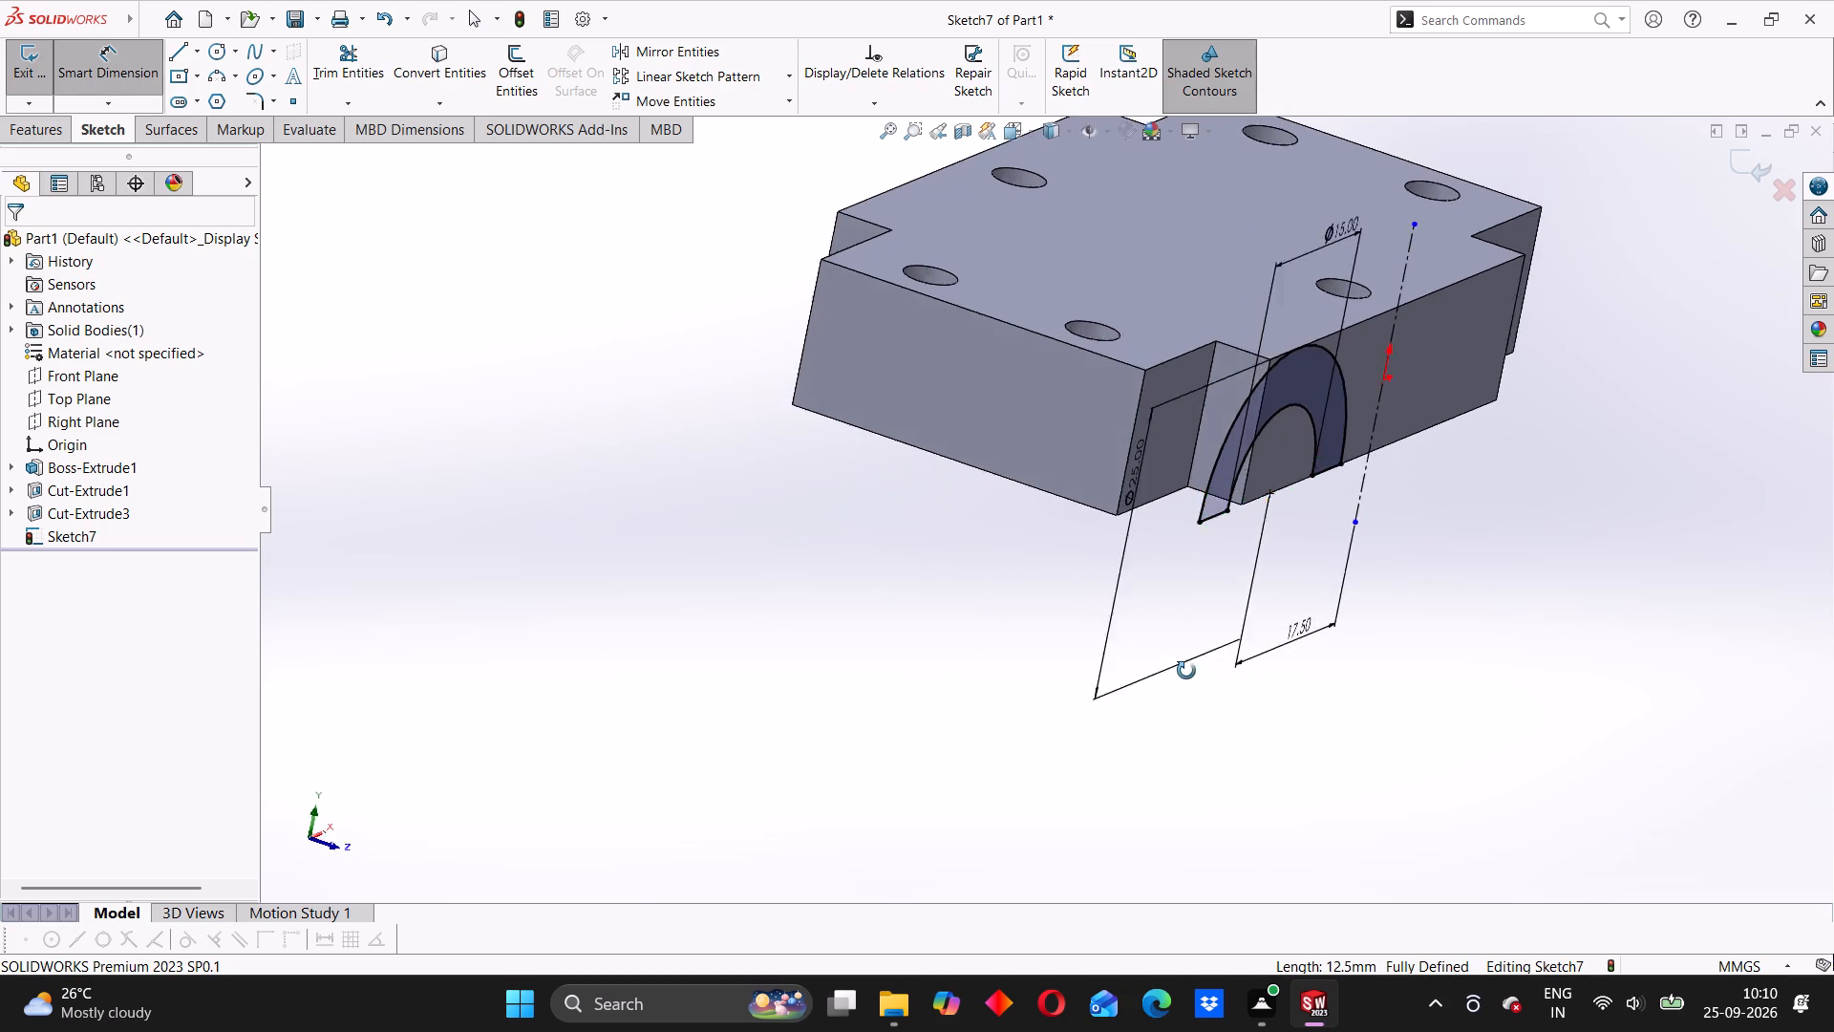
{"action": "middle_click_drag", "start_coordinate": [1186, 671], "coordinate": [1143, 676]}
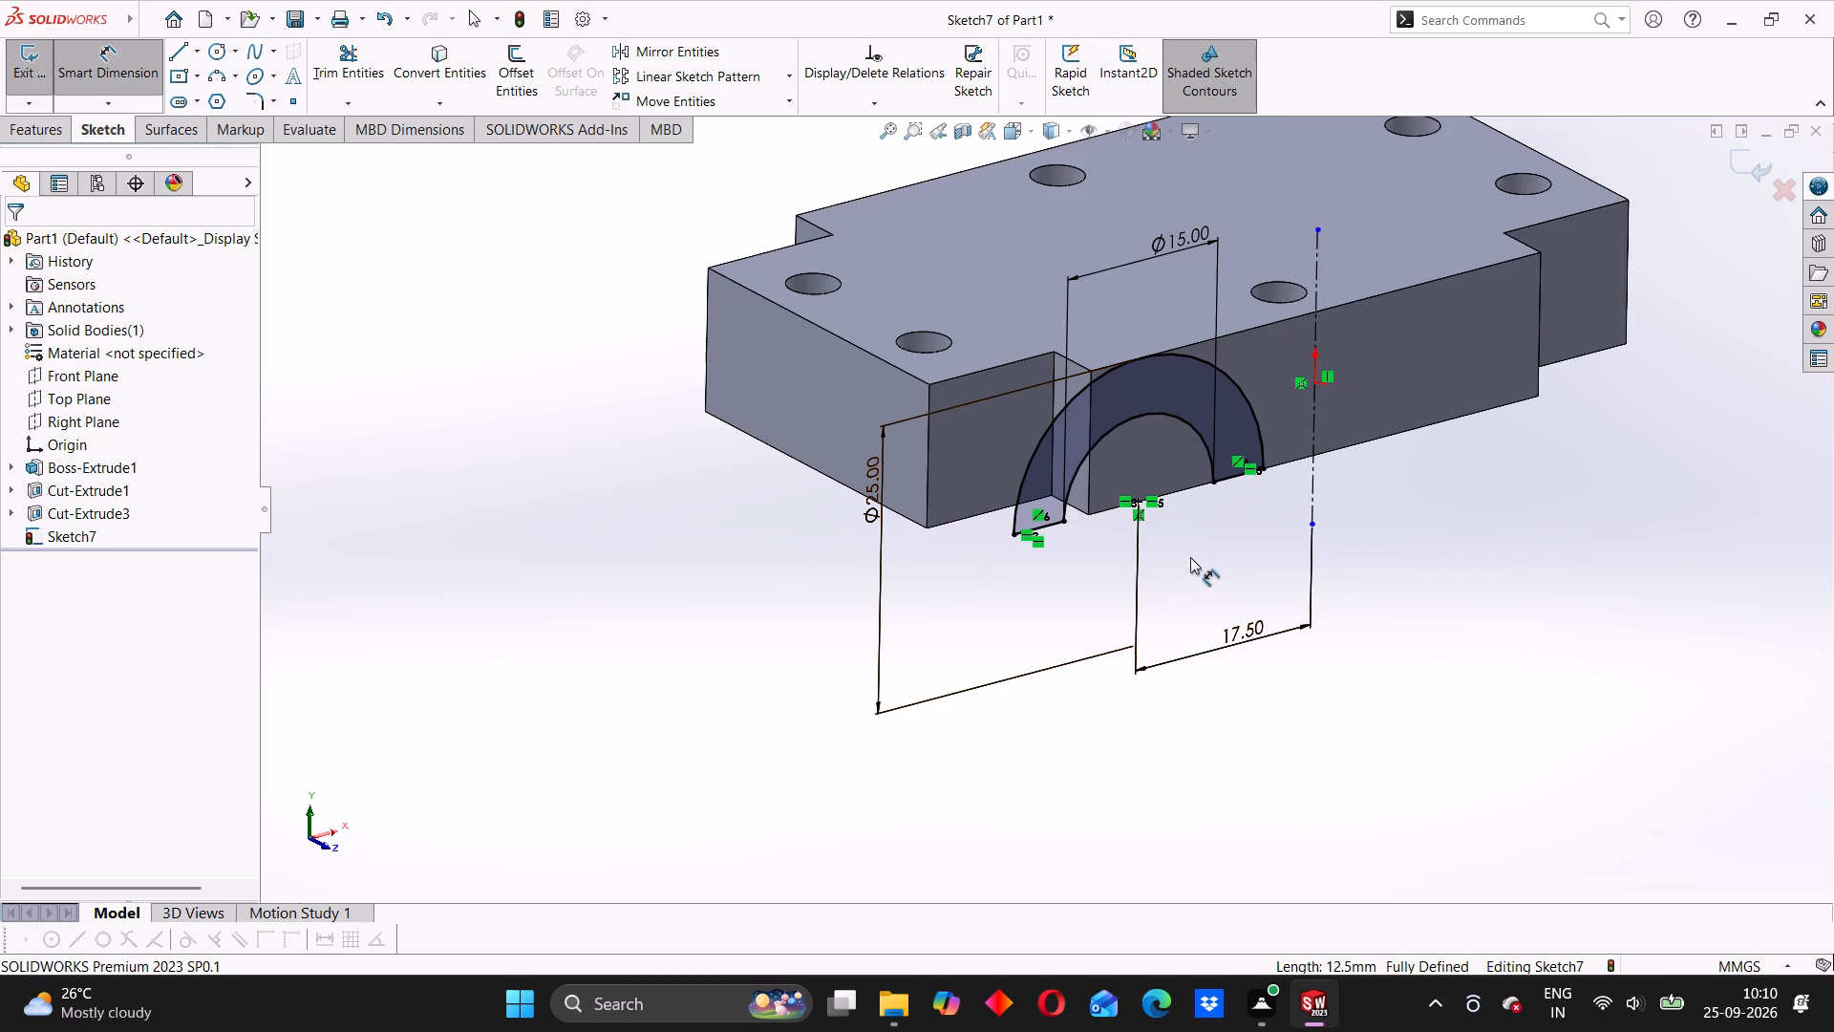
{"action": "scroll", "coordinate": [1106, 591], "scroll_direction": "down", "scroll_amount": 2}
{"action": "scroll", "coordinate": [1094, 567], "scroll_direction": "up", "scroll_amount": 1}
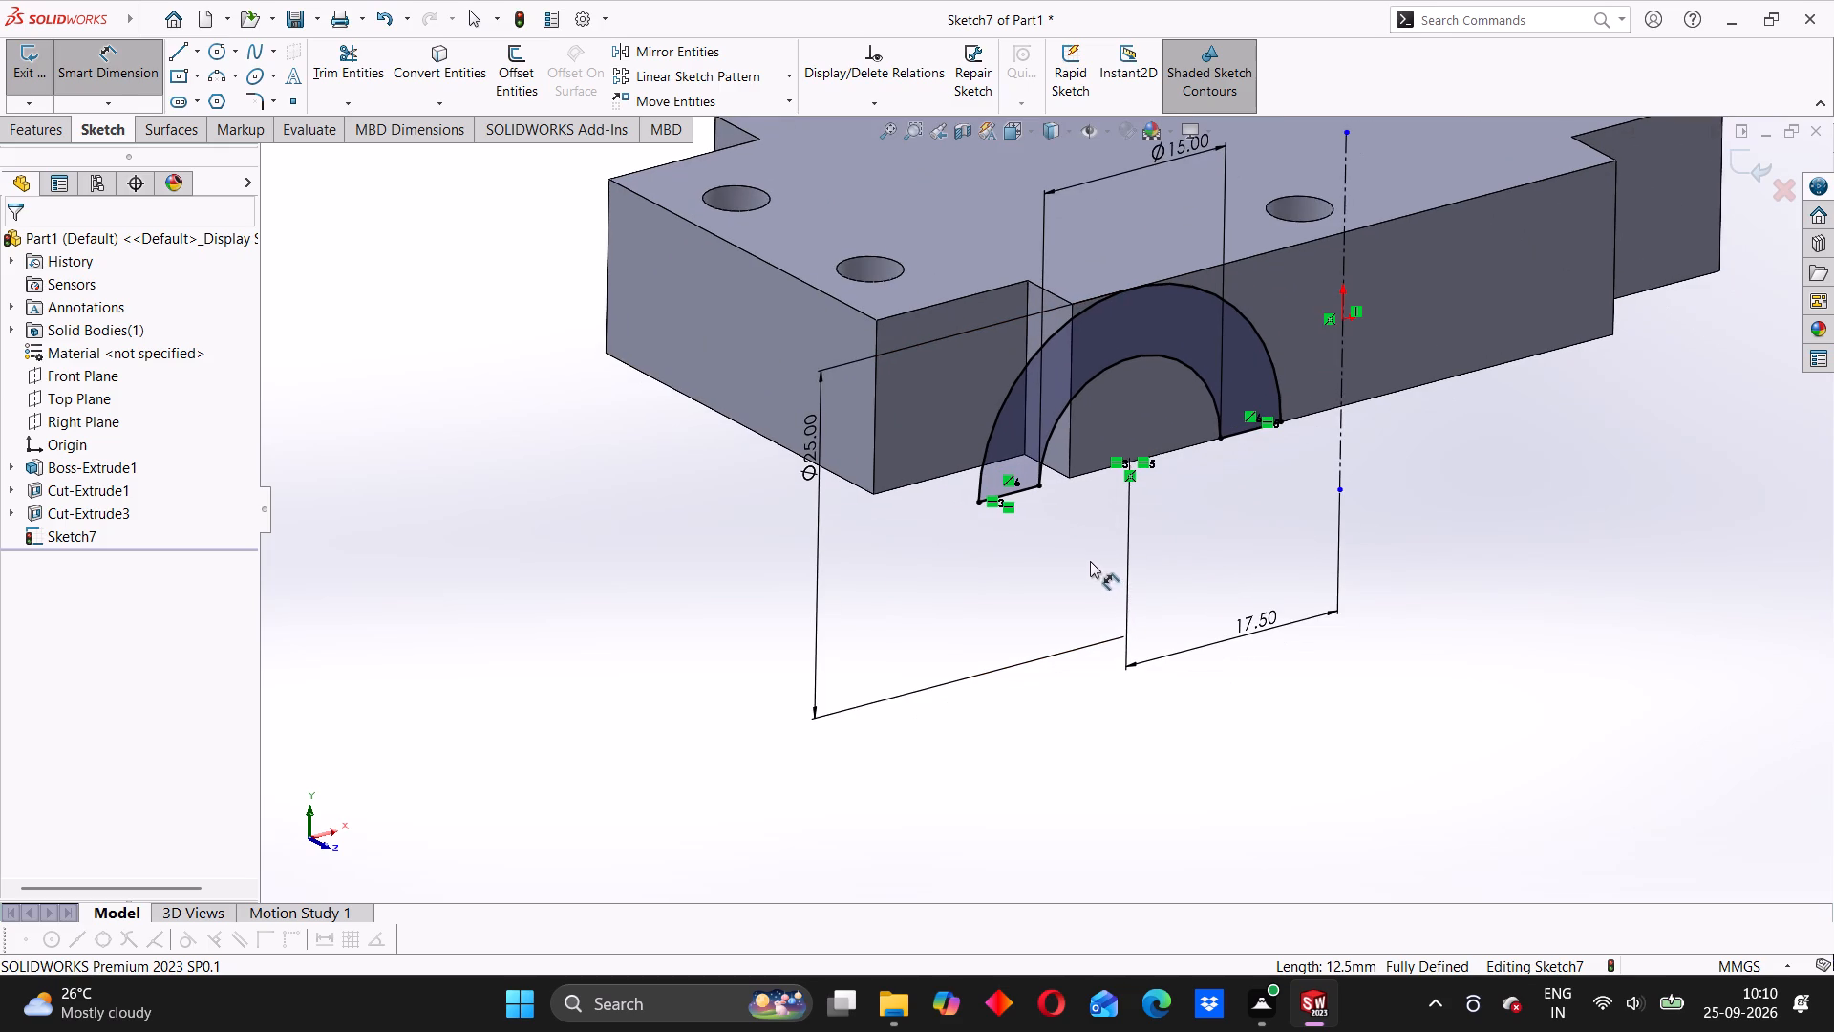
{"action": "middle_click_drag", "start_coordinate": [1089, 559], "coordinate": [1112, 564]}
{"action": "scroll", "coordinate": [1118, 527], "scroll_direction": "down", "scroll_amount": 1}
{"action": "scroll", "coordinate": [1065, 505], "scroll_direction": "up", "scroll_amount": 2}
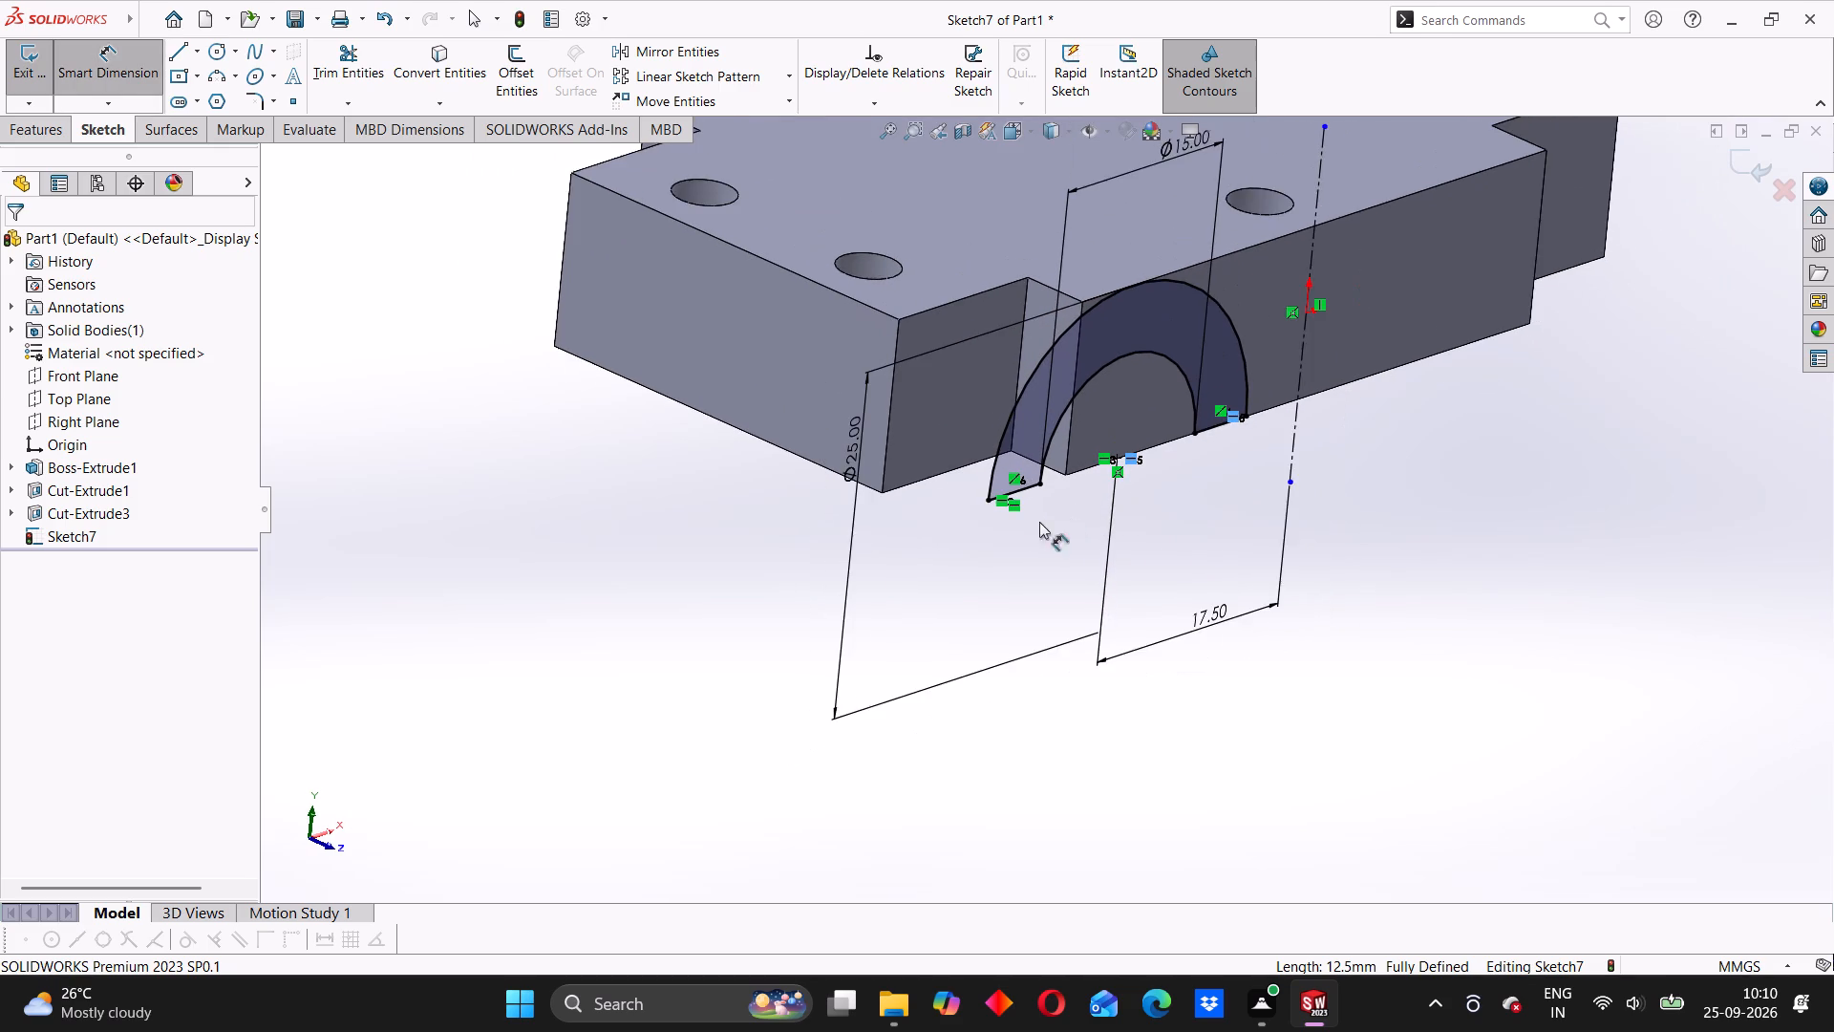
{"action": "middle_click_drag", "start_coordinate": [1274, 550], "coordinate": [1240, 565]}
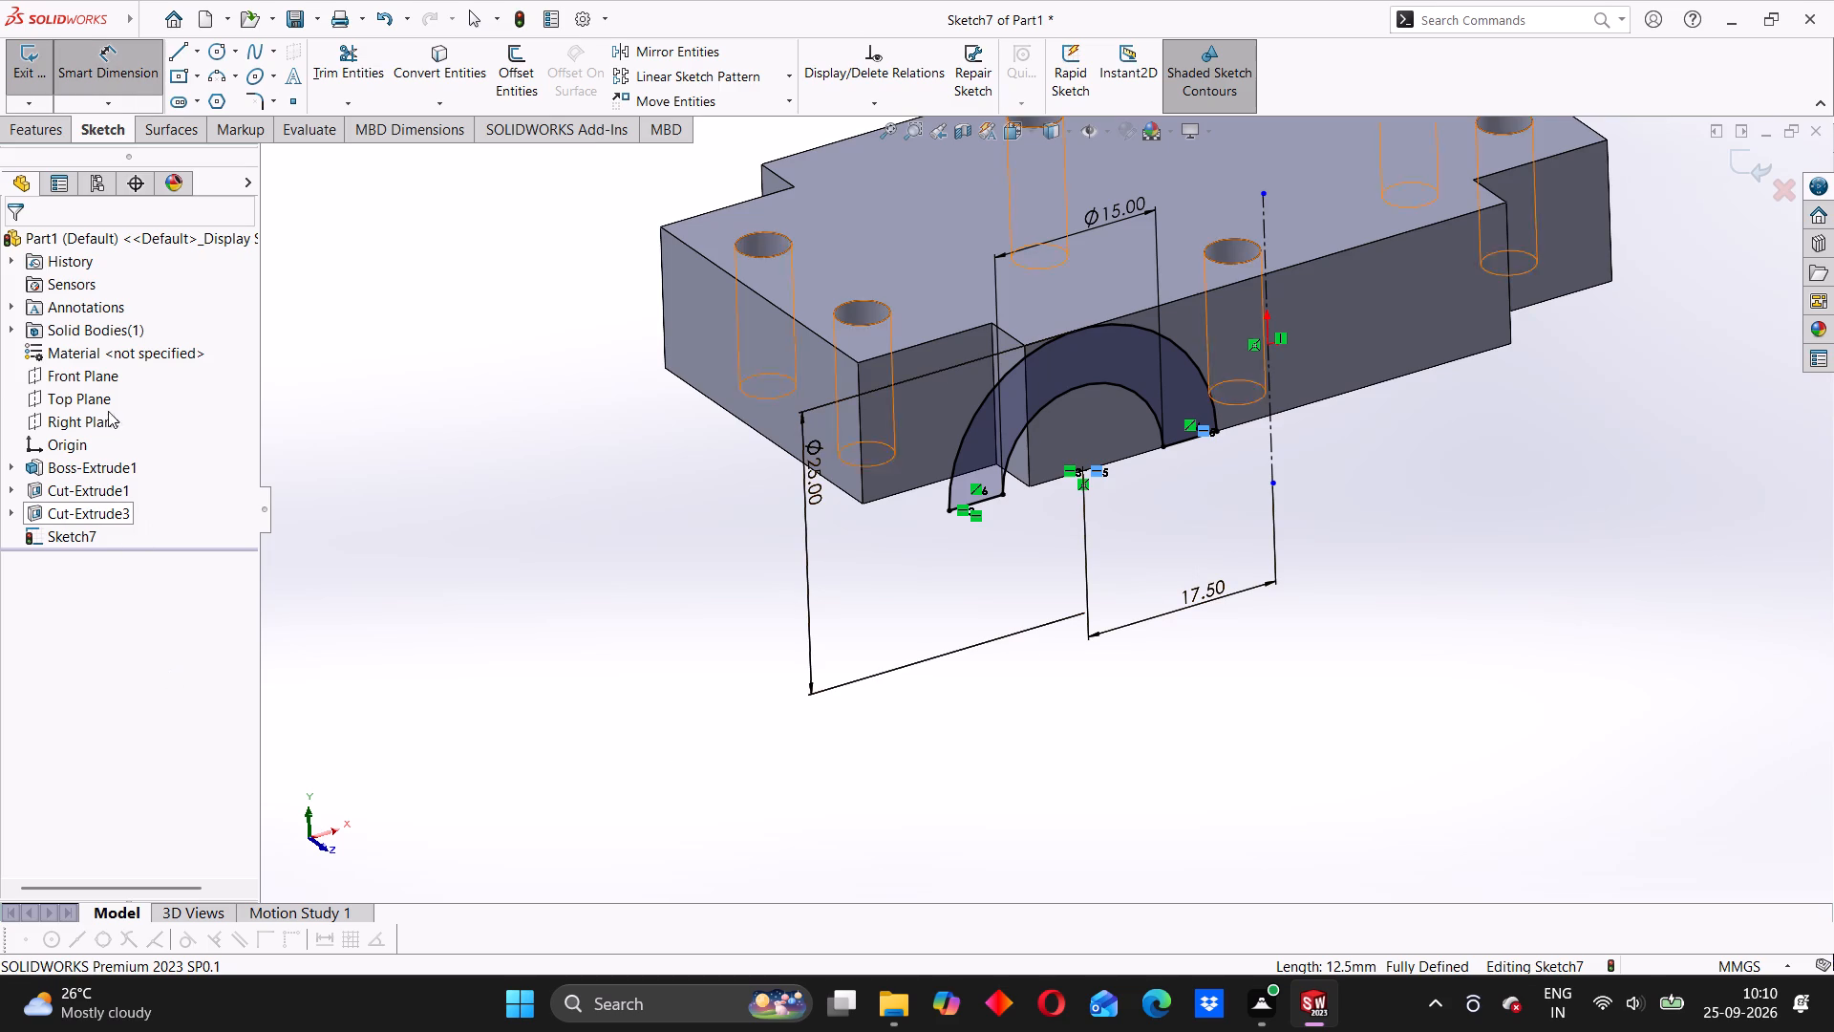
Extrude the half-ring profile as a merged boss with the direction reversed into the block and the end condition Through All.
{"action": "left_click", "coordinate": [45, 138]}
{"action": "left_click", "coordinate": [33, 74]}
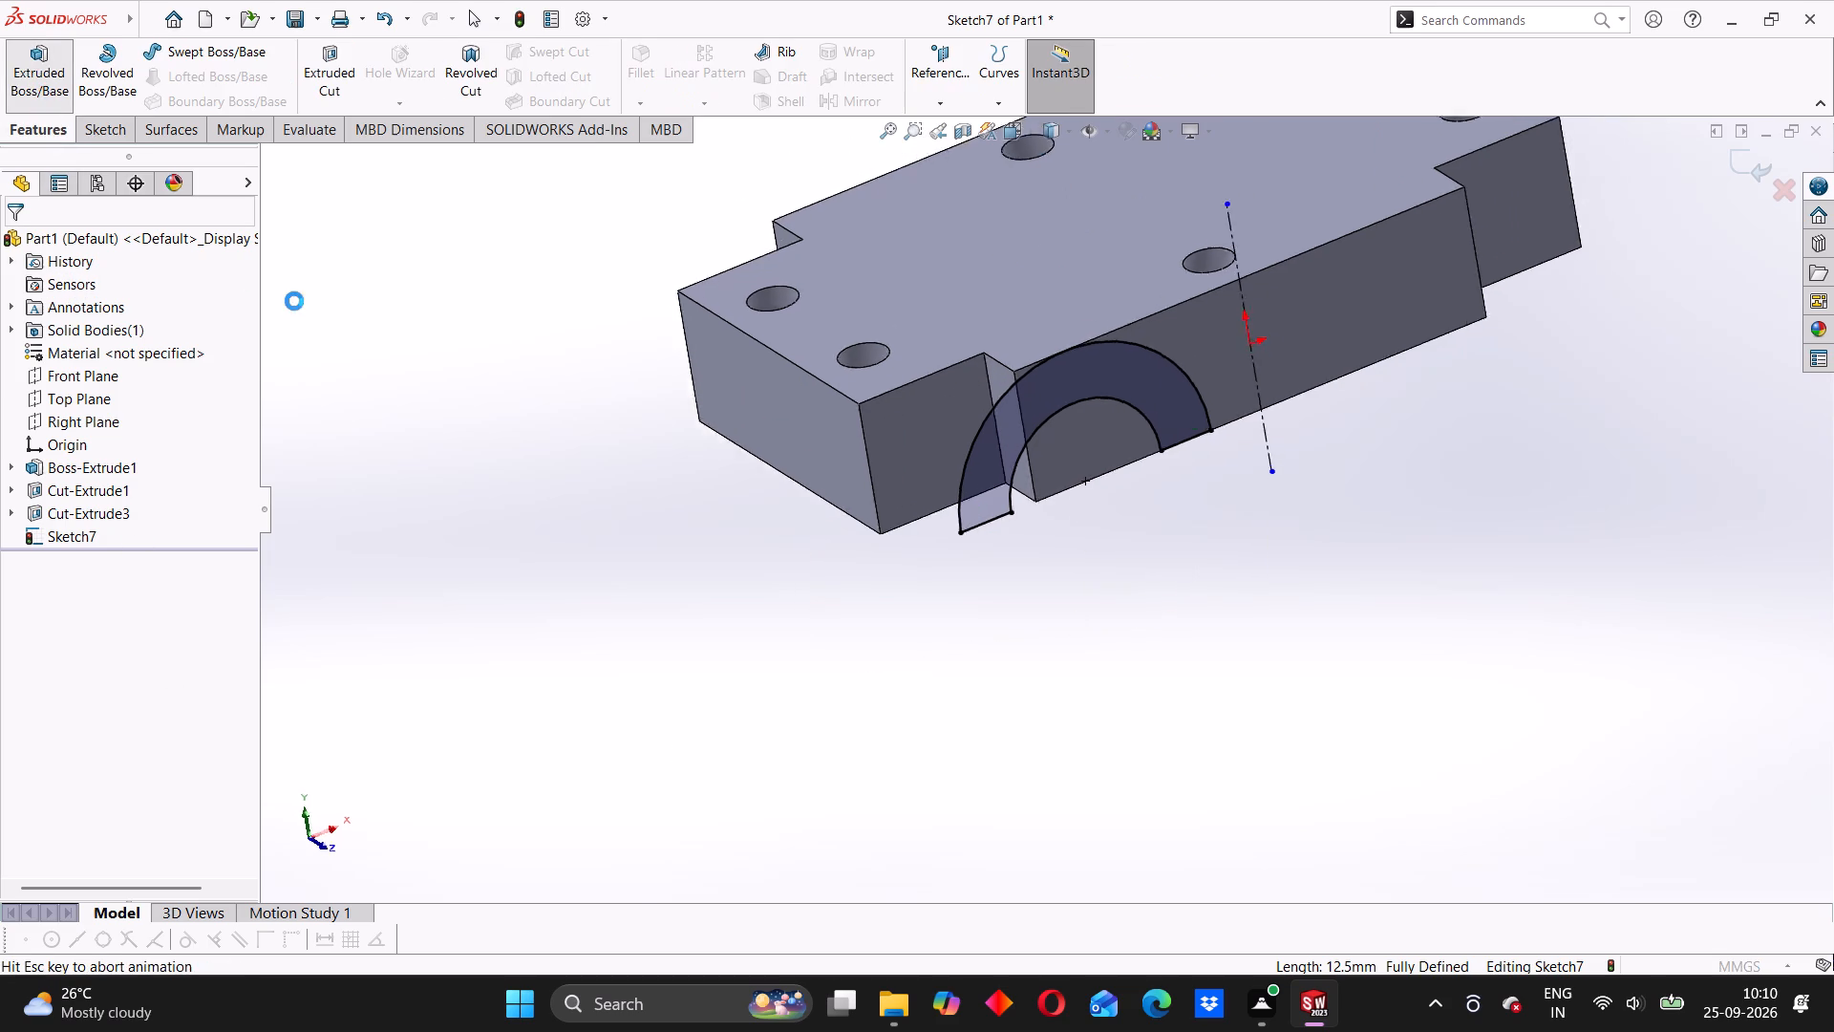
{"action": "middle_click_drag", "start_coordinate": [984, 652], "coordinate": [1115, 626]}
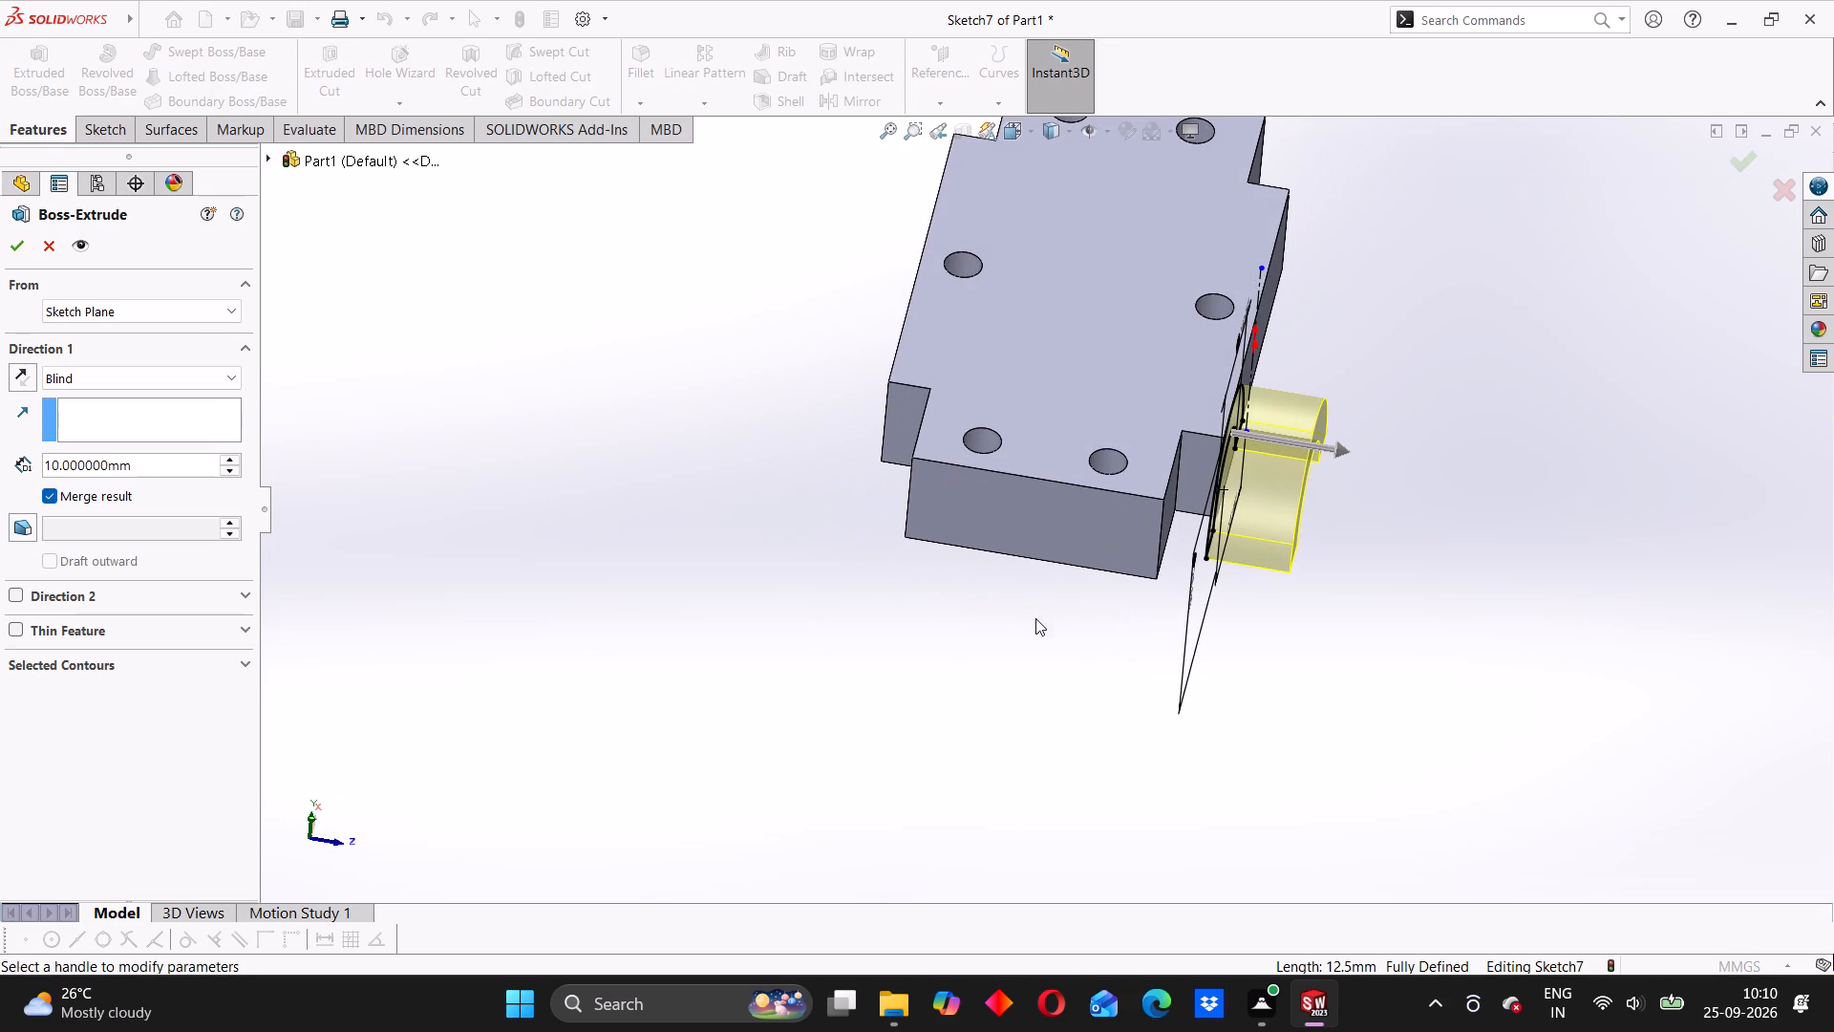
{"action": "middle_click_drag", "start_coordinate": [1013, 681], "coordinate": [1002, 546]}
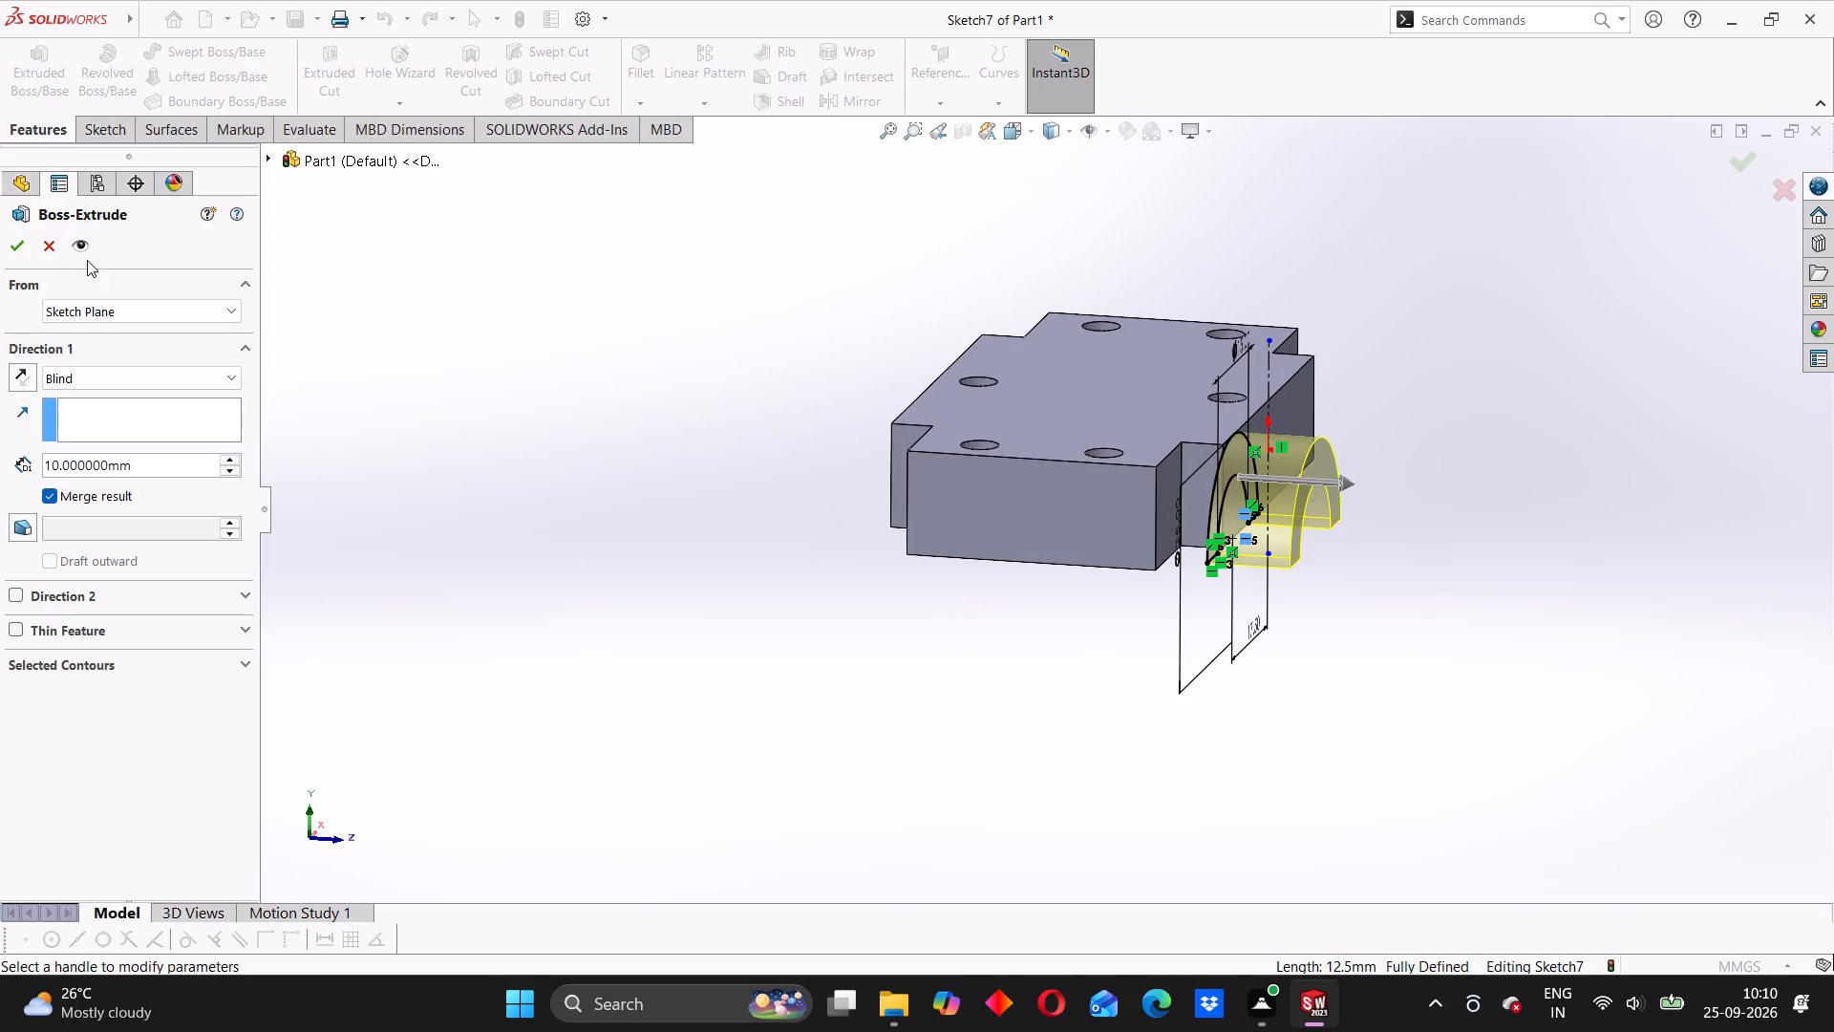
{"action": "left_click", "coordinate": [31, 381]}
{"action": "middle_click_drag", "start_coordinate": [676, 484], "coordinate": [718, 419]}
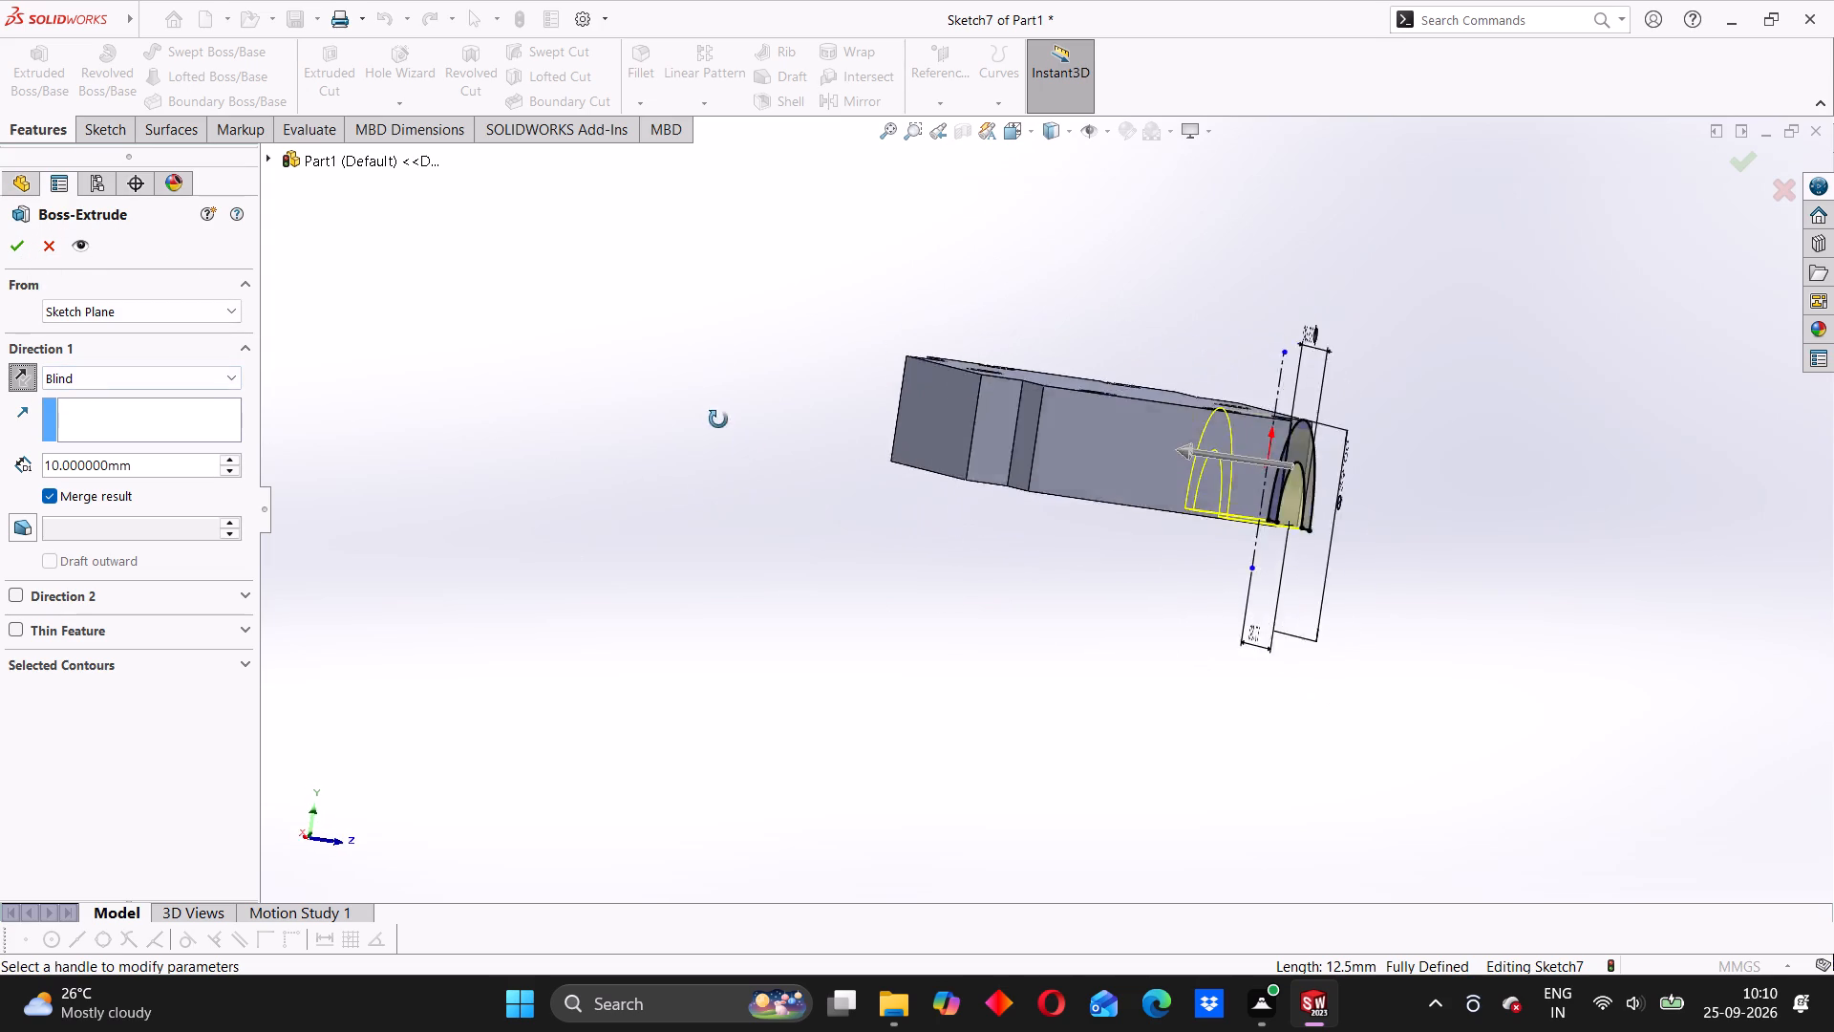
{"action": "middle_click_drag", "start_coordinate": [718, 419], "coordinate": [658, 447]}
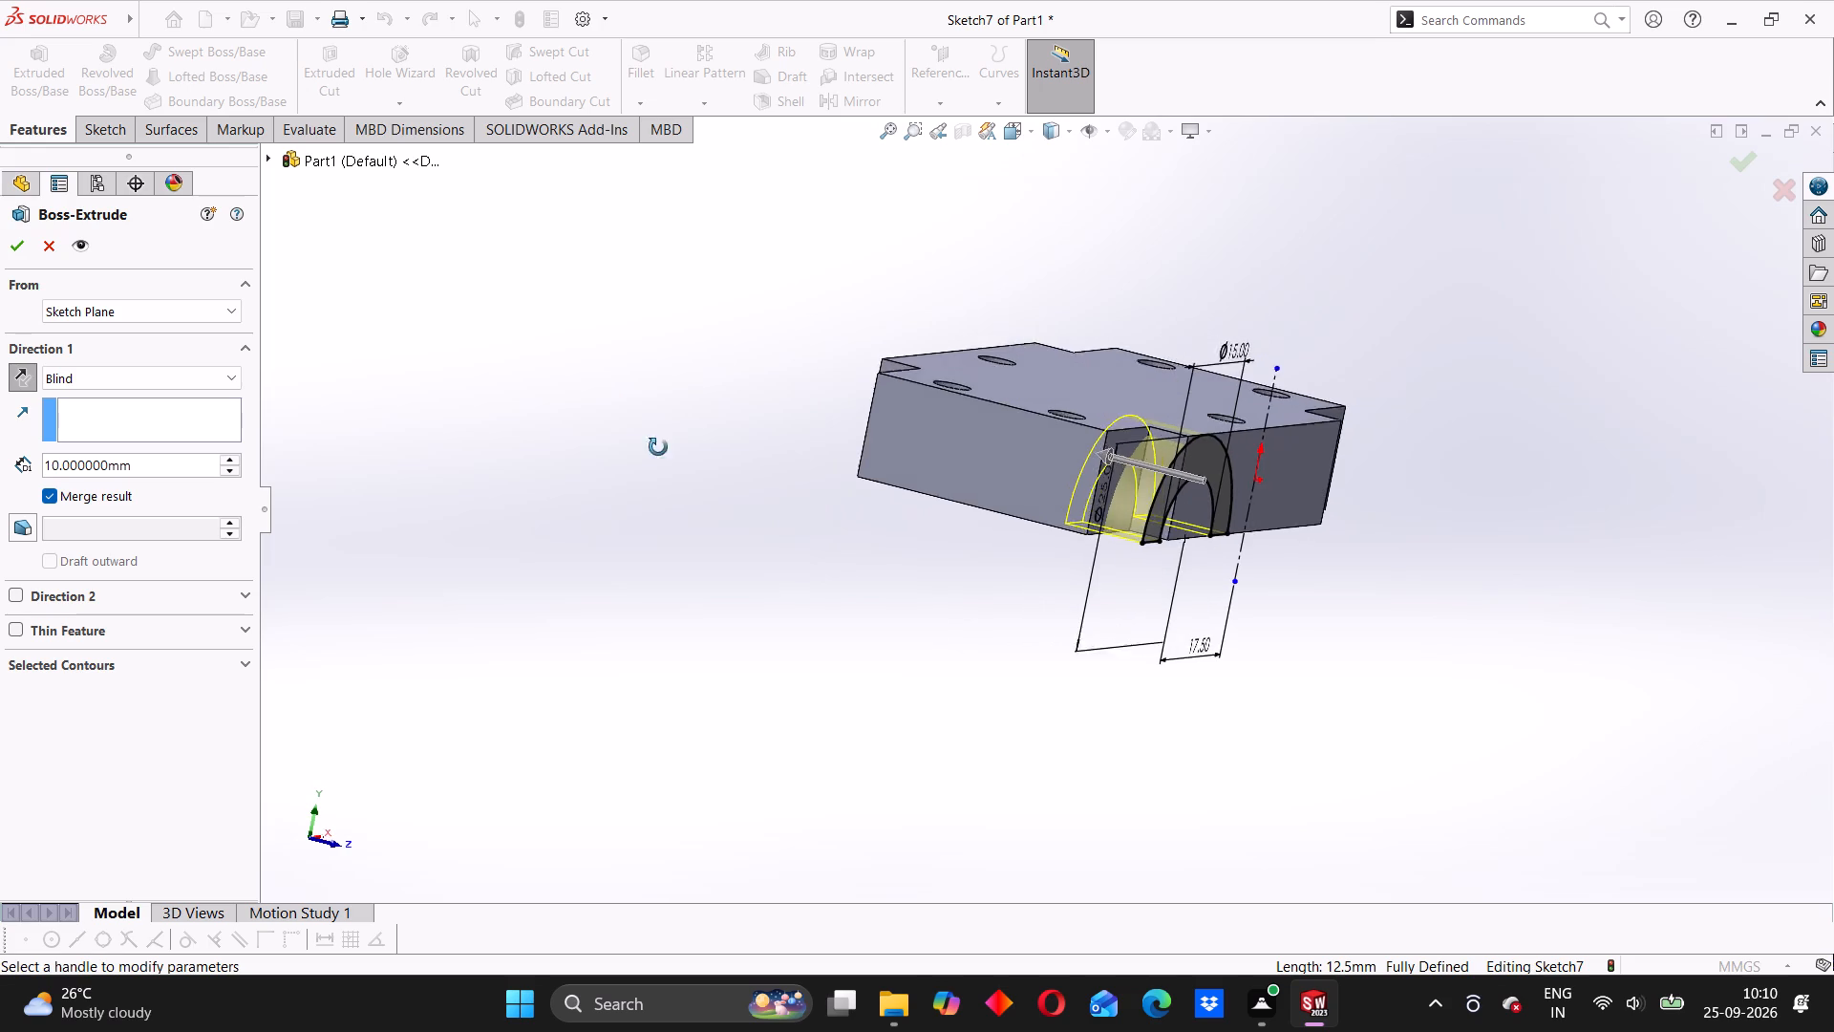
{"action": "middle_click_drag", "start_coordinate": [658, 447], "coordinate": [657, 497]}
{"action": "middle_click_drag", "start_coordinate": [725, 470], "coordinate": [748, 537]}
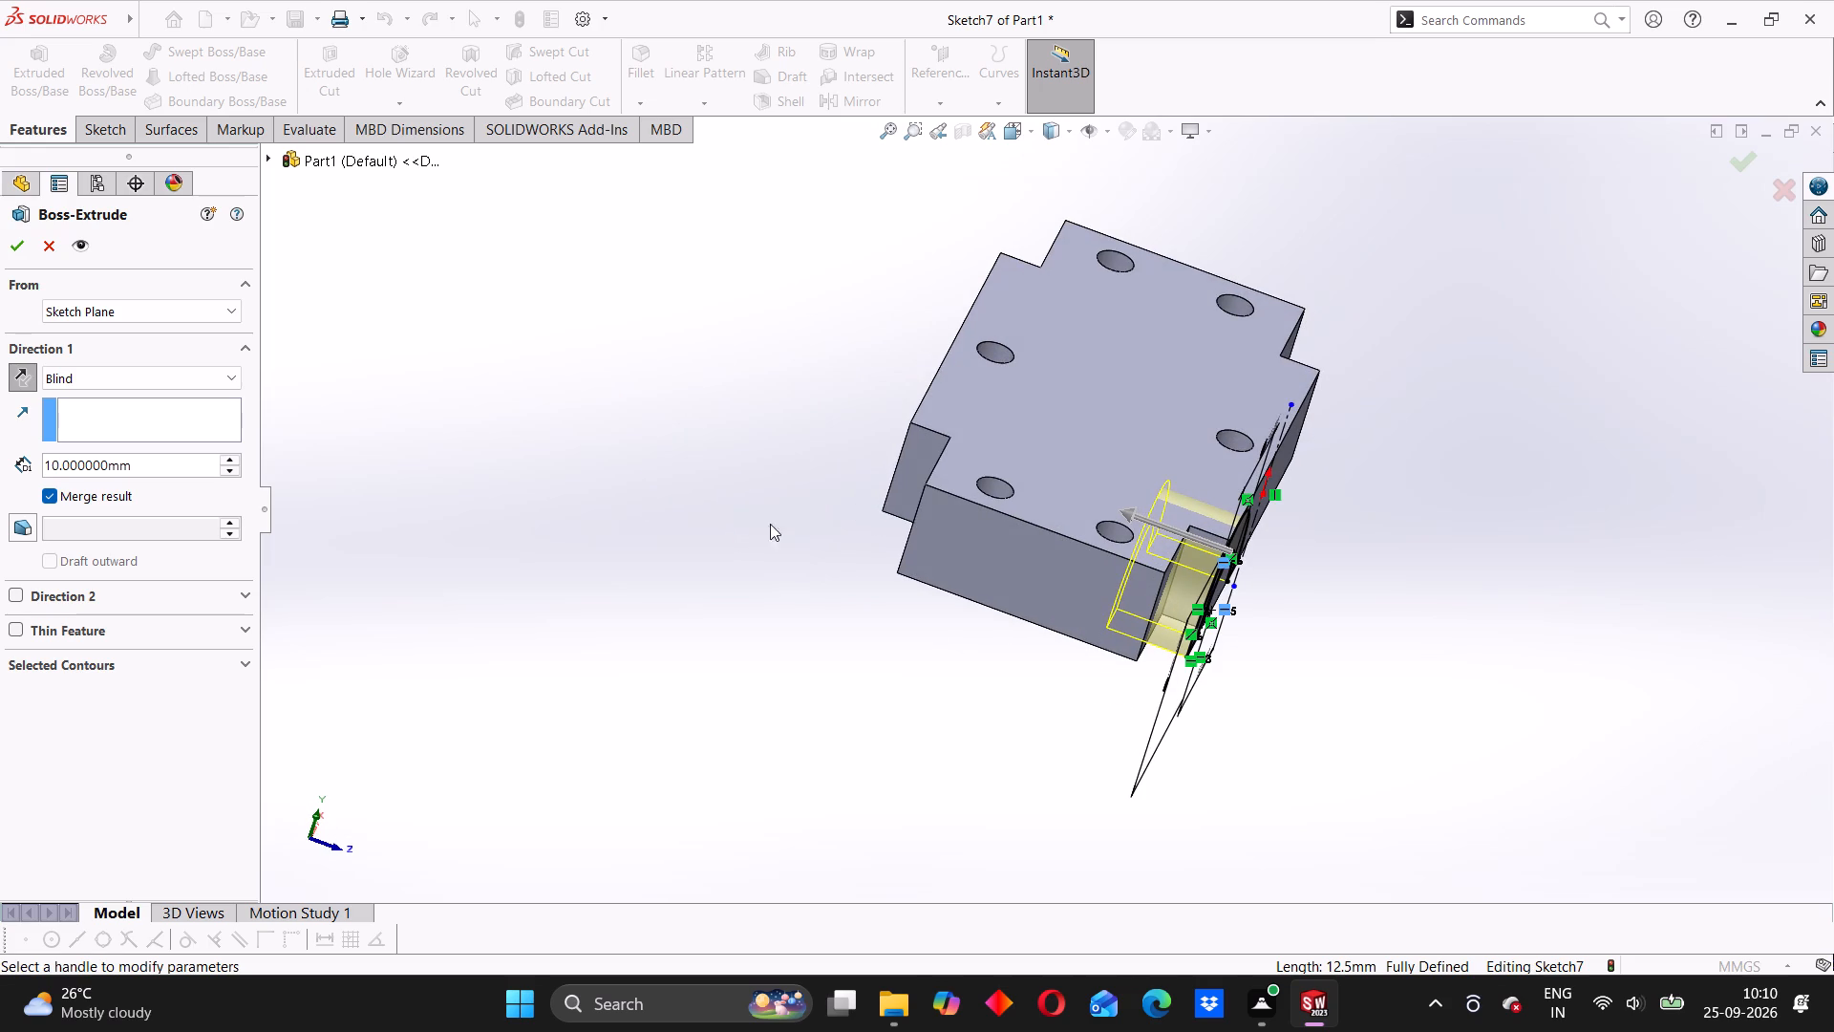
{"action": "middle_click_drag", "start_coordinate": [809, 524], "coordinate": [775, 553]}
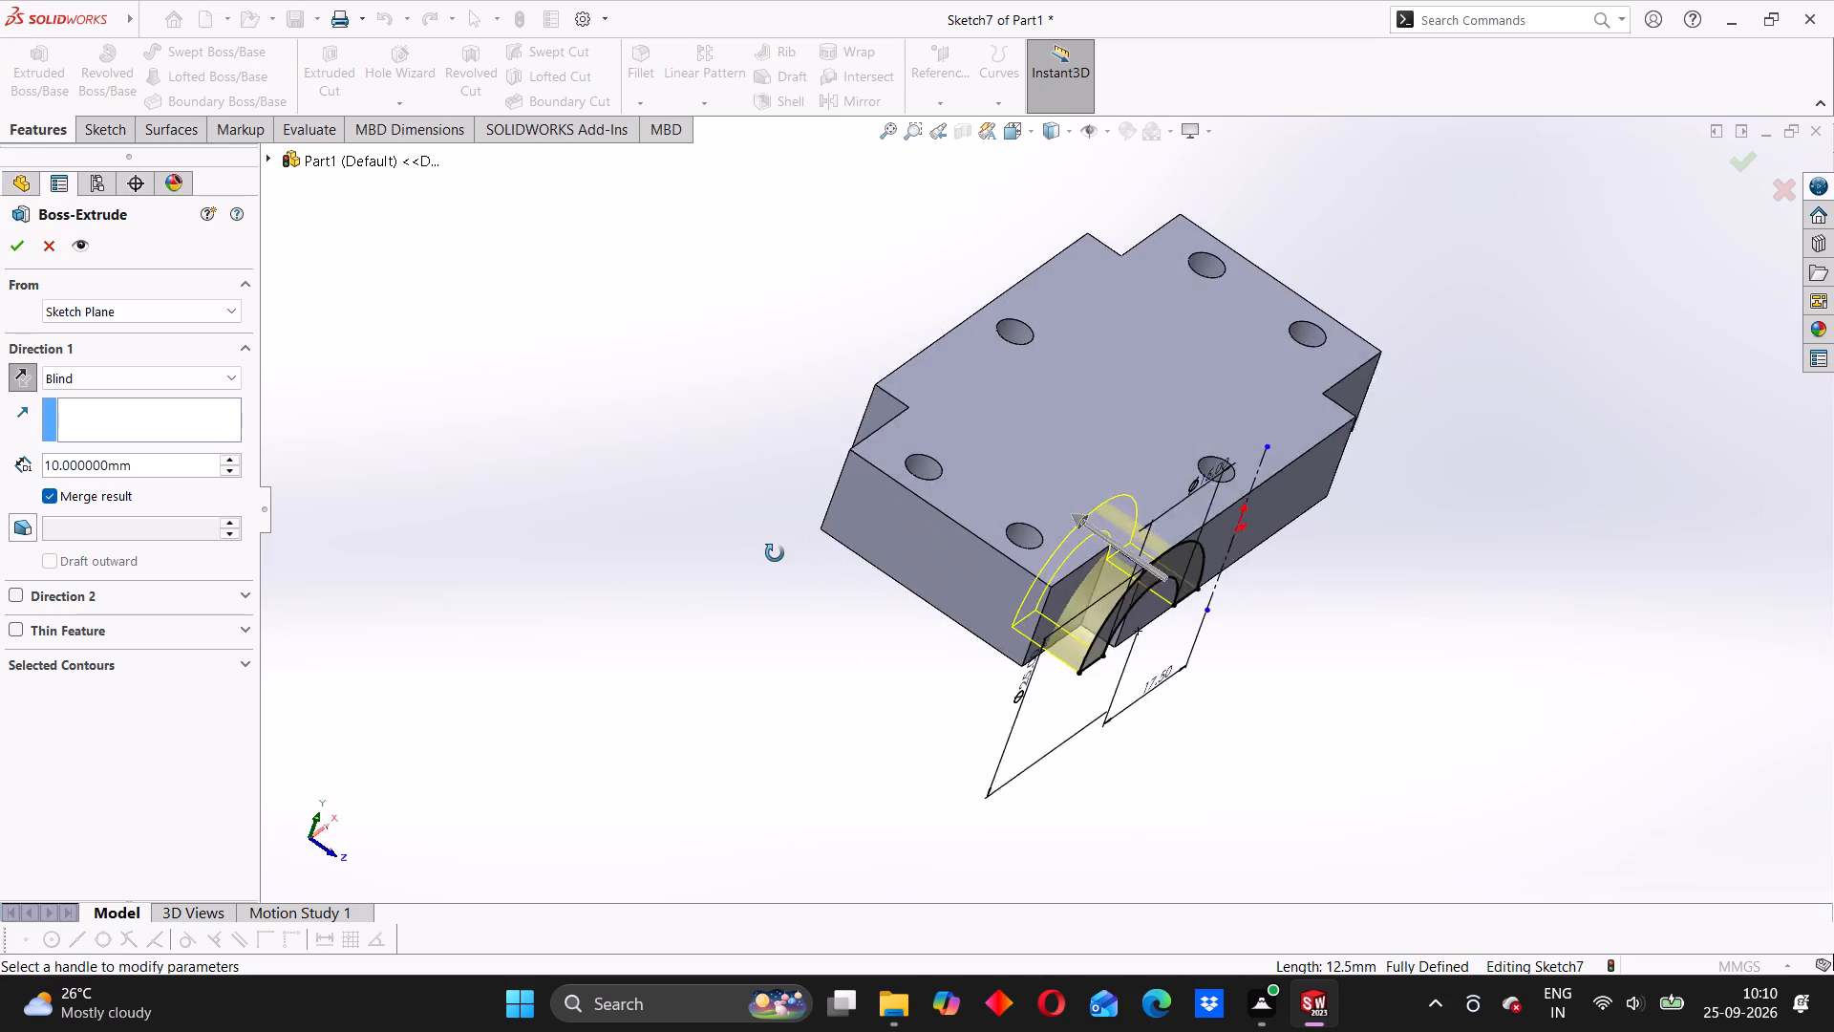
{"action": "middle_click_drag", "start_coordinate": [775, 553], "coordinate": [803, 589]}
{"action": "middle_click_drag", "start_coordinate": [882, 566], "coordinate": [928, 577]}
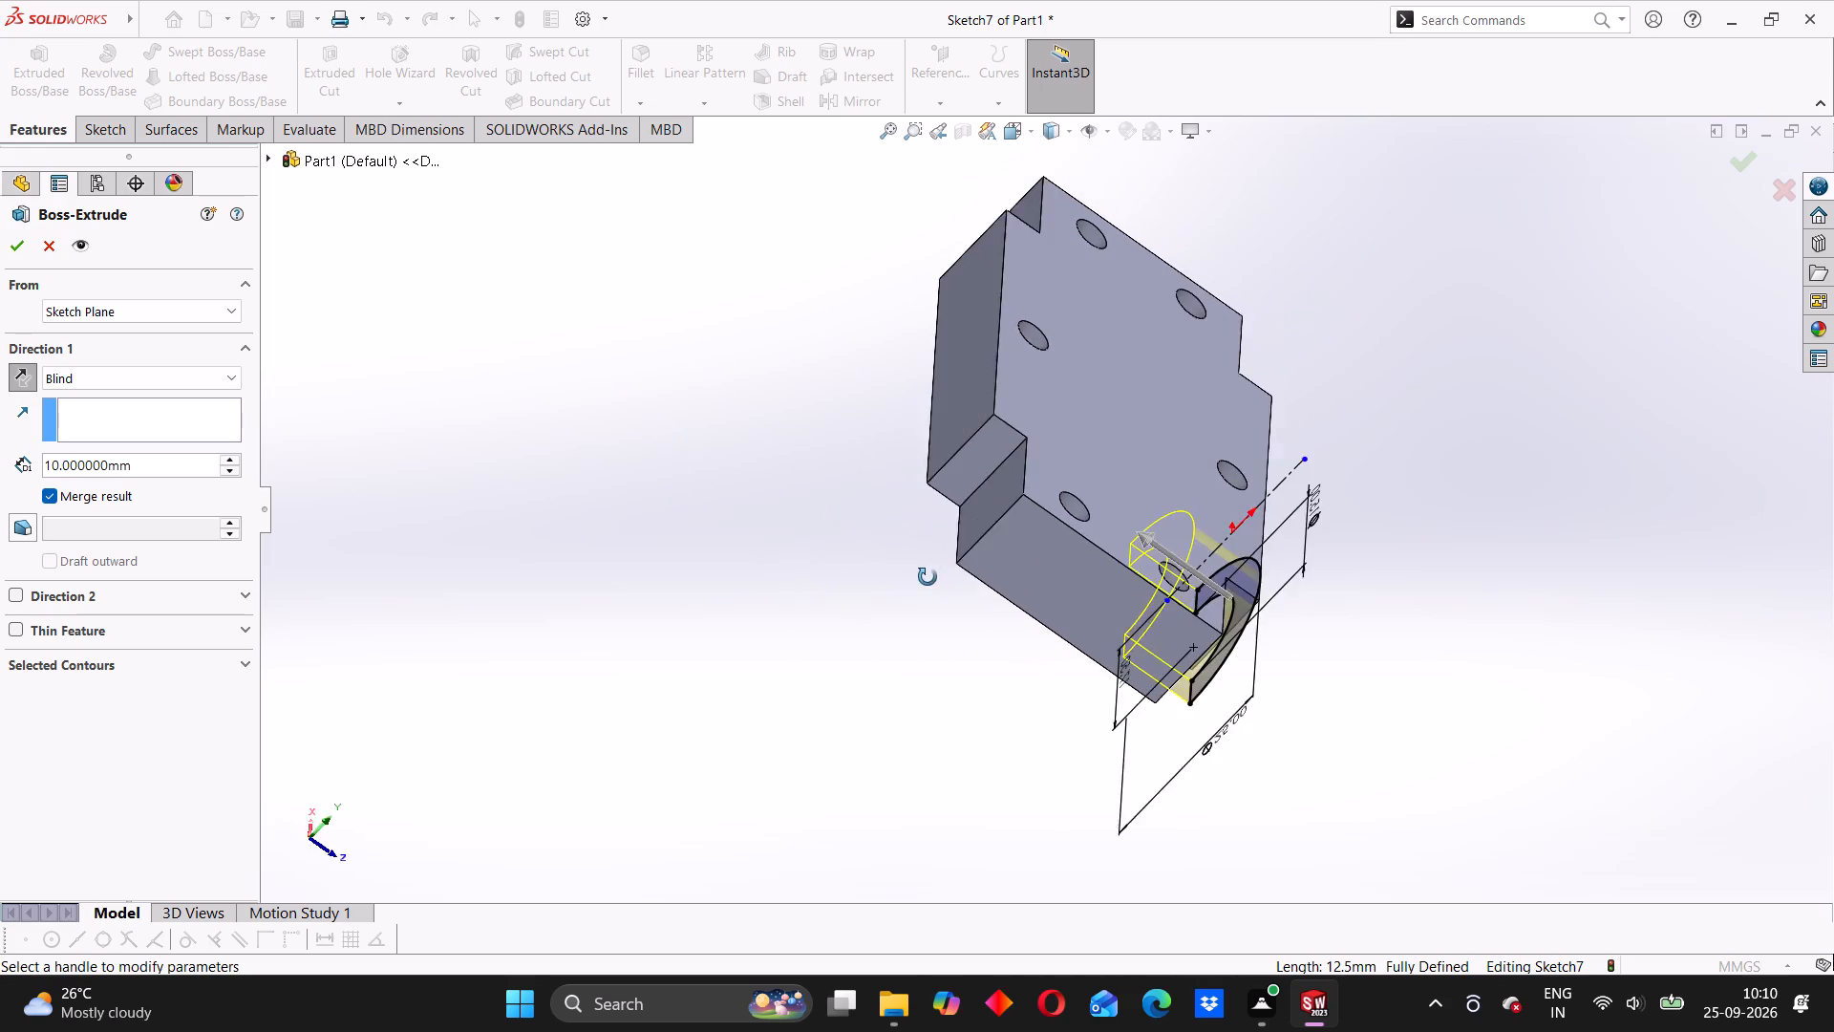
{"action": "middle_click_drag", "start_coordinate": [928, 577], "coordinate": [868, 560]}
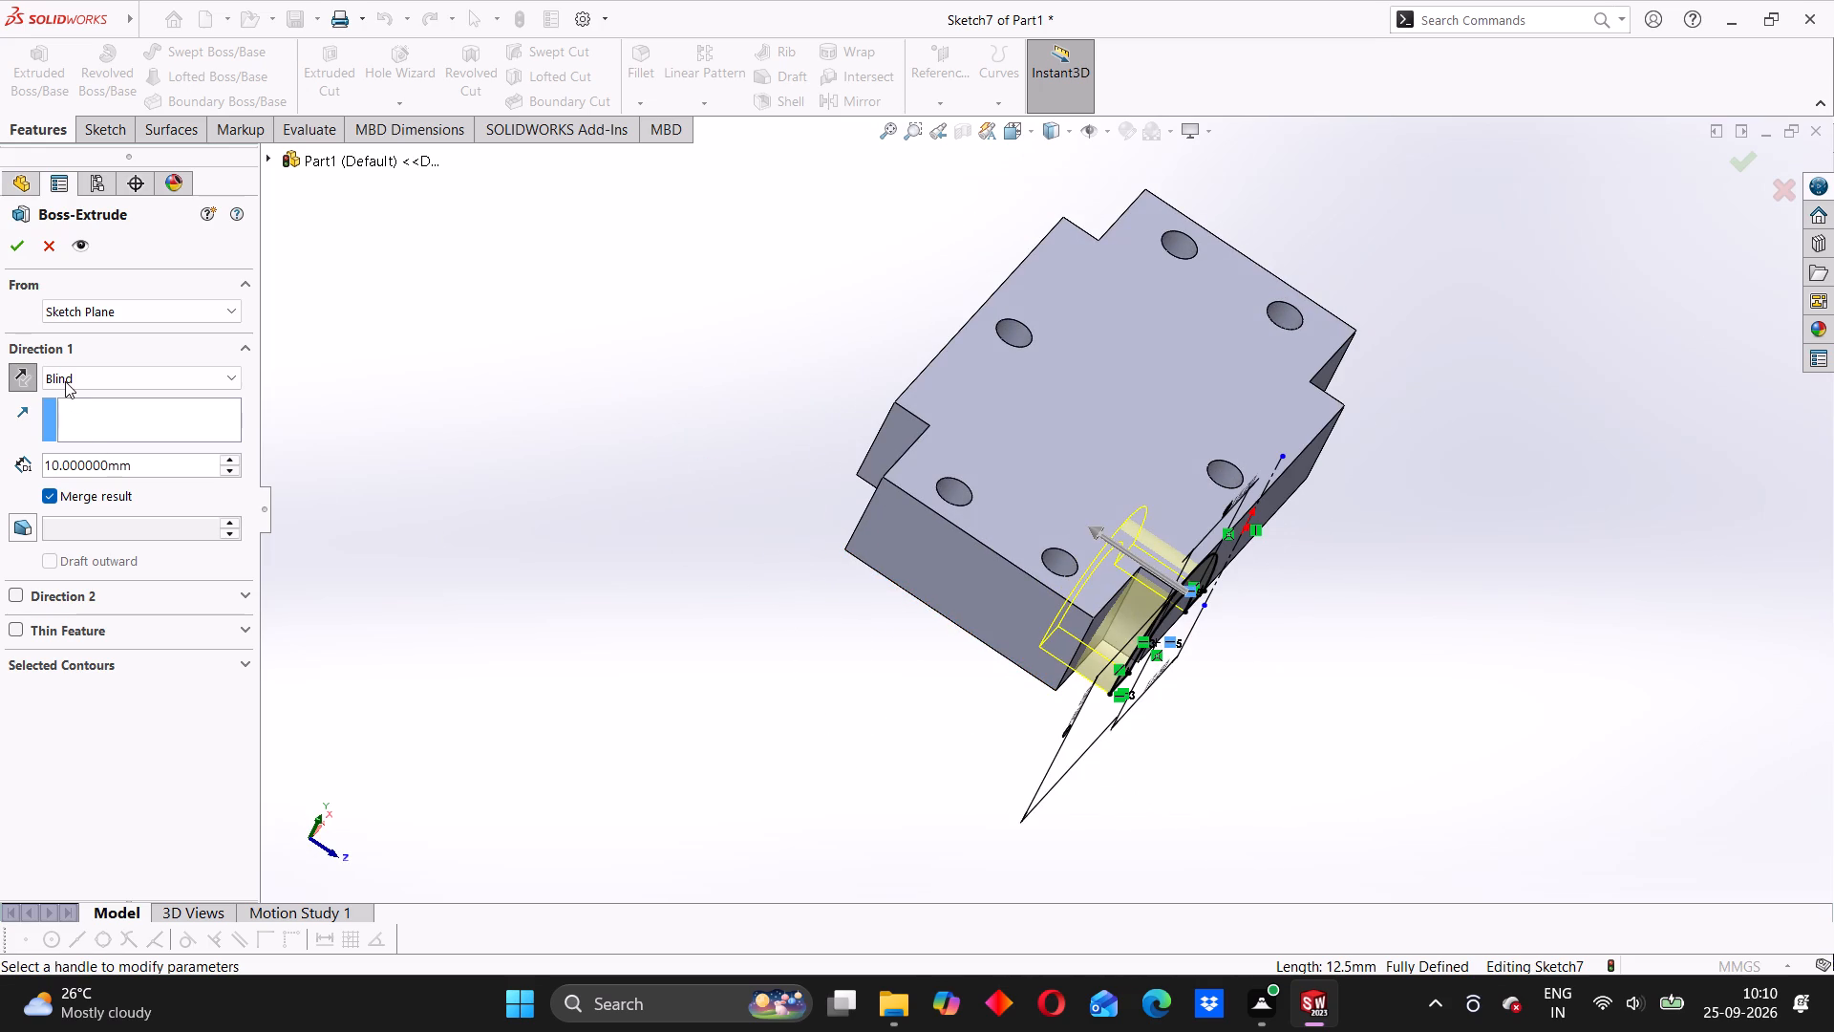
{"action": "left_click", "coordinate": [68, 380]}
{"action": "left_click", "coordinate": [76, 413]}
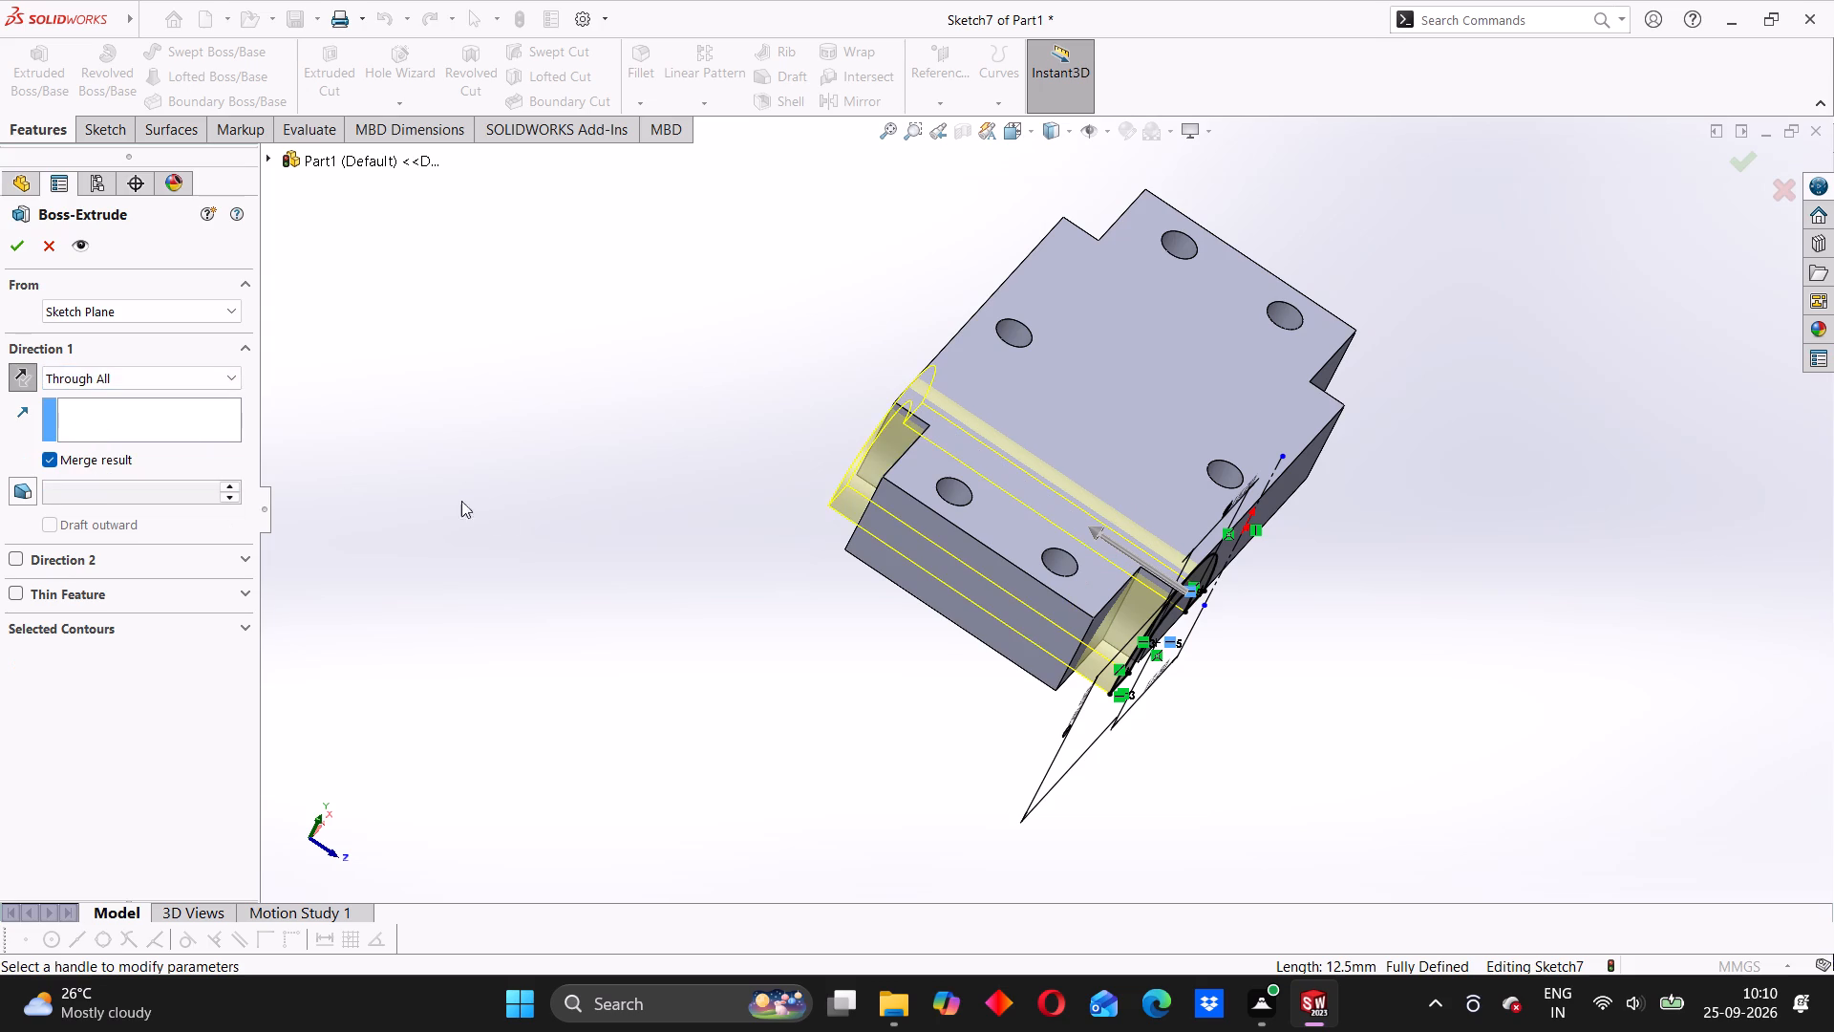
{"action": "middle_click_drag", "start_coordinate": [559, 543], "coordinate": [538, 529]}
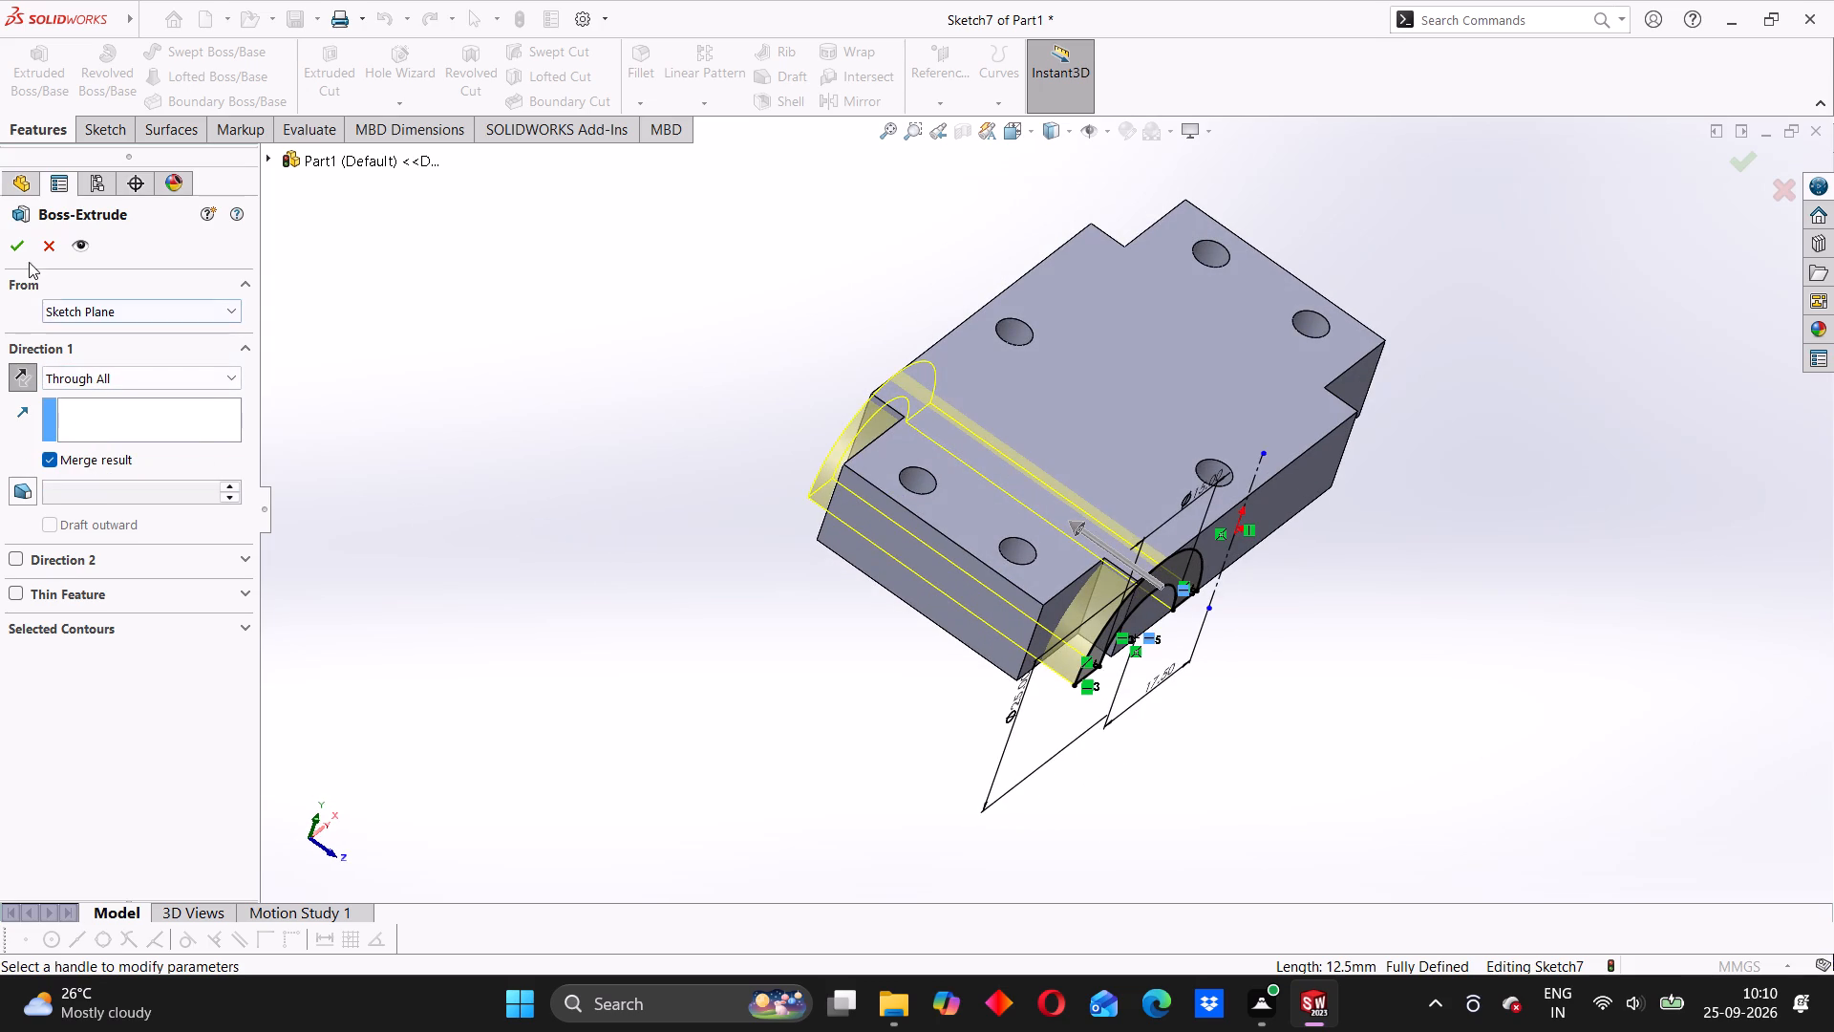
{"action": "left_click", "coordinate": [17, 246]}
Start an extruded cut from Sketch7, adding the half-round region inside the inner arc and removing the extra half-ring contour.
{"action": "middle_click_drag", "start_coordinate": [914, 656], "coordinate": [887, 486]}
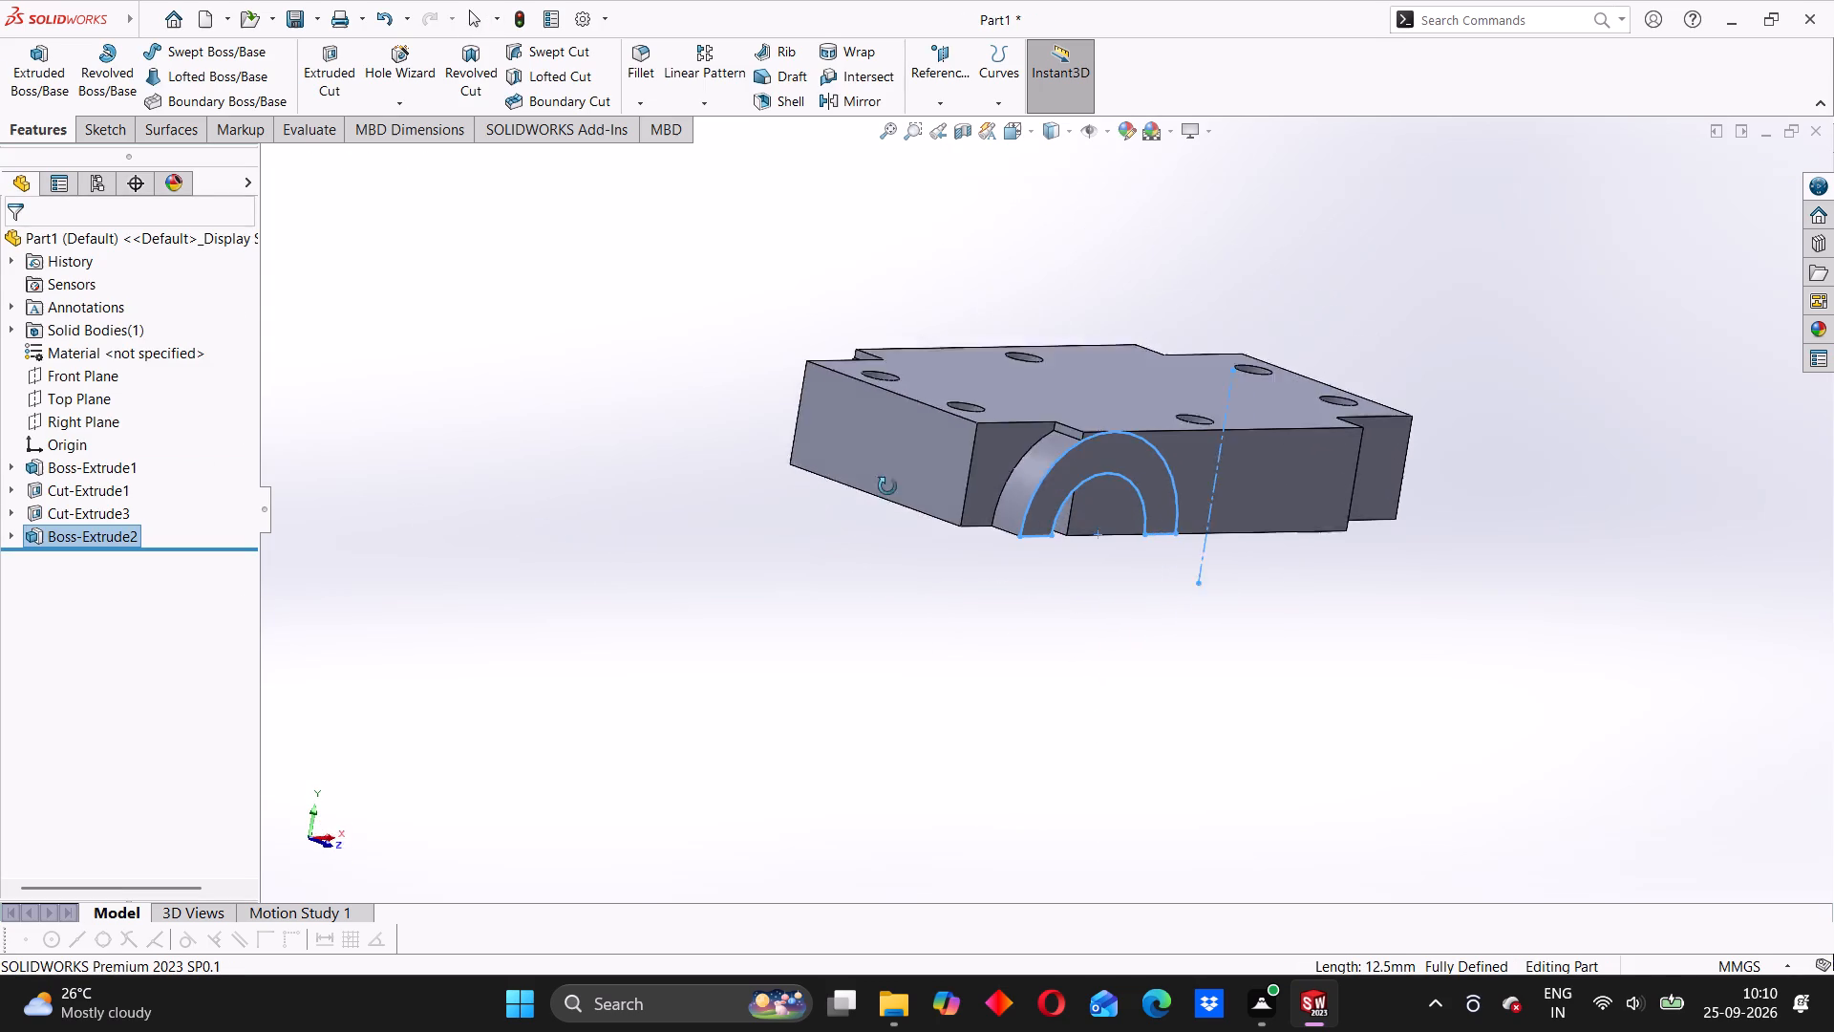
{"action": "middle_click_drag", "start_coordinate": [887, 486], "coordinate": [842, 441]}
{"action": "middle_click_drag", "start_coordinate": [873, 533], "coordinate": [873, 591]}
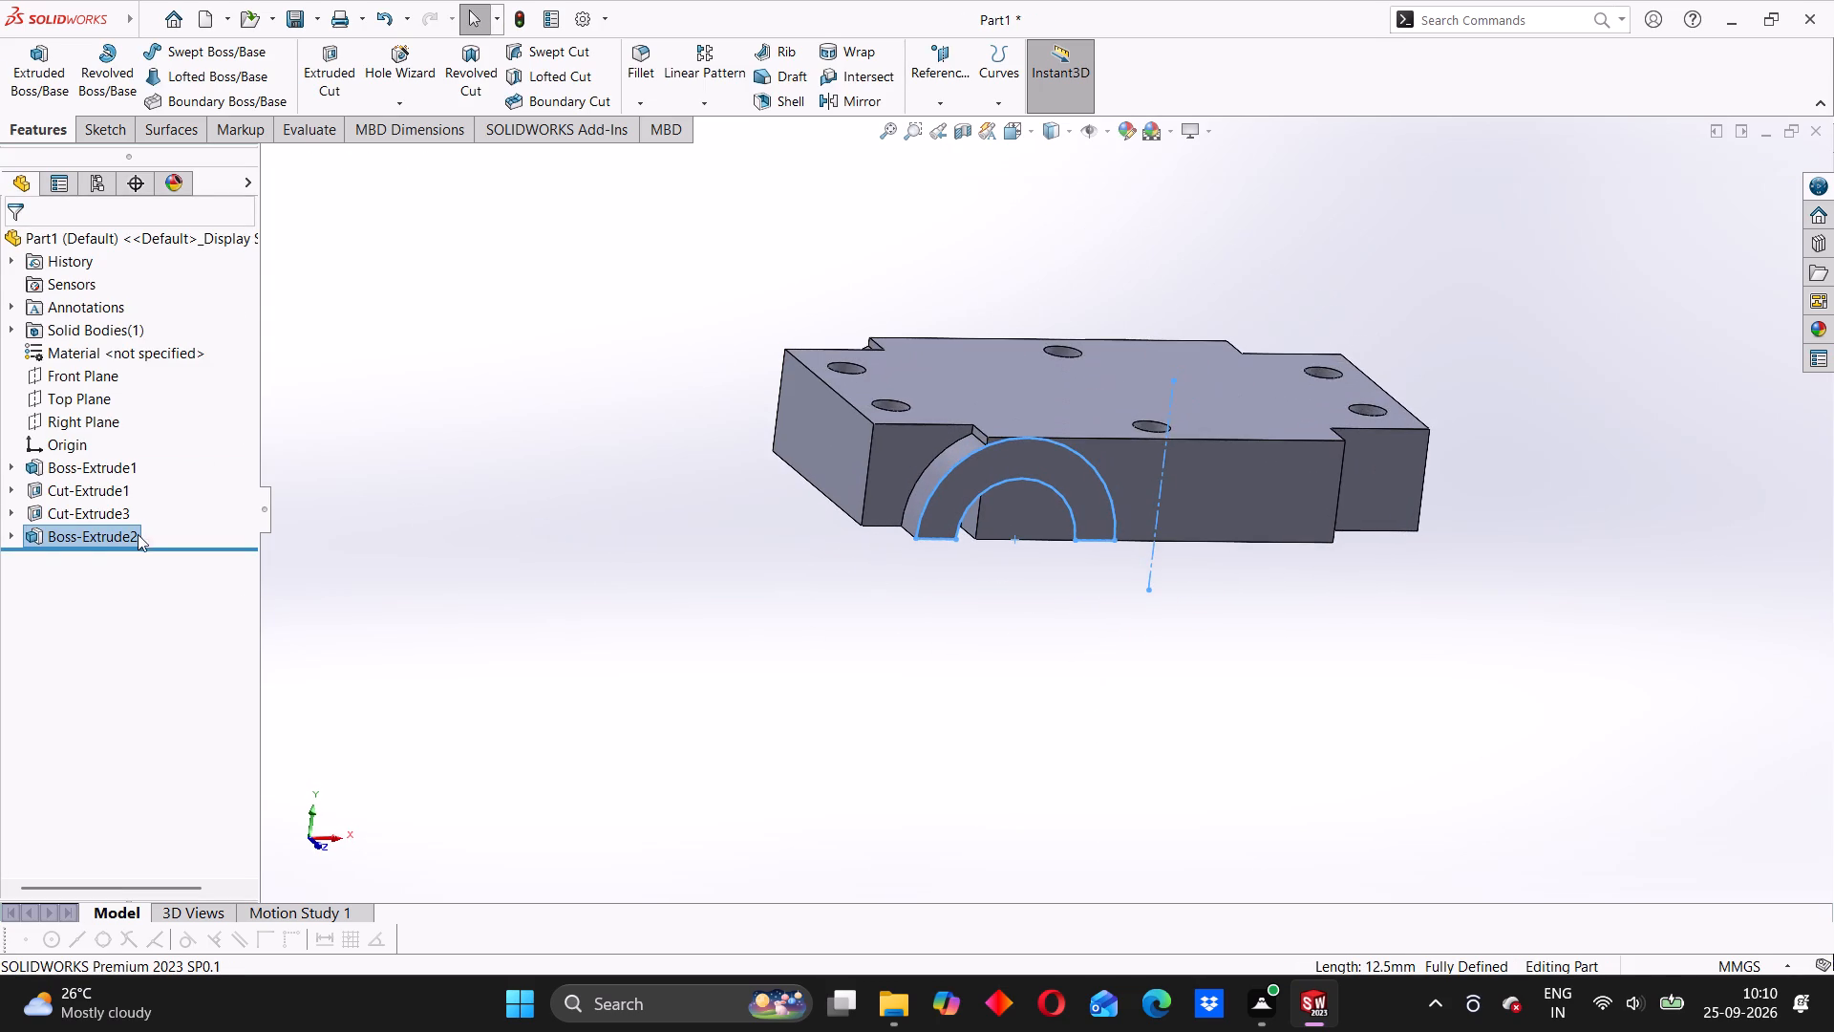
{"action": "left_click", "coordinate": [10, 536]}
{"action": "left_click", "coordinate": [57, 563]}
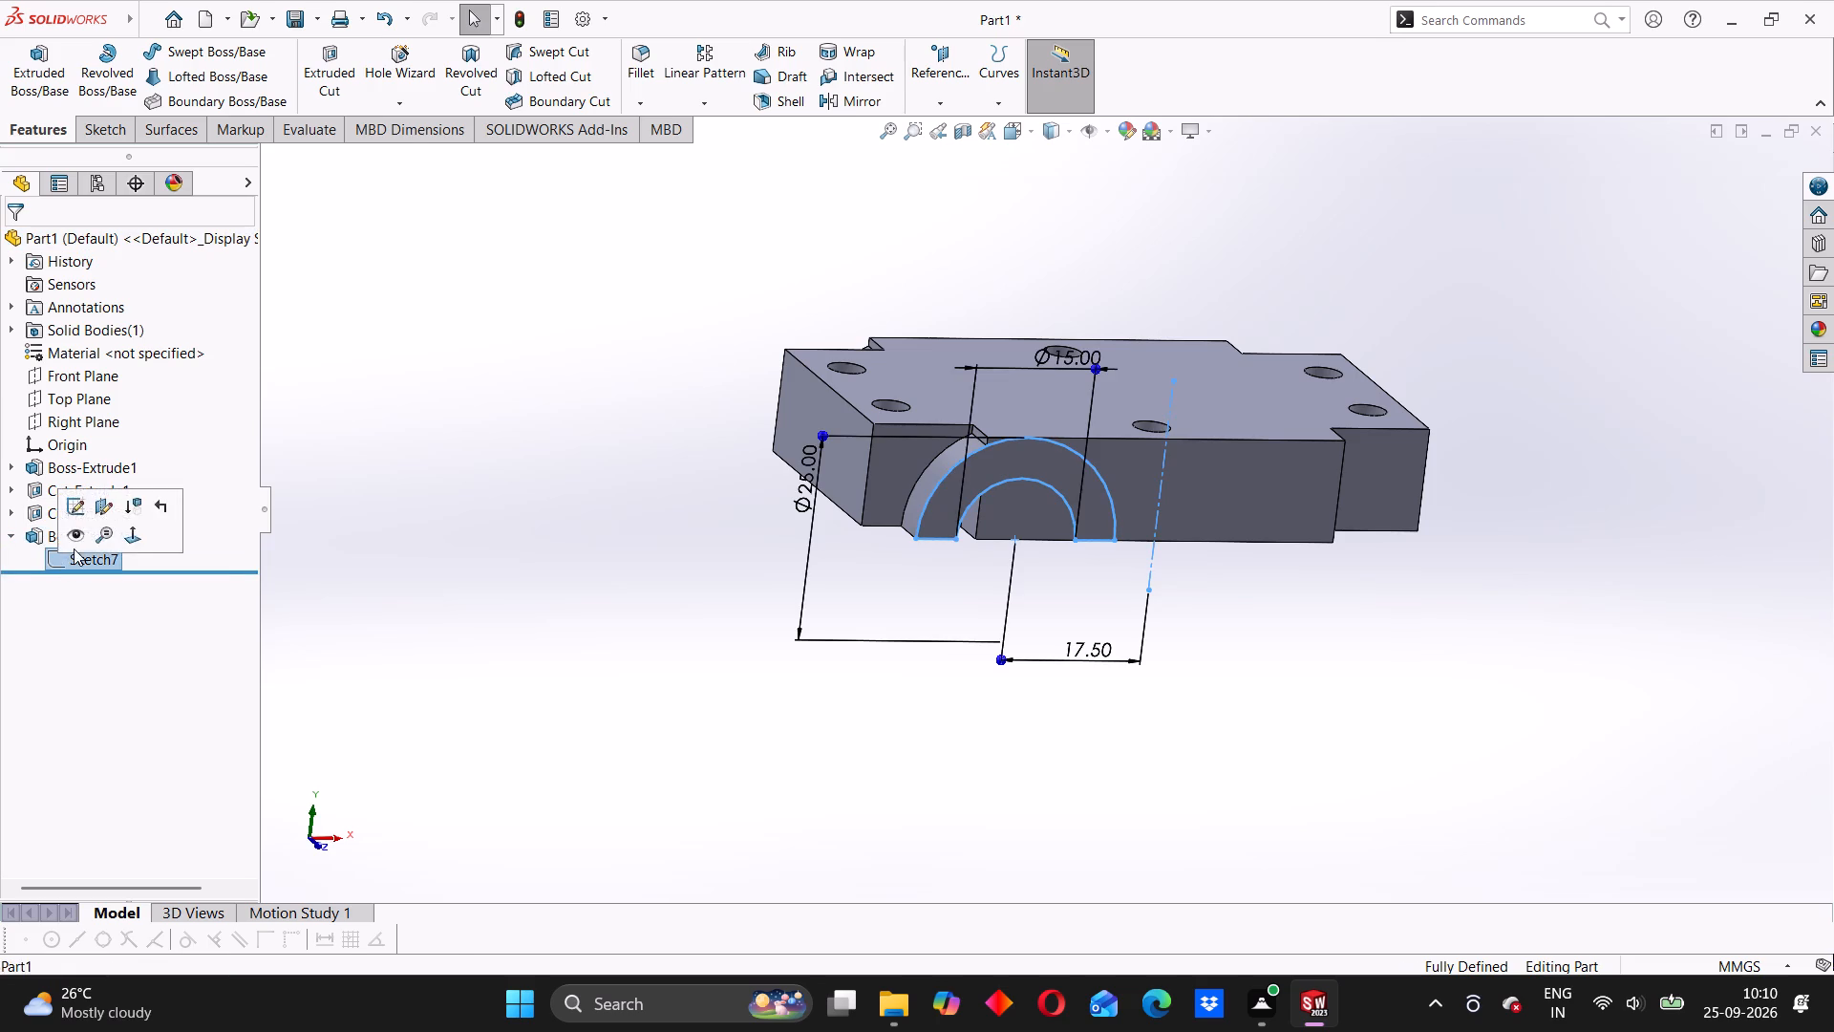
{"action": "left_click", "coordinate": [334, 74]}
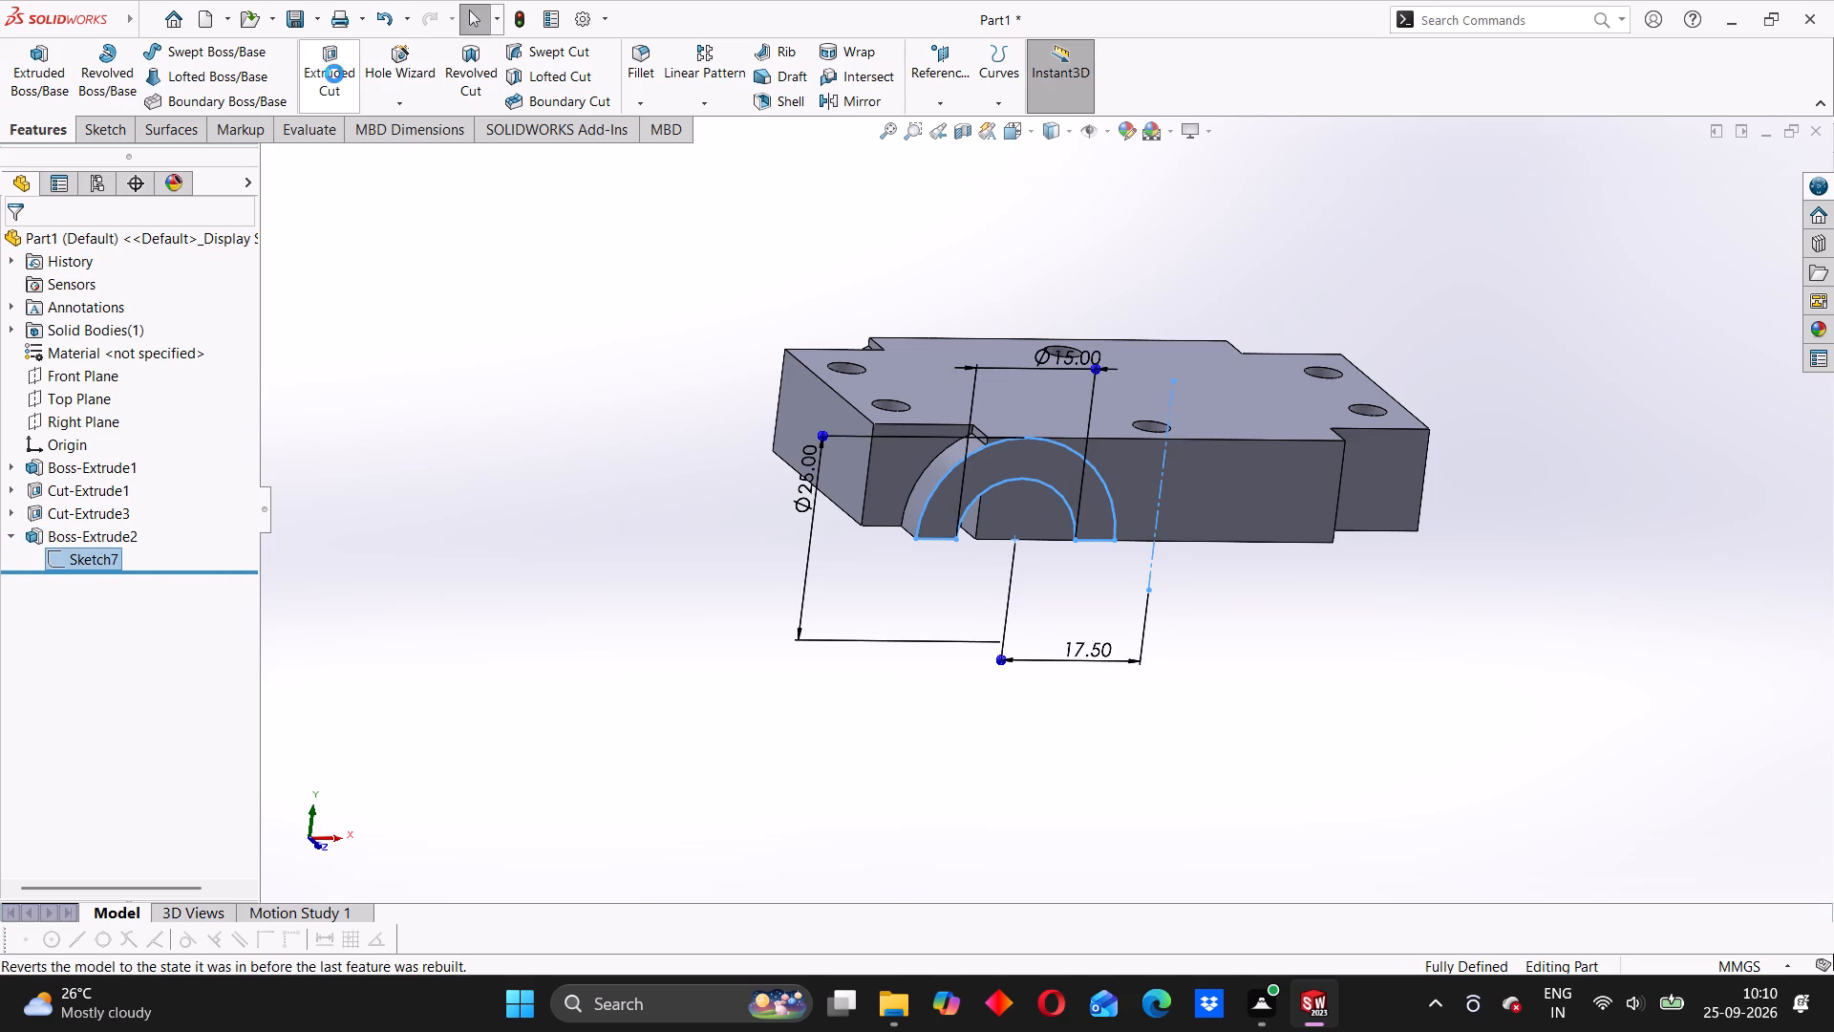
{"action": "left_click", "coordinate": [1016, 502]}
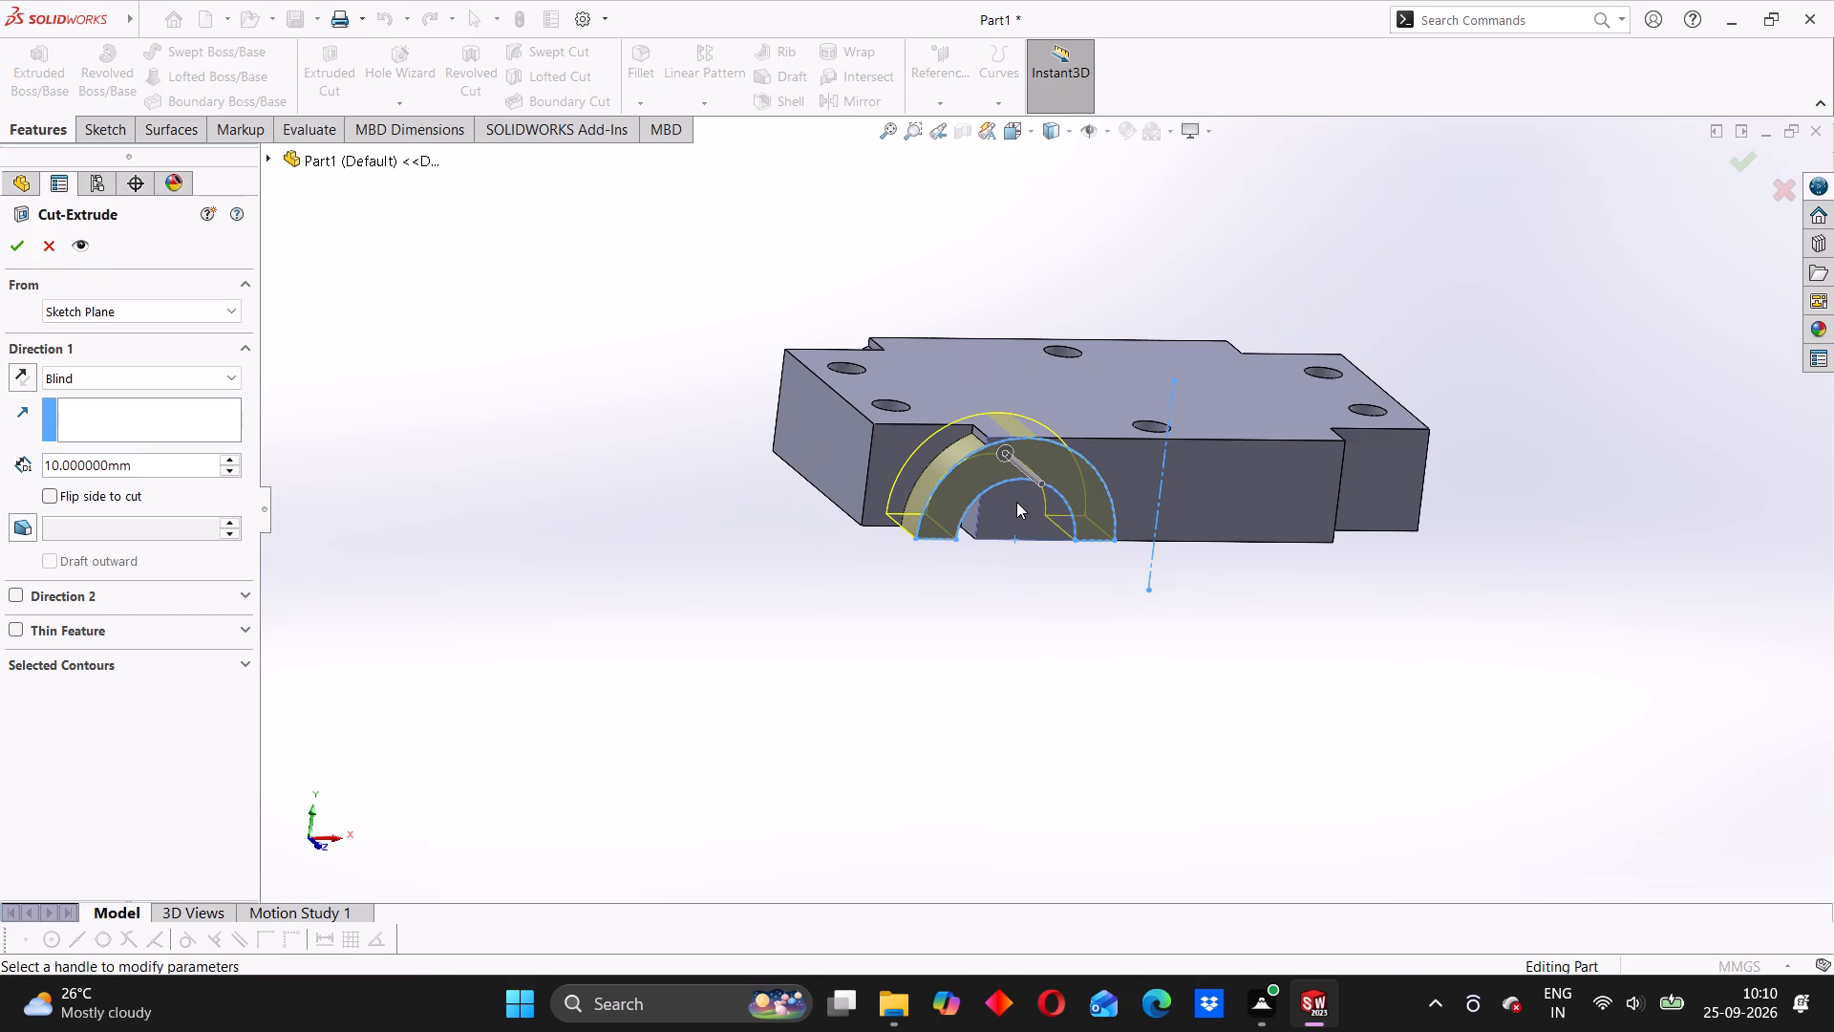
{"action": "middle_click_drag", "start_coordinate": [954, 585], "coordinate": [930, 574]}
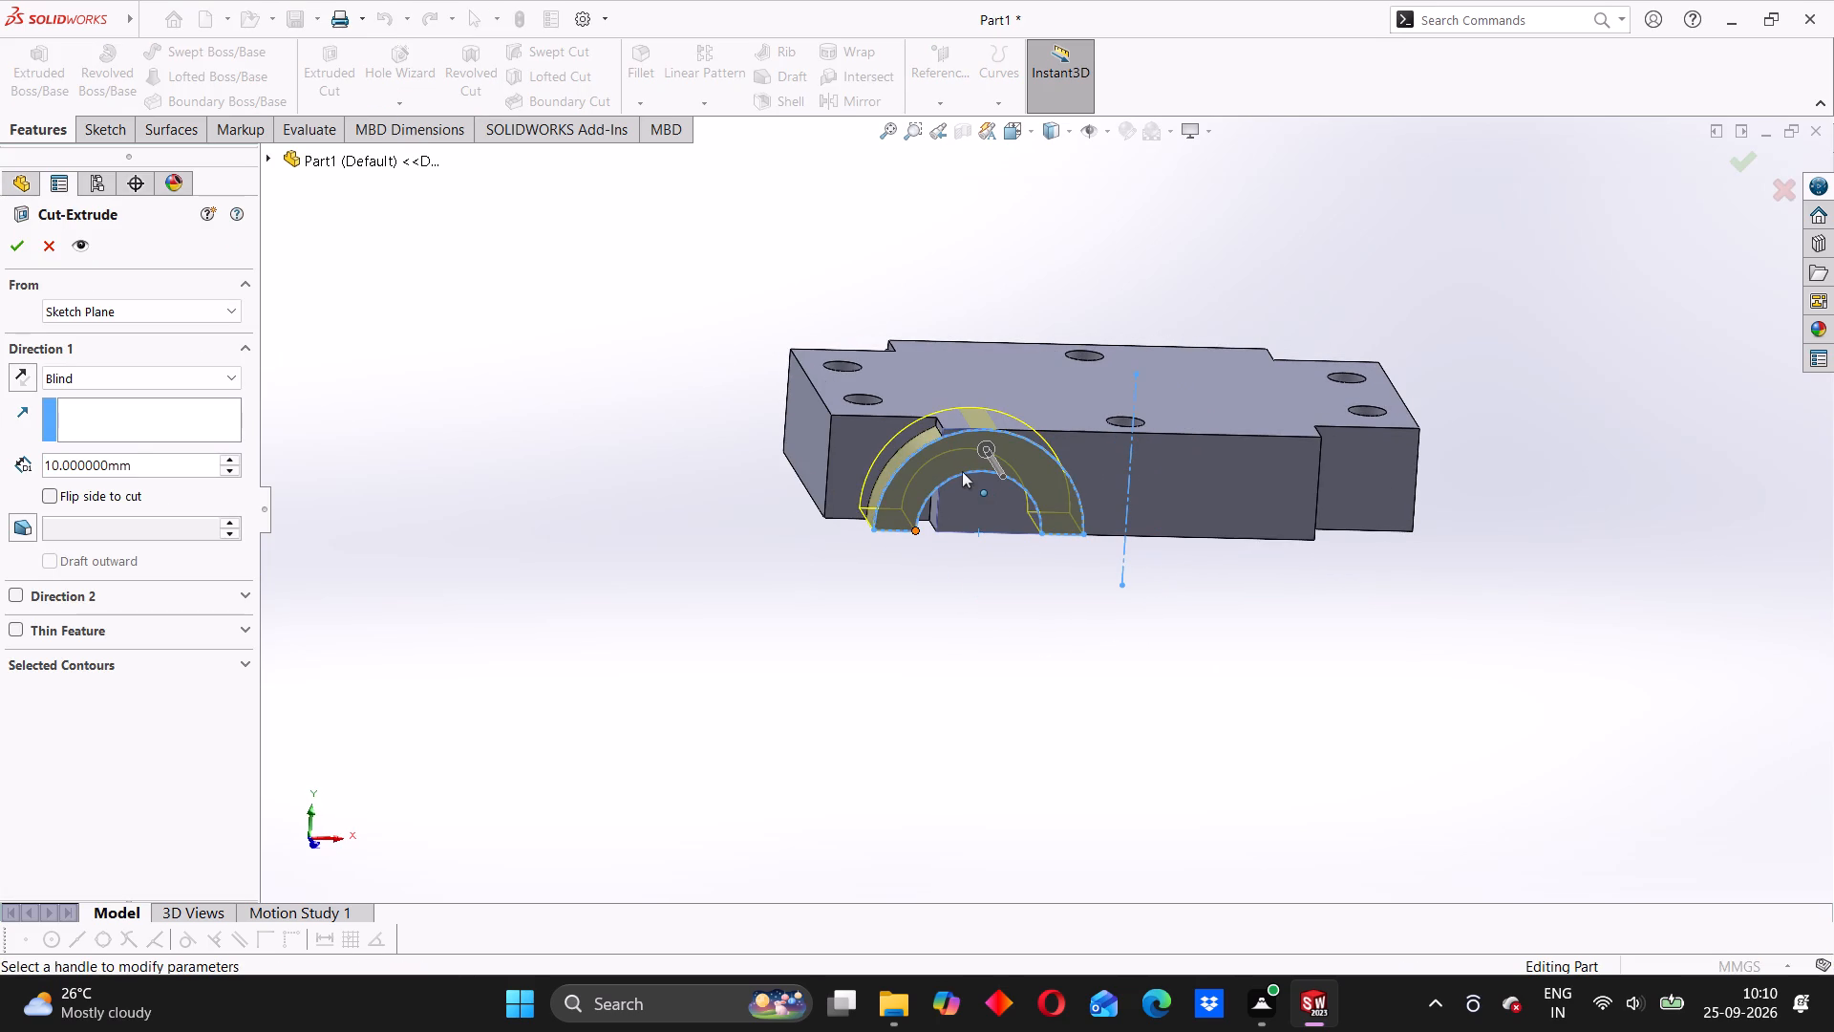
{"action": "left_click", "coordinate": [157, 665]}
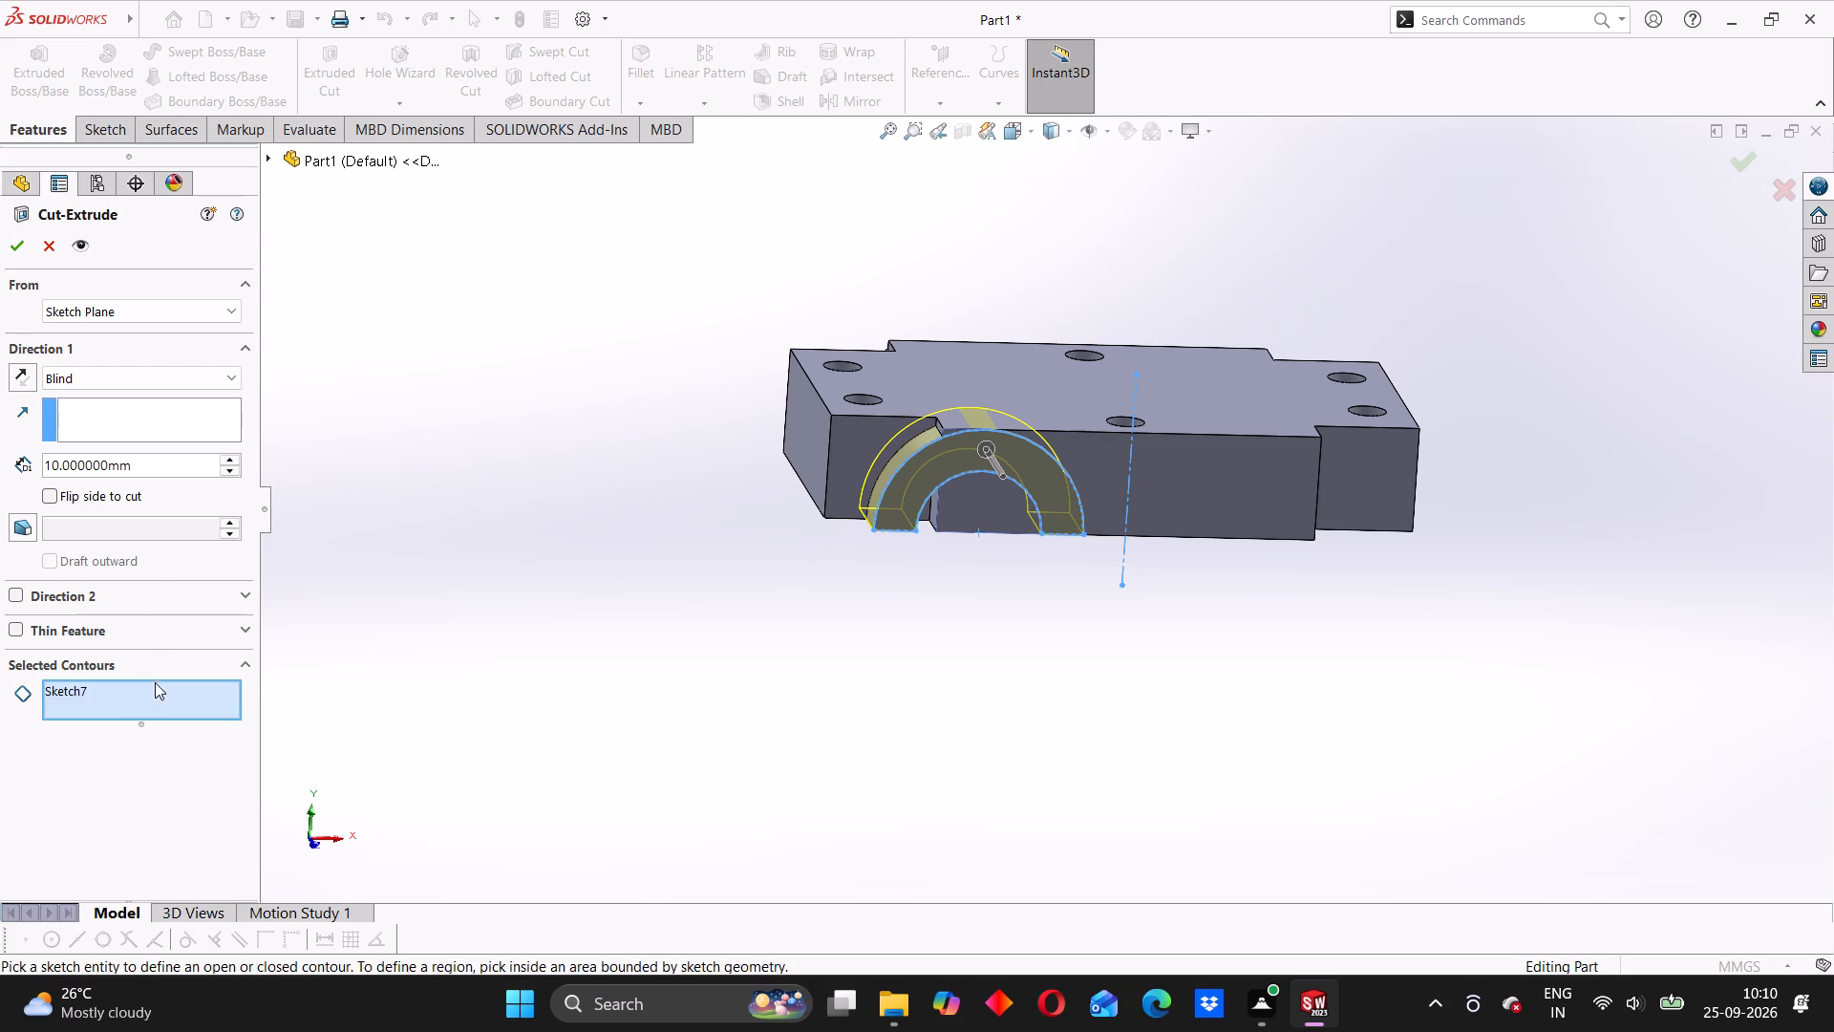
{"action": "left_click", "coordinate": [140, 698]}
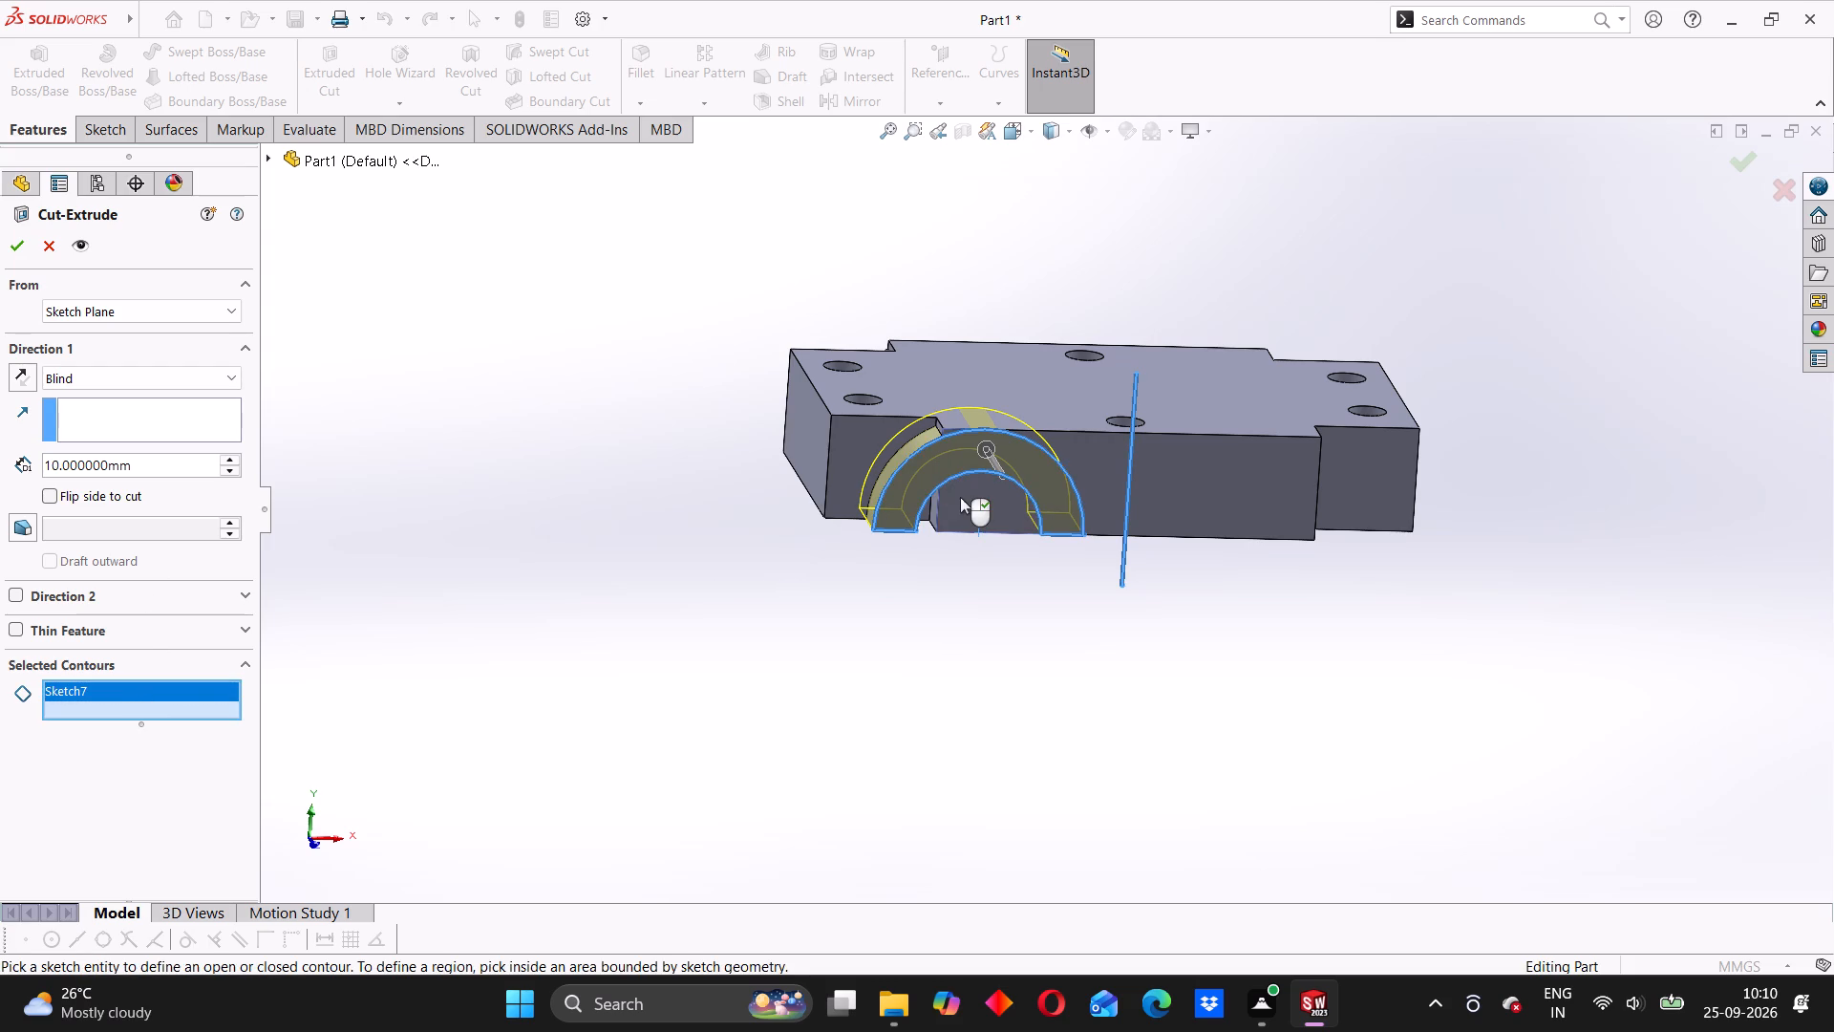
{"action": "left_click", "coordinate": [961, 498]}
{"action": "middle_click_drag", "start_coordinate": [928, 577], "coordinate": [920, 515]}
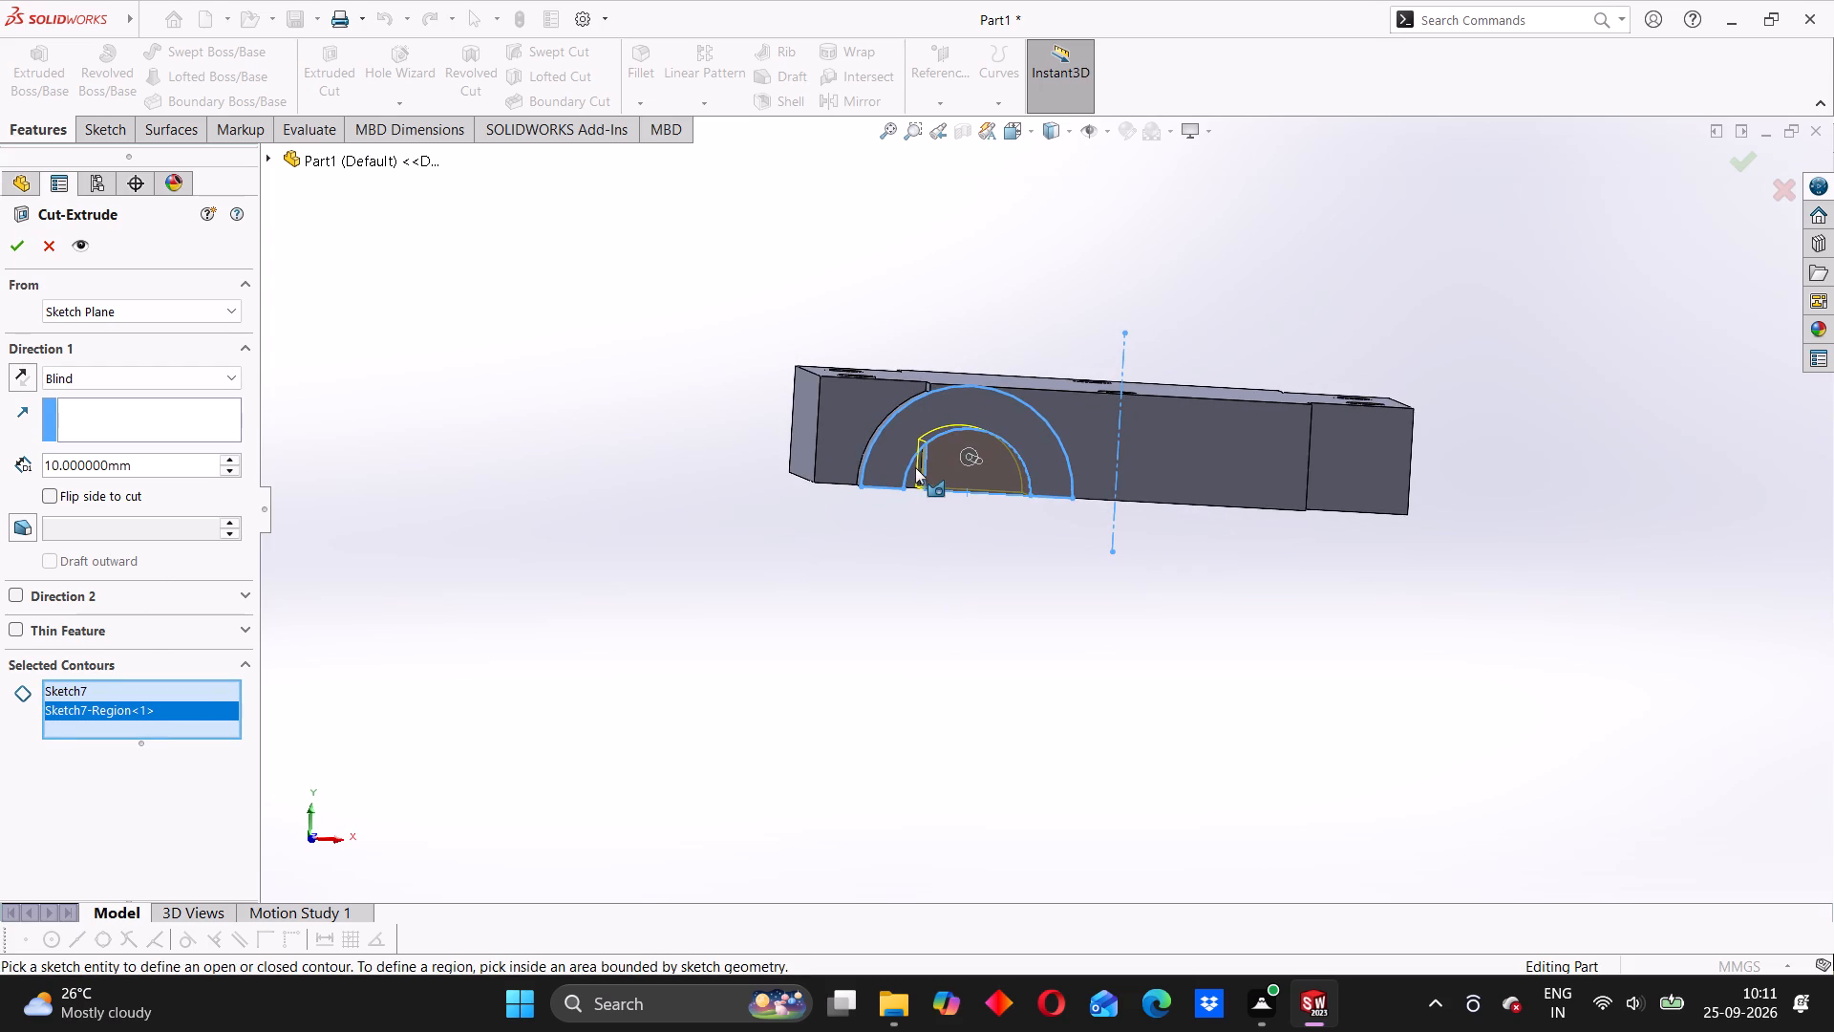
{"action": "left_click", "coordinate": [915, 467]}
{"action": "left_click", "coordinate": [908, 465]}
{"action": "middle_click_drag", "start_coordinate": [918, 527], "coordinate": [927, 542]}
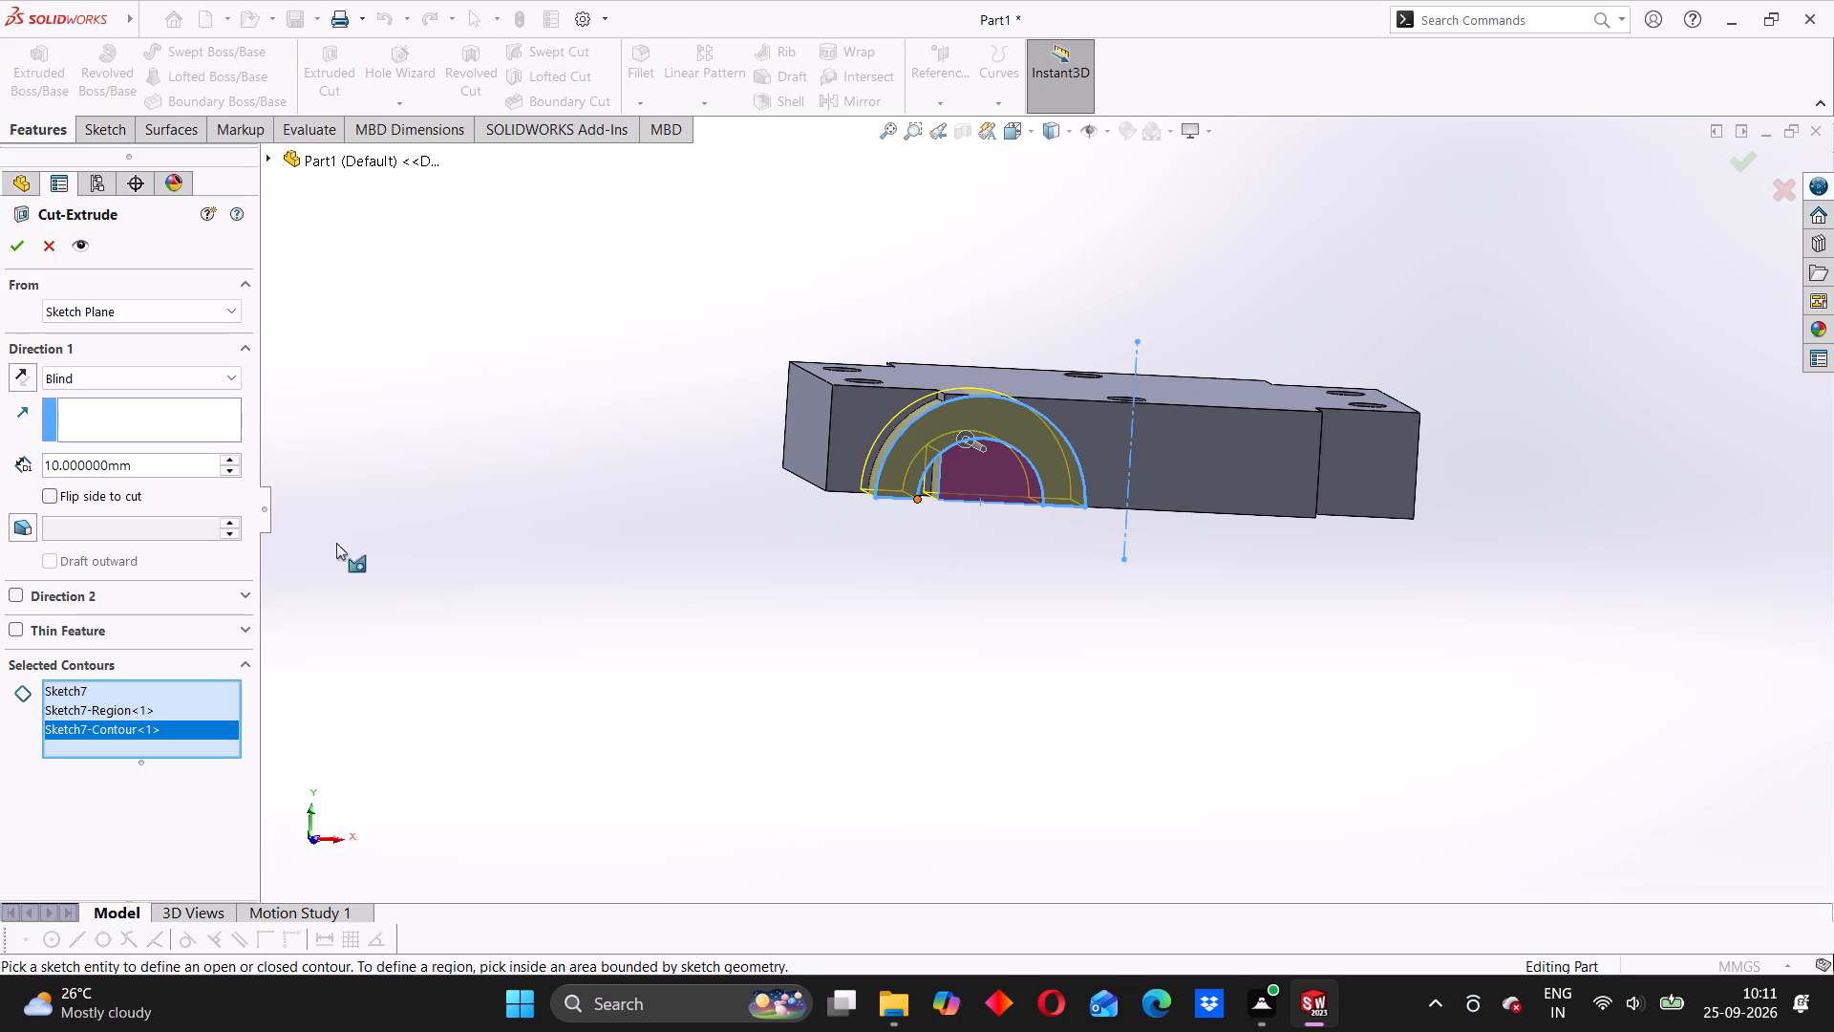
{"action": "right_click", "coordinate": [151, 724]}
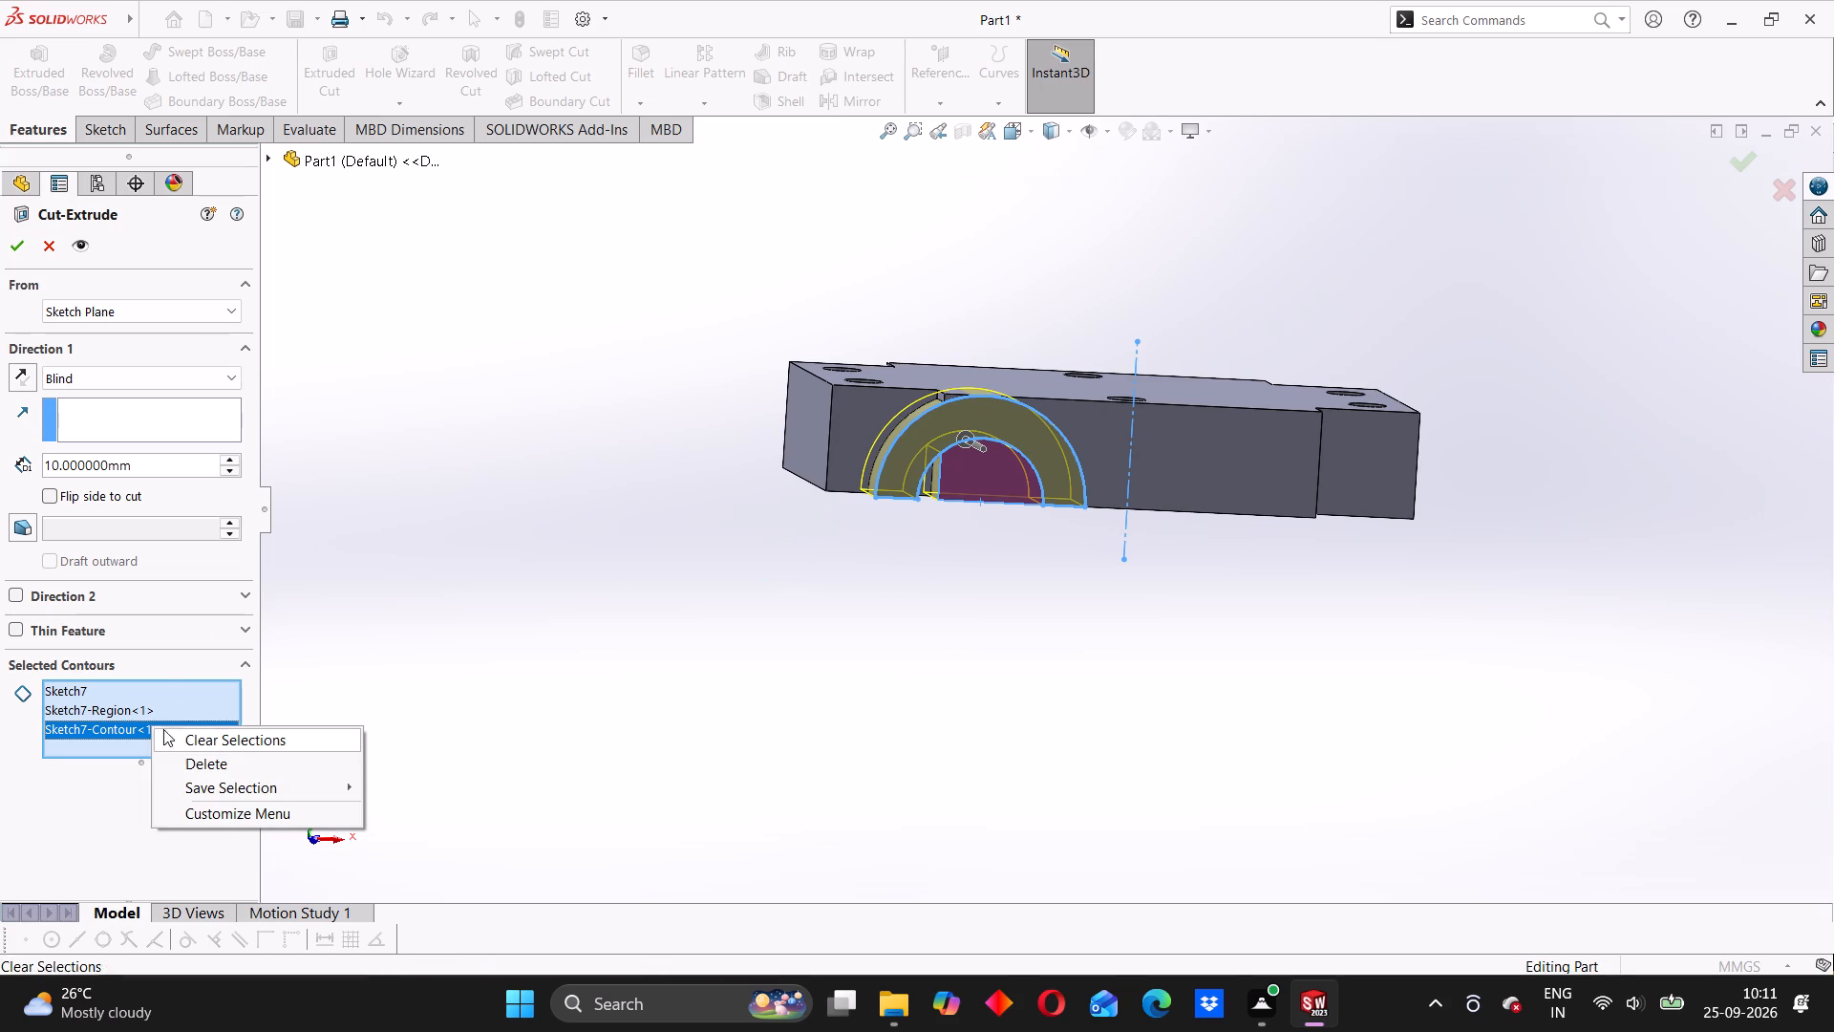
{"action": "left_click", "coordinate": [215, 768]}
Cut the half-round bore with the end condition Through All.
{"action": "middle_click_drag", "start_coordinate": [936, 648], "coordinate": [1036, 725]}
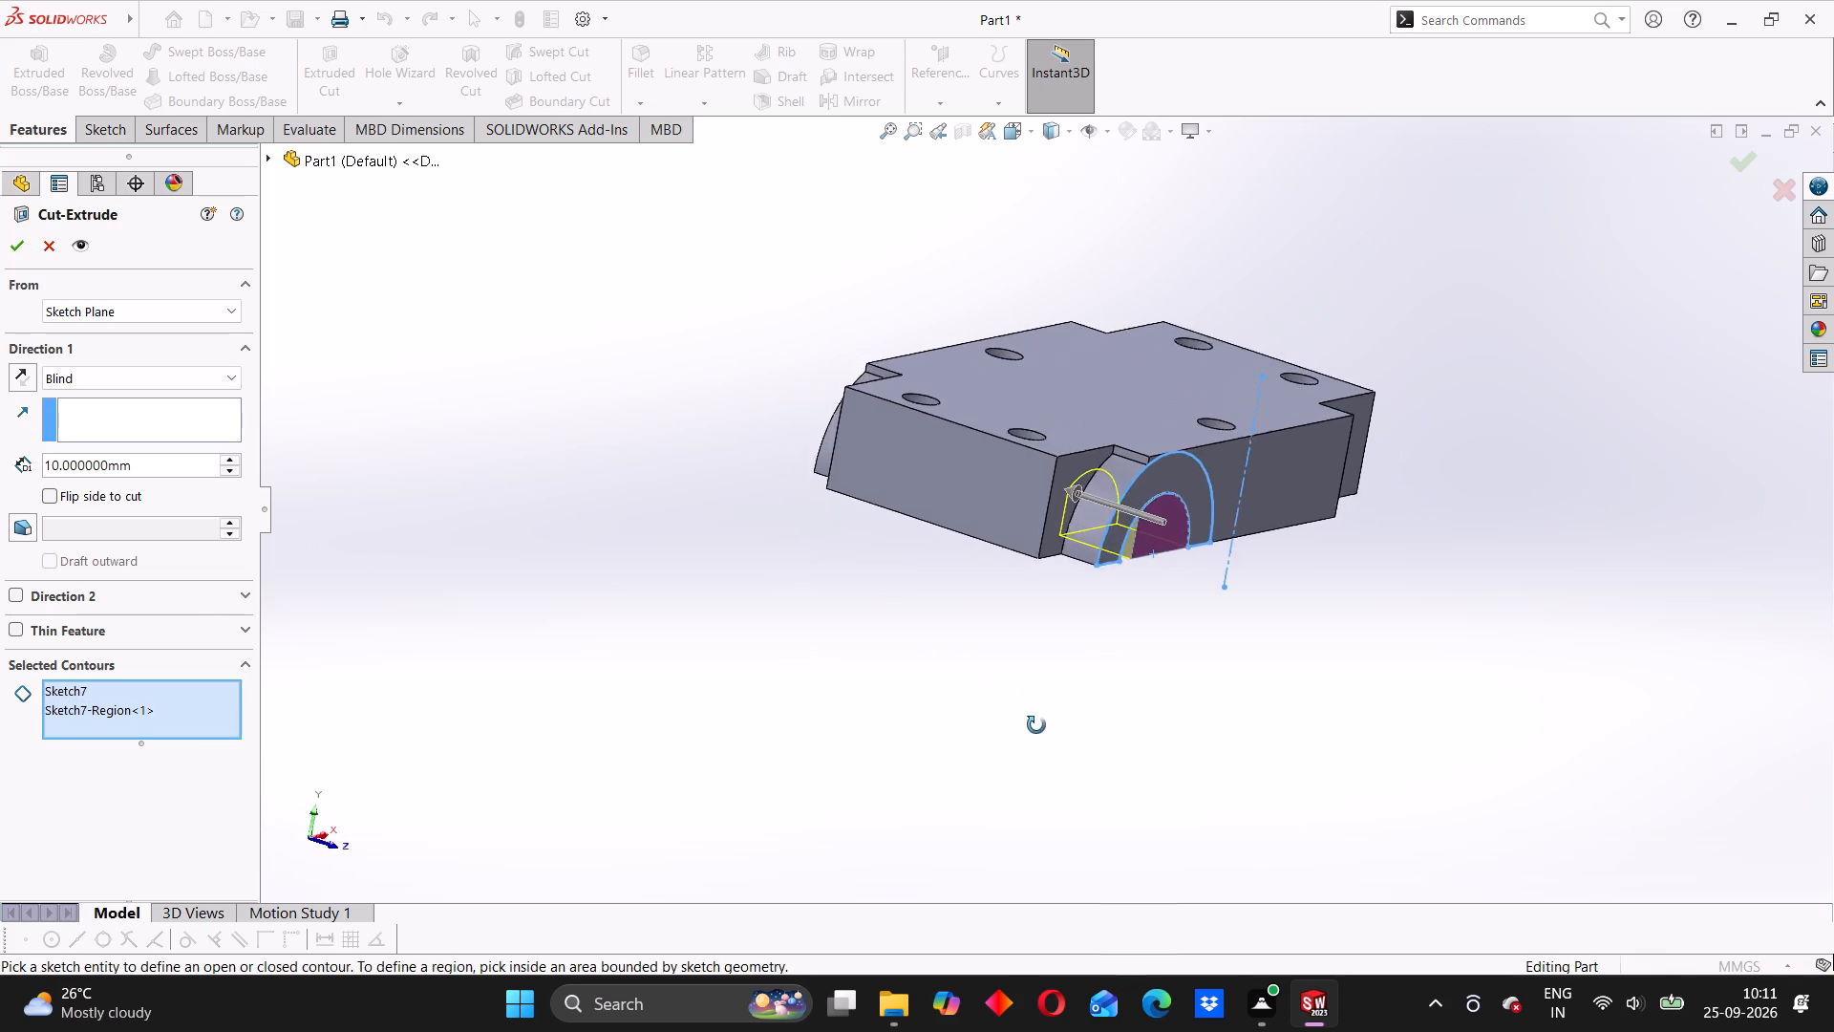
{"action": "middle_click_drag", "start_coordinate": [1036, 725], "coordinate": [1024, 748]}
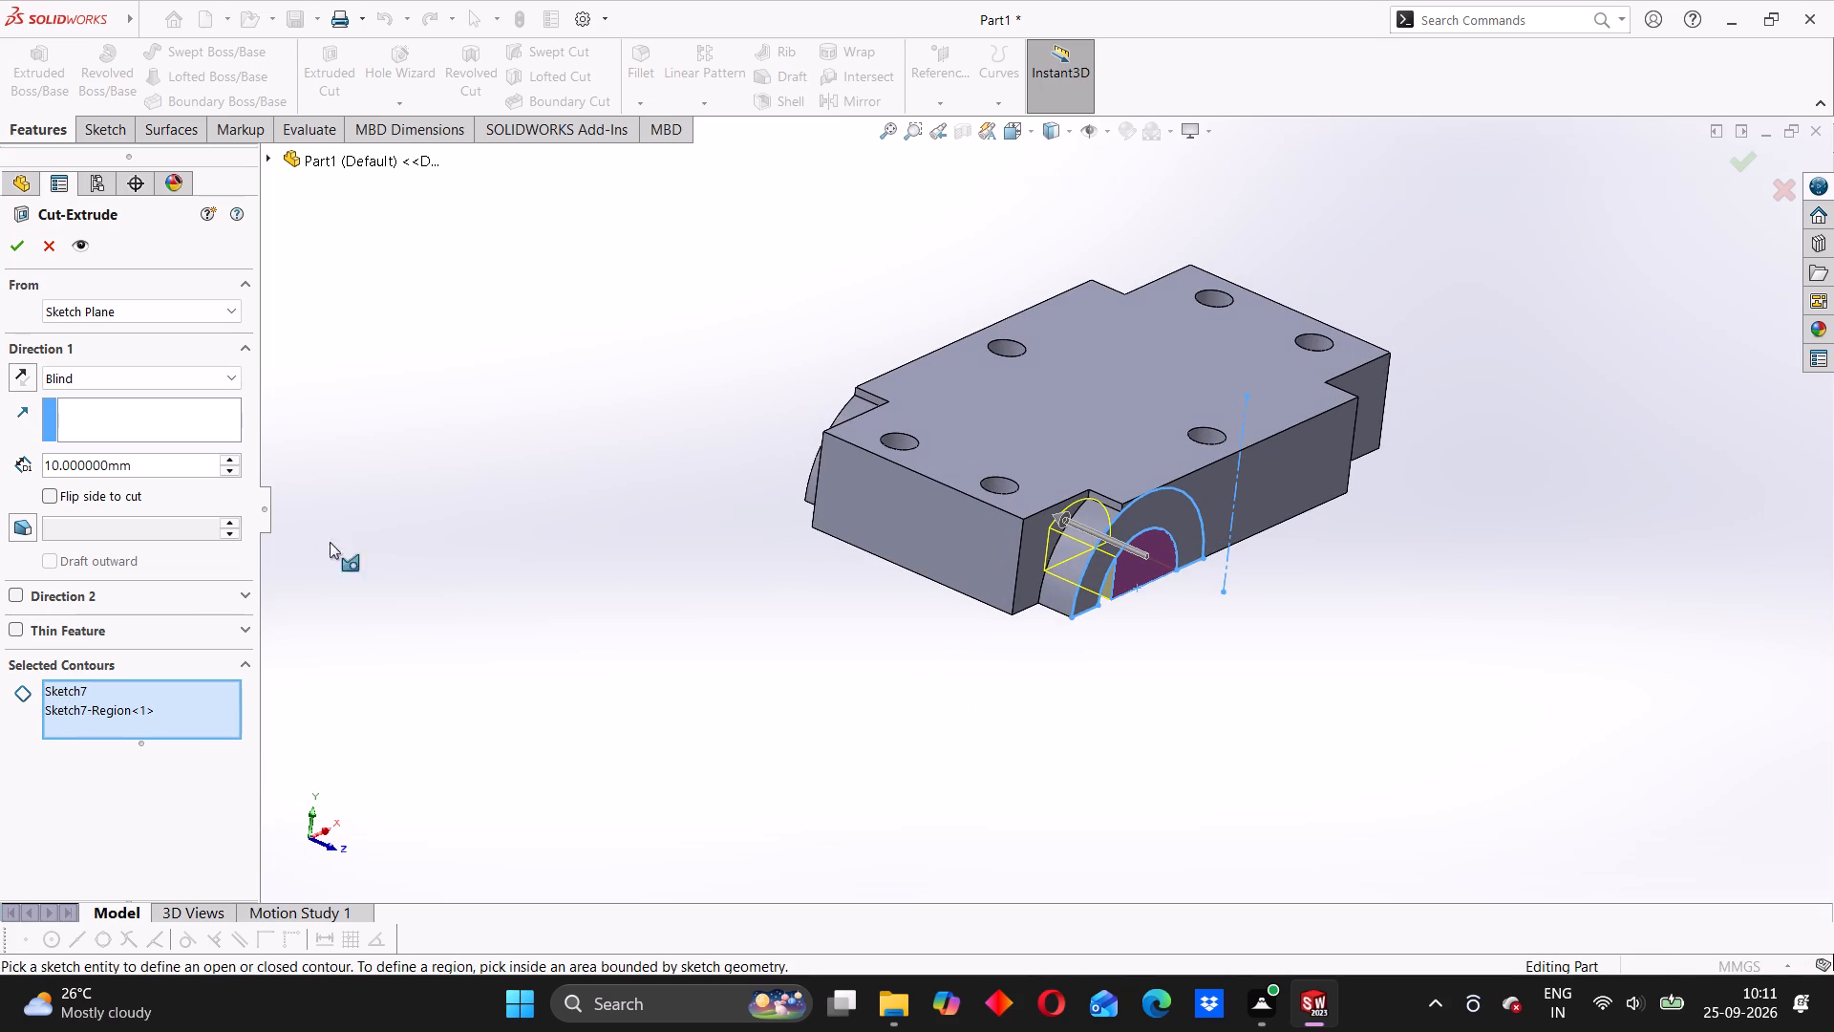
{"action": "left_click", "coordinate": [80, 381]}
{"action": "left_click", "coordinate": [74, 414]}
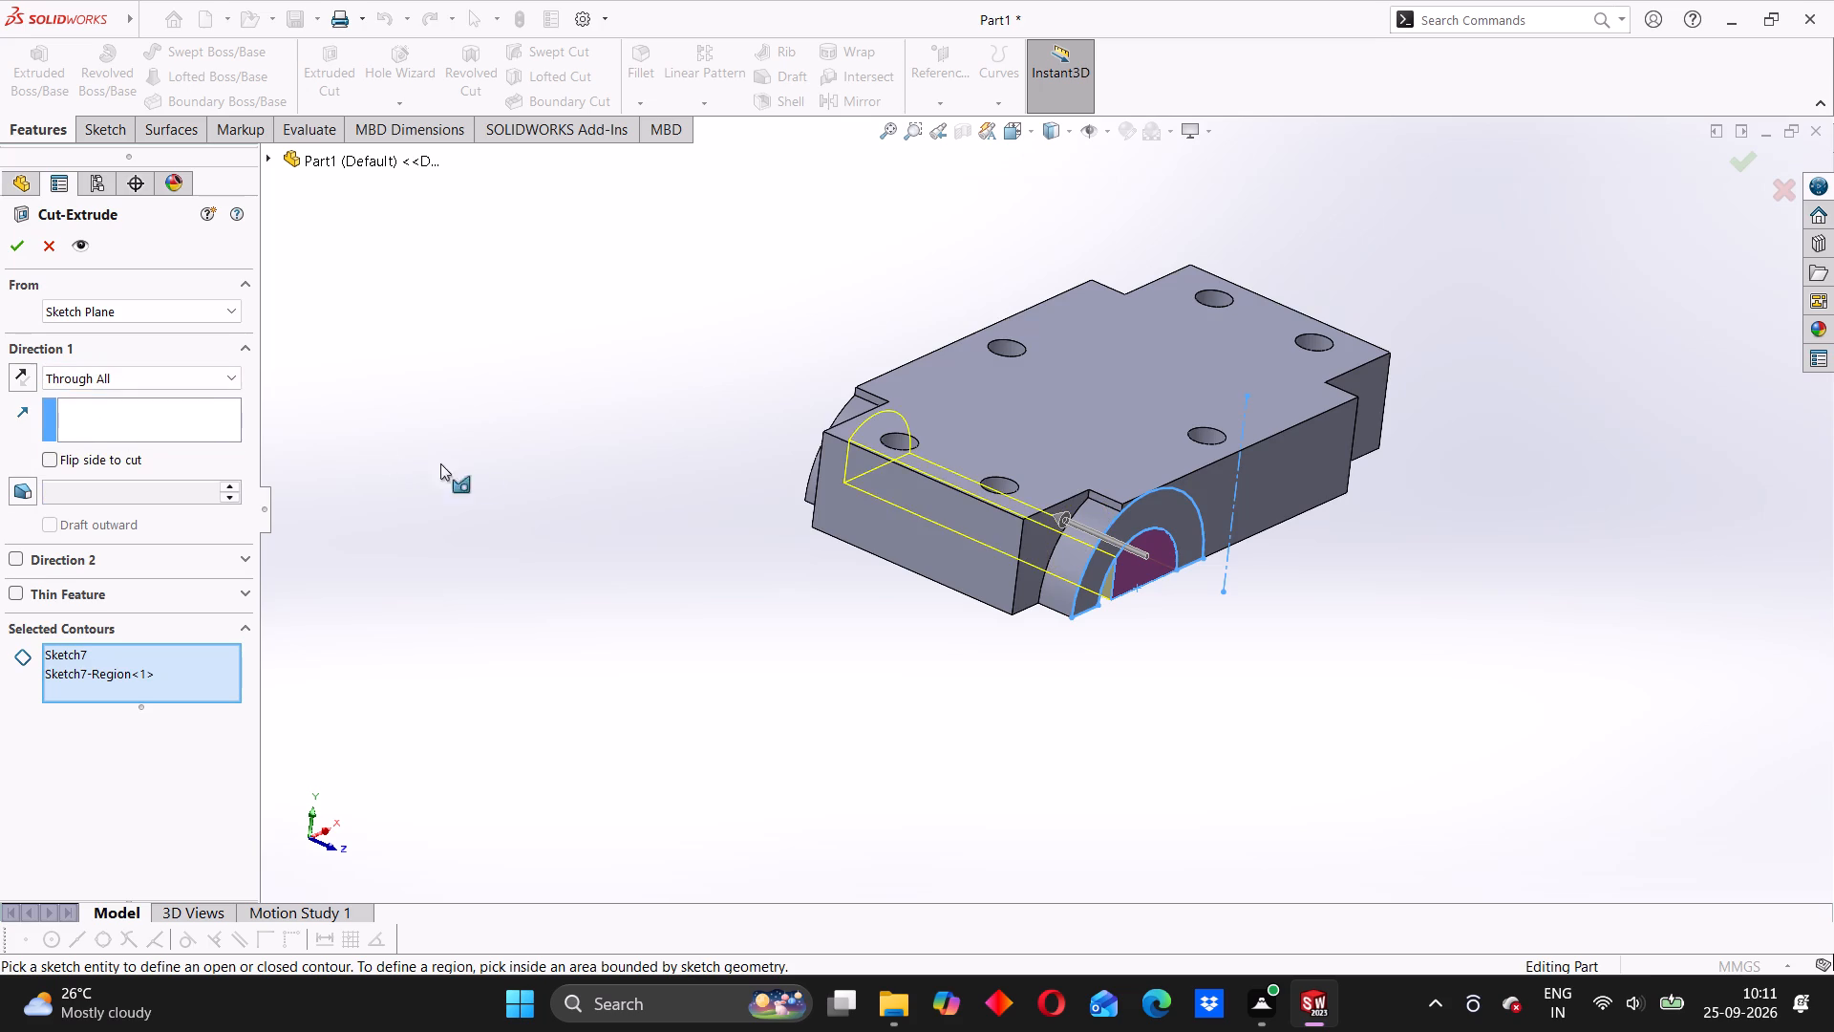
{"action": "middle_click_drag", "start_coordinate": [511, 501], "coordinate": [689, 582]}
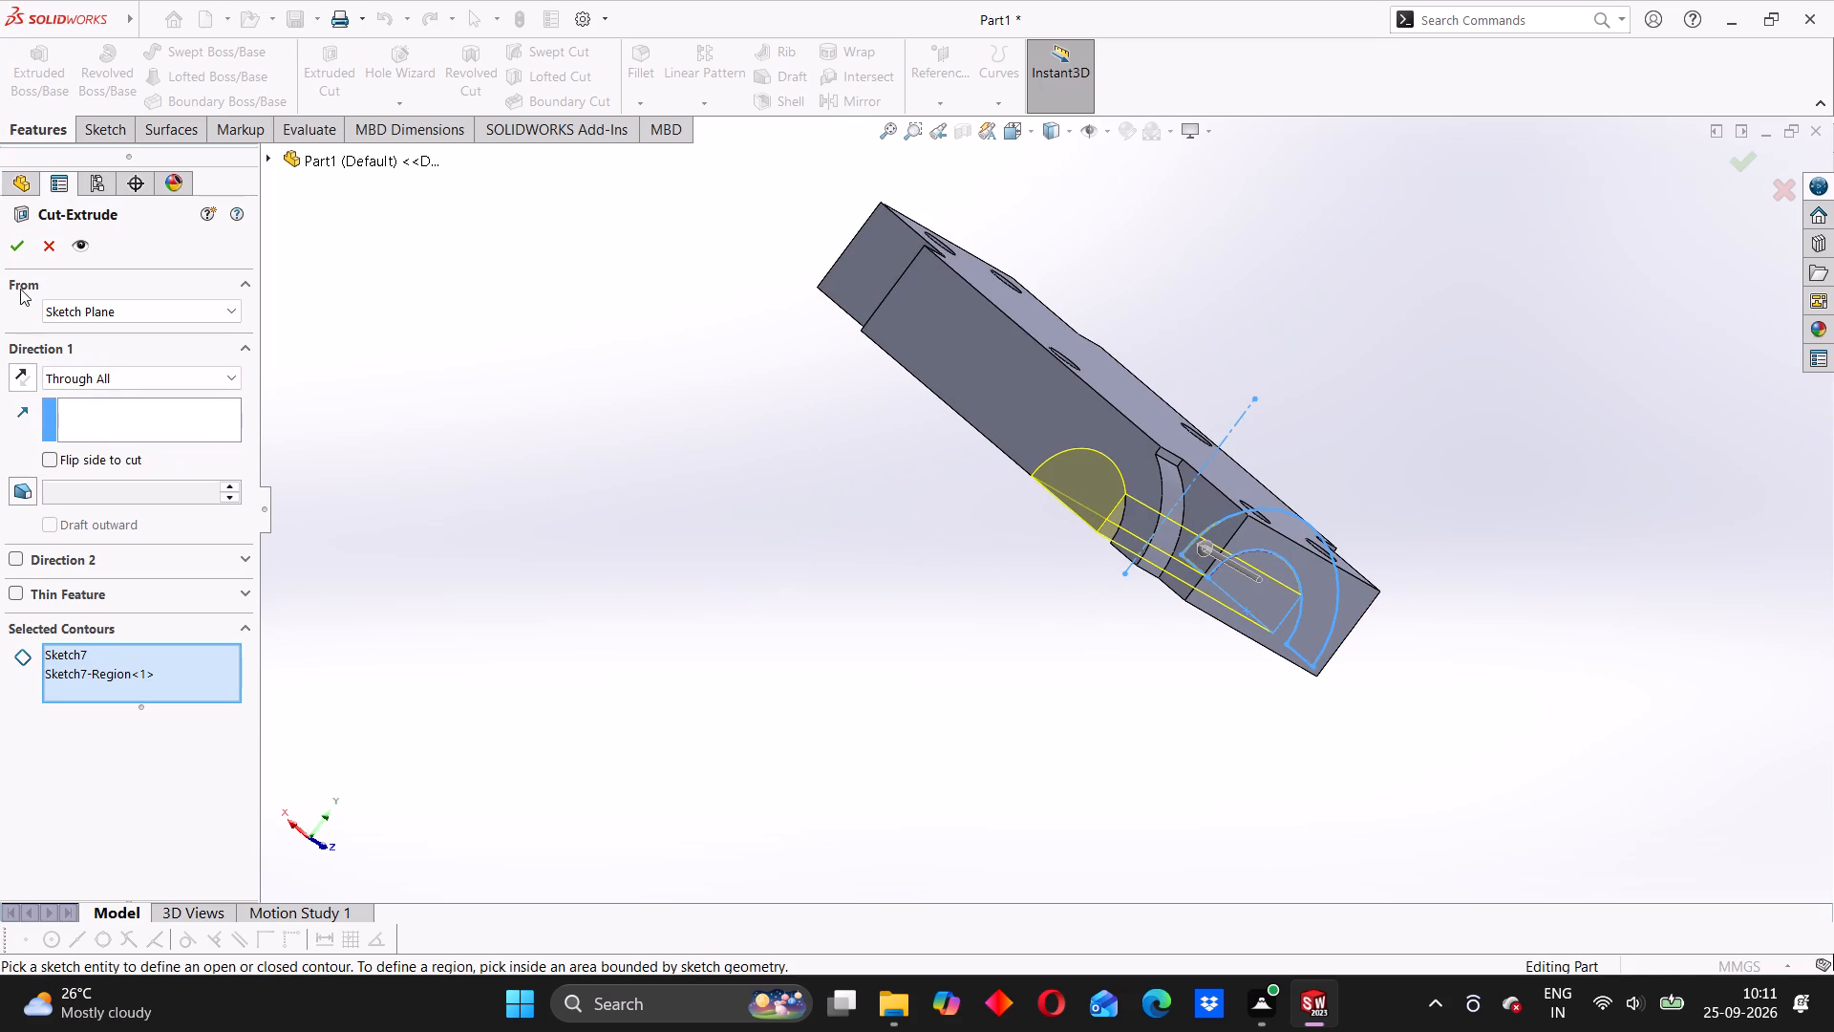
{"action": "left_click", "coordinate": [18, 251]}
Examine the half-ring boss and half-round bore, especially where the outer curve meets the block's corner notch.
{"action": "middle_click_drag", "start_coordinate": [1025, 652], "coordinate": [813, 650]}
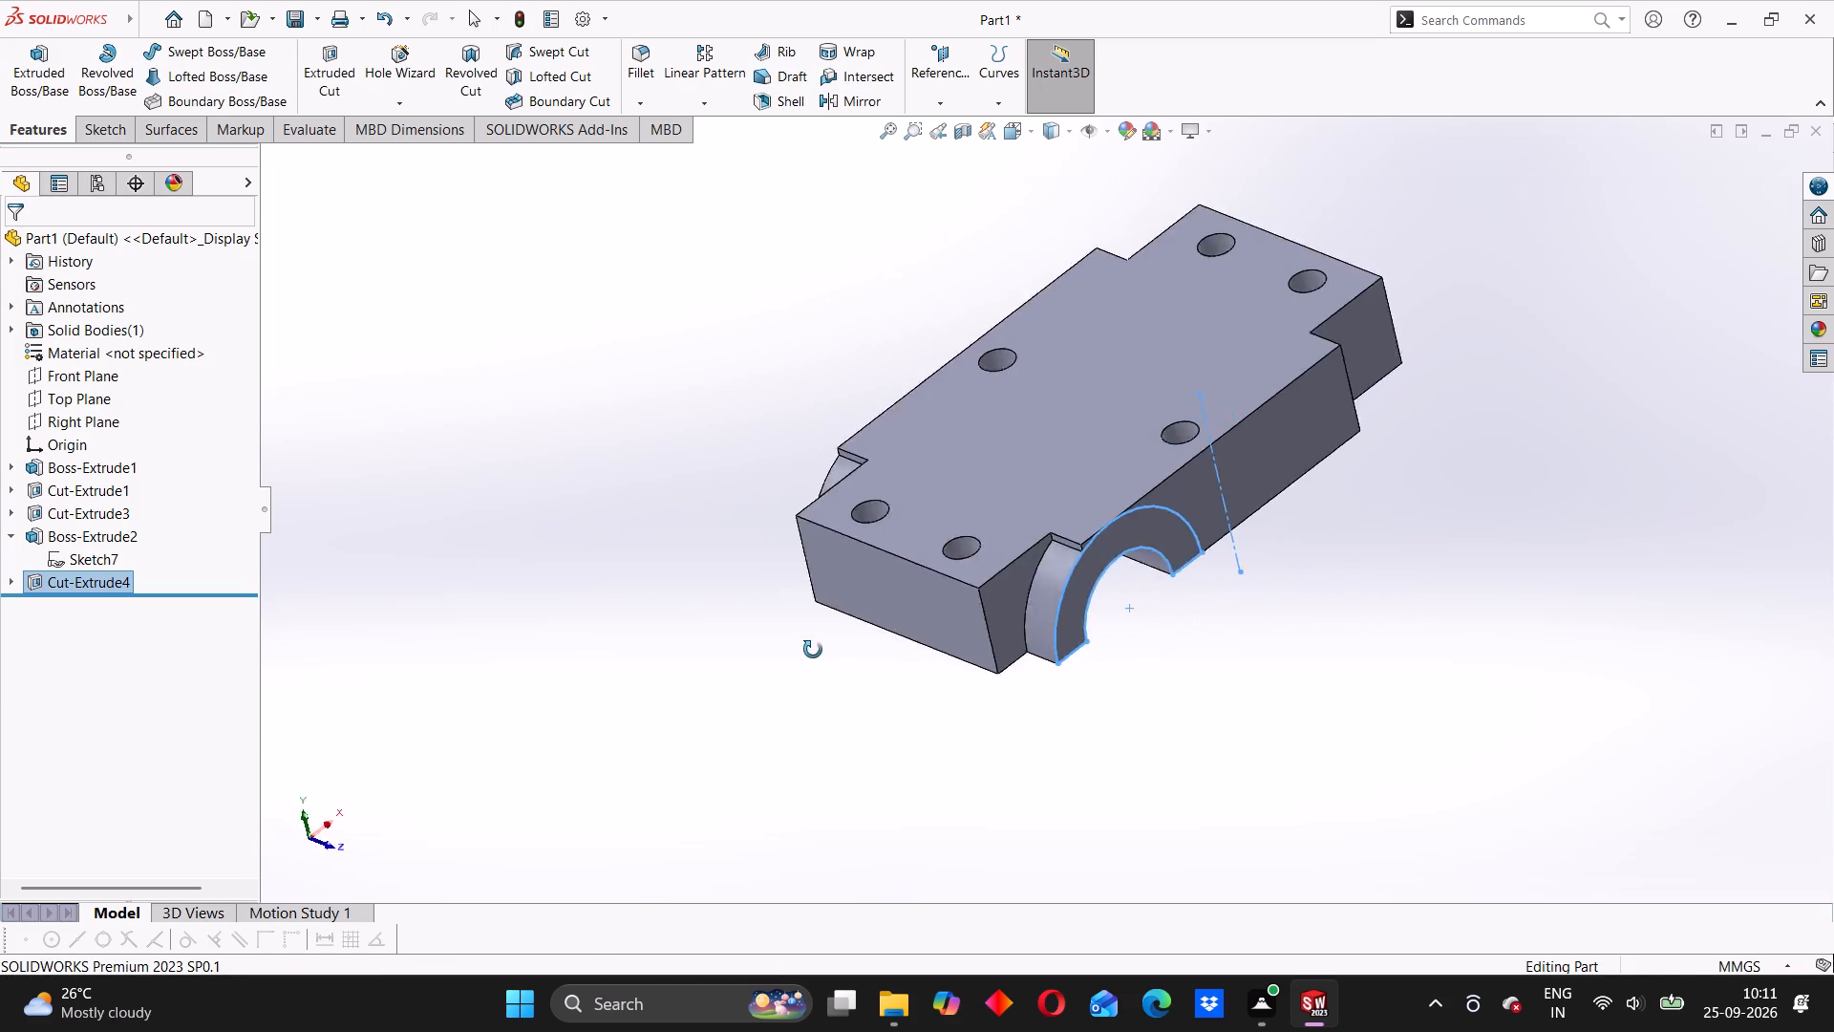
{"action": "middle_click_drag", "start_coordinate": [813, 650], "coordinate": [713, 617]}
{"action": "scroll", "coordinate": [833, 640], "scroll_direction": "up", "scroll_amount": 2}
{"action": "middle_click_drag", "start_coordinate": [864, 656], "coordinate": [950, 672]}
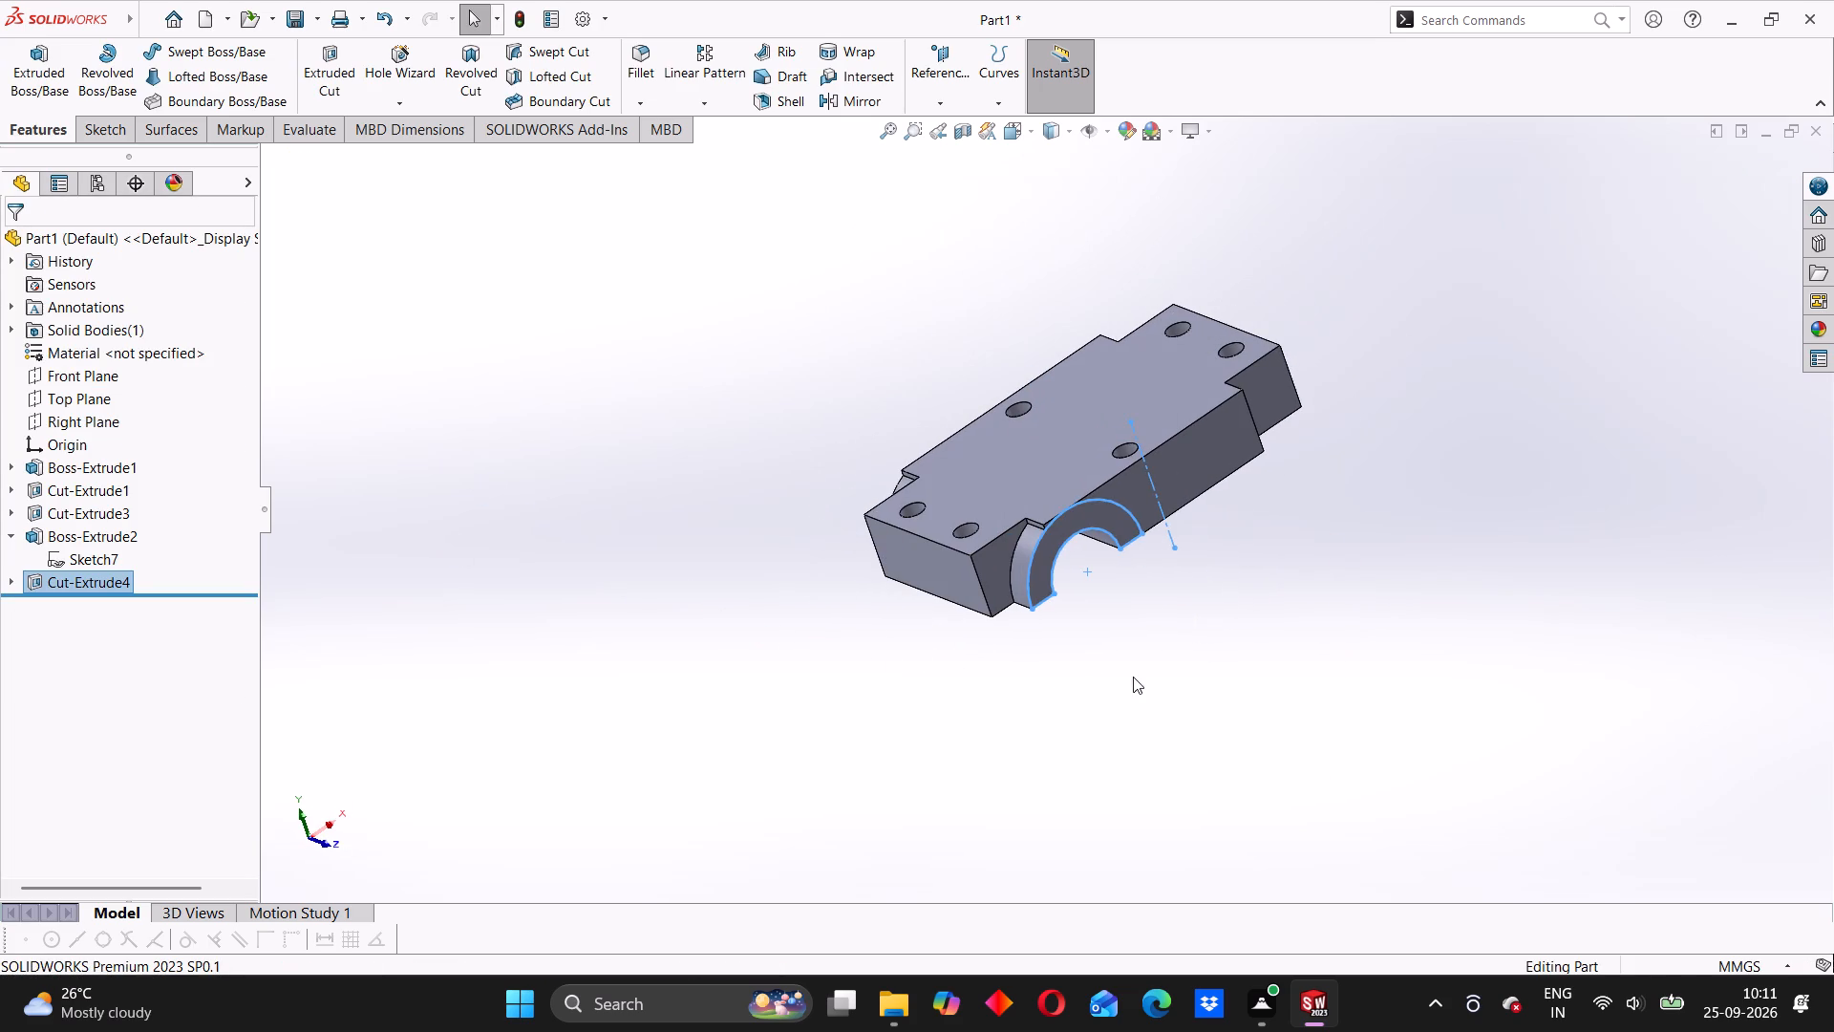
{"action": "left_click", "coordinate": [1133, 677]}
{"action": "scroll", "coordinate": [1079, 613], "scroll_direction": "down", "scroll_amount": 4}
{"action": "middle_click_drag", "start_coordinate": [1074, 591], "coordinate": [1052, 523]}
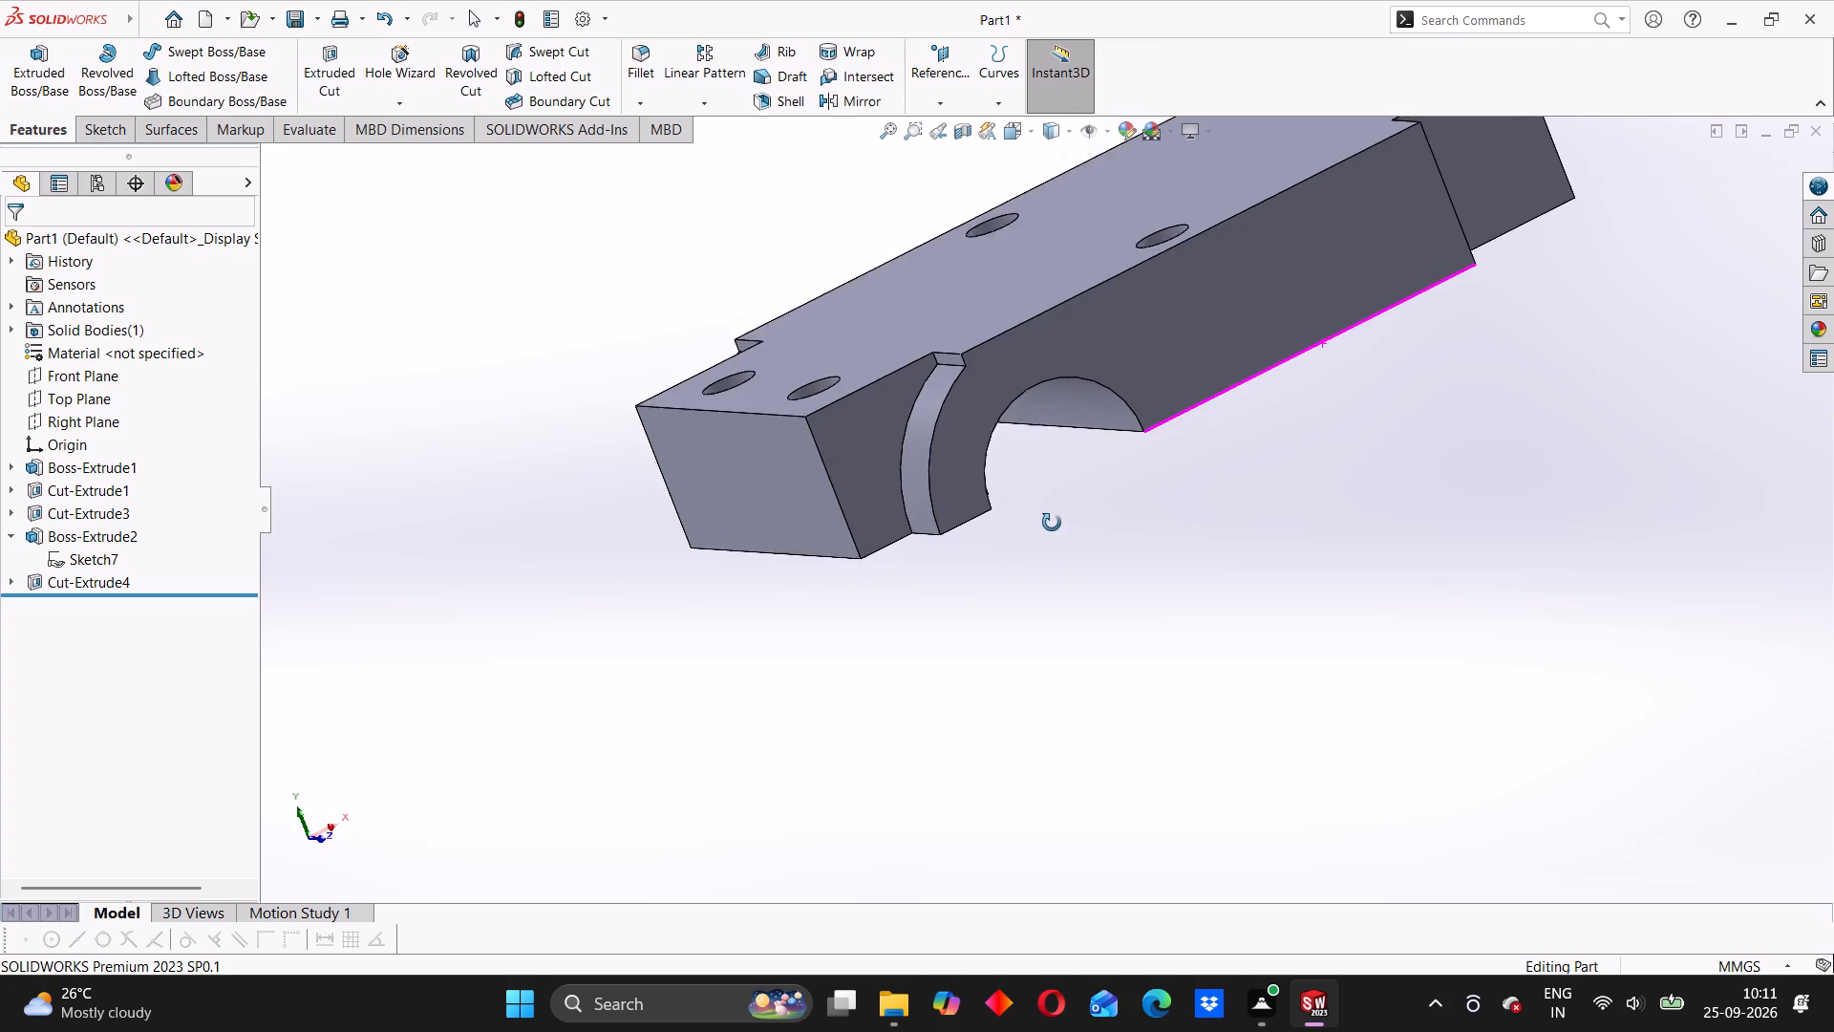
{"action": "middle_click_drag", "start_coordinate": [1052, 523], "coordinate": [983, 540]}
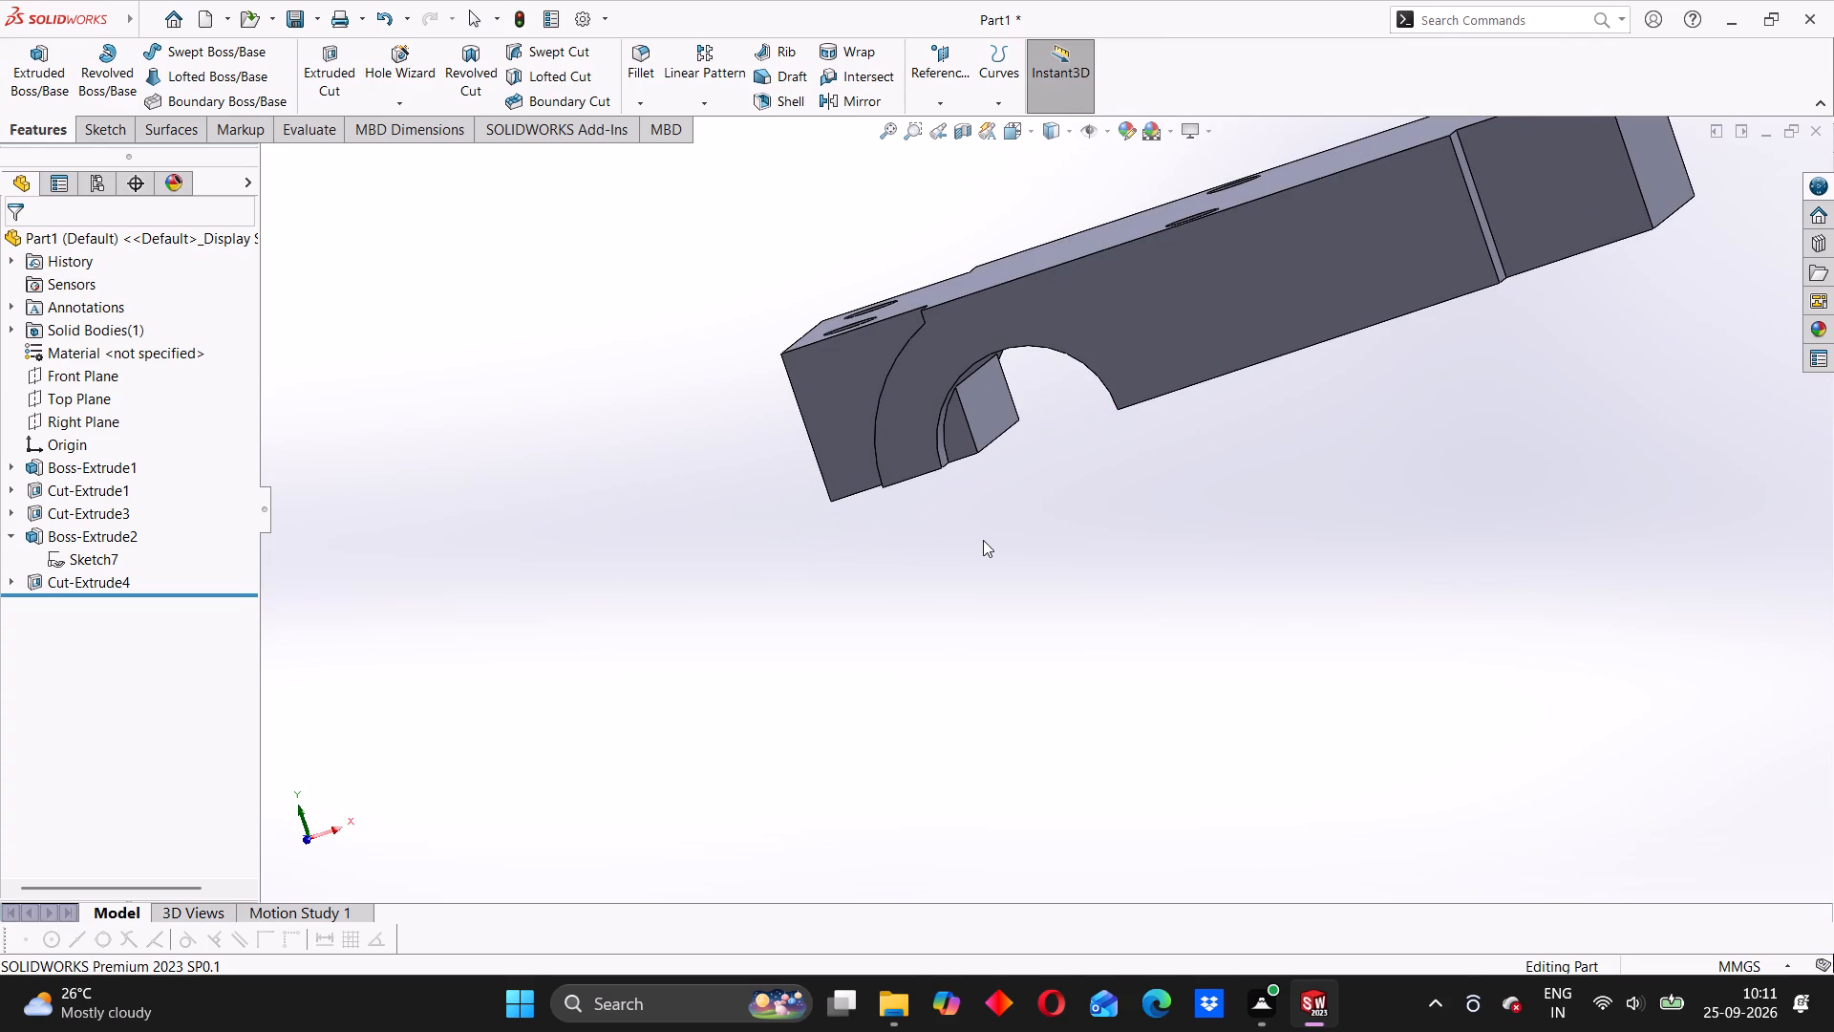
{"action": "scroll", "coordinate": [1000, 429], "scroll_direction": "down", "scroll_amount": 1}
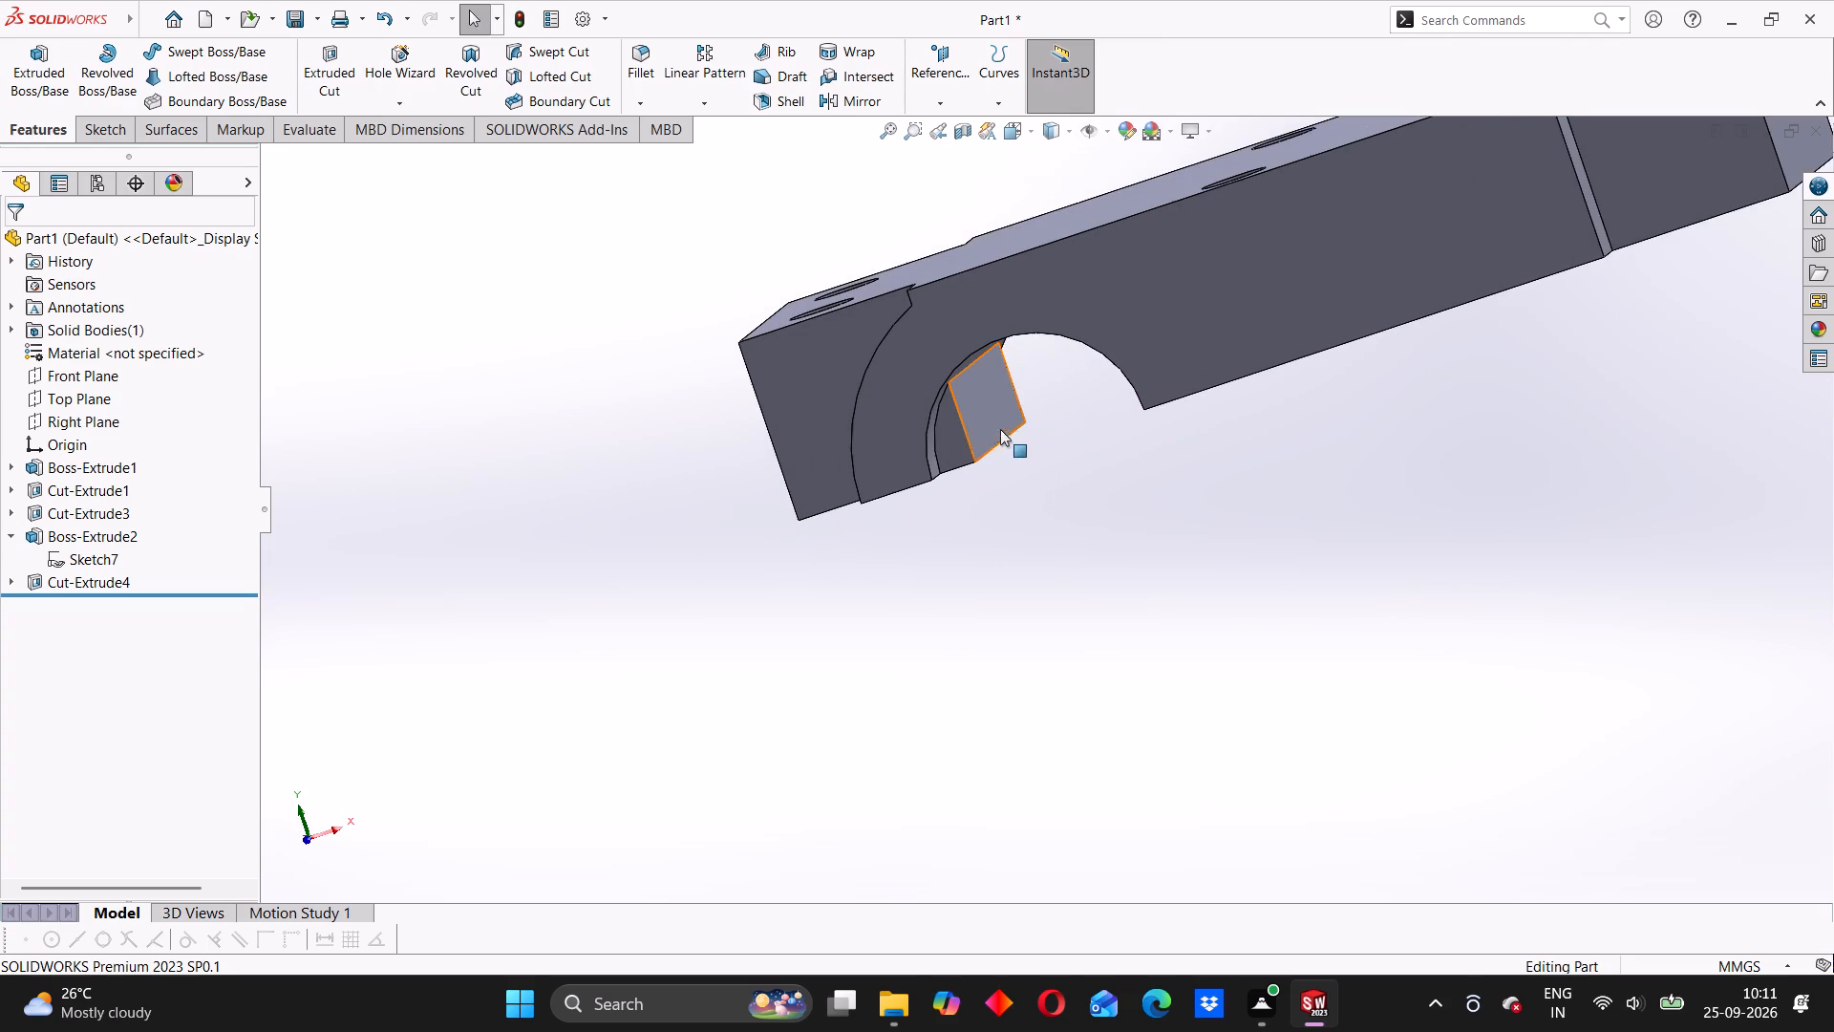
{"action": "middle_click_drag", "start_coordinate": [981, 450], "coordinate": [1018, 454]}
{"action": "scroll", "coordinate": [947, 309], "scroll_direction": "down", "scroll_amount": 2}
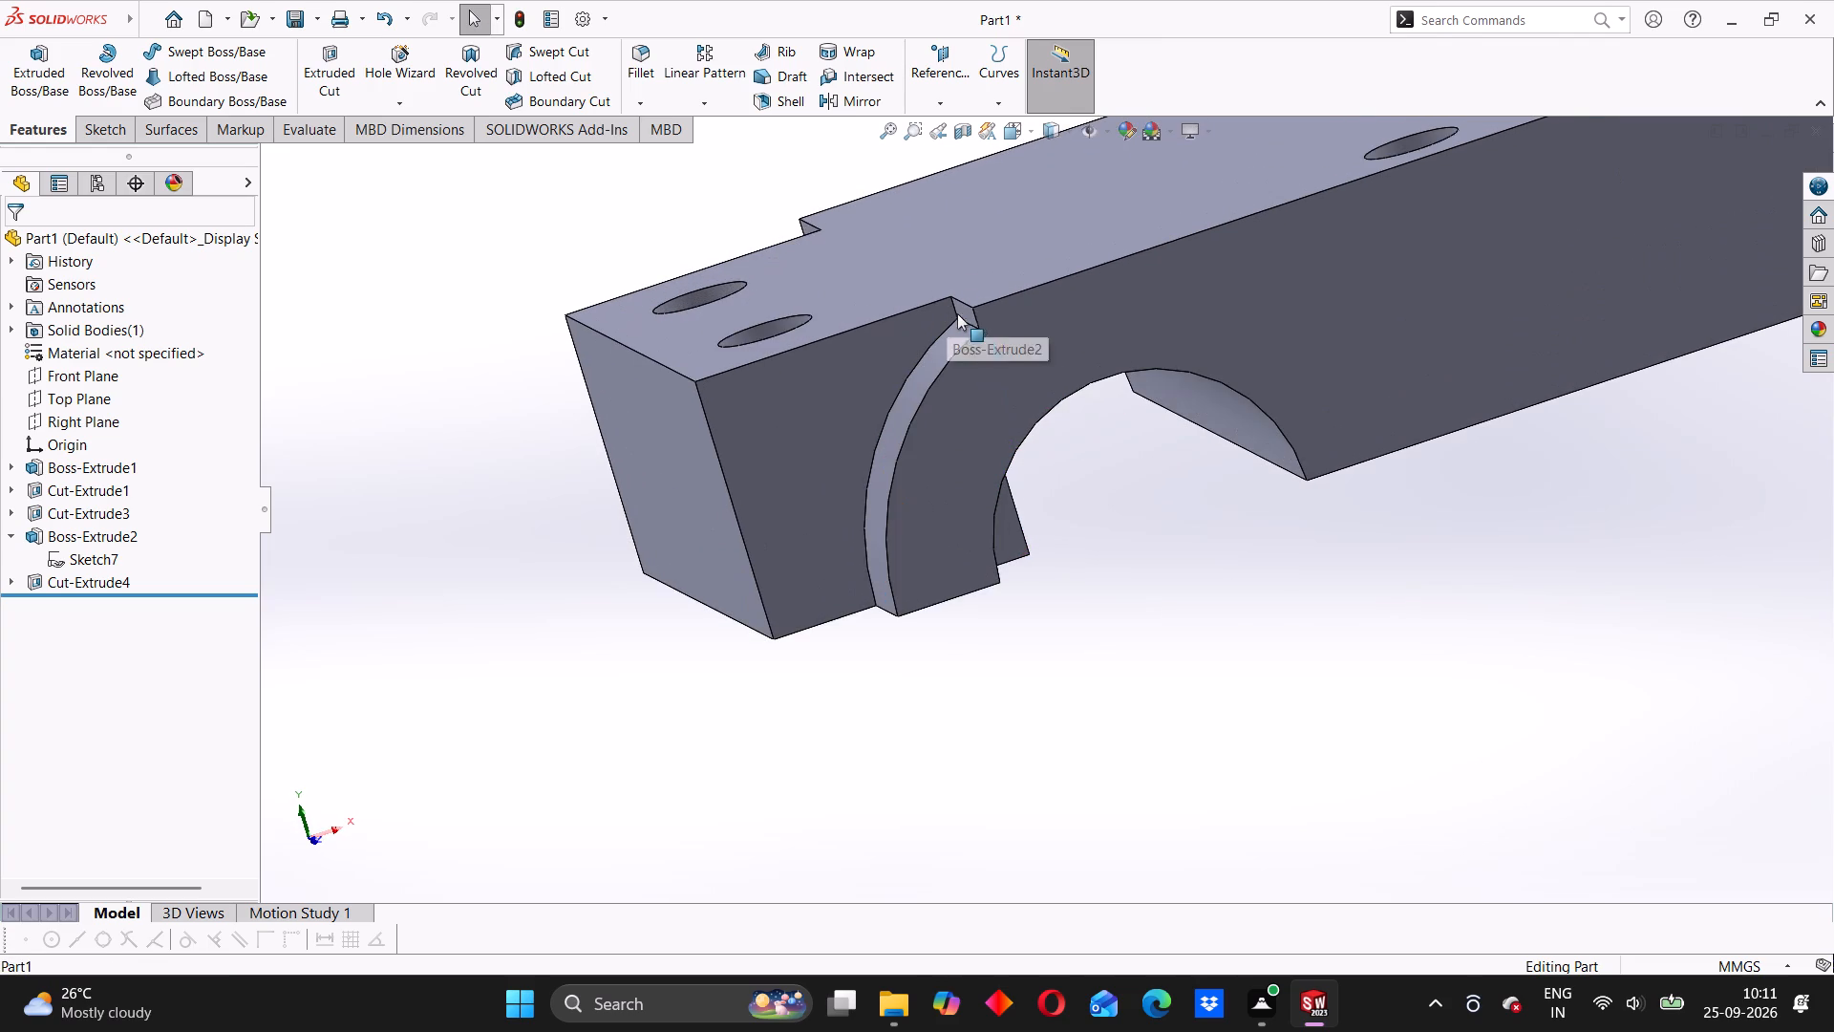
{"action": "scroll", "coordinate": [982, 333], "scroll_direction": "down", "scroll_amount": 3}
{"action": "scroll", "coordinate": [989, 425], "scroll_direction": "up", "scroll_amount": 2}
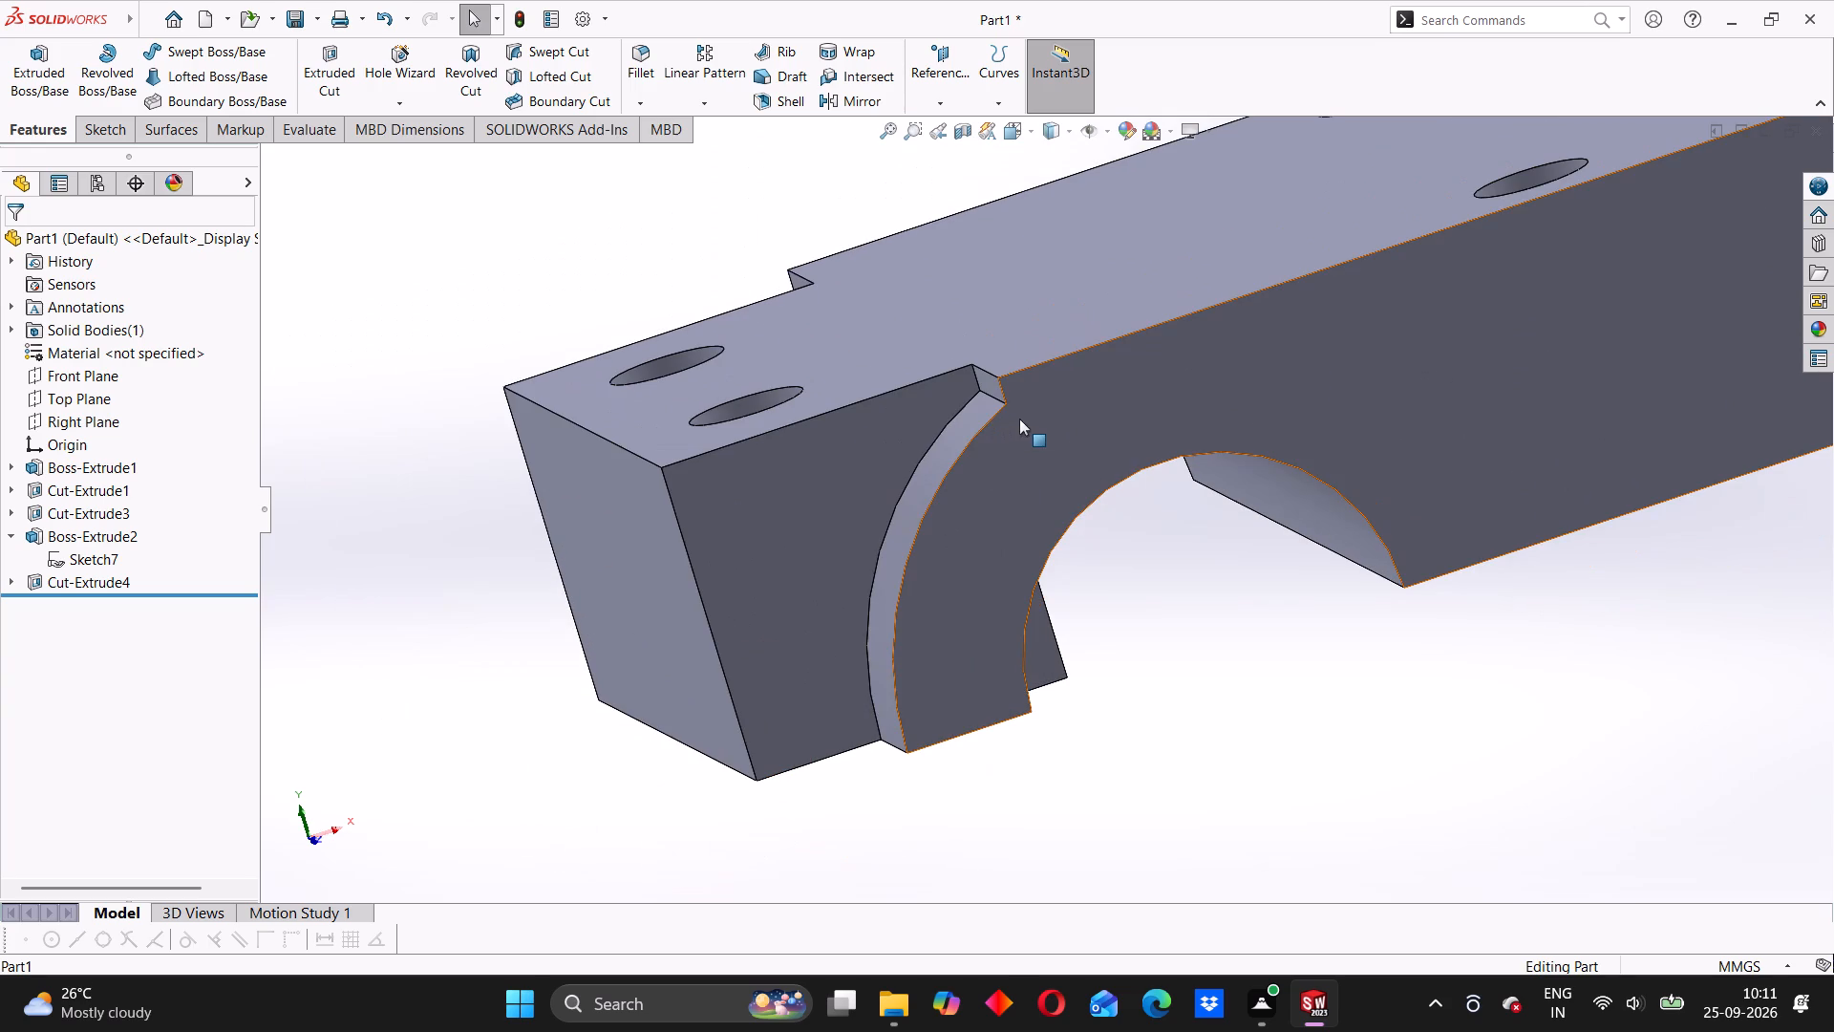
{"action": "middle_click_drag", "start_coordinate": [1056, 472], "coordinate": [993, 387]}
{"action": "middle_click_drag", "start_coordinate": [1146, 606], "coordinate": [1140, 582]}
{"action": "middle_click_drag", "start_coordinate": [1140, 584], "coordinate": [1144, 610]}
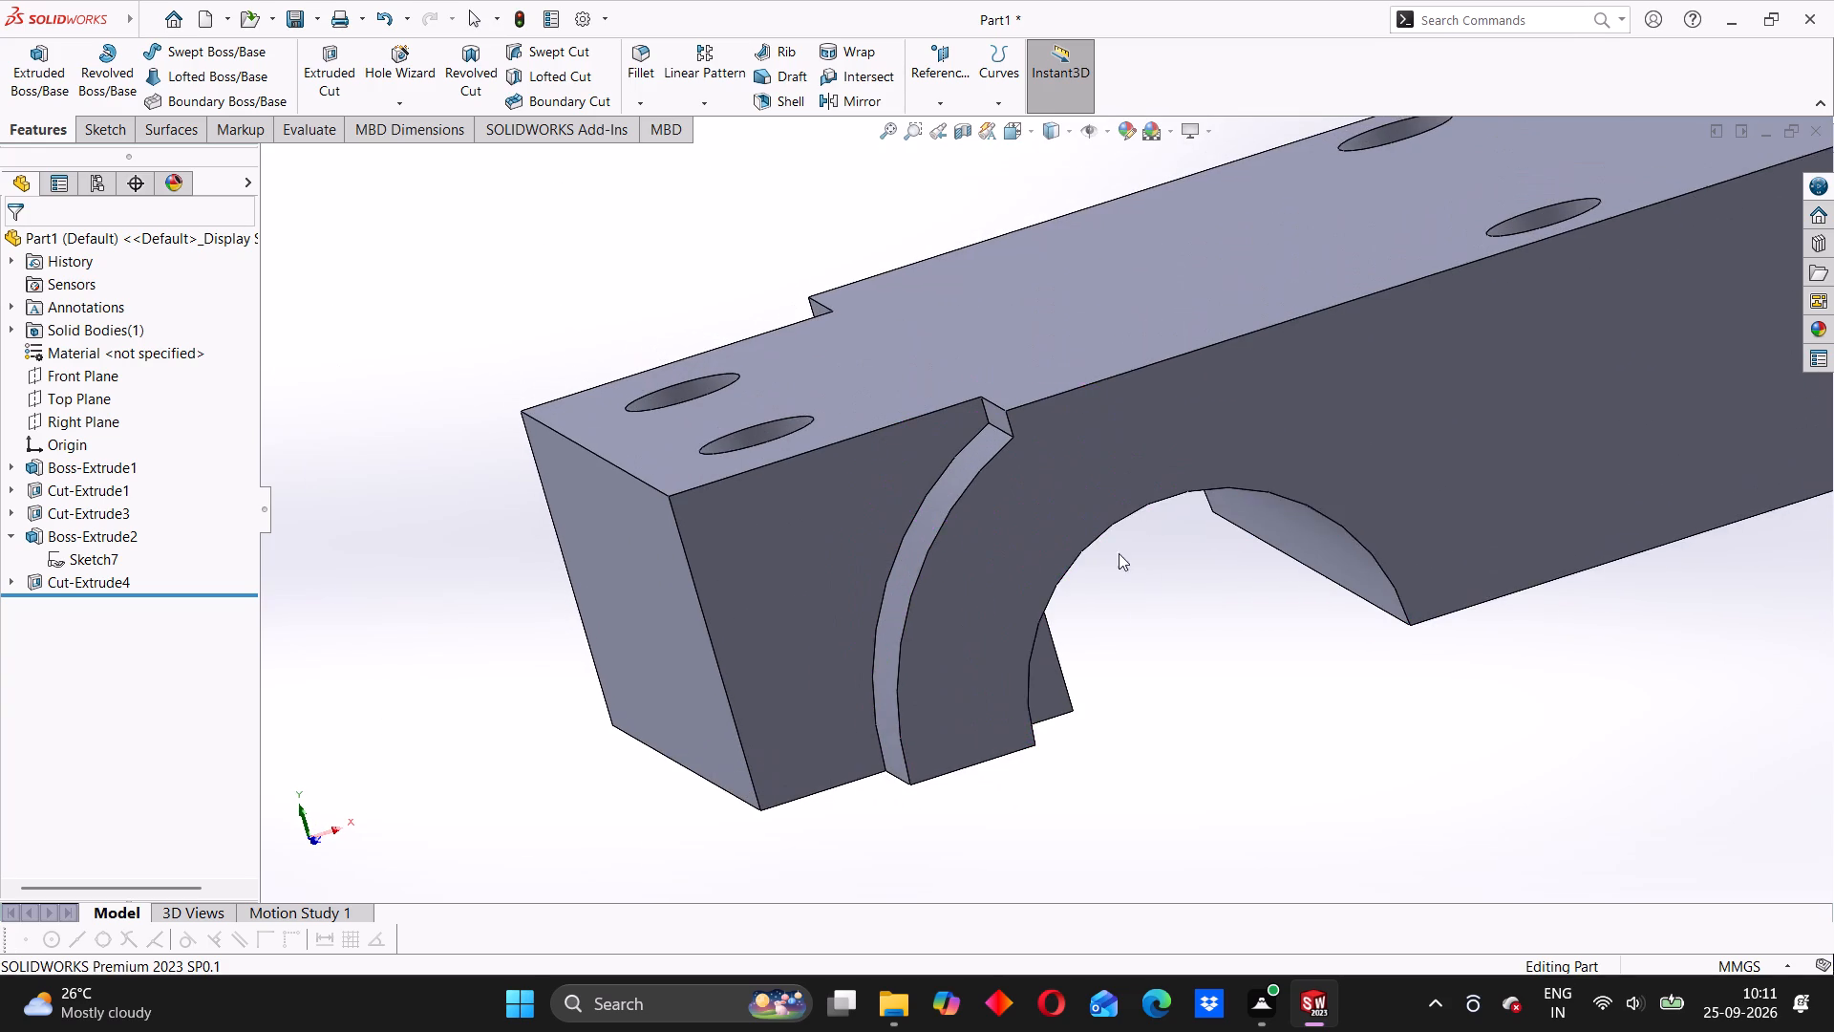
{"action": "middle_click_drag", "start_coordinate": [1035, 454], "coordinate": [1013, 446]}
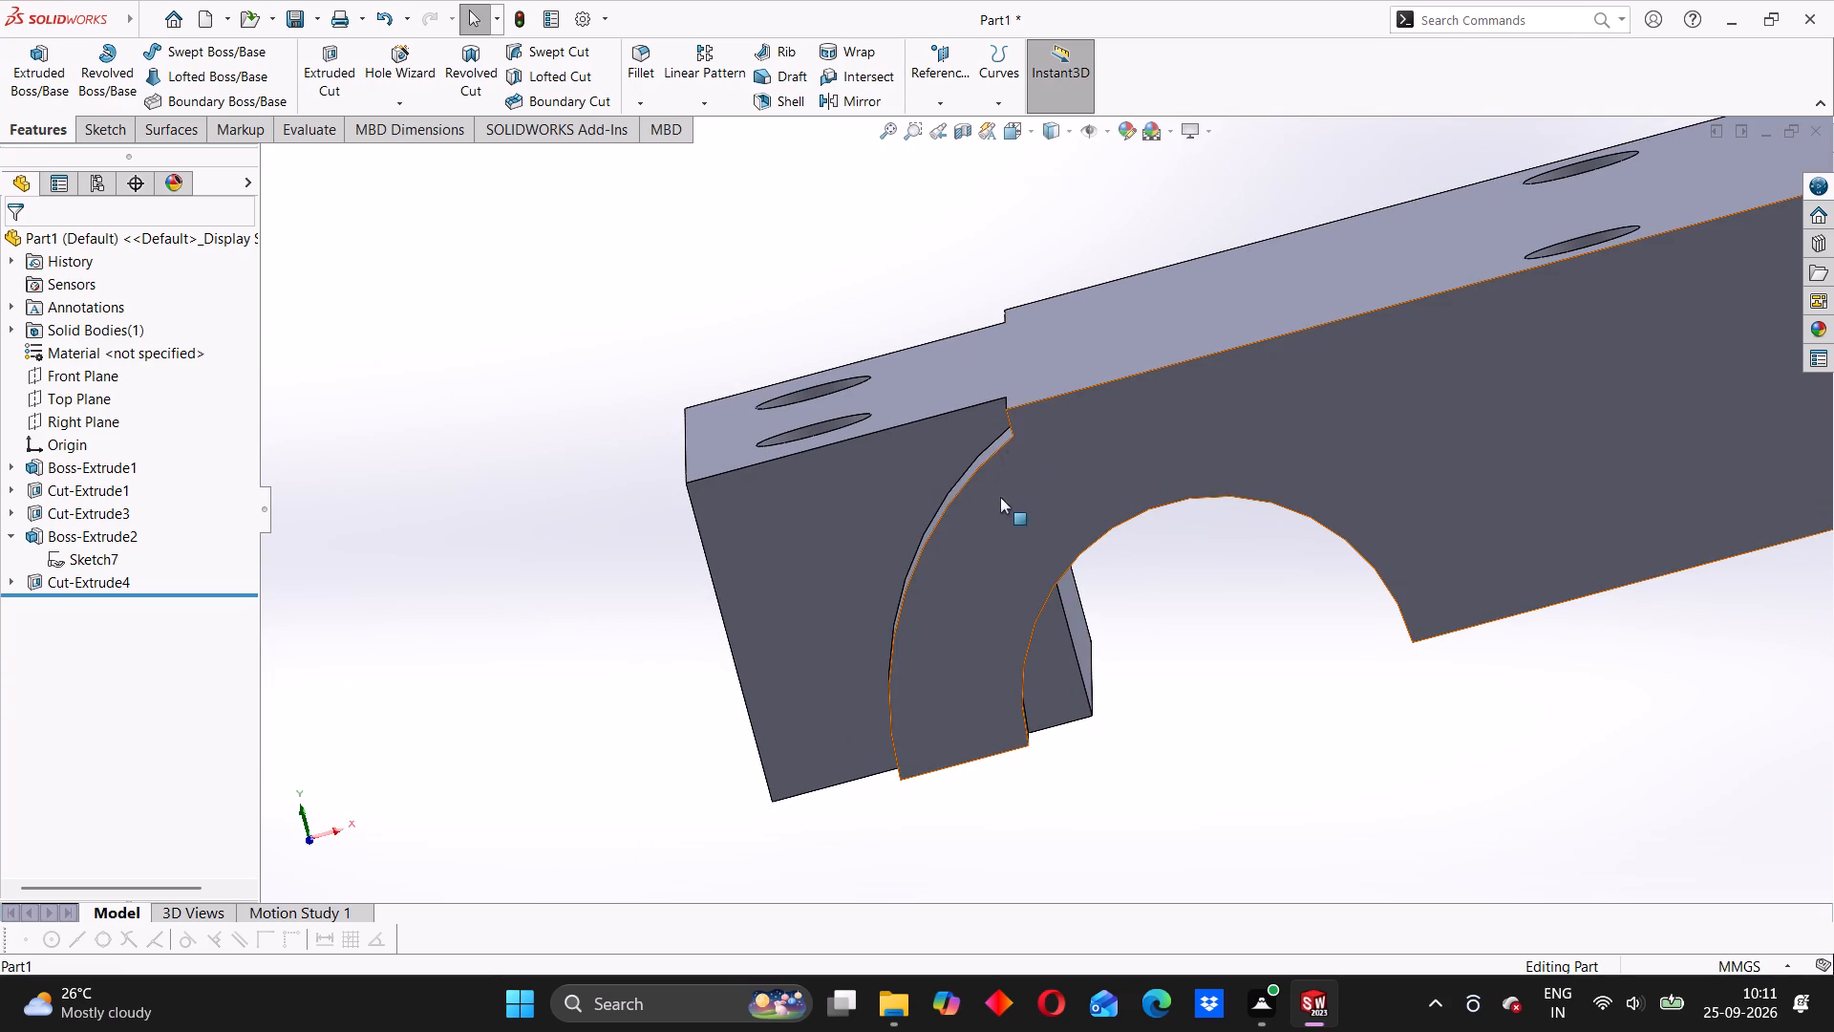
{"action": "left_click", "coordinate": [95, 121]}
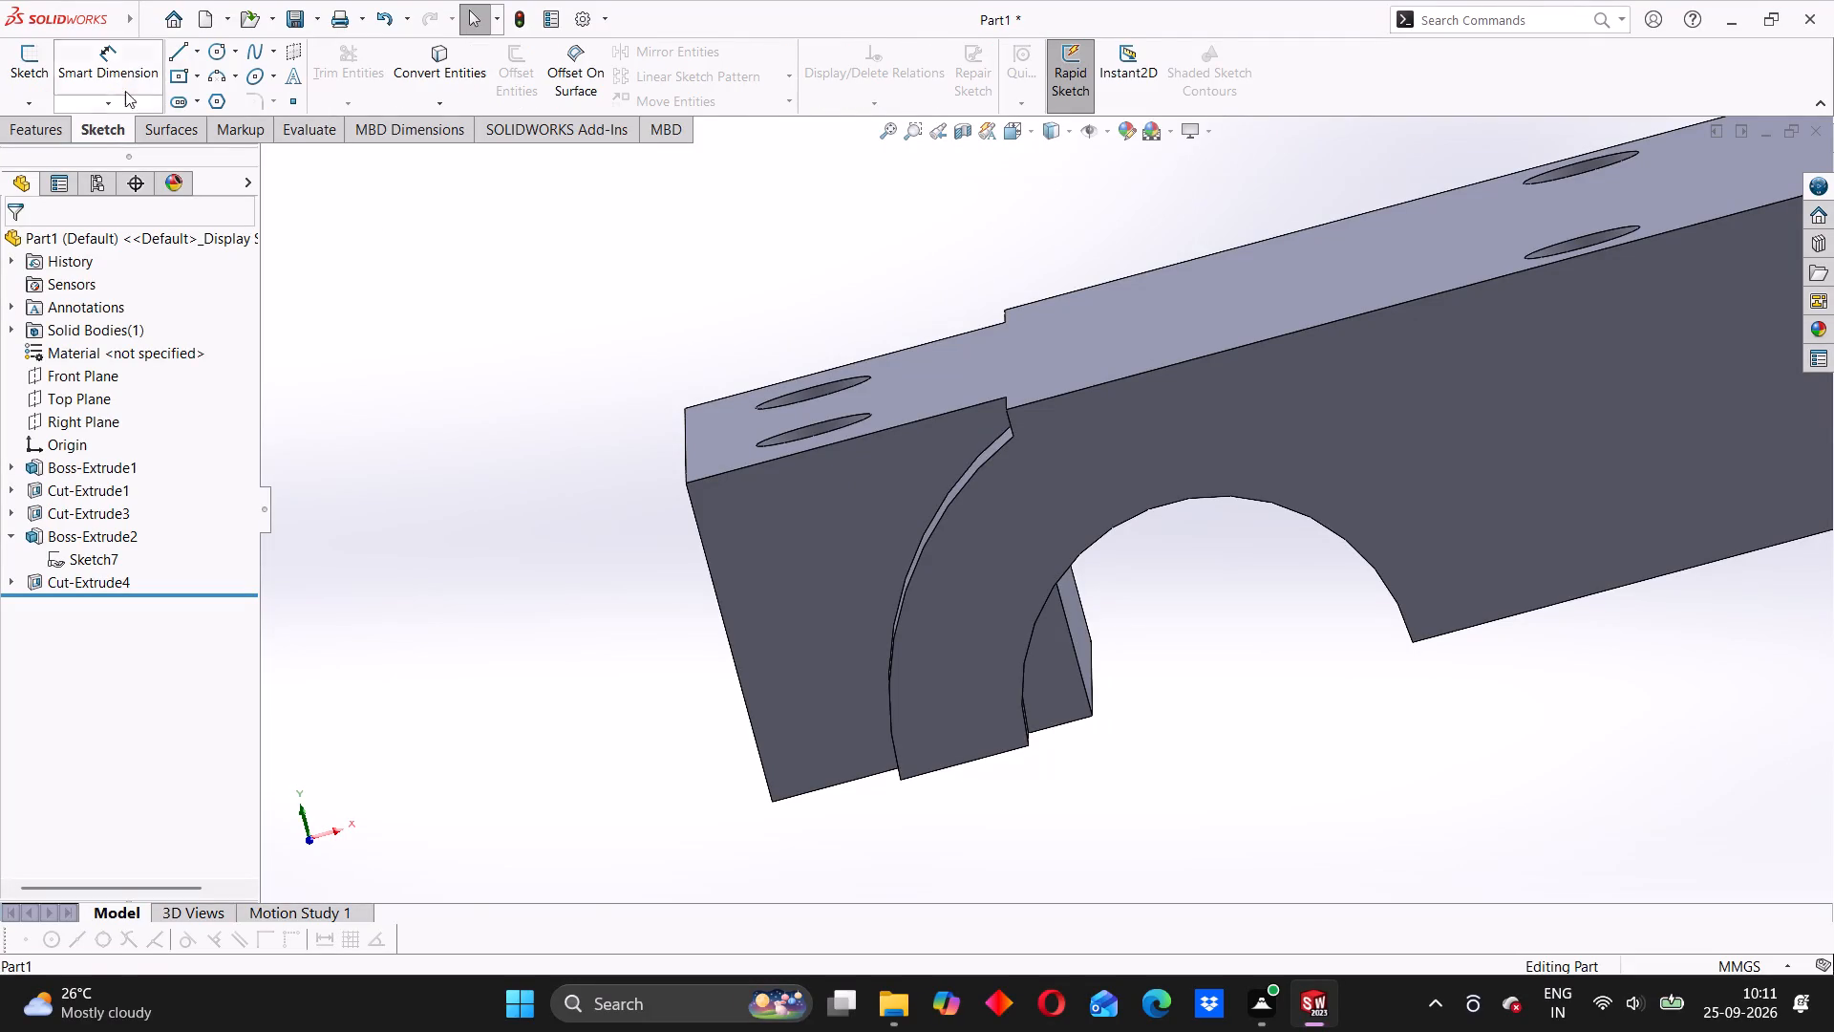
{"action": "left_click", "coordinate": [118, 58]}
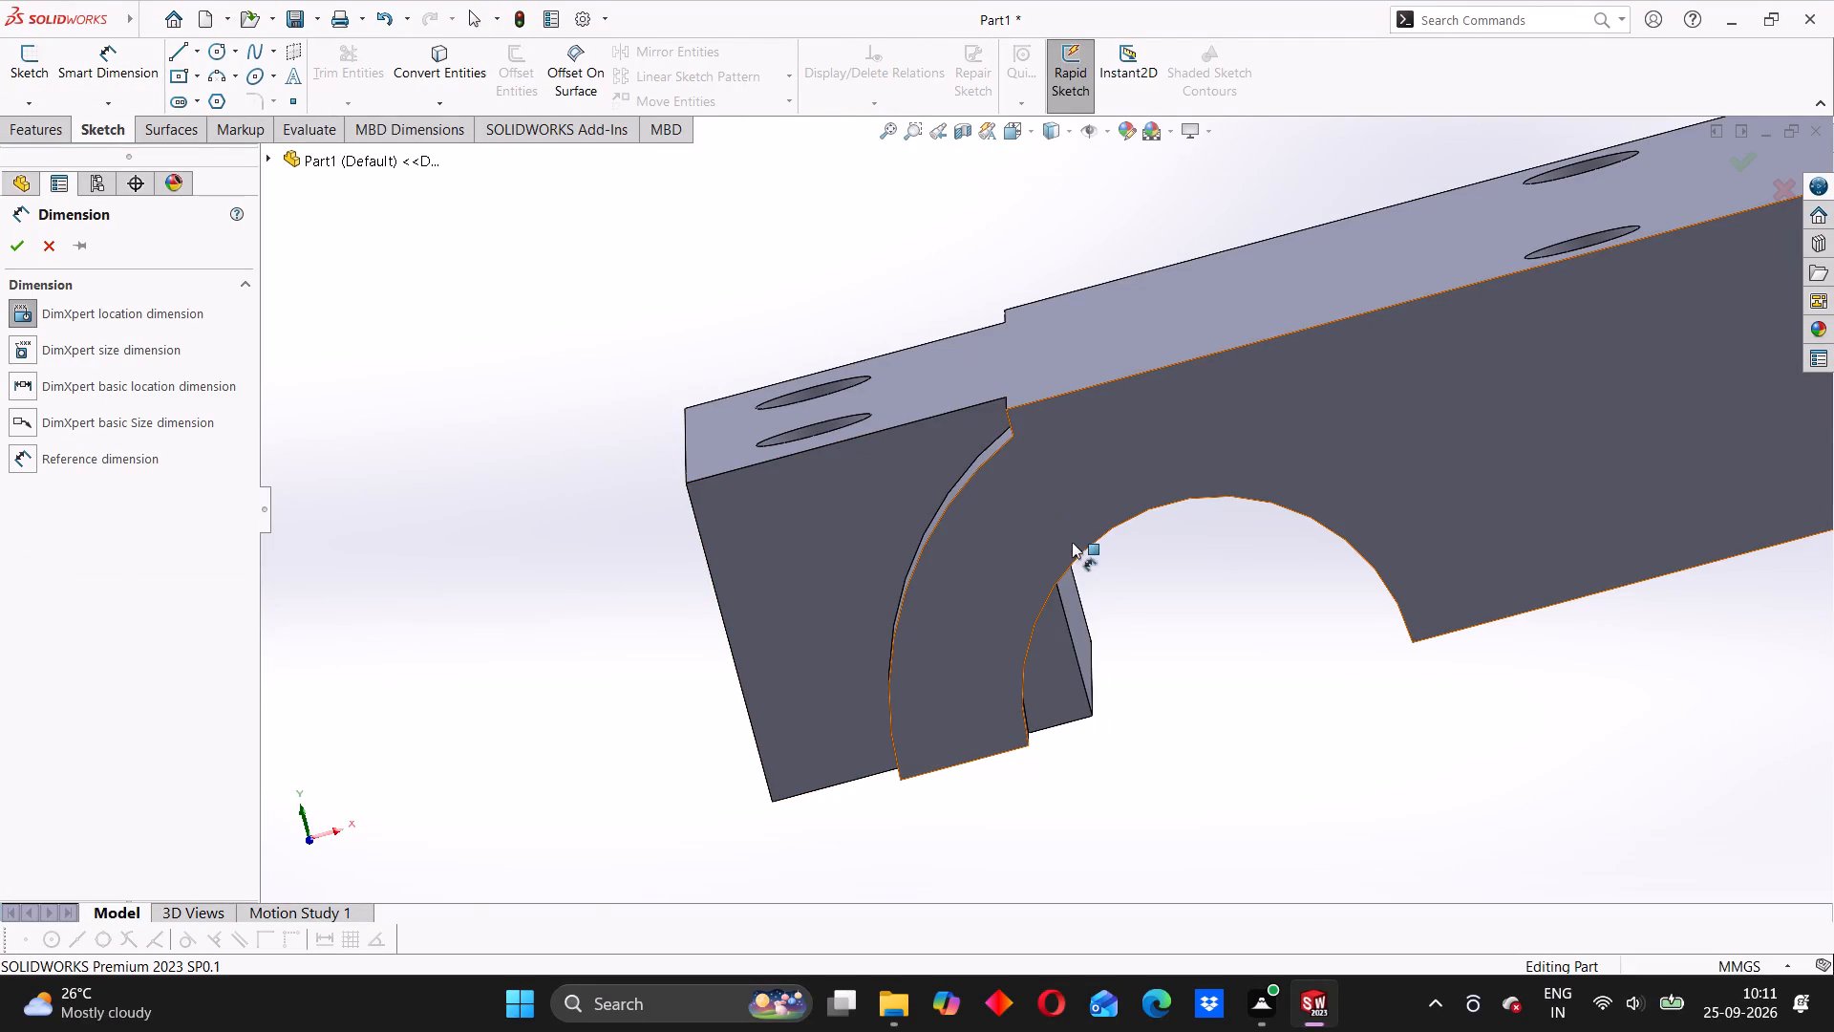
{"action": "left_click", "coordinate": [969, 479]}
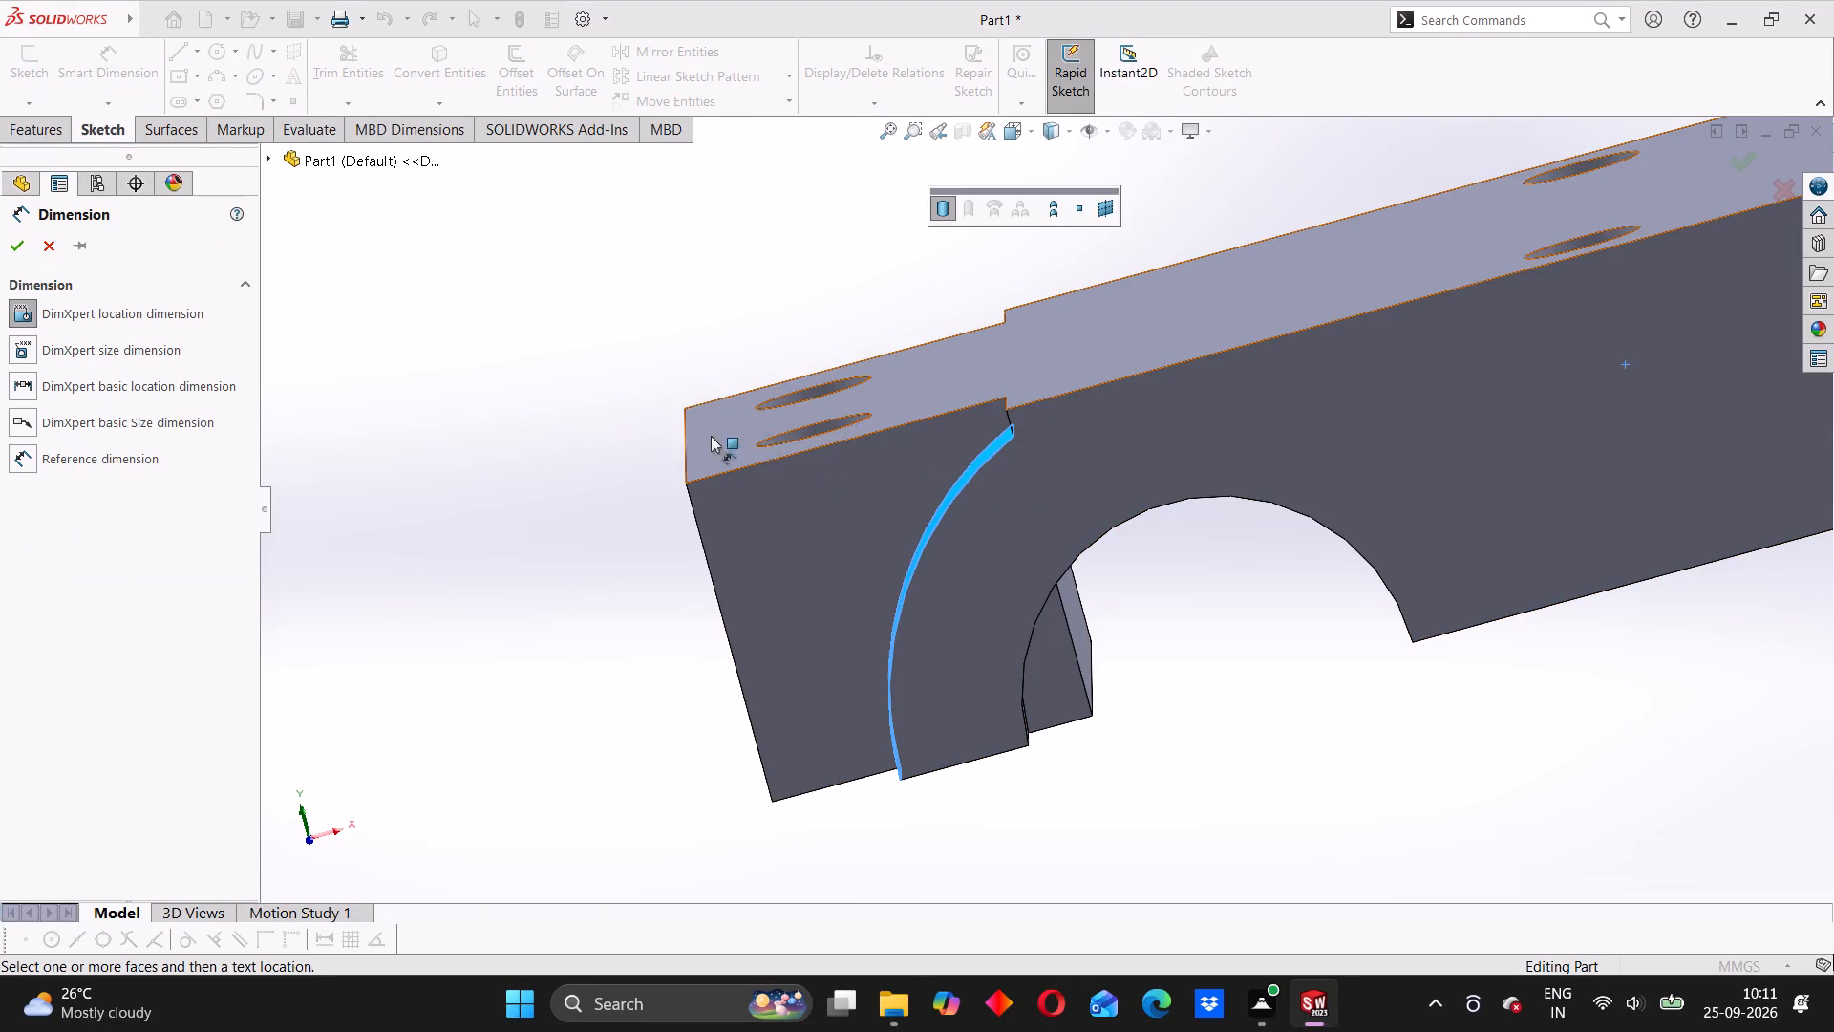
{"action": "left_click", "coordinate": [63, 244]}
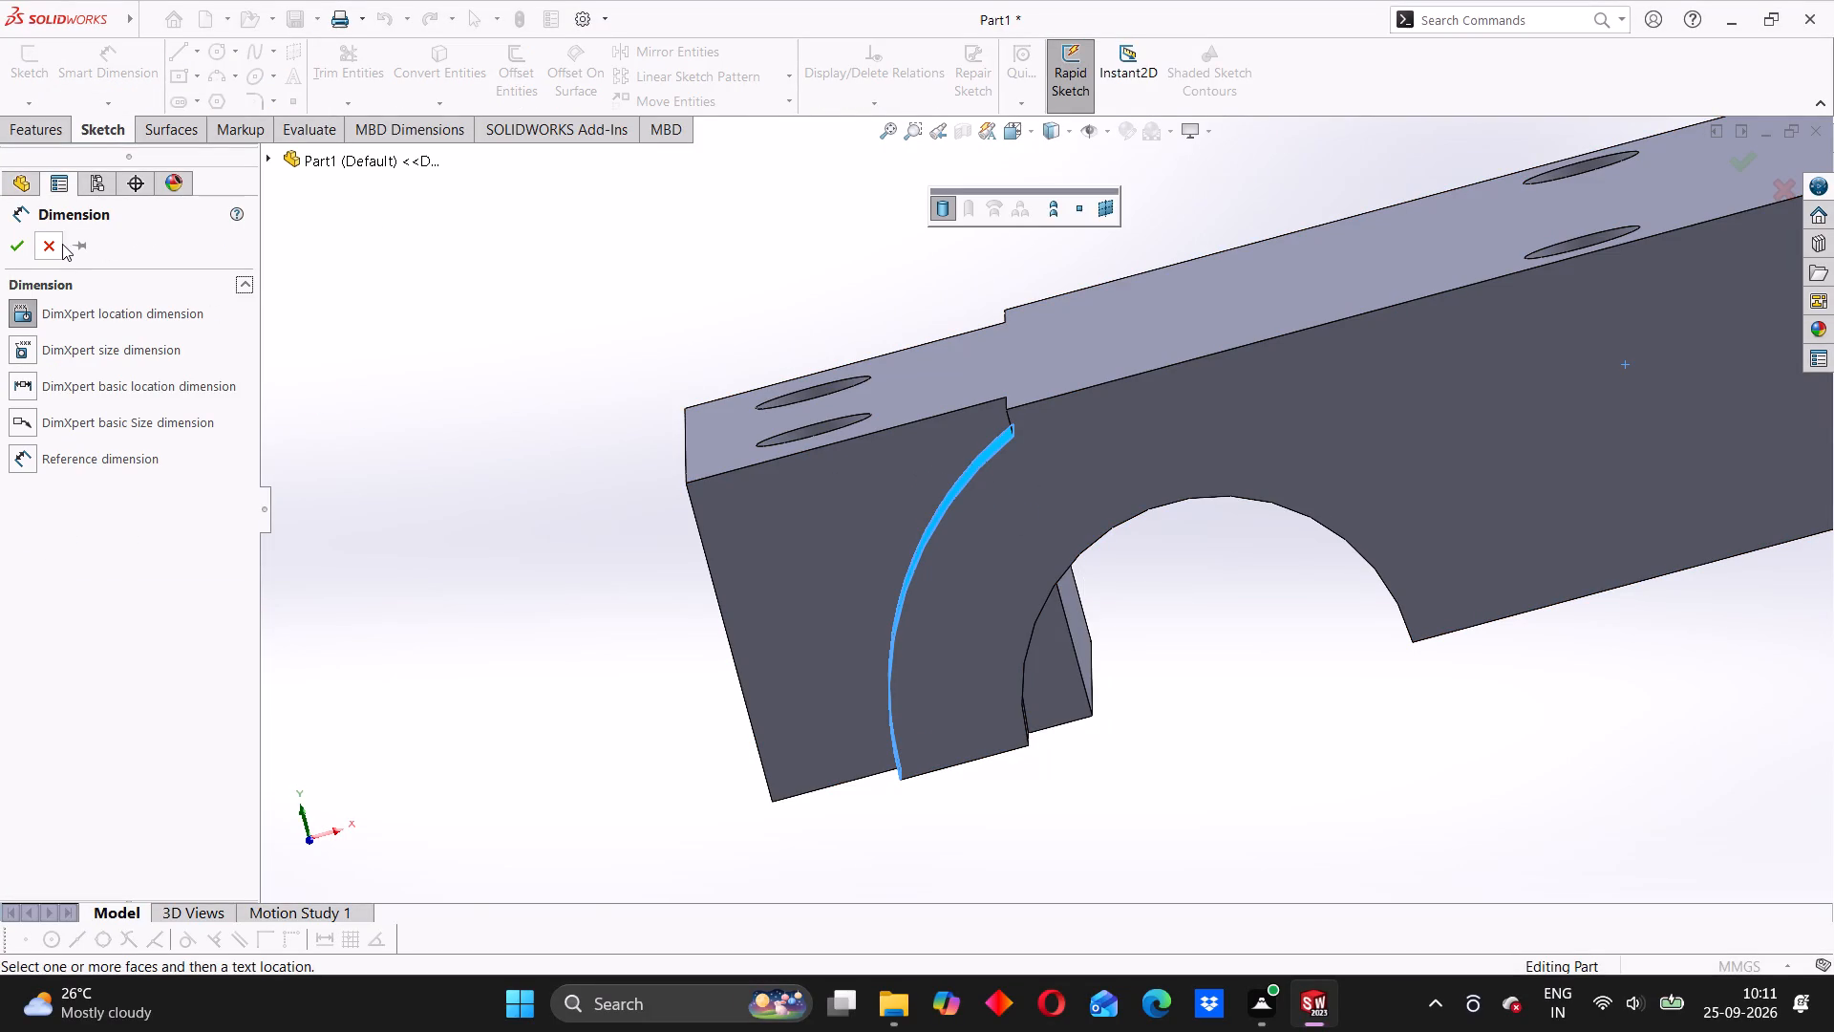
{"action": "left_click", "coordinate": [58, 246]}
Examine Sketch7's dimensions and how its outer arc lines up with the block's front face and corner notch.
{"action": "scroll", "coordinate": [748, 346], "scroll_direction": "up", "scroll_amount": 3}
{"action": "scroll", "coordinate": [1056, 484], "scroll_direction": "up", "scroll_amount": 1}
{"action": "middle_click_drag", "start_coordinate": [1056, 484], "coordinate": [1074, 480]}
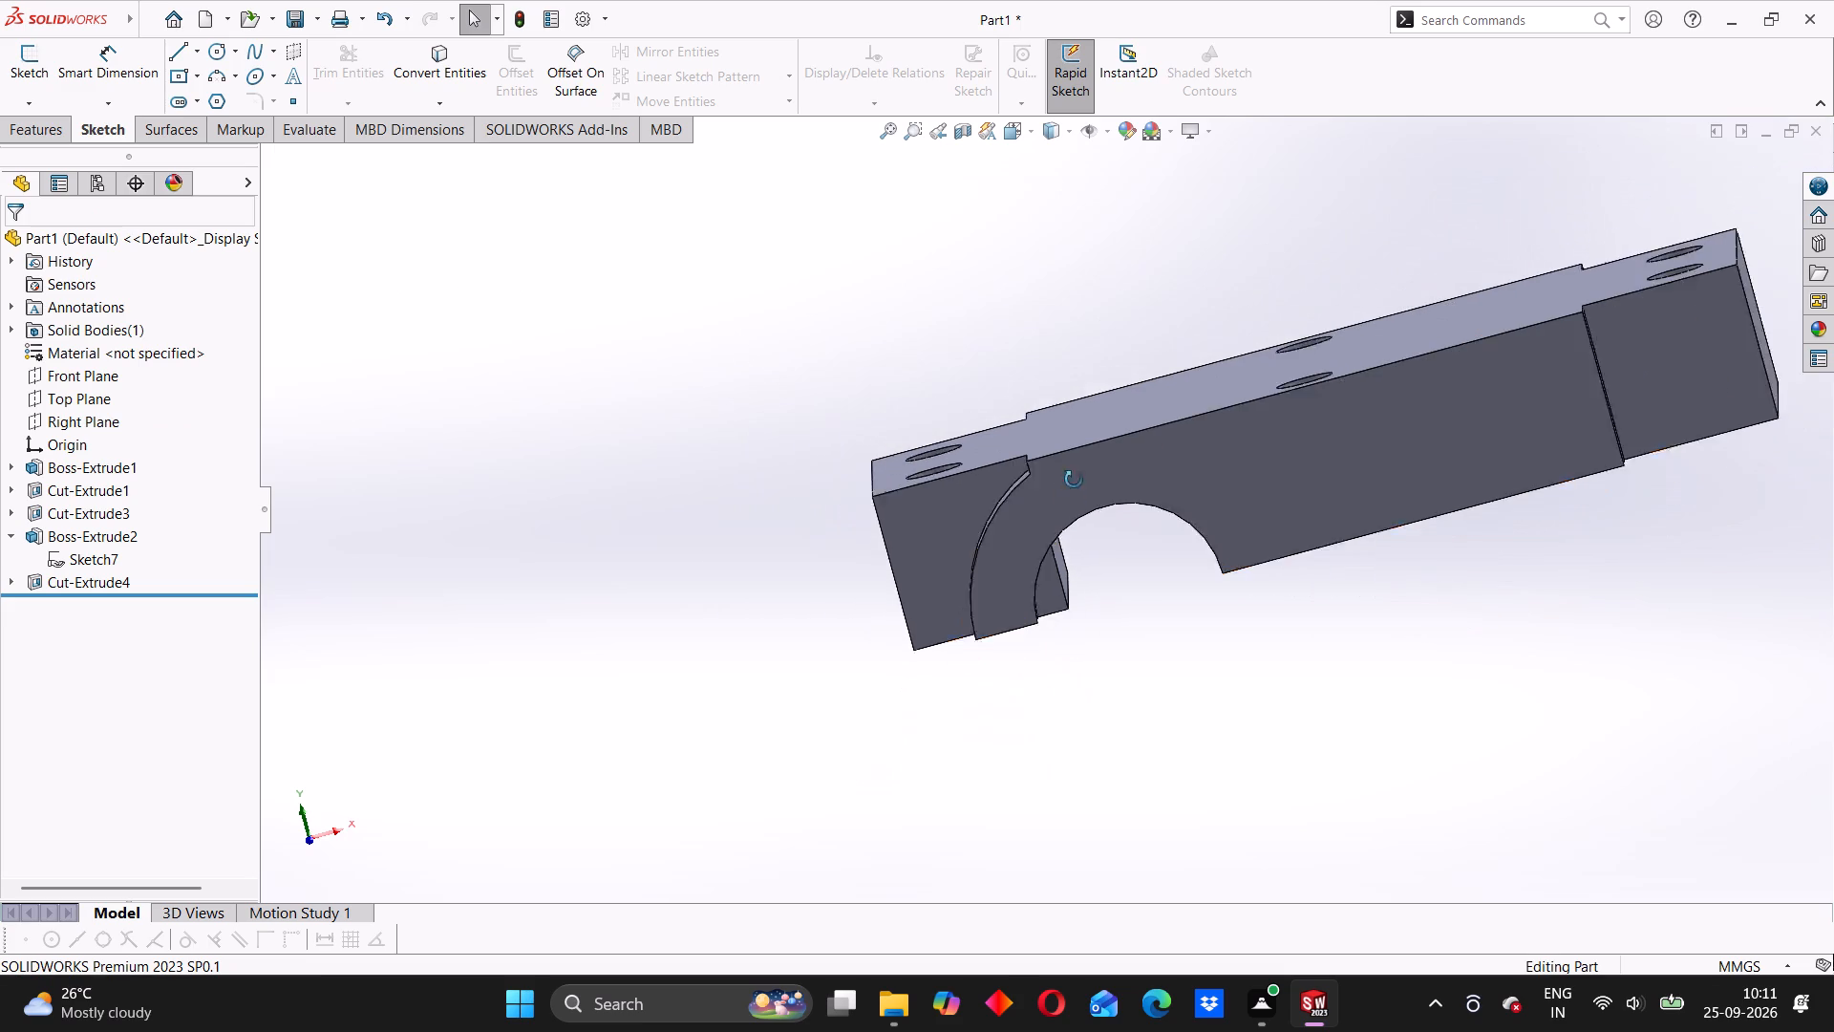
{"action": "middle_click_drag", "start_coordinate": [1074, 480], "coordinate": [1143, 436]}
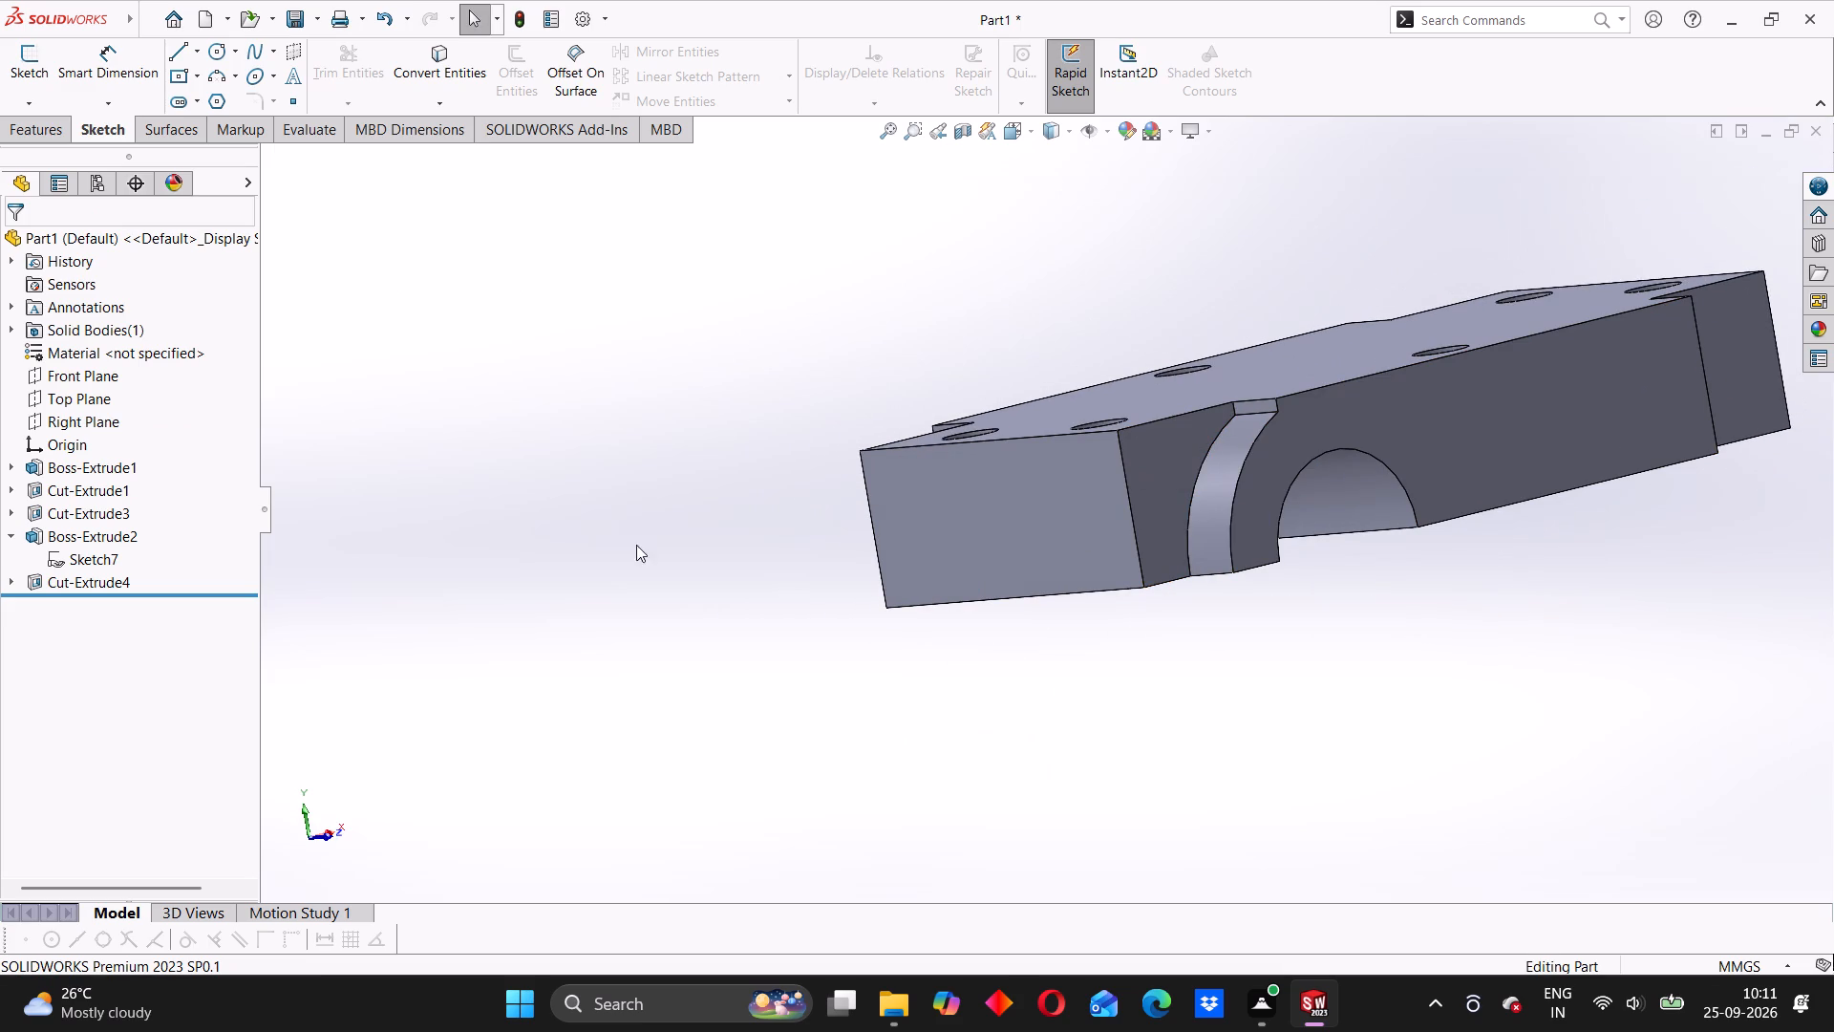
{"action": "left_click", "coordinate": [70, 555]}
{"action": "middle_click_drag", "start_coordinate": [1338, 607], "coordinate": [1261, 640]}
{"action": "scroll", "coordinate": [1143, 521], "scroll_direction": "down", "scroll_amount": 3}
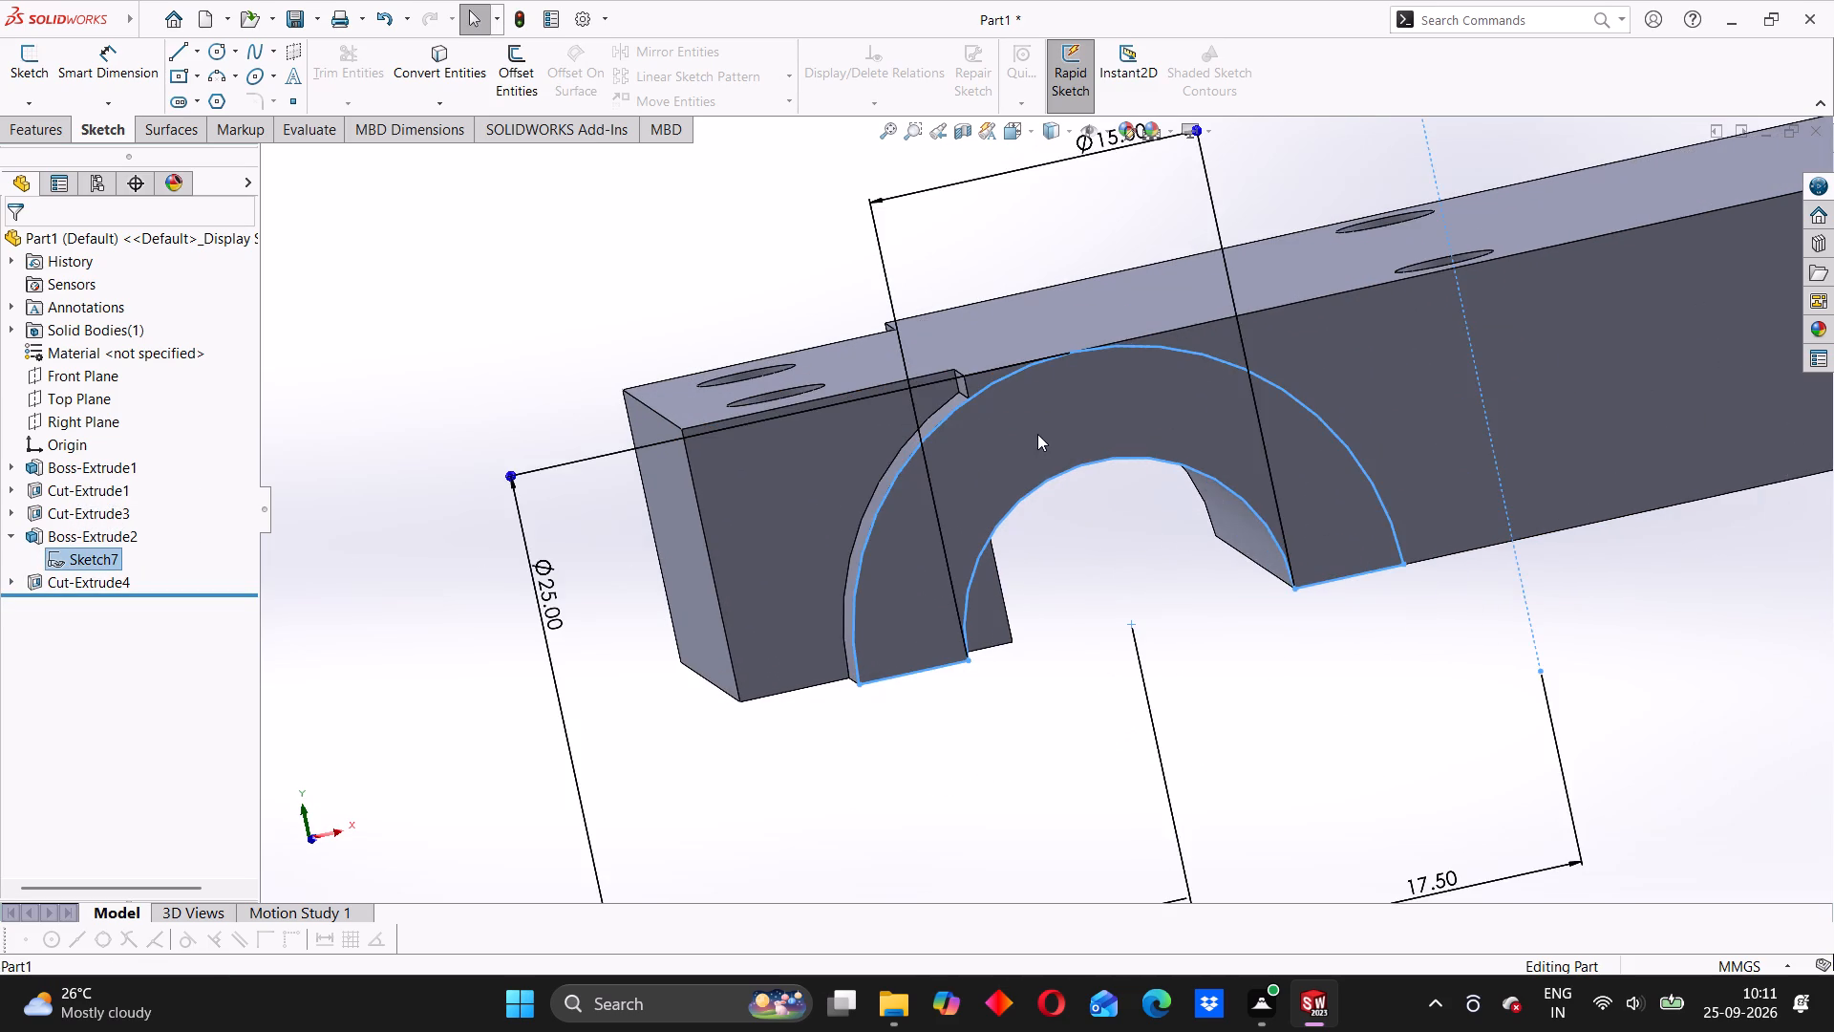
{"action": "scroll", "coordinate": [1037, 432], "scroll_direction": "down", "scroll_amount": 2}
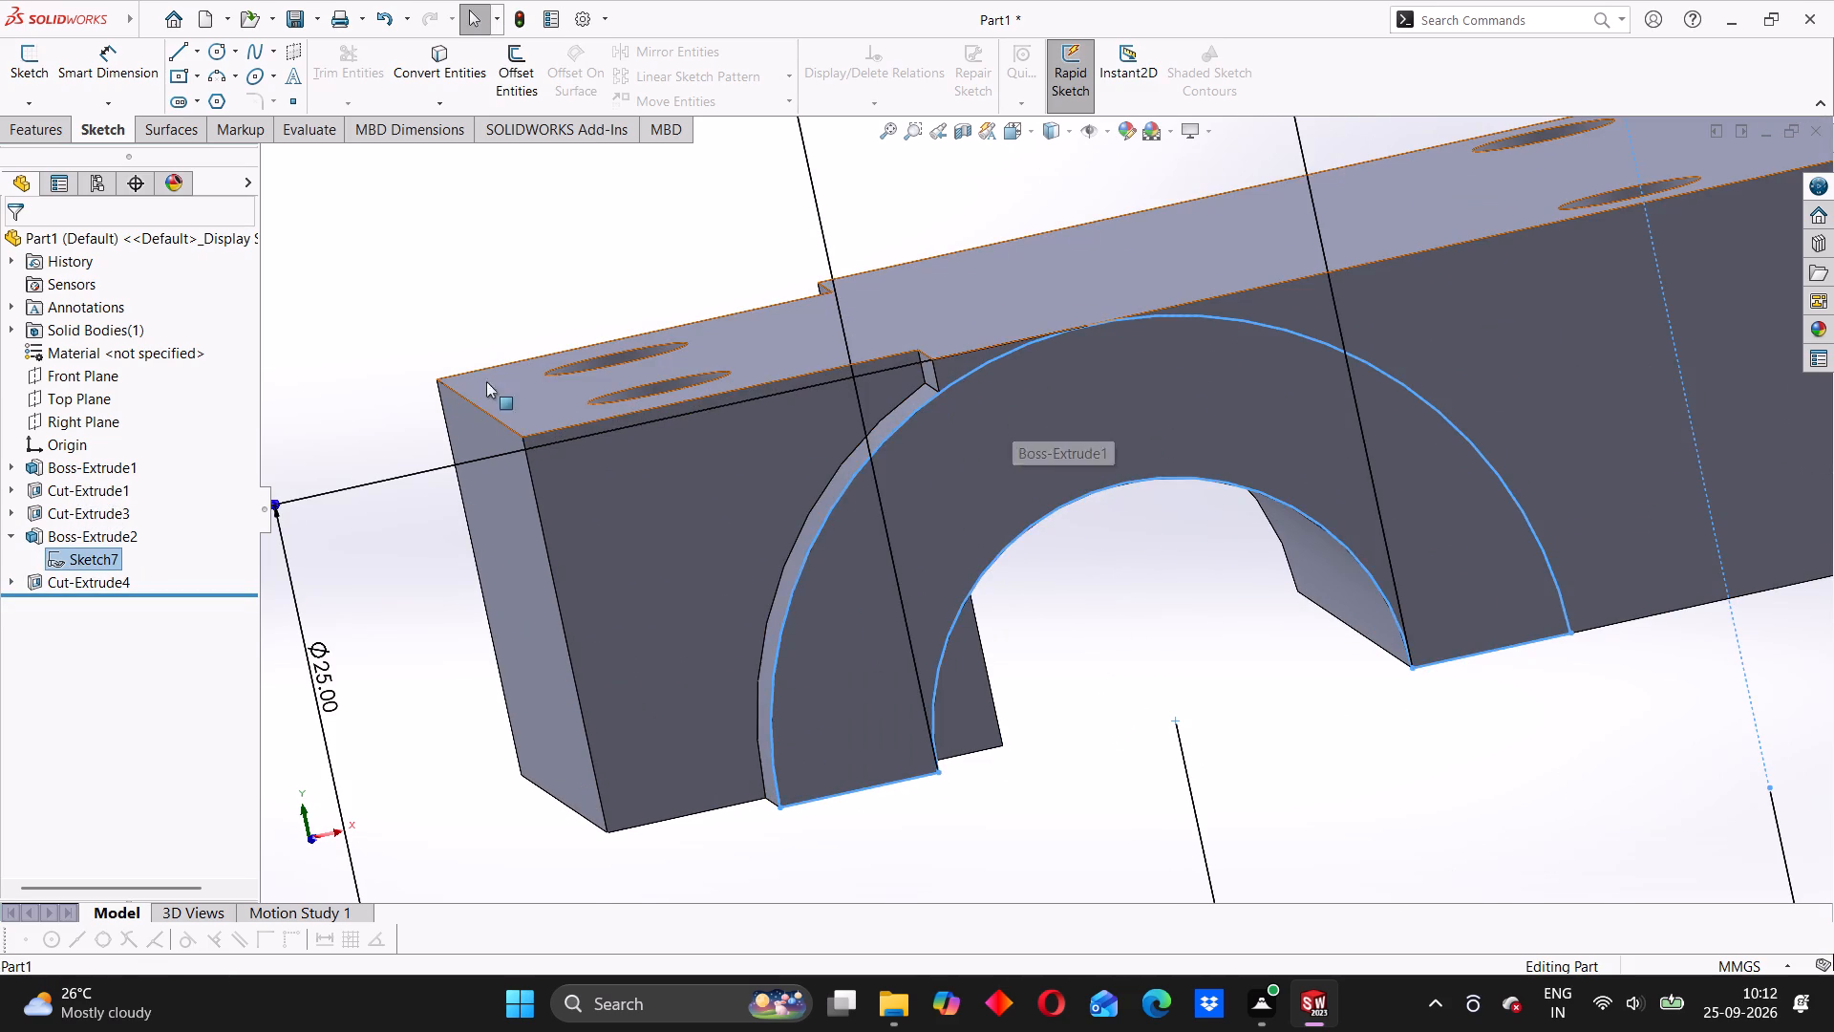
{"action": "left_click", "coordinate": [417, 317]}
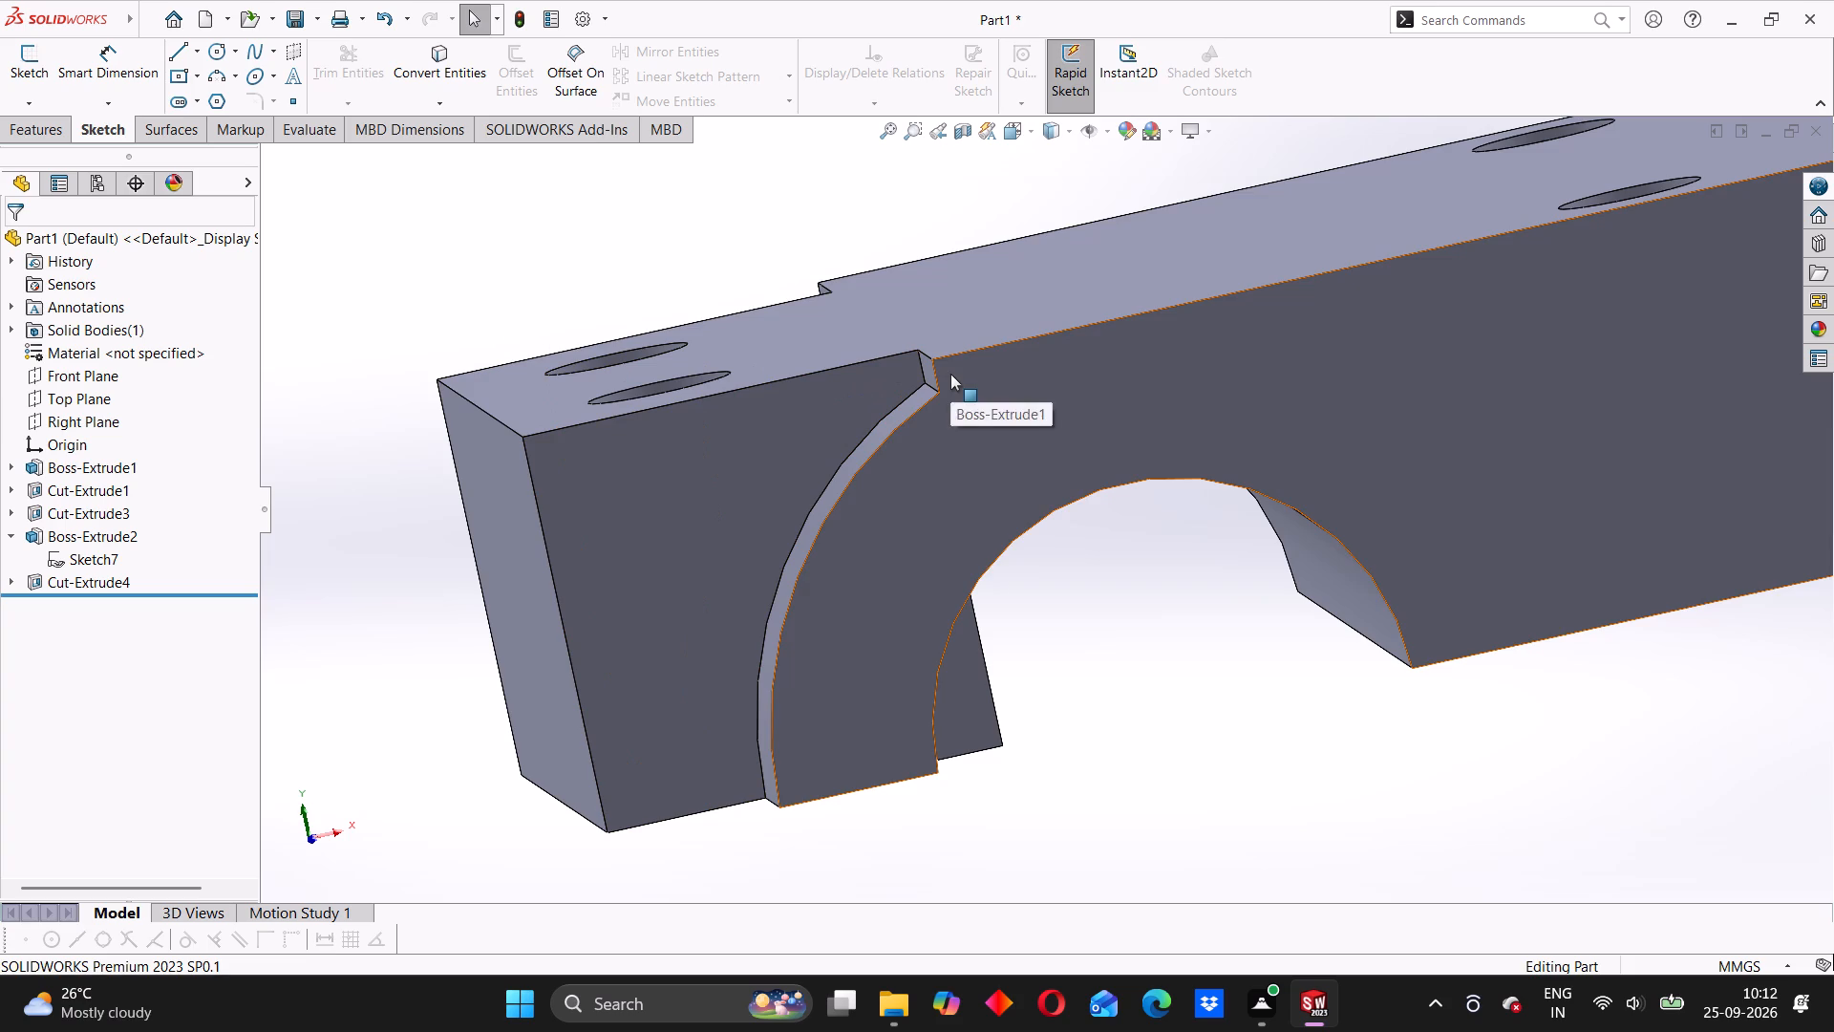
Start a new sketch on the block's front face around the half-round bore.
{"action": "left_click", "coordinate": [950, 374]}
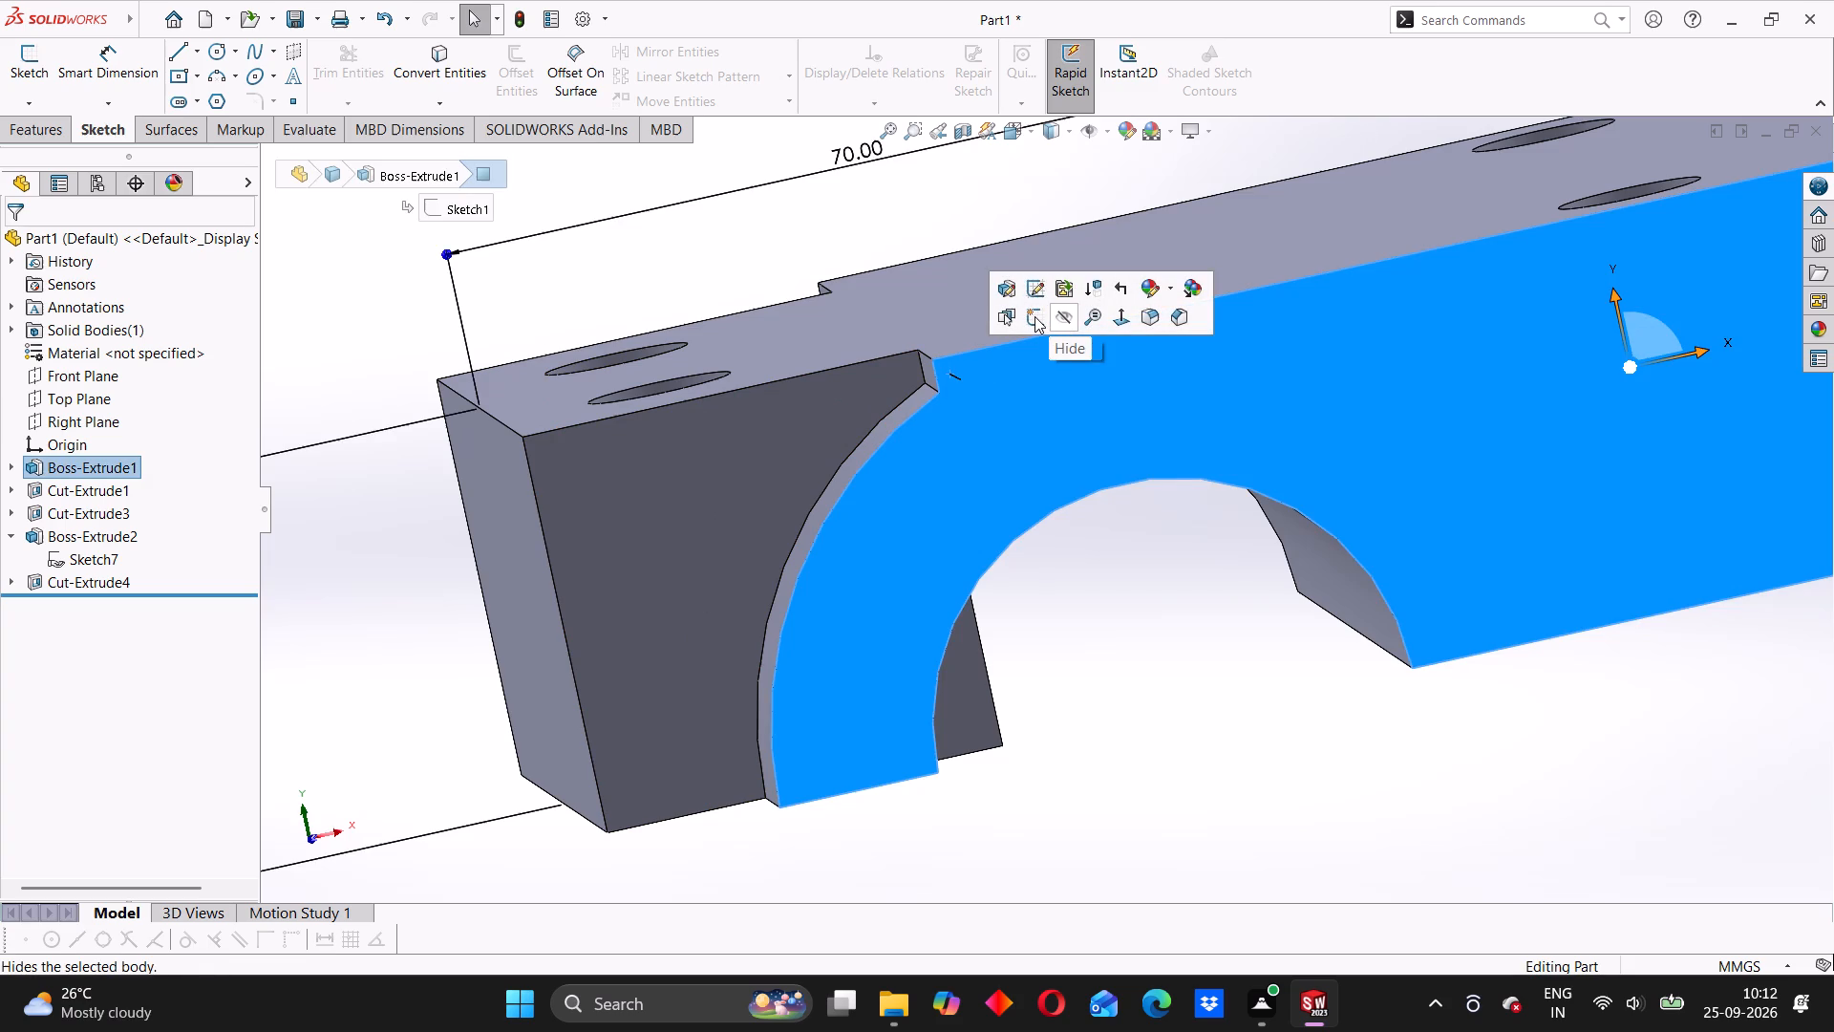
{"action": "left_click", "coordinate": [1034, 316]}
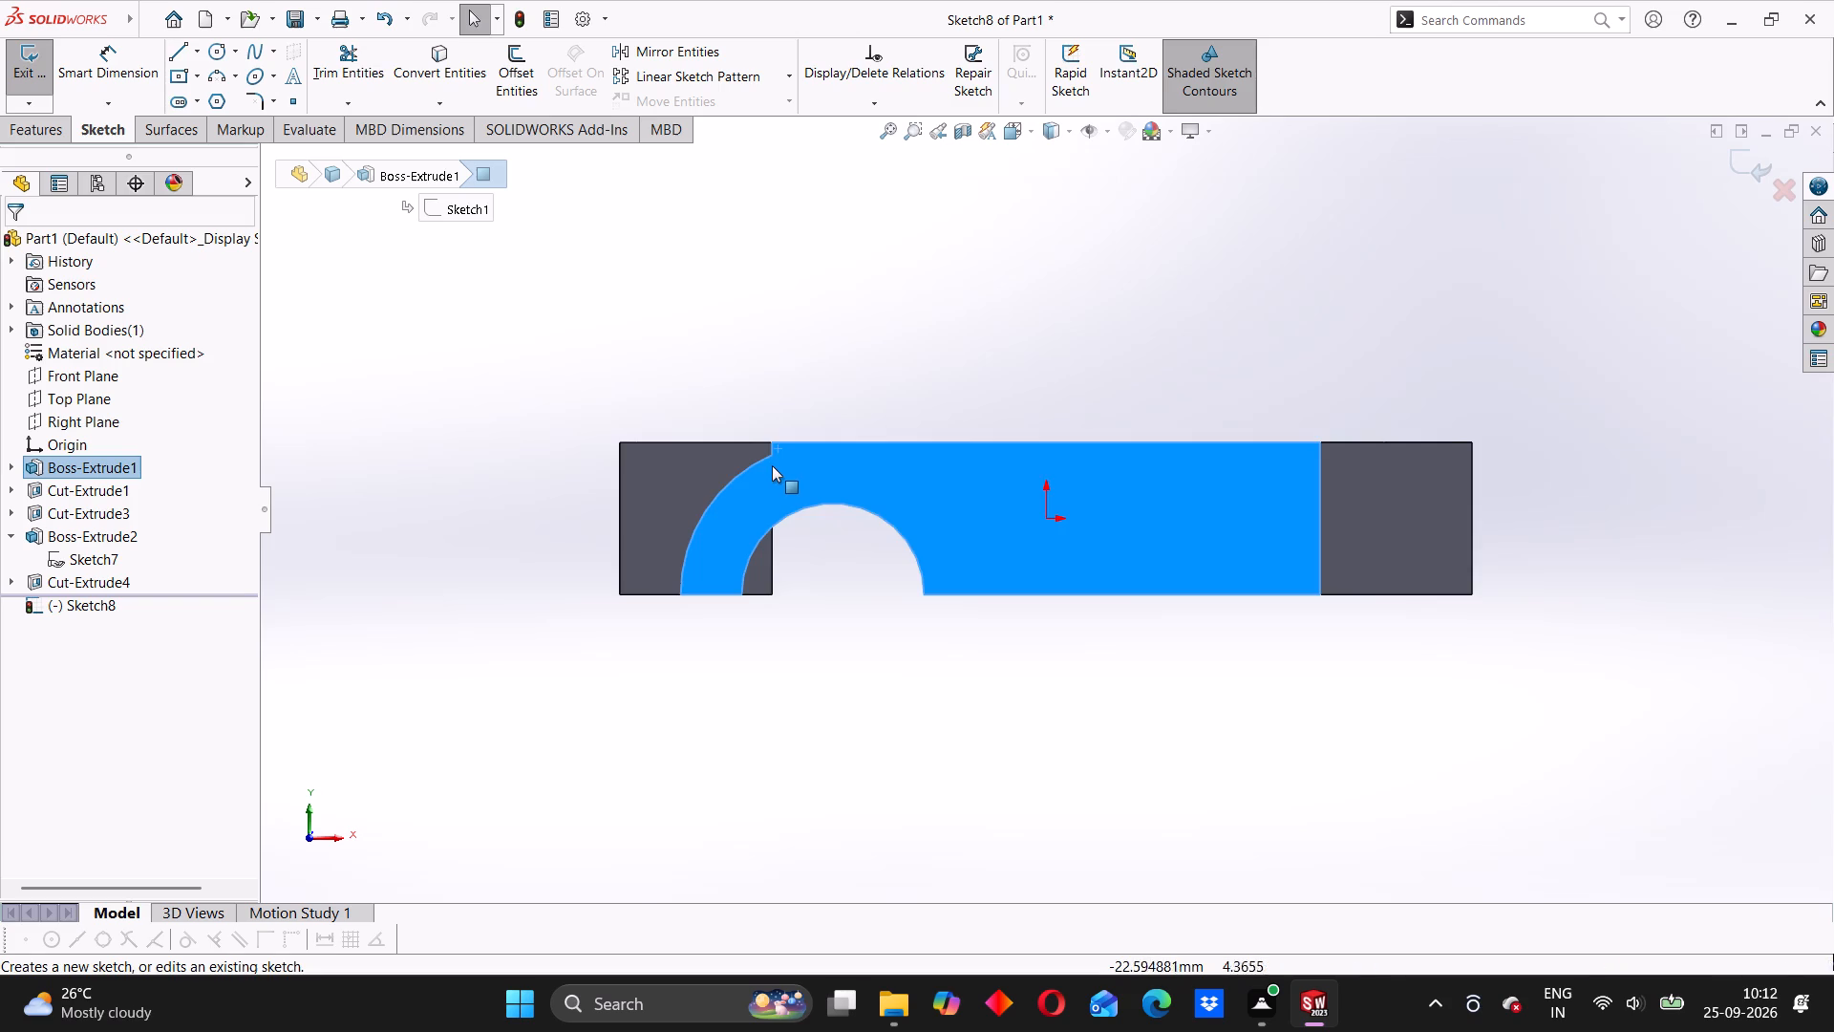
{"action": "scroll", "coordinate": [772, 464], "scroll_direction": "down", "scroll_amount": 3}
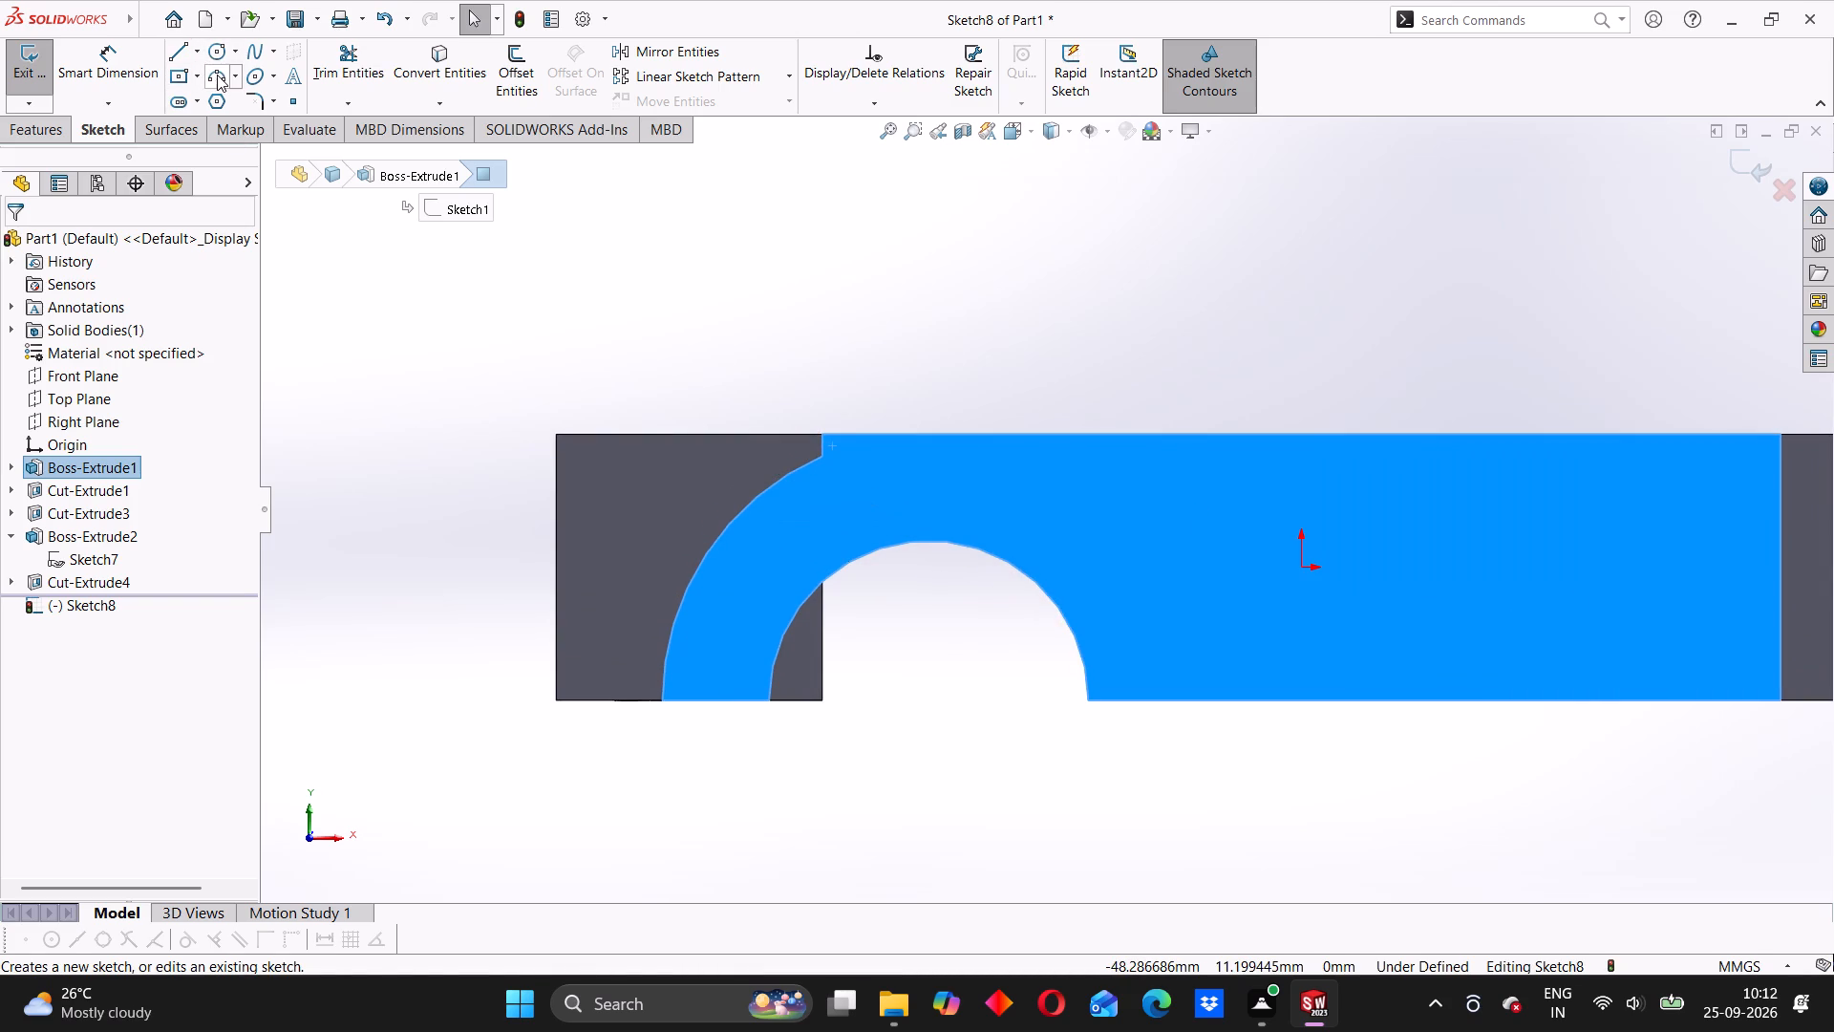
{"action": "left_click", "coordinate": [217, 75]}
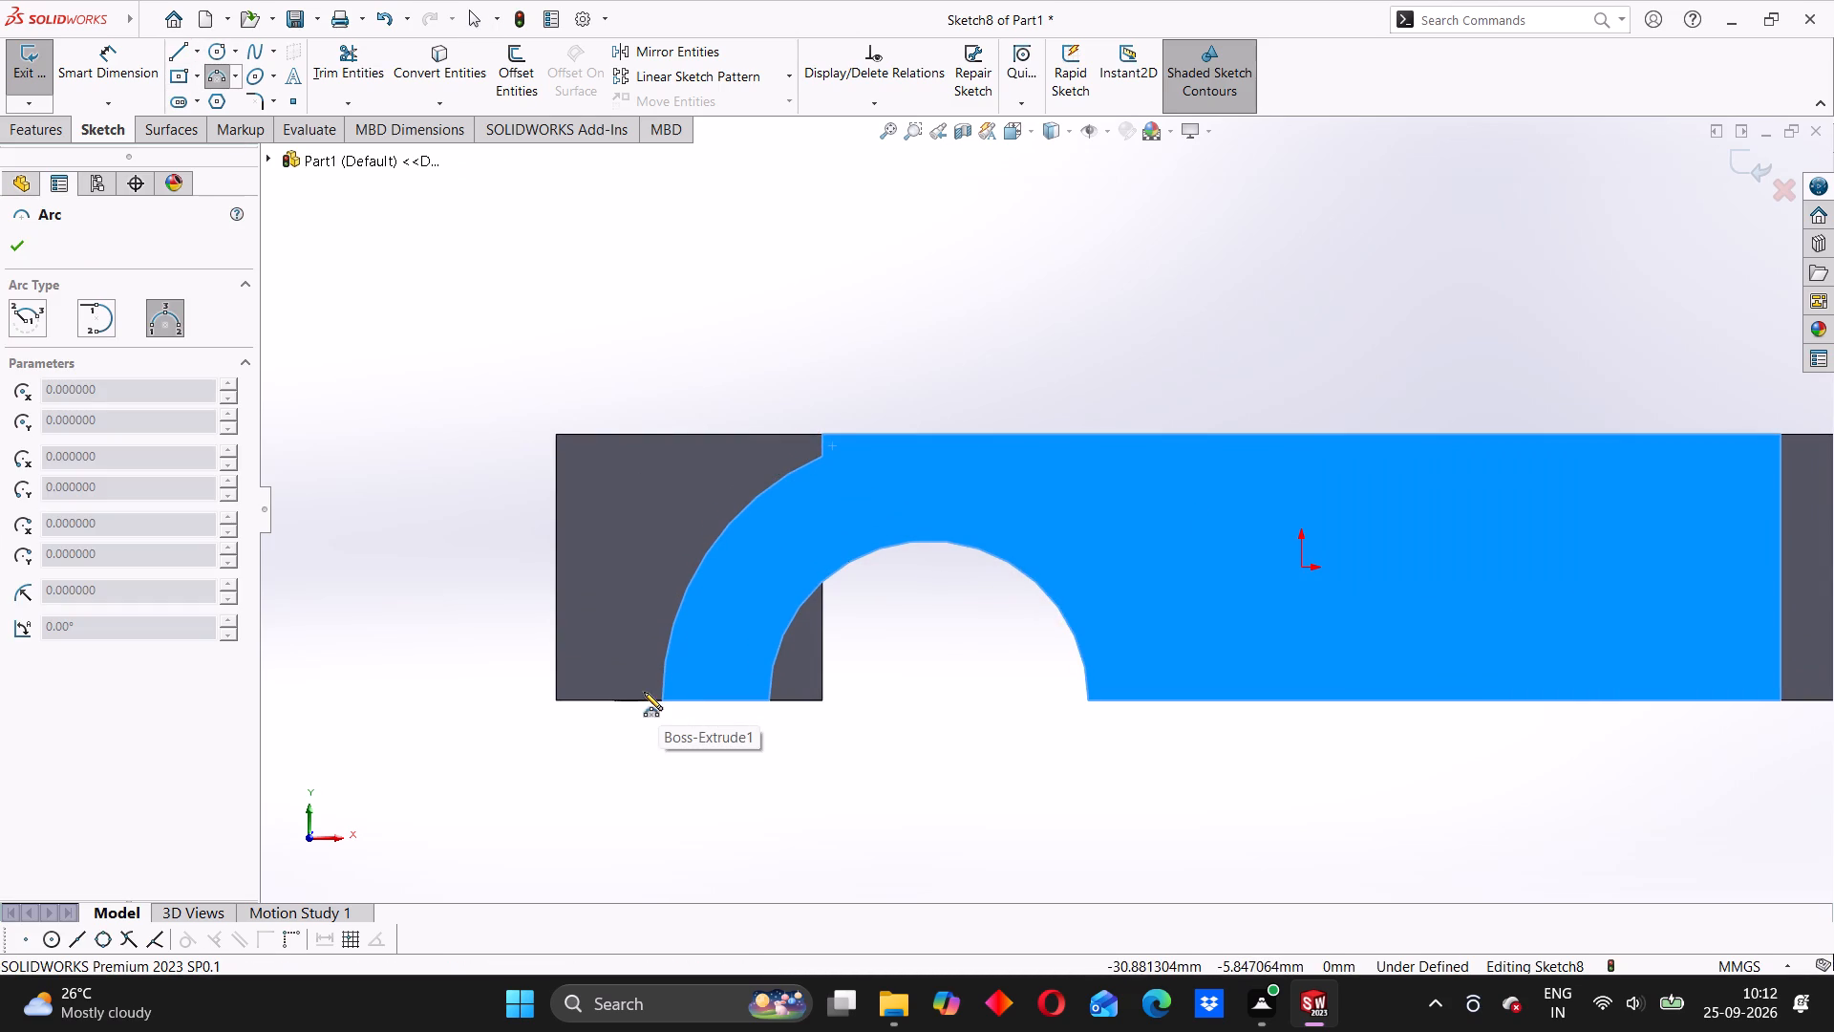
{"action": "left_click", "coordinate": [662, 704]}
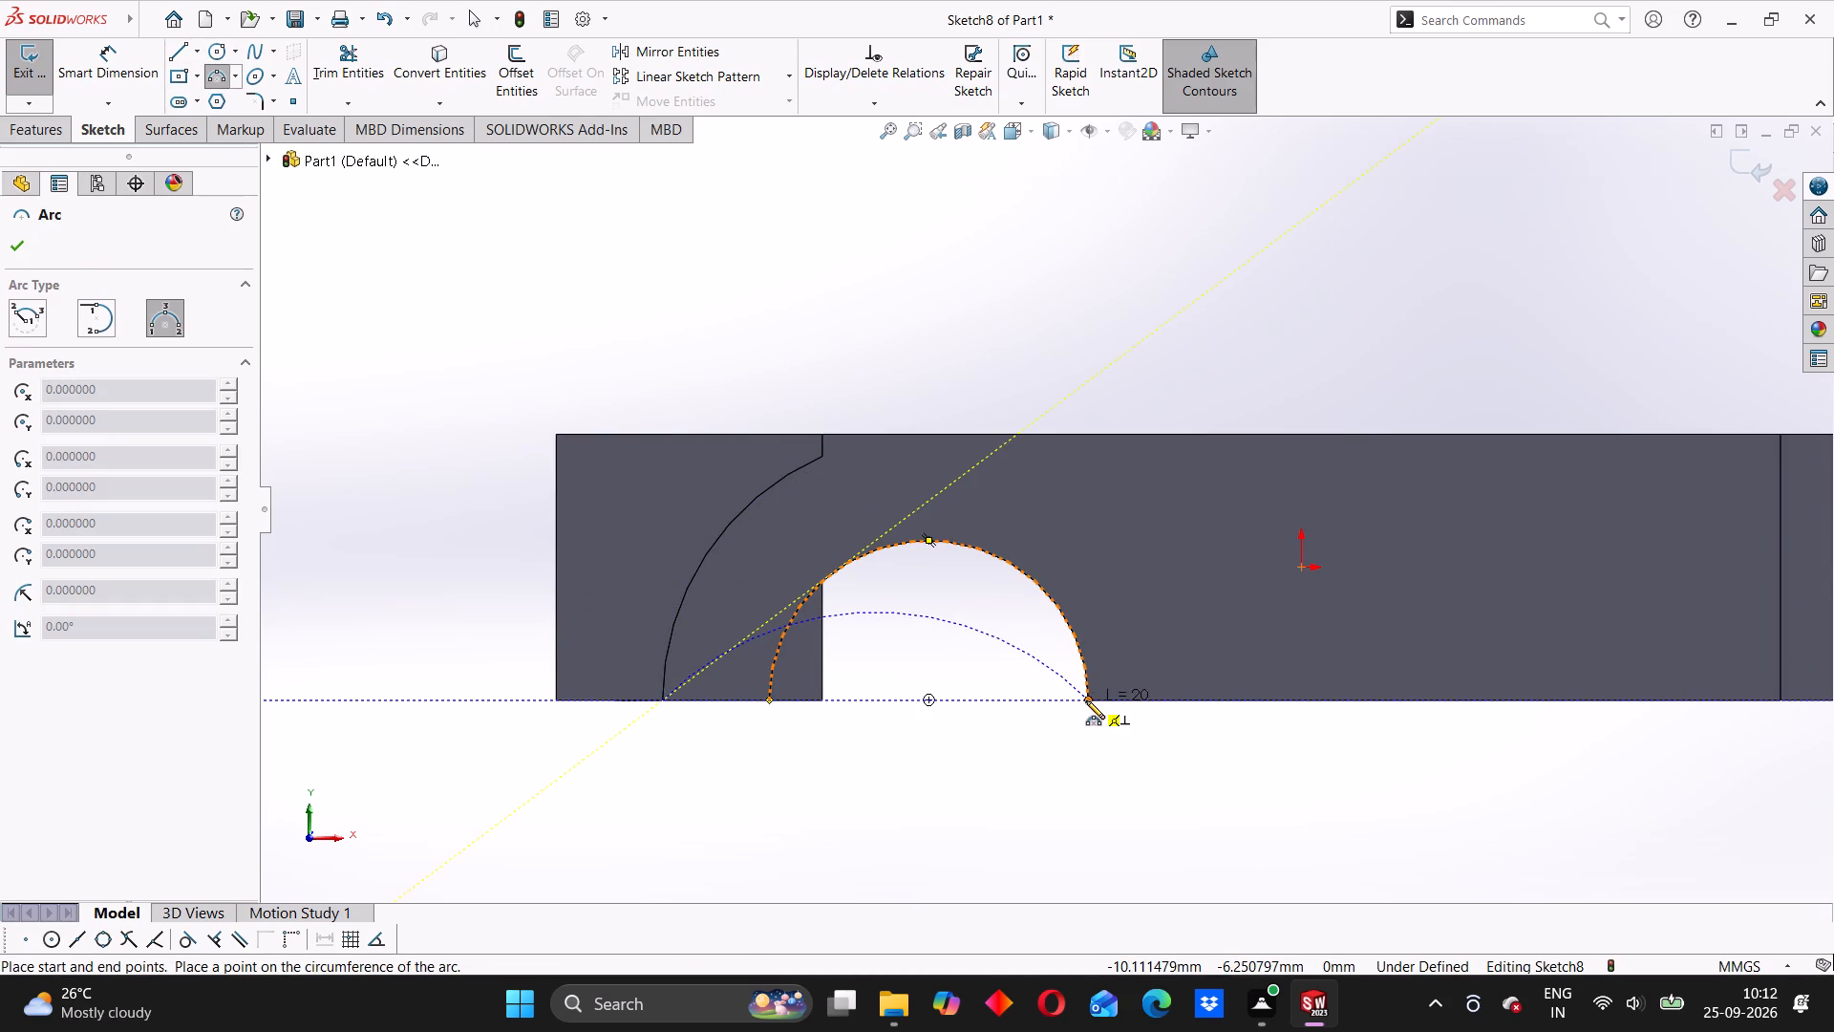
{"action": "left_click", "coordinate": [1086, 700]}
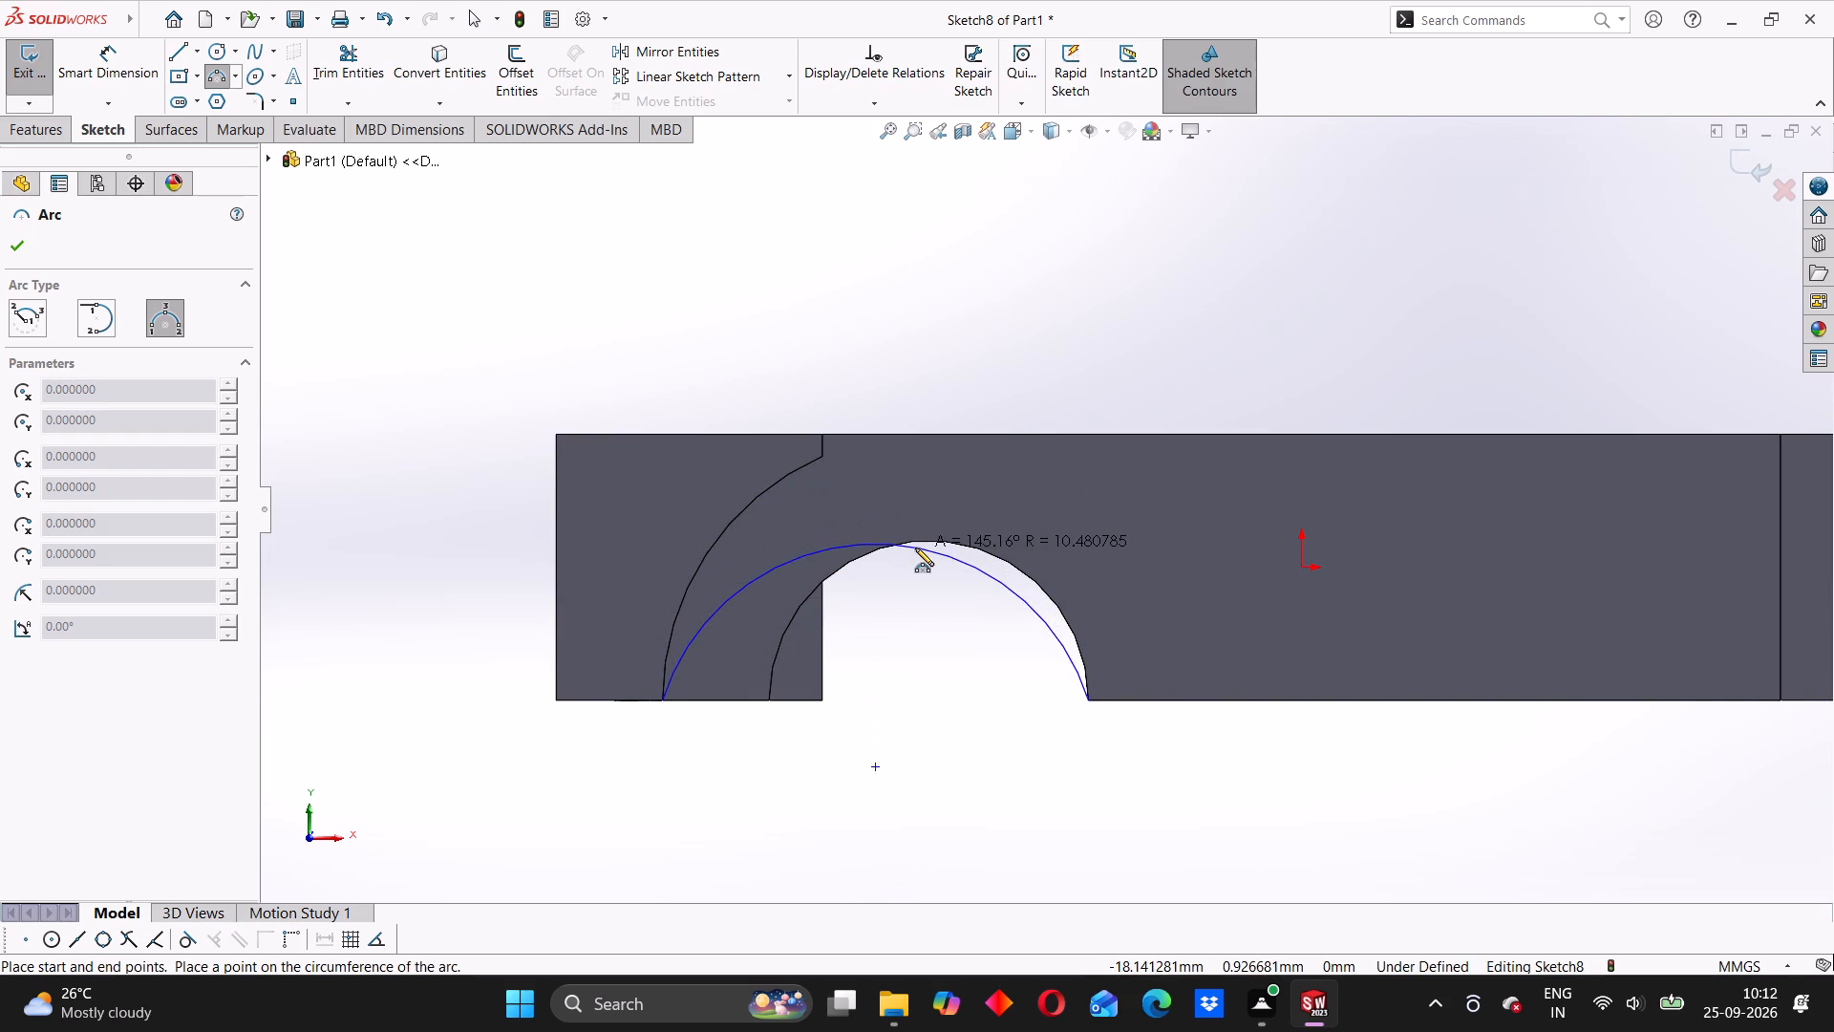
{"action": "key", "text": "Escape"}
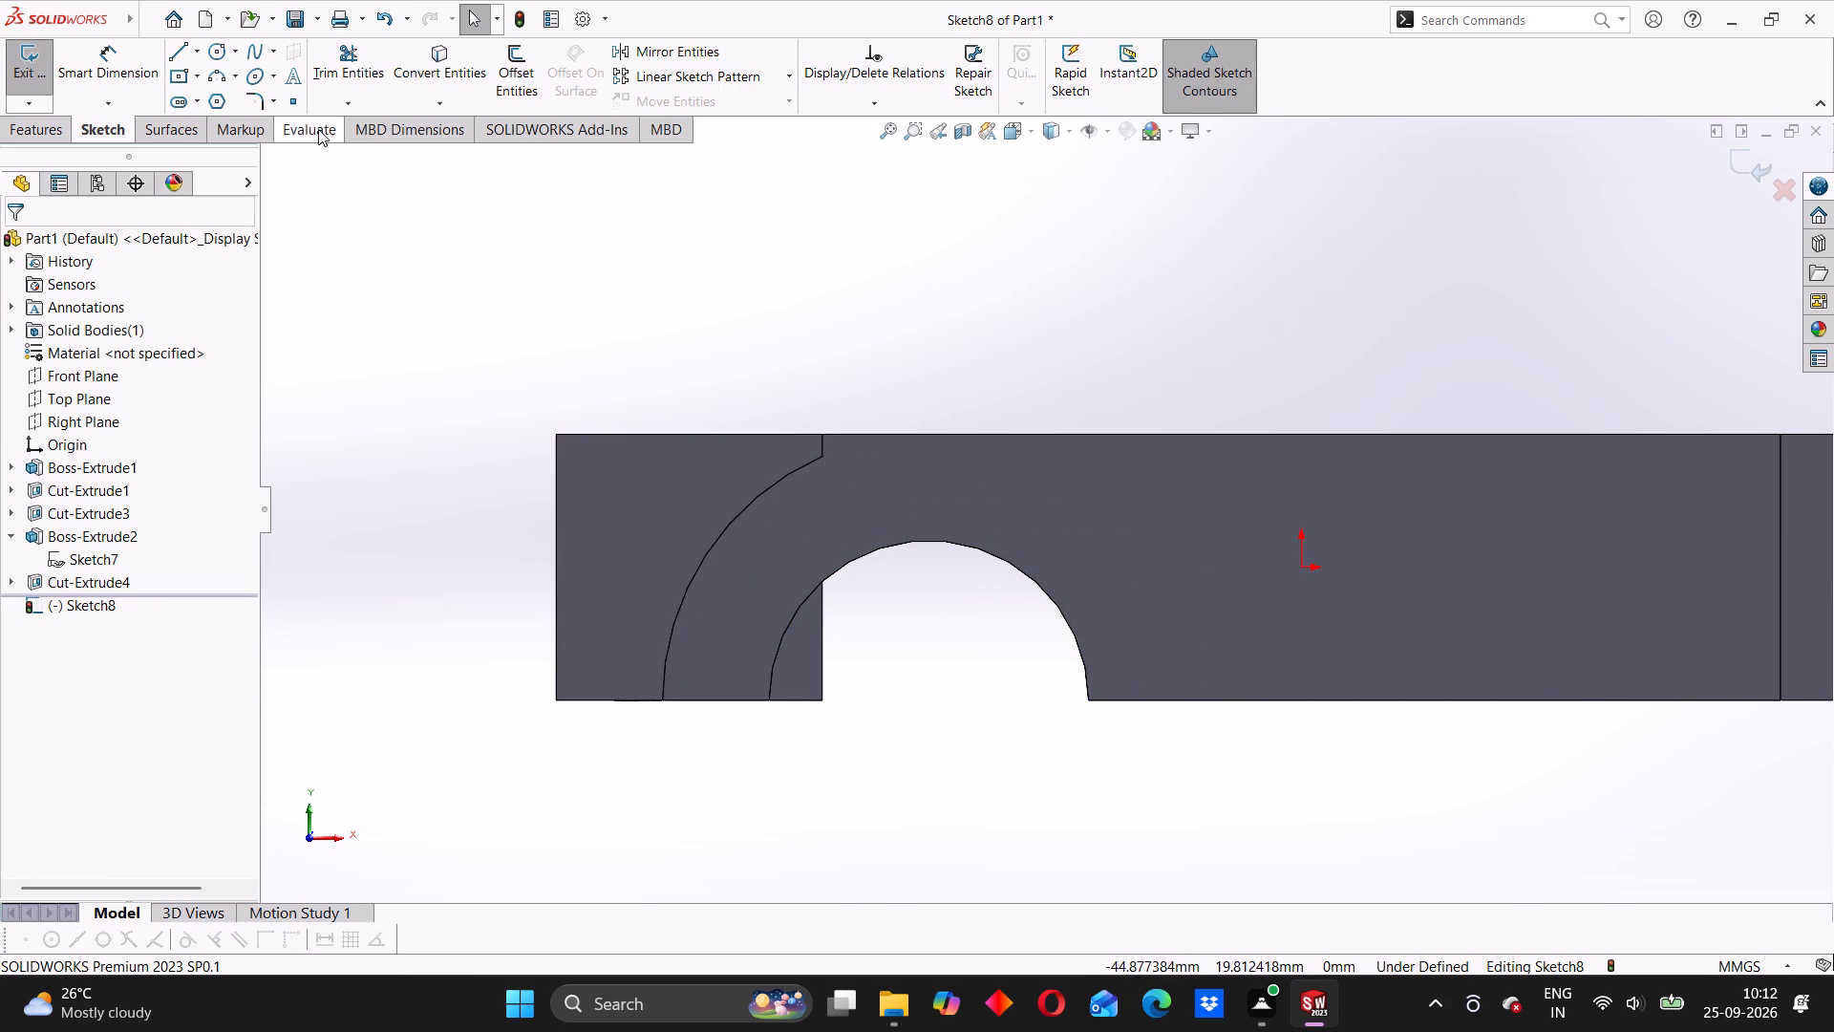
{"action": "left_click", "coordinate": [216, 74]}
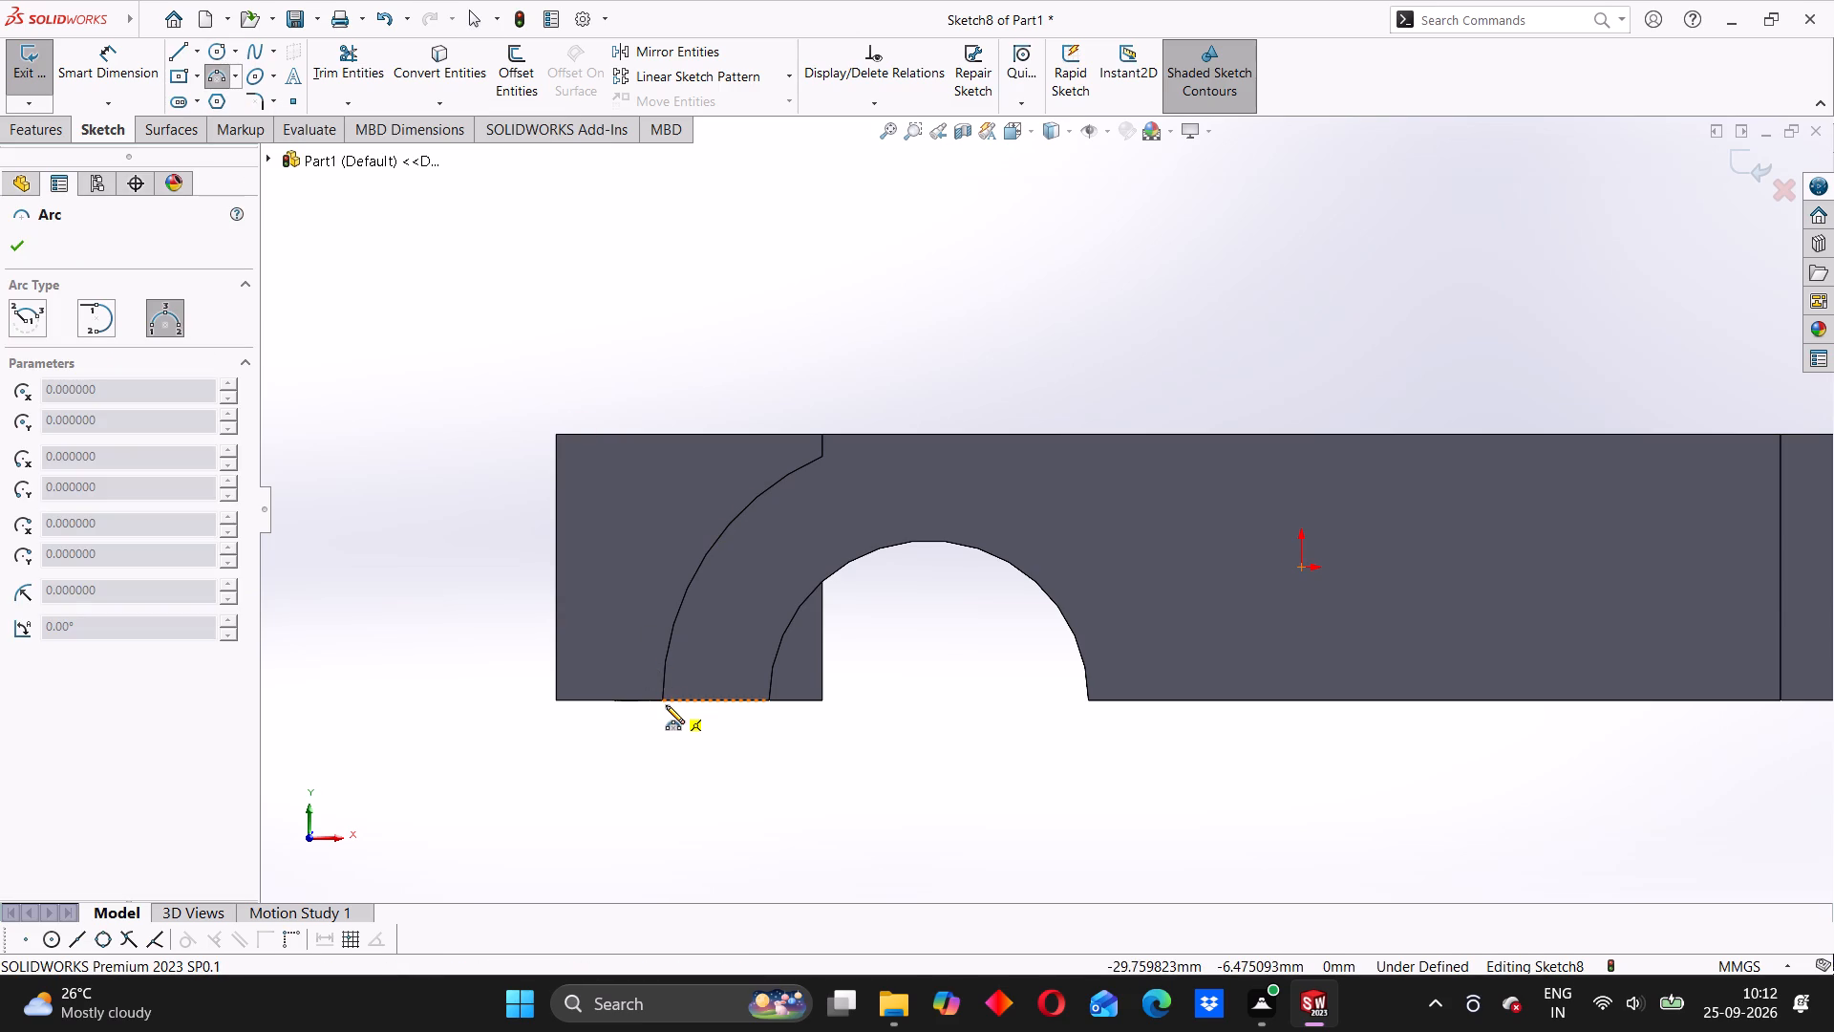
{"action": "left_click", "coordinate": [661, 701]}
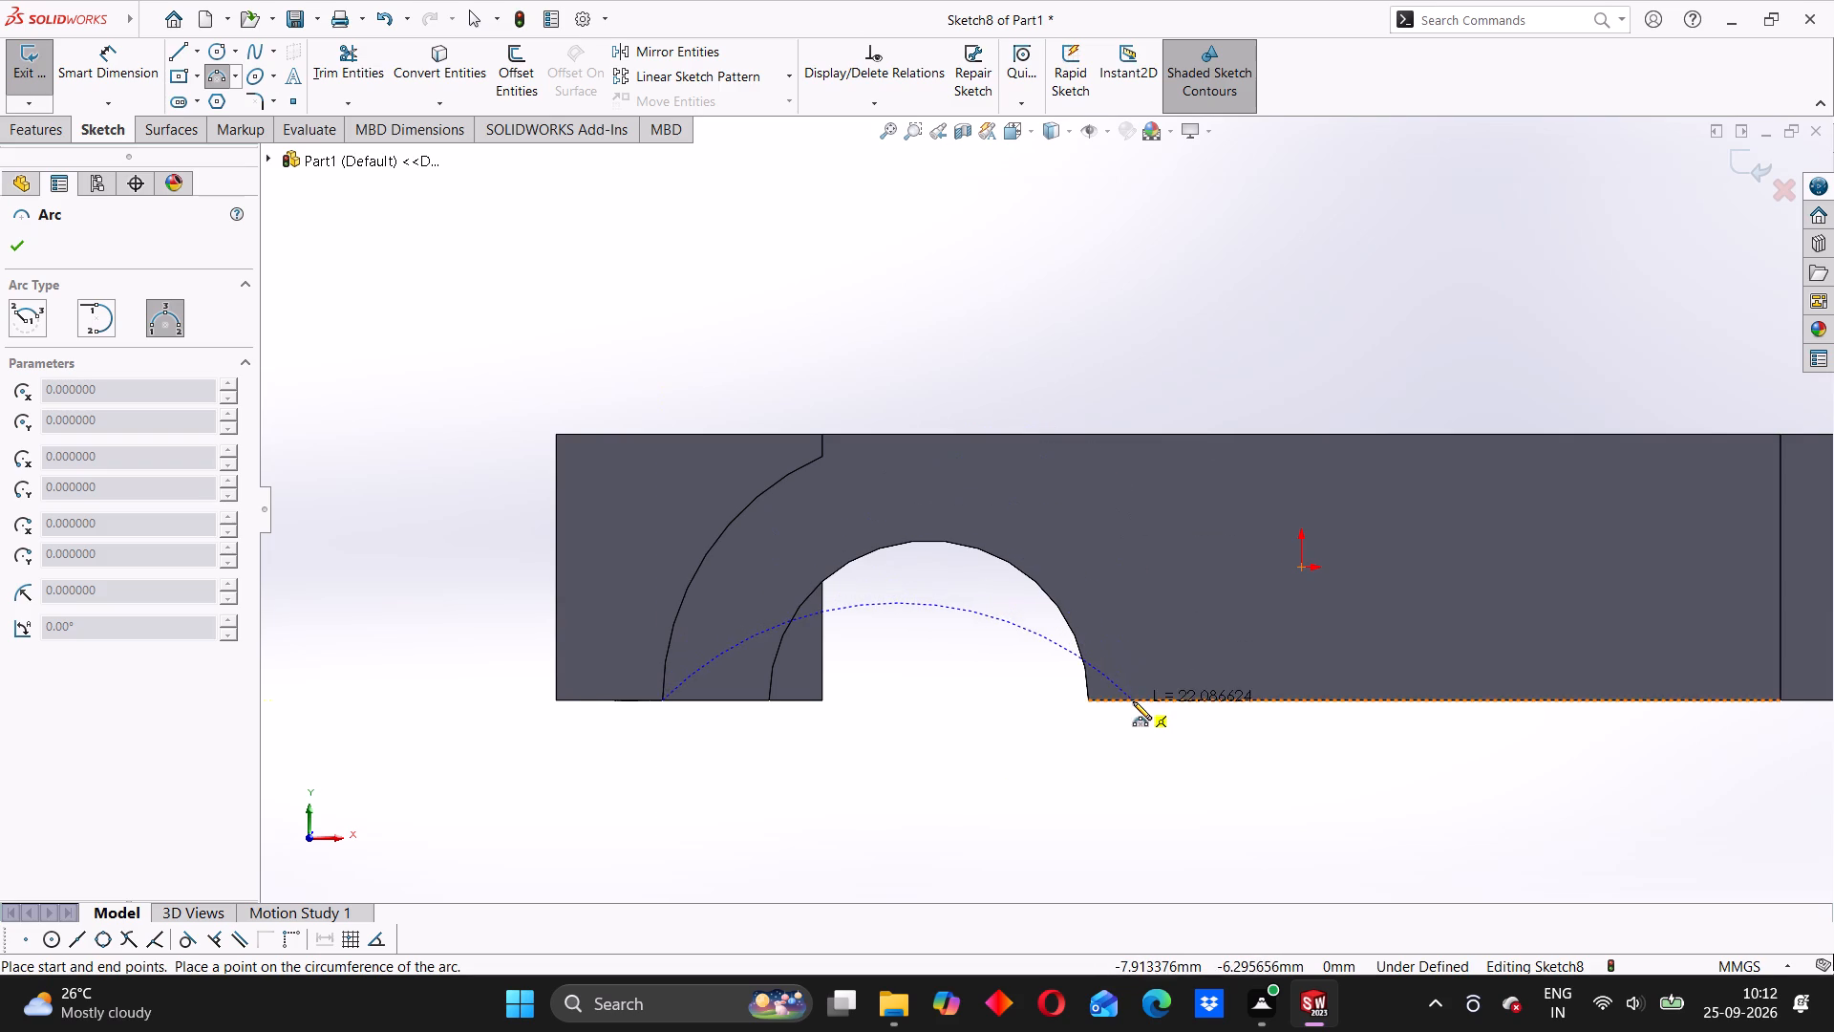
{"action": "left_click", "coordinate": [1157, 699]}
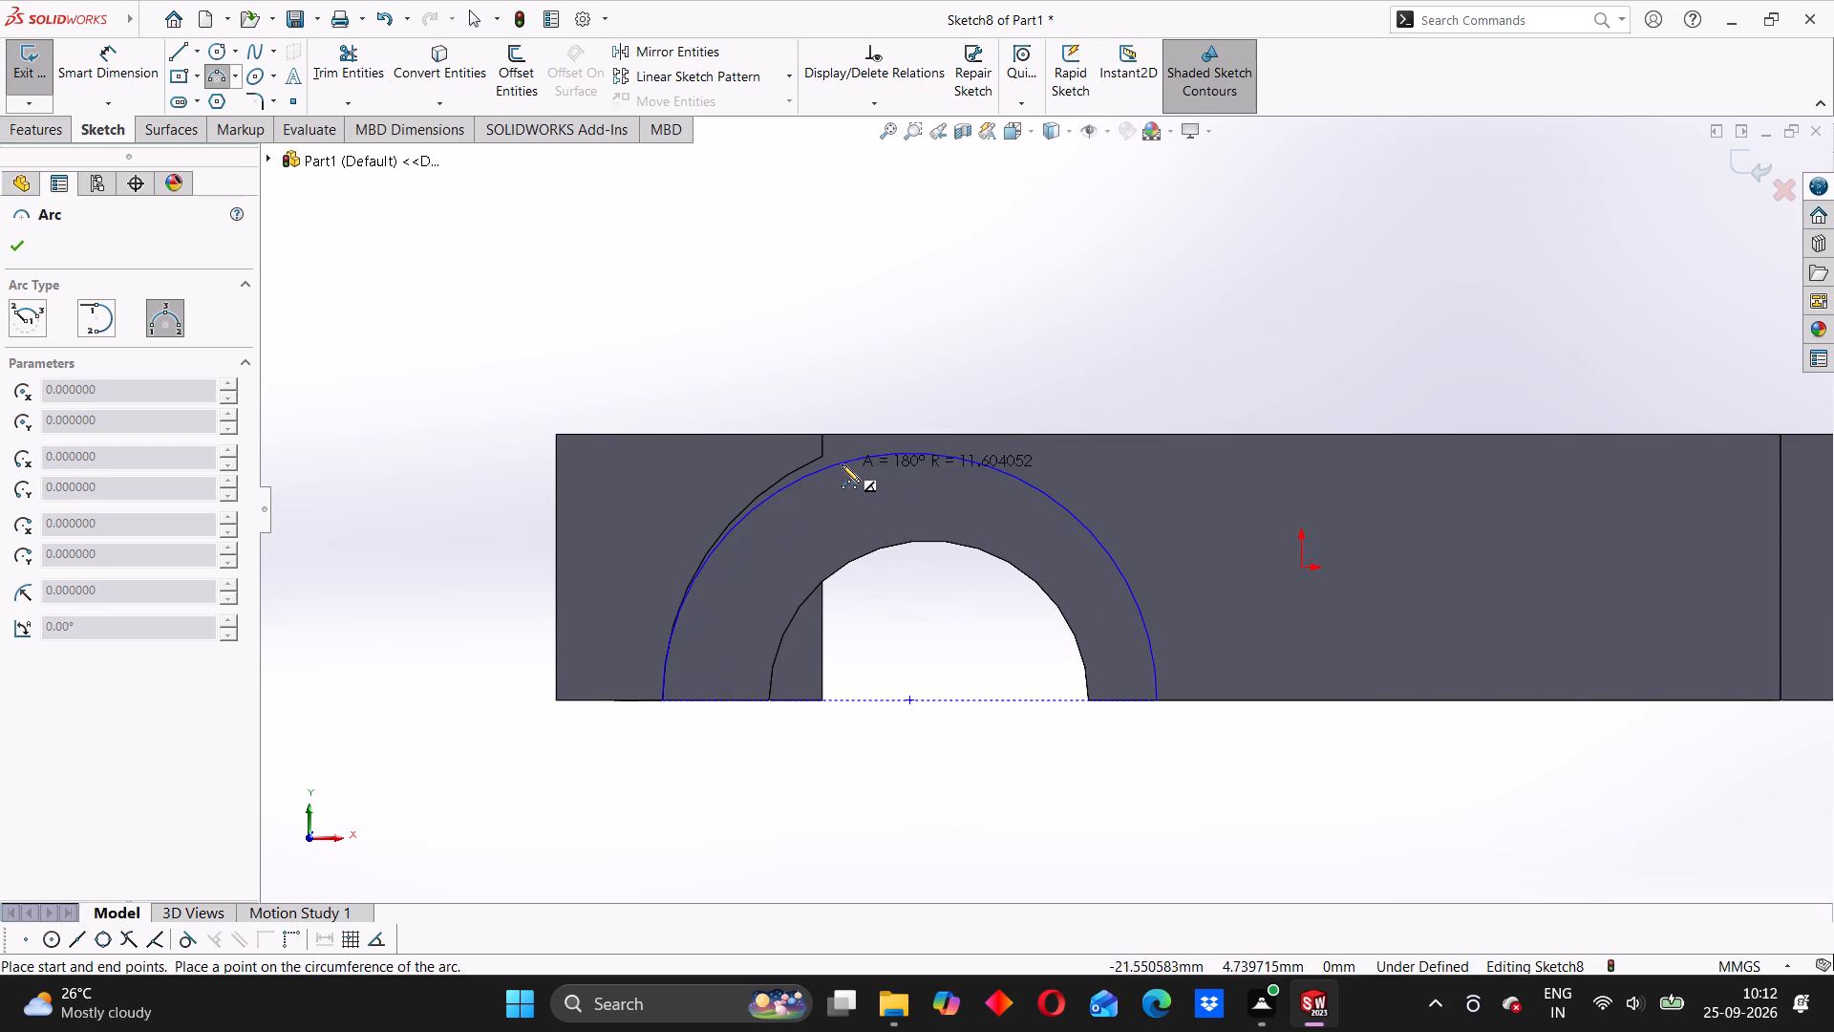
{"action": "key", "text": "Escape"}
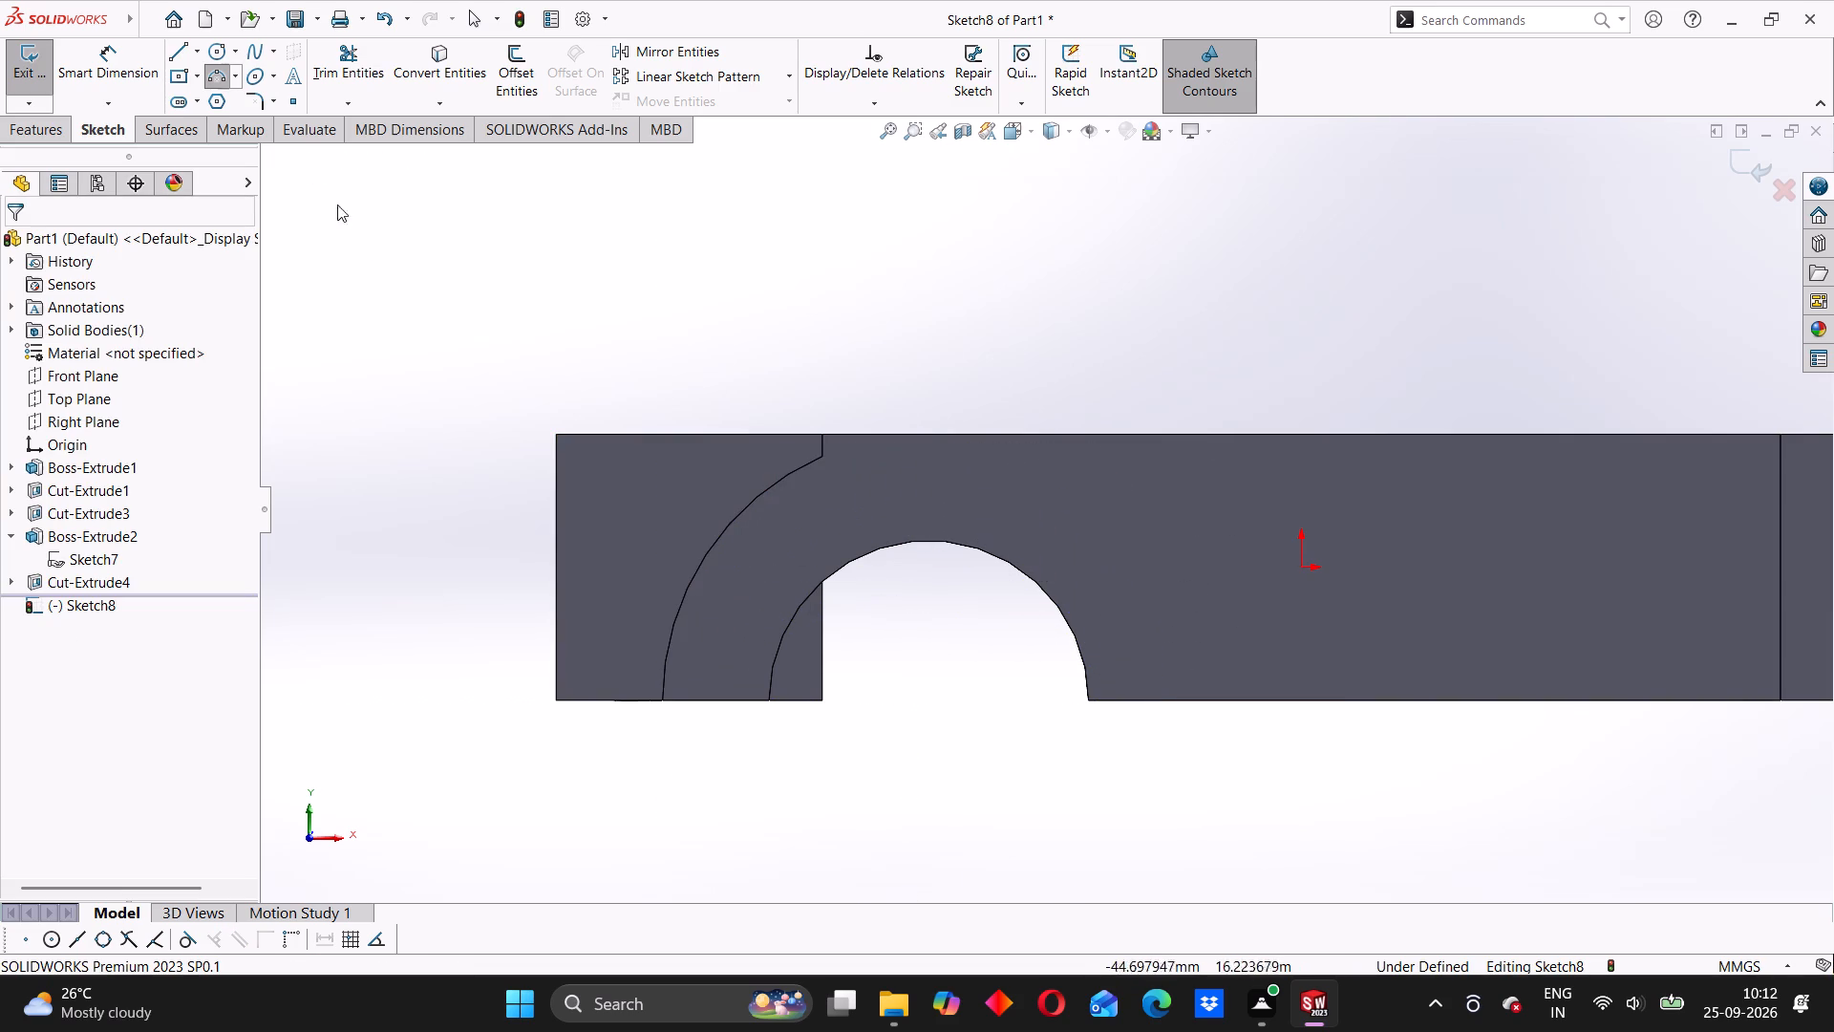
Sketch a circle centred on the half-round bore along the half-ring's outer arc and dimension its diameter at 25 mm.
{"action": "left_click", "coordinate": [212, 47]}
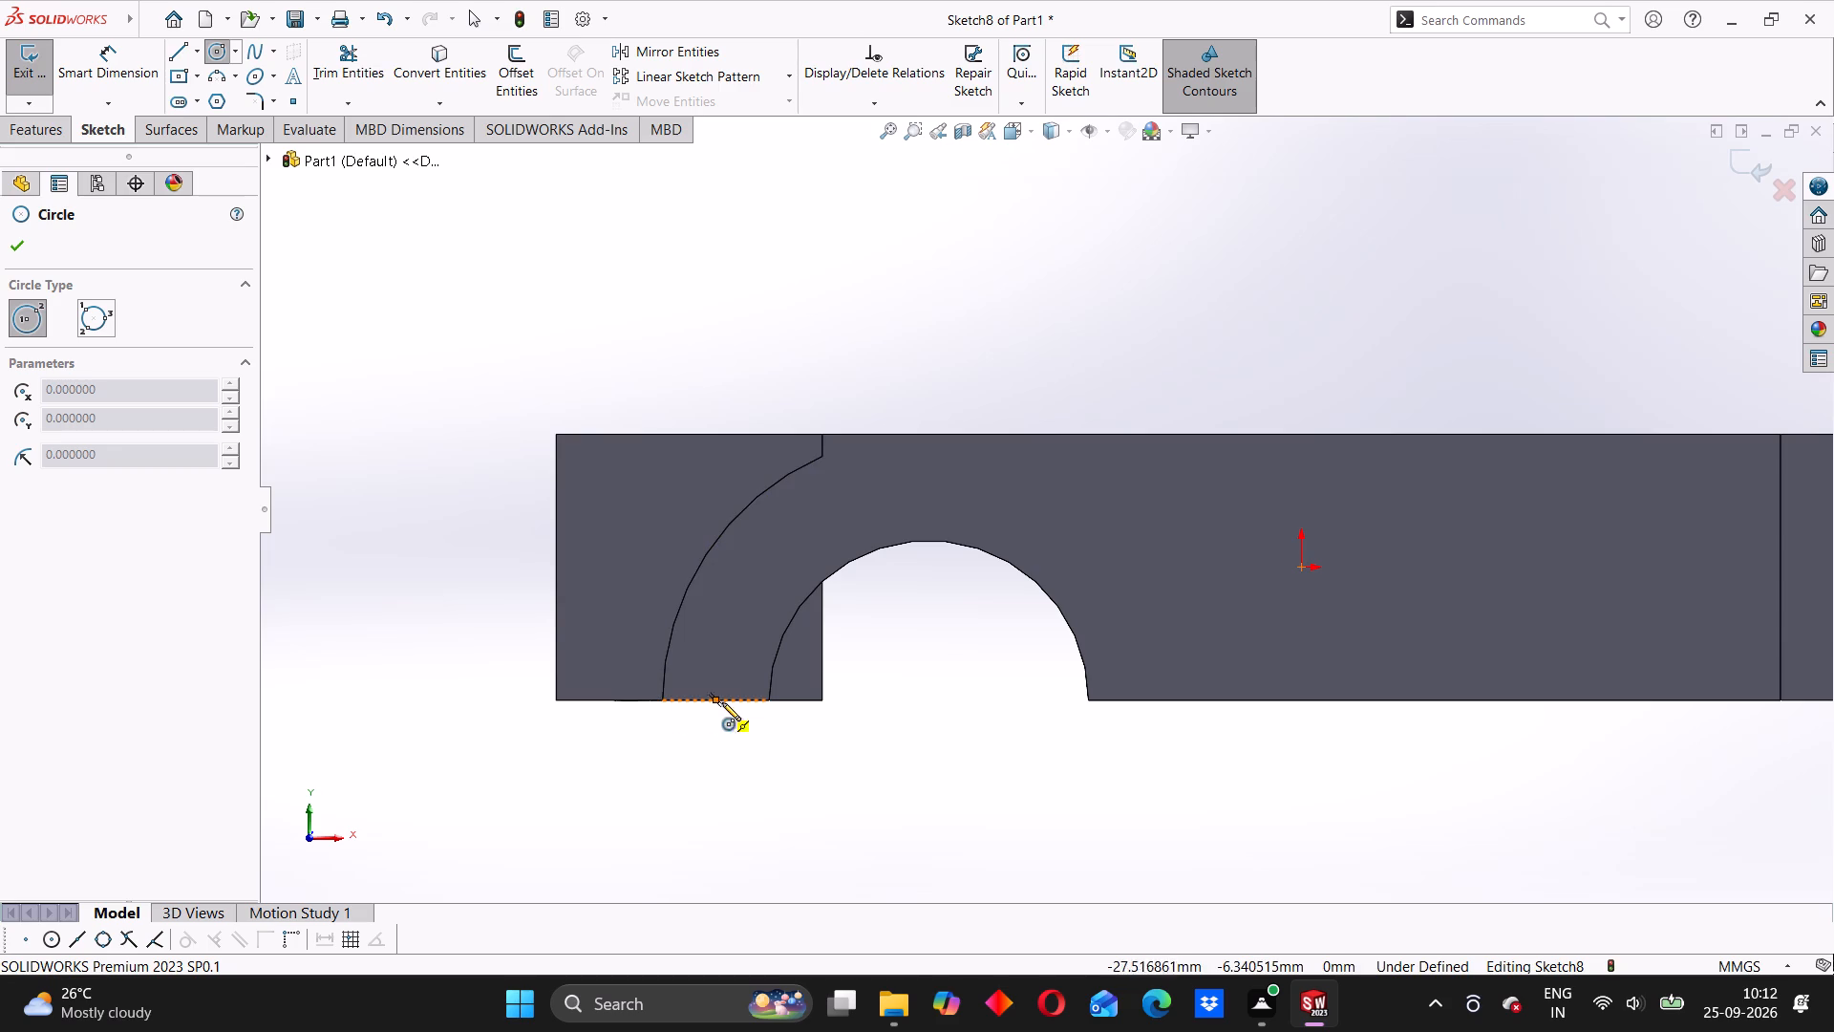
{"action": "left_click", "coordinate": [925, 700]}
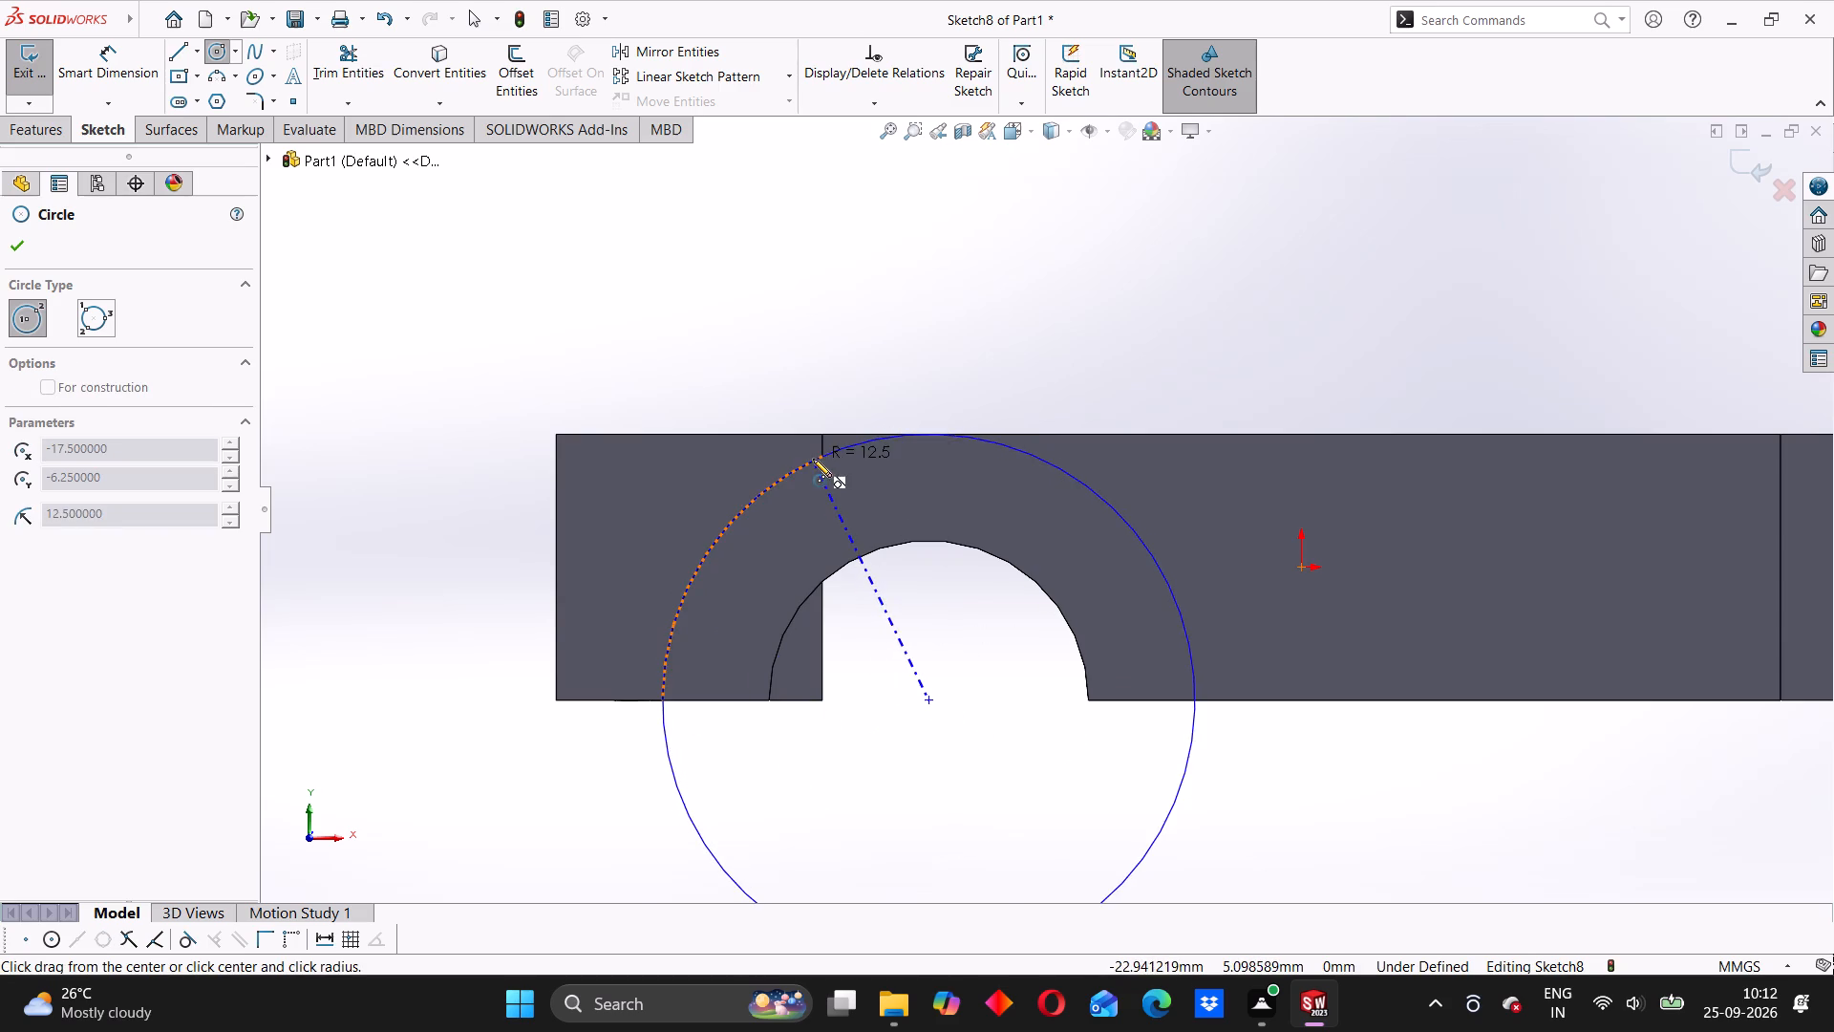
{"action": "left_click", "coordinate": [815, 460]}
{"action": "key", "text": "Escape"}
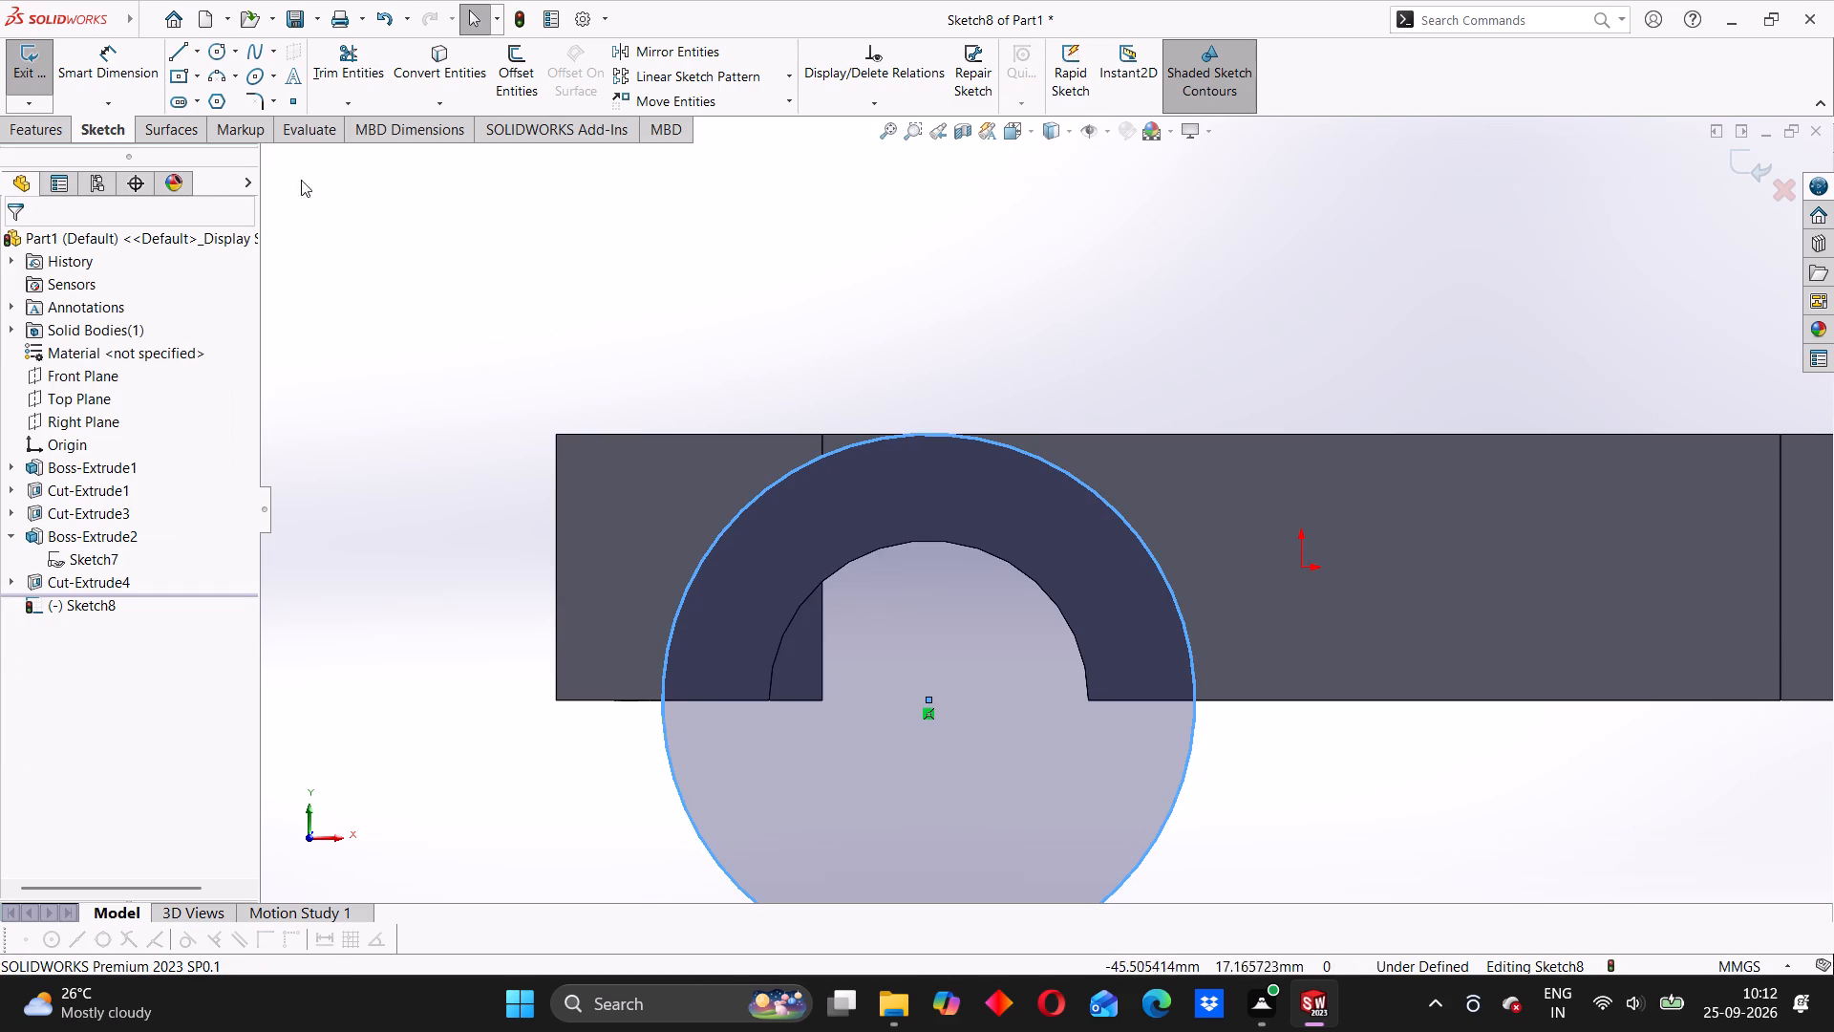
{"action": "left_click", "coordinate": [123, 54]}
{"action": "left_click", "coordinate": [808, 468]}
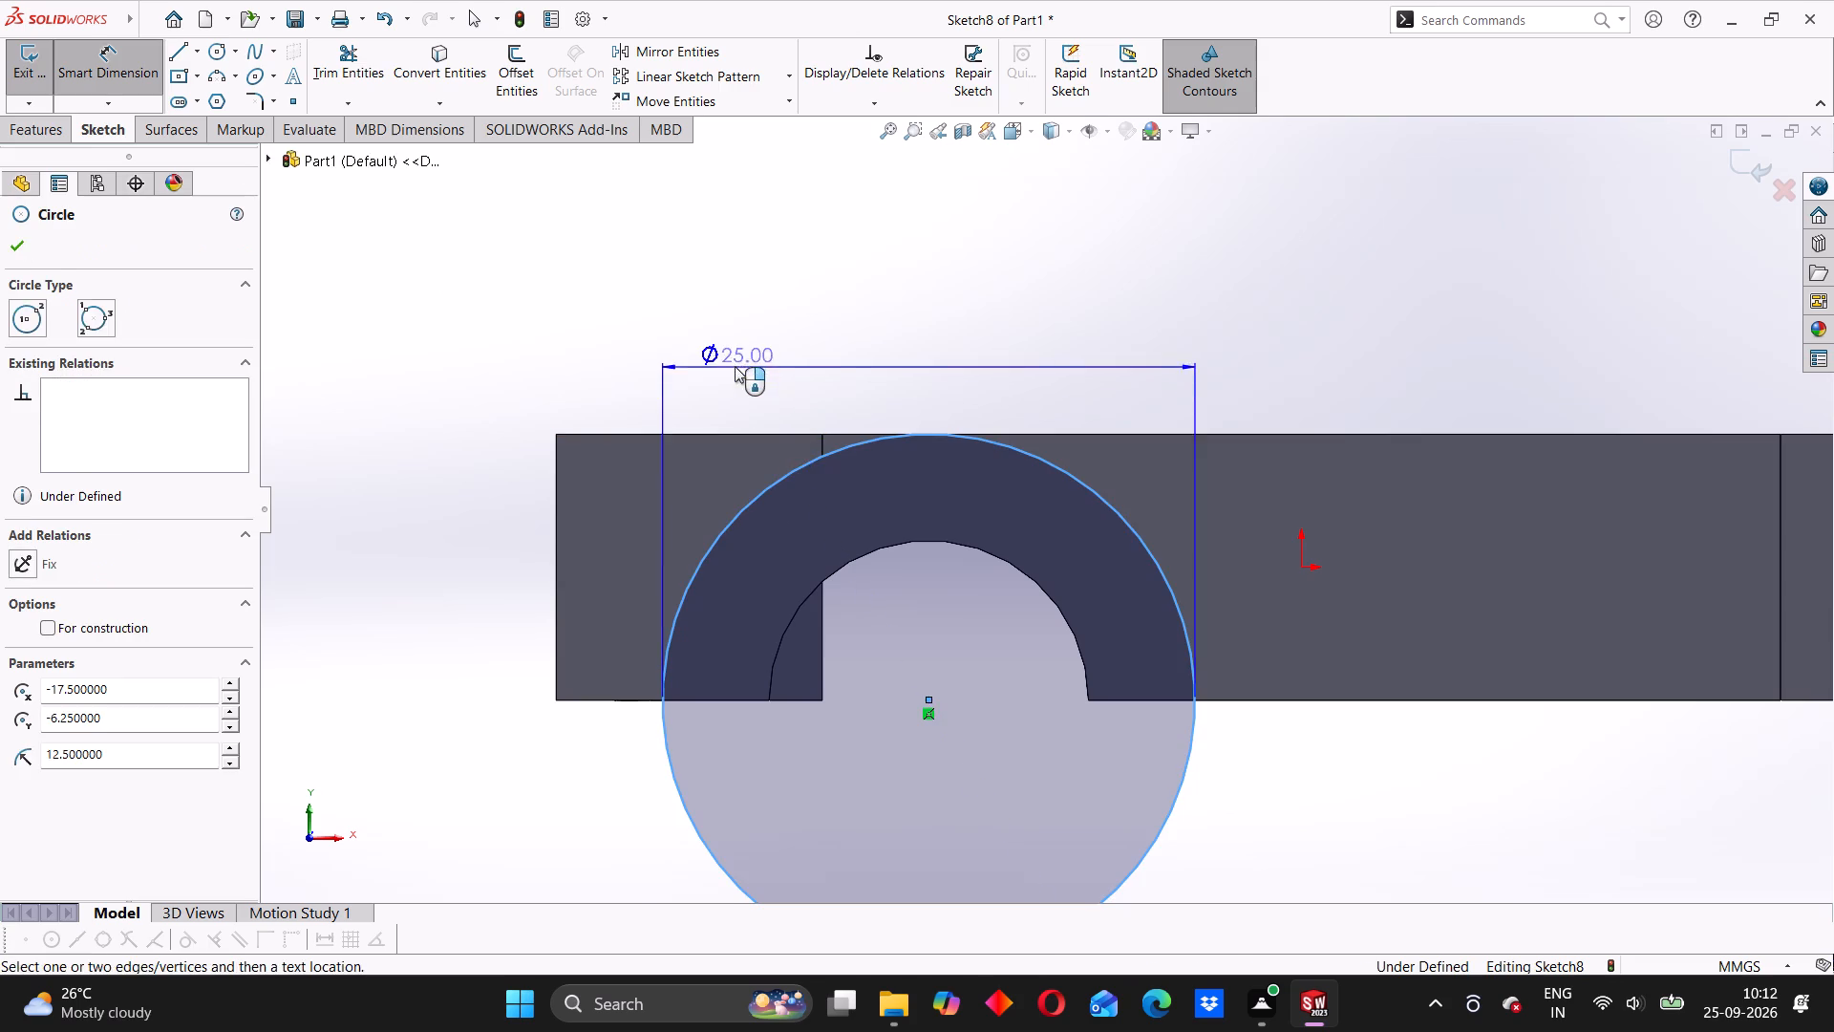
{"action": "left_click", "coordinate": [735, 366]}
{"action": "left_click", "coordinate": [663, 343]}
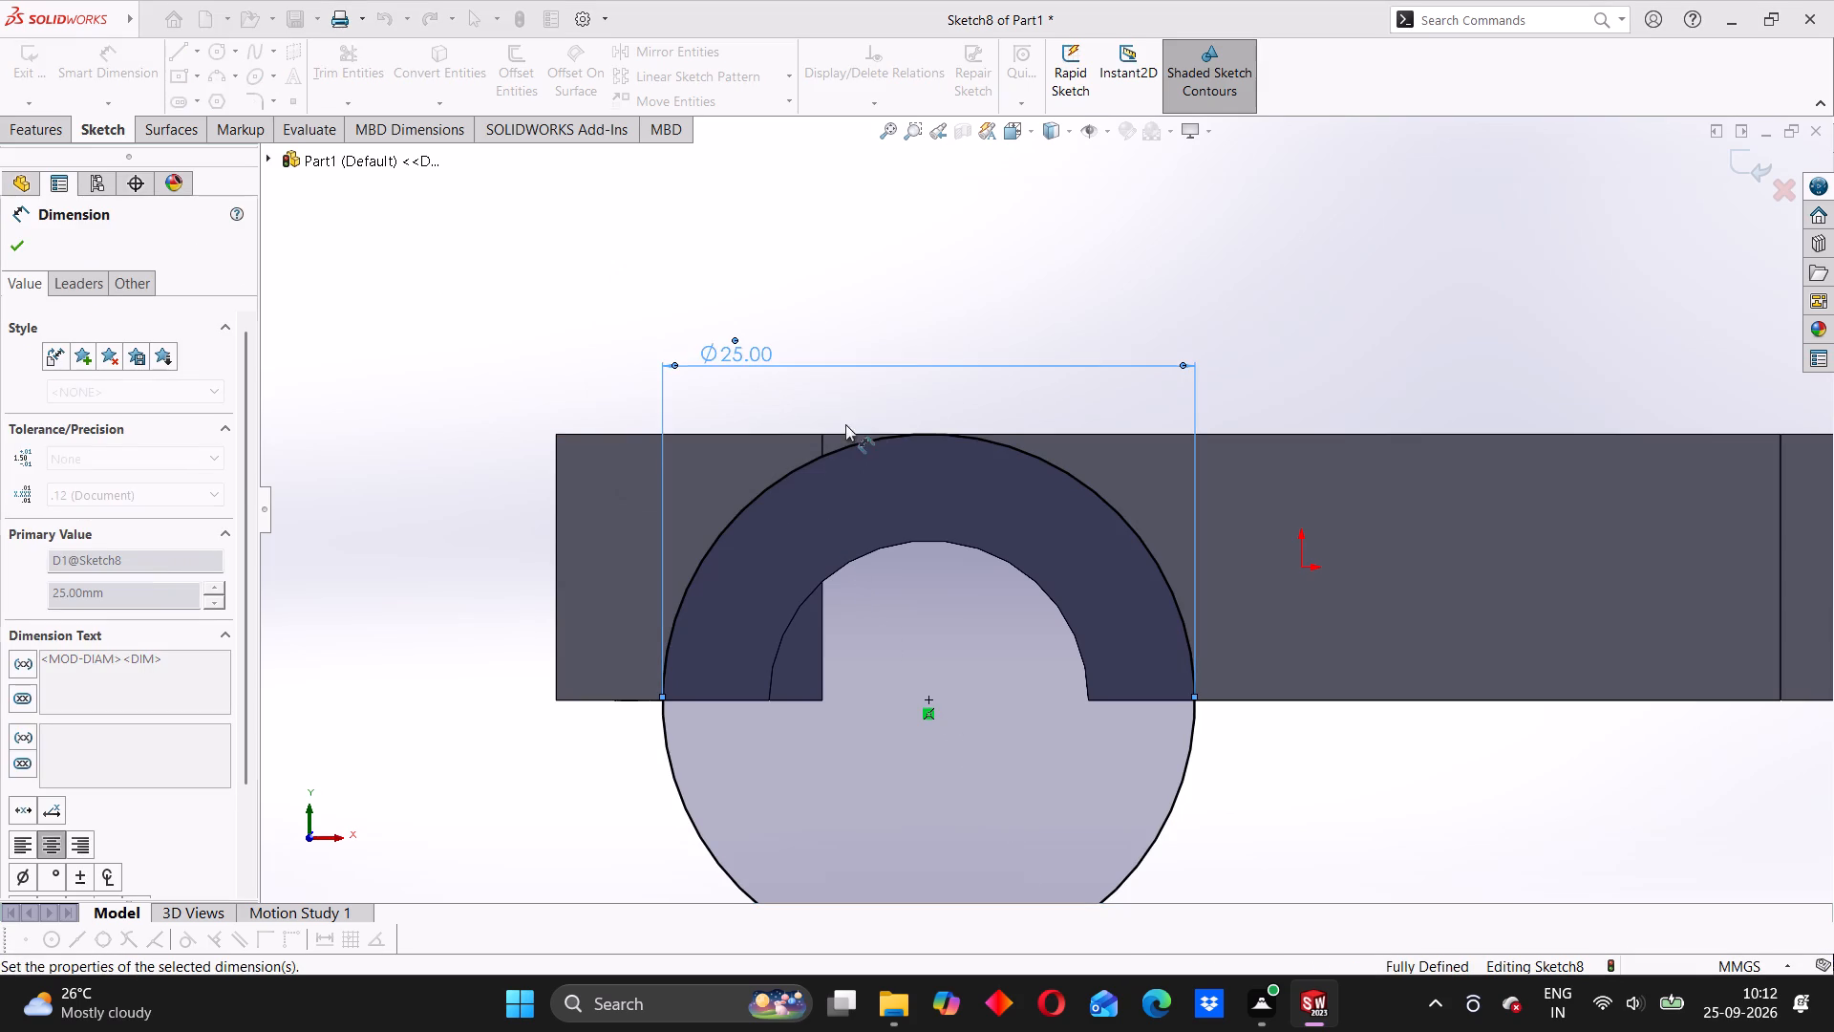
Sketch a vertical line along the notch's short edge up to the block's top edge and a 5 mm horizontal line to the circle's top, deleting the stray segment.
{"action": "scroll", "coordinate": [879, 405], "scroll_direction": "down", "scroll_amount": 4}
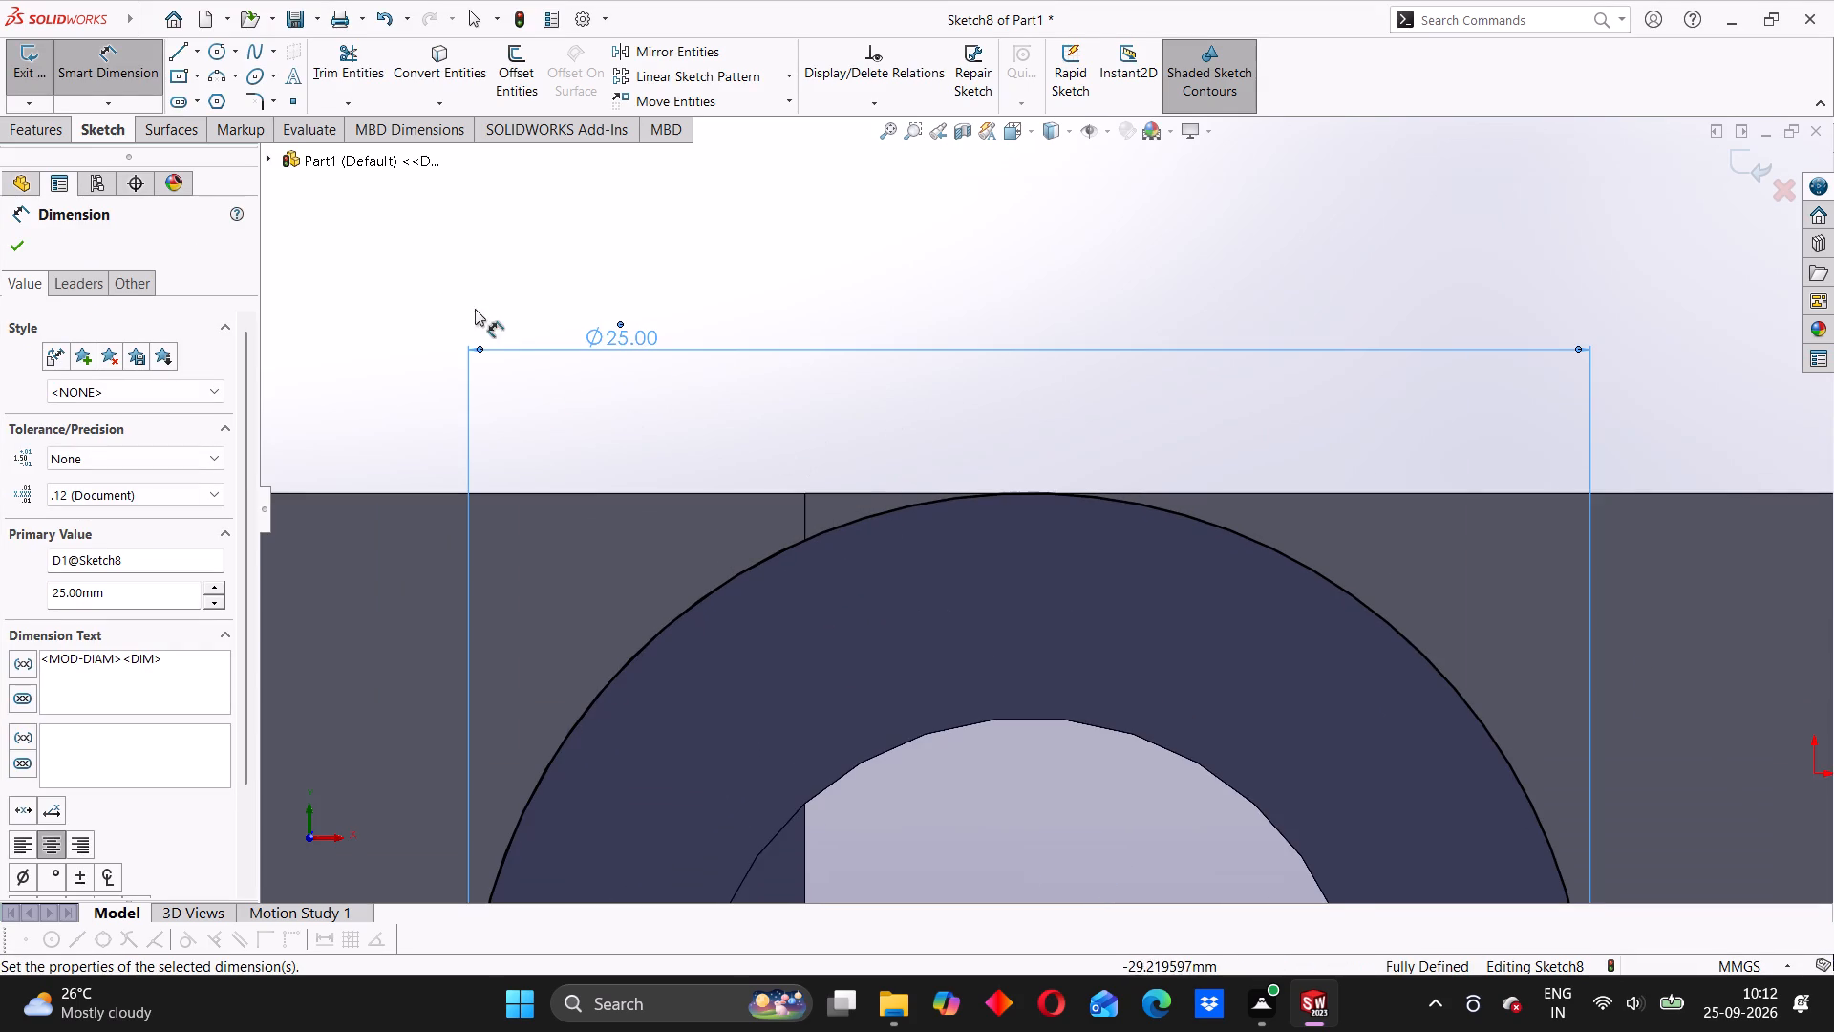
{"action": "left_click", "coordinate": [181, 56]}
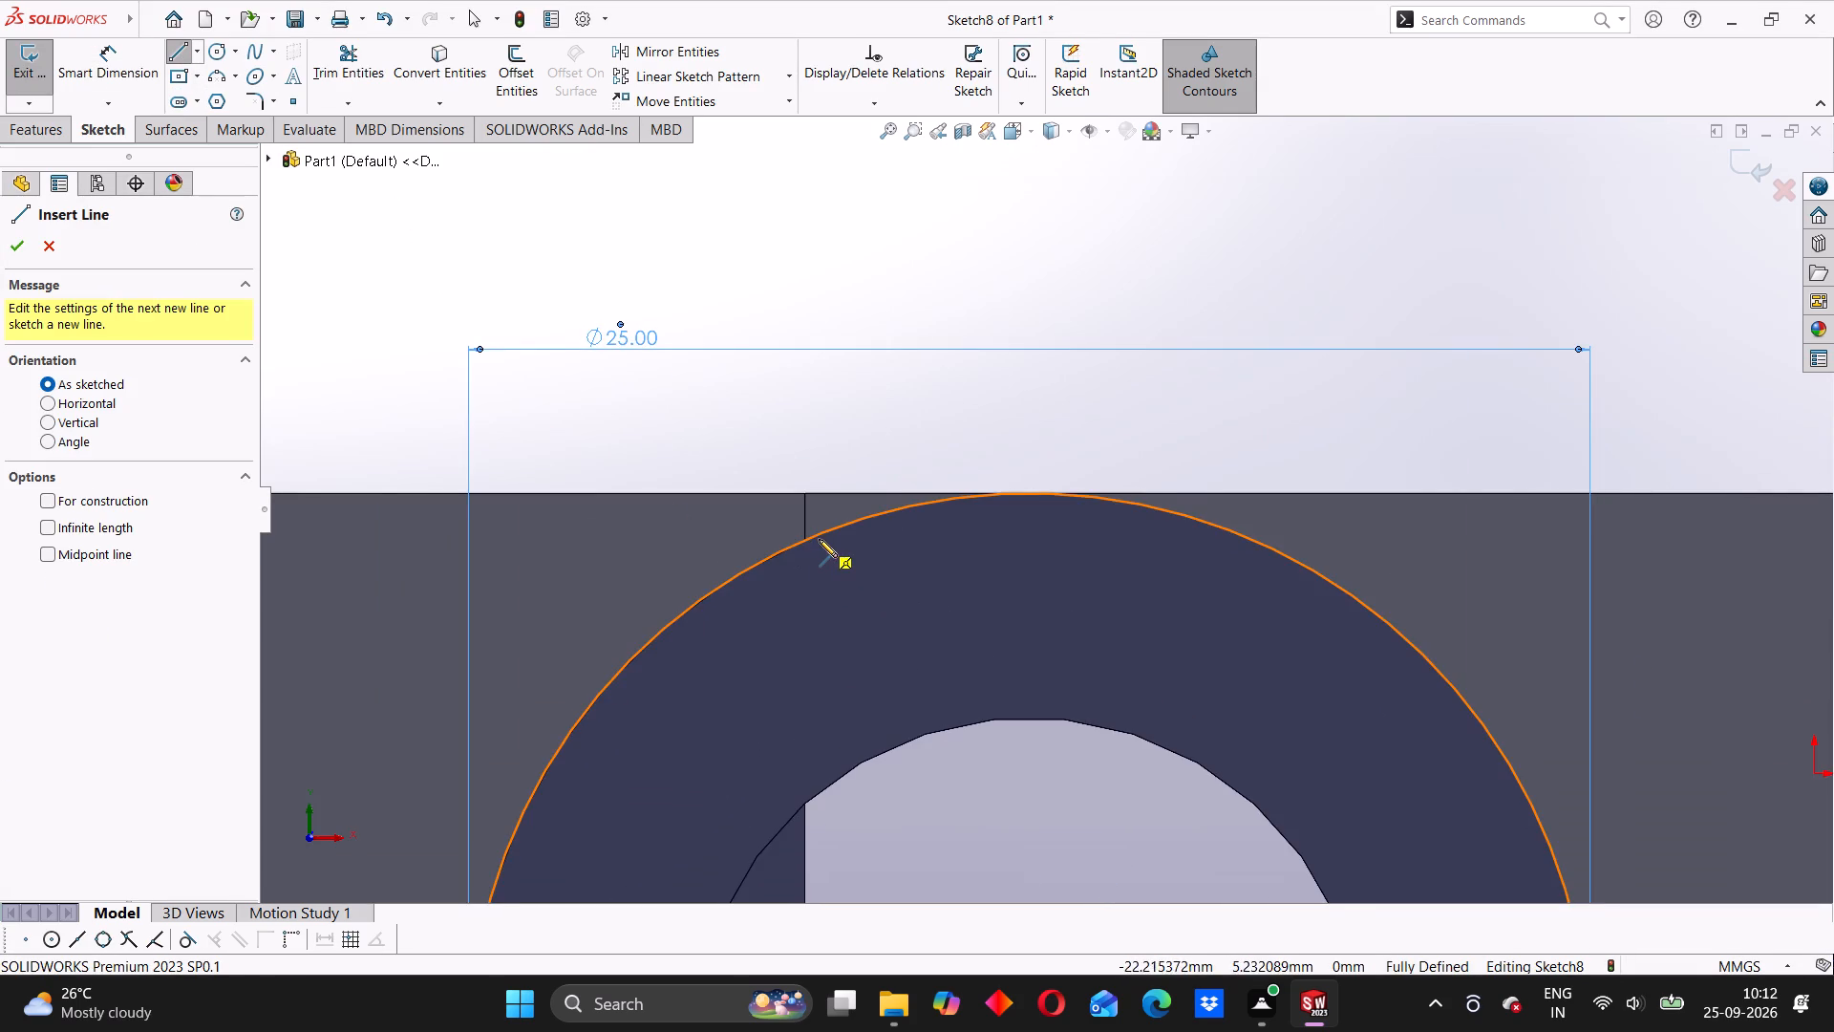
{"action": "left_click", "coordinate": [805, 540]}
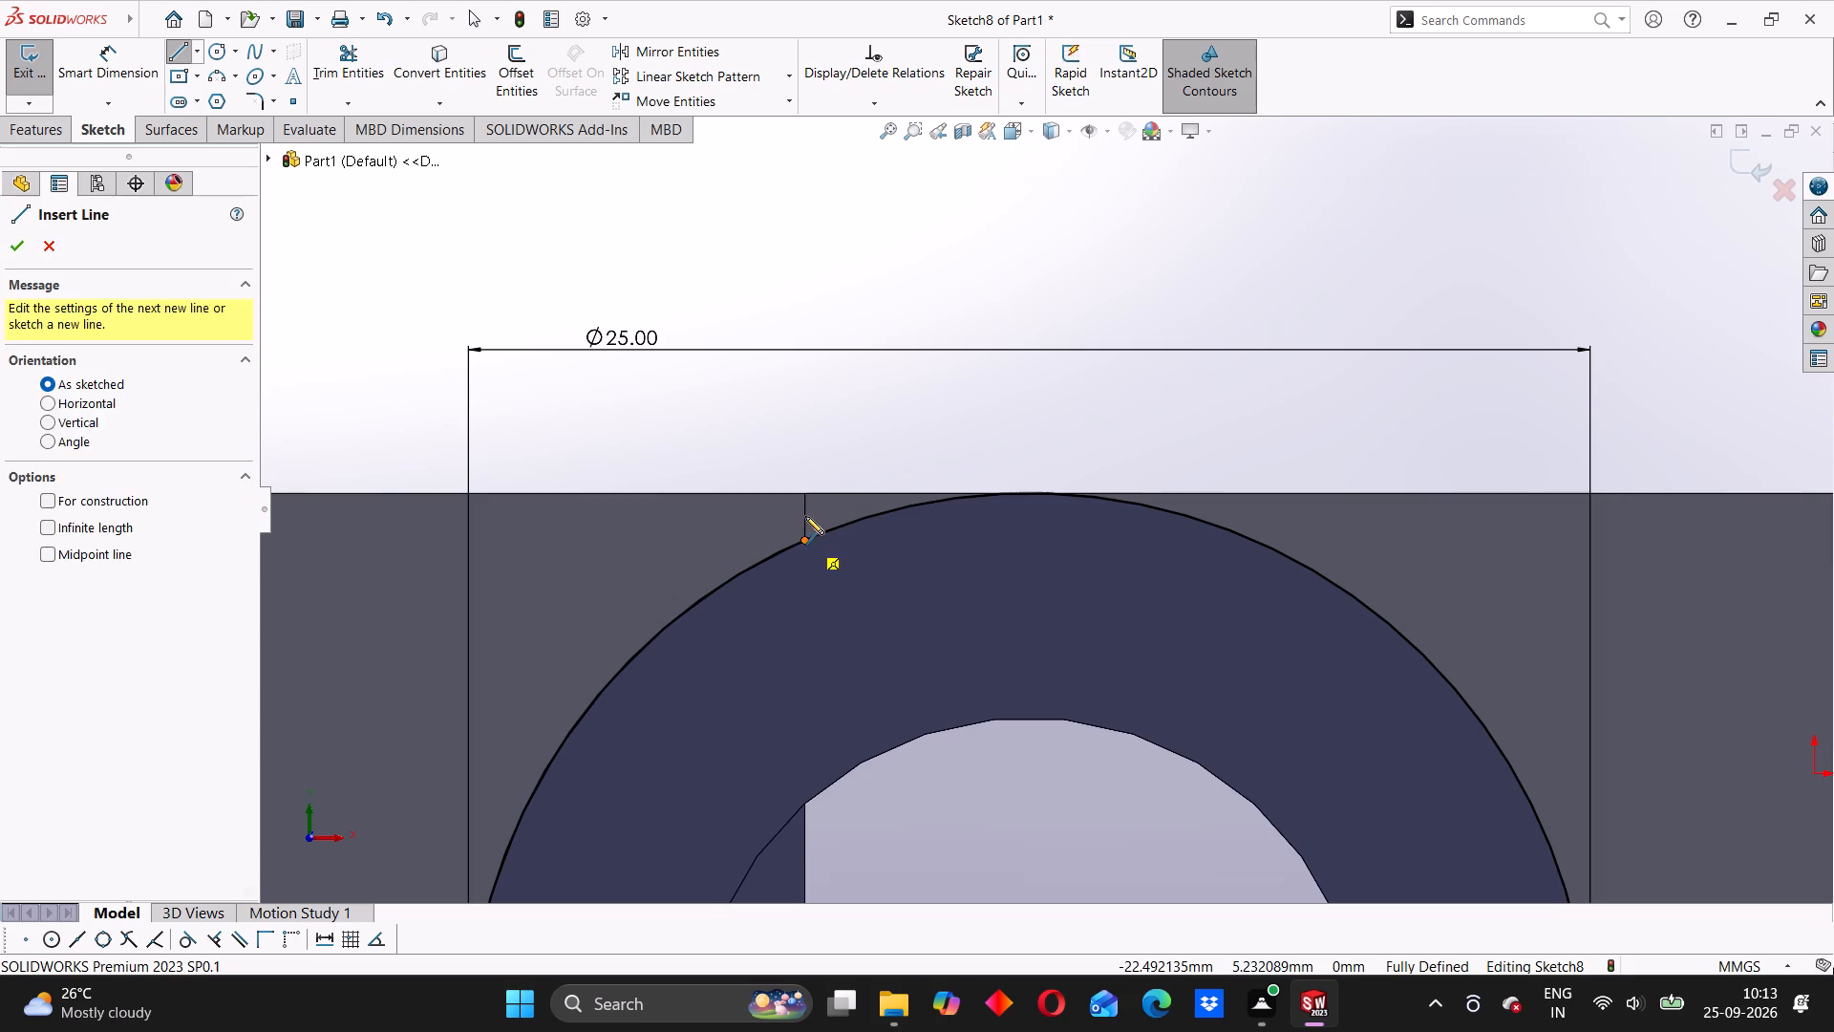
{"action": "left_click", "coordinate": [804, 495]}
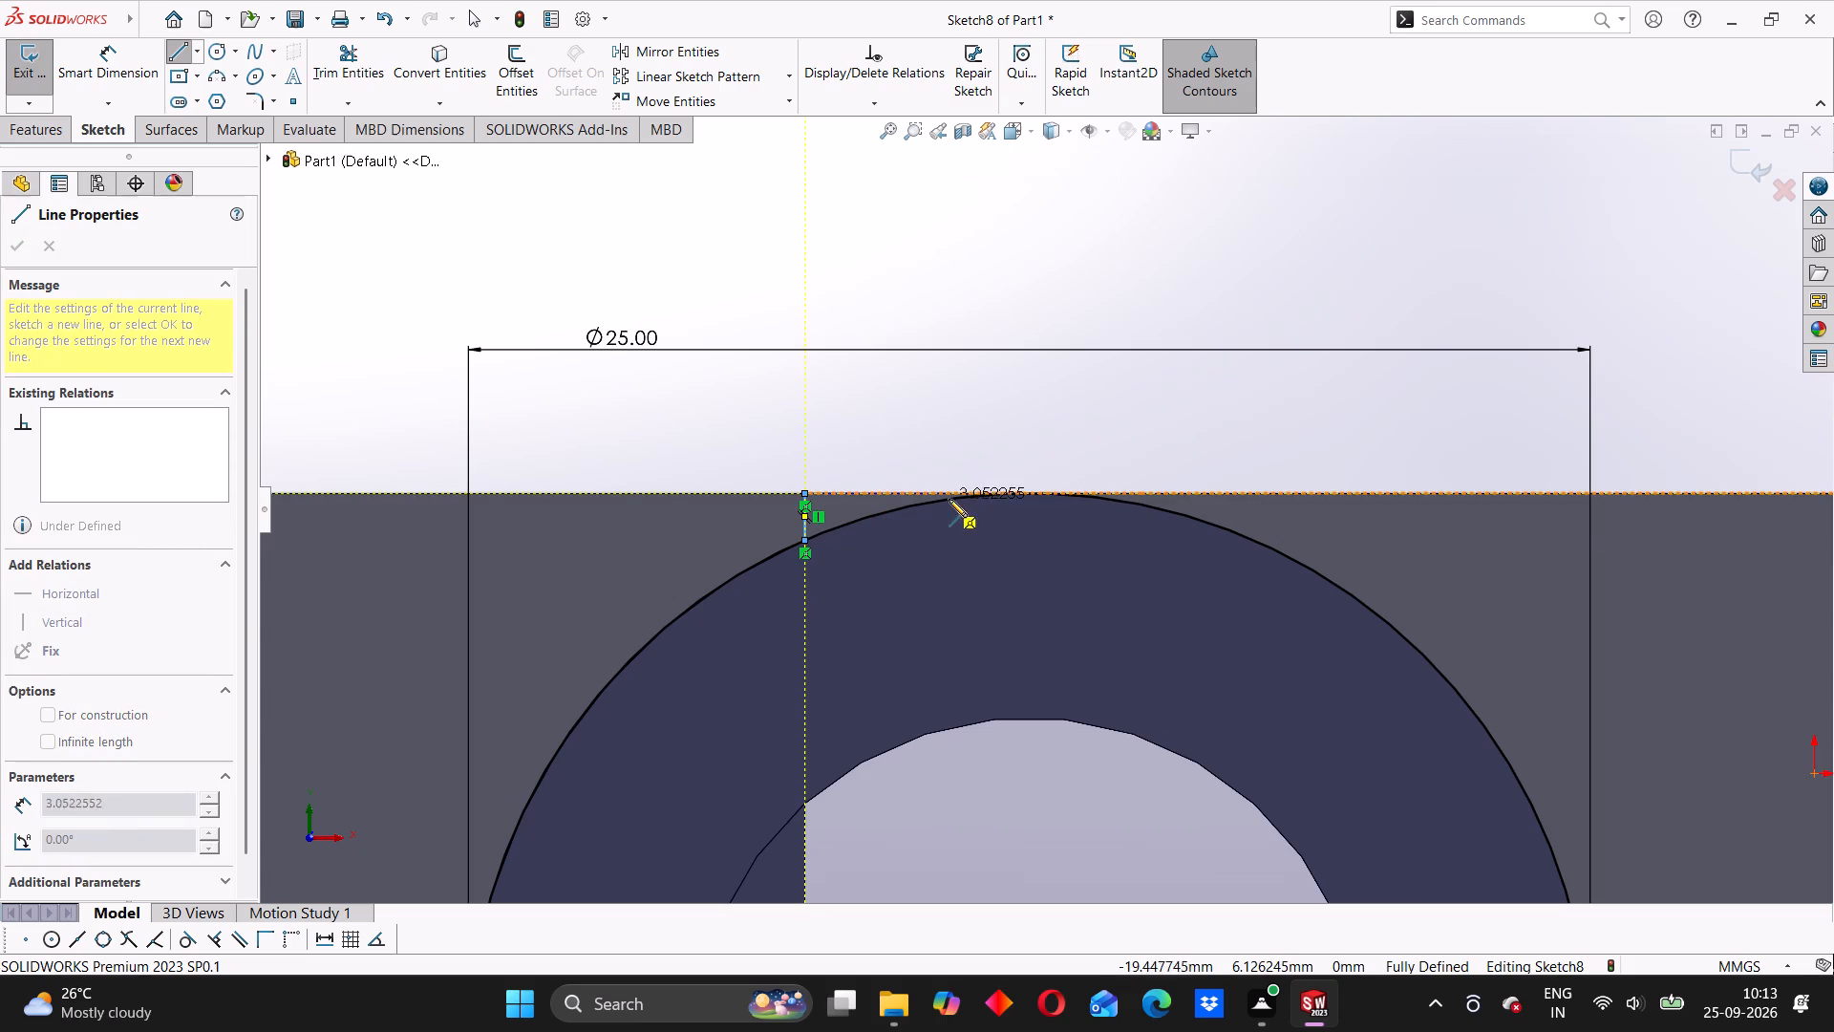
{"action": "left_click", "coordinate": [1030, 494]}
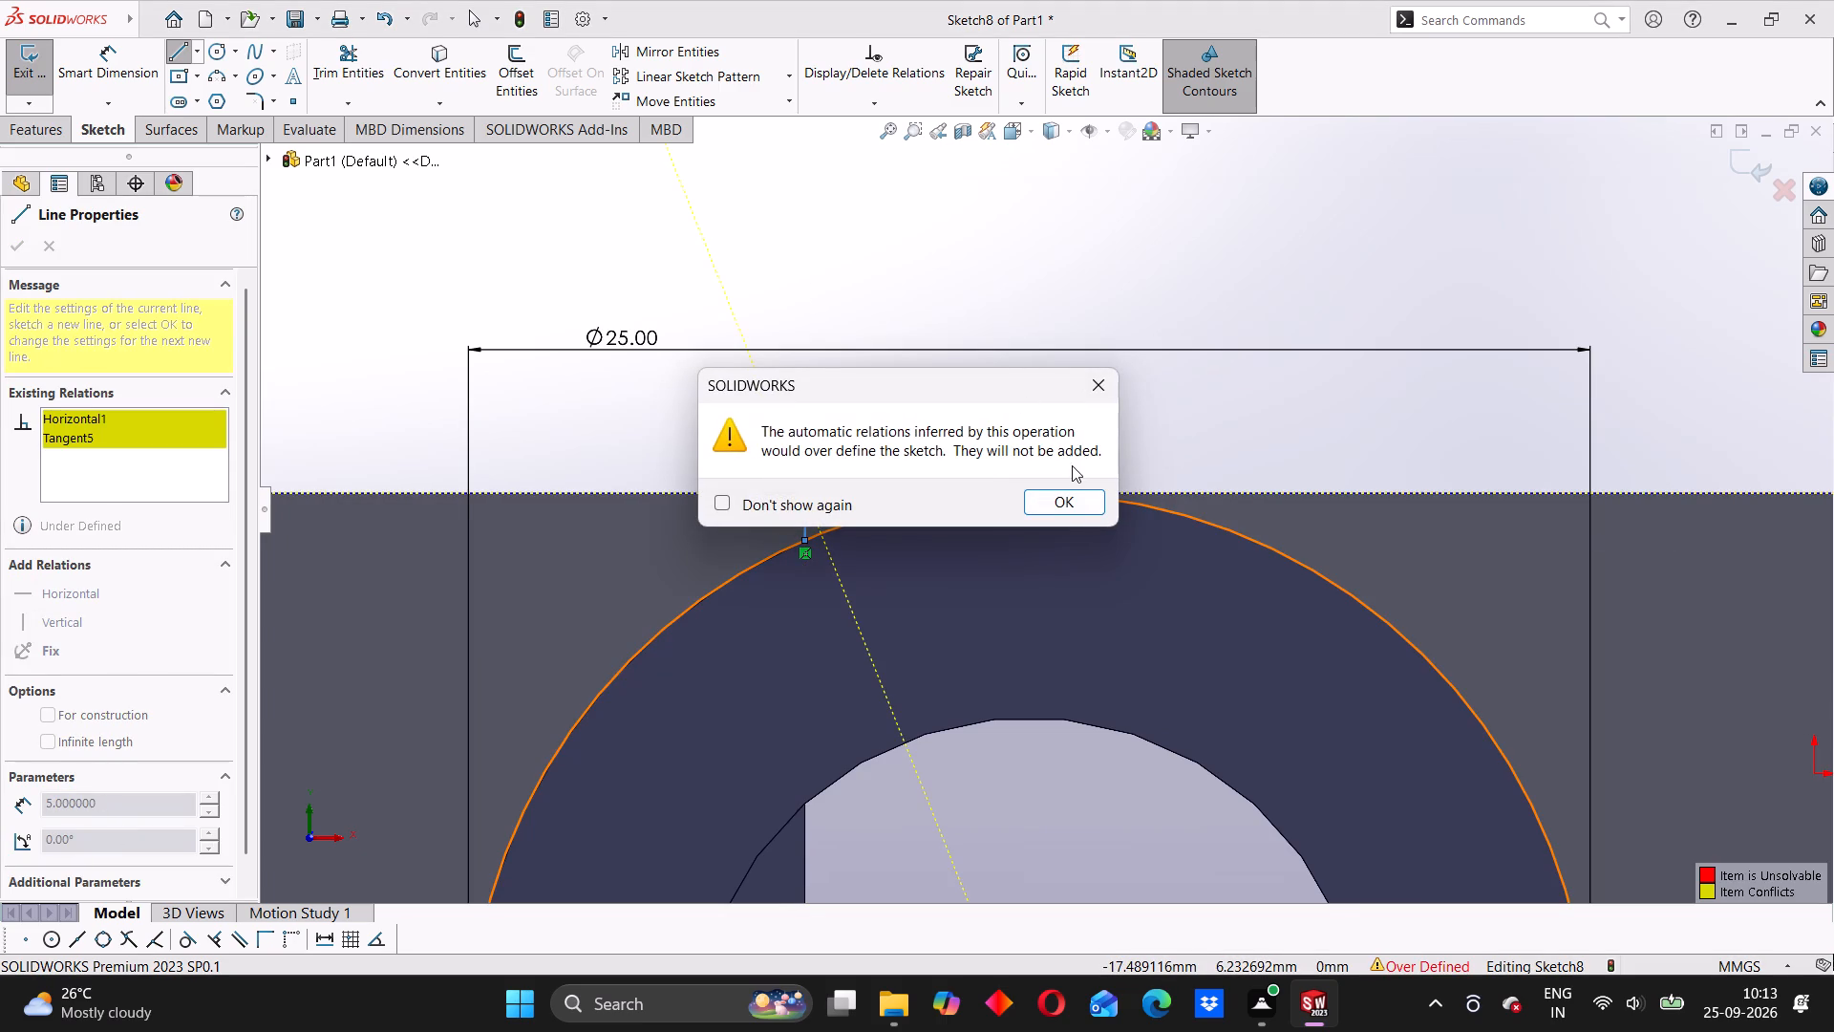
{"action": "left_click", "coordinate": [1084, 389]}
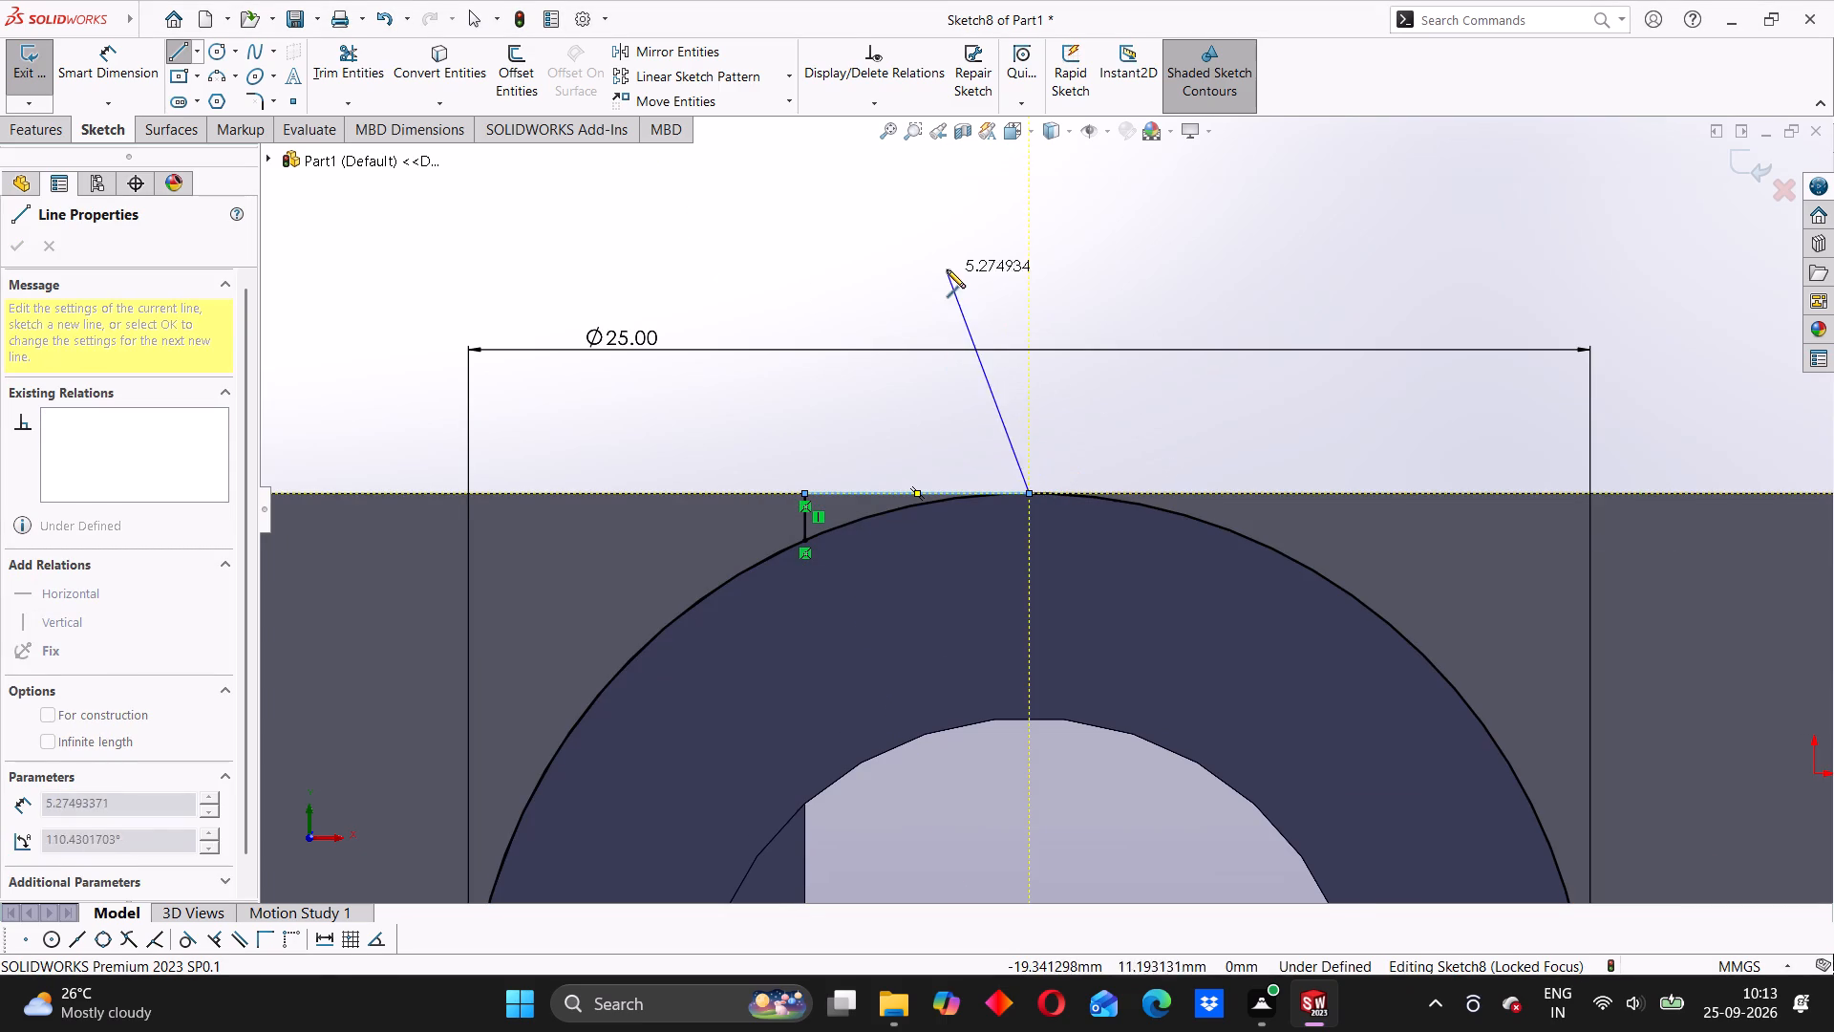
{"action": "right_click", "coordinate": [947, 269]}
{"action": "left_click", "coordinate": [975, 291]}
{"action": "left_click", "coordinate": [986, 435]}
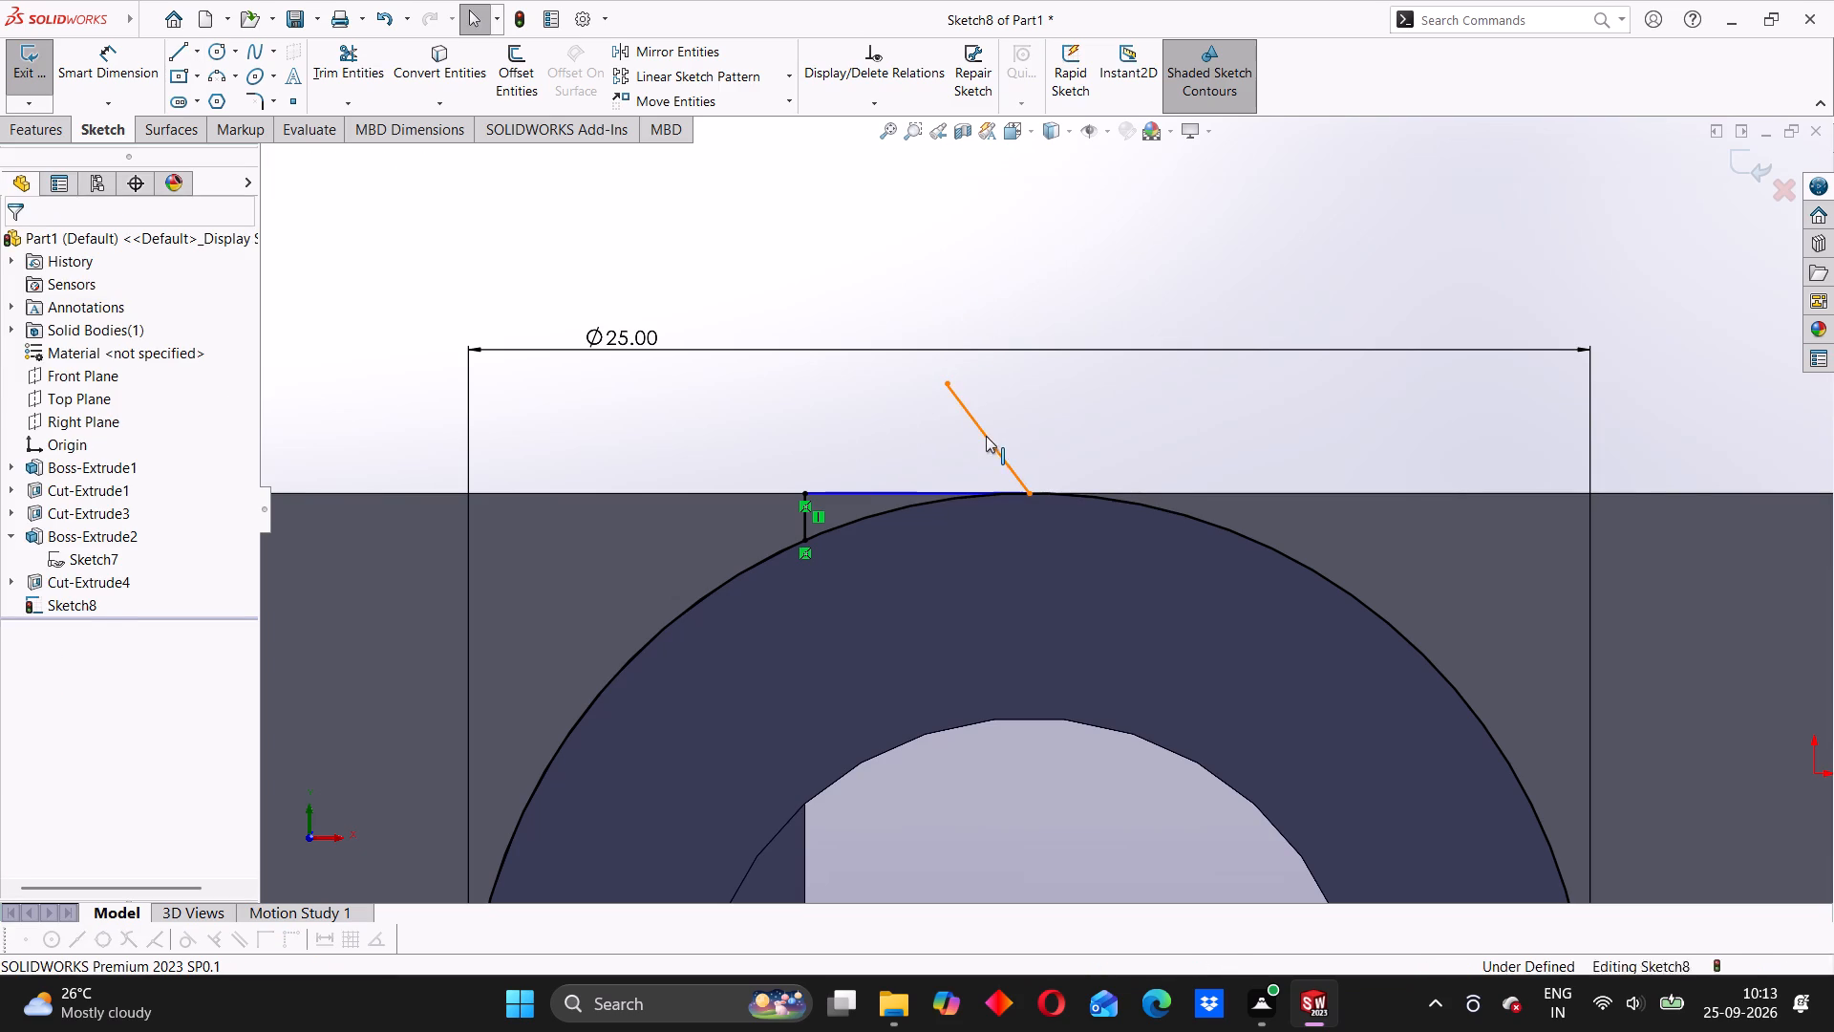
{"action": "key", "text": "Delete"}
Add a Tangent relation between the horizontal line and the circle.
{"action": "left_click", "coordinate": [922, 488]}
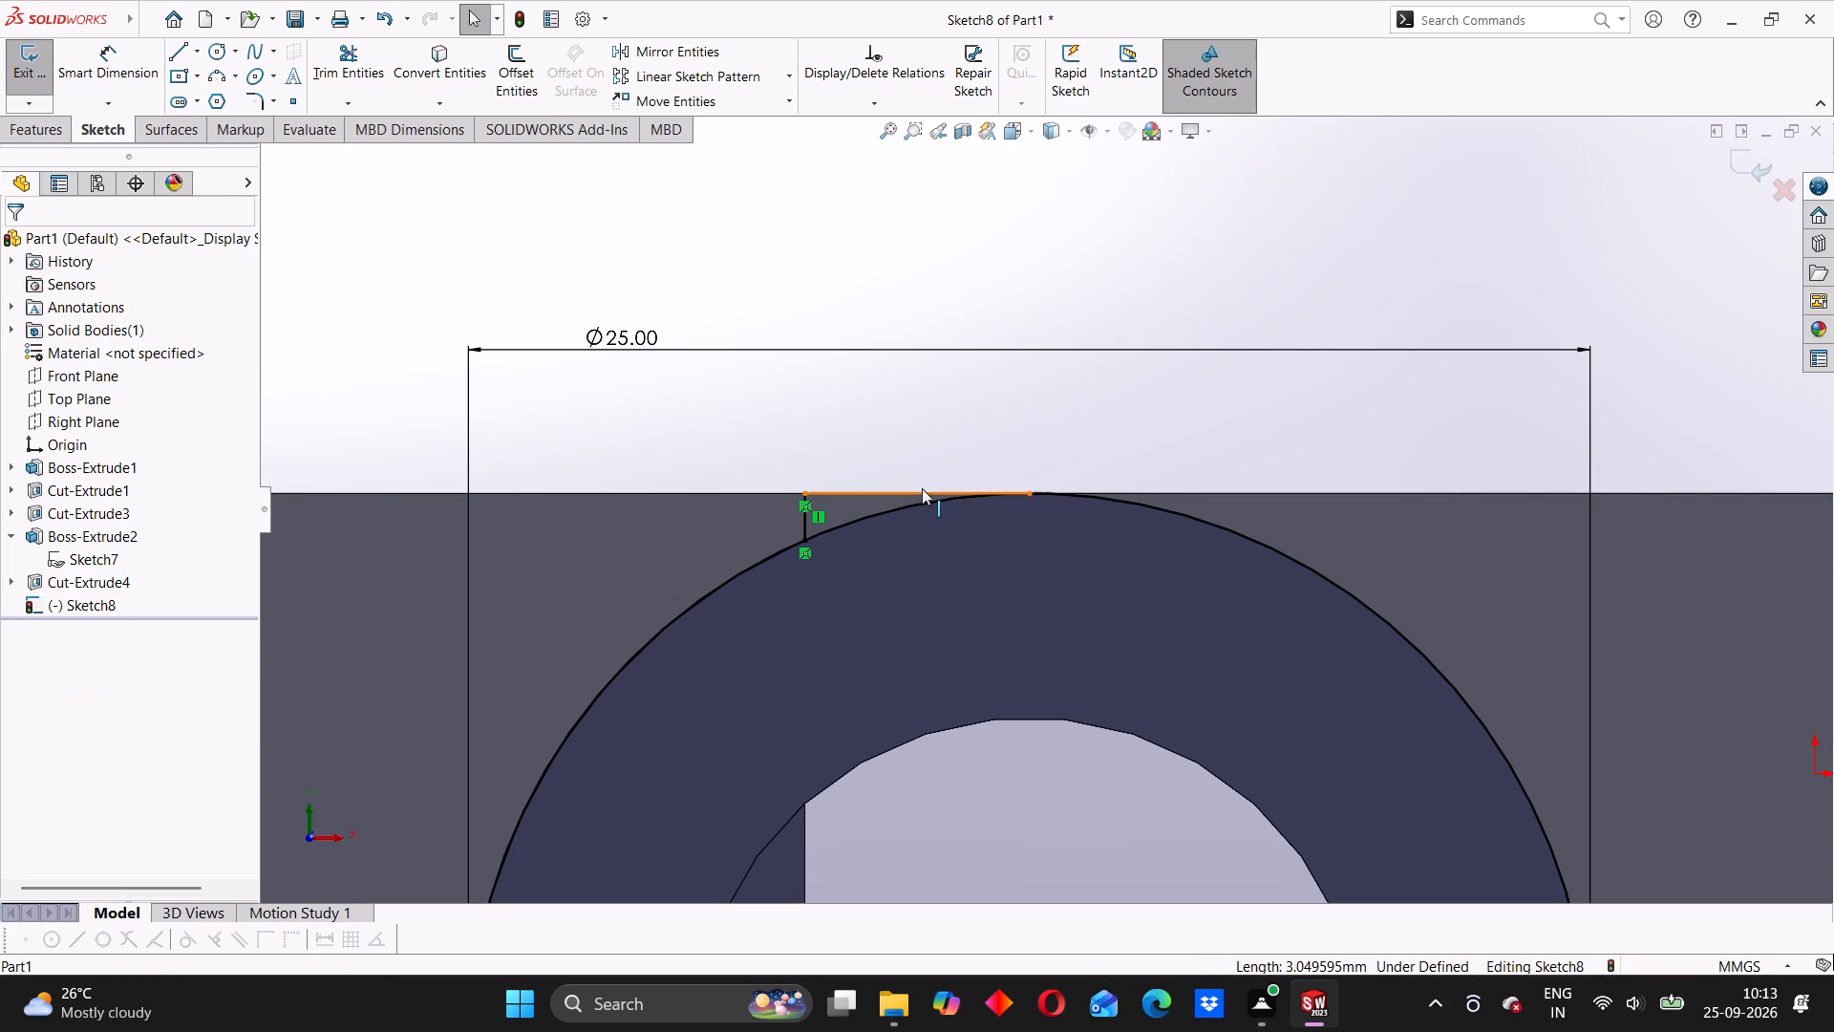
{"action": "left_click", "coordinate": [1078, 497], "text": "ctrl"}
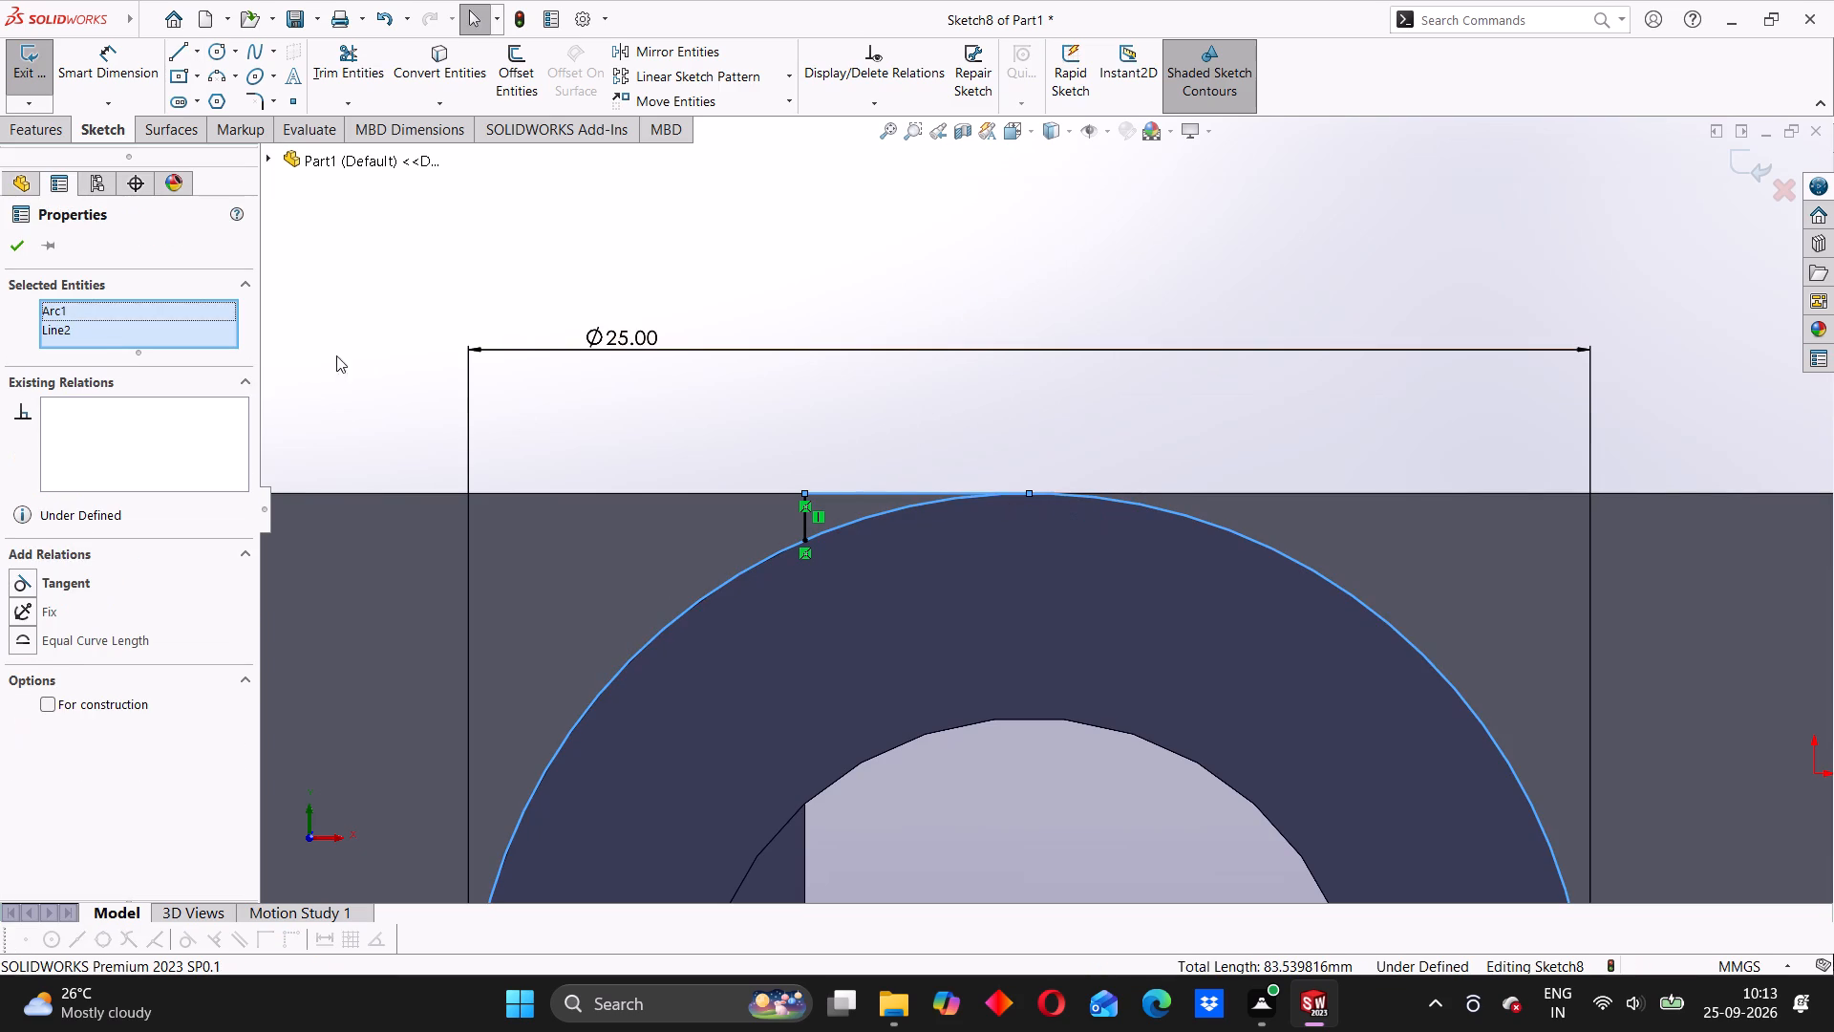
{"action": "left_click", "coordinate": [26, 585]}
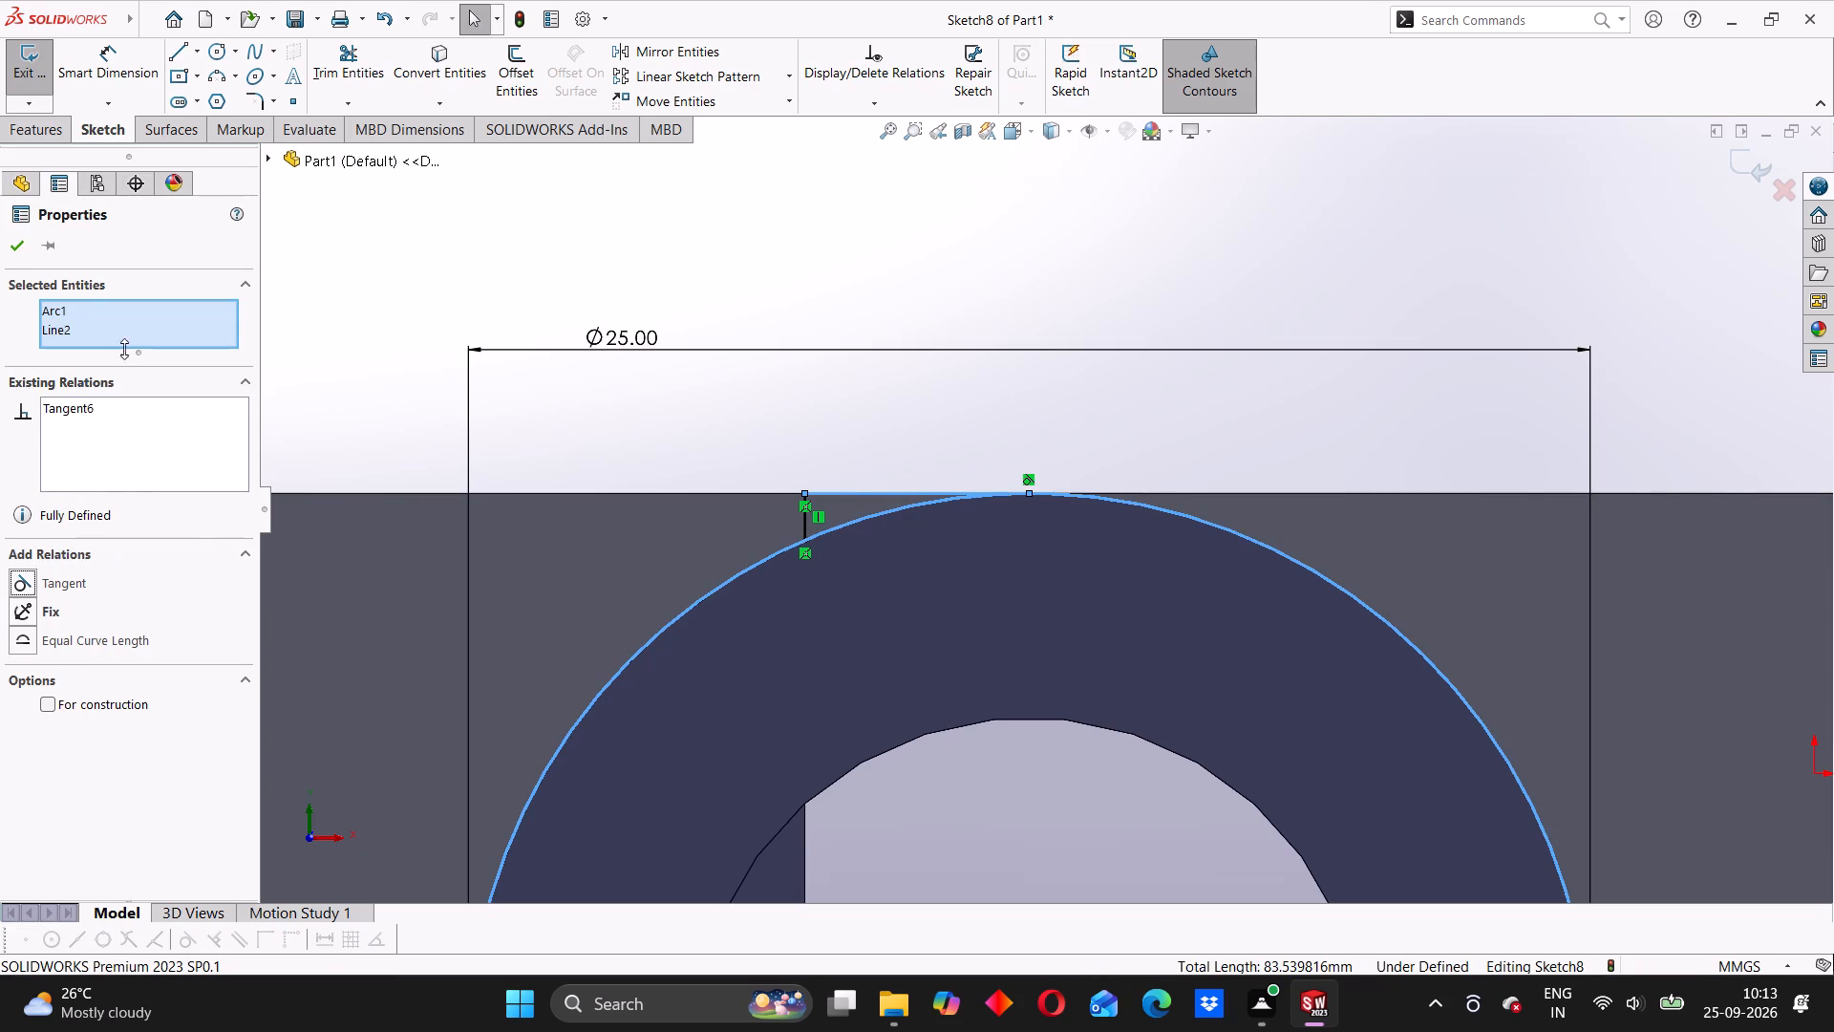
{"action": "left_click", "coordinate": [12, 247]}
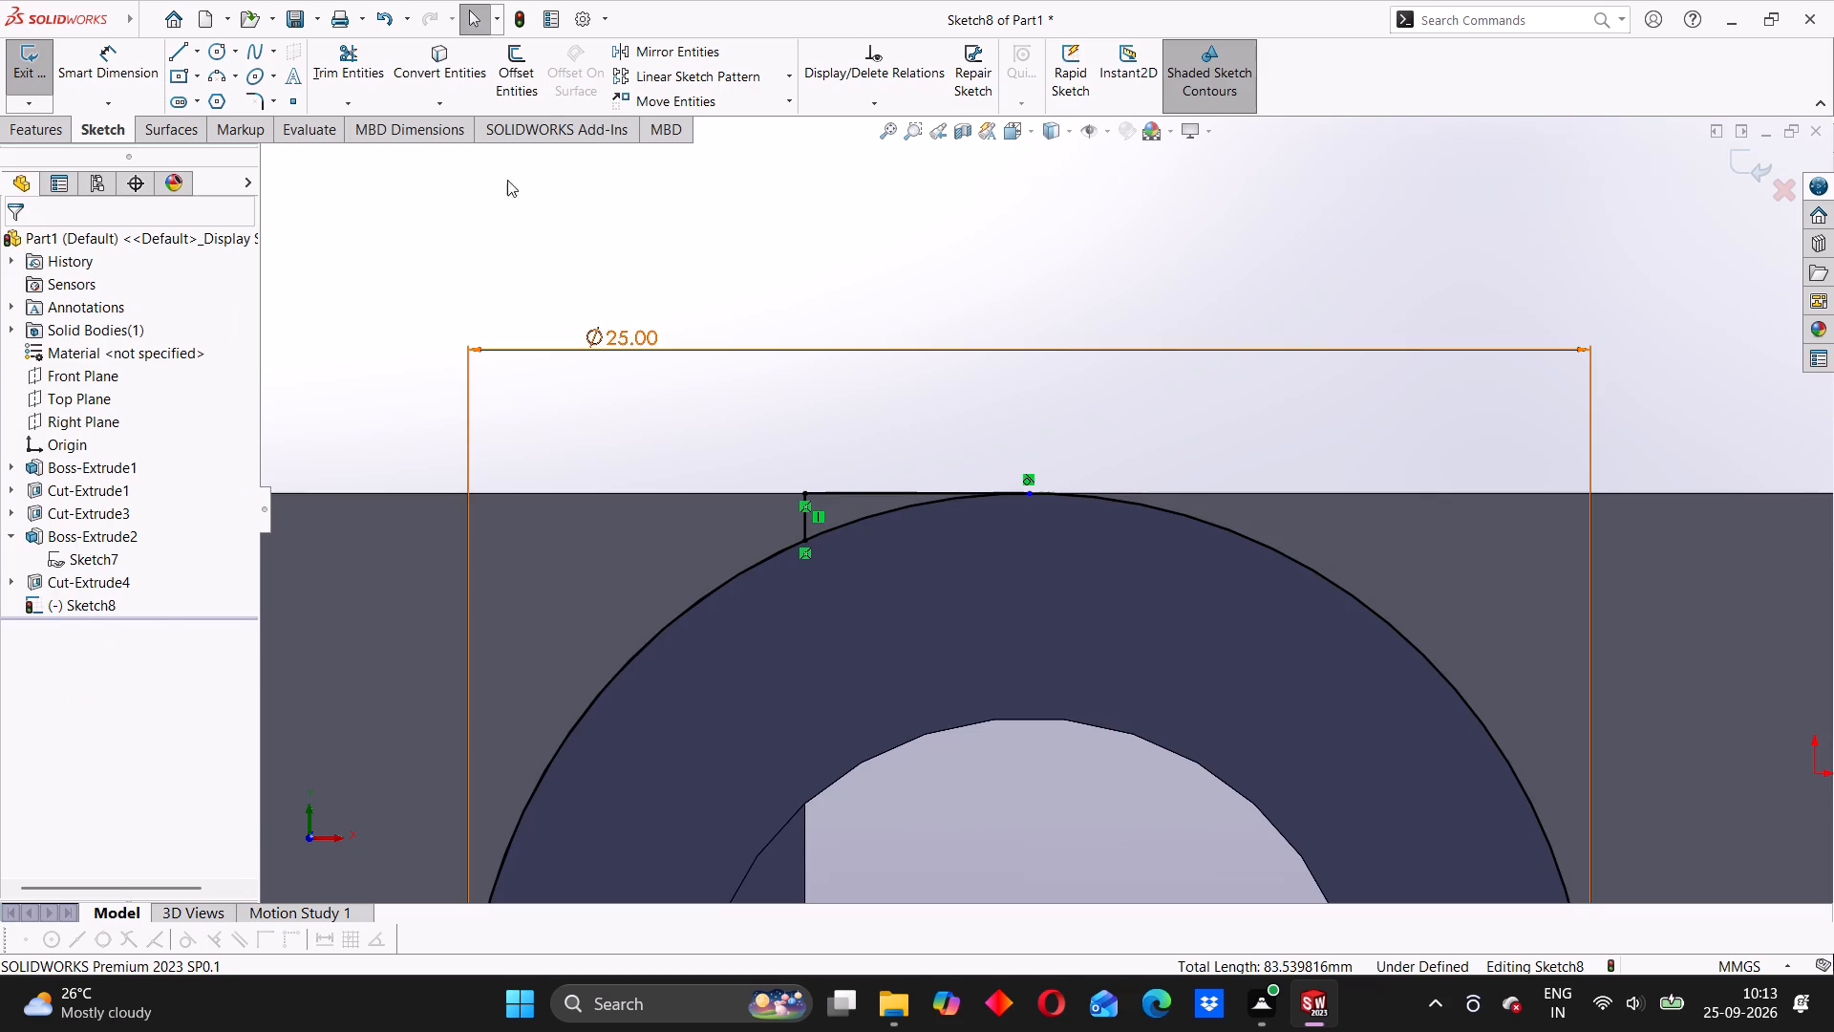
Trim away the circle's outer portion, keeping only the short arc between the notch corner and the end of the horizontal line.
{"action": "left_click", "coordinate": [356, 57]}
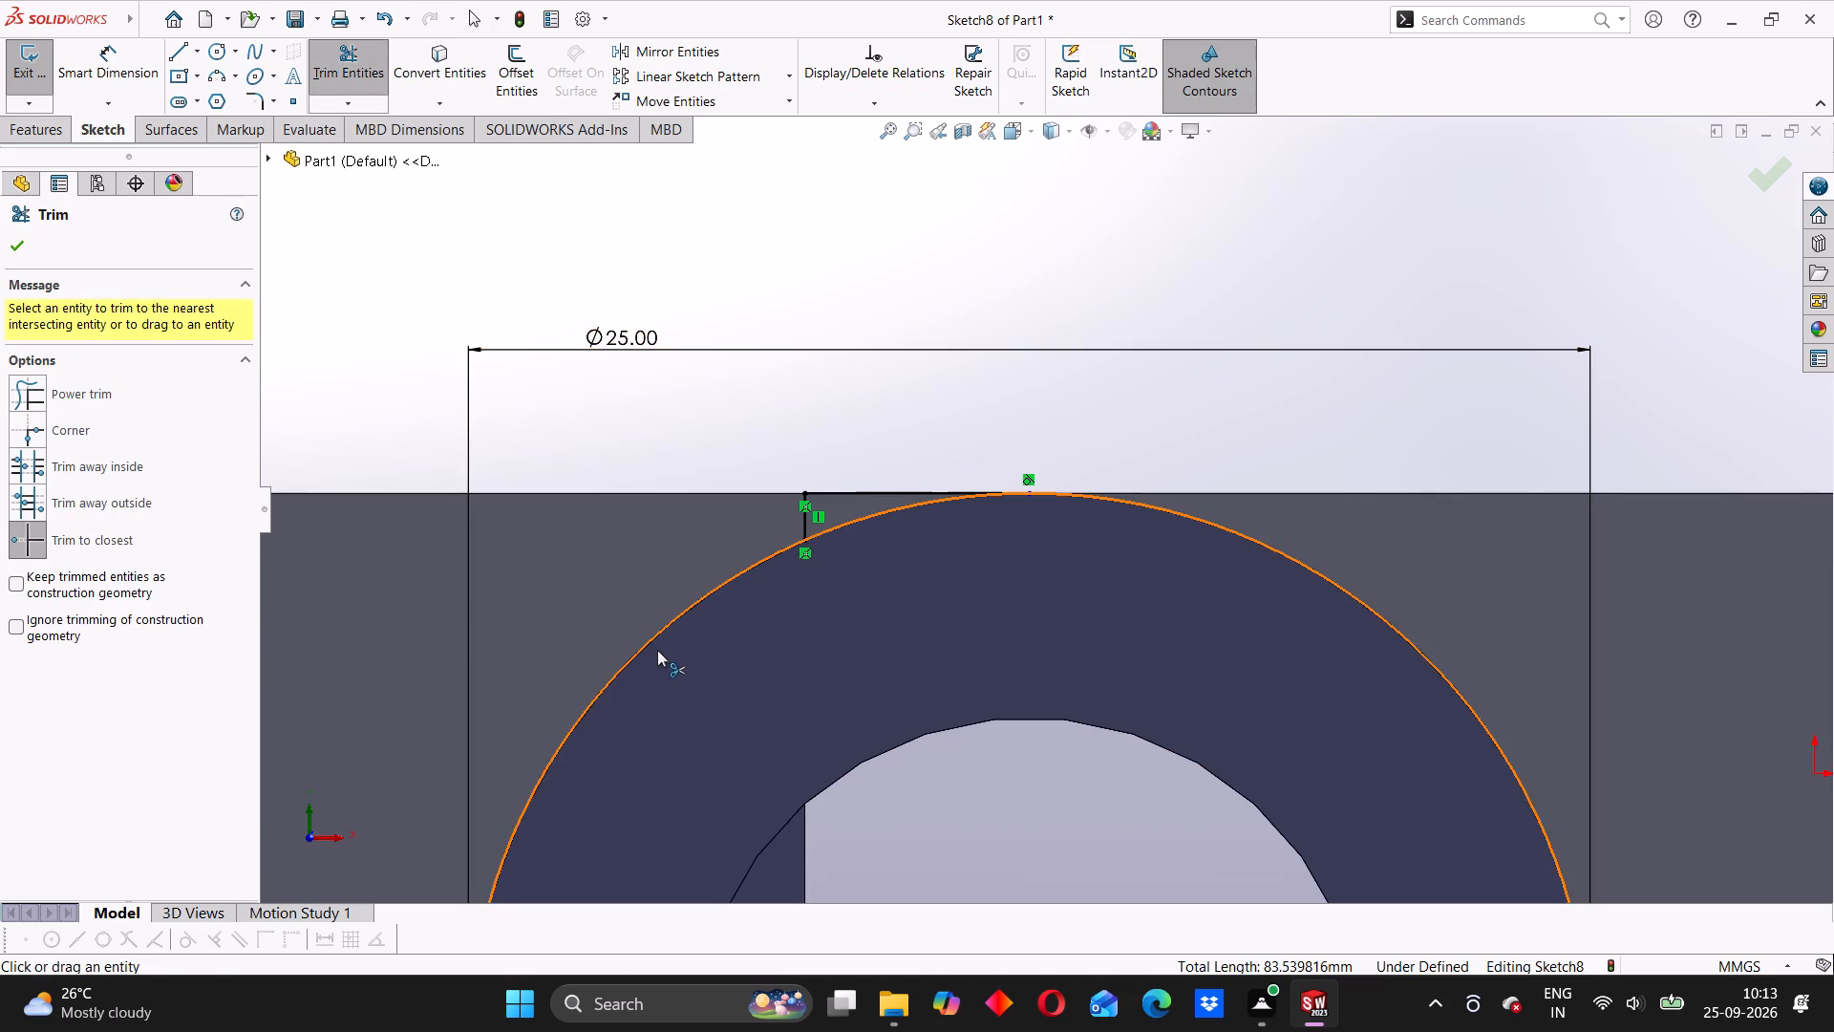
{"action": "scroll", "coordinate": [659, 650], "scroll_direction": "down", "scroll_amount": 3}
{"action": "scroll", "coordinate": [659, 650], "scroll_direction": "up", "scroll_amount": 3}
{"action": "scroll", "coordinate": [818, 703], "scroll_direction": "up", "scroll_amount": 4}
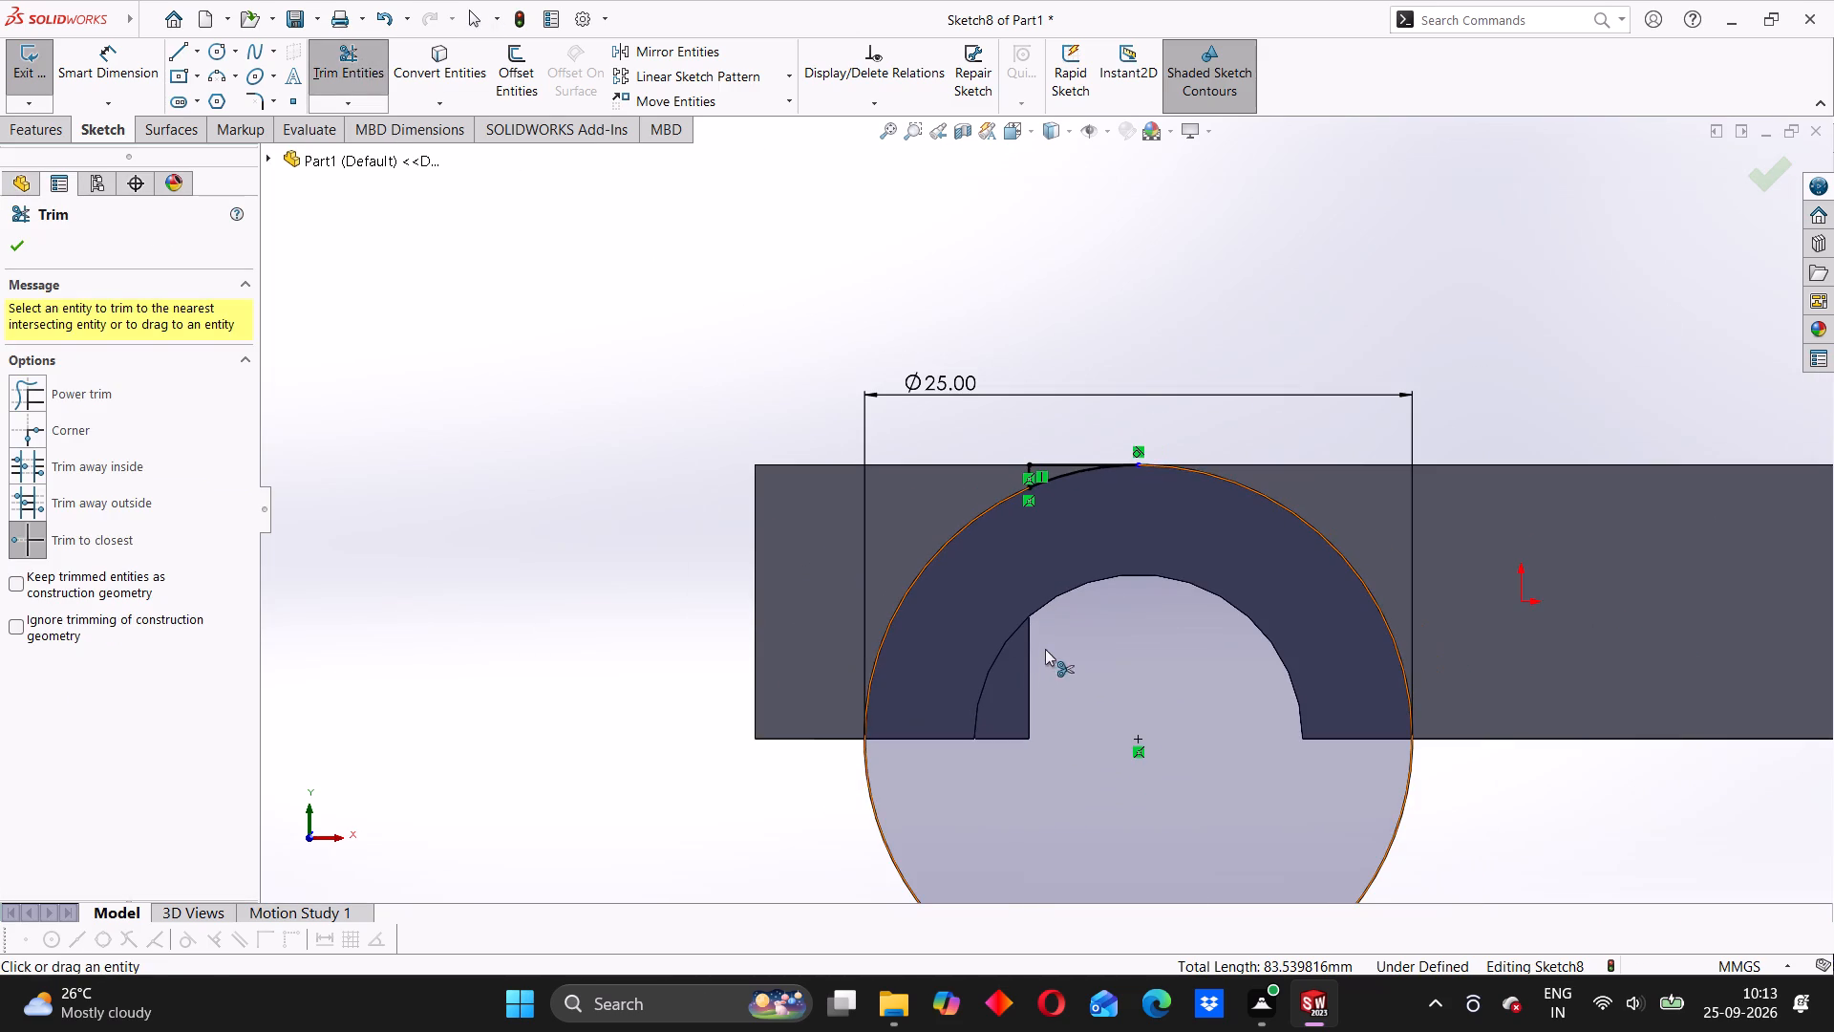
{"action": "scroll", "coordinate": [1069, 600], "scroll_direction": "down", "scroll_amount": 2}
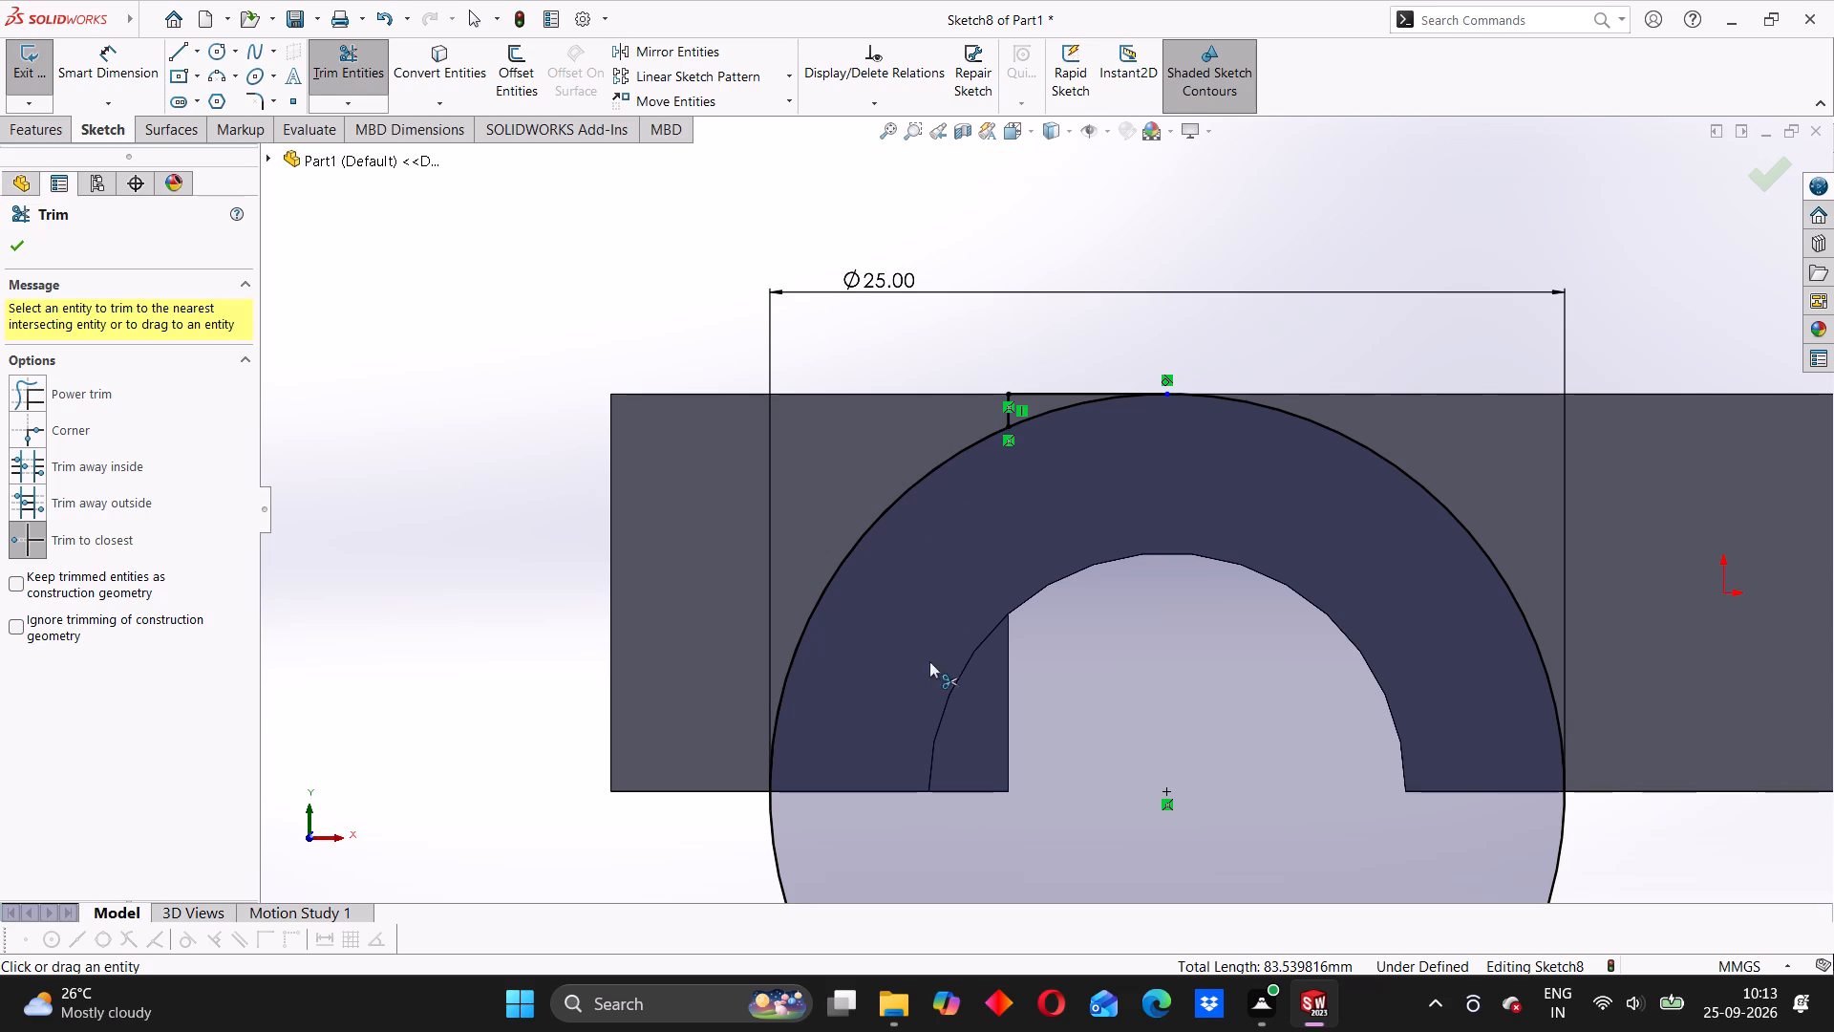
{"action": "left_click", "coordinate": [774, 841]}
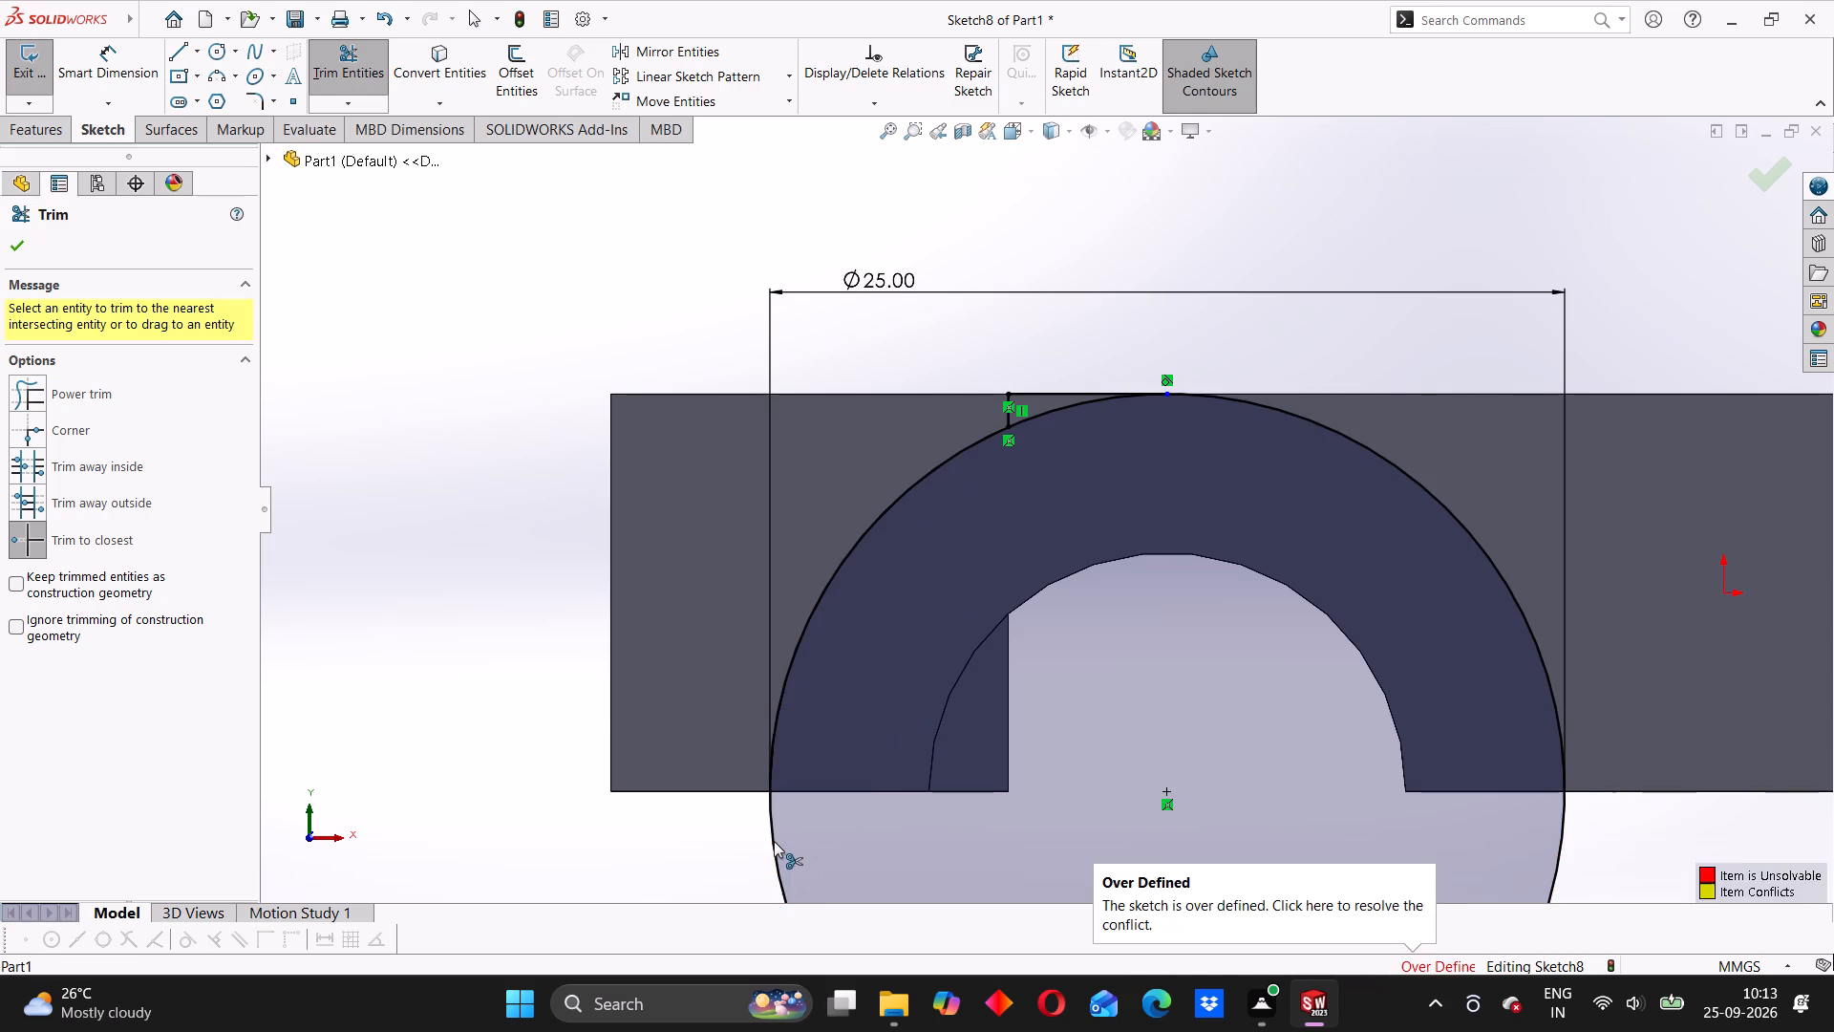
{"action": "scroll", "coordinate": [1026, 483], "scroll_direction": "down", "scroll_amount": 4}
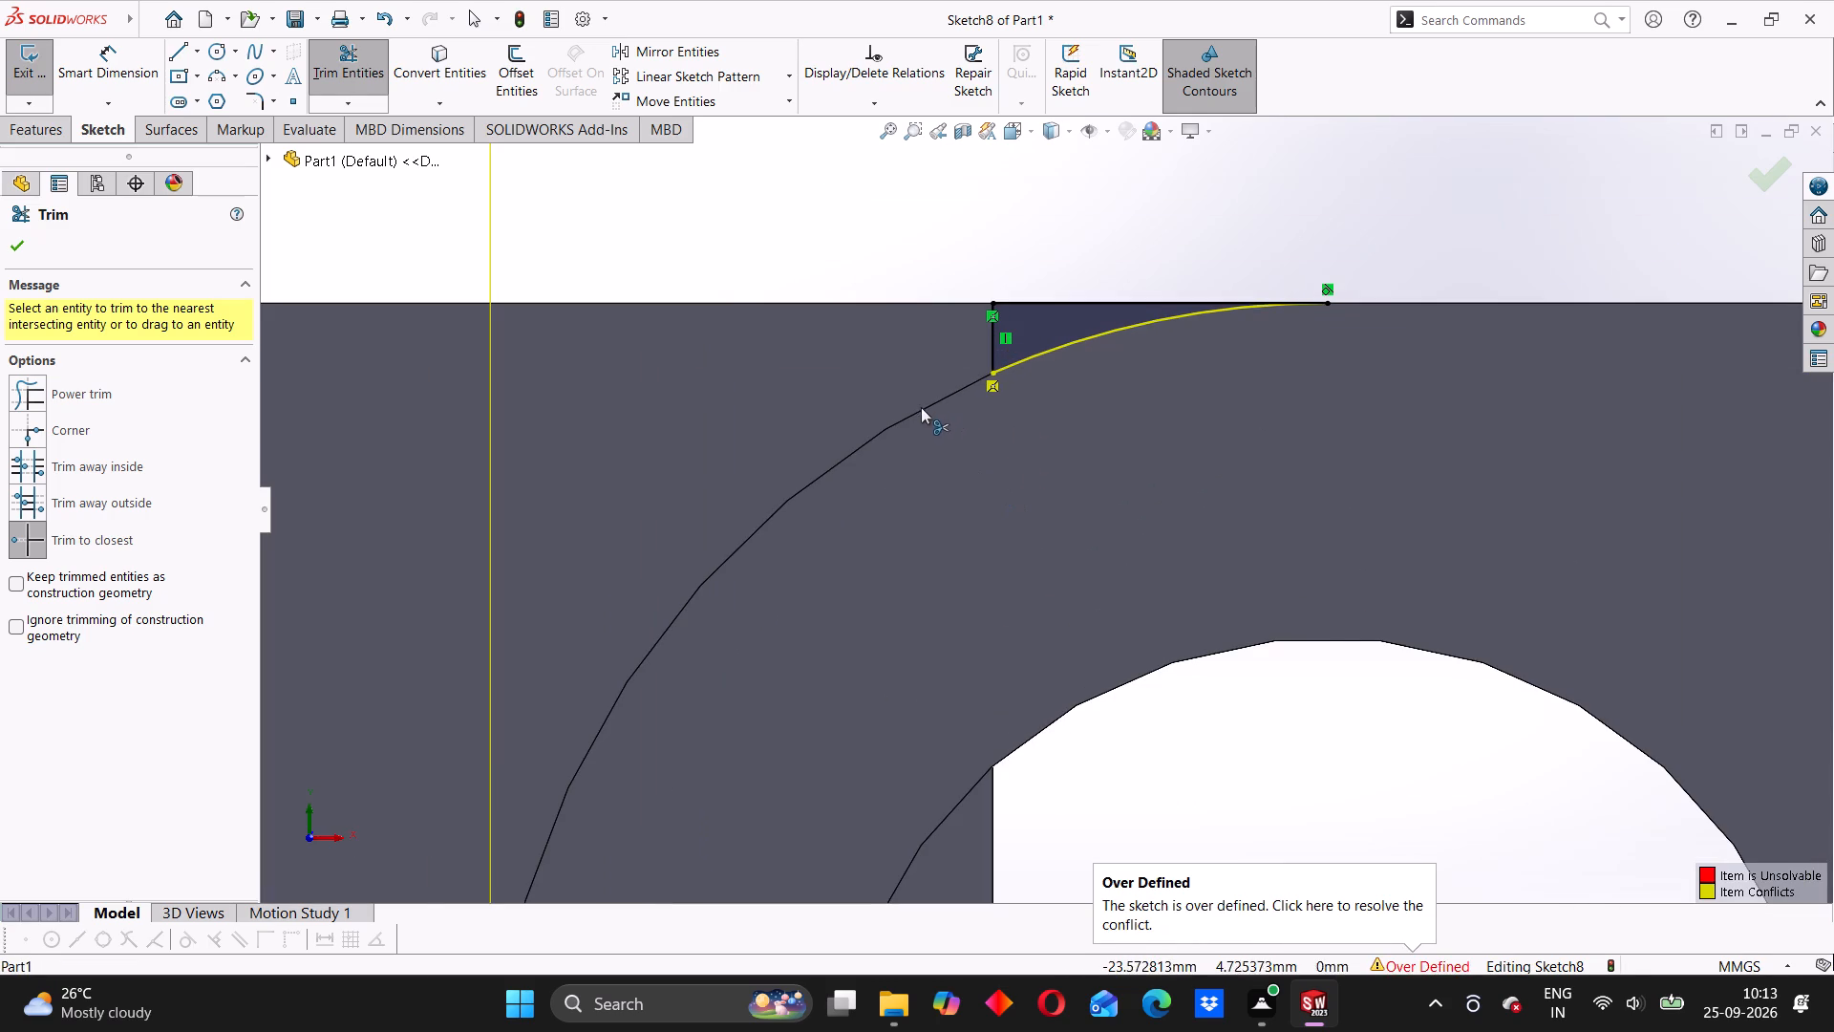
{"action": "scroll", "coordinate": [1092, 397], "scroll_direction": "up", "scroll_amount": 2}
{"action": "scroll", "coordinate": [1124, 323], "scroll_direction": "up", "scroll_amount": 3}
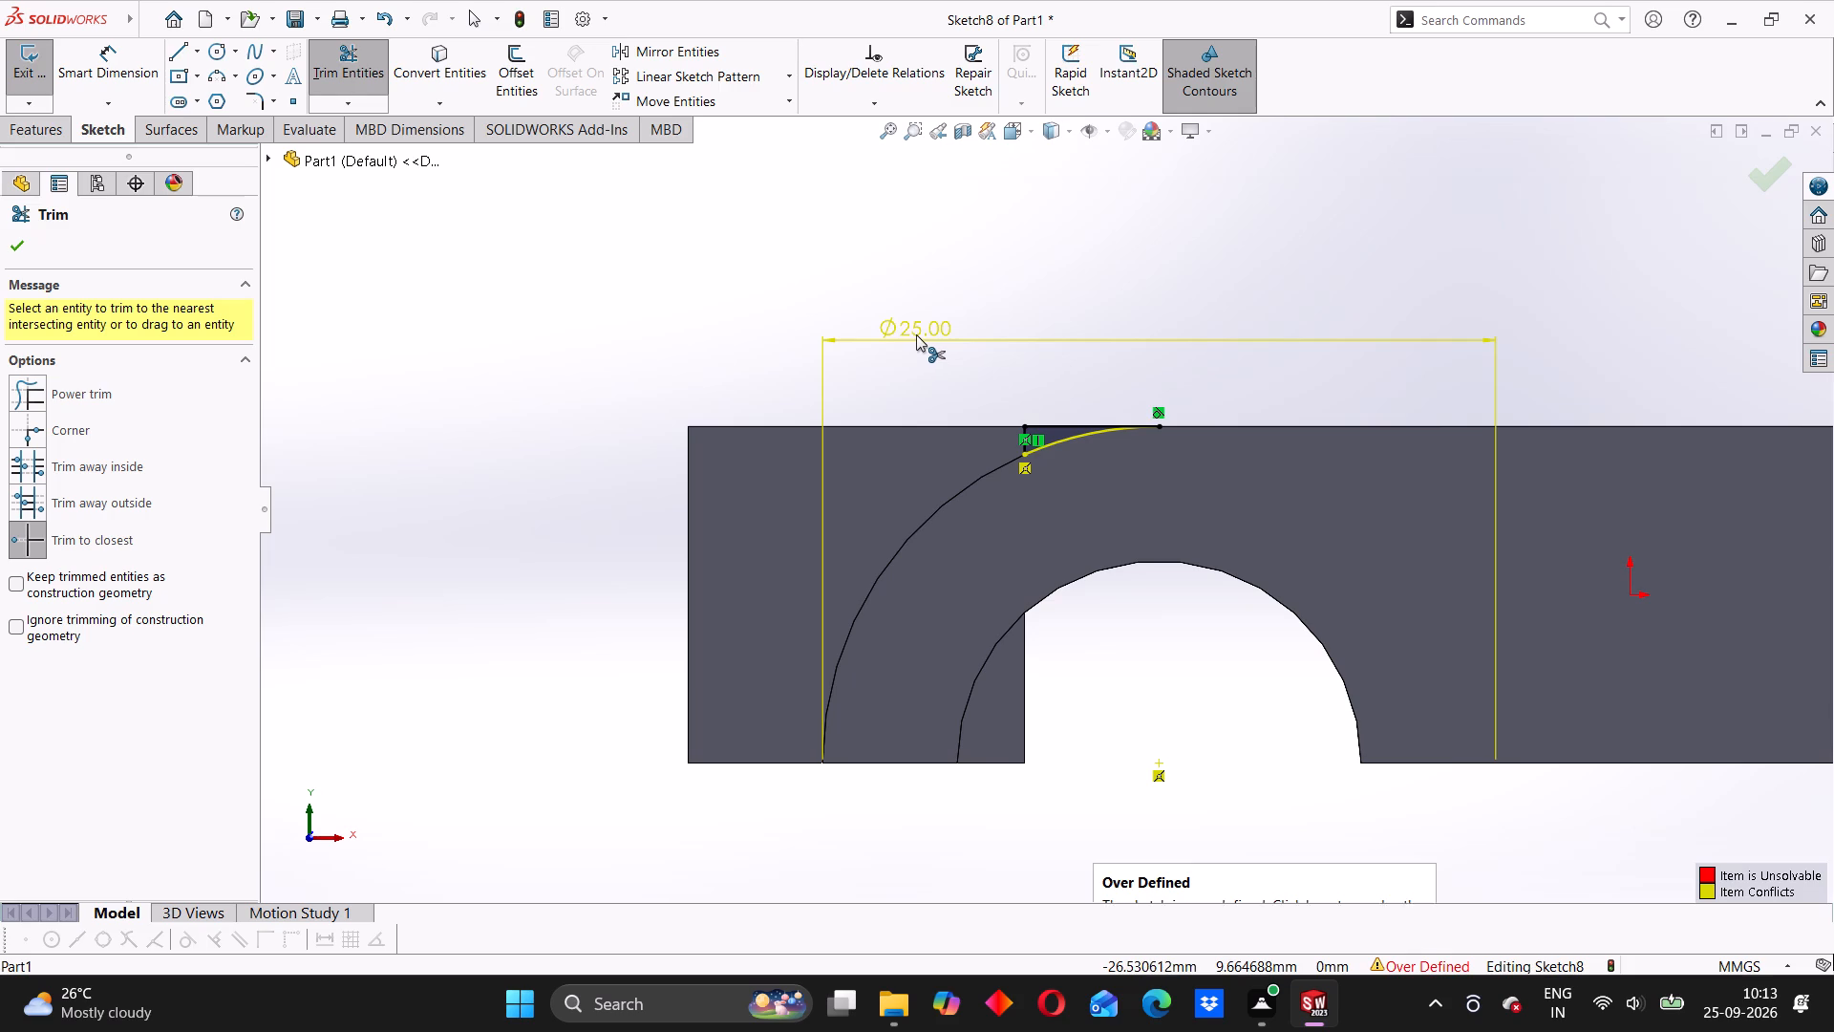
Delete the 25 mm diameter dimension from the remaining arc.
{"action": "left_click", "coordinate": [916, 334]}
{"action": "key", "text": "Delete"}
{"action": "left_click", "coordinate": [15, 251]}
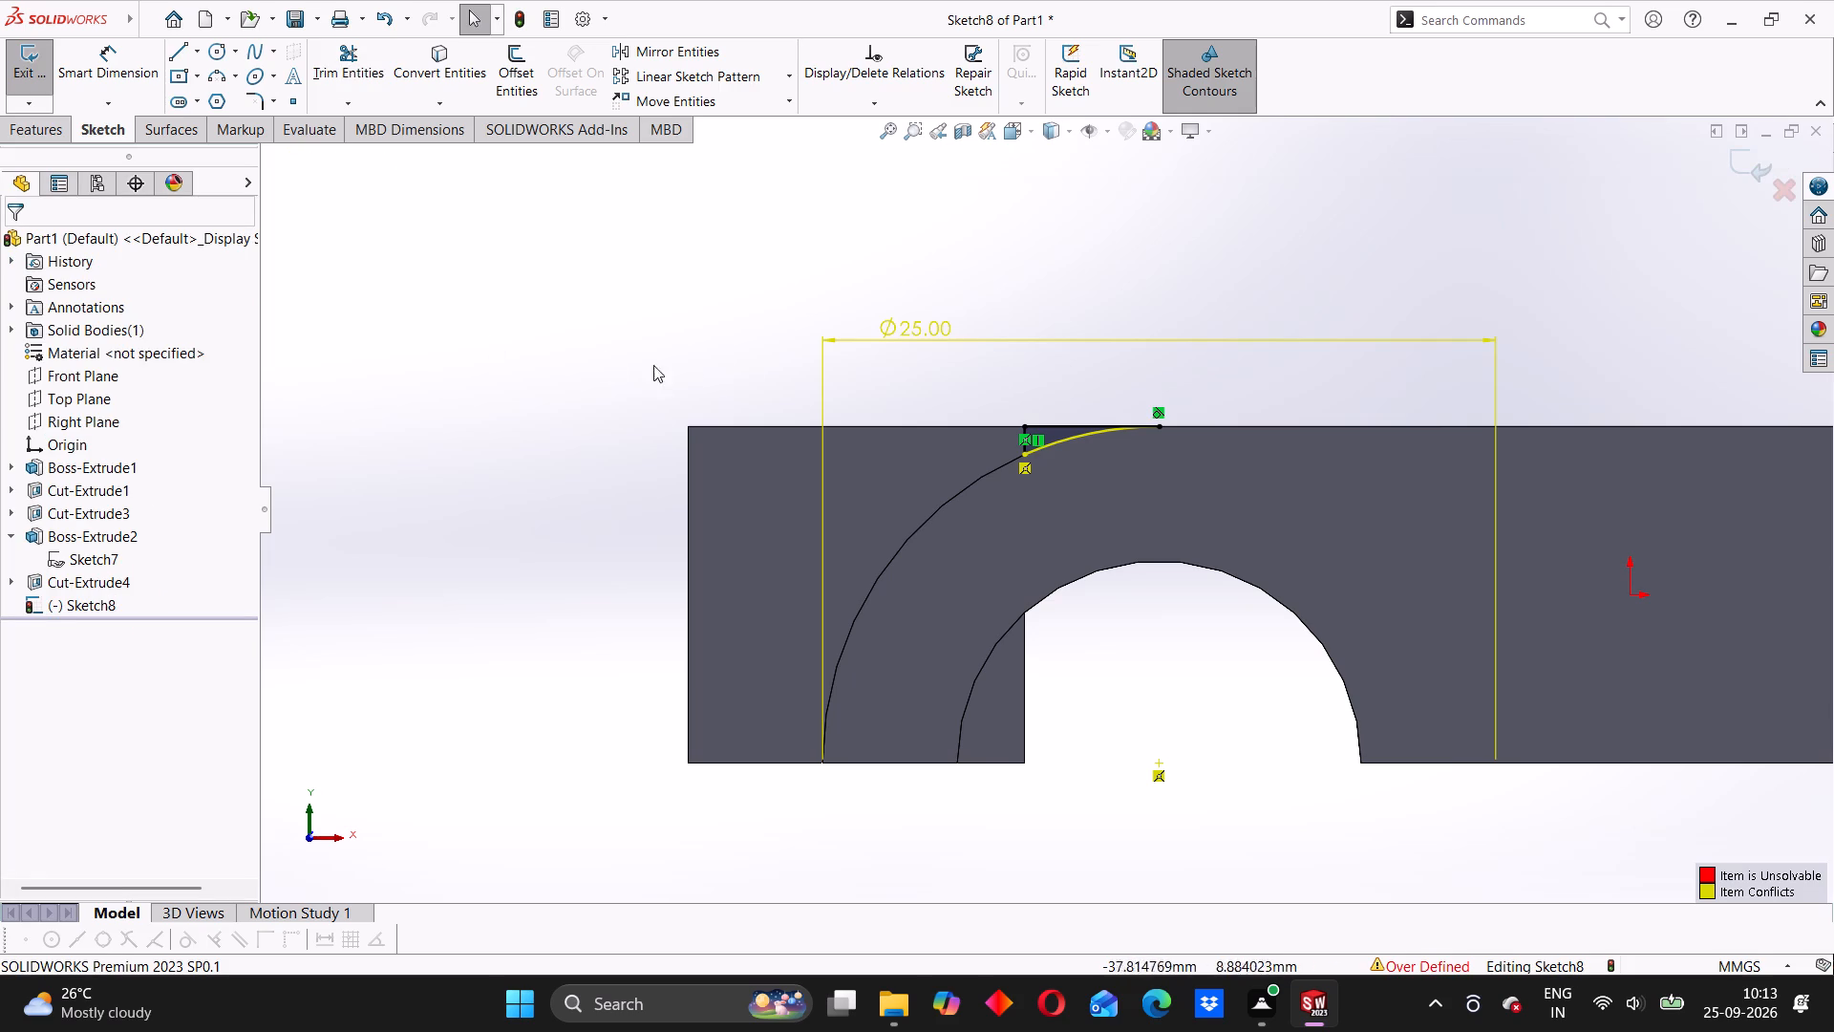
{"action": "left_click", "coordinate": [891, 339]}
{"action": "key", "text": "Delete"}
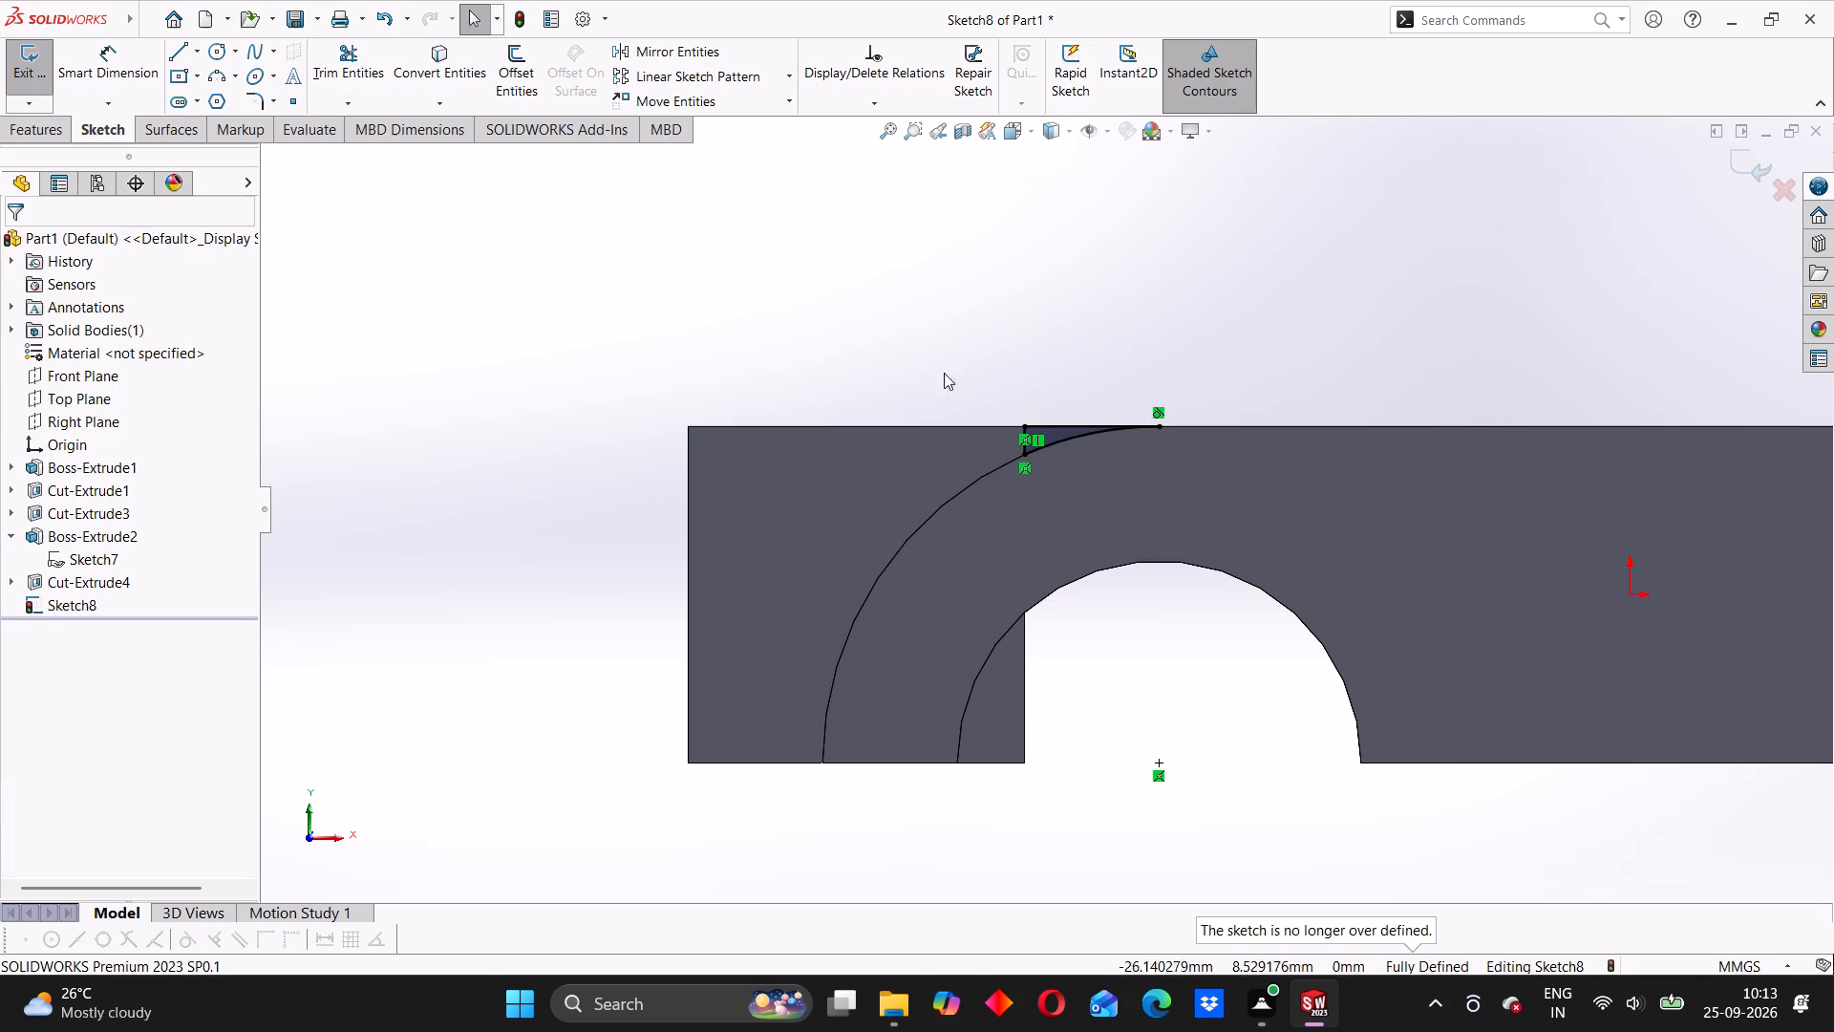
Cut-extrude the small arc-edged corner profile beside the notch into the block with a Blind depth of 5 mm.
{"action": "scroll", "coordinate": [1111, 509], "scroll_direction": "down", "scroll_amount": 2}
{"action": "scroll", "coordinate": [1105, 515], "scroll_direction": "up", "scroll_amount": 3}
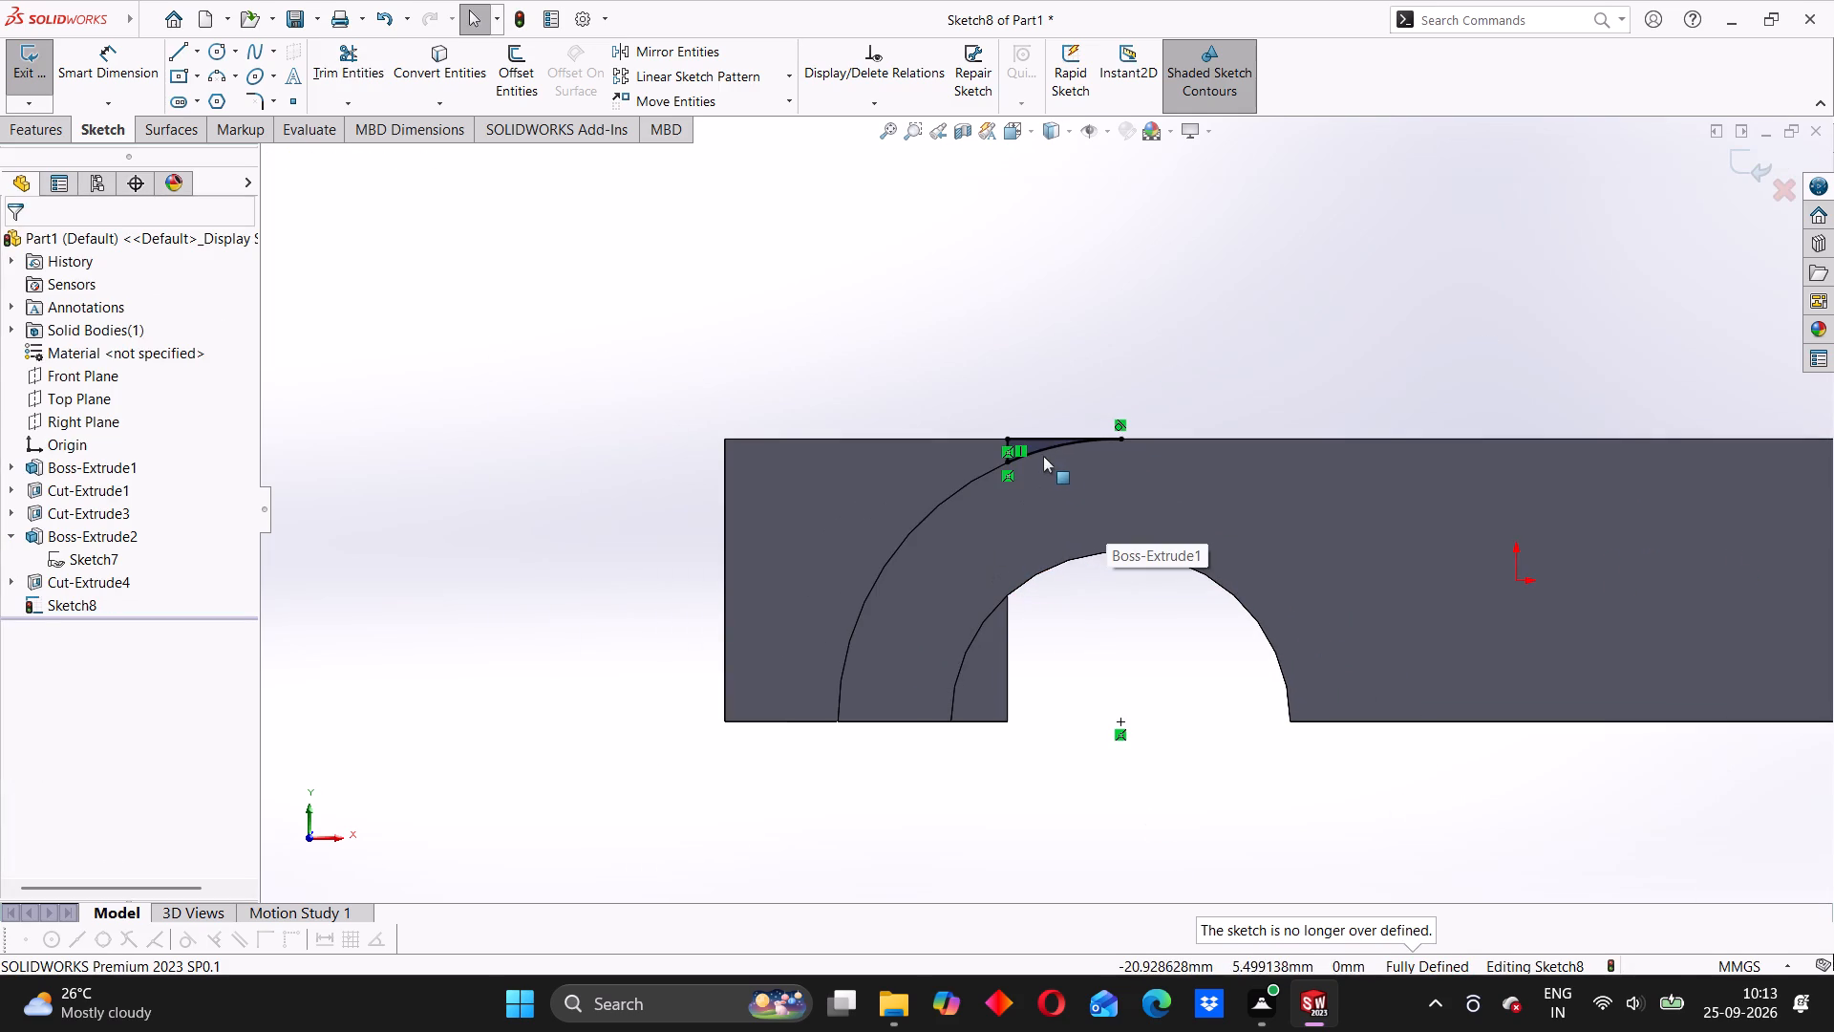
{"action": "middle_click_drag", "start_coordinate": [1084, 721], "coordinate": [1156, 786]}
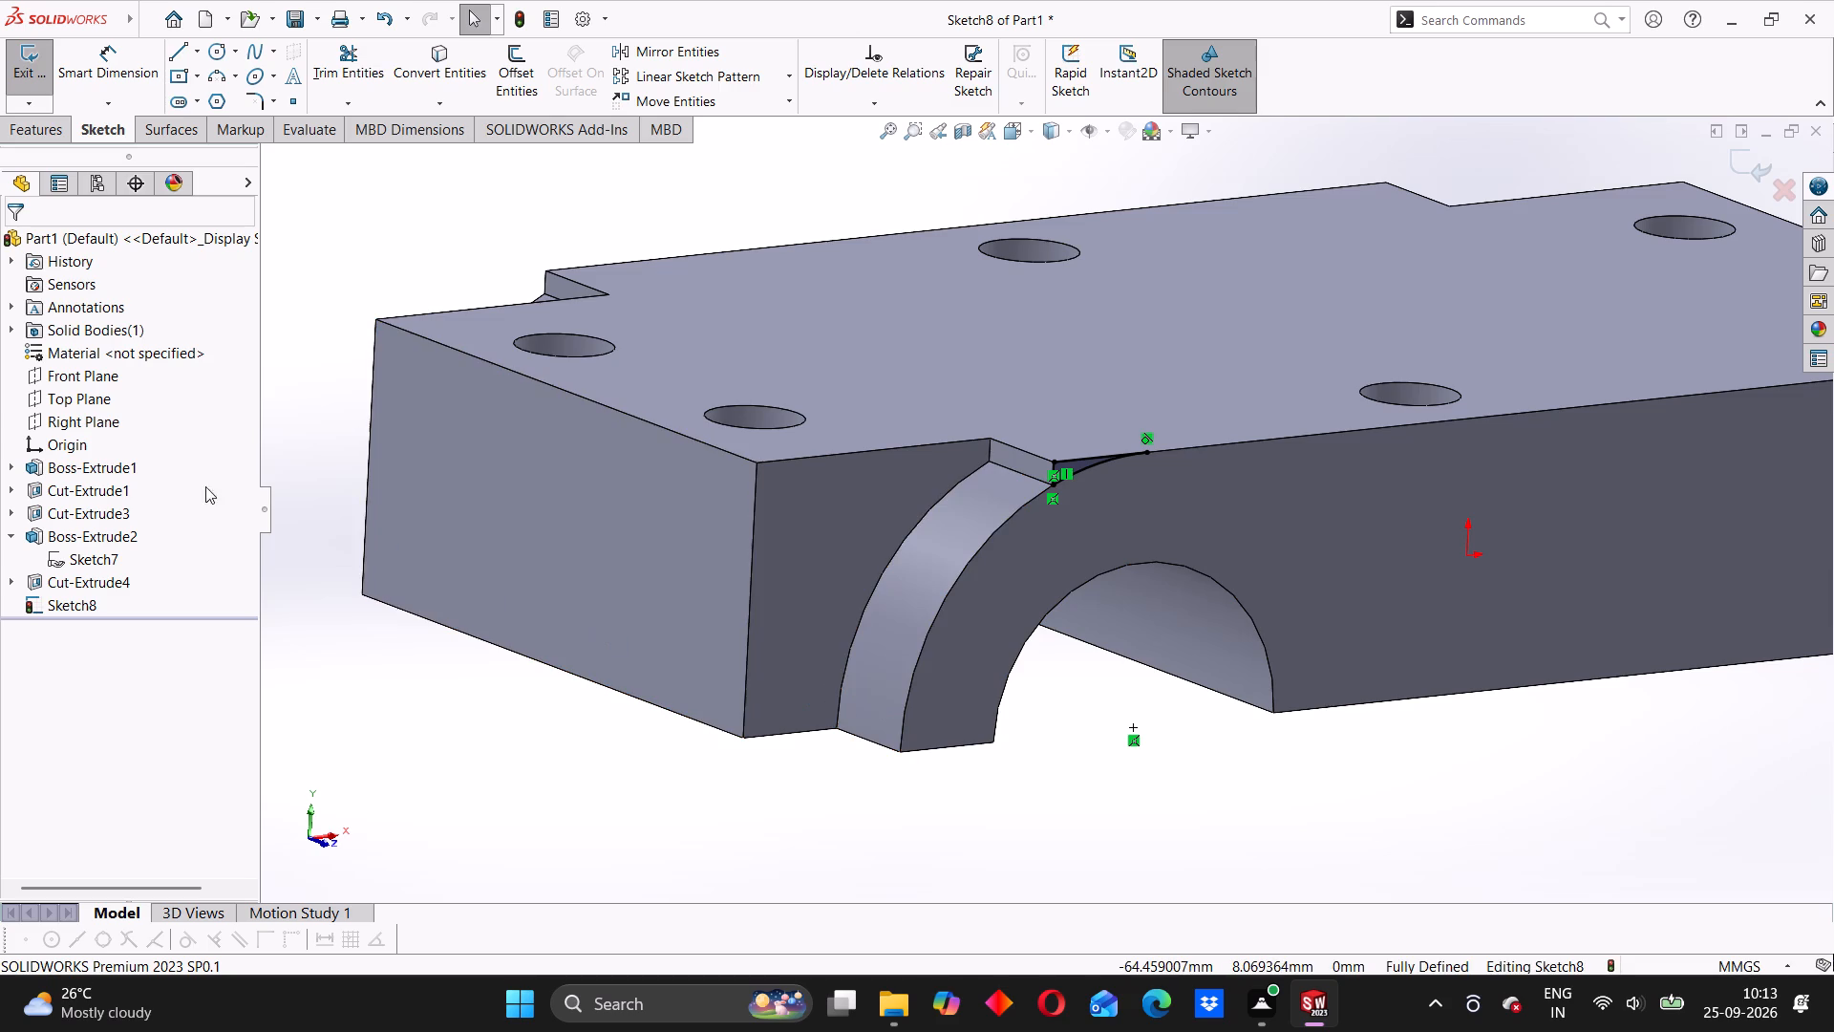
{"action": "left_click", "coordinate": [51, 138]}
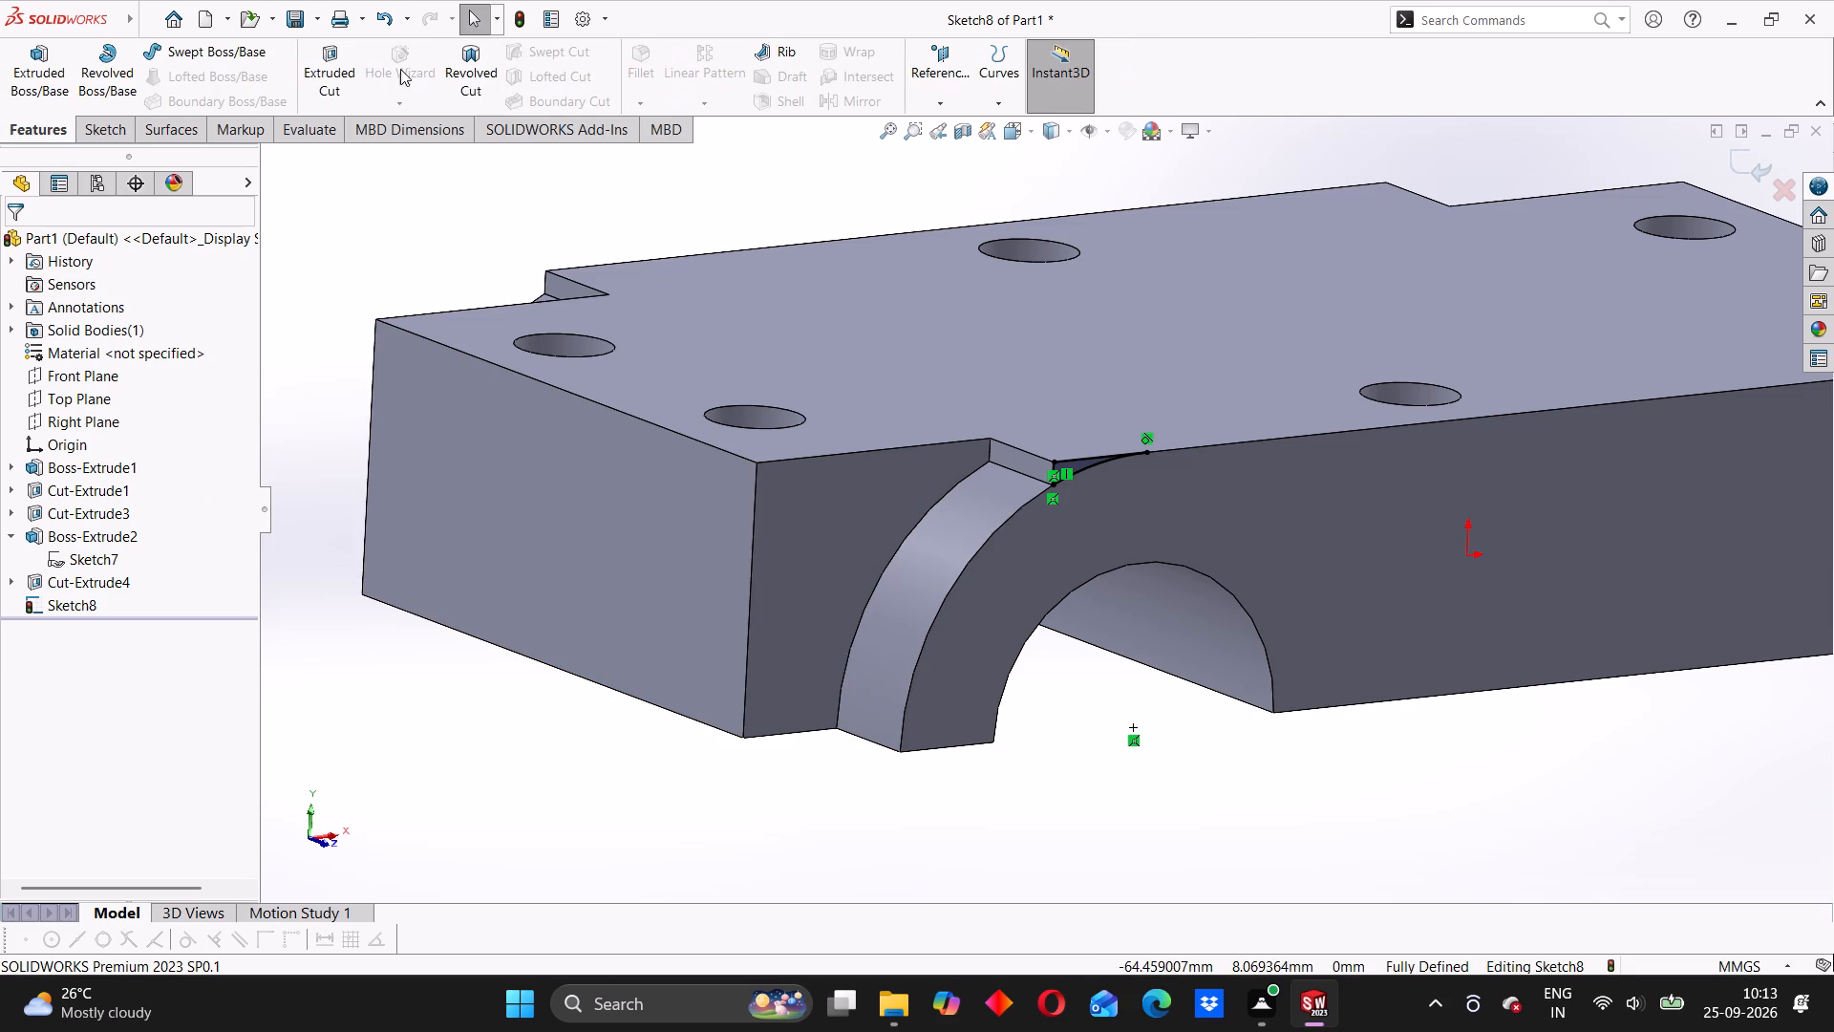
{"action": "left_click", "coordinate": [321, 59]}
{"action": "scroll", "coordinate": [1015, 618], "scroll_direction": "up", "scroll_amount": 1}
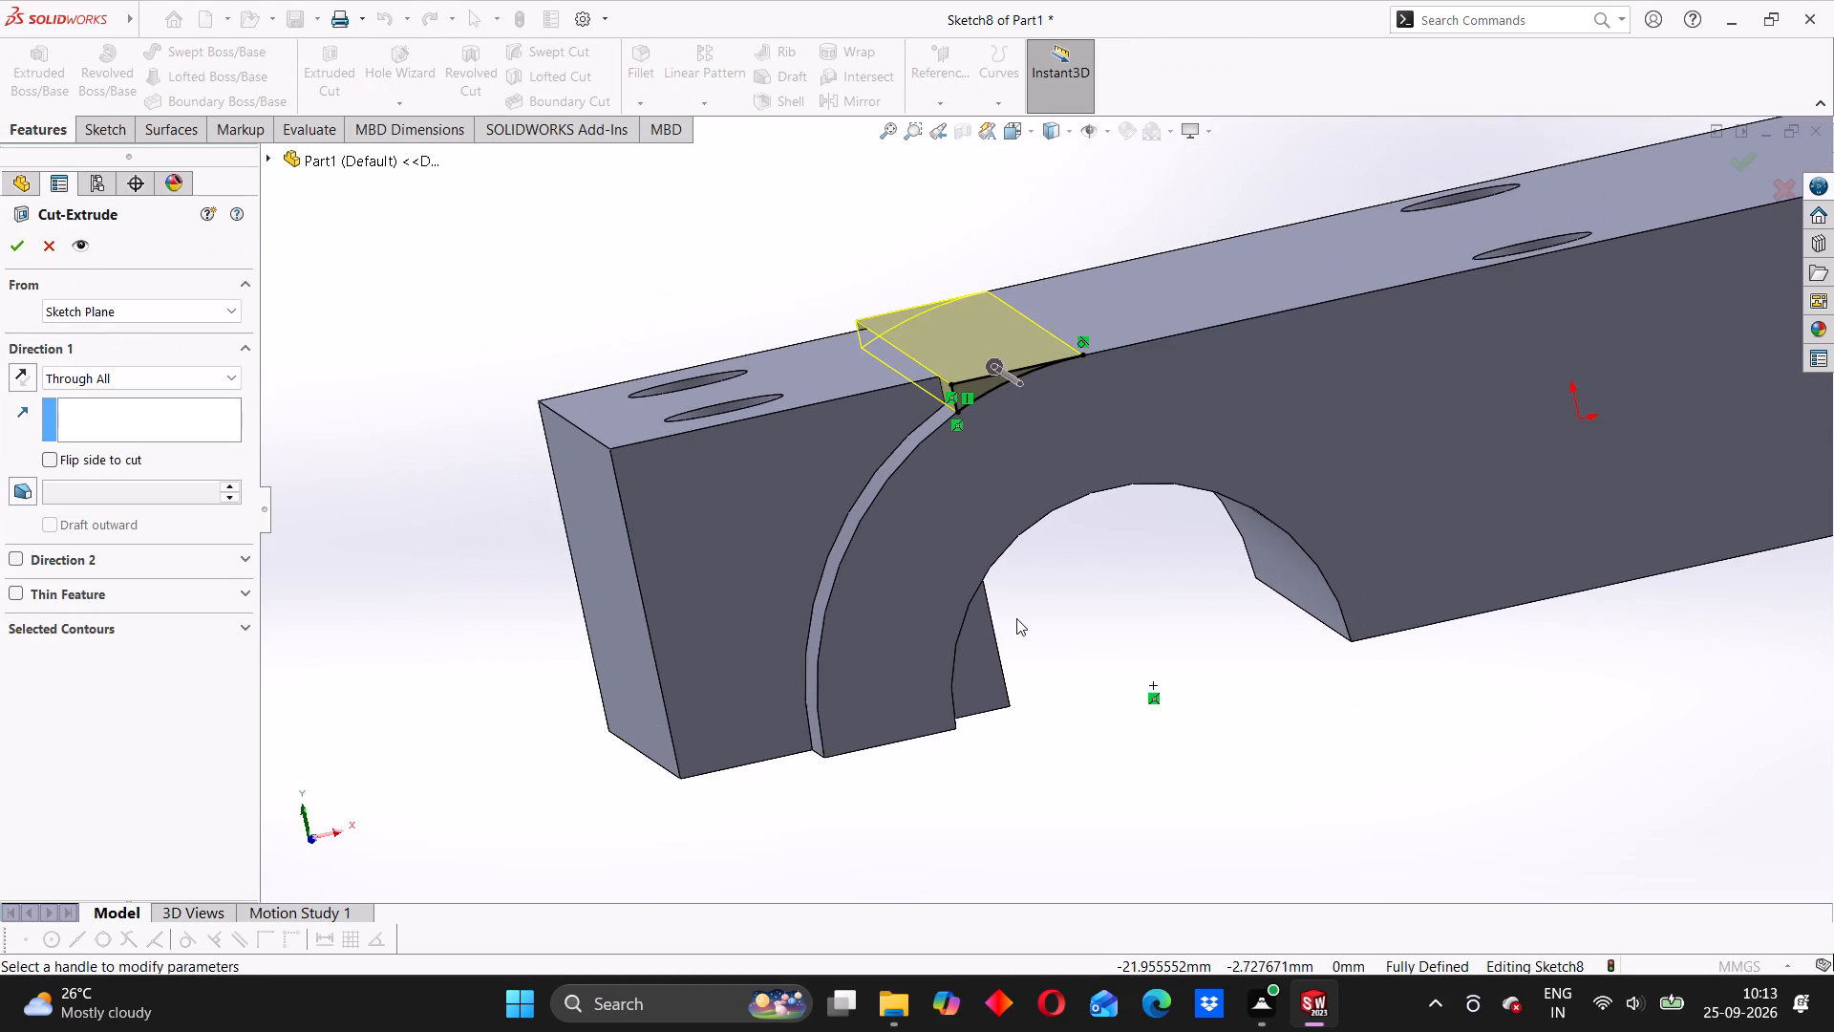
{"action": "middle_click_drag", "start_coordinate": [1024, 628], "coordinate": [1094, 672]}
{"action": "scroll", "coordinate": [1094, 672], "scroll_direction": "up", "scroll_amount": 3}
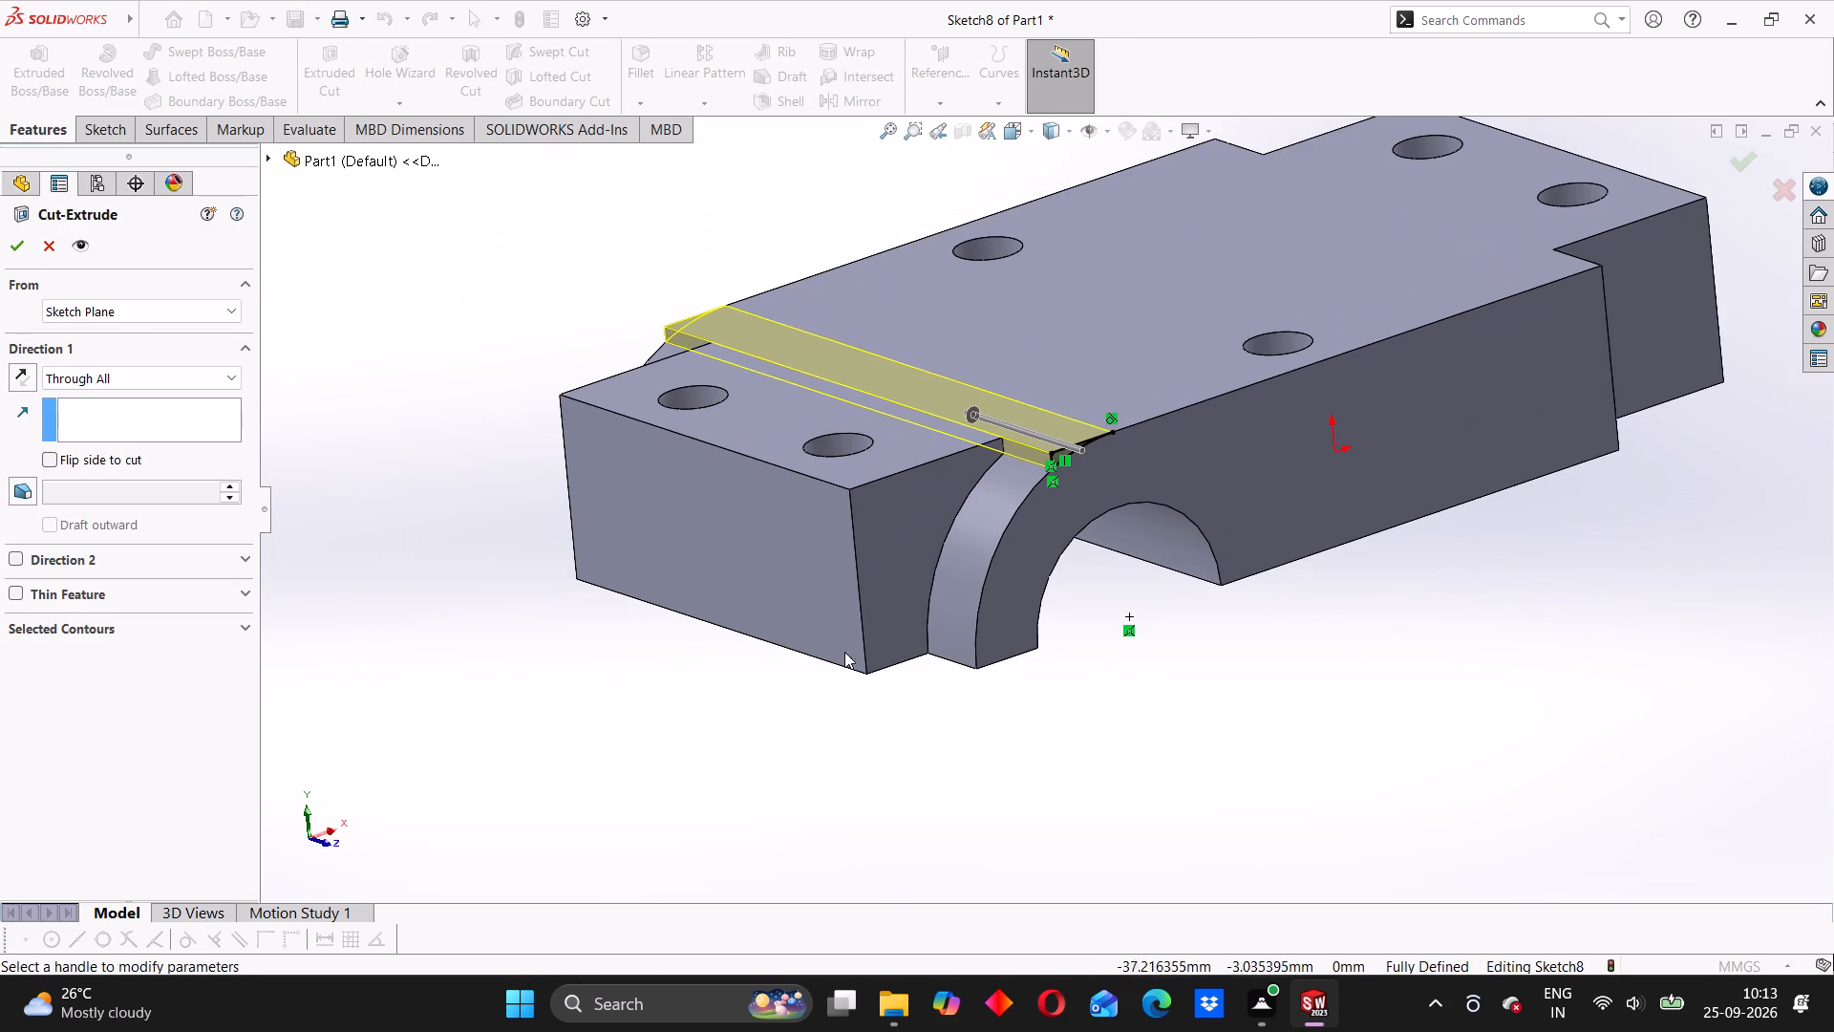
{"action": "left_click", "coordinate": [81, 382]}
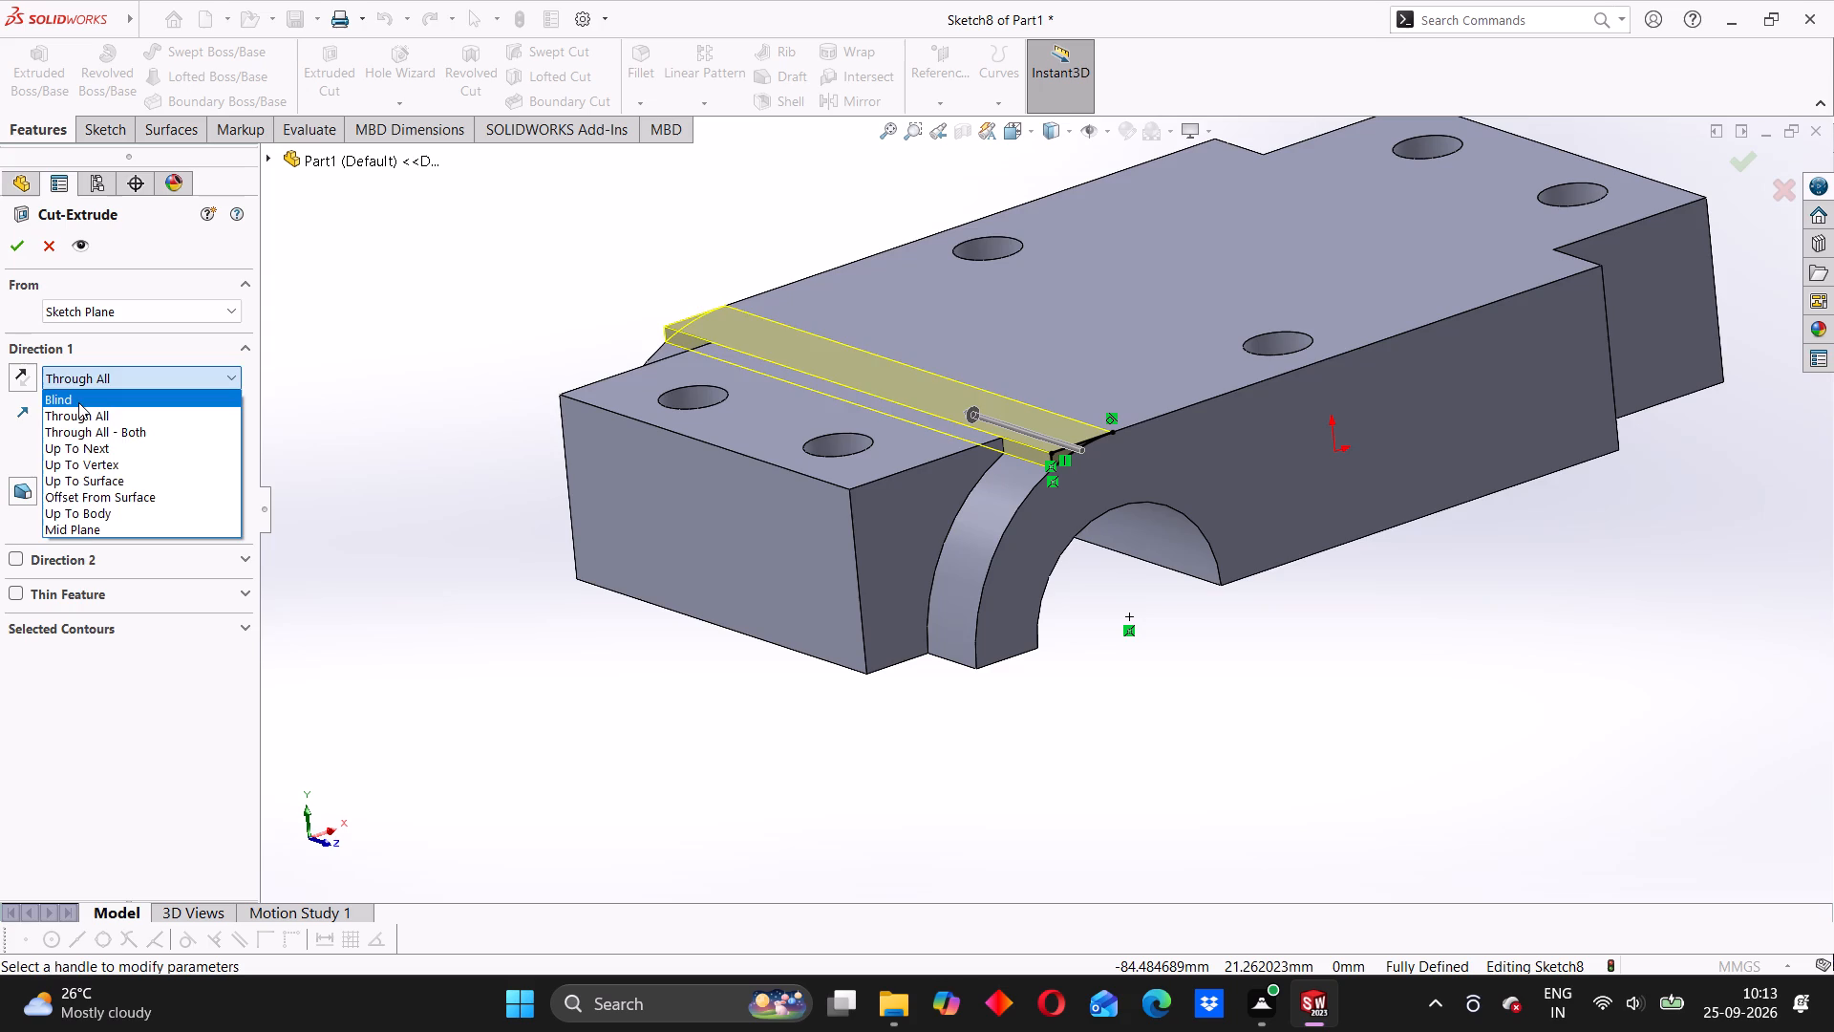
{"action": "left_click", "coordinate": [78, 402]}
{"action": "middle_click_drag", "start_coordinate": [774, 591], "coordinate": [813, 606]}
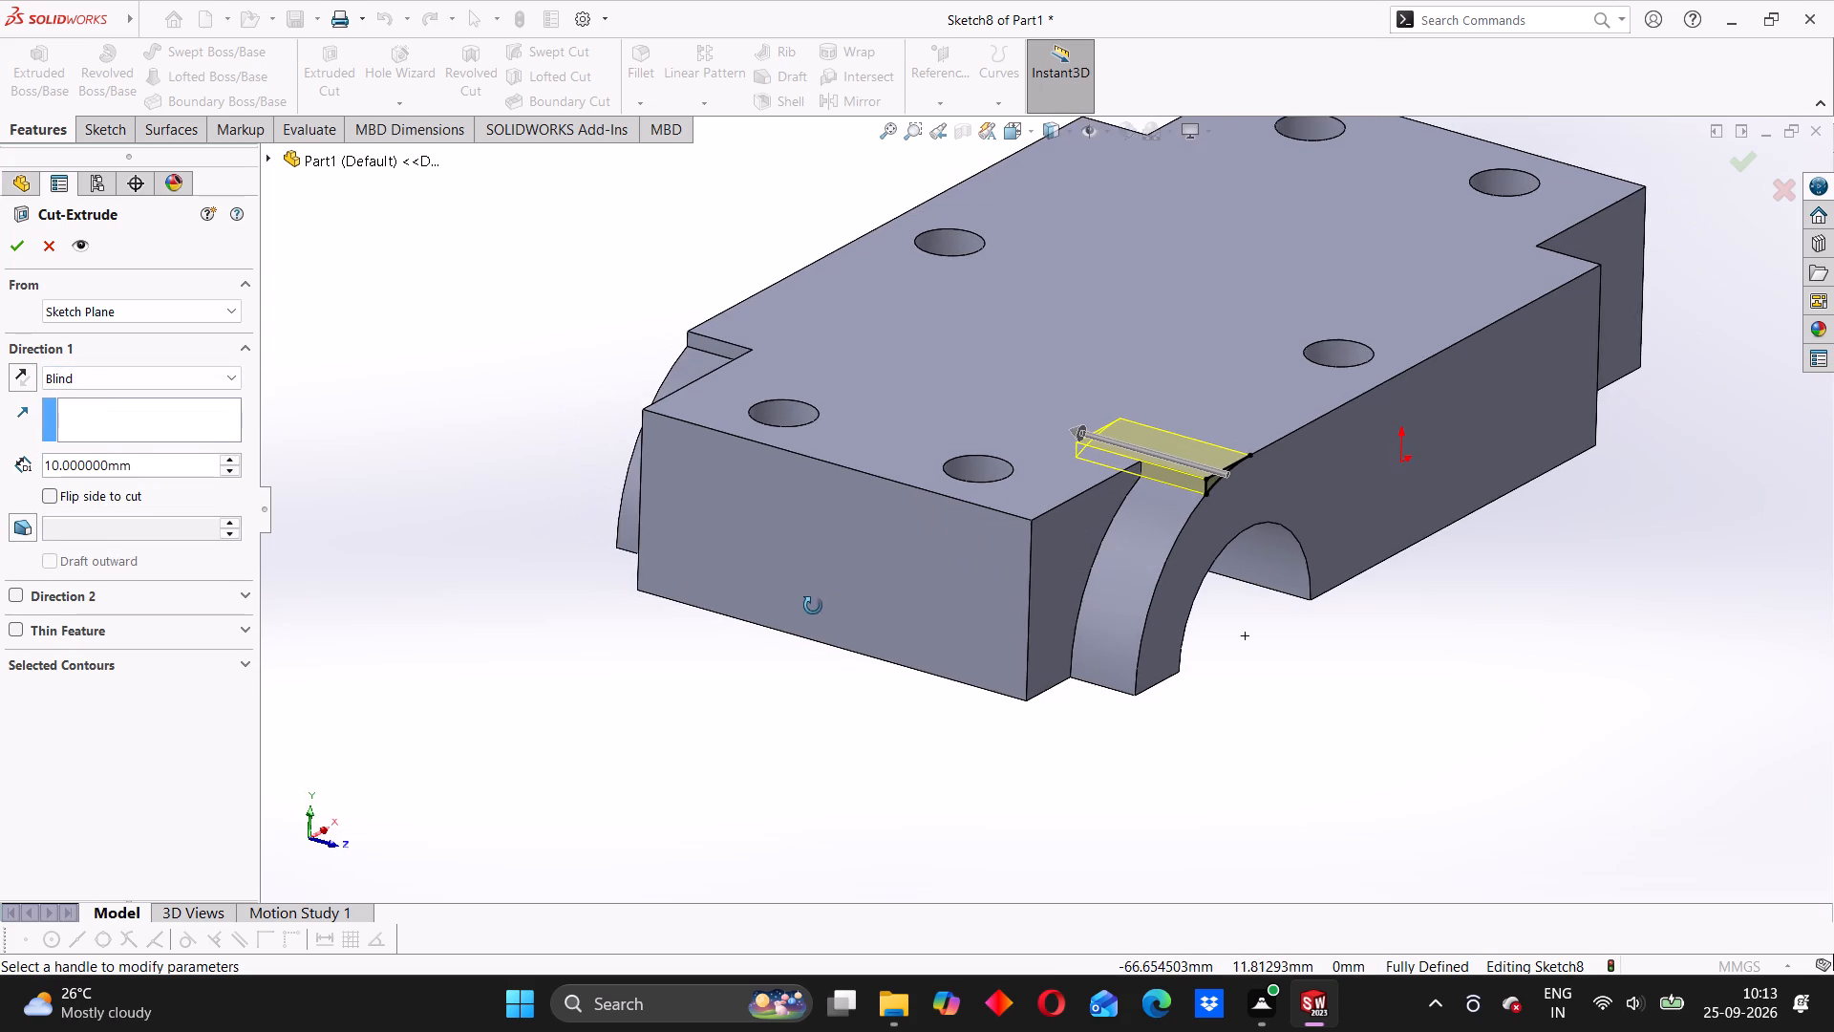
{"action": "middle_click_drag", "start_coordinate": [813, 606], "coordinate": [814, 606]}
{"action": "left_click", "coordinate": [76, 463]}
{"action": "left_click_drag", "start_coordinate": [144, 473], "coordinate": [57, 477]}
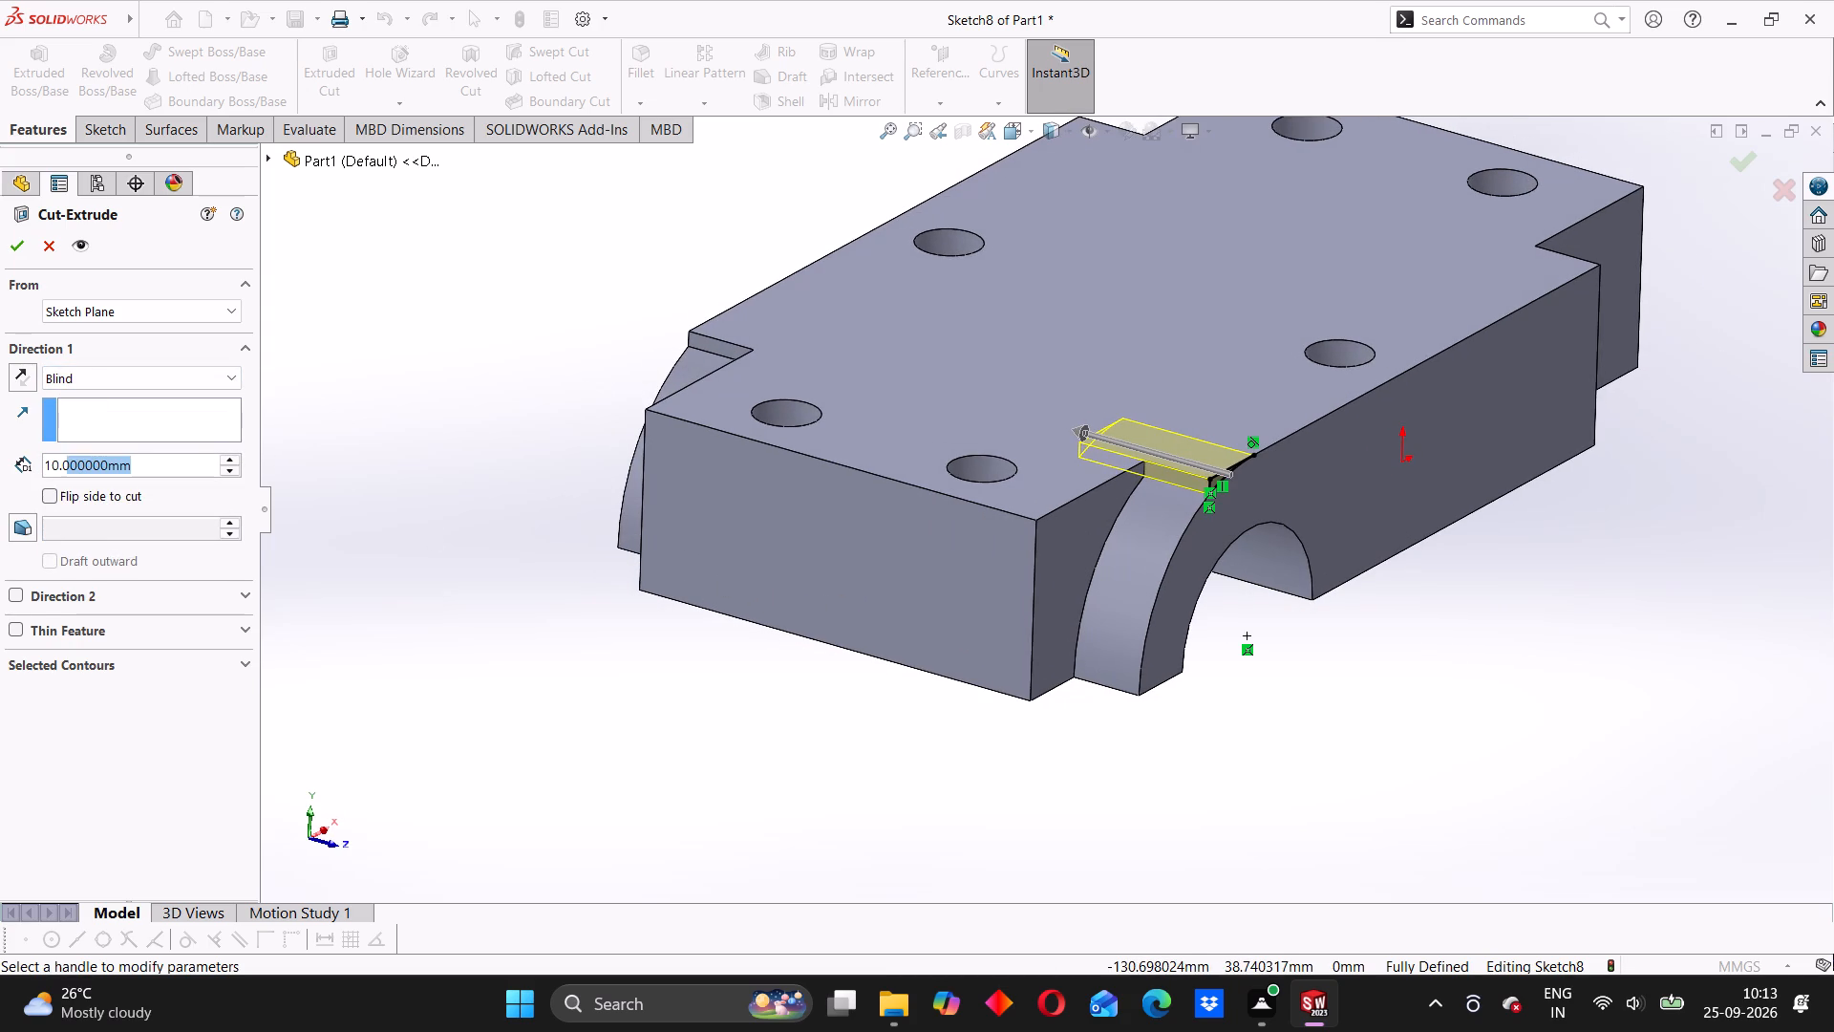
{"action": "left_click_drag", "start_coordinate": [57, 477], "coordinate": [31, 480]}
{"action": "key", "text": "5"}
{"action": "key", "text": "Return"}
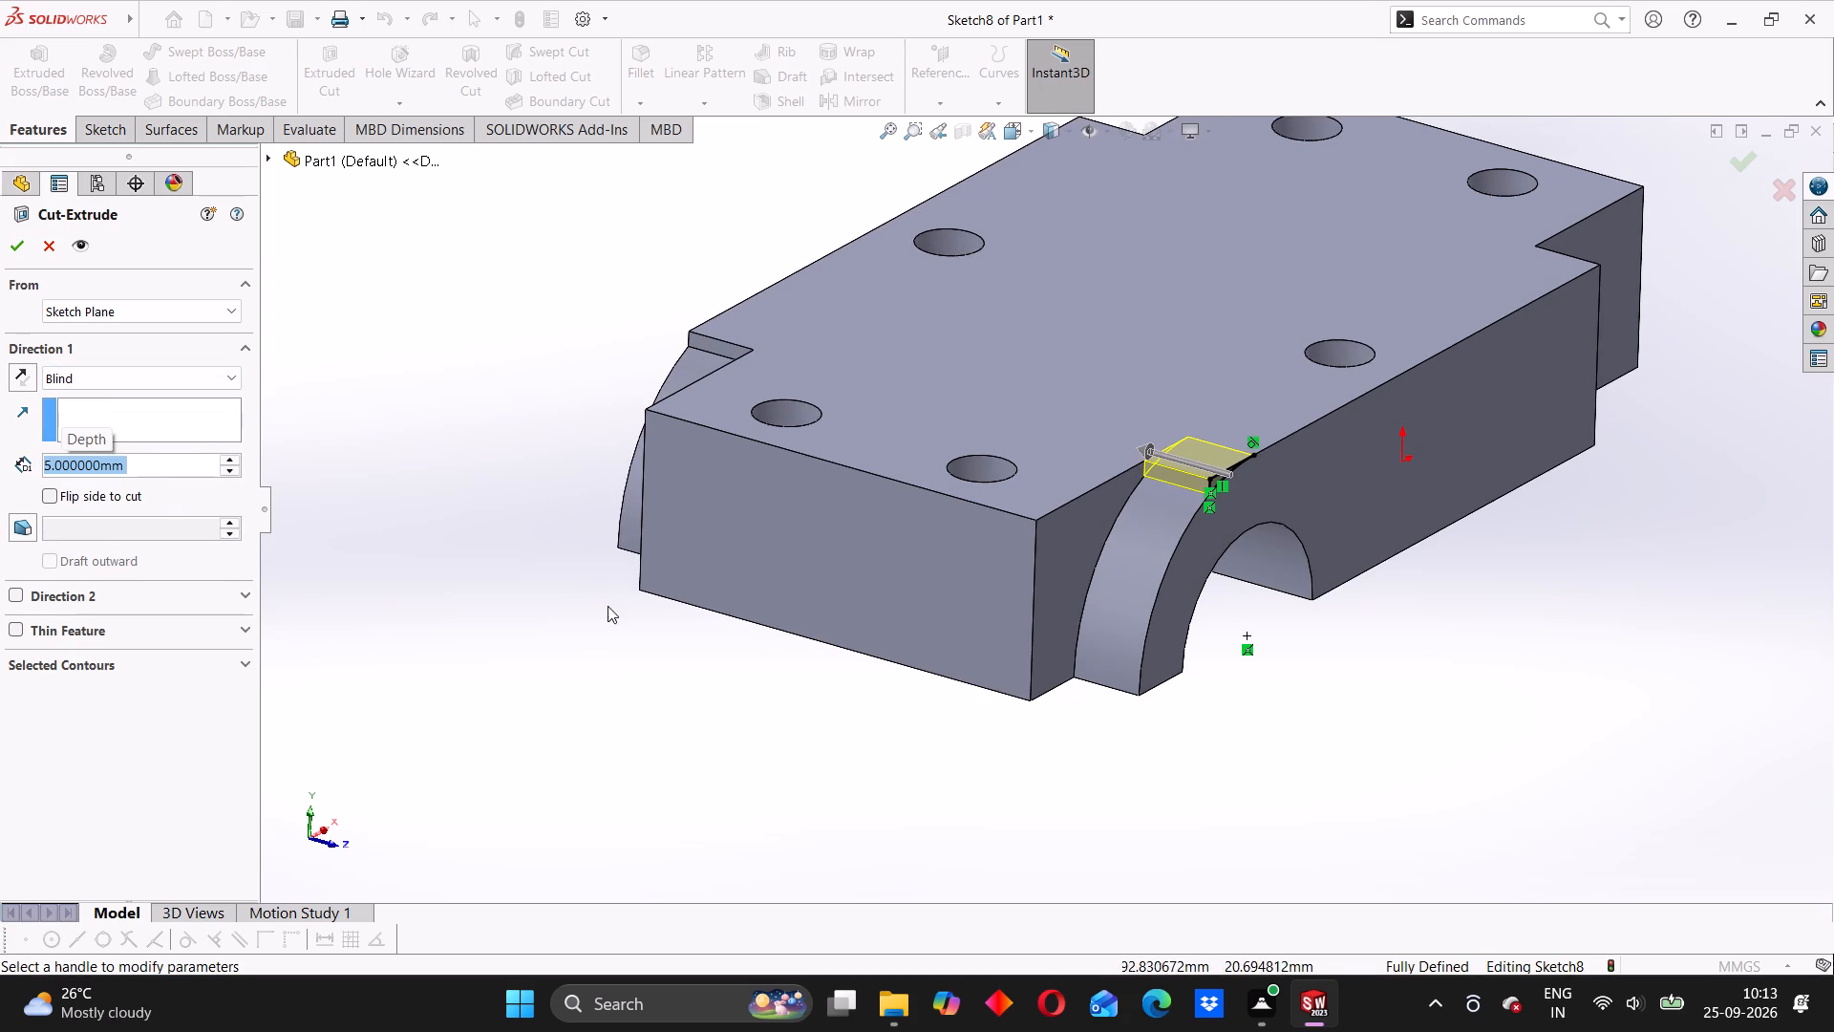
{"action": "left_click", "coordinate": [13, 247]}
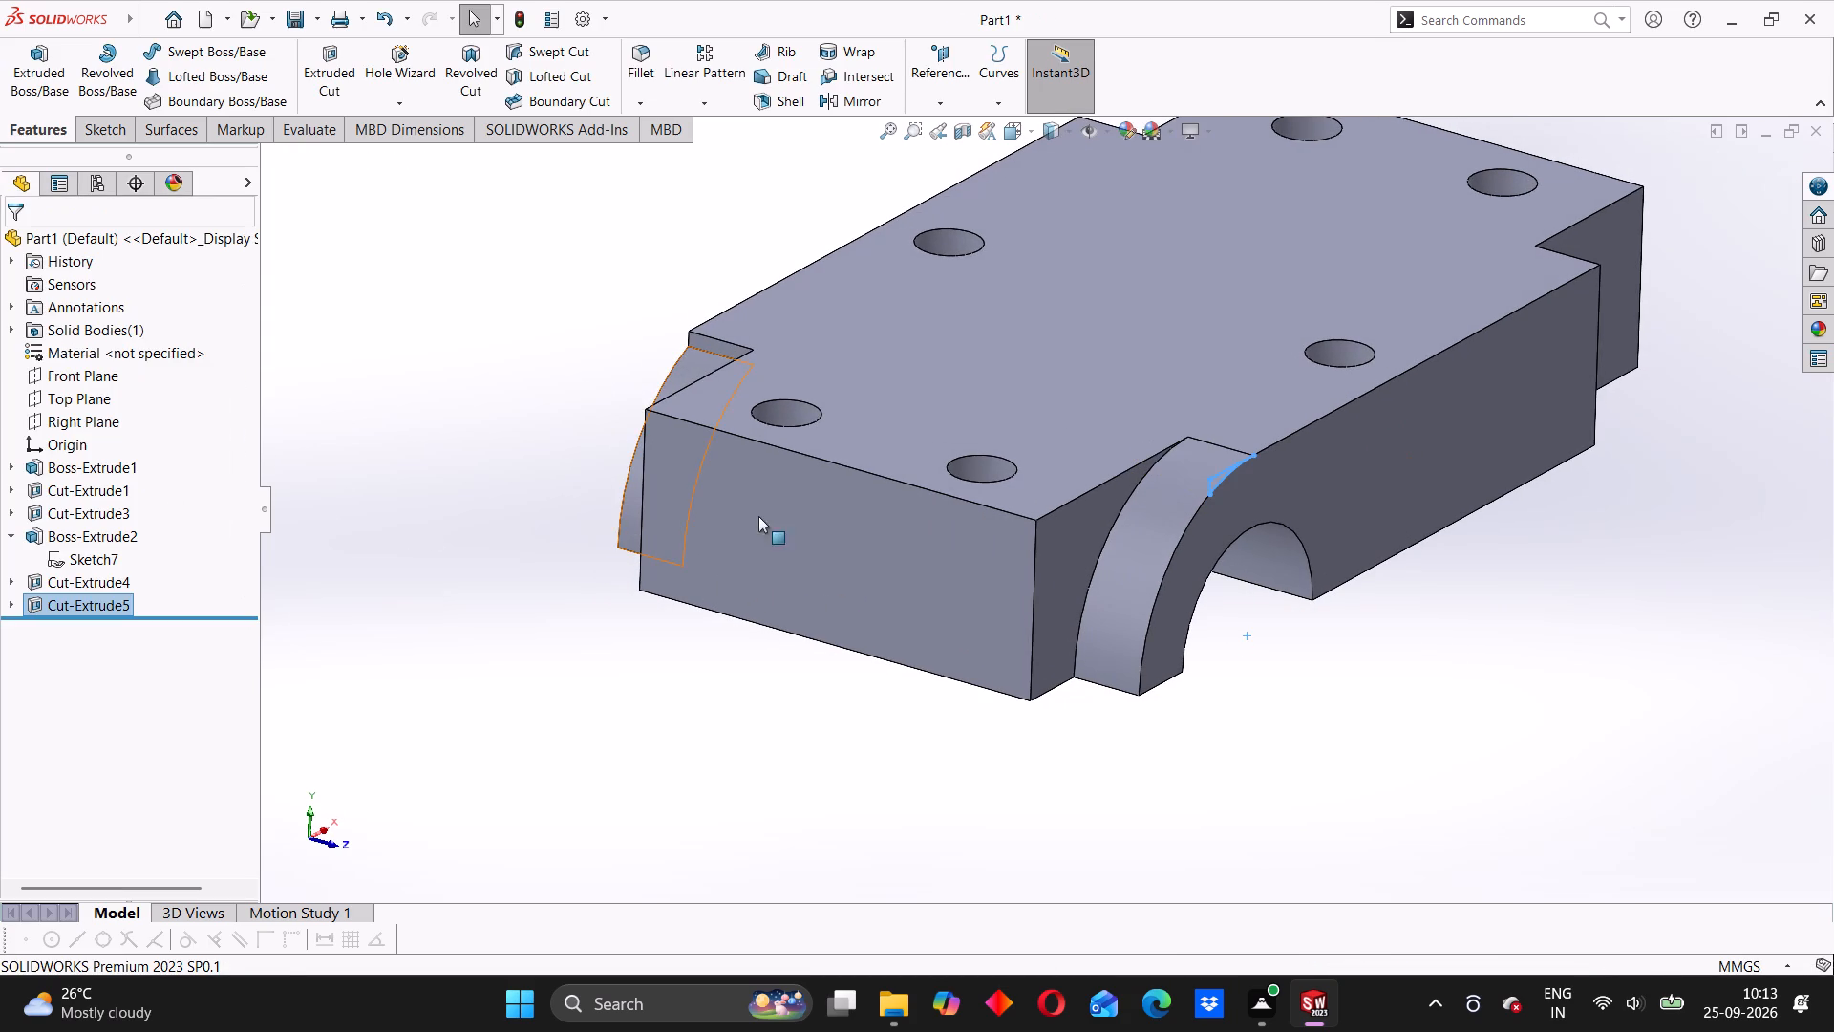
Mirror the new 5 mm corner cut about the Front Plane.
{"action": "middle_click_drag", "start_coordinate": [1271, 615], "coordinate": [1222, 616]}
{"action": "left_click", "coordinate": [1107, 674]}
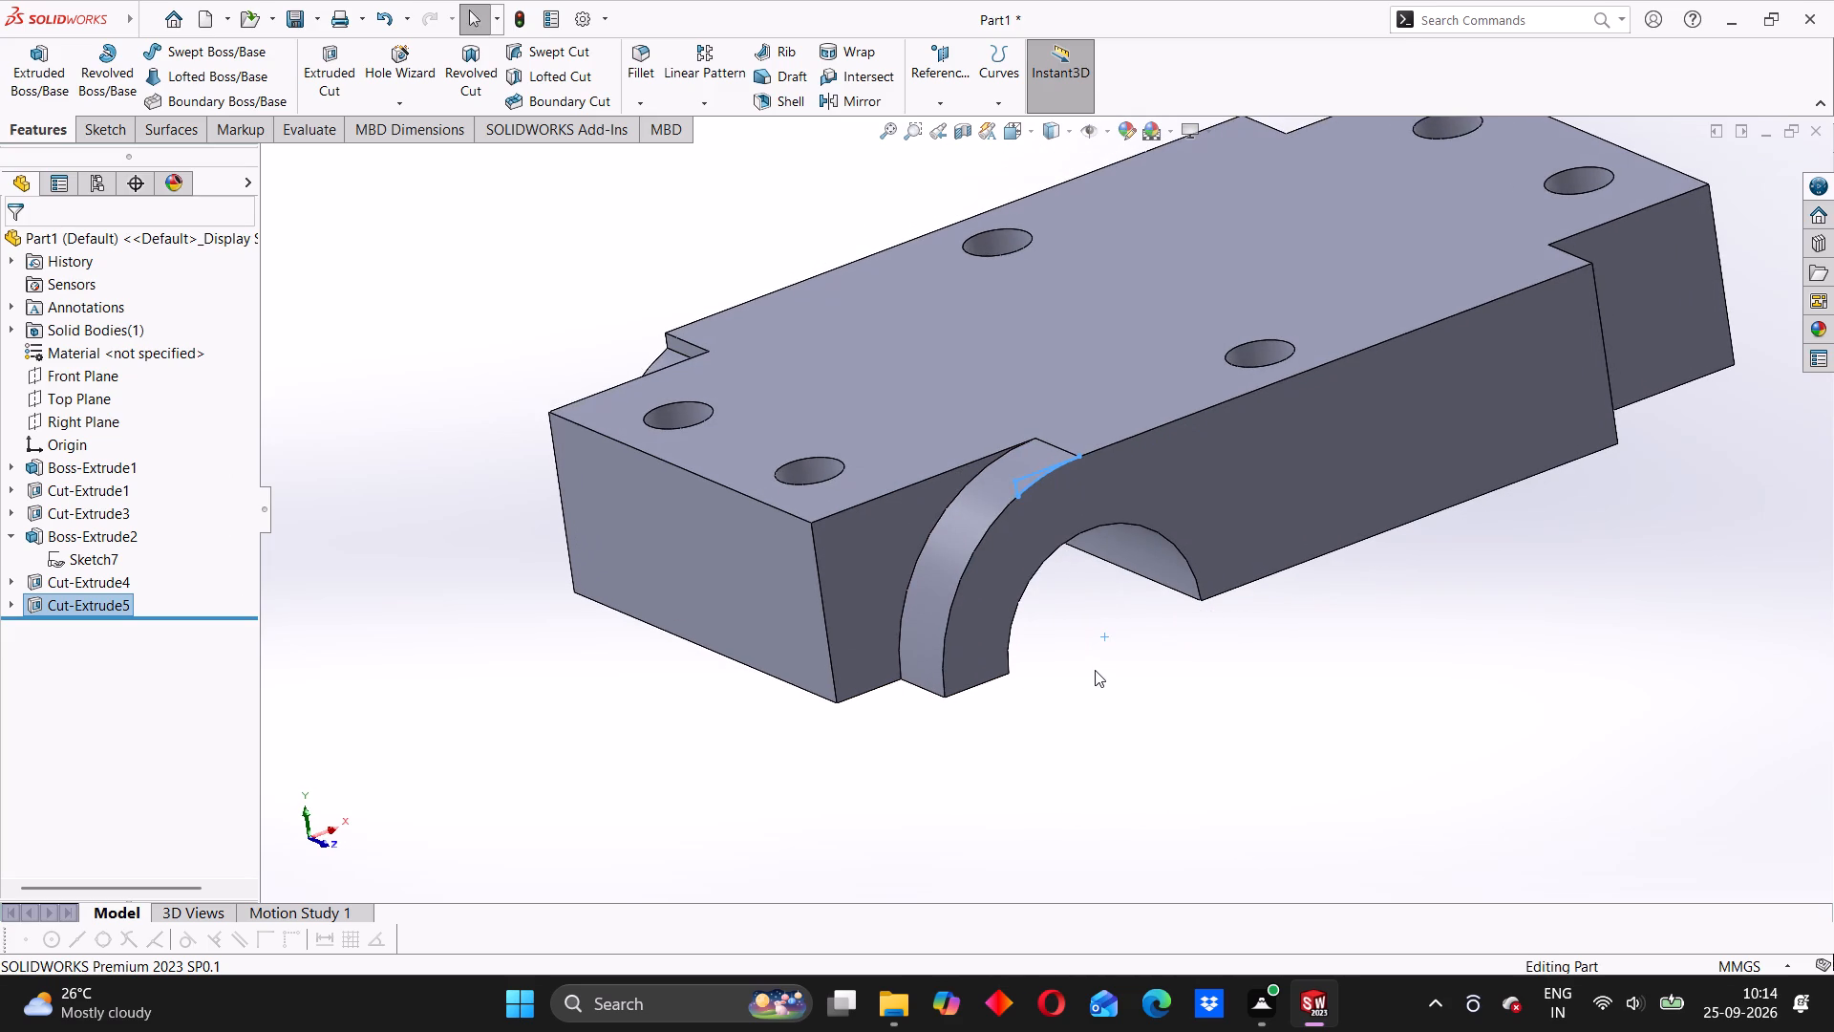
{"action": "middle_click_drag", "start_coordinate": [1095, 670], "coordinate": [1135, 698]}
{"action": "scroll", "coordinate": [1135, 698], "scroll_direction": "up", "scroll_amount": 2}
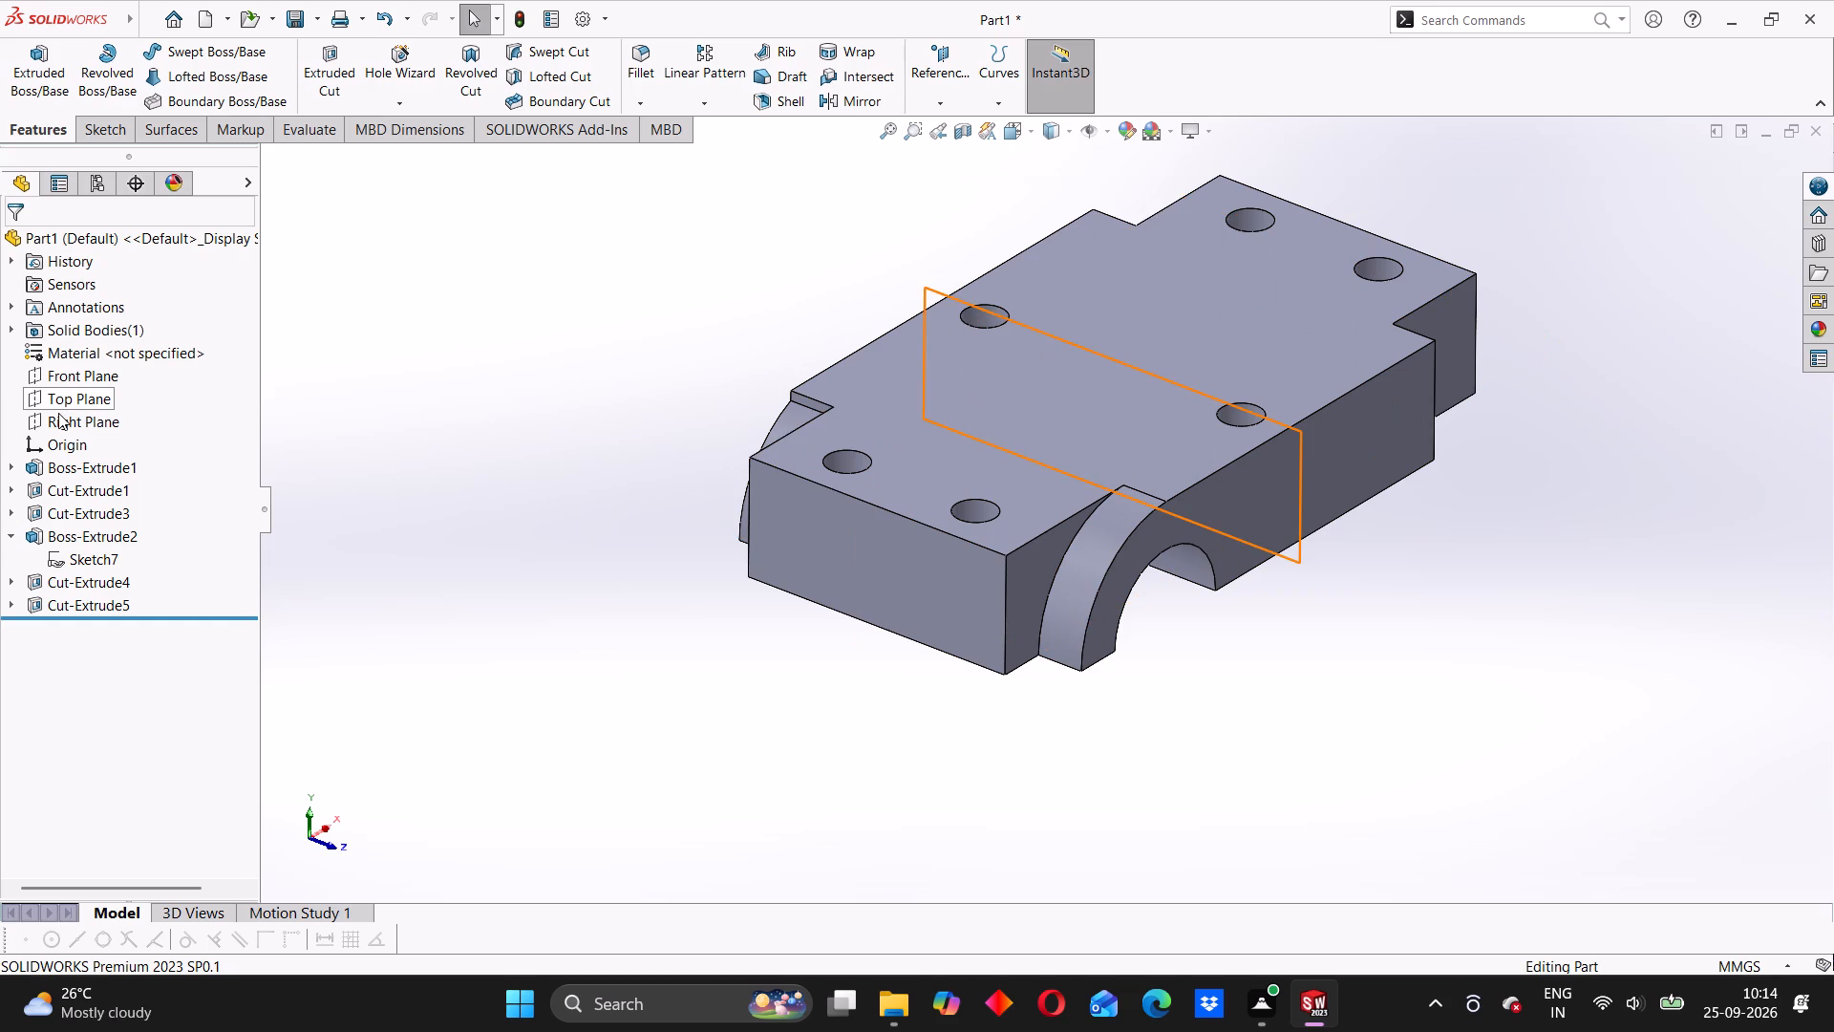
{"action": "left_click", "coordinate": [66, 377]}
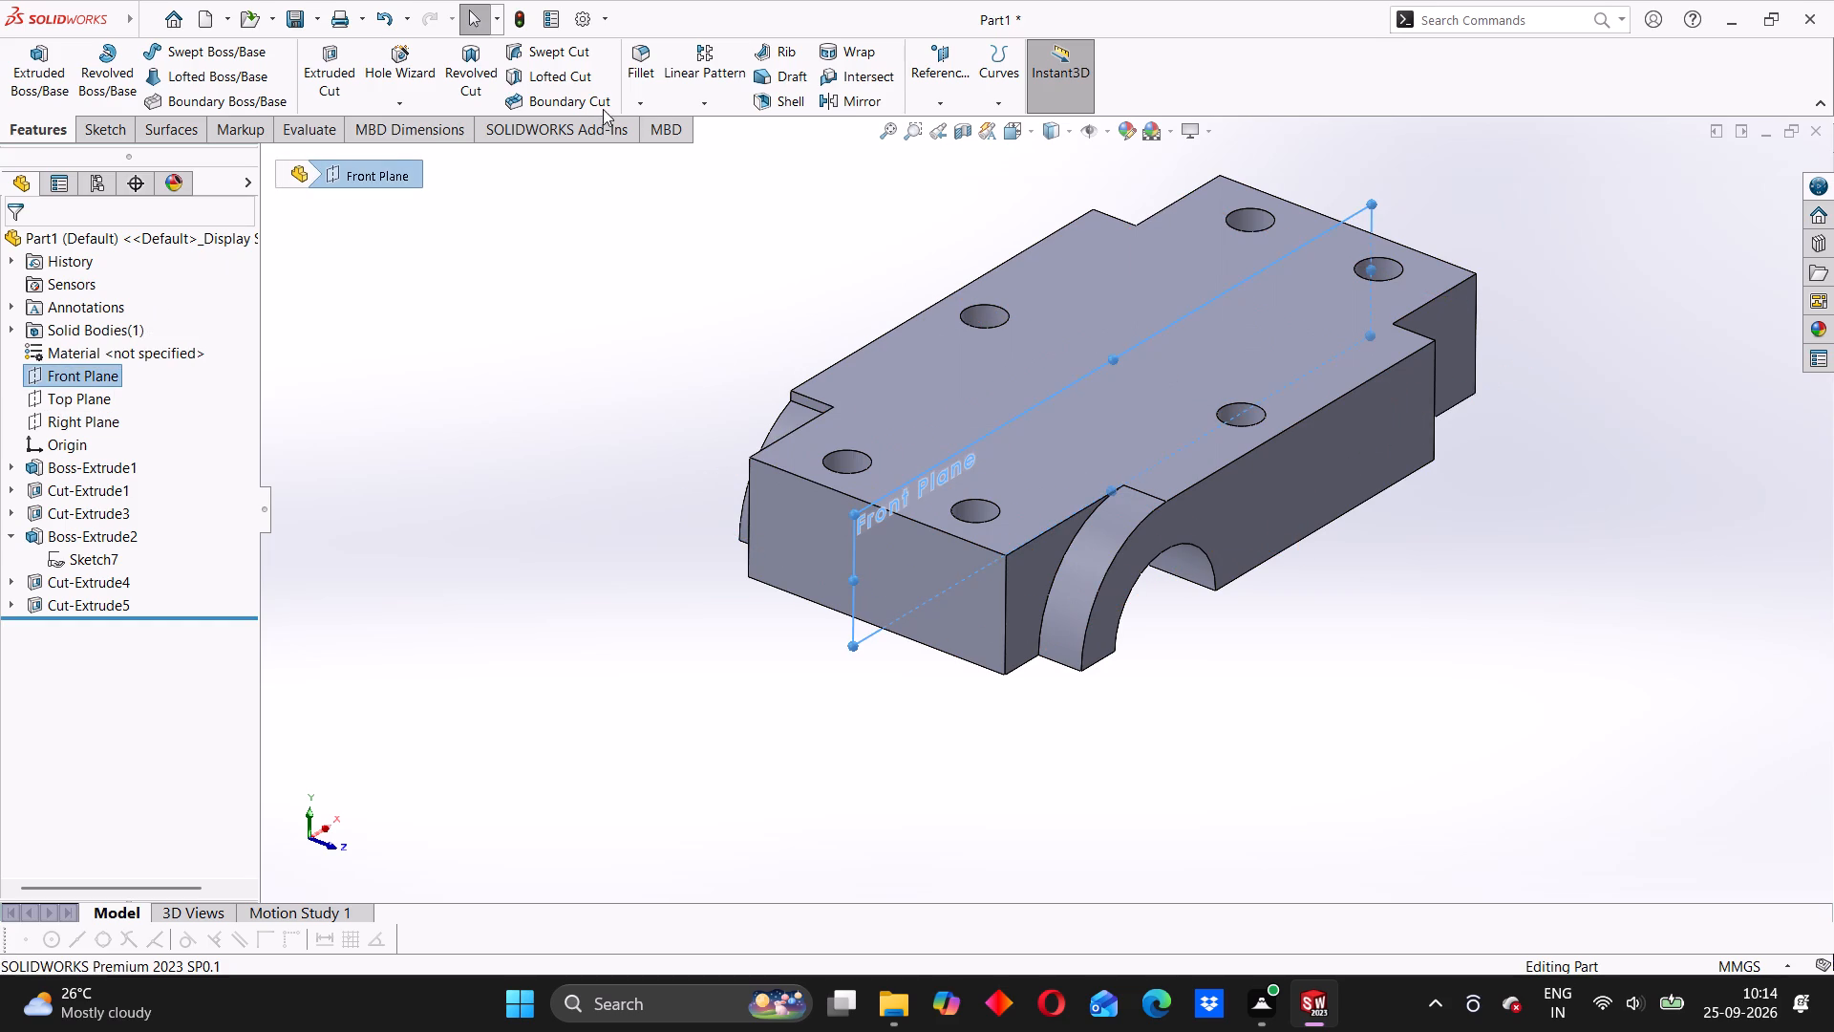
{"action": "left_click", "coordinate": [655, 100]}
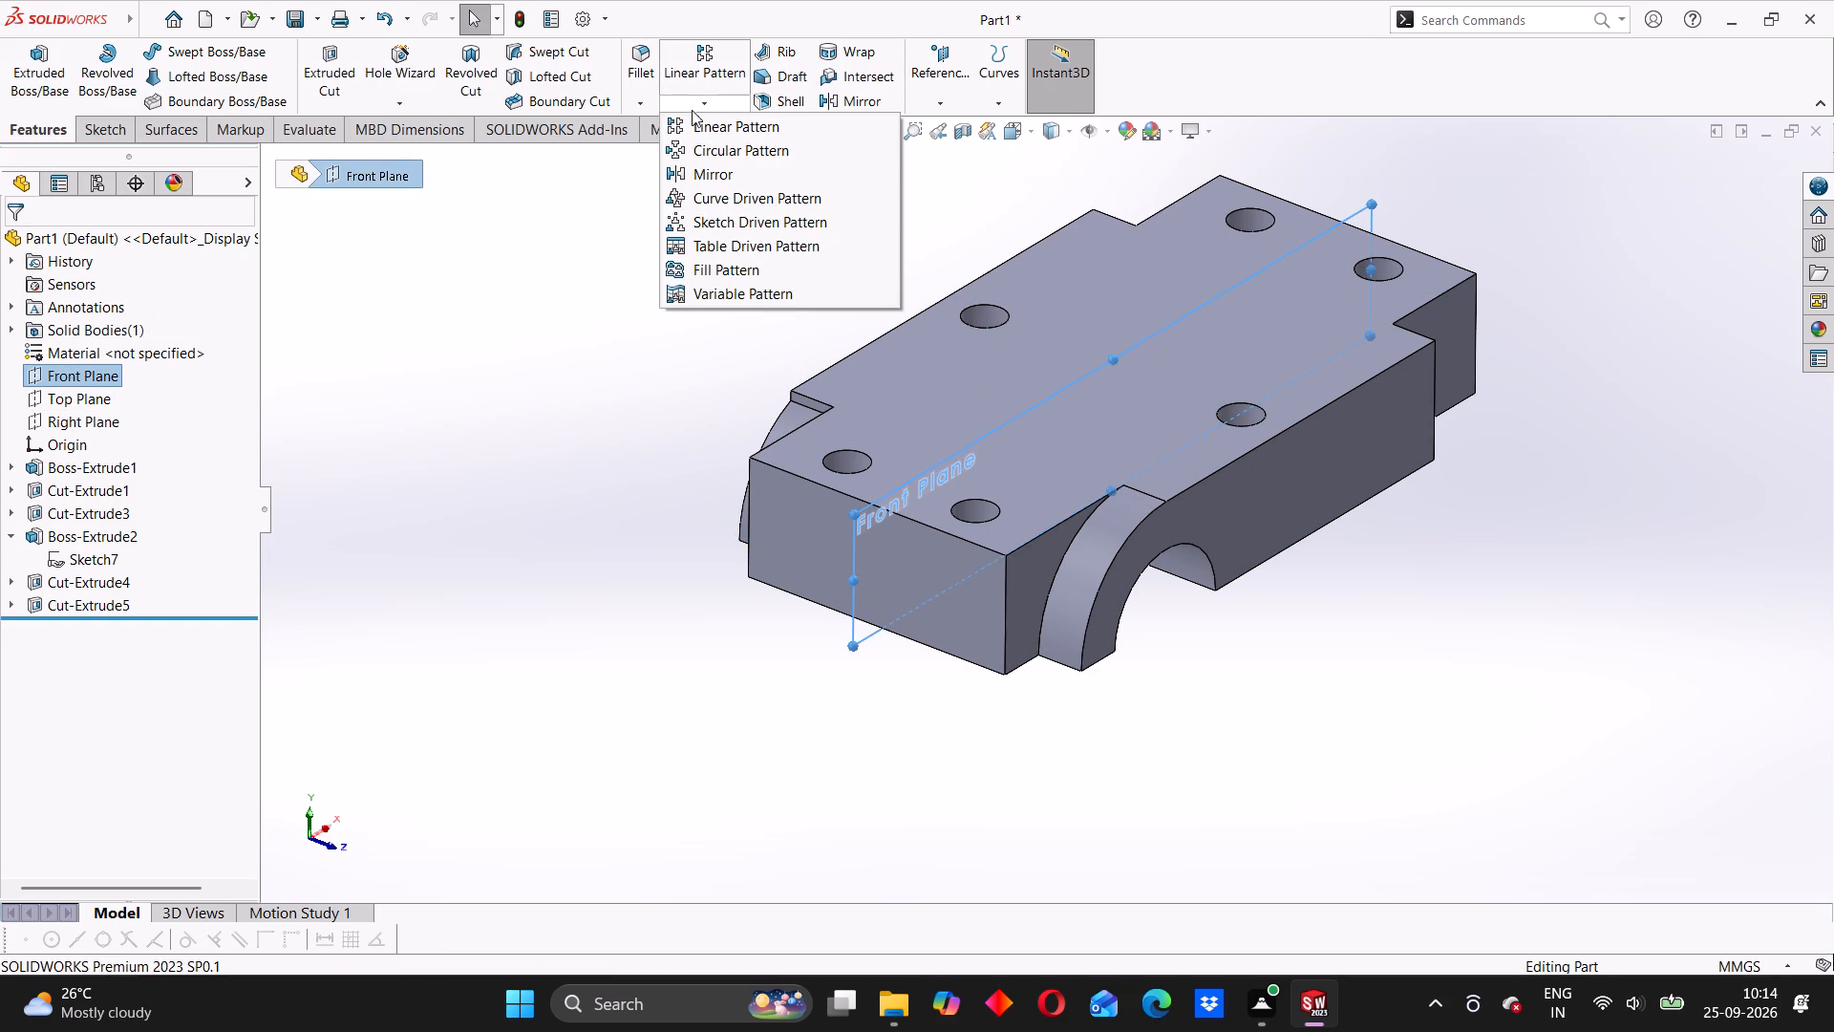
{"action": "left_click", "coordinate": [707, 170]}
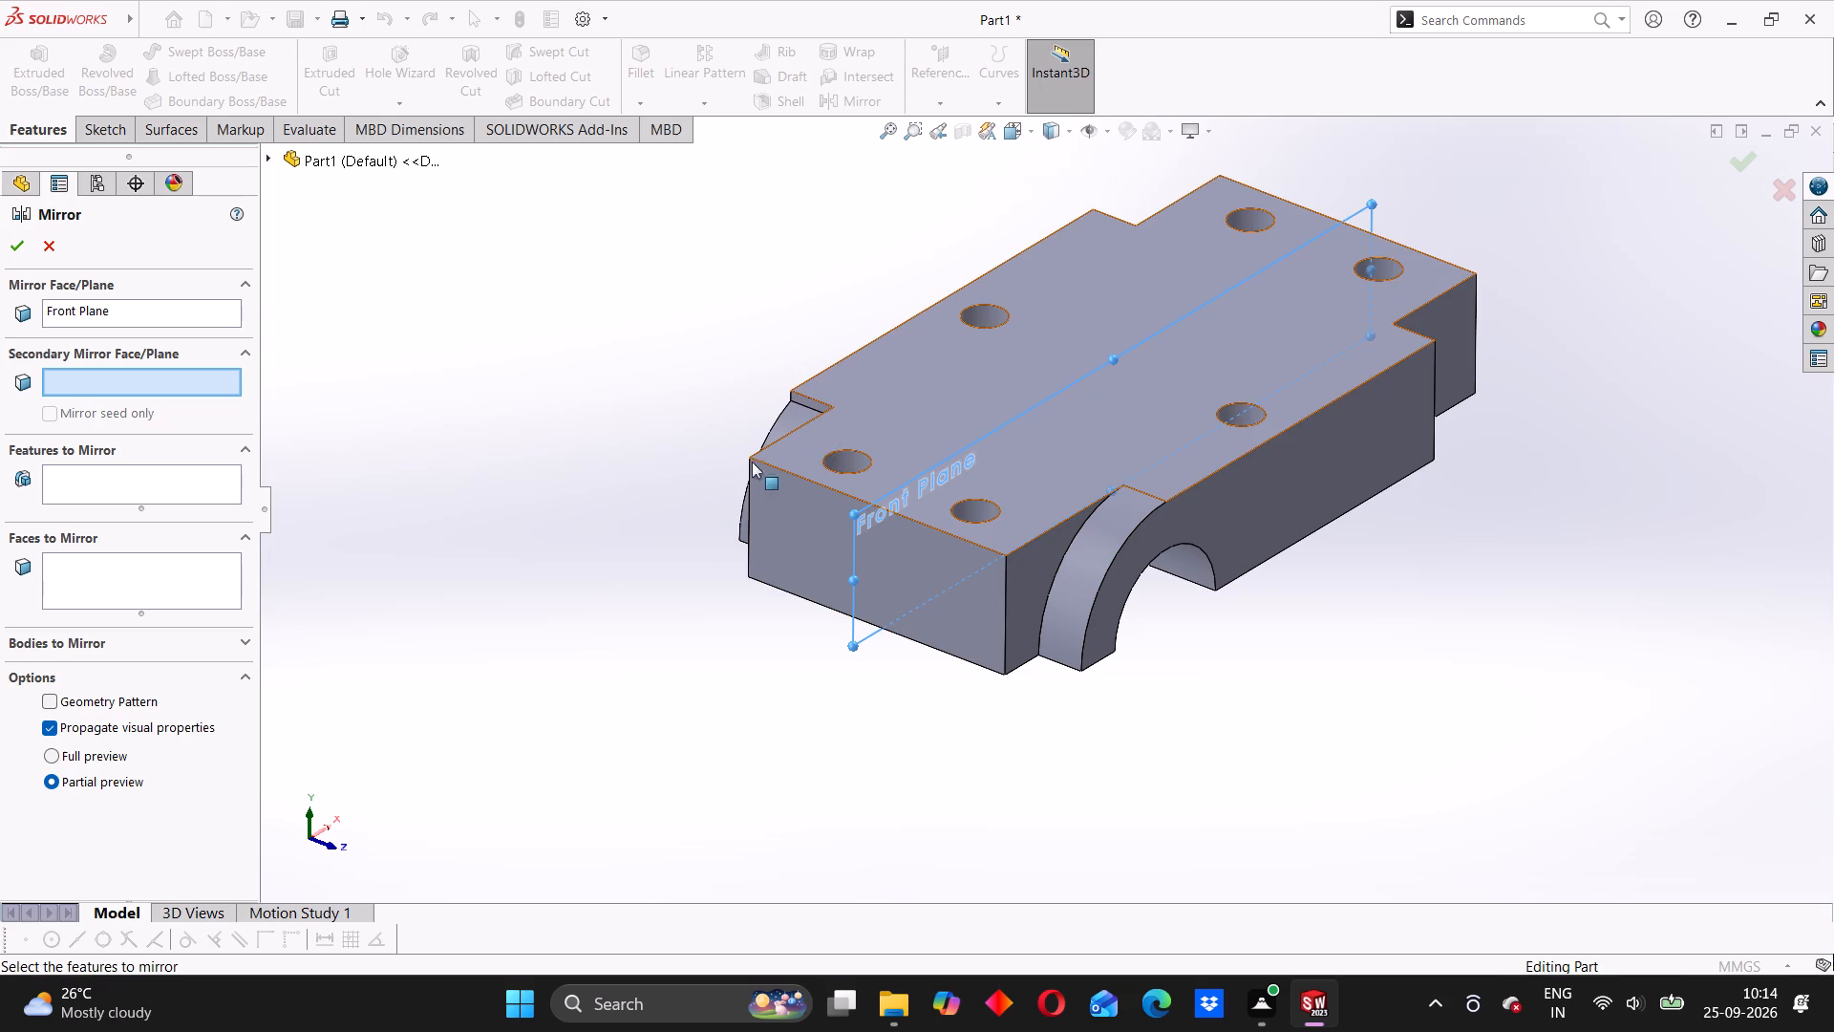
{"action": "left_click", "coordinate": [131, 485]}
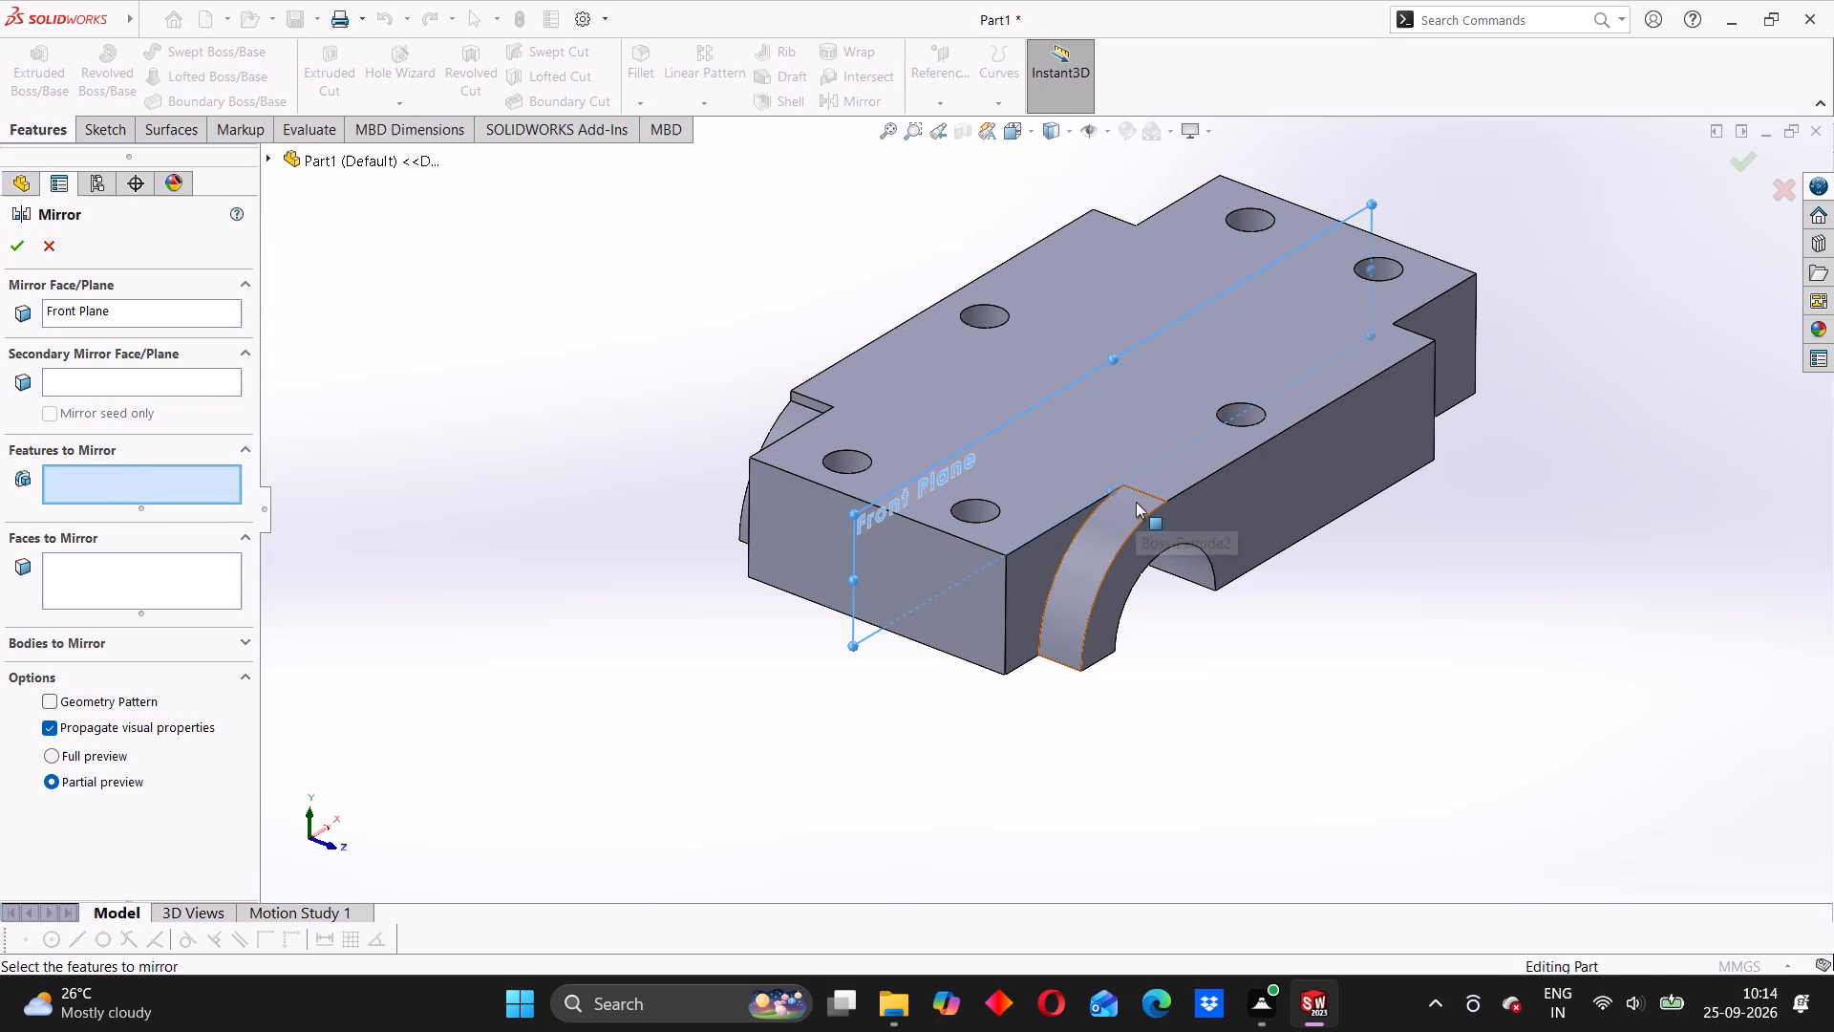
{"action": "left_click", "coordinate": [269, 161]}
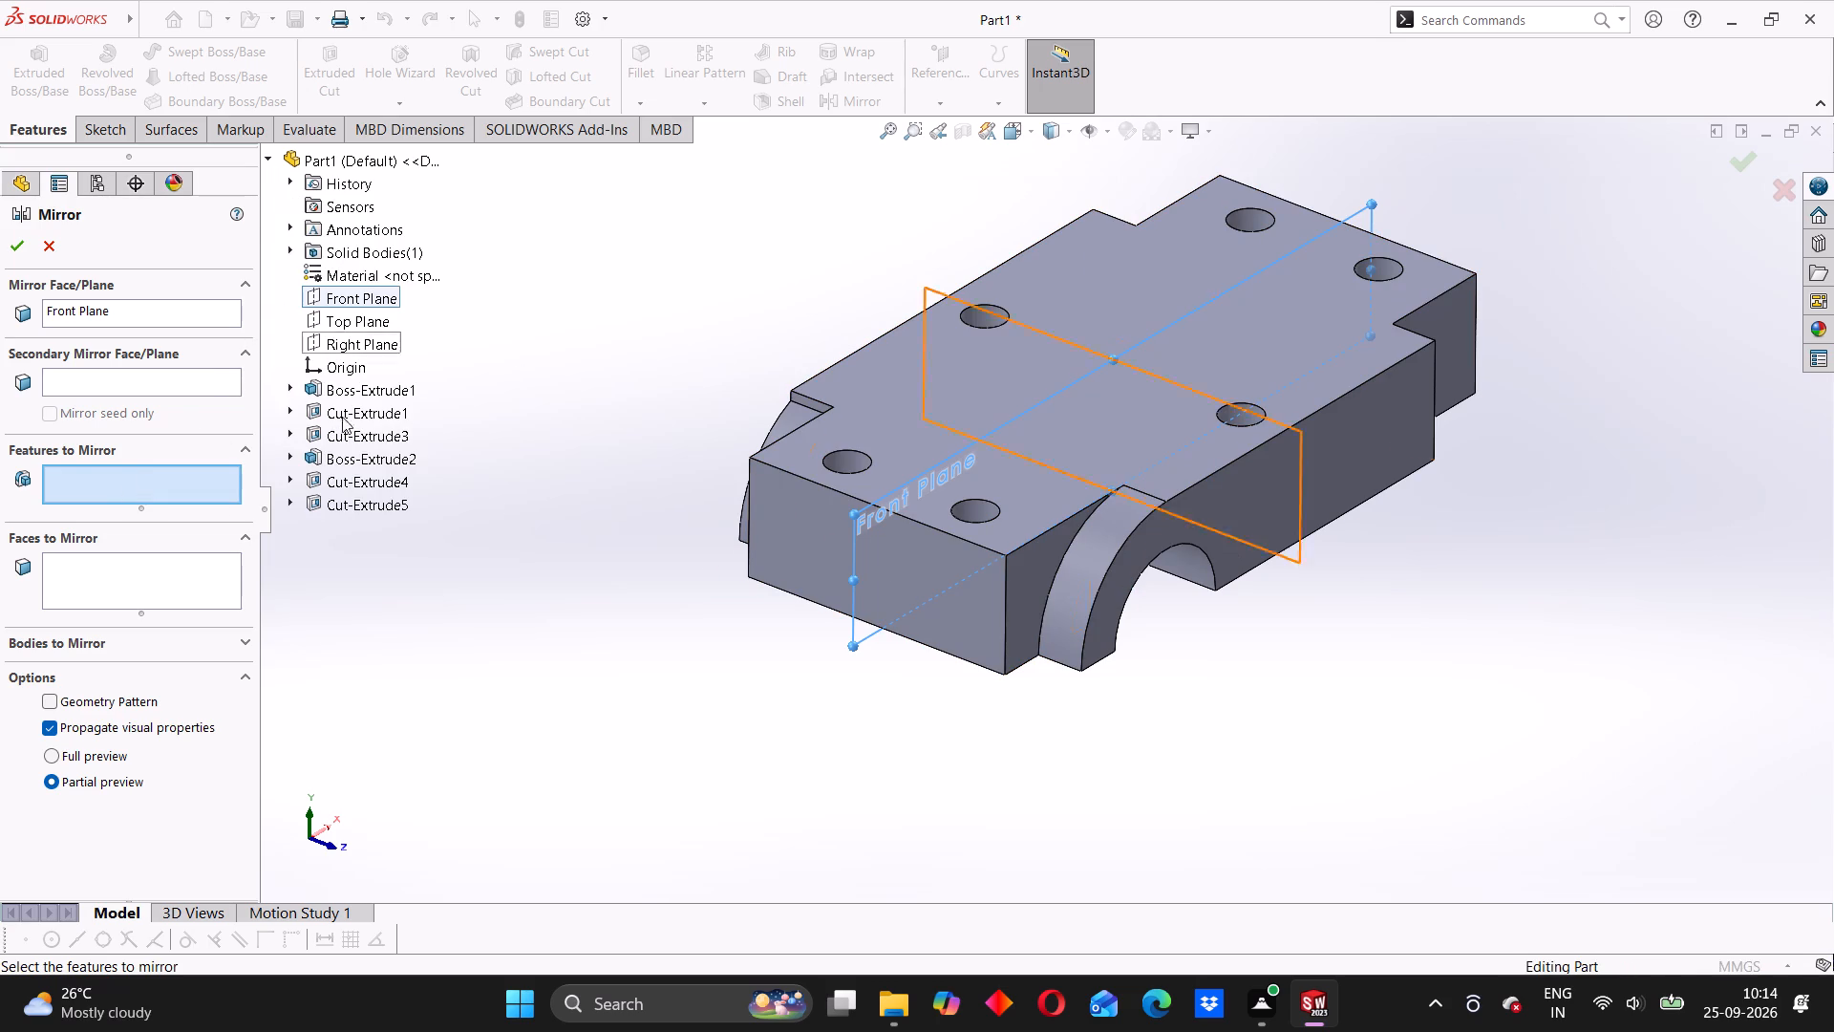
{"action": "left_click", "coordinate": [367, 506]}
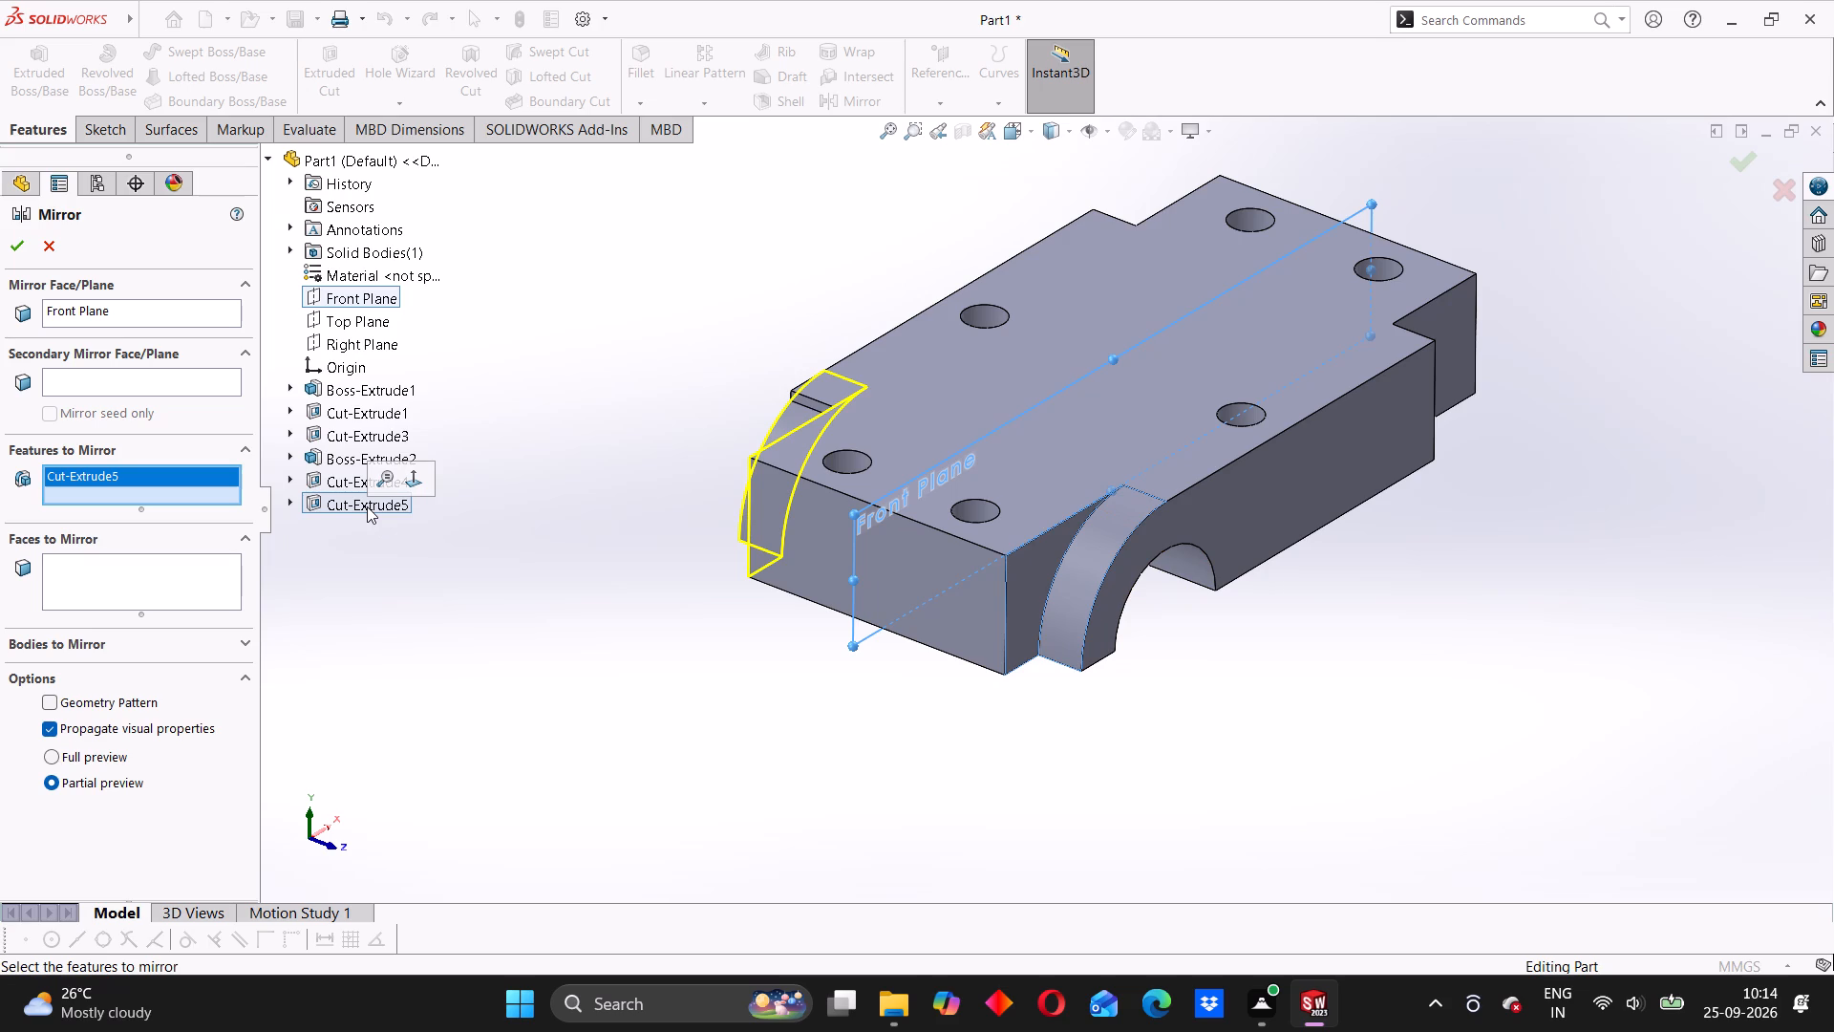
{"action": "middle_click_drag", "start_coordinate": [632, 654], "coordinate": [773, 716]}
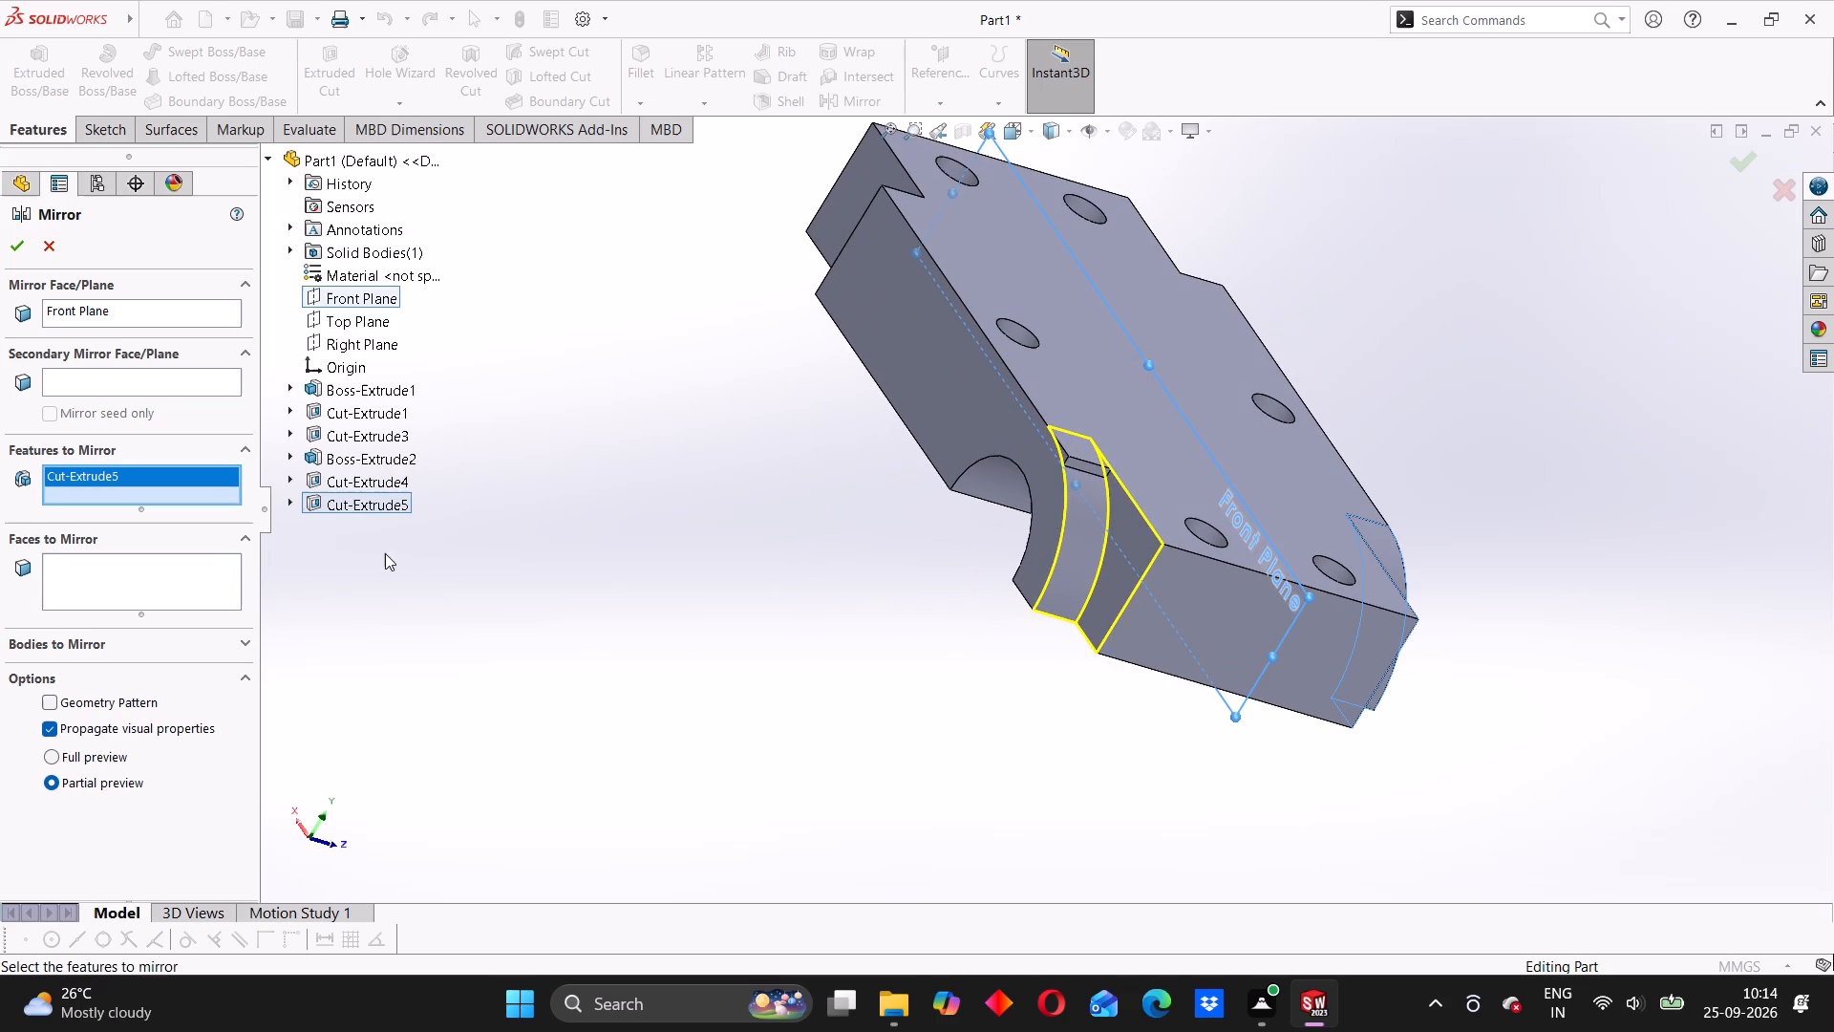
{"action": "middle_click_drag", "start_coordinate": [650, 644], "coordinate": [458, 621]}
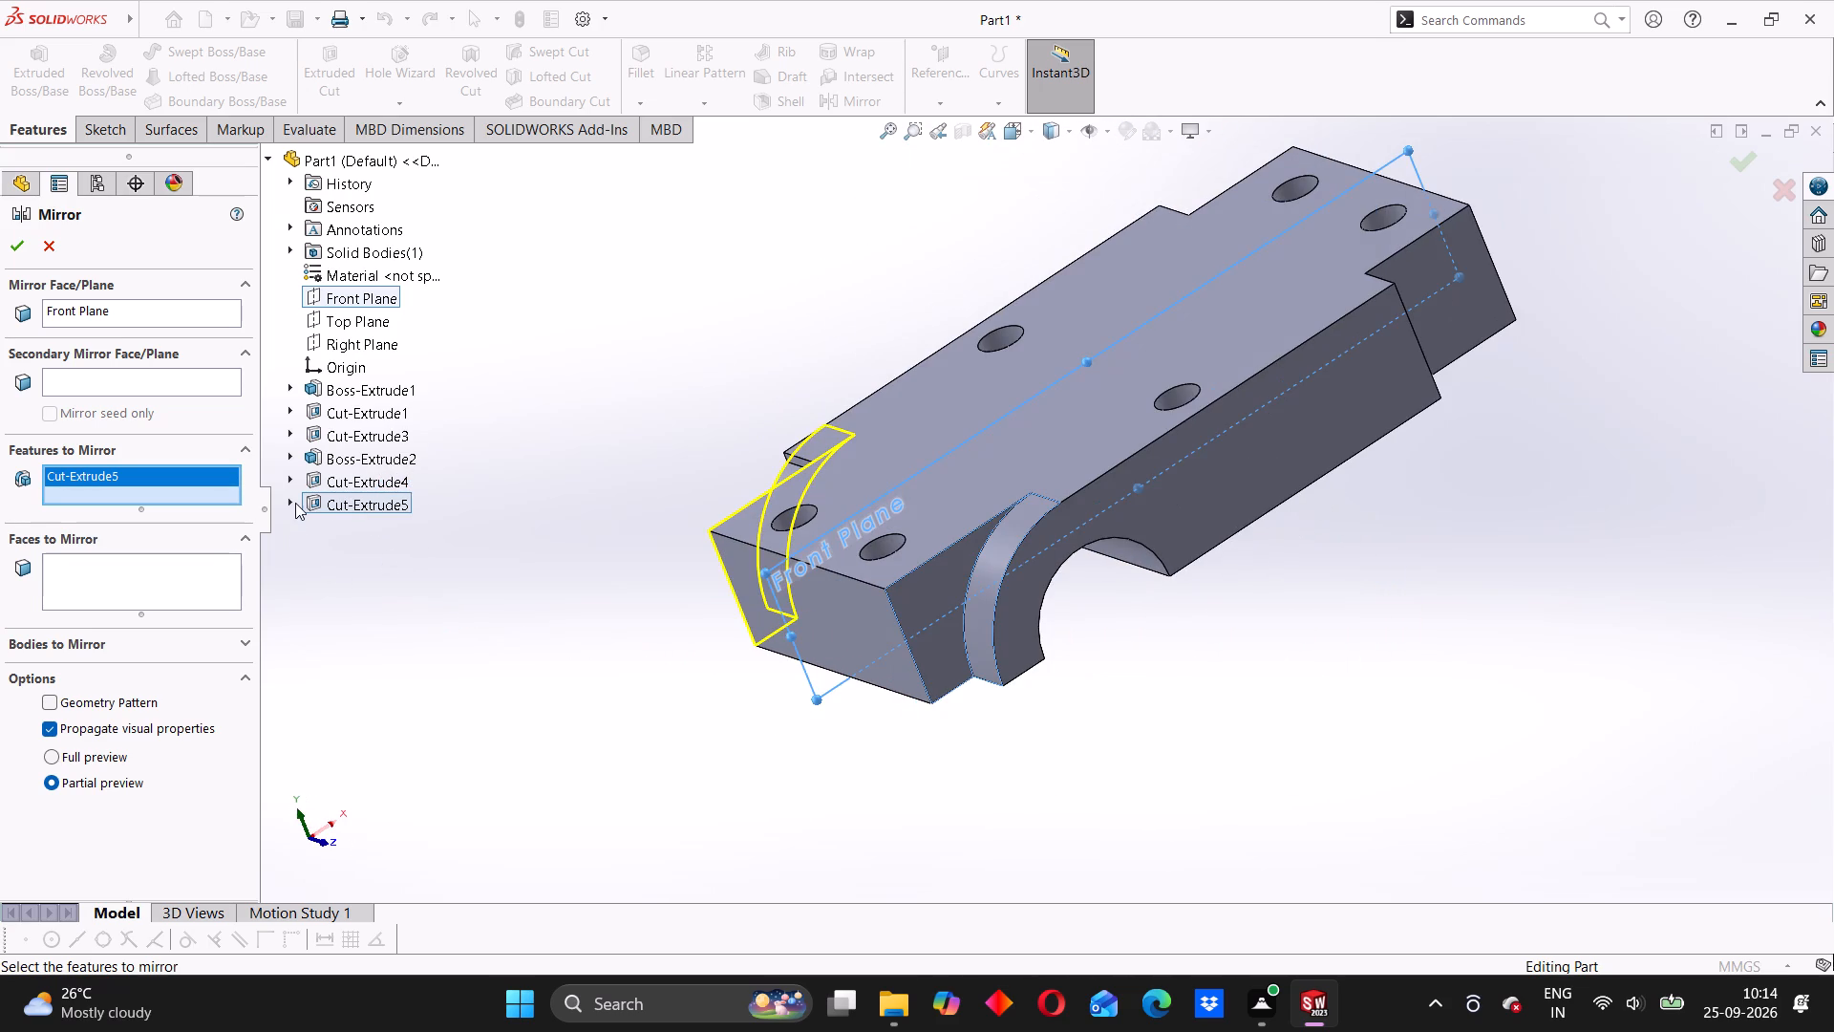
{"action": "left_click", "coordinate": [287, 502]}
{"action": "left_click", "coordinate": [16, 250]}
Mirror the corner cut and its Front Plane mirror feature about the Right Plane.
{"action": "middle_click_drag", "start_coordinate": [662, 649], "coordinate": [704, 658]}
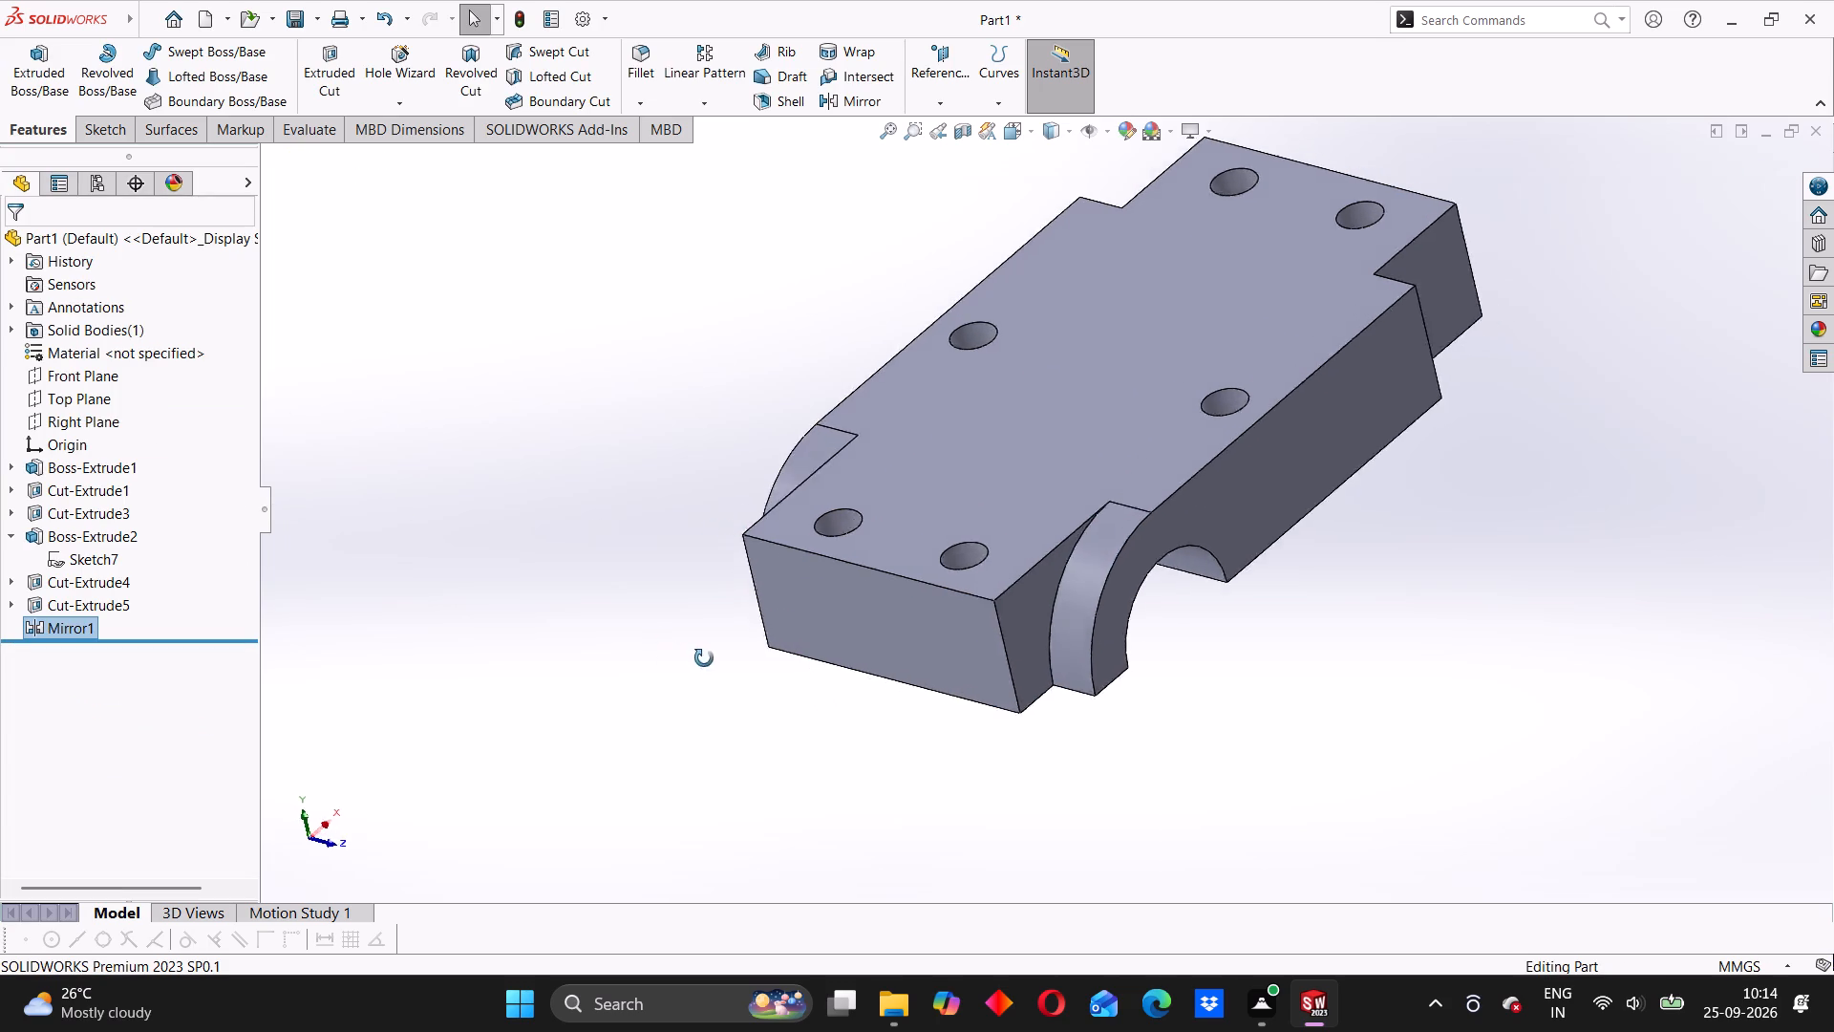
{"action": "middle_click_drag", "start_coordinate": [704, 658], "coordinate": [587, 638]}
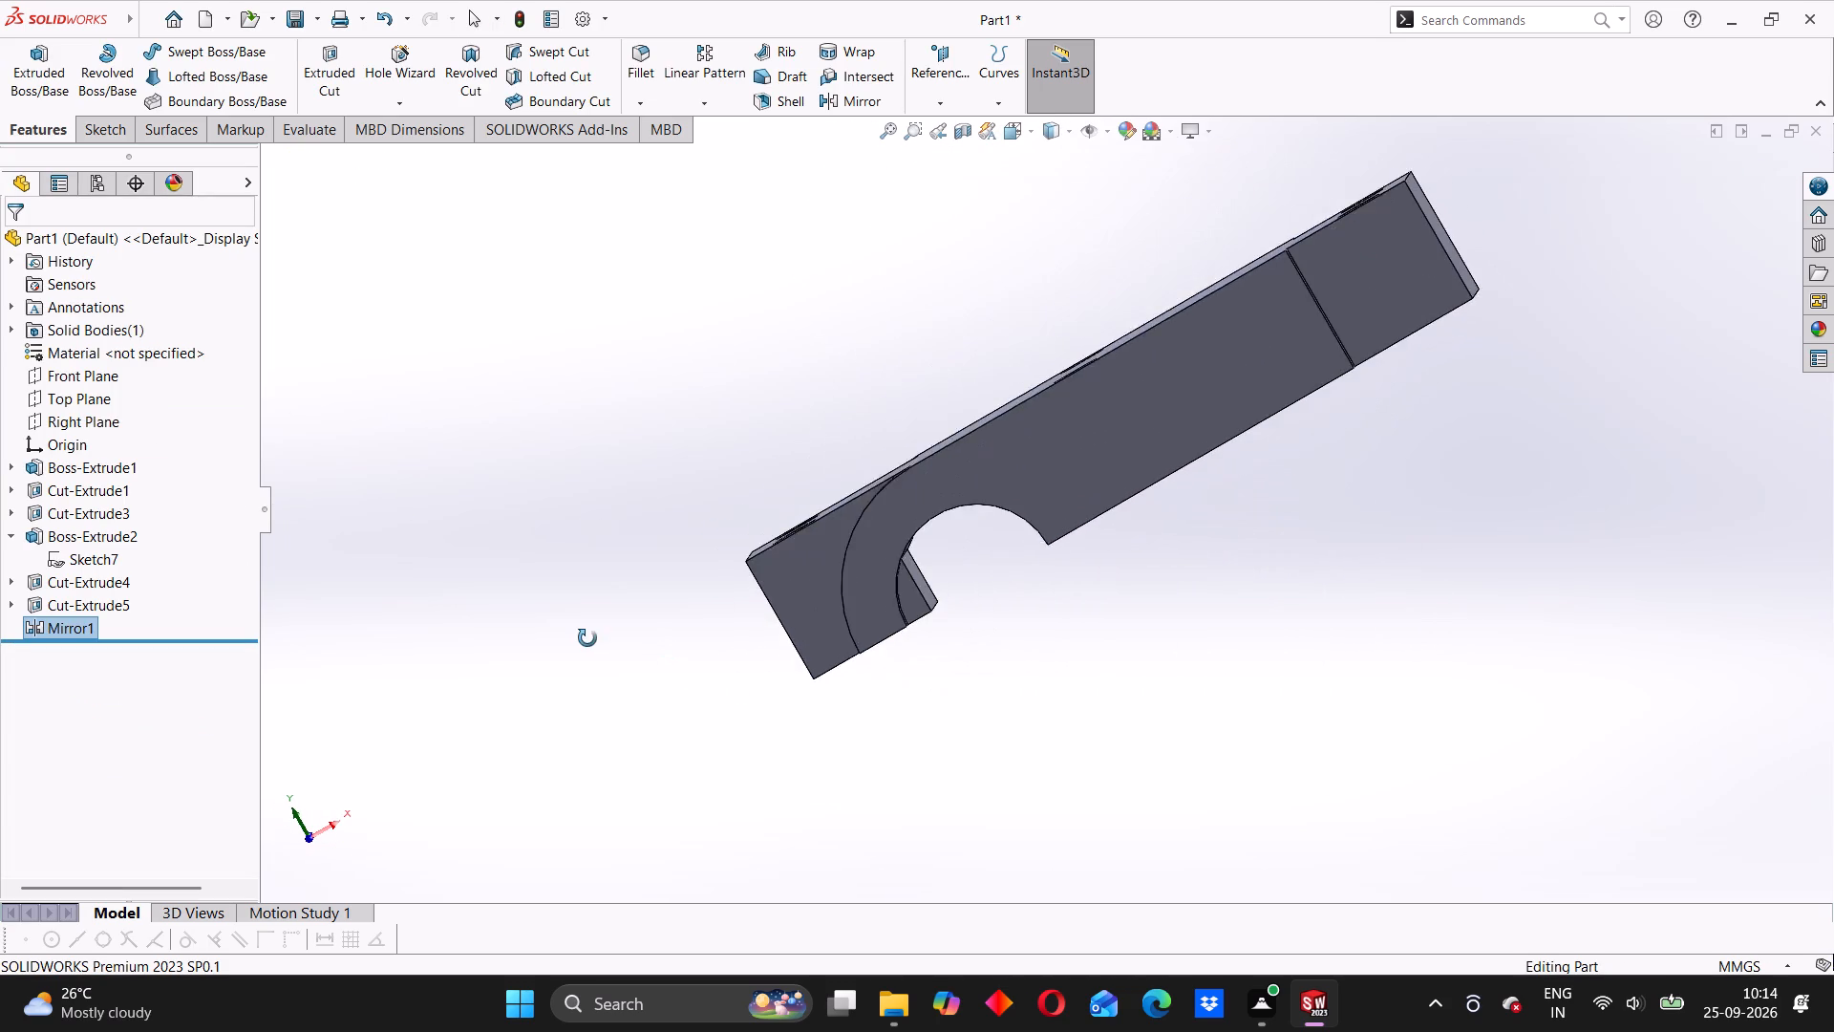
{"action": "middle_click_drag", "start_coordinate": [587, 638], "coordinate": [584, 637]}
{"action": "scroll", "coordinate": [949, 640], "scroll_direction": "up", "scroll_amount": 3}
{"action": "middle_click_drag", "start_coordinate": [976, 646], "coordinate": [1069, 701]}
{"action": "scroll", "coordinate": [1099, 628], "scroll_direction": "down", "scroll_amount": 2}
{"action": "scroll", "coordinate": [1099, 628], "scroll_direction": "up", "scroll_amount": 3}
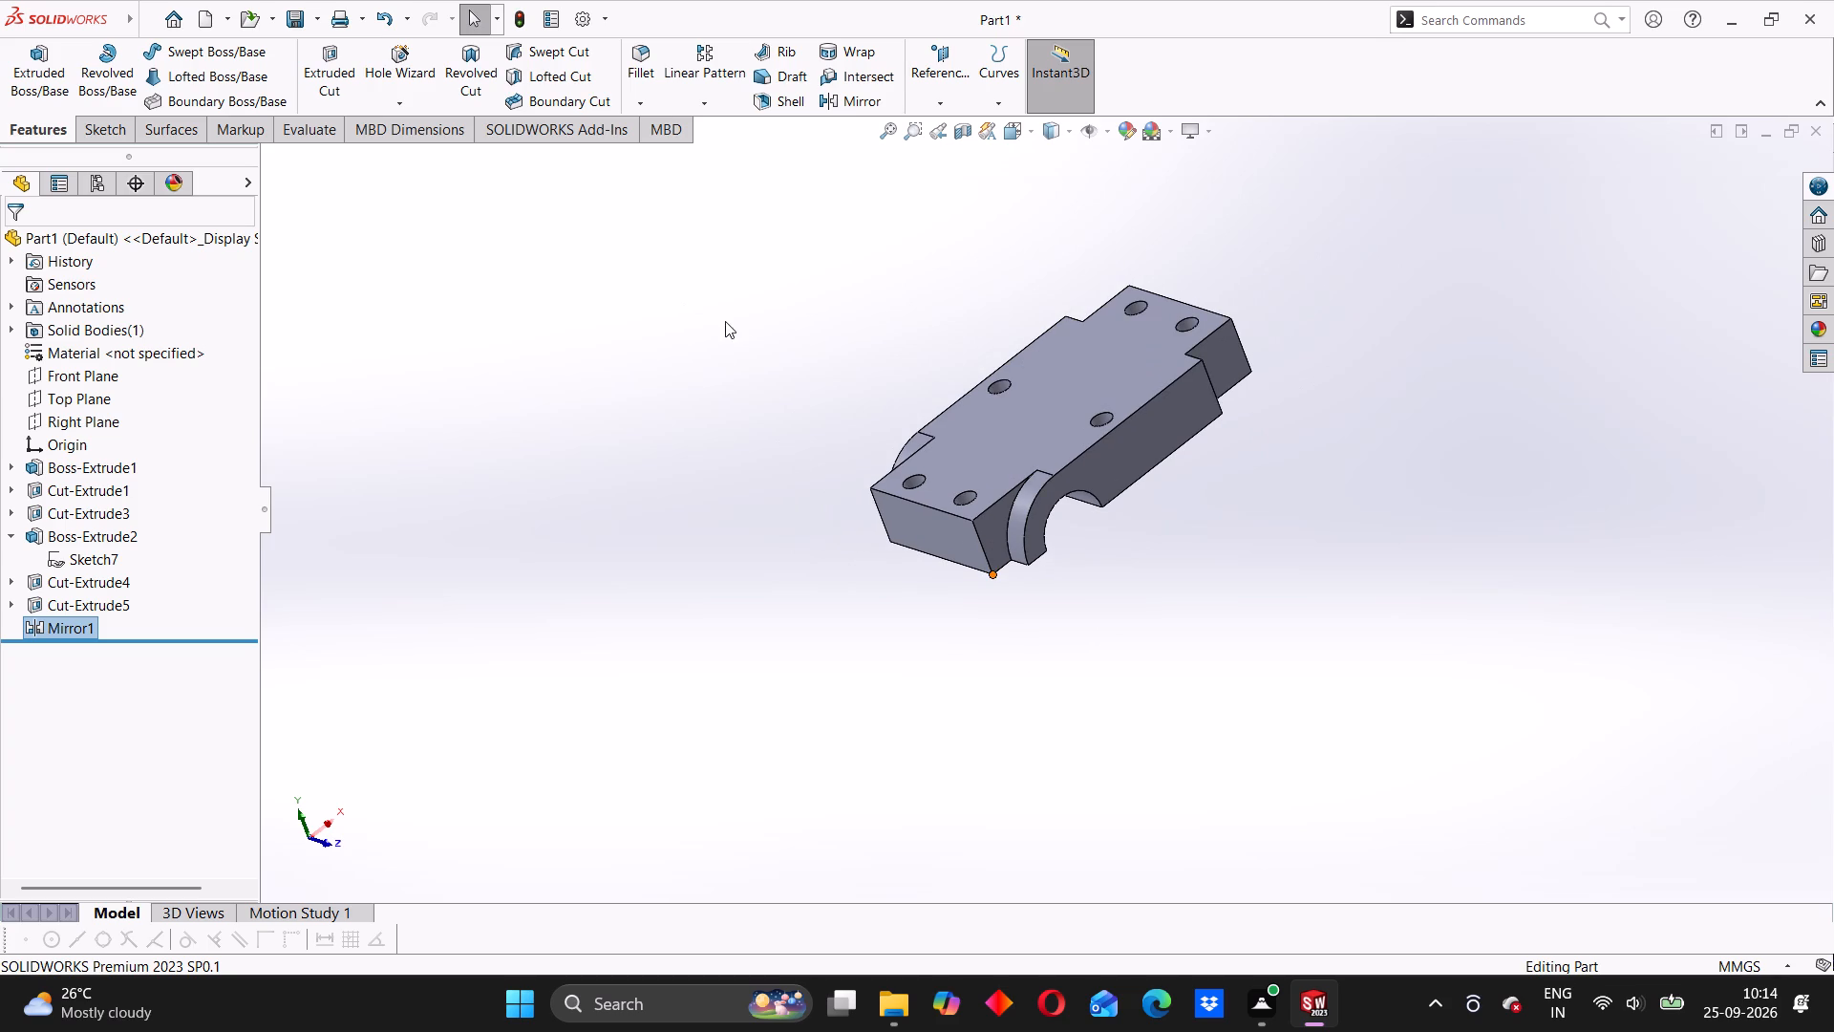
{"action": "left_click", "coordinate": [78, 416]}
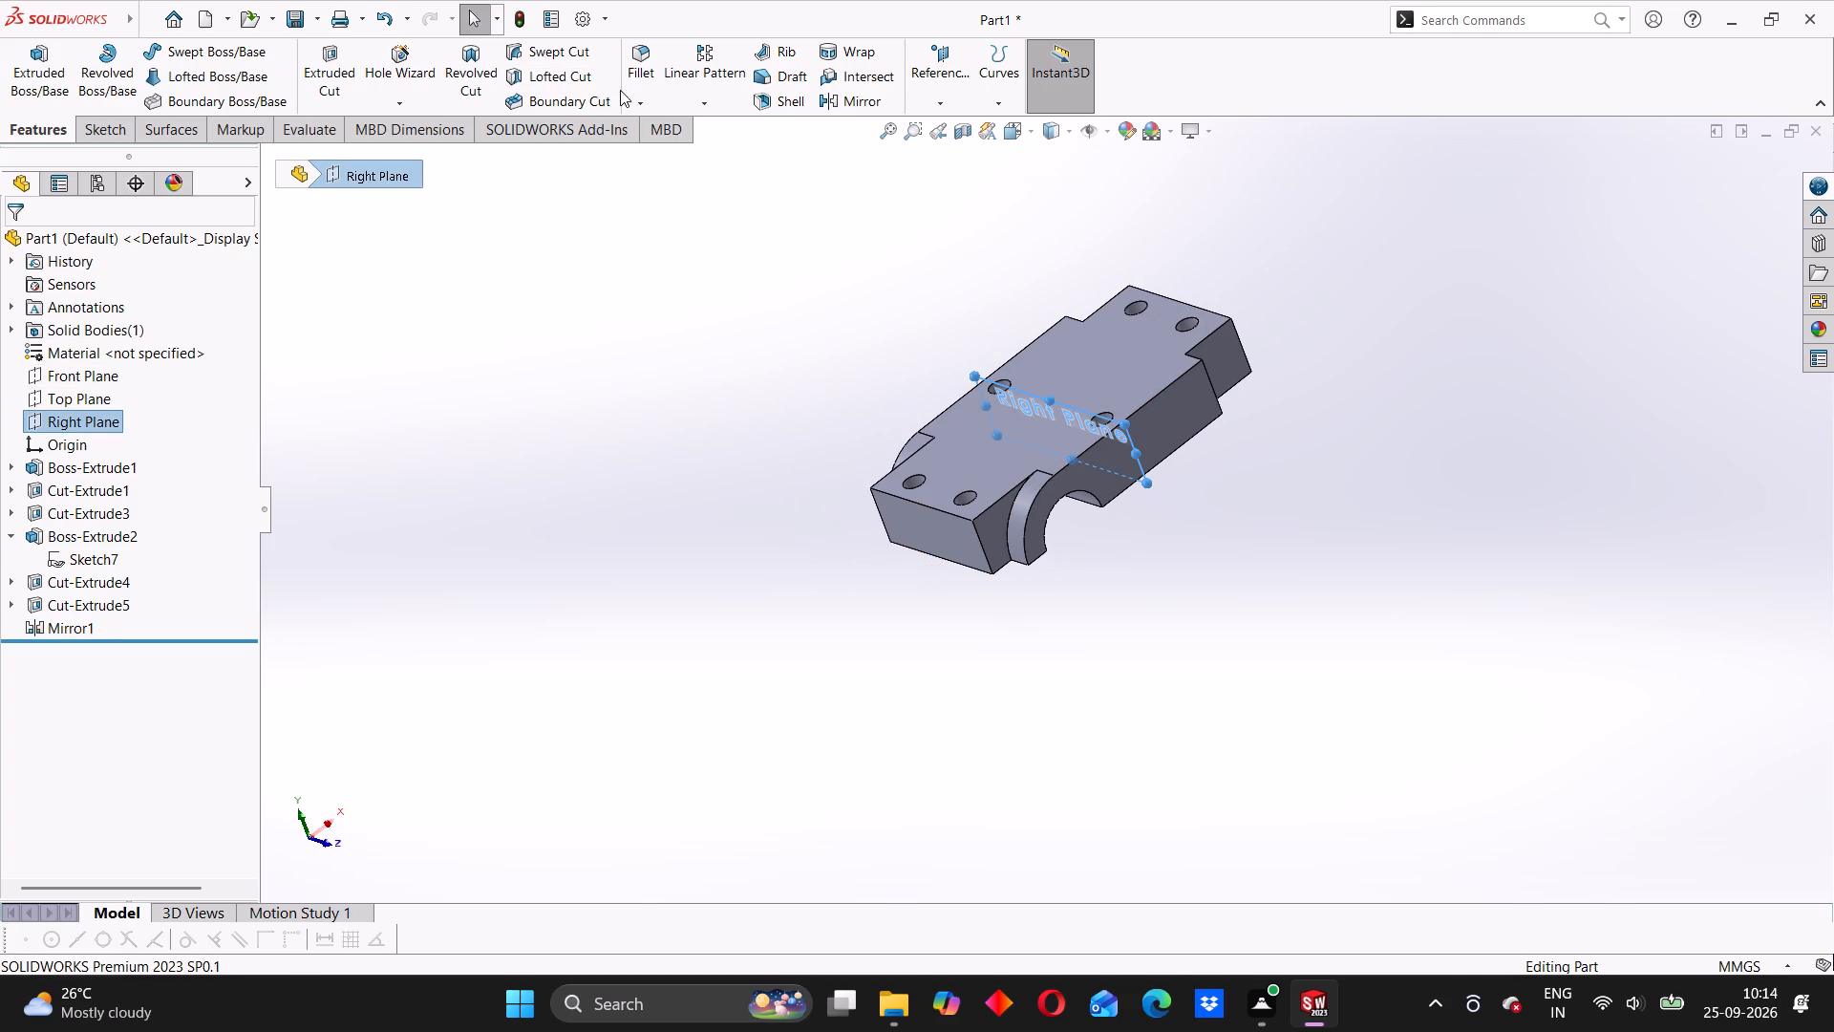
{"action": "left_click", "coordinate": [700, 104]}
{"action": "left_click", "coordinate": [711, 166]}
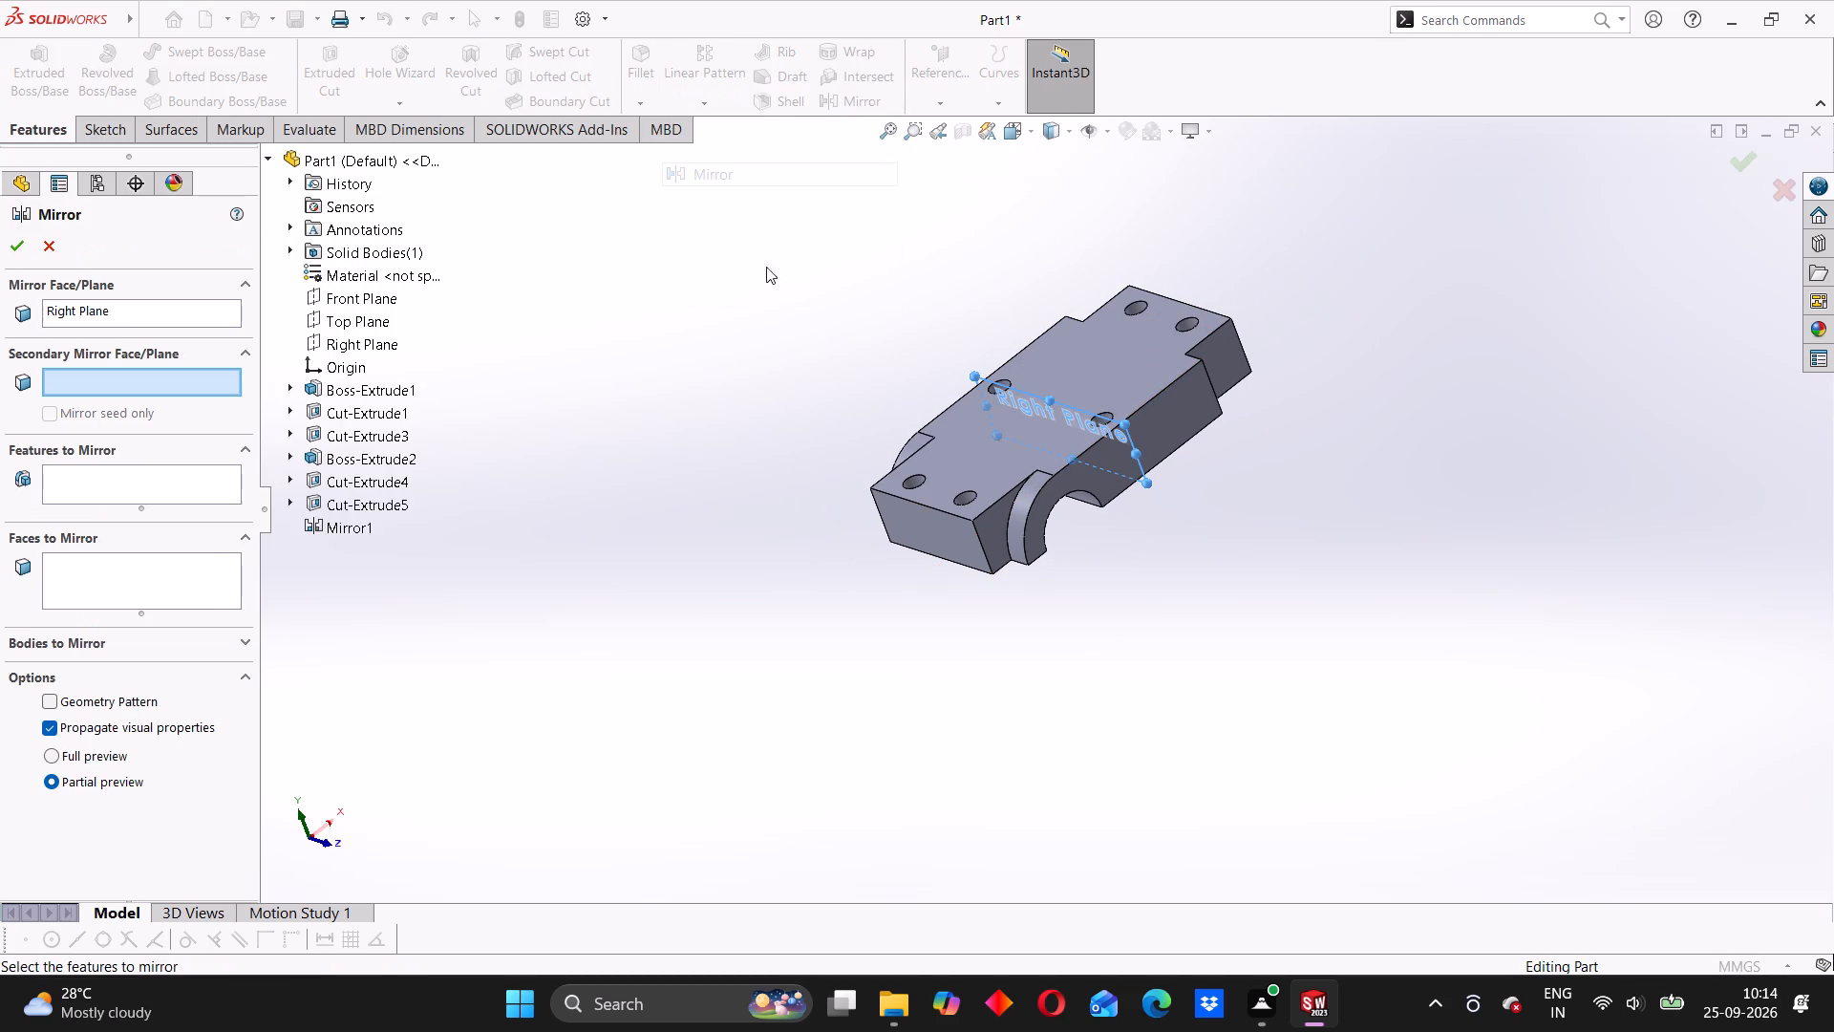
{"action": "left_click", "coordinate": [342, 508]}
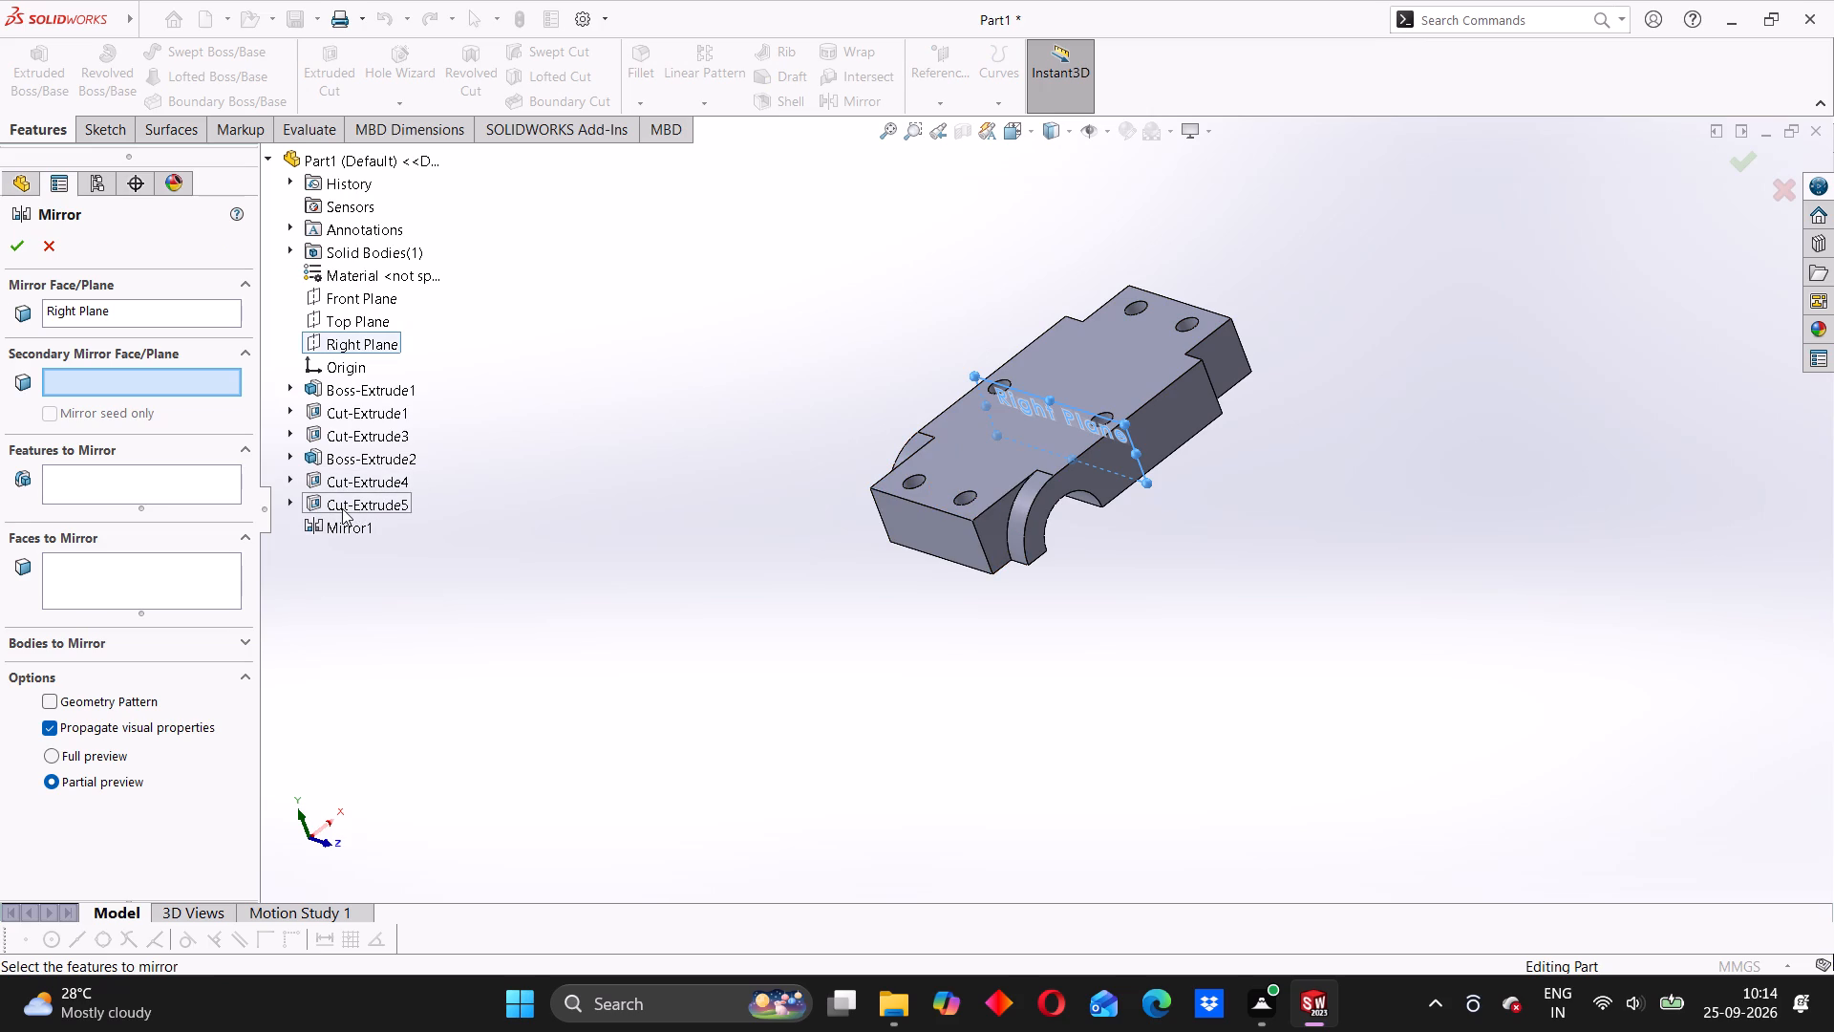
{"action": "left_click", "coordinate": [170, 485]}
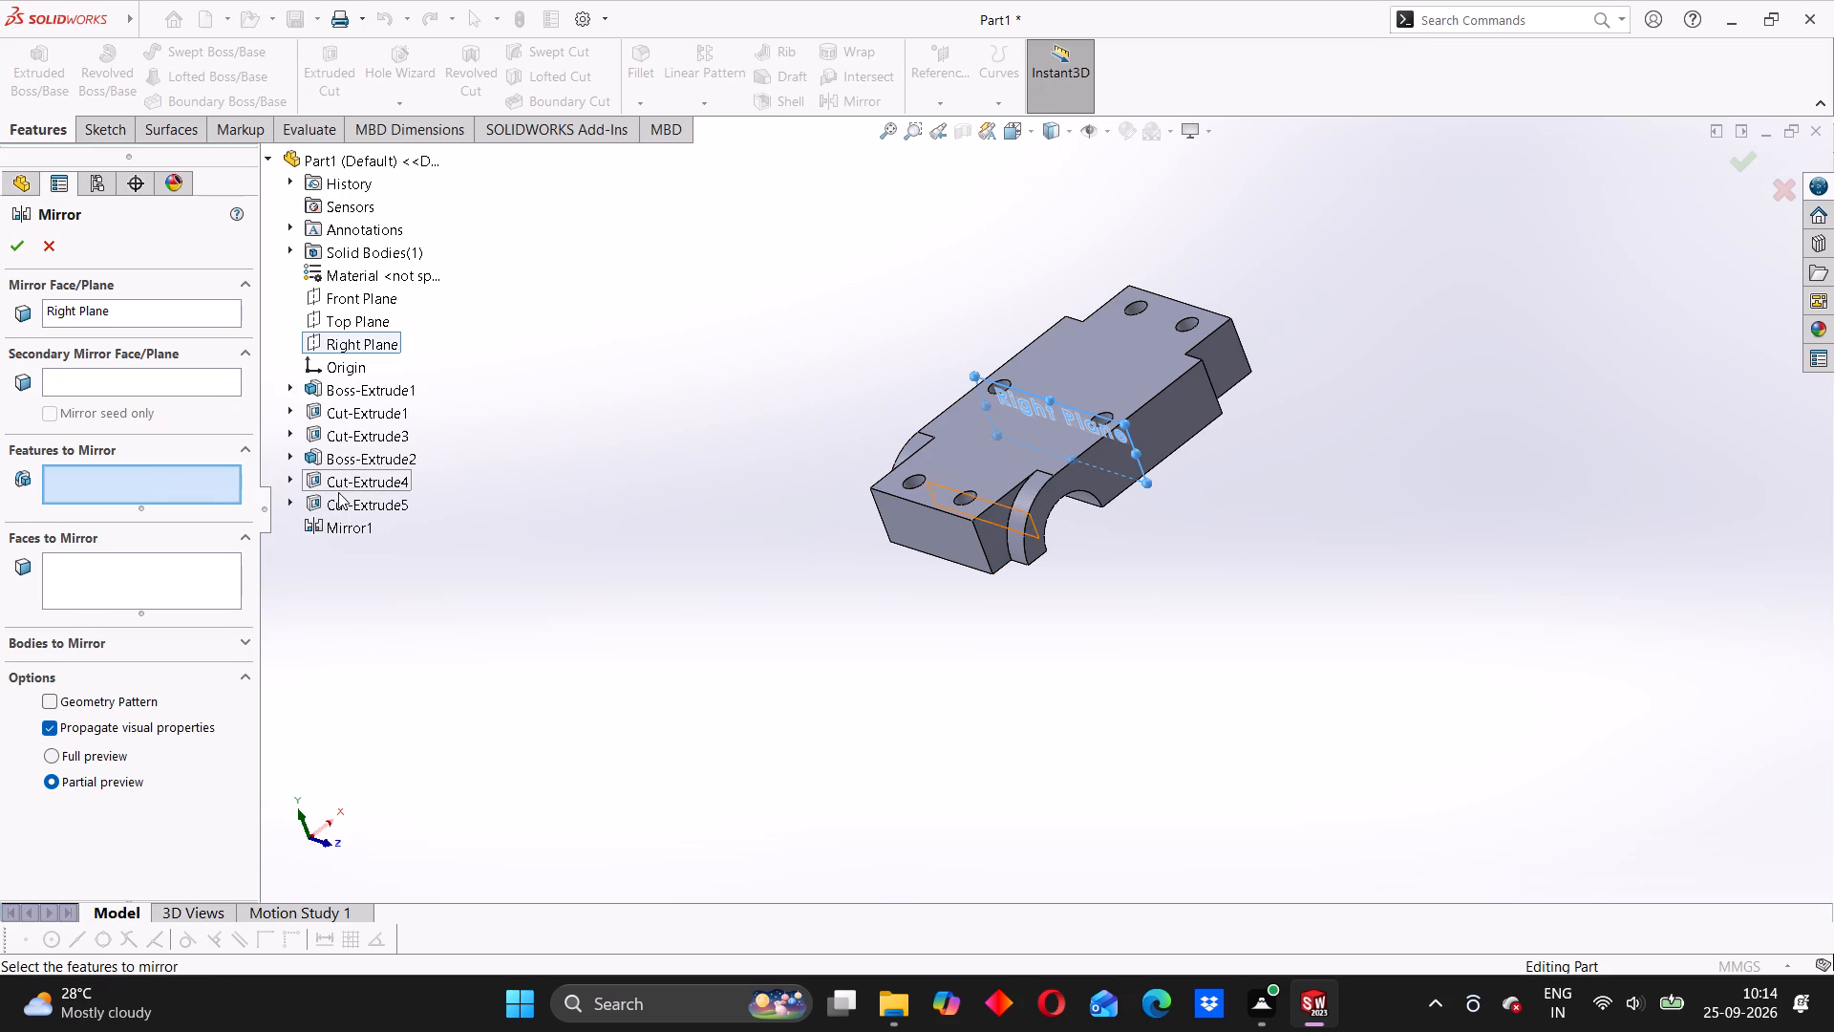
{"action": "left_click", "coordinate": [350, 503]}
{"action": "middle_click_drag", "start_coordinate": [591, 578], "coordinate": [648, 603]}
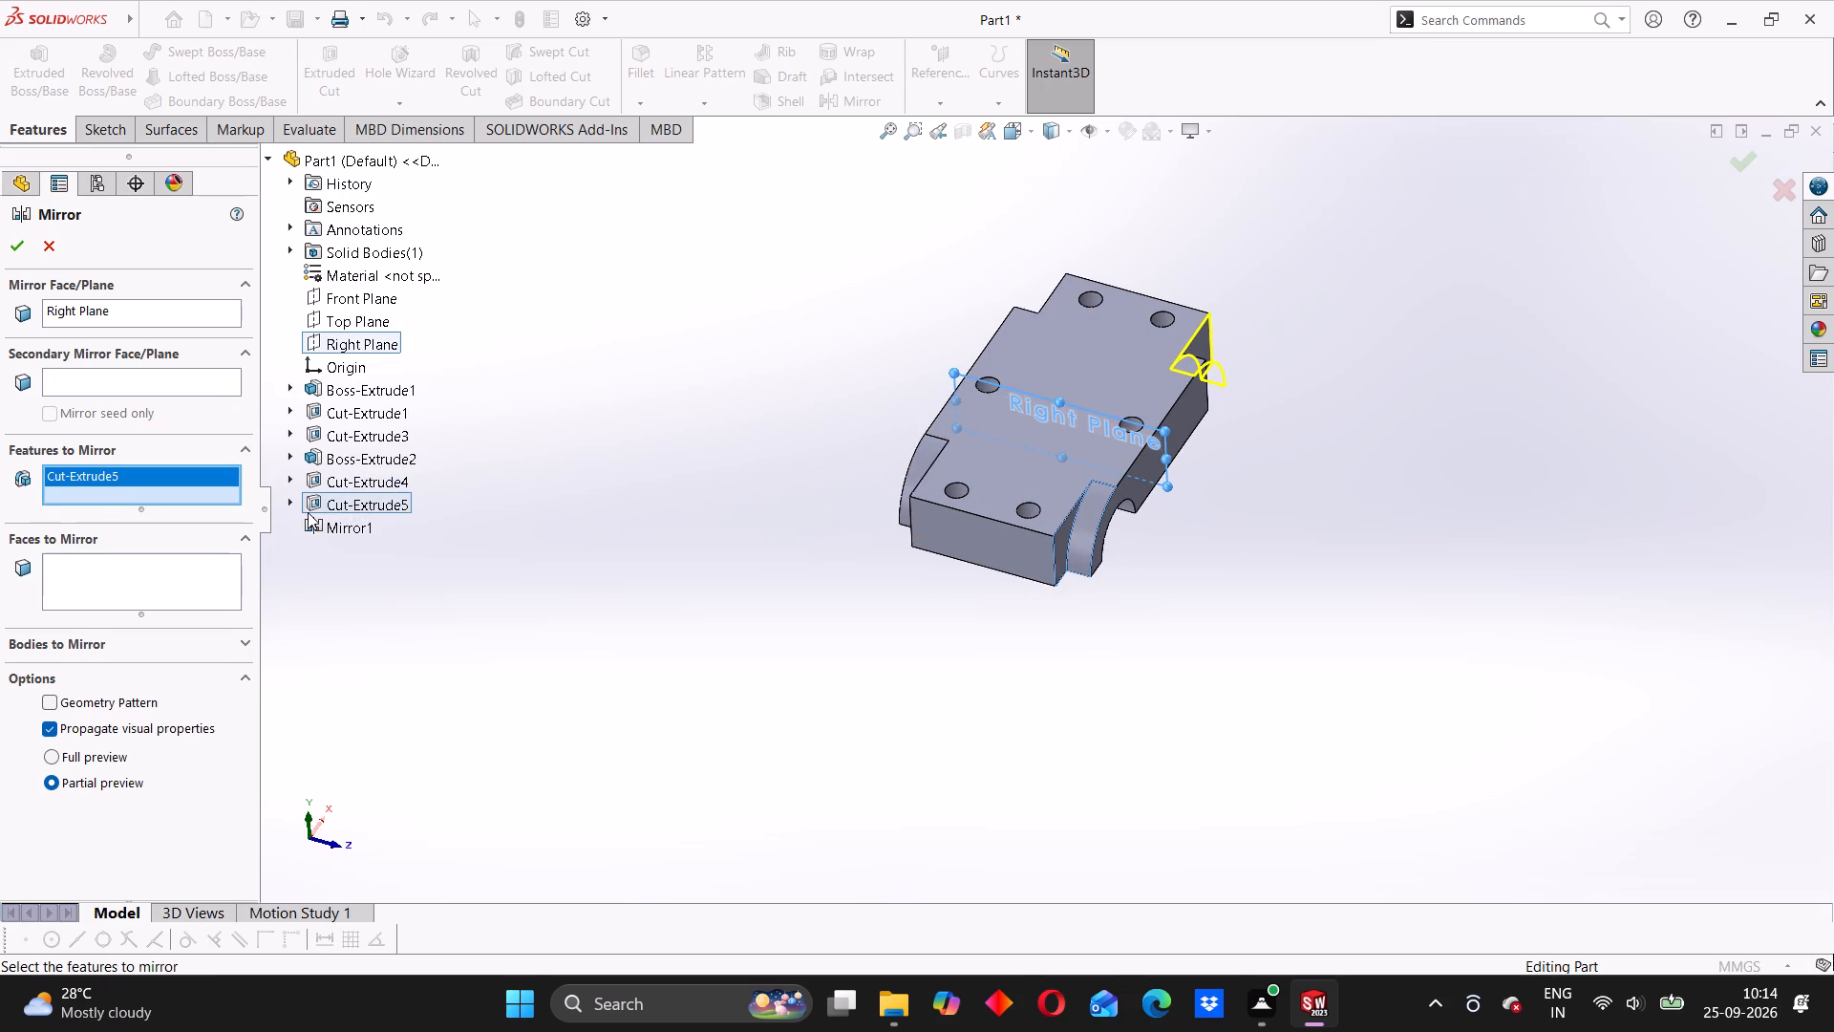
{"action": "left_click", "coordinate": [328, 527]}
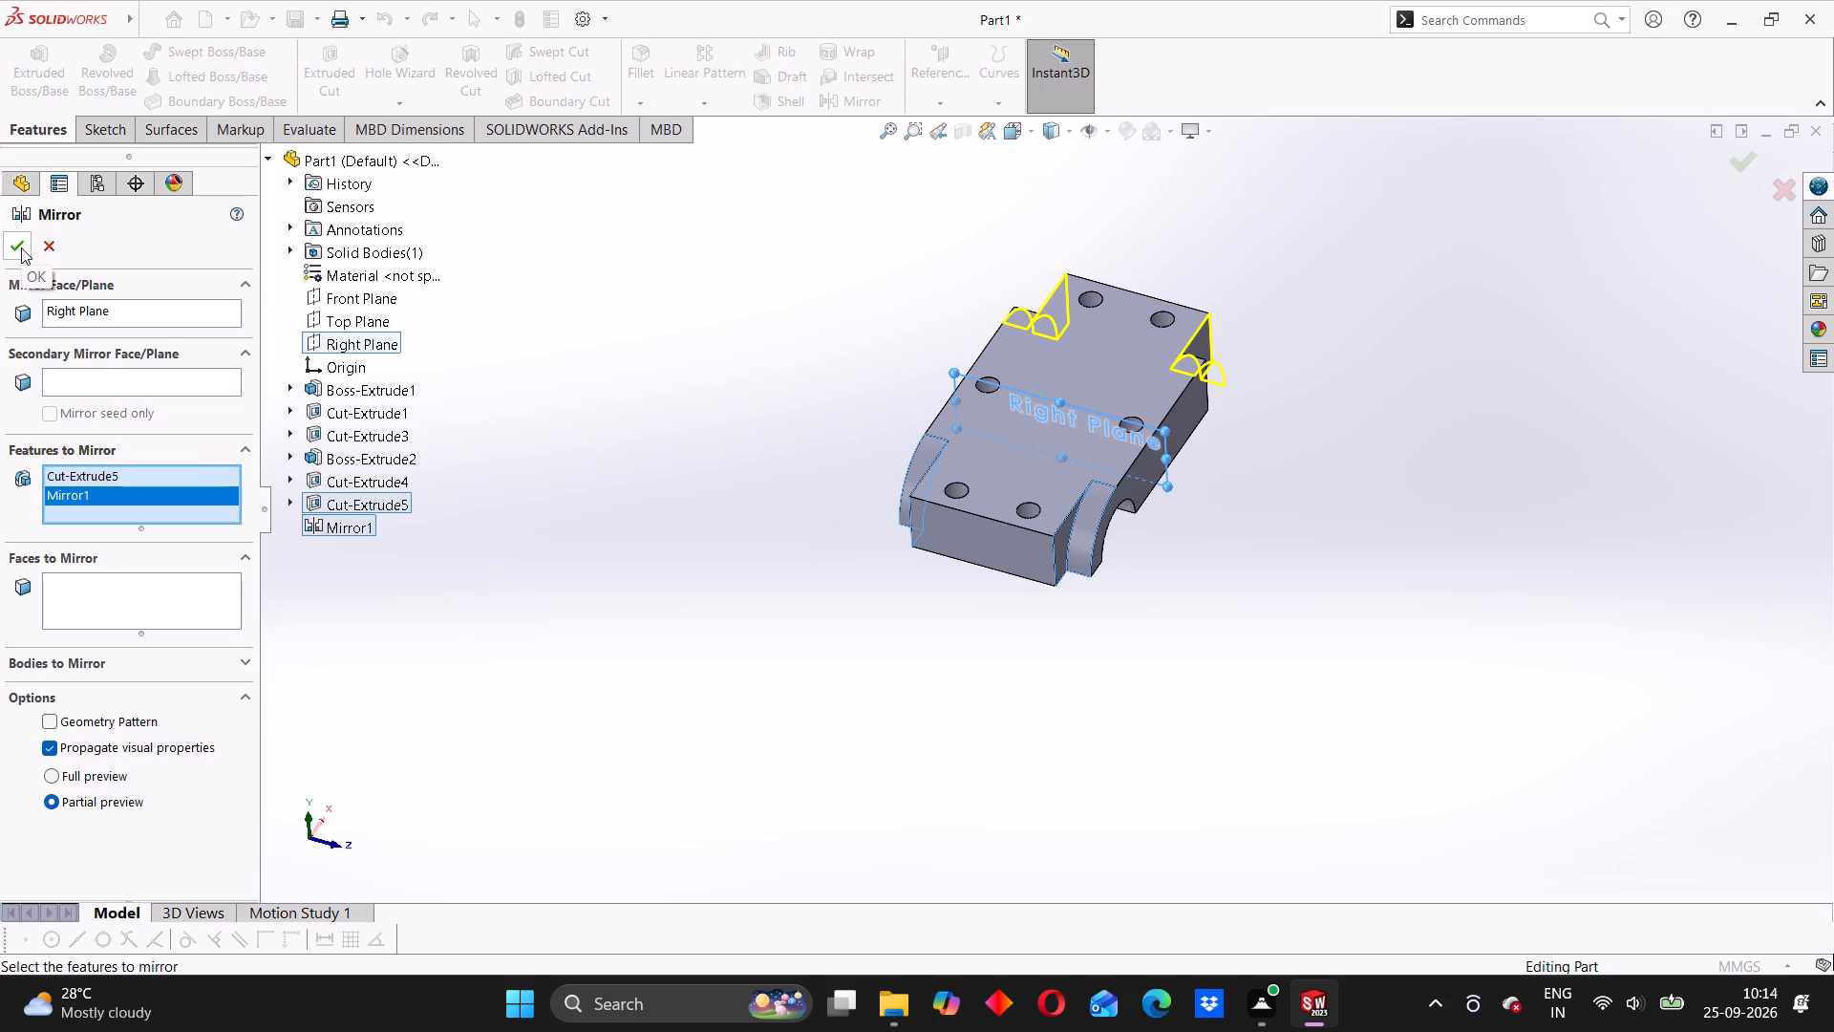
{"action": "left_click", "coordinate": [21, 247]}
Mirror the curved boss feature Boss-Extrude2 about the Right Plane.
{"action": "middle_click_drag", "start_coordinate": [635, 464], "coordinate": [902, 546]}
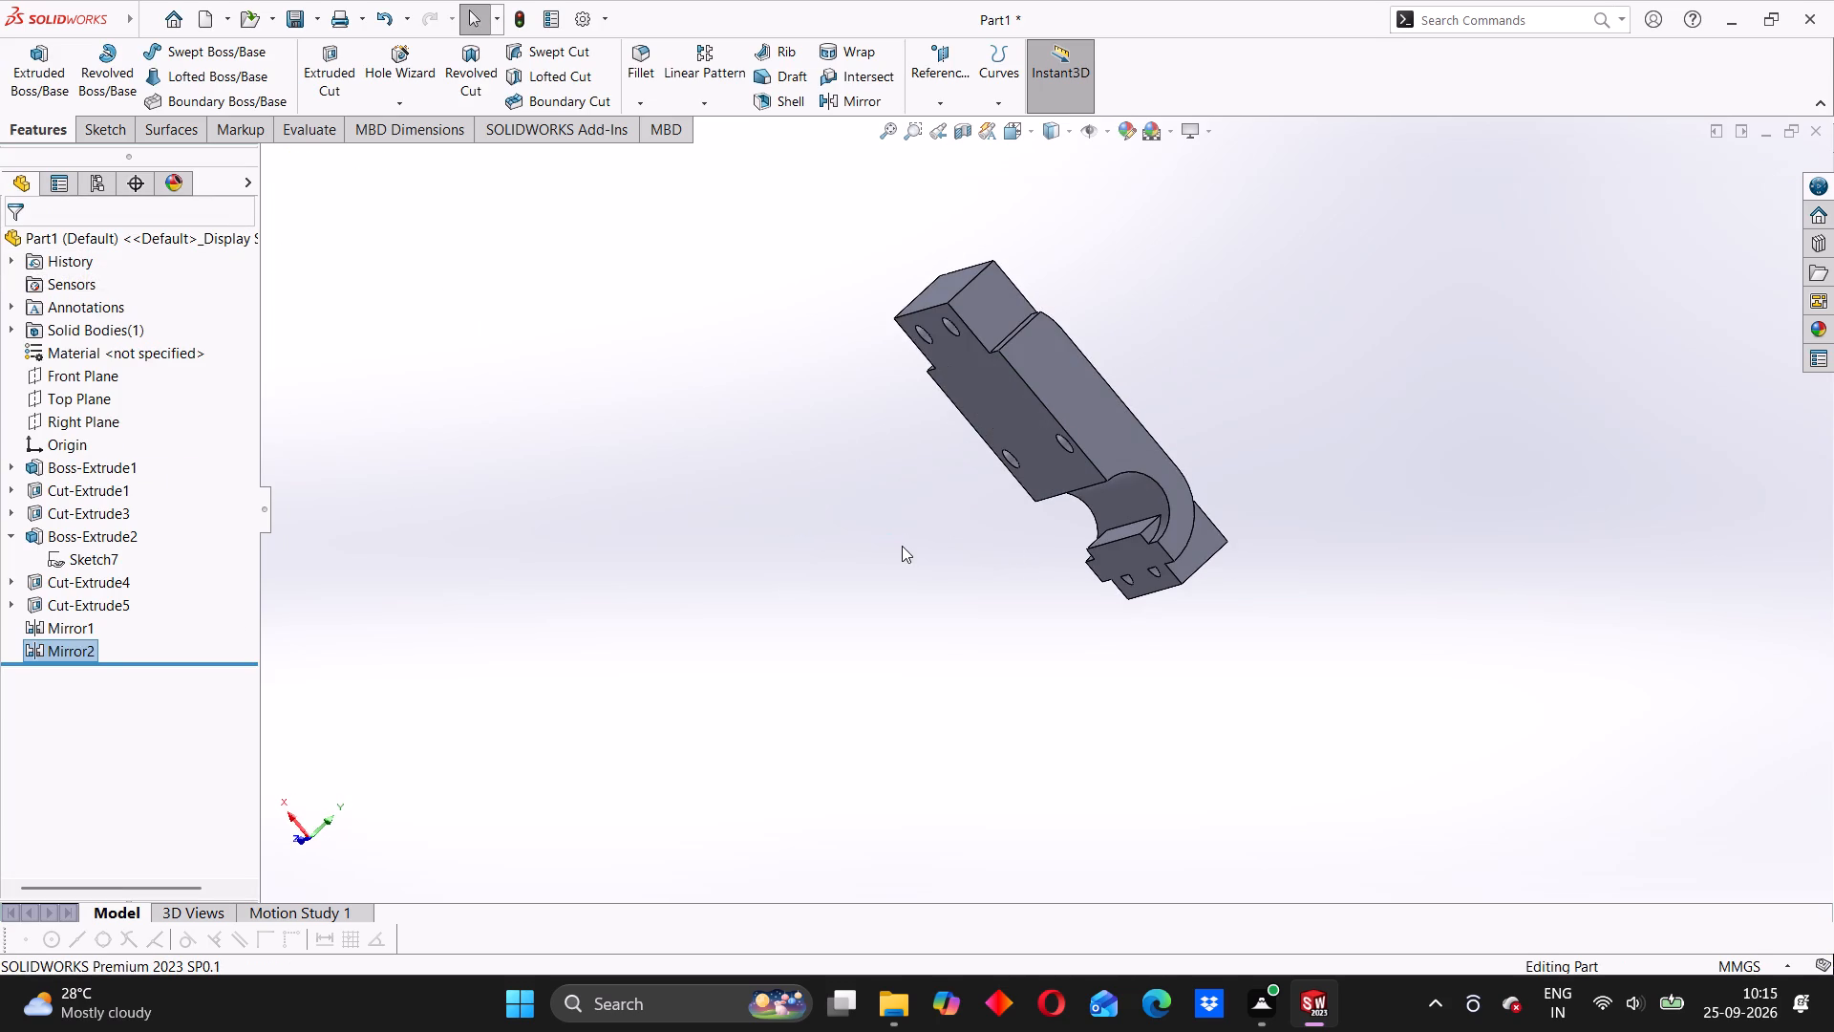
{"action": "middle_click_drag", "start_coordinate": [905, 530], "coordinate": [696, 573]}
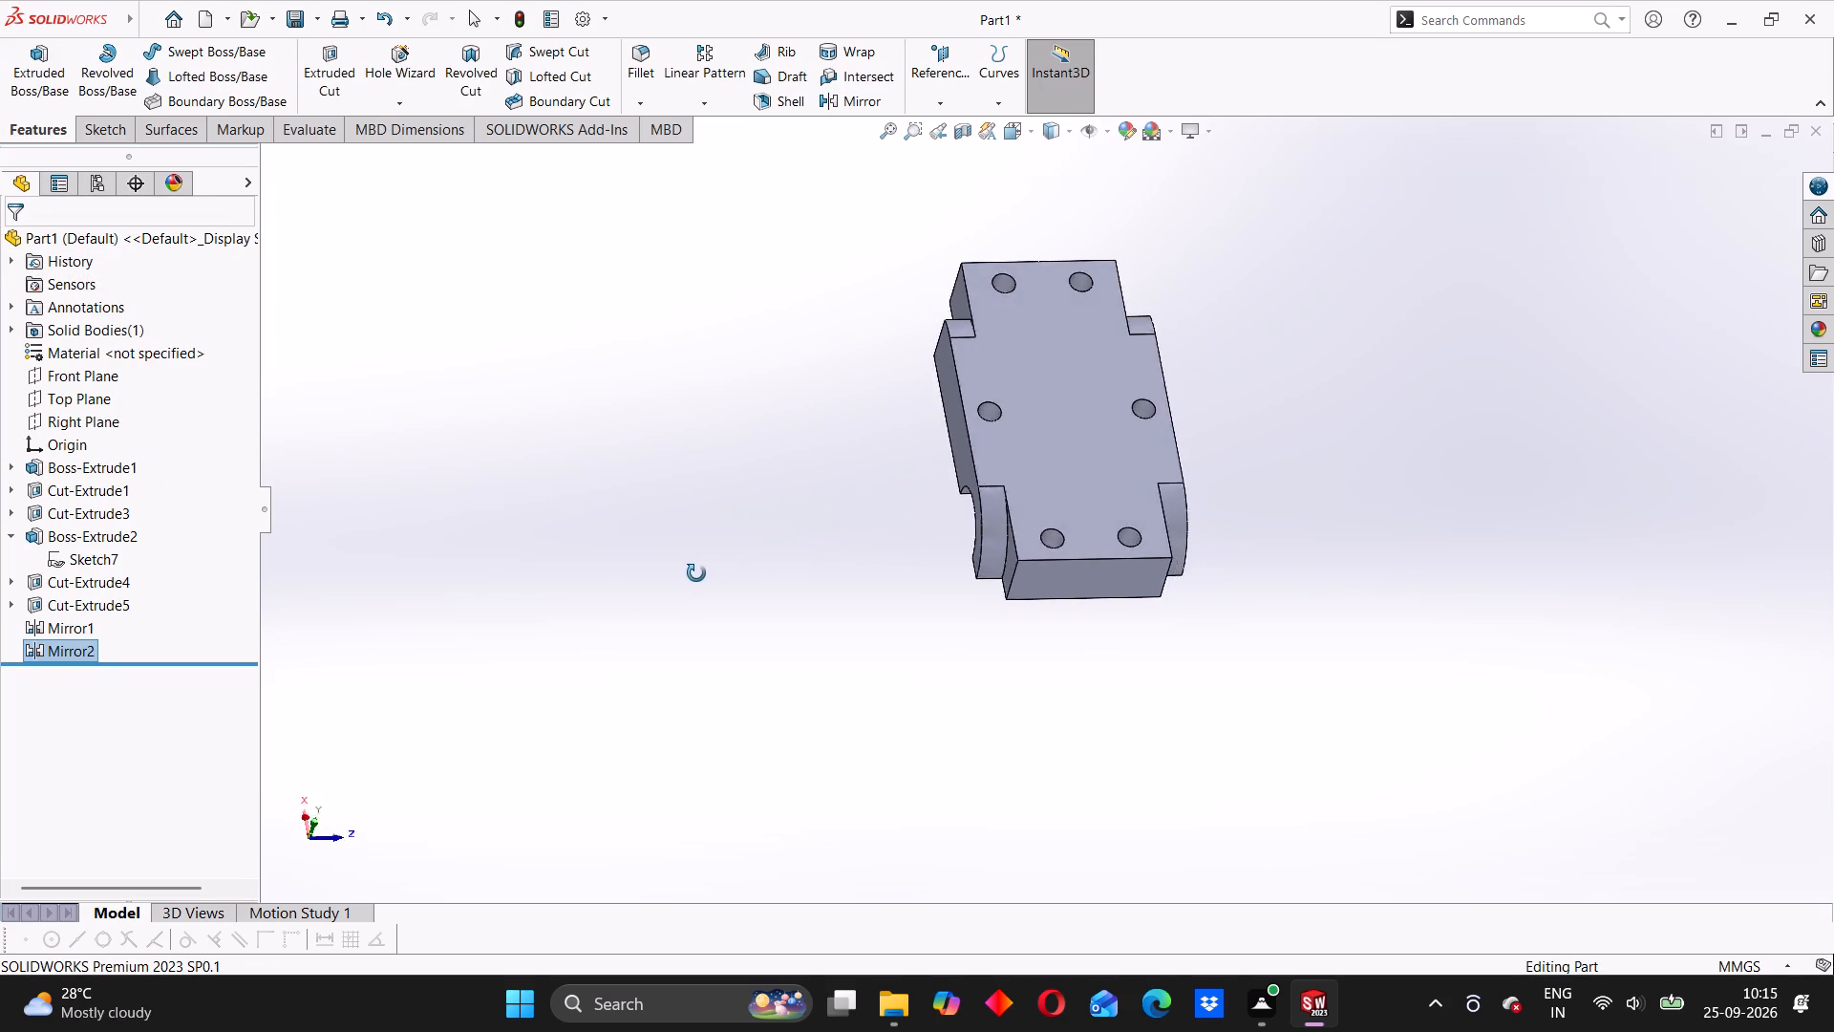
{"action": "middle_click_drag", "start_coordinate": [696, 573], "coordinate": [561, 568]}
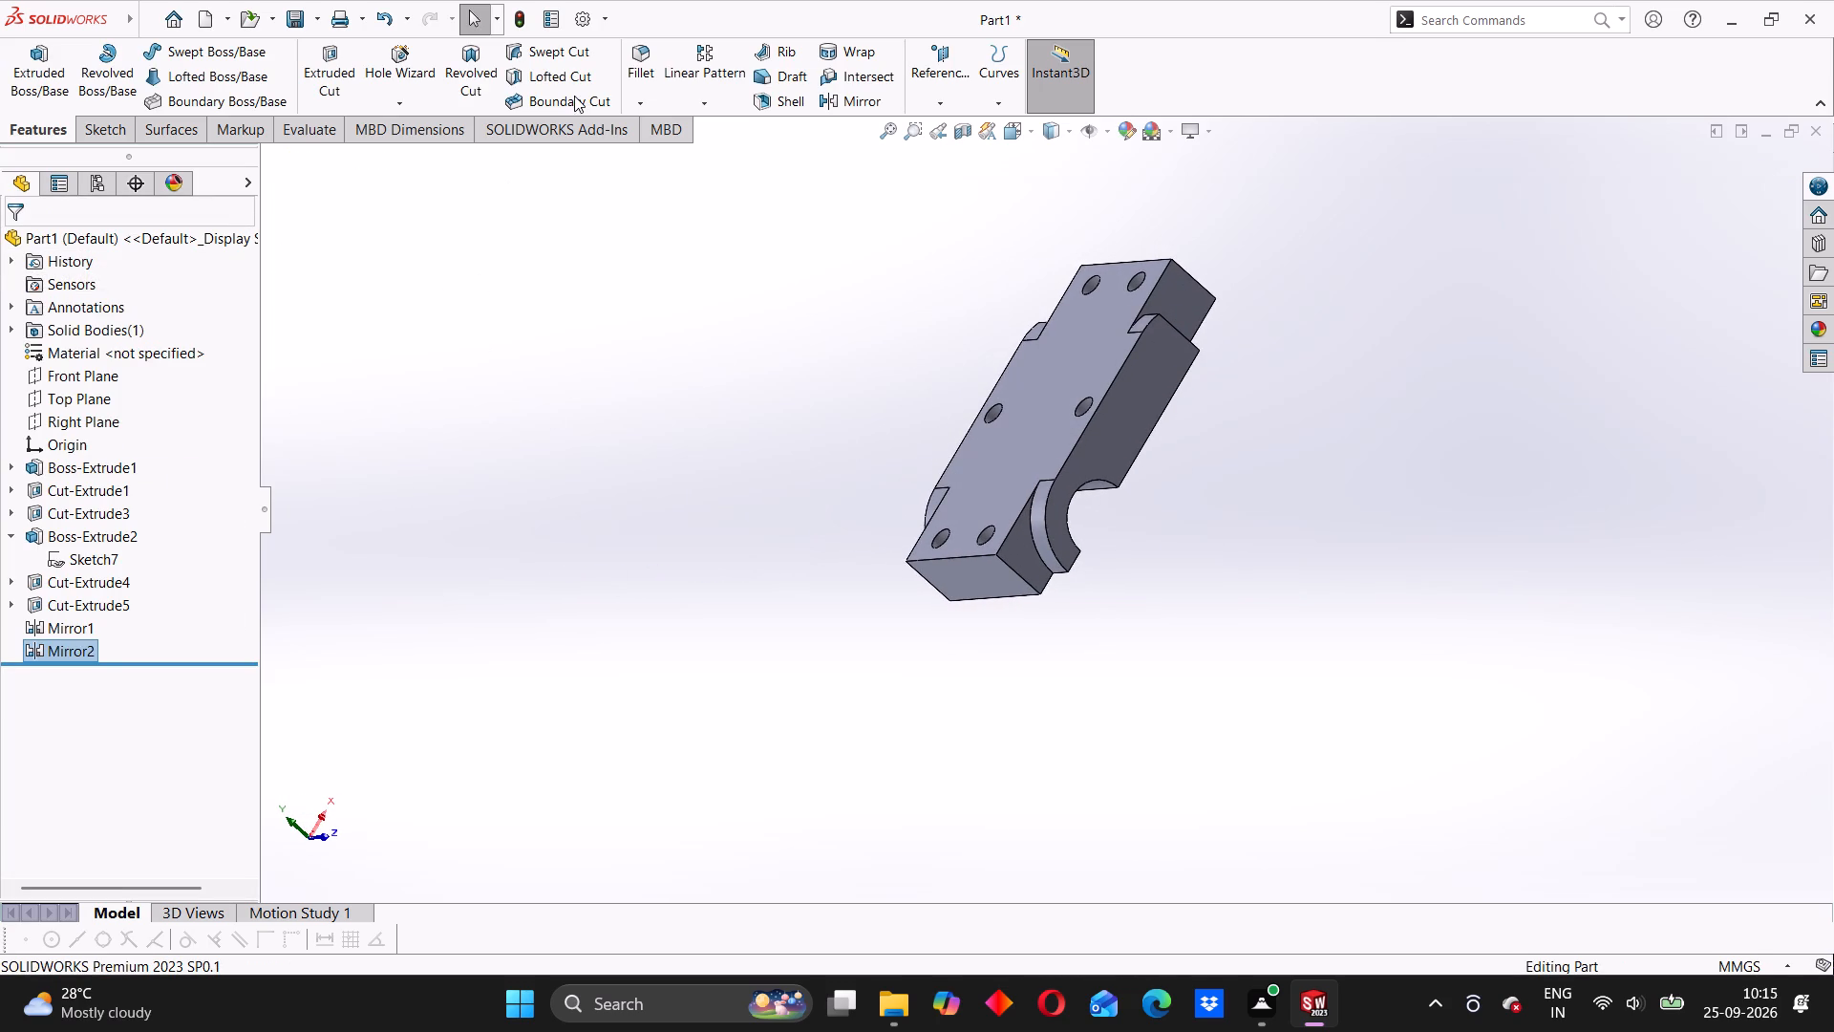
{"action": "left_click", "coordinate": [65, 416]}
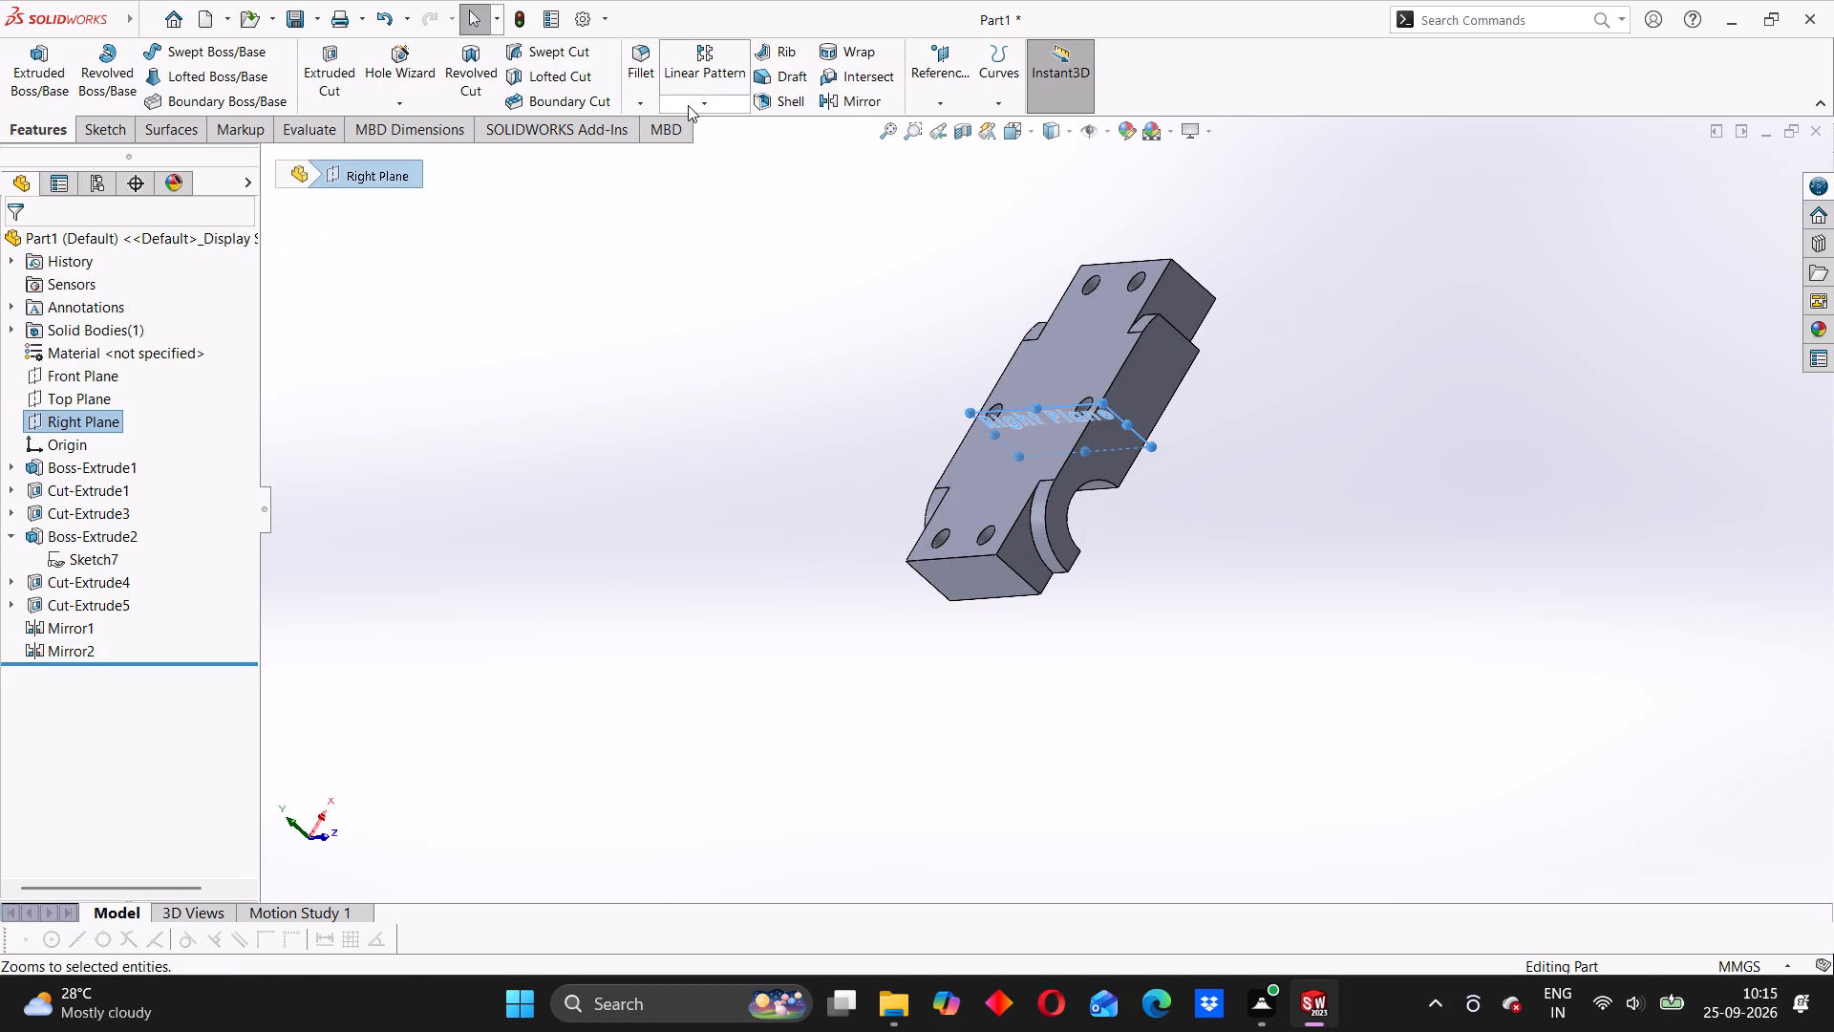
{"action": "left_click", "coordinate": [688, 105]}
{"action": "left_click", "coordinate": [706, 174]}
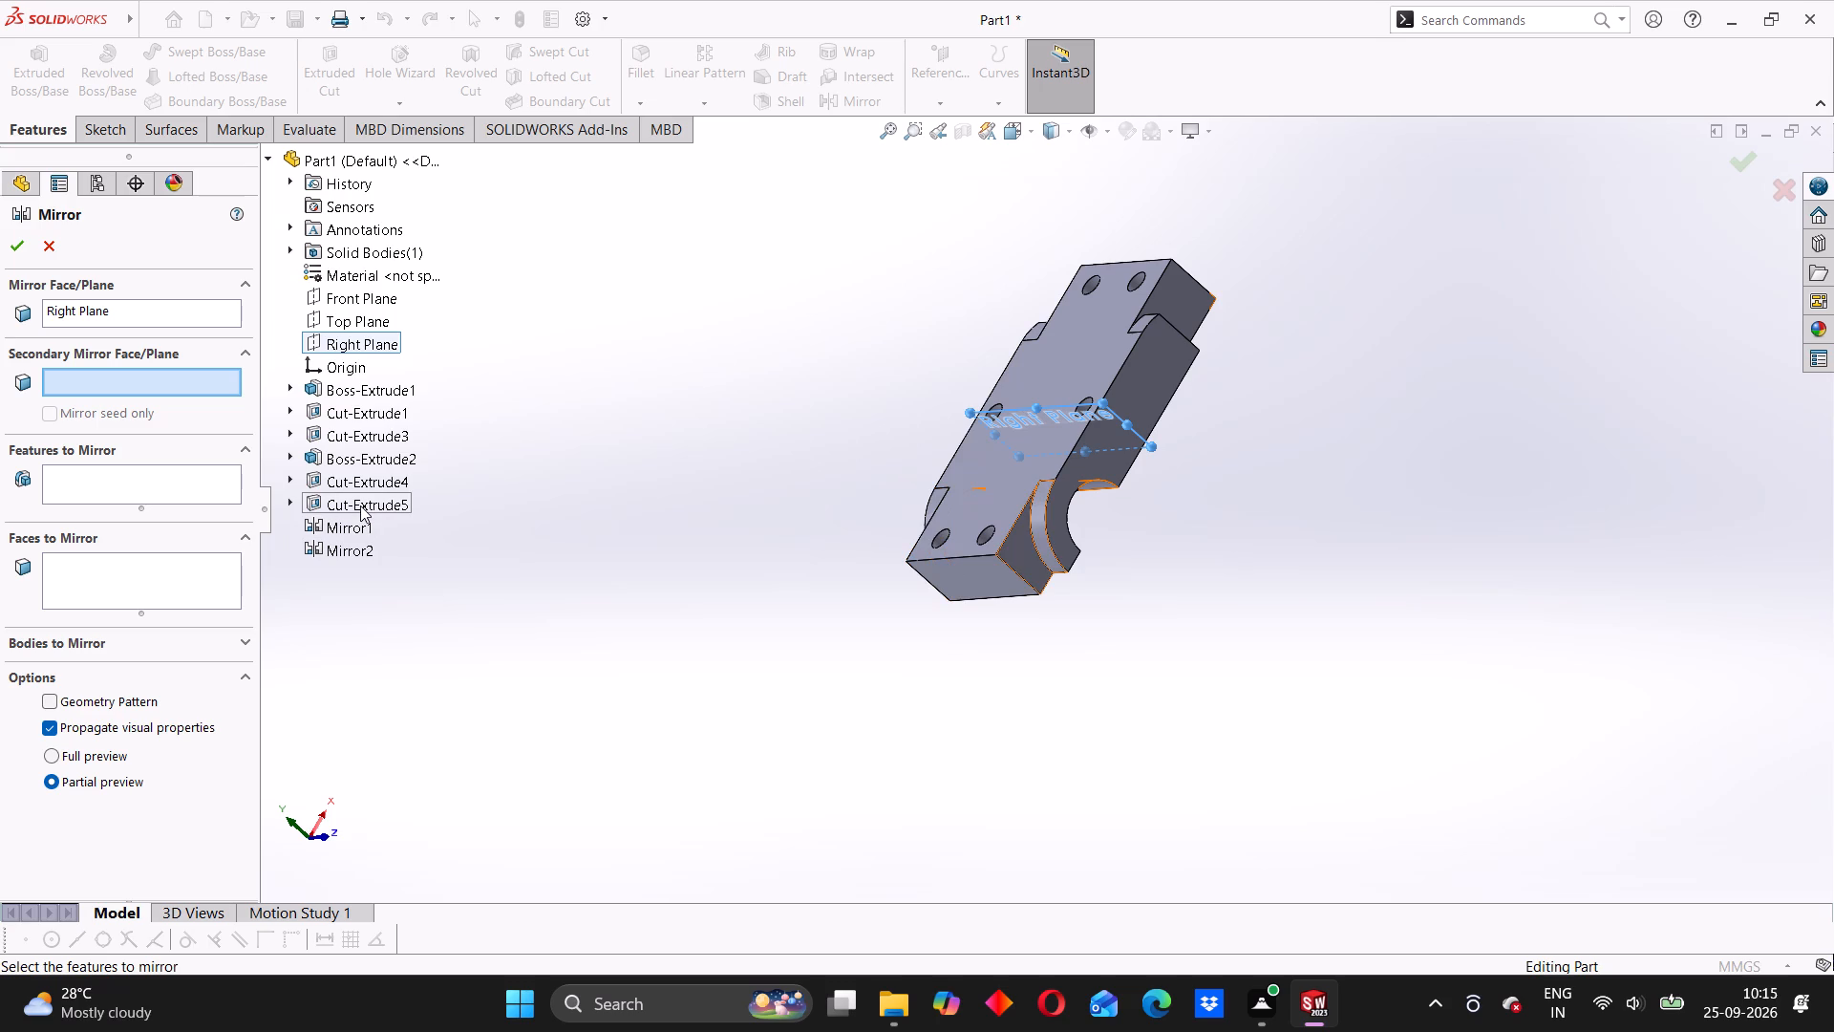
{"action": "left_click", "coordinate": [367, 457]}
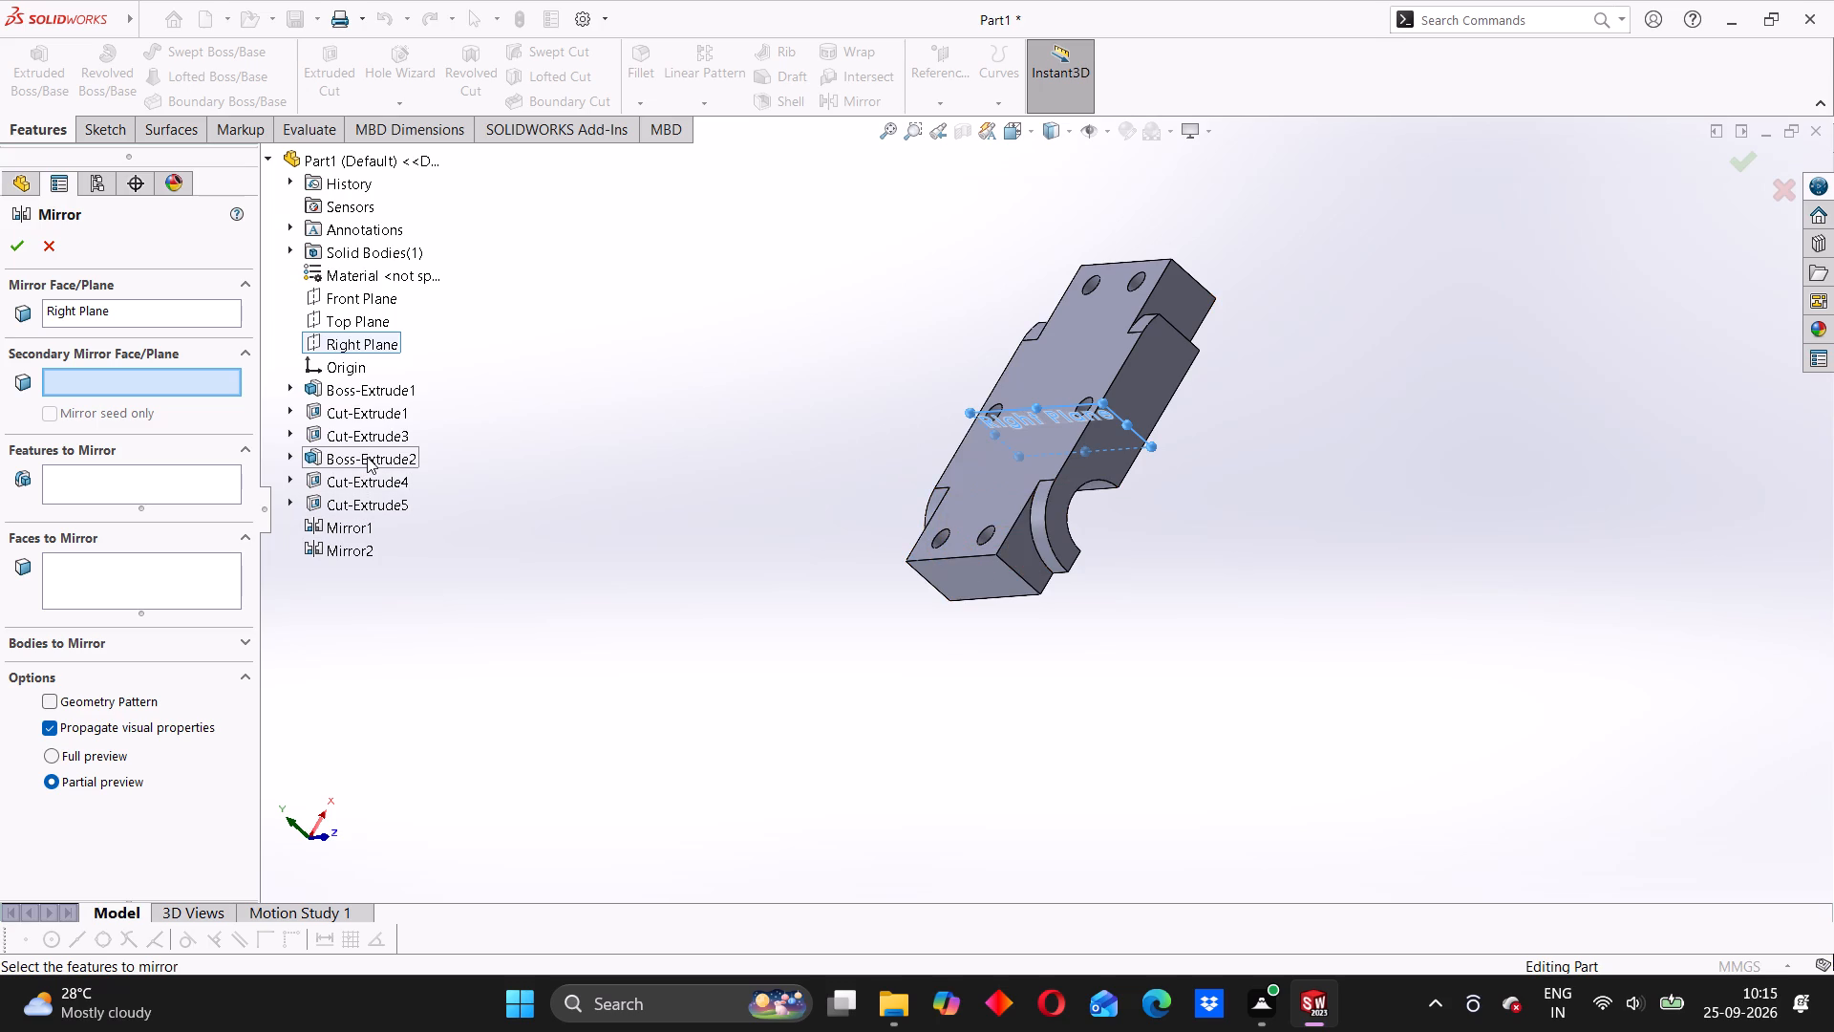
{"action": "left_click", "coordinate": [216, 484]}
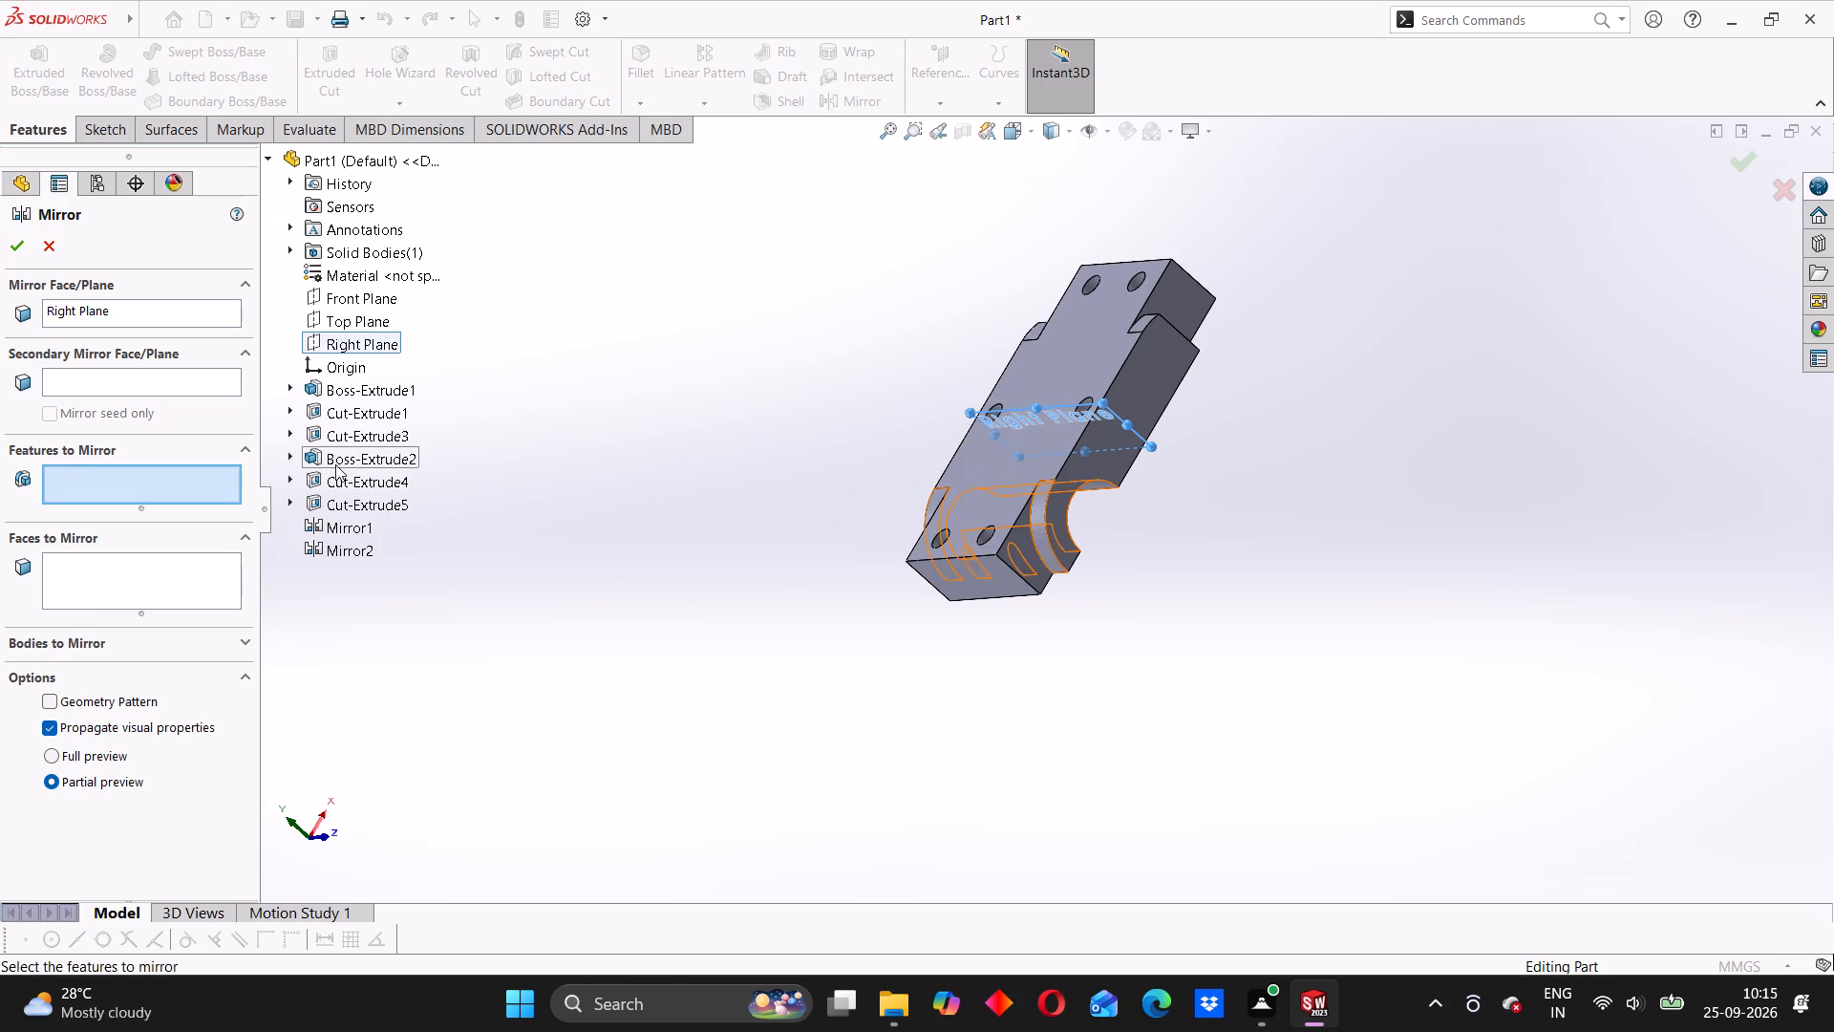
{"action": "left_click", "coordinate": [335, 464]}
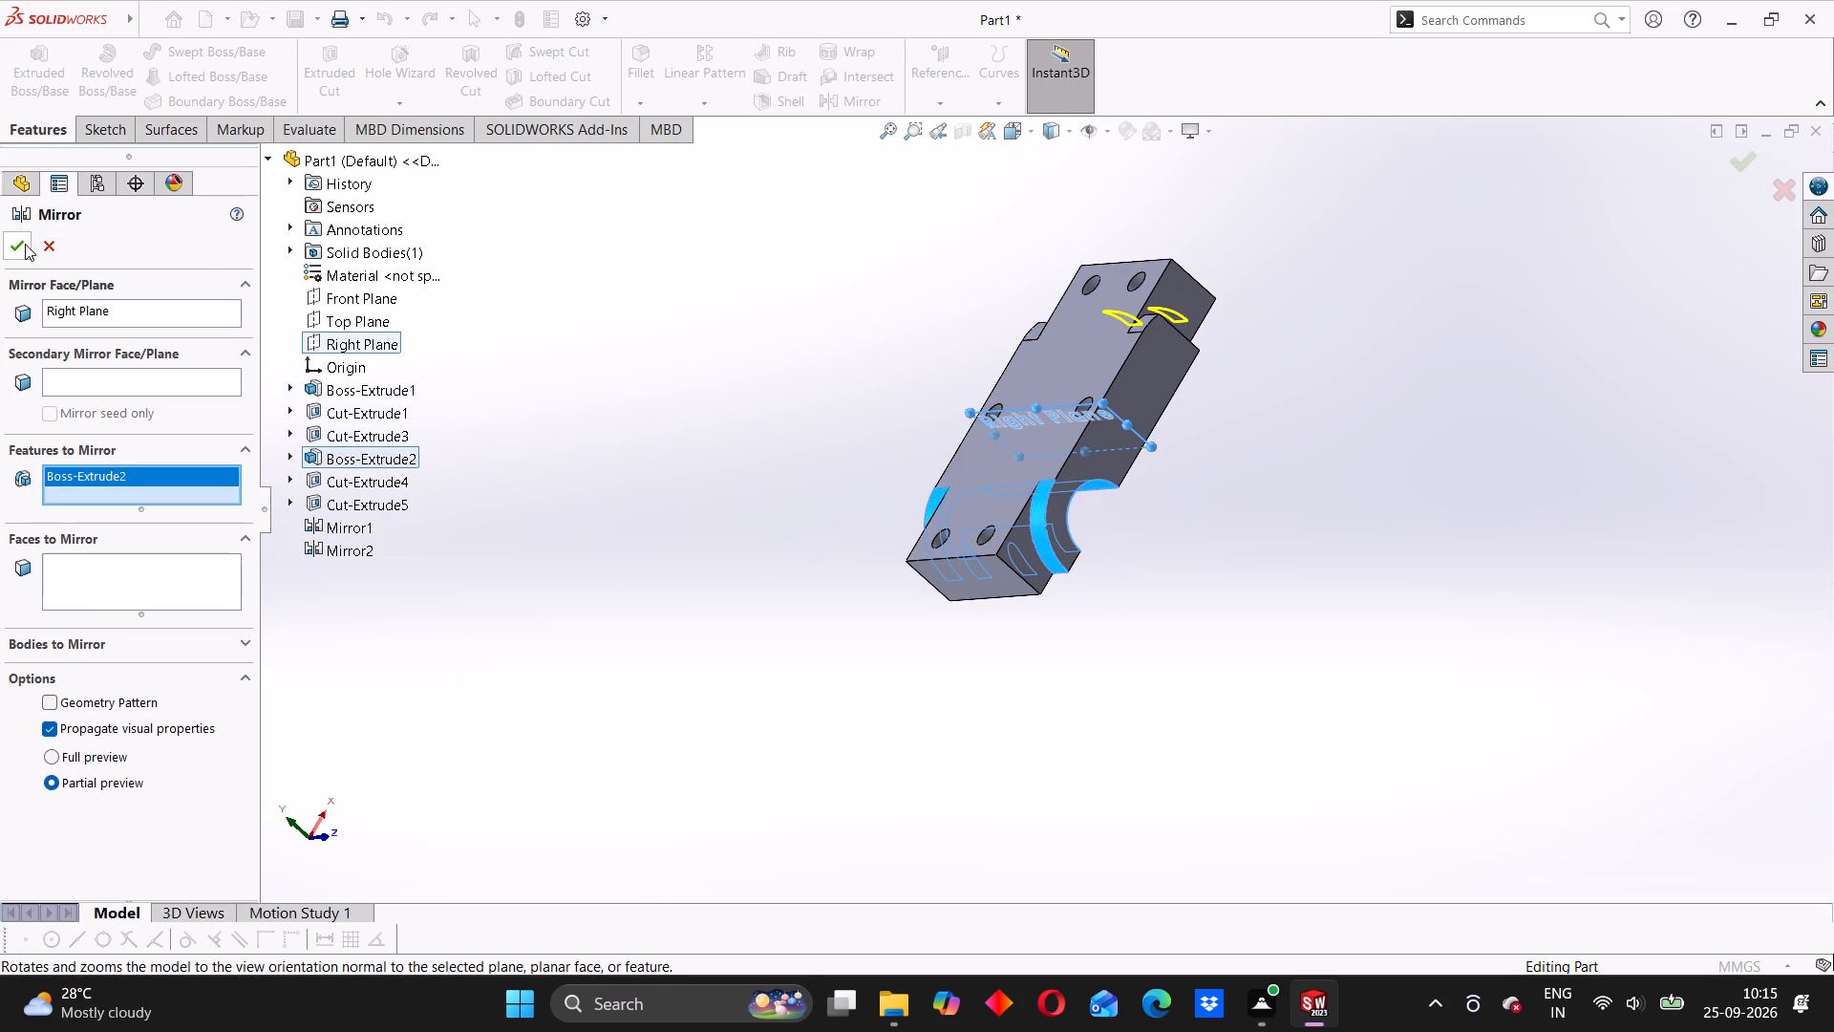
{"action": "left_click", "coordinate": [21, 247]}
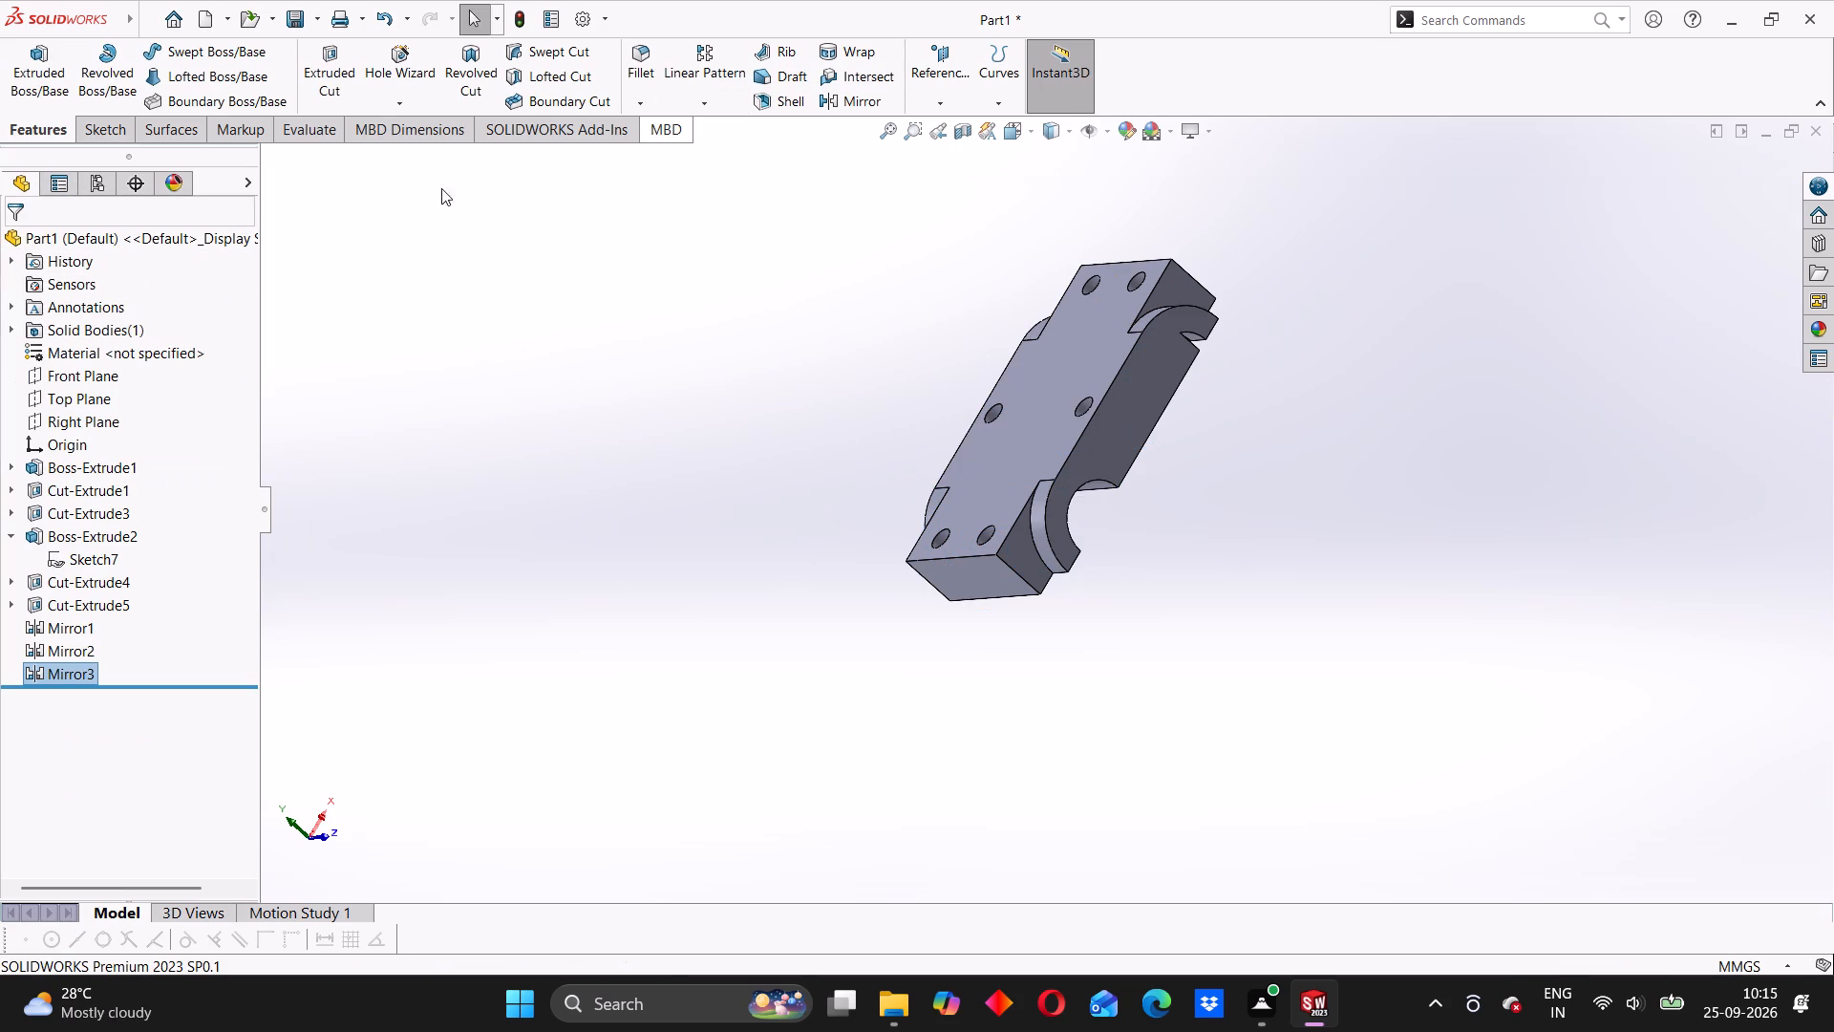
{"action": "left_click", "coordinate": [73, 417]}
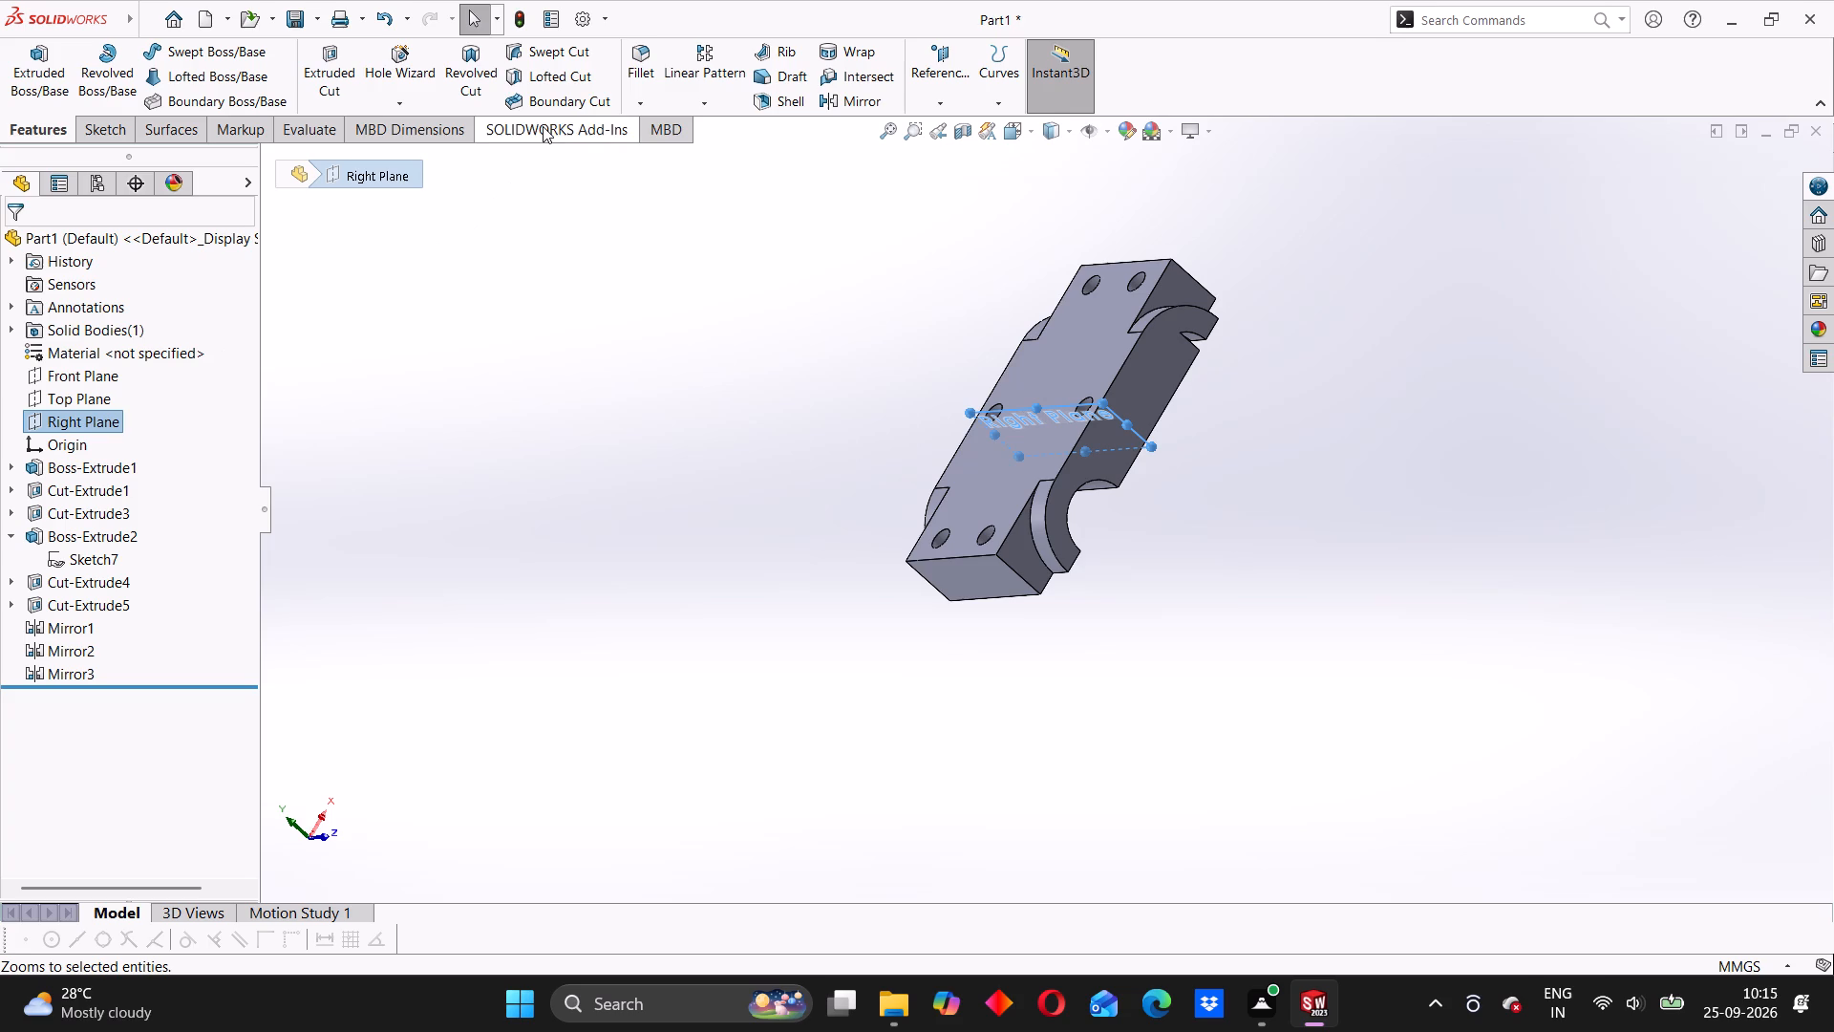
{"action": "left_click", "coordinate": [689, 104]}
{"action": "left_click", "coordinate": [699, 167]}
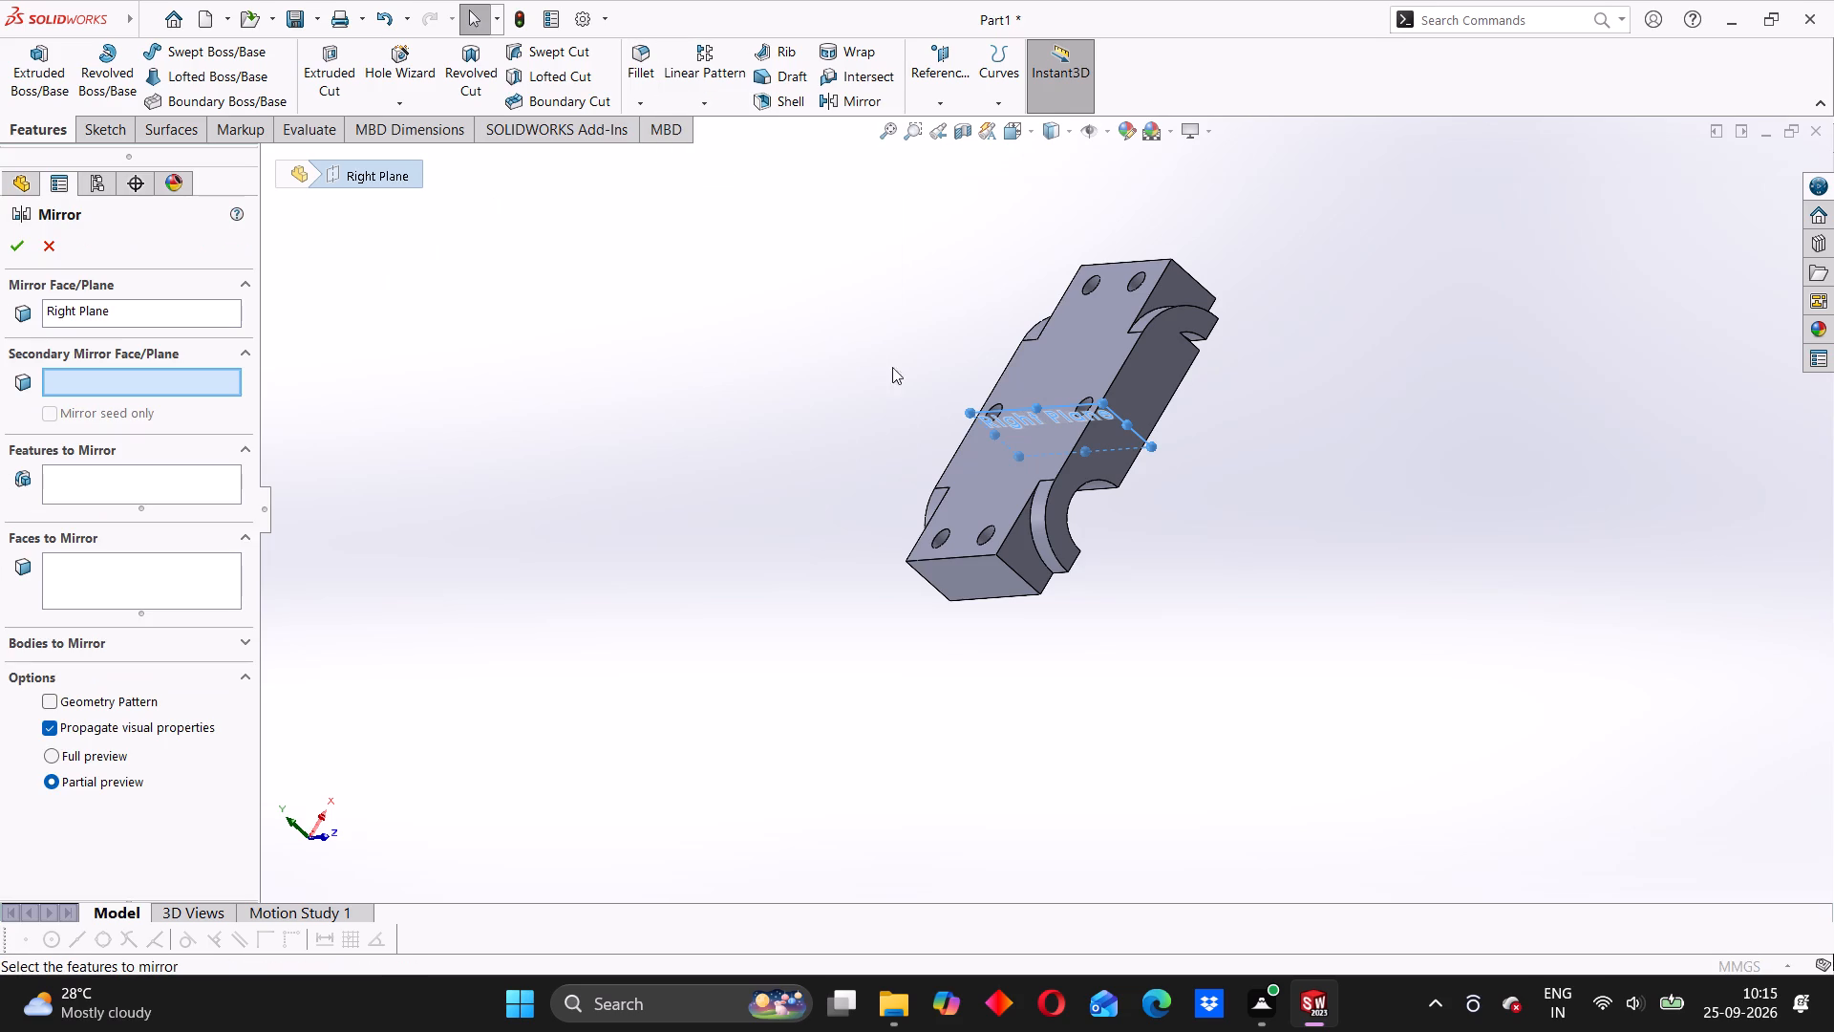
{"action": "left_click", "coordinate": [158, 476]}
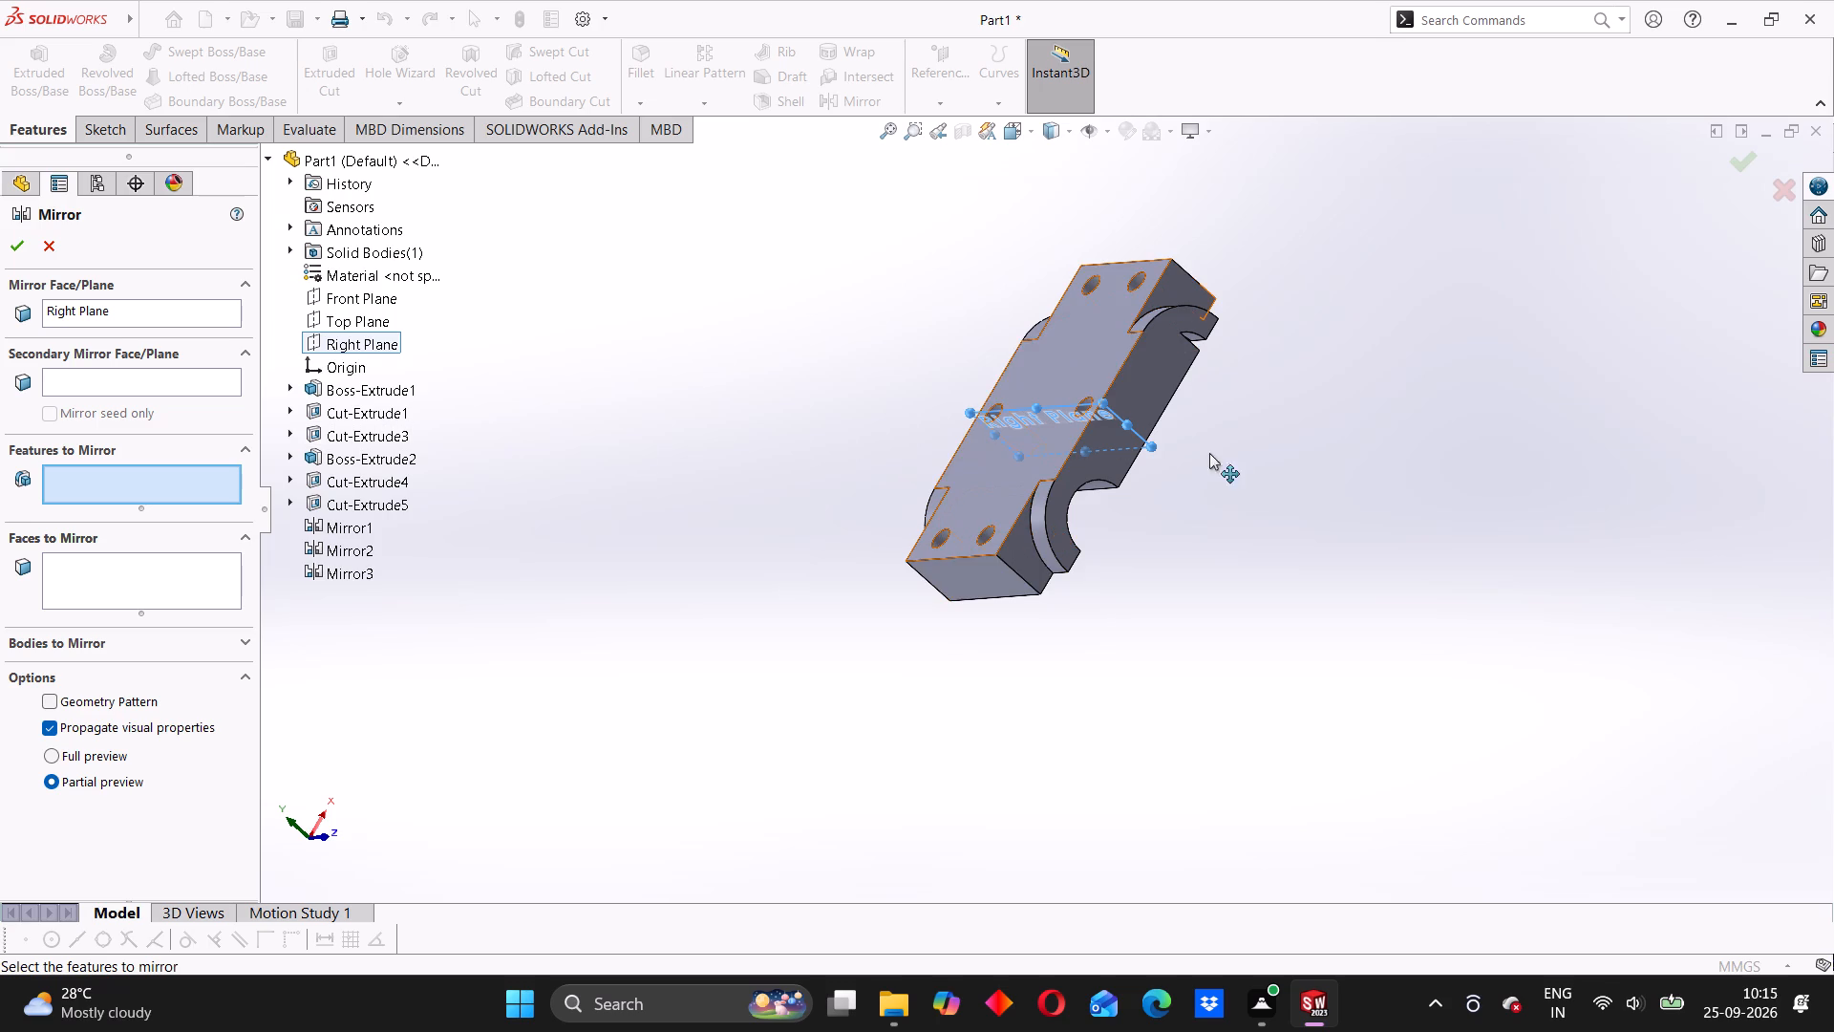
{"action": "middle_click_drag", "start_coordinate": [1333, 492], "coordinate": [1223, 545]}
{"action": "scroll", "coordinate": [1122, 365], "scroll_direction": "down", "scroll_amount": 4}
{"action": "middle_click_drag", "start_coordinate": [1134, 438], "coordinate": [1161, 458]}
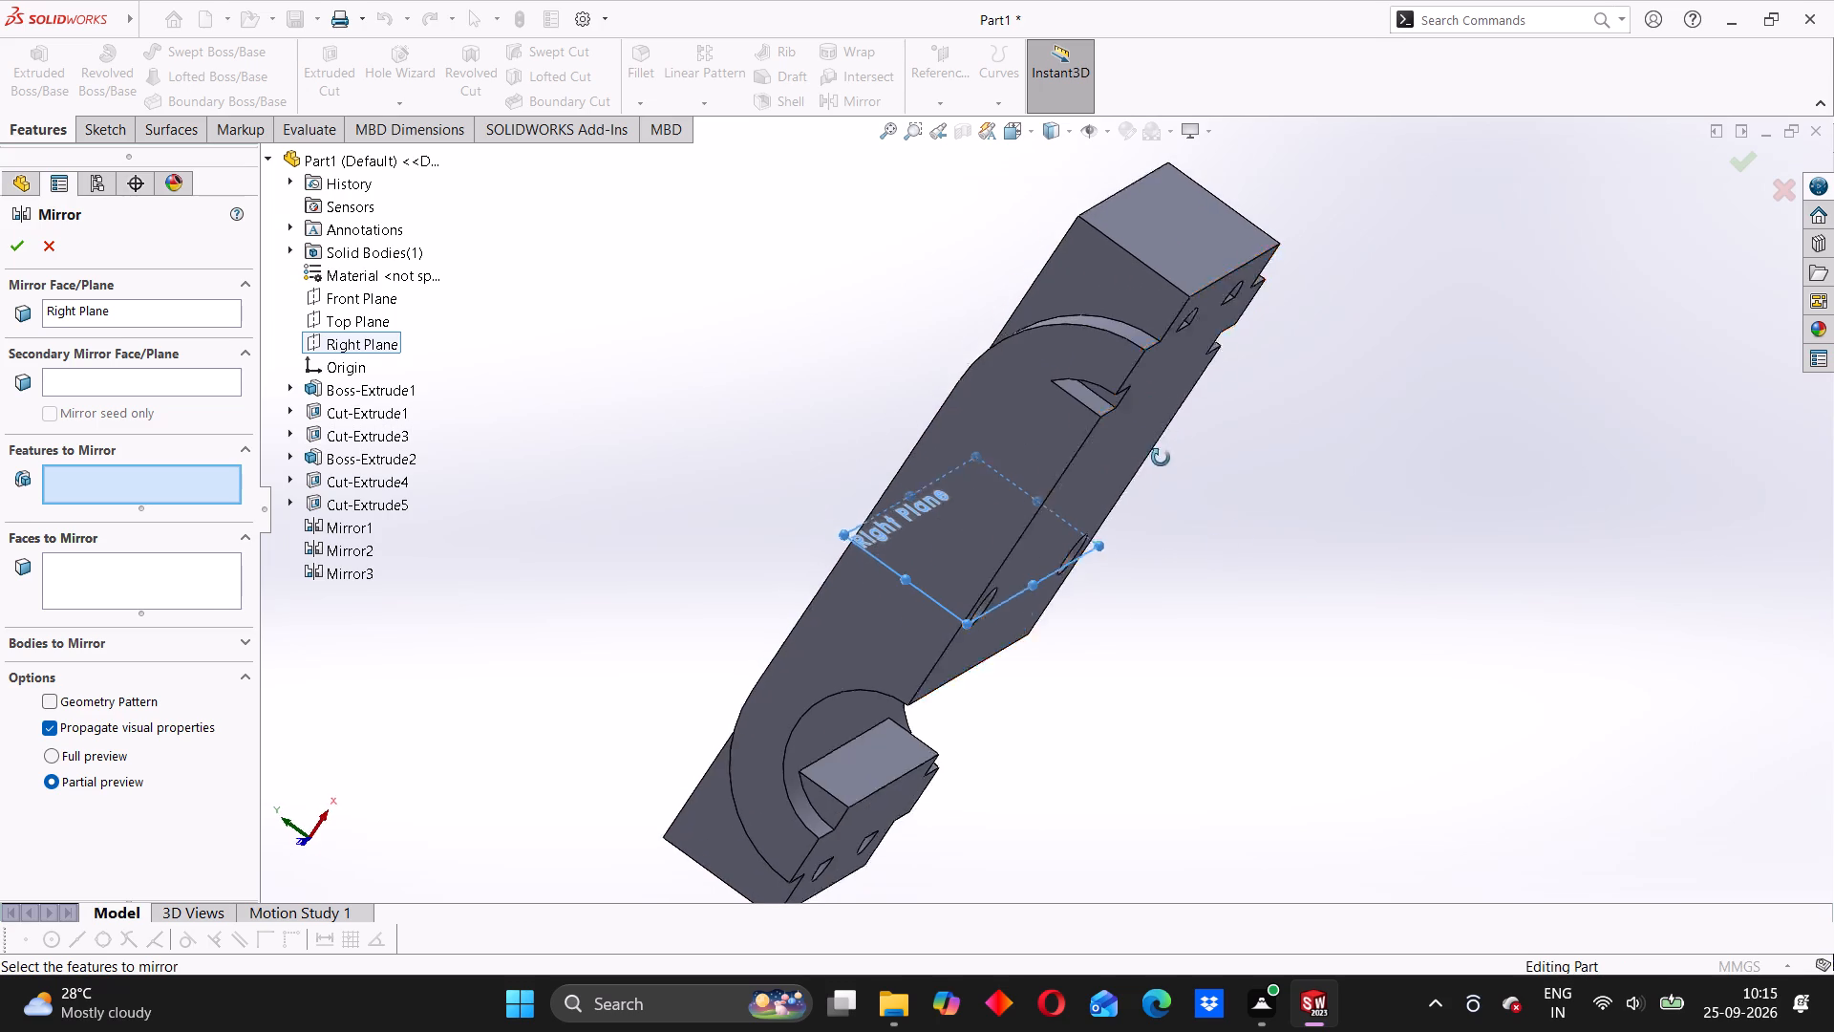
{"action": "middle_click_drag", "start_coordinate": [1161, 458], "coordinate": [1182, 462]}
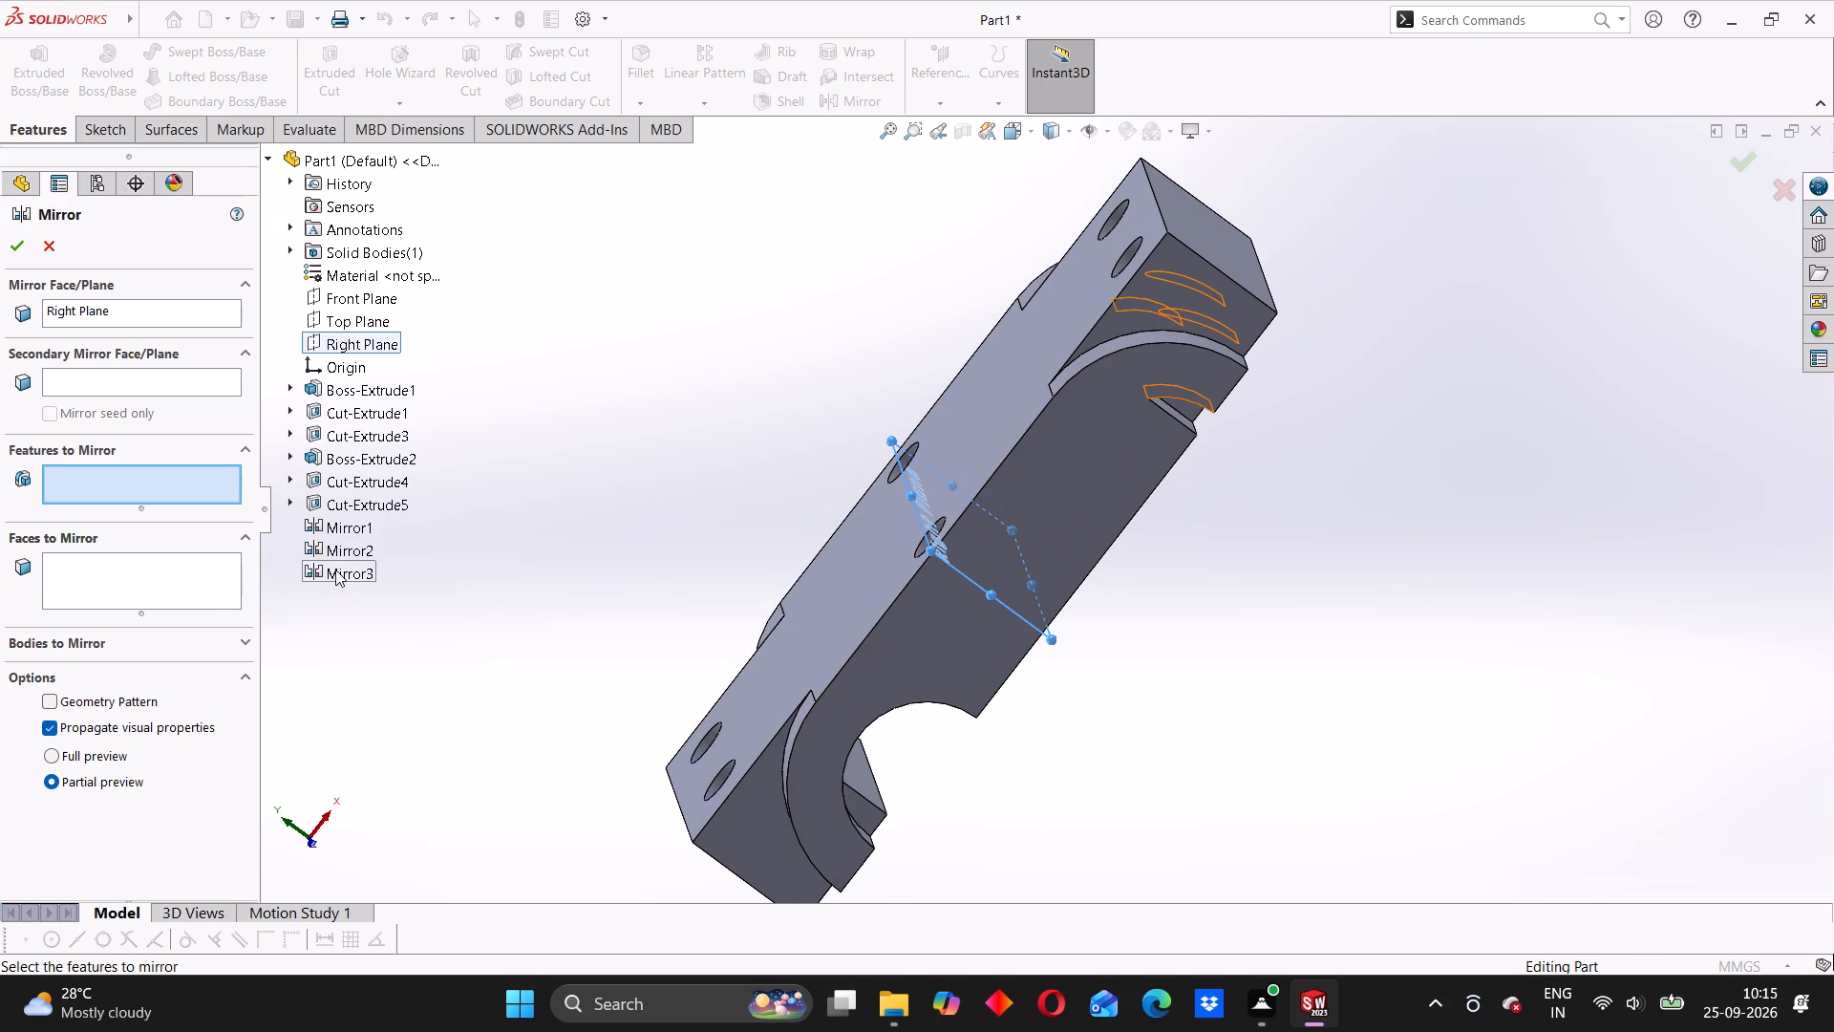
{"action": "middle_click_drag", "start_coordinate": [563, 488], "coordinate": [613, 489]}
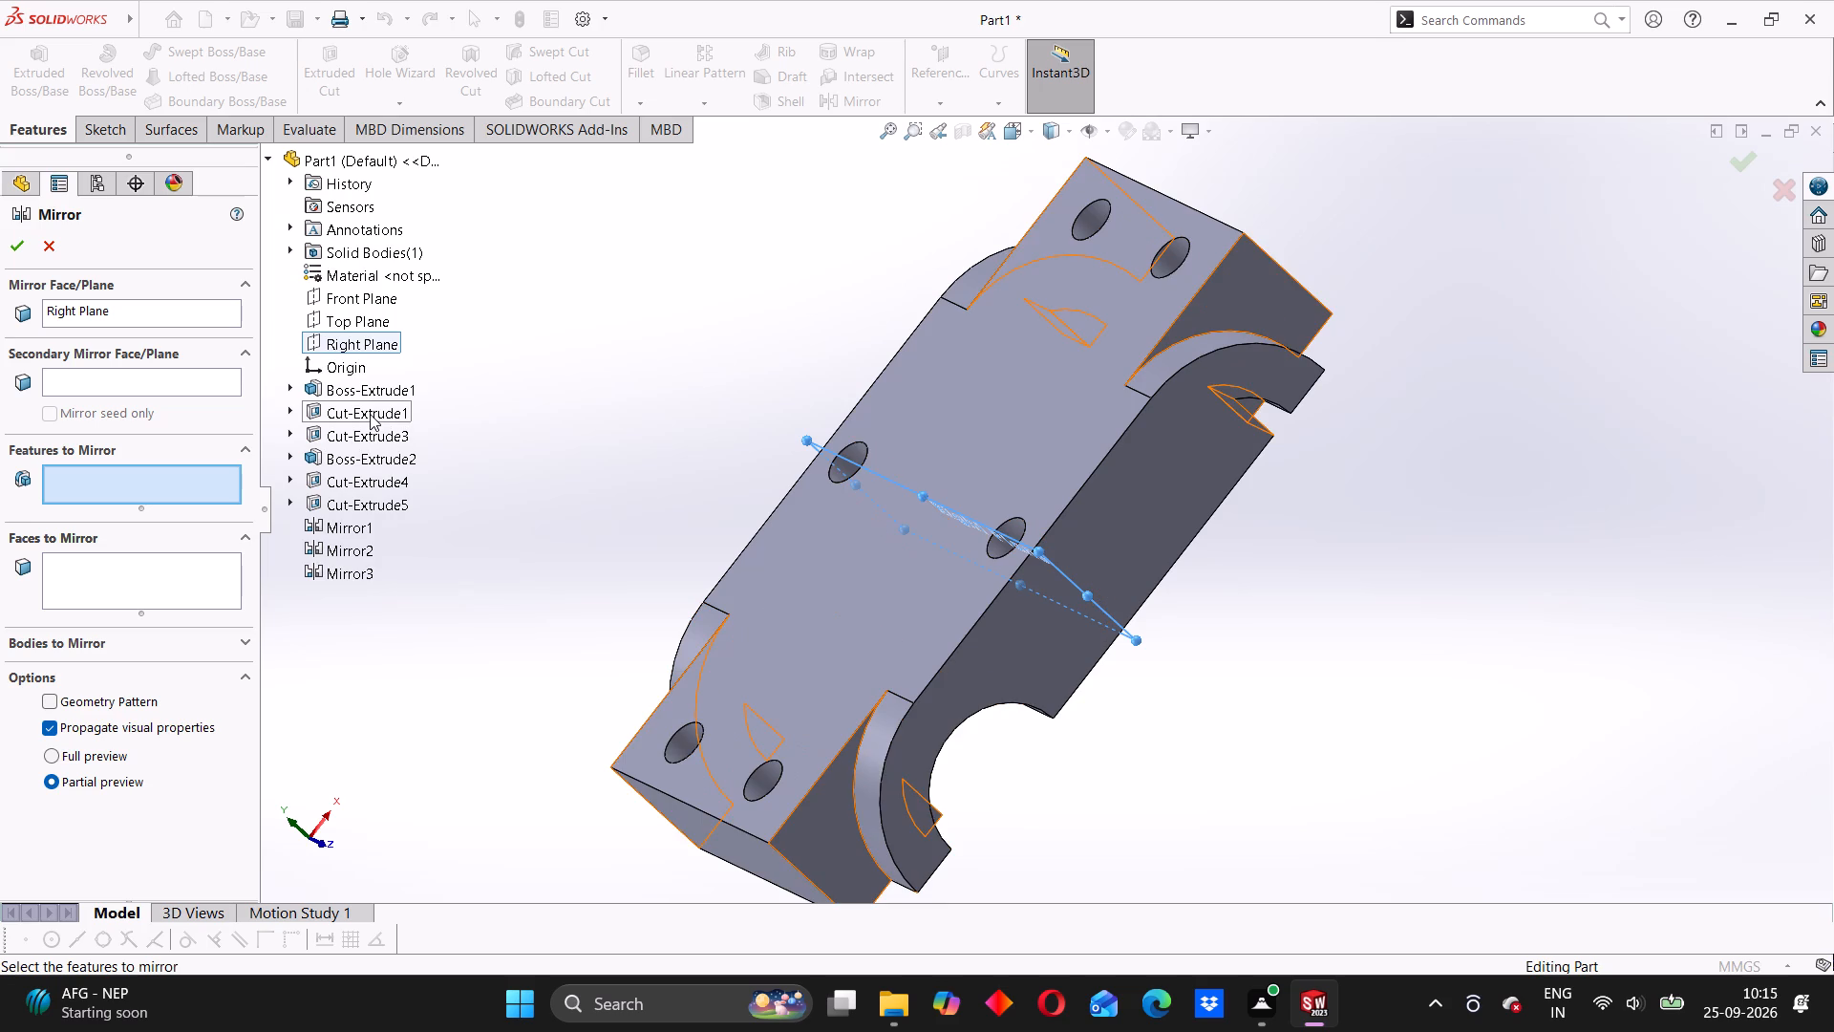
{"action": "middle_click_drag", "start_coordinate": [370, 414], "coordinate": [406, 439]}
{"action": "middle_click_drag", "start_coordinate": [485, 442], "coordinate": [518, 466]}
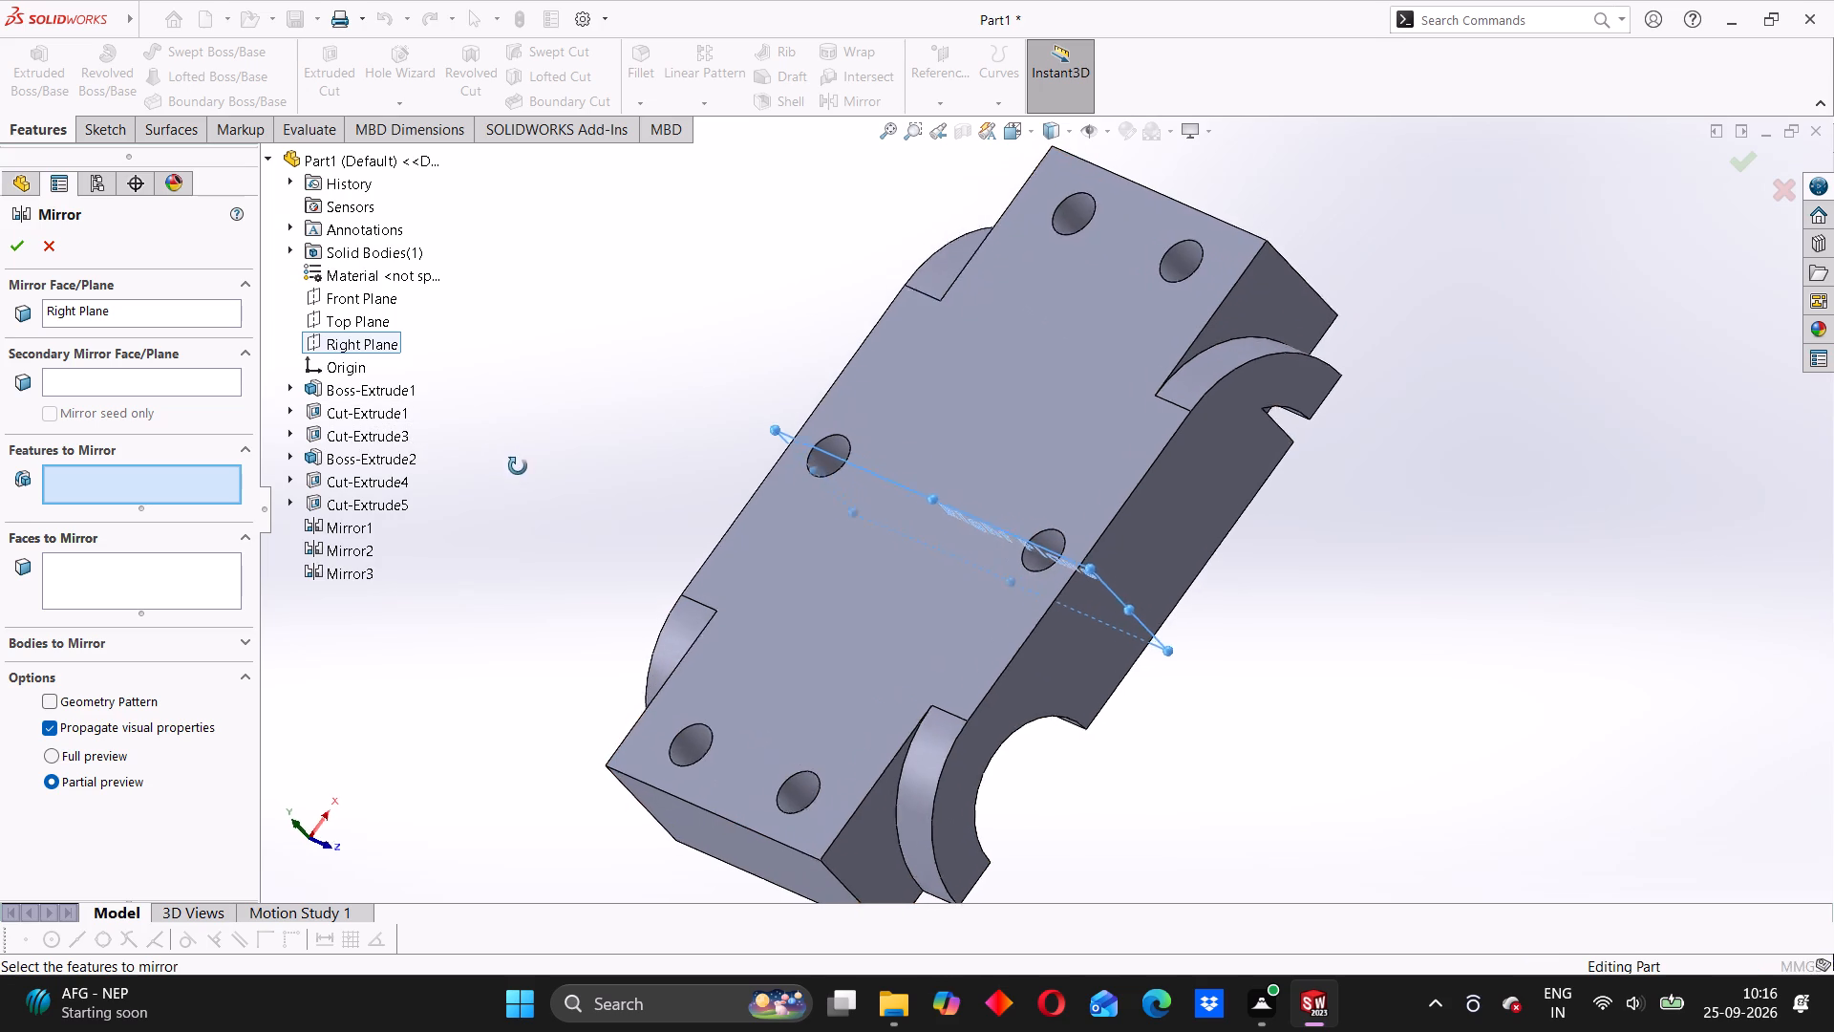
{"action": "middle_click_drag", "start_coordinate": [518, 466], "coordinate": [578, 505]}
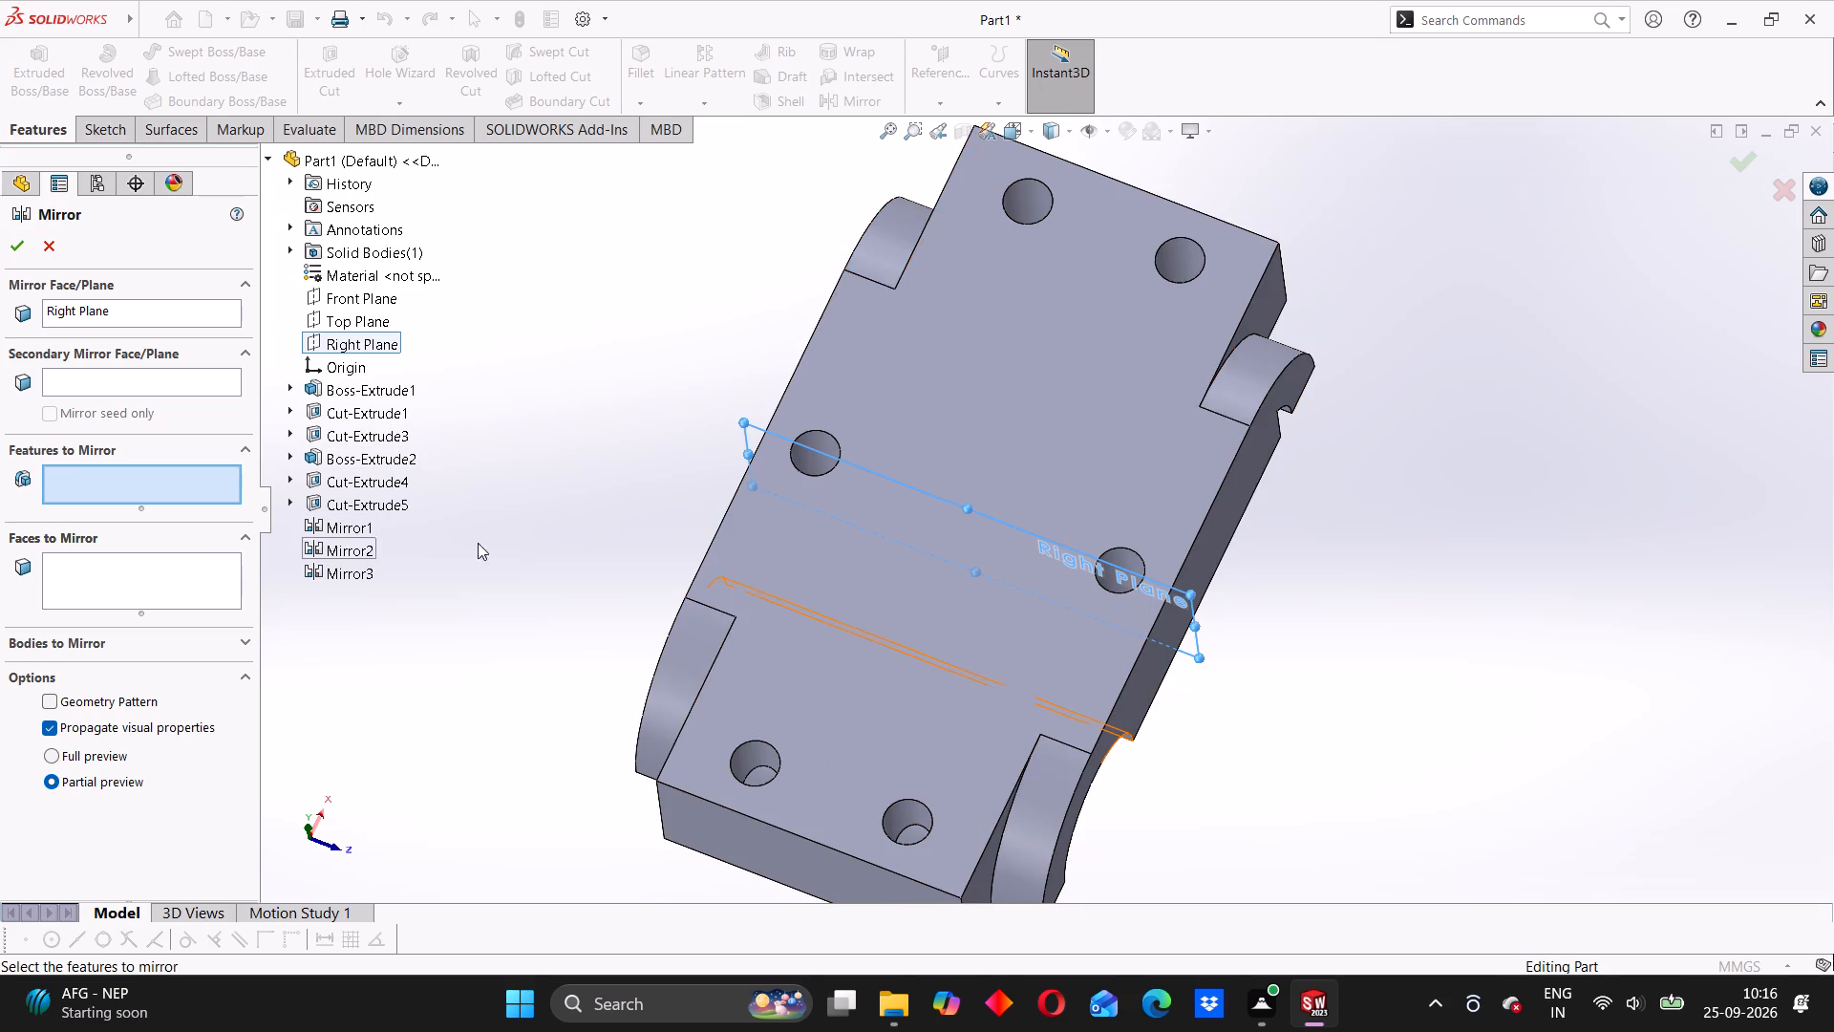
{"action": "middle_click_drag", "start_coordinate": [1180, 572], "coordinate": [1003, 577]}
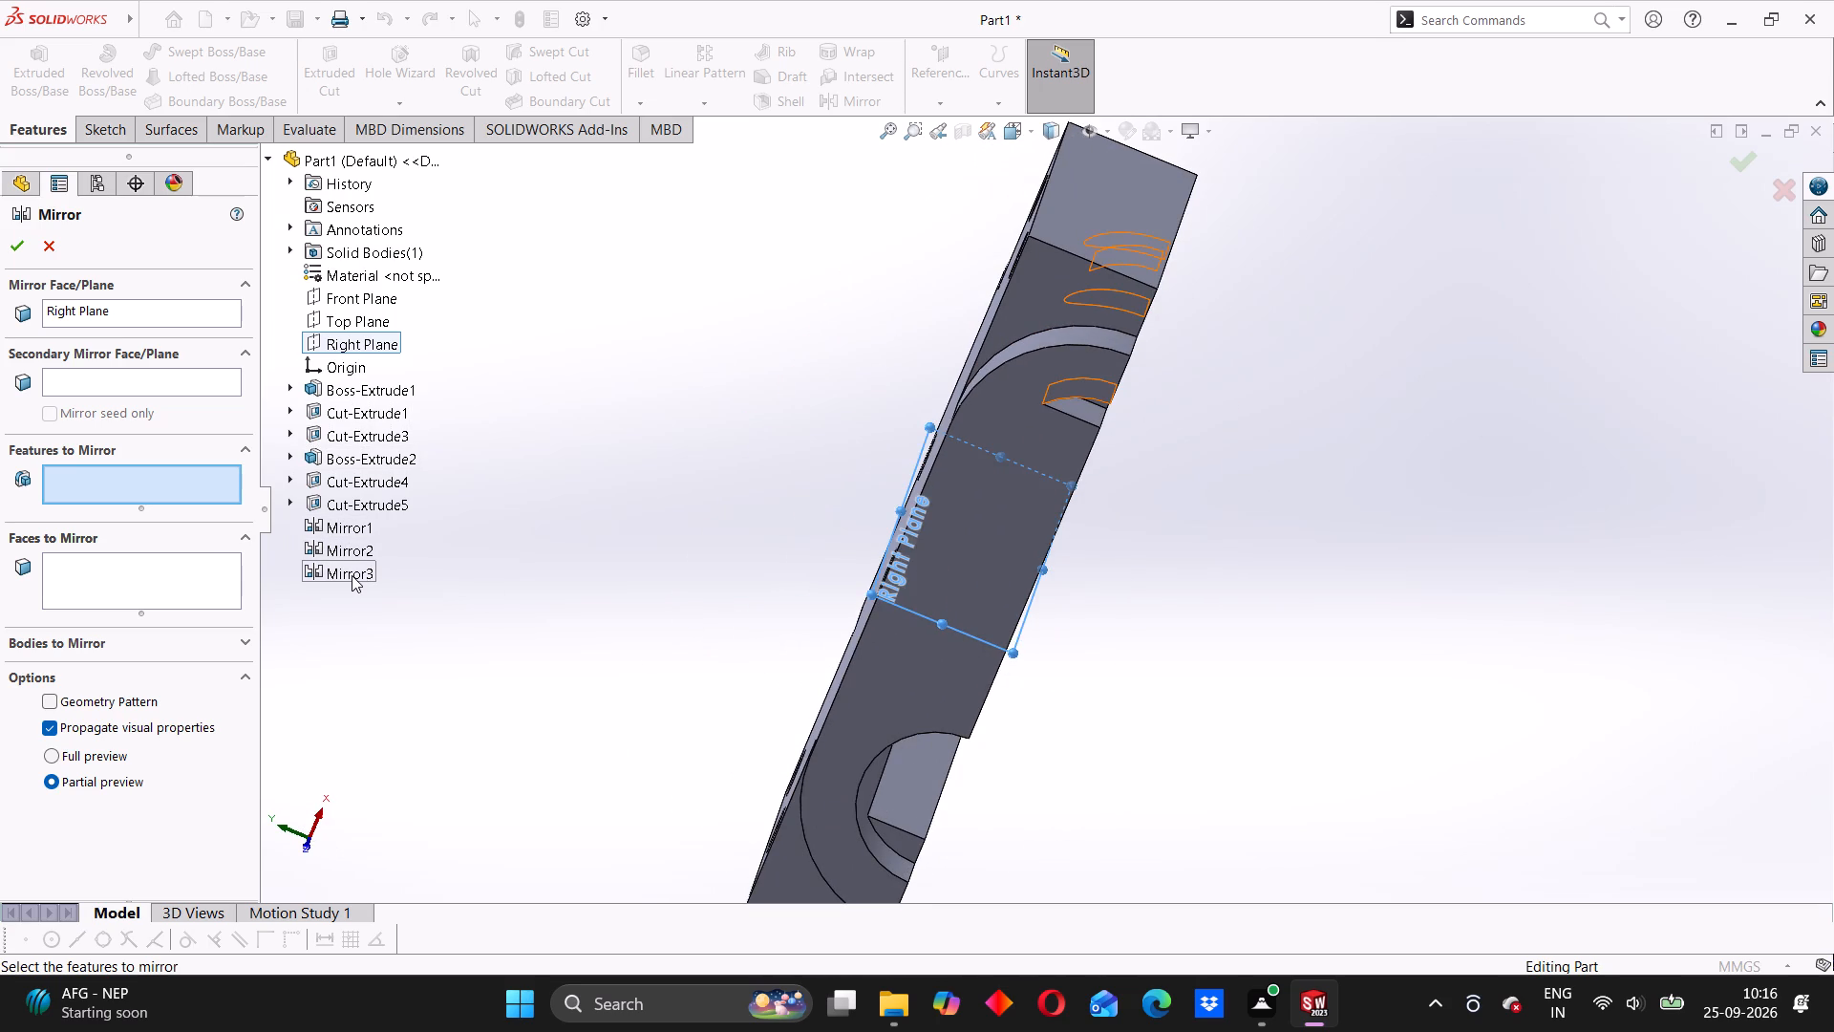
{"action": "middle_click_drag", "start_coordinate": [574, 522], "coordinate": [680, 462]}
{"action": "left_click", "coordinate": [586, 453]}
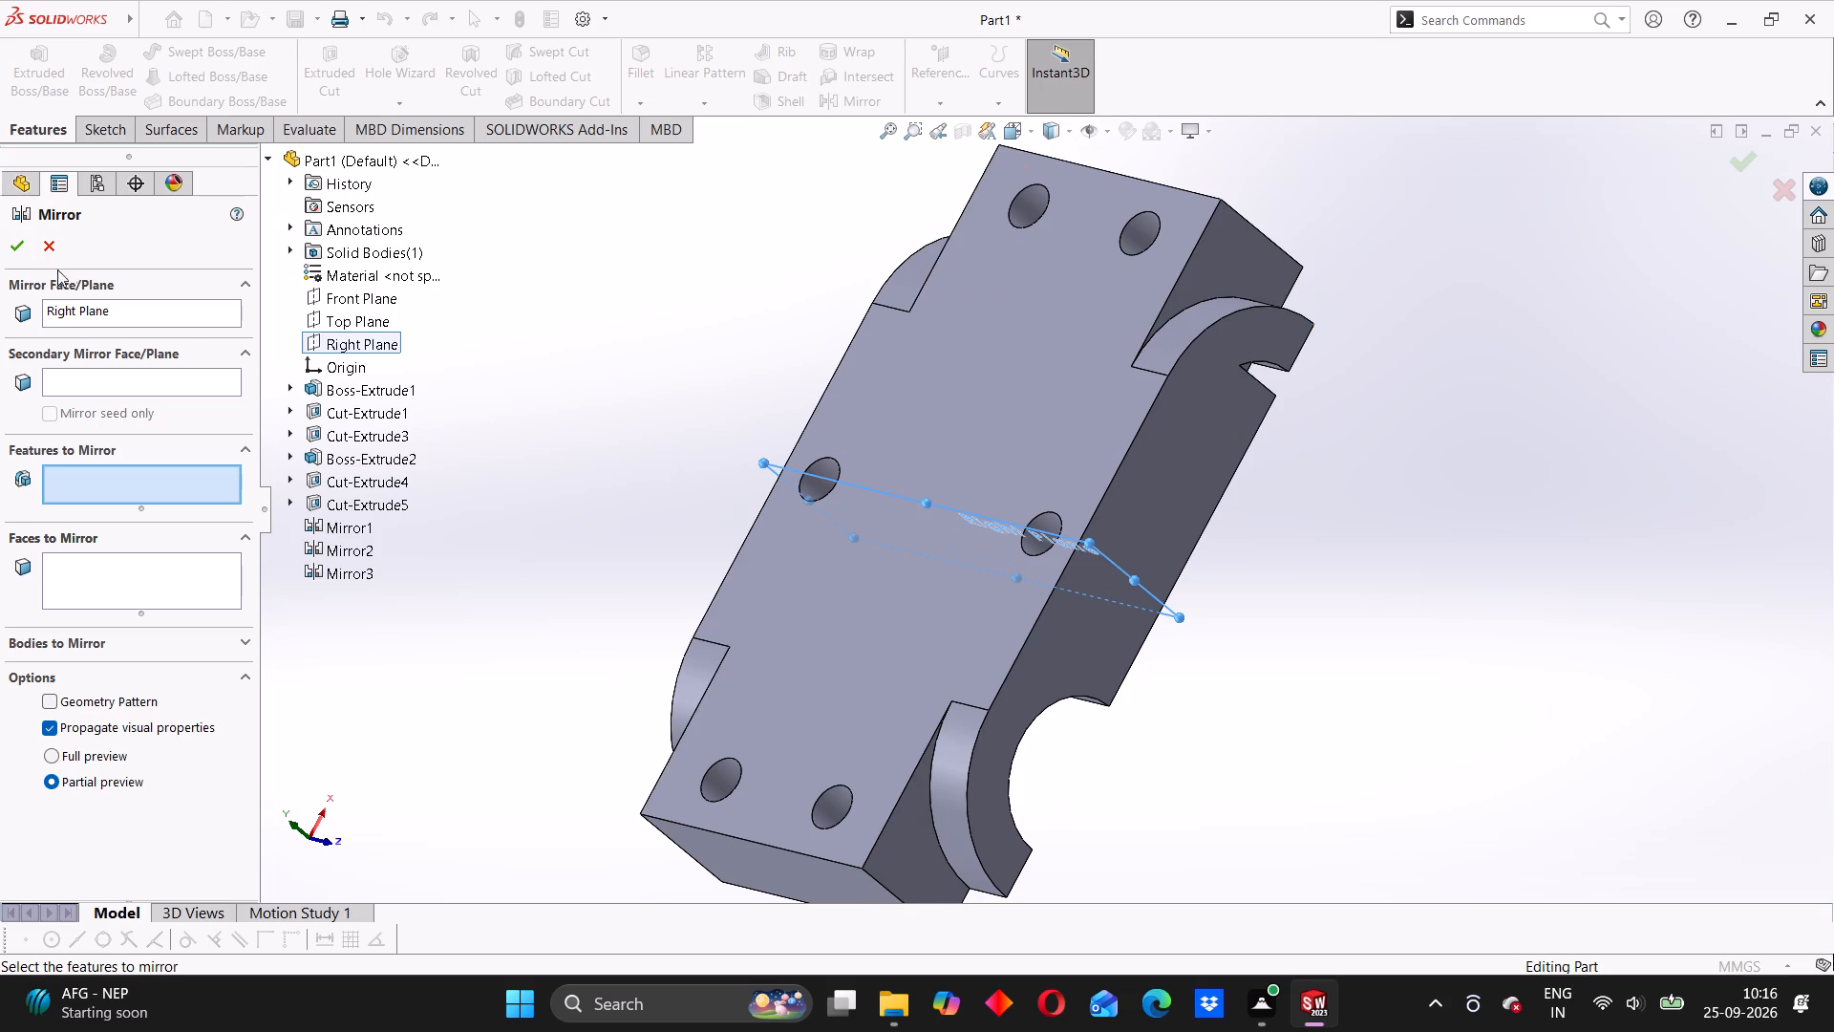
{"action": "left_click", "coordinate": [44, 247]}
Start a sketch on the small arc-edged face inside the half-round bore and draw its 2.5 mm base line and about 5.59 mm vertical line.
{"action": "middle_click_drag", "start_coordinate": [1157, 720], "coordinate": [1076, 657]}
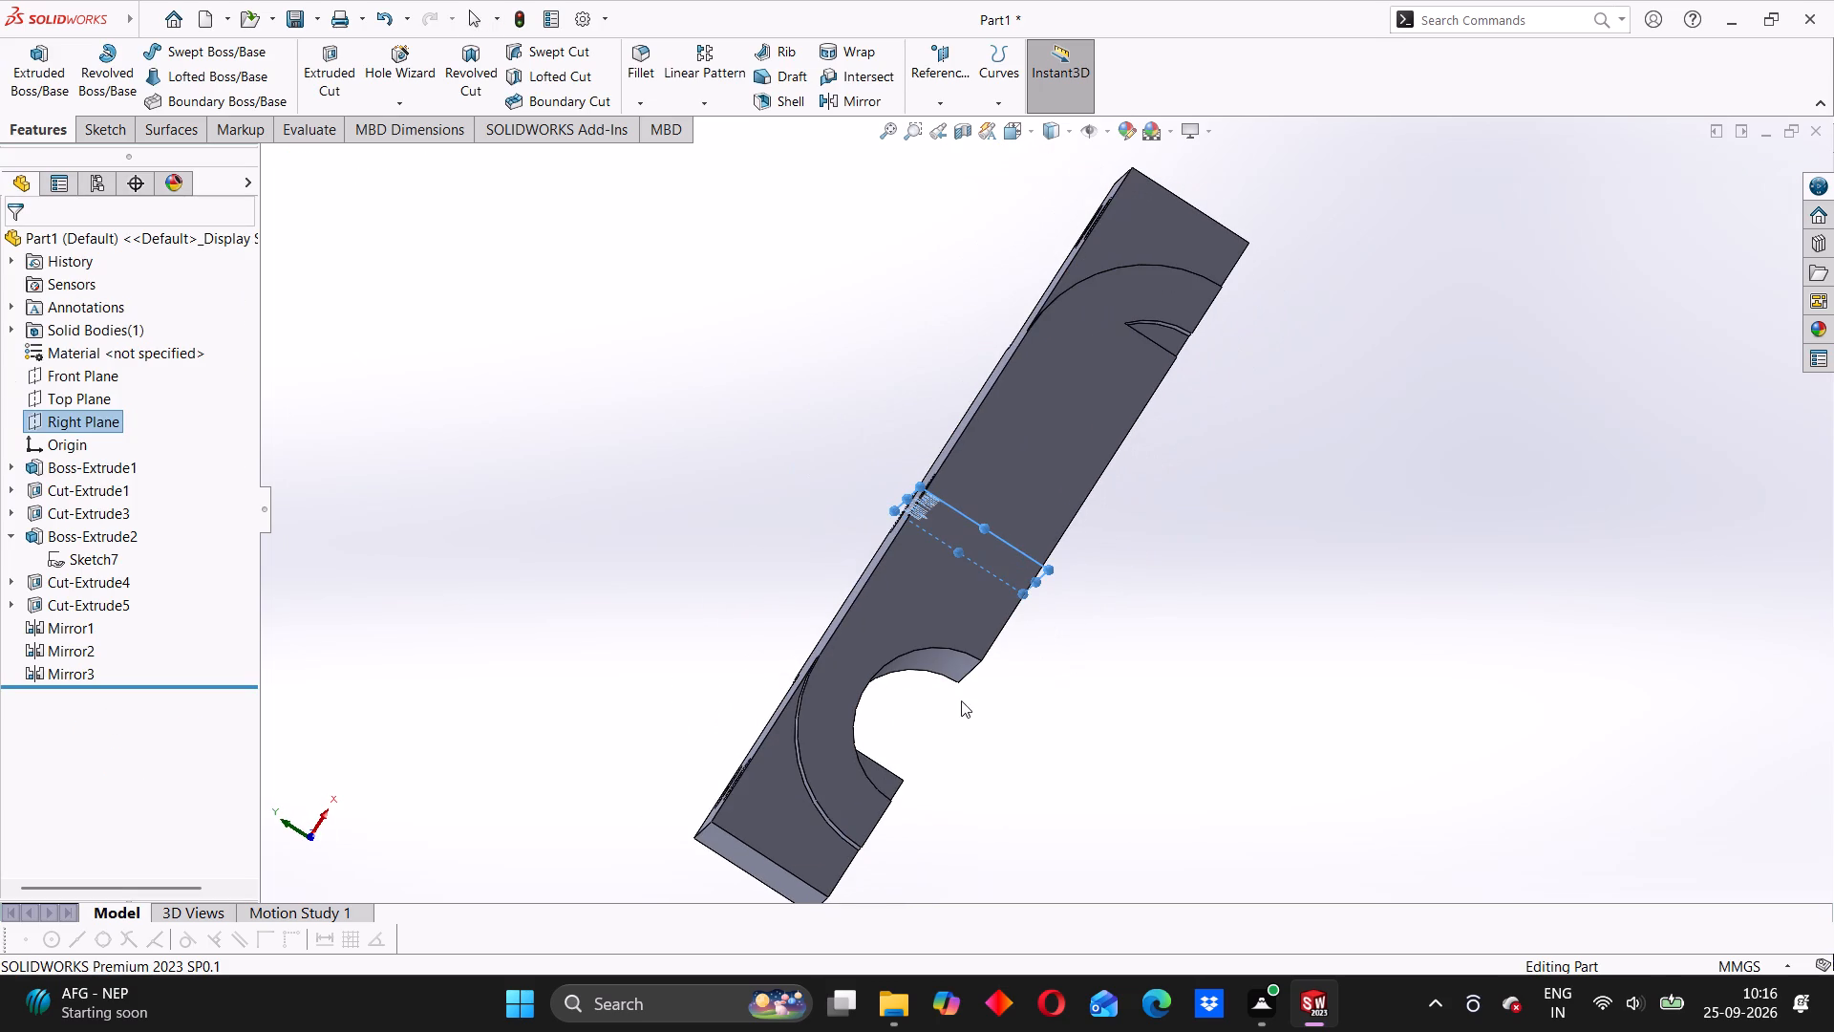
{"action": "left_click", "coordinate": [913, 702]}
{"action": "scroll", "coordinate": [898, 715], "scroll_direction": "down", "scroll_amount": 3}
{"action": "middle_click_drag", "start_coordinate": [978, 694], "coordinate": [946, 719]}
{"action": "scroll", "coordinate": [1128, 634], "scroll_direction": "up", "scroll_amount": 2}
{"action": "scroll", "coordinate": [1033, 699], "scroll_direction": "up", "scroll_amount": 2}
{"action": "middle_click_drag", "start_coordinate": [1001, 705], "coordinate": [1019, 706]}
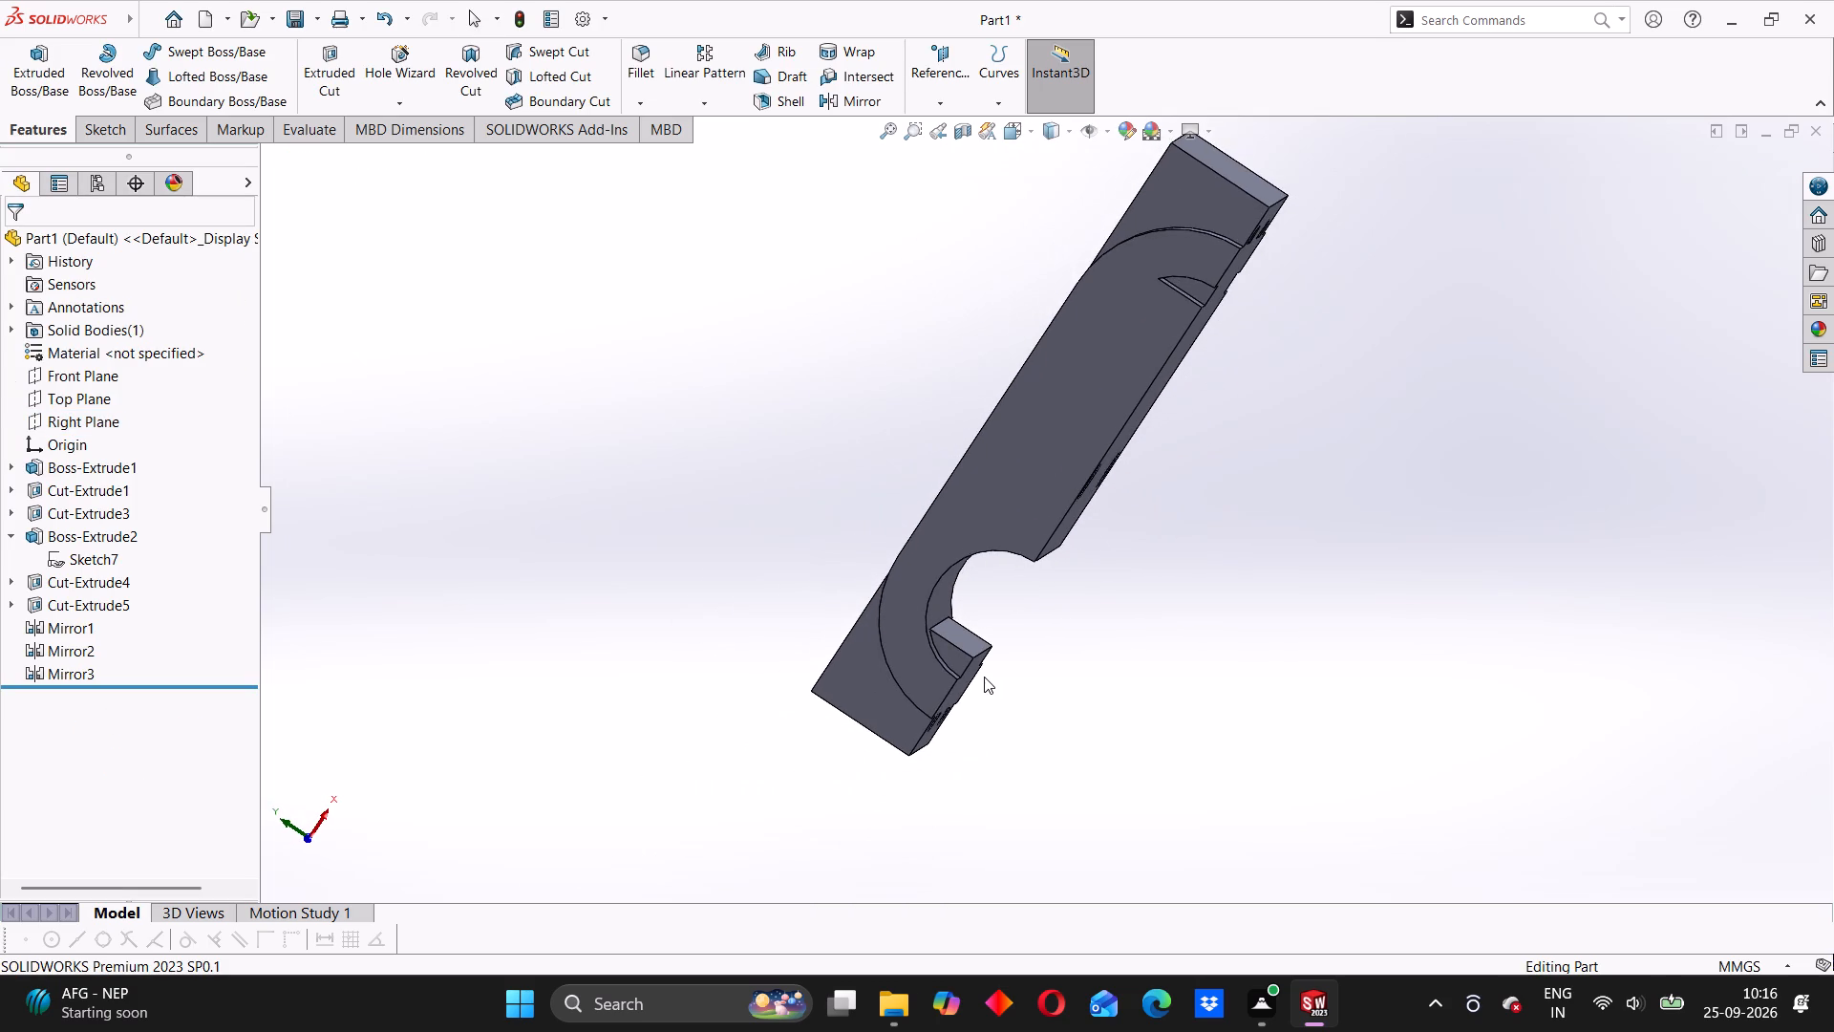
{"action": "scroll", "coordinate": [984, 677], "scroll_direction": "down", "scroll_amount": 5}
{"action": "left_click", "coordinate": [949, 582]}
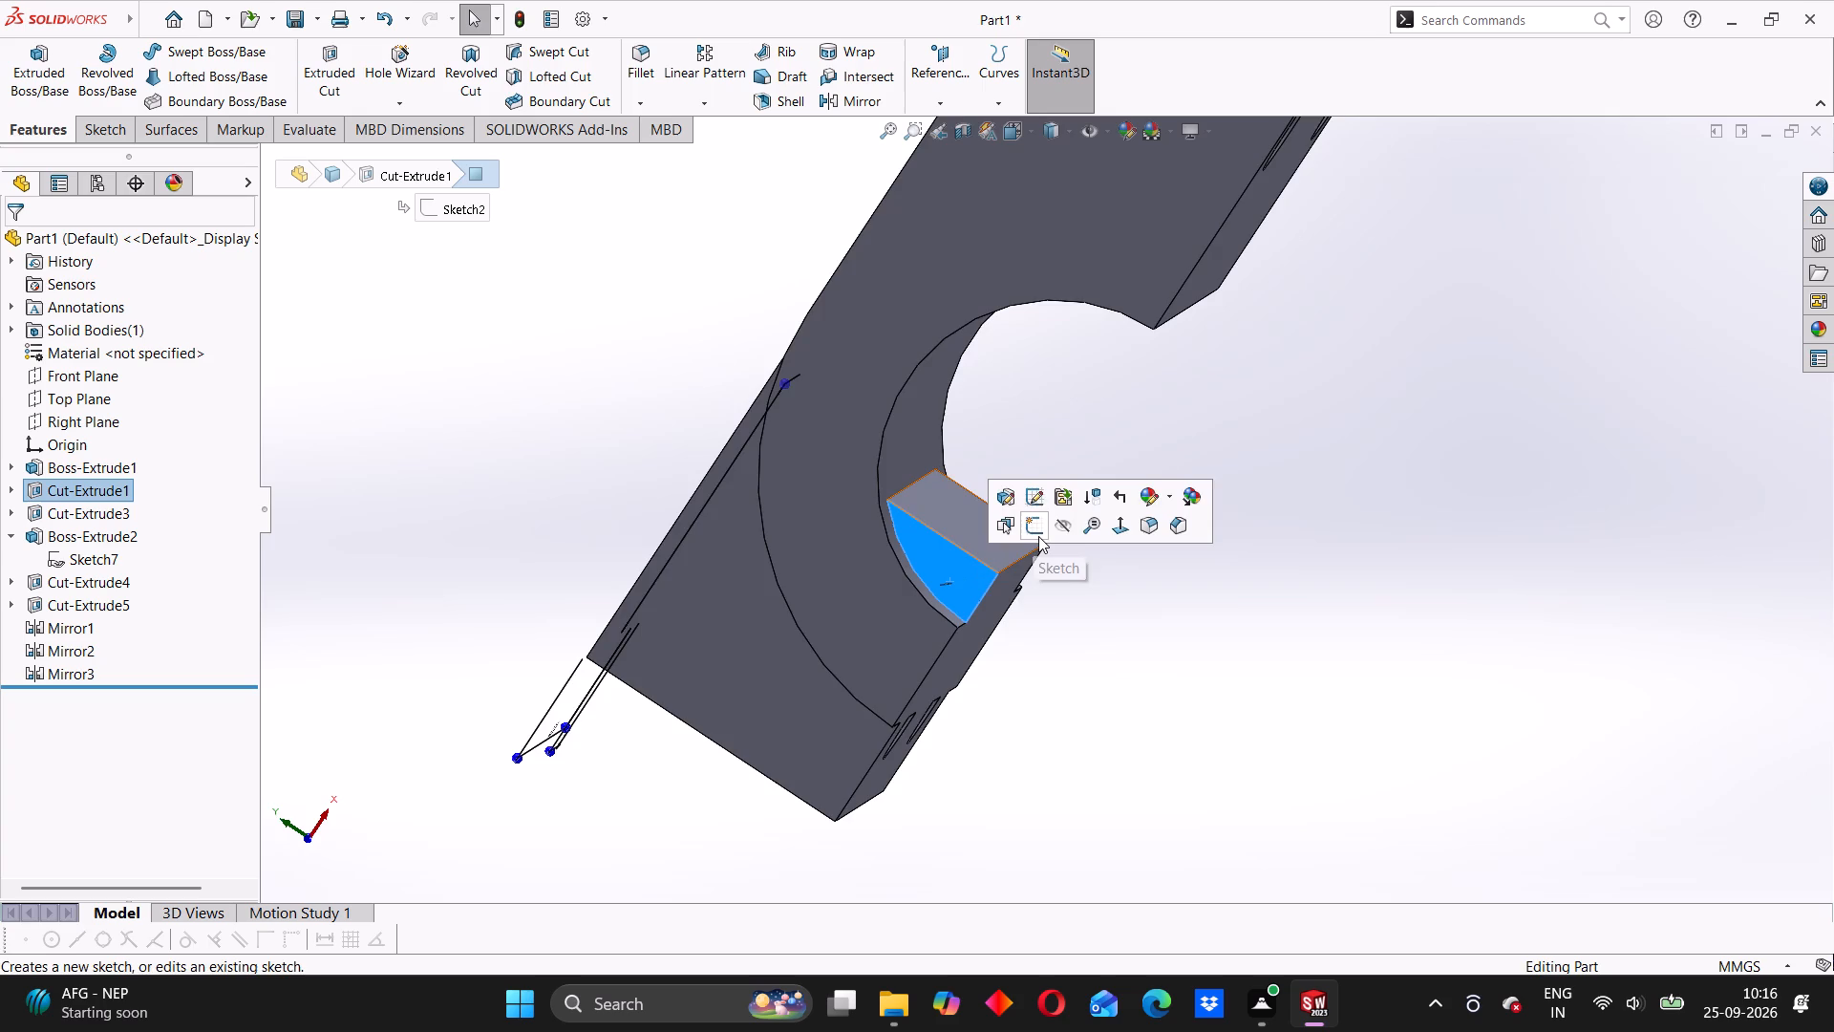
{"action": "left_click", "coordinate": [1038, 536]}
{"action": "scroll", "coordinate": [786, 570], "scroll_direction": "down", "scroll_amount": 3}
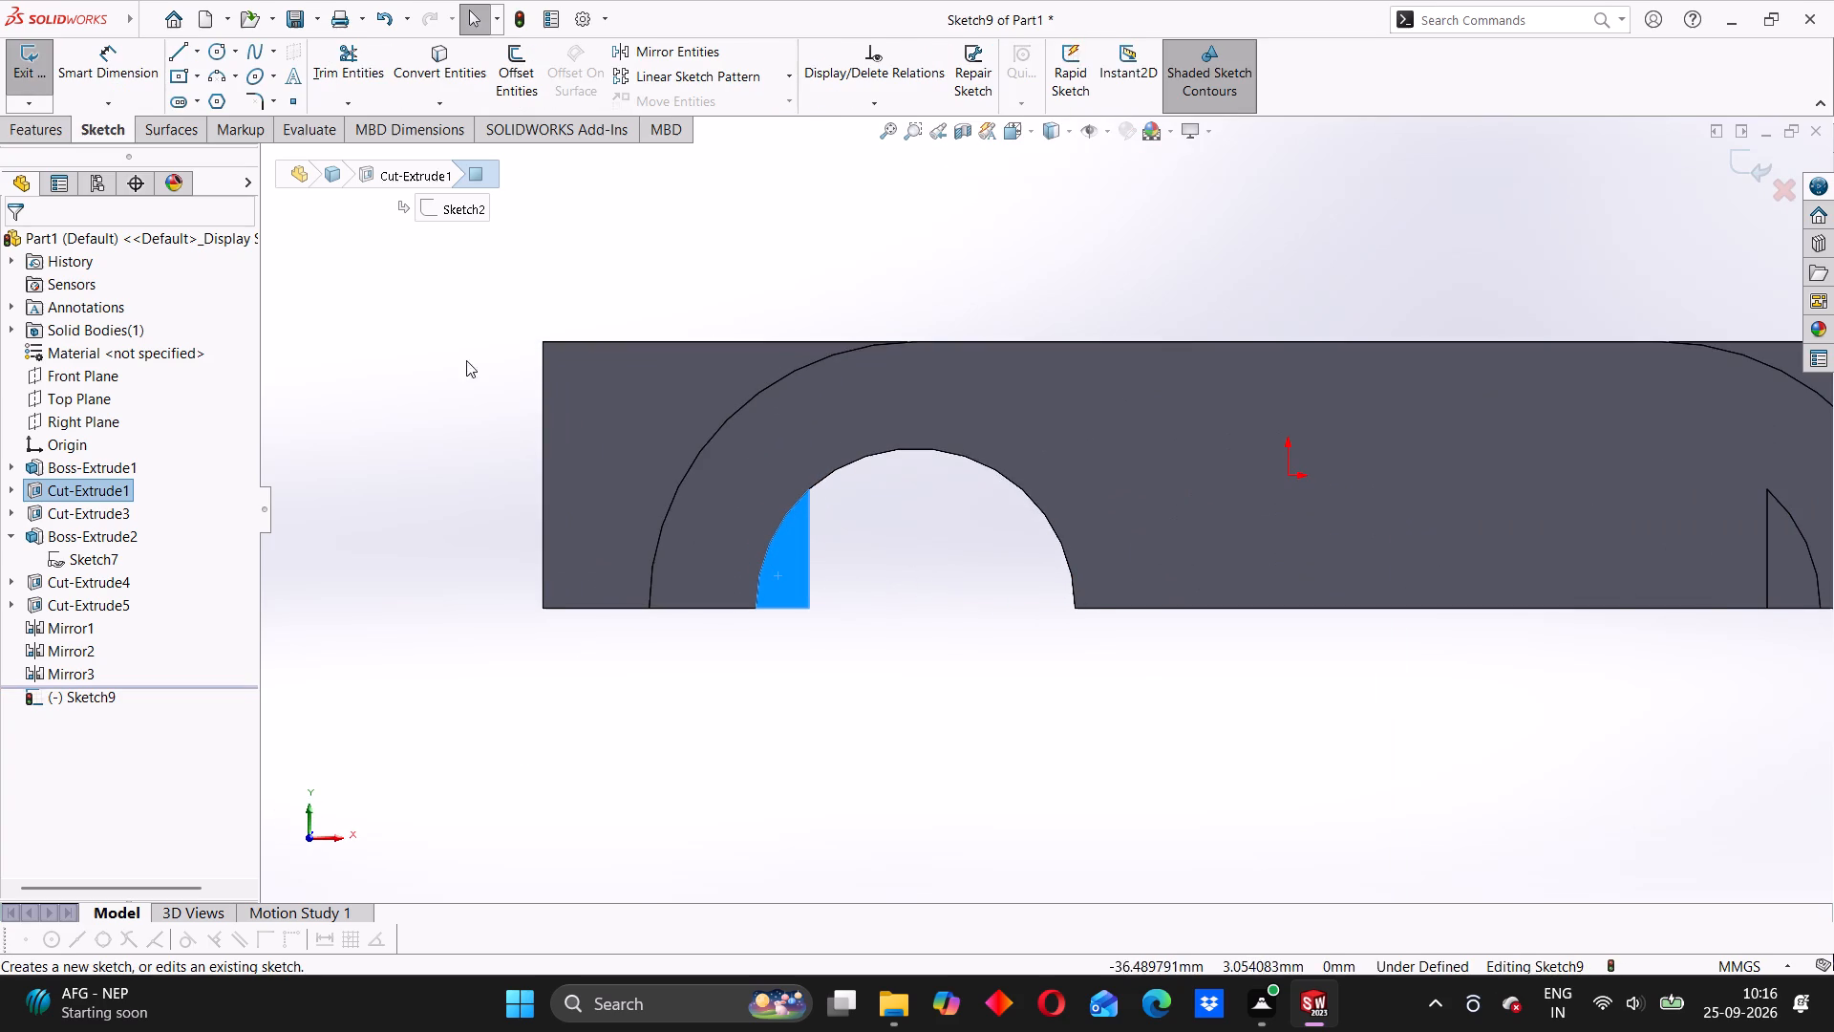
{"action": "left_click", "coordinate": [182, 56]}
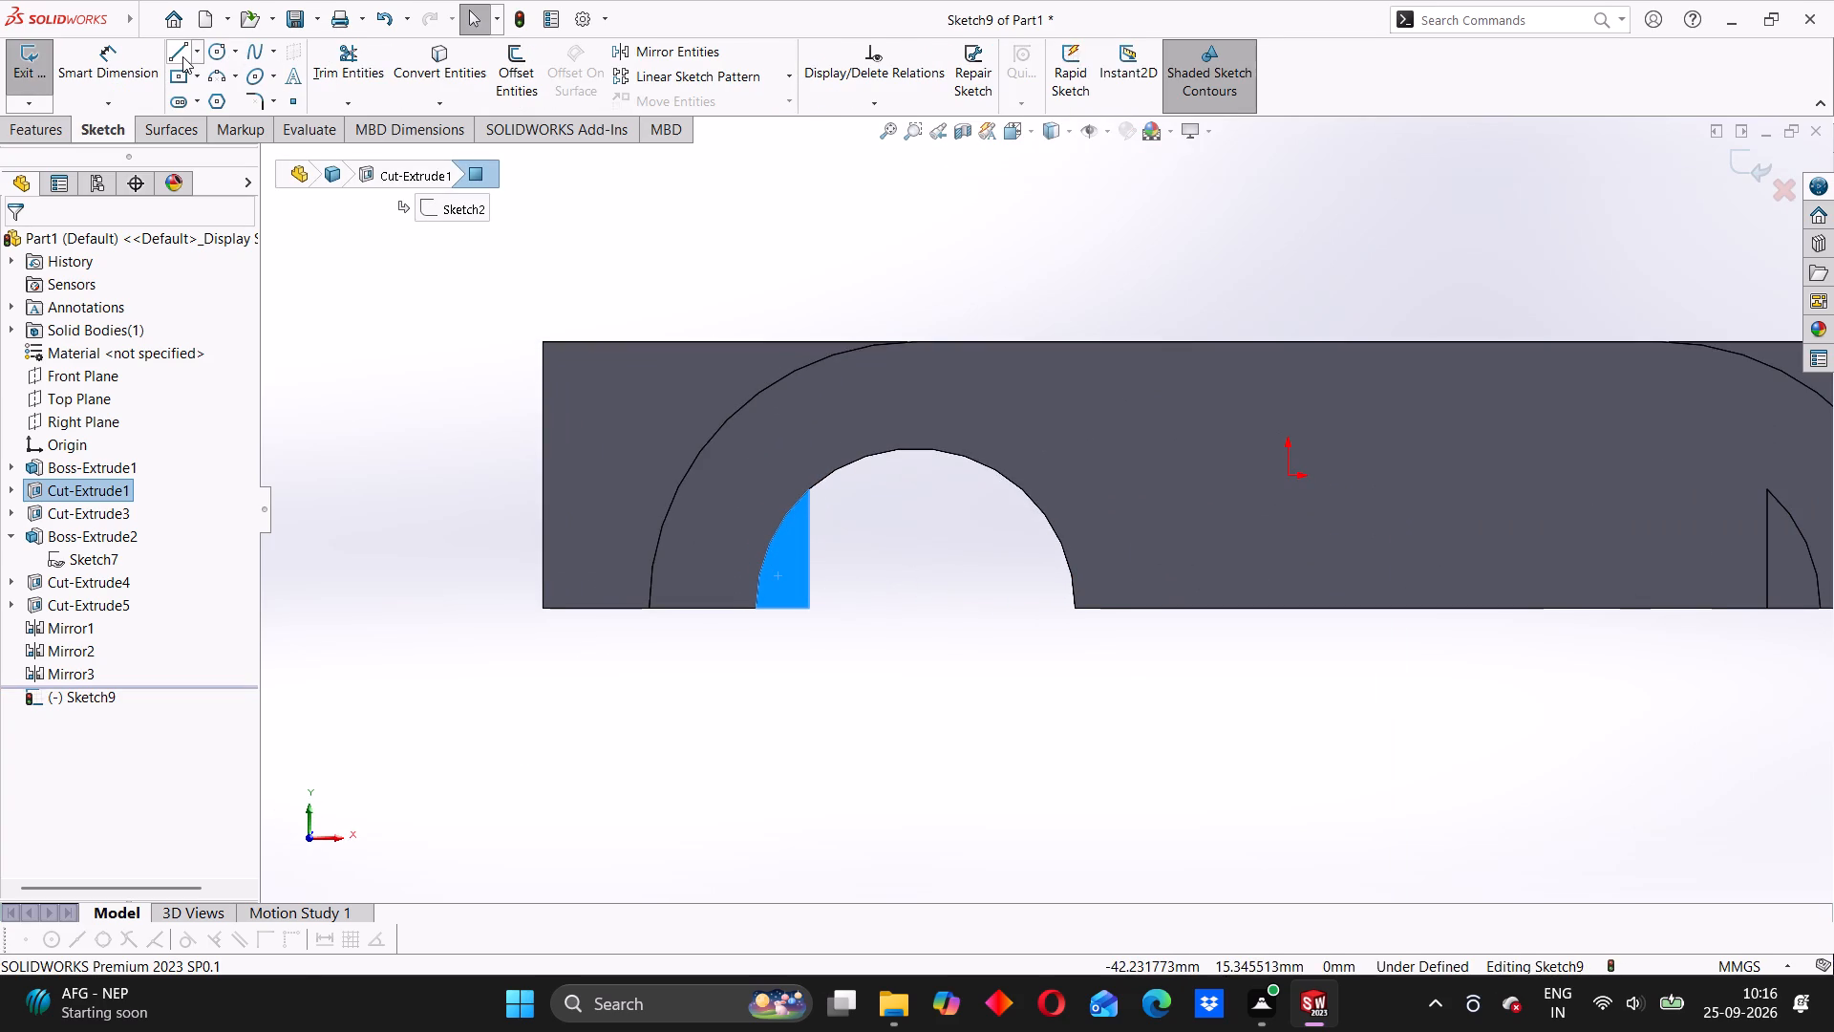
{"action": "scroll", "coordinate": [807, 551], "scroll_direction": "down", "scroll_amount": 5}
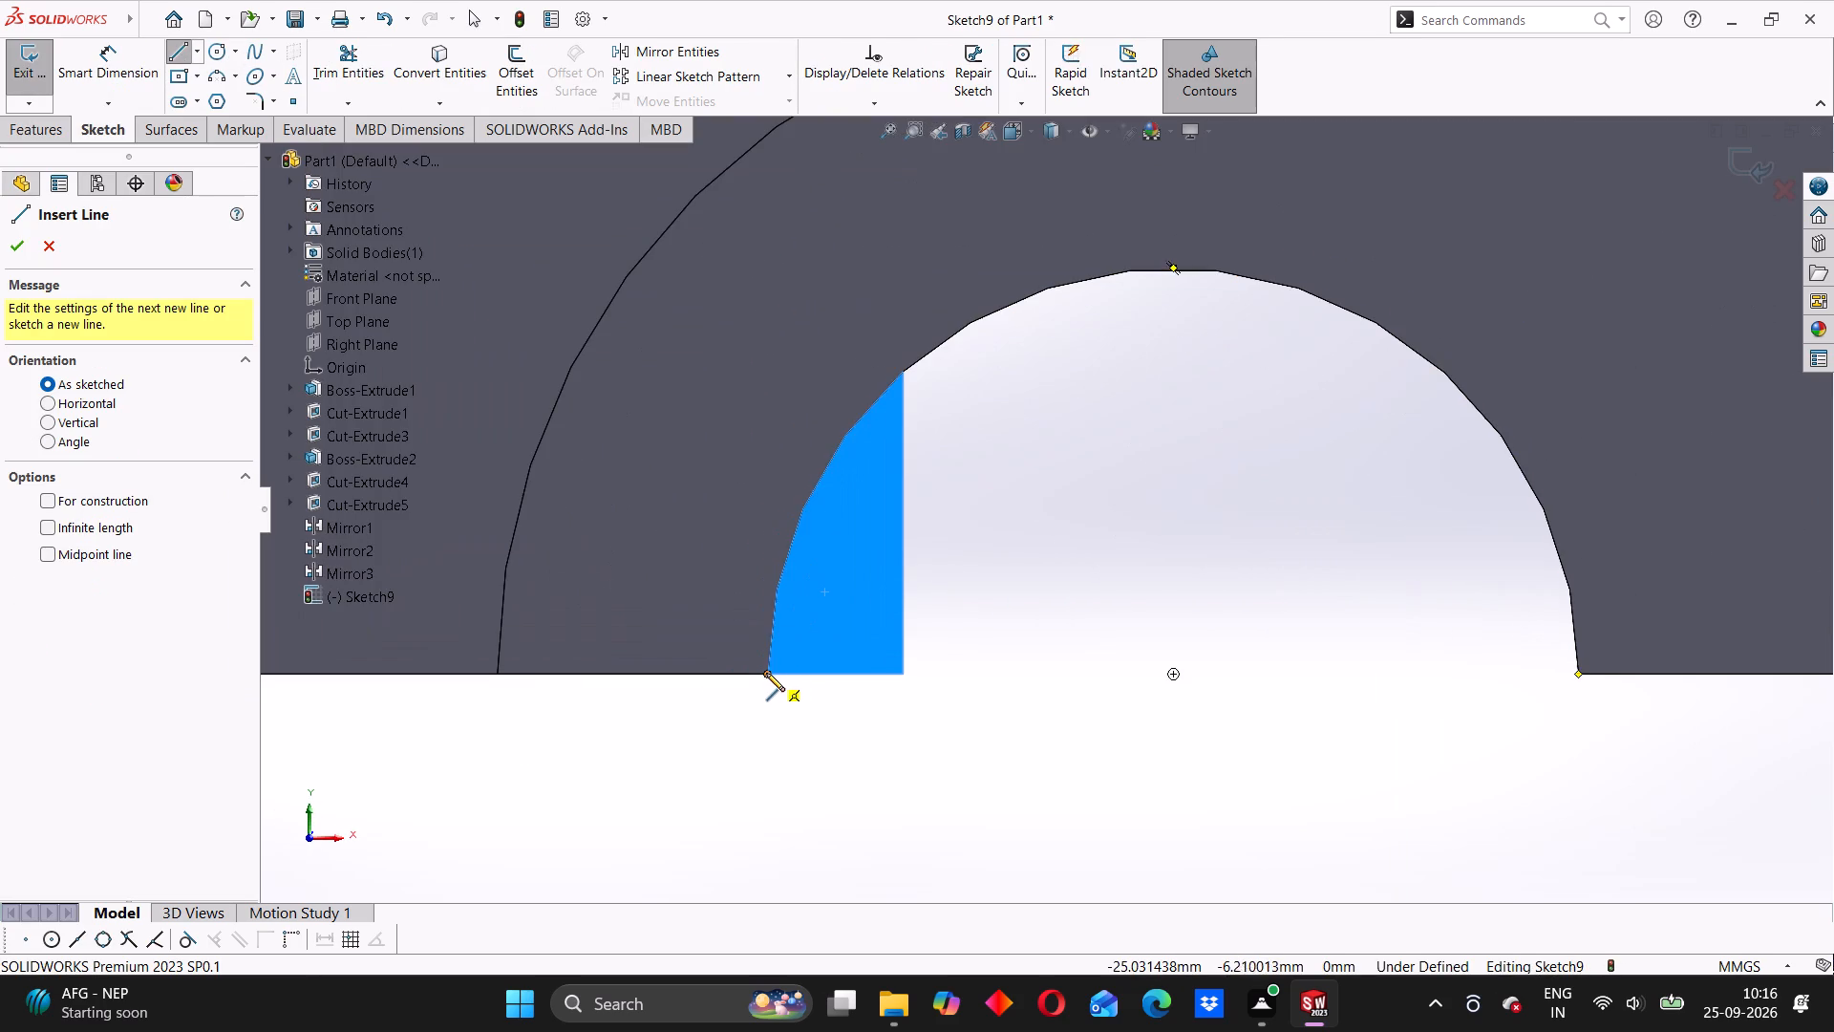
{"action": "left_click_drag", "start_coordinate": [766, 674], "coordinate": [783, 674]}
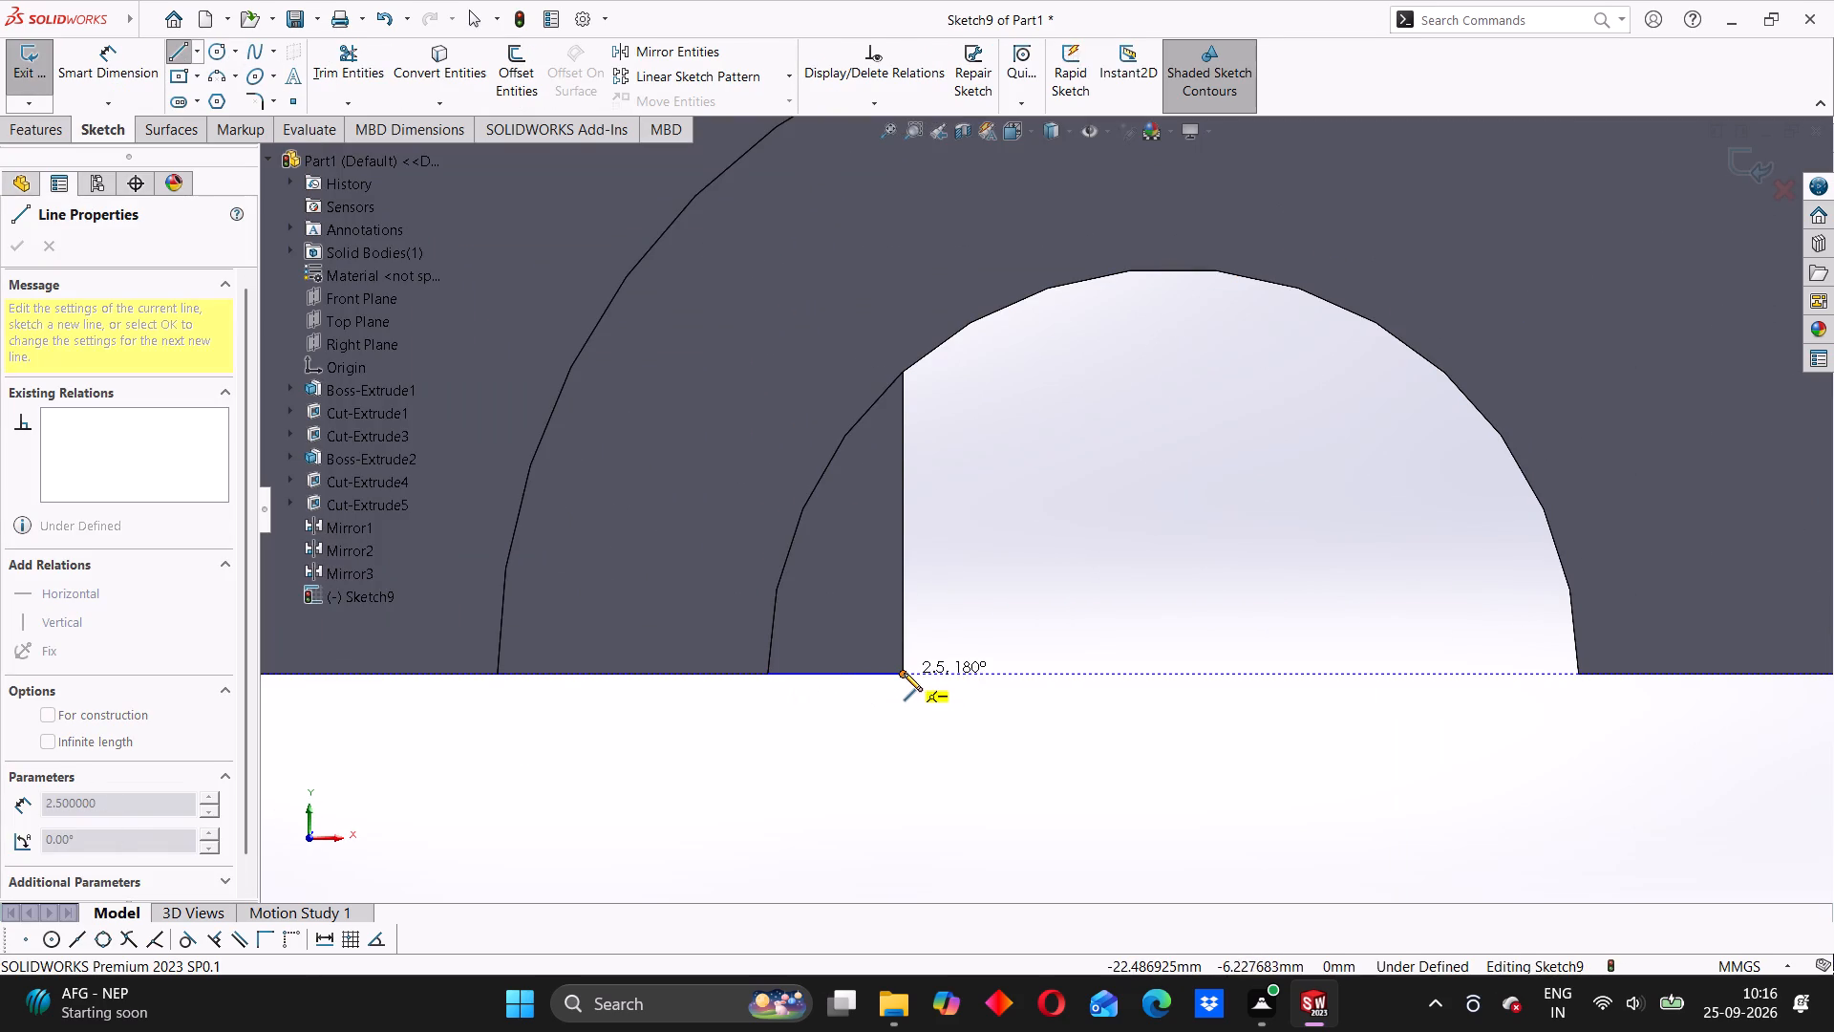
{"action": "left_click", "coordinate": [904, 673]}
{"action": "left_click", "coordinate": [903, 375]}
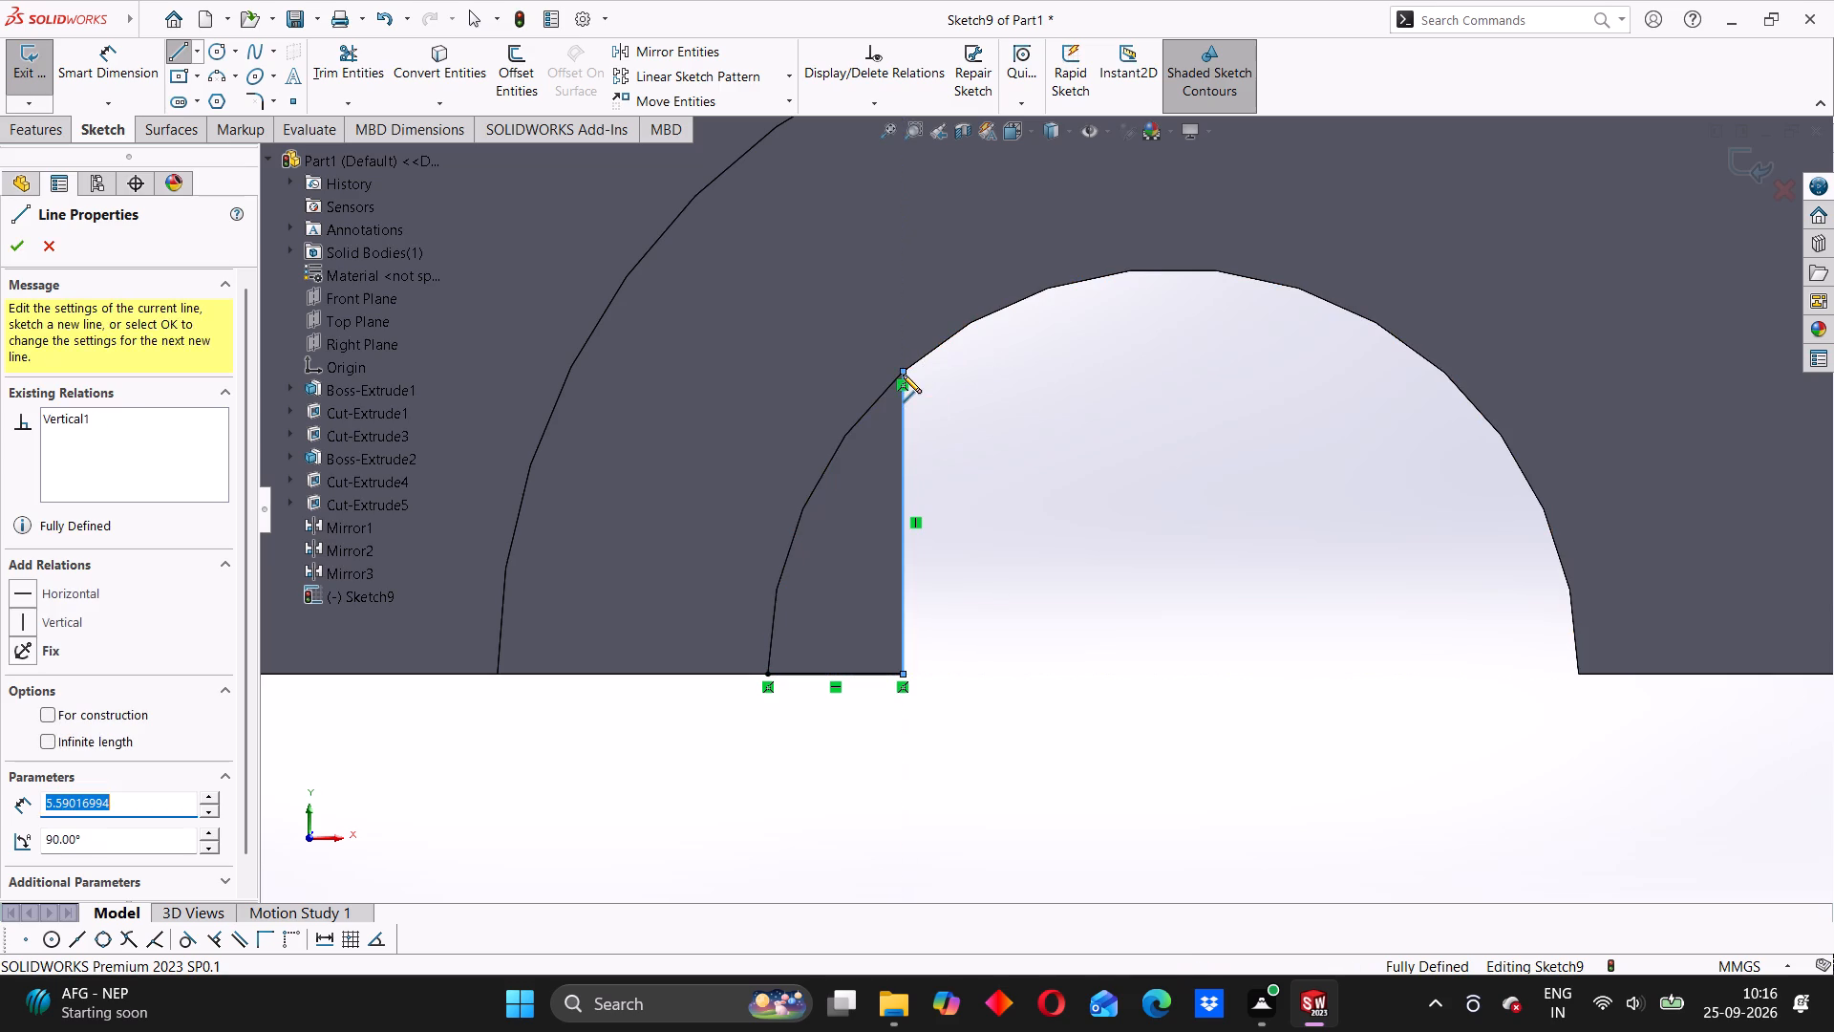
Close the profile with a 7.5 mm radius three-point arc along the bore edge, joining the free ends of the two lines.
{"action": "left_click", "coordinate": [217, 79]}
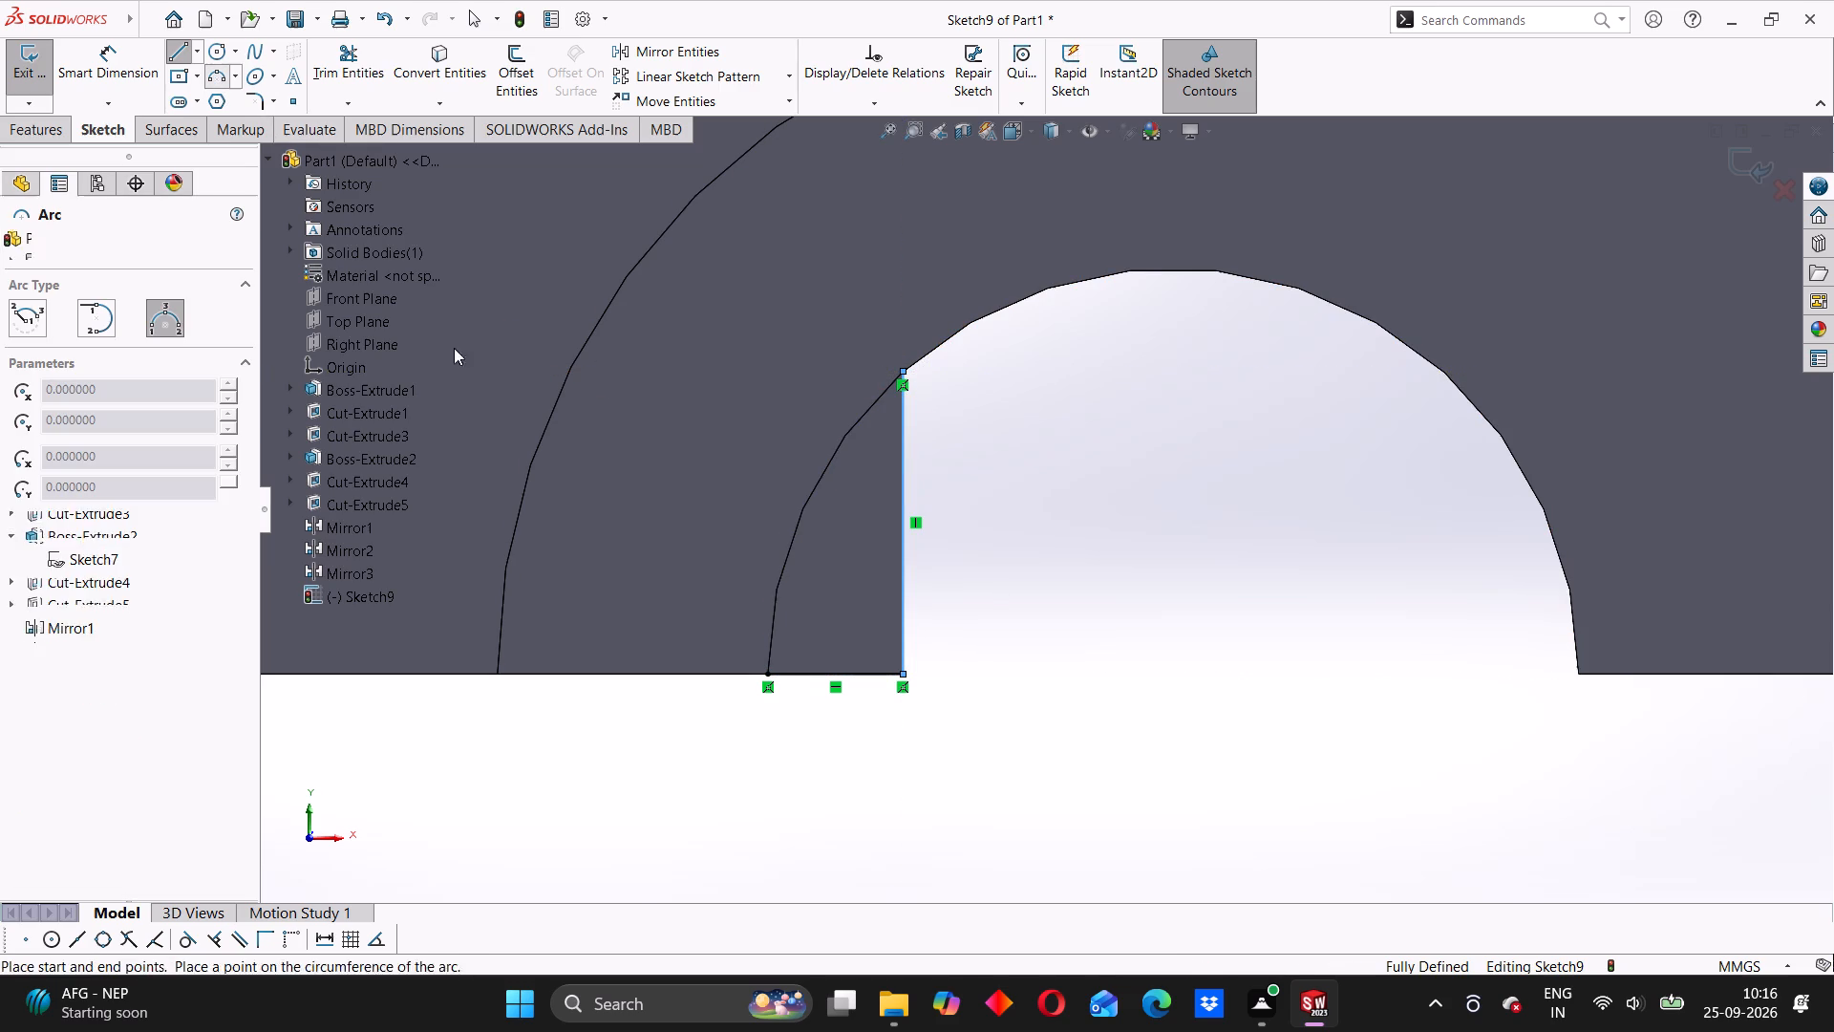
{"action": "left_click", "coordinate": [771, 675]}
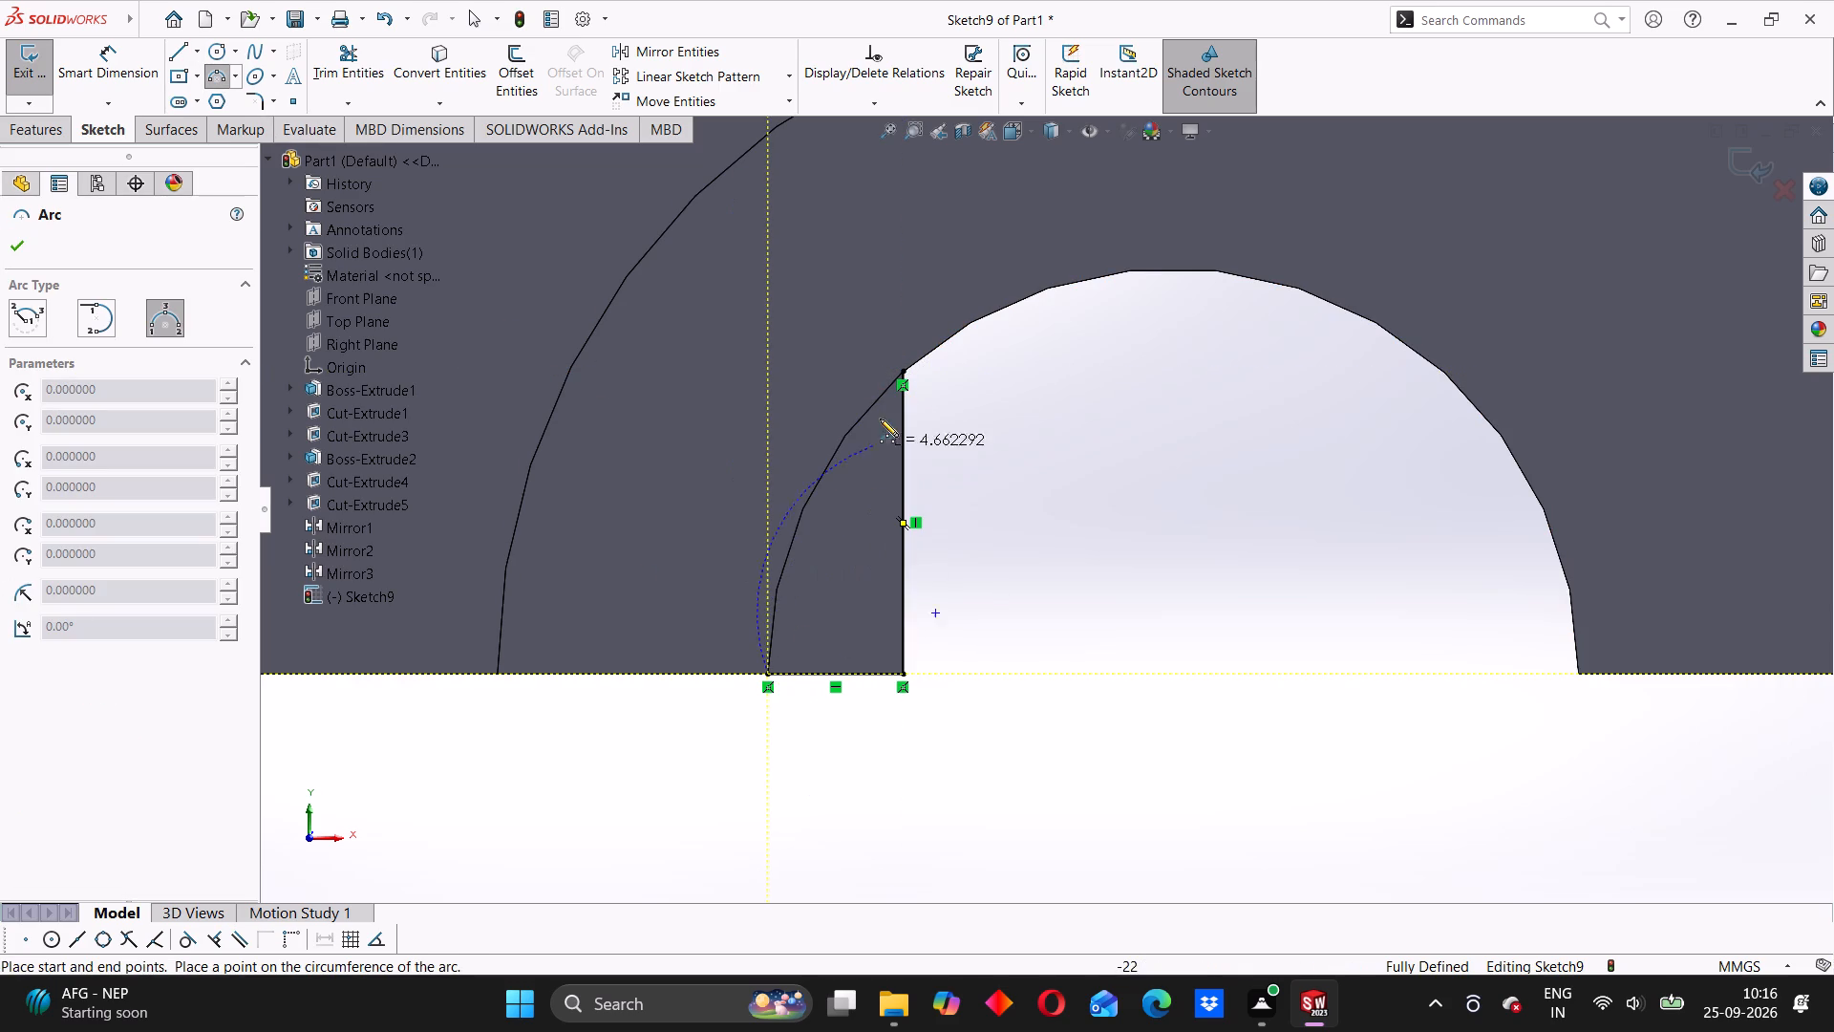
{"action": "left_click", "coordinate": [900, 373]}
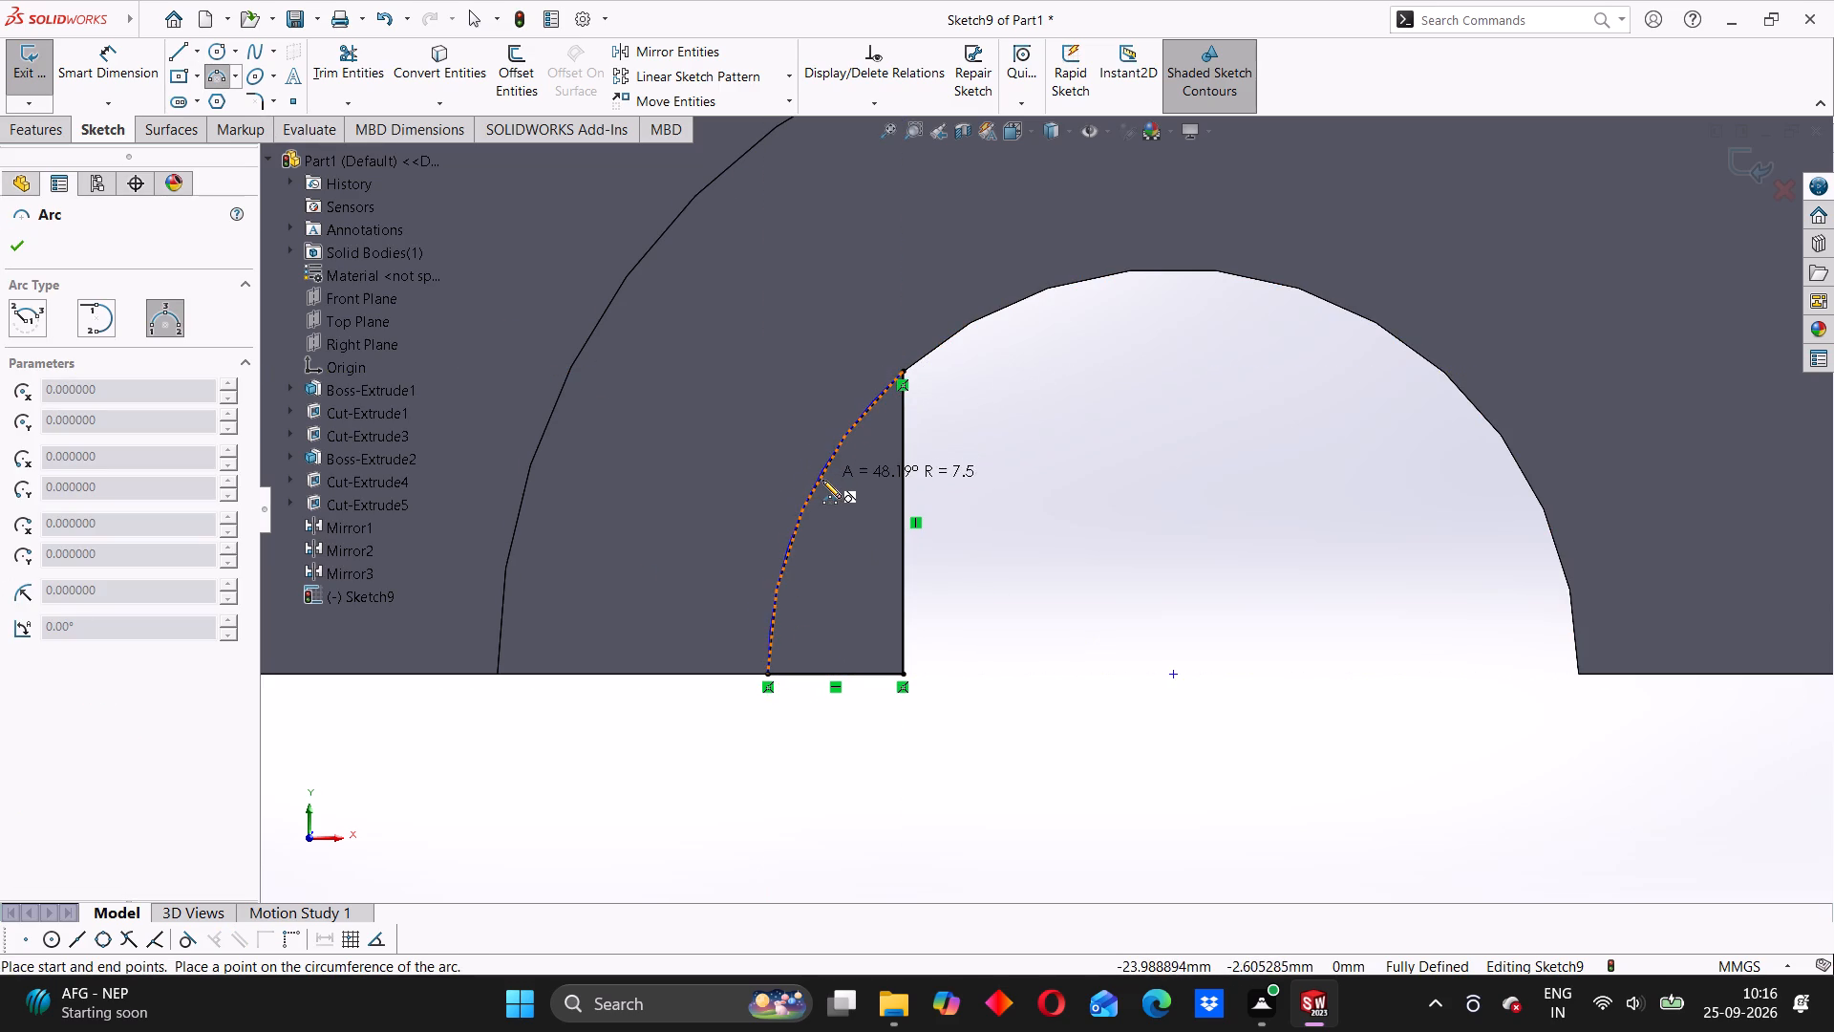
{"action": "left_click", "coordinate": [822, 480]}
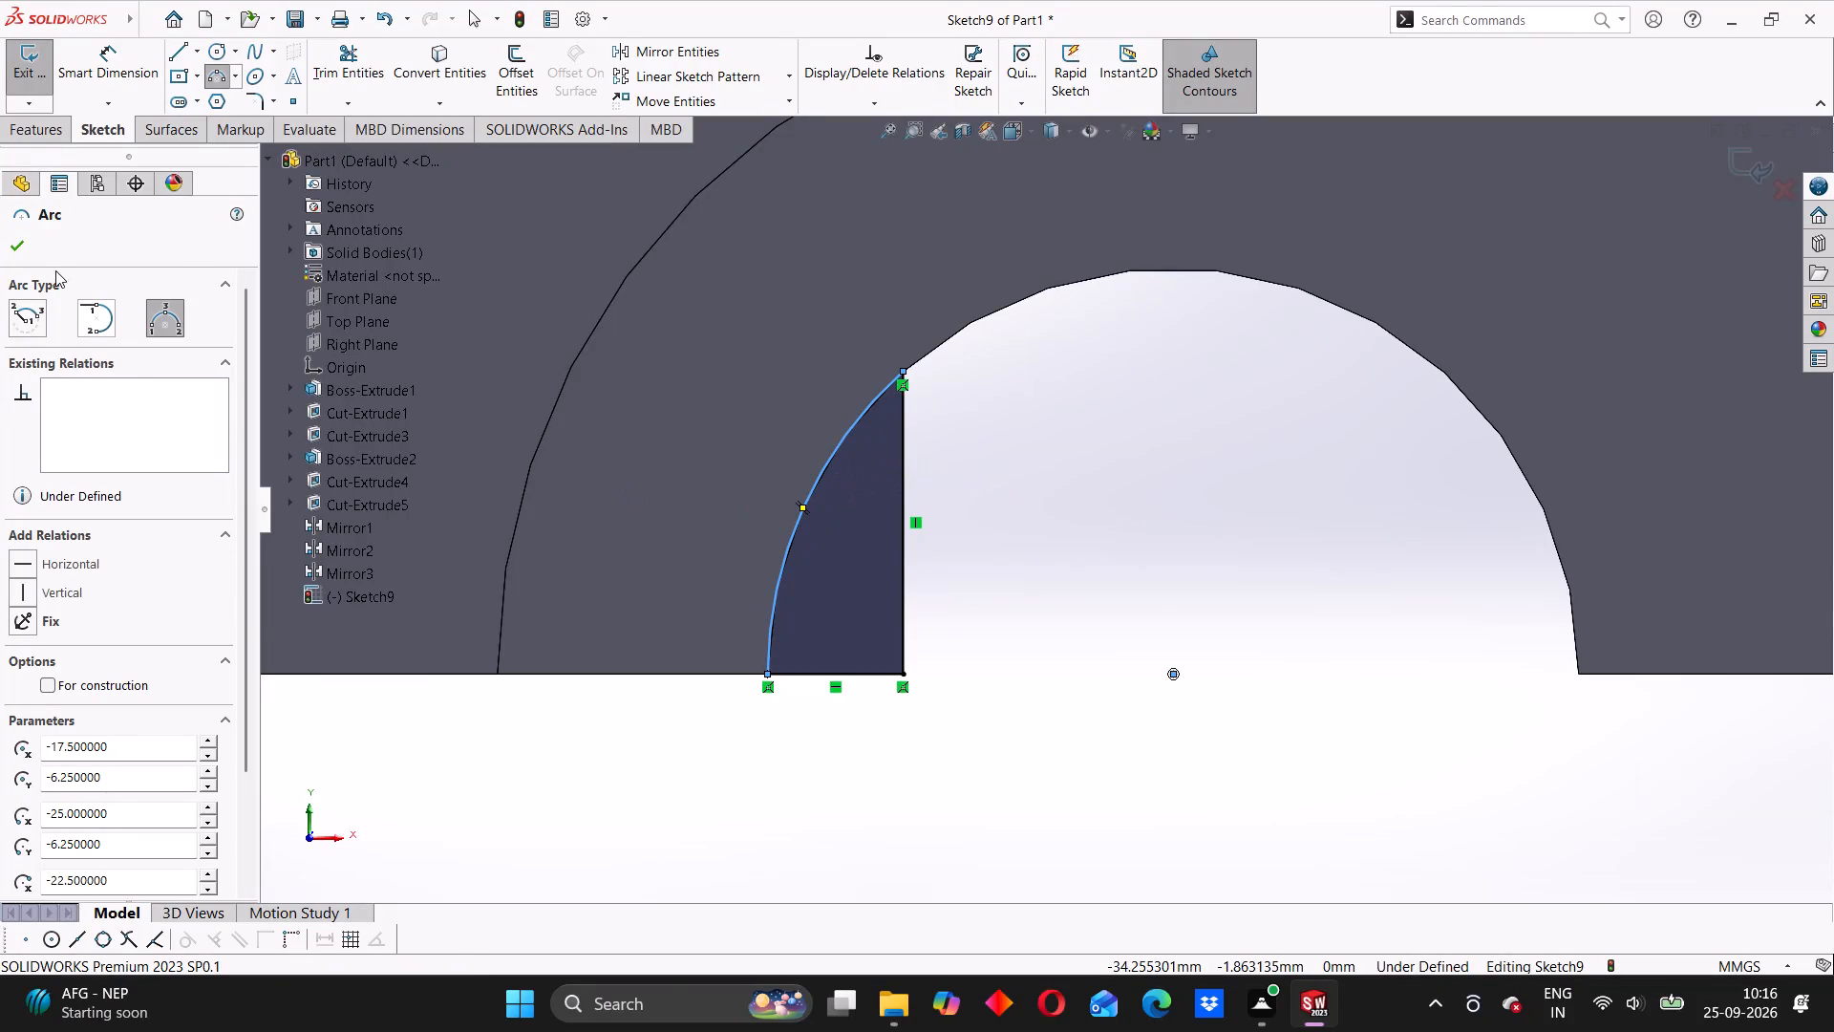
{"action": "left_click", "coordinate": [23, 252]}
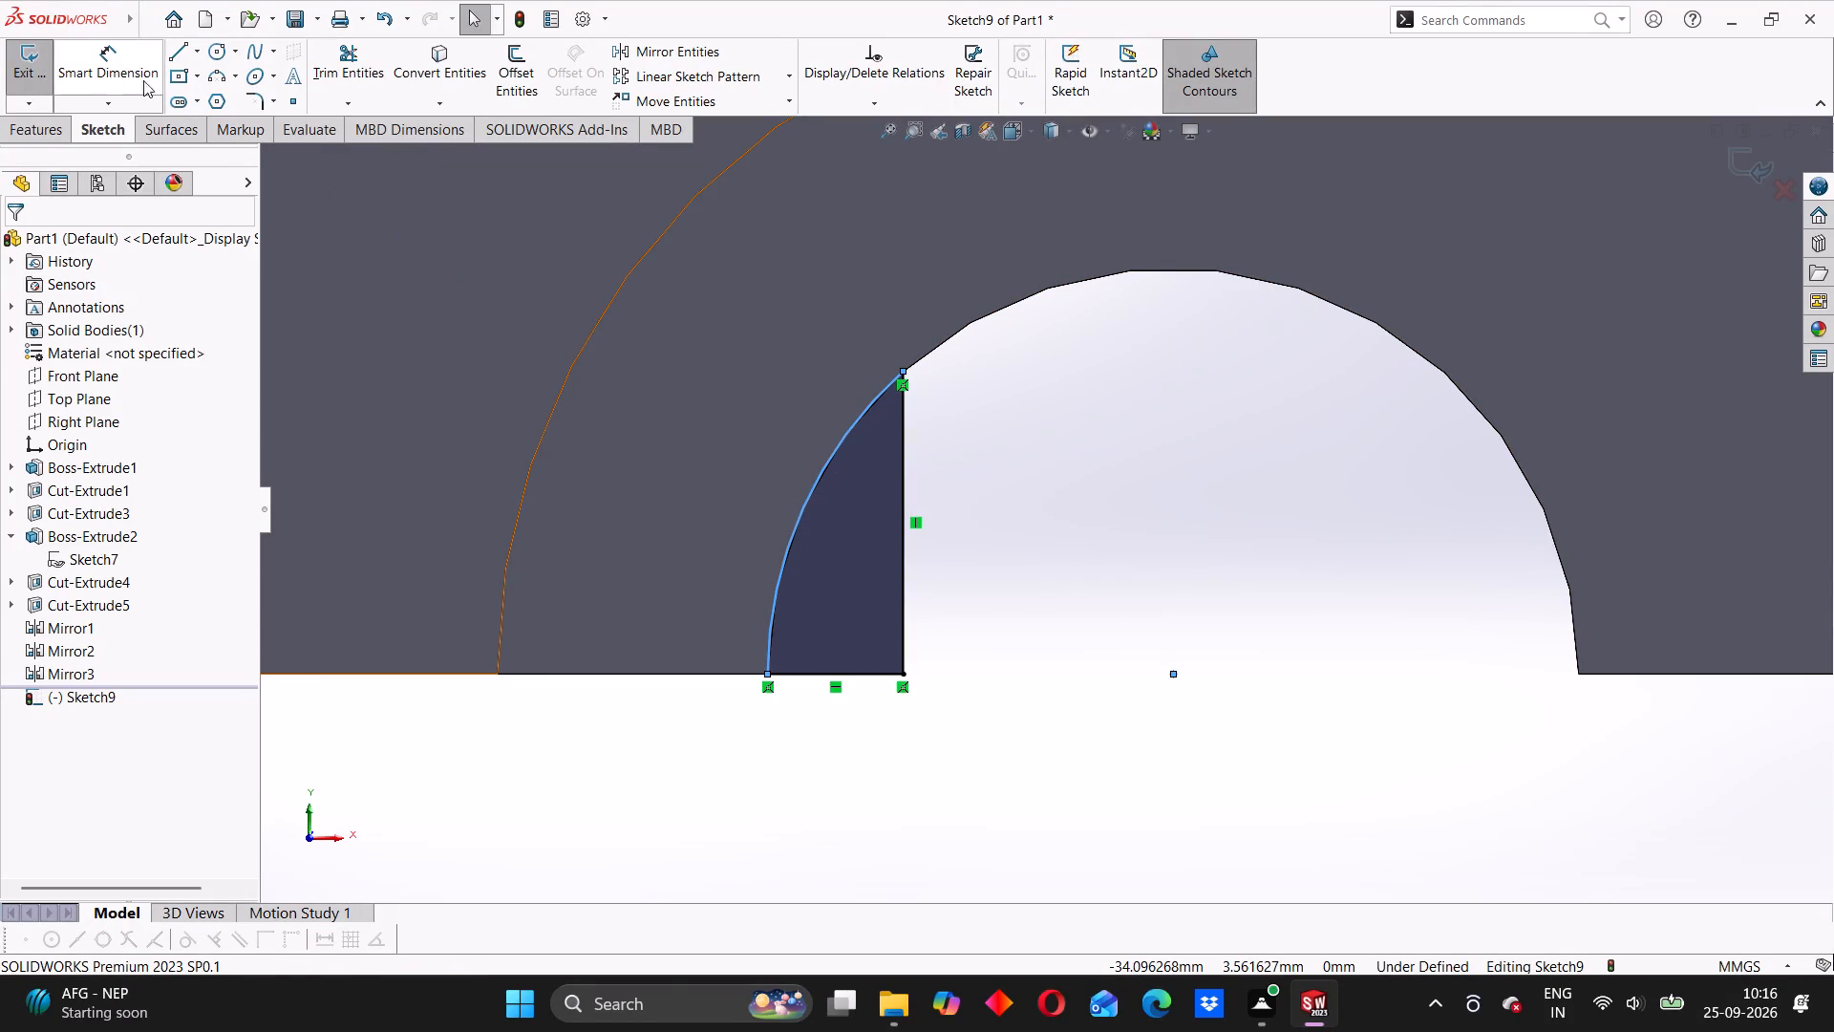
Dimension the radius of the arc in the small corner profile.
{"action": "left_click", "coordinate": [128, 68]}
{"action": "left_click", "coordinate": [810, 506]}
{"action": "left_click", "coordinate": [708, 484]}
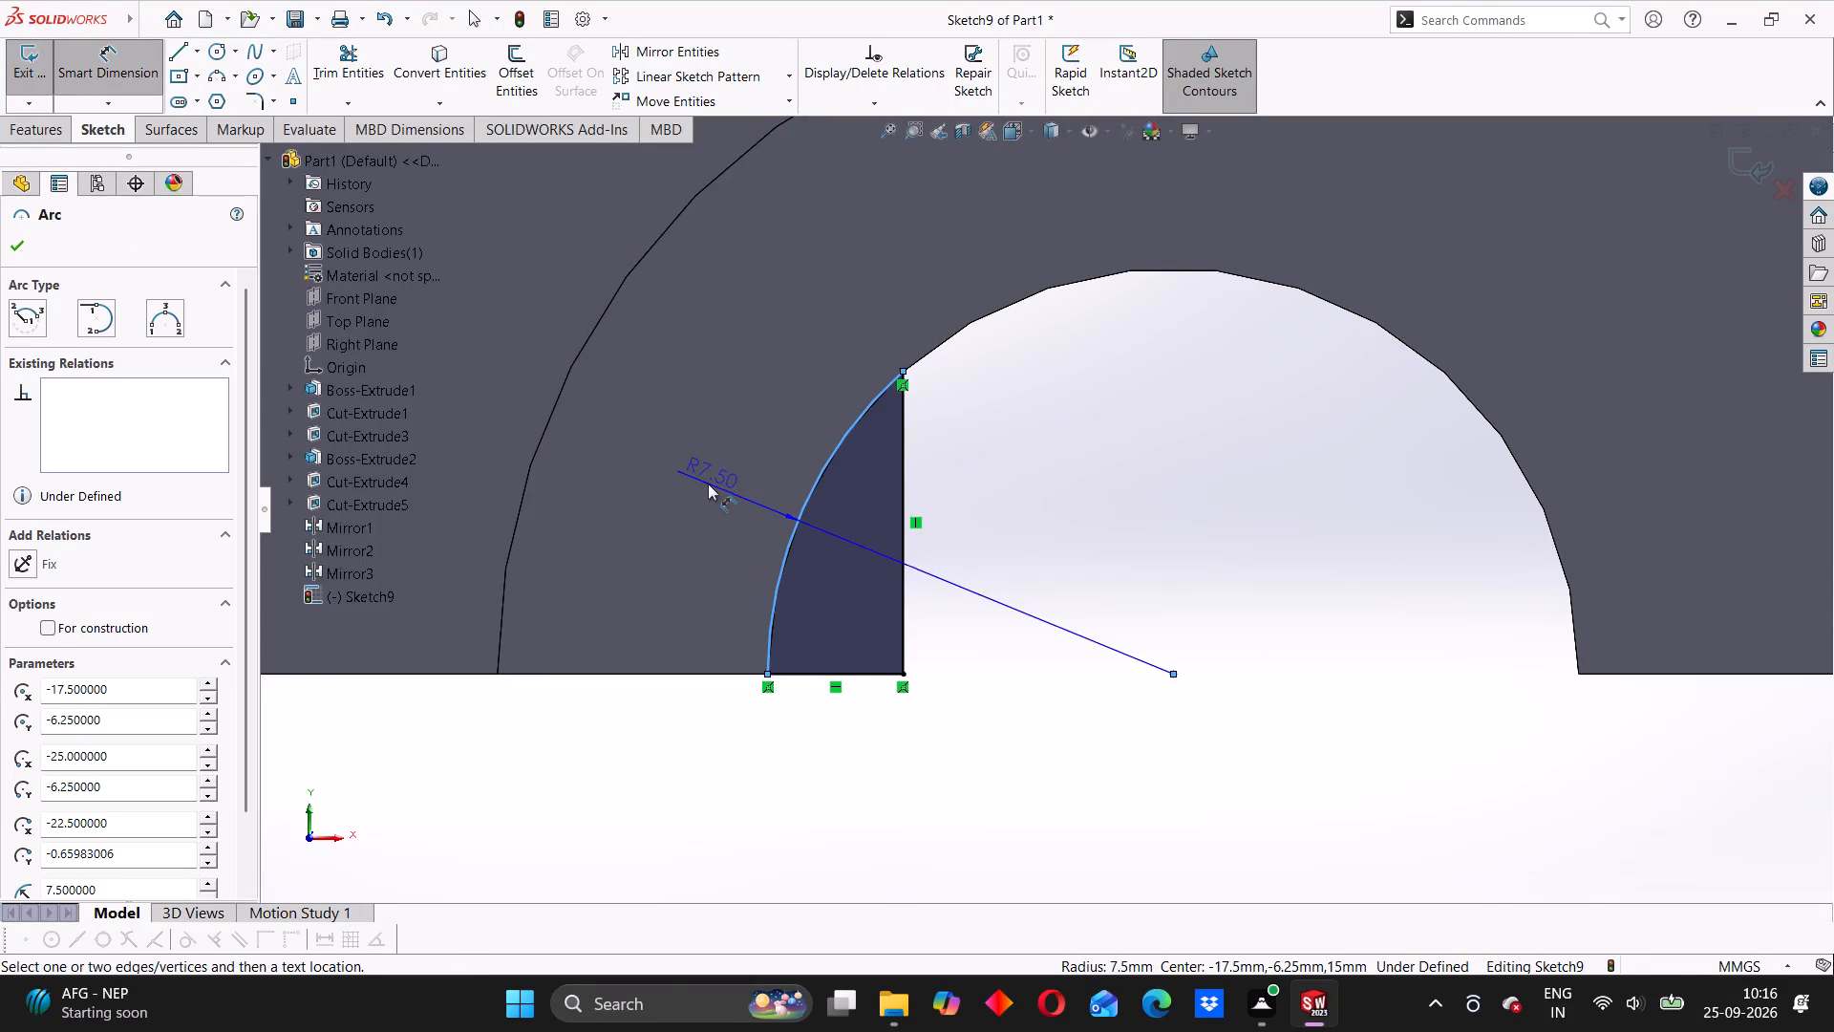
{"action": "left_click", "coordinate": [628, 450]}
{"action": "scroll", "coordinate": [1049, 540], "scroll_direction": "up", "scroll_amount": 3}
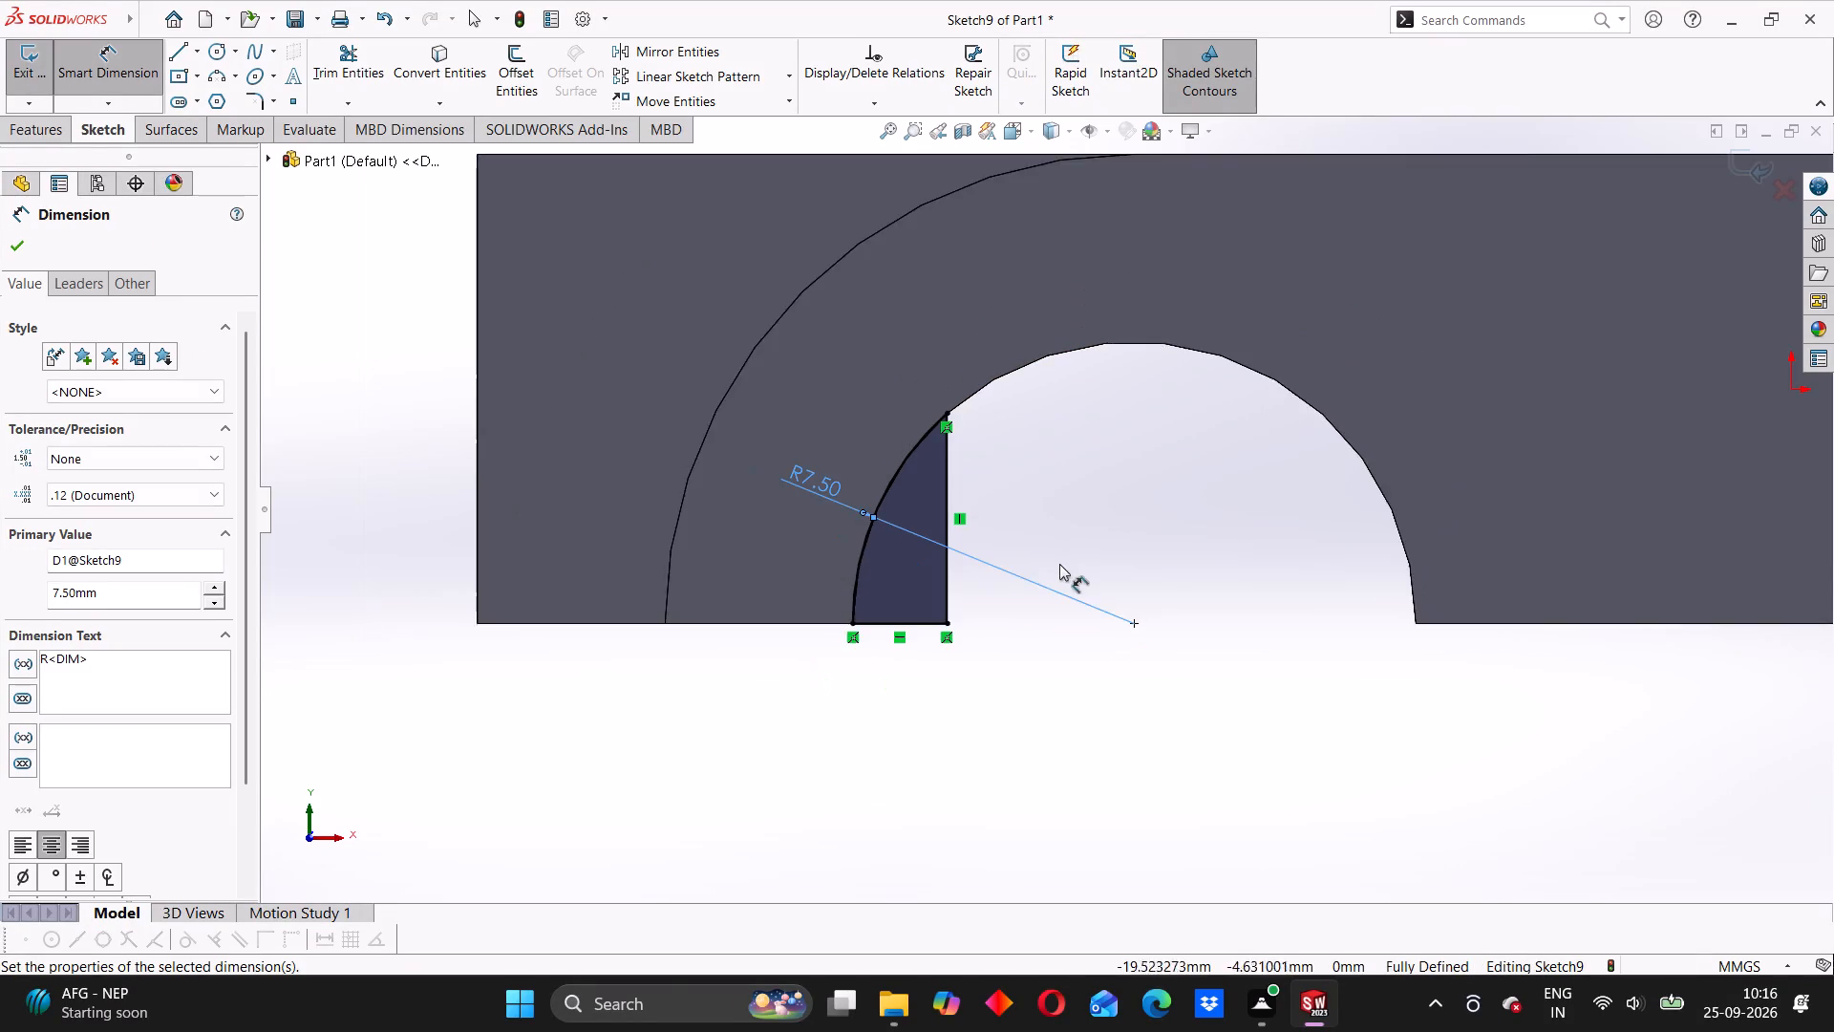
{"action": "scroll", "coordinate": [1059, 564], "scroll_direction": "up", "scroll_amount": 2}
{"action": "left_click", "coordinate": [23, 235]}
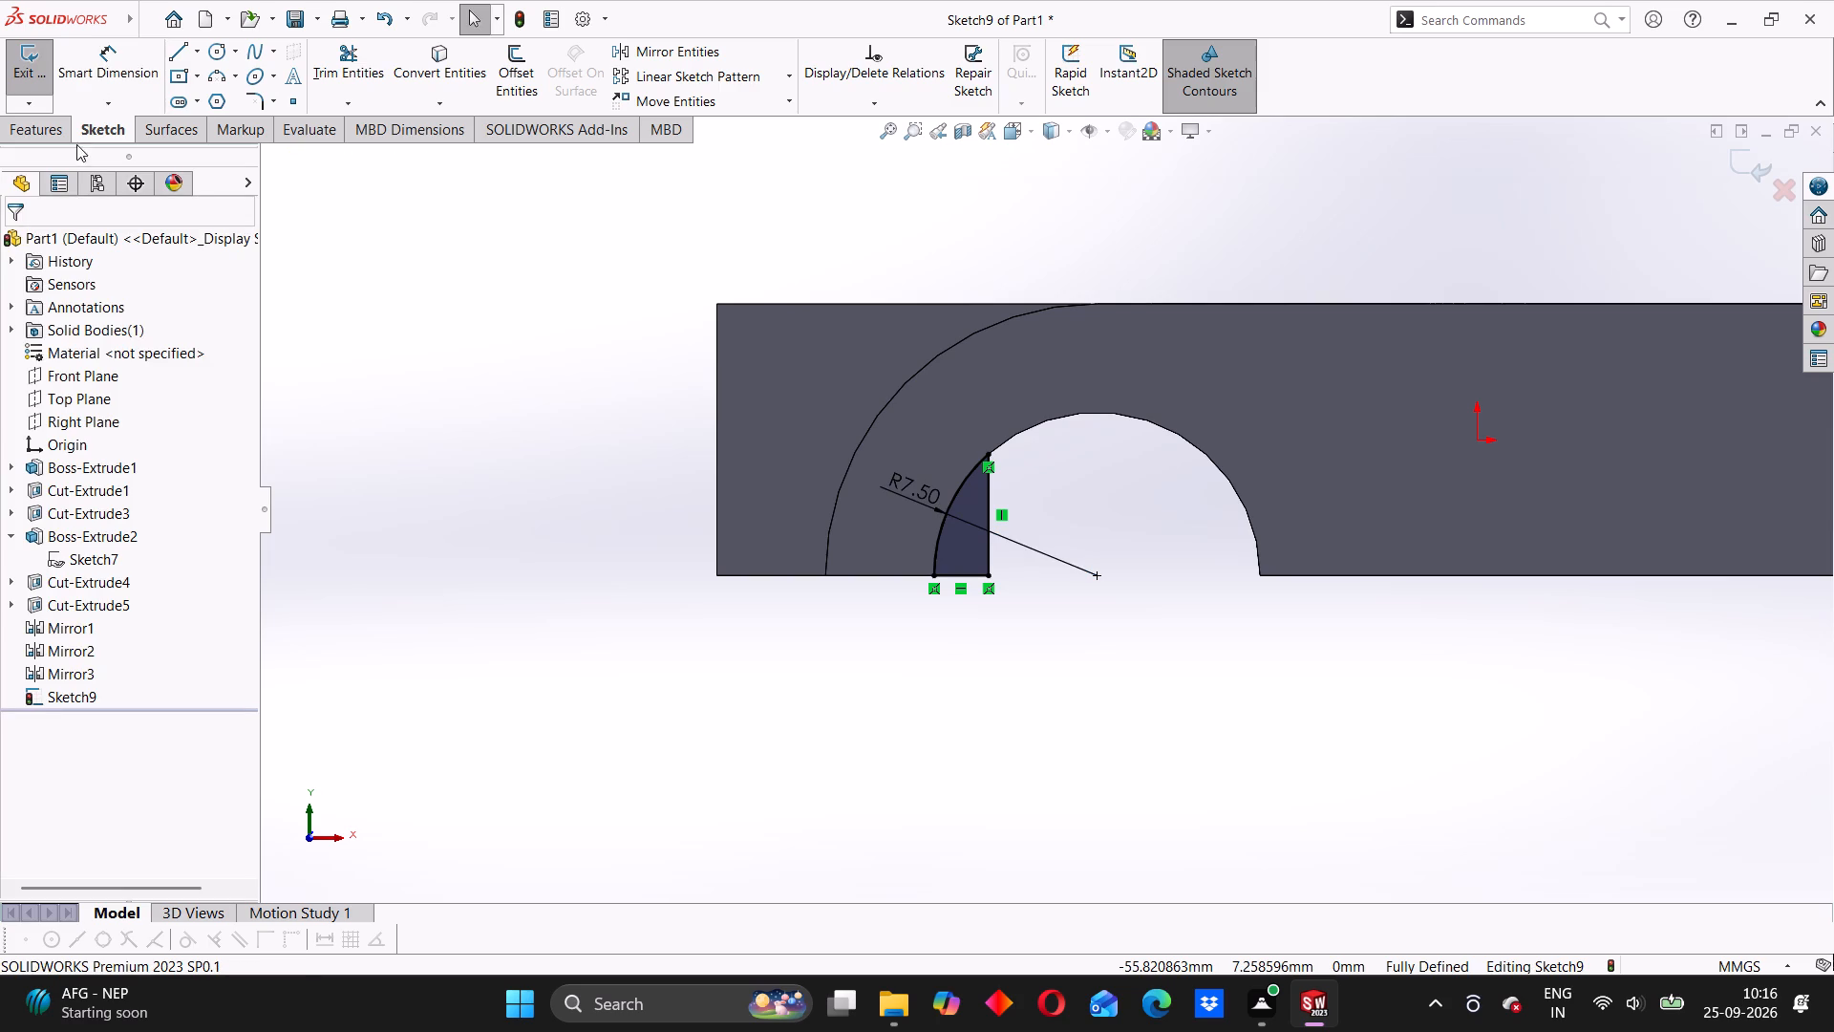
Cut-extrude the small arc-edged corner profile Through All along the half-round bore.
{"action": "left_click", "coordinate": [39, 127]}
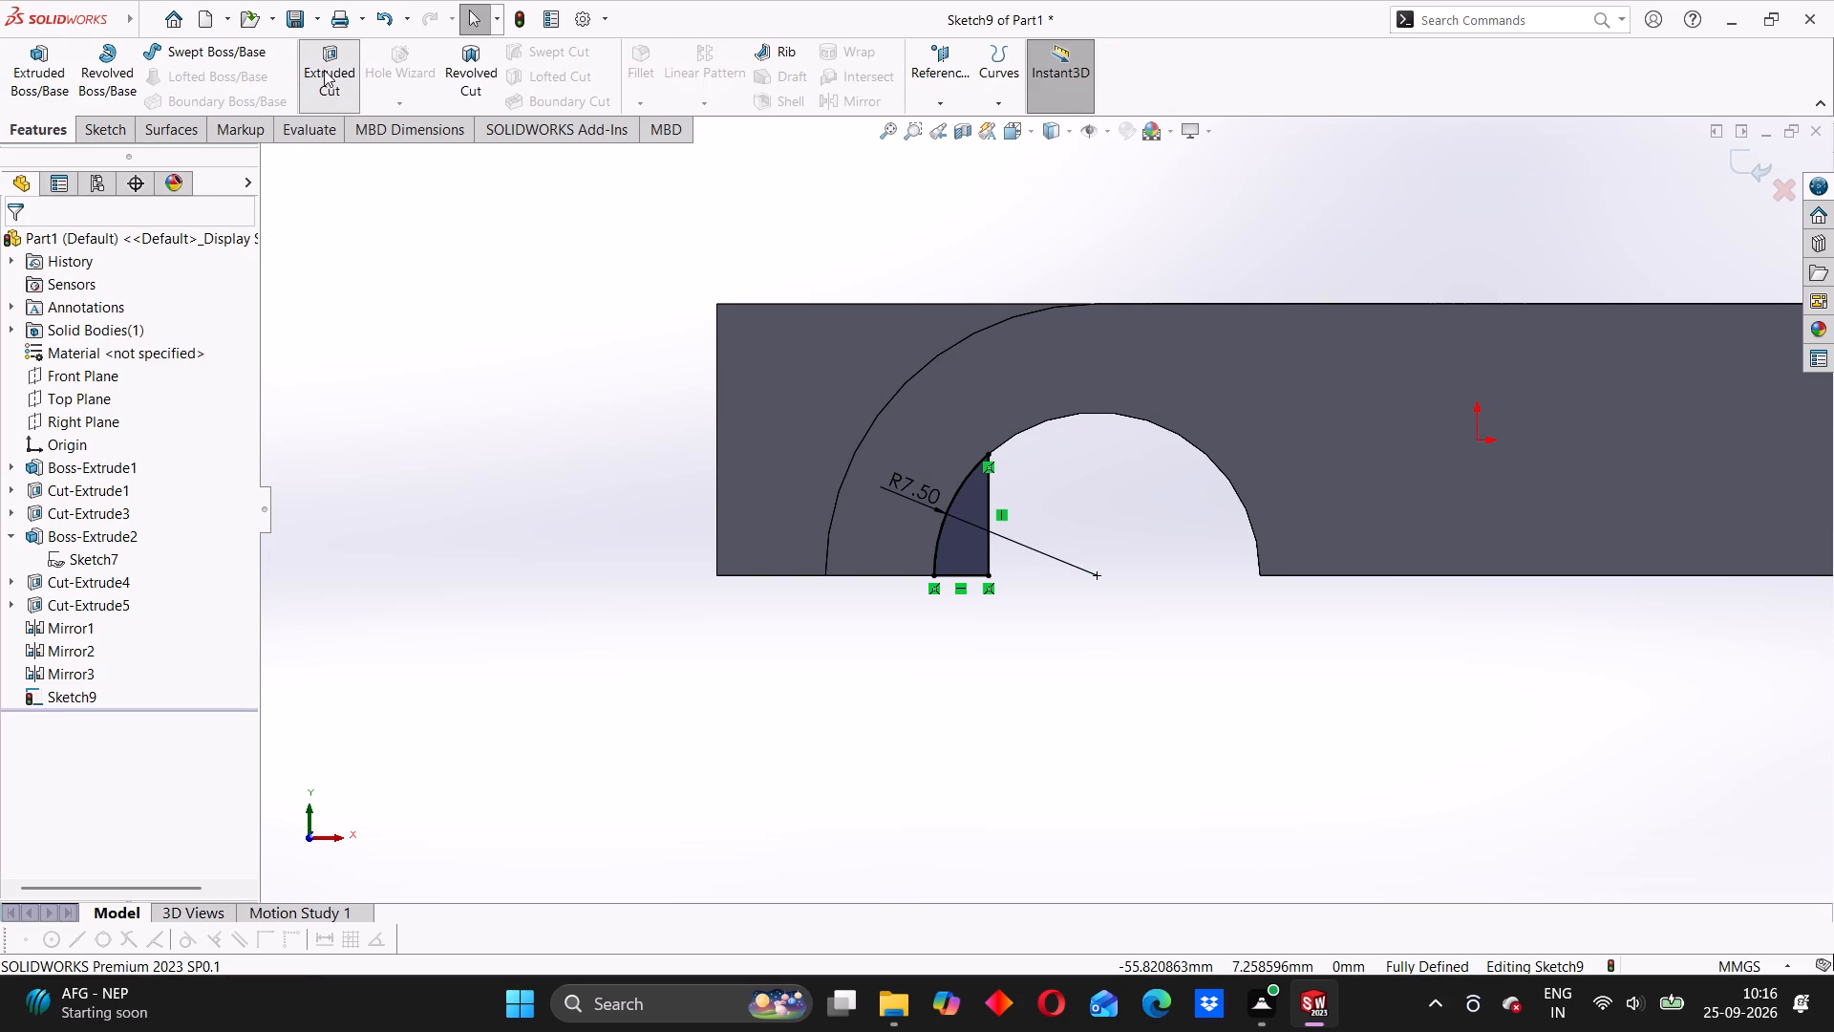
{"action": "left_click", "coordinate": [325, 70]}
{"action": "scroll", "coordinate": [1106, 584], "scroll_direction": "down", "scroll_amount": 1}
{"action": "scroll", "coordinate": [1106, 584], "scroll_direction": "up", "scroll_amount": 2}
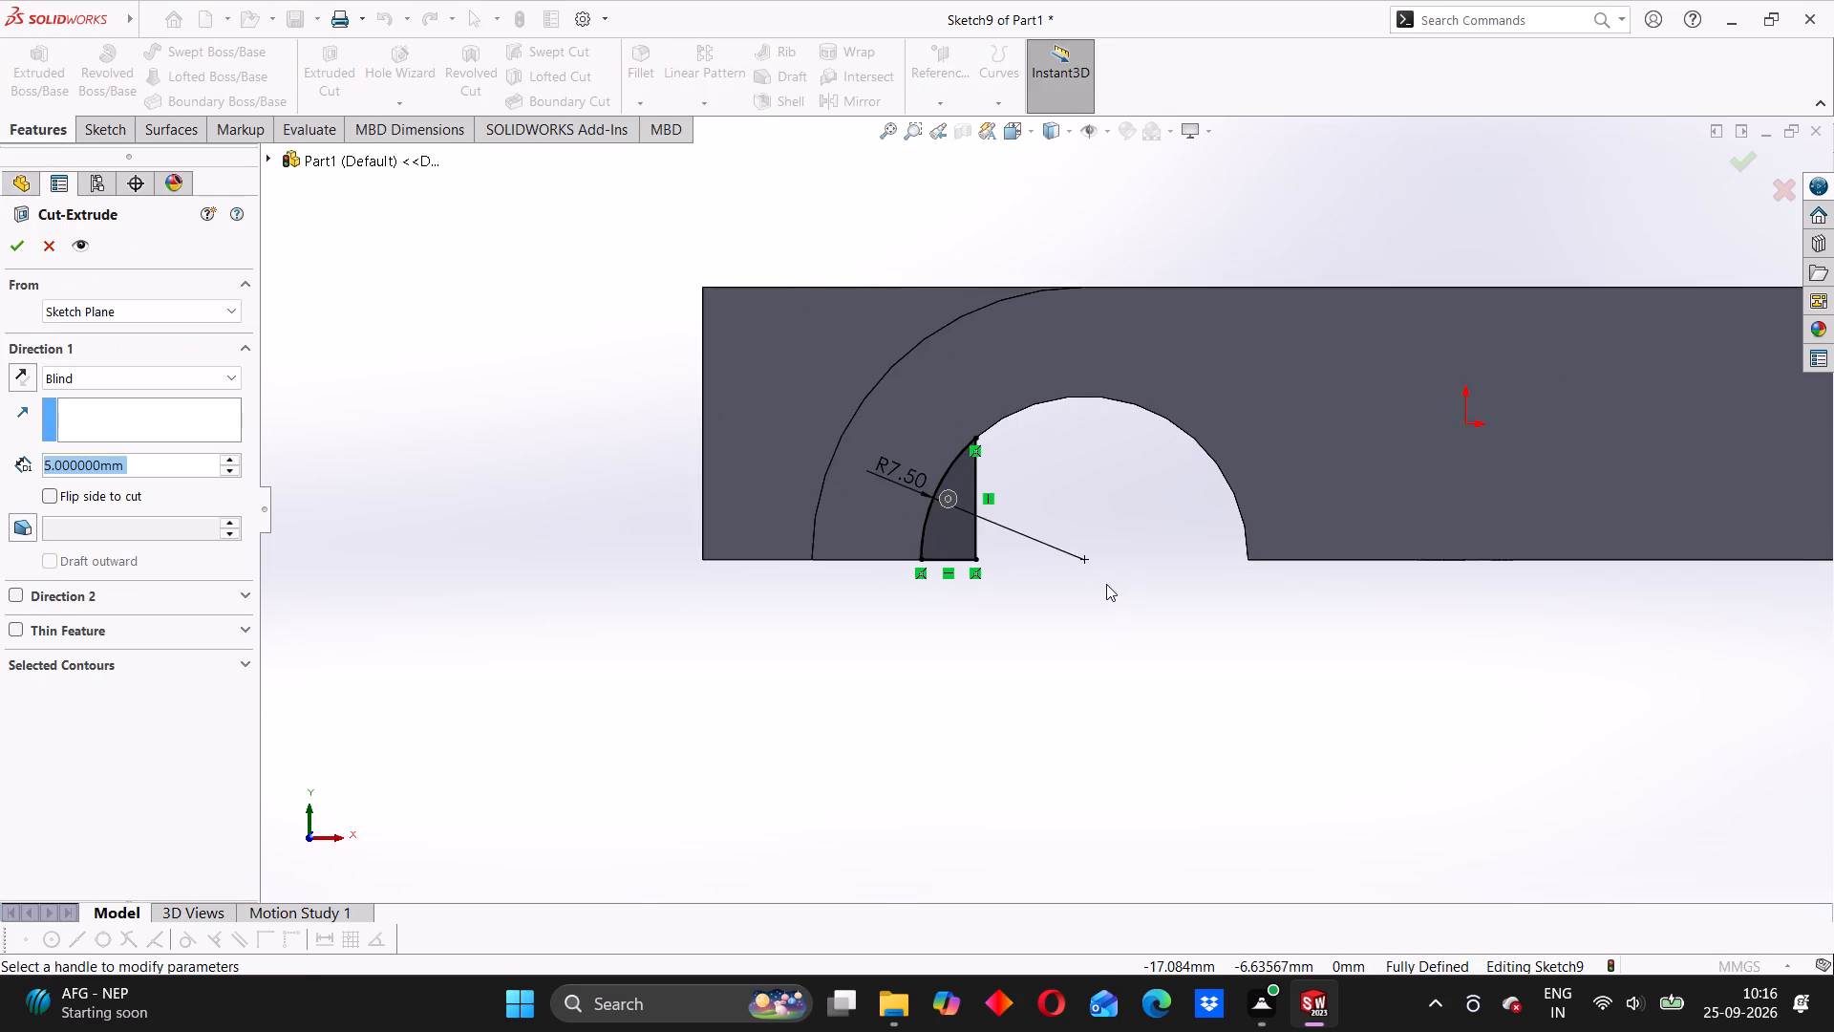
{"action": "middle_click_drag", "start_coordinate": [1106, 584], "coordinate": [984, 661]}
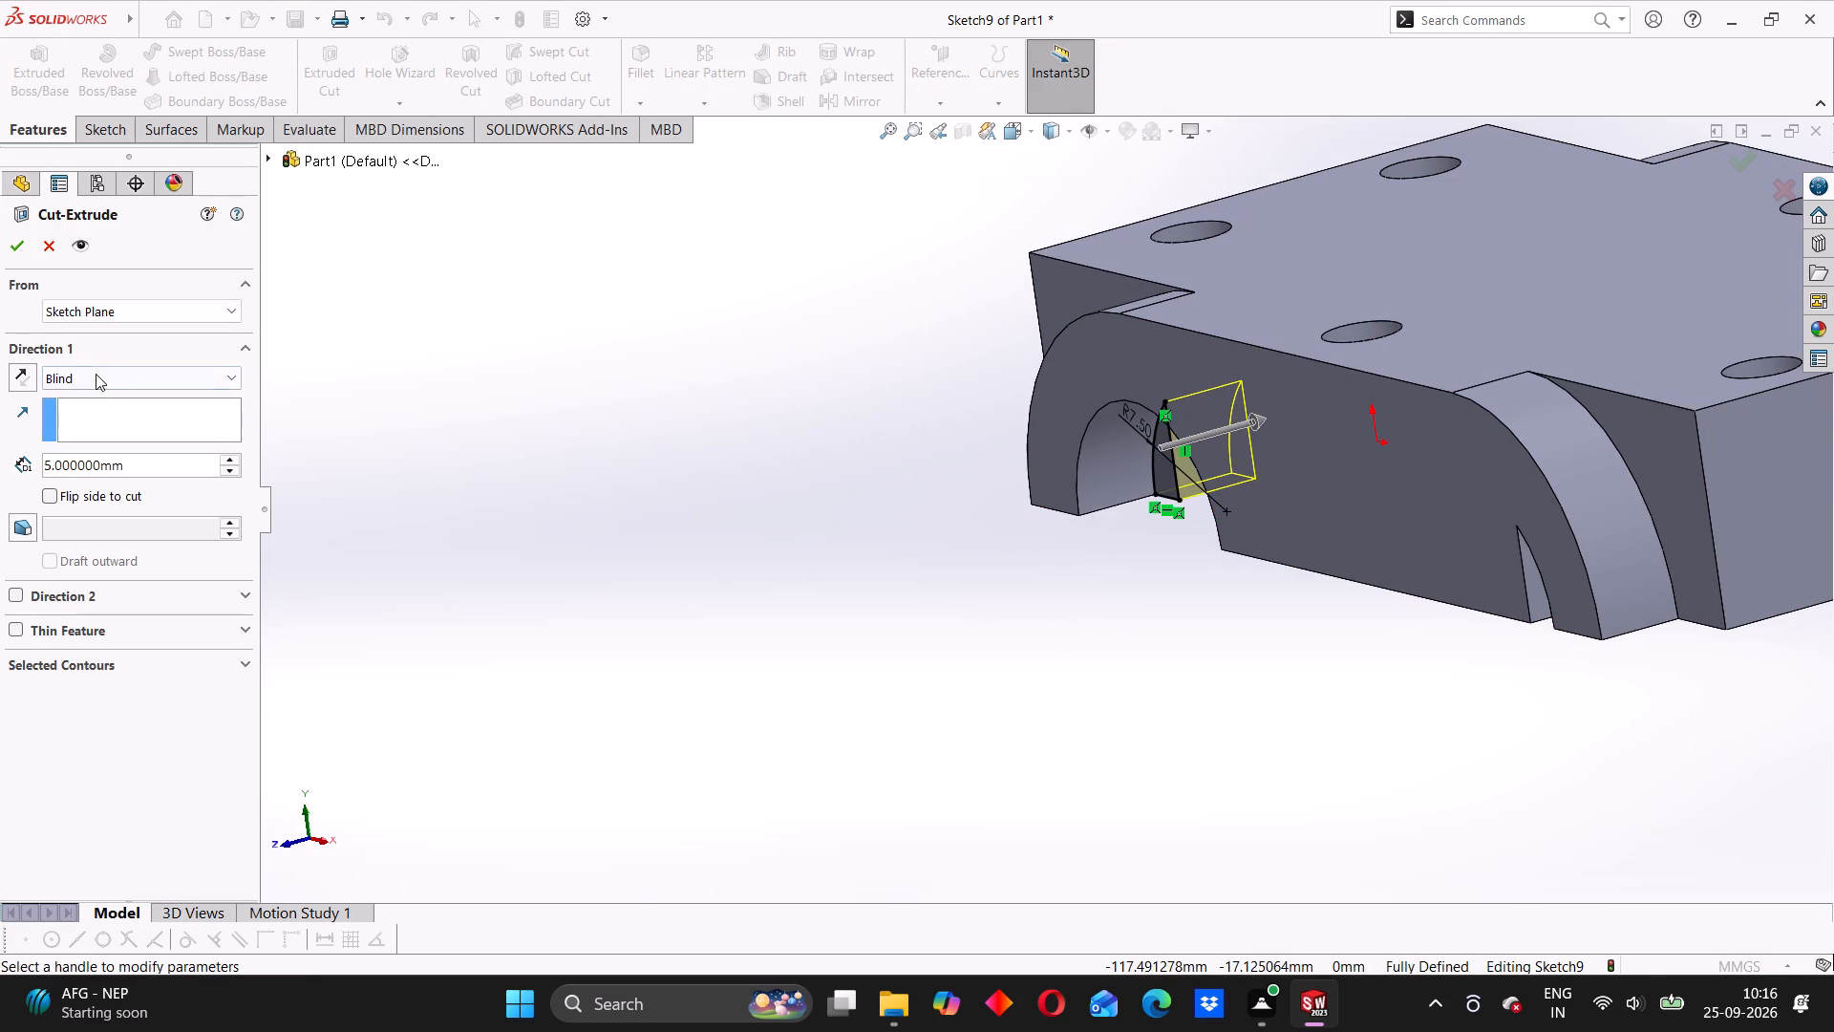
{"action": "left_click", "coordinate": [100, 381]}
{"action": "left_click", "coordinate": [93, 419]}
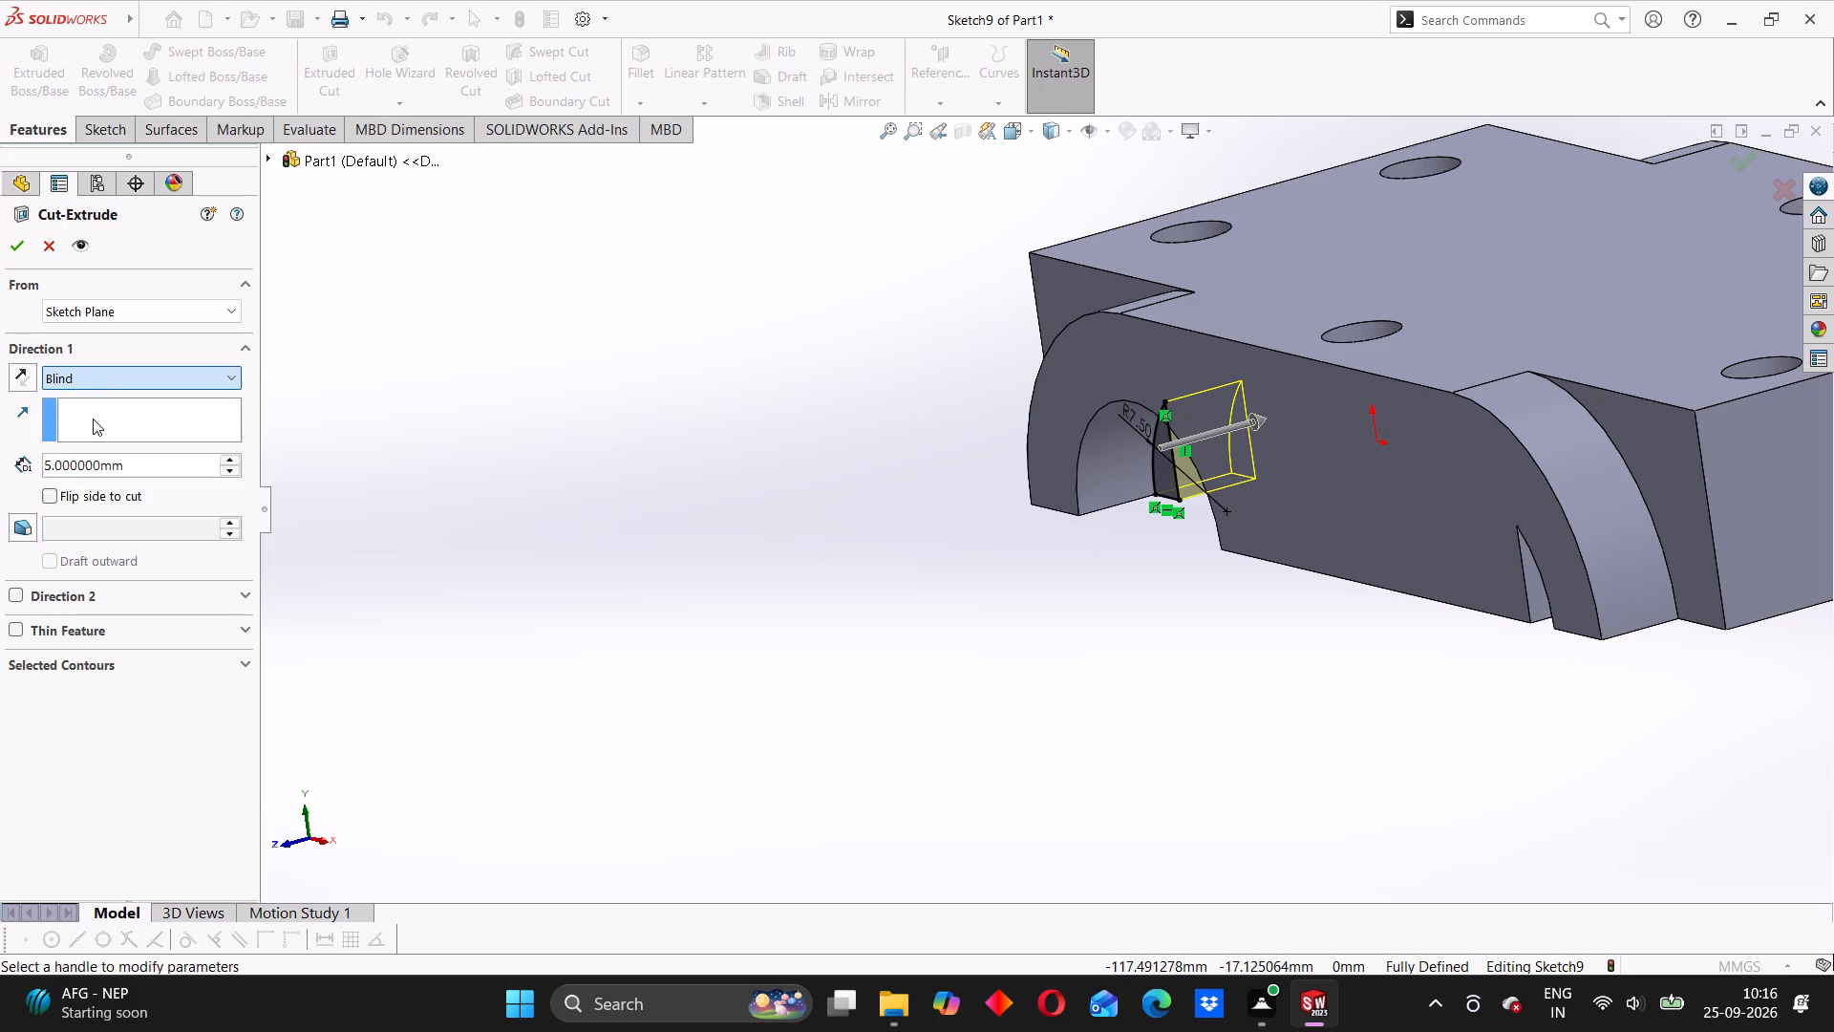
{"action": "scroll", "coordinate": [915, 501], "scroll_direction": "up", "scroll_amount": 3}
{"action": "middle_click_drag", "start_coordinate": [885, 500], "coordinate": [1184, 750]}
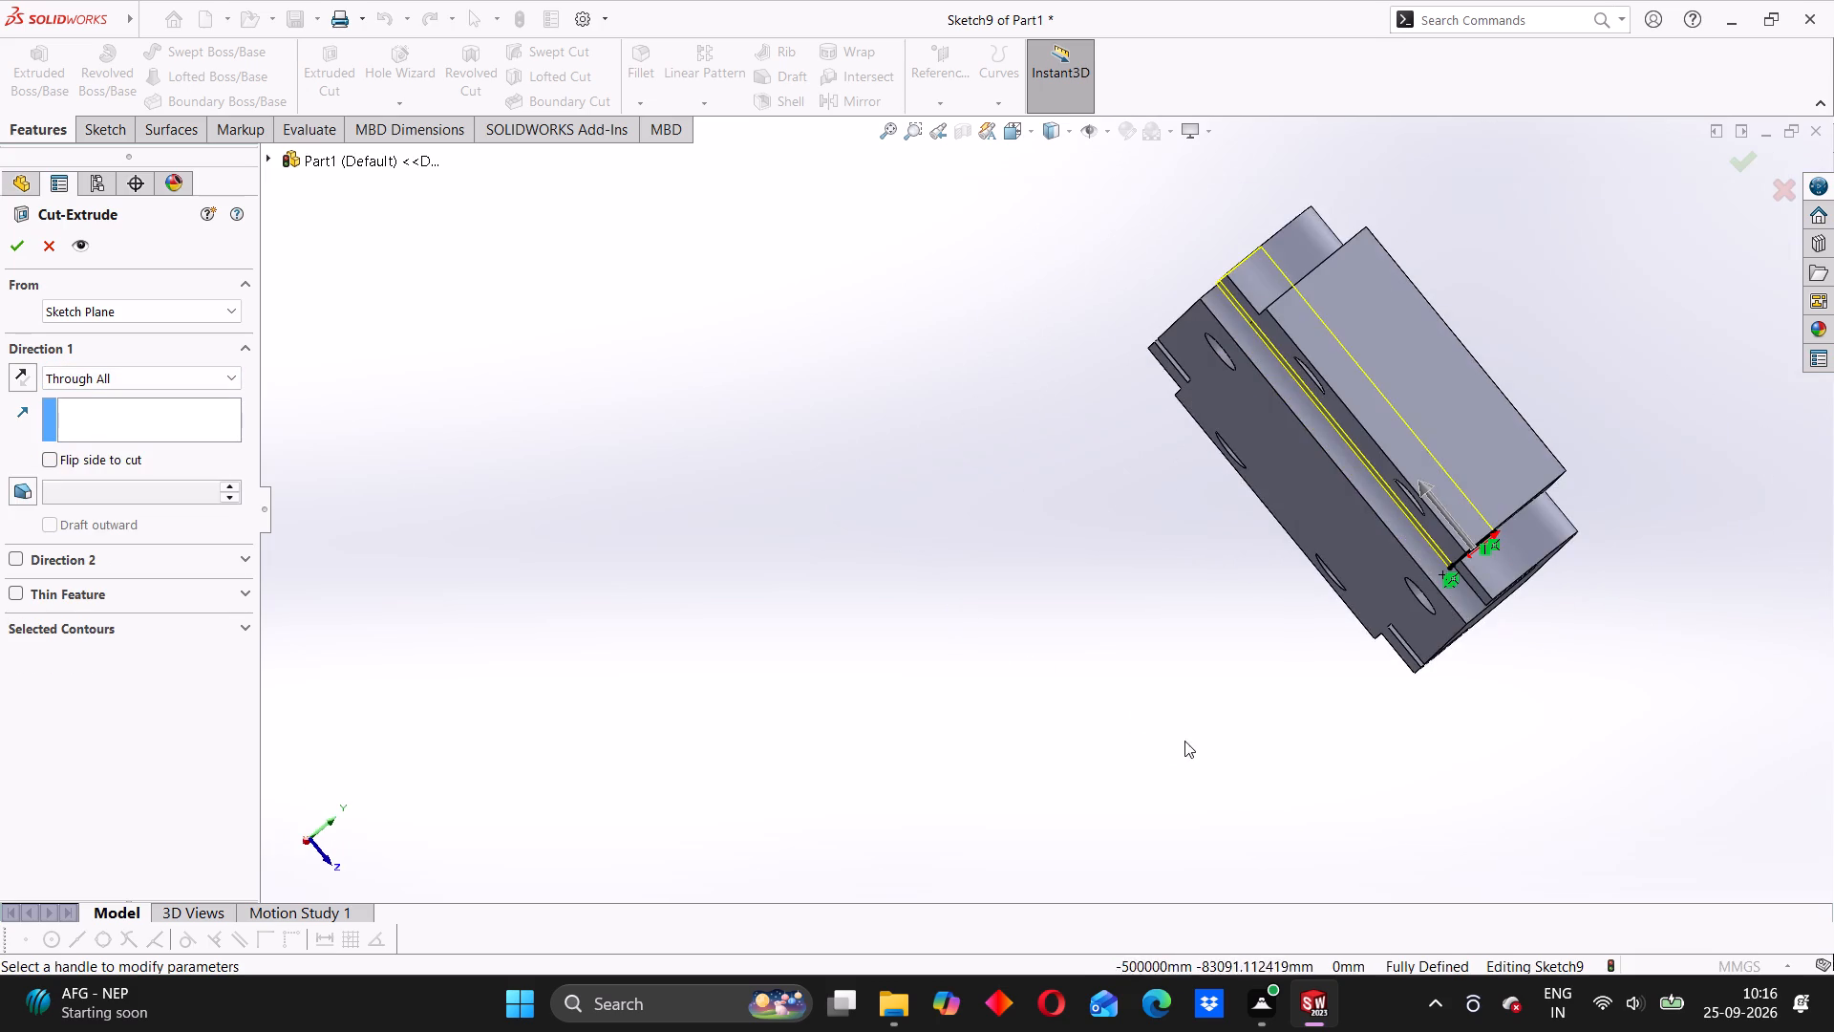
{"action": "middle_click_drag", "start_coordinate": [1097, 497], "coordinate": [1218, 729]}
{"action": "scroll", "coordinate": [1217, 727], "scroll_direction": "up", "scroll_amount": 1}
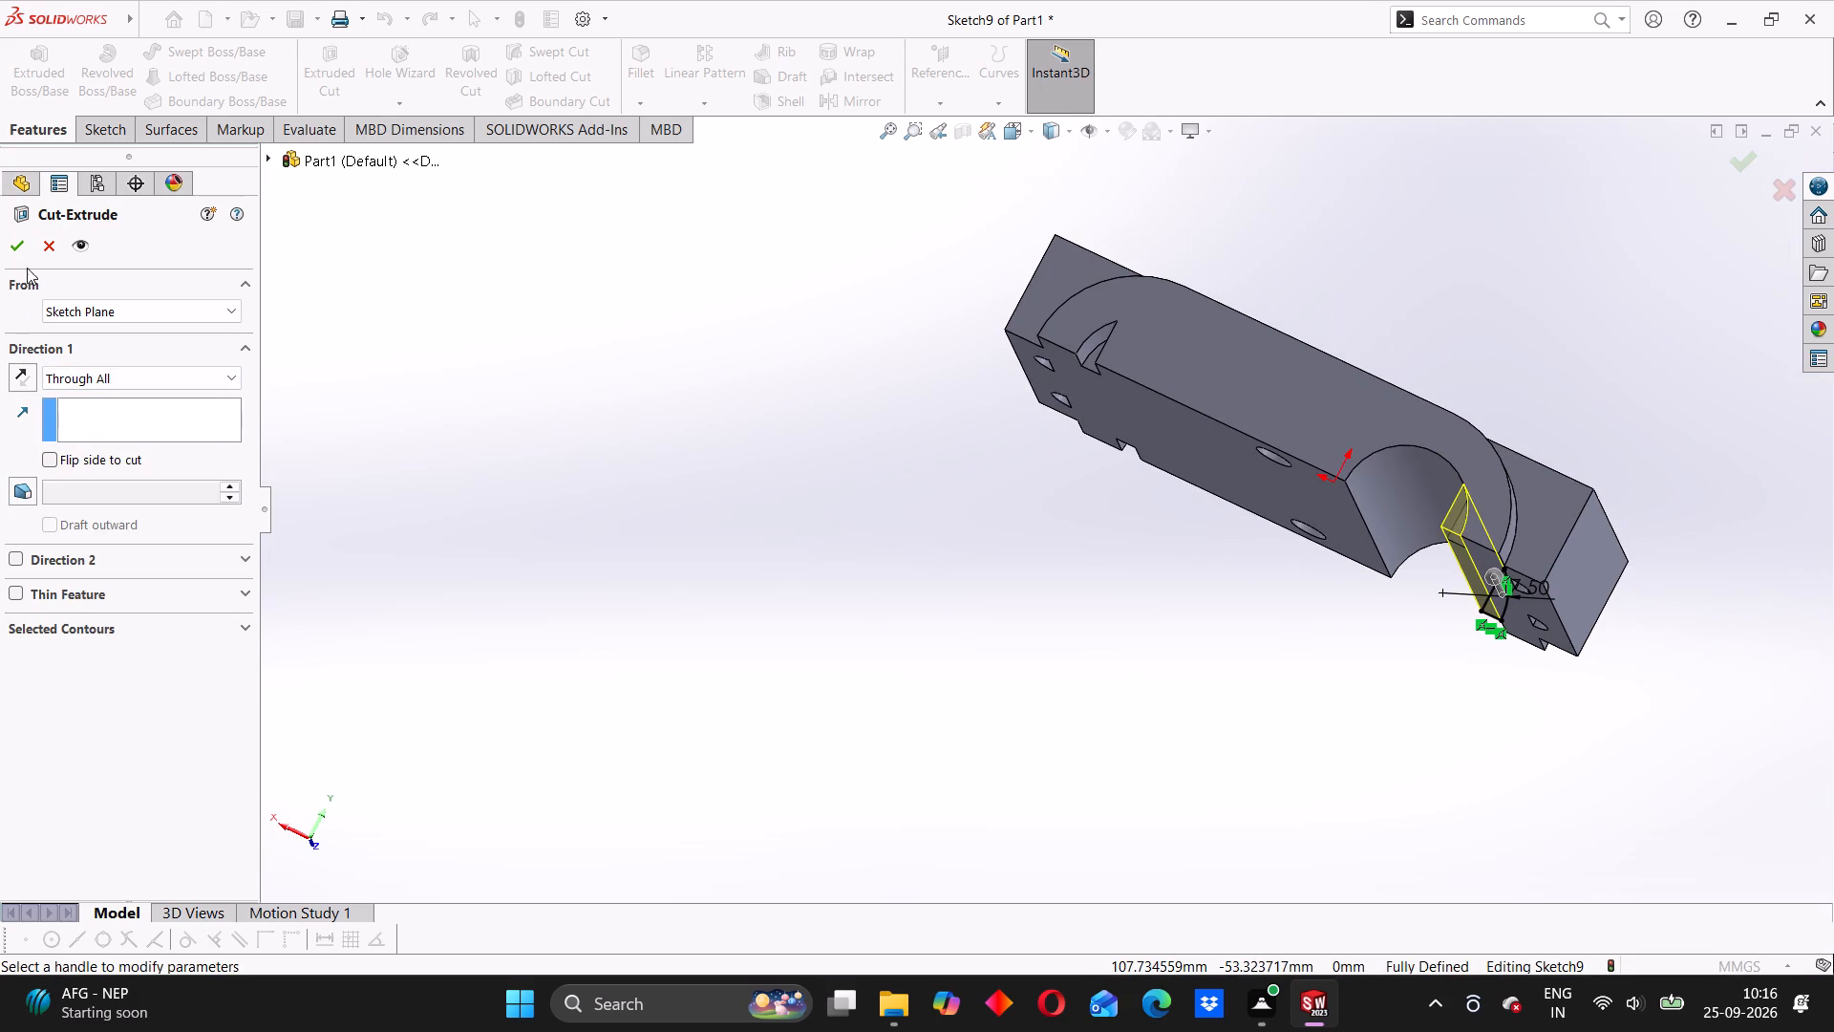
{"action": "left_click", "coordinate": [22, 254]}
Start a new sketch on the block's large flat front face containing the half-round bore and the small corner notch.
{"action": "middle_click_drag", "start_coordinate": [1282, 575], "coordinate": [1273, 583]}
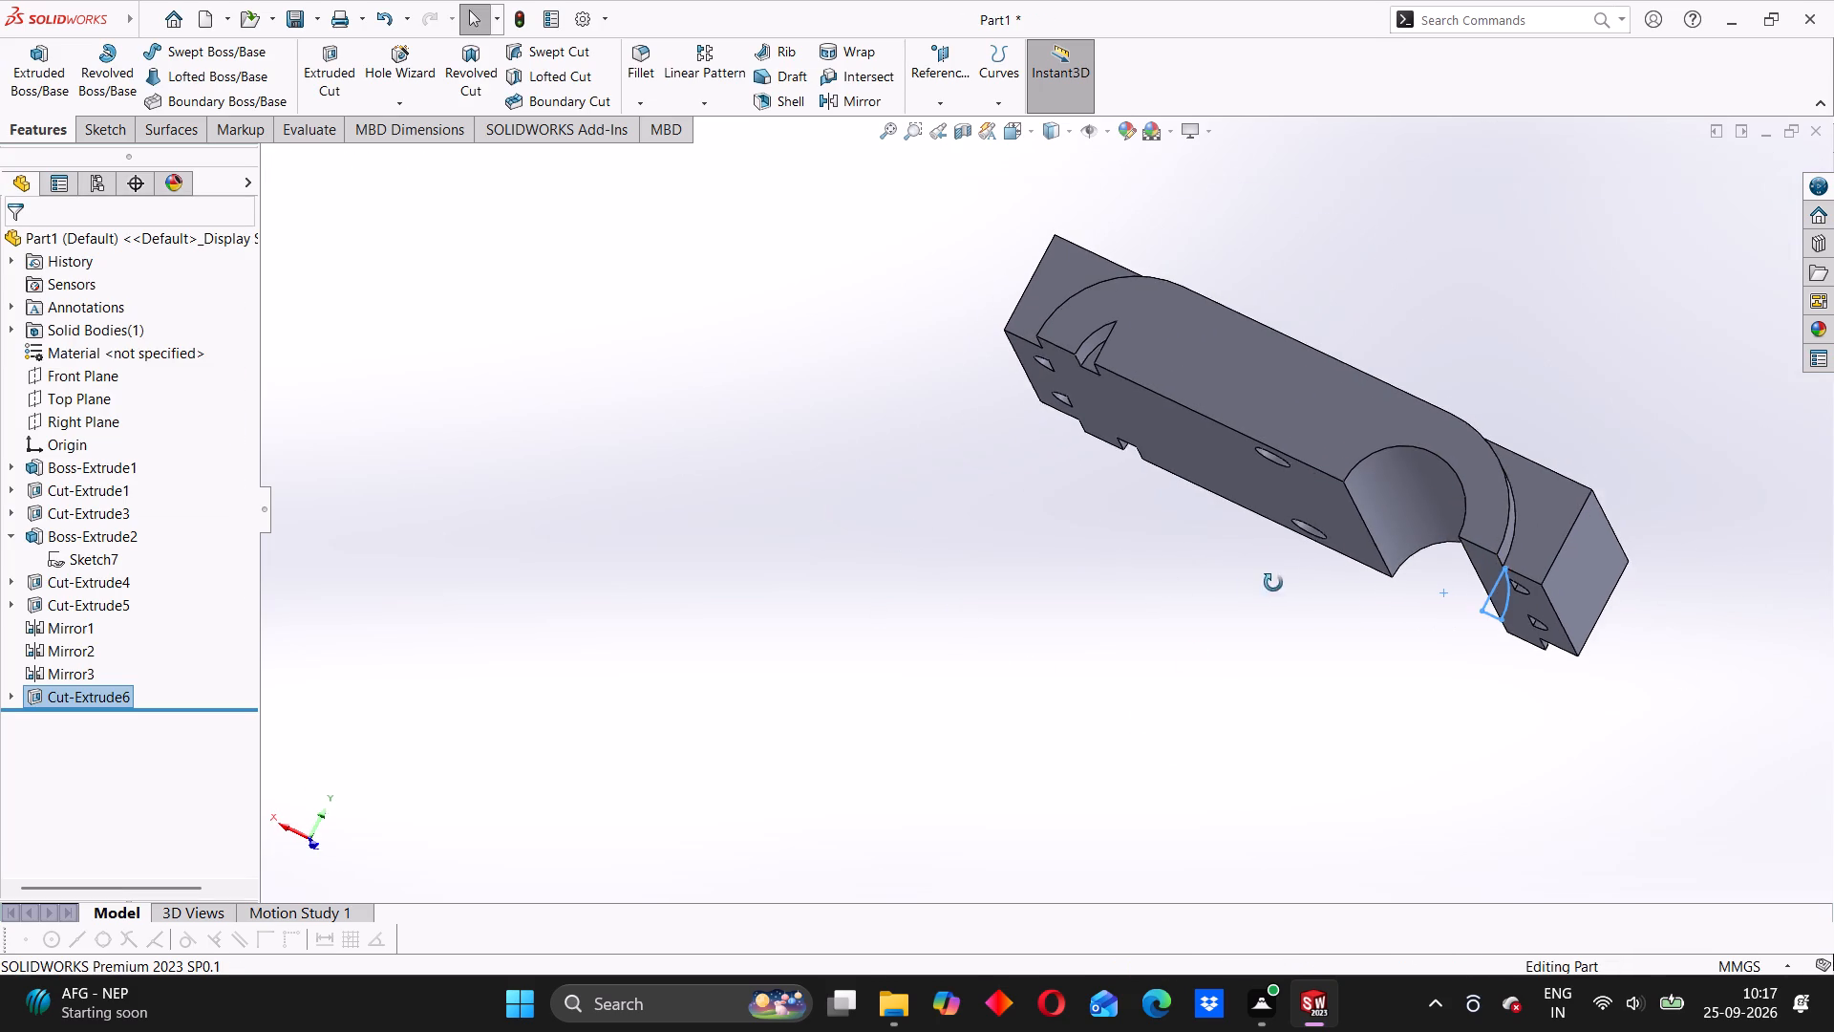
{"action": "middle_click_drag", "start_coordinate": [1273, 583], "coordinate": [882, 567]}
{"action": "left_click", "coordinate": [1126, 680]}
{"action": "scroll", "coordinate": [1421, 540], "scroll_direction": "down", "scroll_amount": 3}
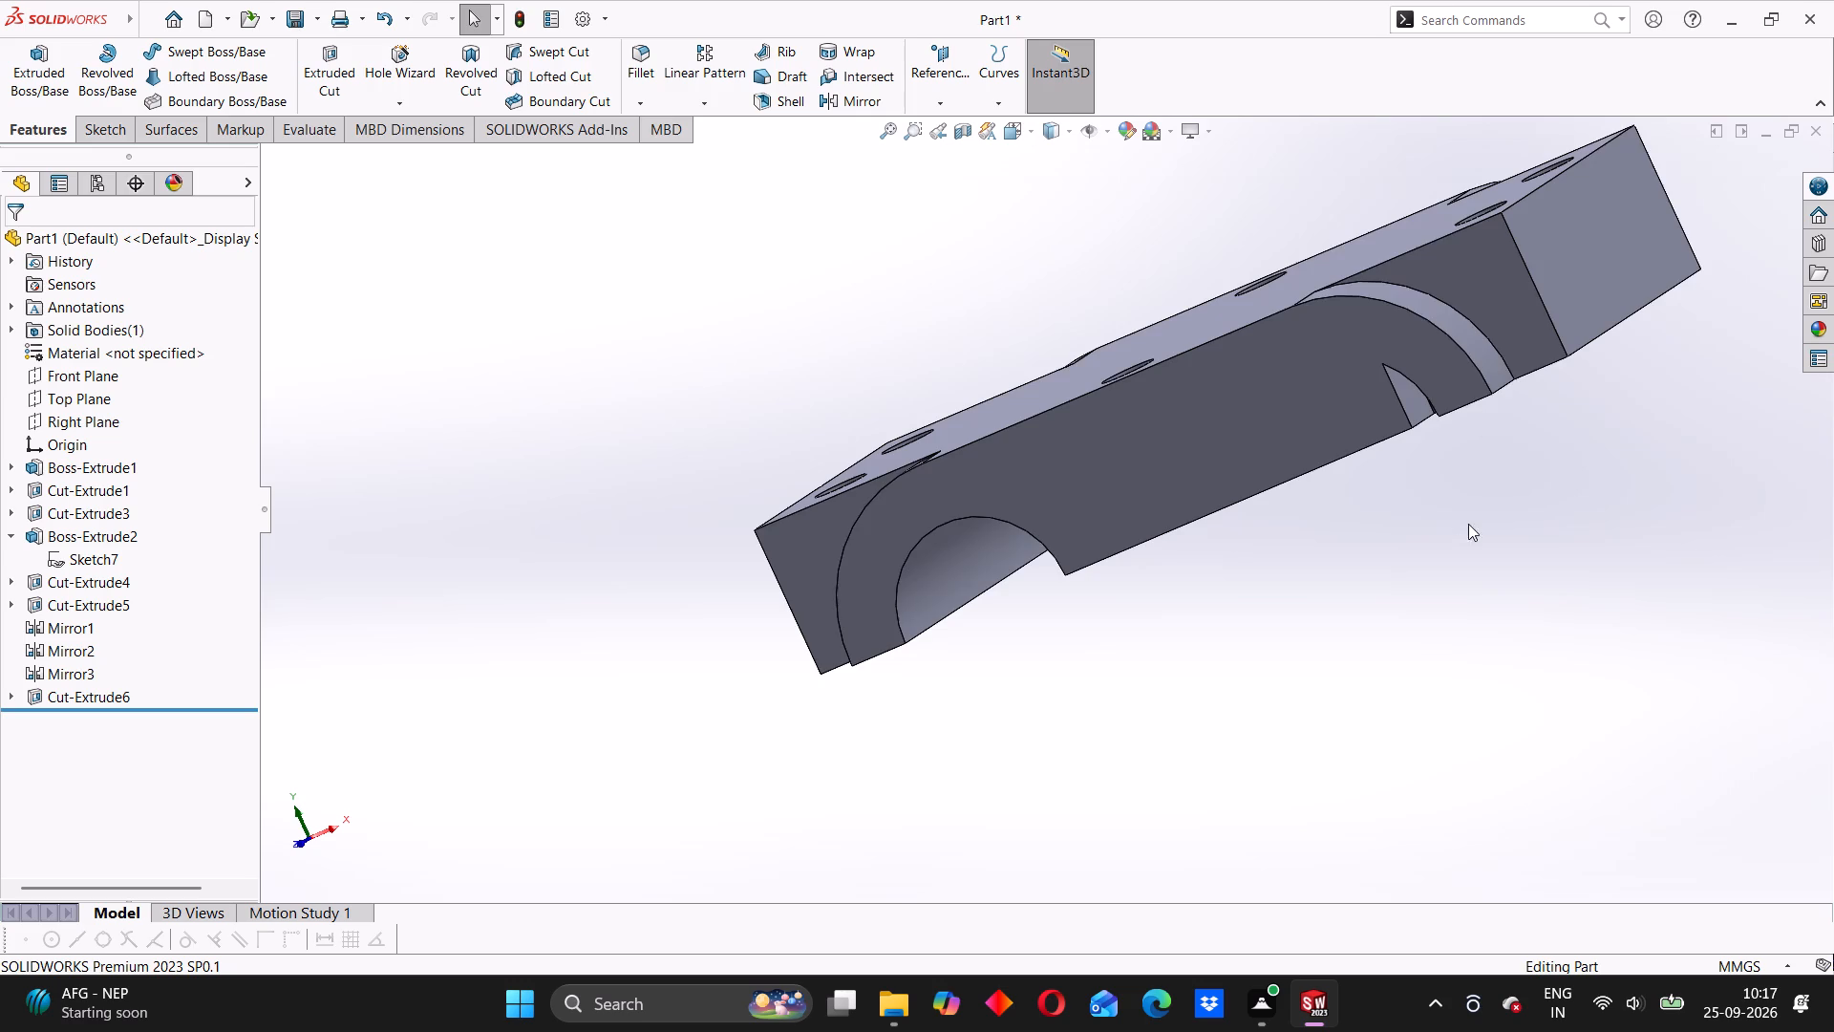
{"action": "scroll", "coordinate": [1465, 522], "scroll_direction": "up", "scroll_amount": 1}
{"action": "middle_click_drag", "start_coordinate": [1438, 532], "coordinate": [1475, 458]}
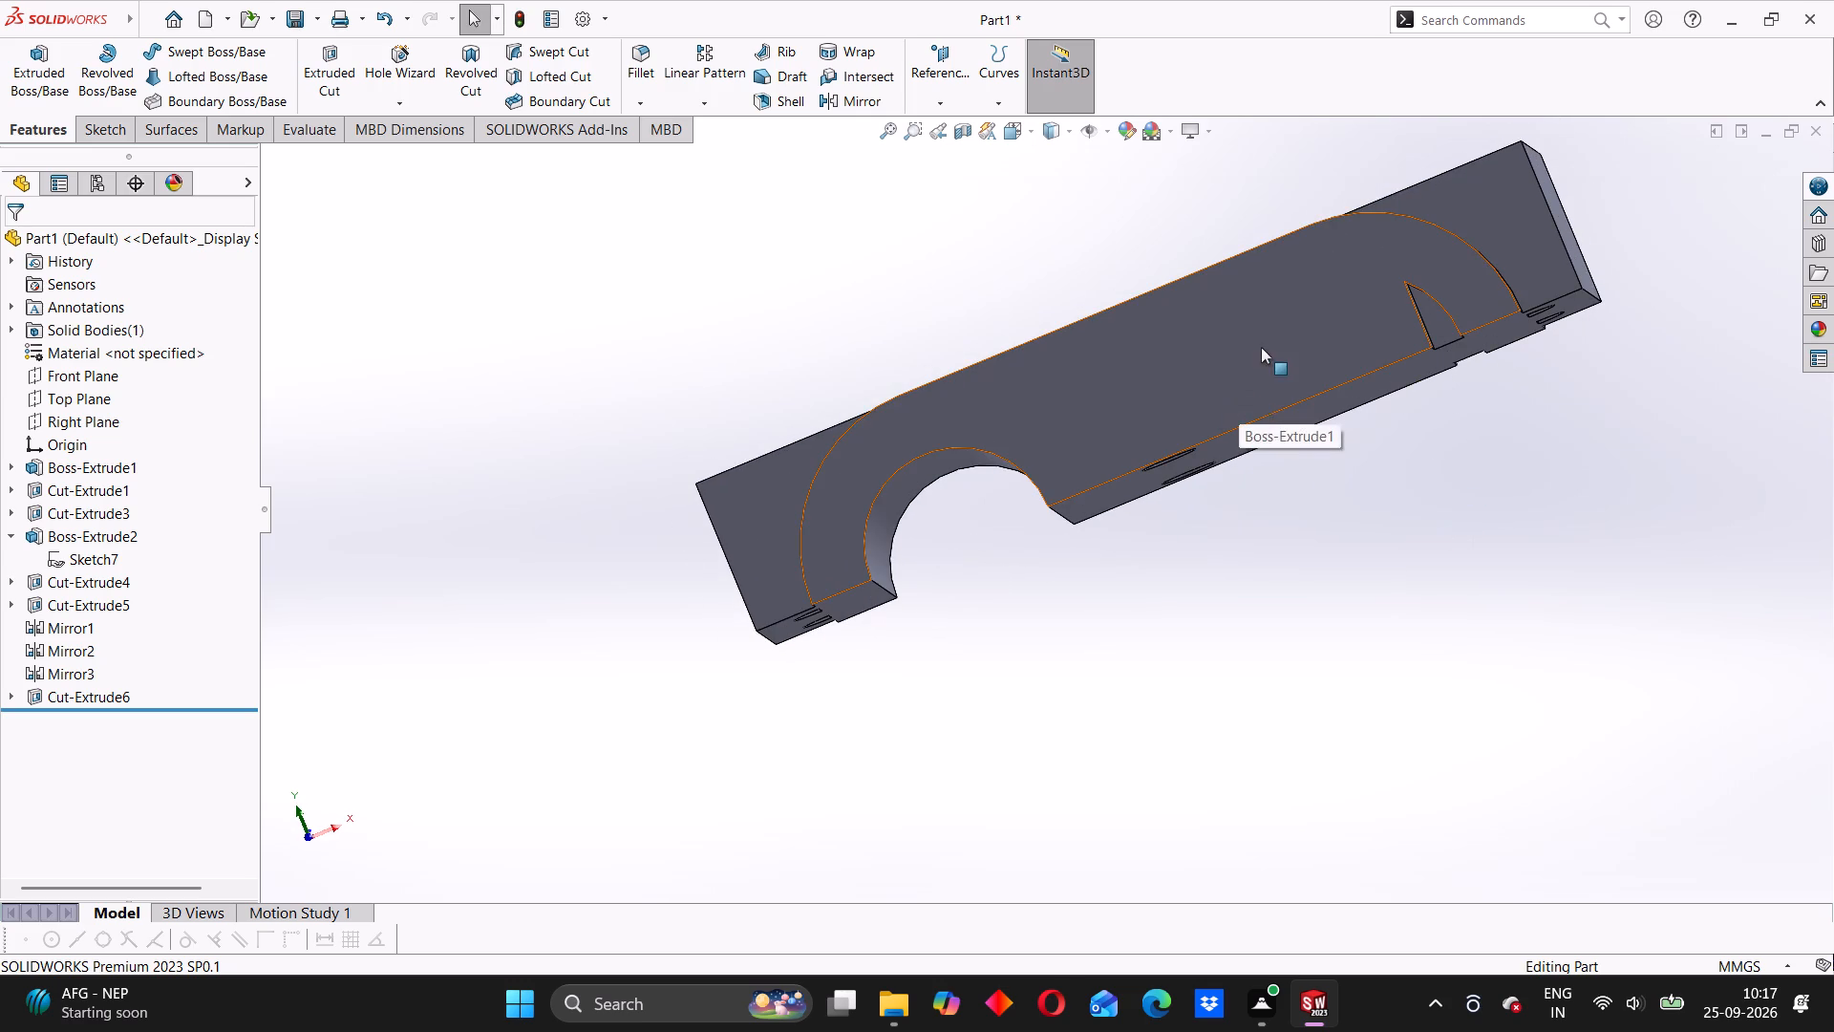
{"action": "middle_click_drag", "start_coordinate": [1348, 519], "coordinate": [1382, 527]}
{"action": "left_click", "coordinate": [1360, 386]}
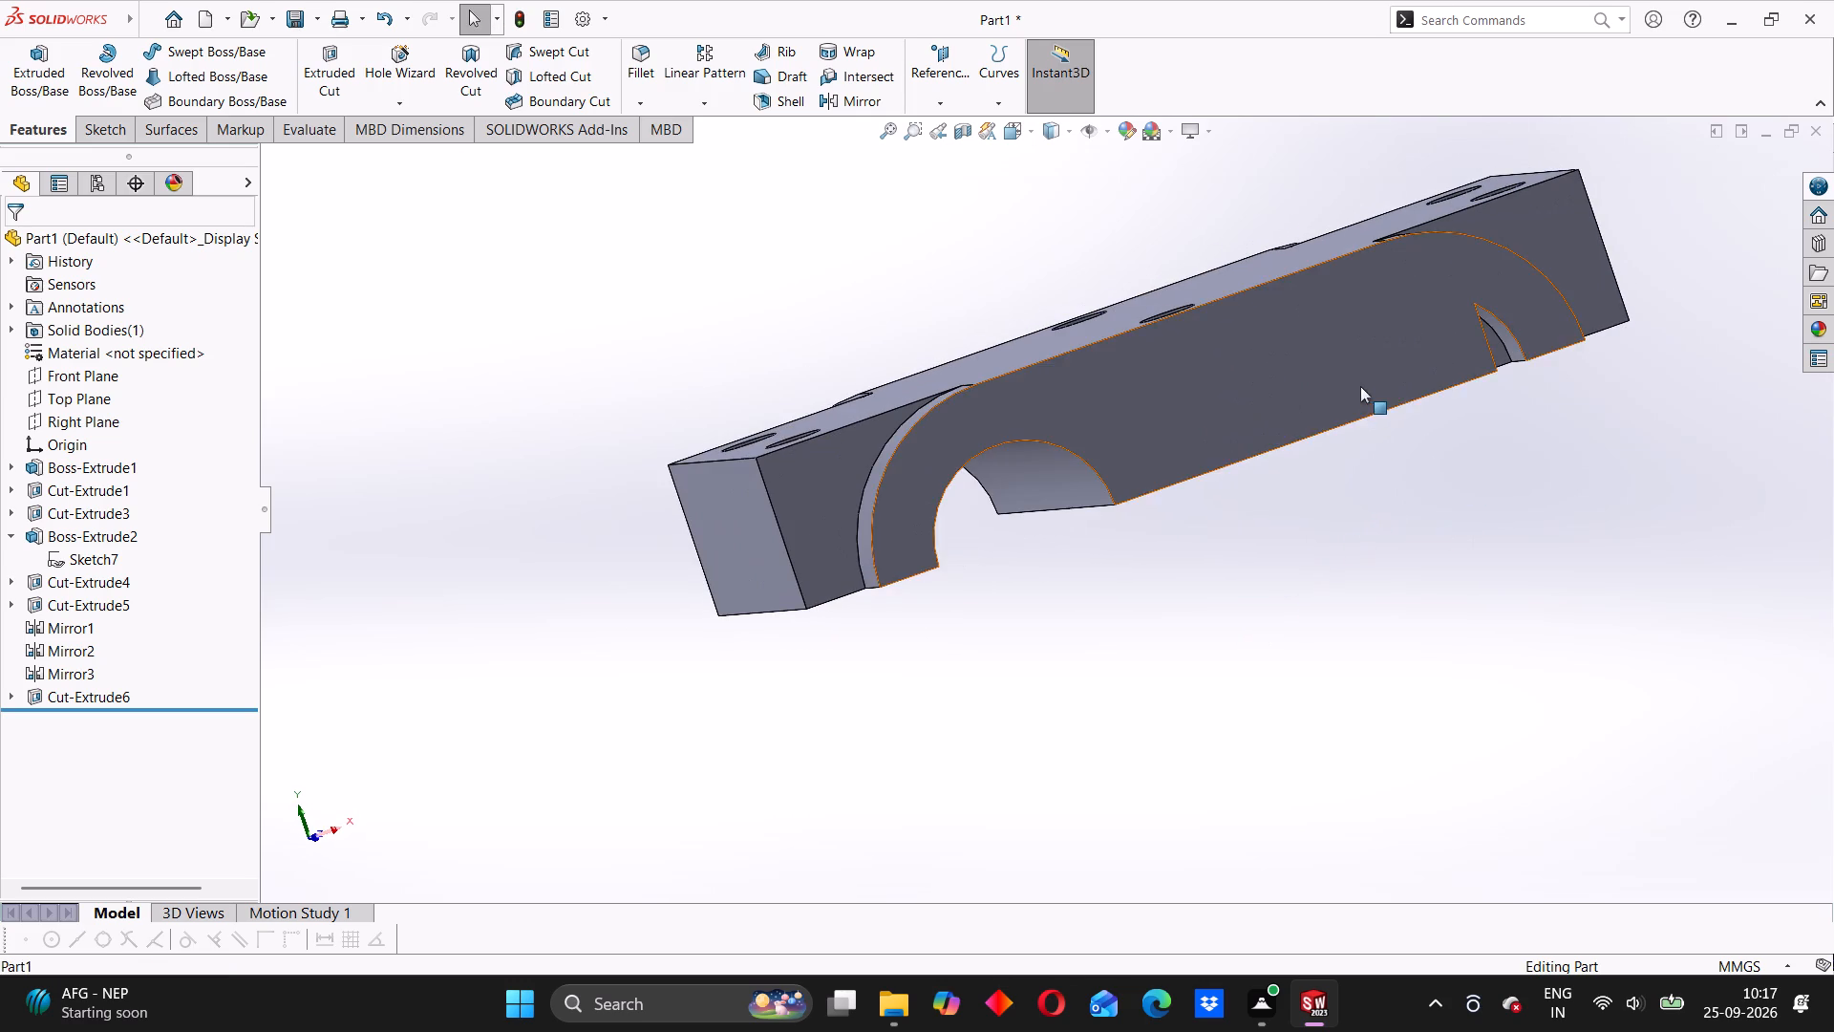
{"action": "left_click", "coordinate": [1441, 333]}
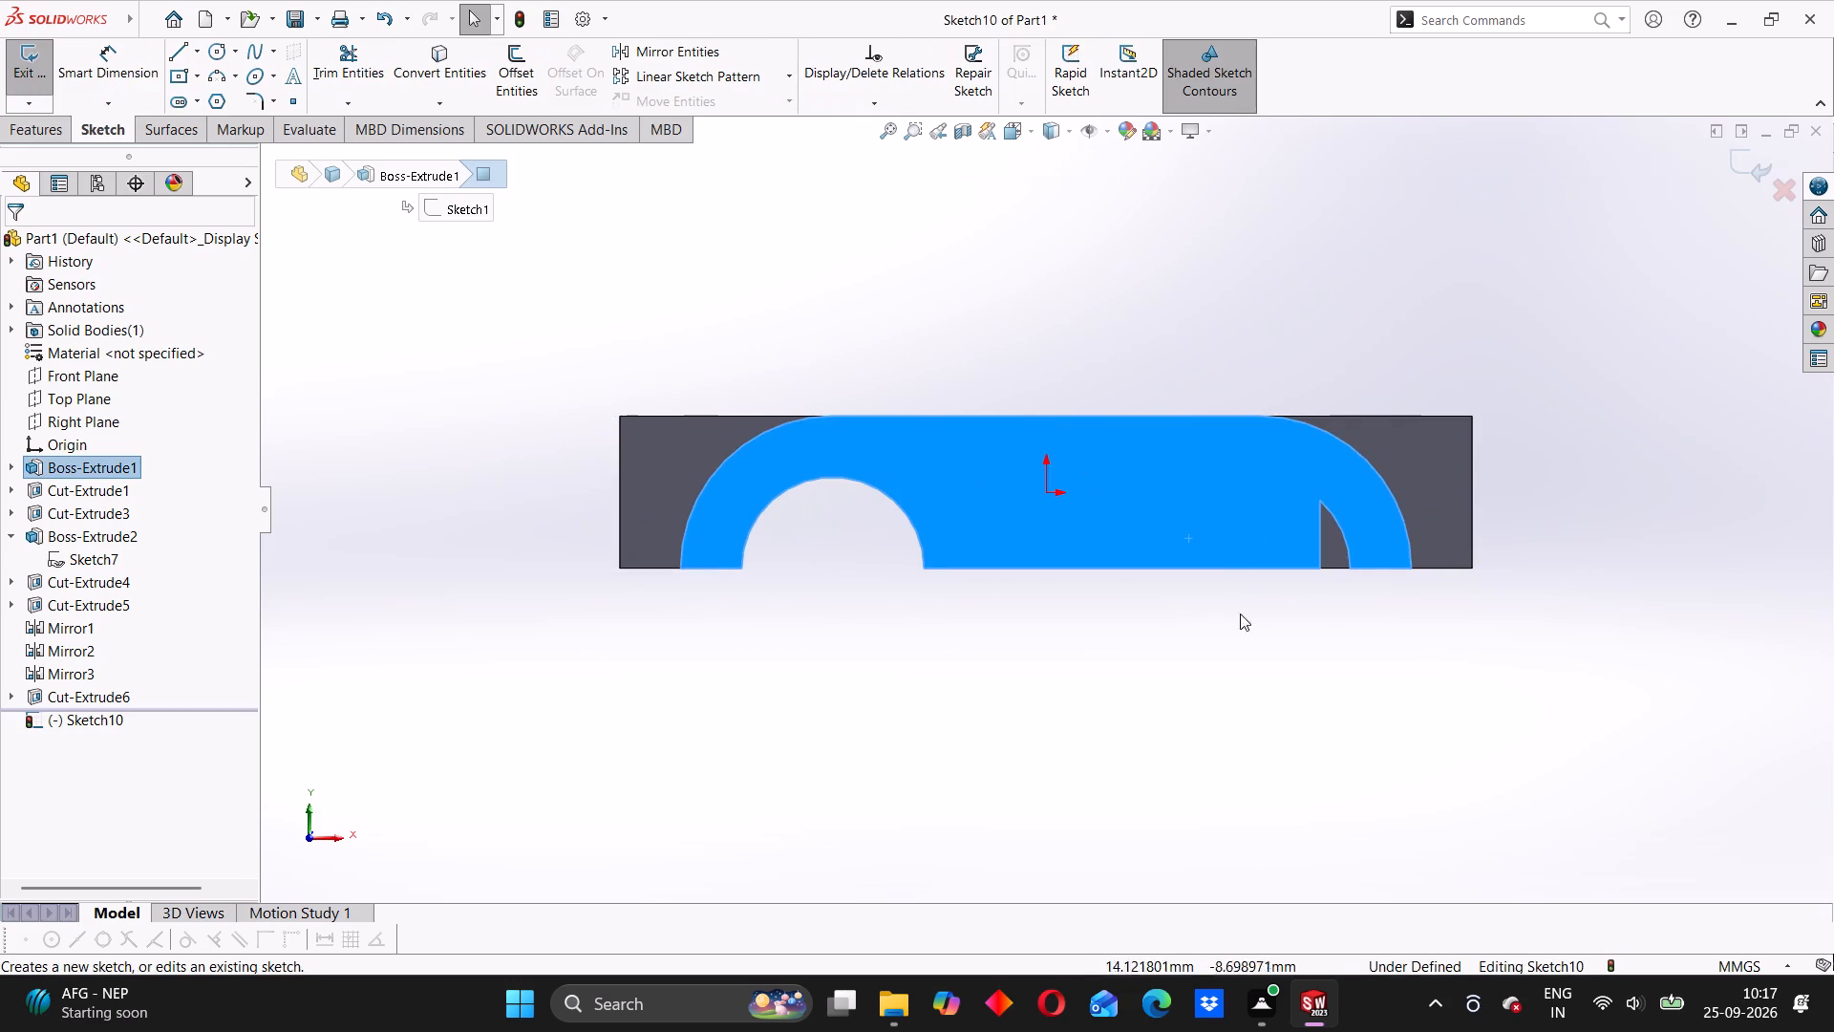
{"action": "left_click", "coordinate": [1334, 646]}
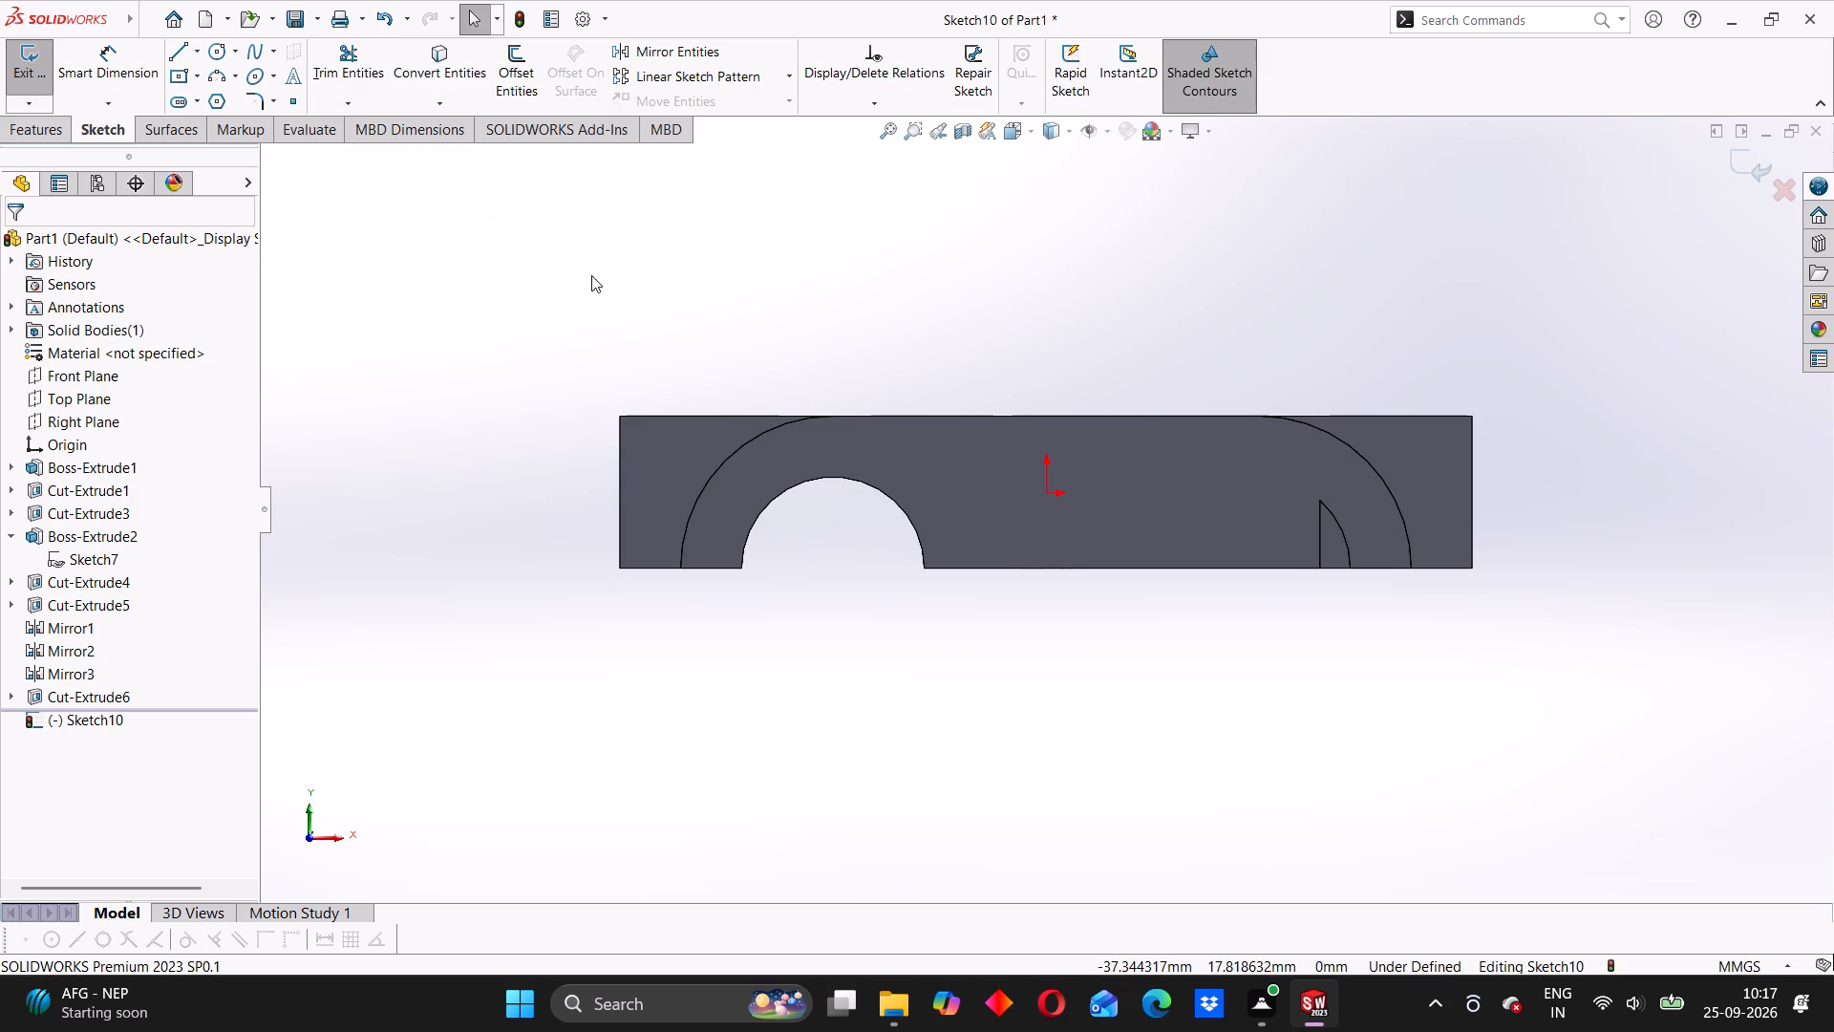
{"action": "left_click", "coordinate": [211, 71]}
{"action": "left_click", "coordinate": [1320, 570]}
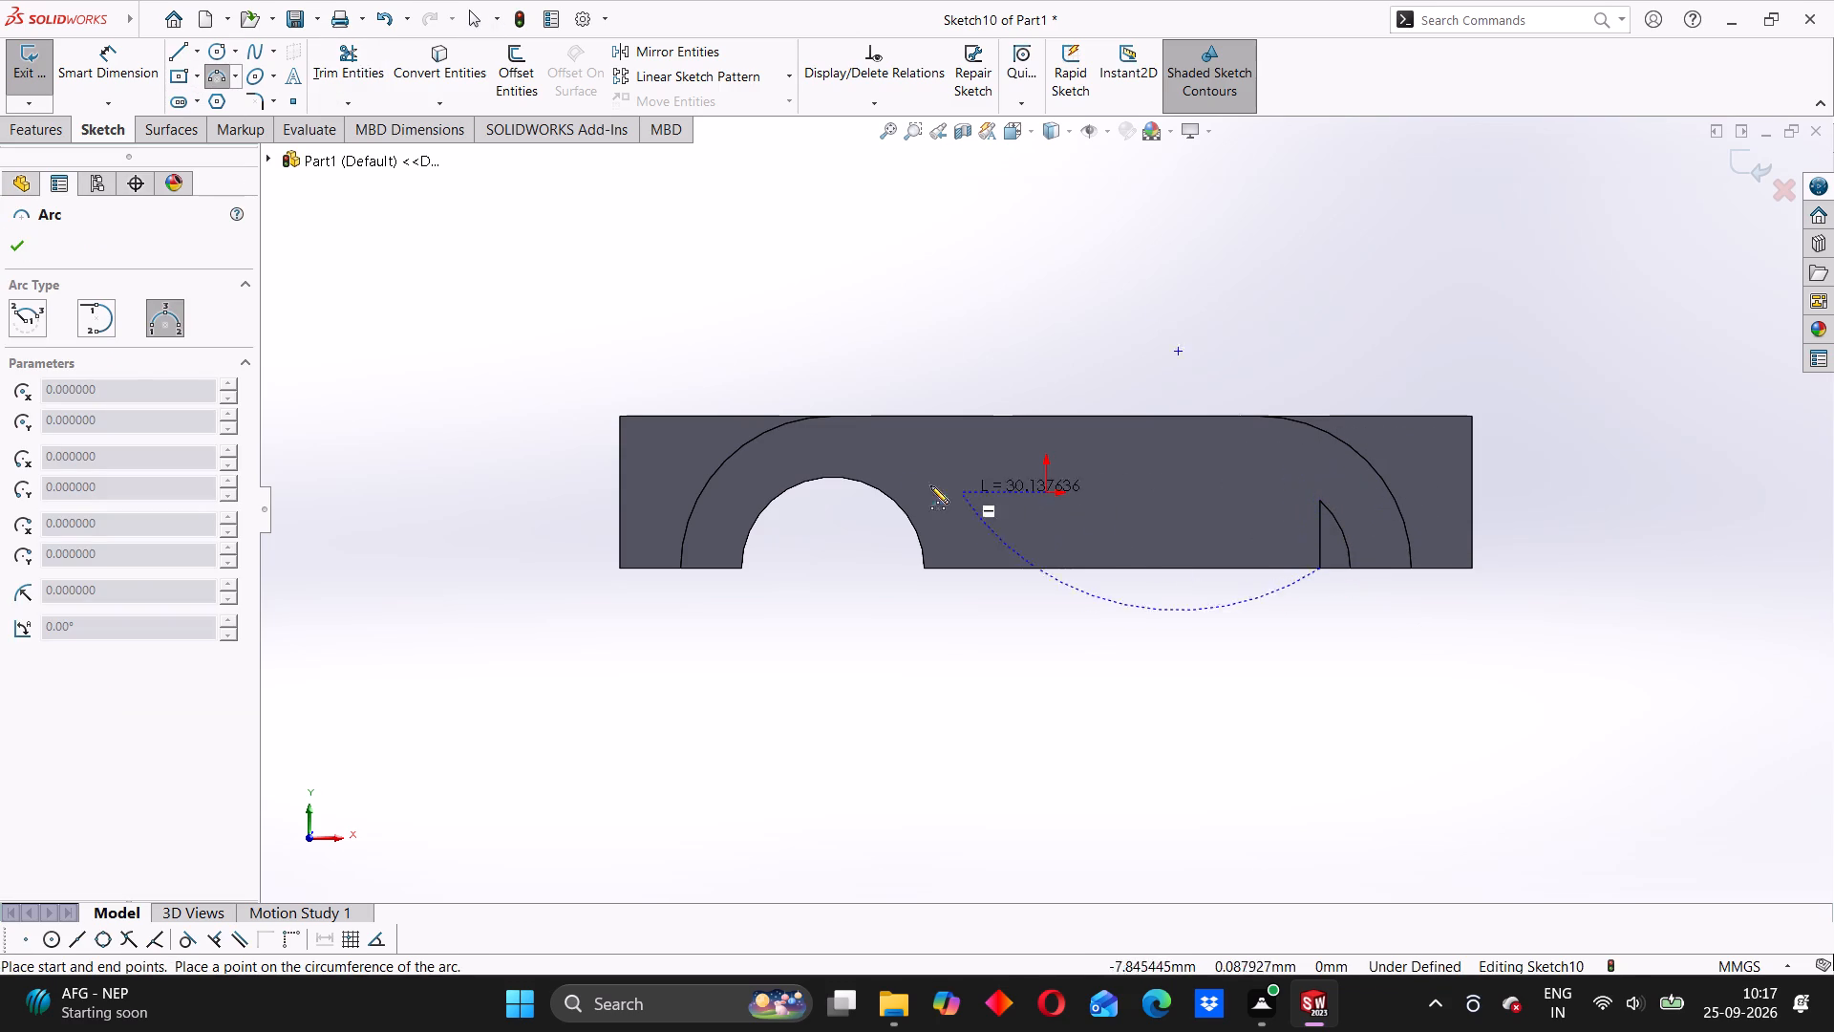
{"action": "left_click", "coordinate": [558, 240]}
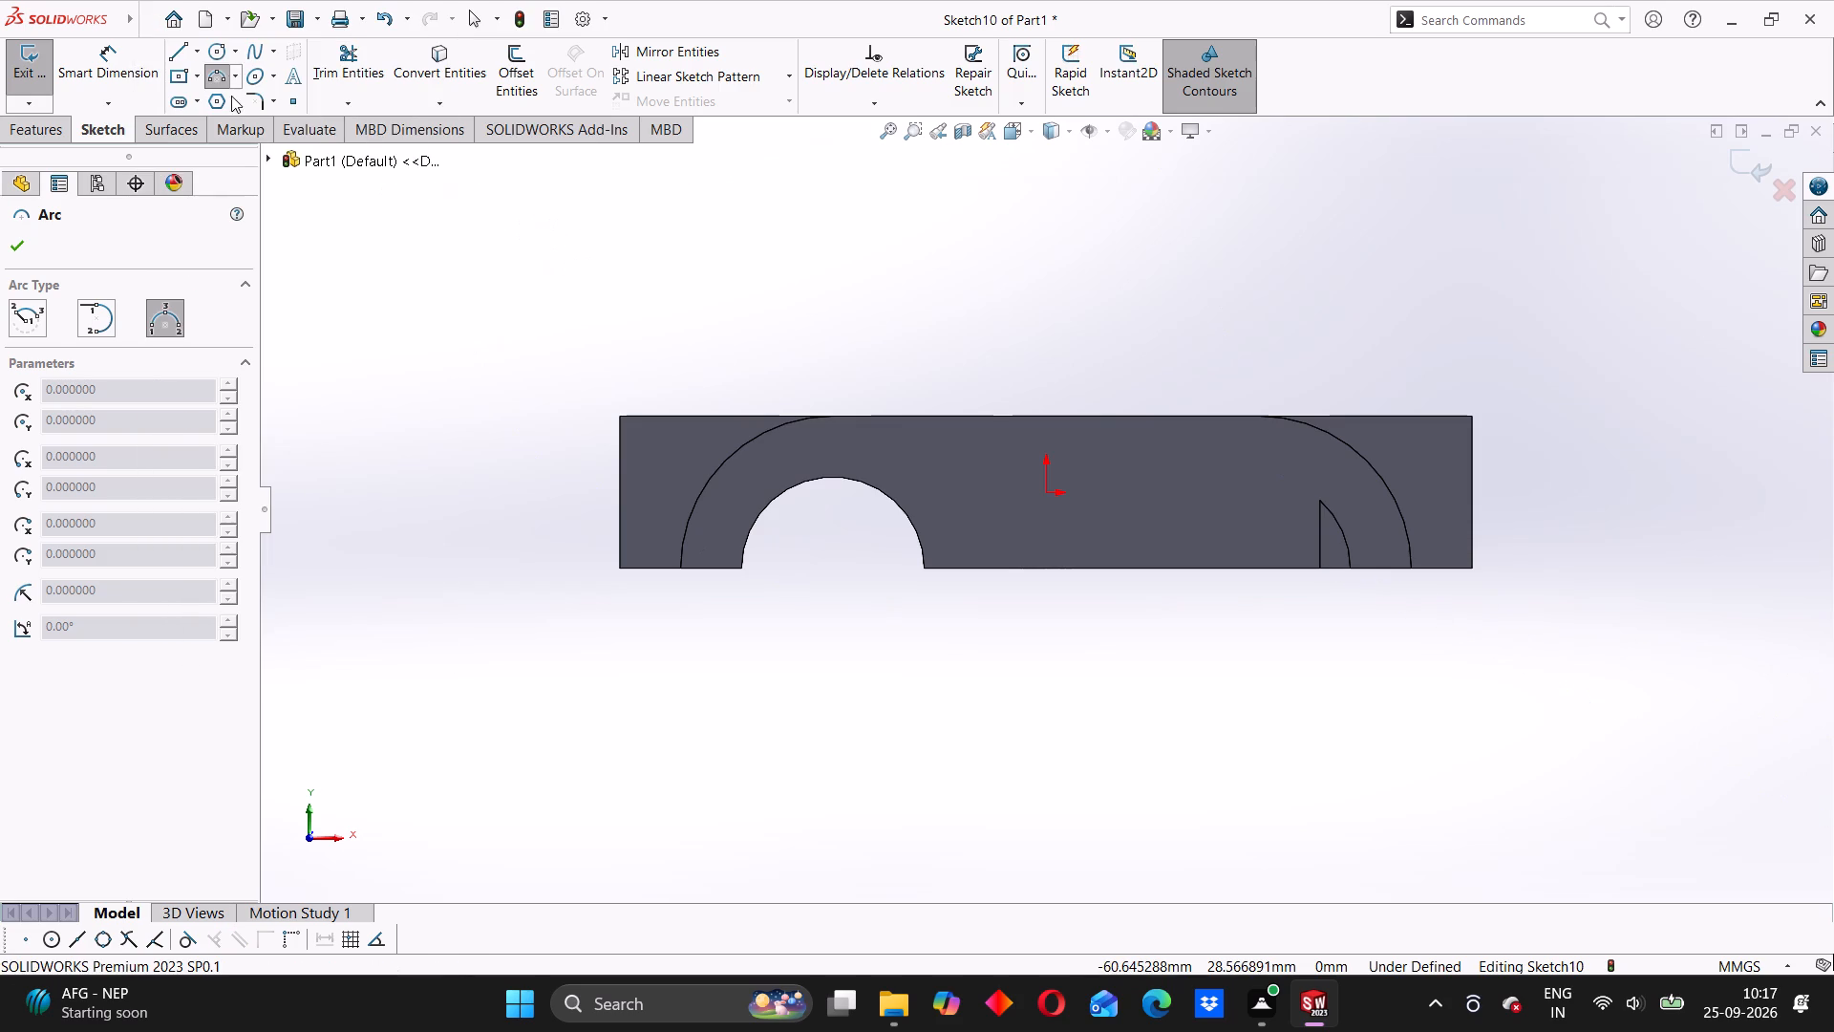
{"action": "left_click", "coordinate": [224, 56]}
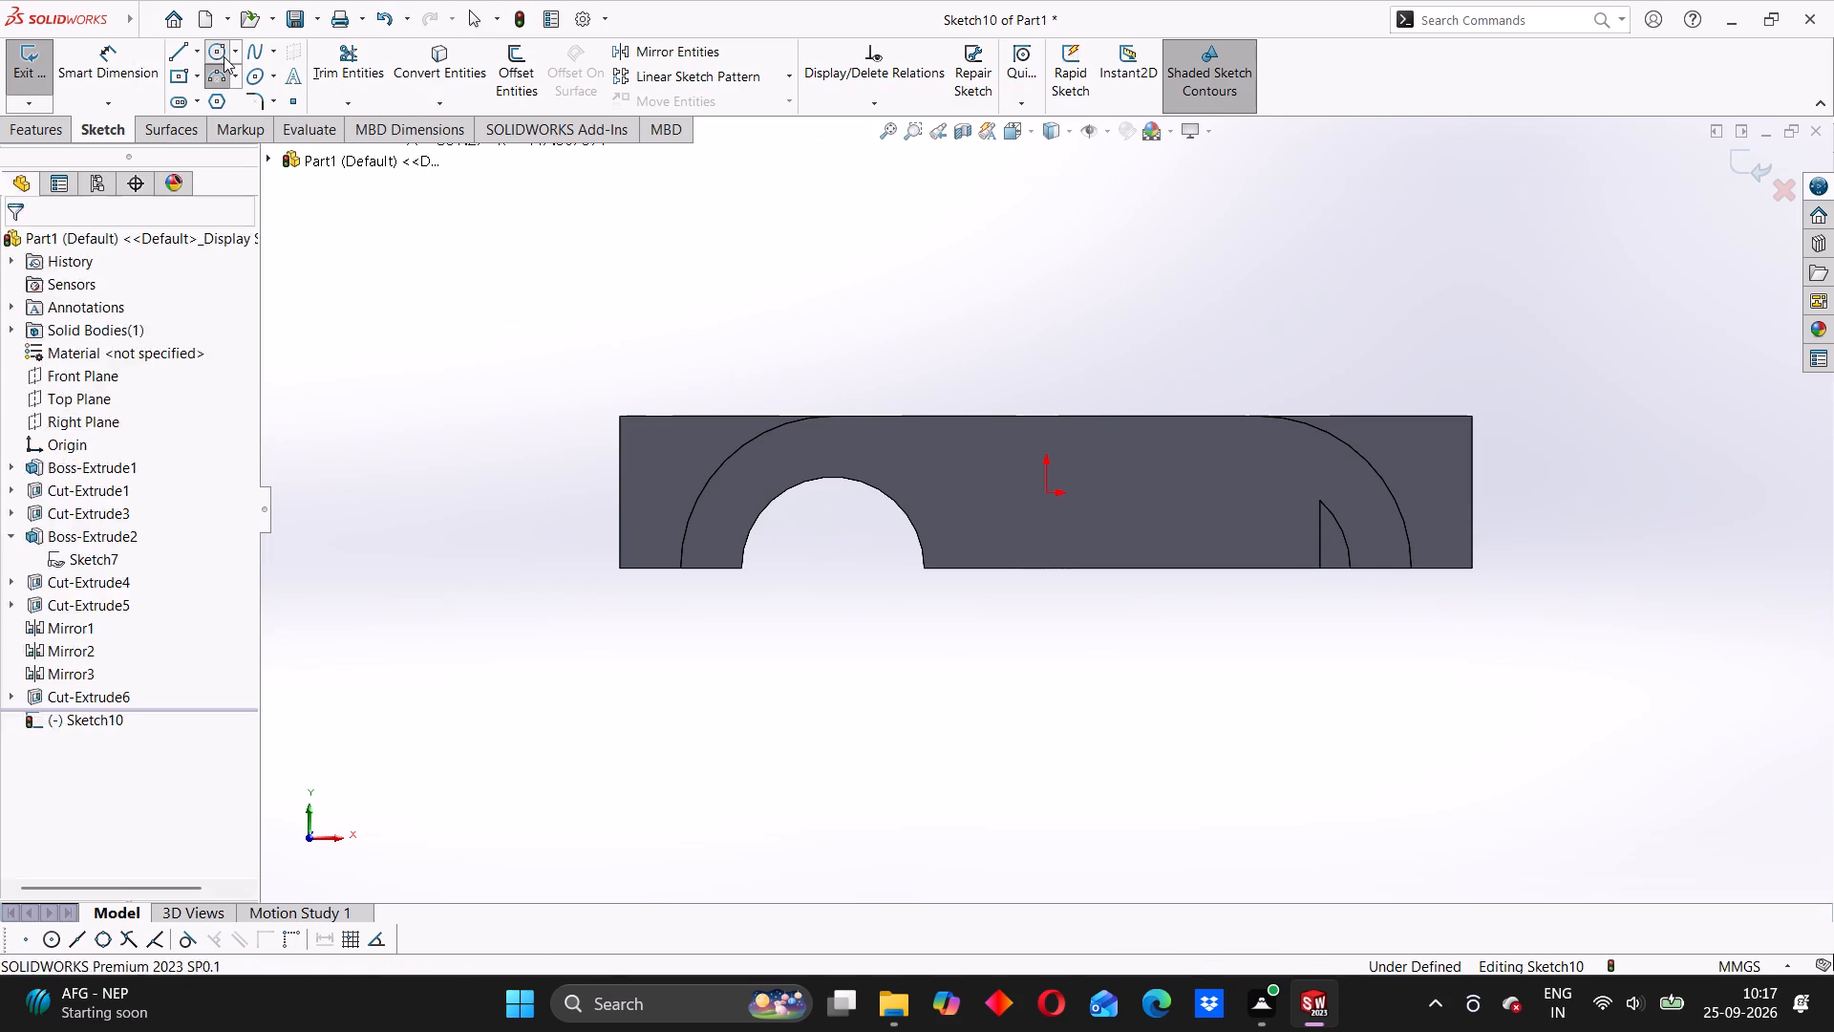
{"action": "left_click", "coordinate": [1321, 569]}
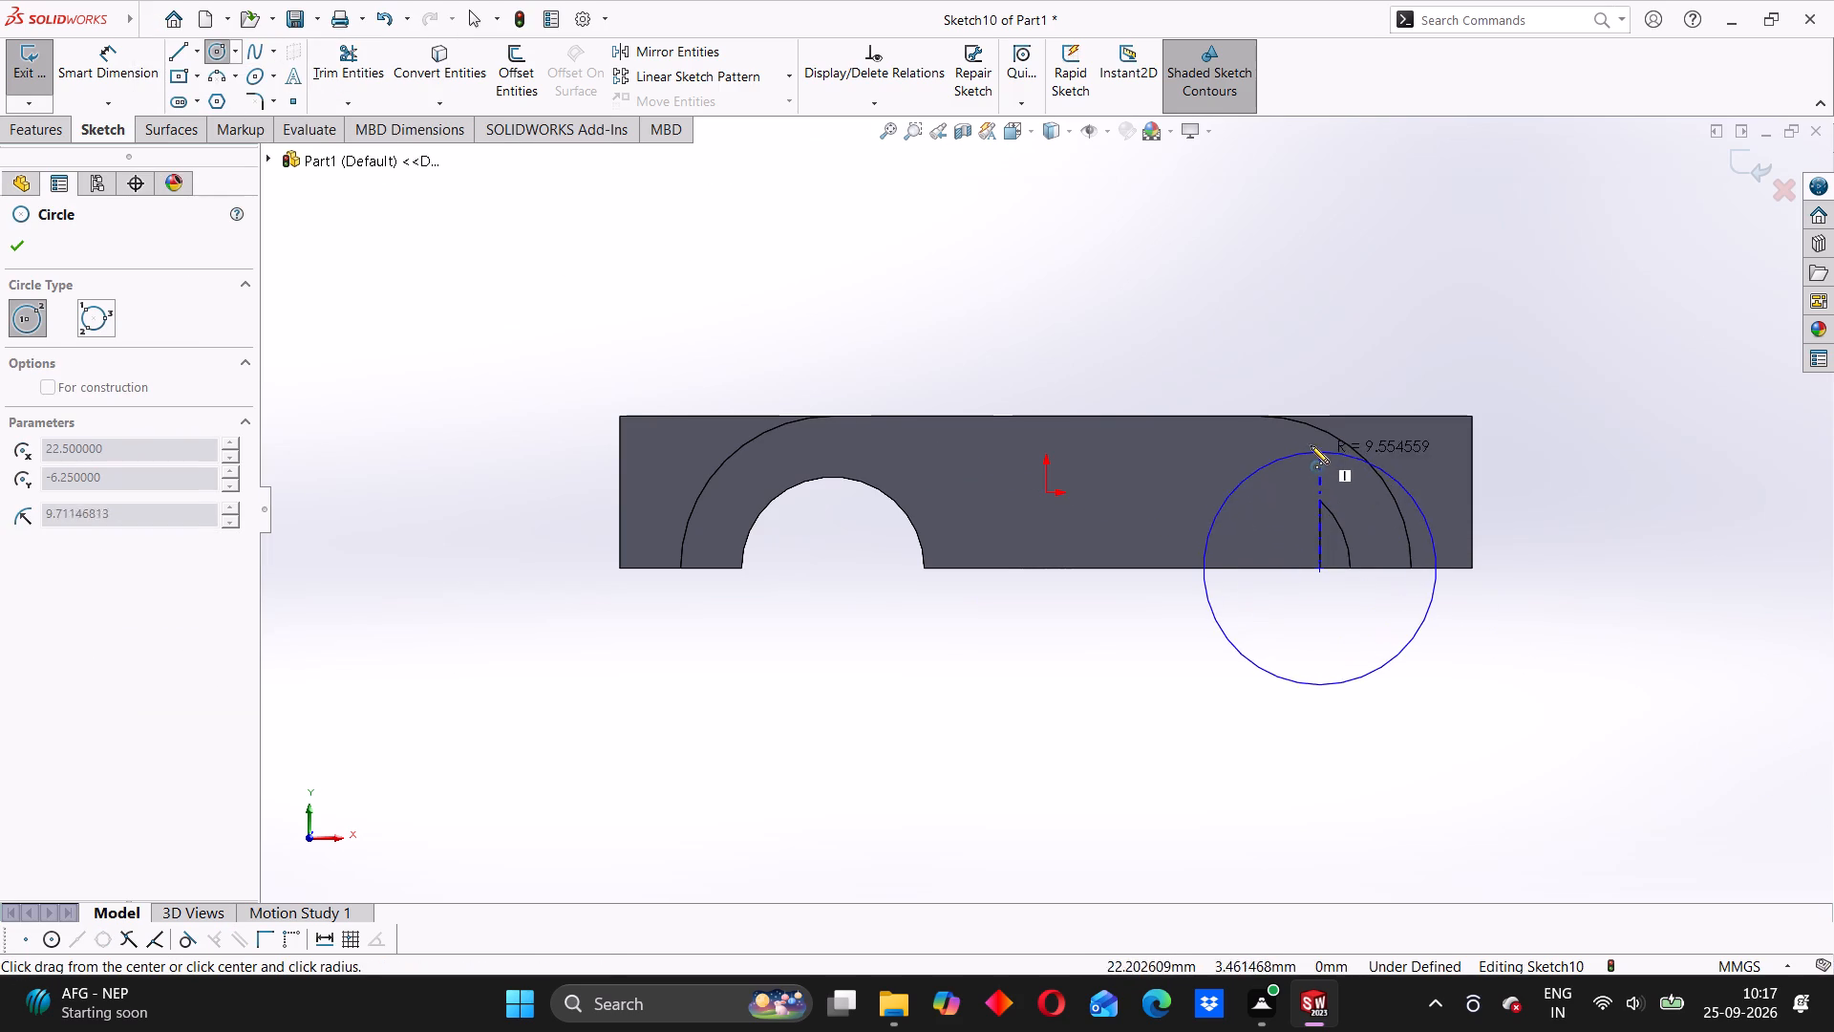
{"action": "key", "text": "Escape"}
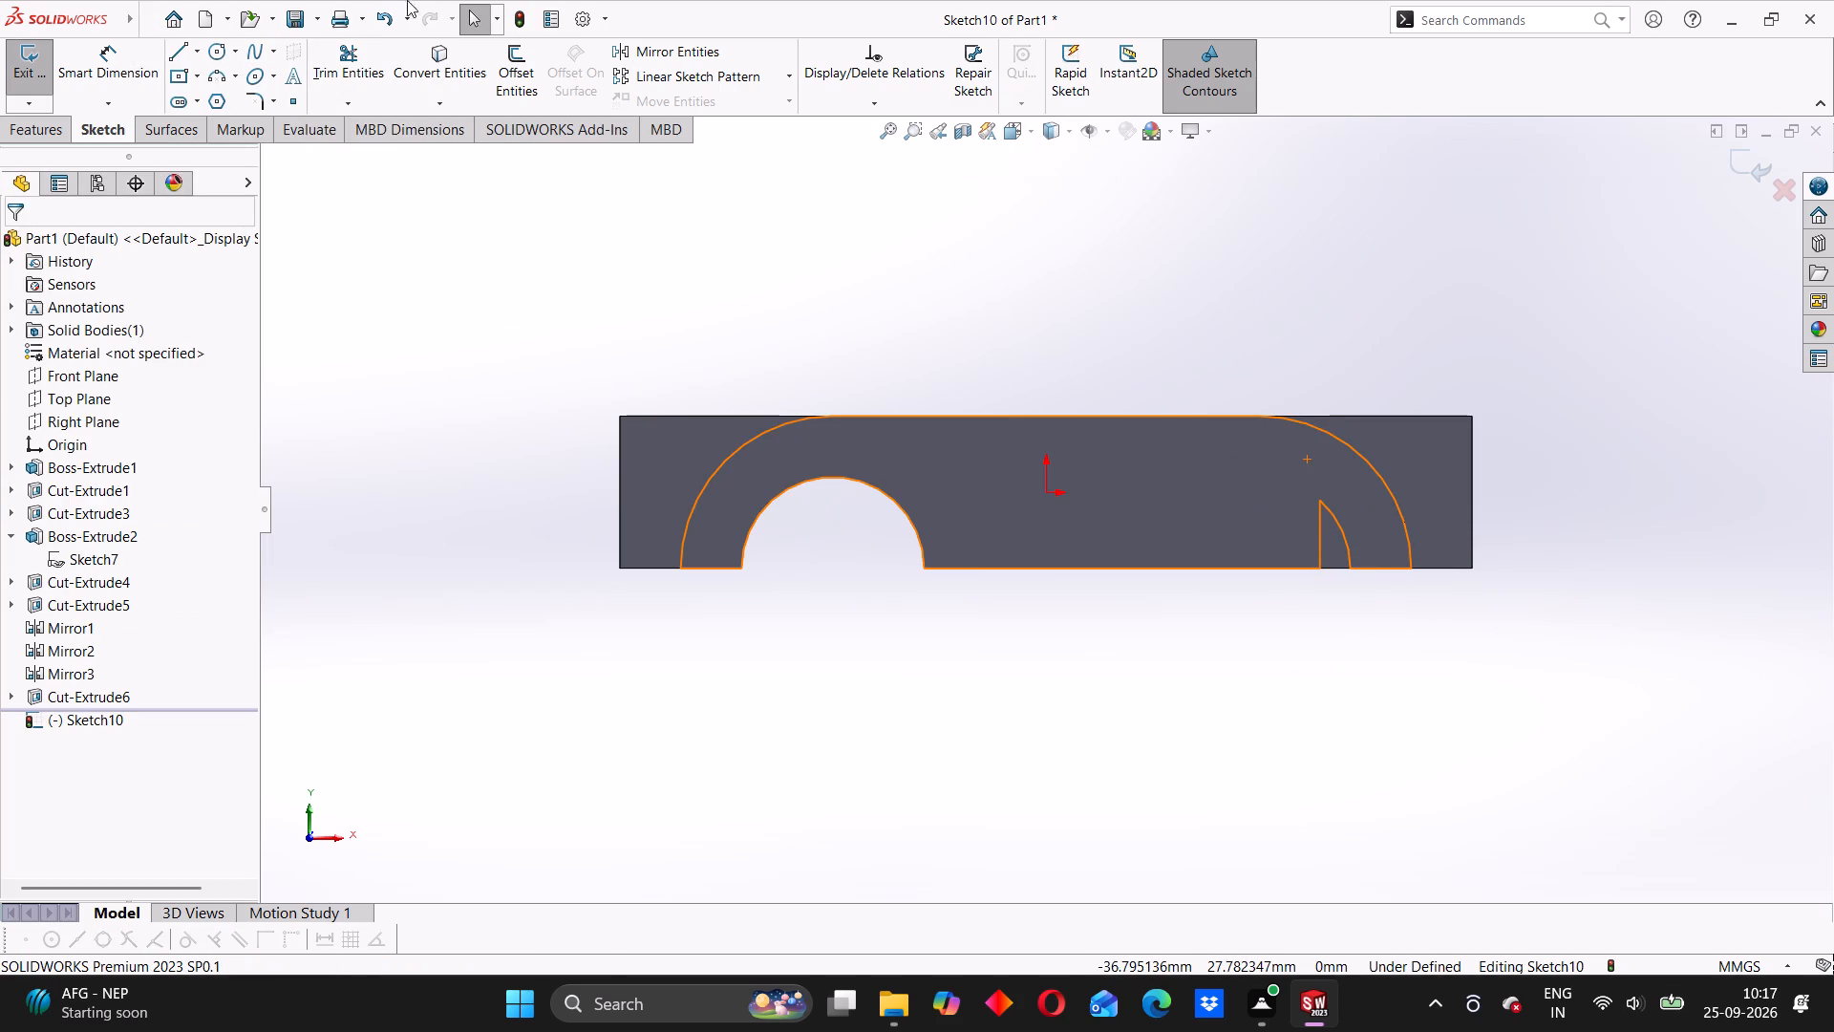
Draw a perimeter circle of 12.5 mm radius following the outer arc of the curved boss around the small corner notch.
{"action": "left_click", "coordinate": [236, 48]}
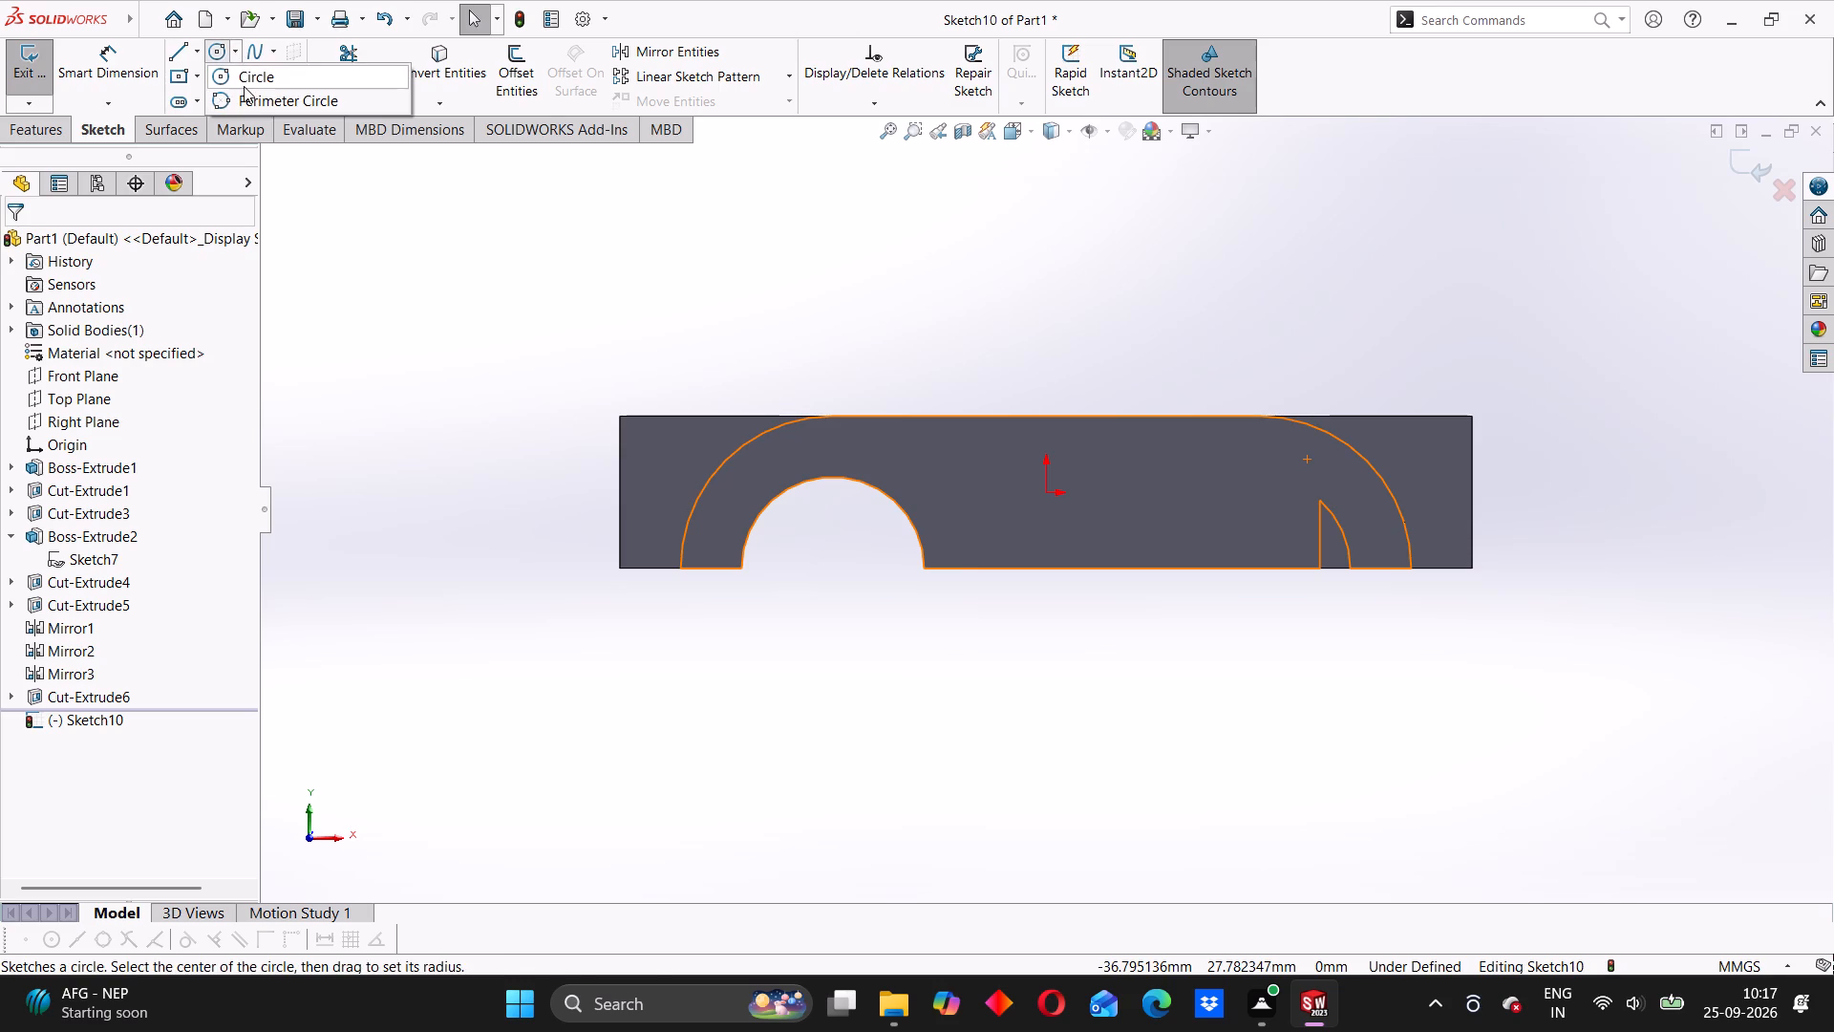
{"action": "left_click", "coordinate": [251, 98]}
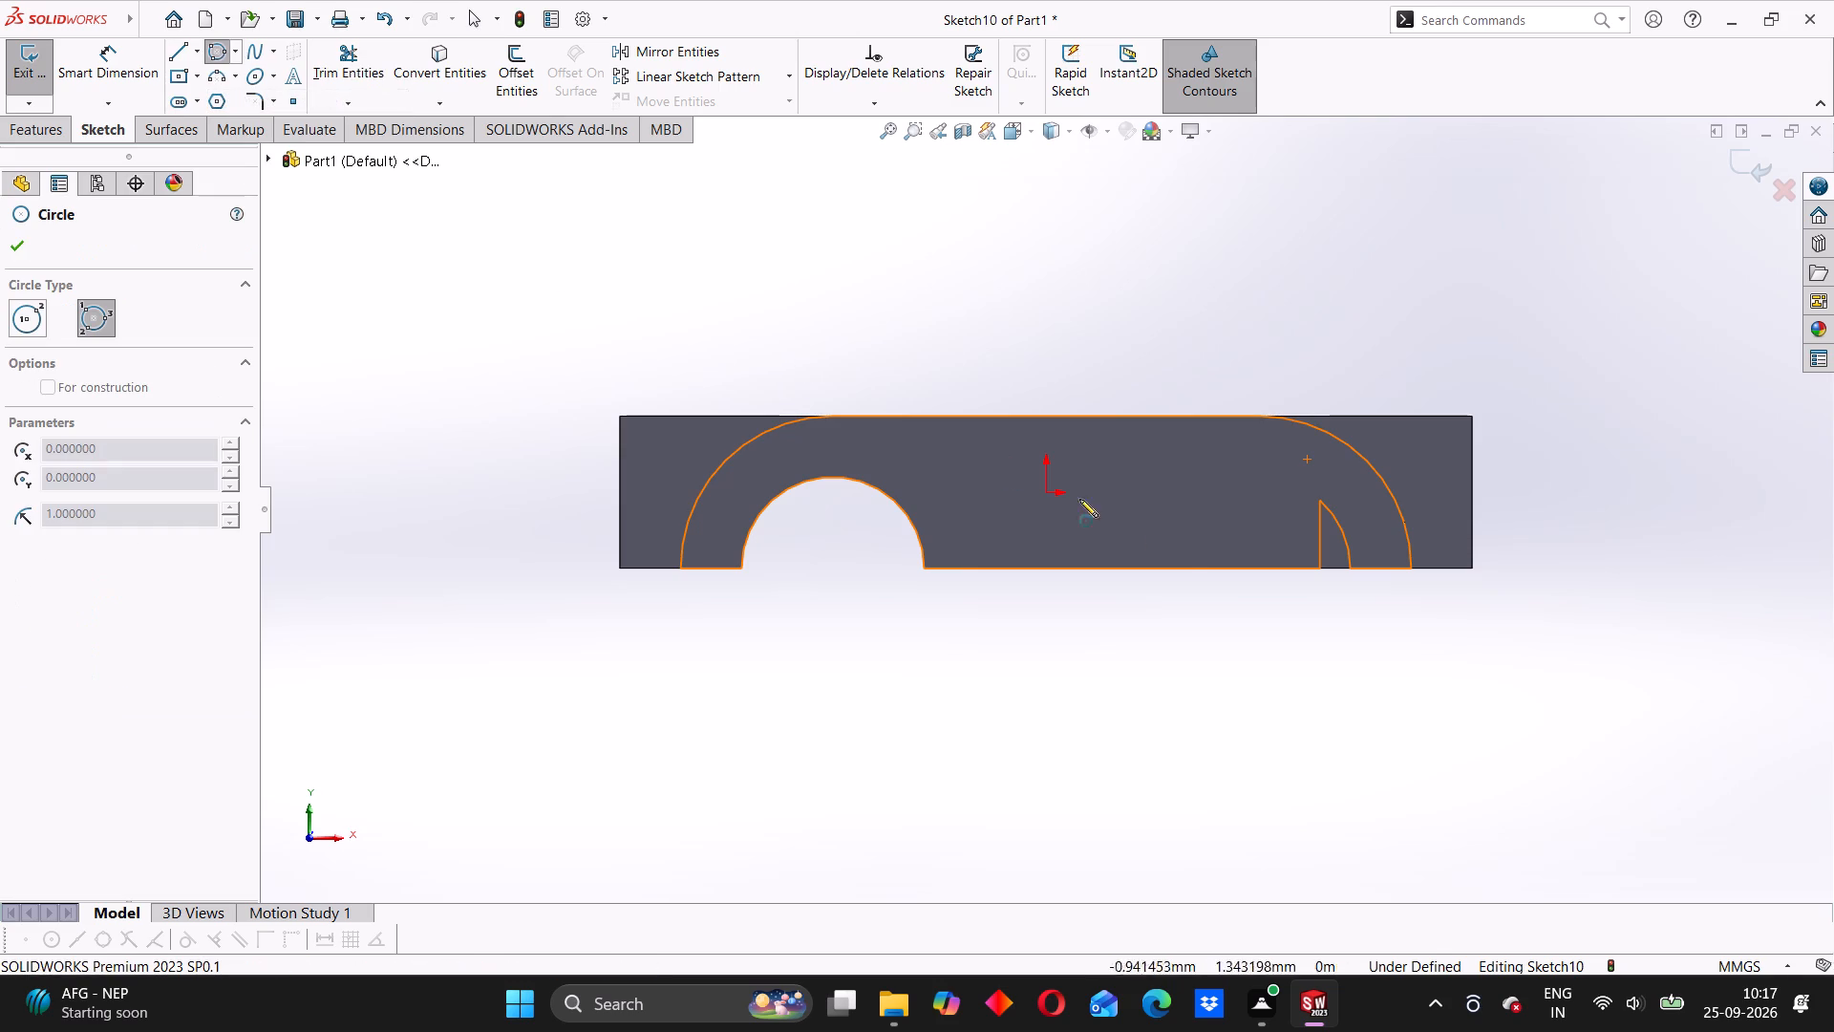
{"action": "left_click", "coordinate": [1411, 570]}
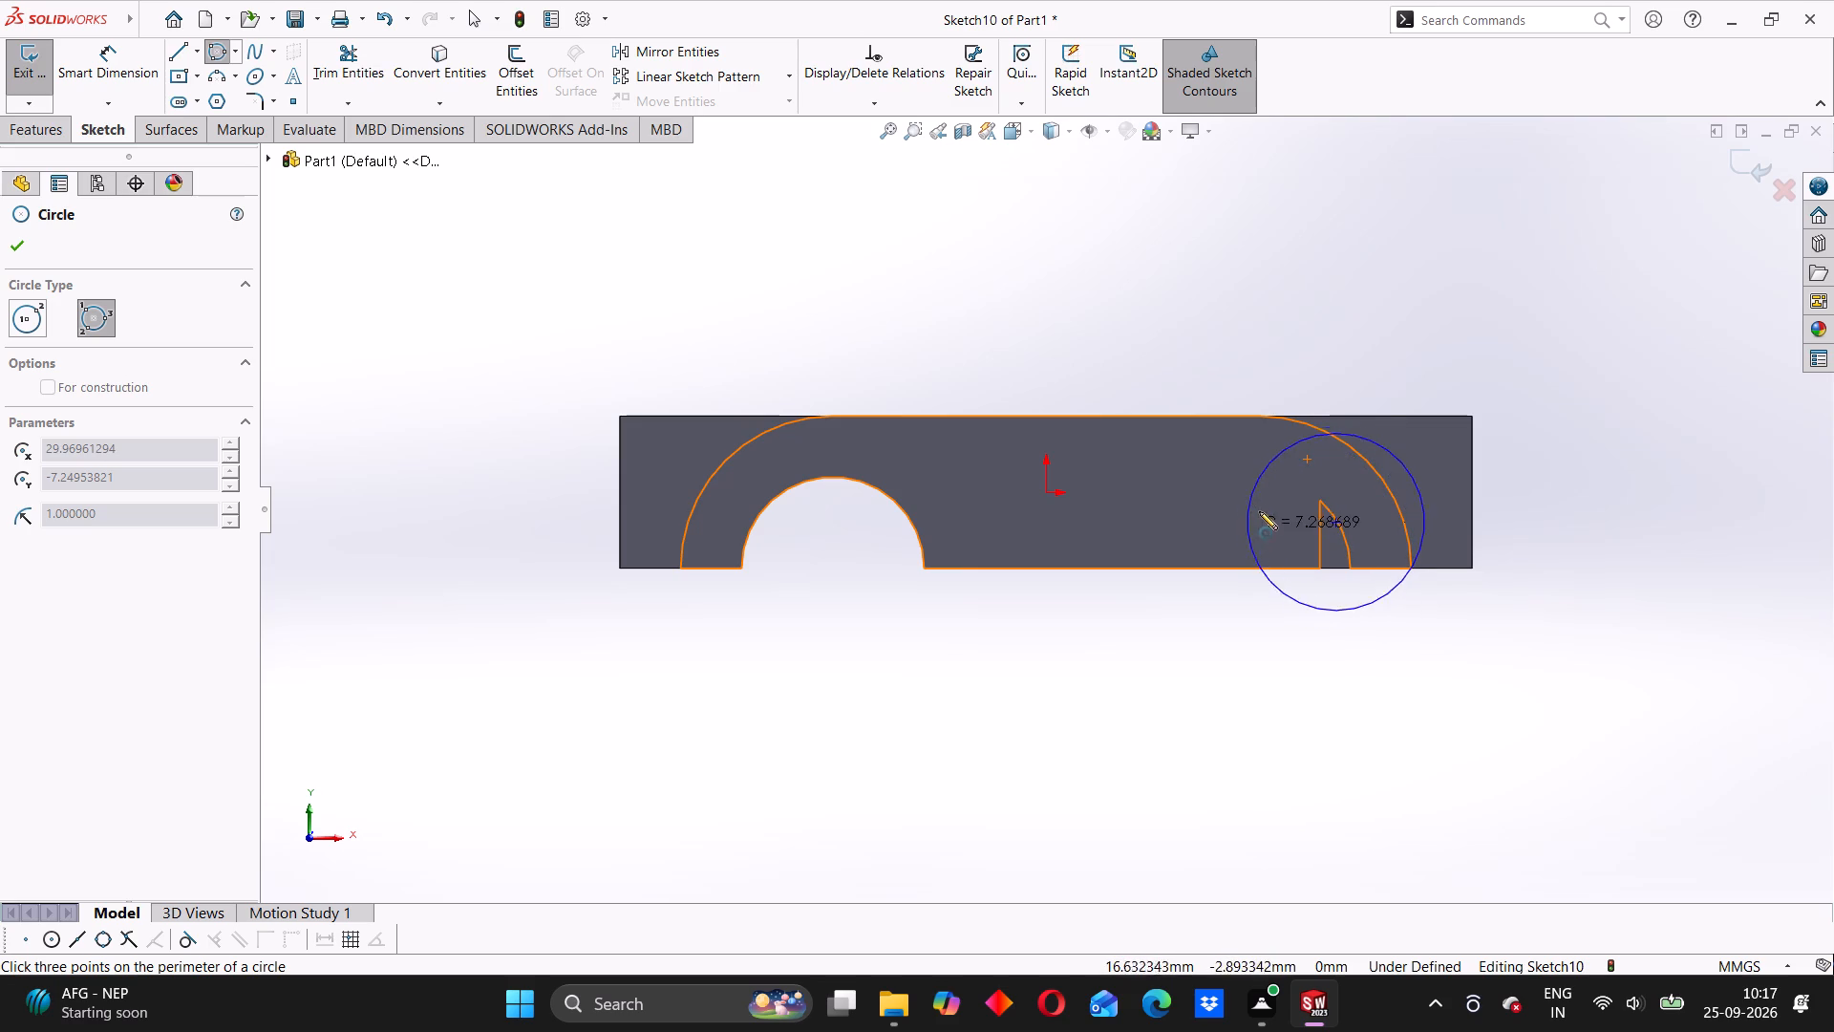
{"action": "left_click", "coordinate": [1259, 420]}
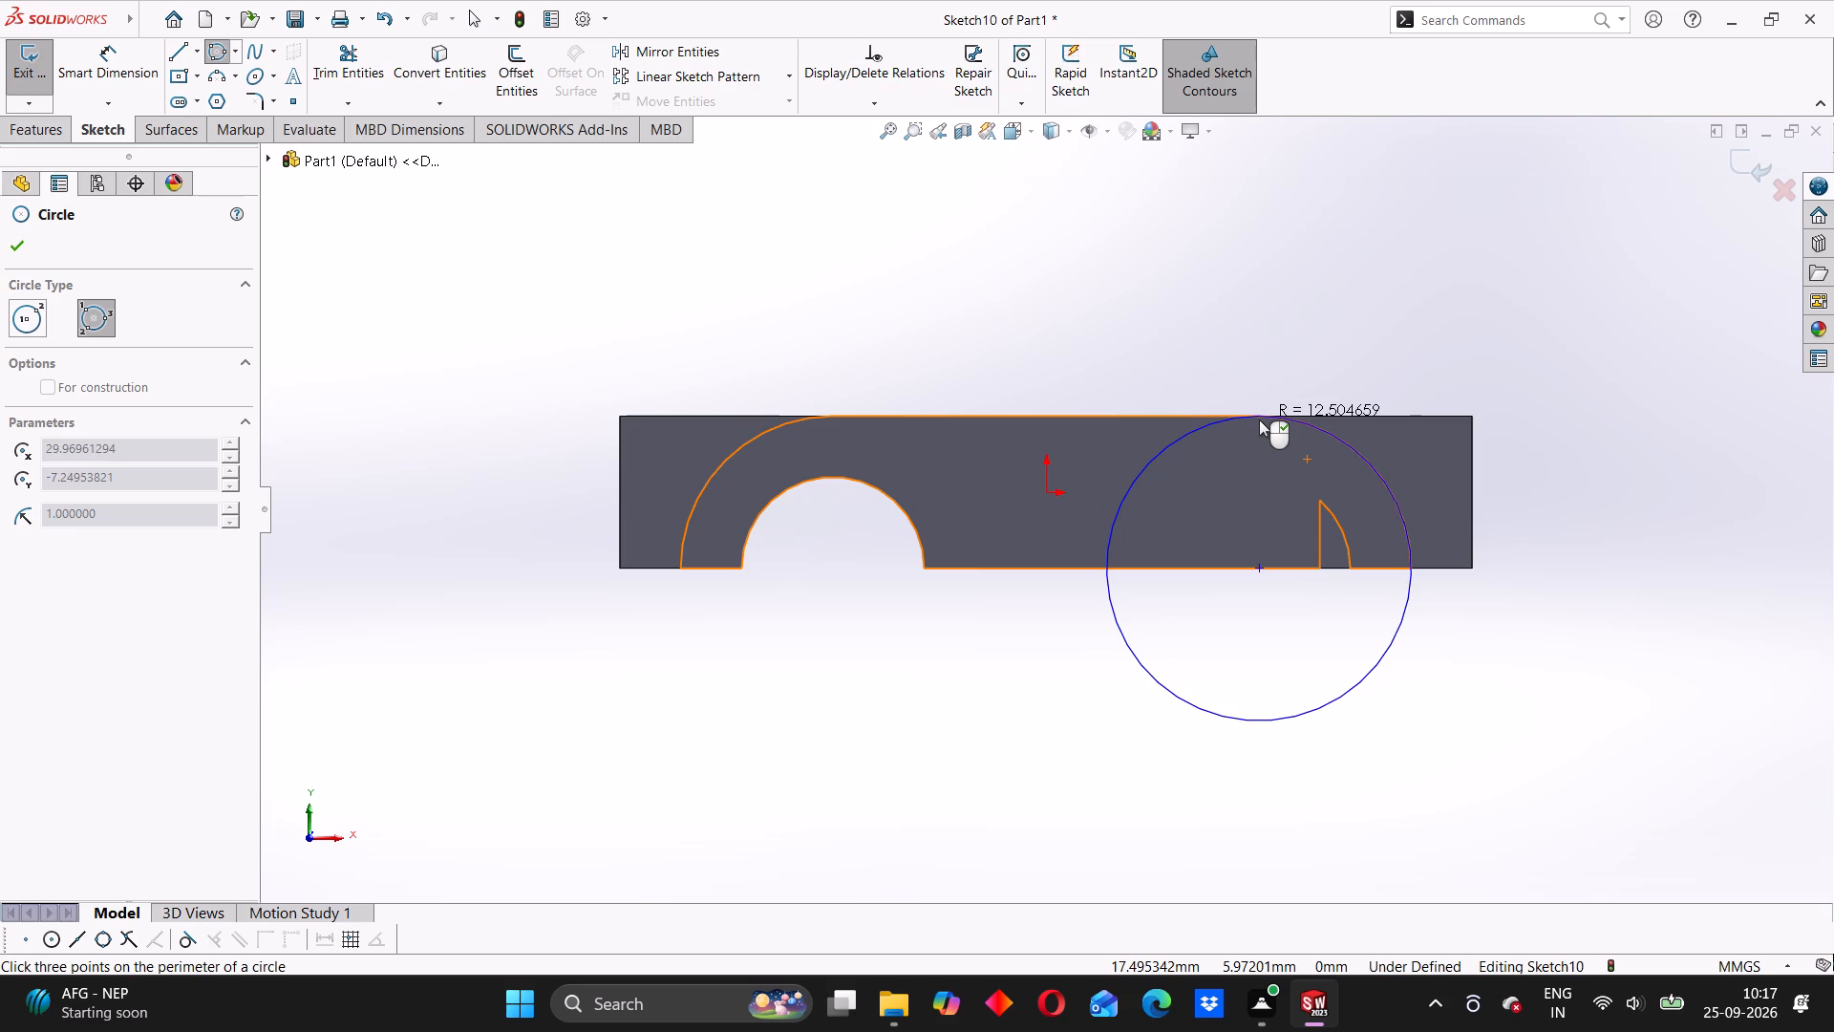
{"action": "left_click", "coordinate": [1259, 419]}
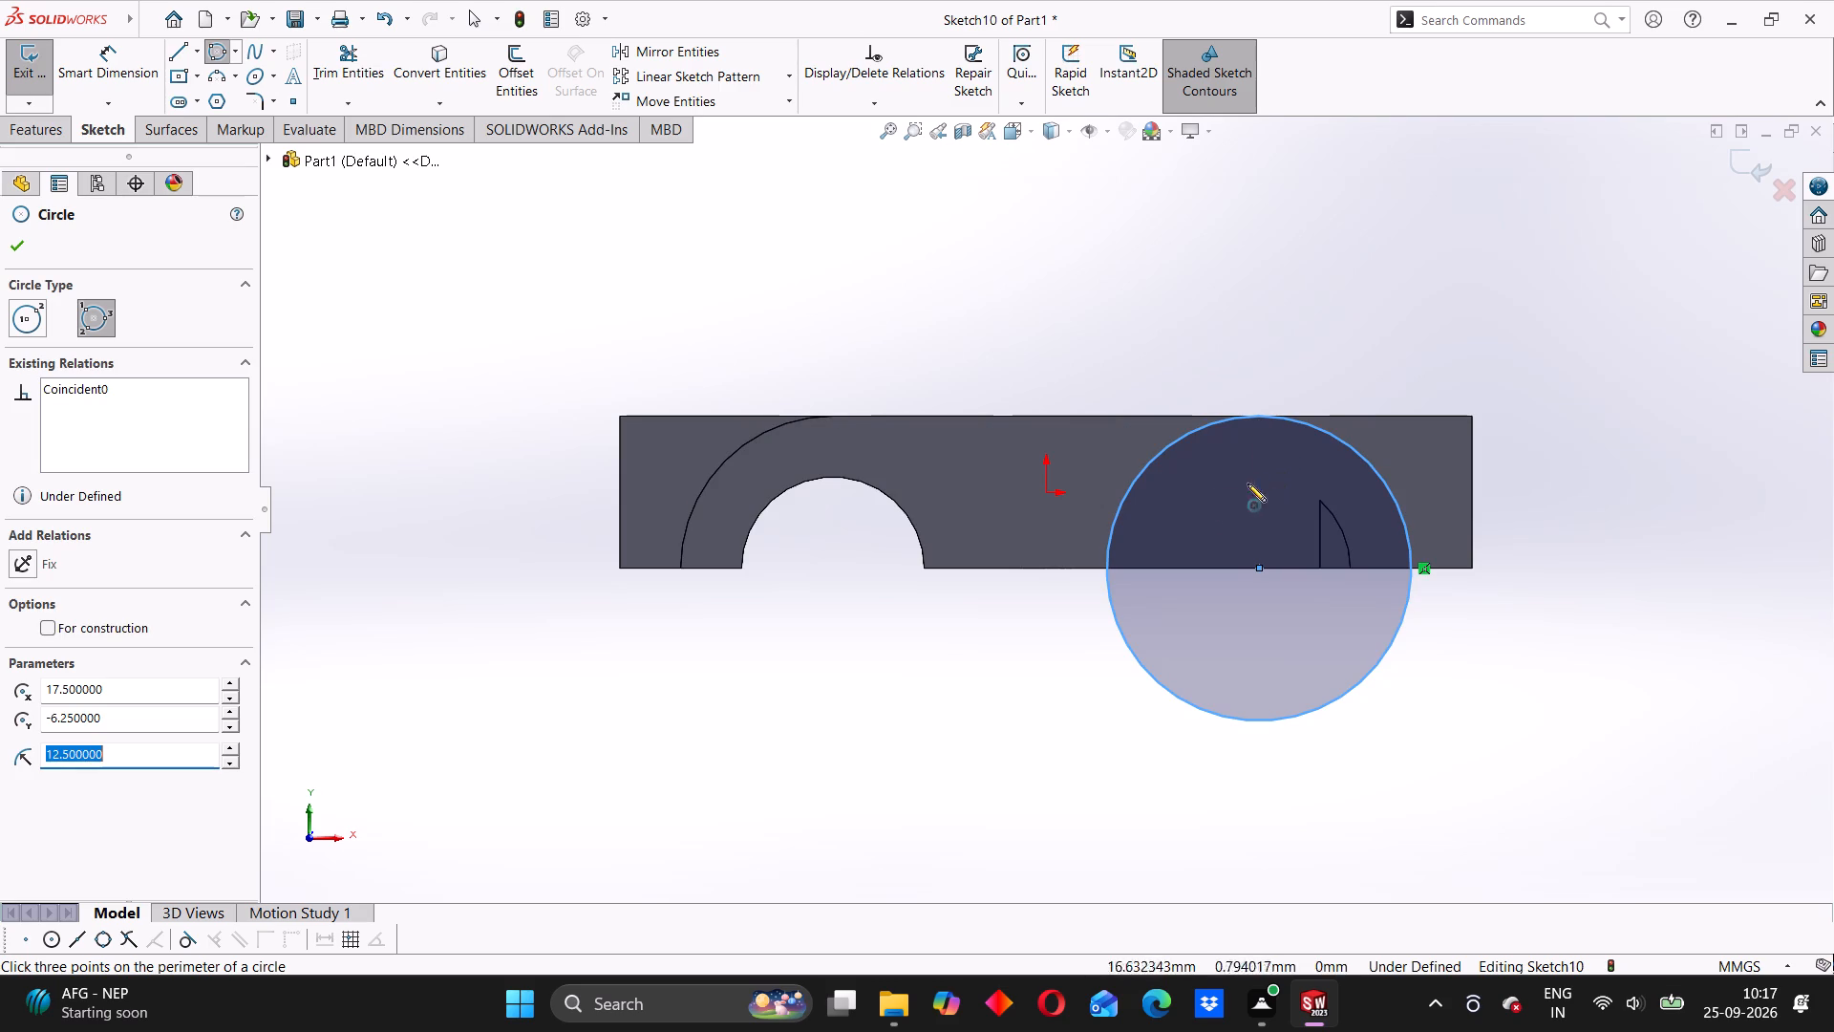
{"action": "left_click", "coordinate": [24, 250]}
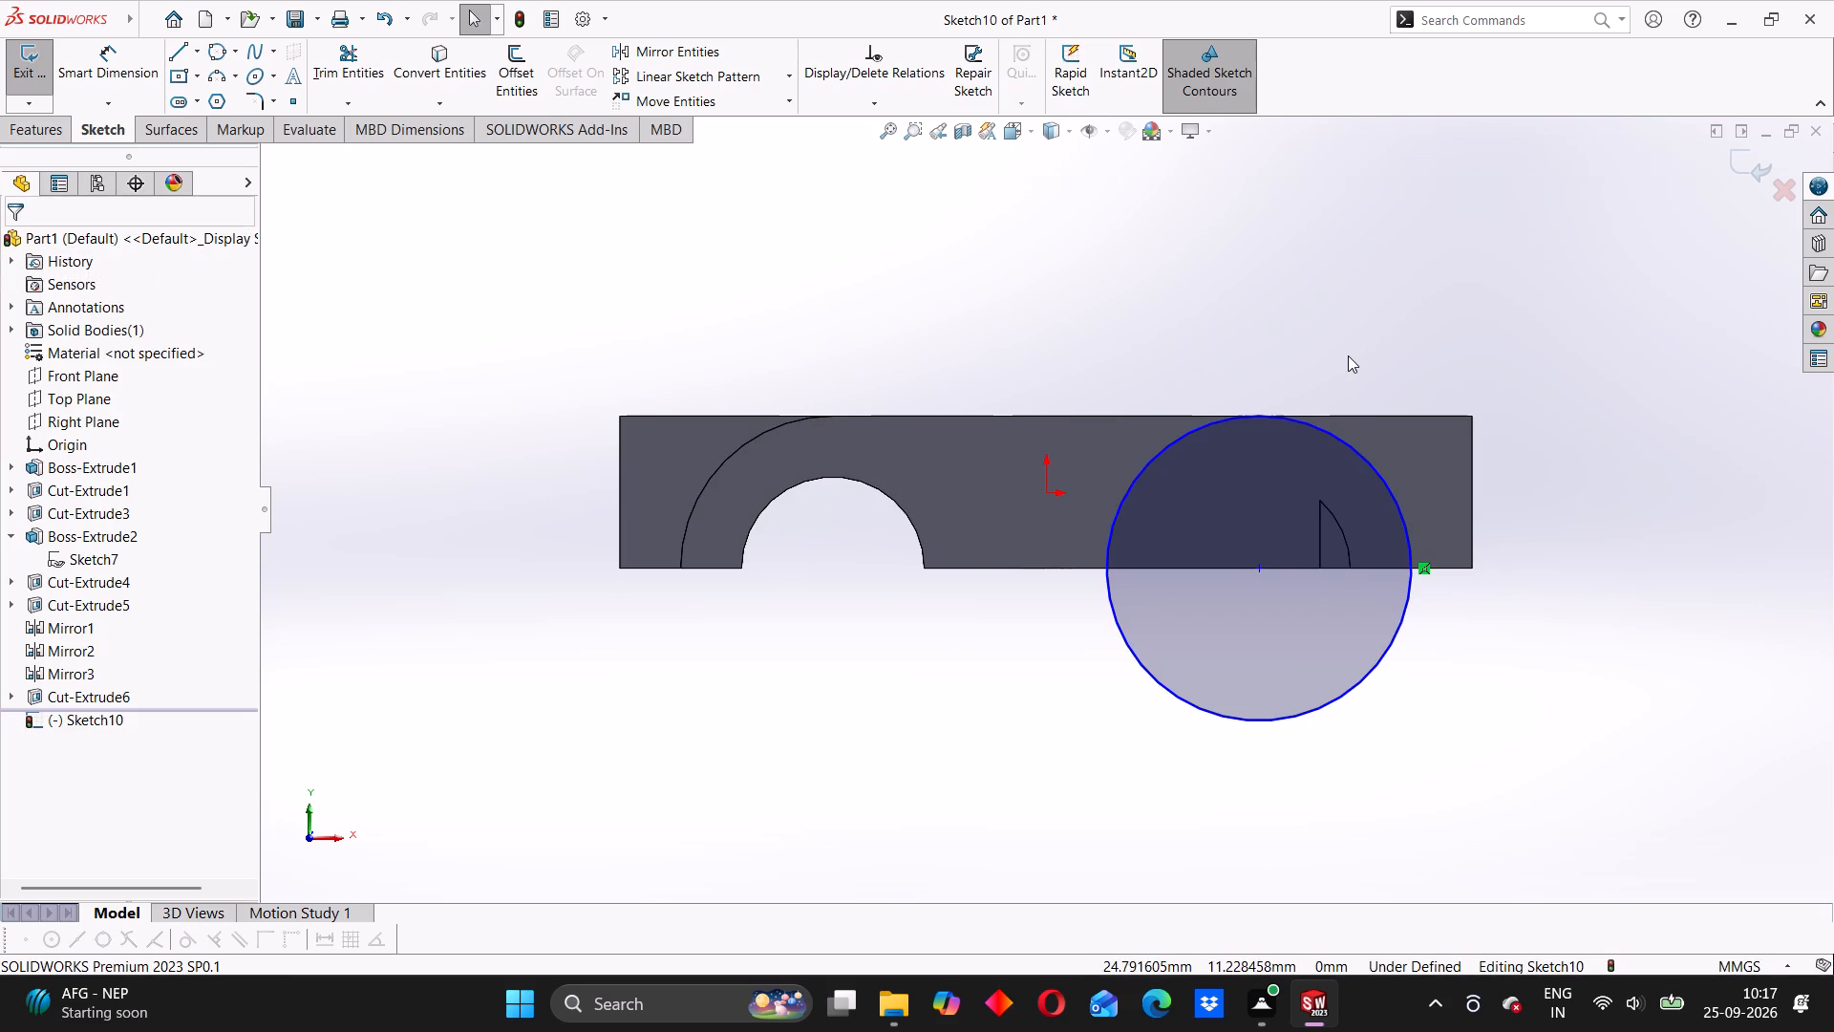
Dimension the circle's diameter as 25 mm.
{"action": "left_click", "coordinate": [70, 60]}
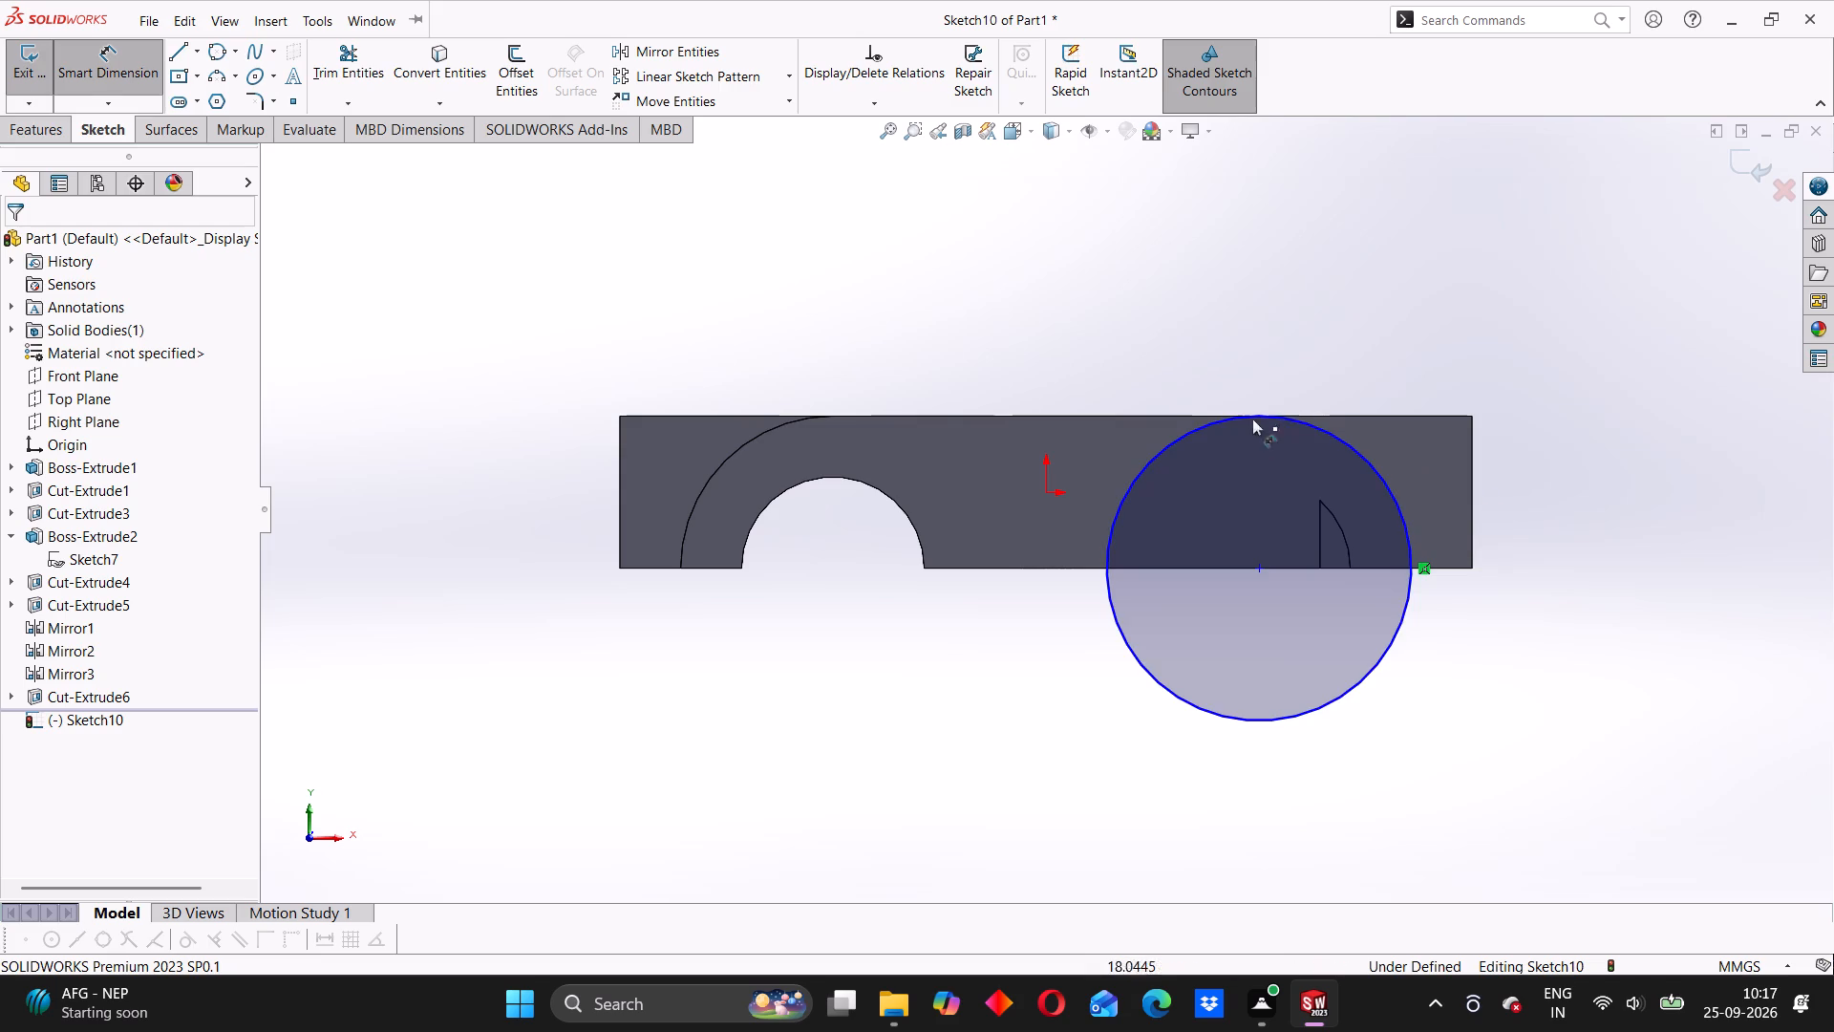
{"action": "left_click", "coordinate": [1194, 432]}
{"action": "left_click", "coordinate": [1208, 333]}
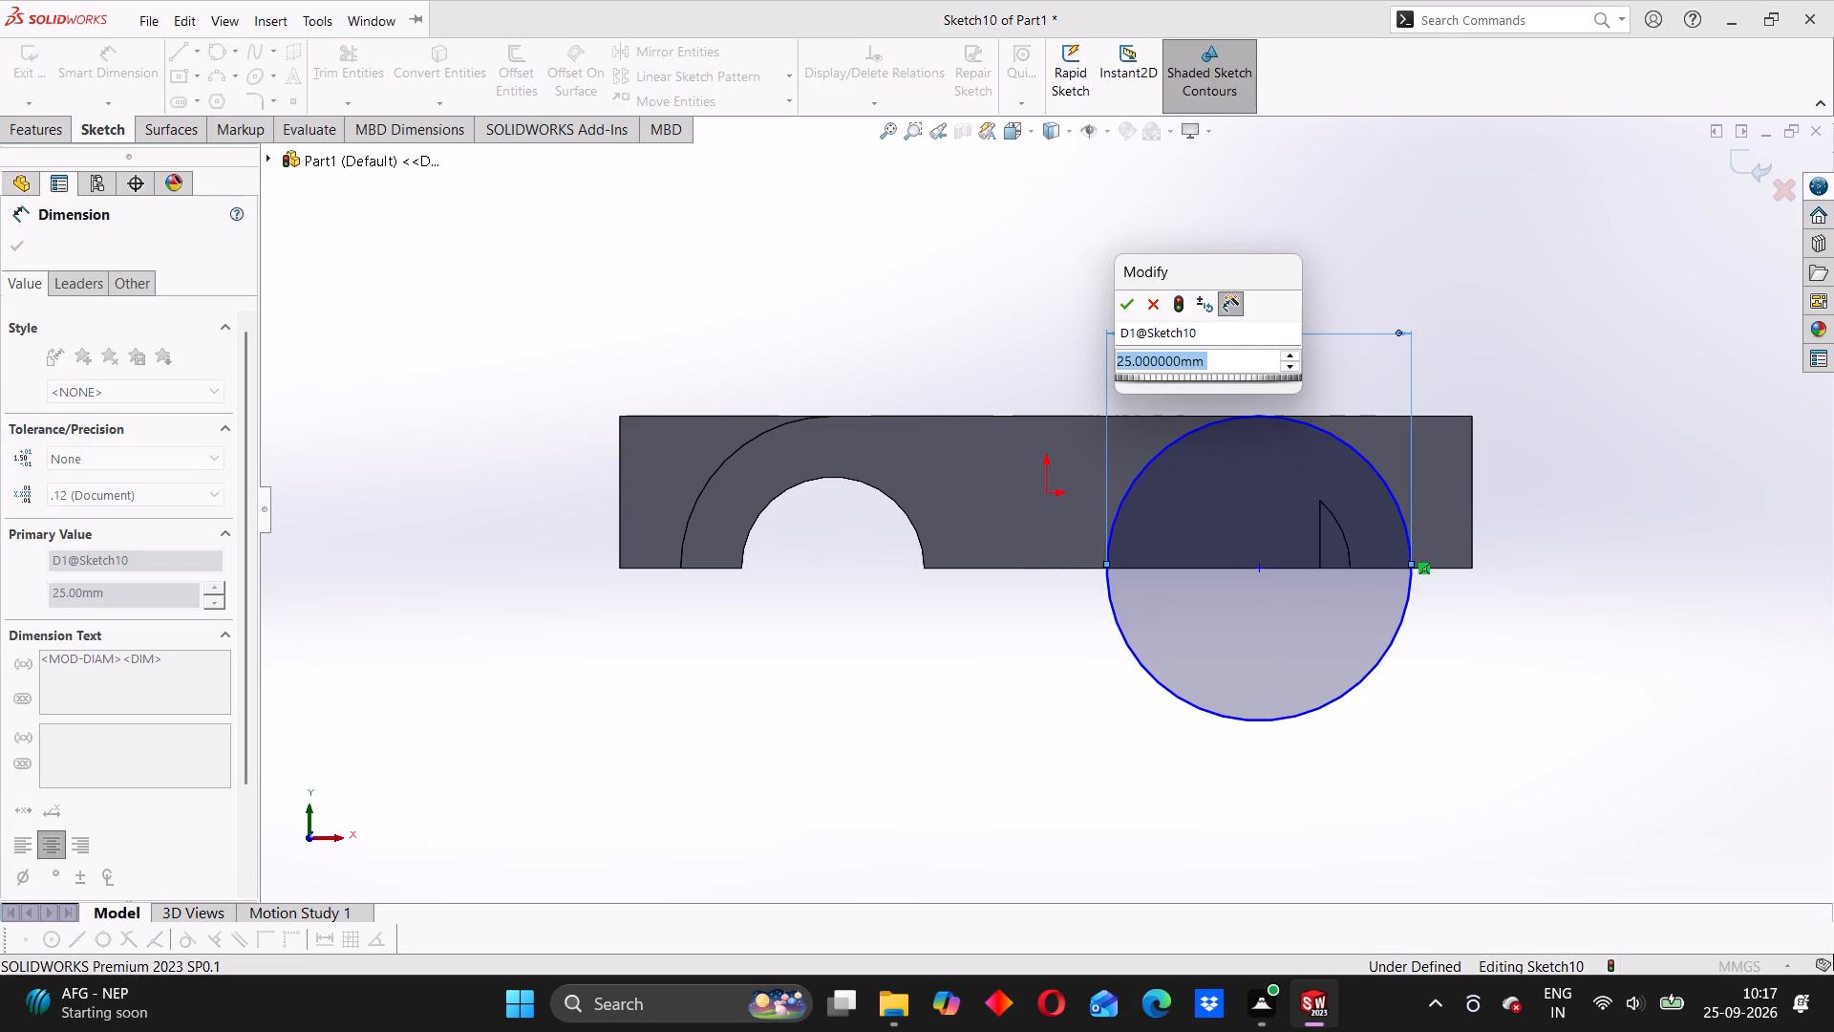
{"action": "type", "text": "25"}
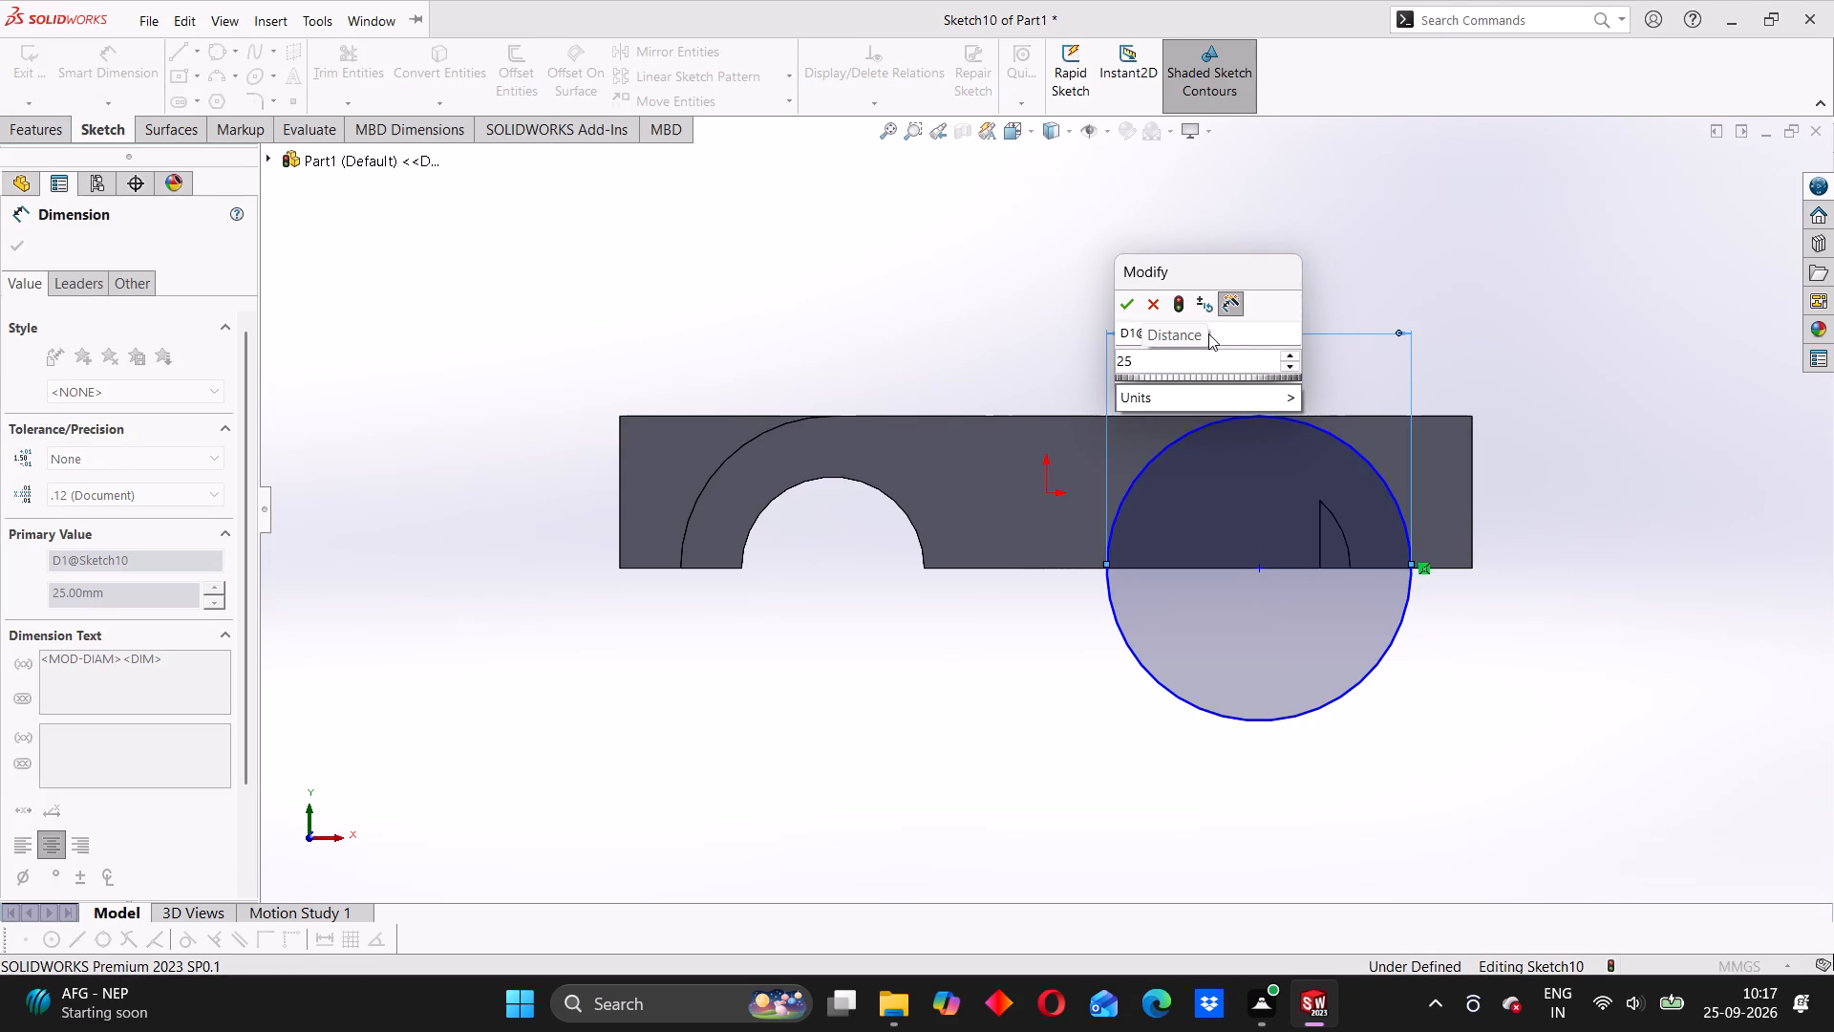
{"action": "key", "text": "Return"}
{"action": "left_click", "coordinate": [1006, 376]}
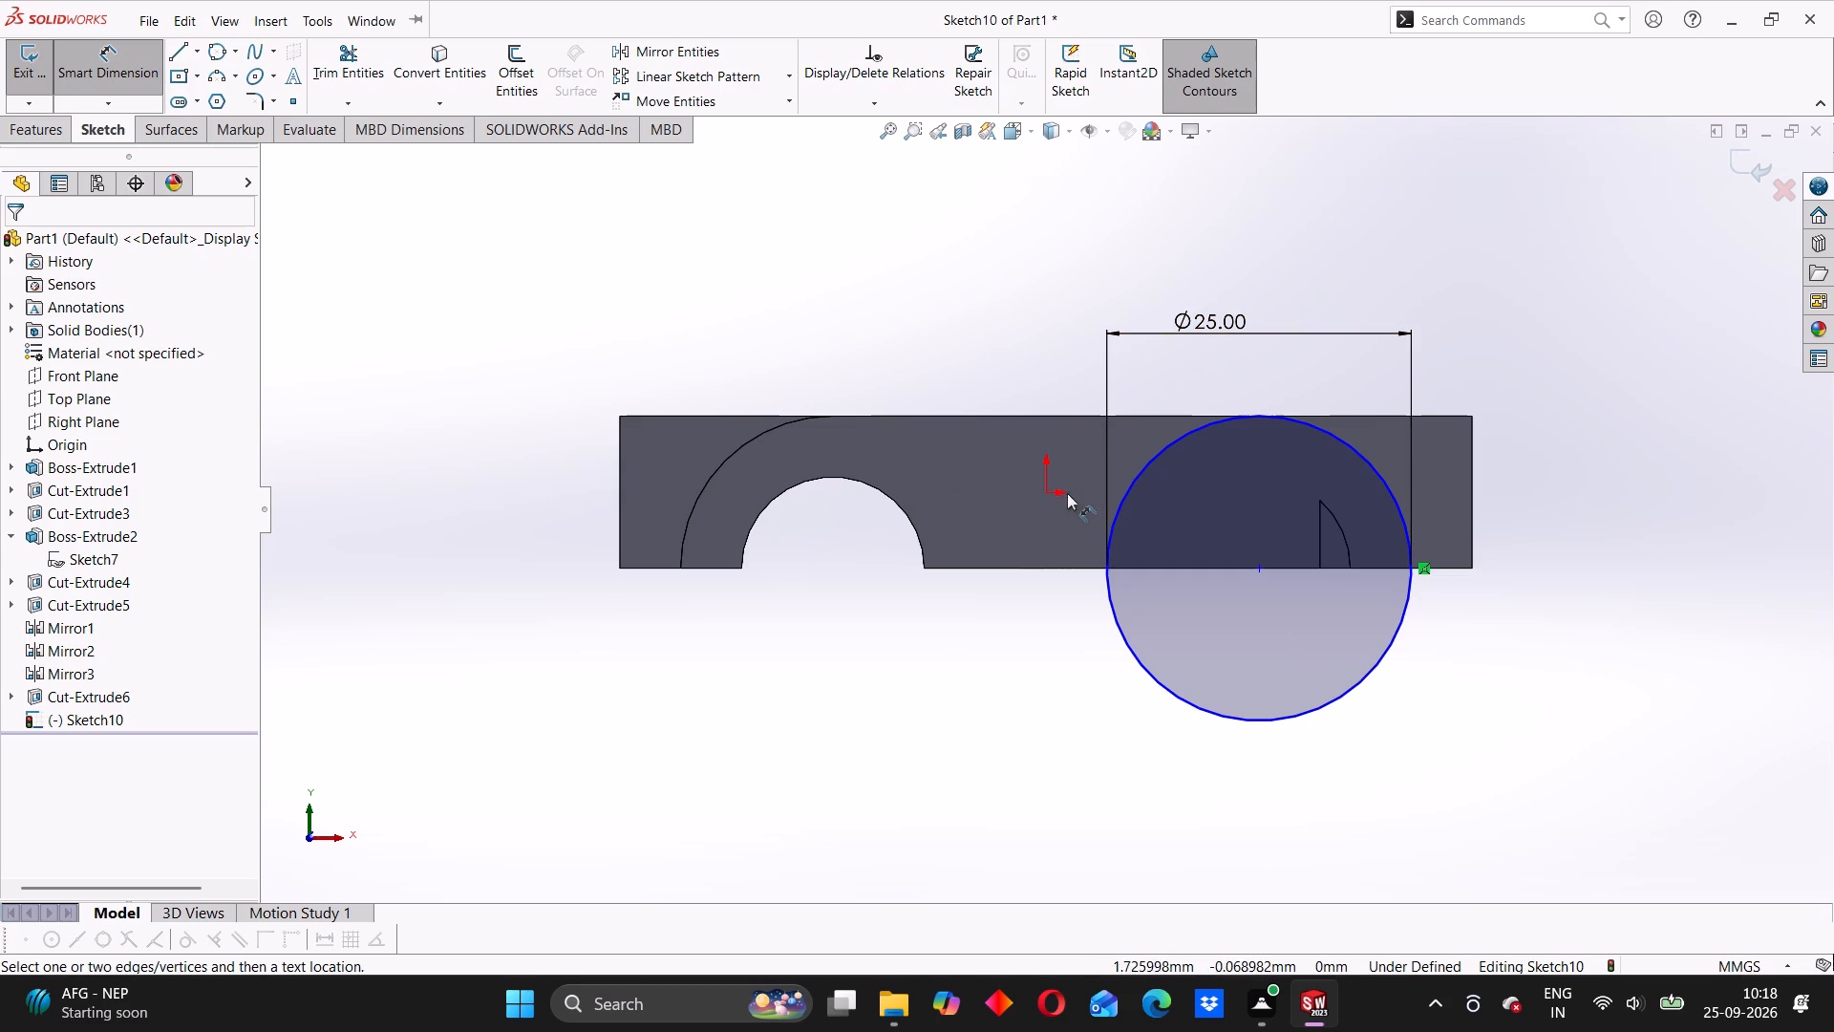
Dimension the horizontal distance between the origin and the circle's centre.
{"action": "left_click", "coordinate": [1043, 489]}
{"action": "left_click", "coordinate": [1260, 572]}
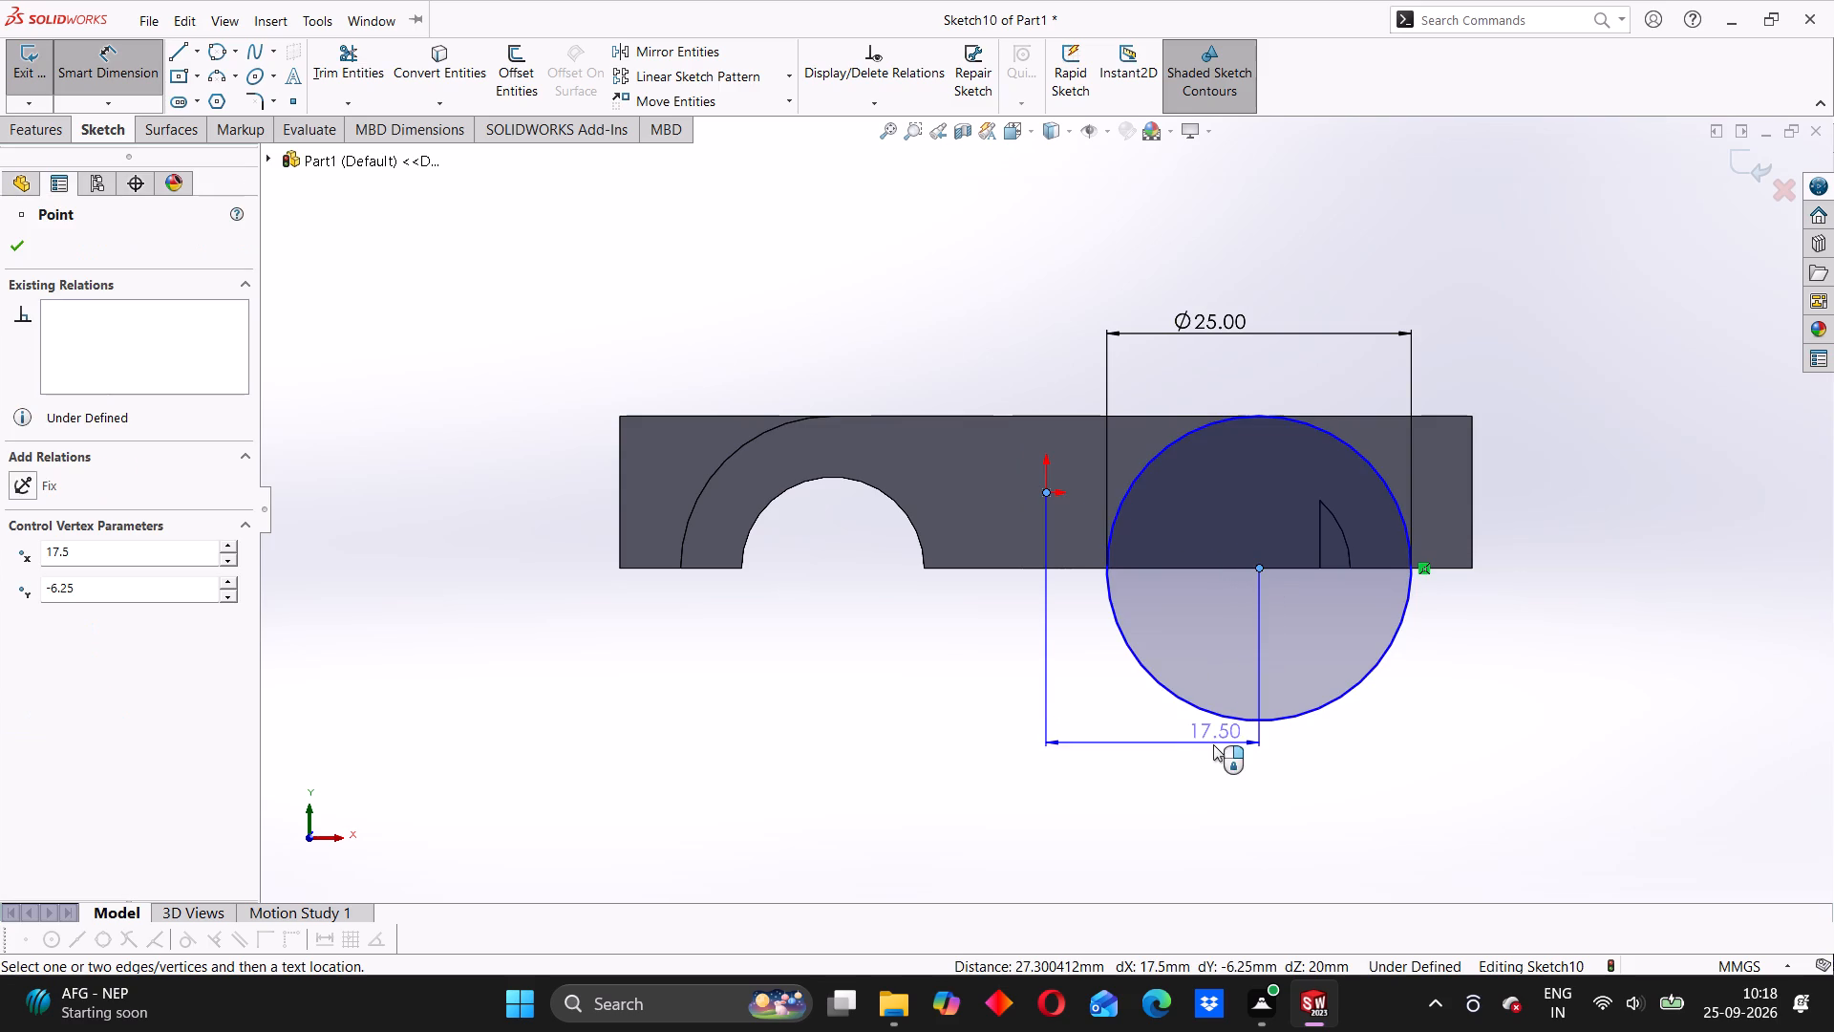
{"action": "left_click", "coordinate": [1211, 751]}
{"action": "left_click", "coordinate": [1133, 727]}
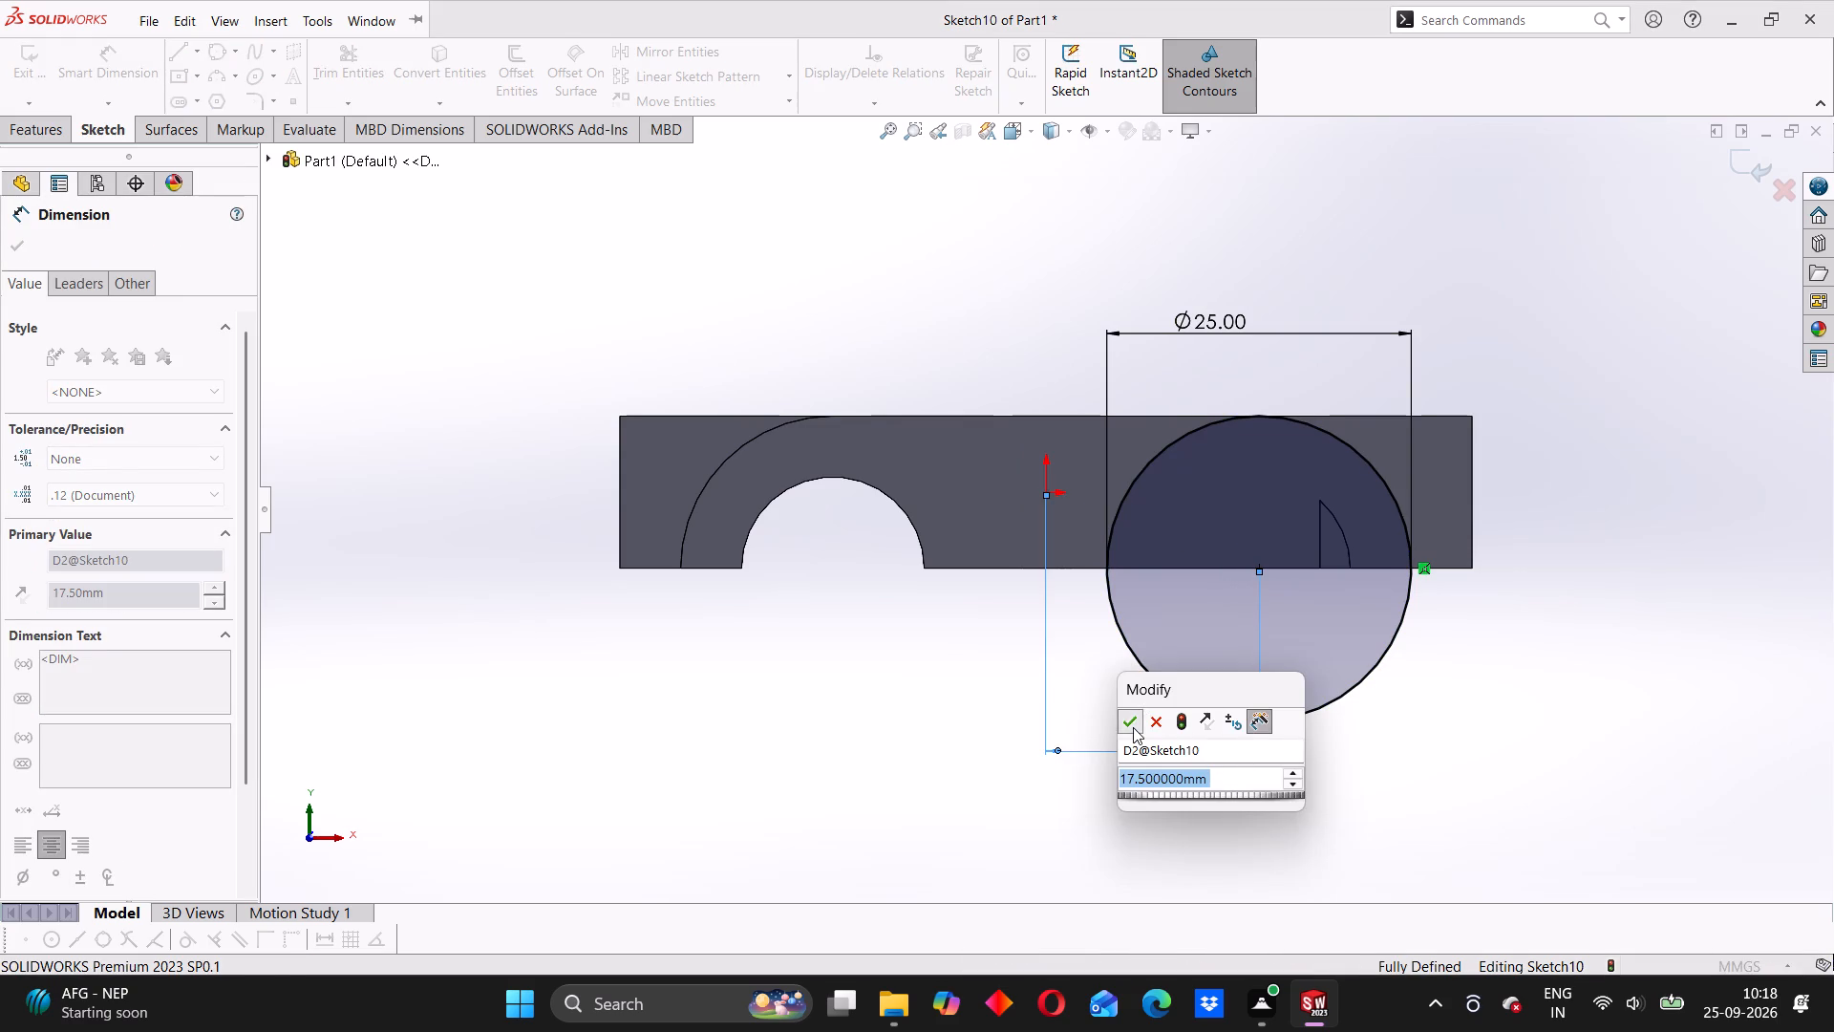
Draw a concentric inner circle of 7.5 mm radius from the same centre, matching the small notch's arc.
{"action": "scroll", "coordinate": [1410, 670], "scroll_direction": "down", "scroll_amount": 2}
{"action": "scroll", "coordinate": [1338, 669], "scroll_direction": "up", "scroll_amount": 1}
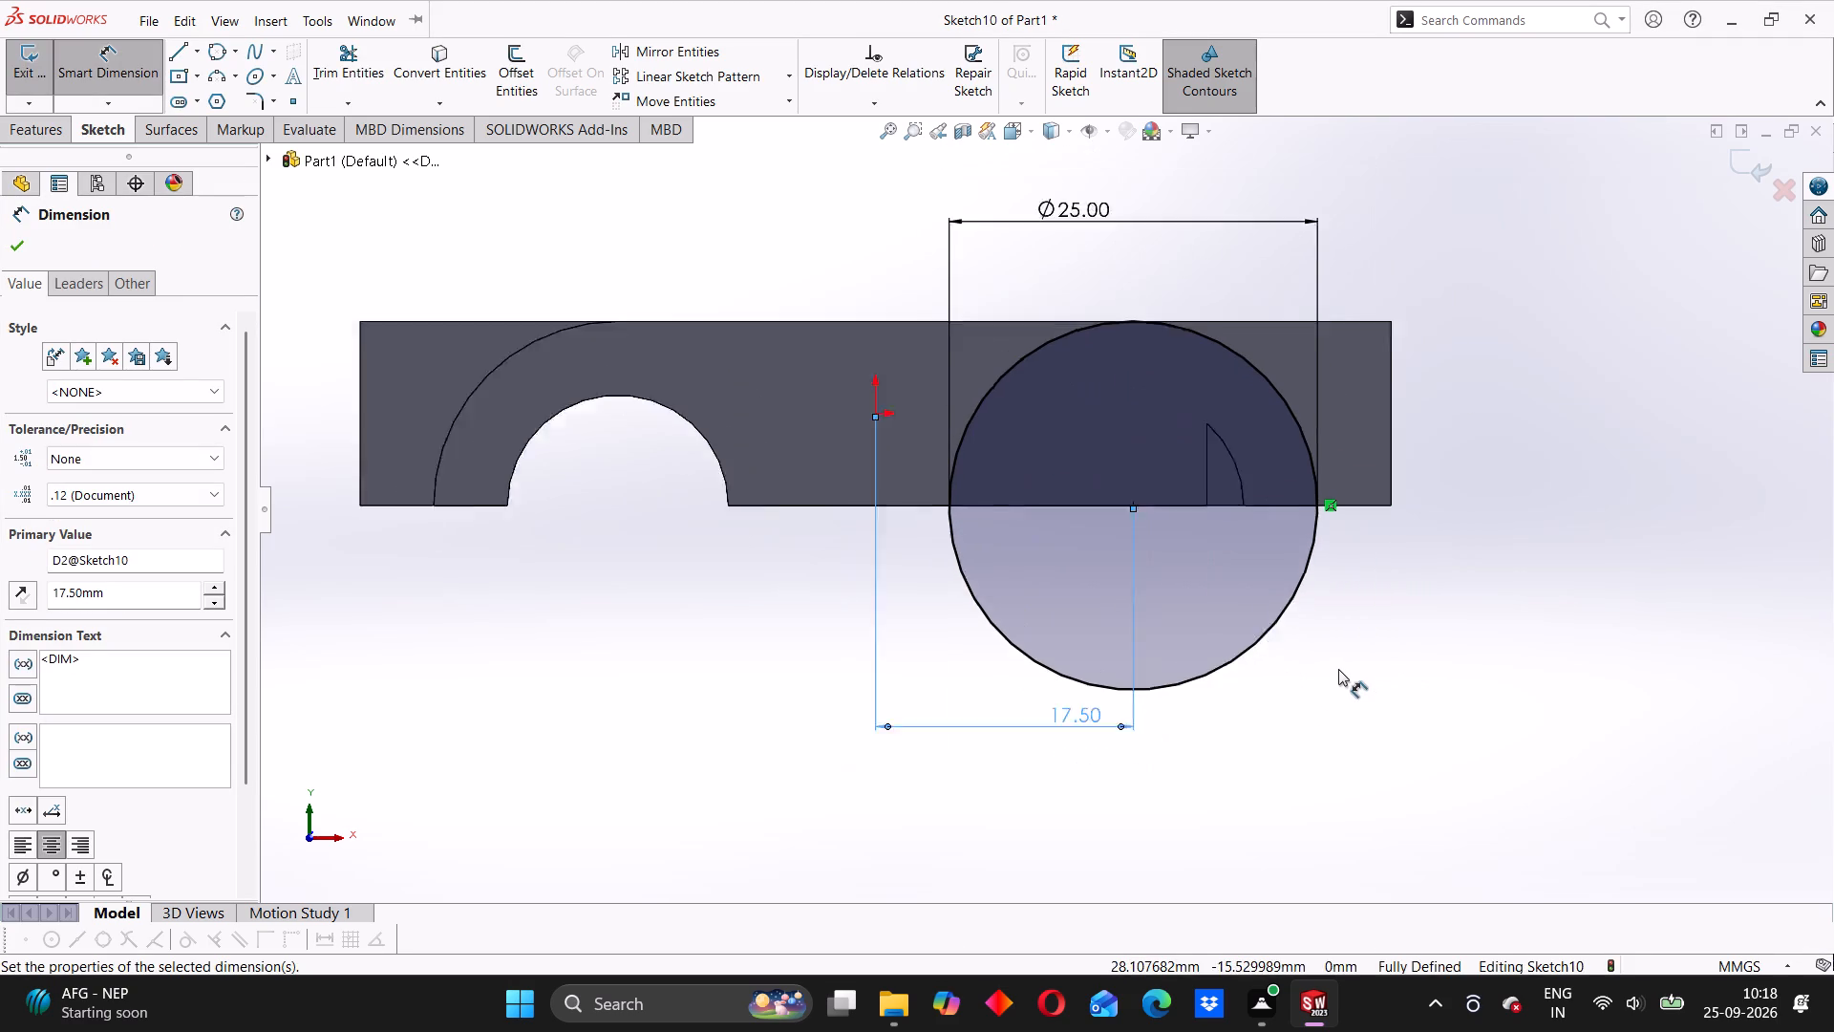
{"action": "scroll", "coordinate": [1338, 669], "scroll_direction": "up", "scroll_amount": 1}
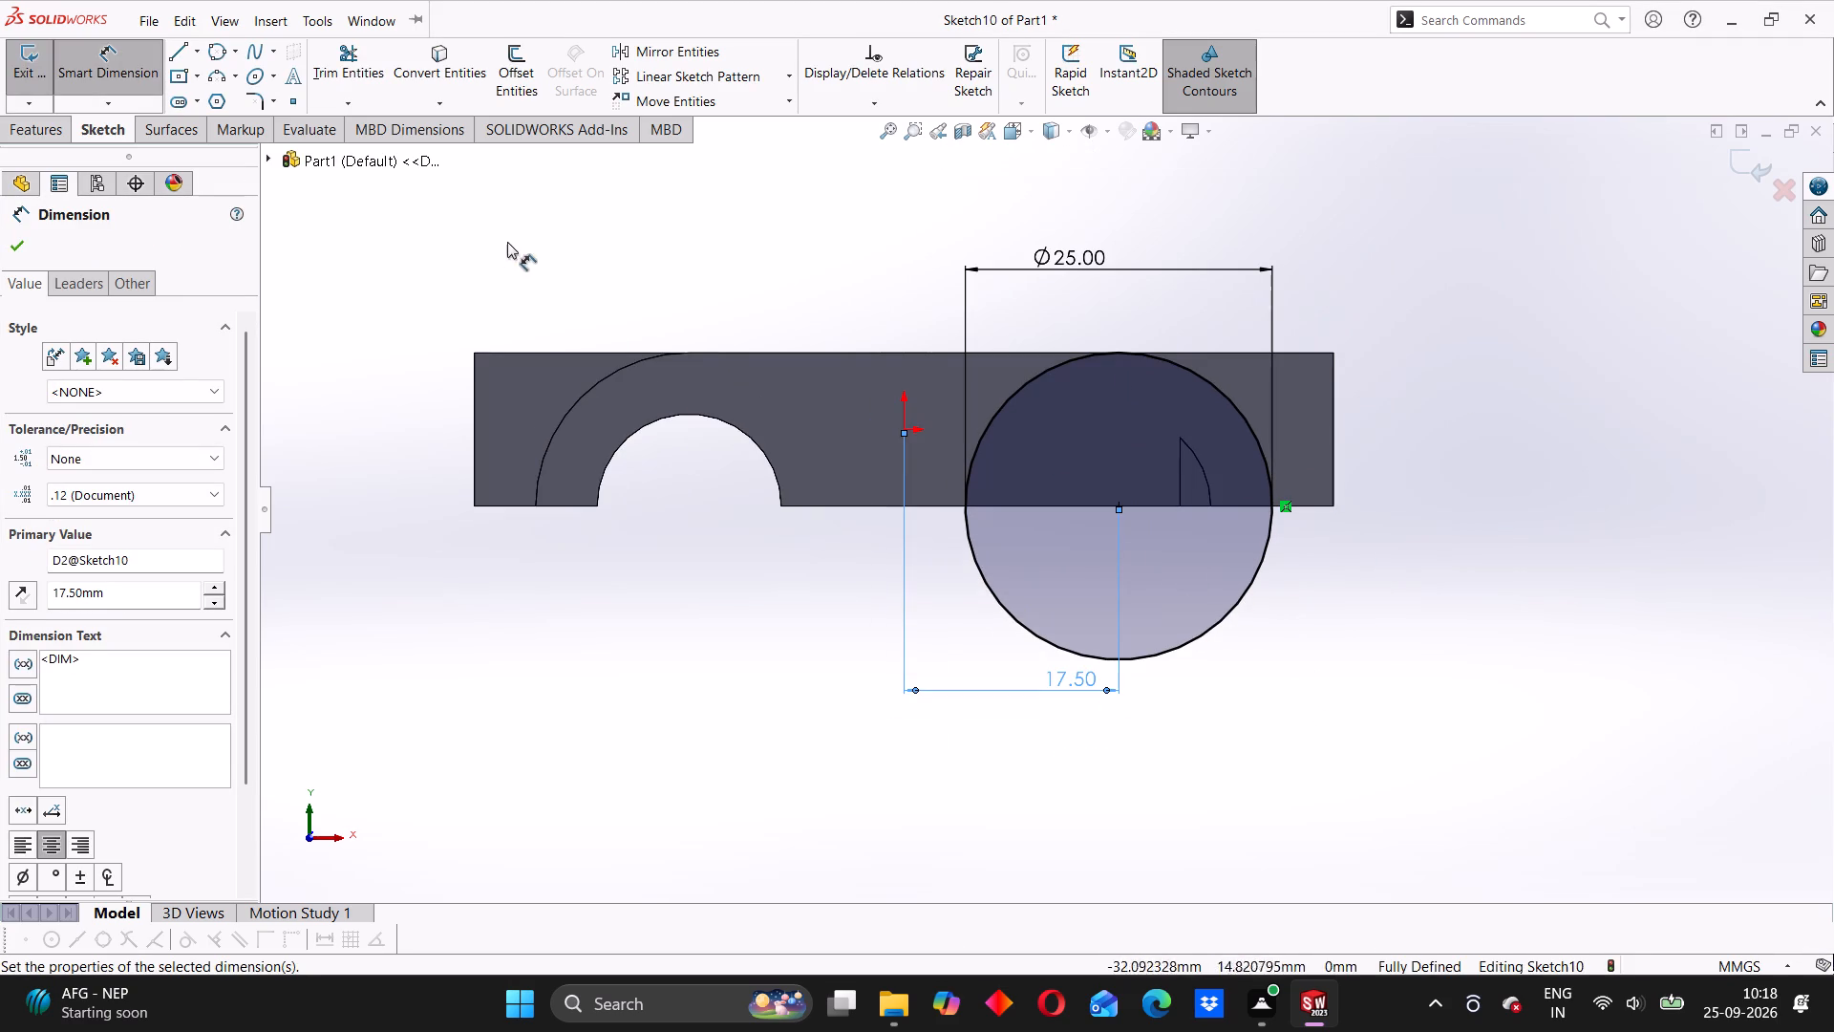
{"action": "left_click", "coordinate": [233, 50]}
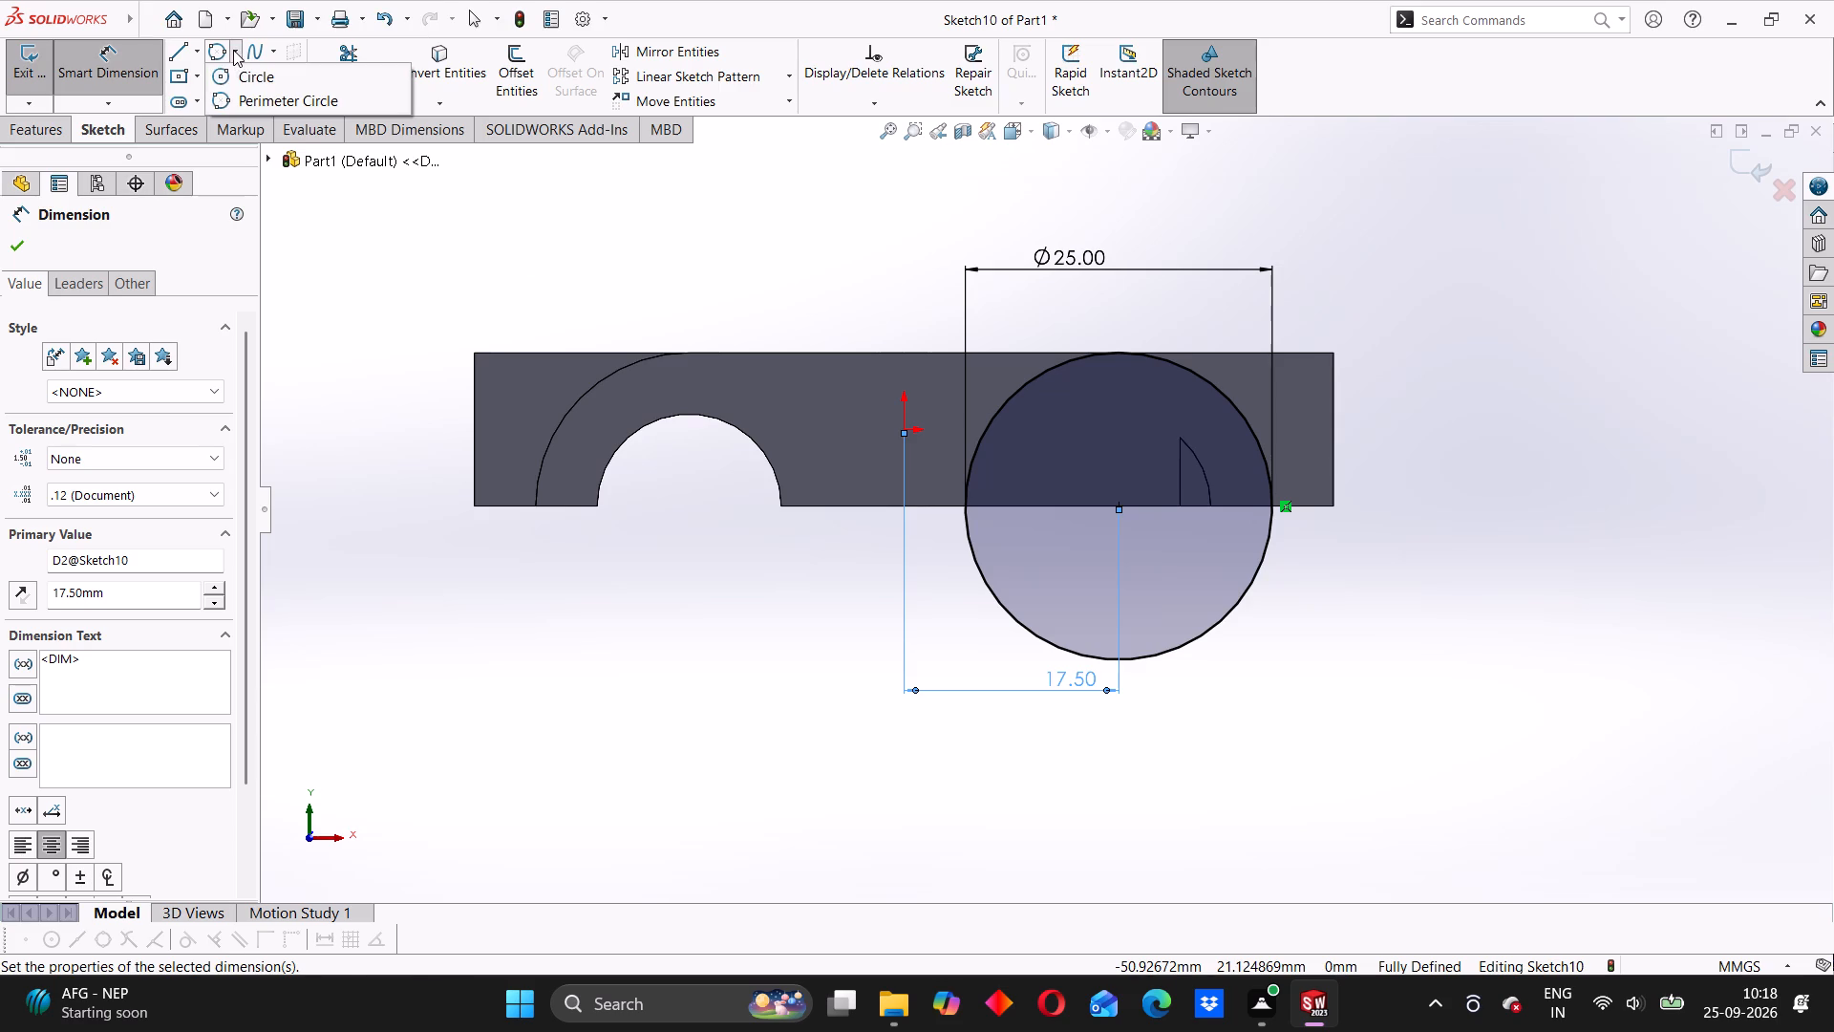
{"action": "left_click", "coordinate": [226, 75]}
{"action": "left_click", "coordinate": [1120, 508]}
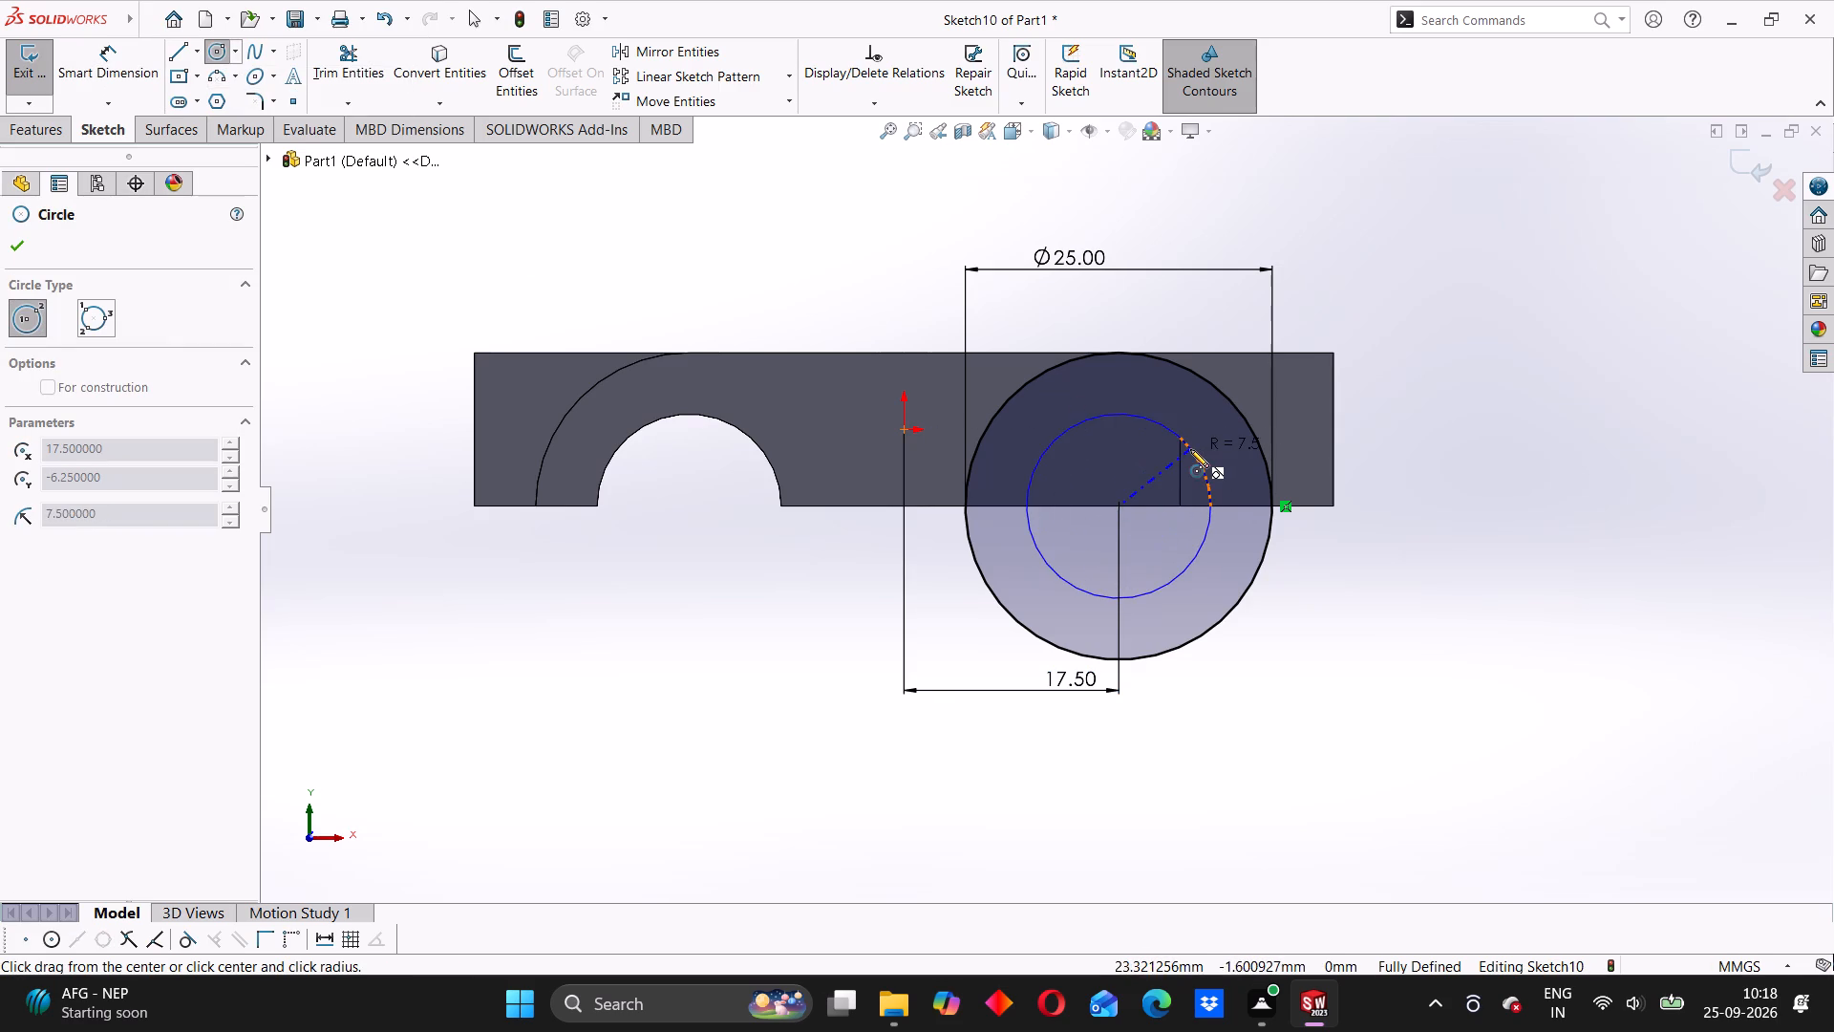
{"action": "left_click", "coordinate": [1190, 449]}
Dimension the inner circle's diameter as 15 mm.
{"action": "left_click", "coordinate": [87, 46]}
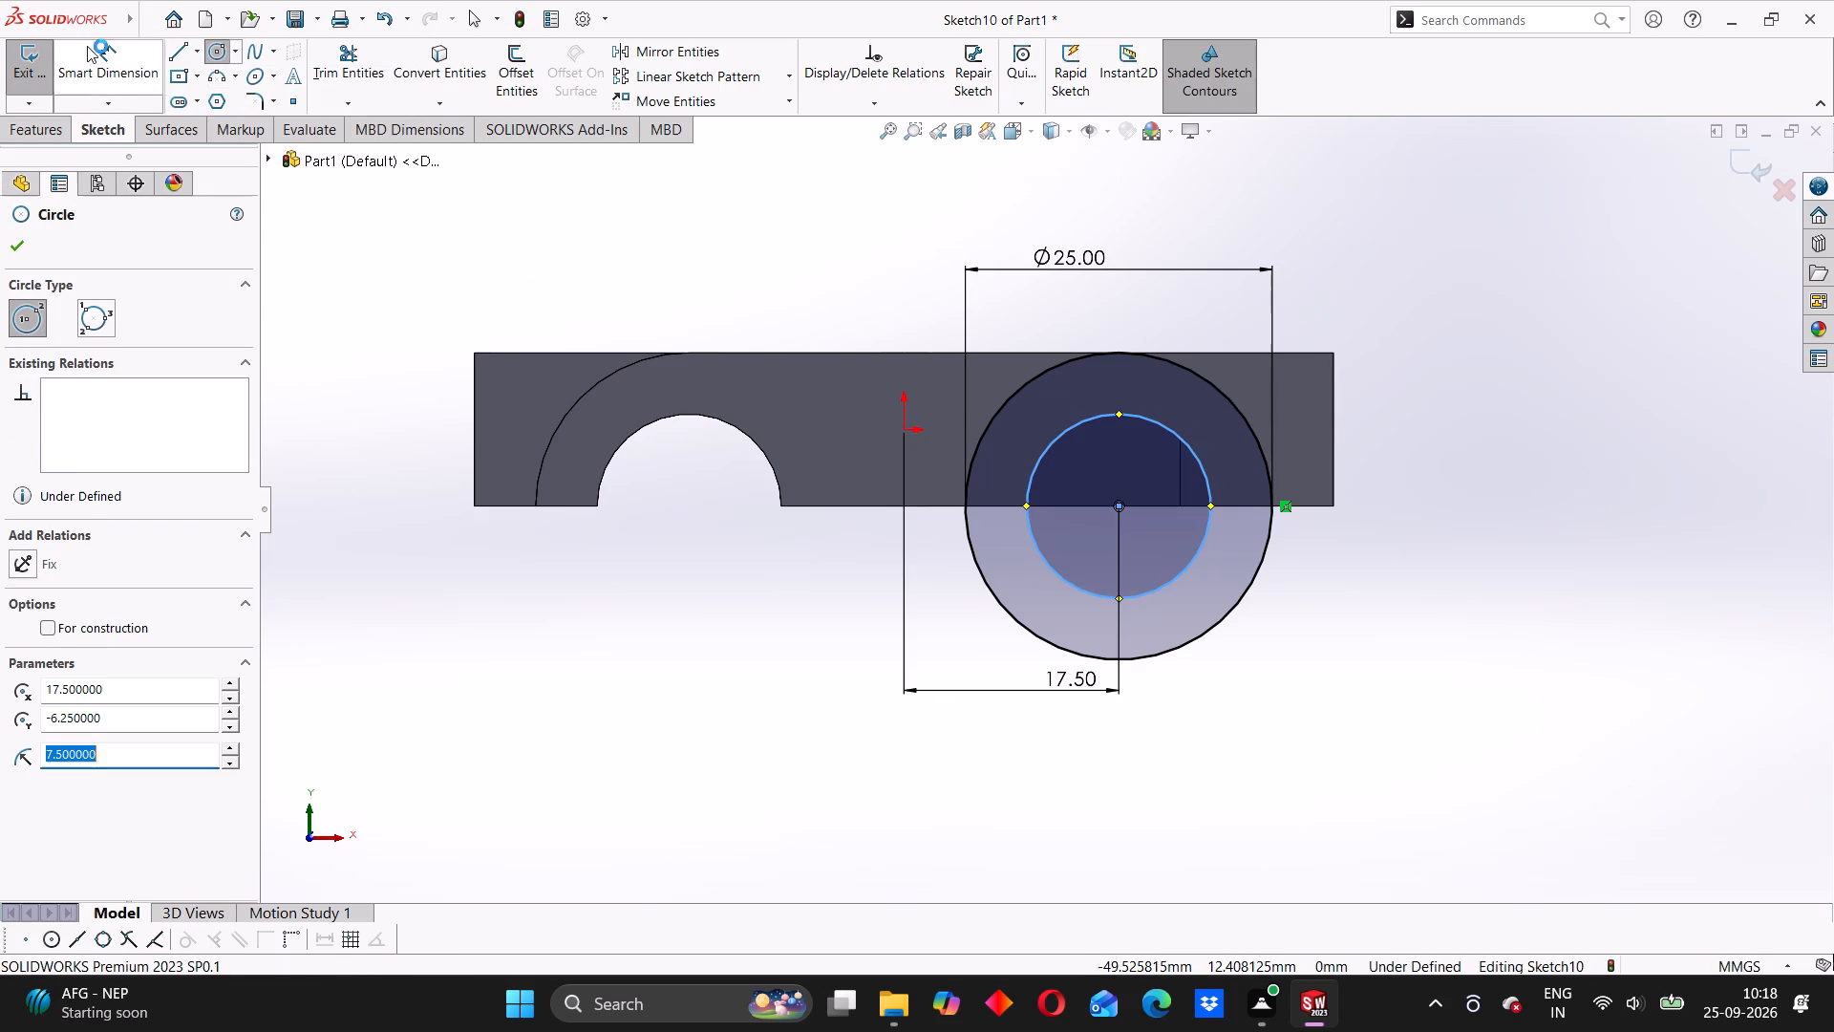
{"action": "left_click", "coordinate": [1056, 441]}
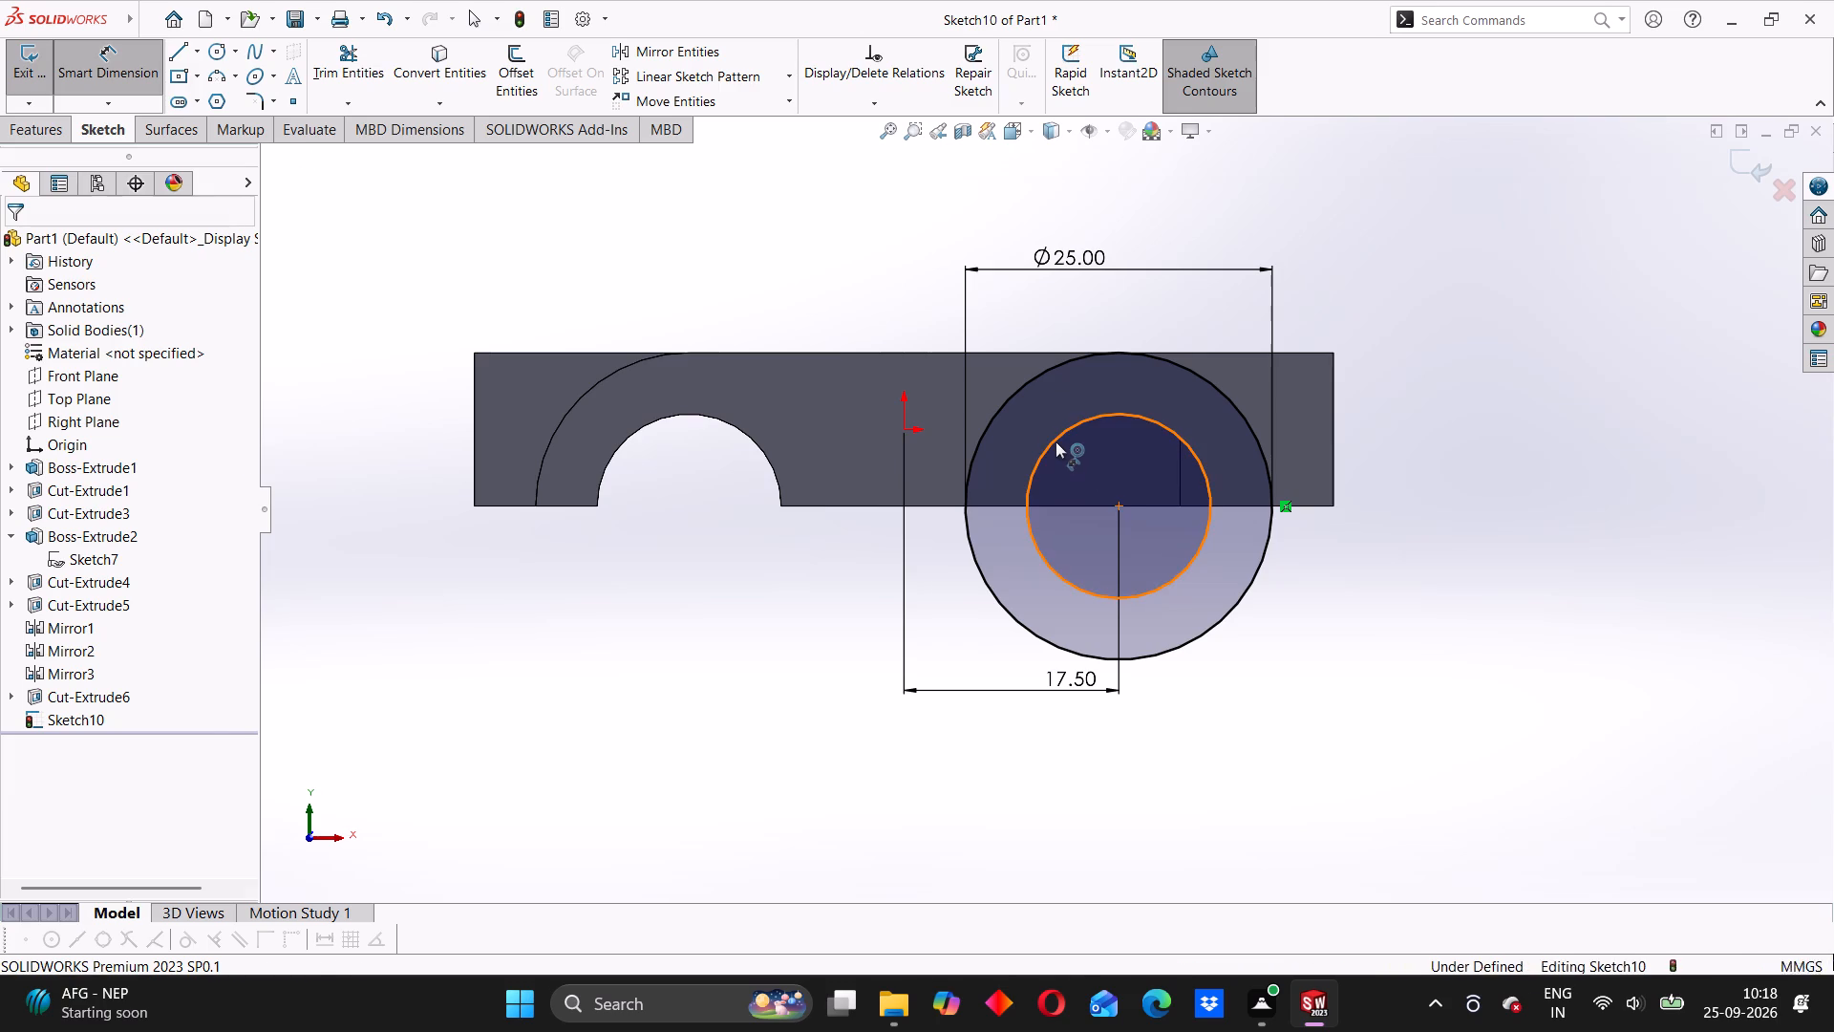
{"action": "left_click", "coordinate": [879, 307]}
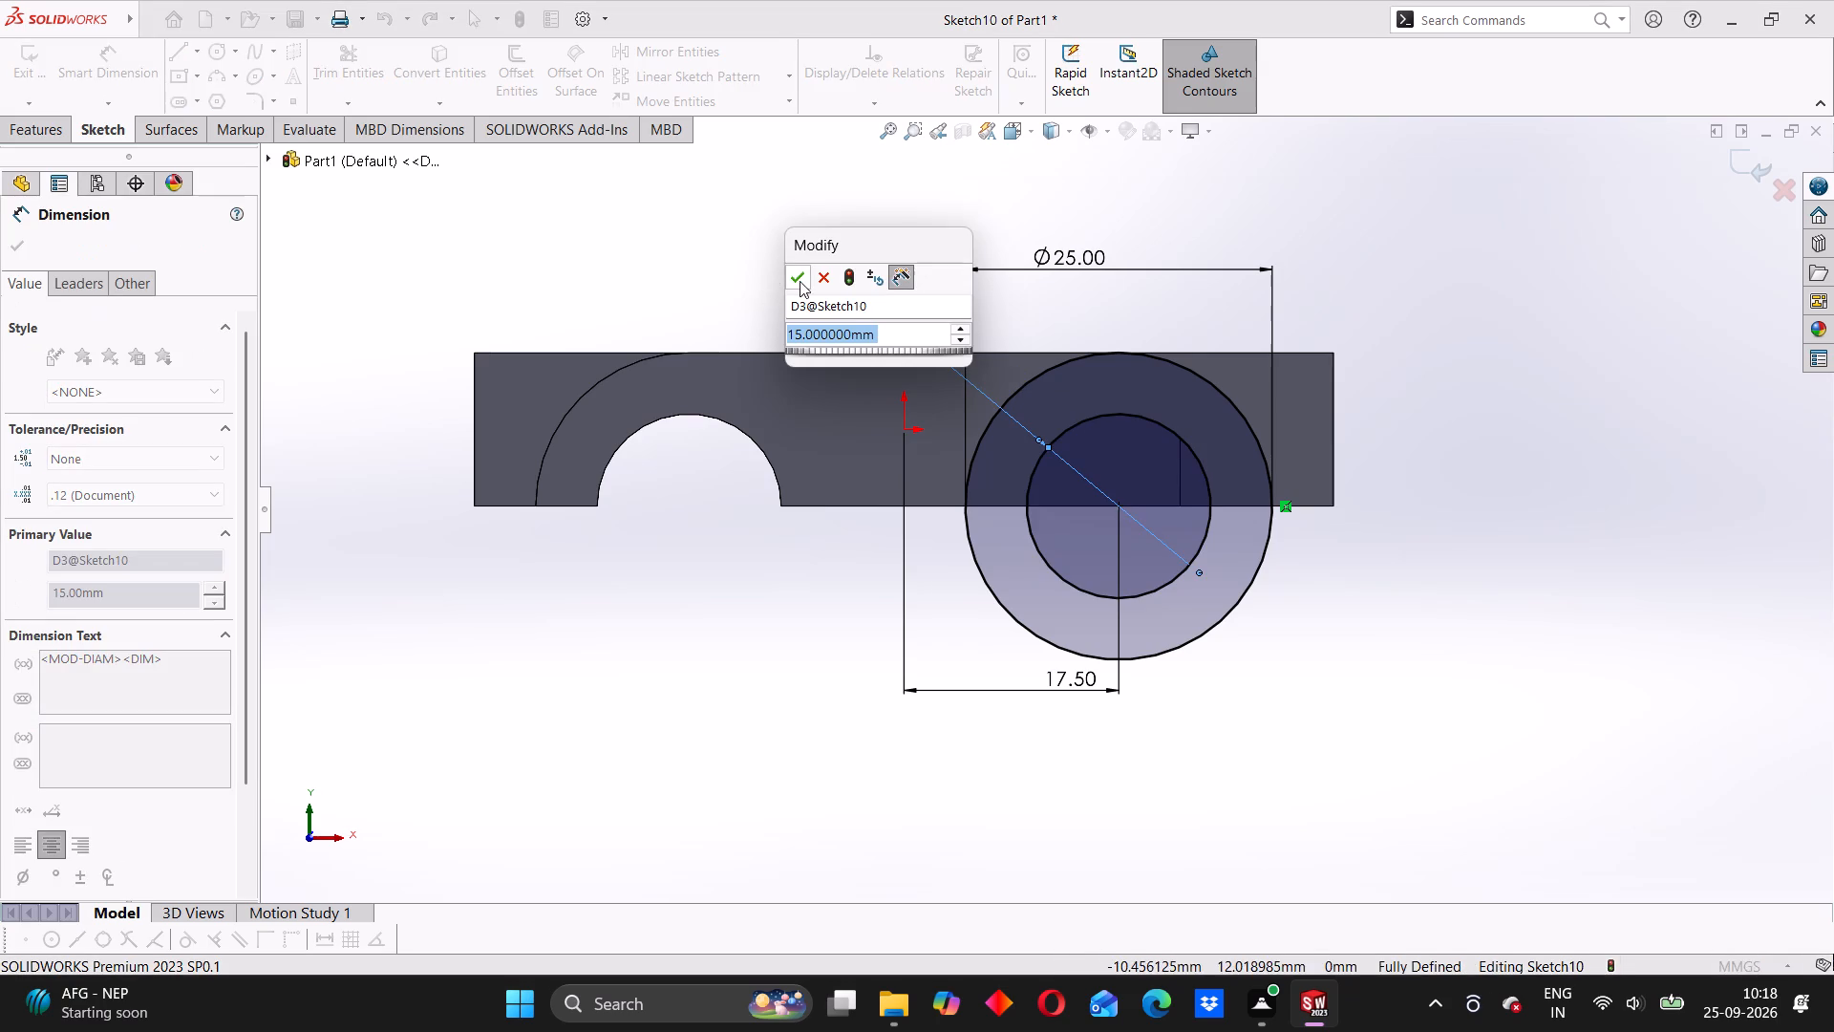
{"action": "left_click", "coordinate": [800, 281]}
{"action": "left_click", "coordinate": [25, 251]}
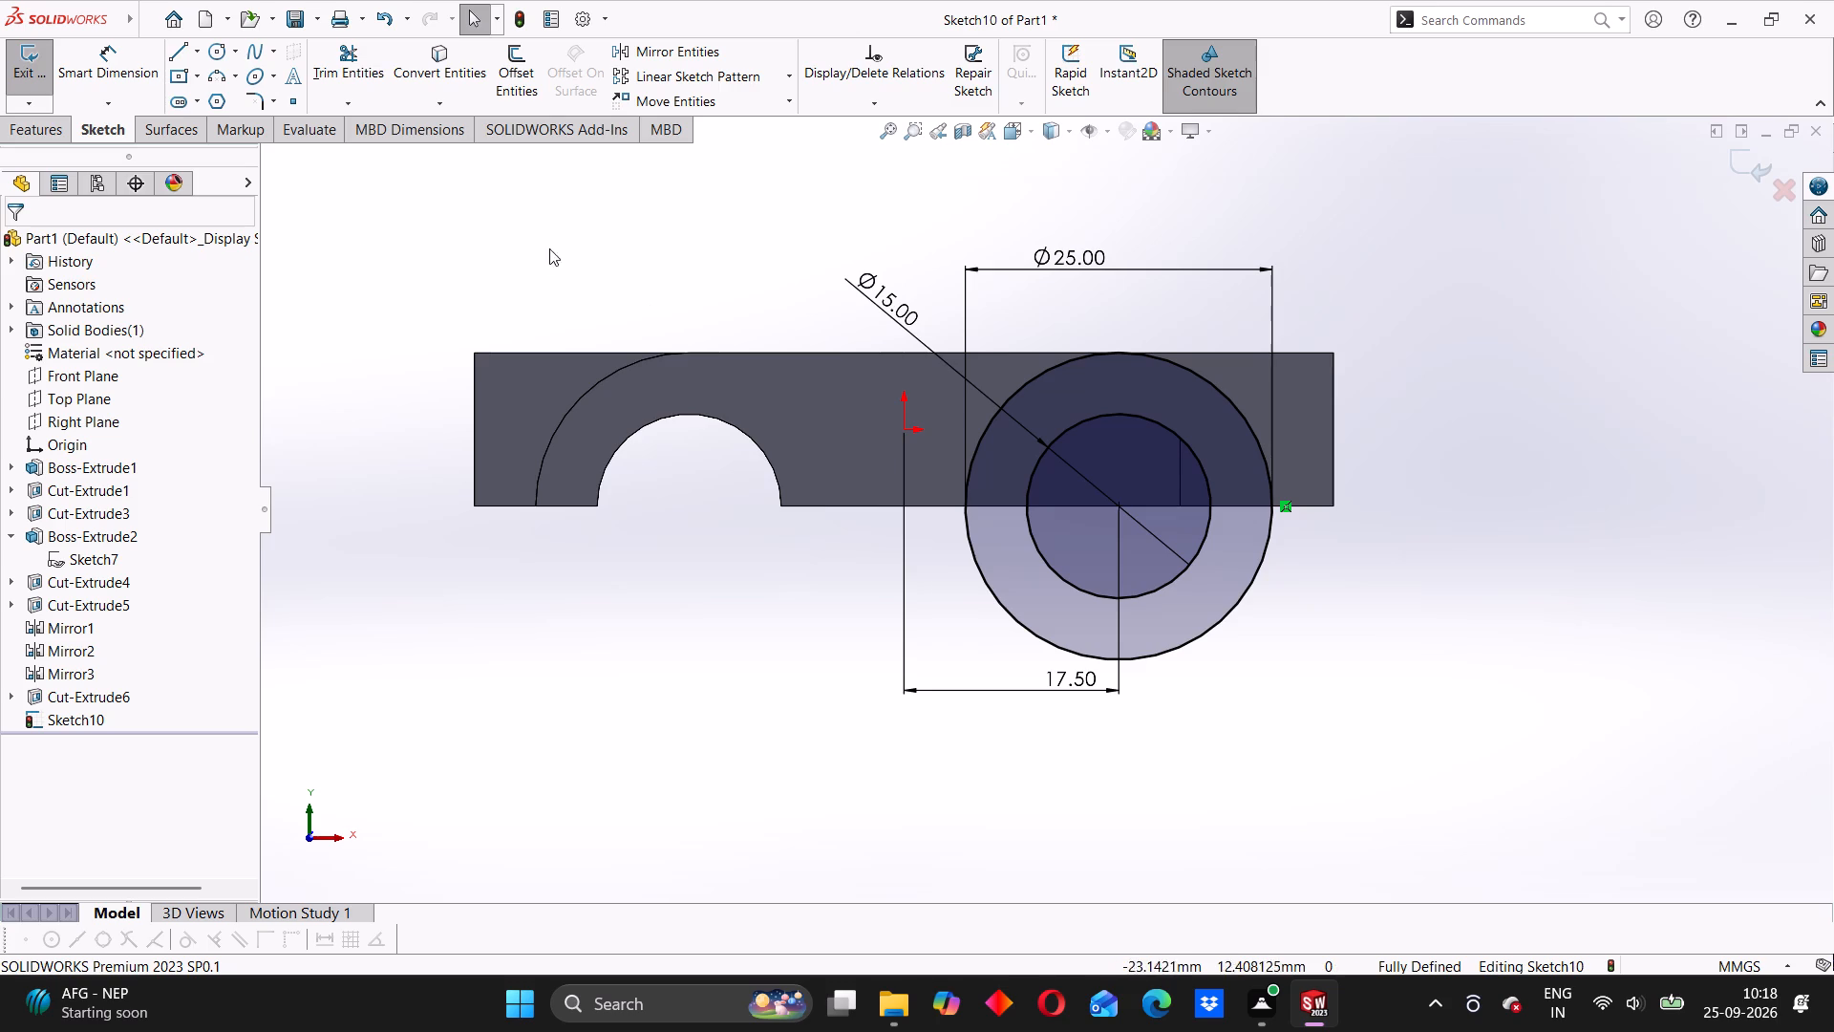
Examine the two concentric circles against the curved boss and its corner notch from several angles.
{"action": "scroll", "coordinate": [1091, 441], "scroll_direction": "up", "scroll_amount": 3}
{"action": "middle_click_drag", "start_coordinate": [1266, 544], "coordinate": [1251, 552]}
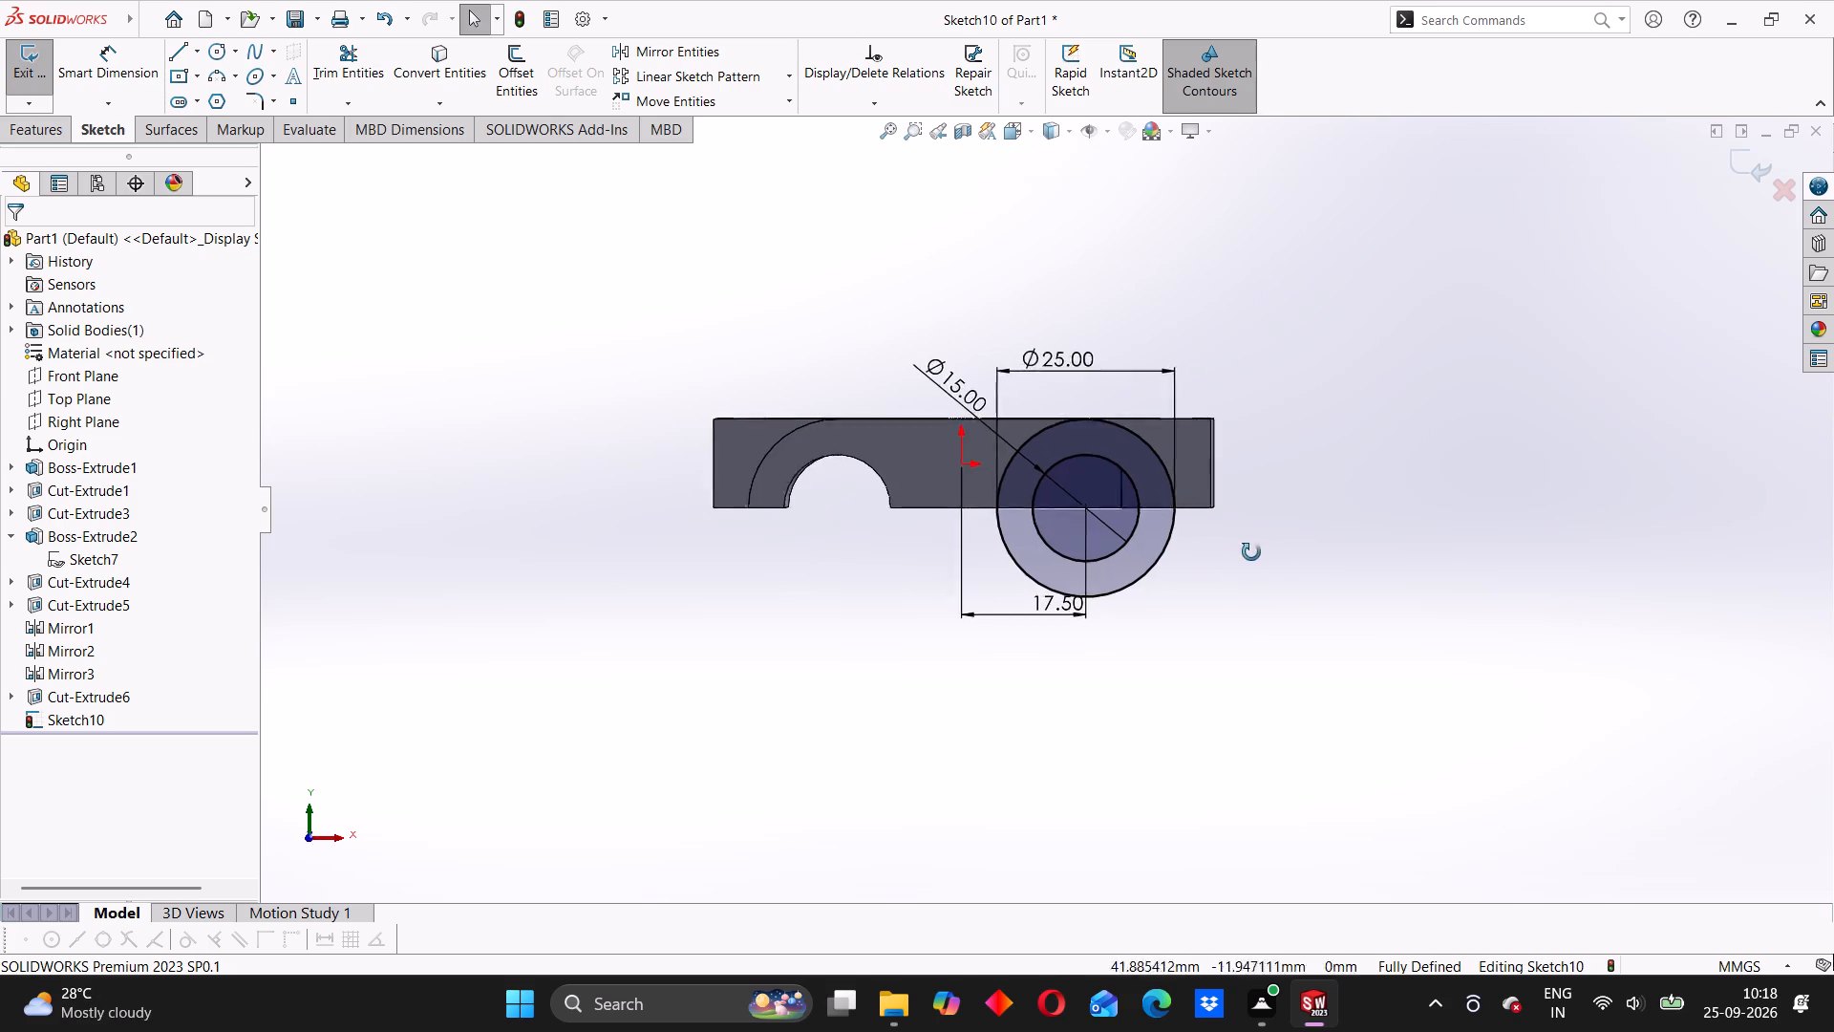
{"action": "middle_click_drag", "start_coordinate": [1251, 552], "coordinate": [1111, 611]}
{"action": "scroll", "coordinate": [937, 632], "scroll_direction": "down", "scroll_amount": 5}
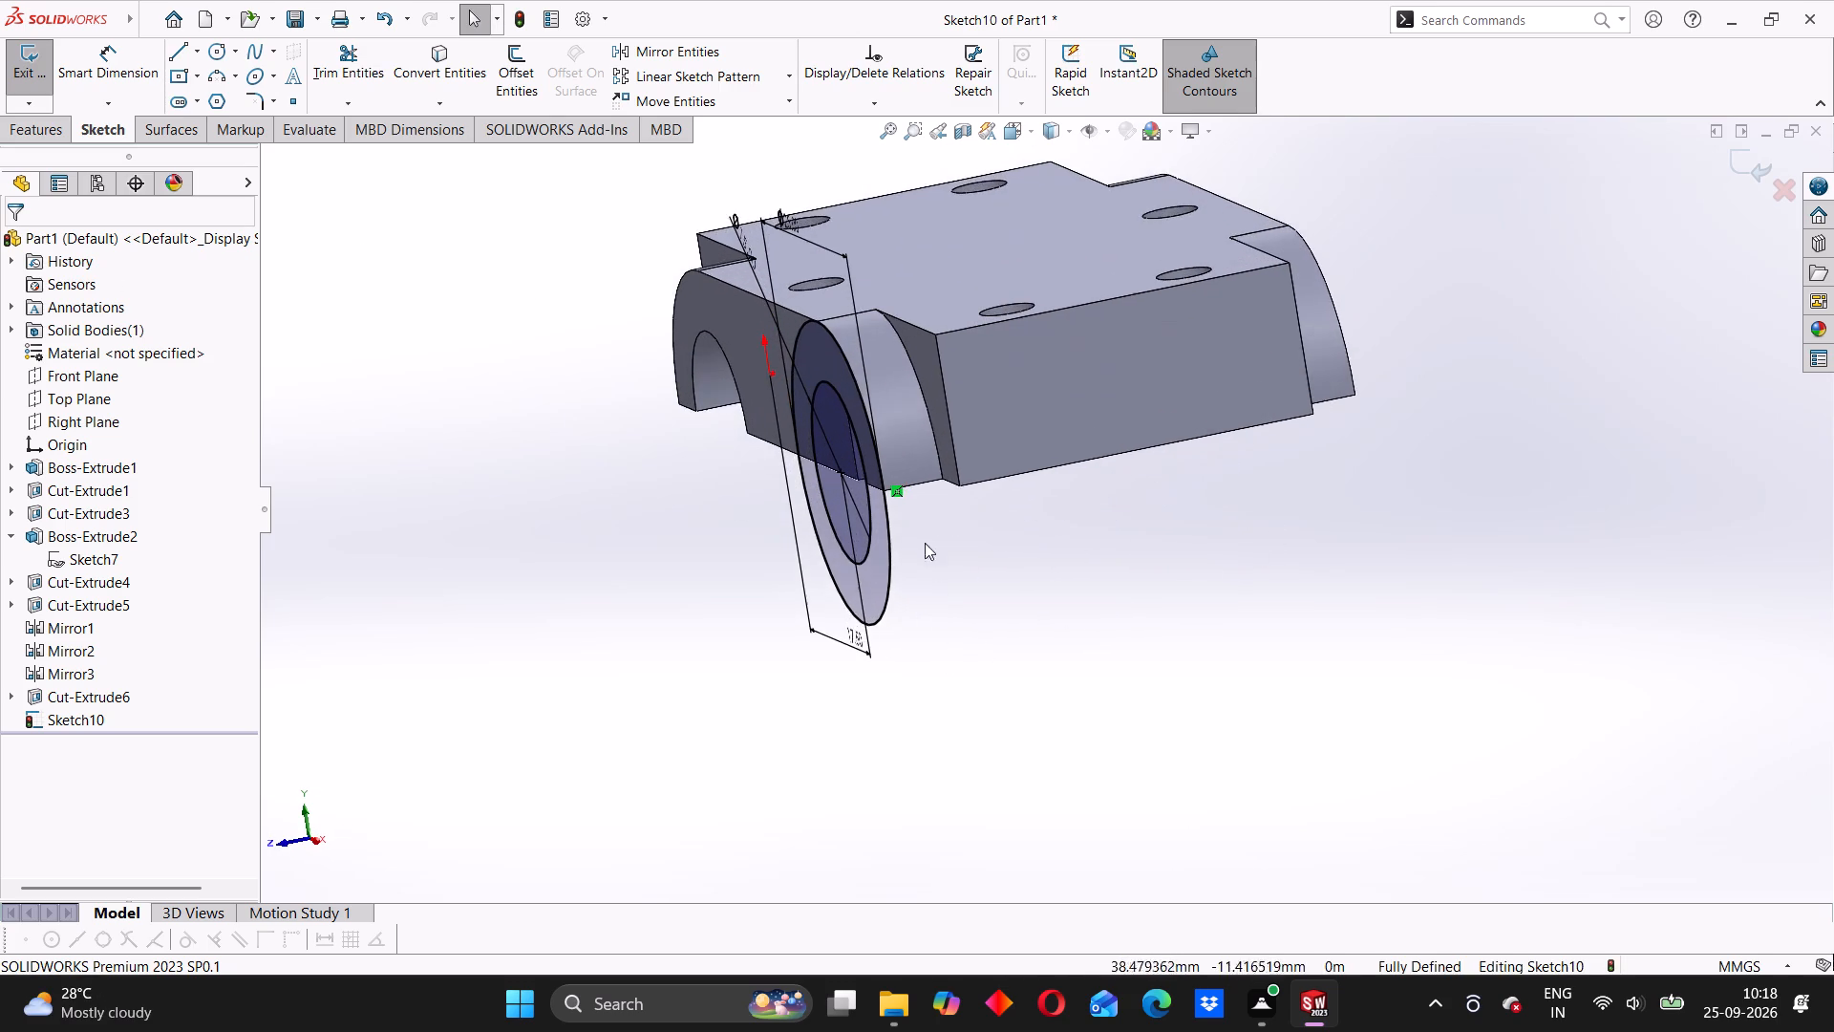
{"action": "middle_click_drag", "start_coordinate": [920, 536], "coordinate": [1011, 556]}
{"action": "middle_click_drag", "start_coordinate": [992, 531], "coordinate": [901, 558]}
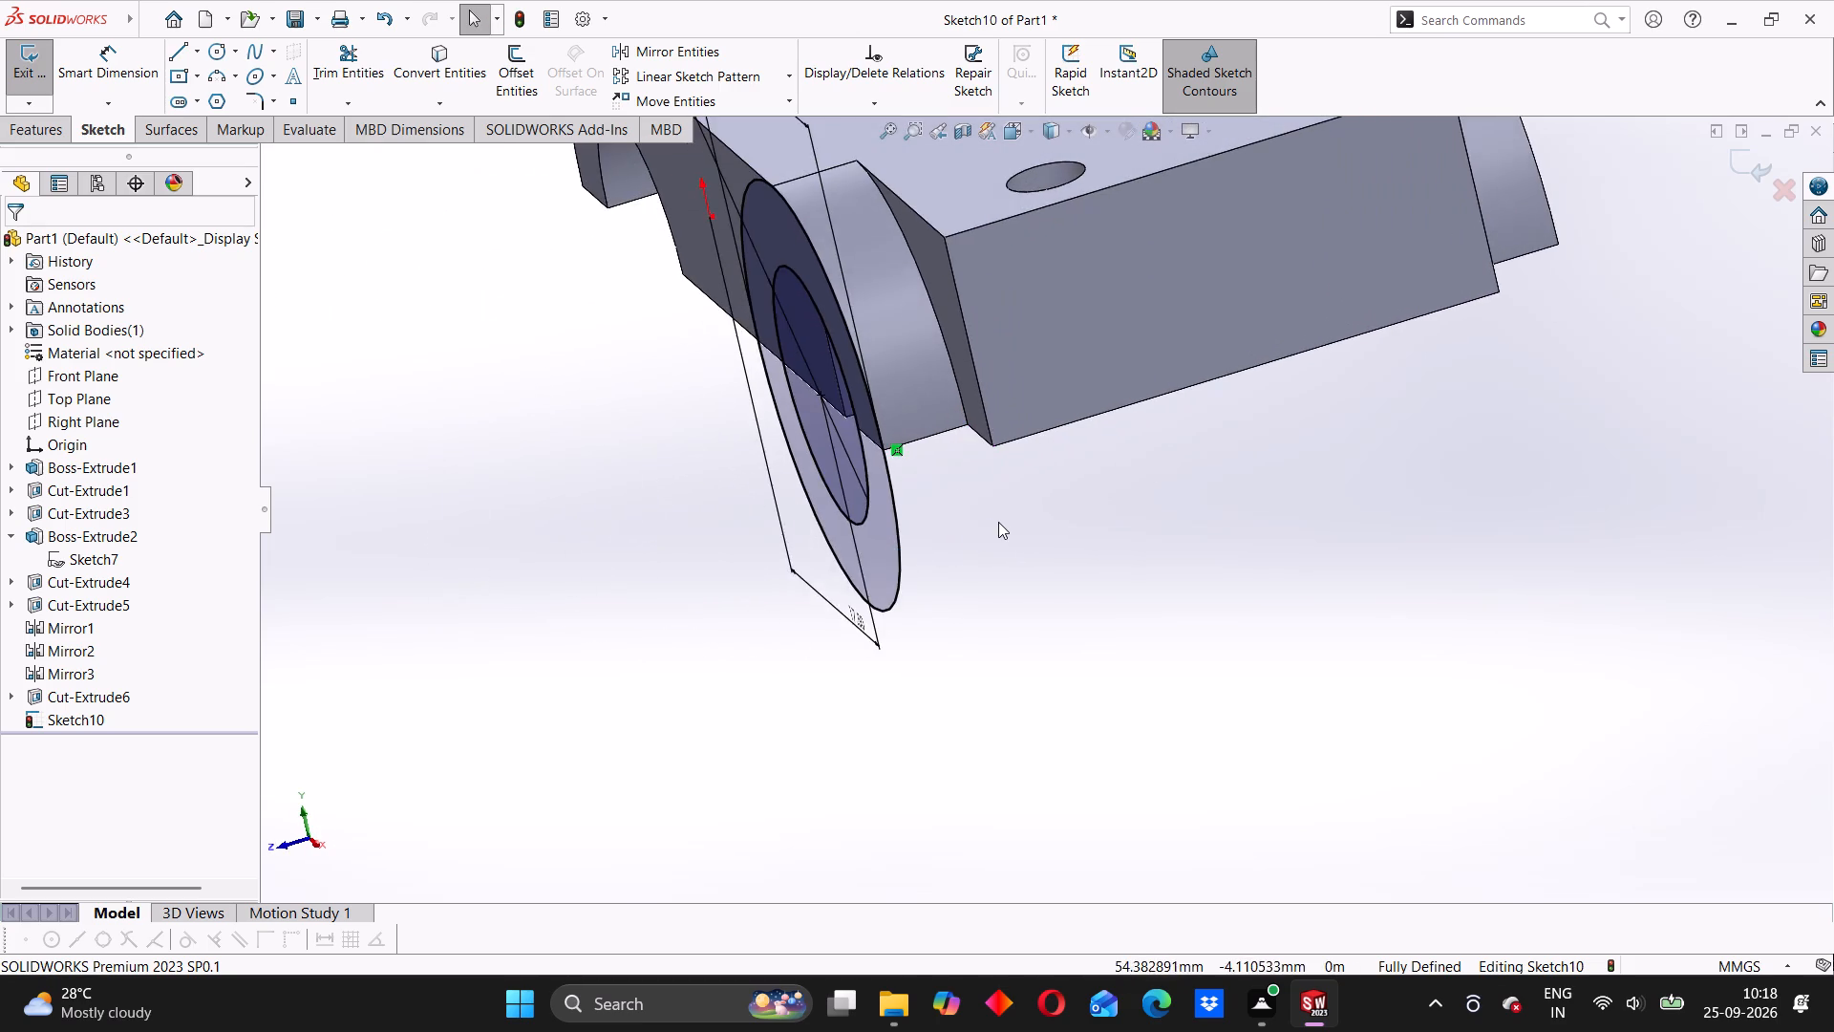
{"action": "scroll", "coordinate": [998, 522], "scroll_direction": "up", "scroll_amount": 3}
{"action": "scroll", "coordinate": [1104, 529], "scroll_direction": "up", "scroll_amount": 3}
{"action": "middle_click_drag", "start_coordinate": [1096, 524], "coordinate": [1179, 484]}
{"action": "scroll", "coordinate": [1123, 478], "scroll_direction": "down", "scroll_amount": 3}
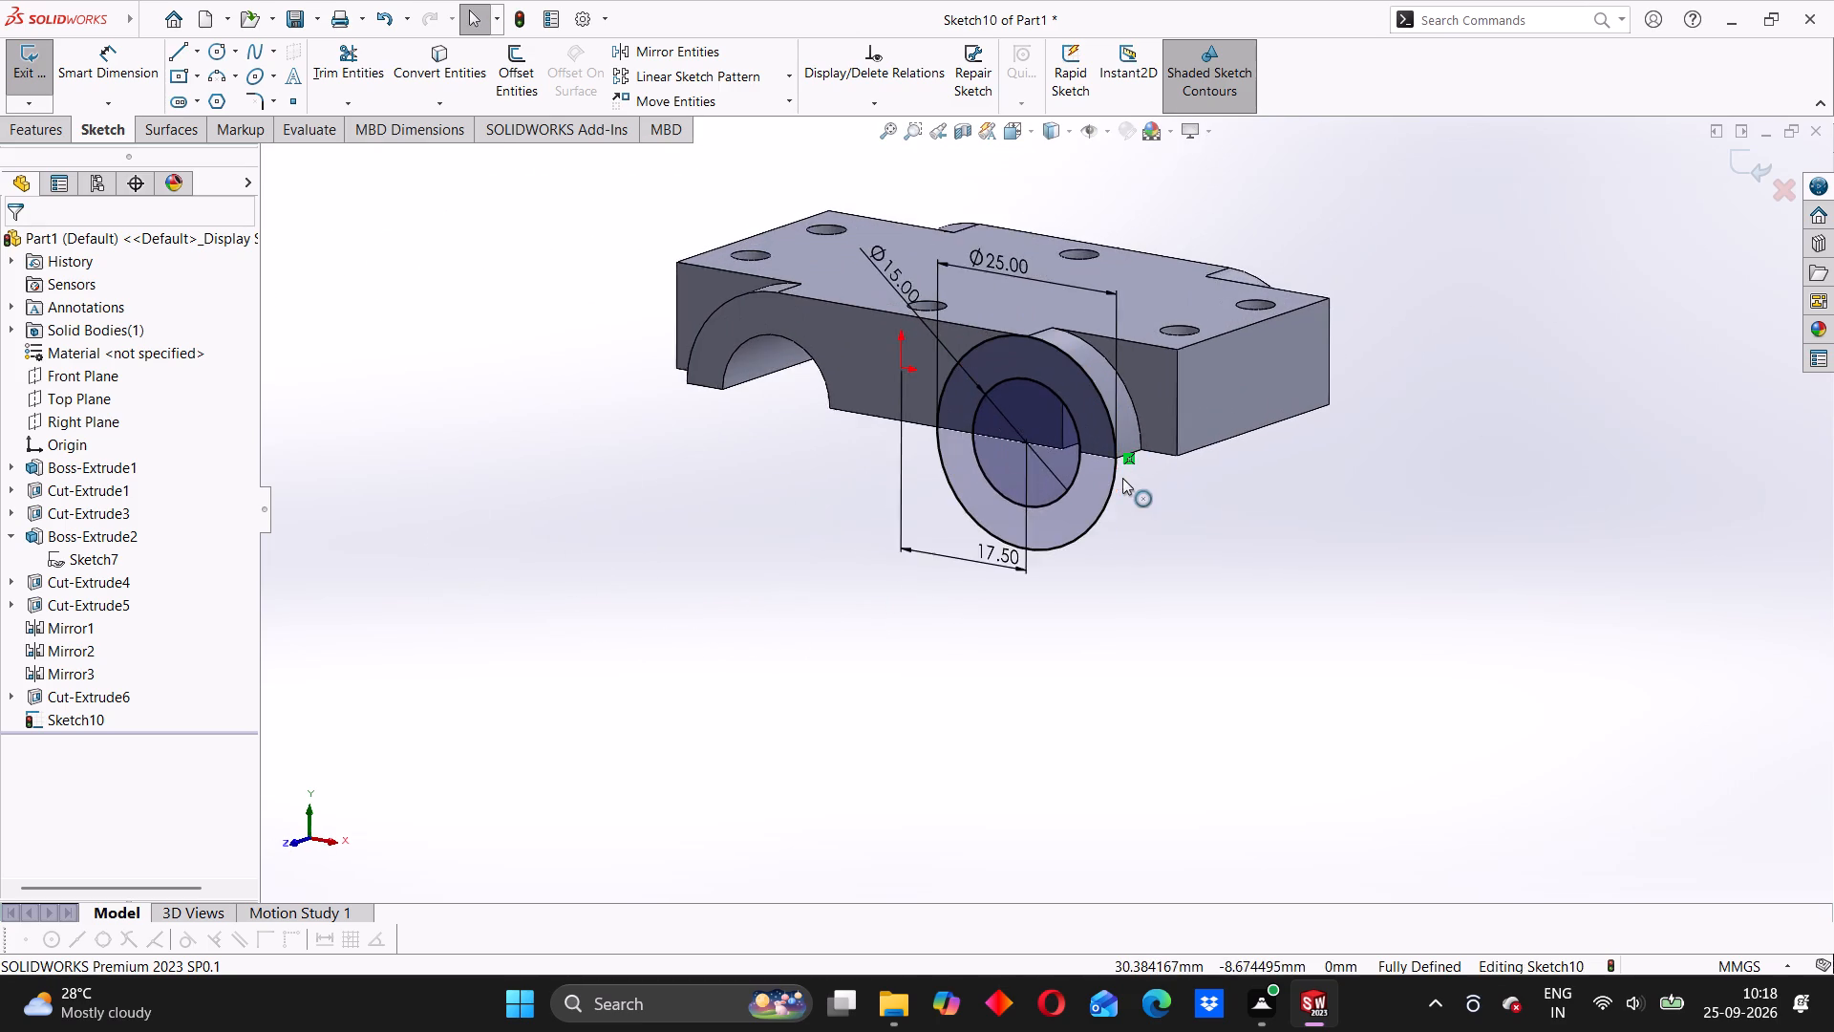
{"action": "scroll", "coordinate": [1014, 479], "scroll_direction": "down", "scroll_amount": 2}
{"action": "middle_click_drag", "start_coordinate": [1290, 545], "coordinate": [1274, 555]}
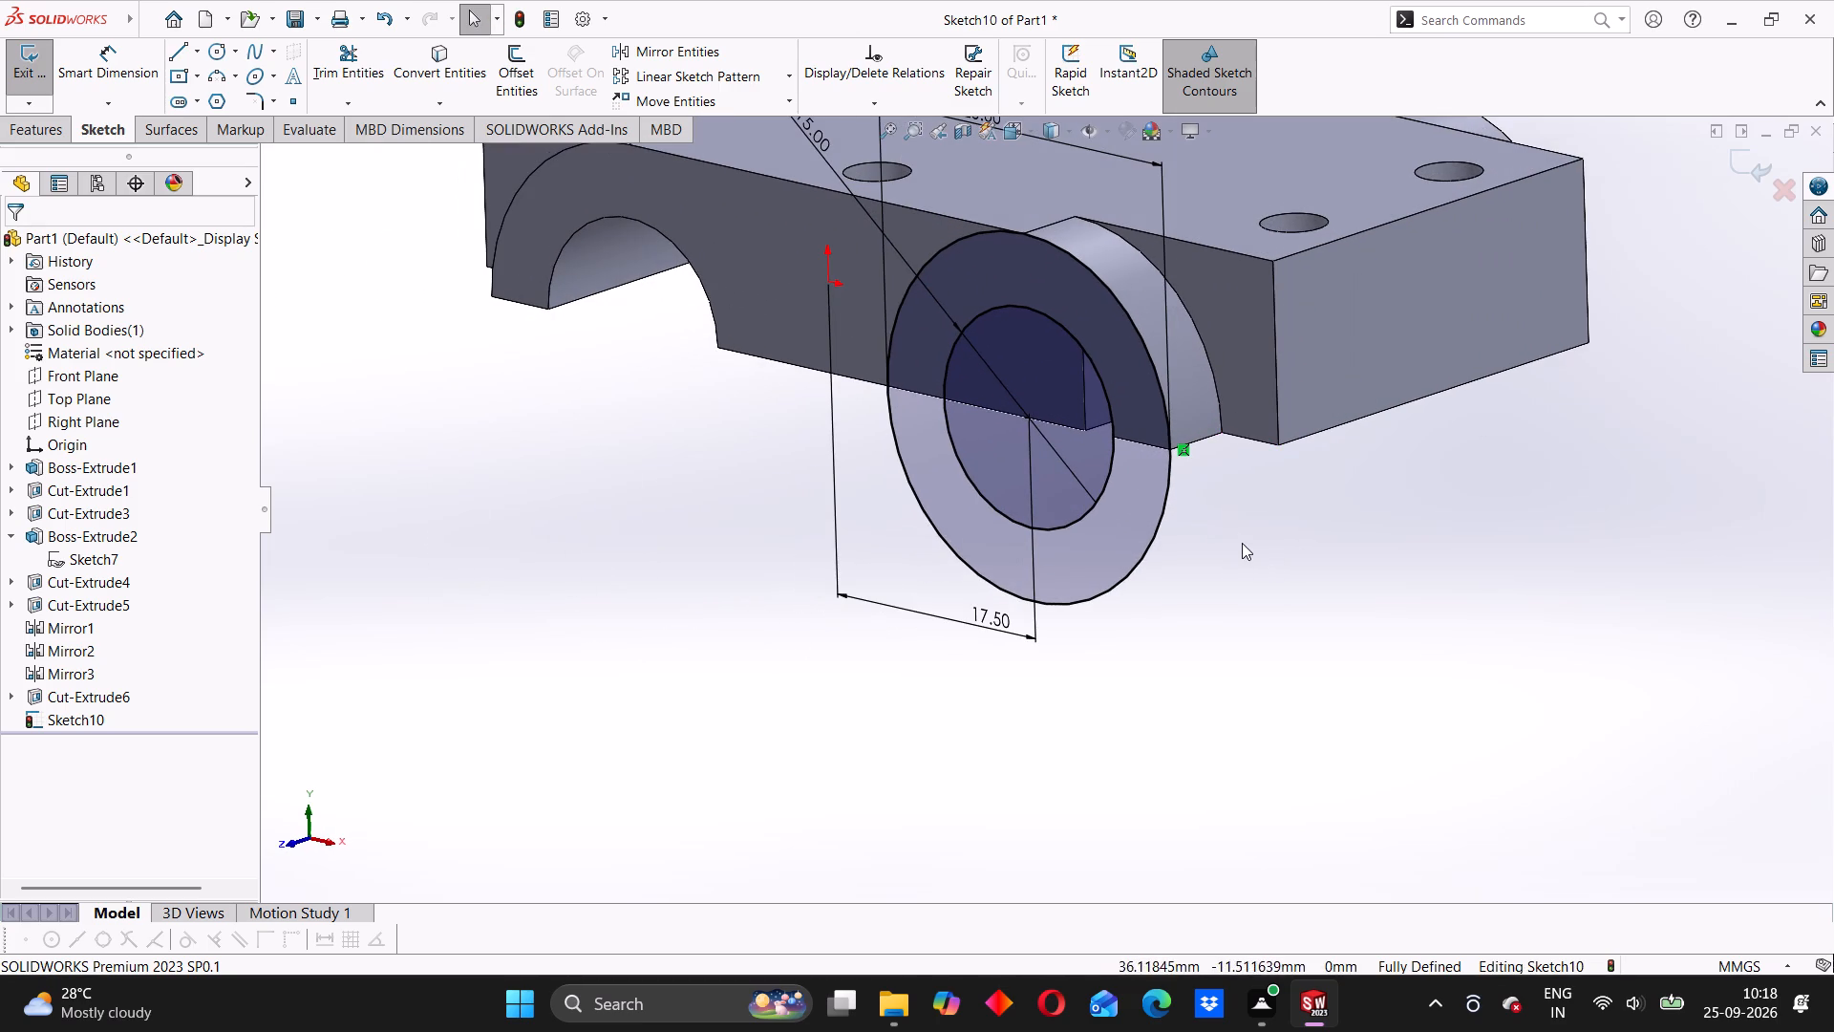
{"action": "scroll", "coordinate": [1164, 524], "scroll_direction": "up", "scroll_amount": 2}
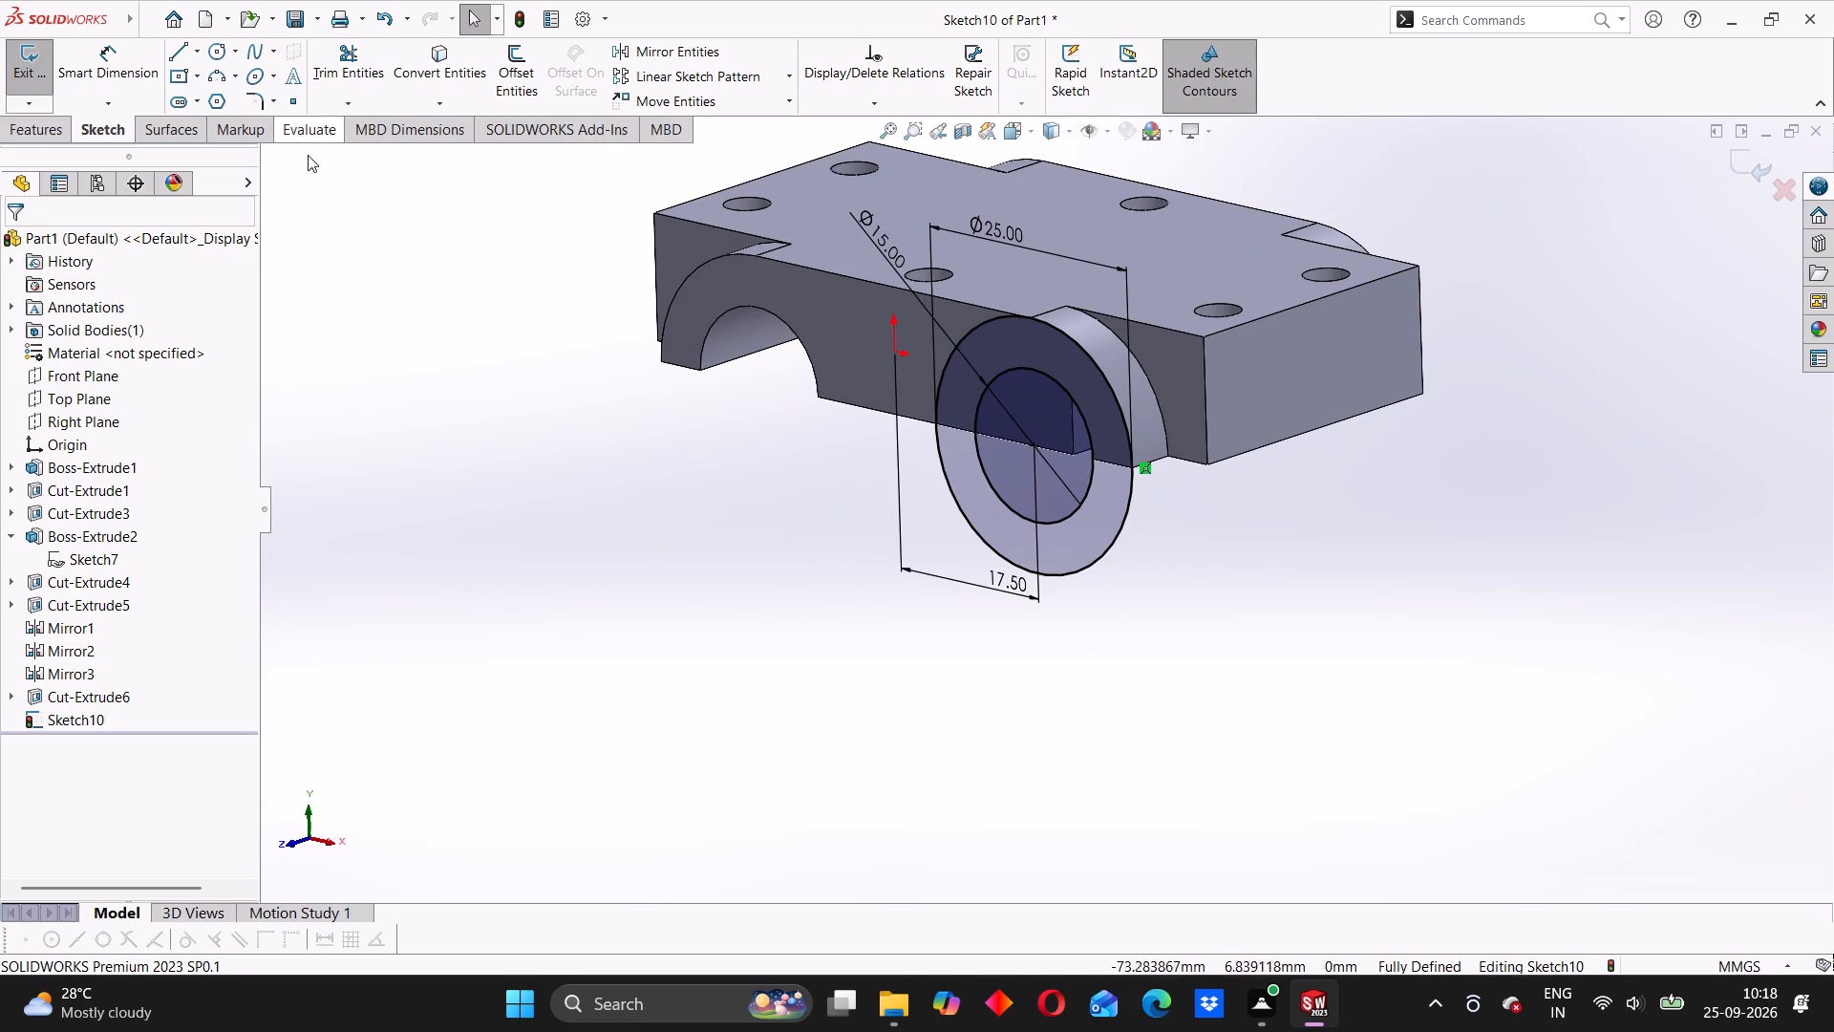
Cut-extrude only the inner 15 mm circle Through All along the block to form the second half-round bore.
{"action": "left_click", "coordinate": [37, 130]}
{"action": "left_click", "coordinate": [330, 76]}
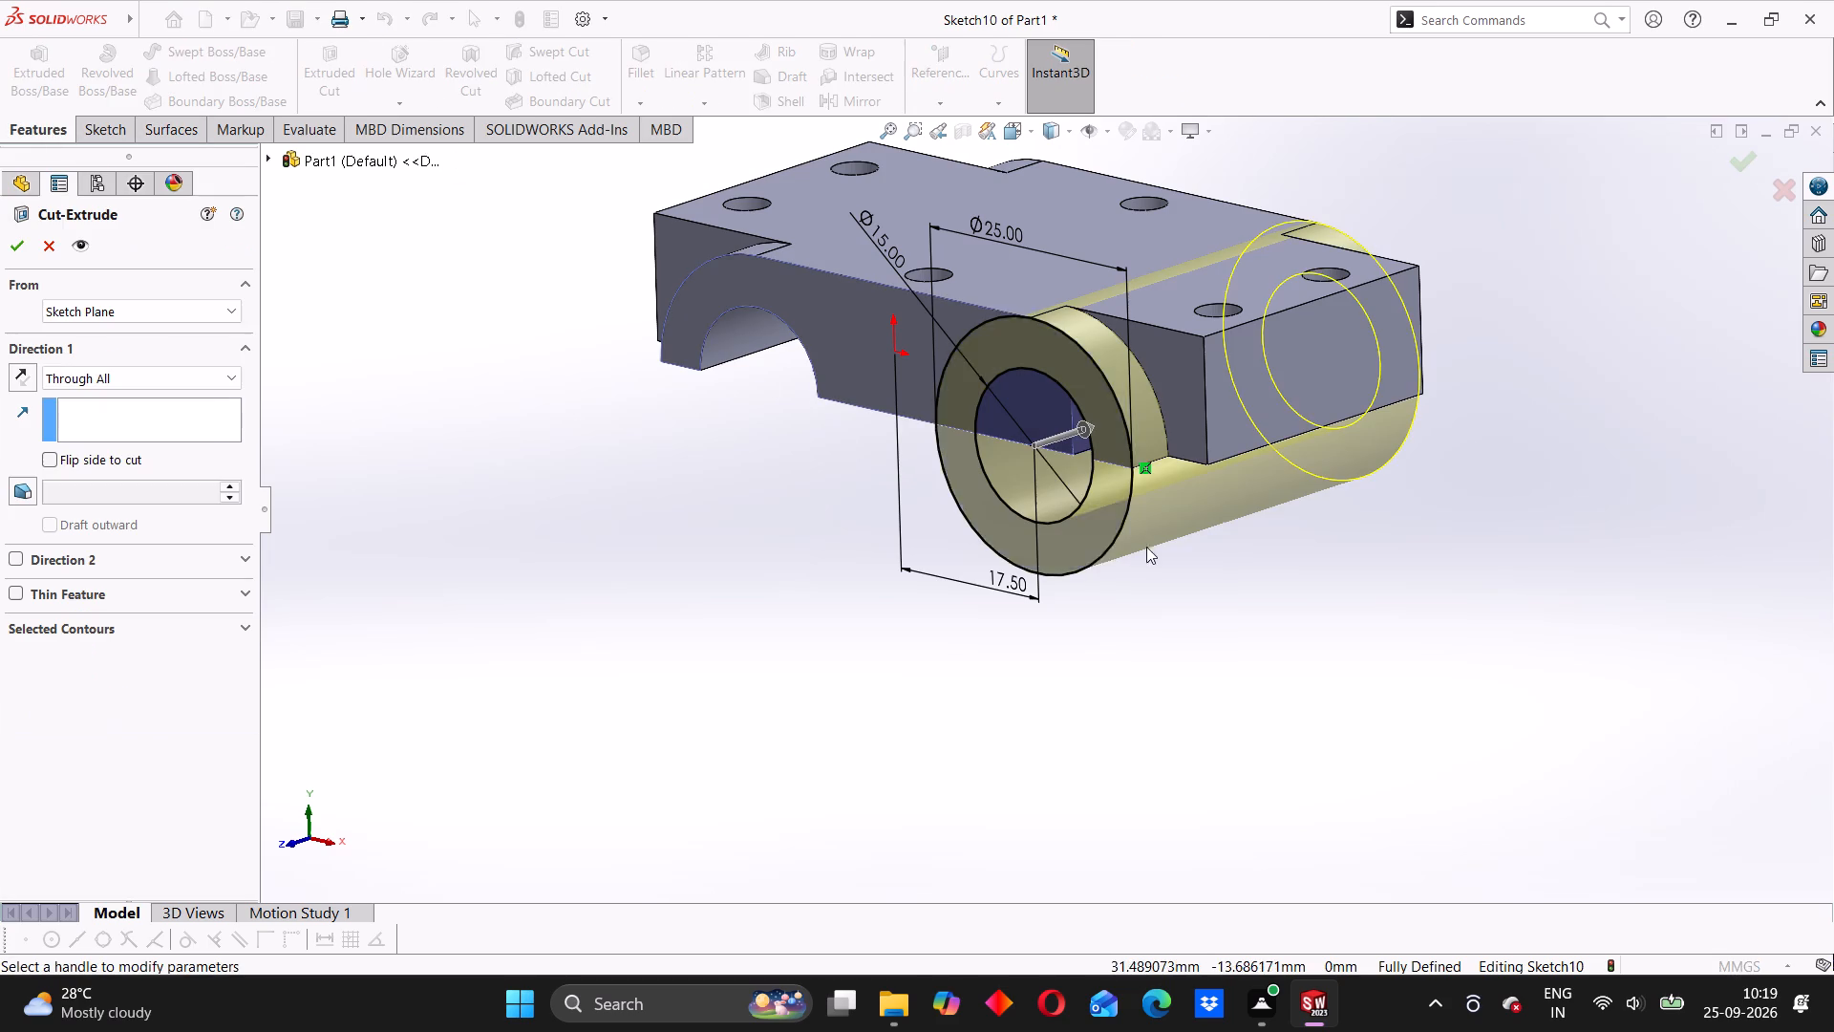
{"action": "middle_click_drag", "start_coordinate": [1369, 607], "coordinate": [1283, 662]}
{"action": "middle_click_drag", "start_coordinate": [1289, 656], "coordinate": [1293, 666]}
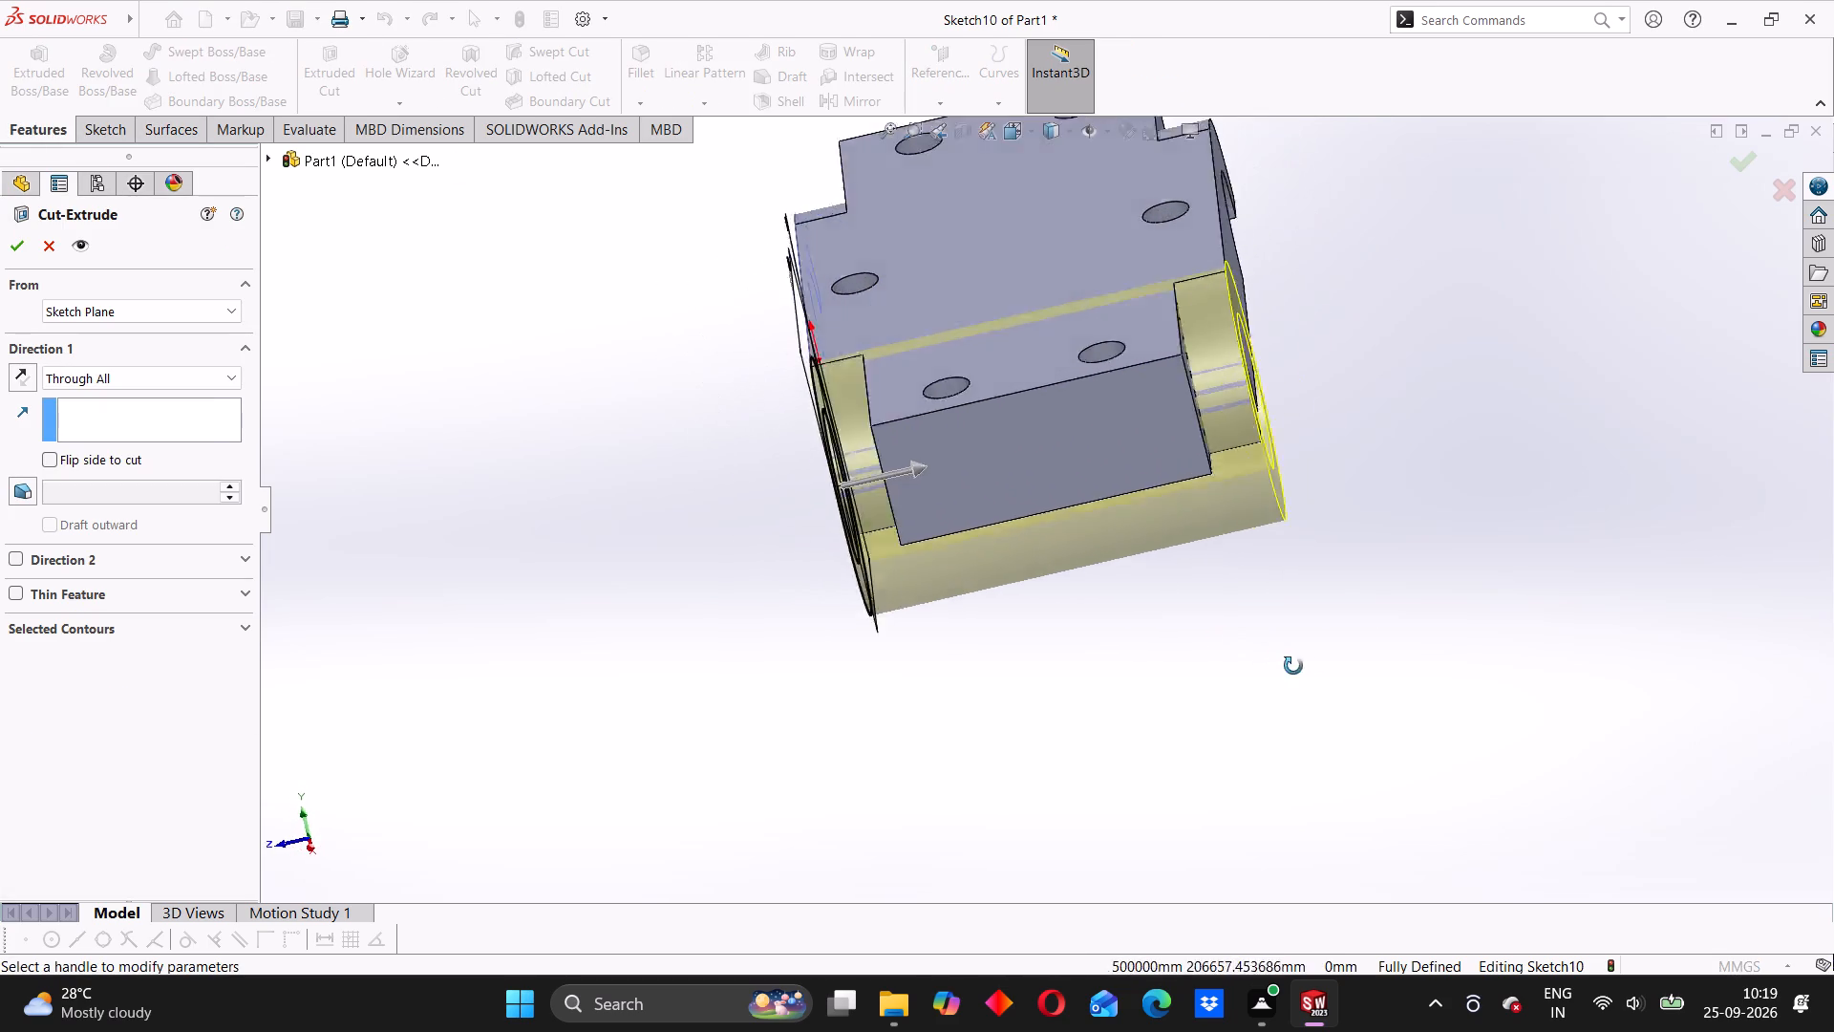
{"action": "middle_click_drag", "start_coordinate": [1293, 666], "coordinate": [1395, 663]}
{"action": "middle_click_drag", "start_coordinate": [1250, 652], "coordinate": [1295, 612]}
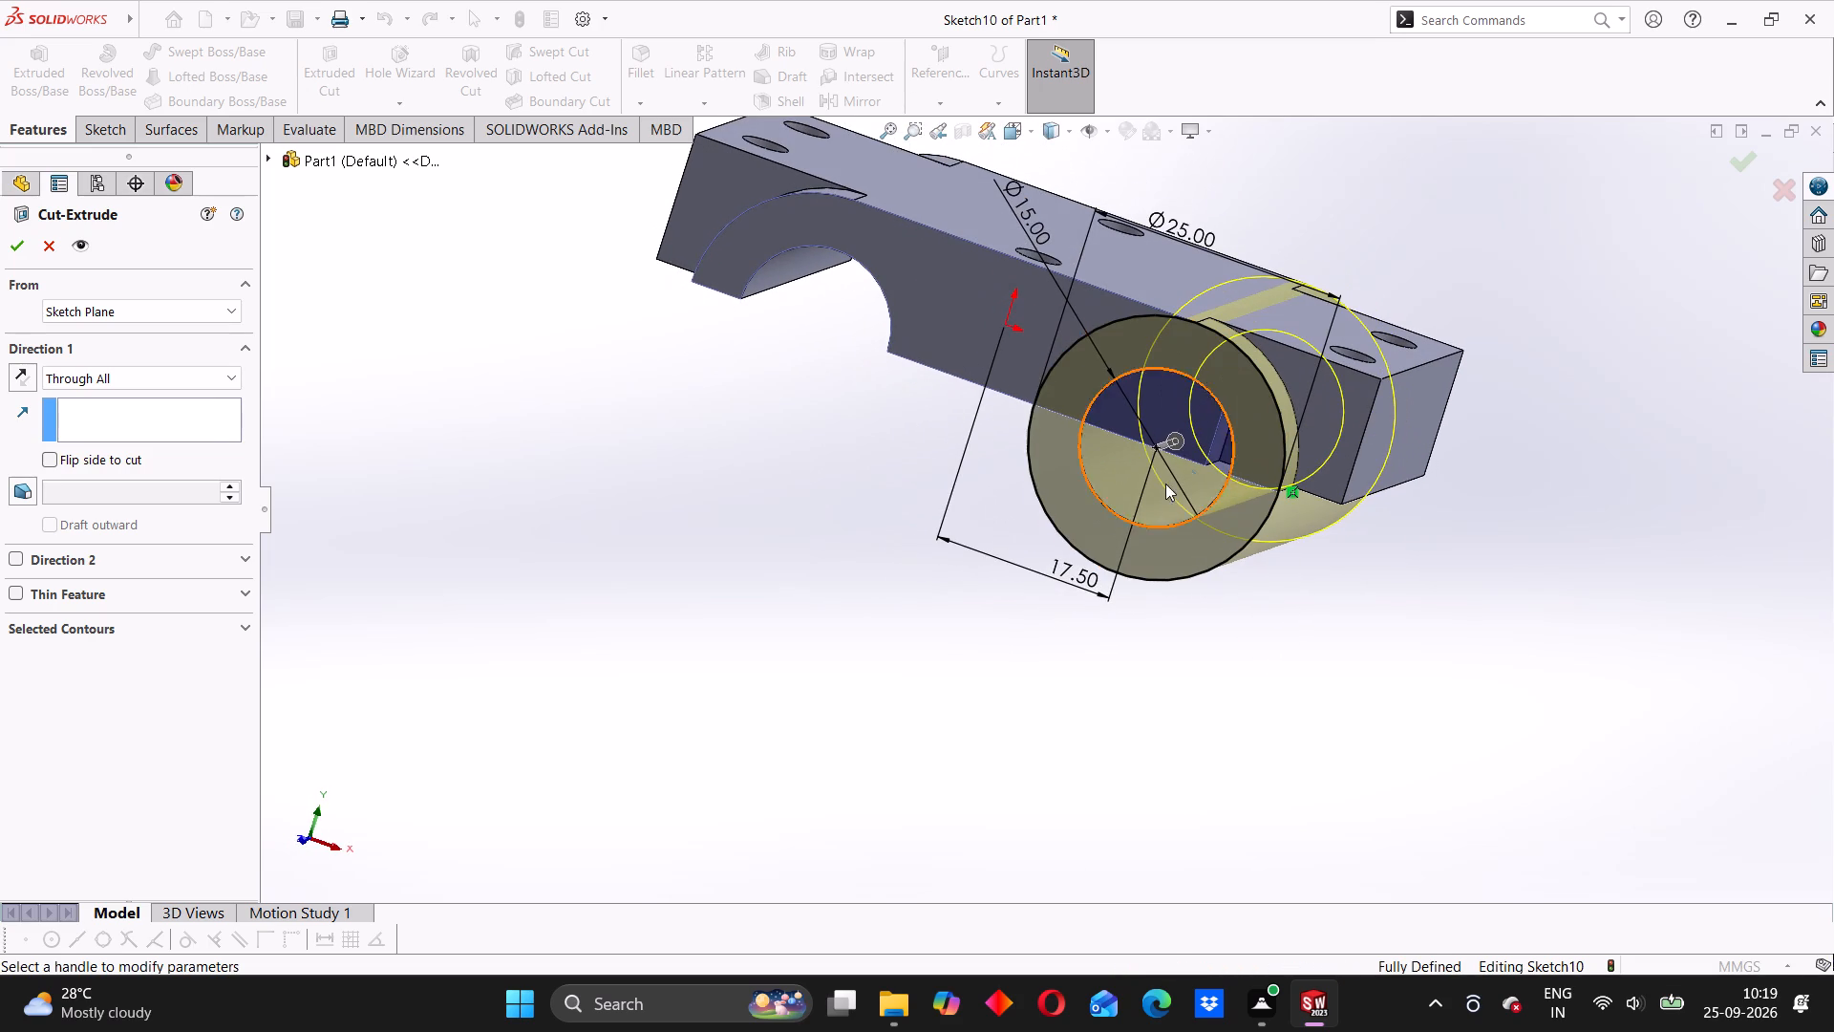
{"action": "left_click", "coordinate": [1162, 415]}
{"action": "left_click", "coordinate": [1120, 412]}
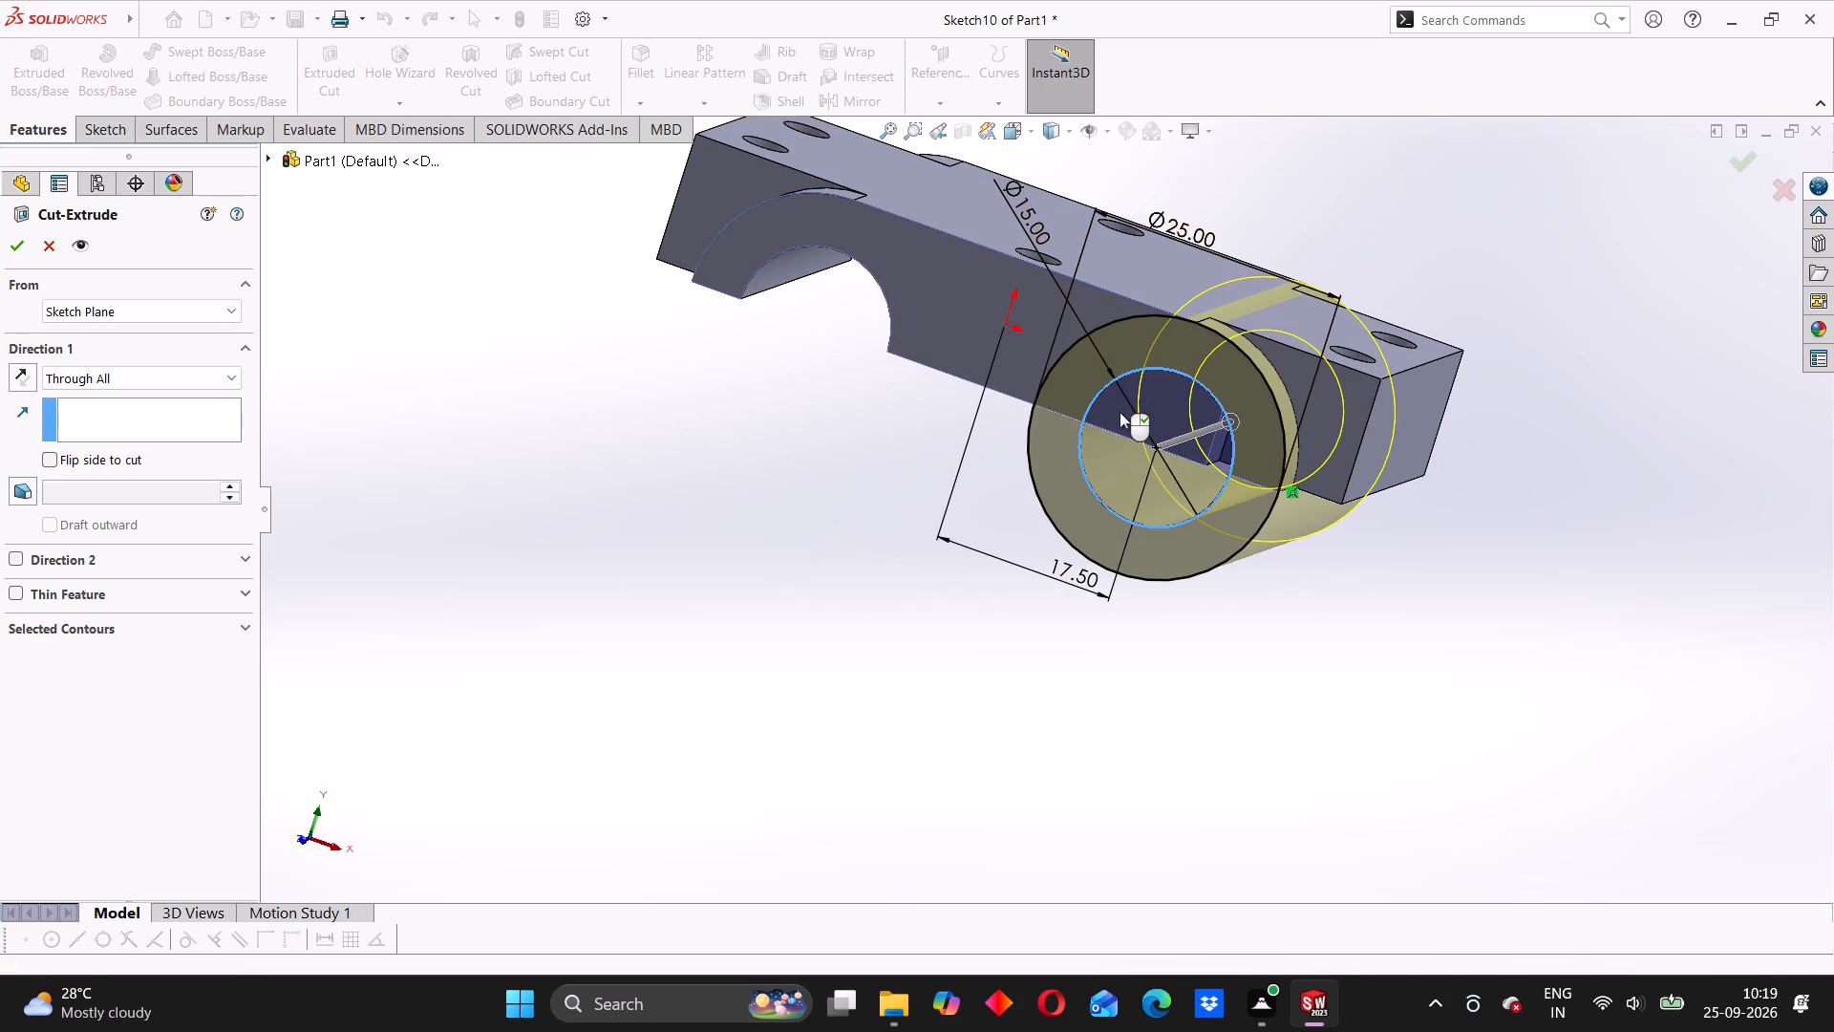
{"action": "middle_click_drag", "start_coordinate": [1279, 636], "coordinate": [1090, 665]}
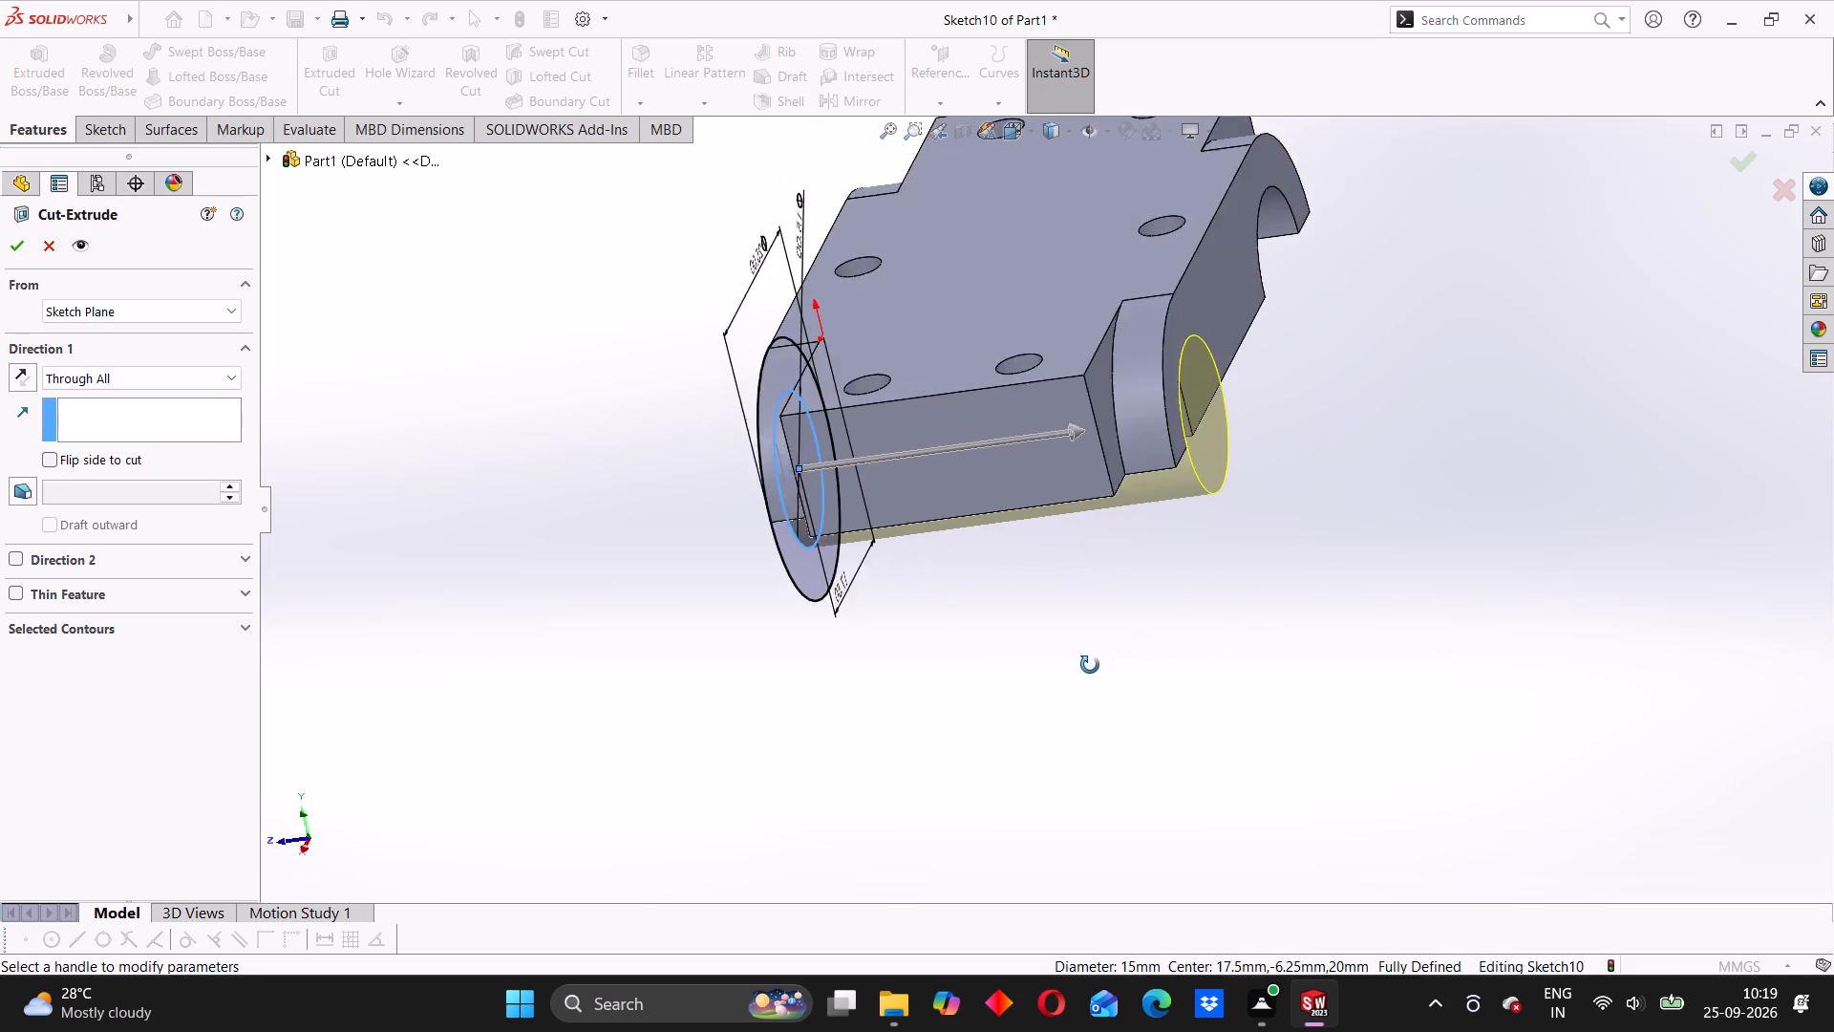
{"action": "middle_click_drag", "start_coordinate": [1090, 665], "coordinate": [1237, 629]}
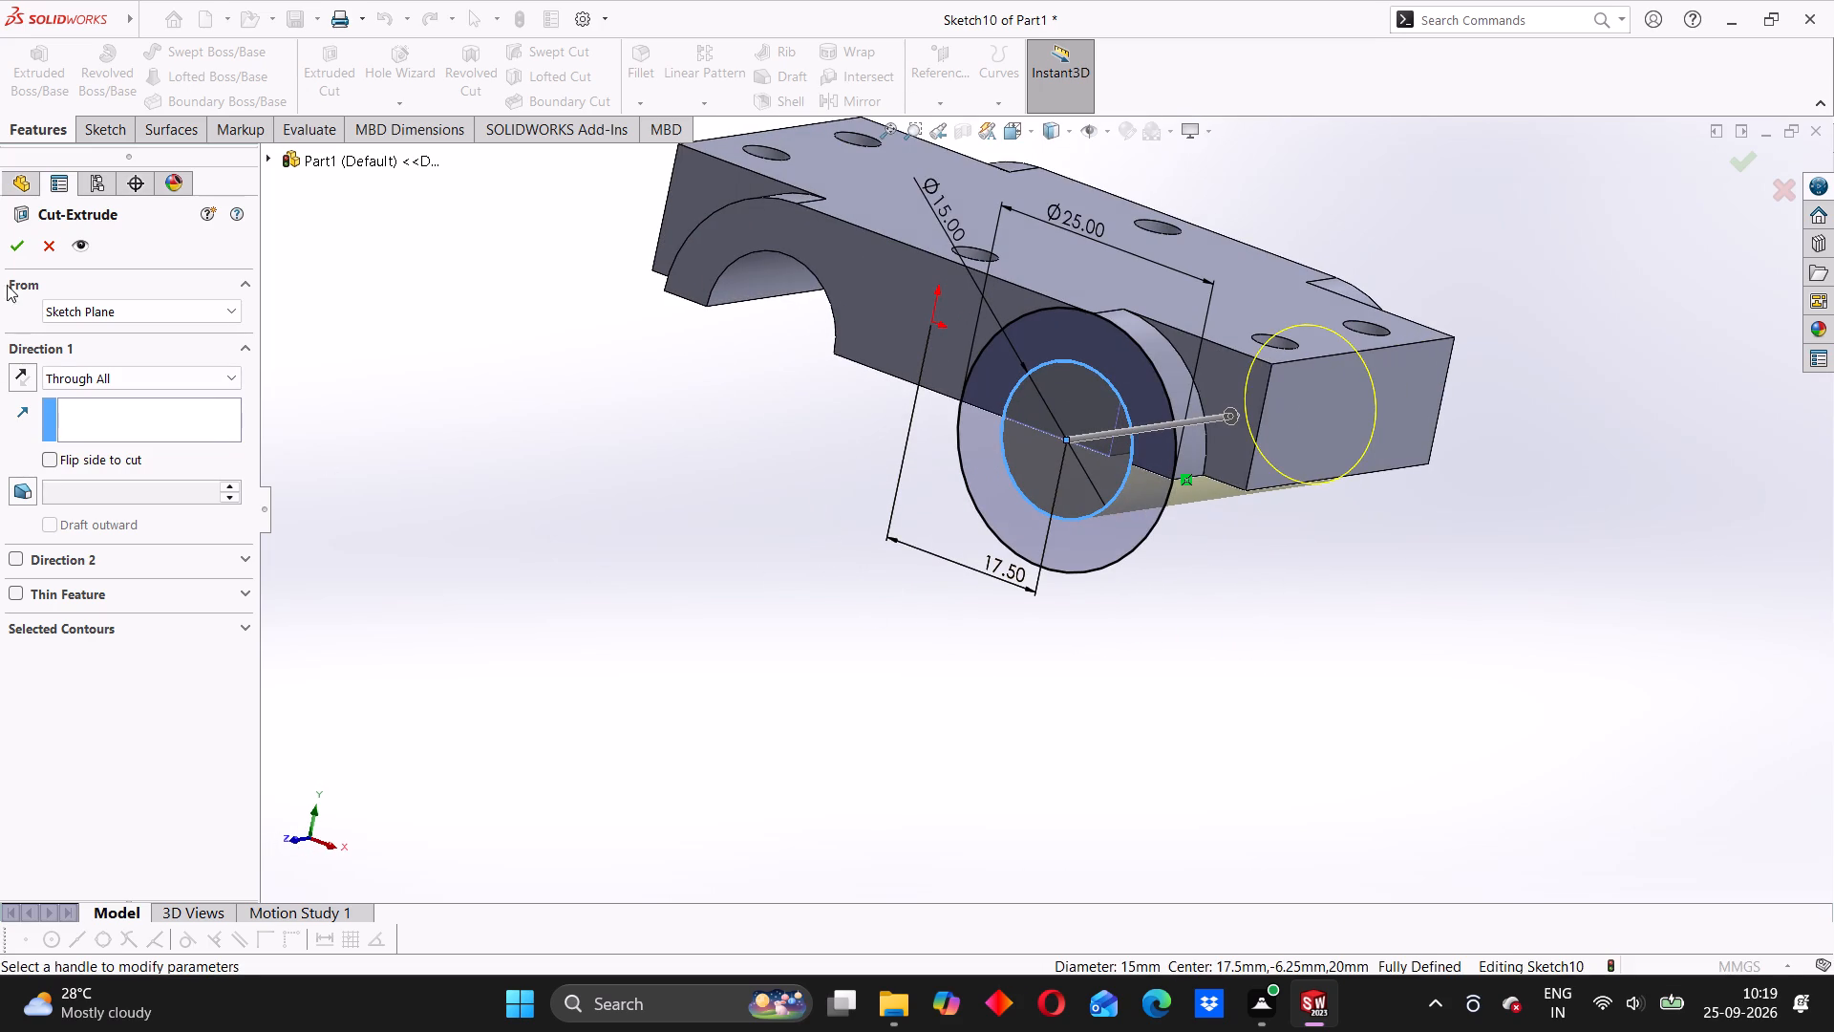
{"action": "left_click", "coordinate": [14, 246]}
Inspect the new half-round bore and the curved bosses on the block from several angles.
{"action": "middle_click_drag", "start_coordinate": [1240, 532], "coordinate": [1173, 562]}
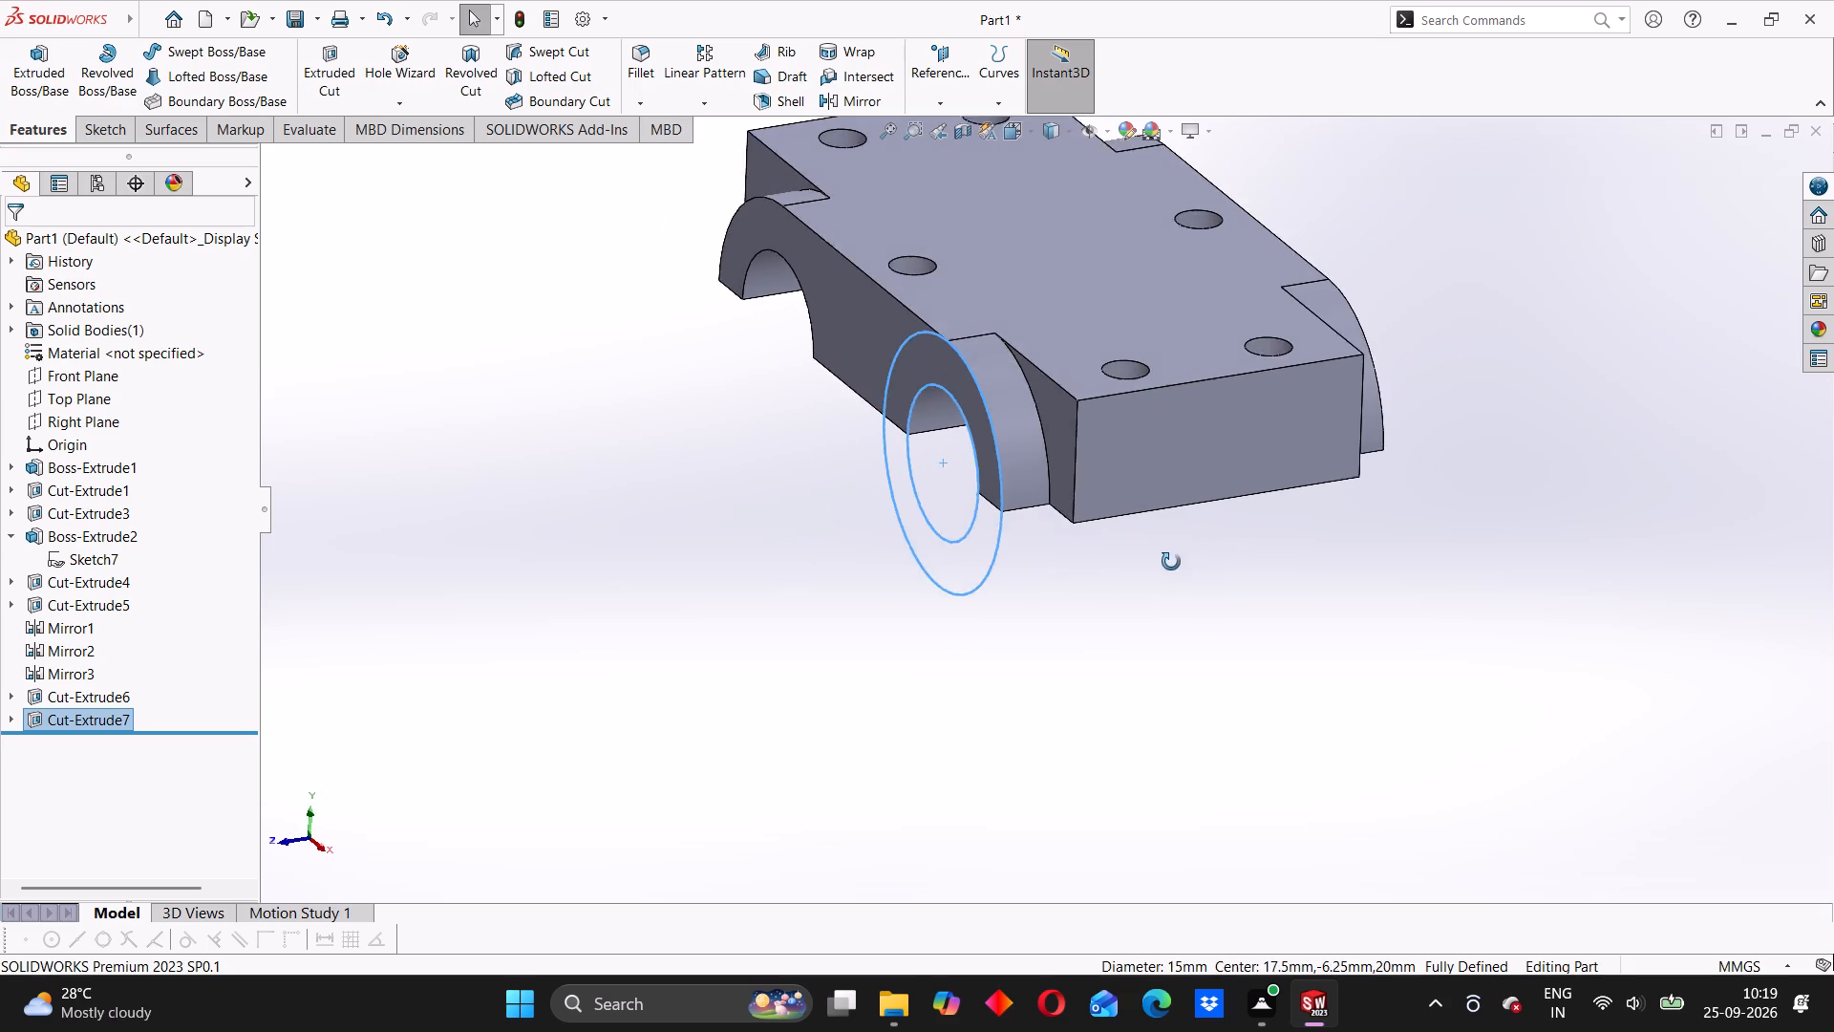
{"action": "left_click", "coordinate": [1128, 567]}
{"action": "middle_click_drag", "start_coordinate": [1276, 575], "coordinate": [1112, 614]}
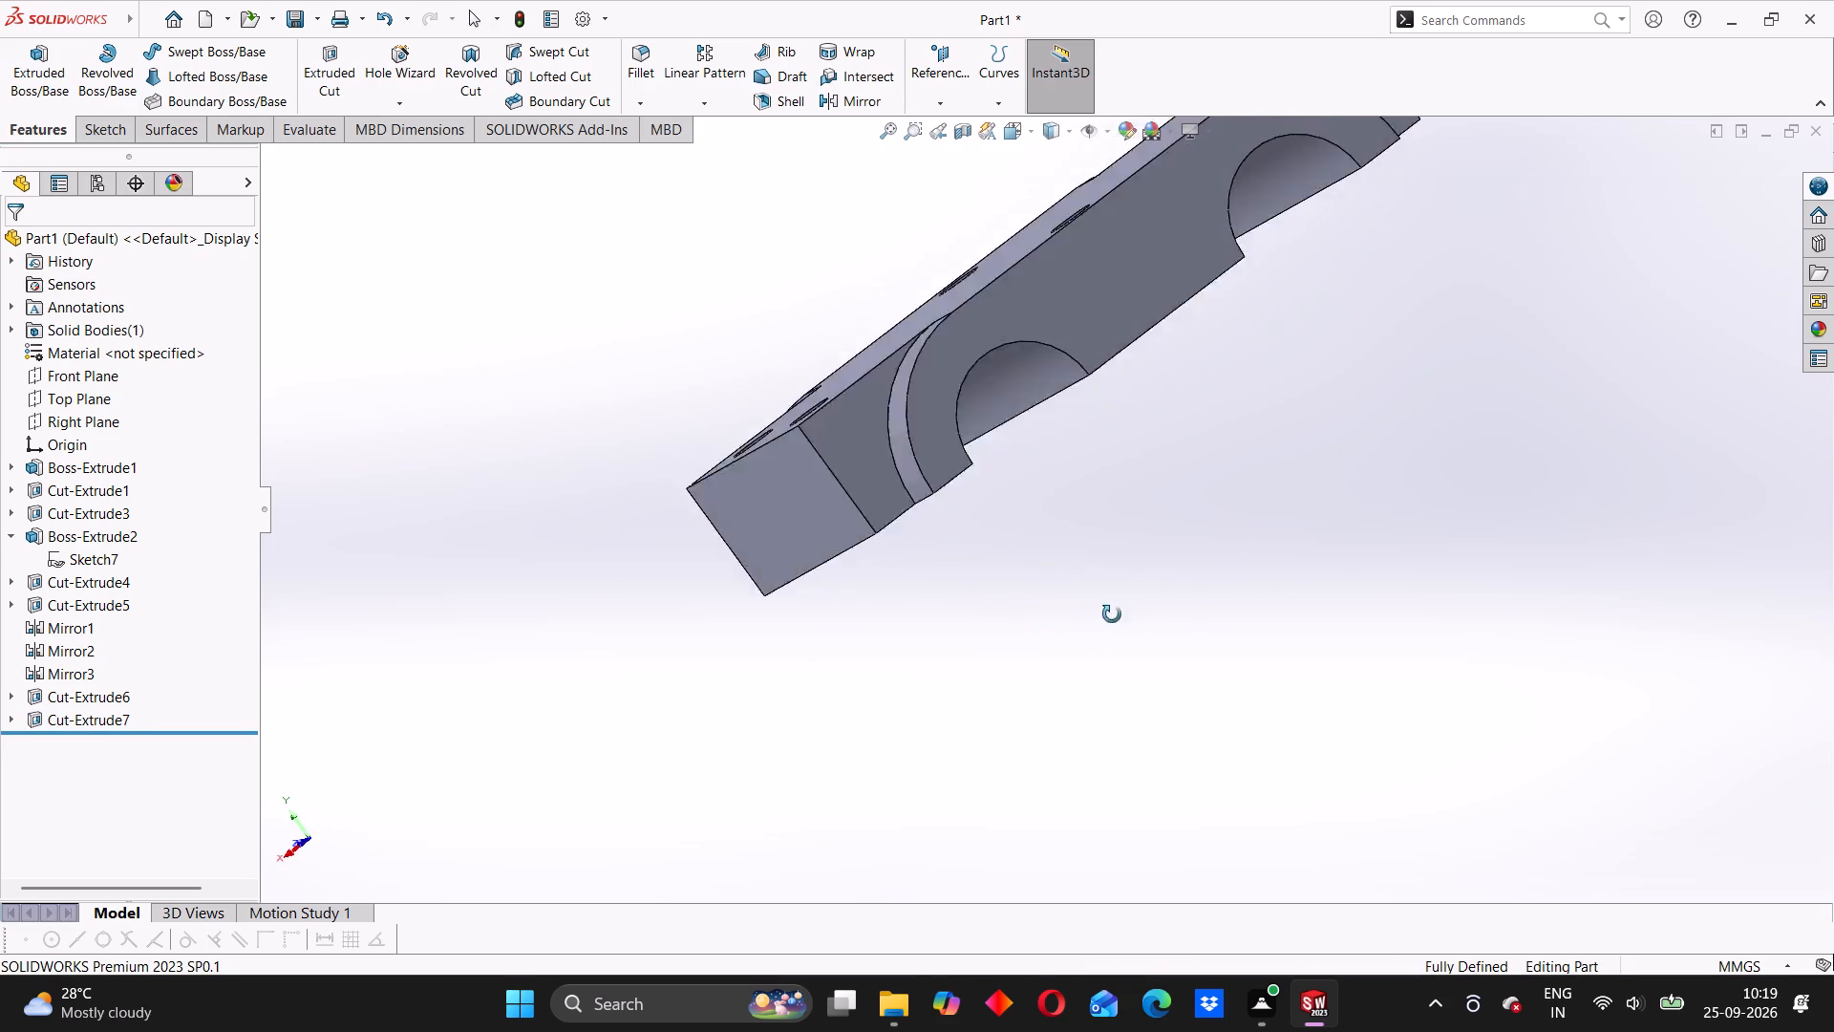
{"action": "middle_click_drag", "start_coordinate": [1112, 614], "coordinate": [1354, 550]}
{"action": "scroll", "coordinate": [889, 424], "scroll_direction": "up", "scroll_amount": 2}
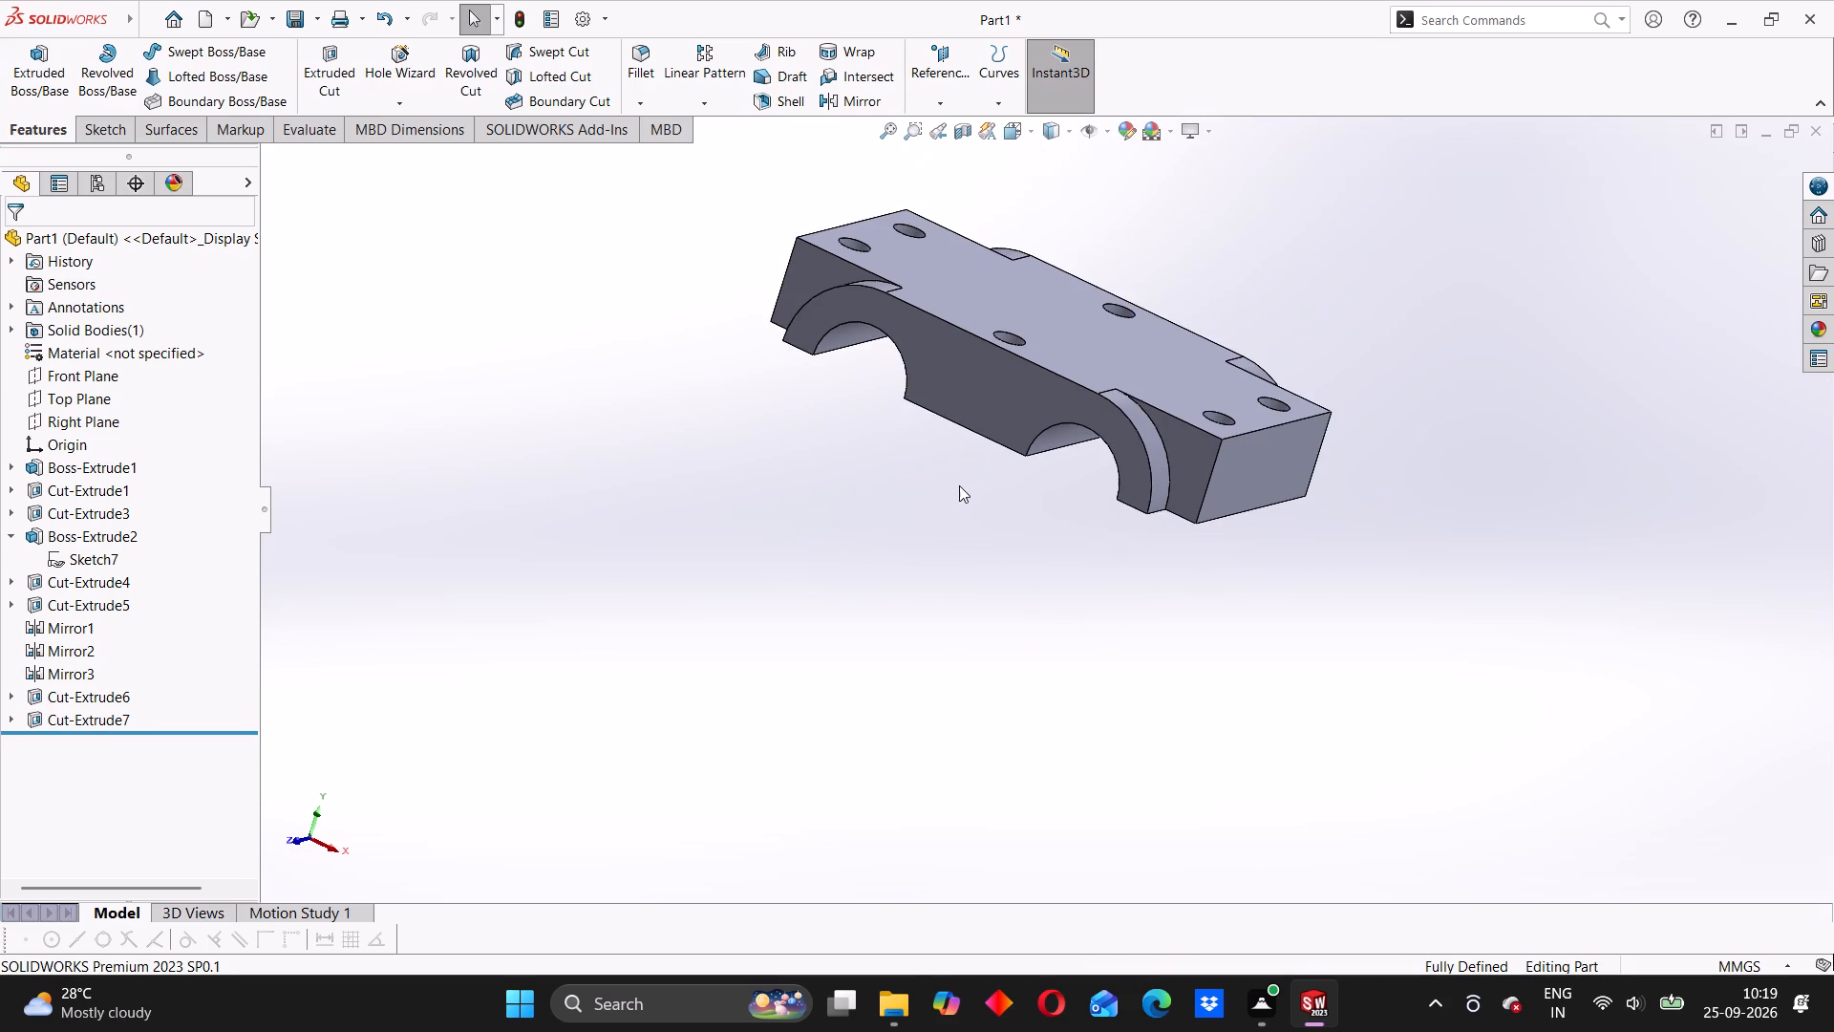
{"action": "middle_click_drag", "start_coordinate": [954, 487], "coordinate": [1014, 487]}
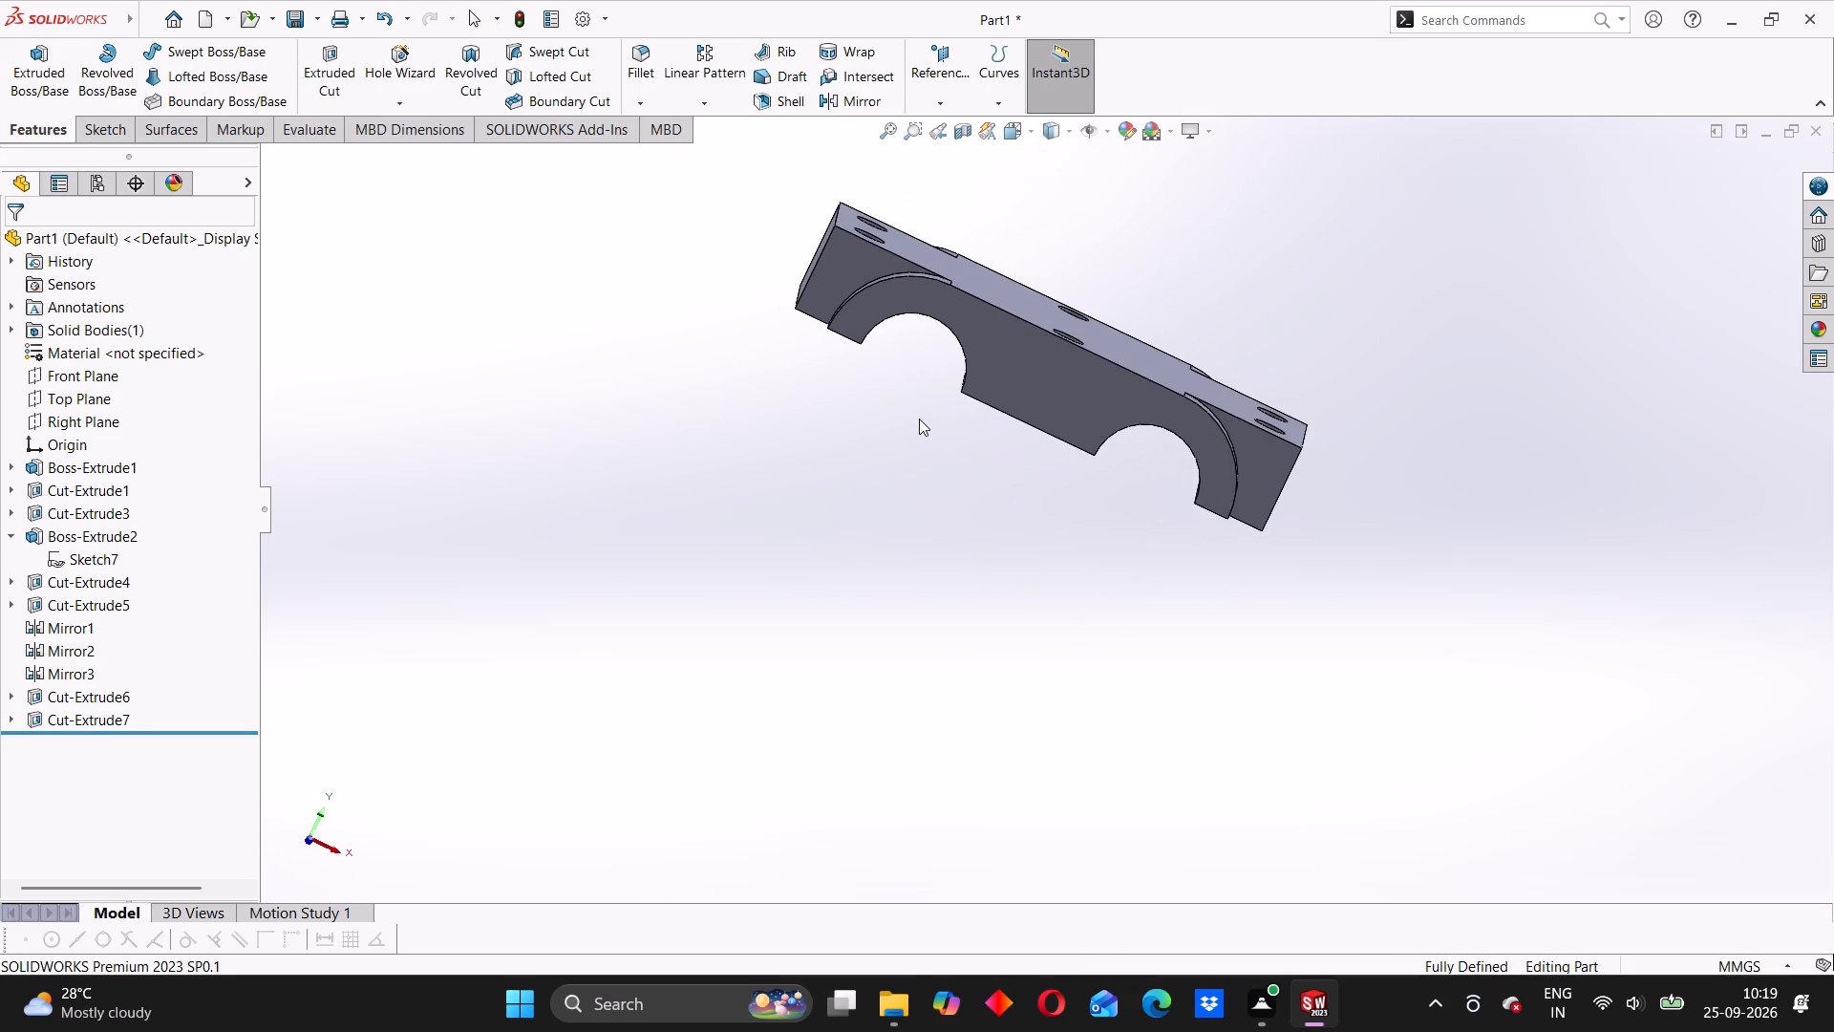
{"action": "scroll", "coordinate": [919, 419], "scroll_direction": "down", "scroll_amount": 2}
{"action": "scroll", "coordinate": [919, 419], "scroll_direction": "up", "scroll_amount": 4}
{"action": "middle_click_drag", "start_coordinate": [919, 419], "coordinate": [893, 484]}
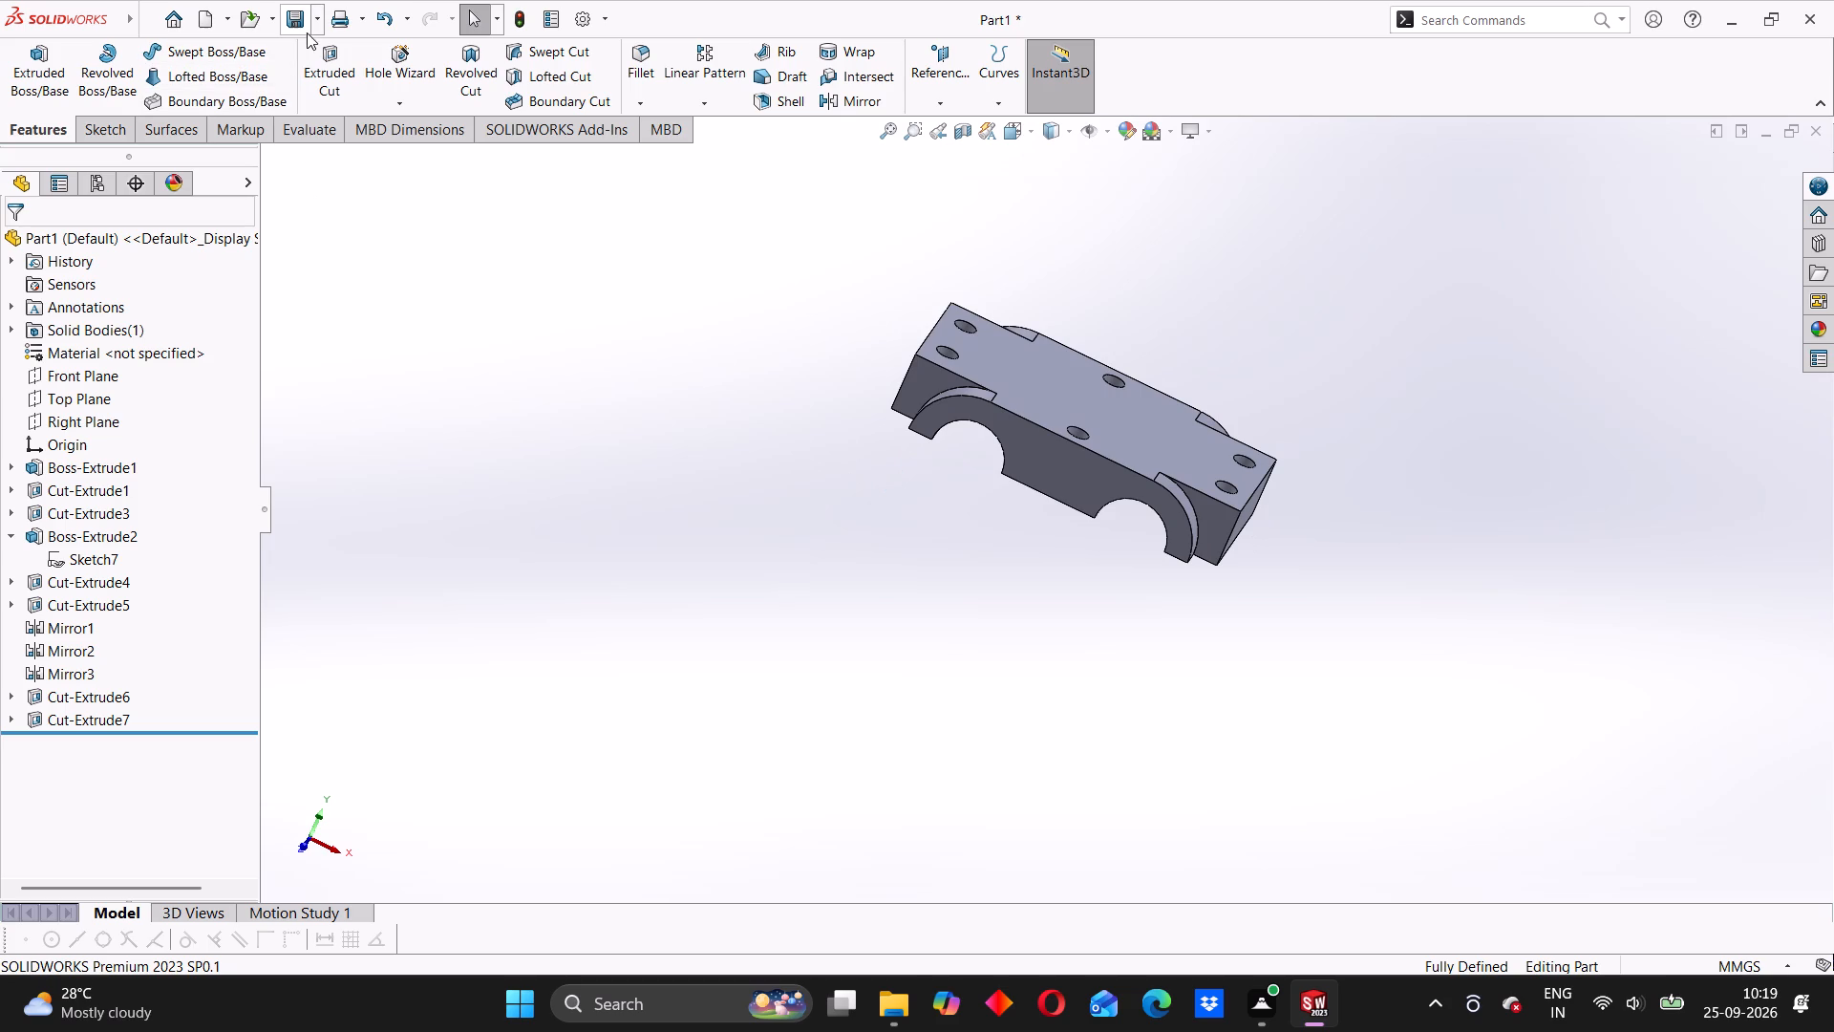
Save the part as Part1 in the ASSEMBLY 4 folder, replacing the existing file.
{"action": "left_click", "coordinate": [319, 16]}
{"action": "left_click", "coordinate": [331, 76]}
{"action": "scroll", "coordinate": [307, 246], "scroll_direction": "down", "scroll_amount": 8}
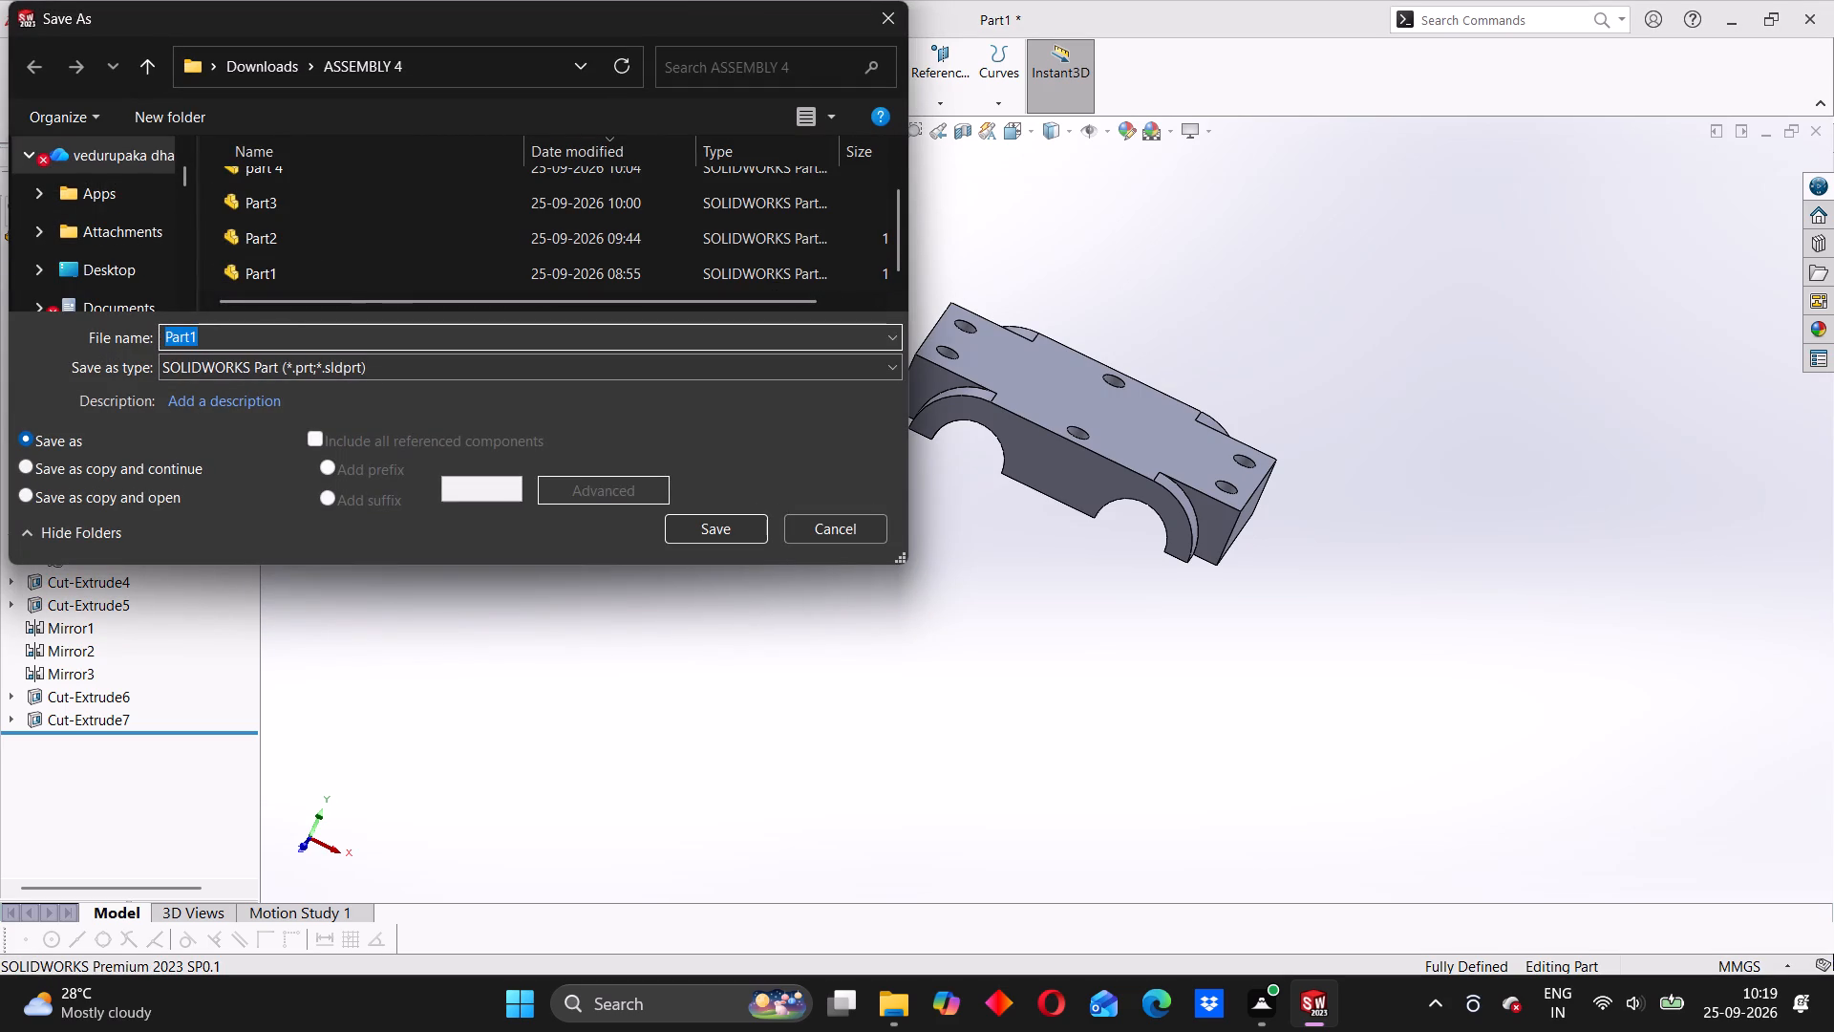
{"action": "left_click", "coordinate": [699, 528]}
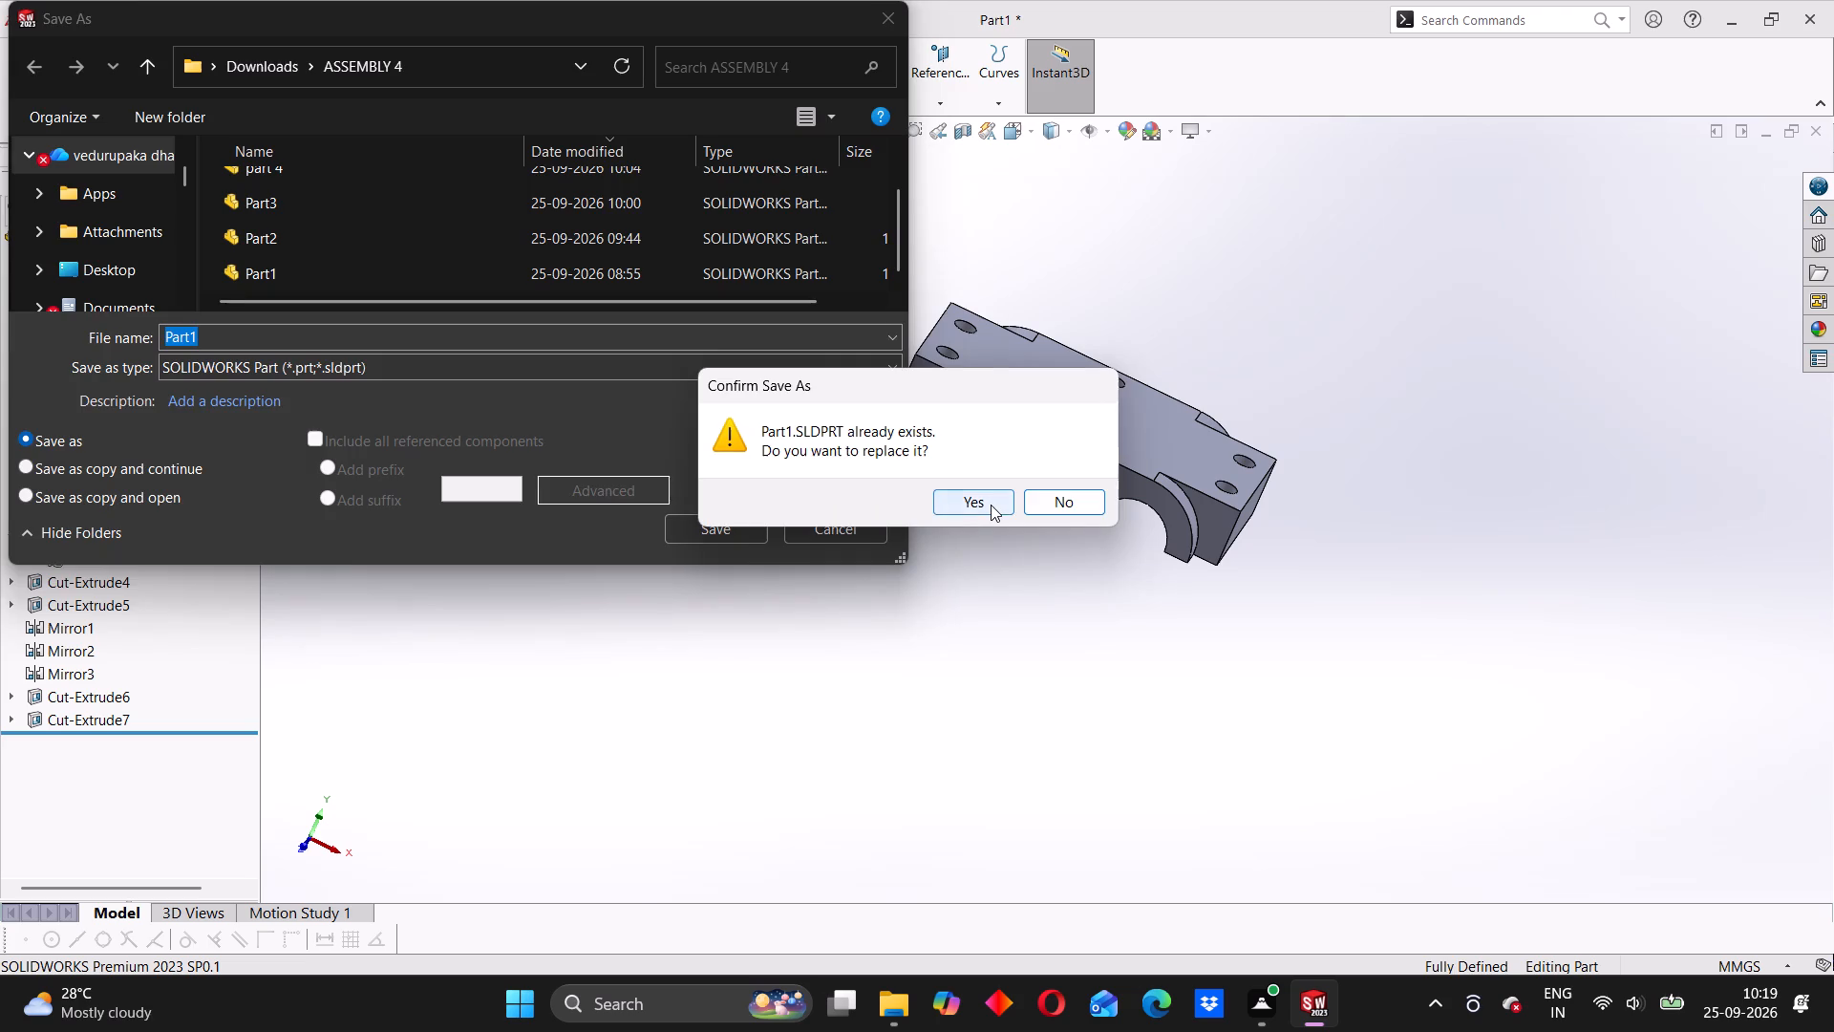
{"action": "left_click", "coordinate": [991, 505]}
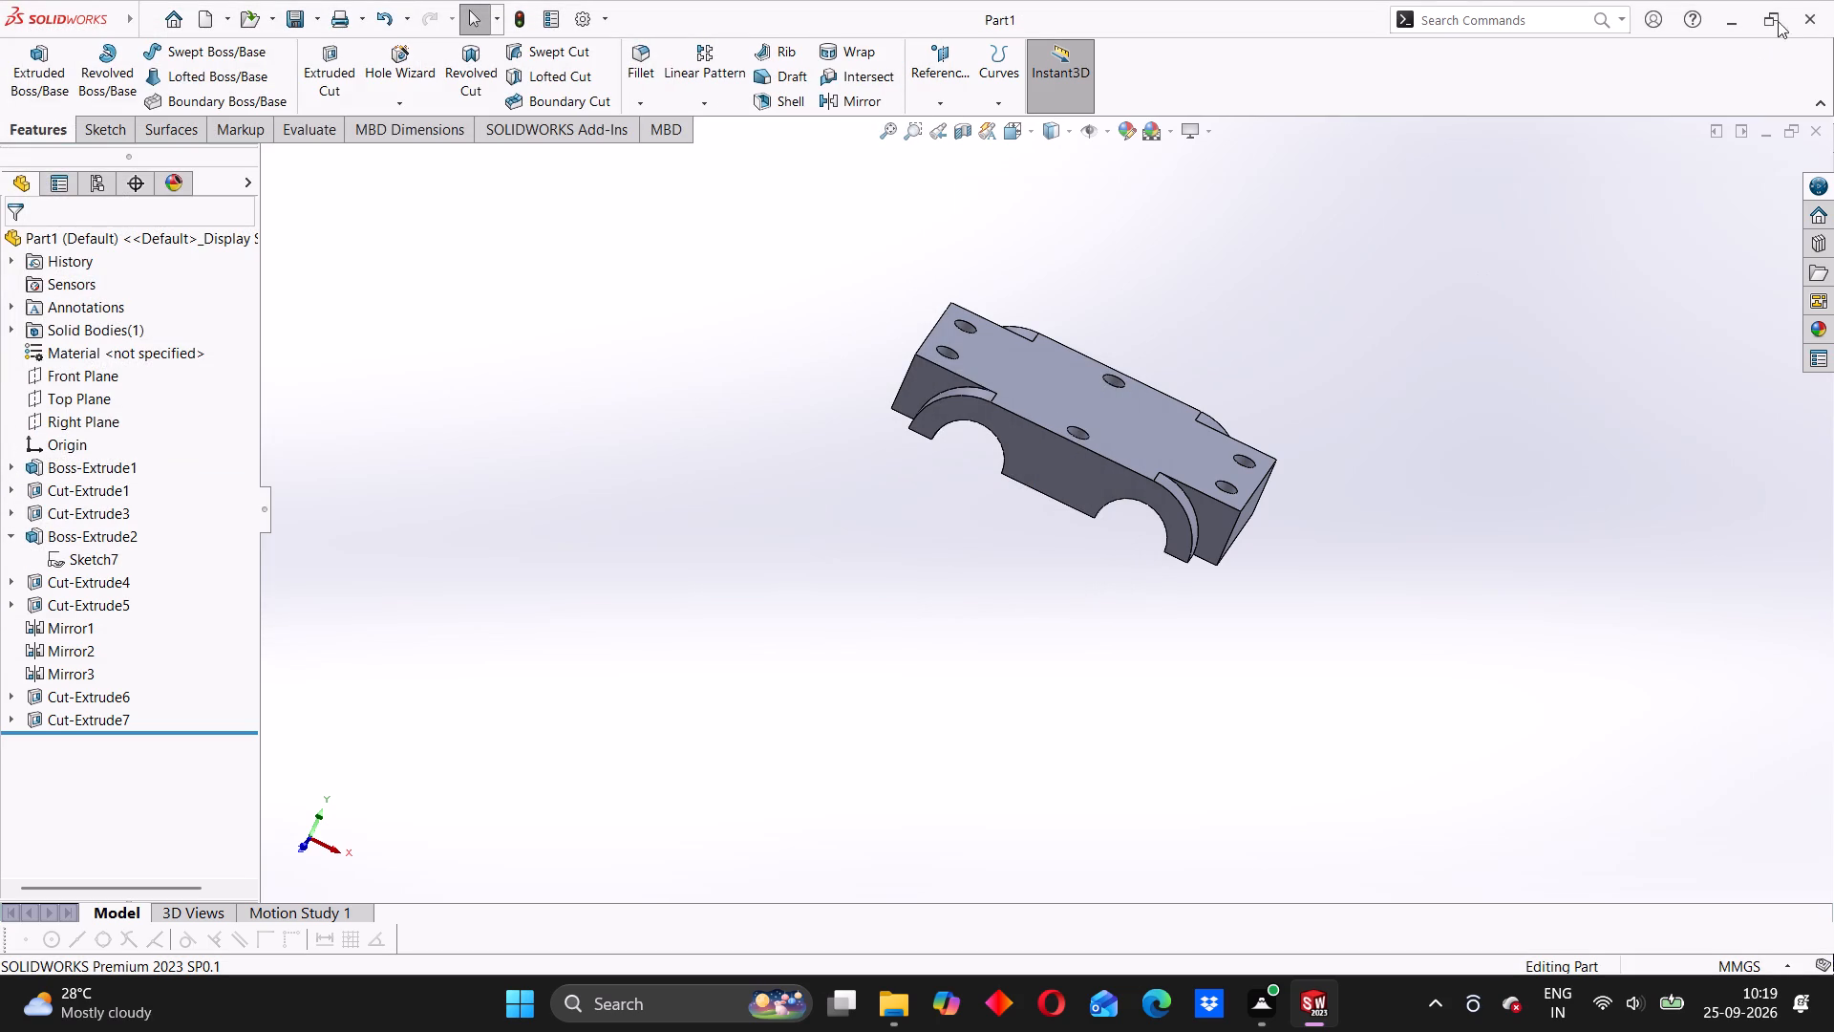
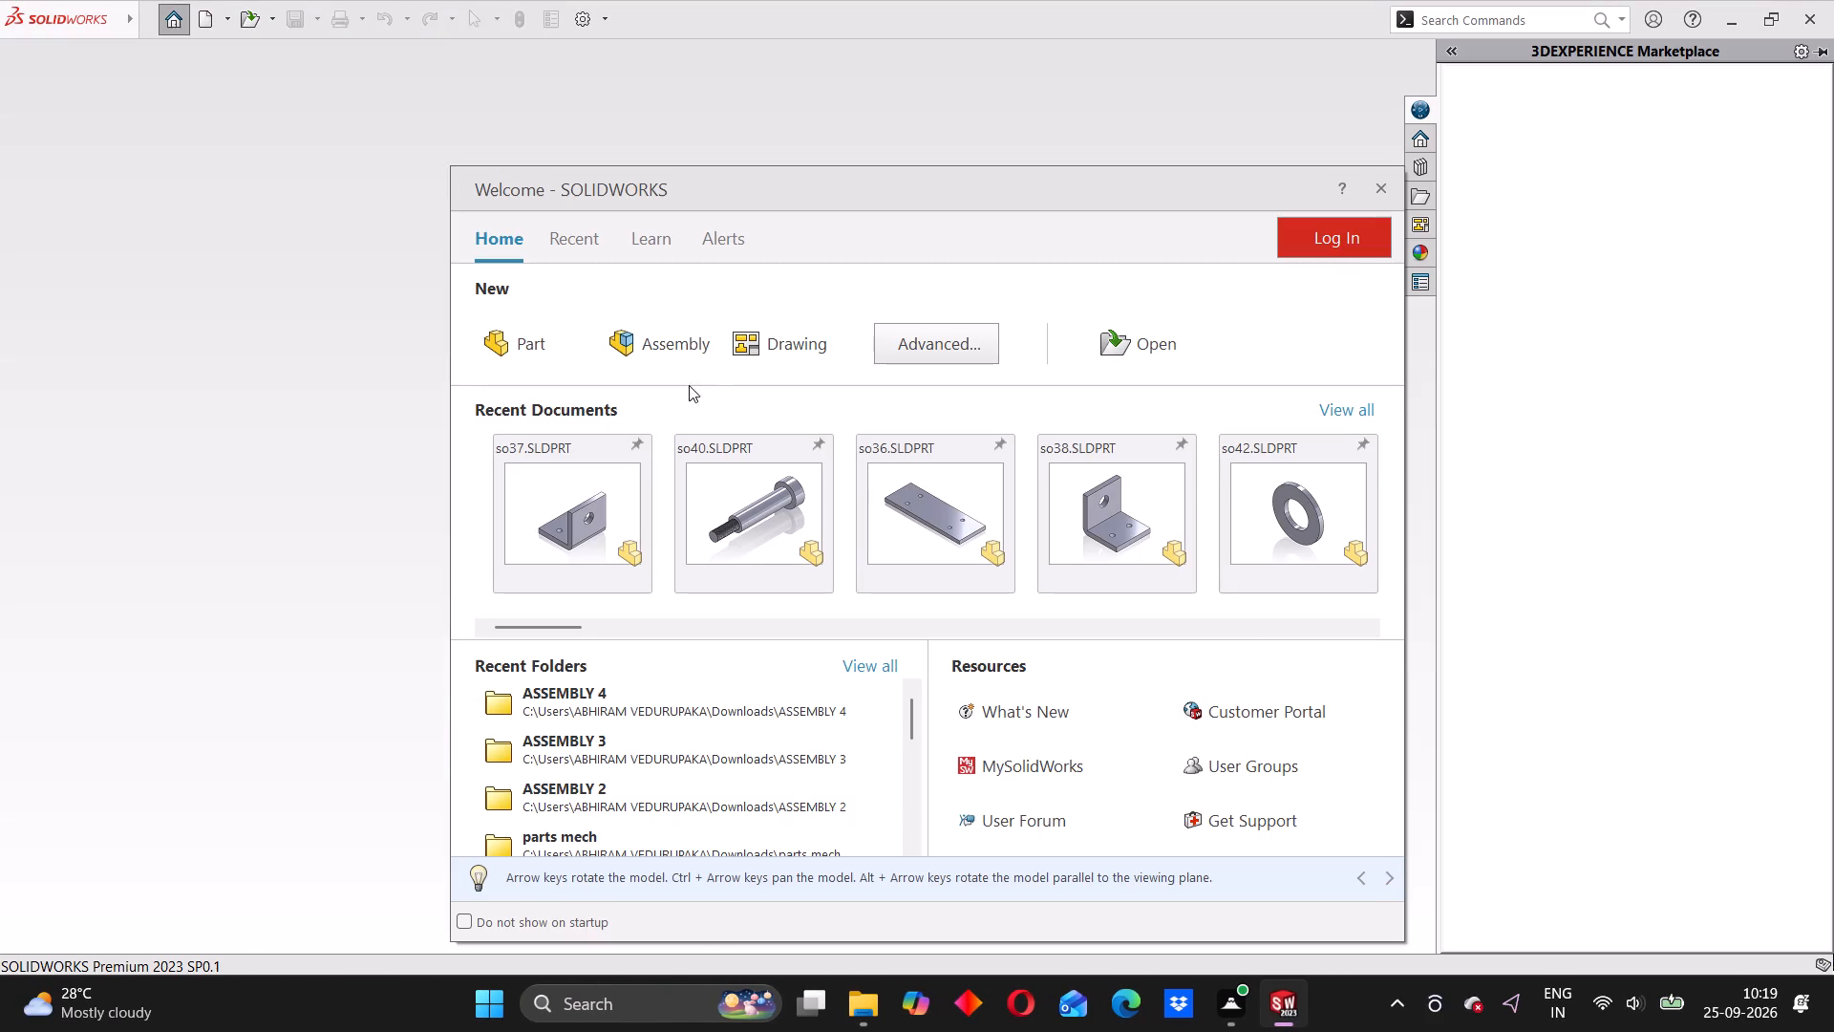
Start a new assembly and place part 4, Part1, Part2 and Part3 from the ASSEMBLY 4 folder, spaced apart from one another.
{"action": "left_click", "coordinate": [644, 352]}
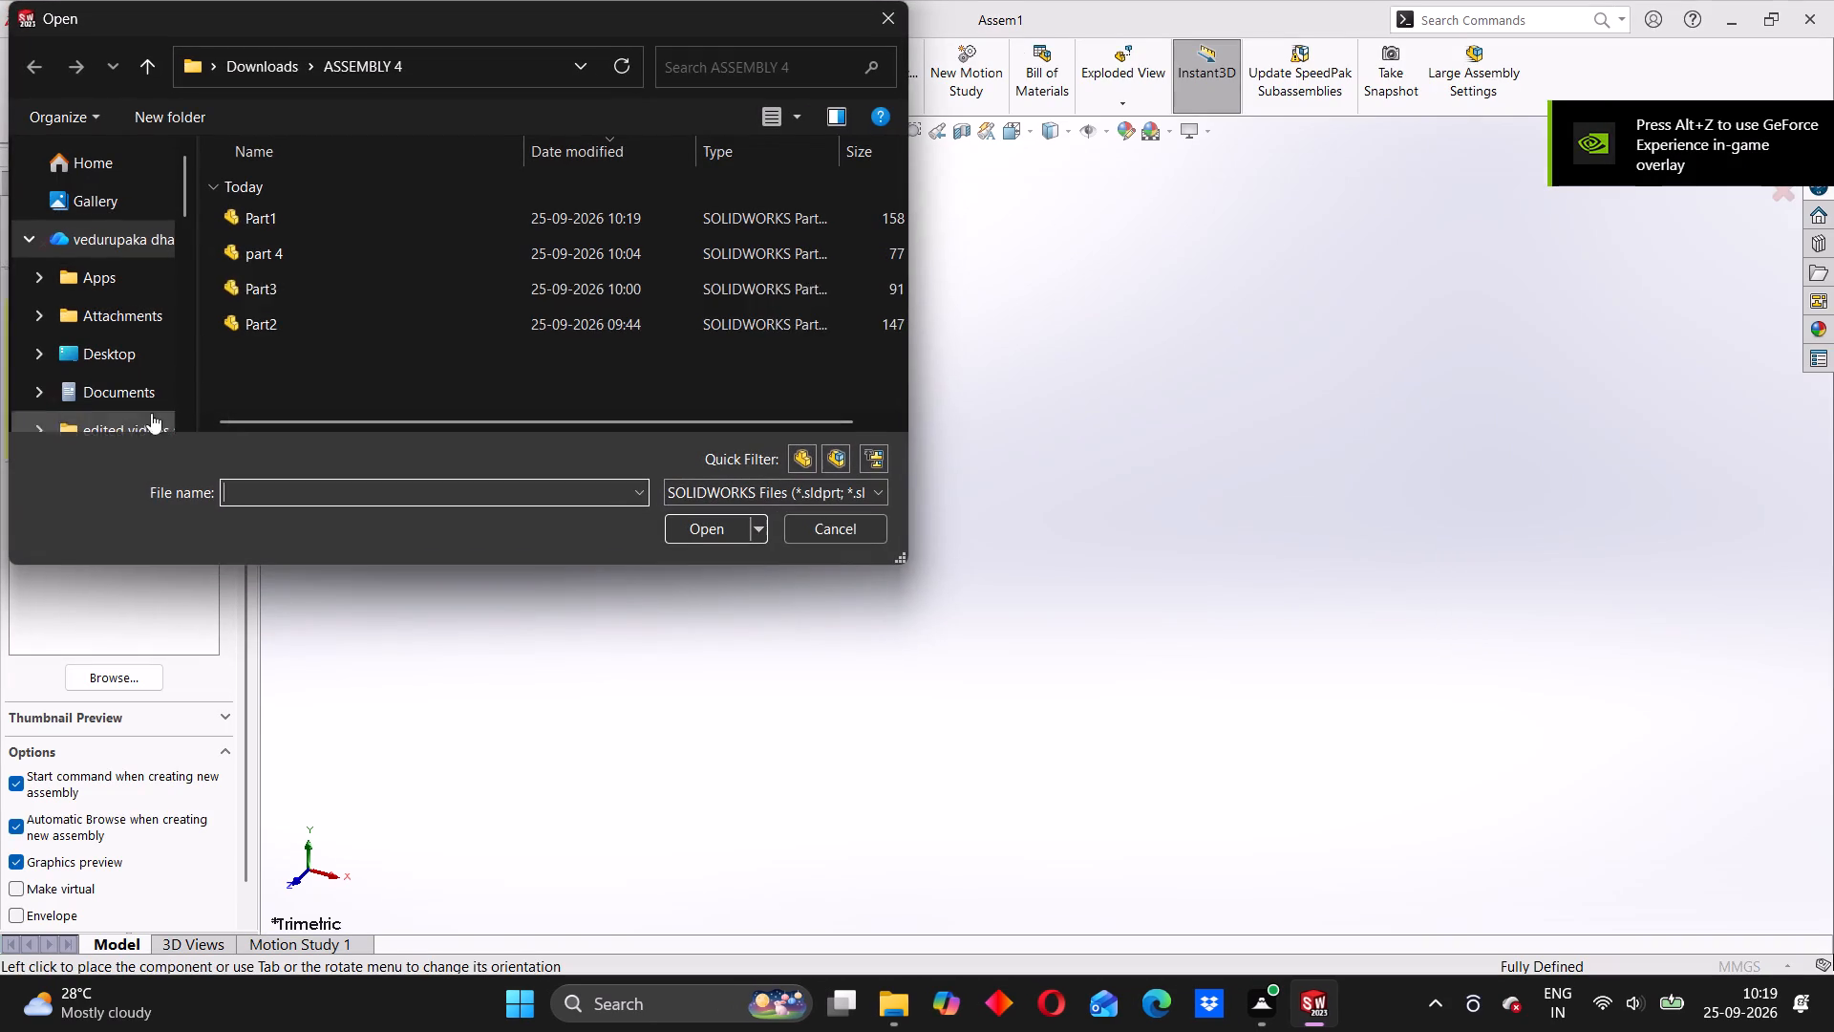
{"action": "left_click_drag", "start_coordinate": [335, 355], "coordinate": [304, 206]}
{"action": "left_click", "coordinate": [682, 539]}
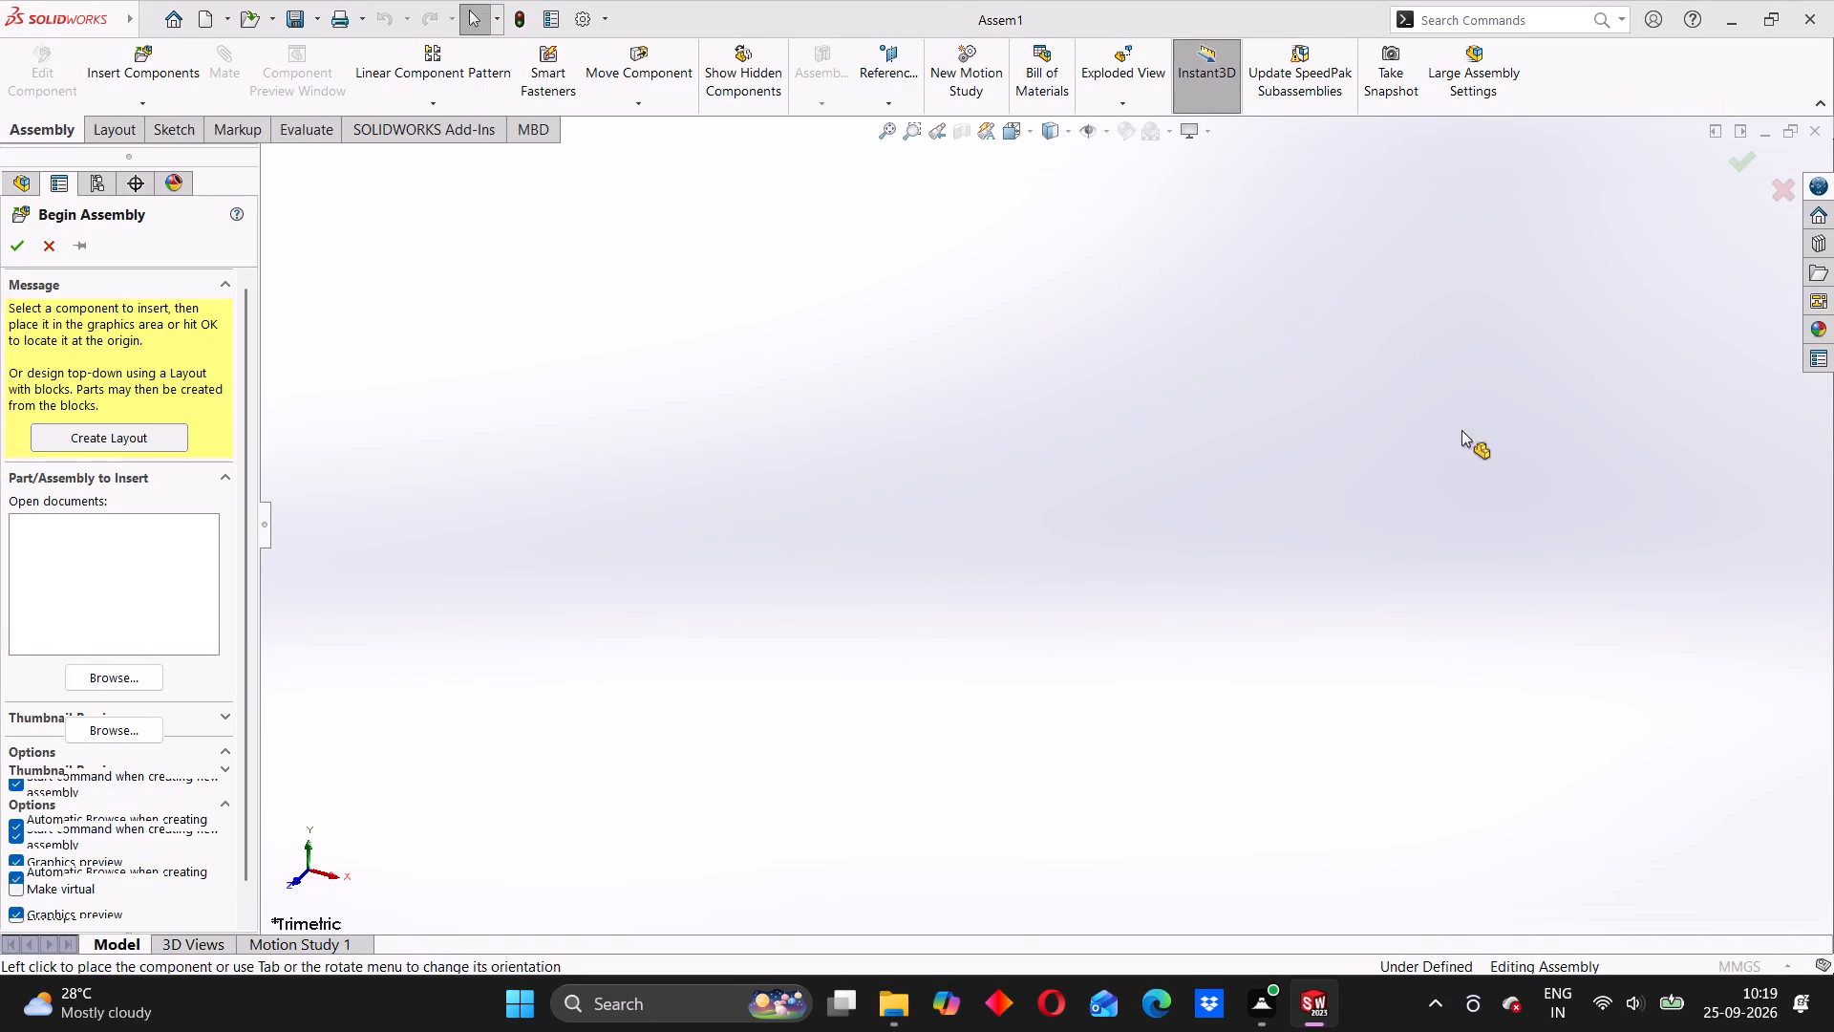
{"action": "left_click", "coordinate": [1465, 438]}
{"action": "scroll", "coordinate": [1348, 469], "scroll_direction": "up", "scroll_amount": 5}
{"action": "scroll", "coordinate": [1220, 558], "scroll_direction": "up", "scroll_amount": 8}
{"action": "left_click", "coordinate": [780, 550]}
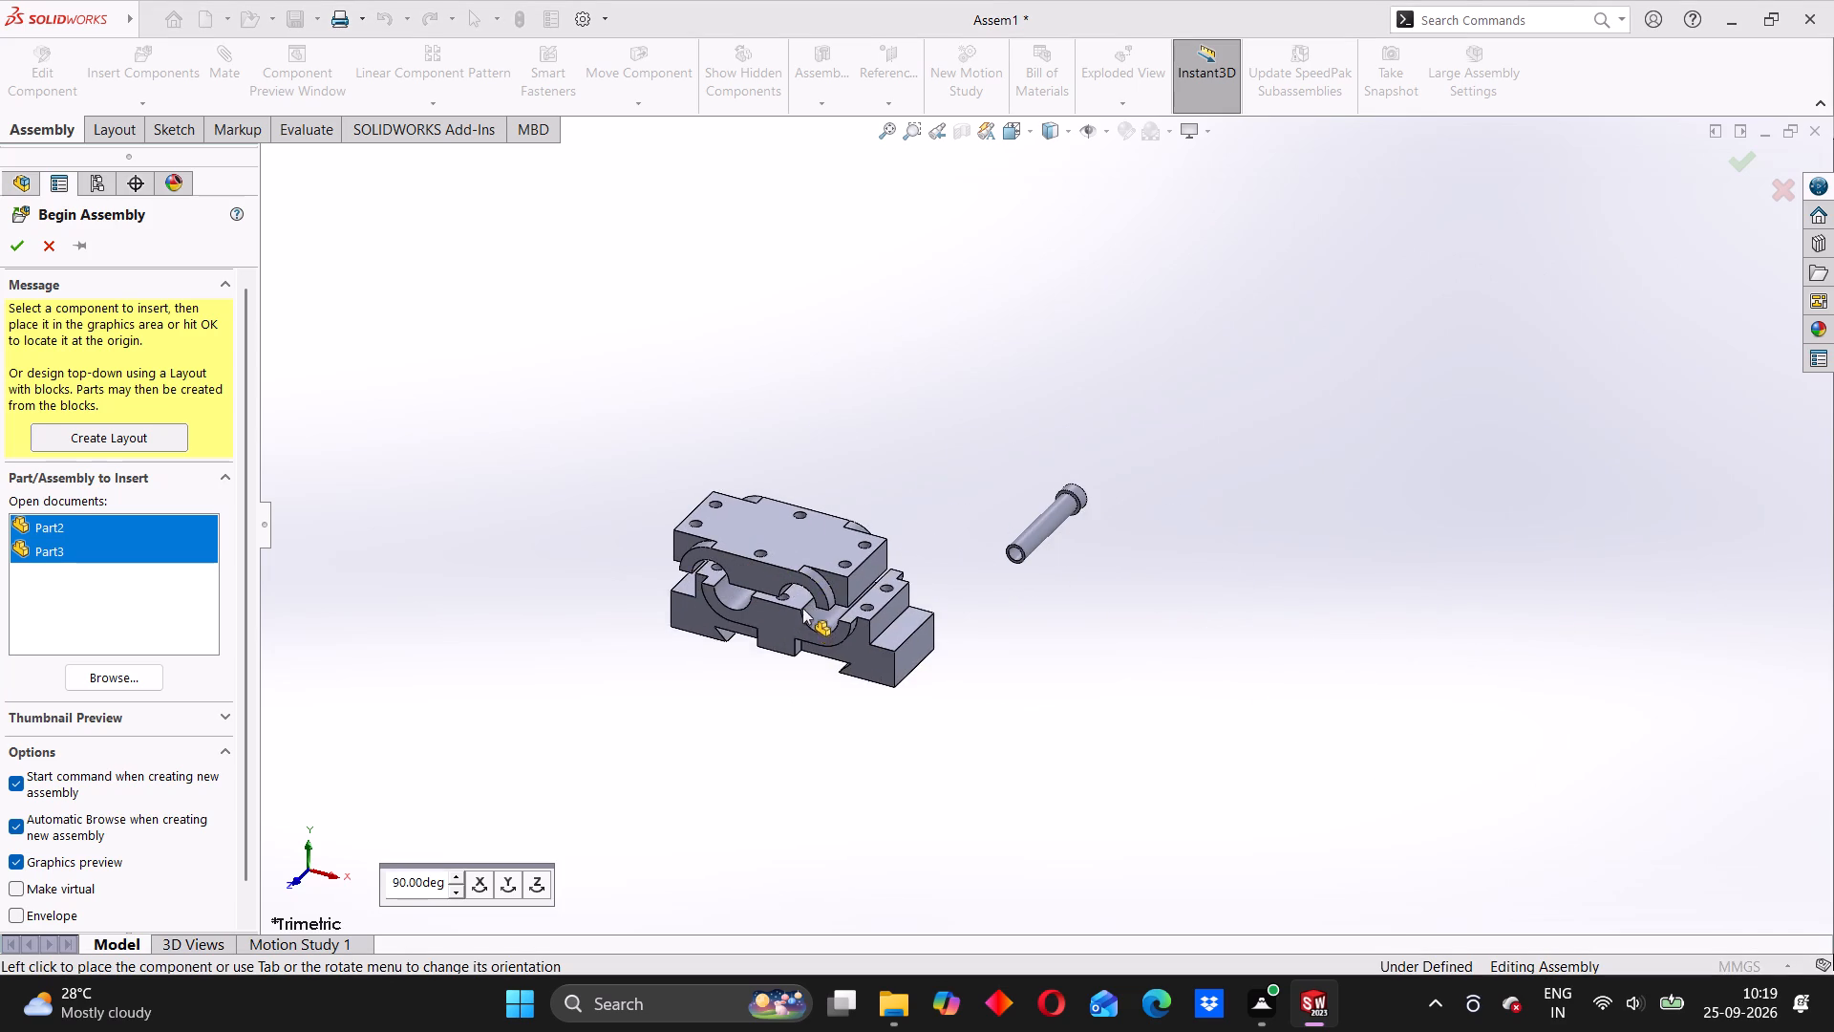
{"action": "left_click", "coordinate": [764, 646]}
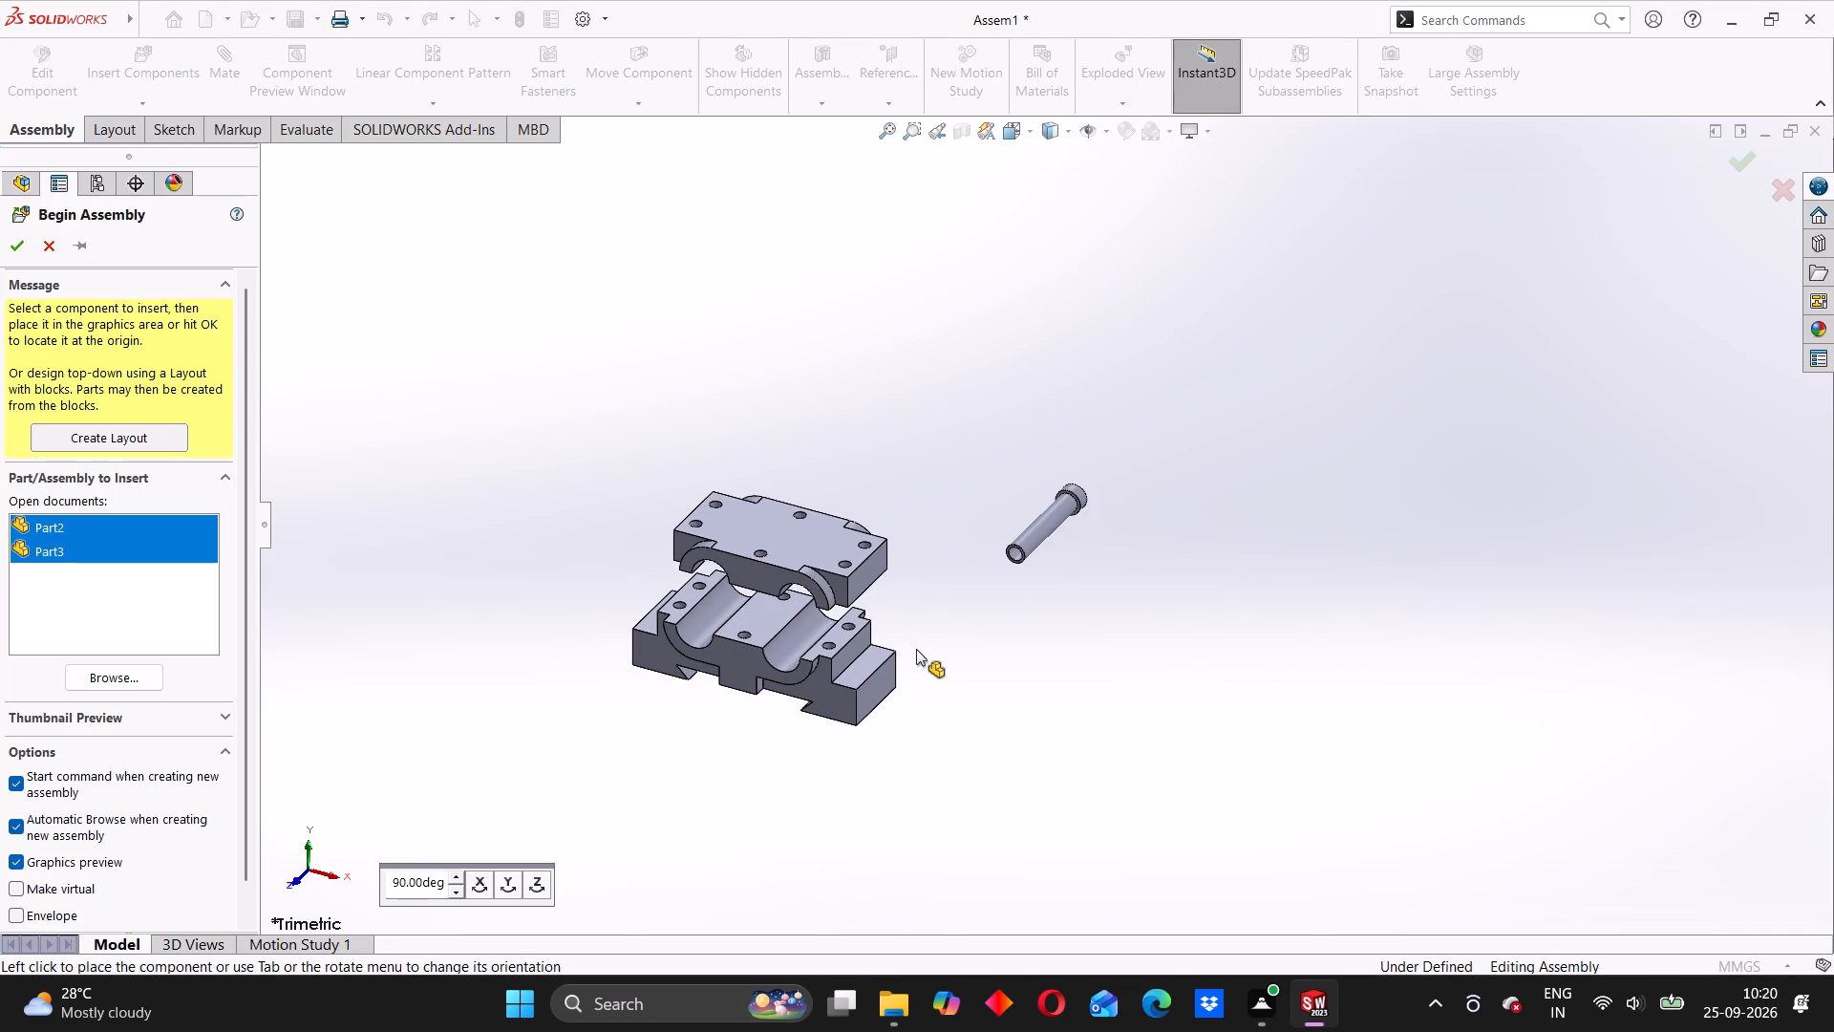
{"action": "left_click", "coordinate": [945, 459]}
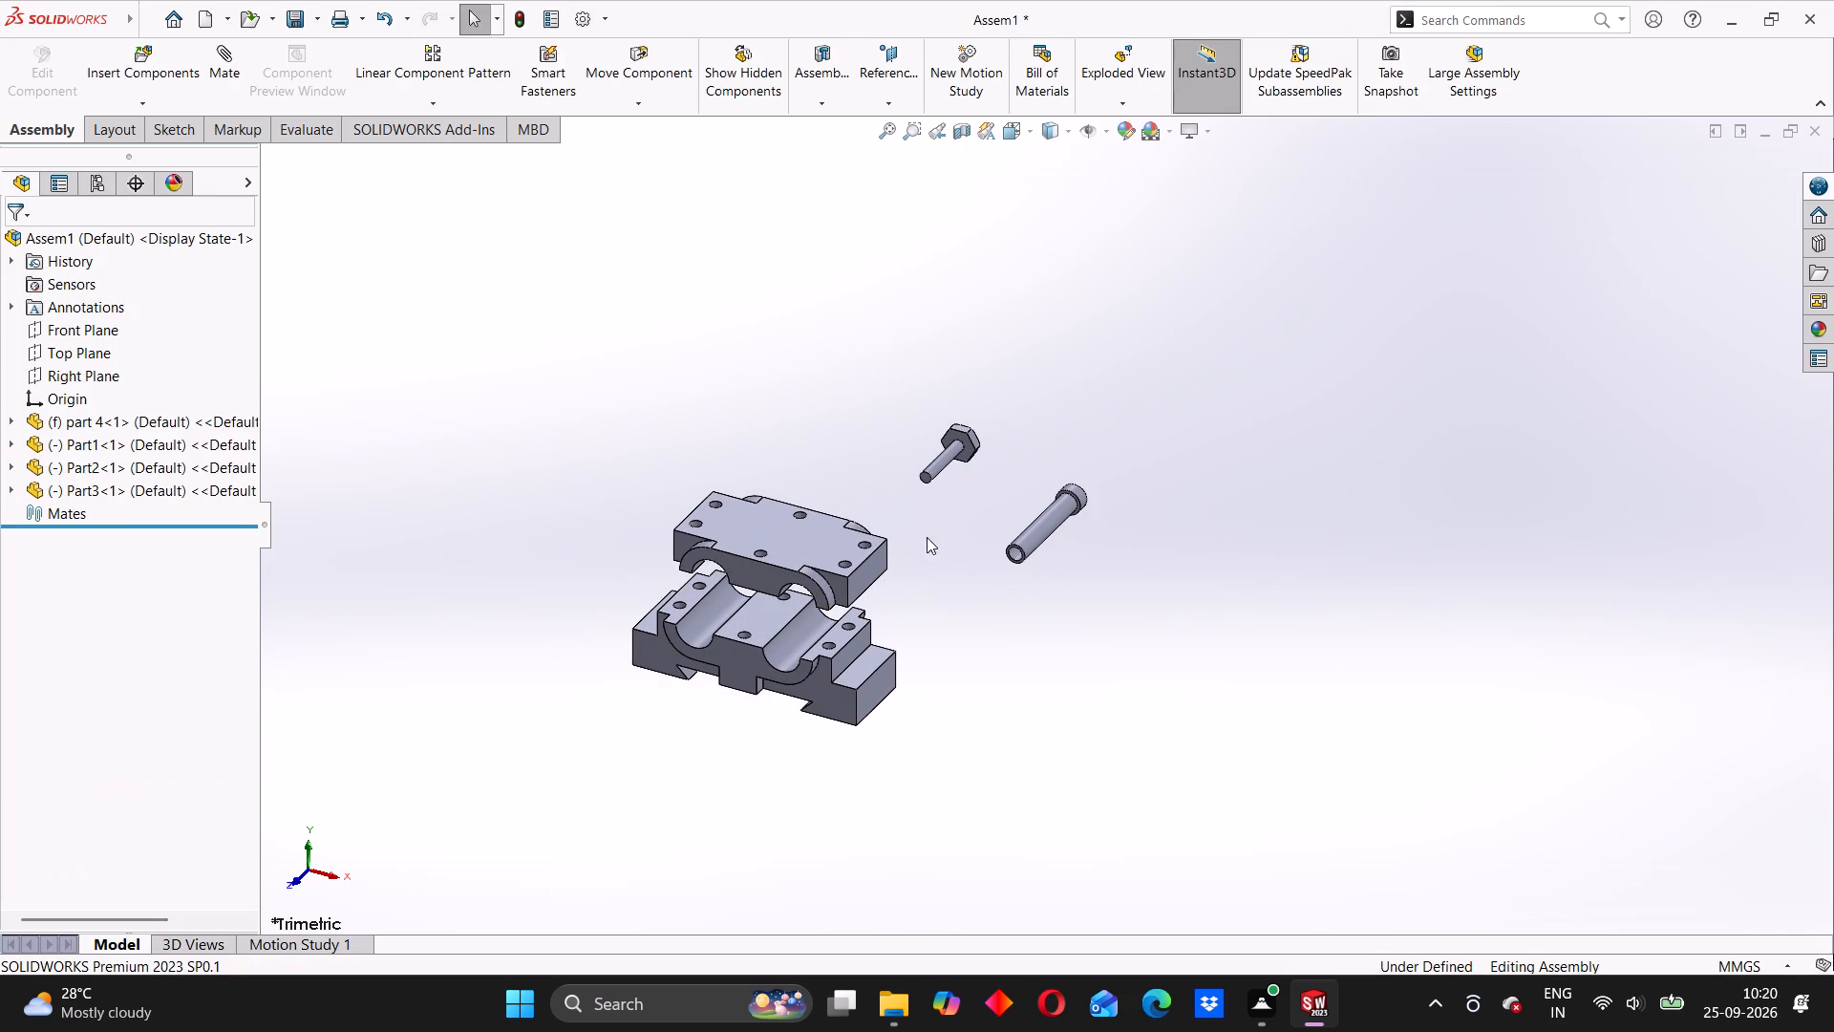
Add a Coincident mate between the underside end face of the upper block Part1 and the matching top face of the lower block Part2.
{"action": "middle_click_drag", "start_coordinate": [939, 624], "coordinate": [1028, 650]}
{"action": "scroll", "coordinate": [796, 581], "scroll_direction": "down", "scroll_amount": 6}
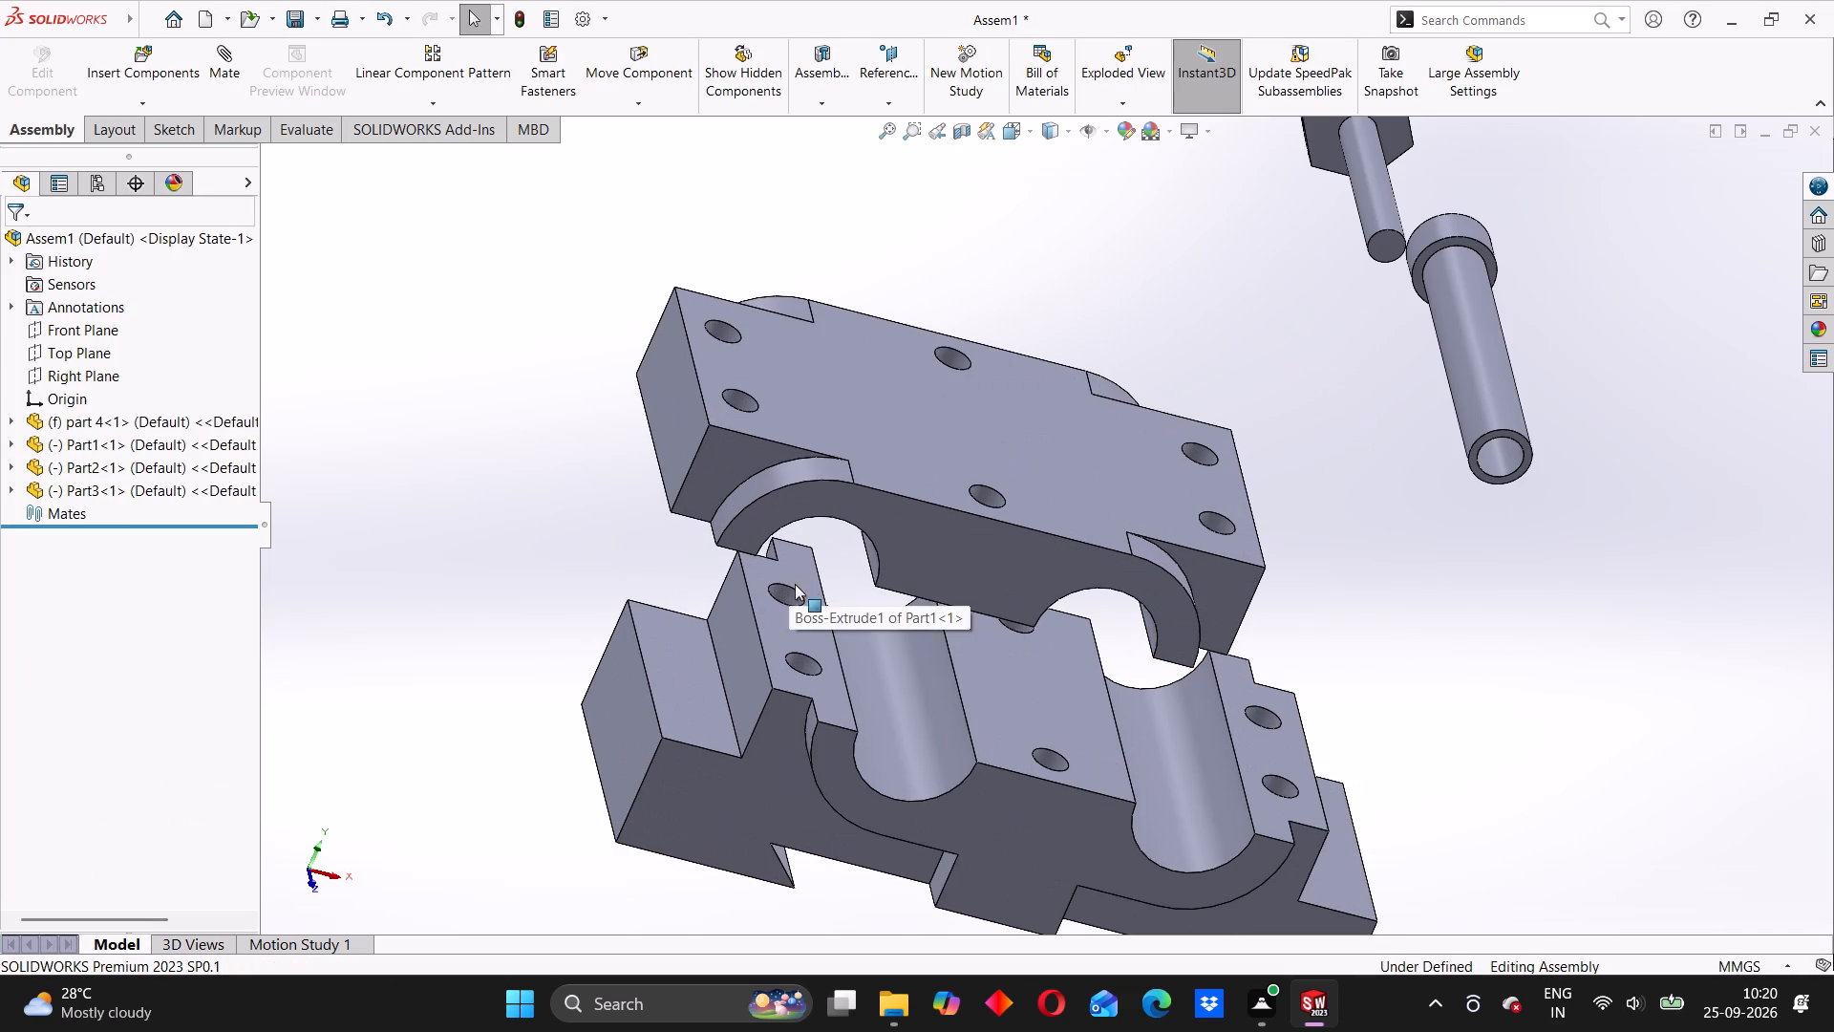
{"action": "middle_click_drag", "start_coordinate": [669, 551], "coordinate": [817, 491]}
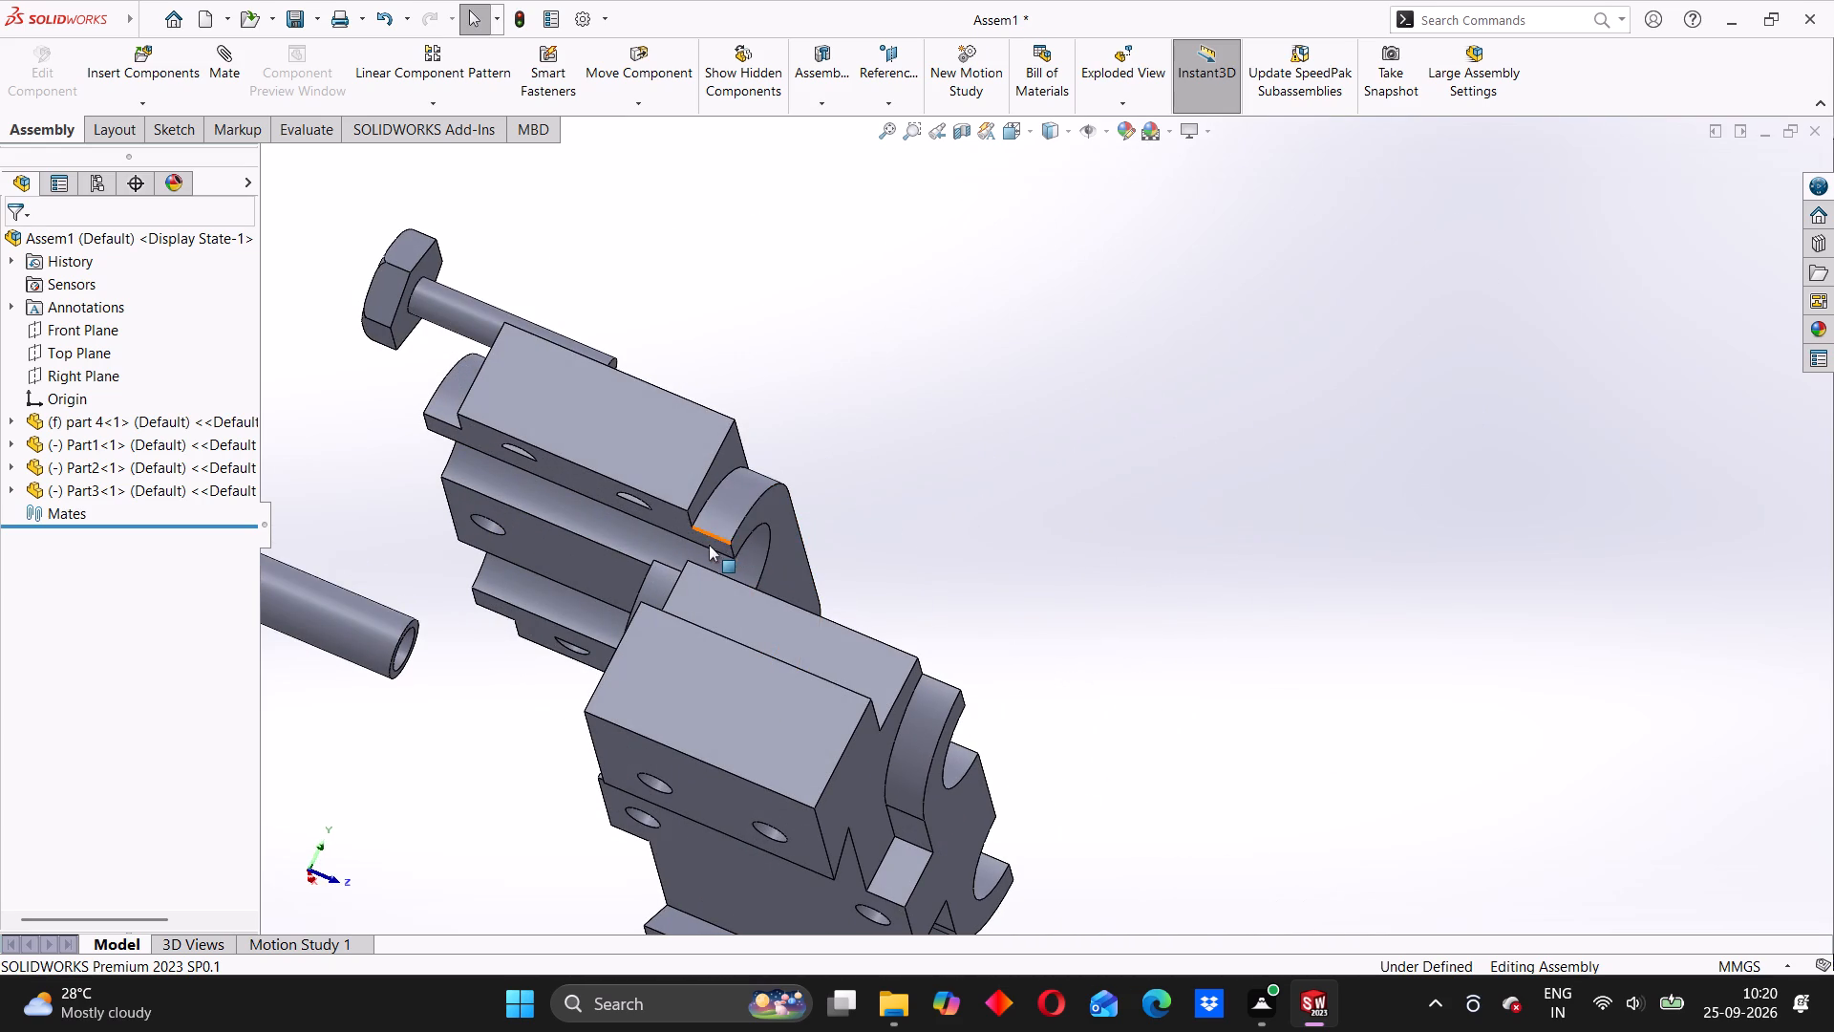
{"action": "left_click", "coordinate": [706, 545]}
{"action": "middle_click_drag", "start_coordinate": [1236, 636], "coordinate": [1058, 691]}
{"action": "scroll", "coordinate": [769, 679], "scroll_direction": "up", "scroll_amount": 3}
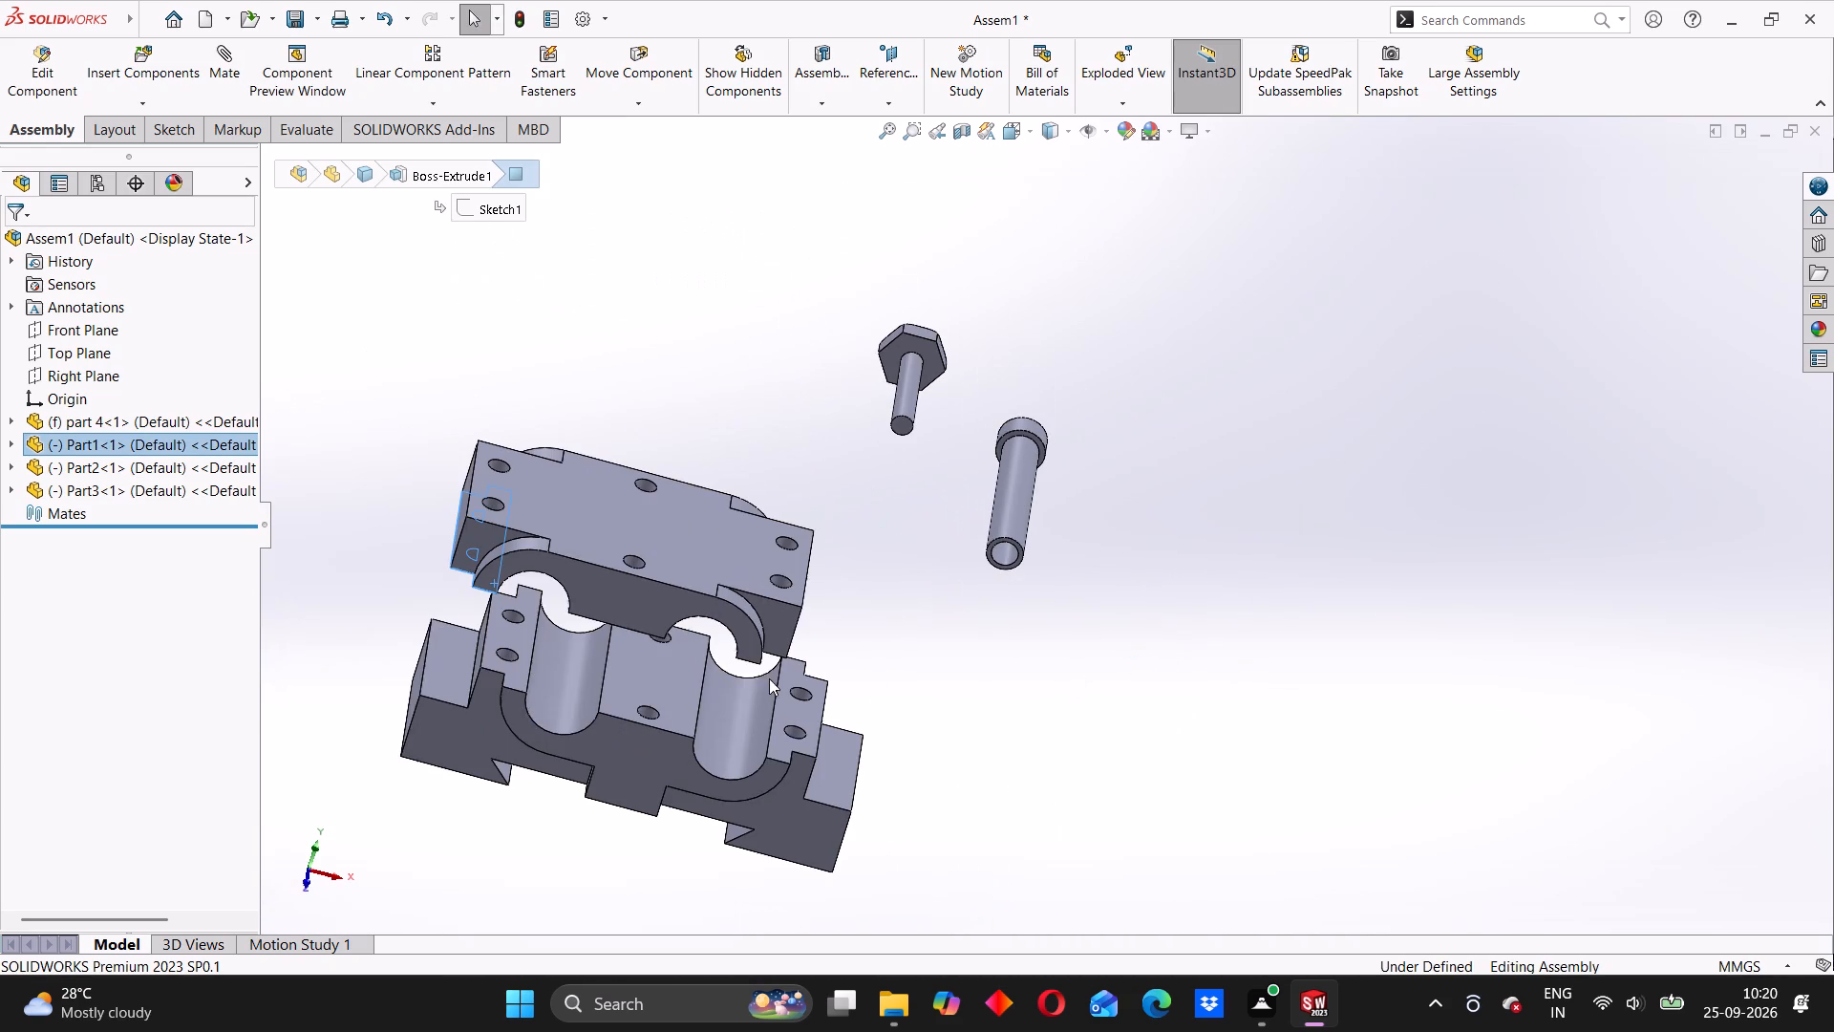
{"action": "right_click", "coordinate": [434, 342]}
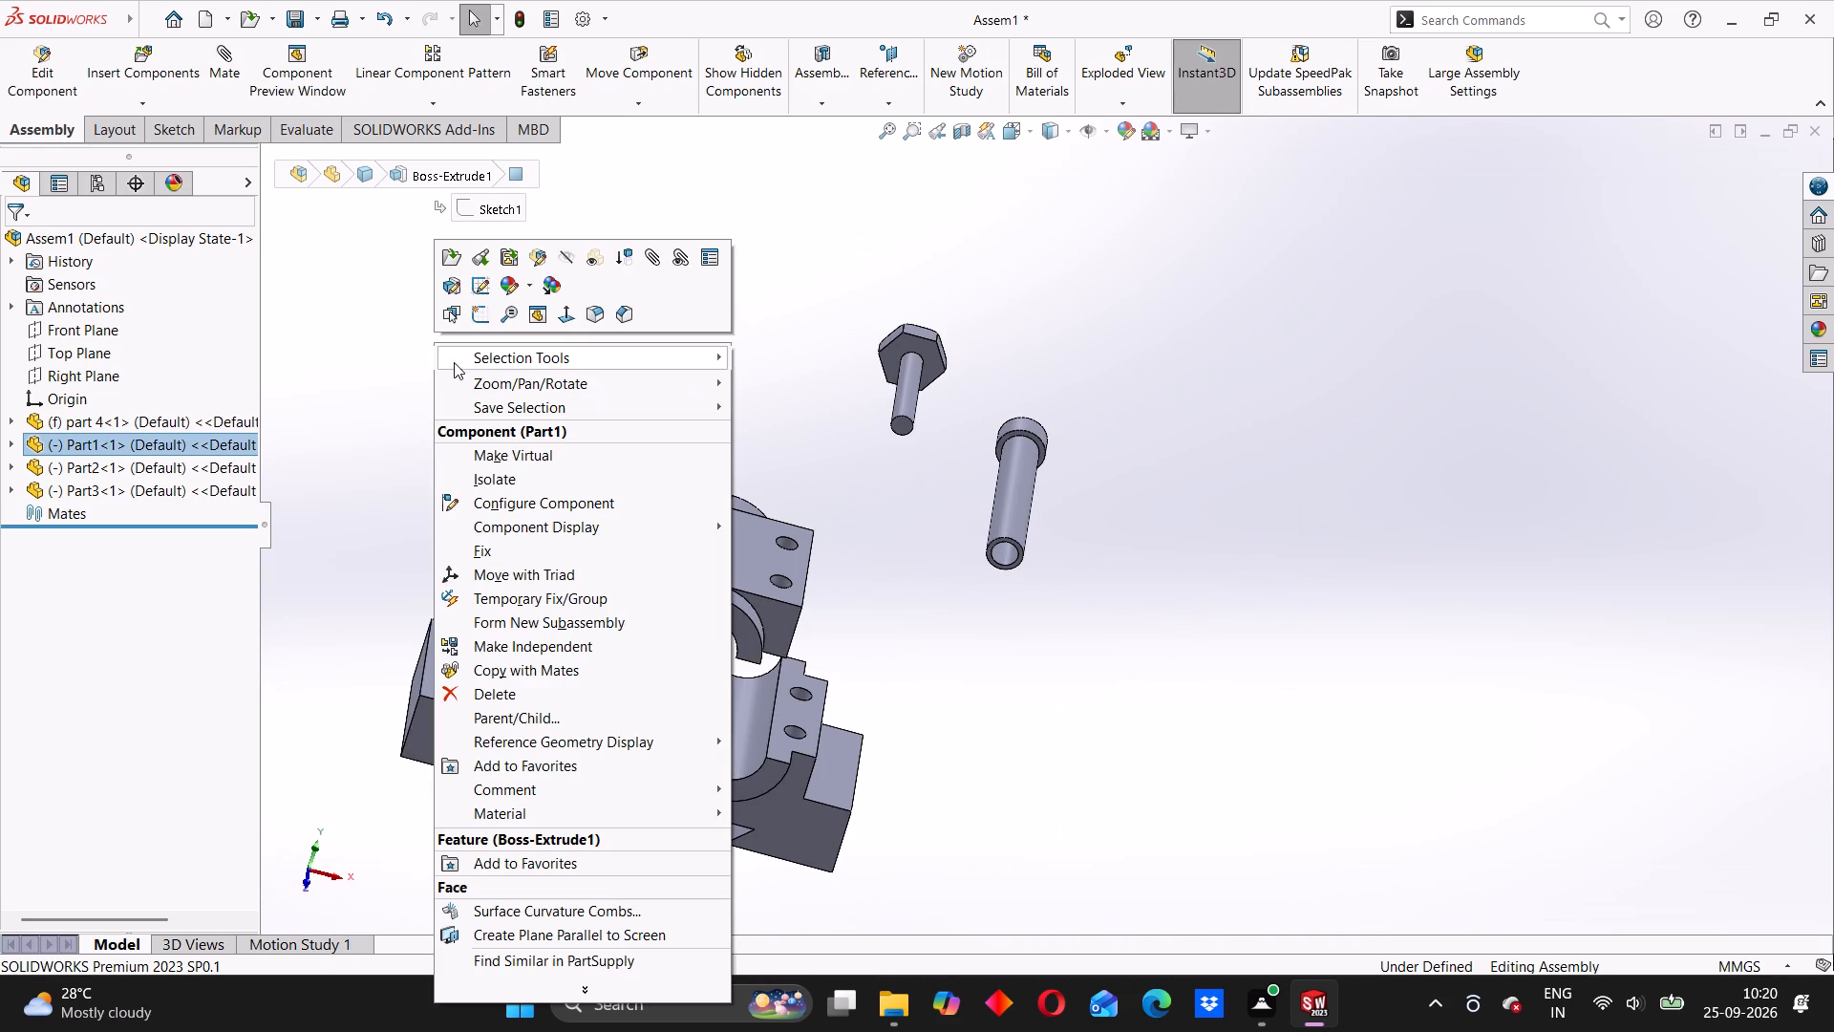
{"action": "left_click", "coordinate": [659, 265]}
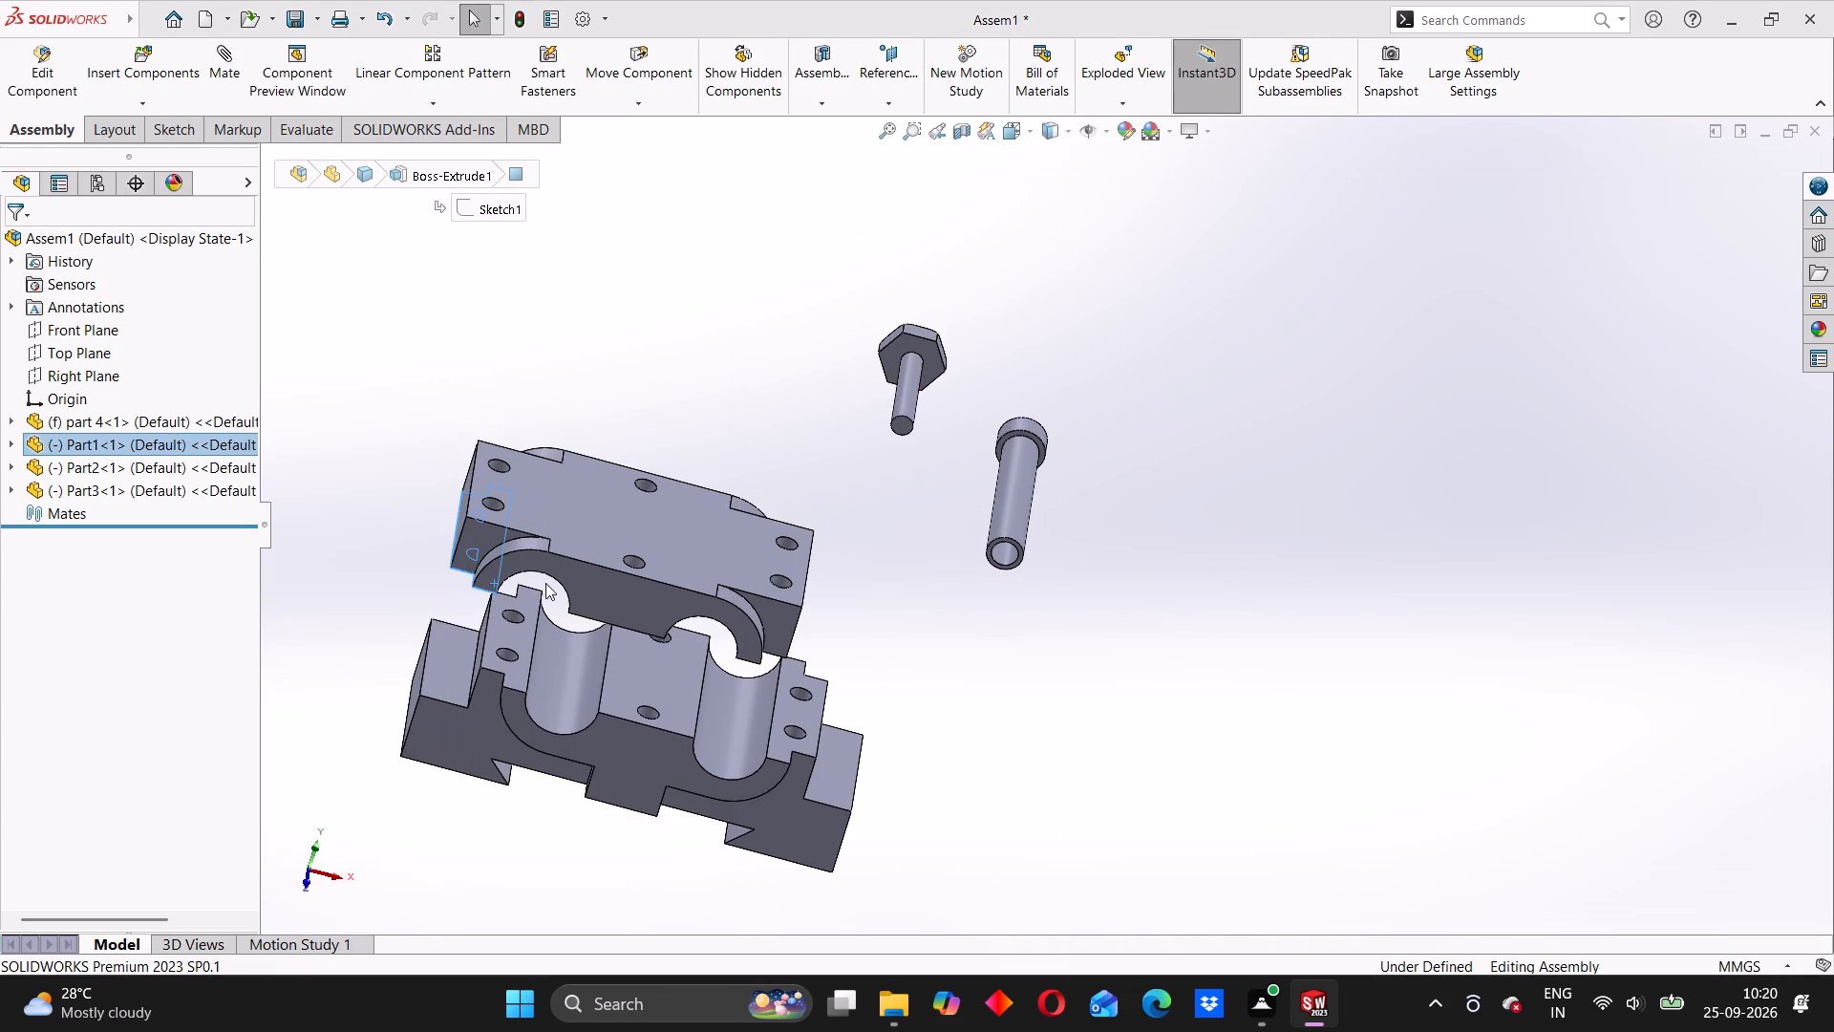
{"action": "left_click", "coordinate": [522, 639]}
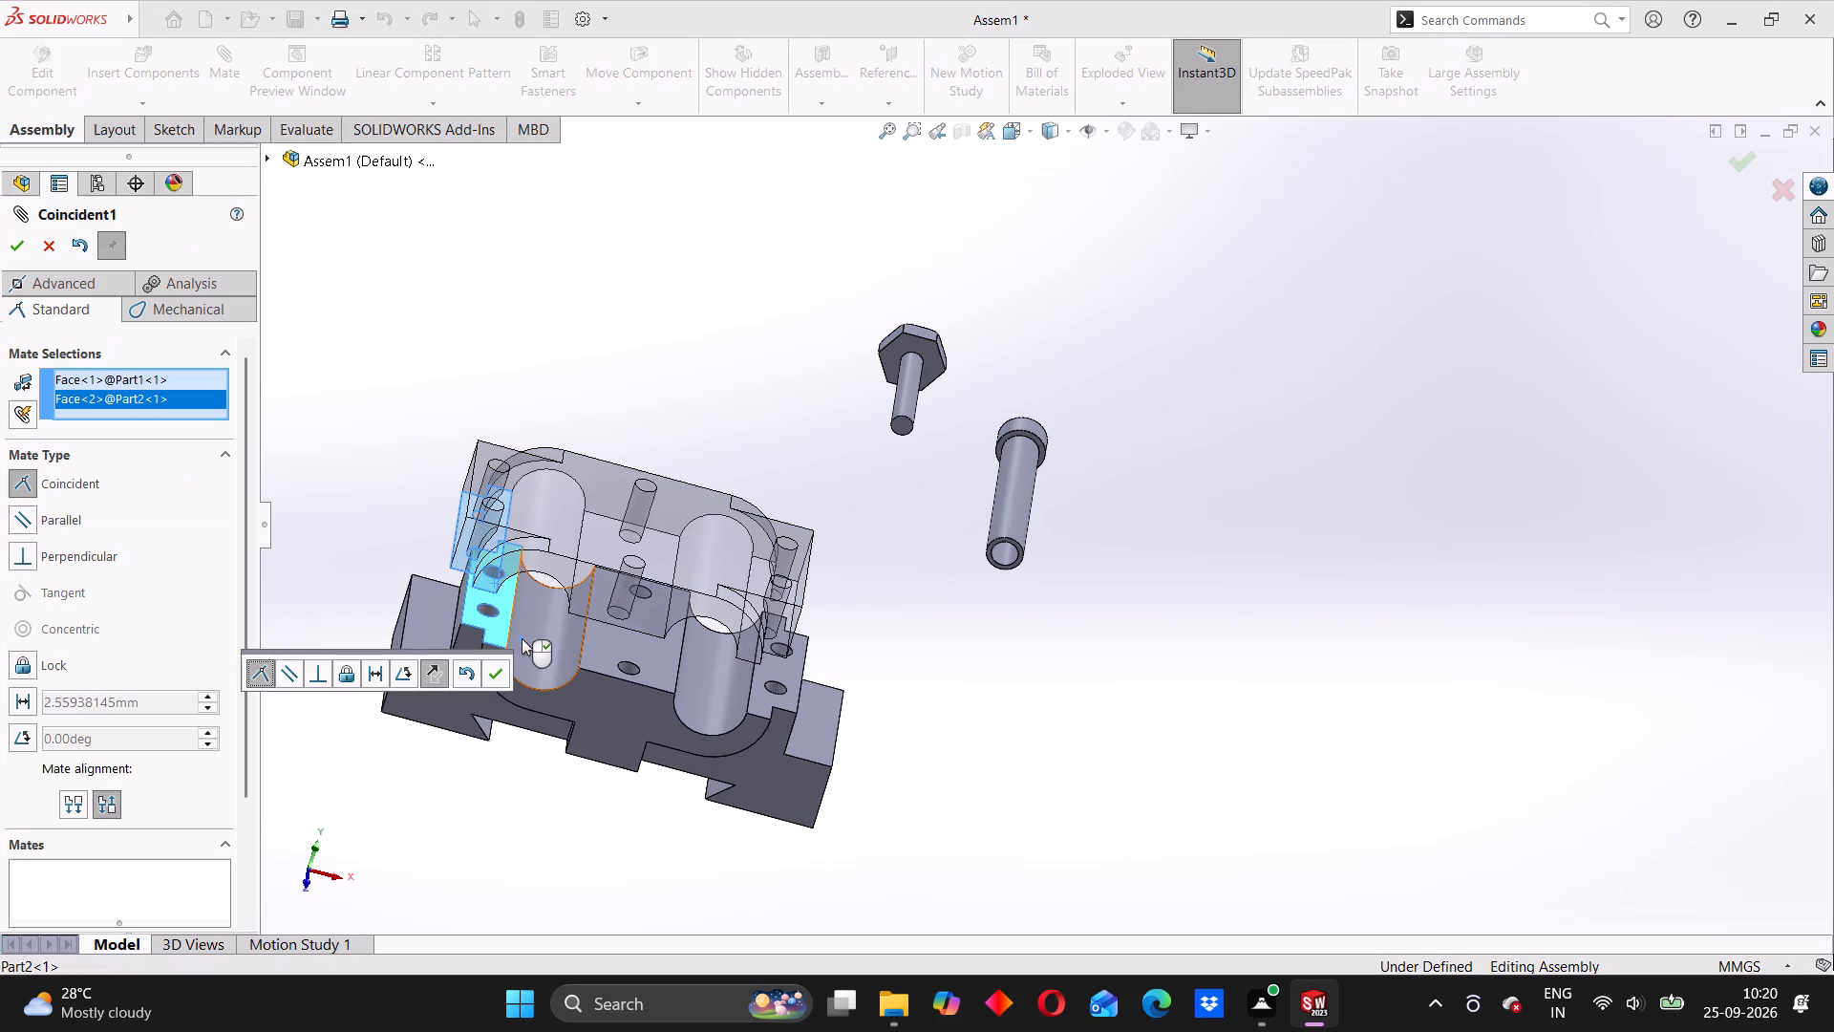
{"action": "left_click", "coordinate": [566, 355]}
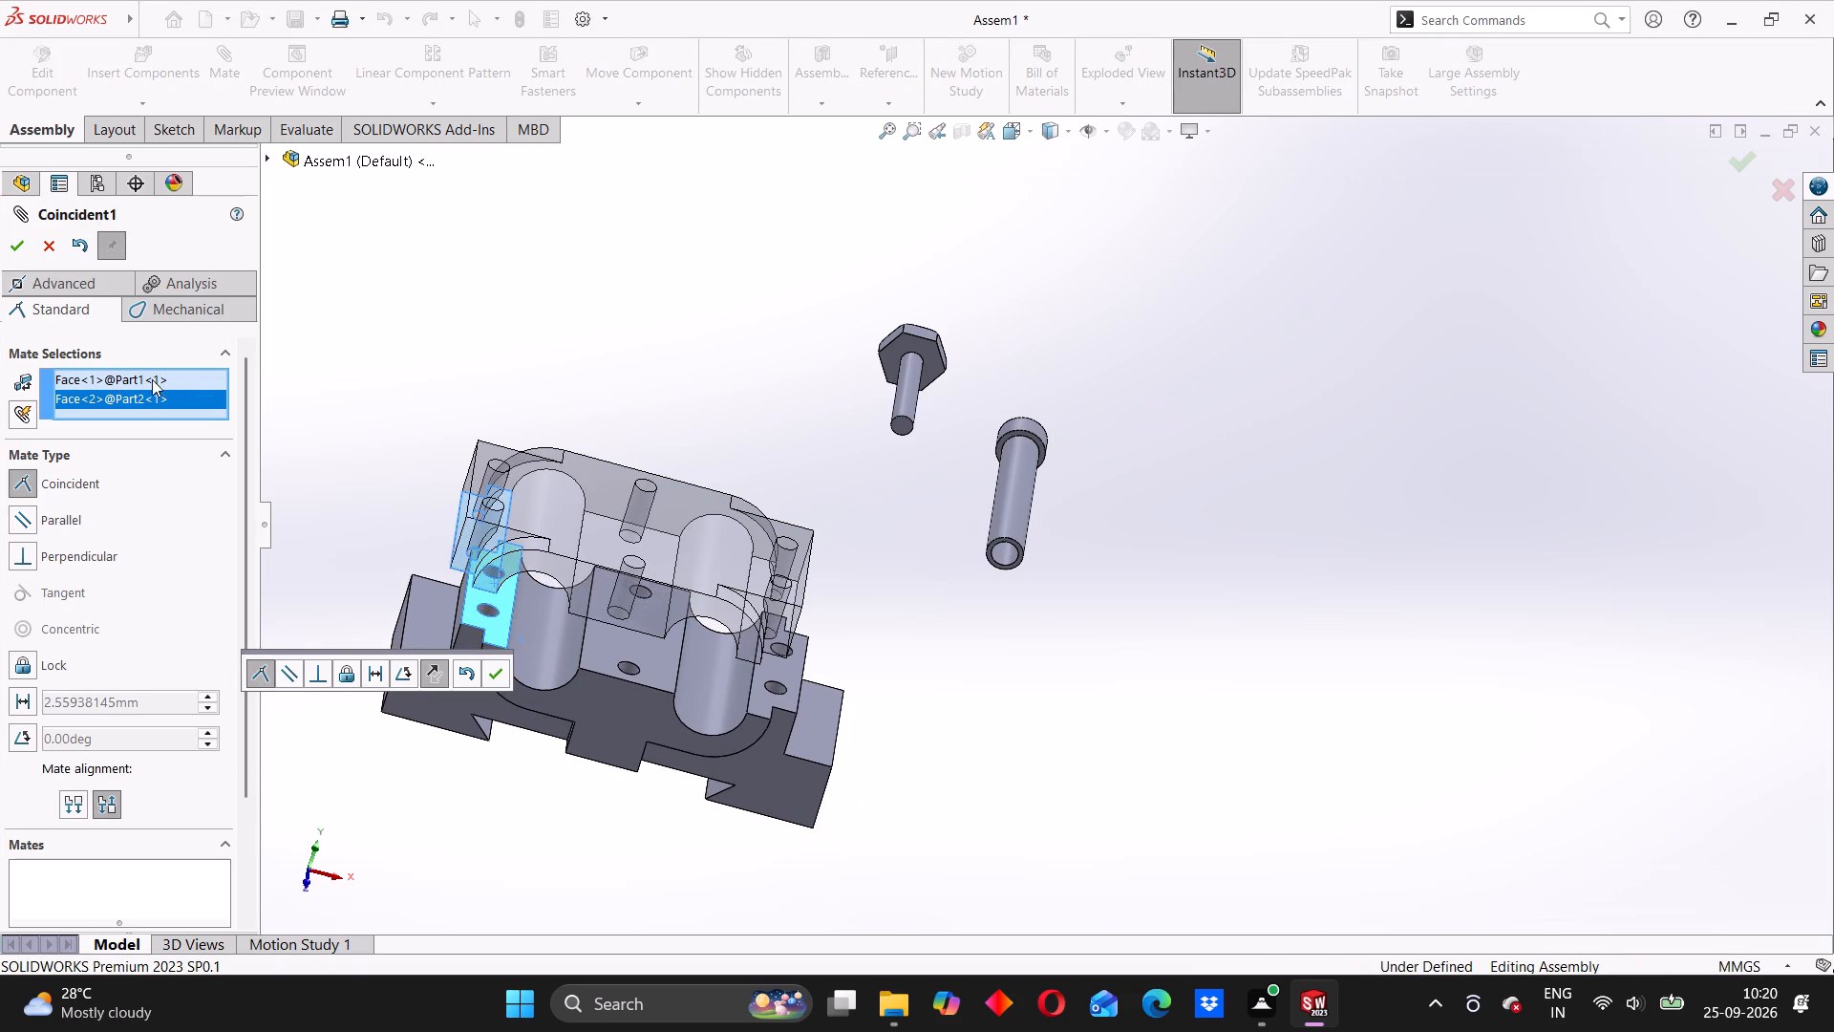
{"action": "left_click", "coordinate": [17, 245]}
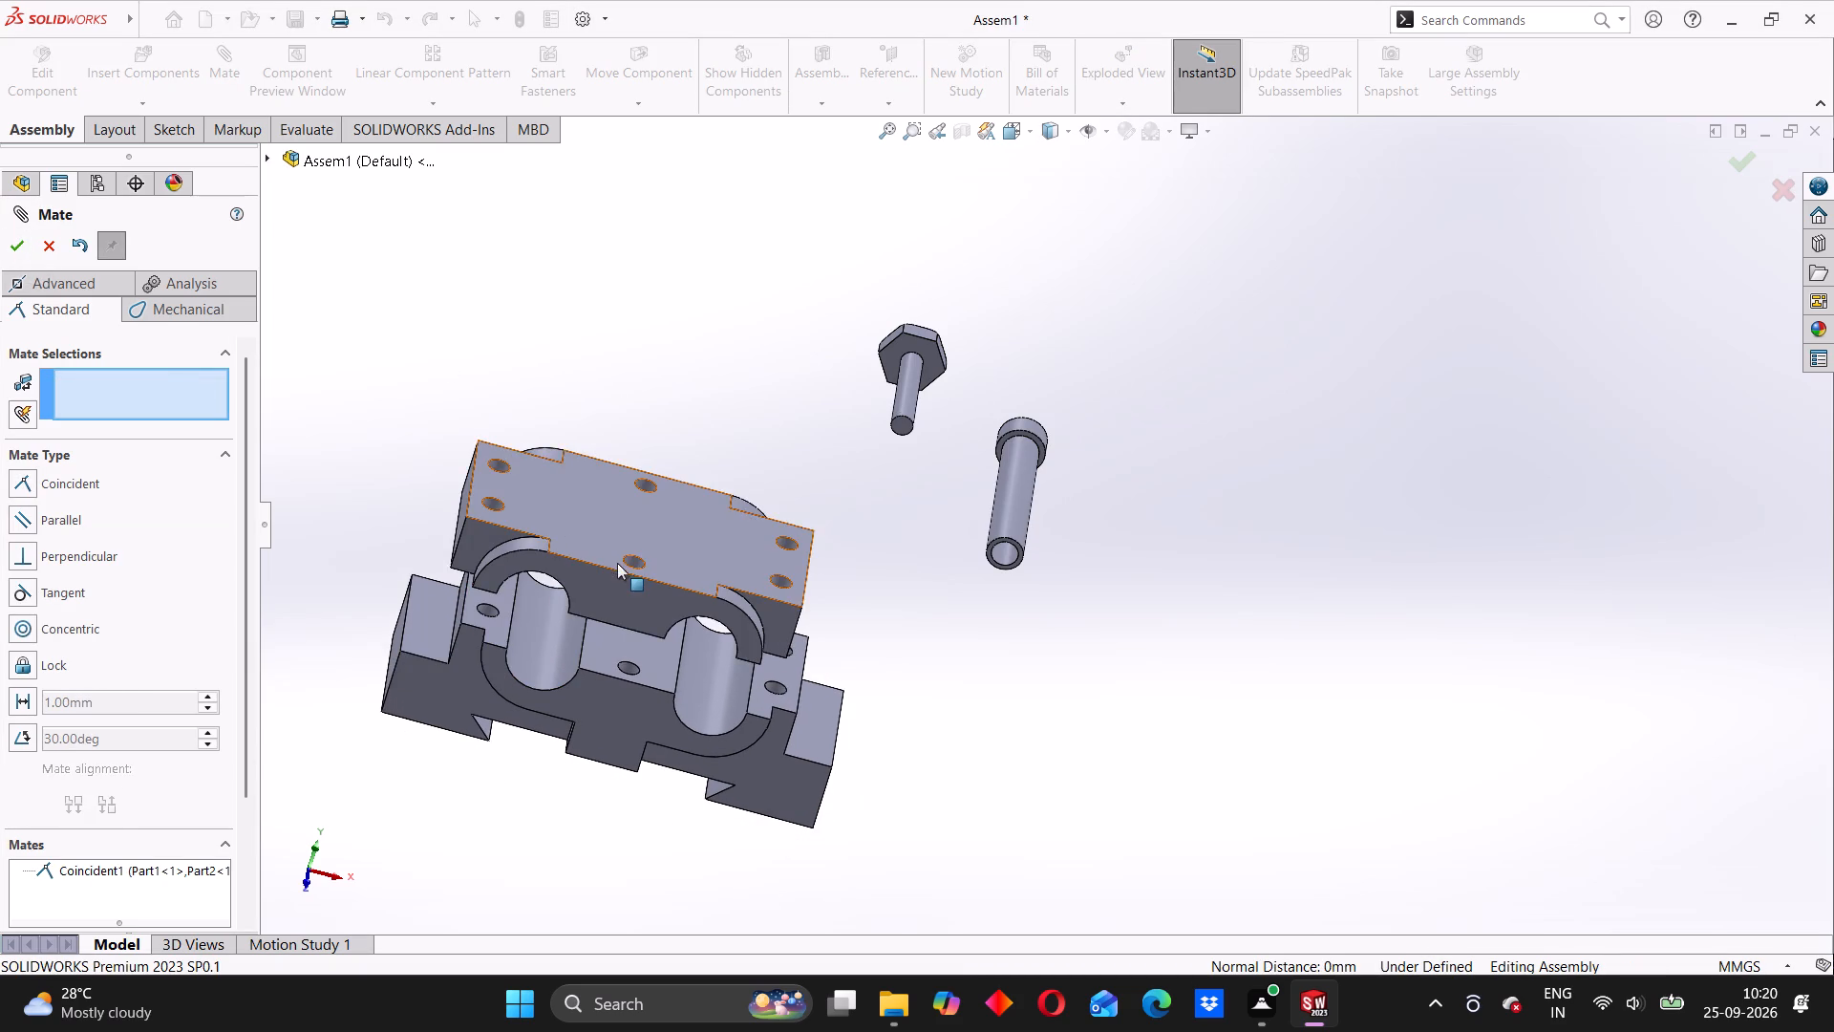
Examine the two blocks from all sides to check their alignment, holes and half-round grooves, and leave the Mate command.
{"action": "scroll", "coordinate": [617, 564], "scroll_direction": "down", "scroll_amount": 1}
{"action": "middle_click_drag", "start_coordinate": [537, 657], "coordinate": [624, 589]}
{"action": "scroll", "coordinate": [644, 581], "scroll_direction": "down", "scroll_amount": 3}
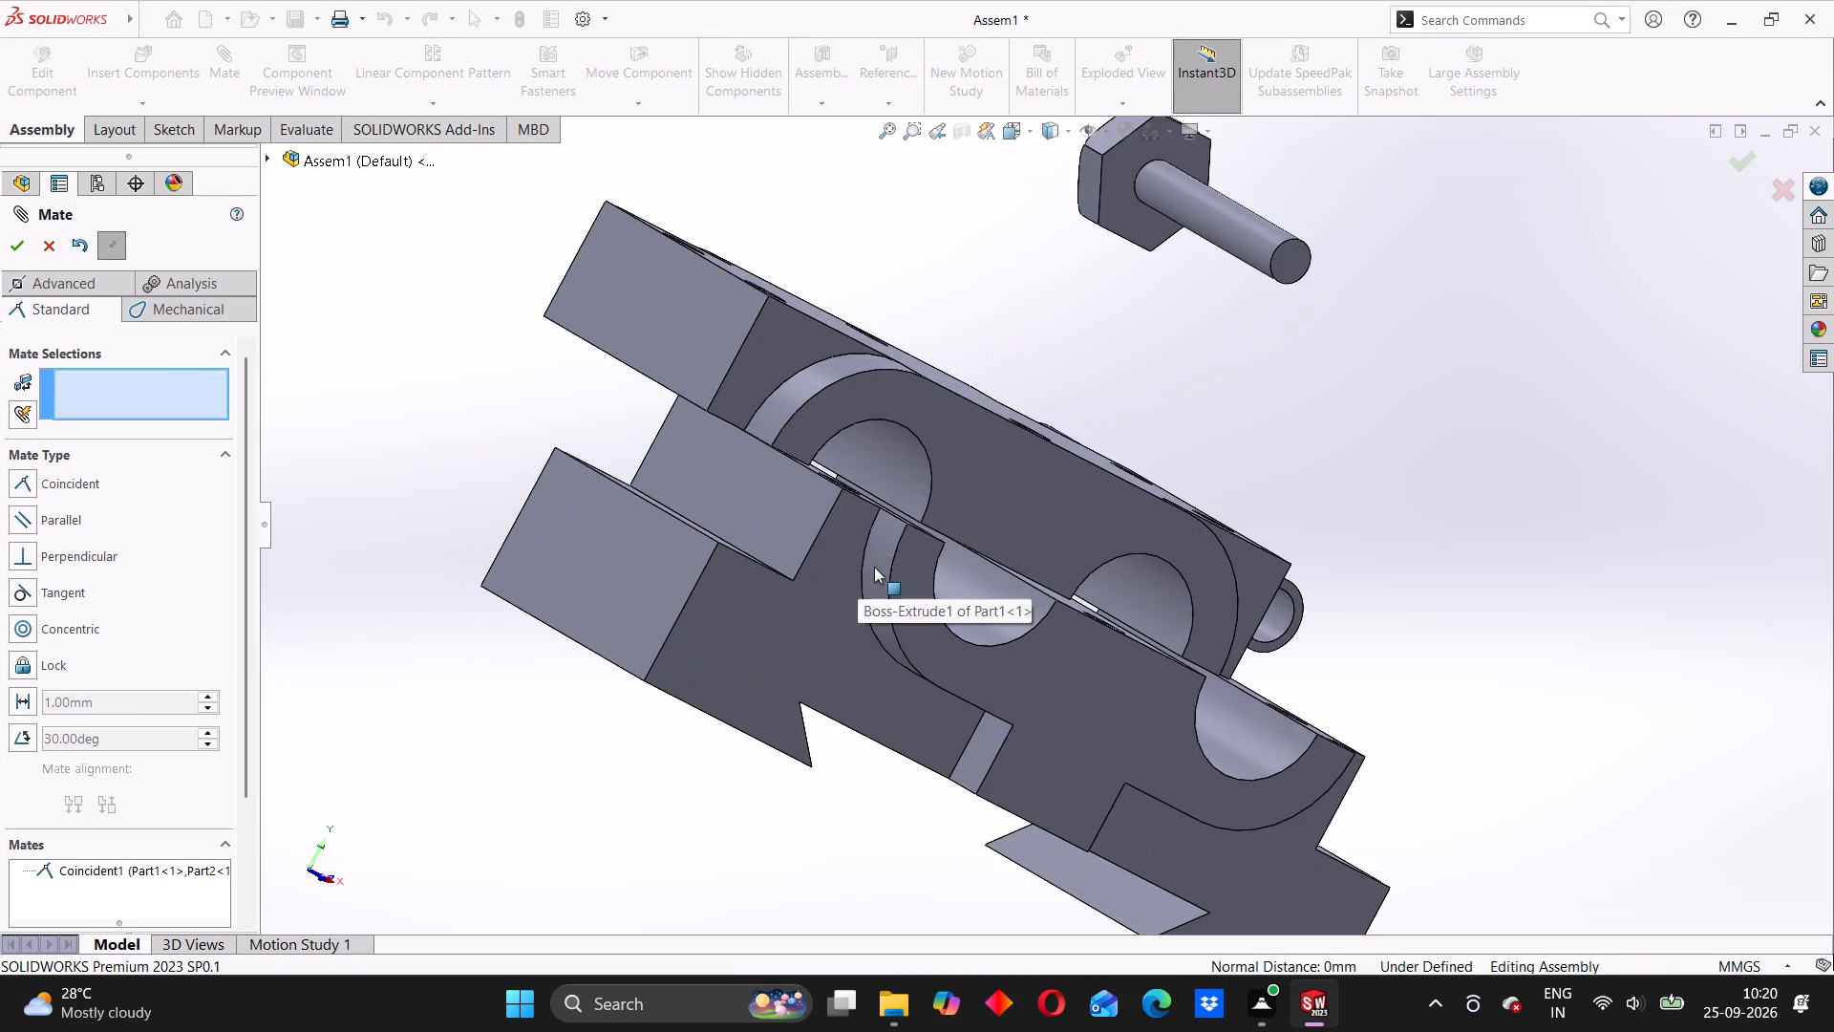
{"action": "middle_click_drag", "start_coordinate": [869, 570], "coordinate": [822, 586]}
{"action": "middle_click_drag", "start_coordinate": [747, 410], "coordinate": [866, 408]}
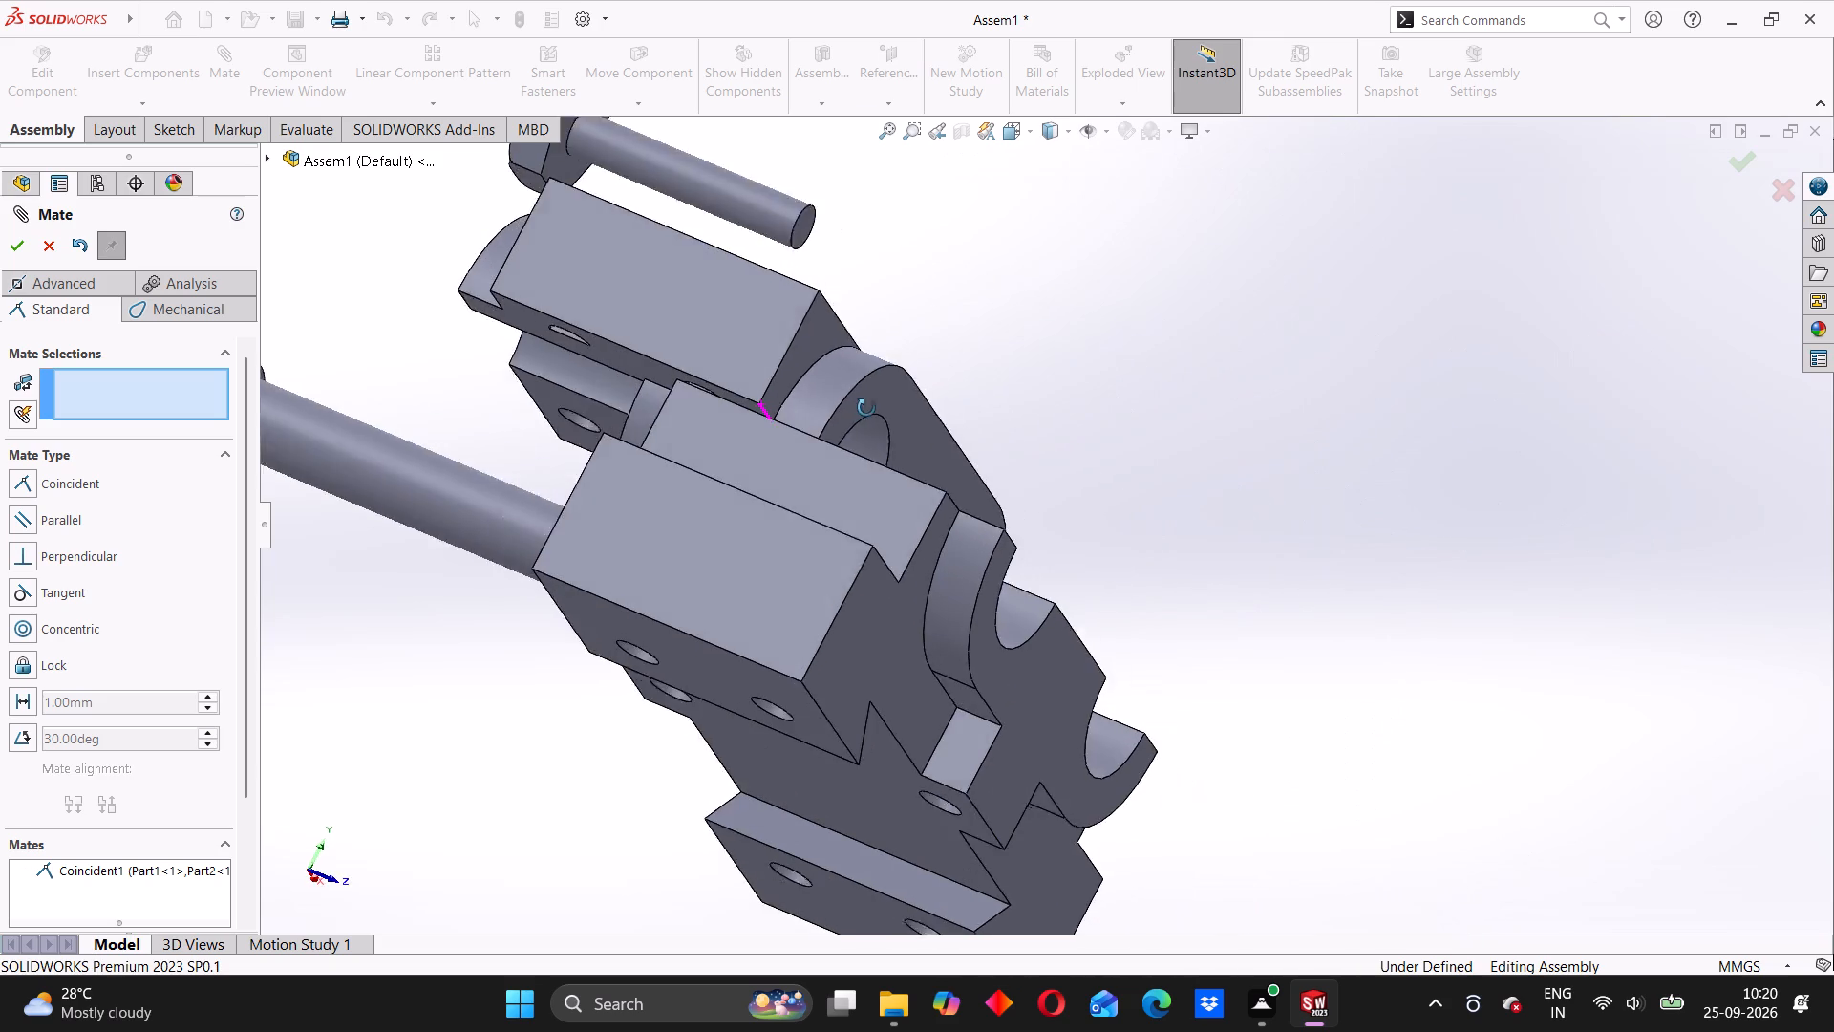
{"action": "middle_click_drag", "start_coordinate": [866, 408], "coordinate": [882, 400]}
{"action": "middle_click_drag", "start_coordinate": [543, 420], "coordinate": [673, 481]}
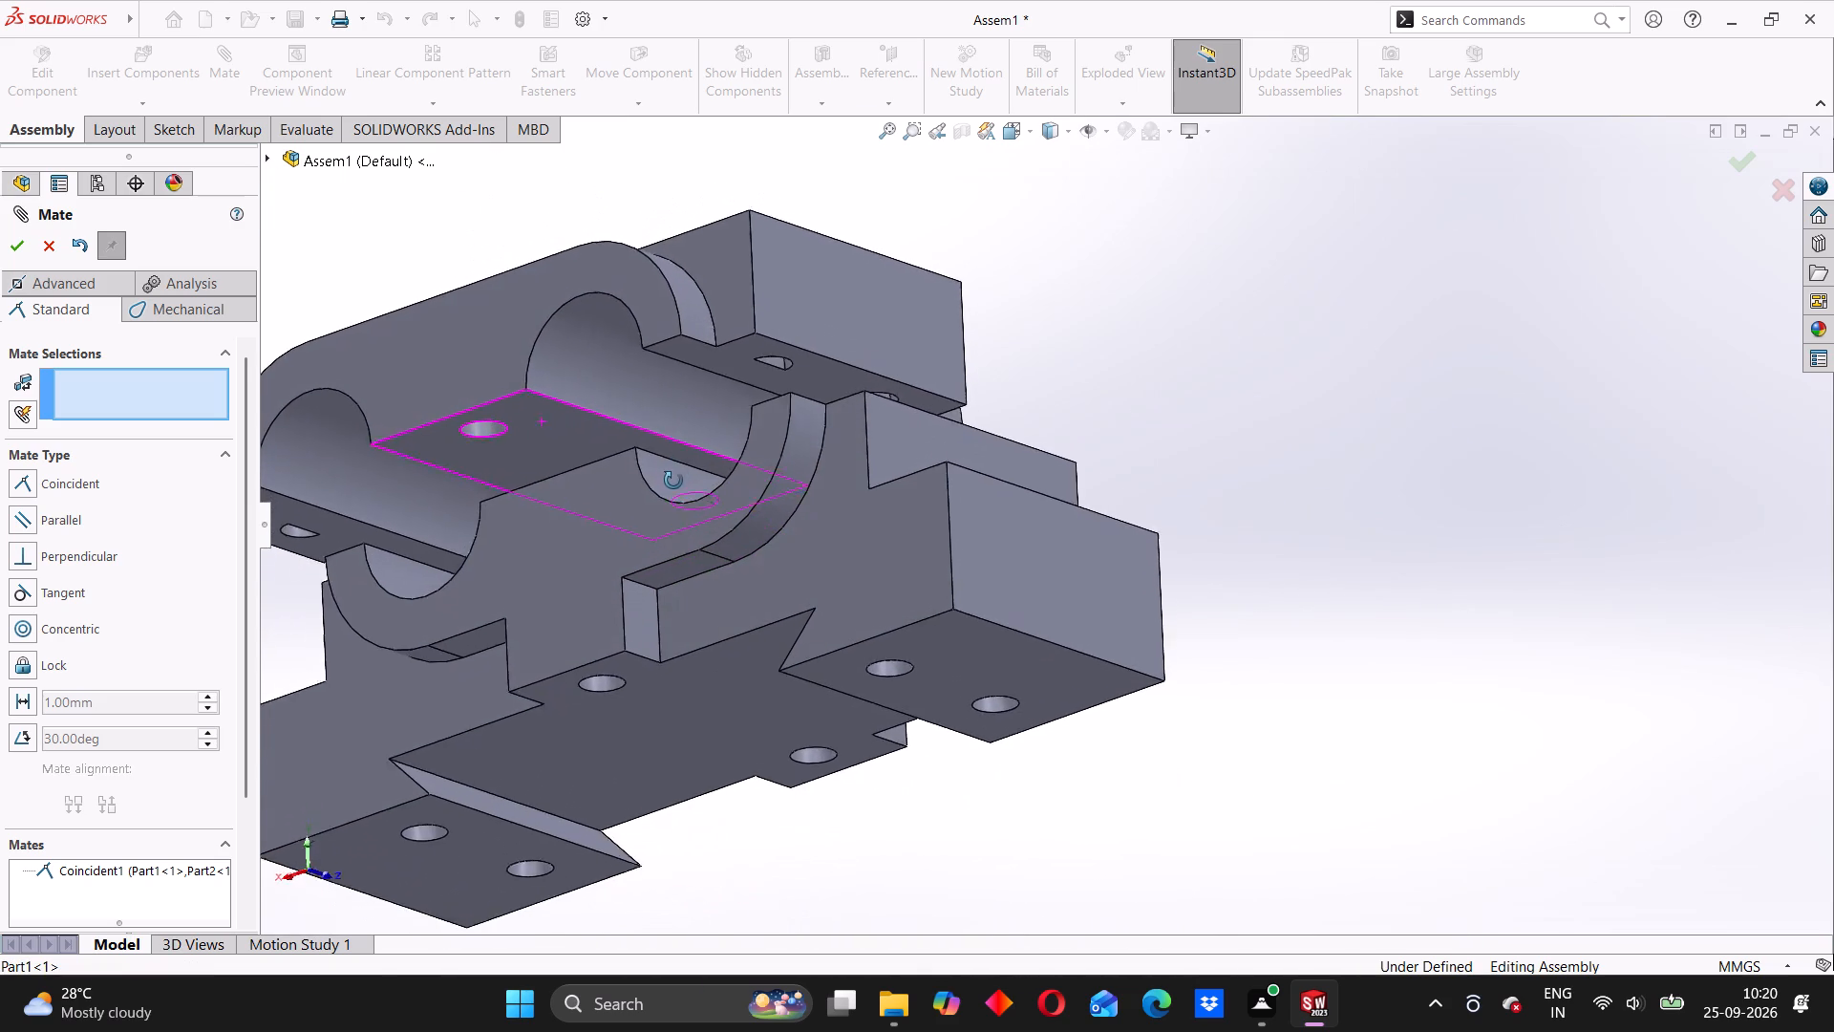
{"action": "middle_click_drag", "start_coordinate": [673, 481], "coordinate": [674, 466]}
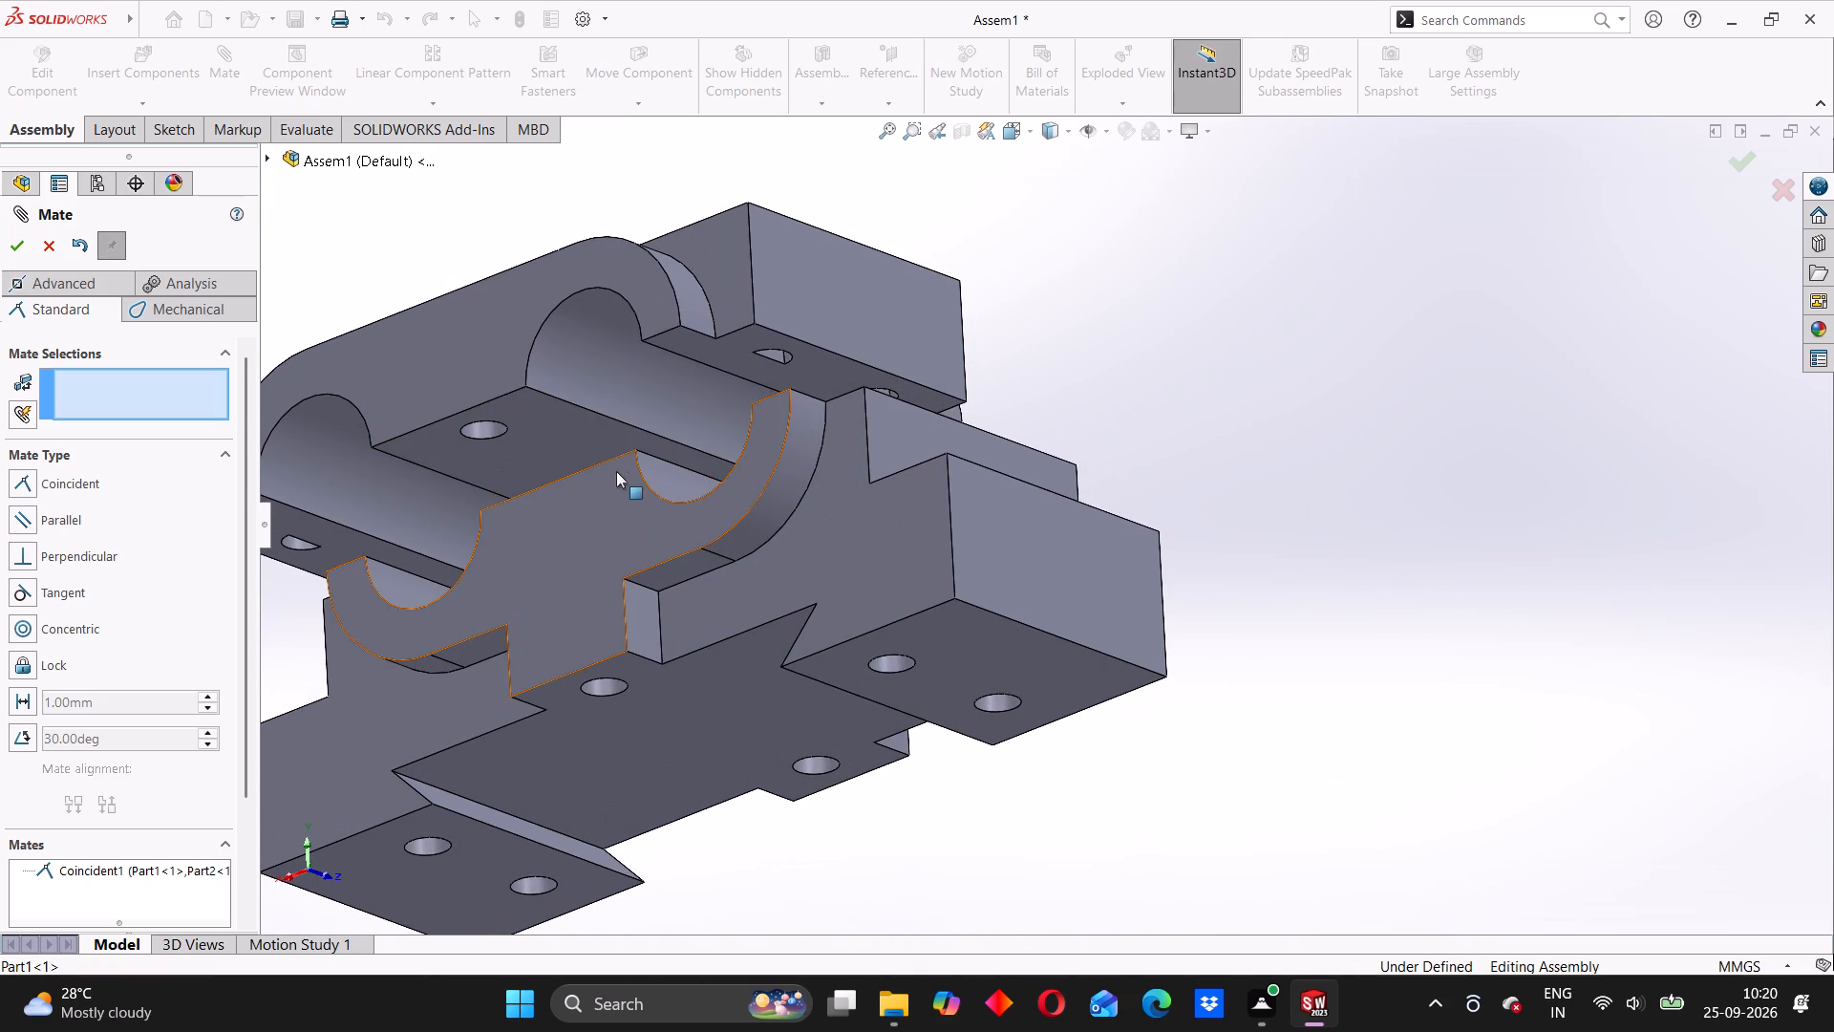
{"action": "middle_click_drag", "start_coordinate": [769, 432], "coordinate": [860, 339]}
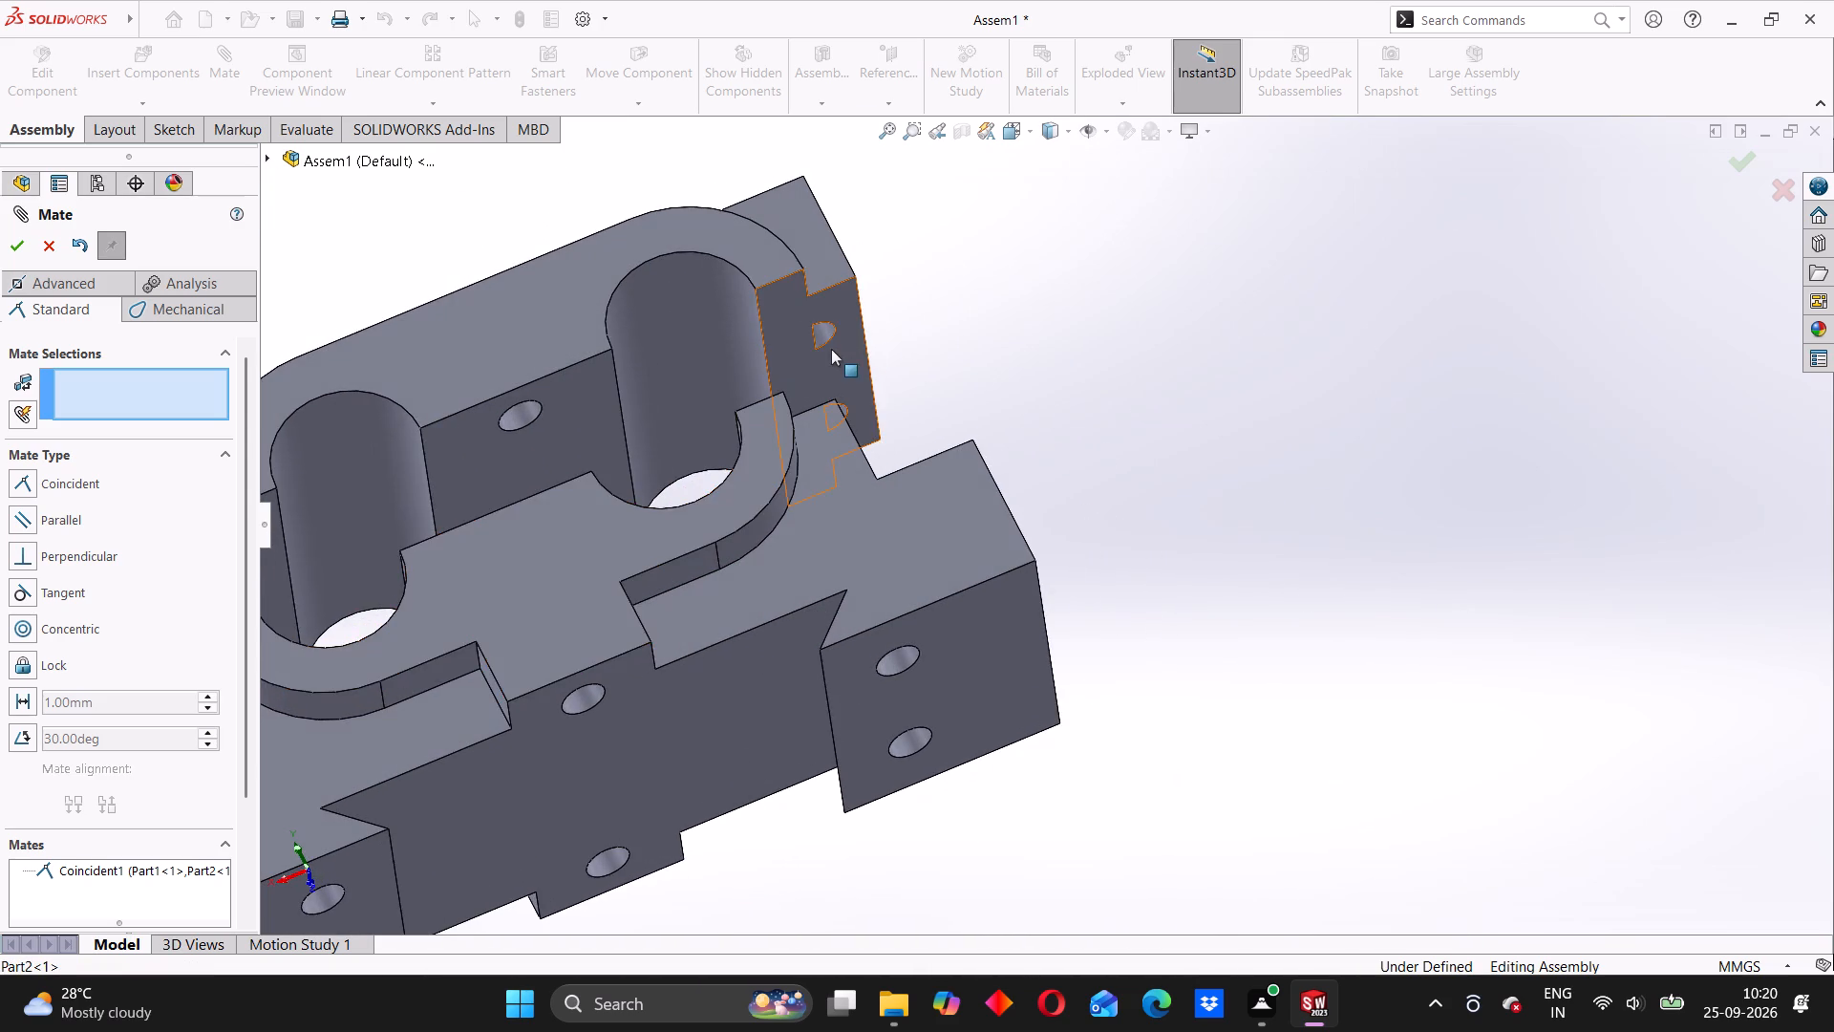
{"action": "scroll", "coordinate": [829, 349], "scroll_direction": "down", "scroll_amount": 2}
{"action": "scroll", "coordinate": [859, 406], "scroll_direction": "up", "scroll_amount": 1}
{"action": "middle_click_drag", "start_coordinate": [859, 406], "coordinate": [805, 460]}
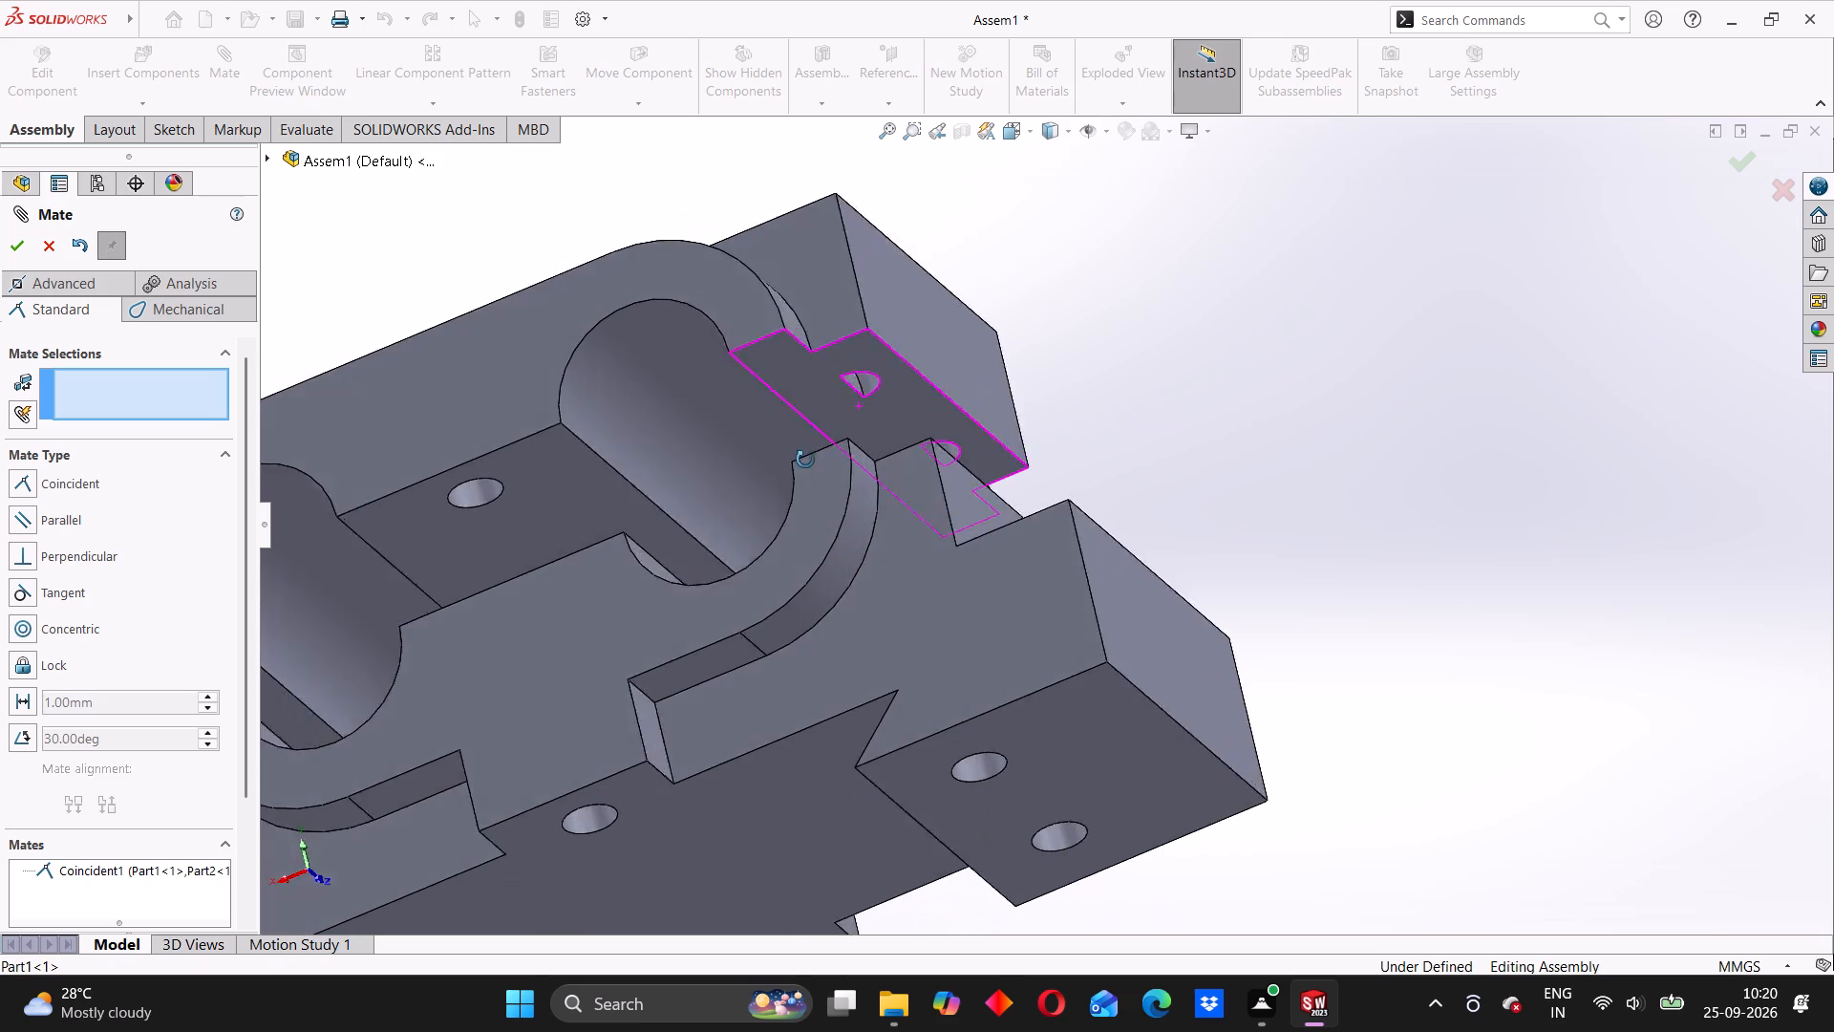
{"action": "middle_click_drag", "start_coordinate": [805, 460], "coordinate": [672, 806]}
{"action": "scroll", "coordinate": [828, 535], "scroll_direction": "up", "scroll_amount": 1}
{"action": "middle_click_drag", "start_coordinate": [830, 544], "coordinate": [849, 688]}
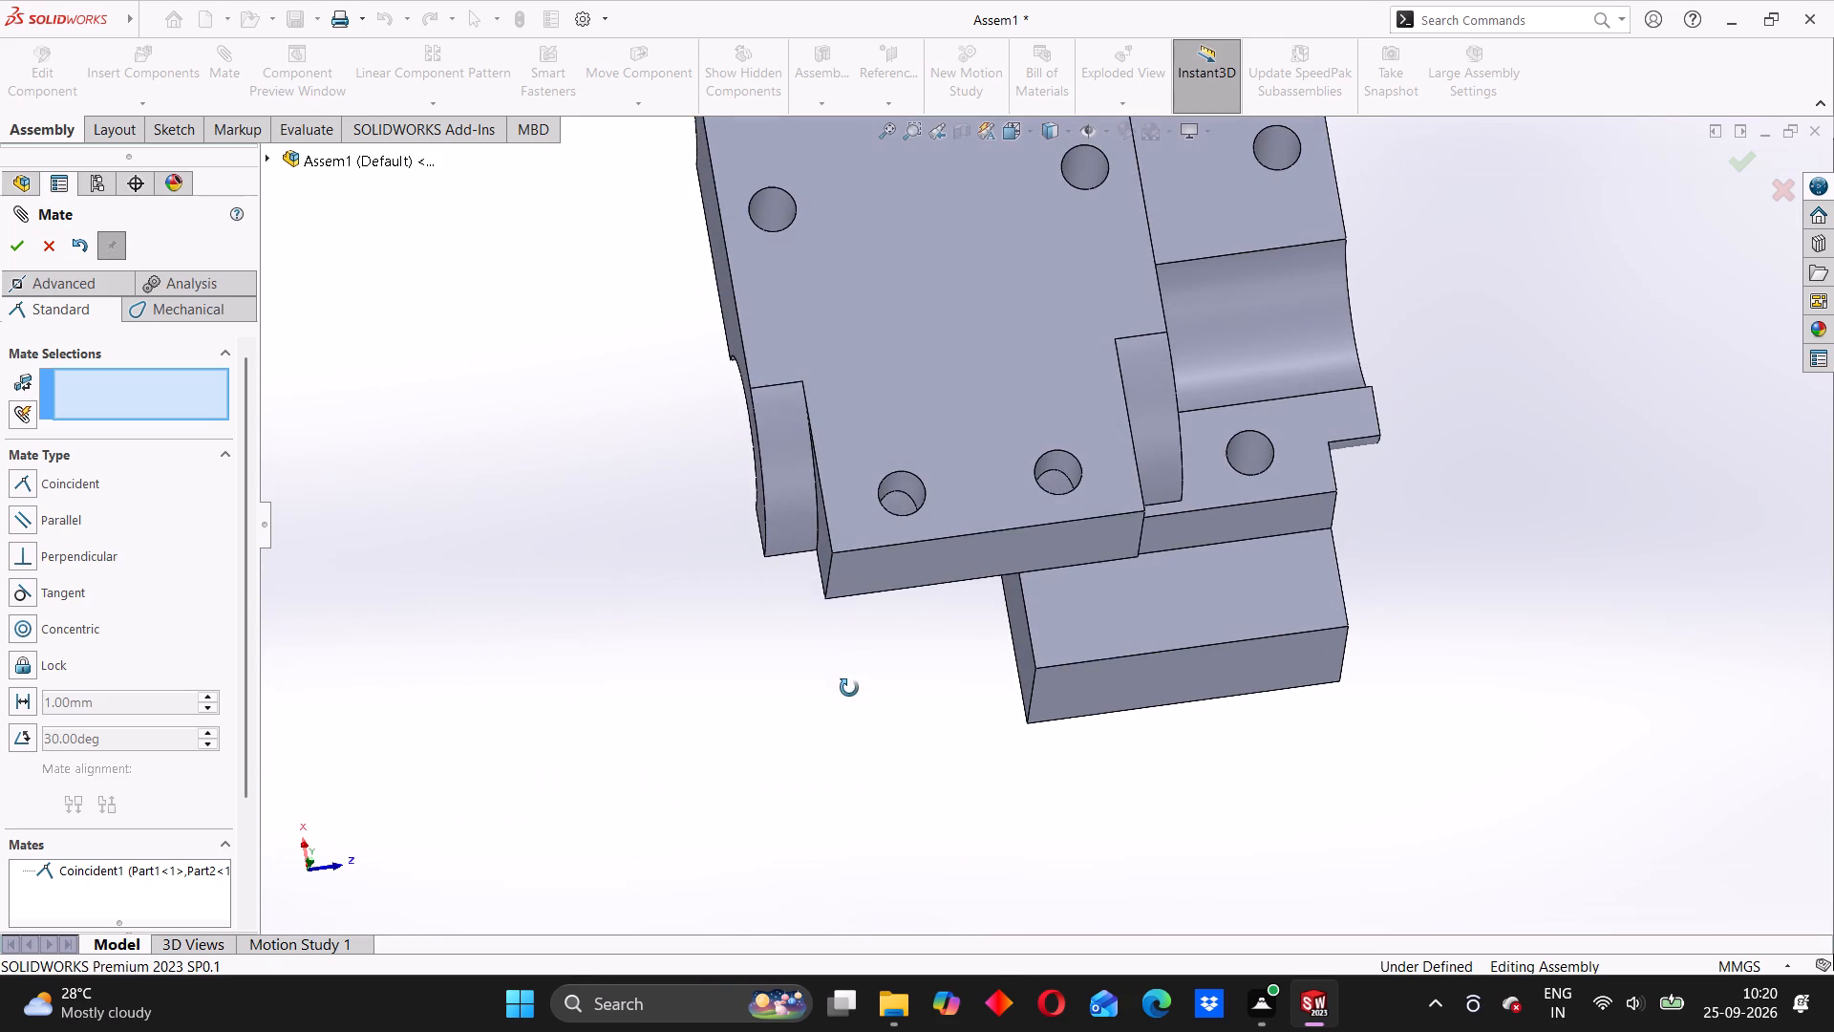
{"action": "middle_click_drag", "start_coordinate": [849, 688], "coordinate": [840, 759]}
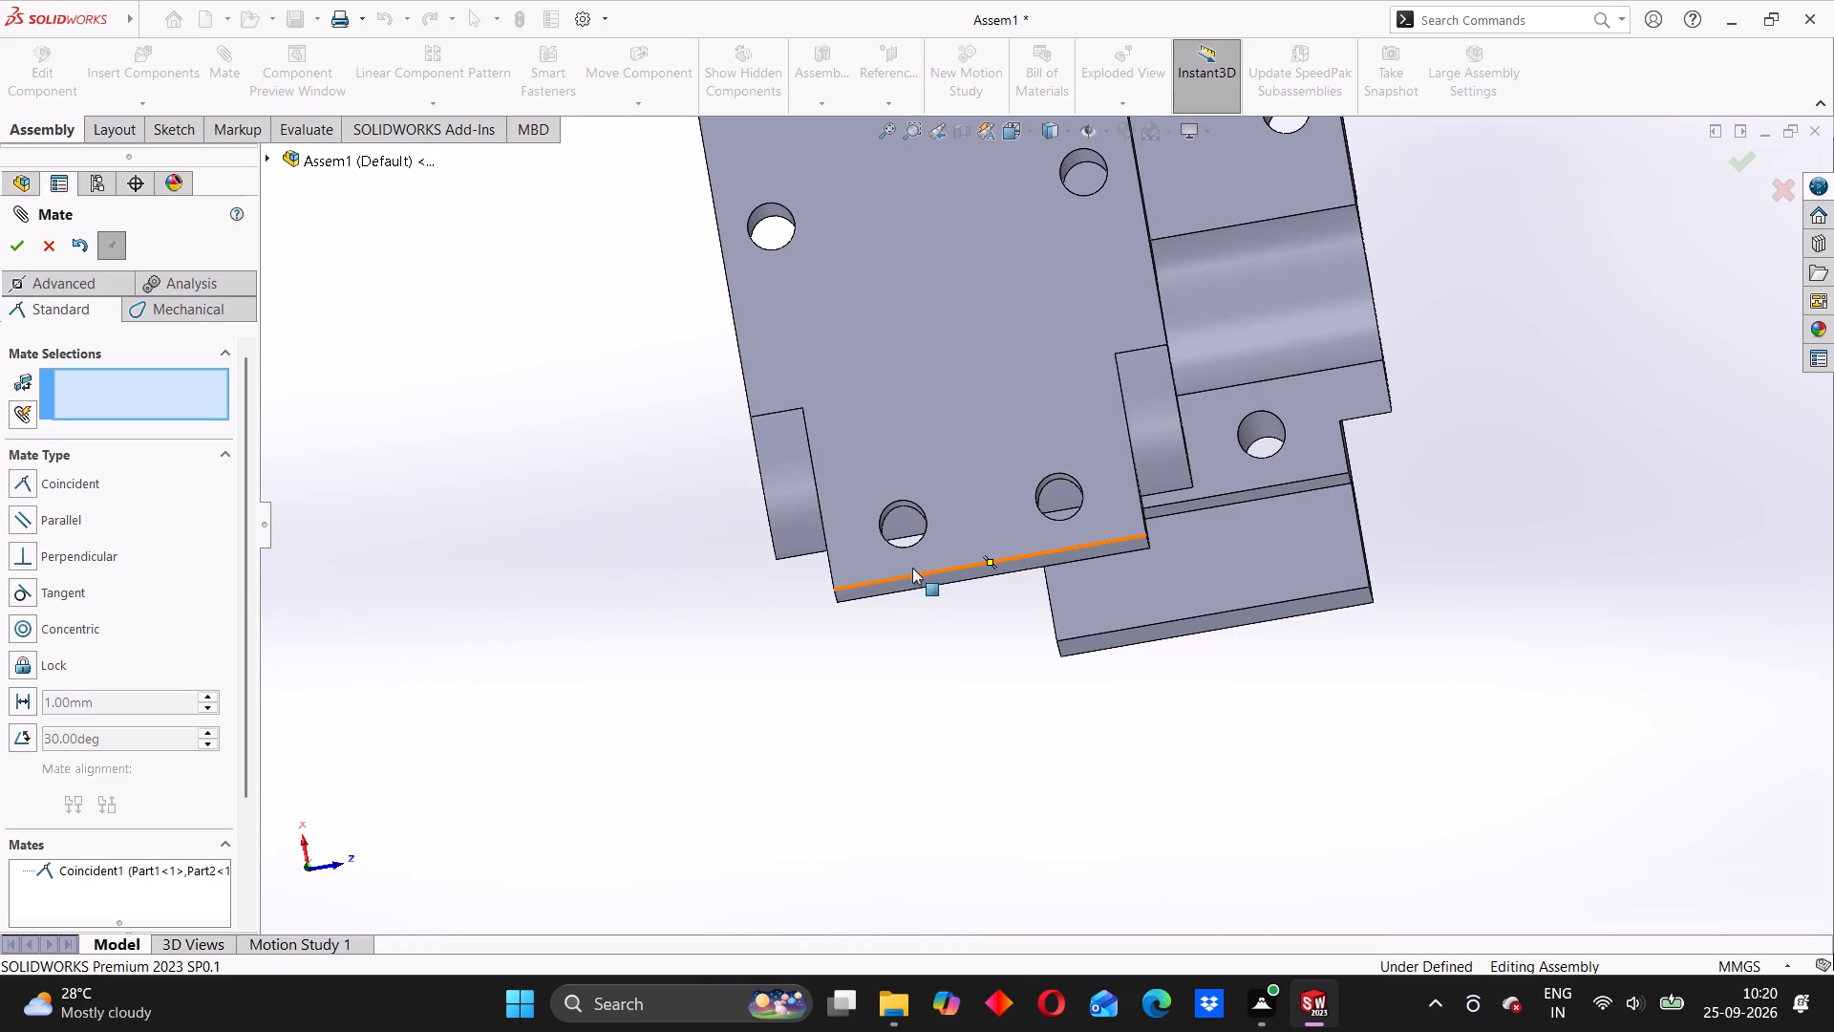
{"action": "scroll", "coordinate": [890, 459], "scroll_direction": "up", "scroll_amount": 3}
{"action": "middle_click_drag", "start_coordinate": [871, 379], "coordinate": [882, 479]}
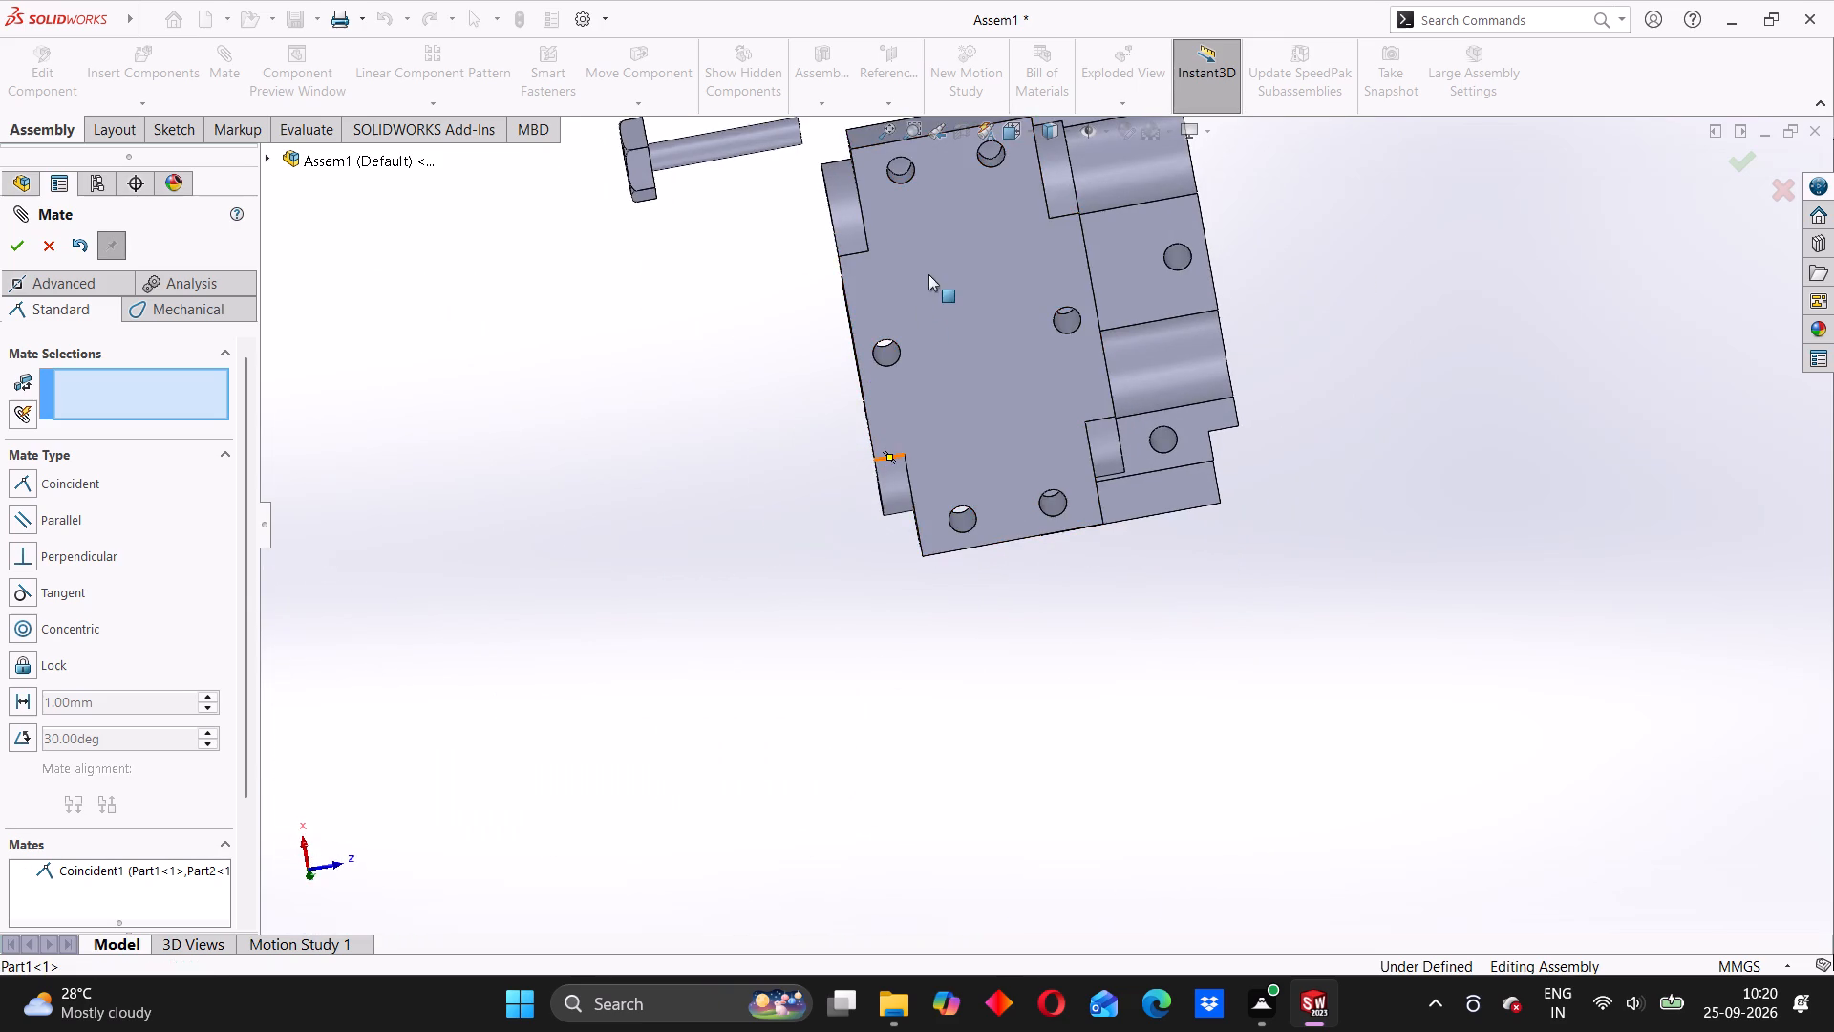
{"action": "middle_click_drag", "start_coordinate": [909, 288], "coordinate": [1116, 222]}
{"action": "middle_click_drag", "start_coordinate": [928, 286], "coordinate": [970, 304]}
{"action": "scroll", "coordinate": [856, 298], "scroll_direction": "up", "scroll_amount": 3}
{"action": "left_click", "coordinate": [62, 242]}
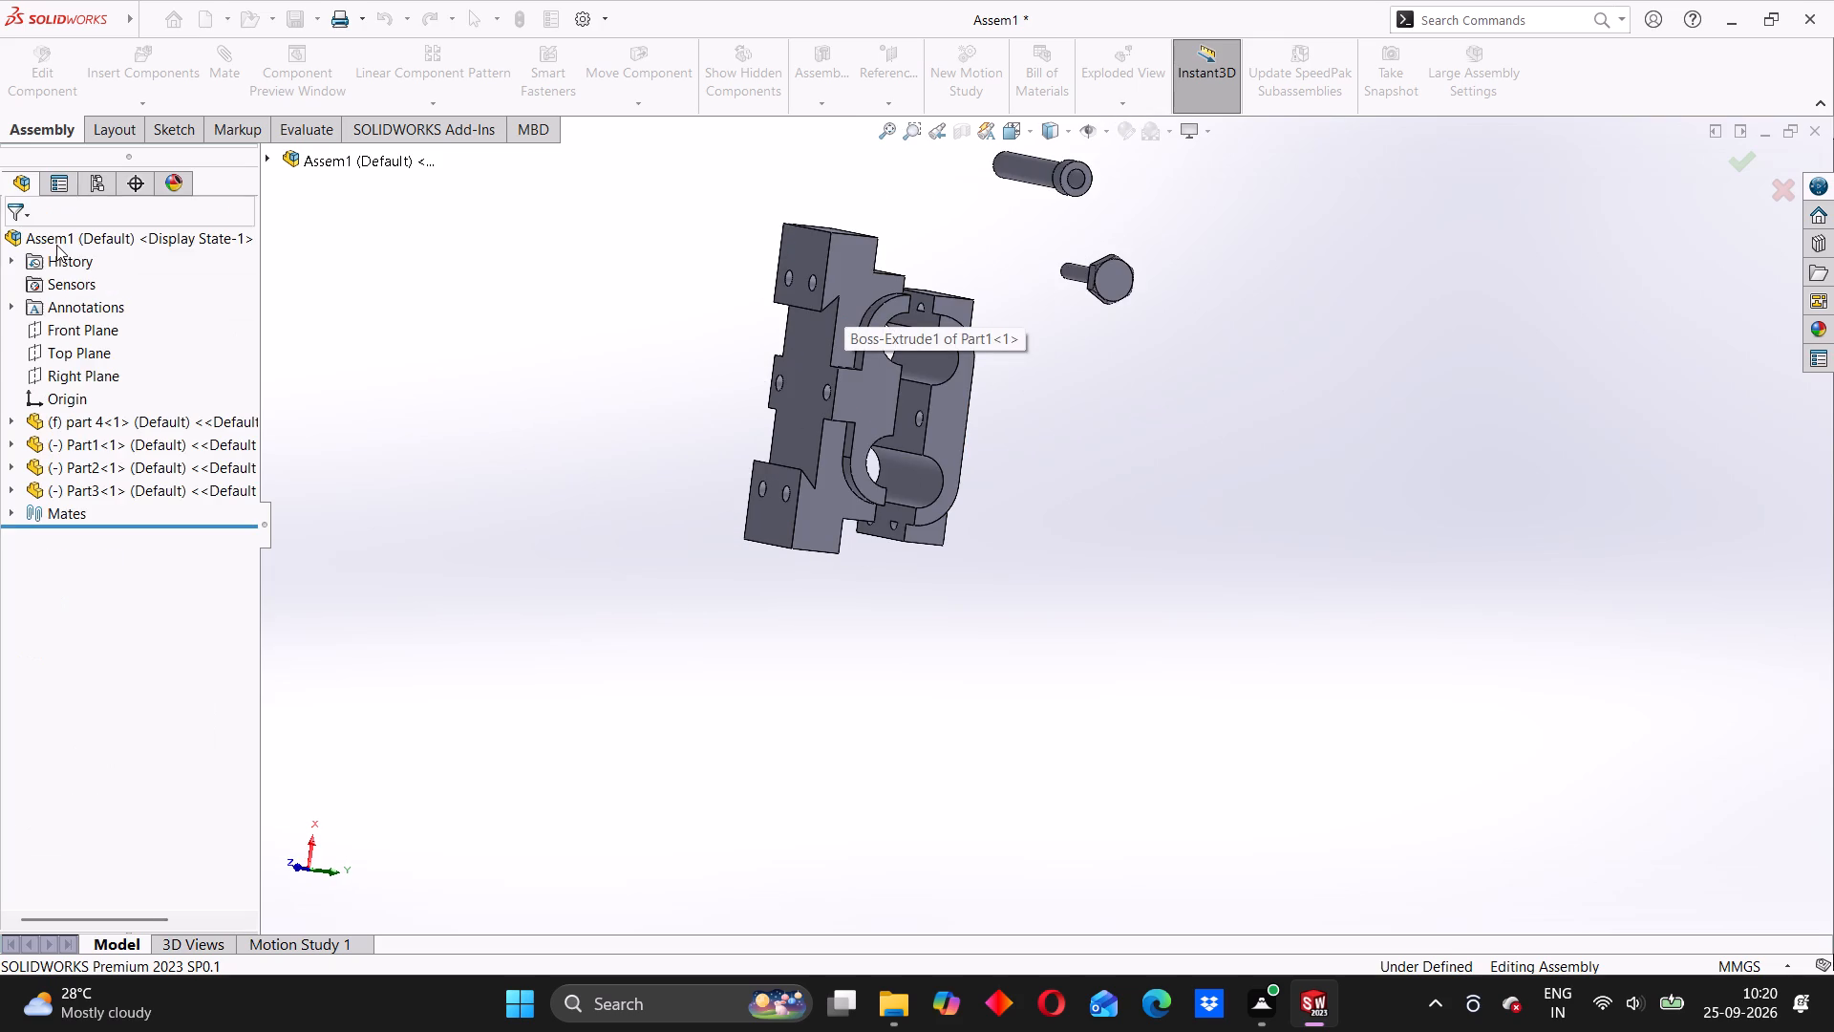
Close SOLIDWORKS.
{"action": "left_click", "coordinate": [1817, 24]}
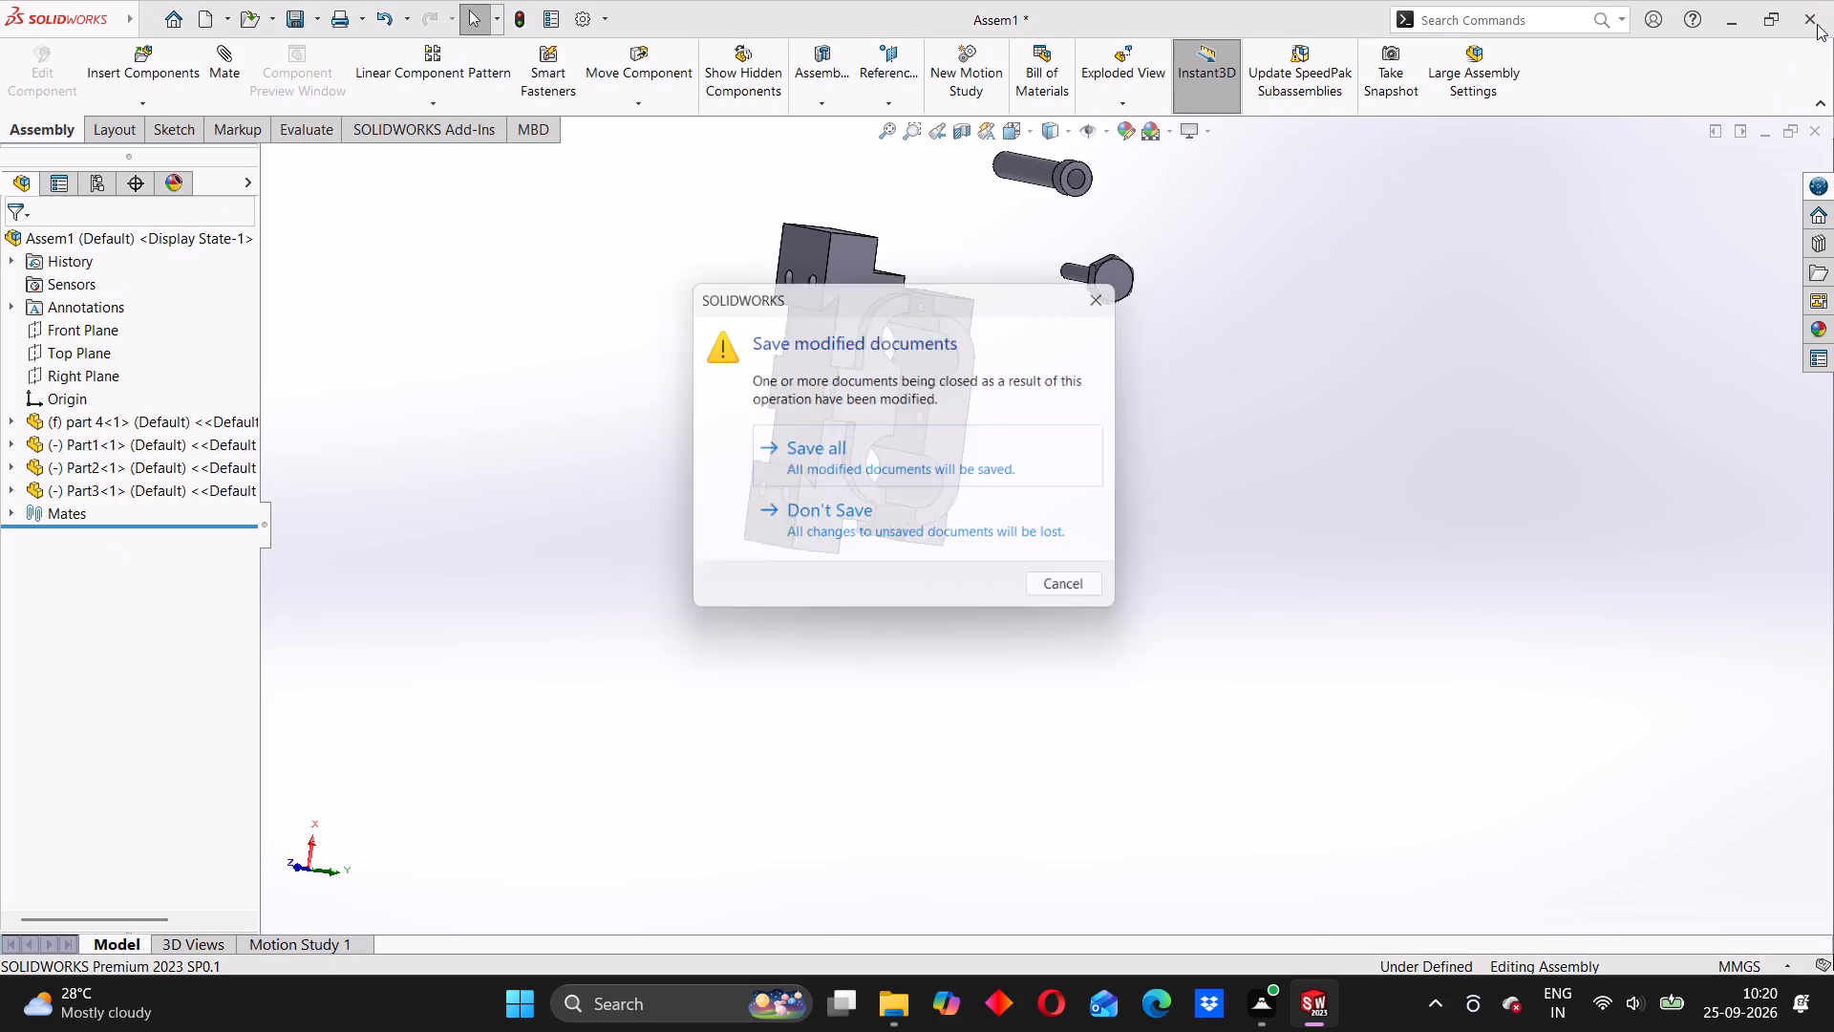
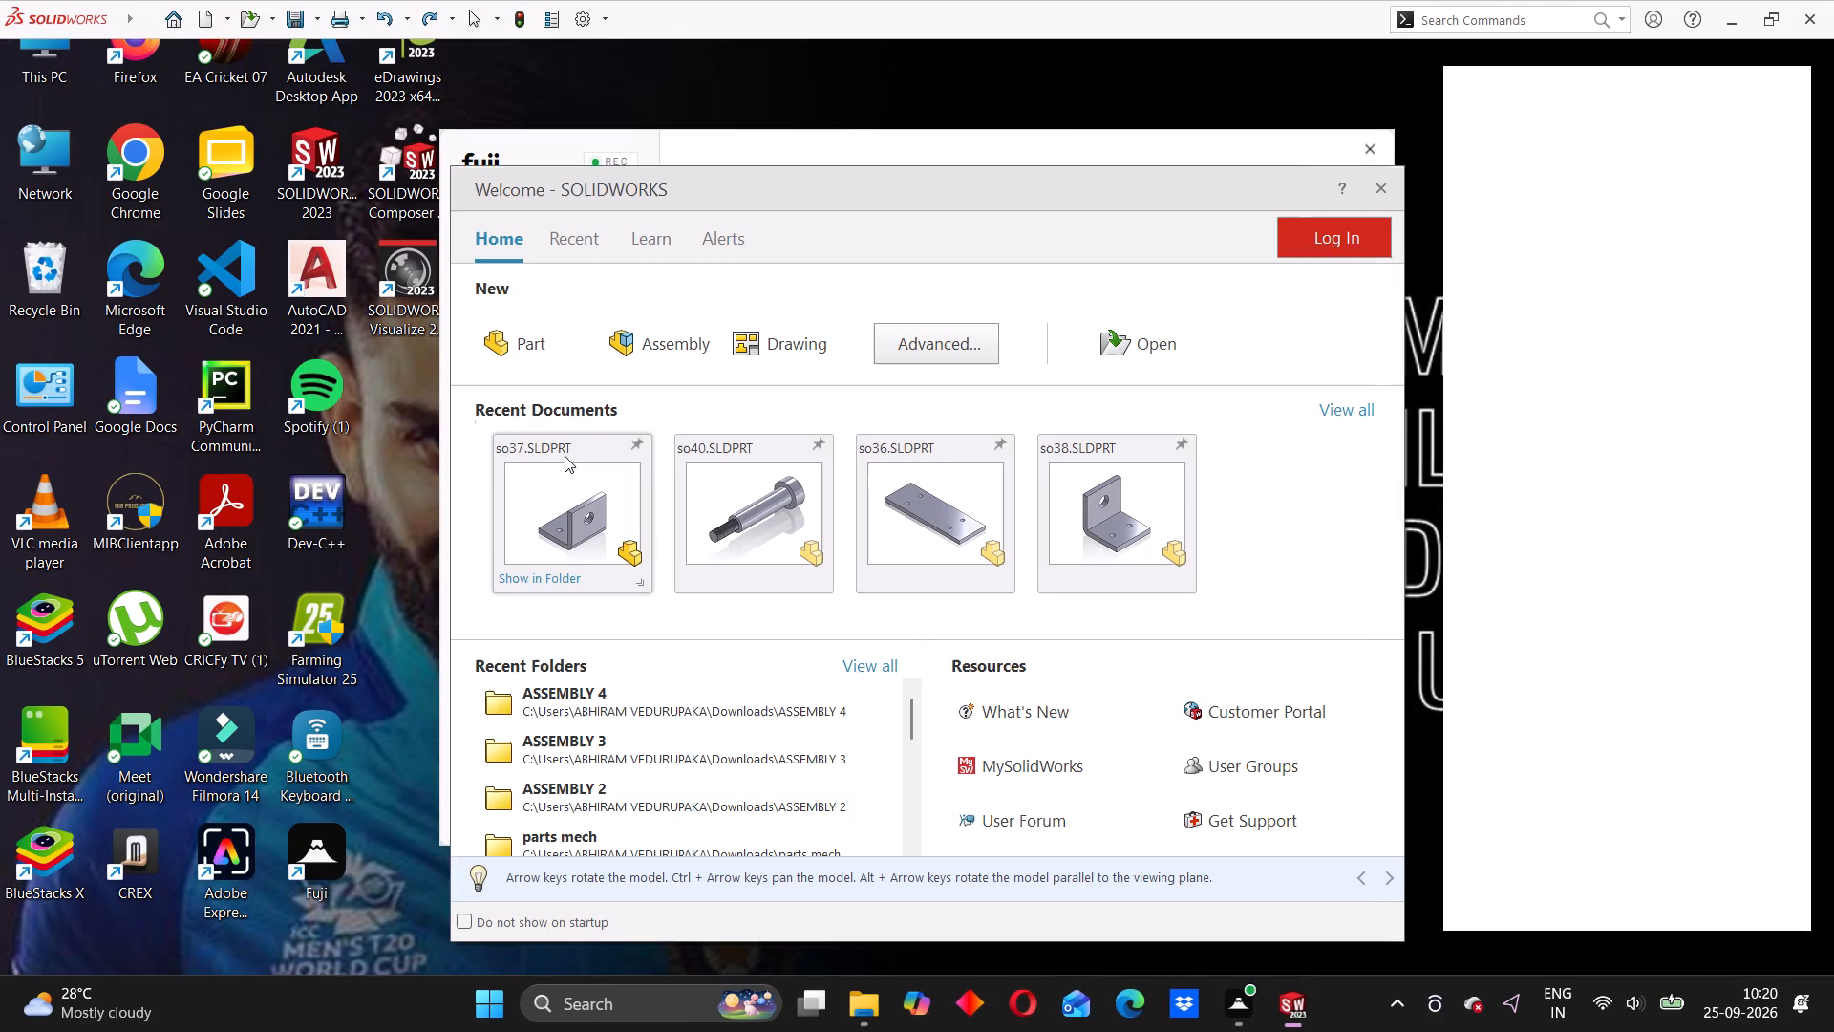
Open Part1.SLDPRT, the upper block, from the full list of recent documents.
{"action": "left_click", "coordinate": [1361, 411]}
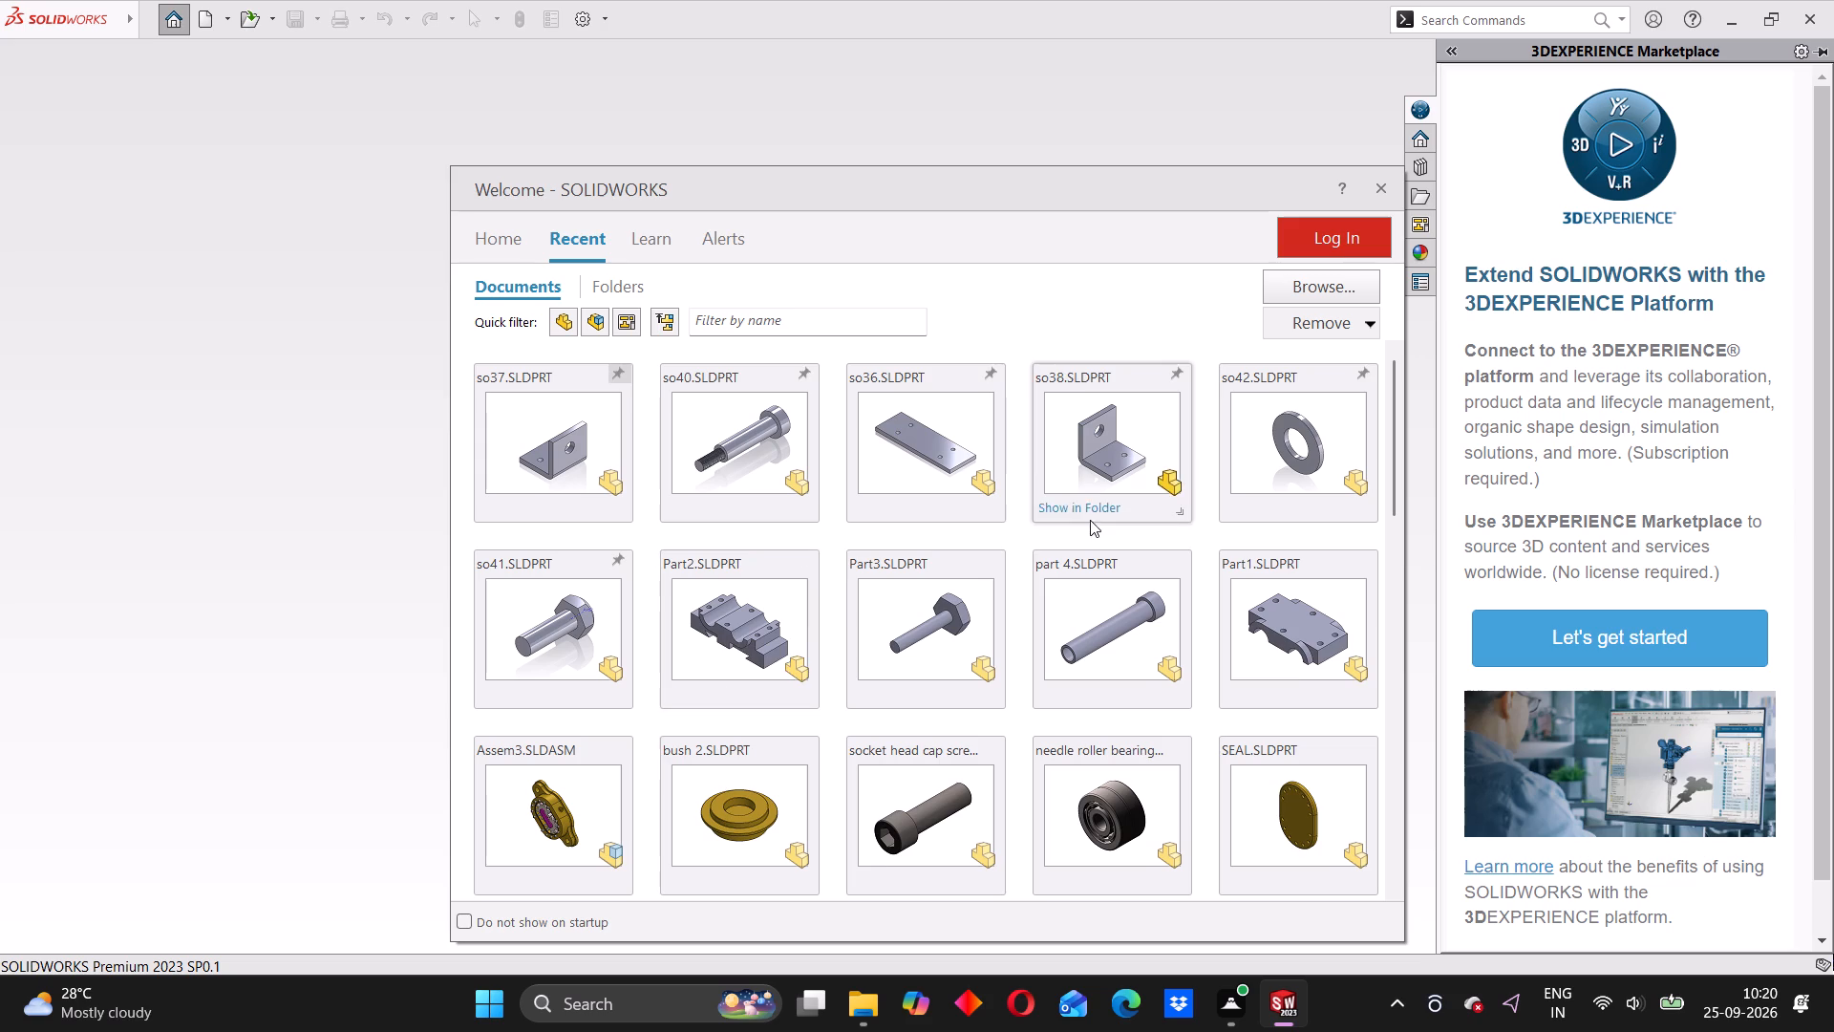
{"action": "left_click", "coordinate": [1282, 609]}
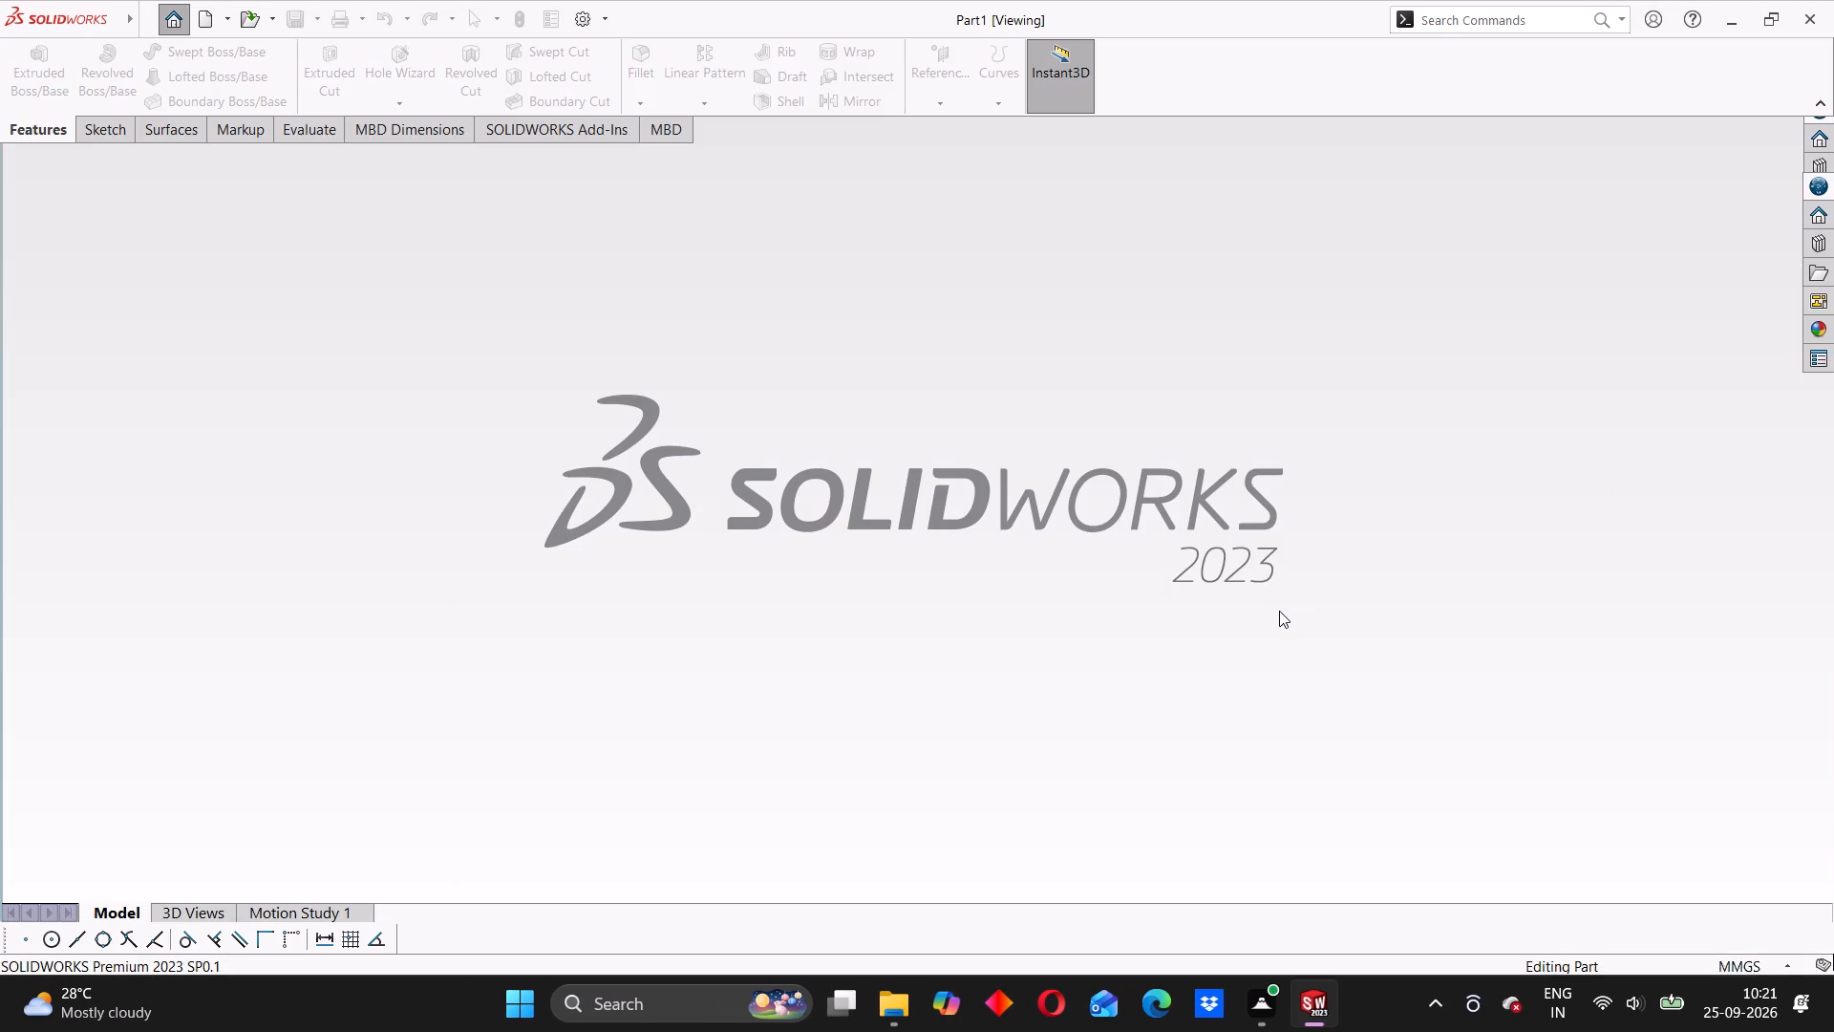
Examine the six holes in the block's flat face and its end and groove sides from several angles.
{"action": "middle_click_drag", "start_coordinate": [988, 489], "coordinate": [976, 521]}
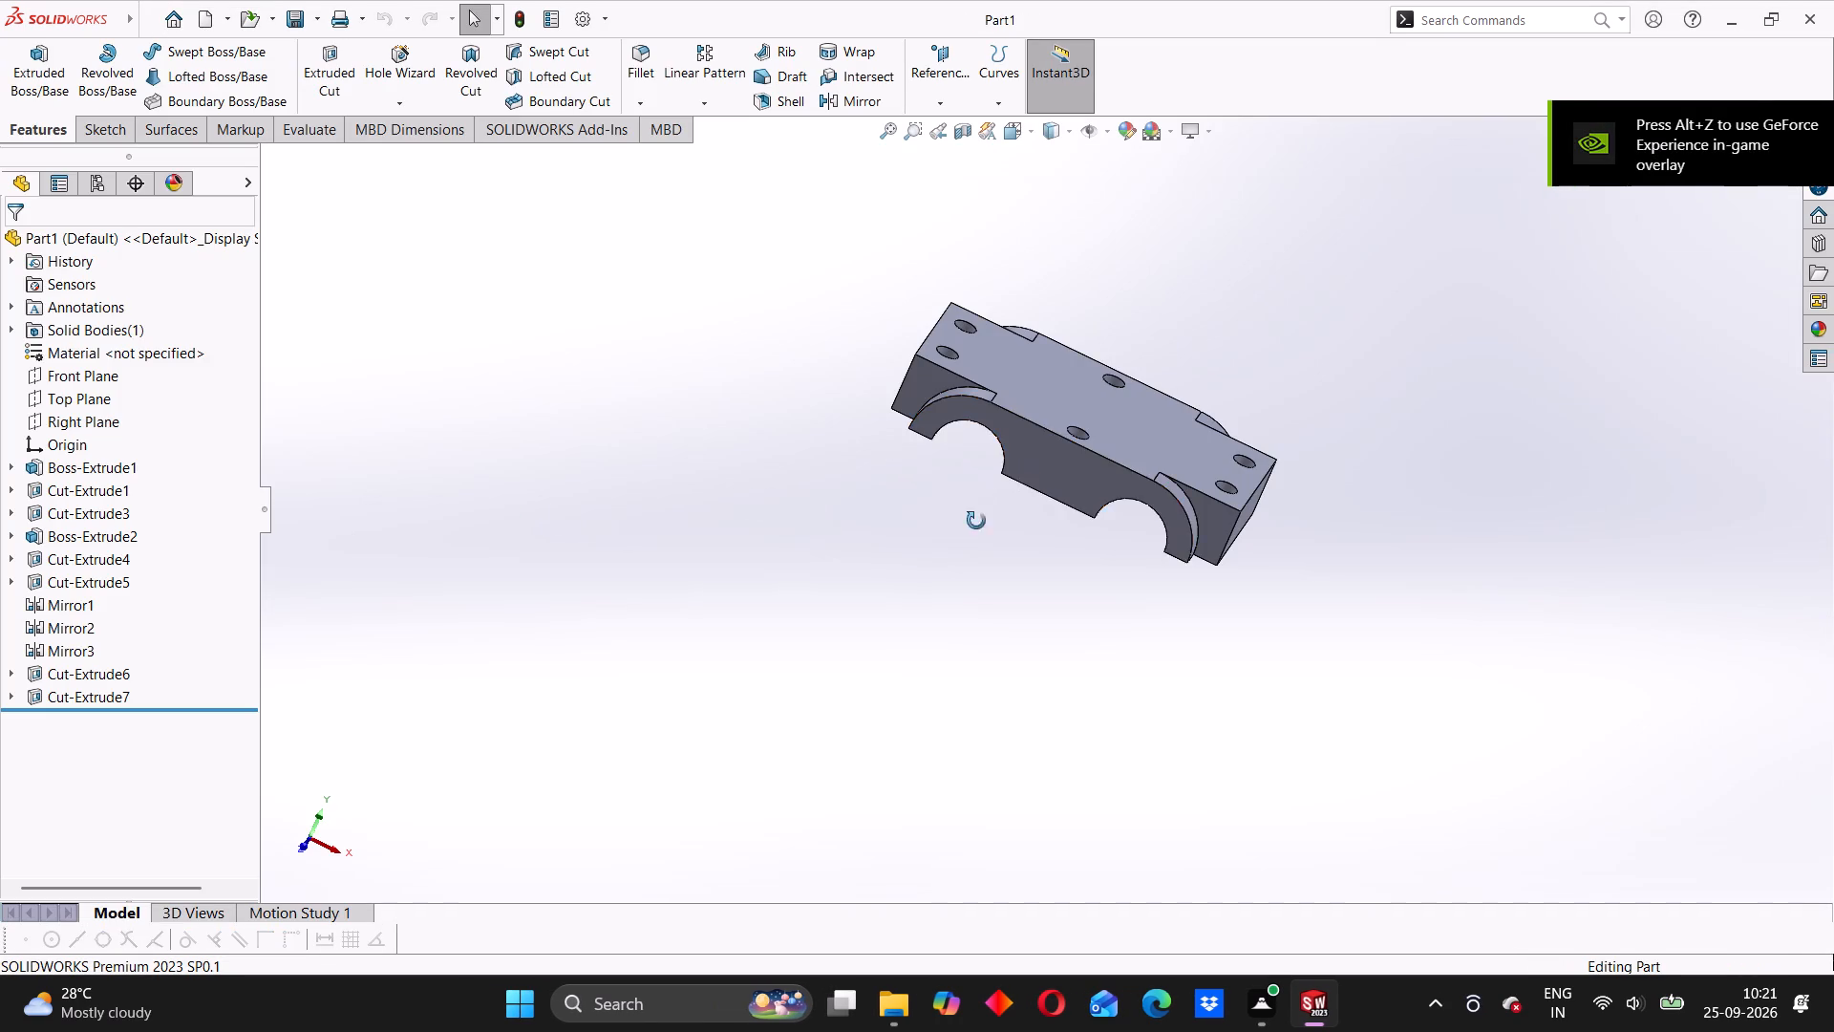
{"action": "middle_click_drag", "start_coordinate": [976, 521], "coordinate": [849, 724]}
{"action": "scroll", "coordinate": [1068, 527], "scroll_direction": "down", "scroll_amount": 4}
{"action": "middle_click_drag", "start_coordinate": [1168, 552], "coordinate": [1212, 593]}
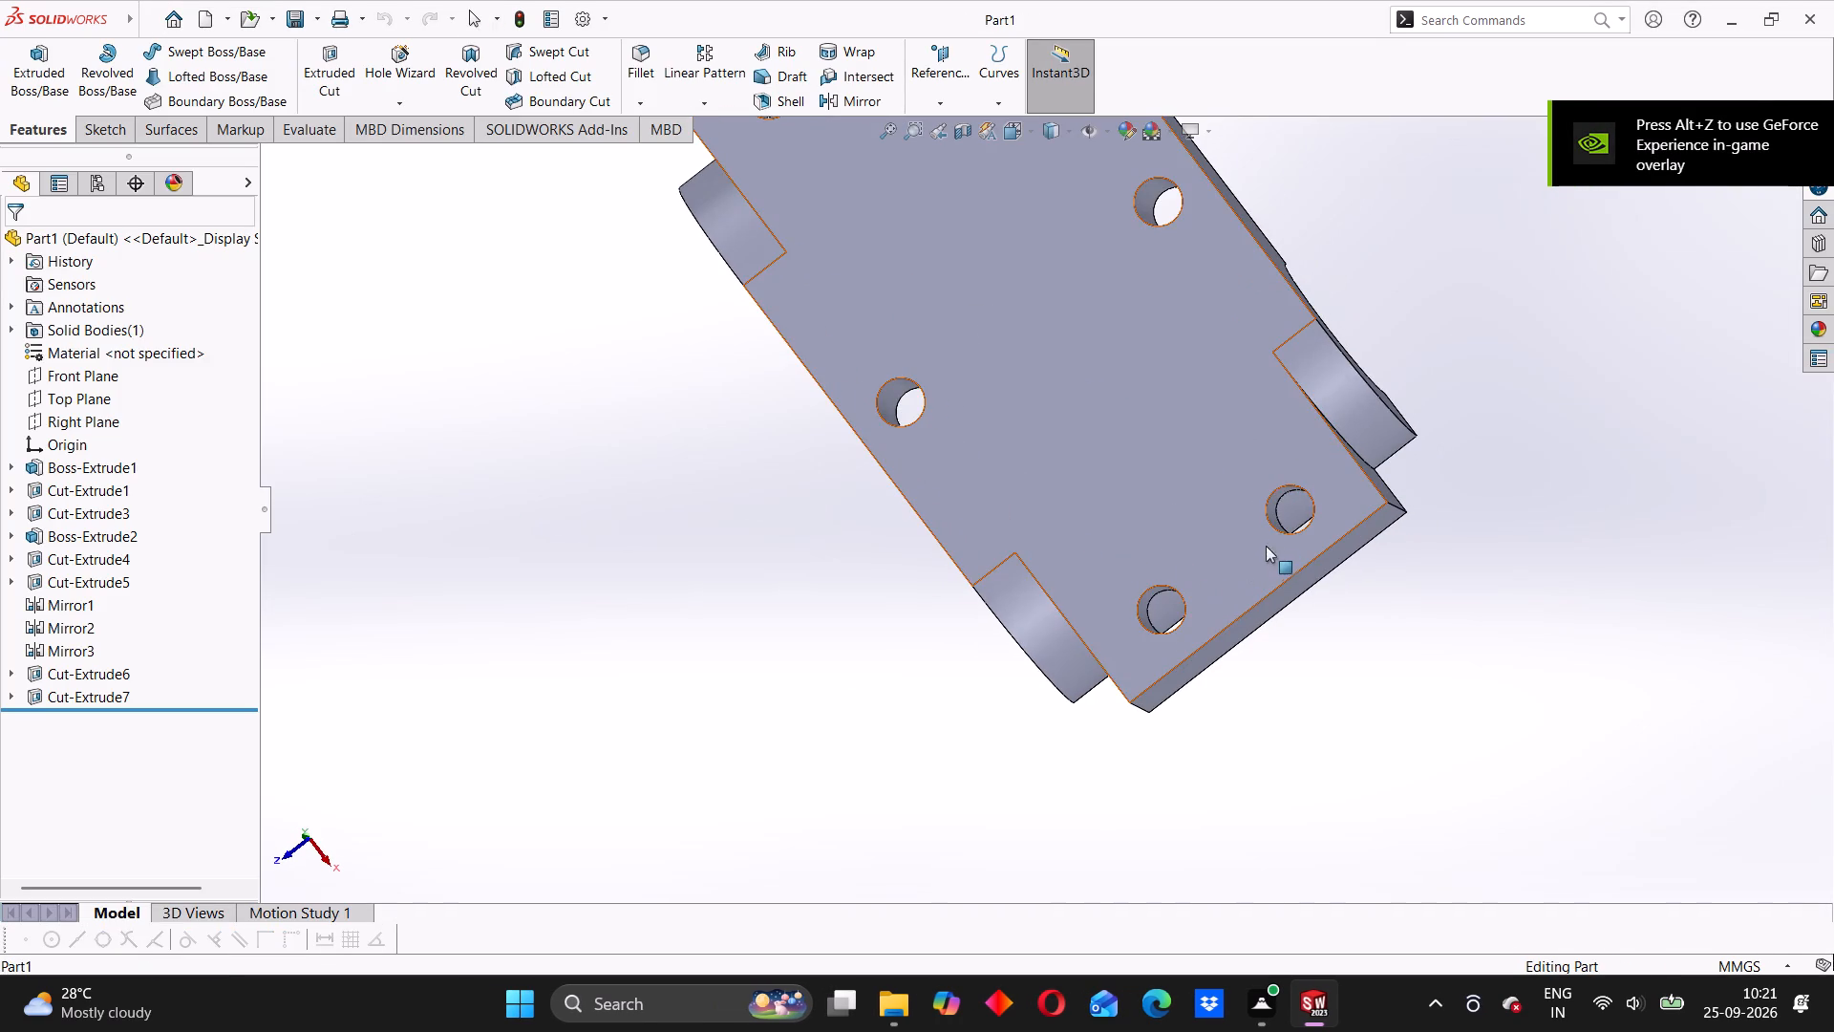
{"action": "scroll", "coordinate": [1280, 523], "scroll_direction": "down", "scroll_amount": 2}
{"action": "middle_click_drag", "start_coordinate": [1234, 663], "coordinate": [1350, 344]}
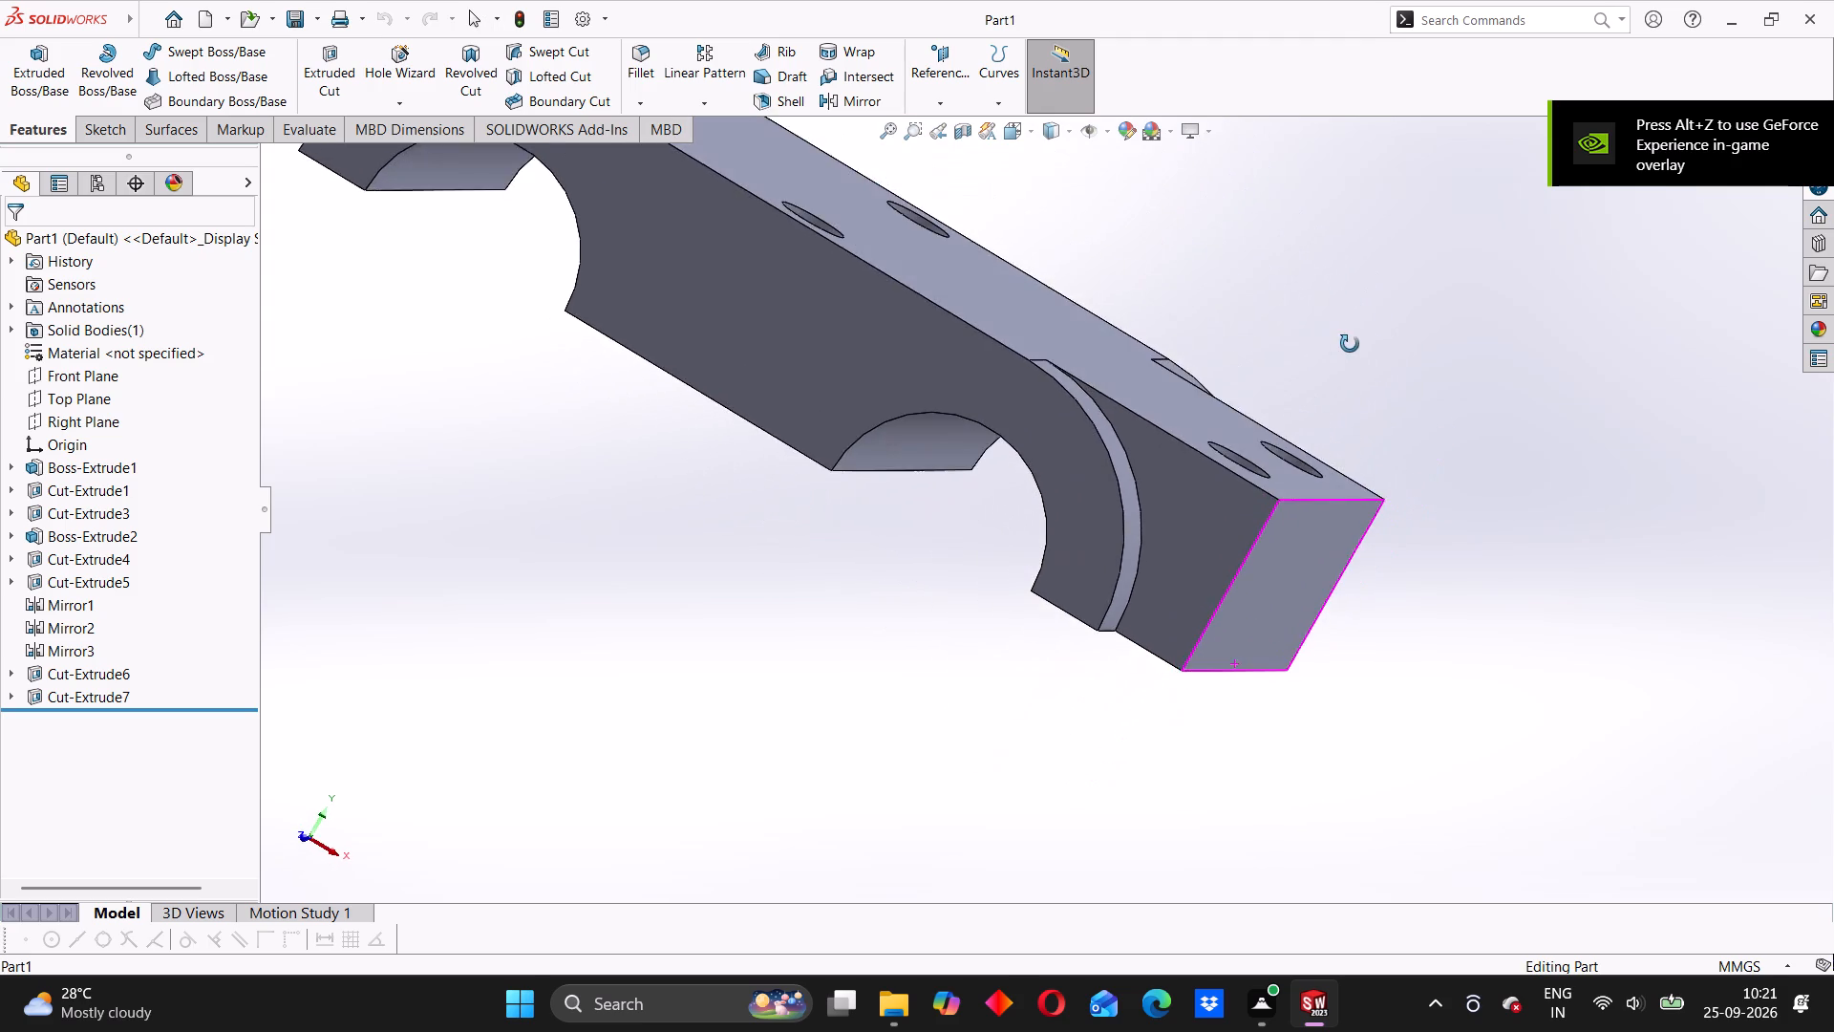
{"action": "middle_click_drag", "start_coordinate": [1350, 344], "coordinate": [1250, 688]}
{"action": "scroll", "coordinate": [1225, 570], "scroll_direction": "up", "scroll_amount": 1}
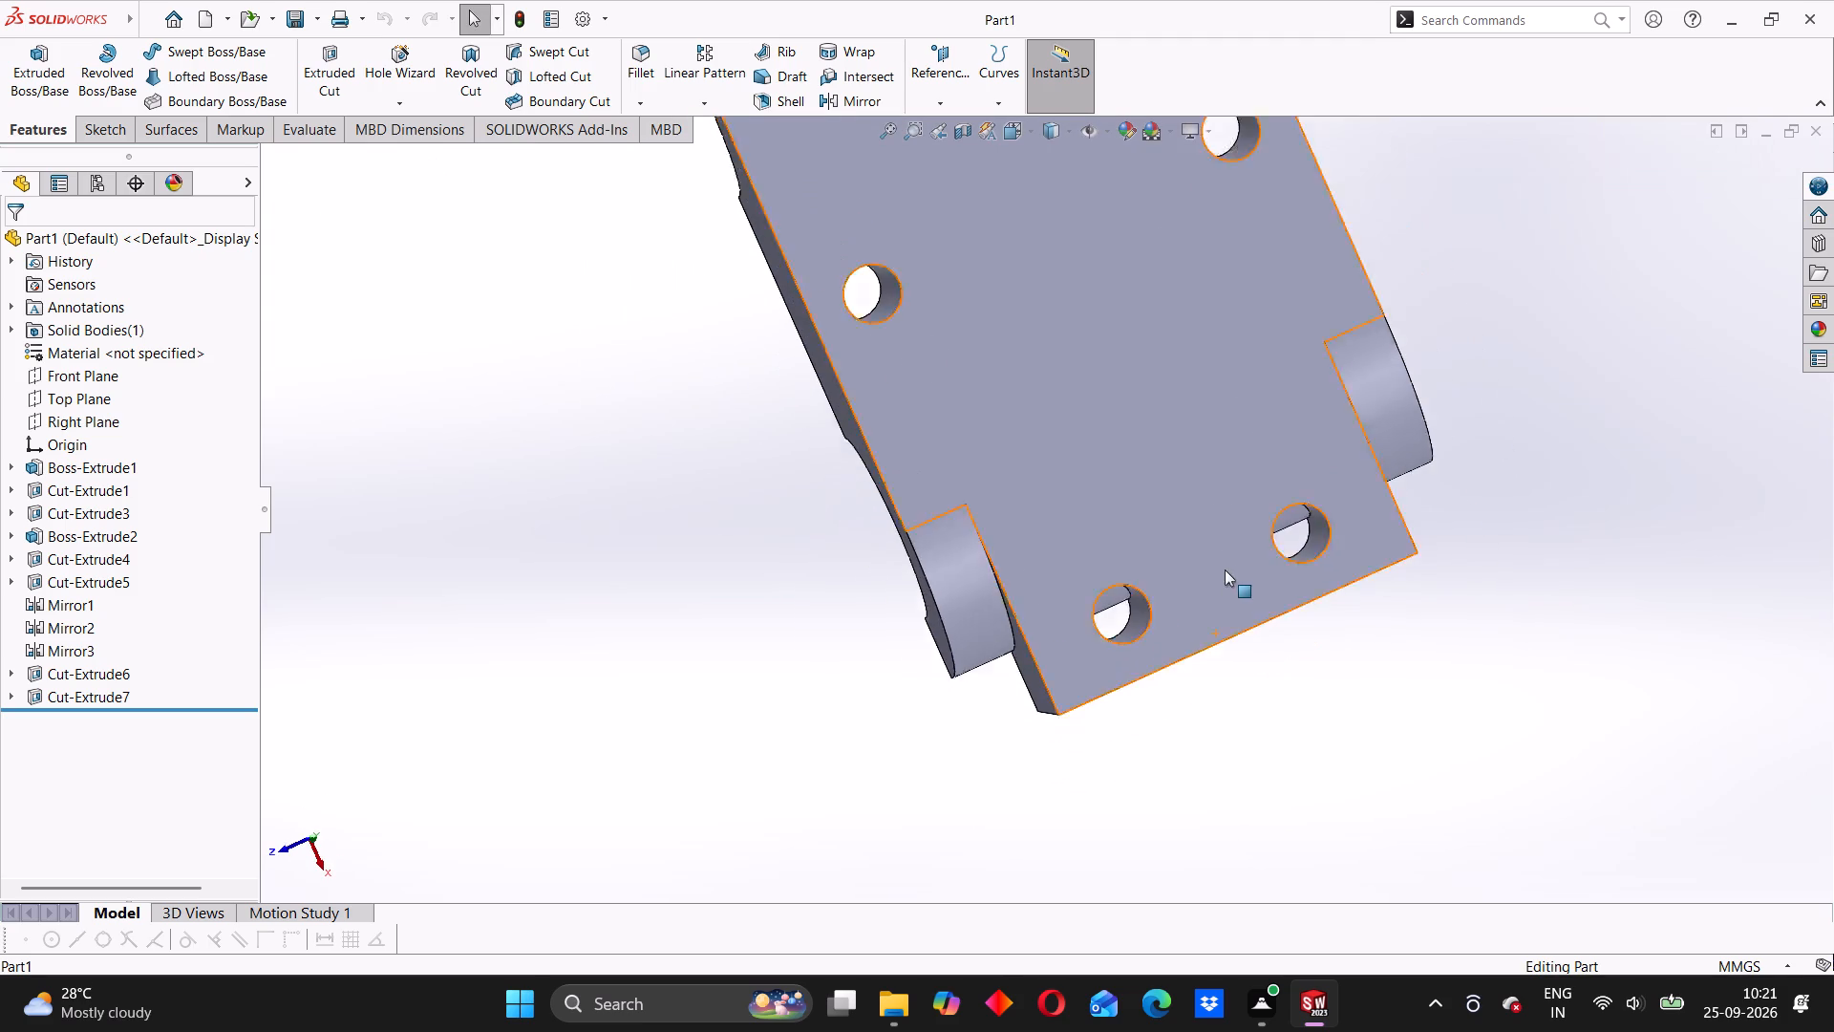
{"action": "scroll", "coordinate": [1225, 570], "scroll_direction": "up", "scroll_amount": 2}
{"action": "scroll", "coordinate": [1165, 440], "scroll_direction": "up", "scroll_amount": 3}
{"action": "middle_click_drag", "start_coordinate": [1178, 586], "coordinate": [1141, 570]}
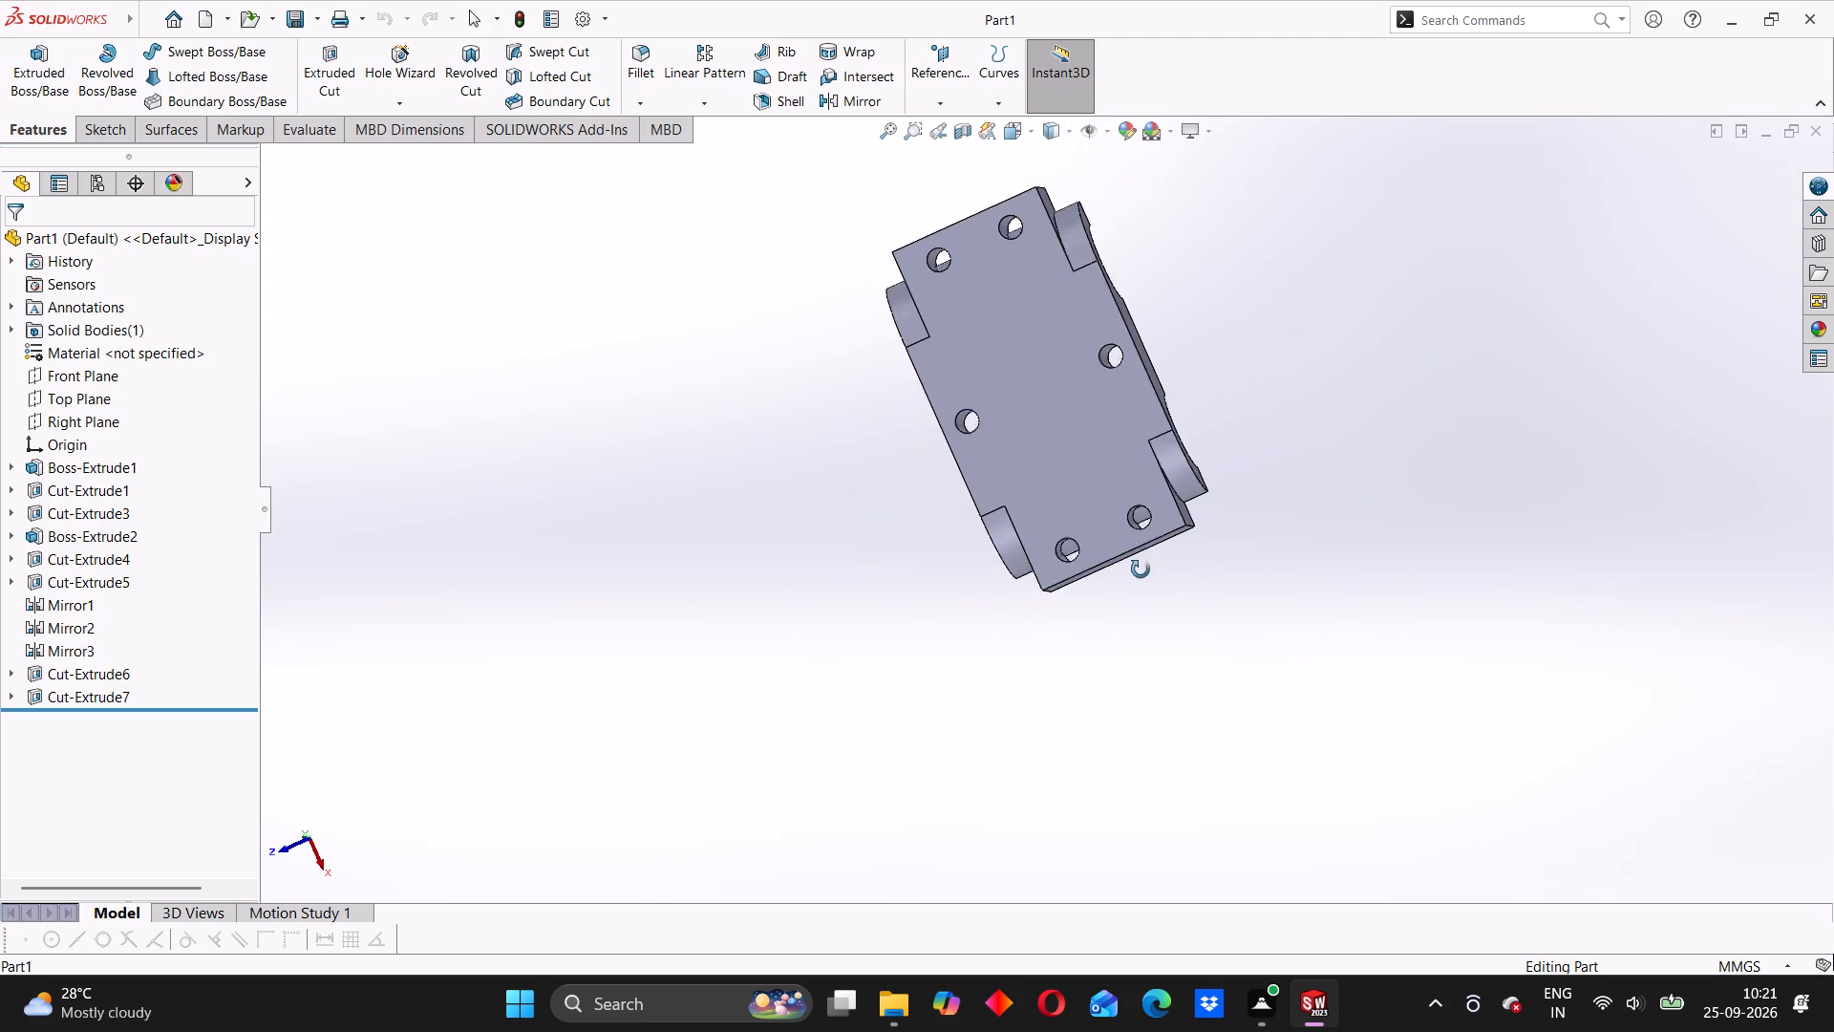
{"action": "middle_click_drag", "start_coordinate": [1141, 570], "coordinate": [1131, 565]}
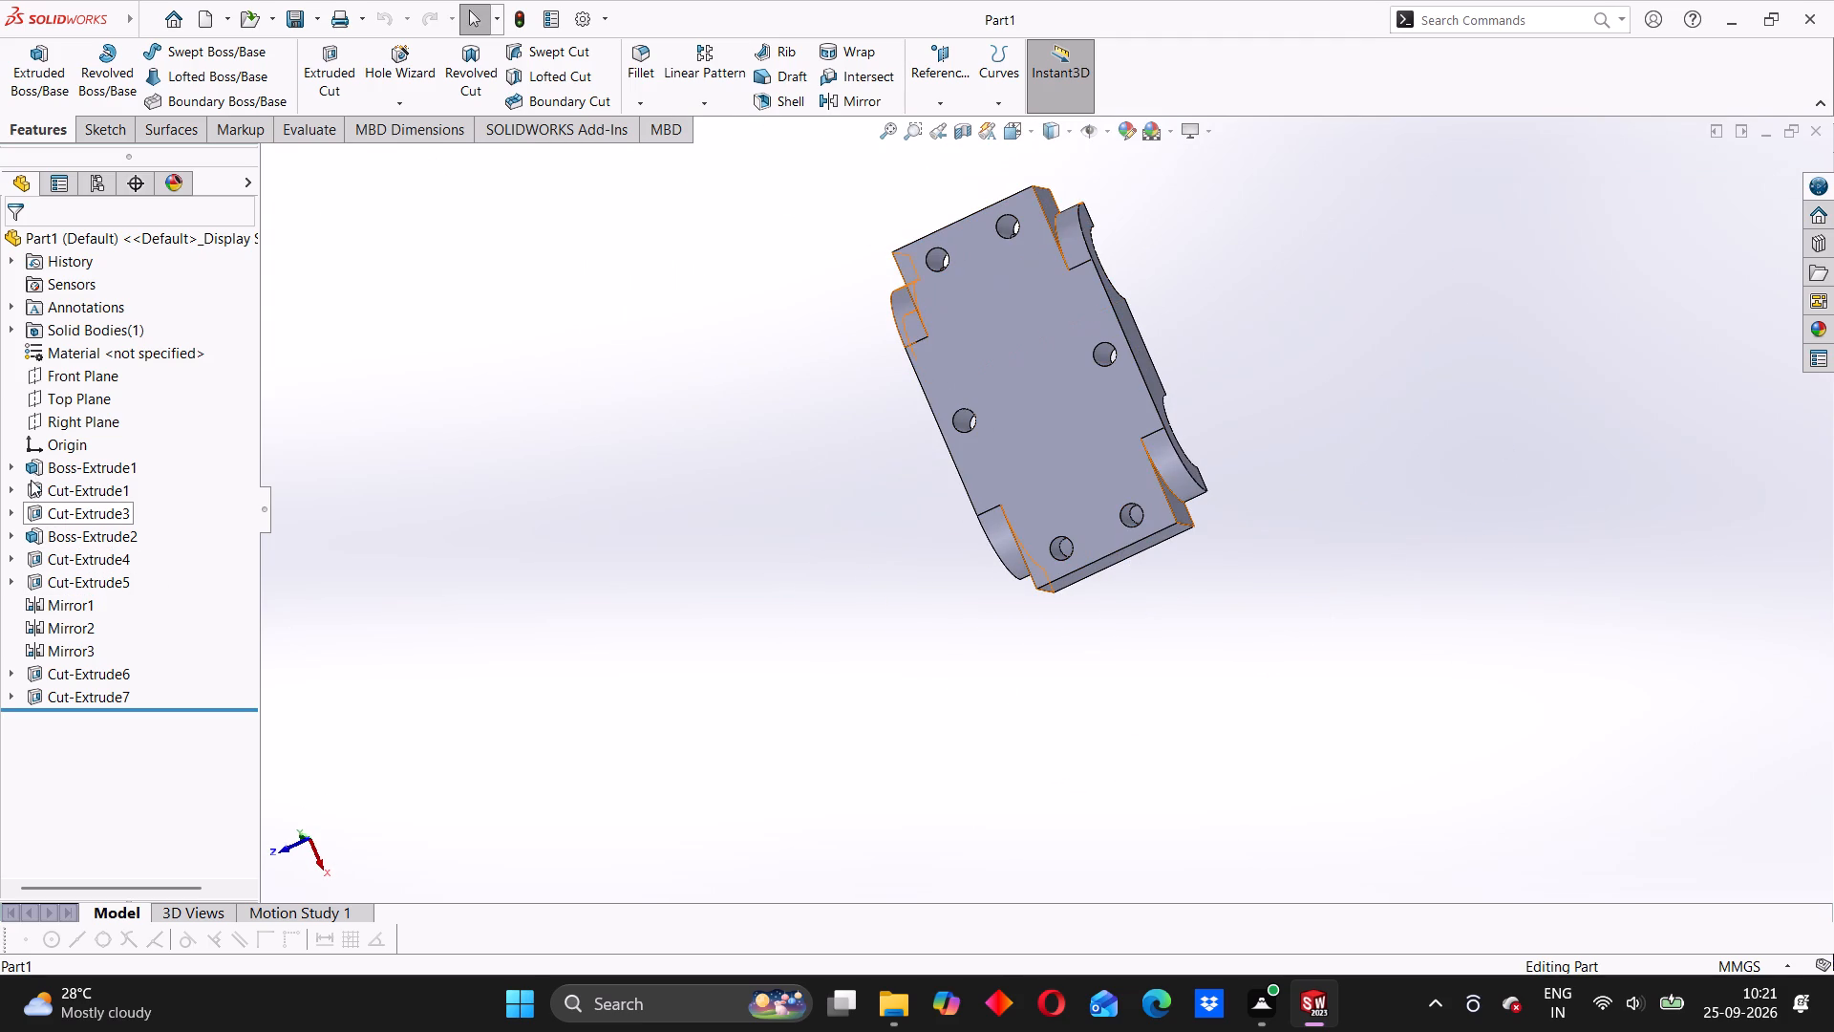
Cut the six-hole sketch of Cut-Extrude3 (Sketch6) Through All, toward the grooved side of the block.
{"action": "left_click", "coordinate": [14, 556]}
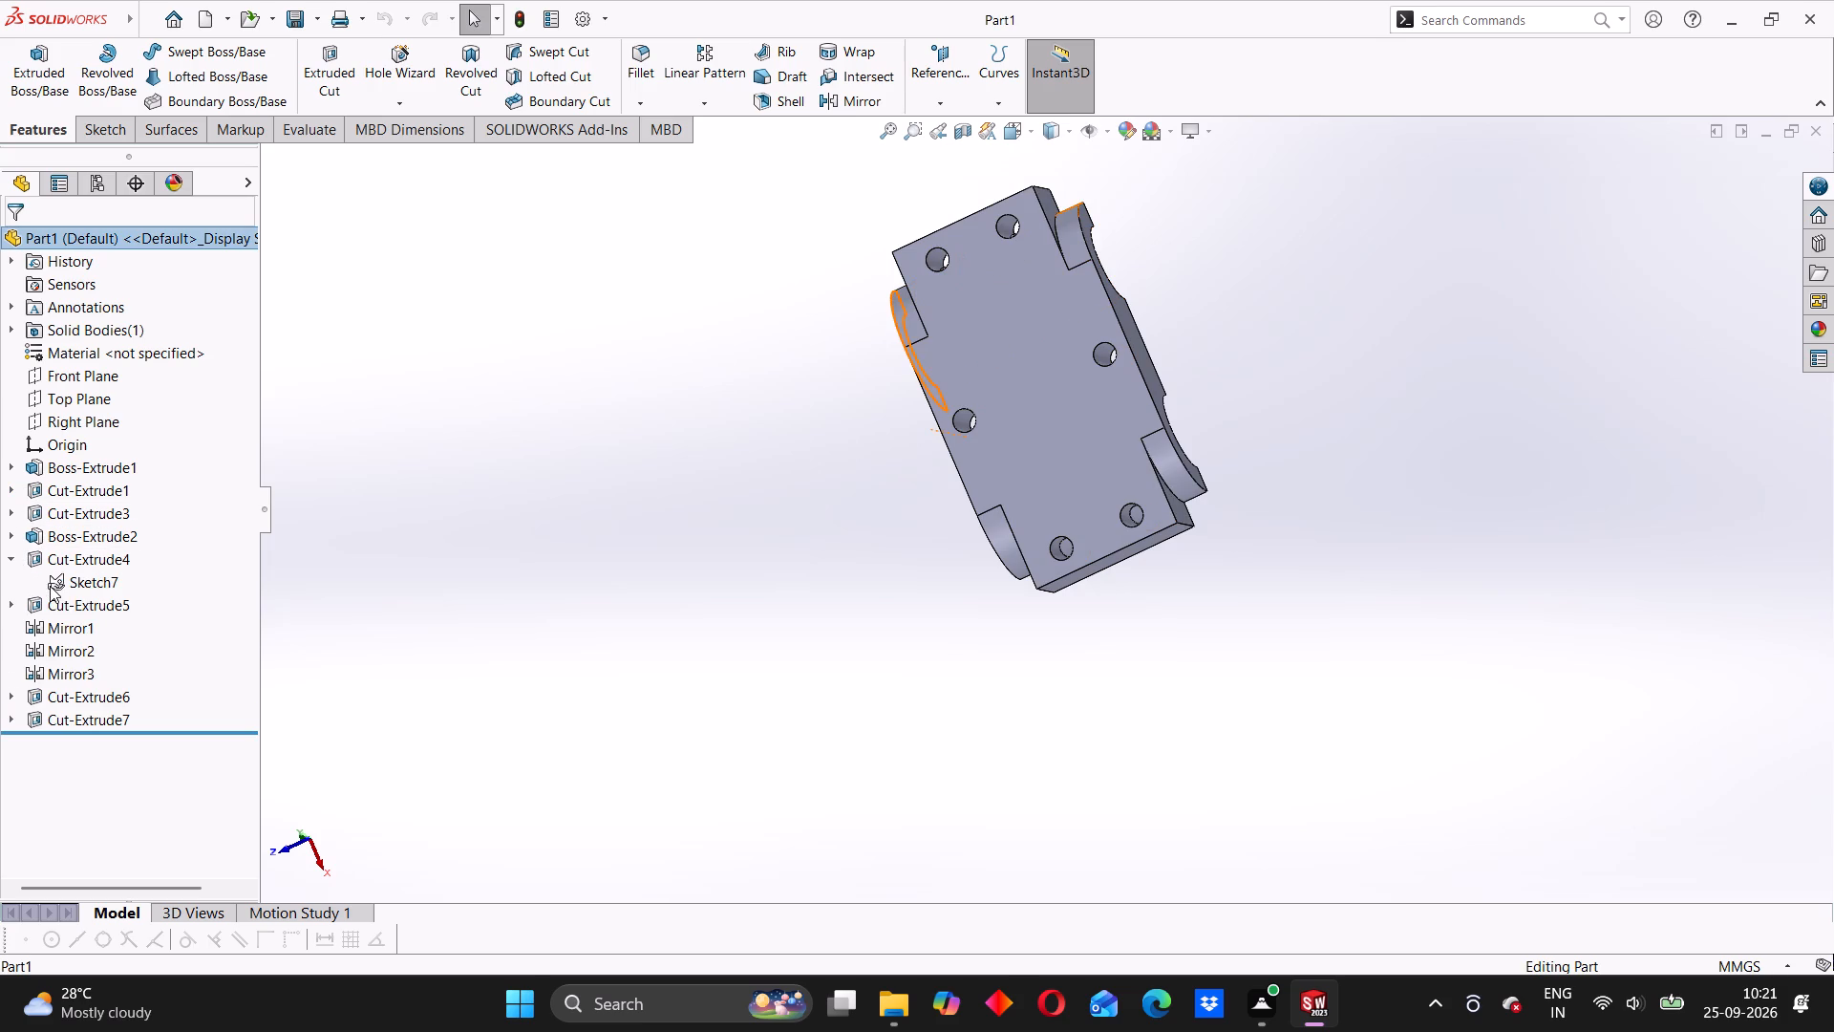
{"action": "left_click", "coordinate": [17, 605]}
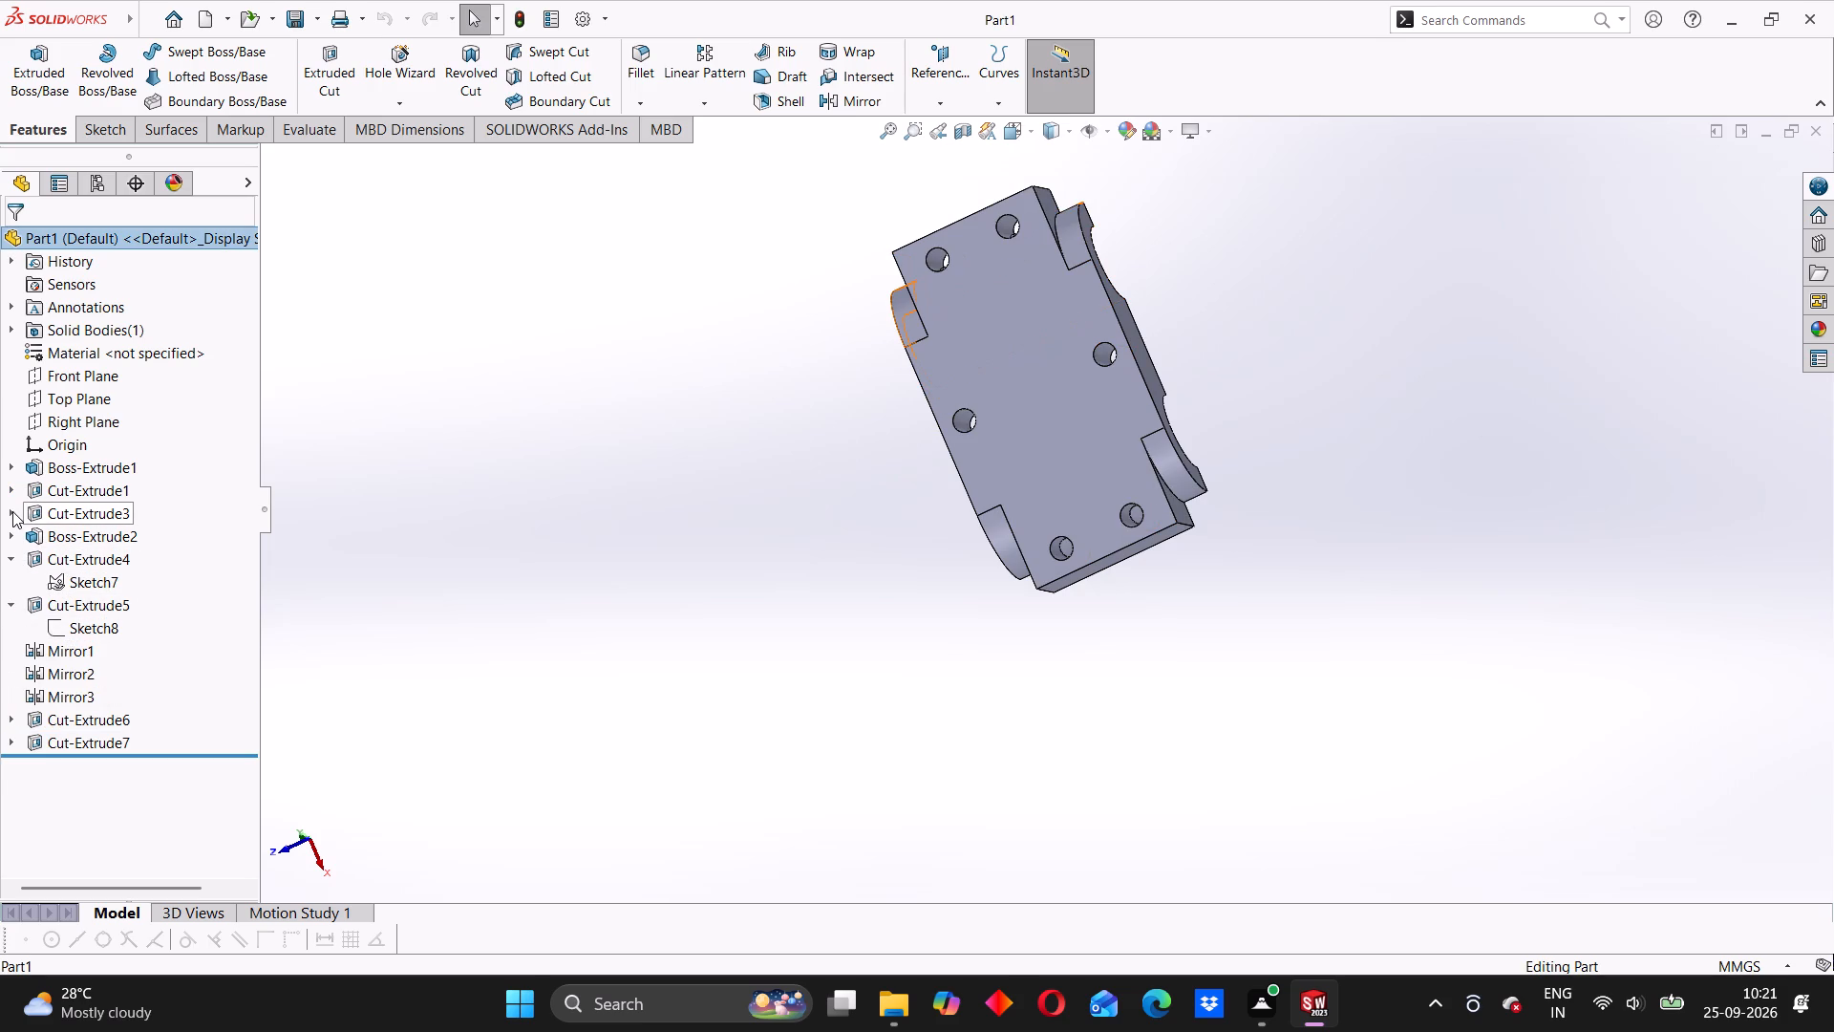
{"action": "left_click", "coordinate": [12, 511]}
{"action": "left_click", "coordinate": [65, 536]}
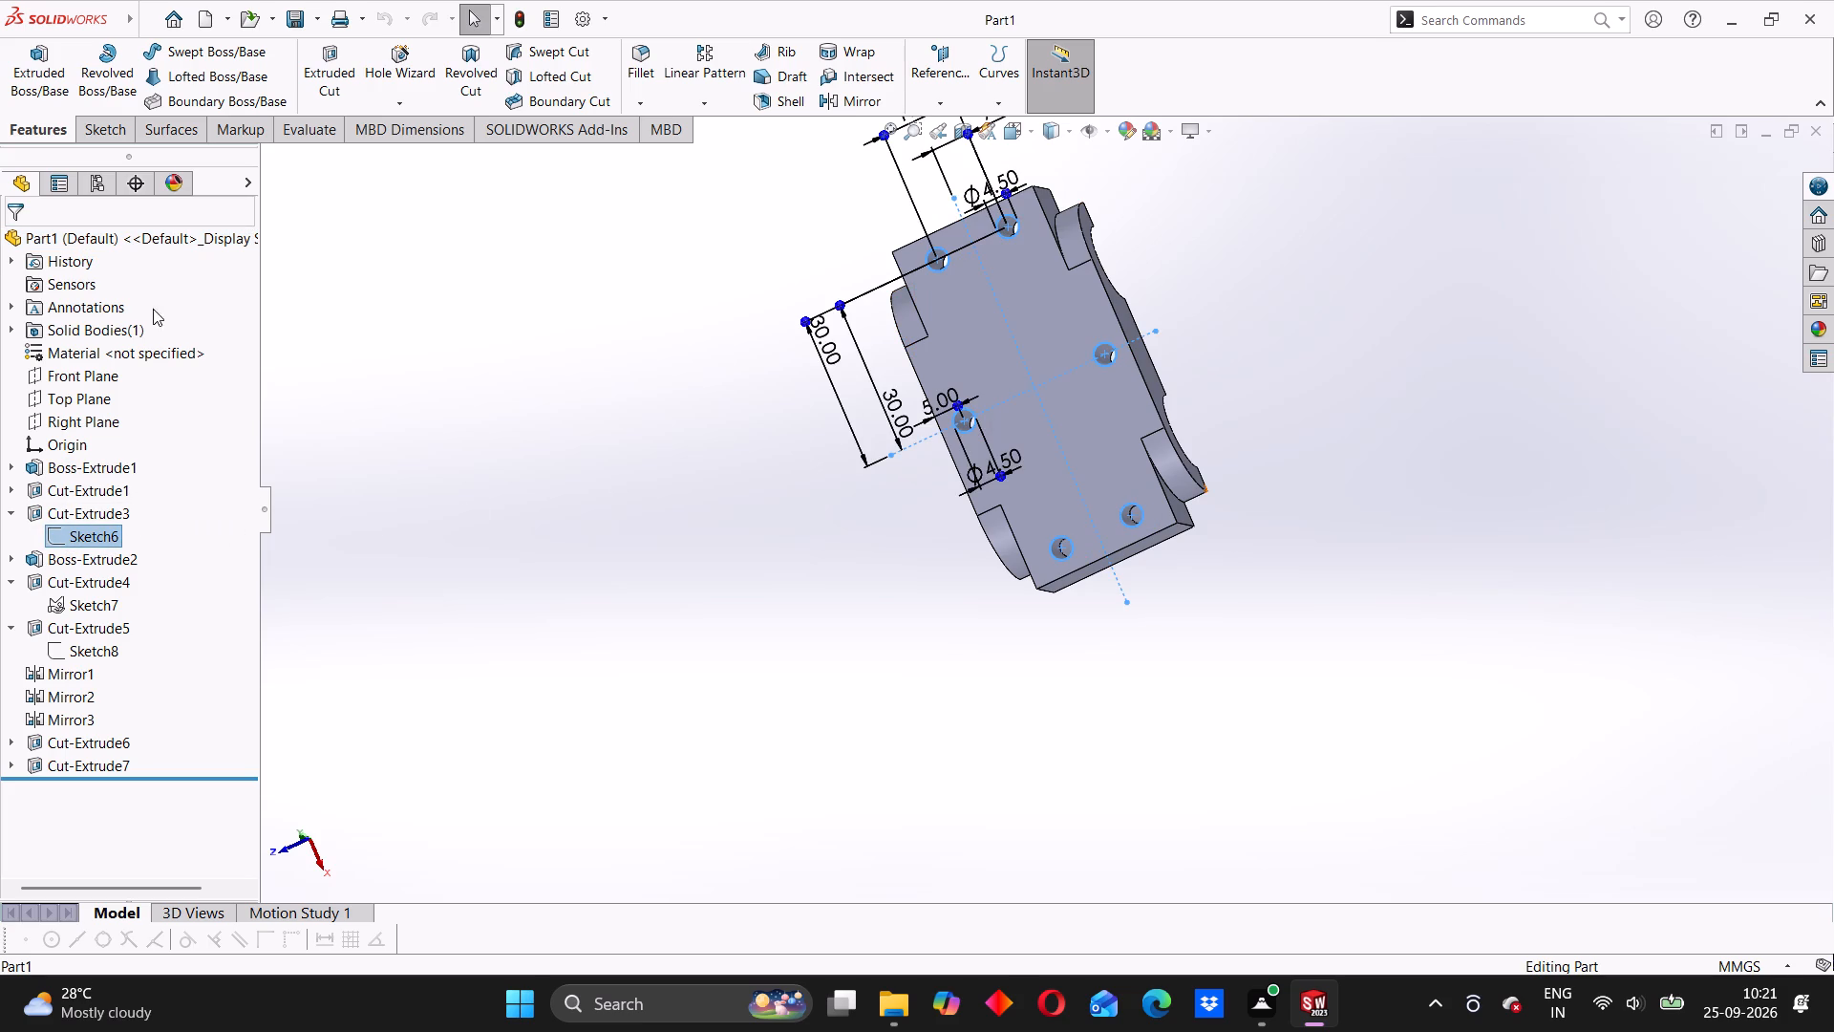
{"action": "left_click", "coordinate": [89, 131]}
{"action": "left_click", "coordinate": [48, 131]}
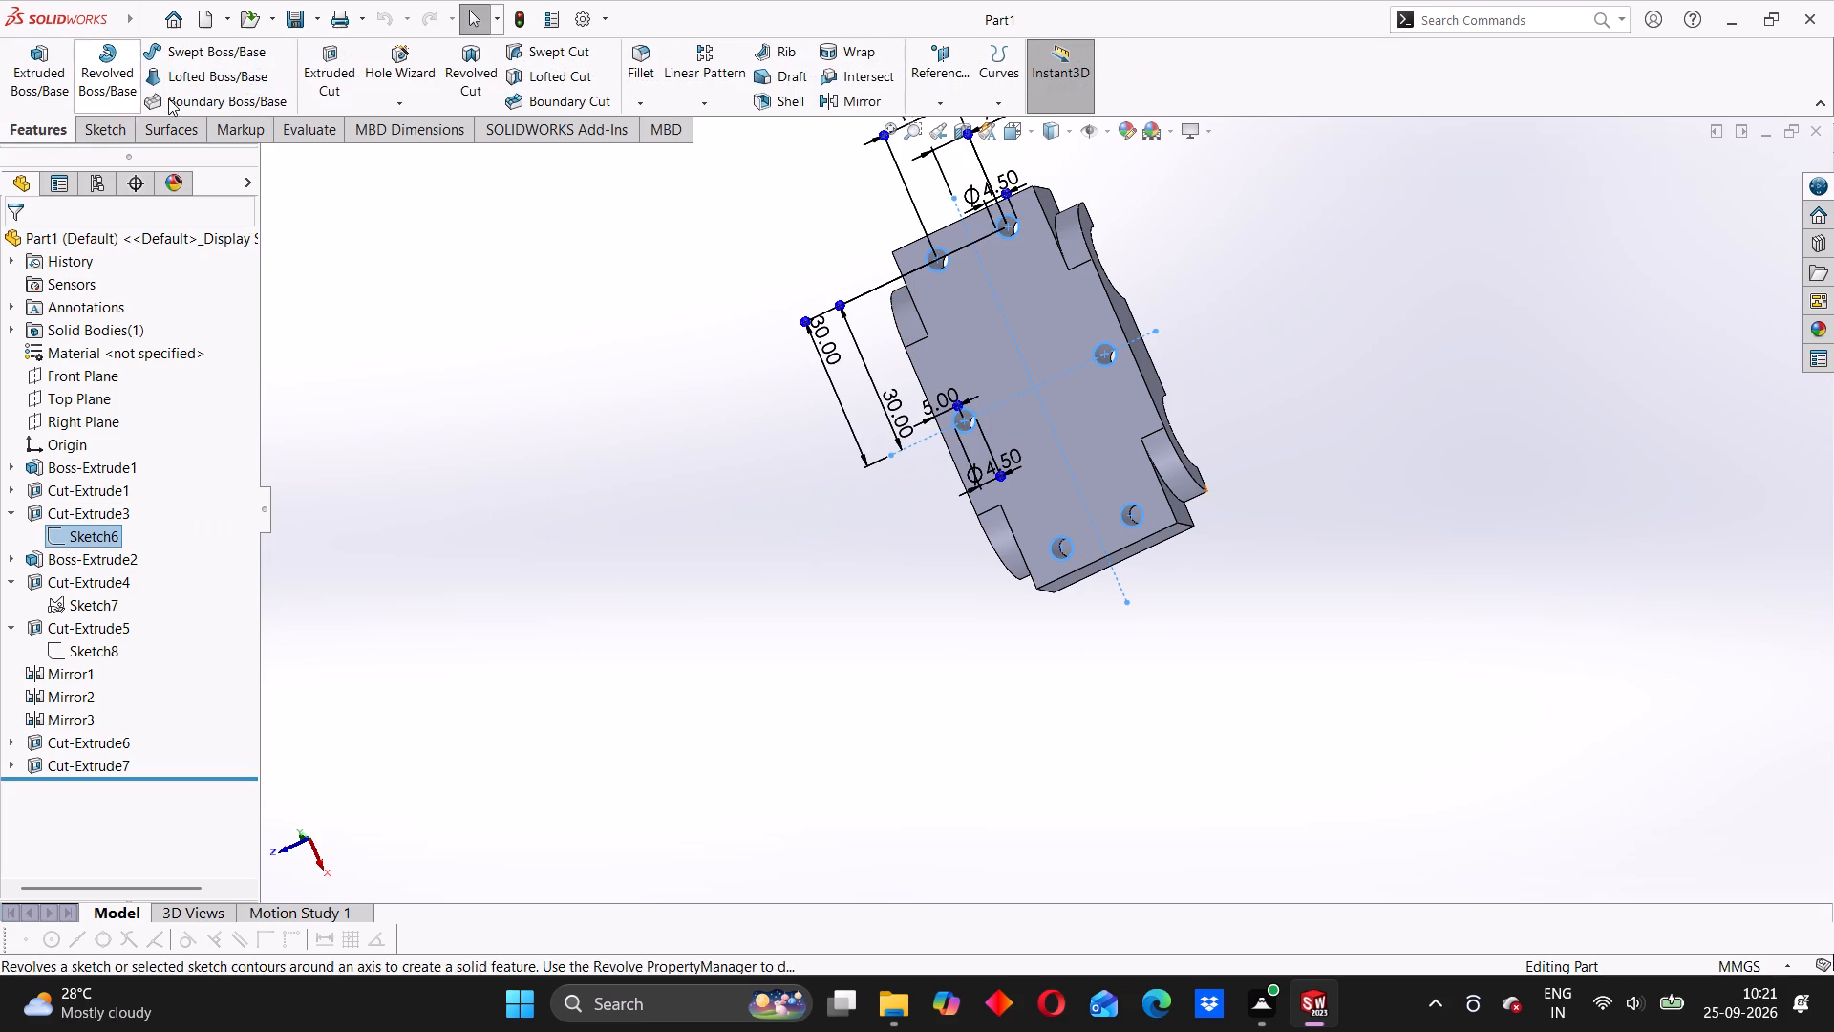
{"action": "left_click", "coordinate": [336, 62]}
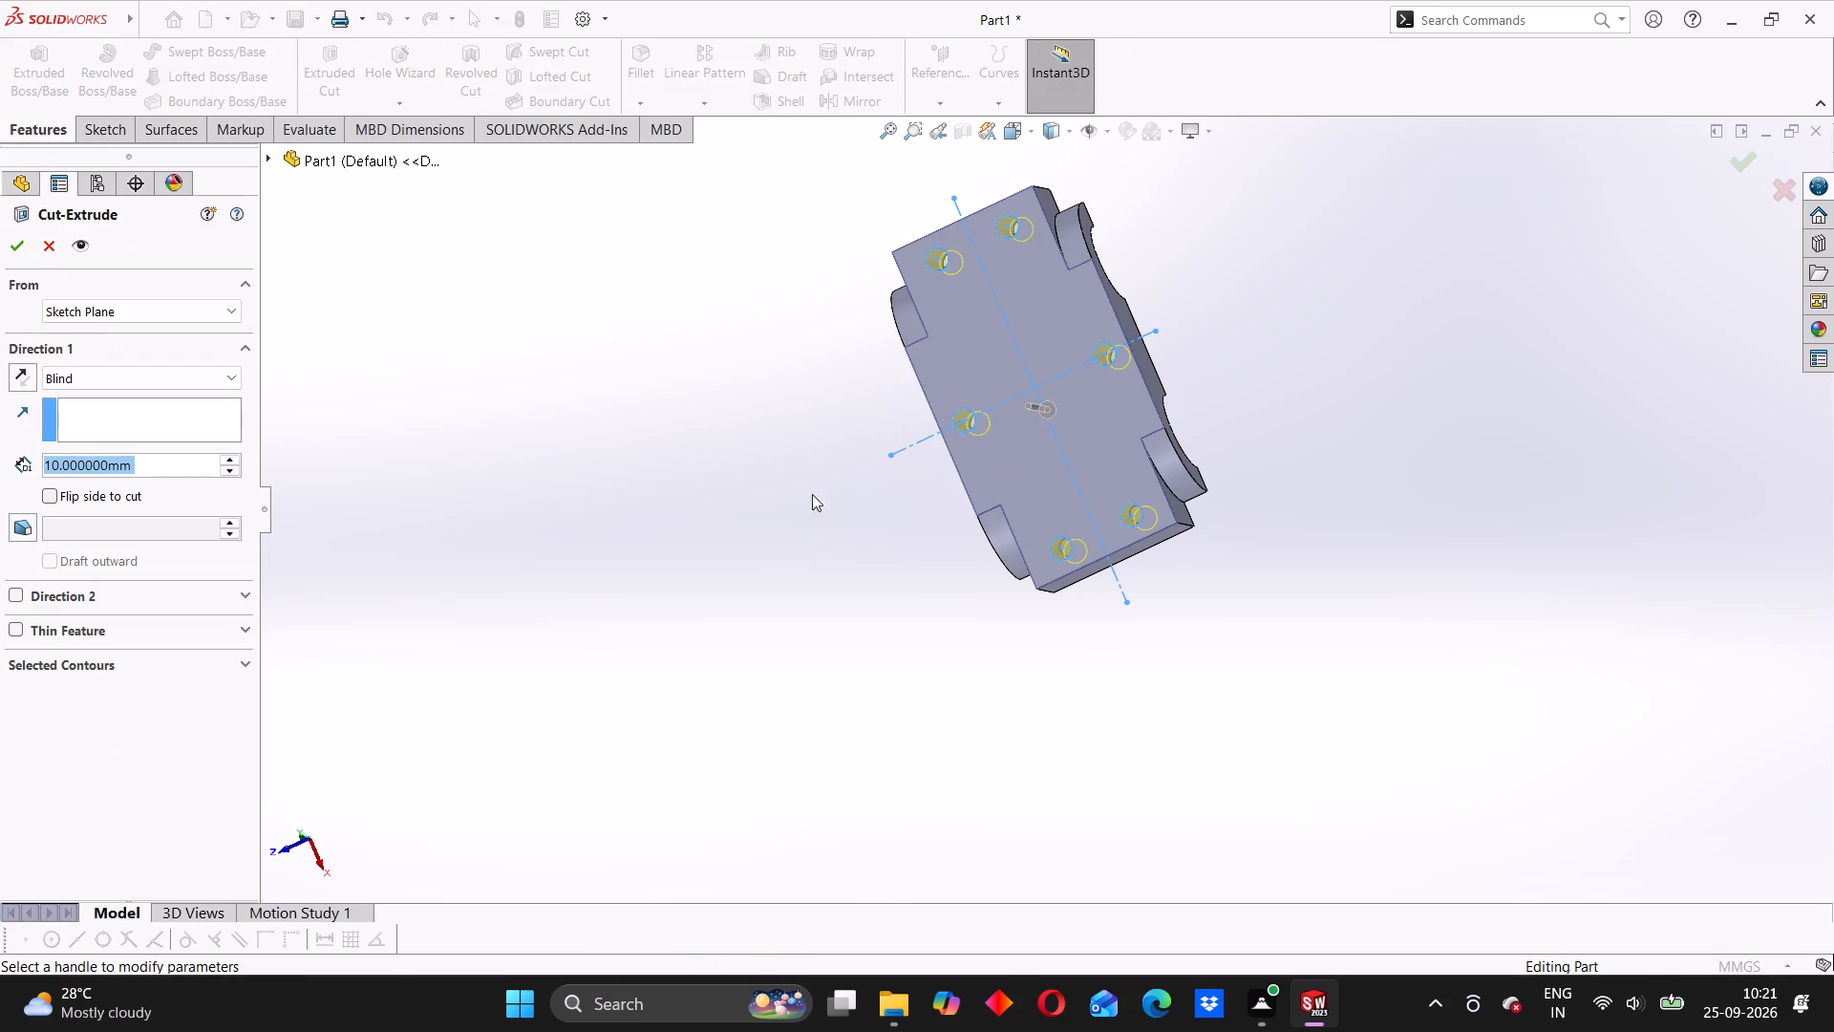
{"action": "middle_click_drag", "start_coordinate": [1011, 634], "coordinate": [1294, 419]}
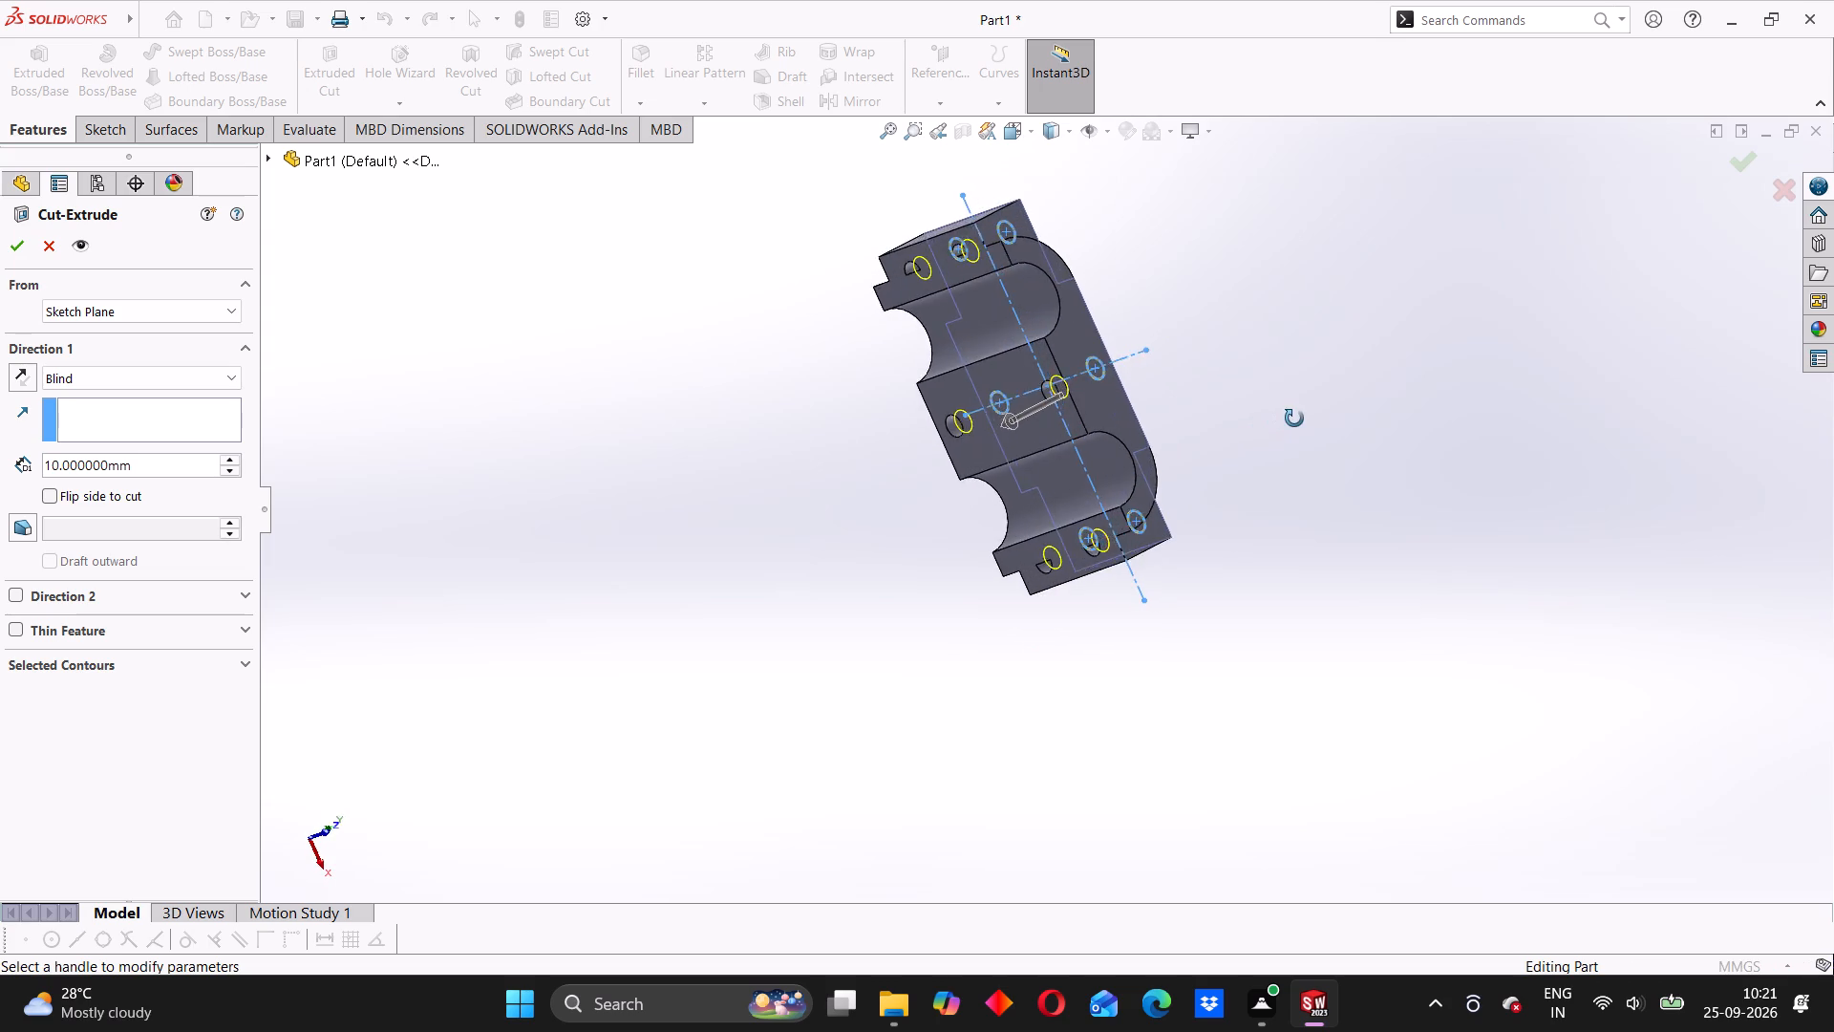
{"action": "middle_click_drag", "start_coordinate": [1294, 419], "coordinate": [1250, 438]}
{"action": "left_click", "coordinate": [211, 373]}
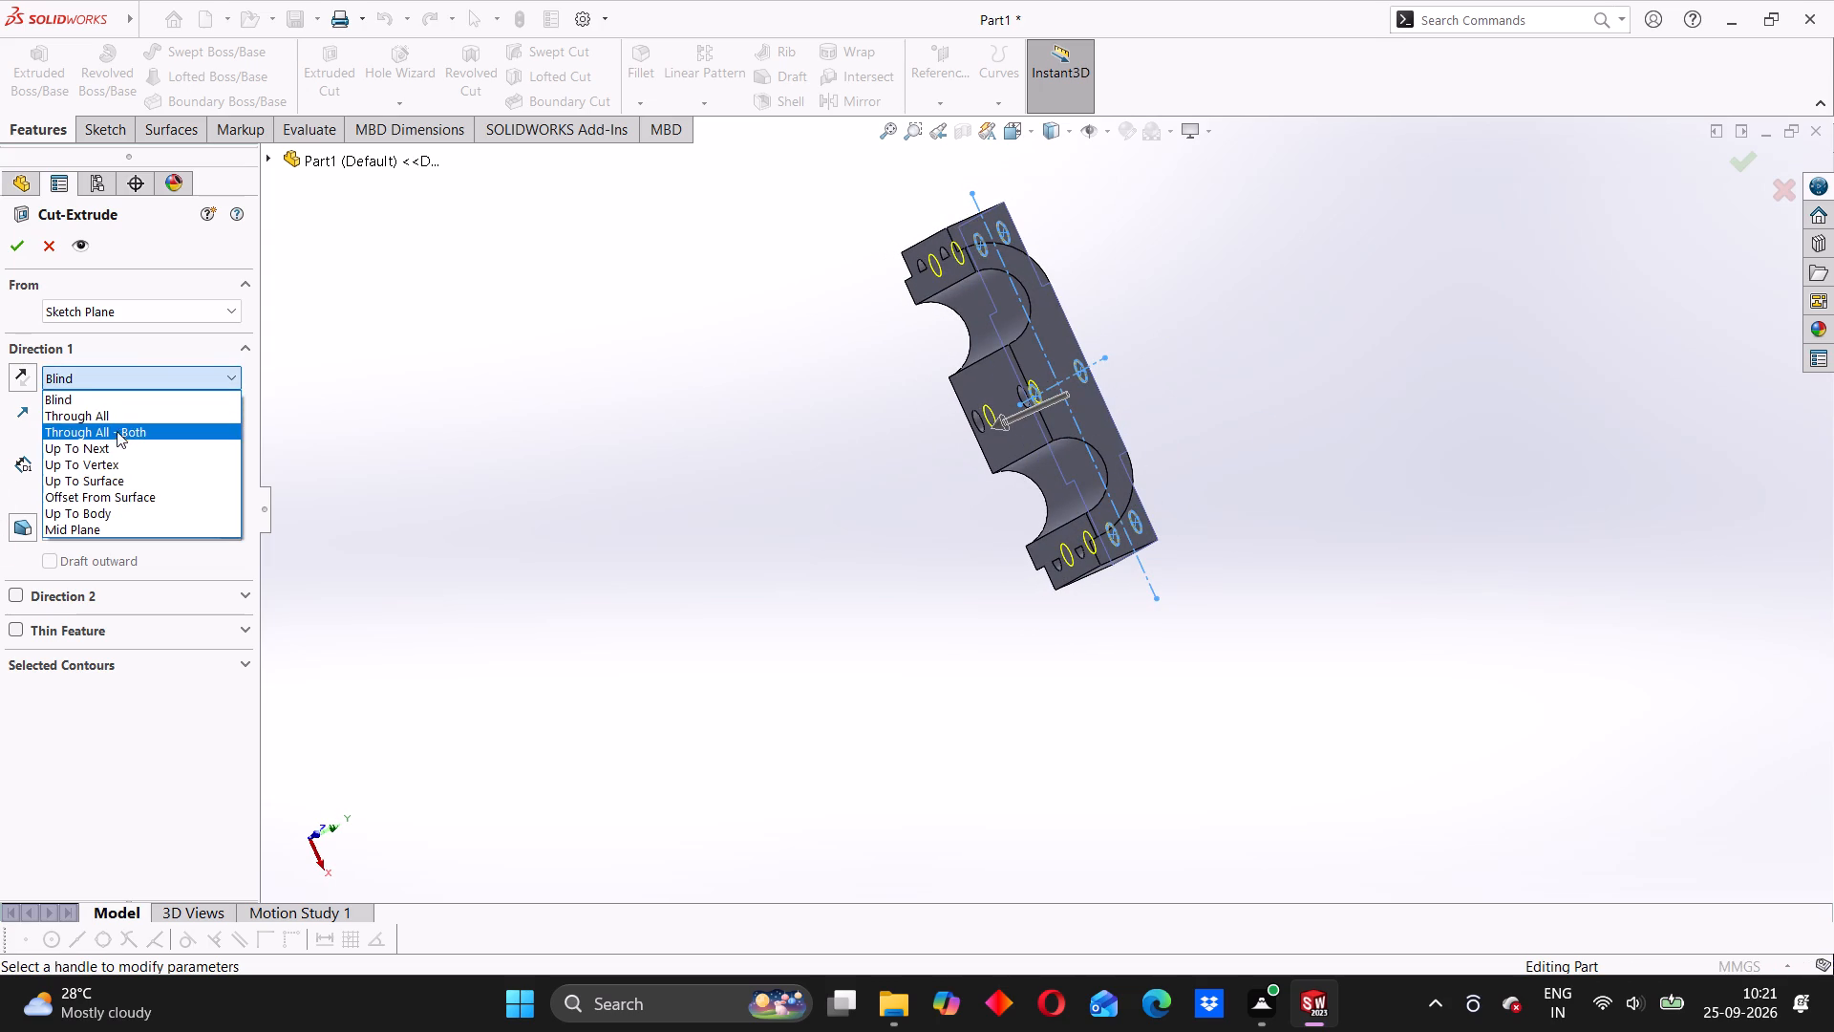
{"action": "left_click", "coordinate": [109, 418]}
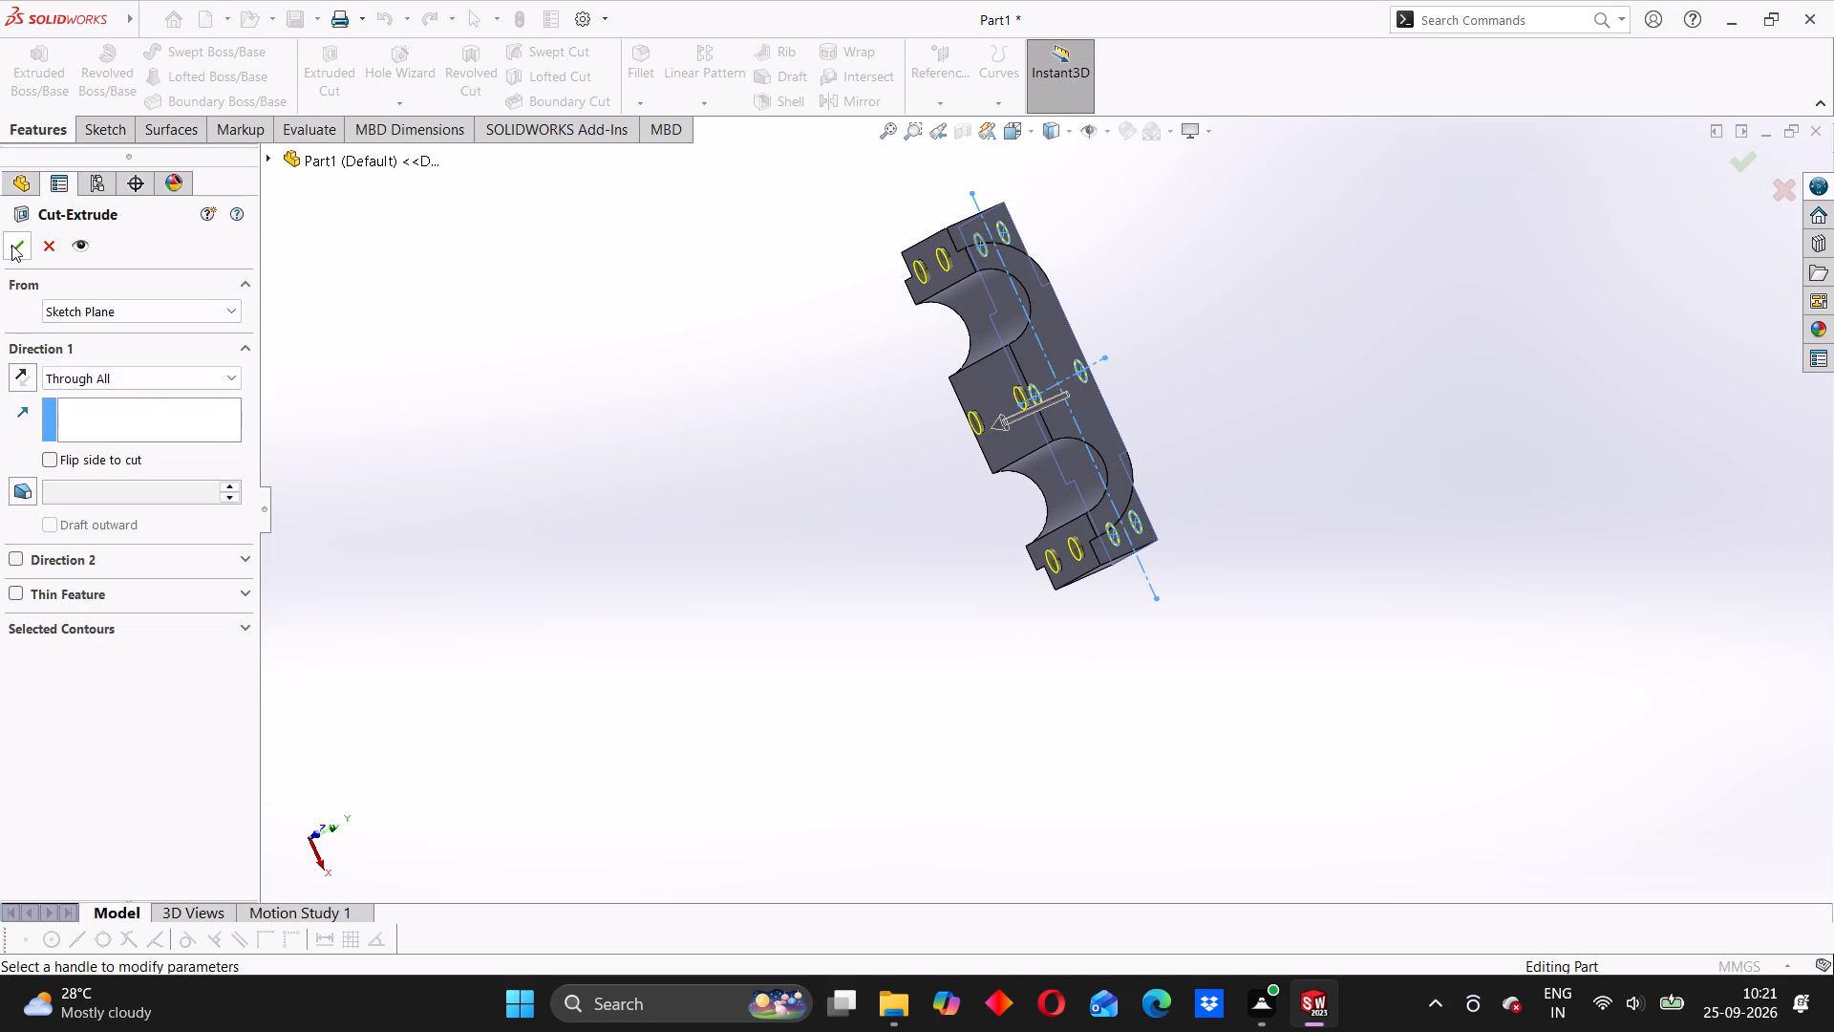
{"action": "left_click", "coordinate": [11, 245]}
Inspect the six holes from the grooved side and the flat face to check that they pass through the block.
{"action": "middle_click_drag", "start_coordinate": [1040, 665], "coordinate": [1120, 657]}
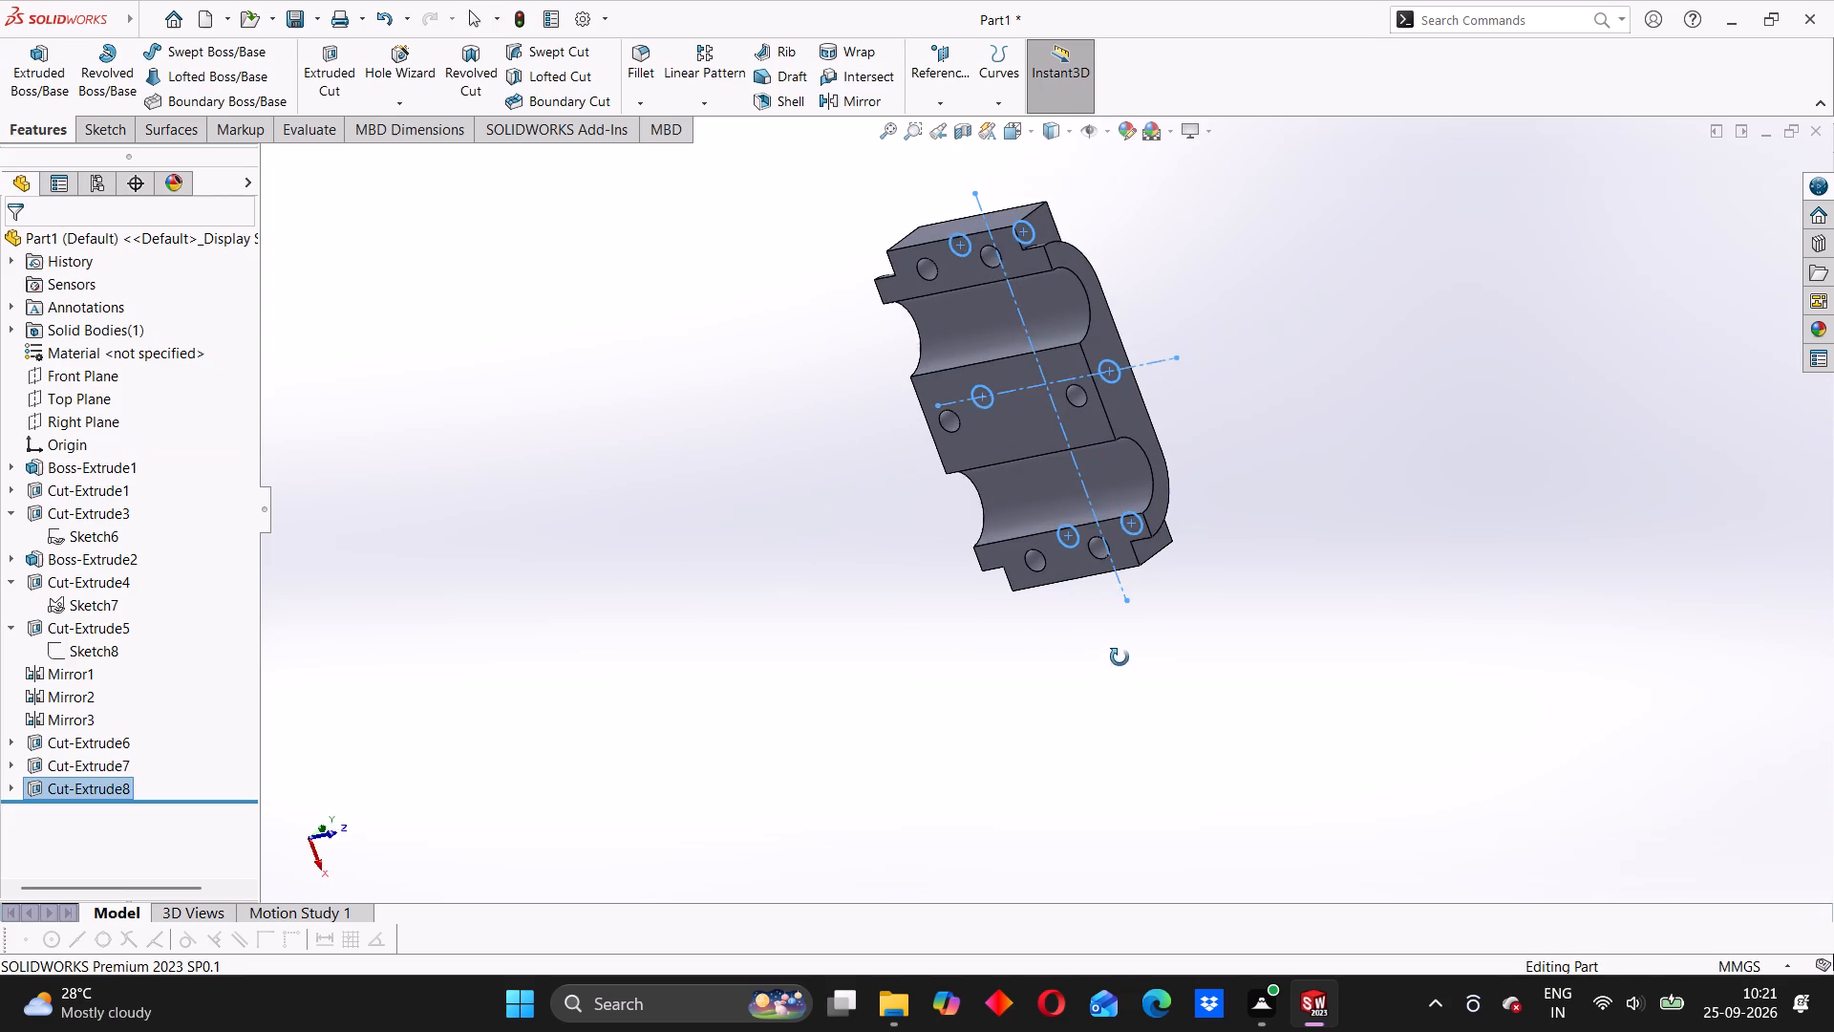
{"action": "middle_click_drag", "start_coordinate": [1120, 657], "coordinate": [1122, 654]}
{"action": "left_click", "coordinate": [1071, 631]}
{"action": "middle_click_drag", "start_coordinate": [918, 613], "coordinate": [1303, 535]}
{"action": "scroll", "coordinate": [1098, 471], "scroll_direction": "down", "scroll_amount": 4}
{"action": "middle_click_drag", "start_coordinate": [1081, 484], "coordinate": [1117, 485]}
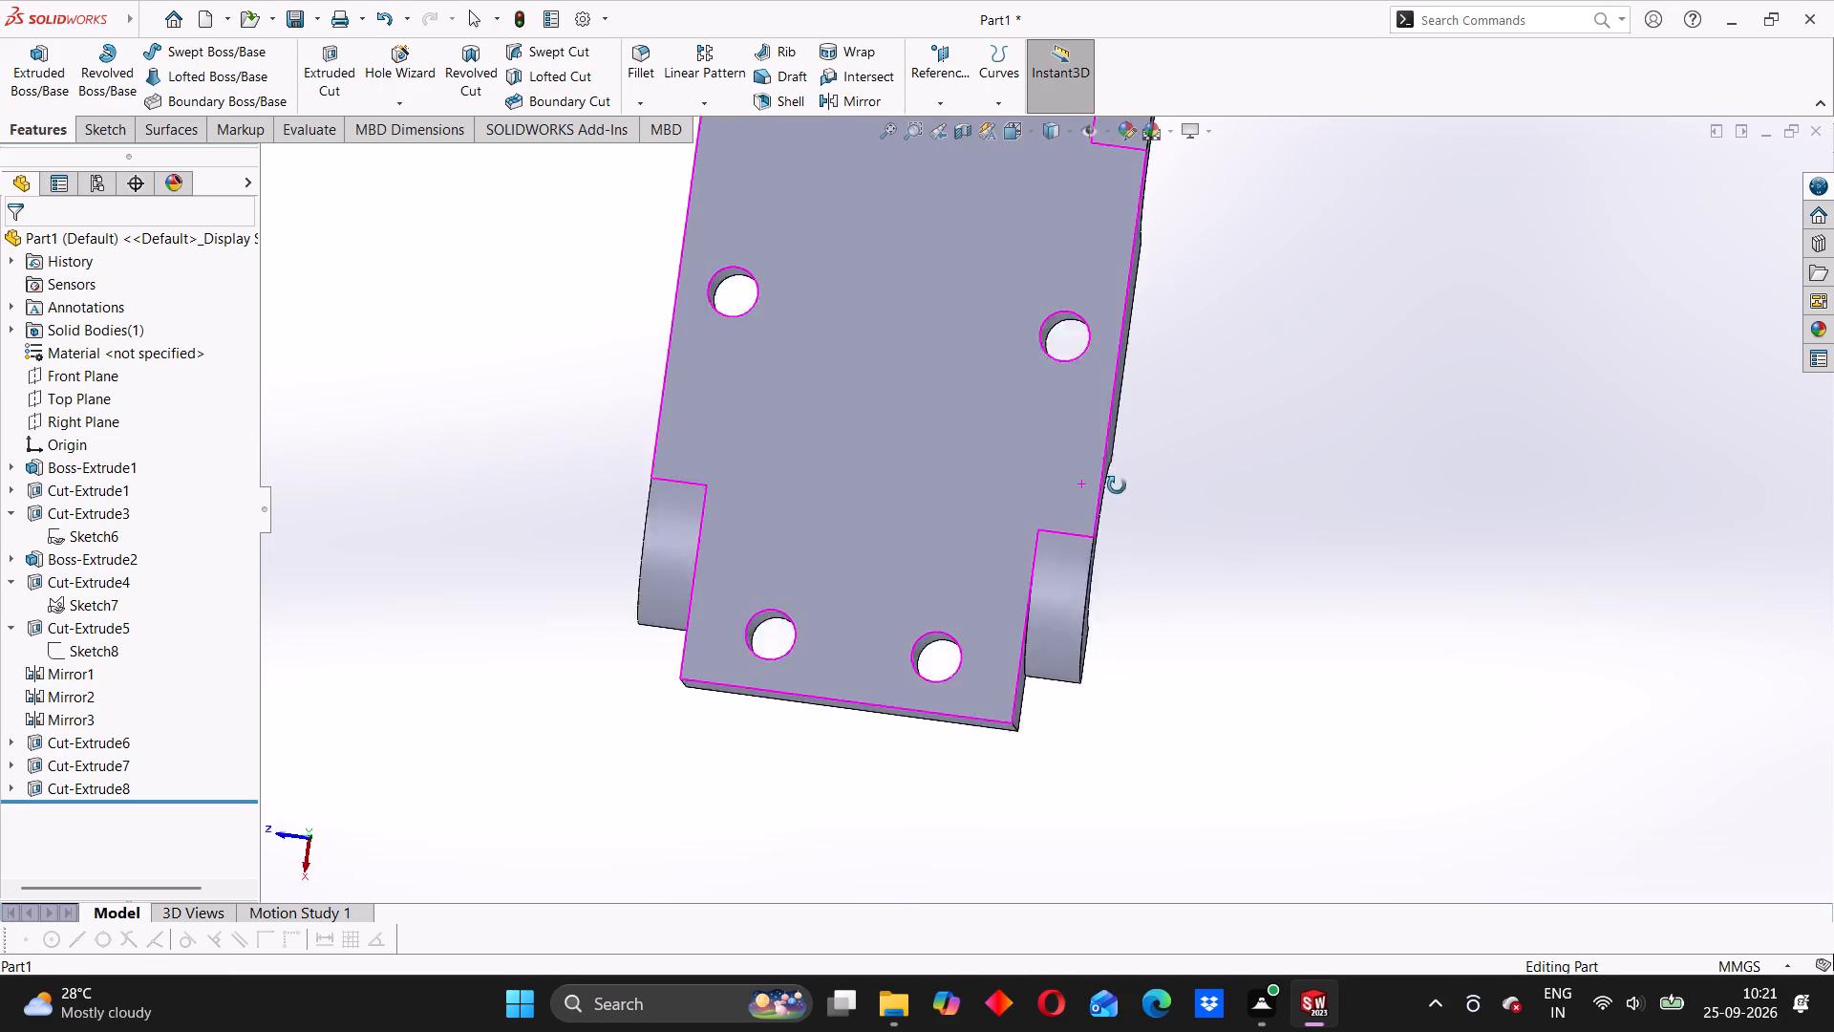
{"action": "middle_click_drag", "start_coordinate": [1117, 485], "coordinate": [1084, 525]}
{"action": "middle_click_drag", "start_coordinate": [1083, 525], "coordinate": [1080, 458]}
{"action": "scroll", "coordinate": [1055, 456], "scroll_direction": "up", "scroll_amount": 4}
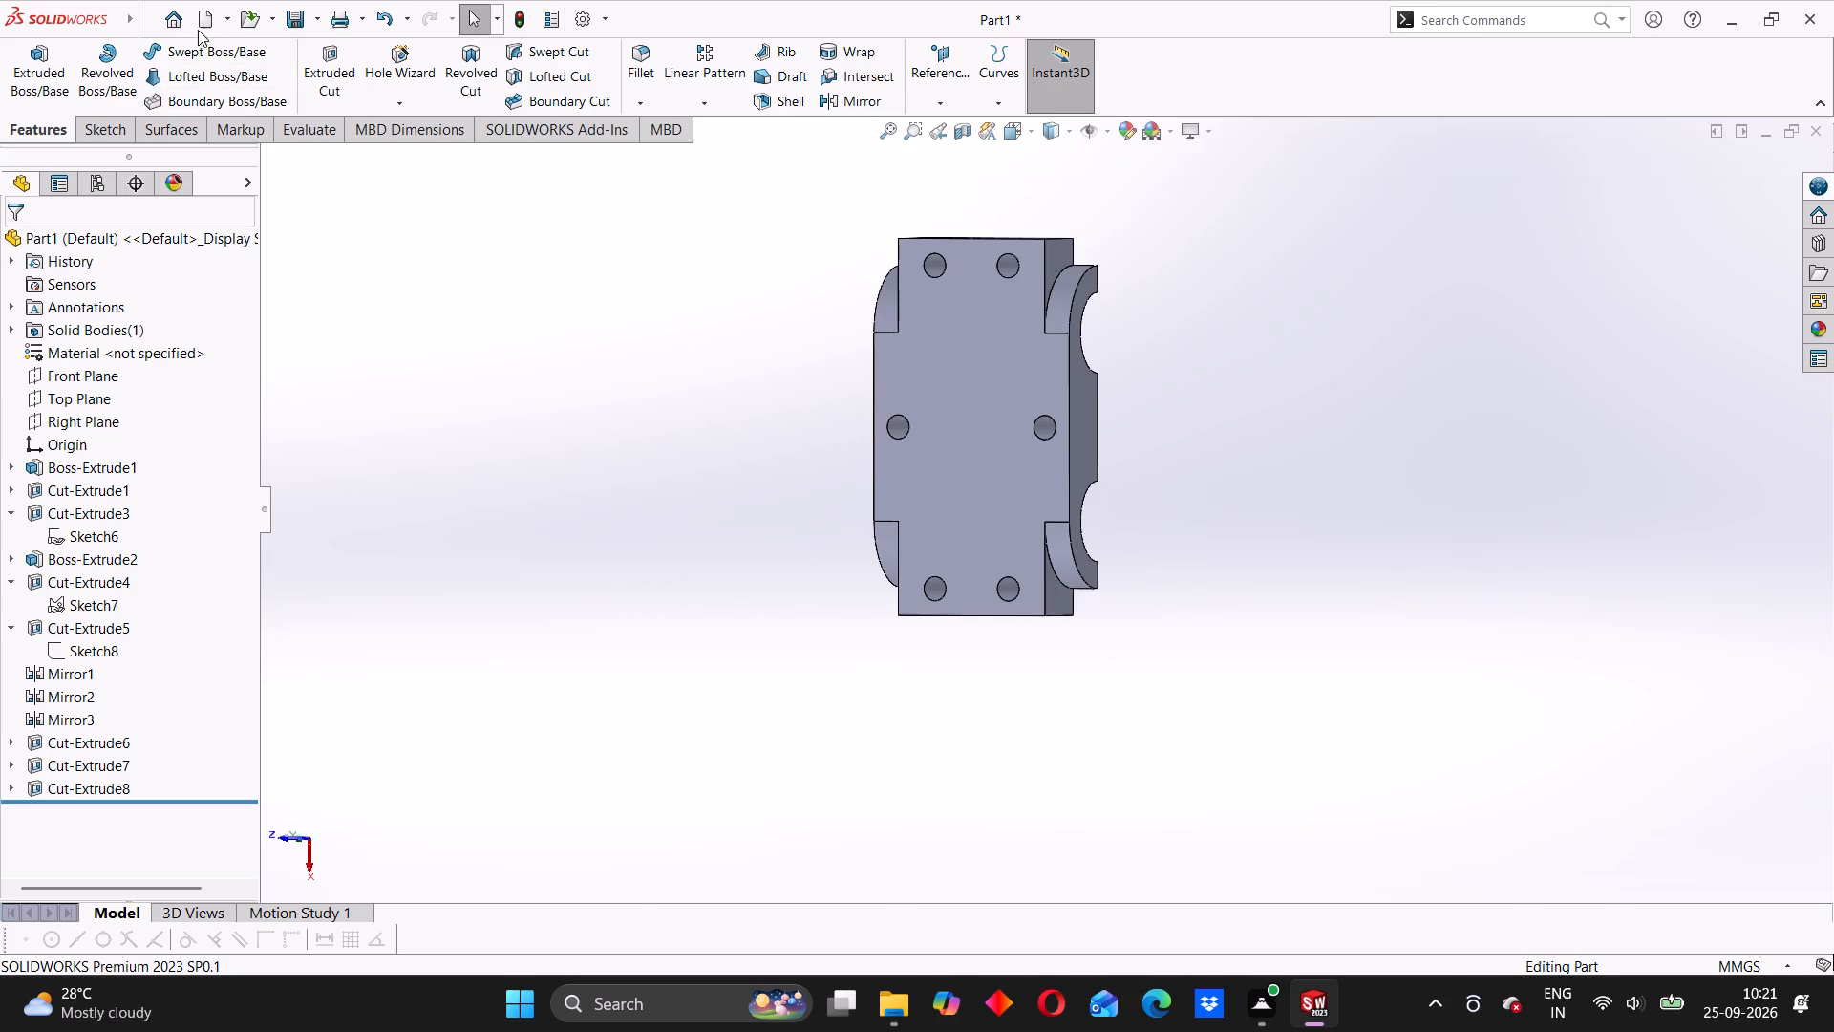
Save the block under the name Part1 in the ASSEMBLY 4 folder, replacing the existing file.
{"action": "left_click", "coordinate": [310, 15]}
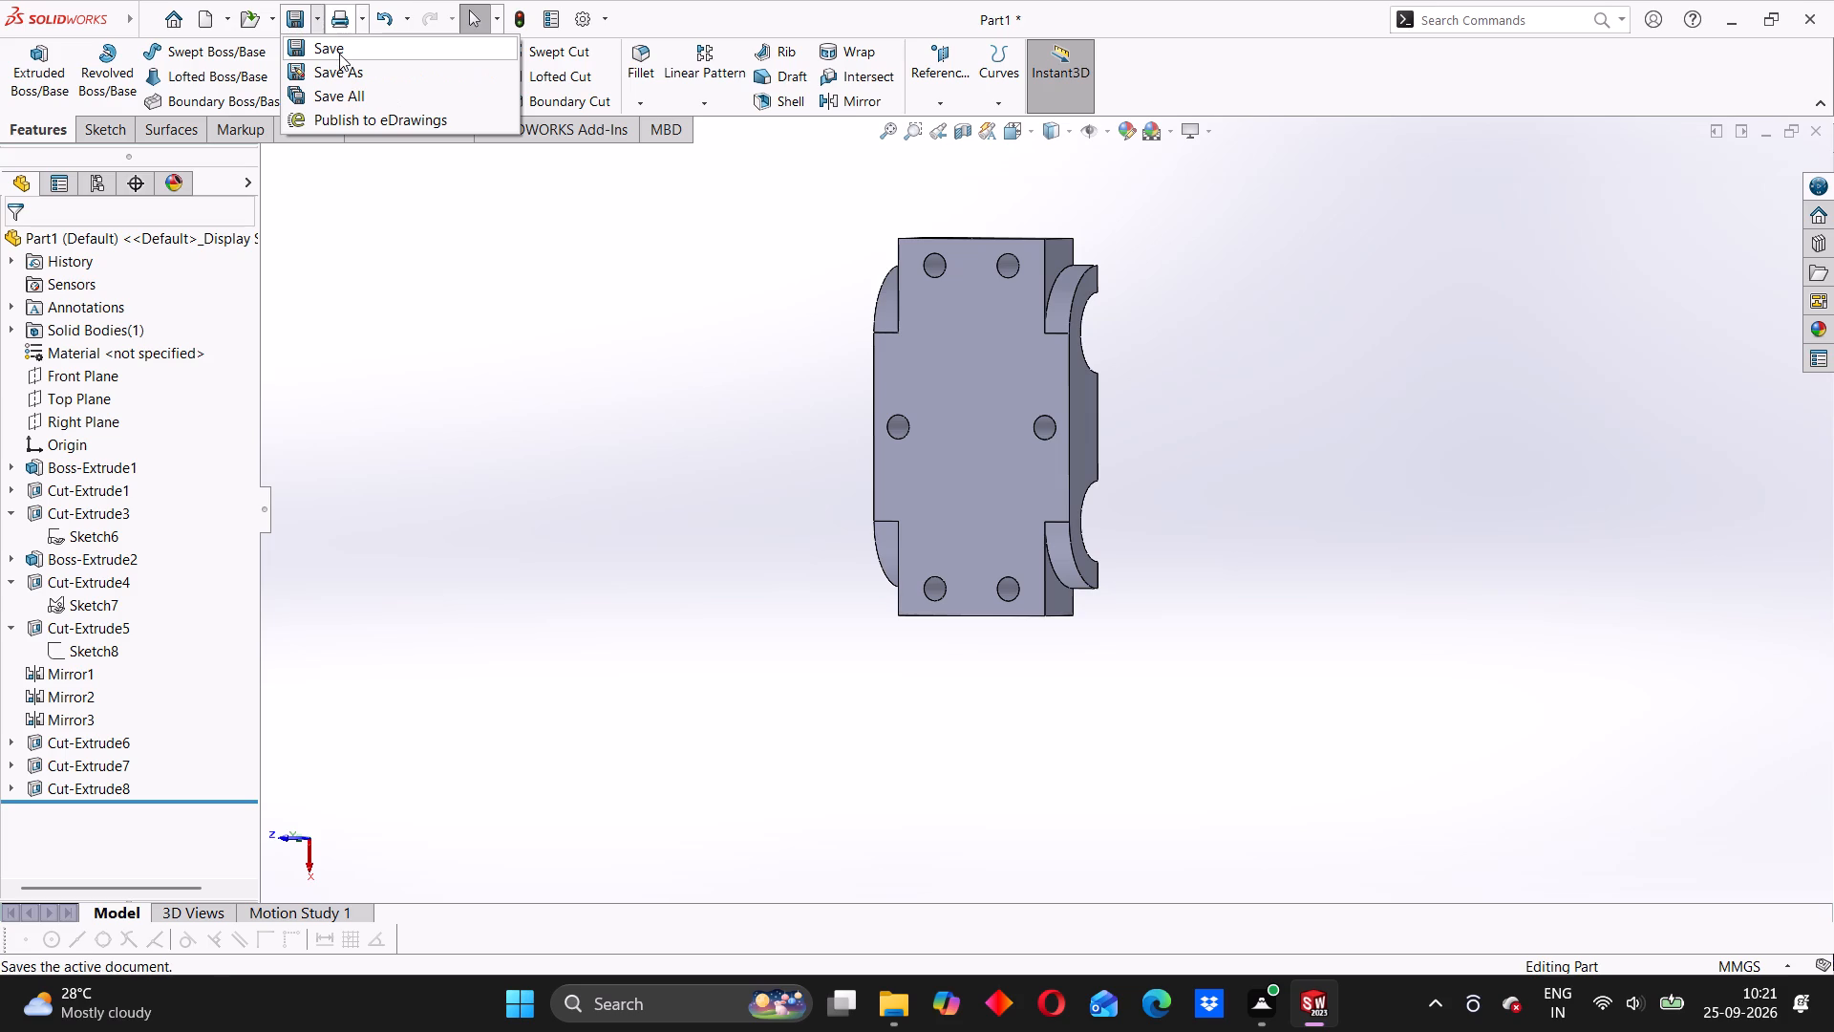
{"action": "left_click", "coordinate": [344, 70]}
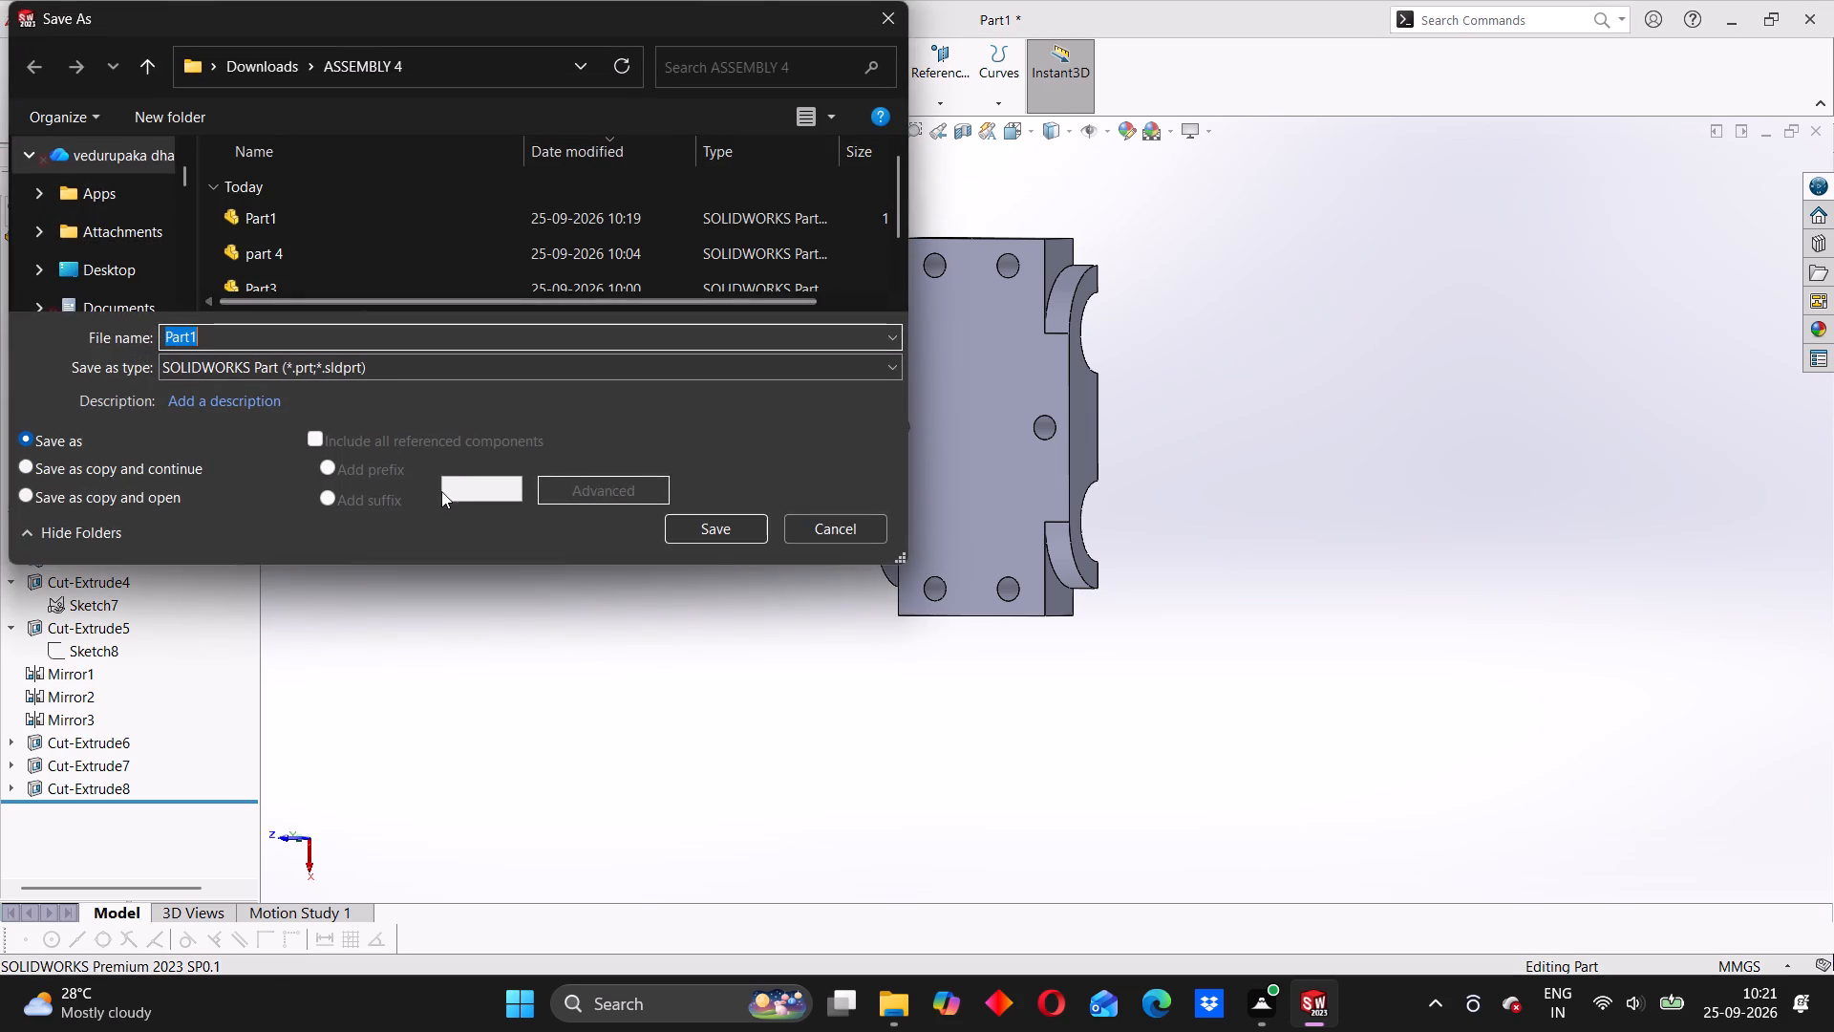
{"action": "left_click", "coordinate": [719, 519]}
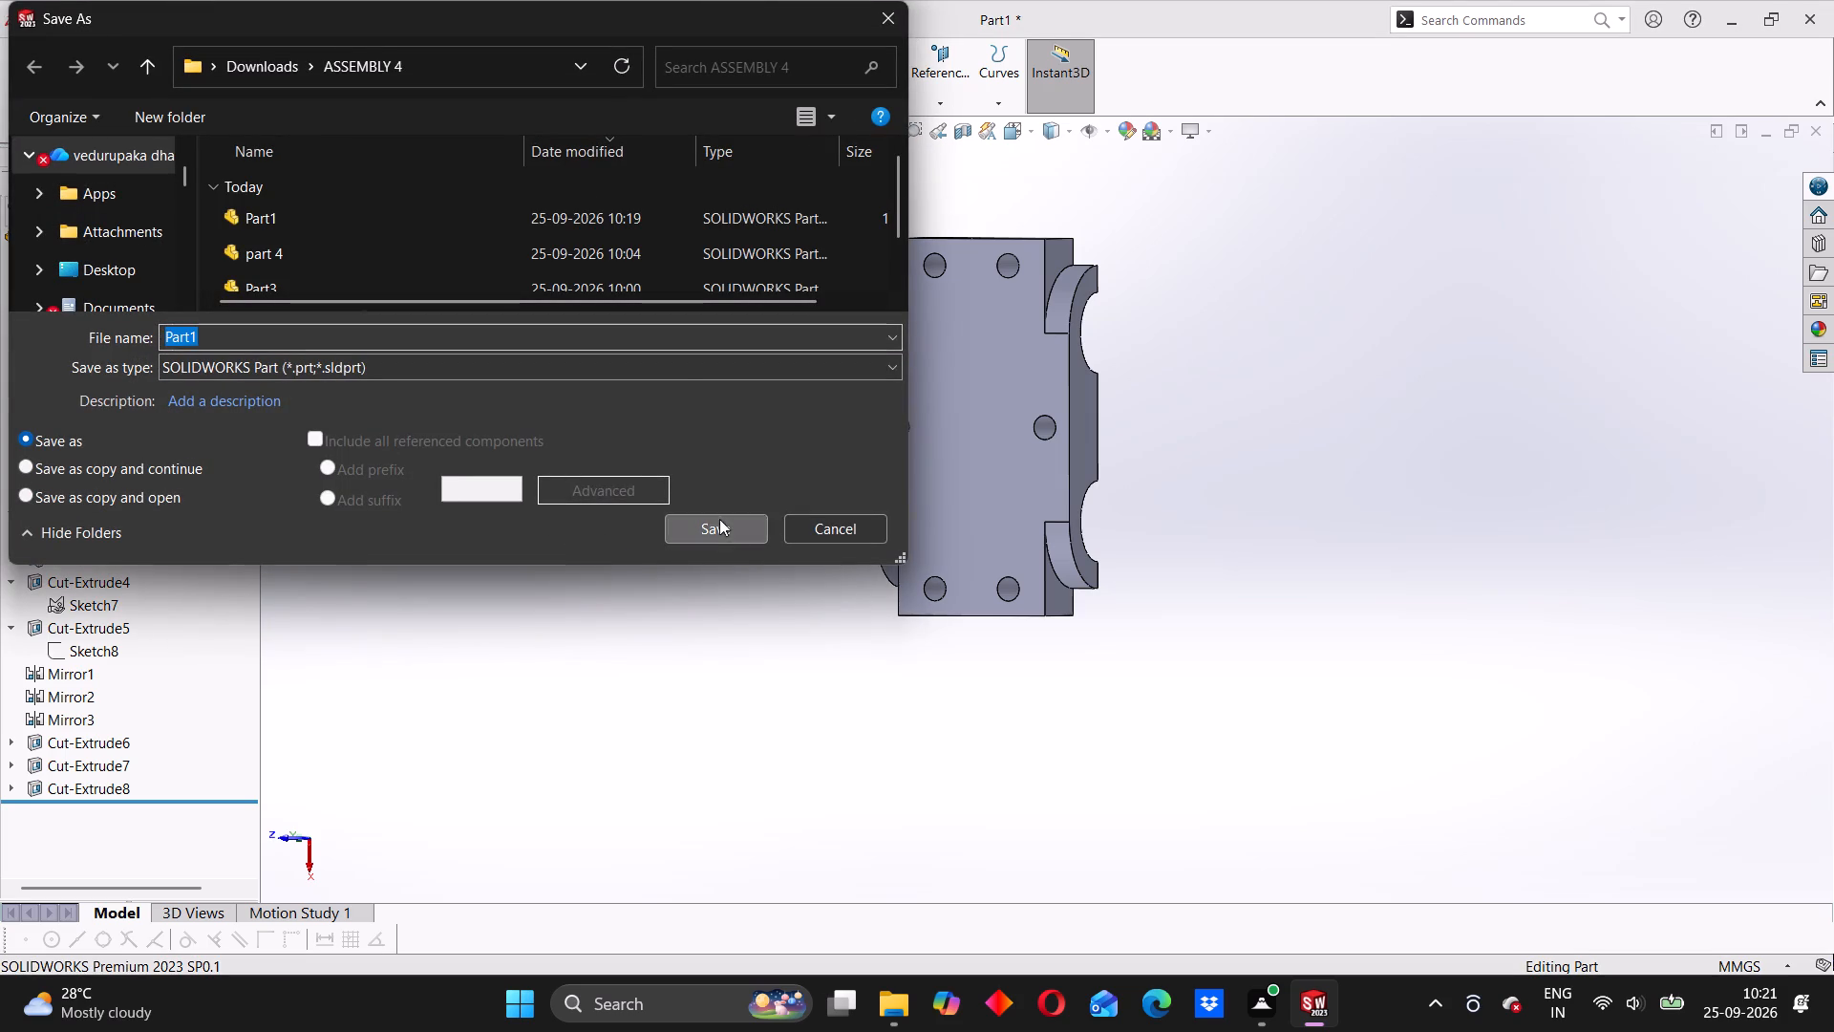
{"action": "left_click", "coordinate": [980, 511]}
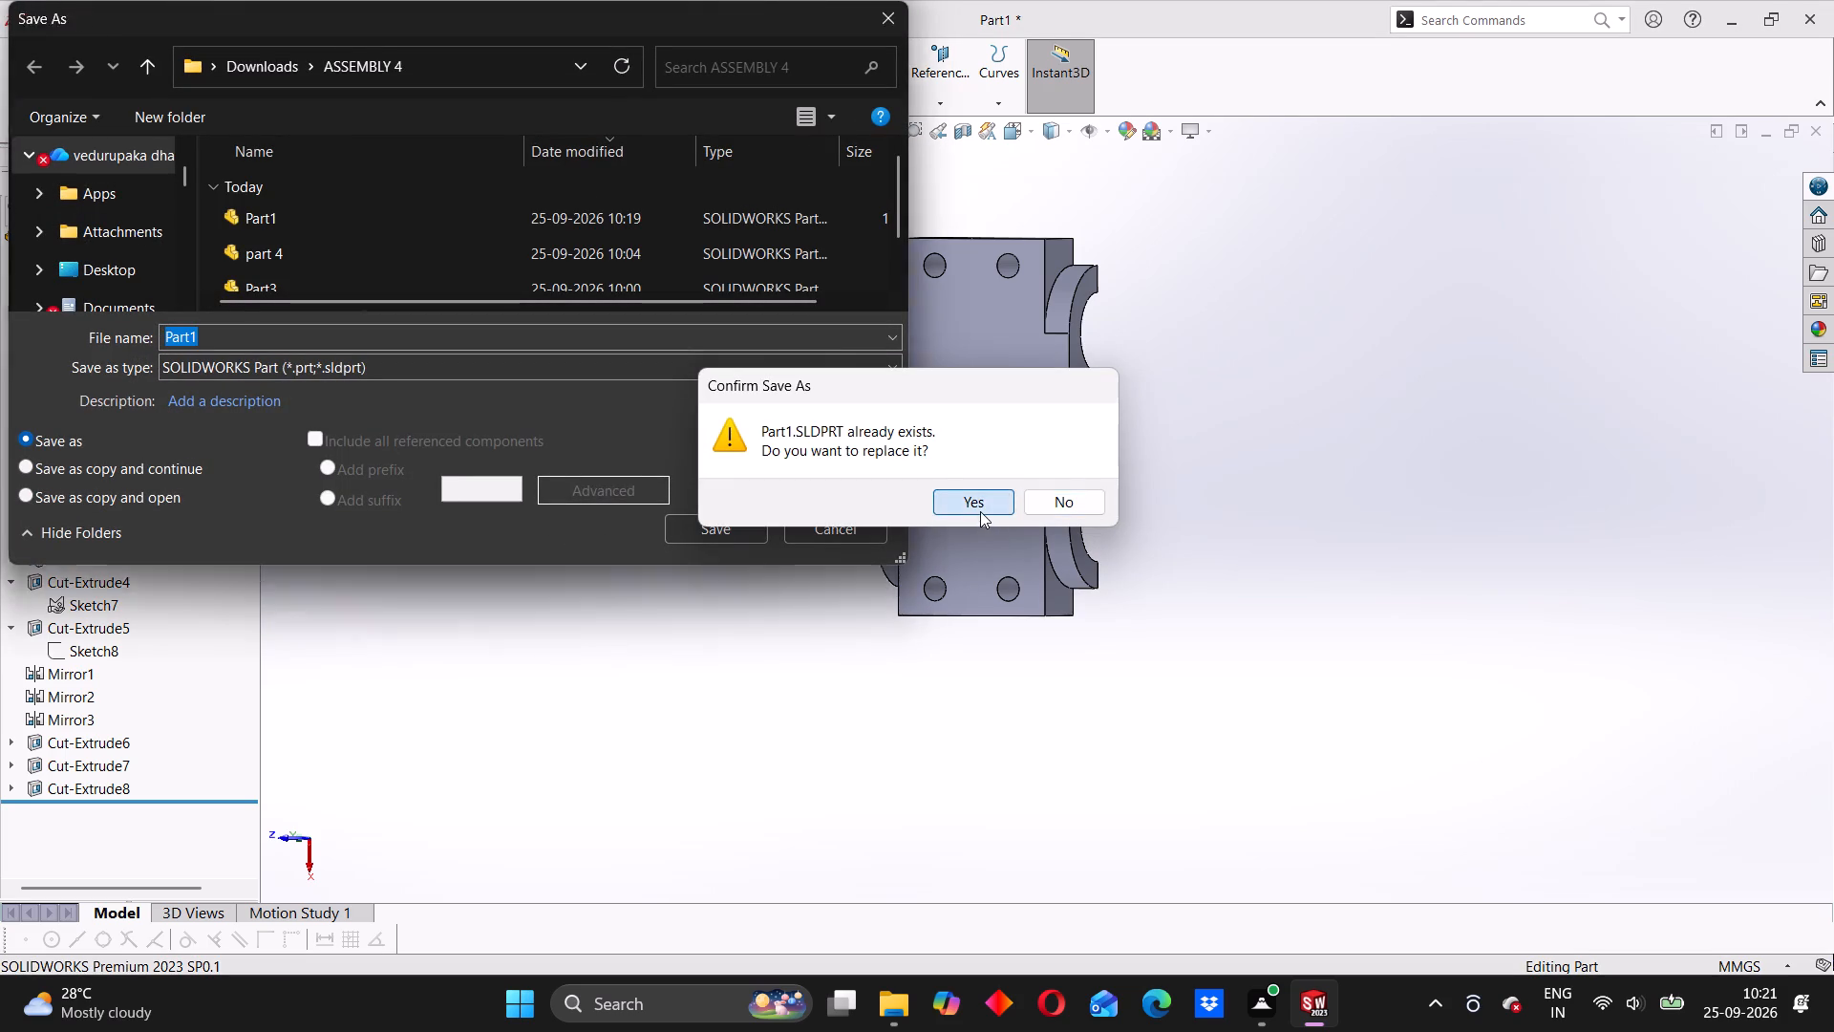
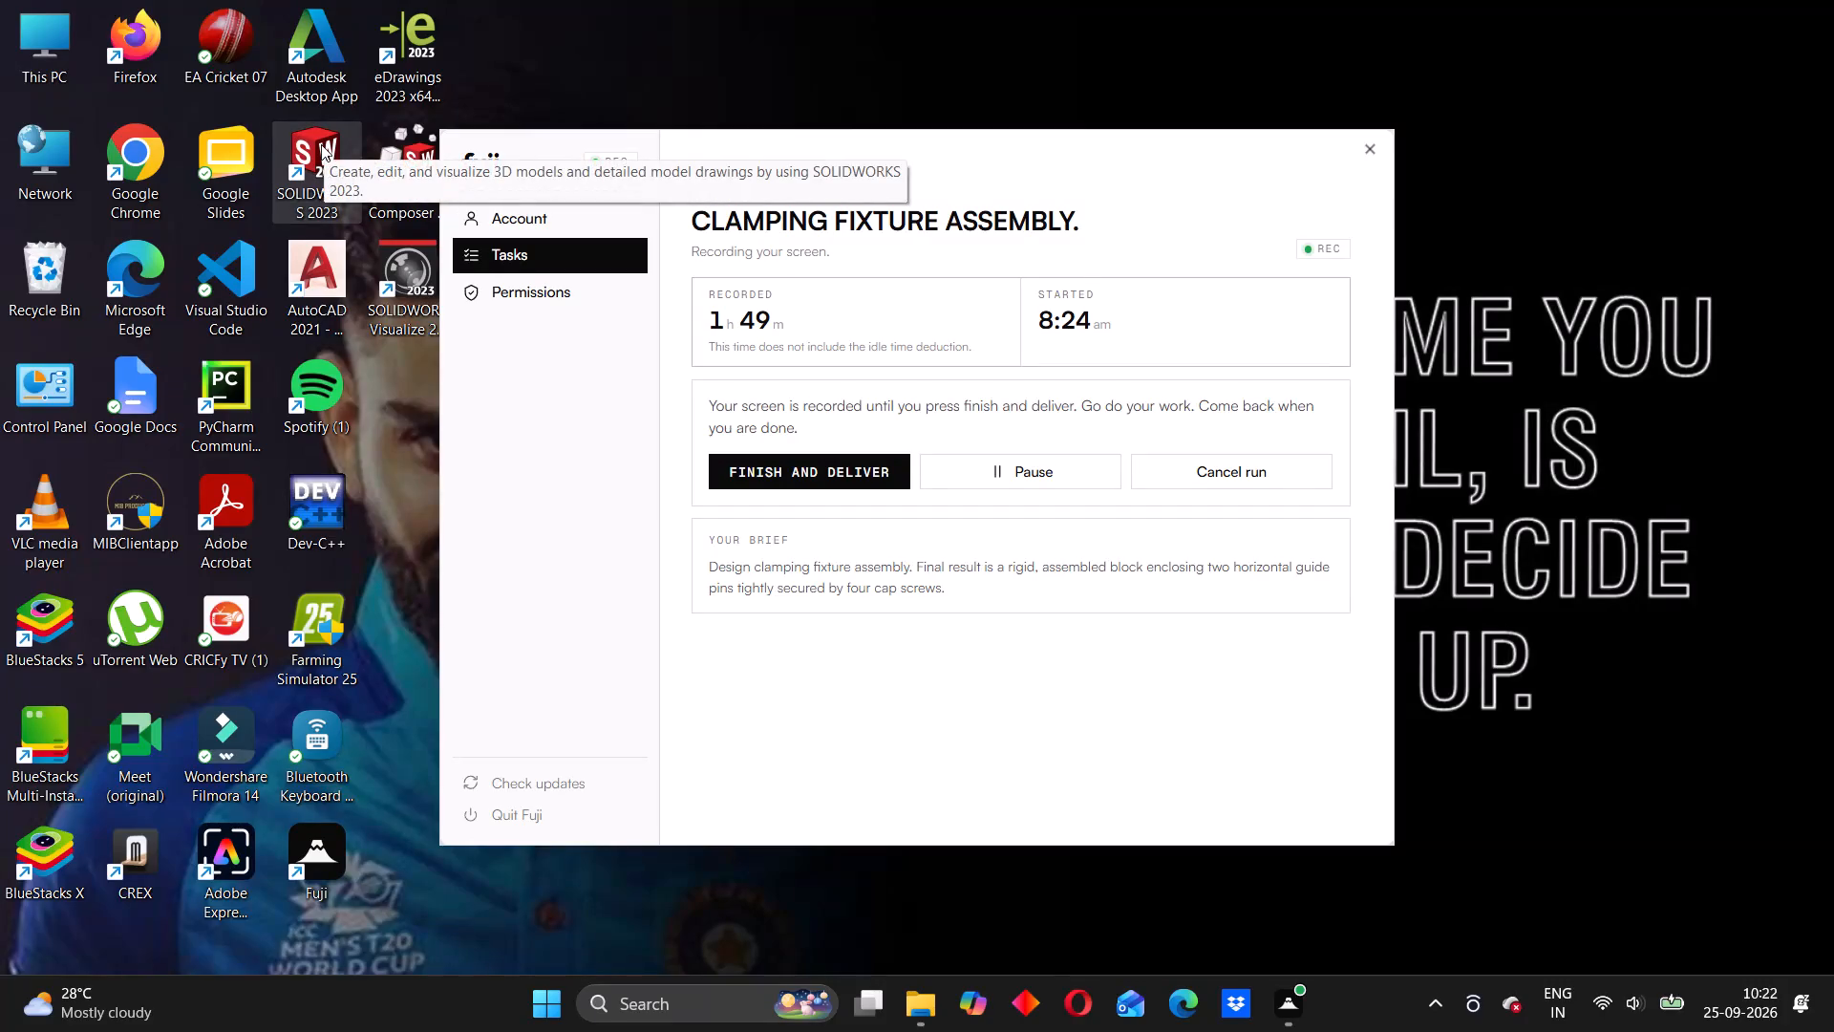
Launch SOLIDWORKS and start a new assembly with Part1, Part2, Part3 and part 4 from the ASSEMBLY 4 folder.
{"action": "double_click", "coordinate": [319, 144]}
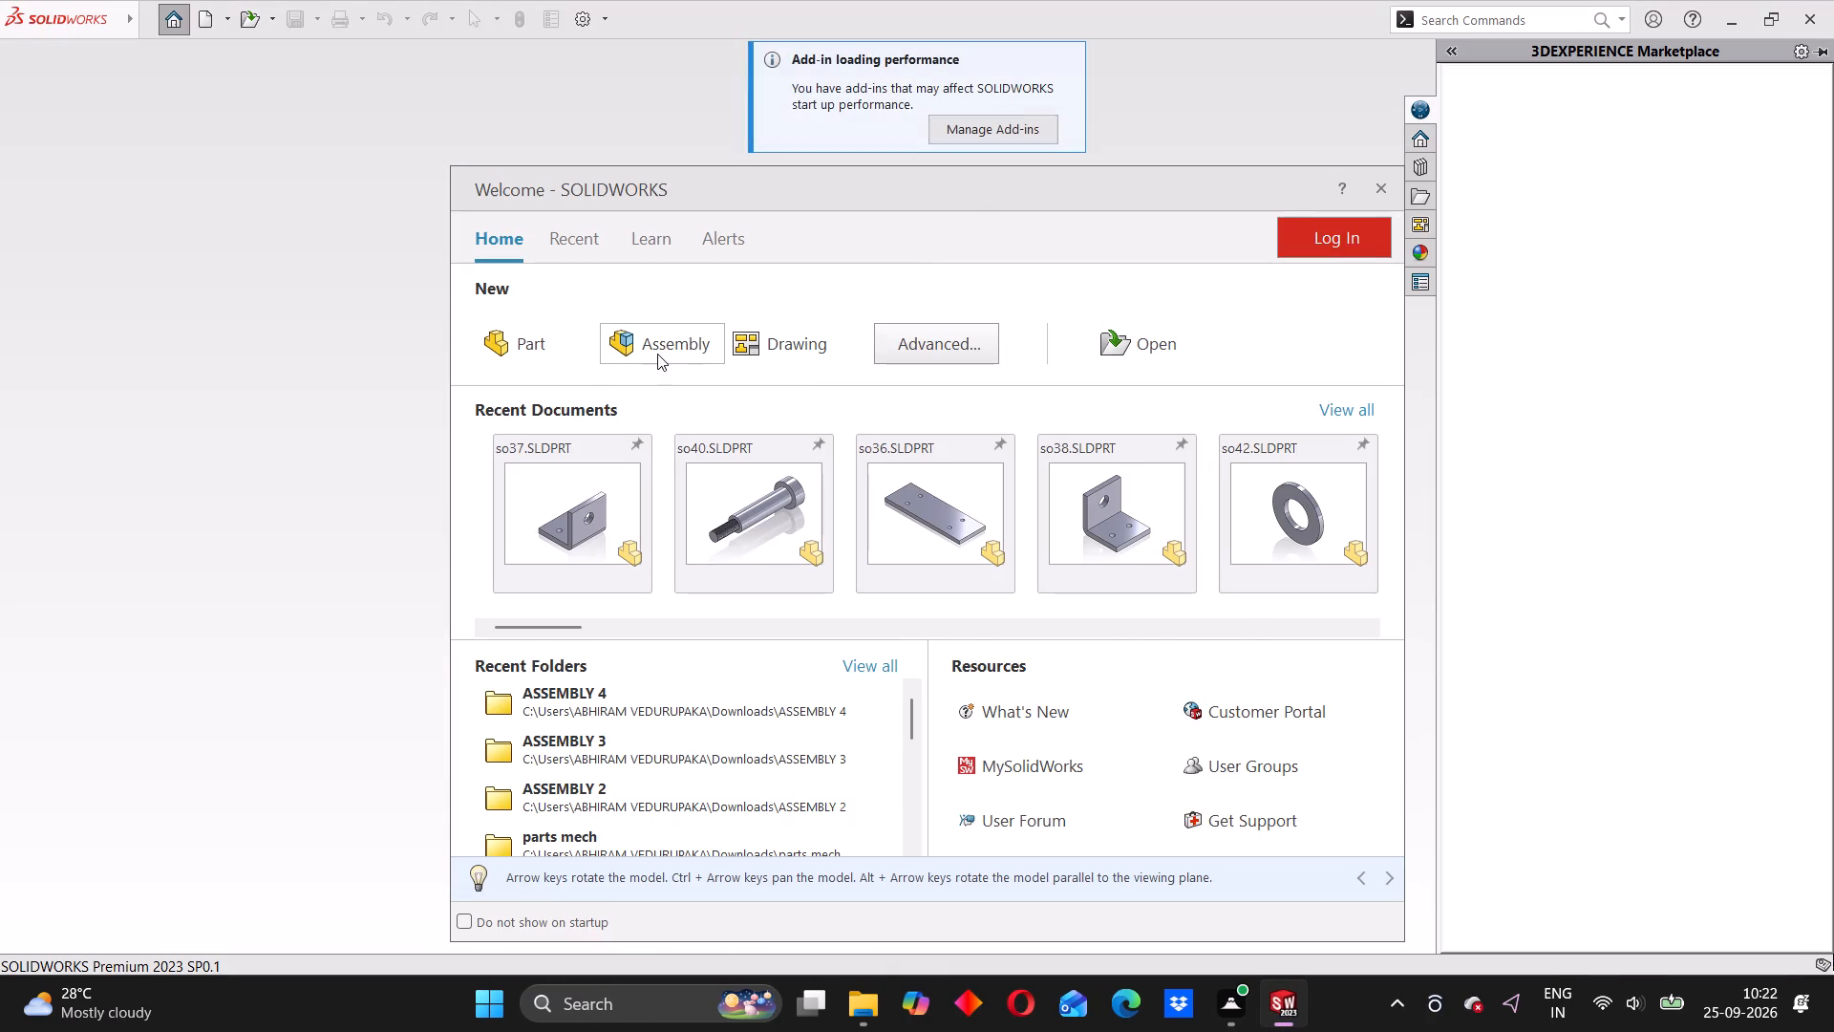
{"action": "left_click", "coordinate": [657, 354]}
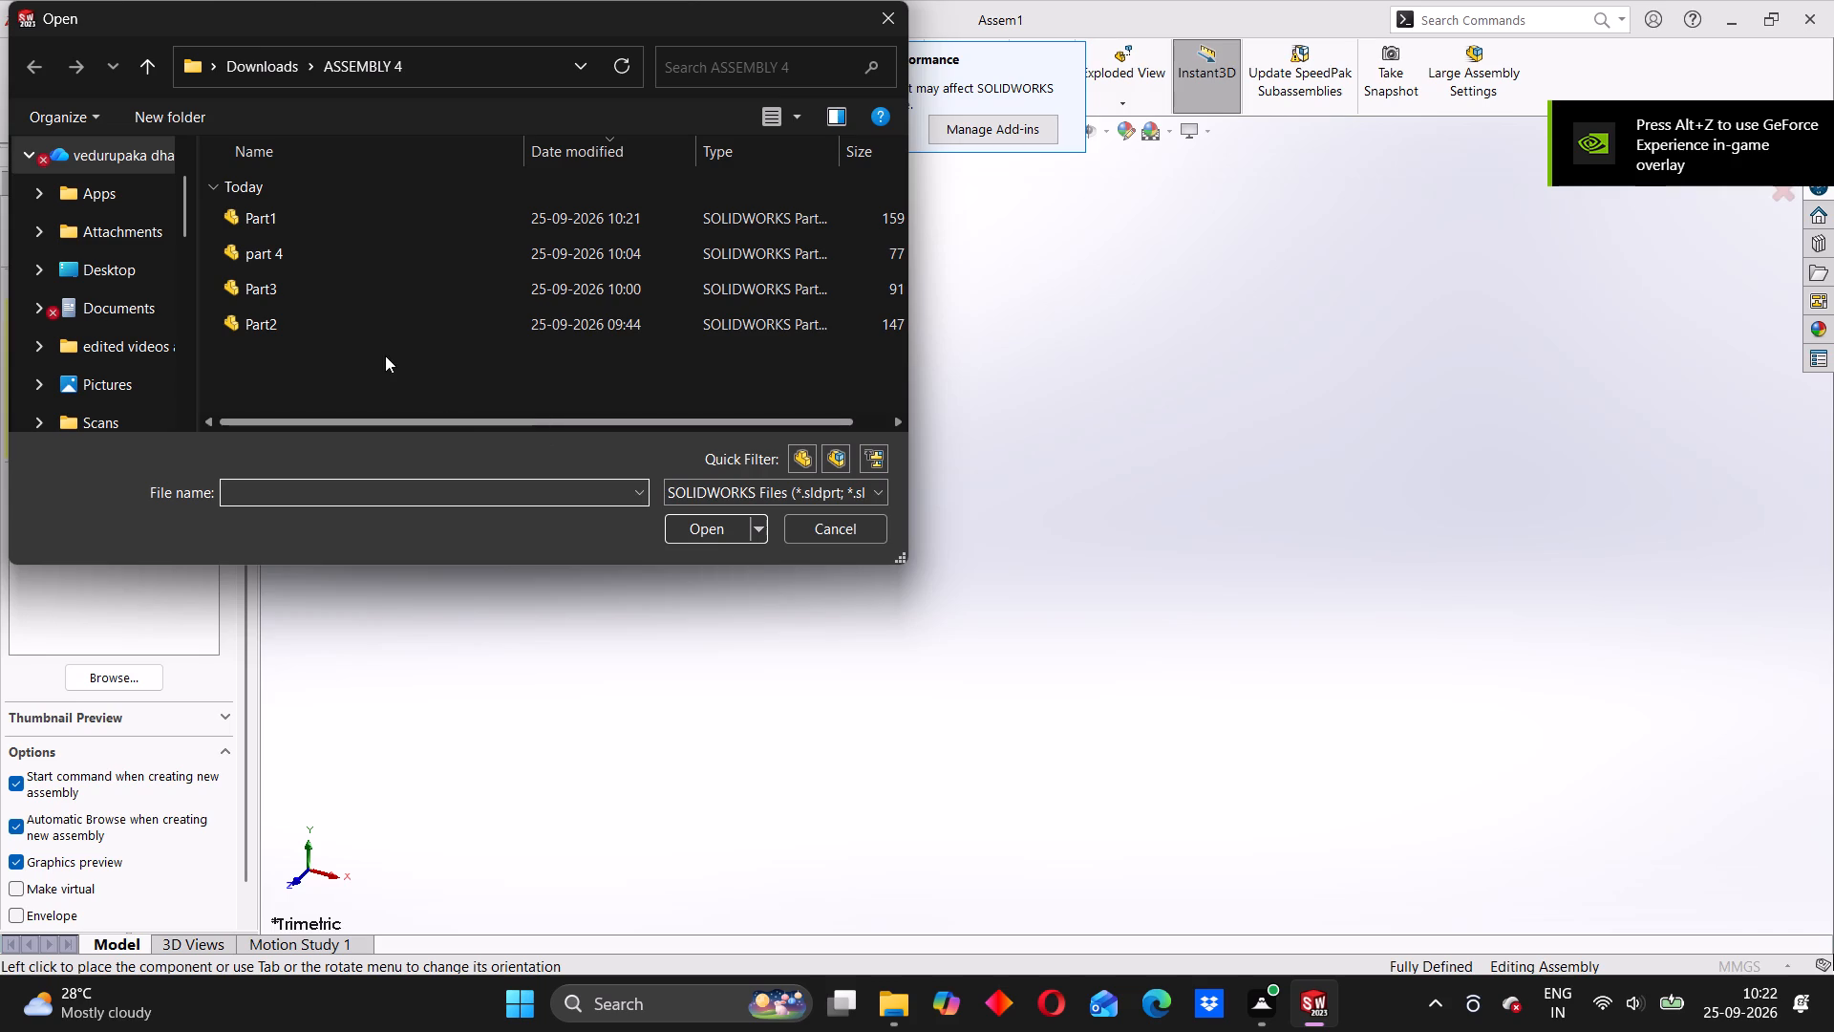
{"action": "left_click_drag", "start_coordinate": [373, 361], "coordinate": [286, 189]}
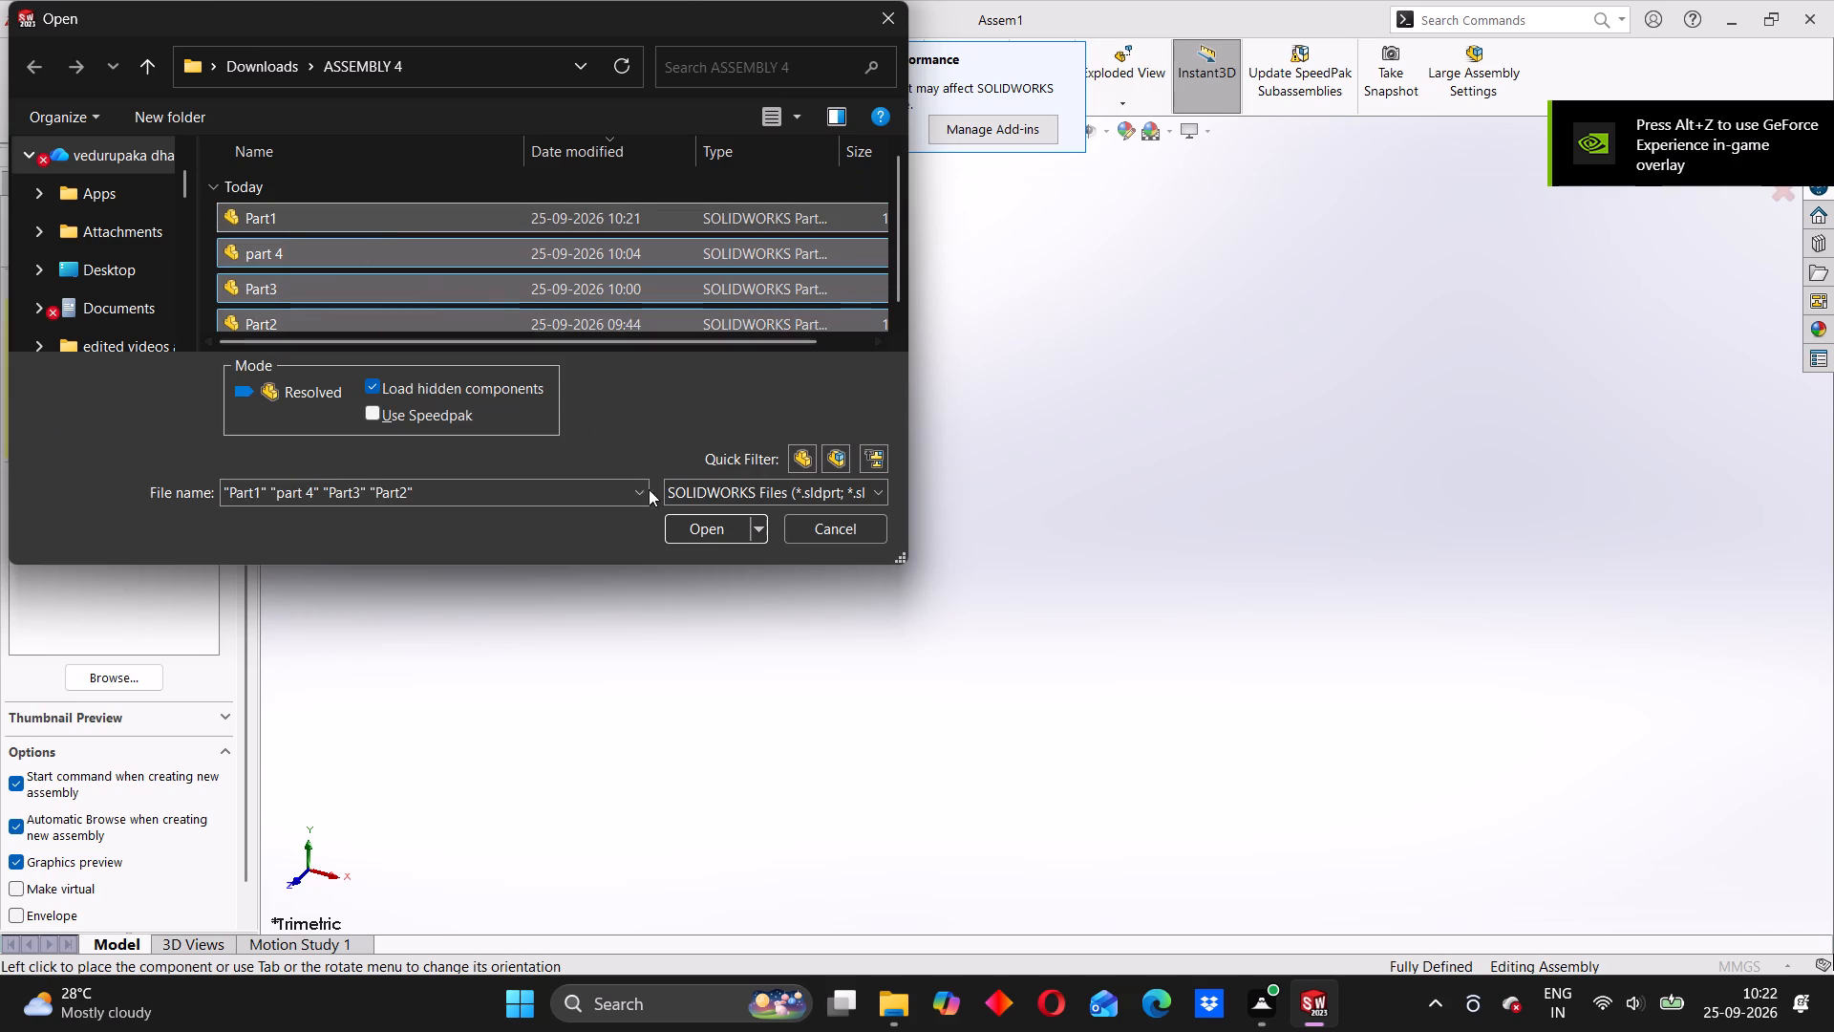
{"action": "left_click", "coordinate": [718, 529]}
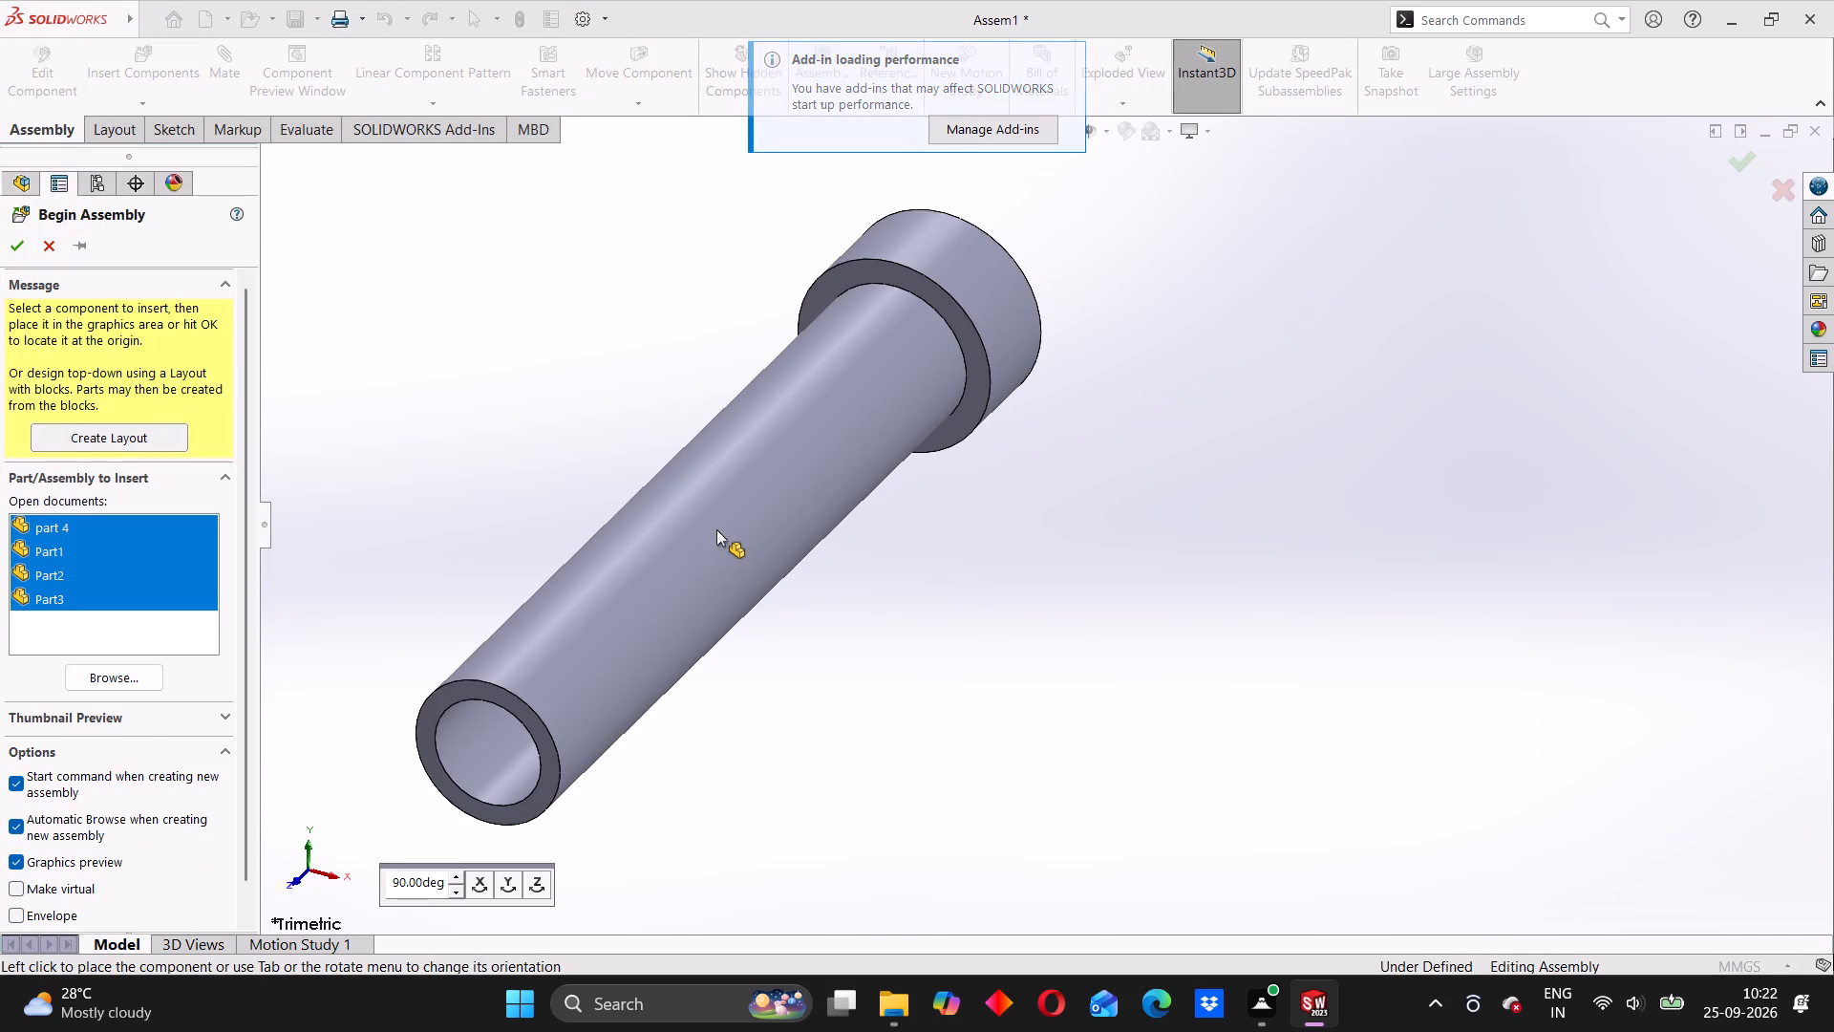
Place part 4, Part1, Part2 and Part3 in the assembly at separate spots, with Part1 above Part2.
{"action": "left_click", "coordinate": [1413, 553]}
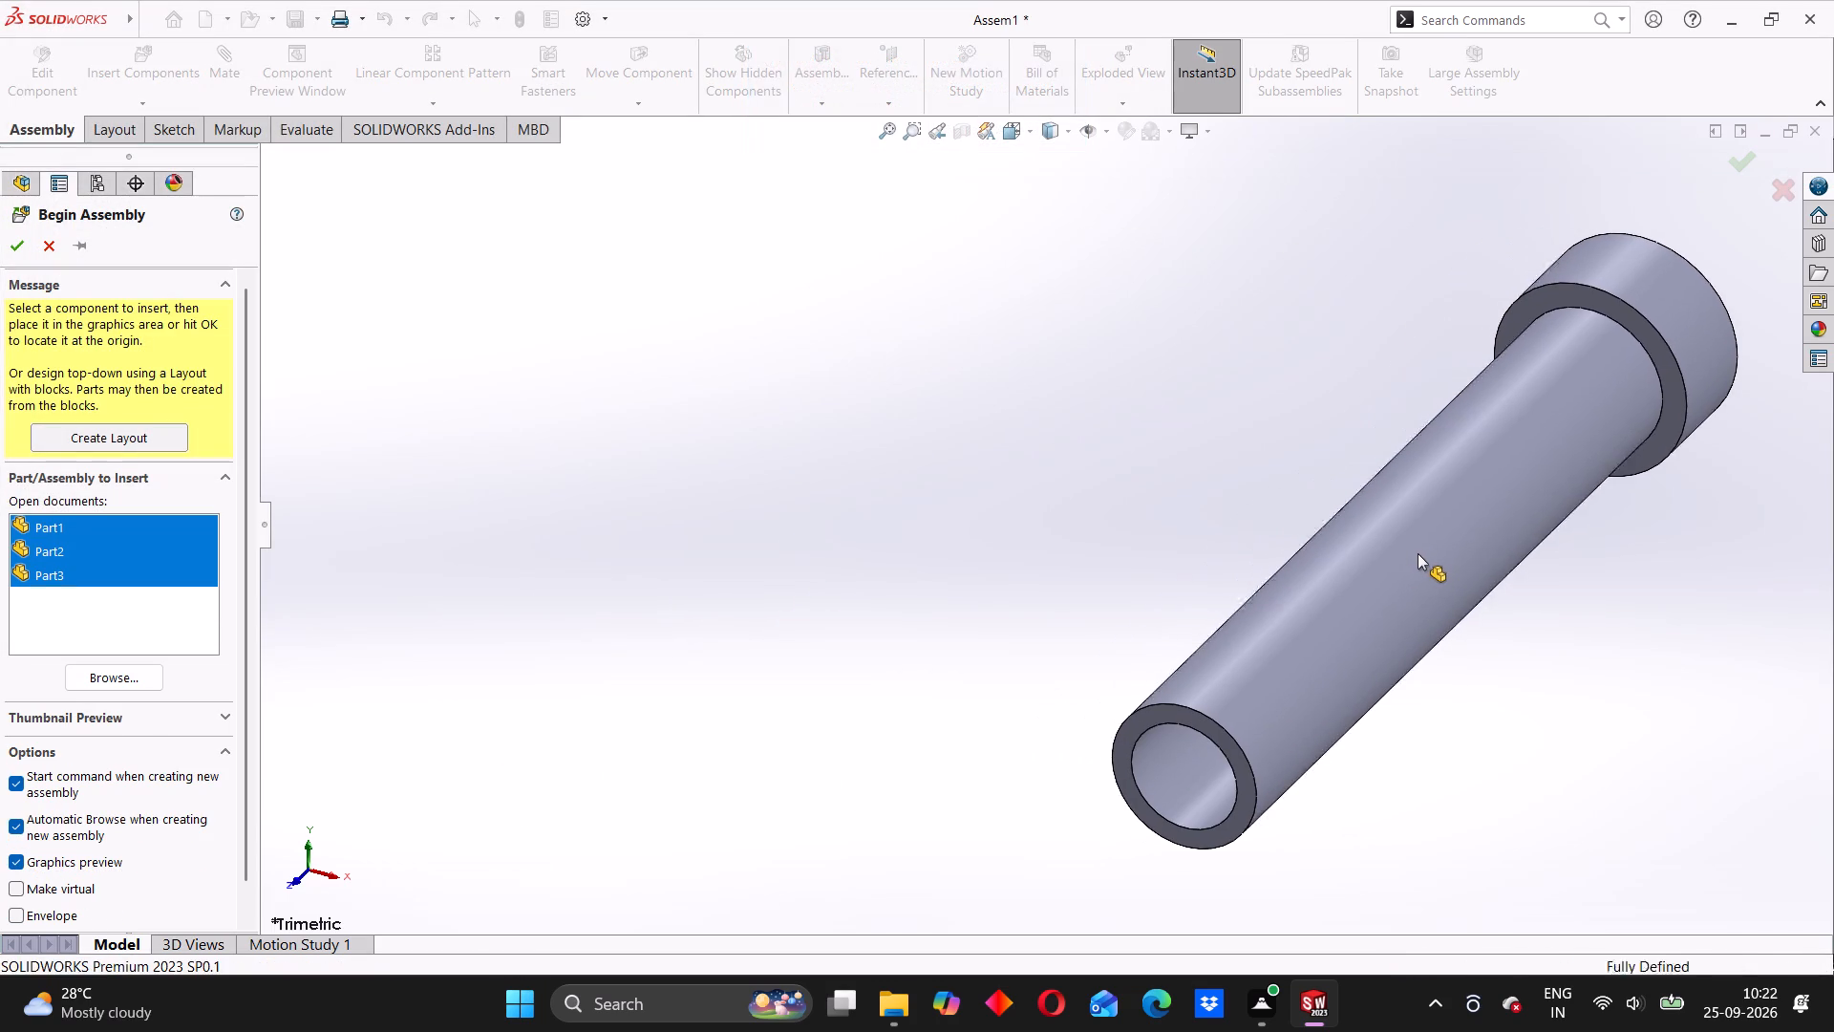
{"action": "scroll", "coordinate": [1235, 610], "scroll_direction": "up", "scroll_amount": 3}
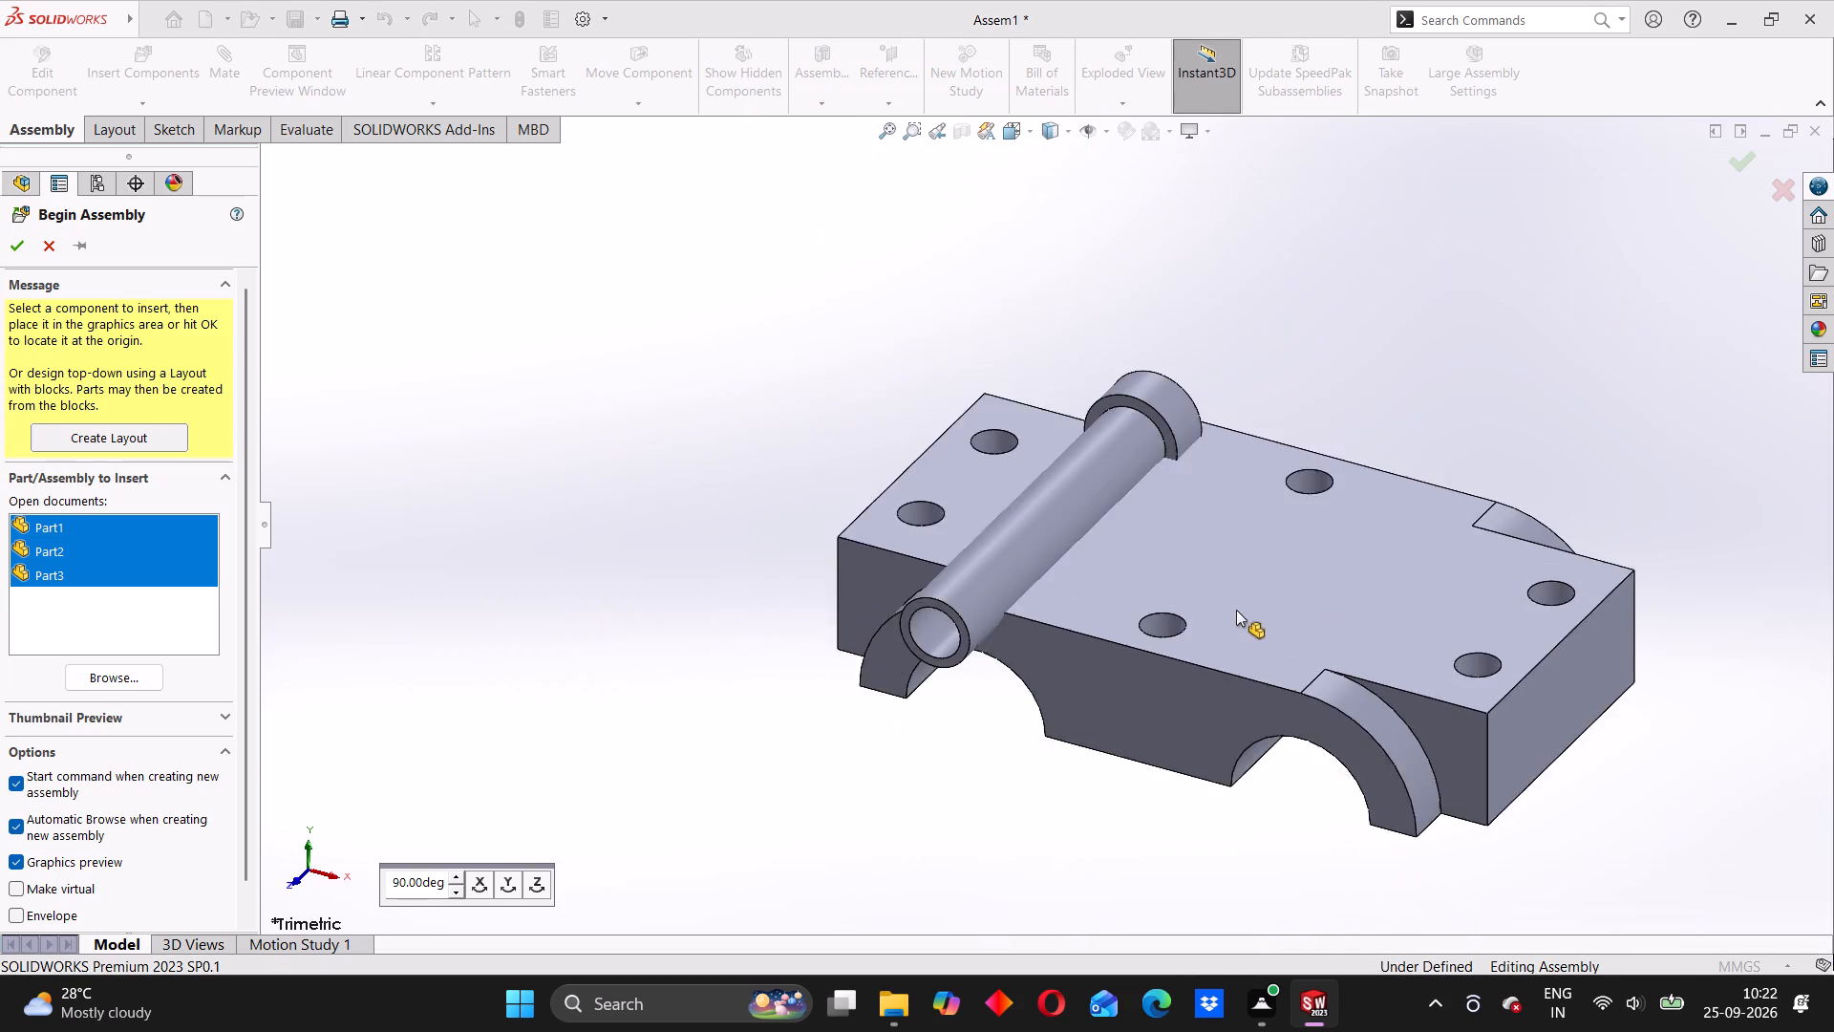
{"action": "scroll", "coordinate": [1236, 610], "scroll_direction": "up", "scroll_amount": 3}
{"action": "left_click", "coordinate": [700, 484]}
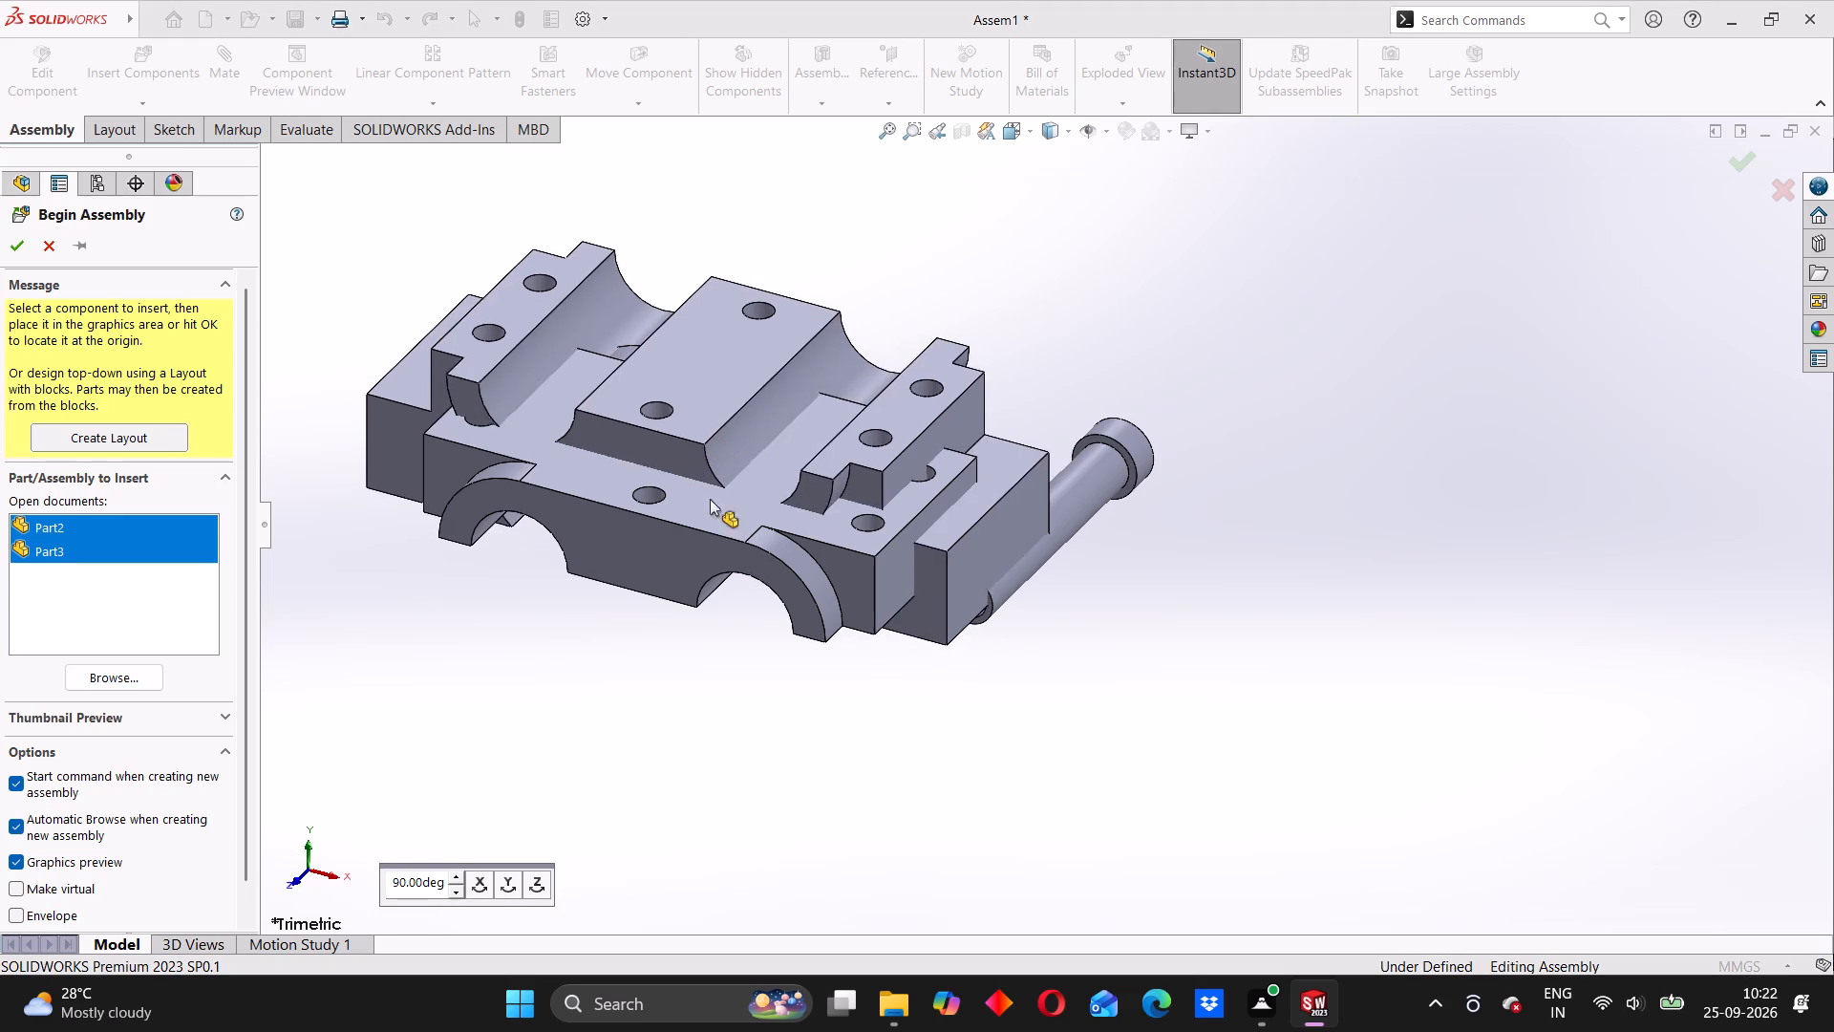
{"action": "left_click", "coordinate": [671, 727]}
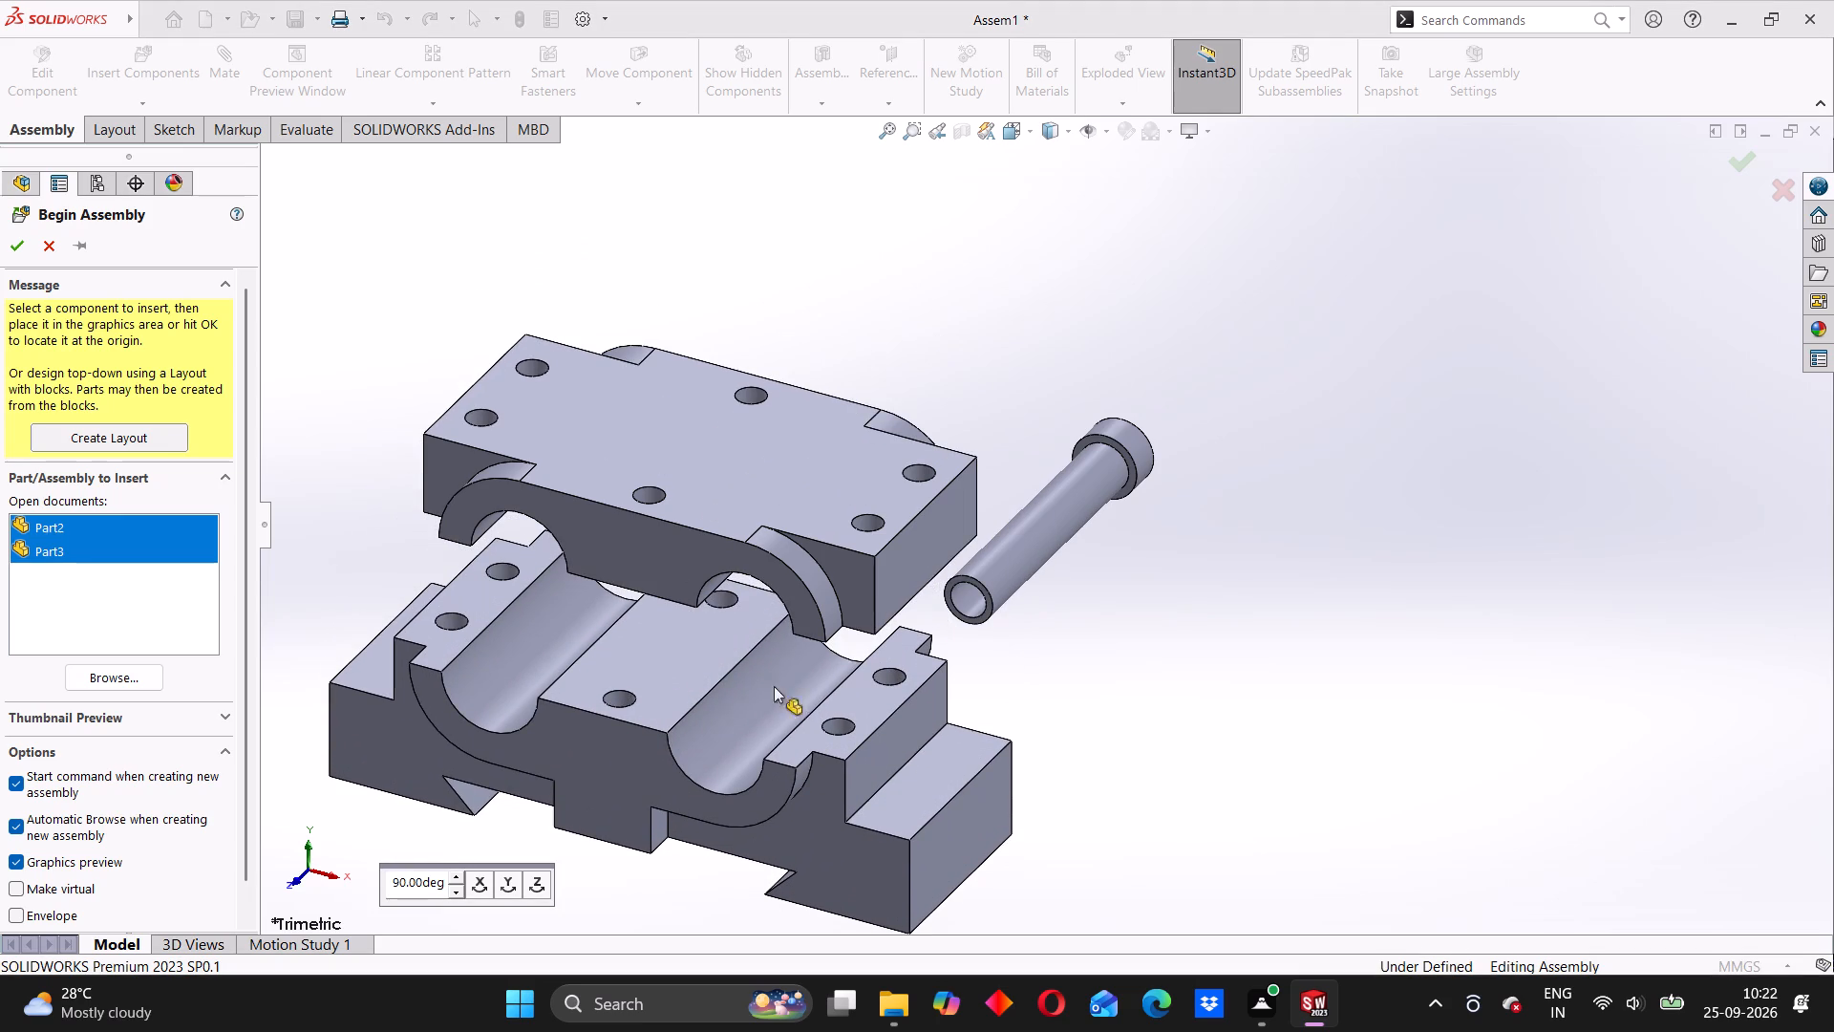
{"action": "left_click", "coordinate": [1235, 634]}
Add a coincident mate between Part1's flat end land on the grooved side and the matching top land of Part2.
{"action": "middle_click_drag", "start_coordinate": [1098, 674], "coordinate": [1272, 689]}
{"action": "scroll", "coordinate": [886, 654], "scroll_direction": "down", "scroll_amount": 3}
{"action": "middle_click_drag", "start_coordinate": [698, 680], "coordinate": [950, 641]}
{"action": "scroll", "coordinate": [474, 345], "scroll_direction": "up", "scroll_amount": 2}
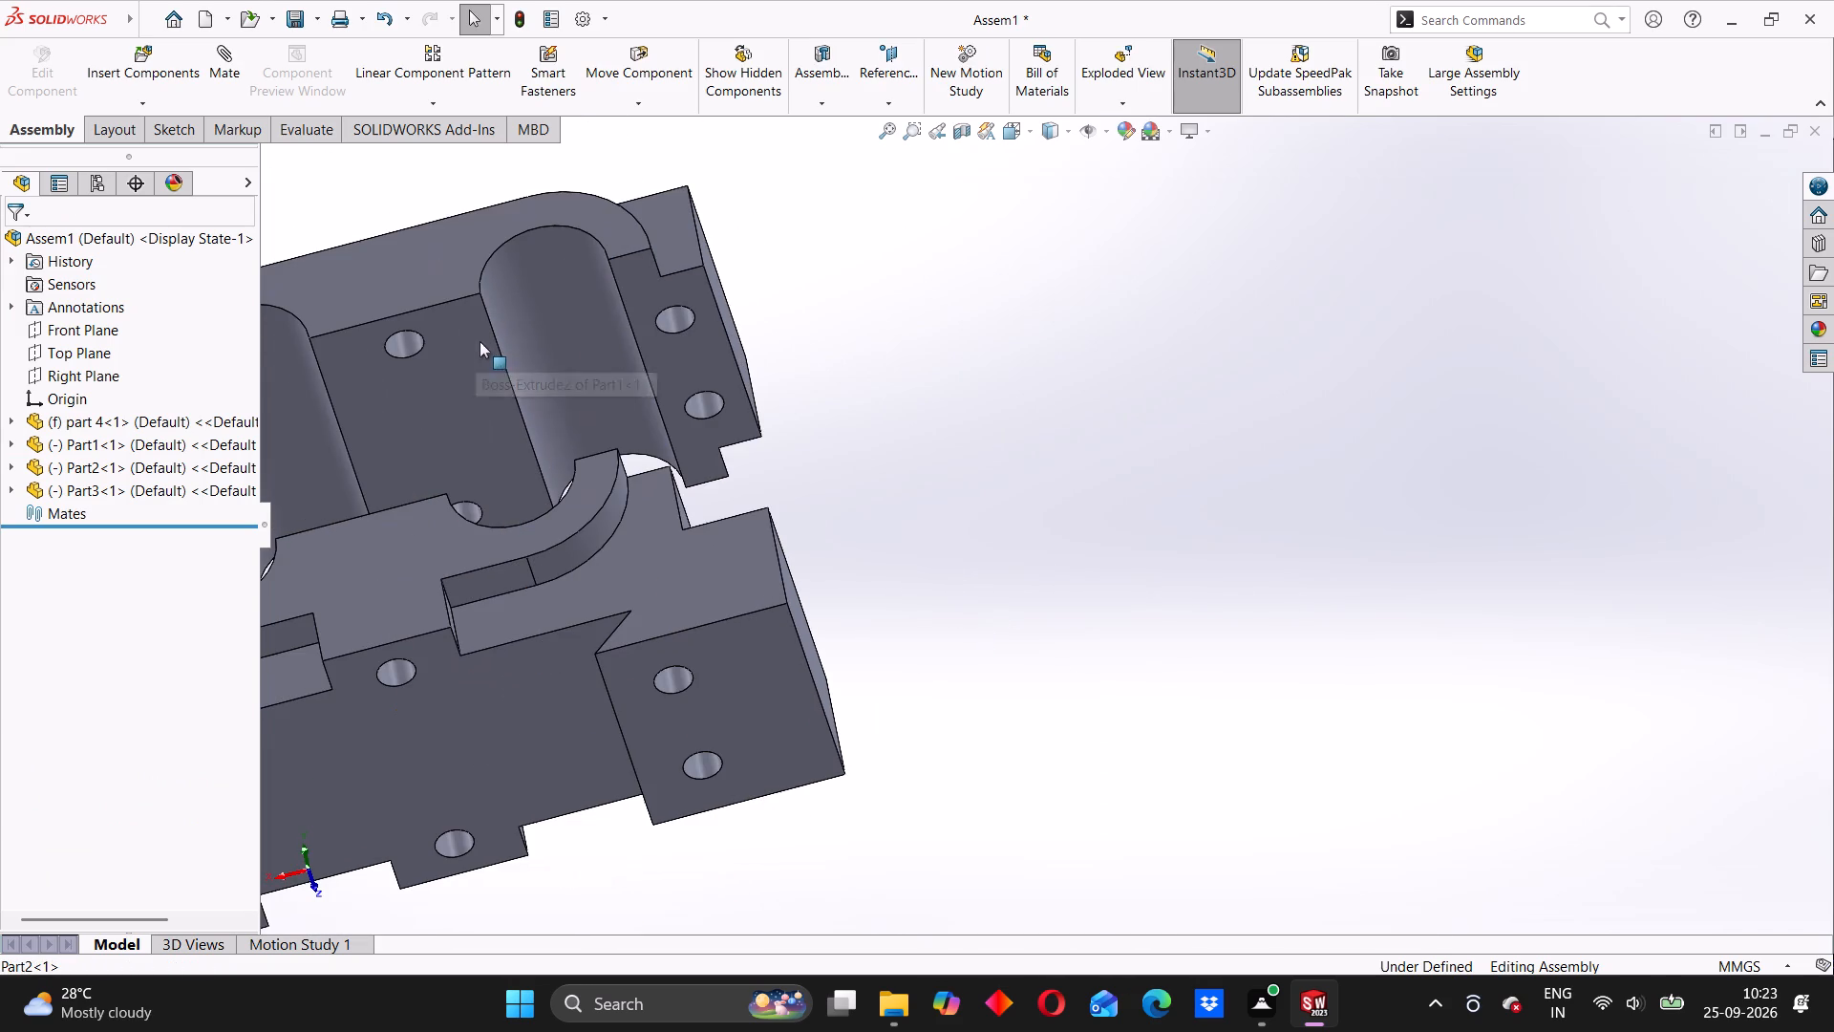
{"action": "left_click", "coordinate": [665, 367]}
{"action": "middle_click_drag", "start_coordinate": [1012, 415], "coordinate": [781, 558]}
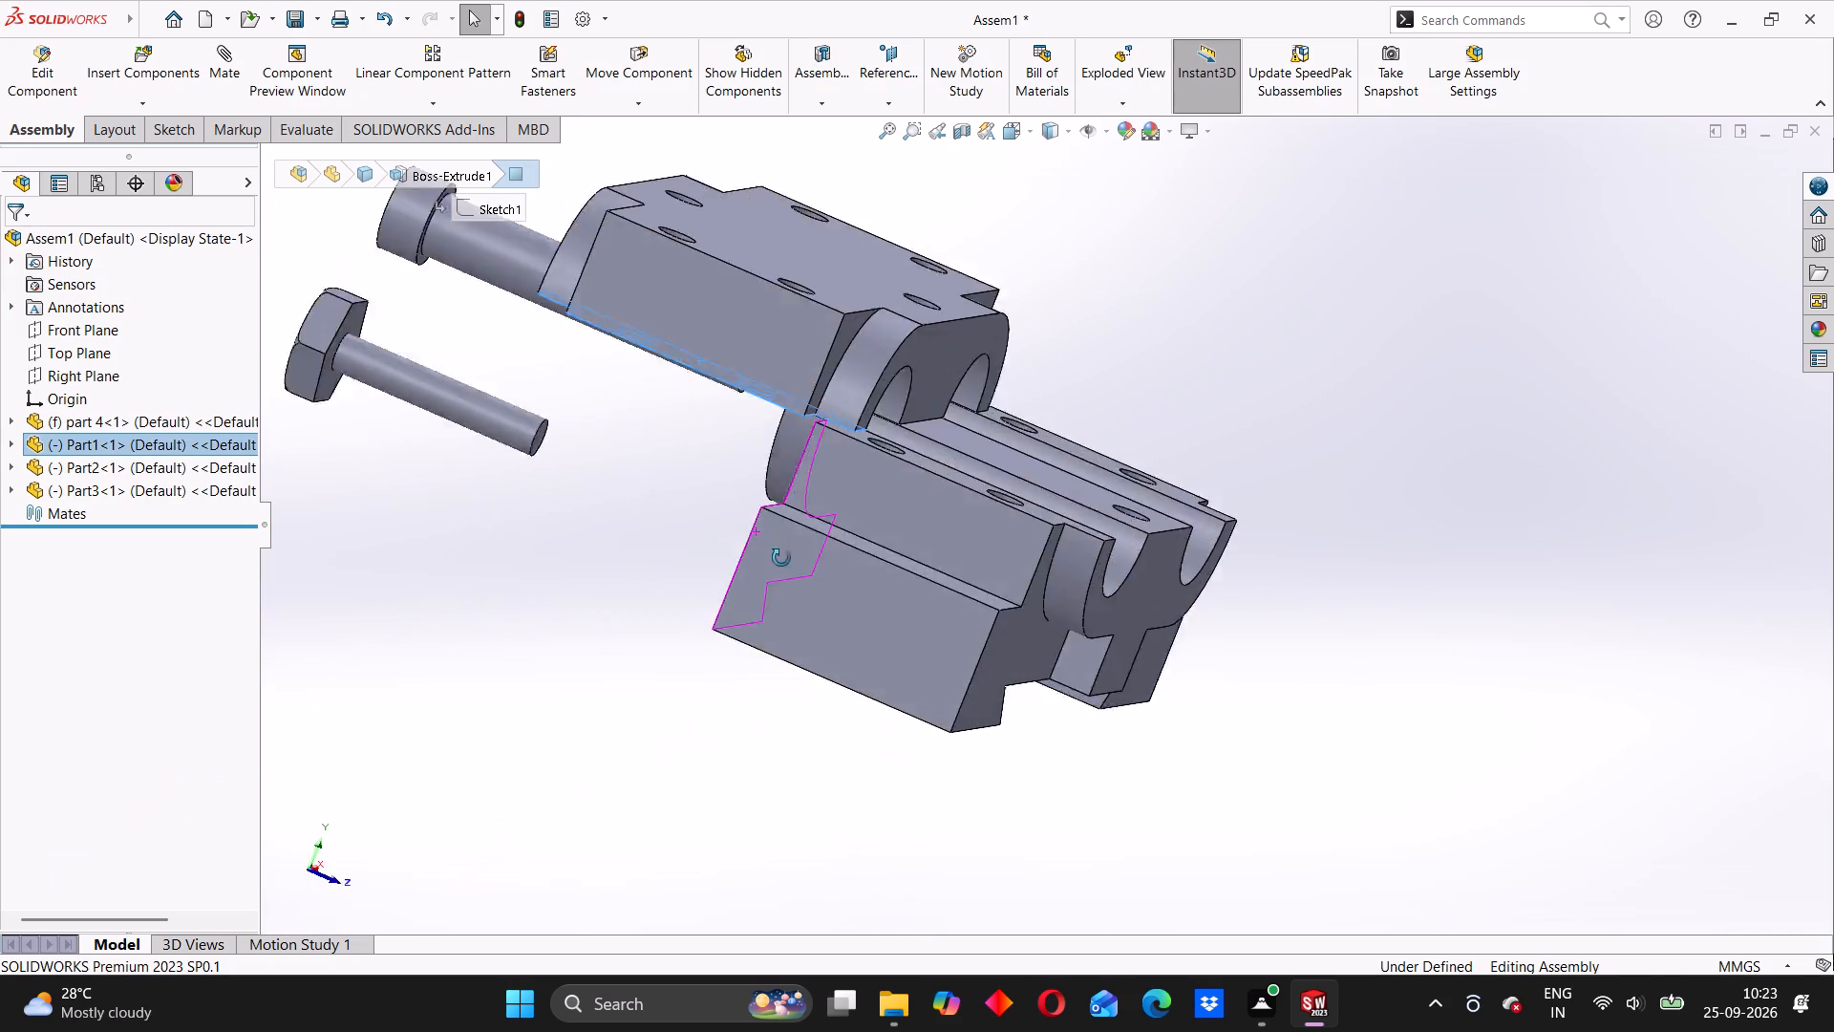
{"action": "middle_click_drag", "start_coordinate": [781, 558], "coordinate": [737, 573]}
{"action": "scroll", "coordinate": [882, 494], "scroll_direction": "up", "scroll_amount": 3}
{"action": "middle_click_drag", "start_coordinate": [983, 524], "coordinate": [921, 590]}
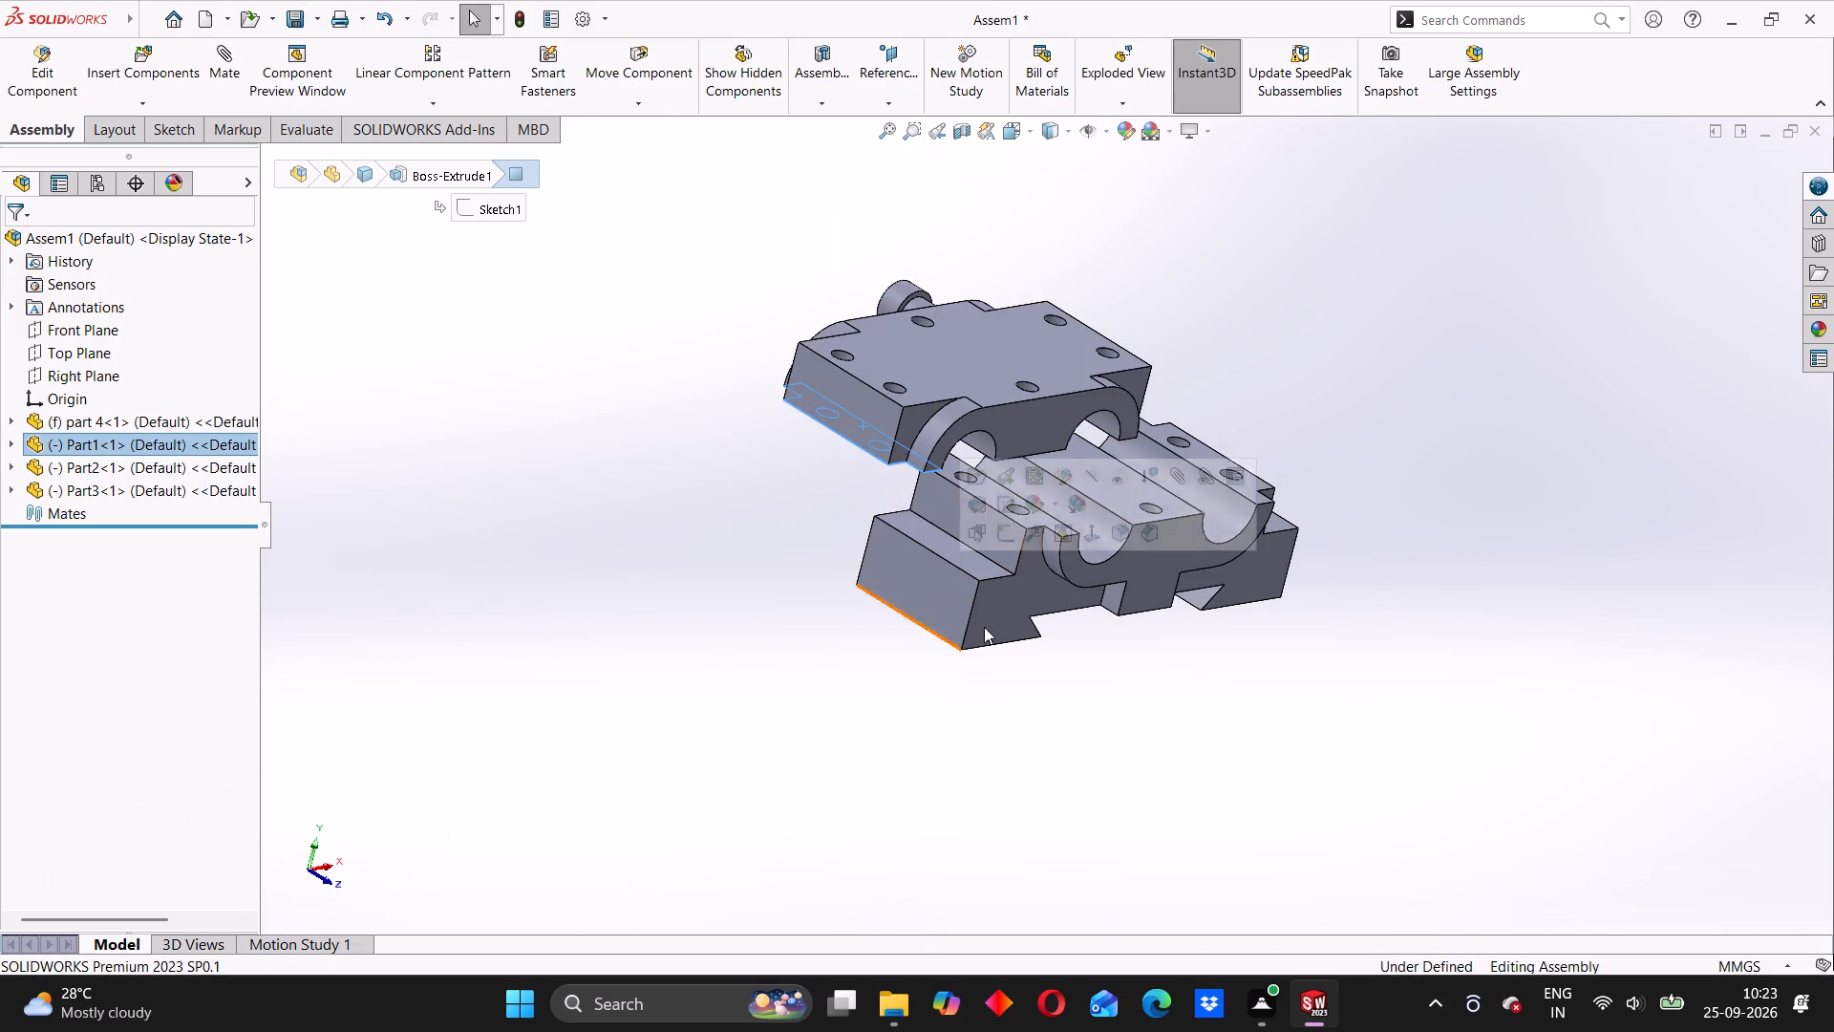
{"action": "middle_click_drag", "start_coordinate": [1158, 660], "coordinate": [1077, 719]}
{"action": "right_click", "coordinate": [552, 447]}
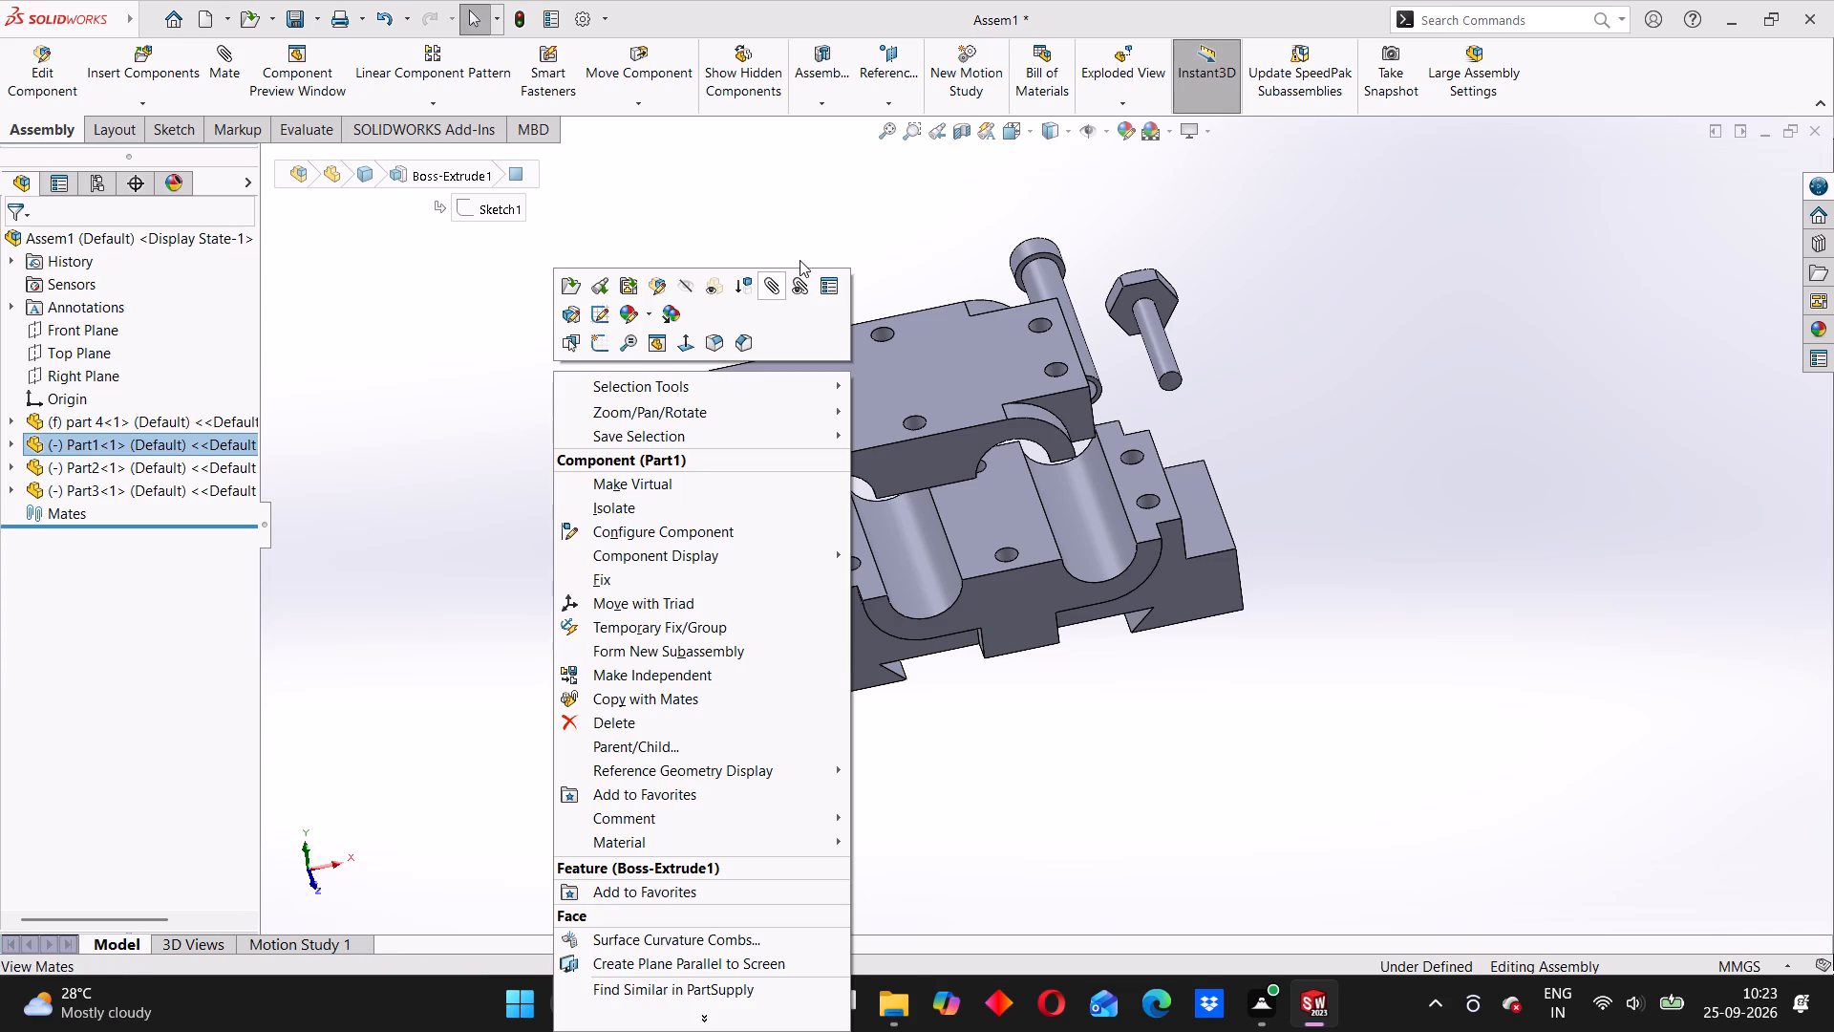
{"action": "left_click", "coordinate": [774, 286]}
{"action": "left_click", "coordinate": [839, 539]}
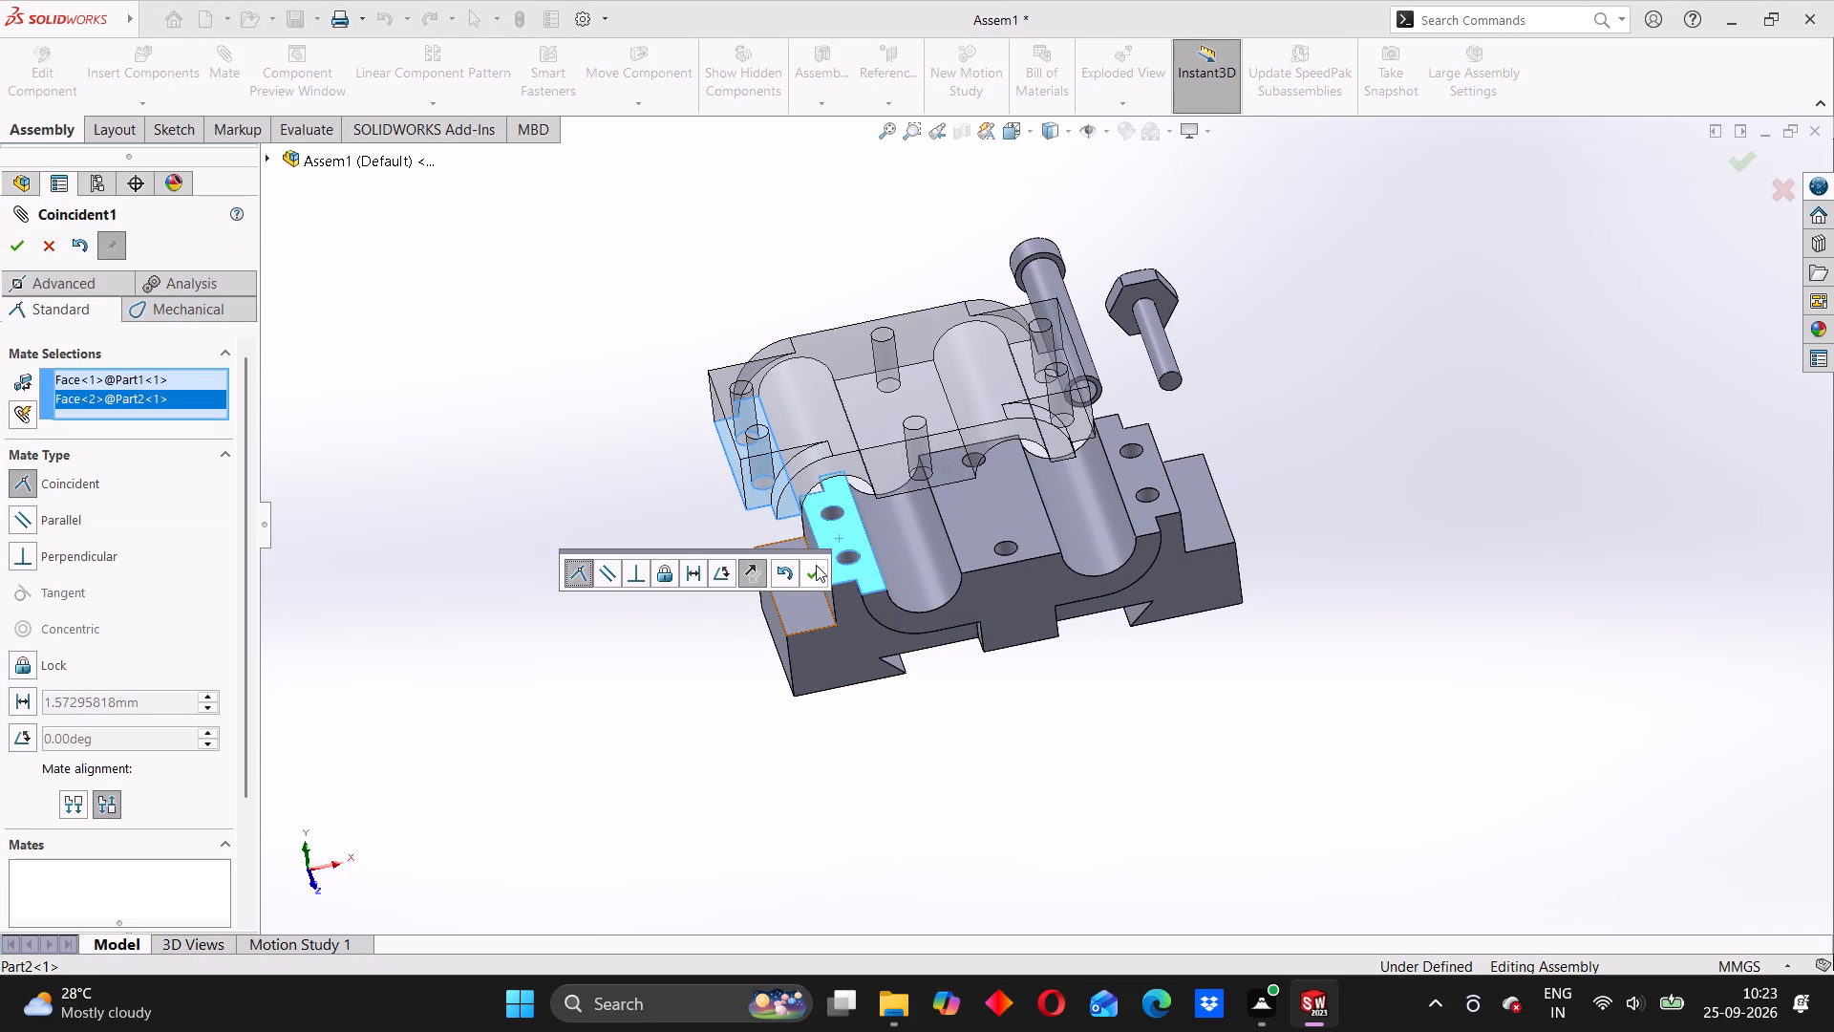
{"action": "left_click", "coordinate": [816, 568]}
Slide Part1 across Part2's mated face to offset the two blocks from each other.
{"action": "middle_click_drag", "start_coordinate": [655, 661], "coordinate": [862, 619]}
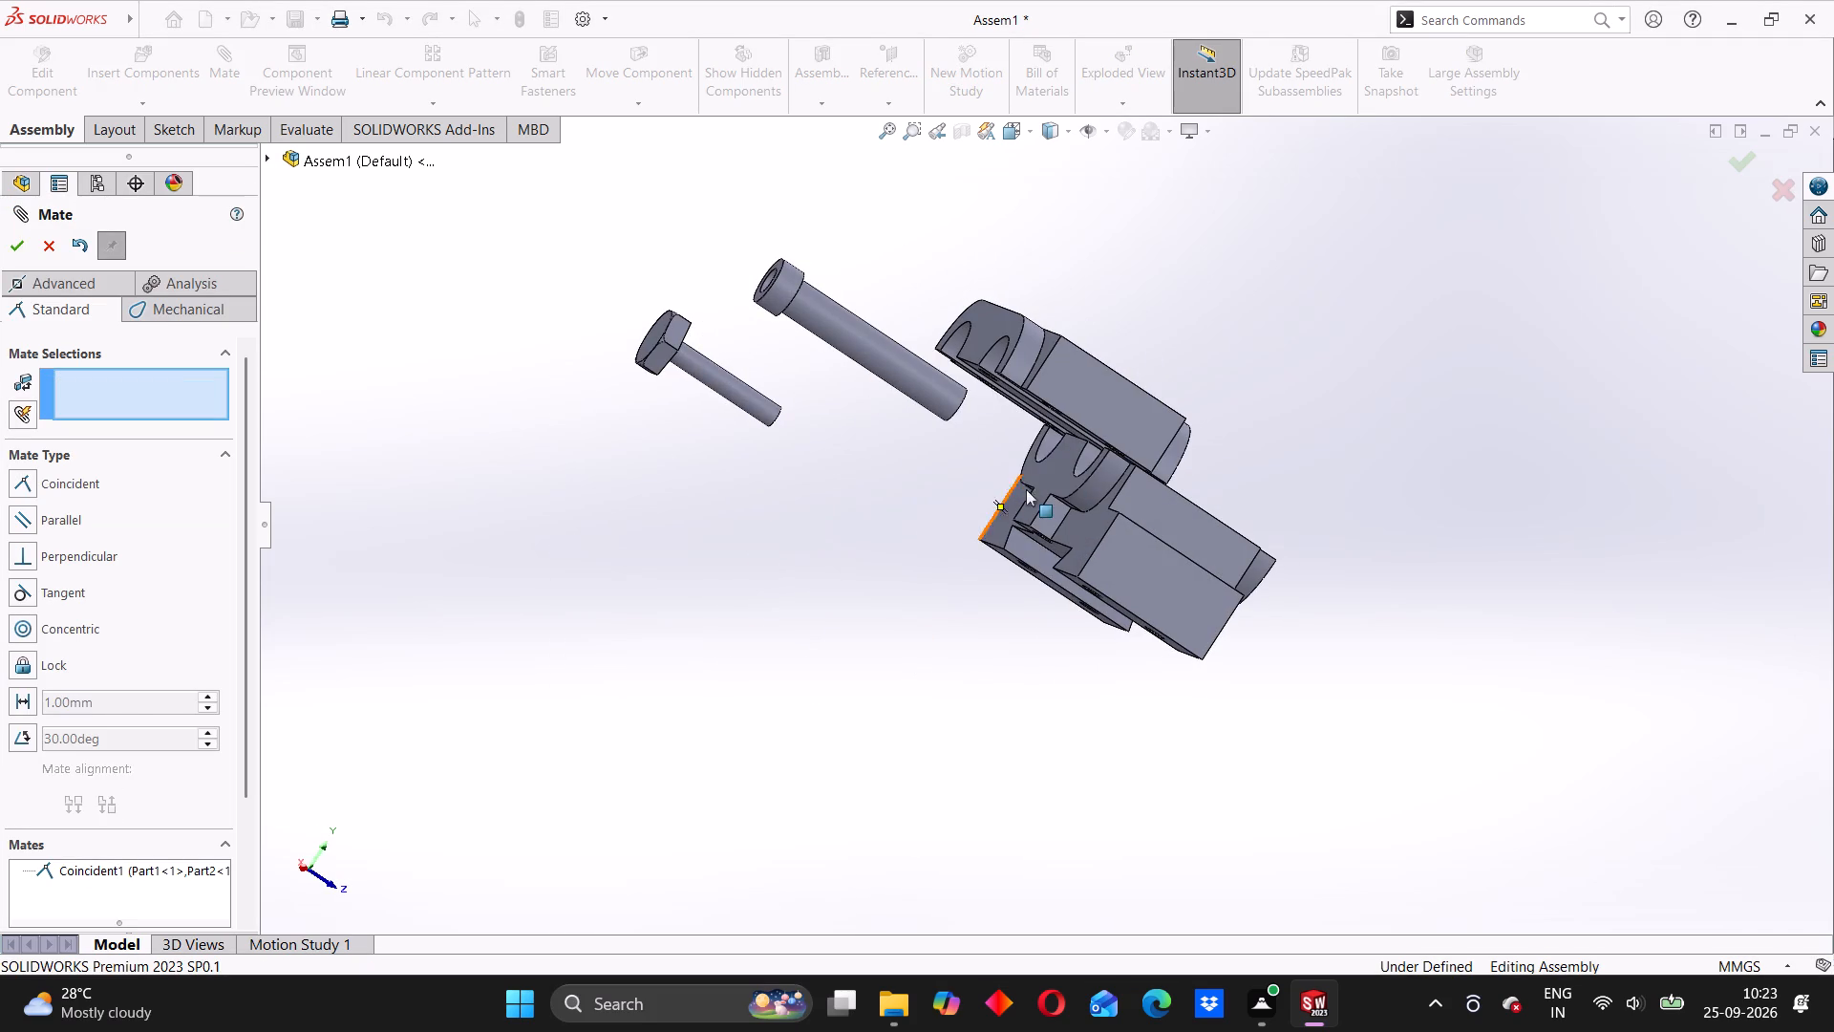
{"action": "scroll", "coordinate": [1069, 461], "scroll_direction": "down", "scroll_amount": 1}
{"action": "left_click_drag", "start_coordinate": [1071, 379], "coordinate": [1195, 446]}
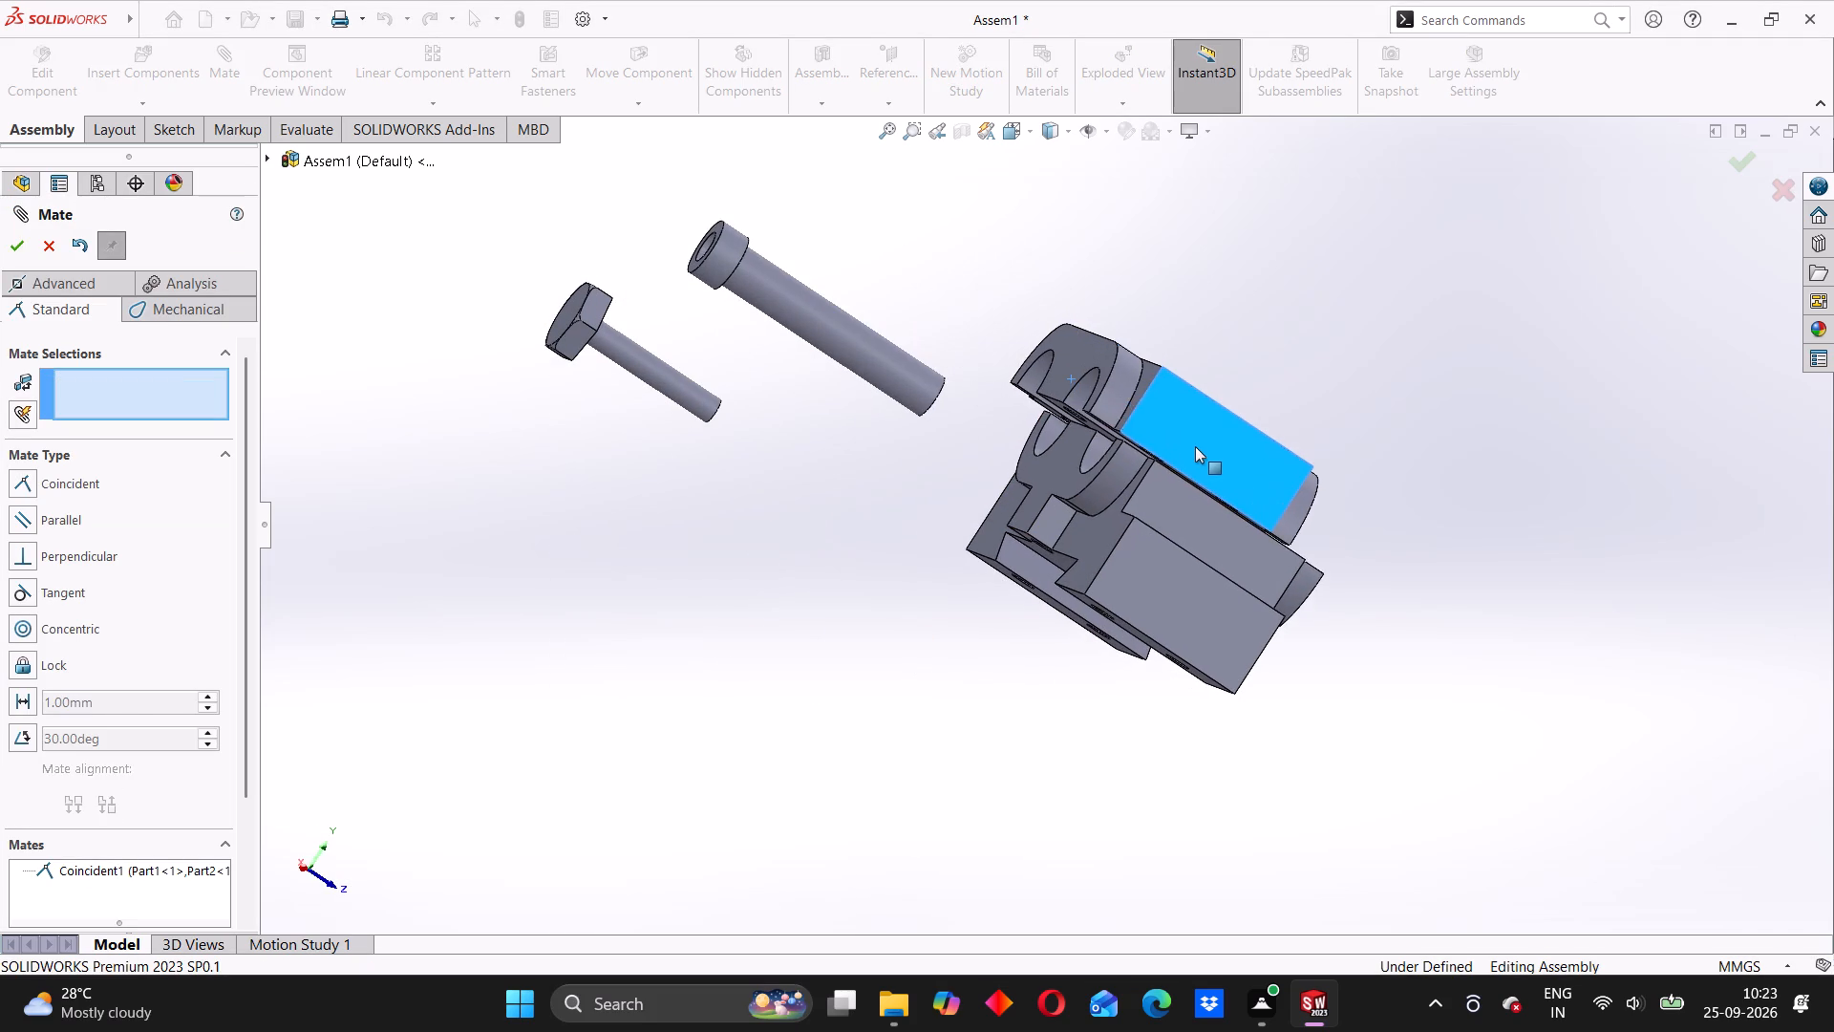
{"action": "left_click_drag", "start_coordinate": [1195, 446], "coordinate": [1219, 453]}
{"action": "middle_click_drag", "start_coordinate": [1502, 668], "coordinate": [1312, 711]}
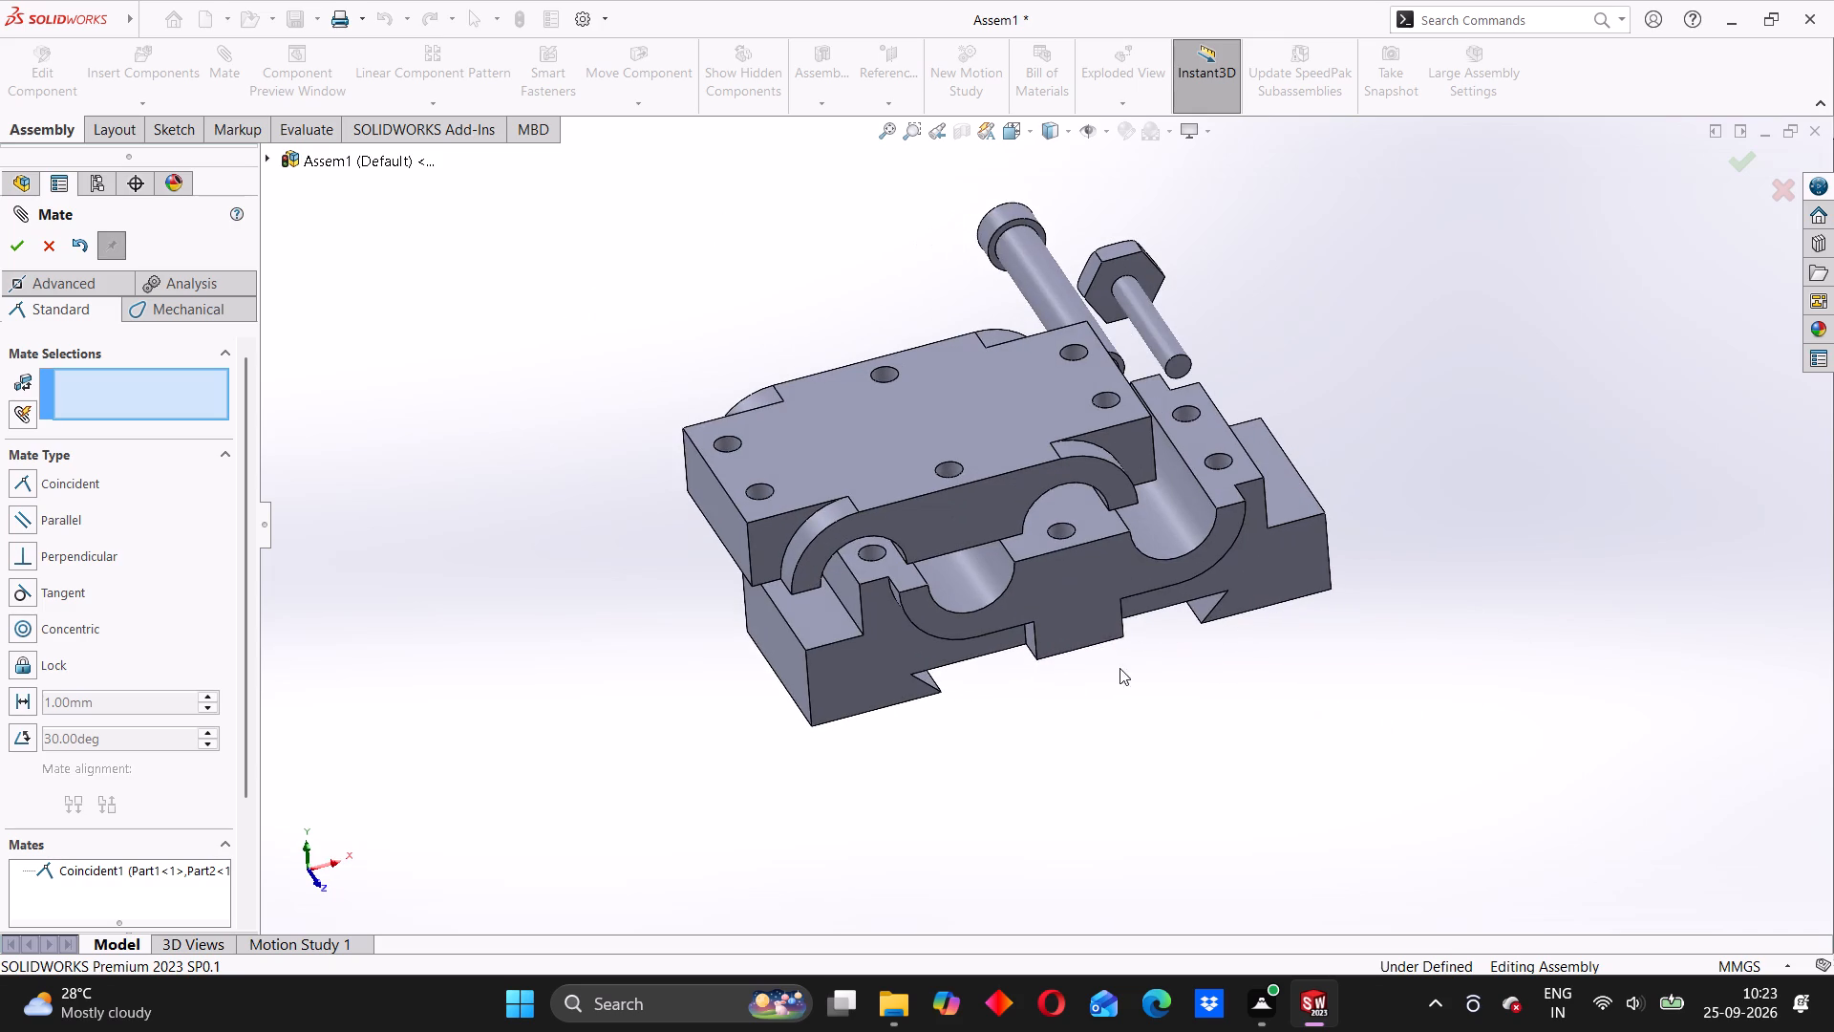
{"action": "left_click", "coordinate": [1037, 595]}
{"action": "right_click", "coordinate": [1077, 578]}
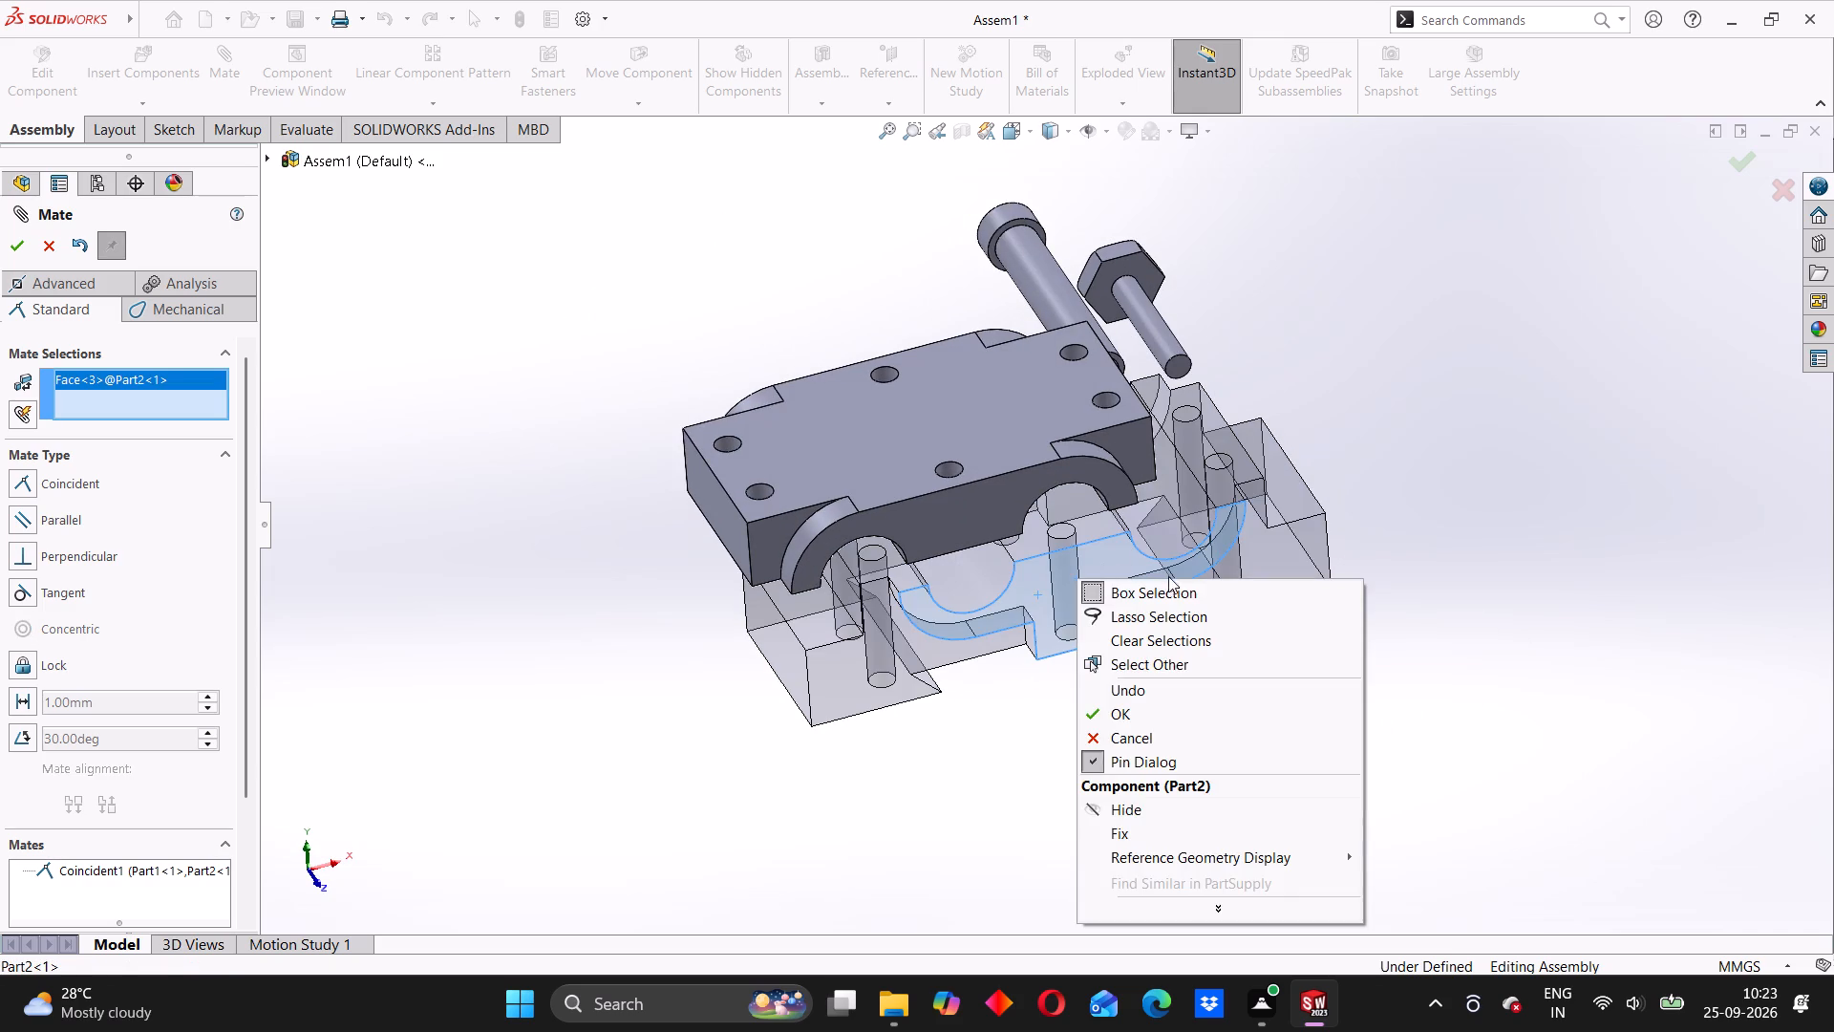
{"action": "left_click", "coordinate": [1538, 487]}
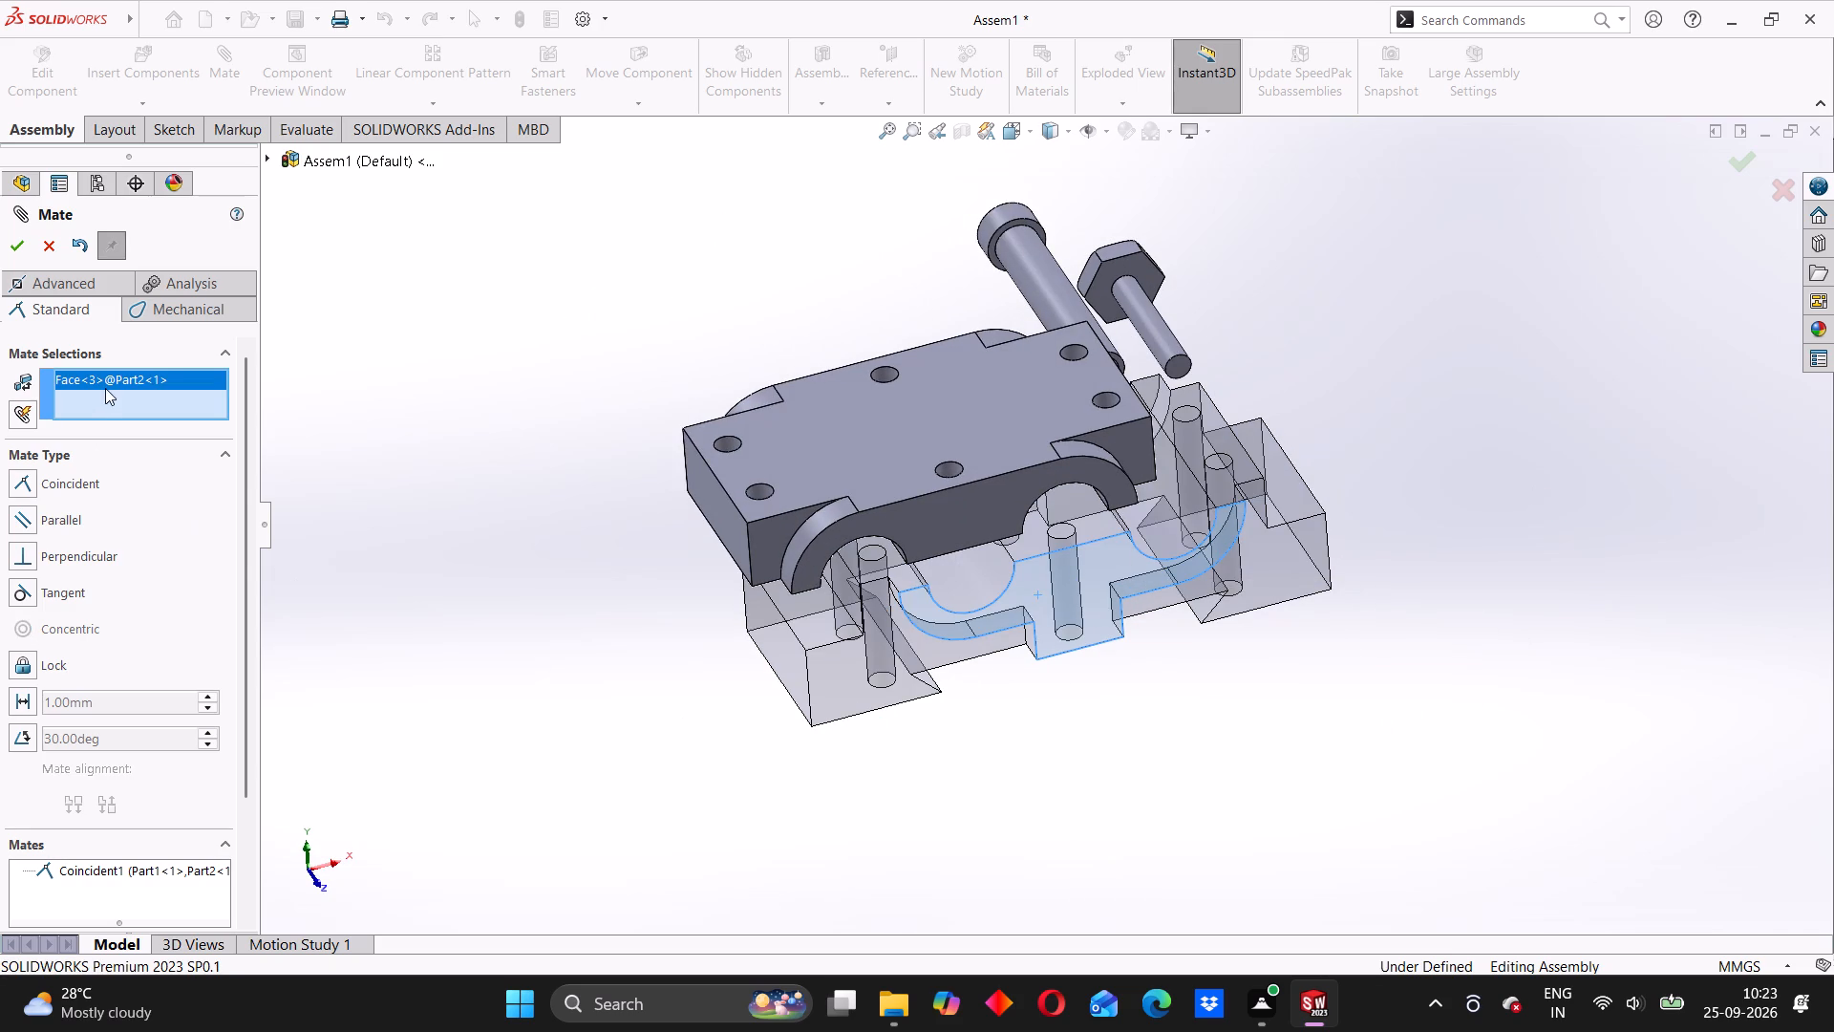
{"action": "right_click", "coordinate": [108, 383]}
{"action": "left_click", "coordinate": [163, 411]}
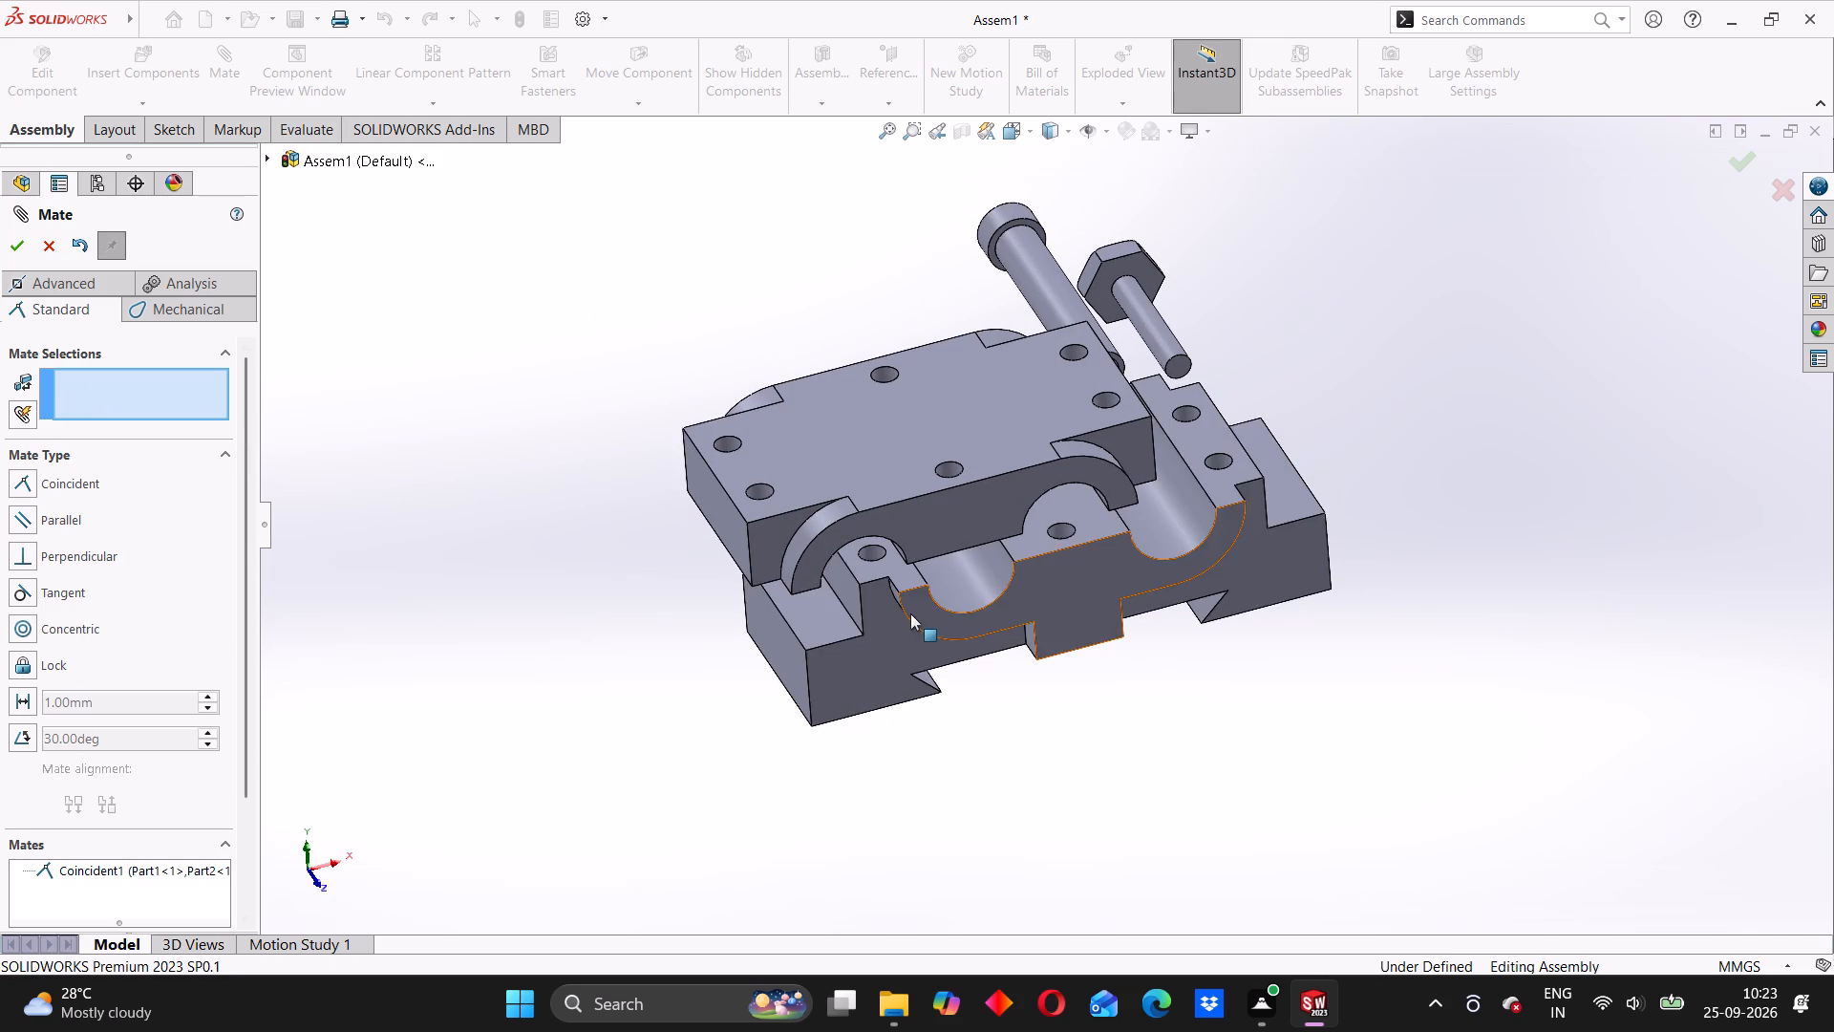
Add a concentric mate between a 4.5 mm end hole of Part1 and the corresponding hole in Part2.
{"action": "scroll", "coordinate": [910, 613], "scroll_direction": "up", "scroll_amount": 2}
{"action": "middle_click_drag", "start_coordinate": [819, 643], "coordinate": [1107, 577]}
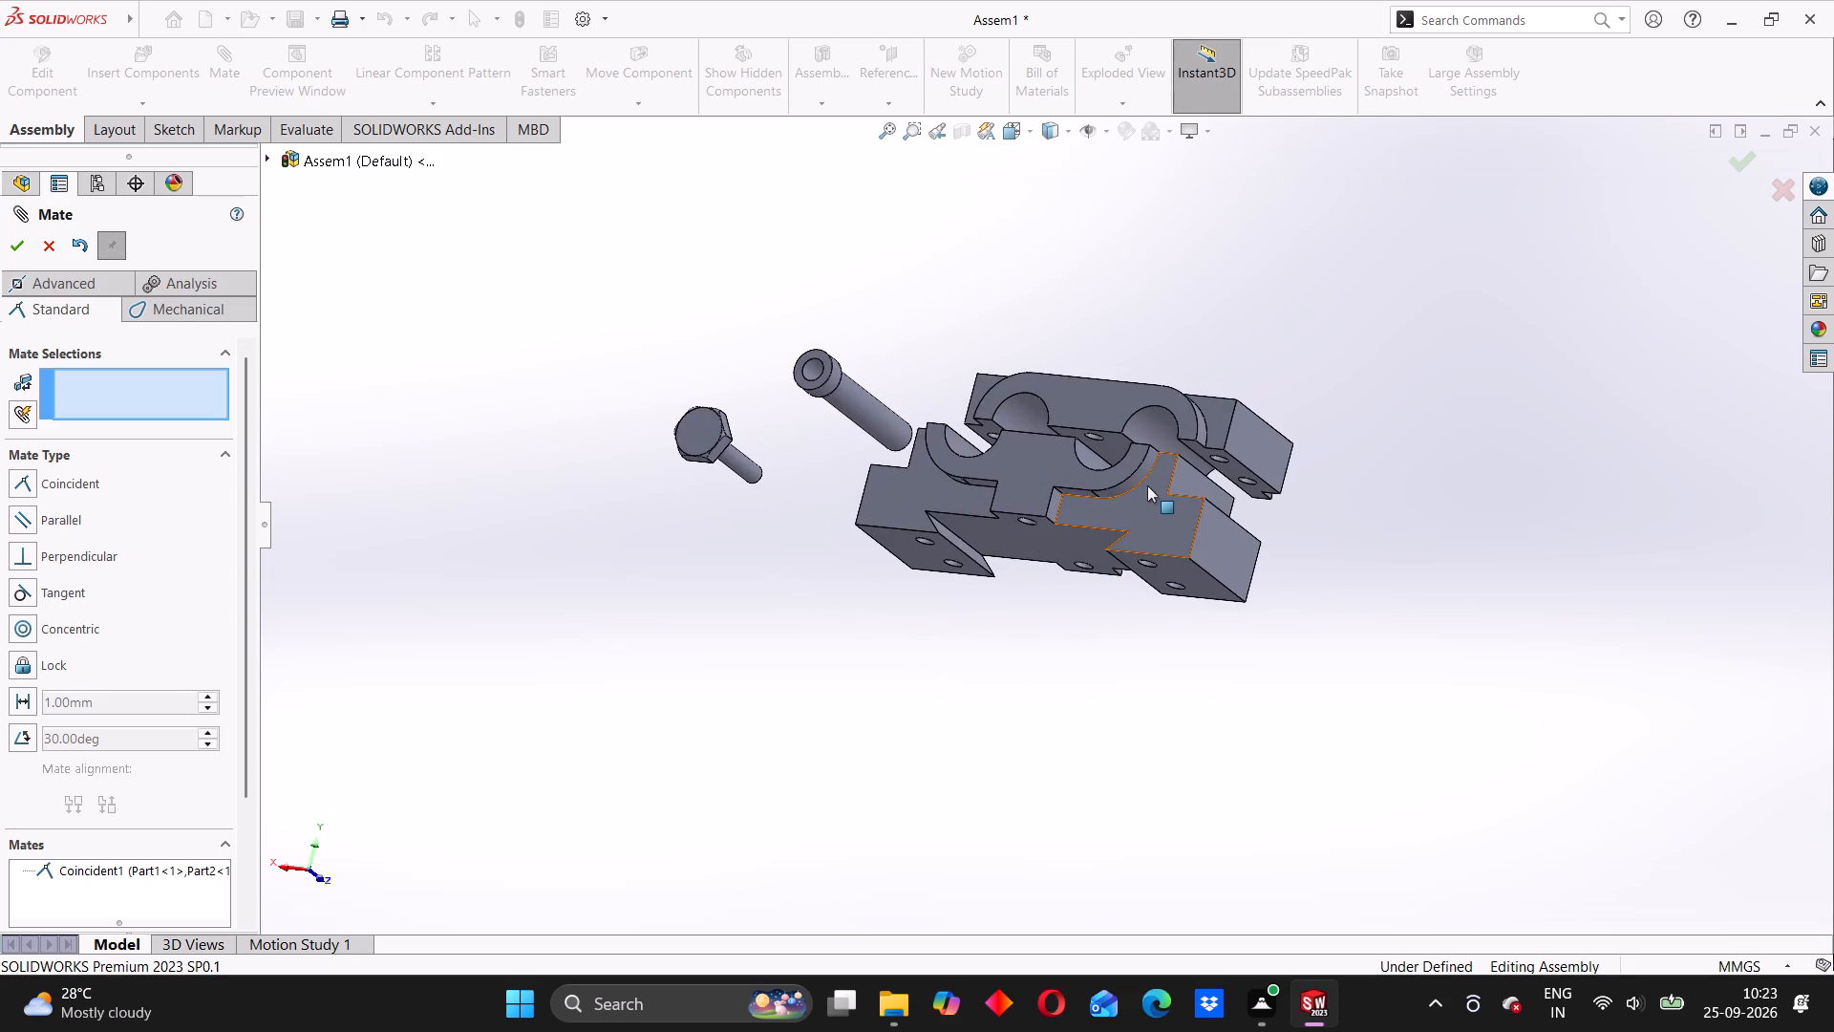
{"action": "scroll", "coordinate": [1147, 485], "scroll_direction": "down", "scroll_amount": 3}
{"action": "middle_click_drag", "start_coordinate": [1144, 508], "coordinate": [1132, 556]}
{"action": "middle_click_drag", "start_coordinate": [1132, 556], "coordinate": [1124, 583]}
{"action": "scroll", "coordinate": [1145, 459], "scroll_direction": "up", "scroll_amount": 2}
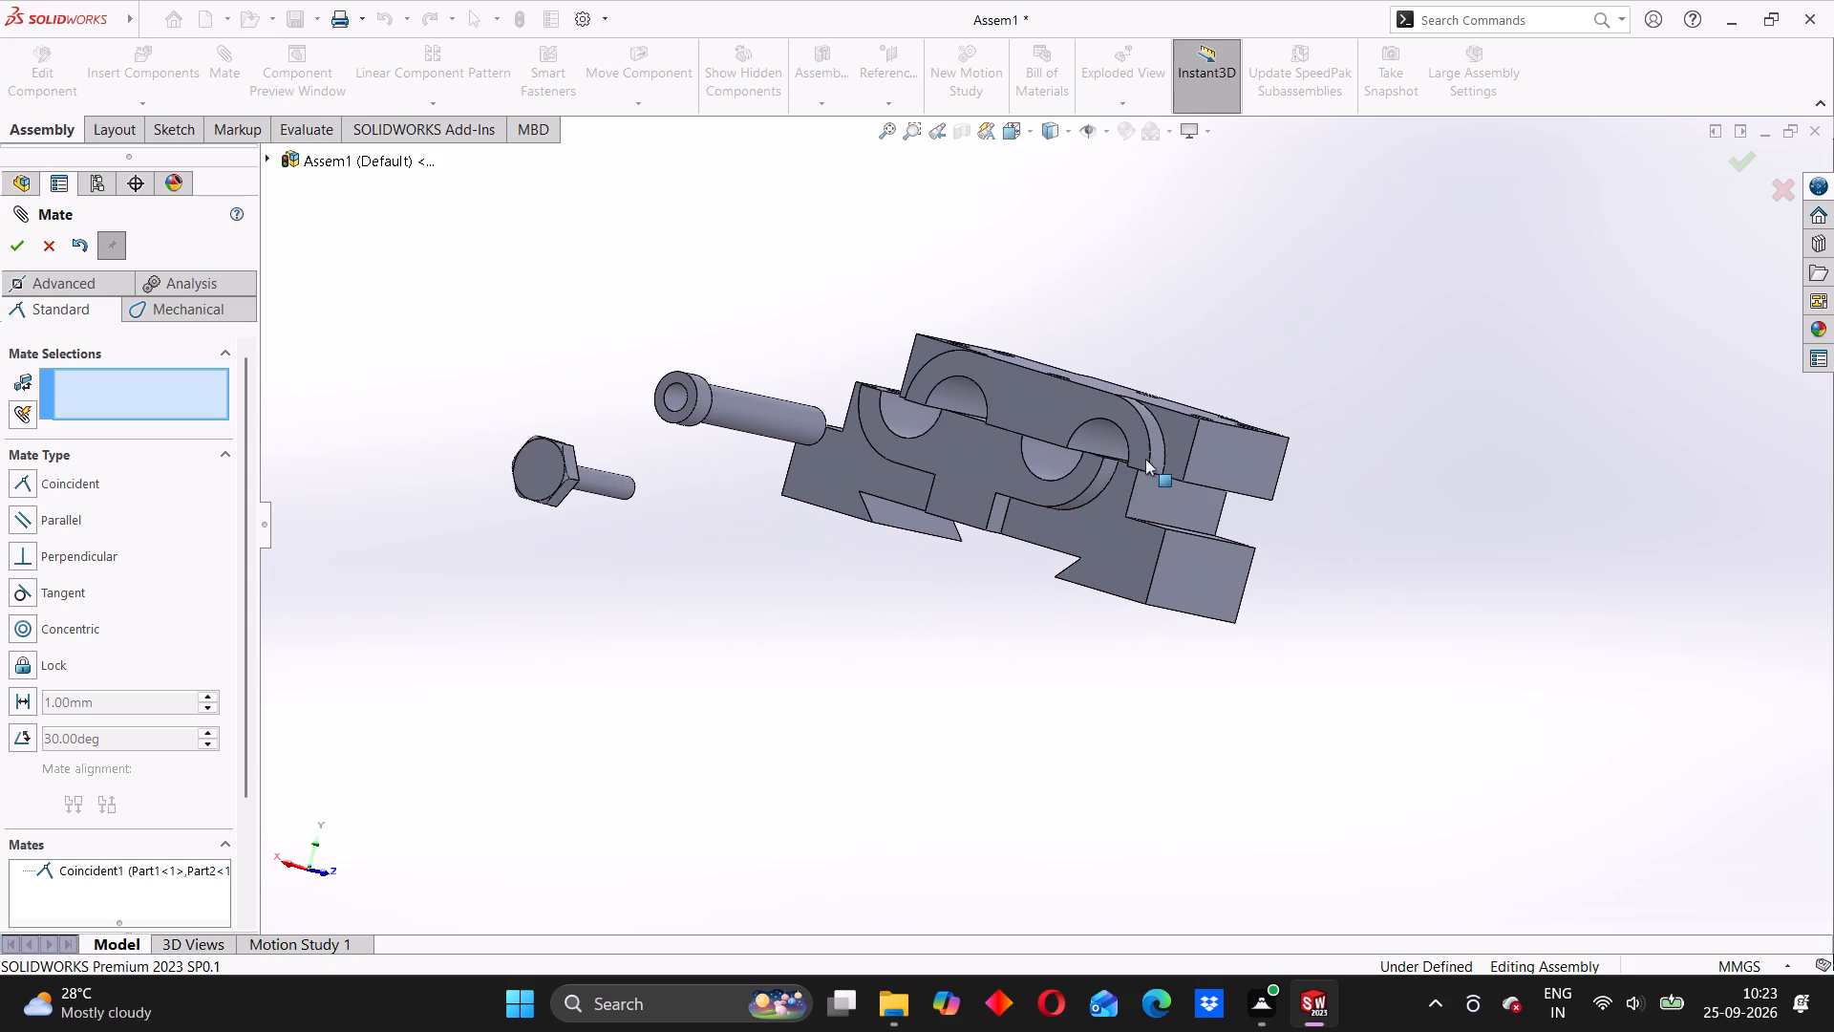
{"action": "scroll", "coordinate": [1103, 479], "scroll_direction": "down", "scroll_amount": 1}
{"action": "middle_click_drag", "start_coordinate": [1260, 551], "coordinate": [1261, 300]}
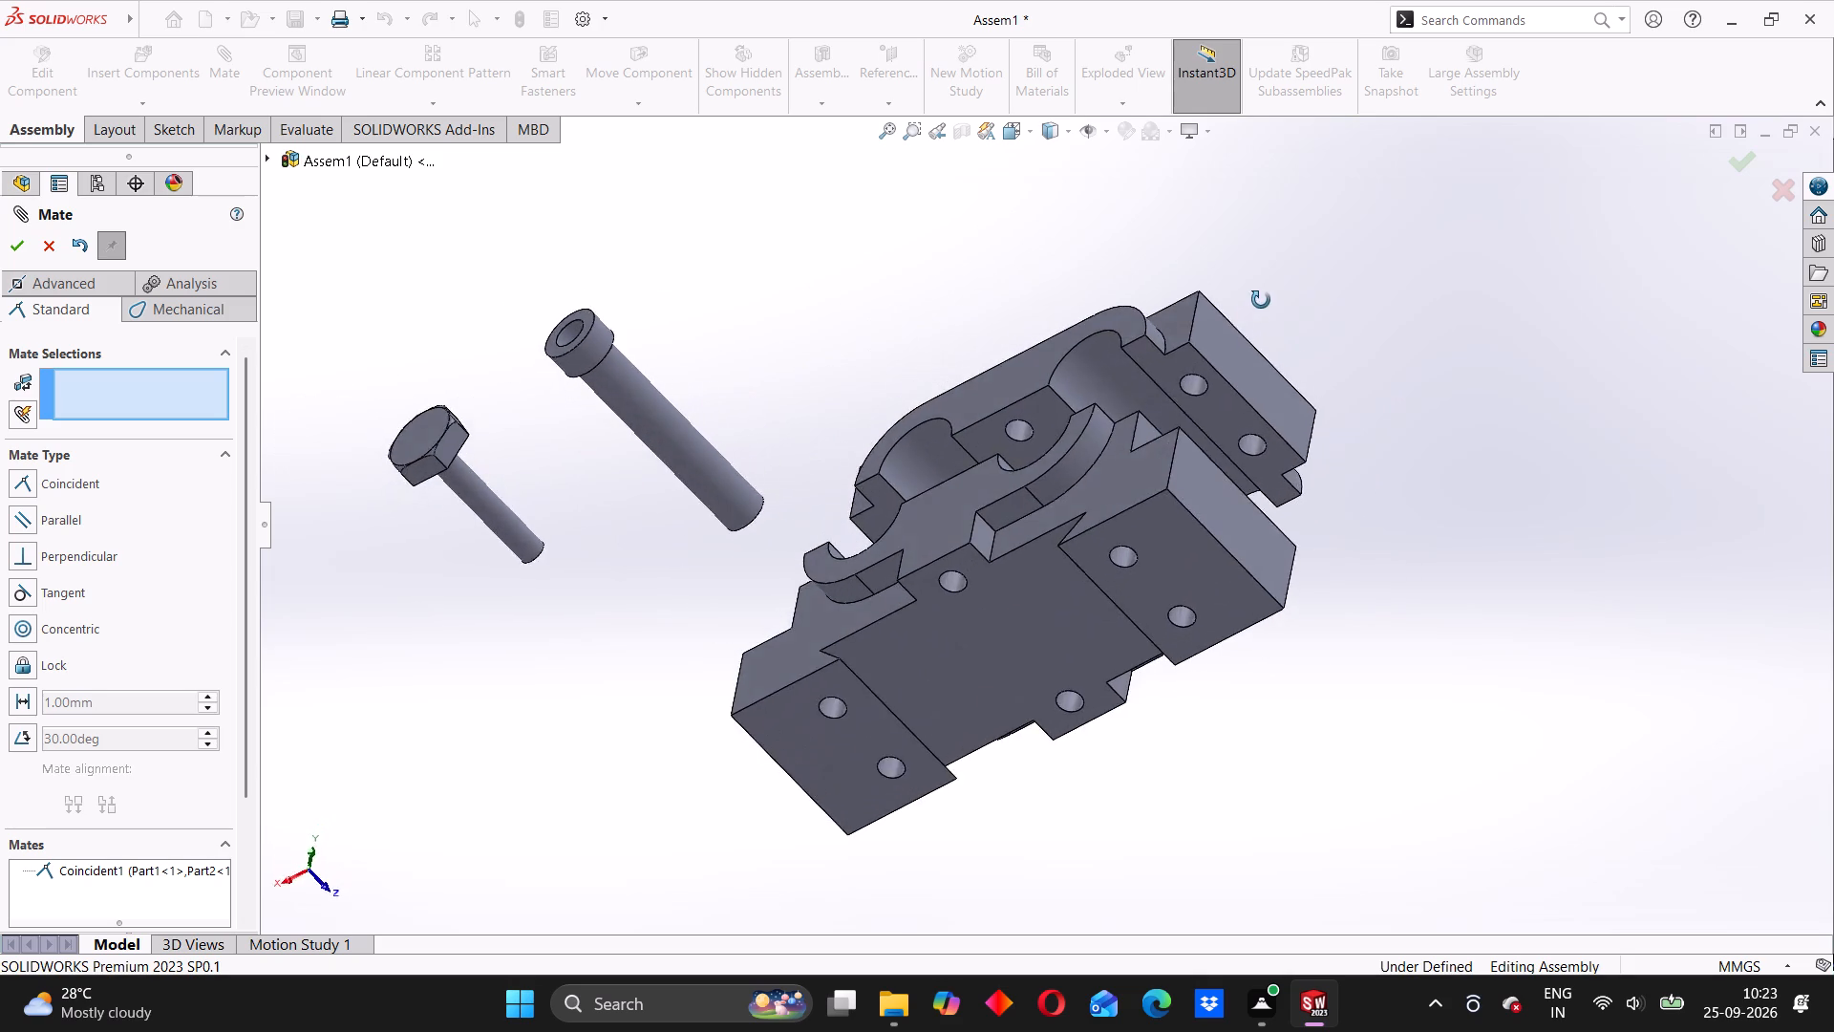
{"action": "middle_click_drag", "start_coordinate": [1261, 300], "coordinate": [1322, 376]}
{"action": "scroll", "coordinate": [1169, 375], "scroll_direction": "down", "scroll_amount": 2}
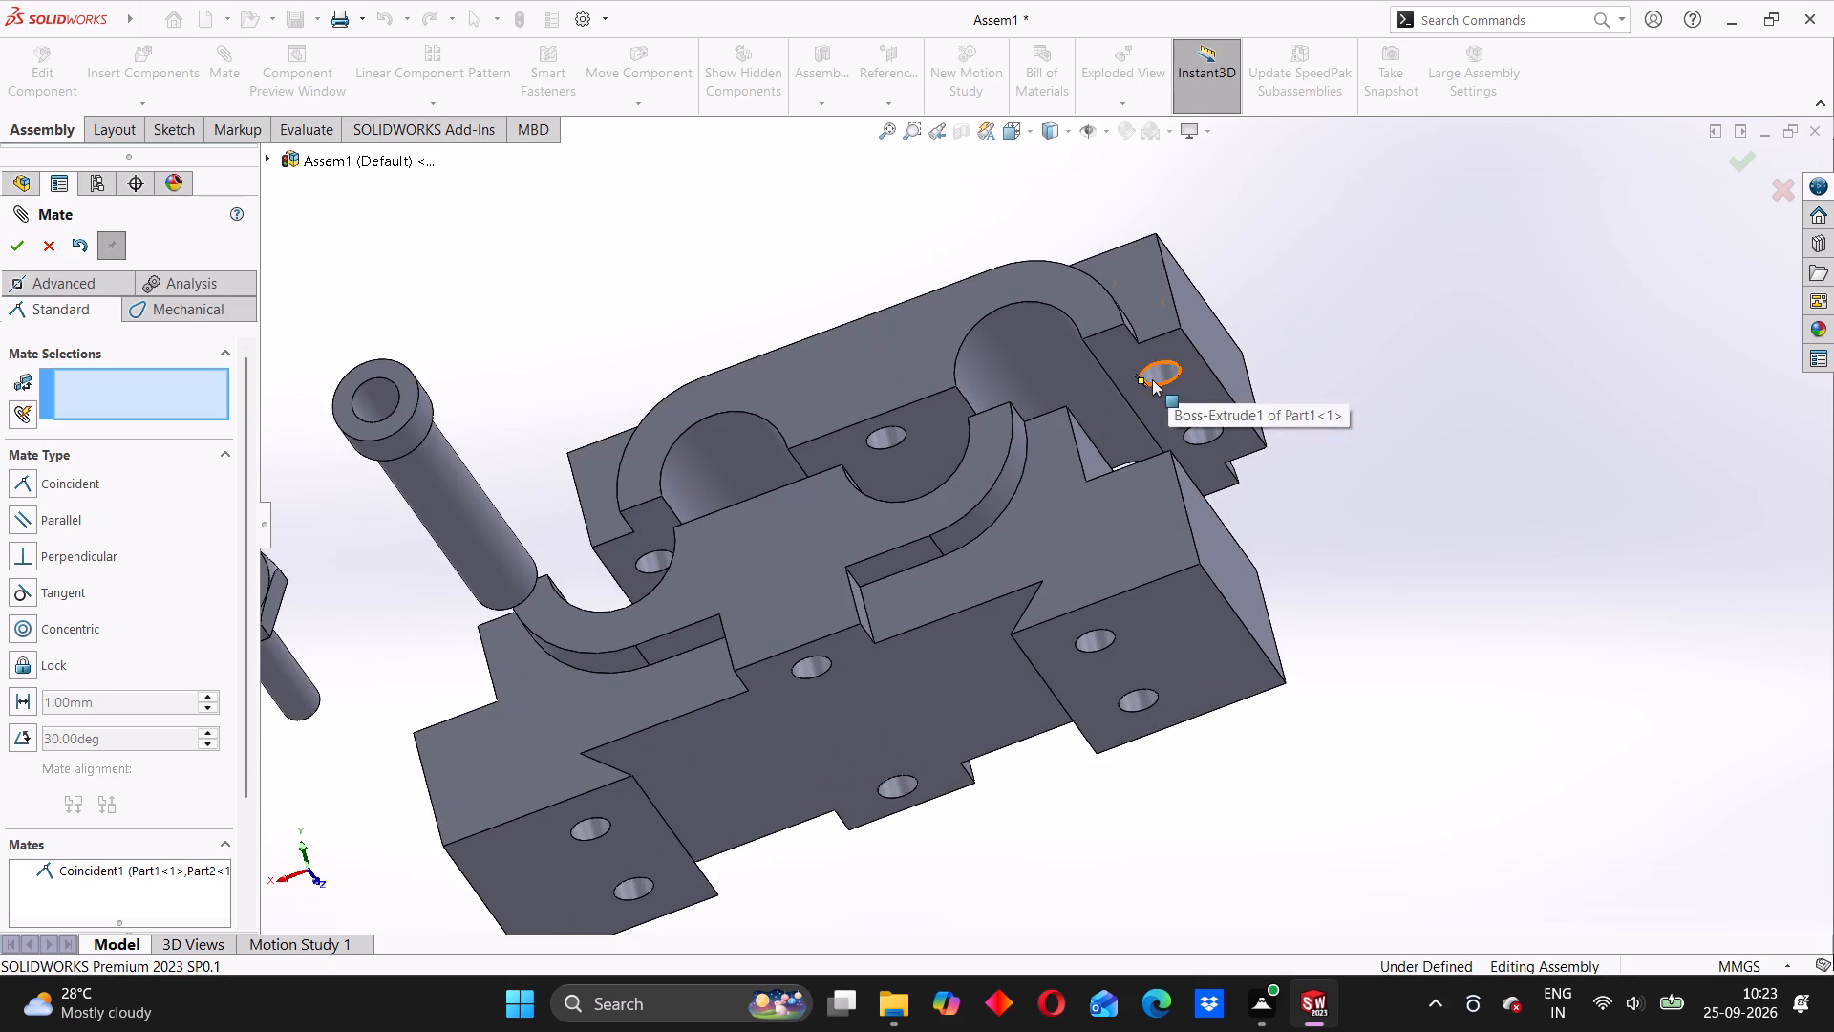
{"action": "middle_click_drag", "start_coordinate": [1153, 388], "coordinate": [977, 711]}
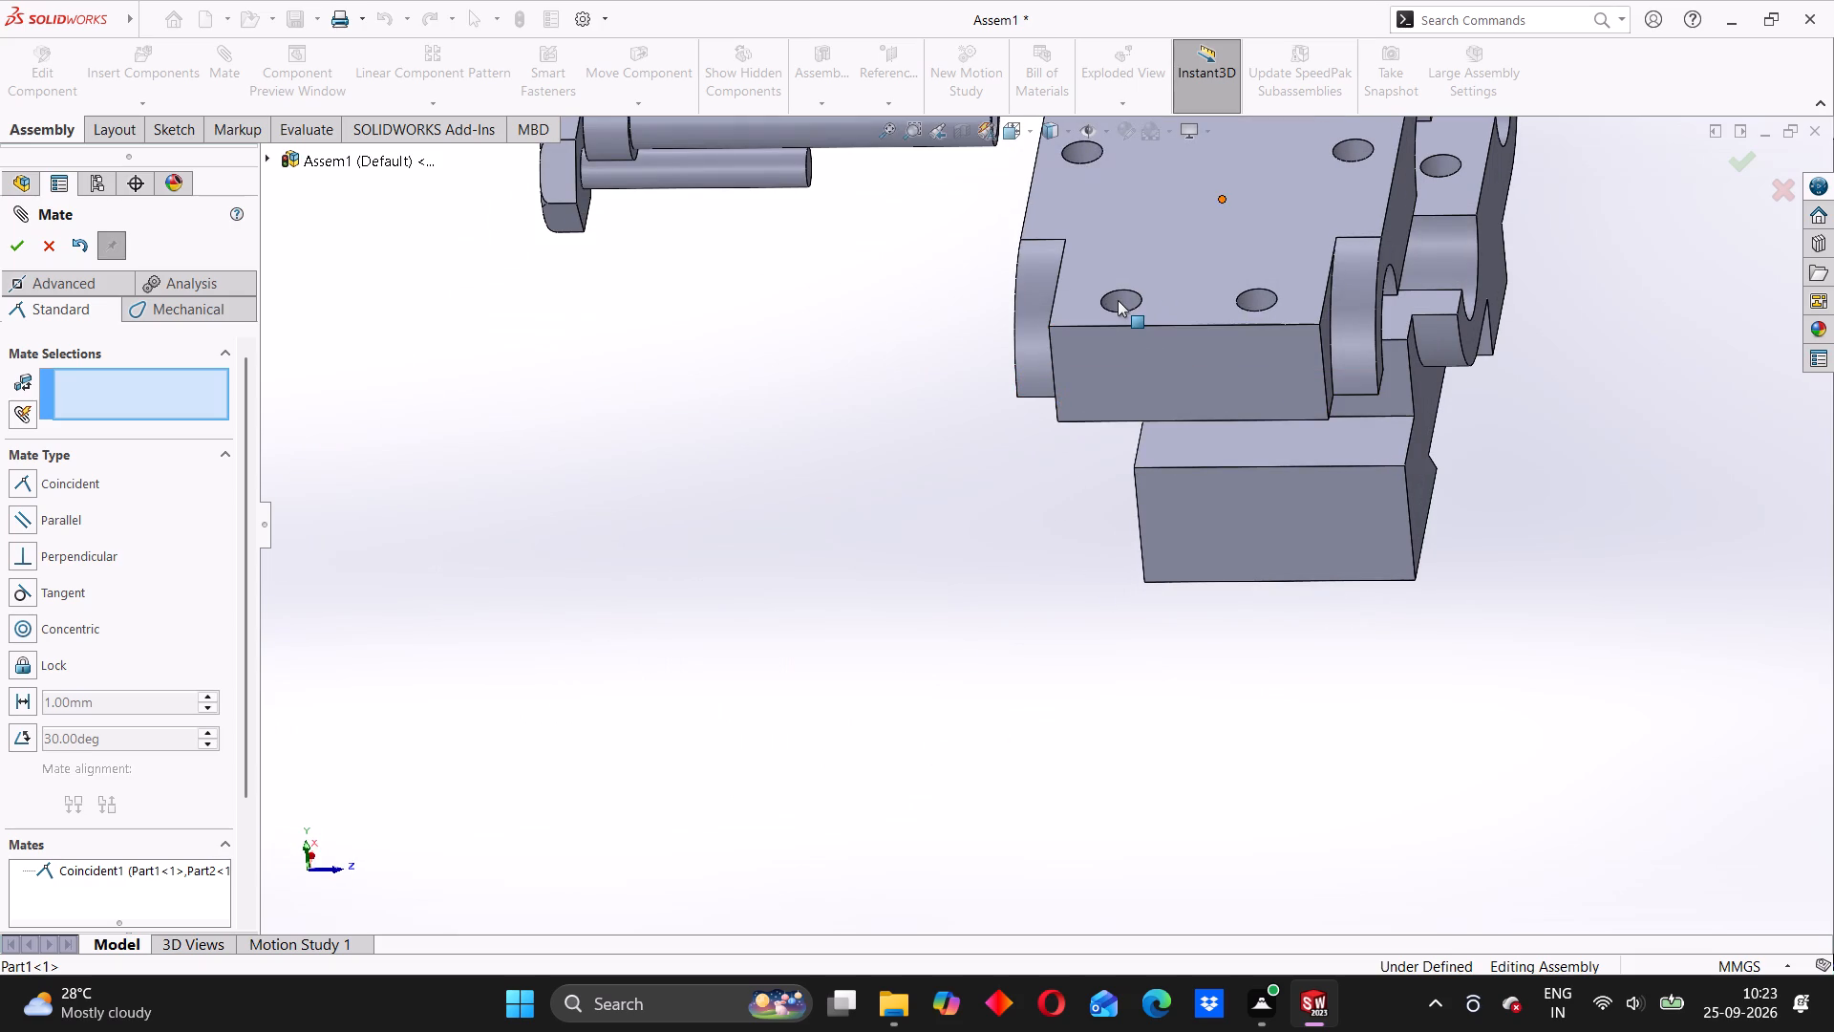
{"action": "left_click", "coordinate": [1118, 300]}
{"action": "middle_click_drag", "start_coordinate": [1032, 434], "coordinate": [1184, 361]}
{"action": "scroll", "coordinate": [978, 382], "scroll_direction": "down", "scroll_amount": 3}
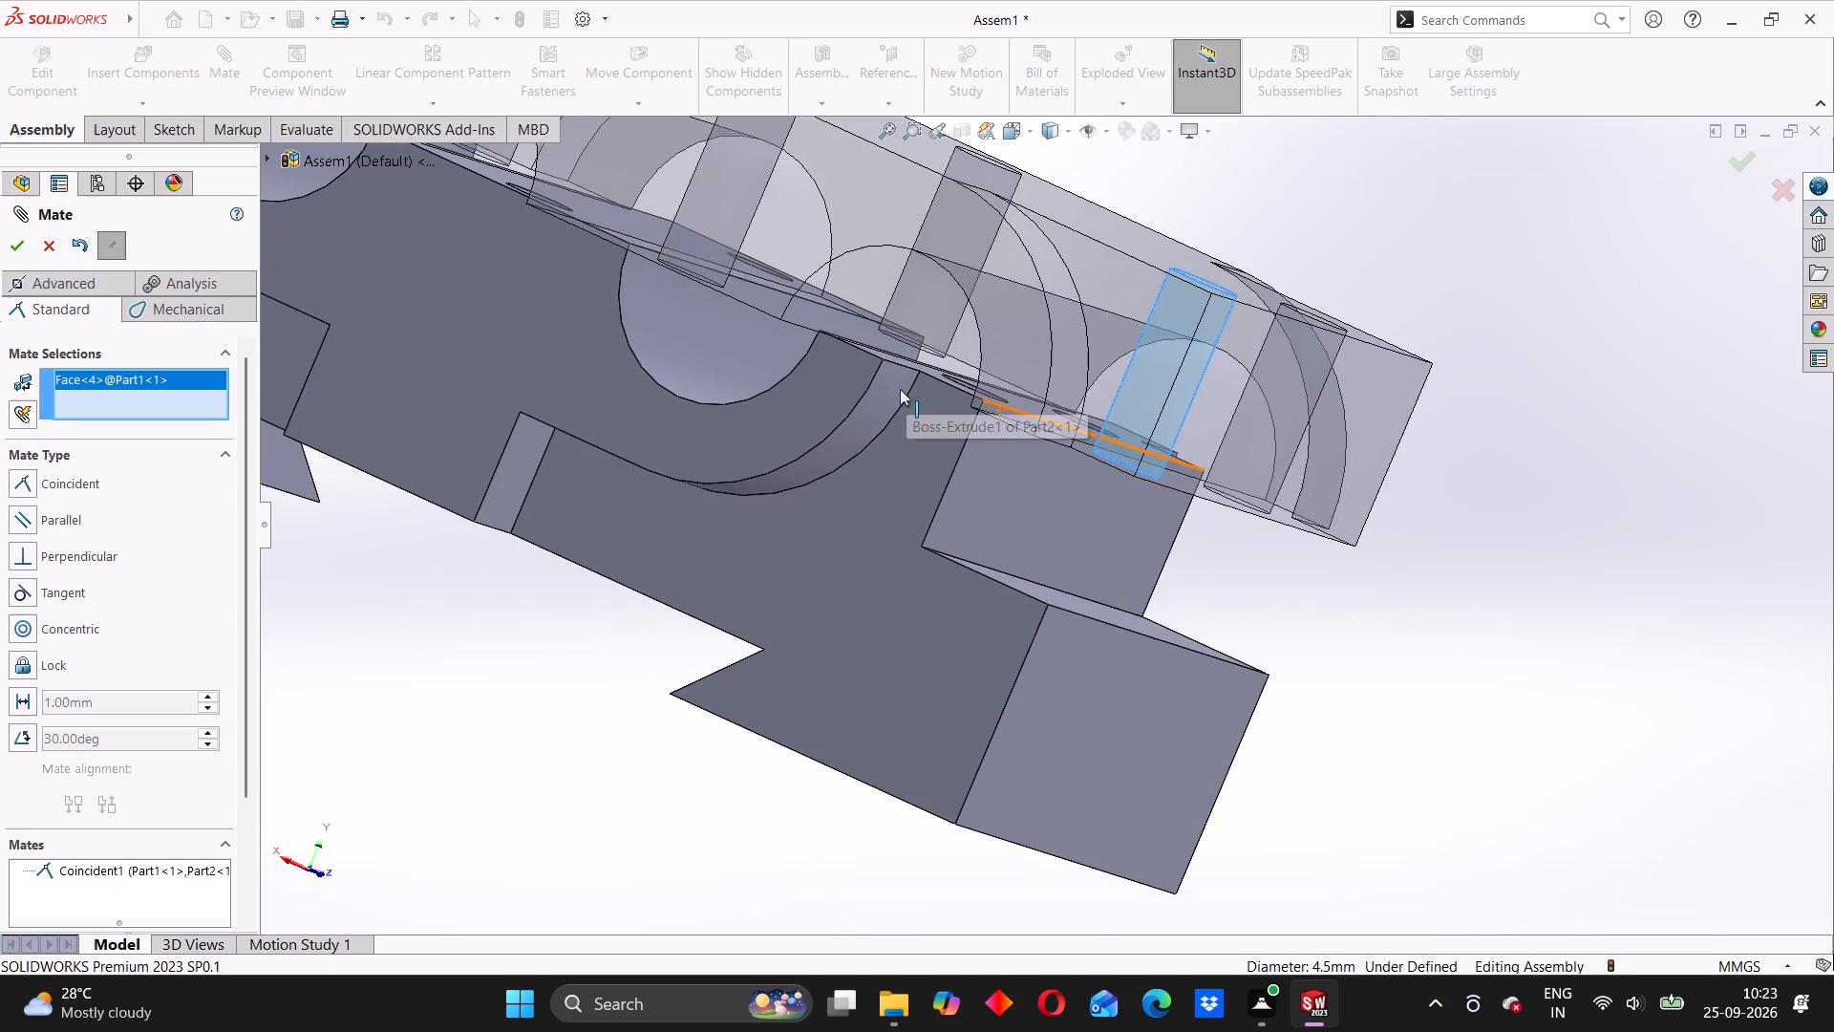
{"action": "middle_click_drag", "start_coordinate": [903, 406], "coordinate": [898, 449]}
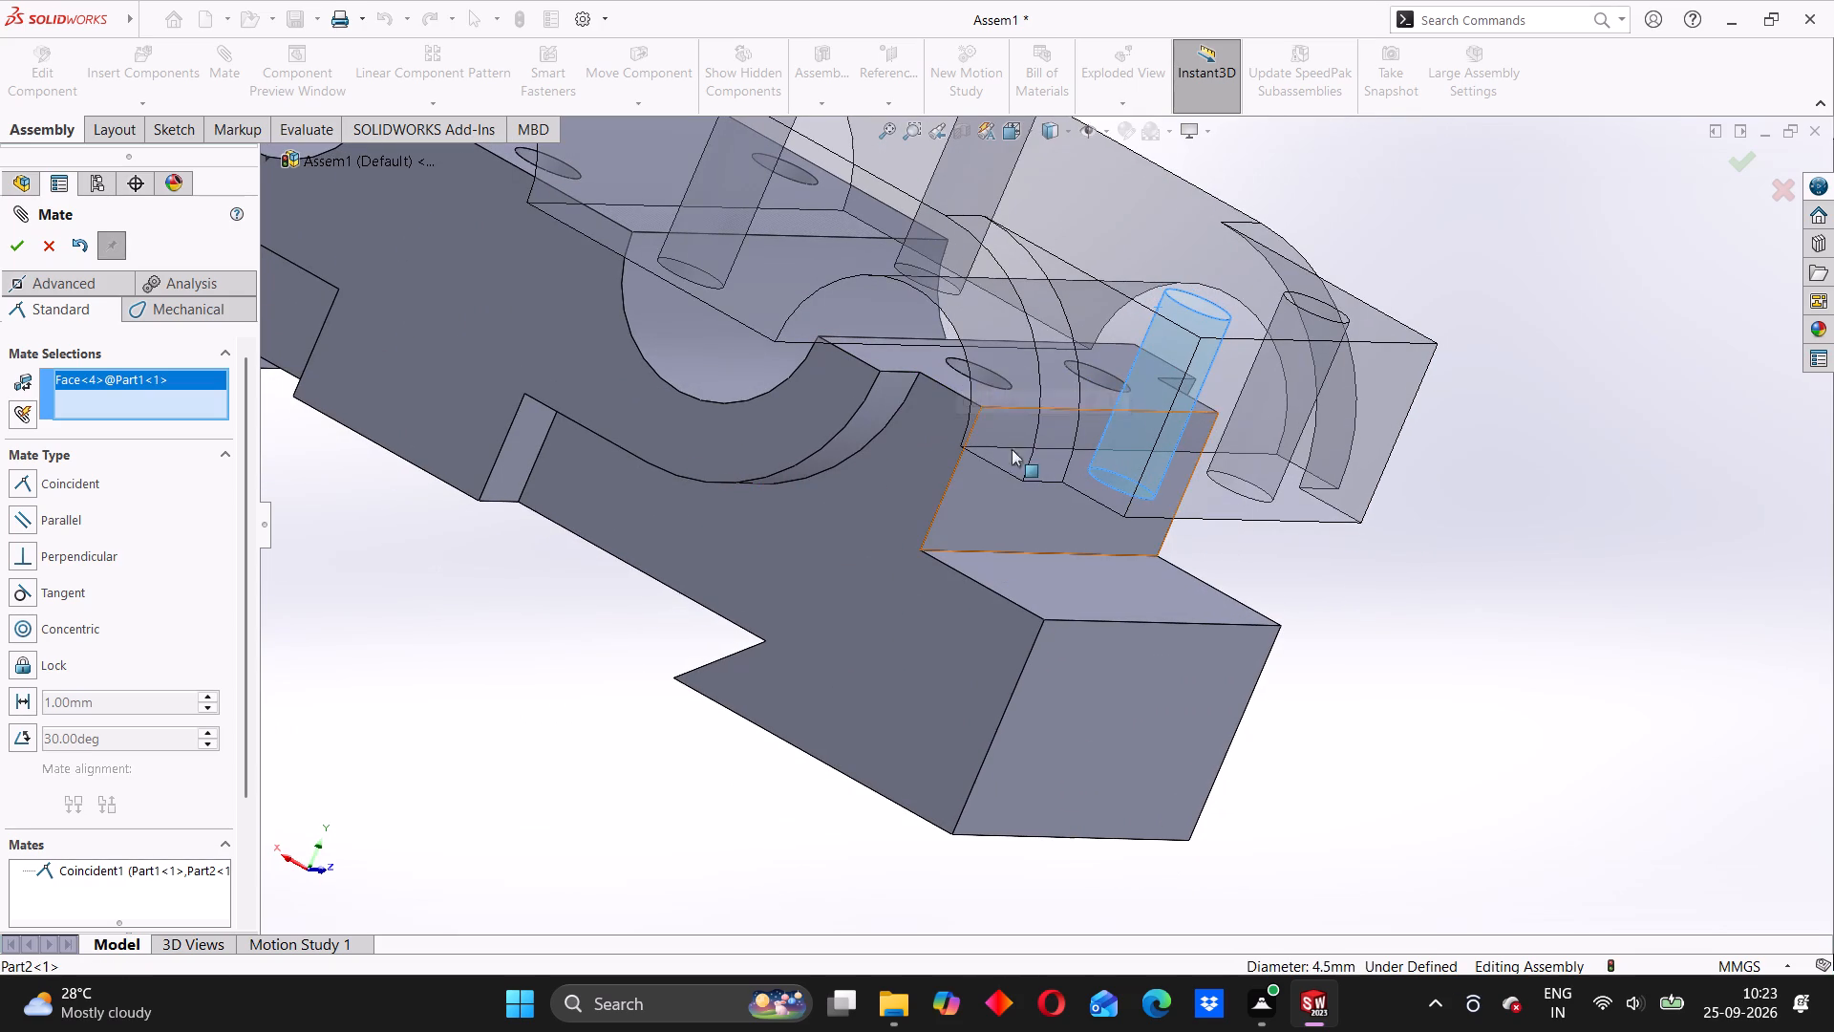
{"action": "scroll", "coordinate": [981, 429], "scroll_direction": "down", "scroll_amount": 6}
{"action": "left_click", "coordinate": [981, 301]}
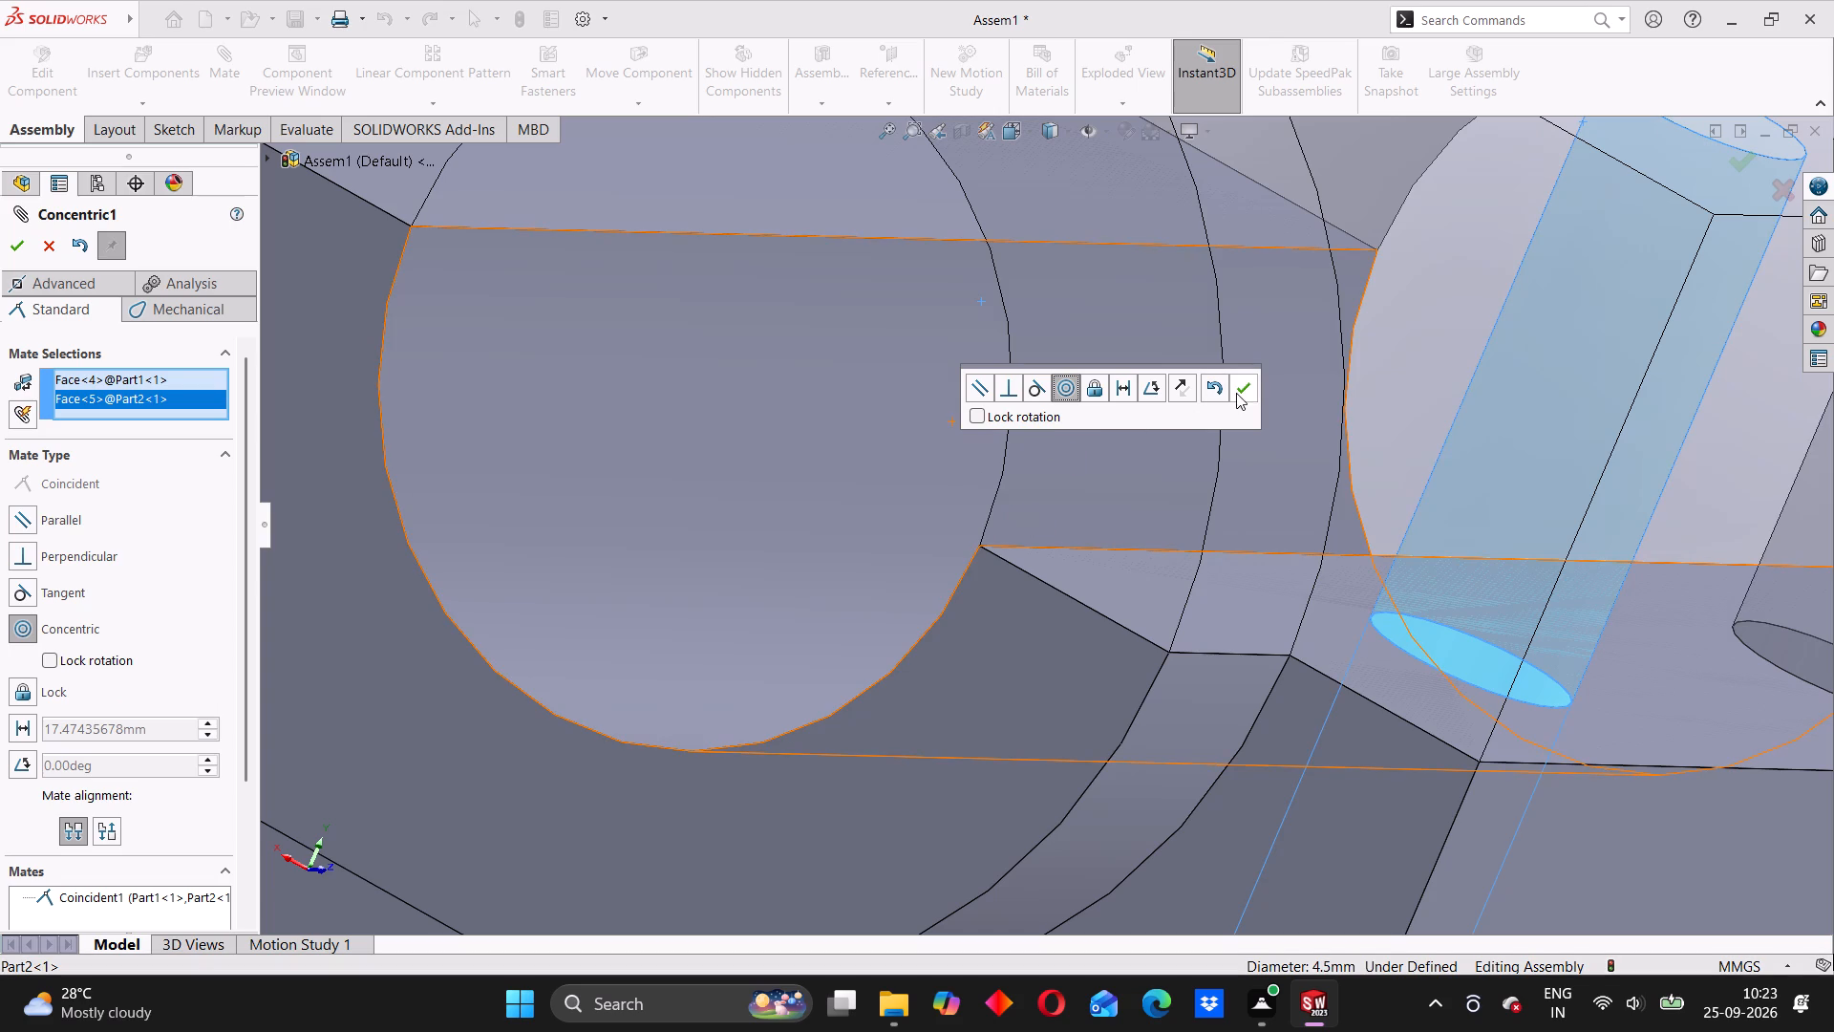
{"action": "left_click", "coordinate": [1245, 387]}
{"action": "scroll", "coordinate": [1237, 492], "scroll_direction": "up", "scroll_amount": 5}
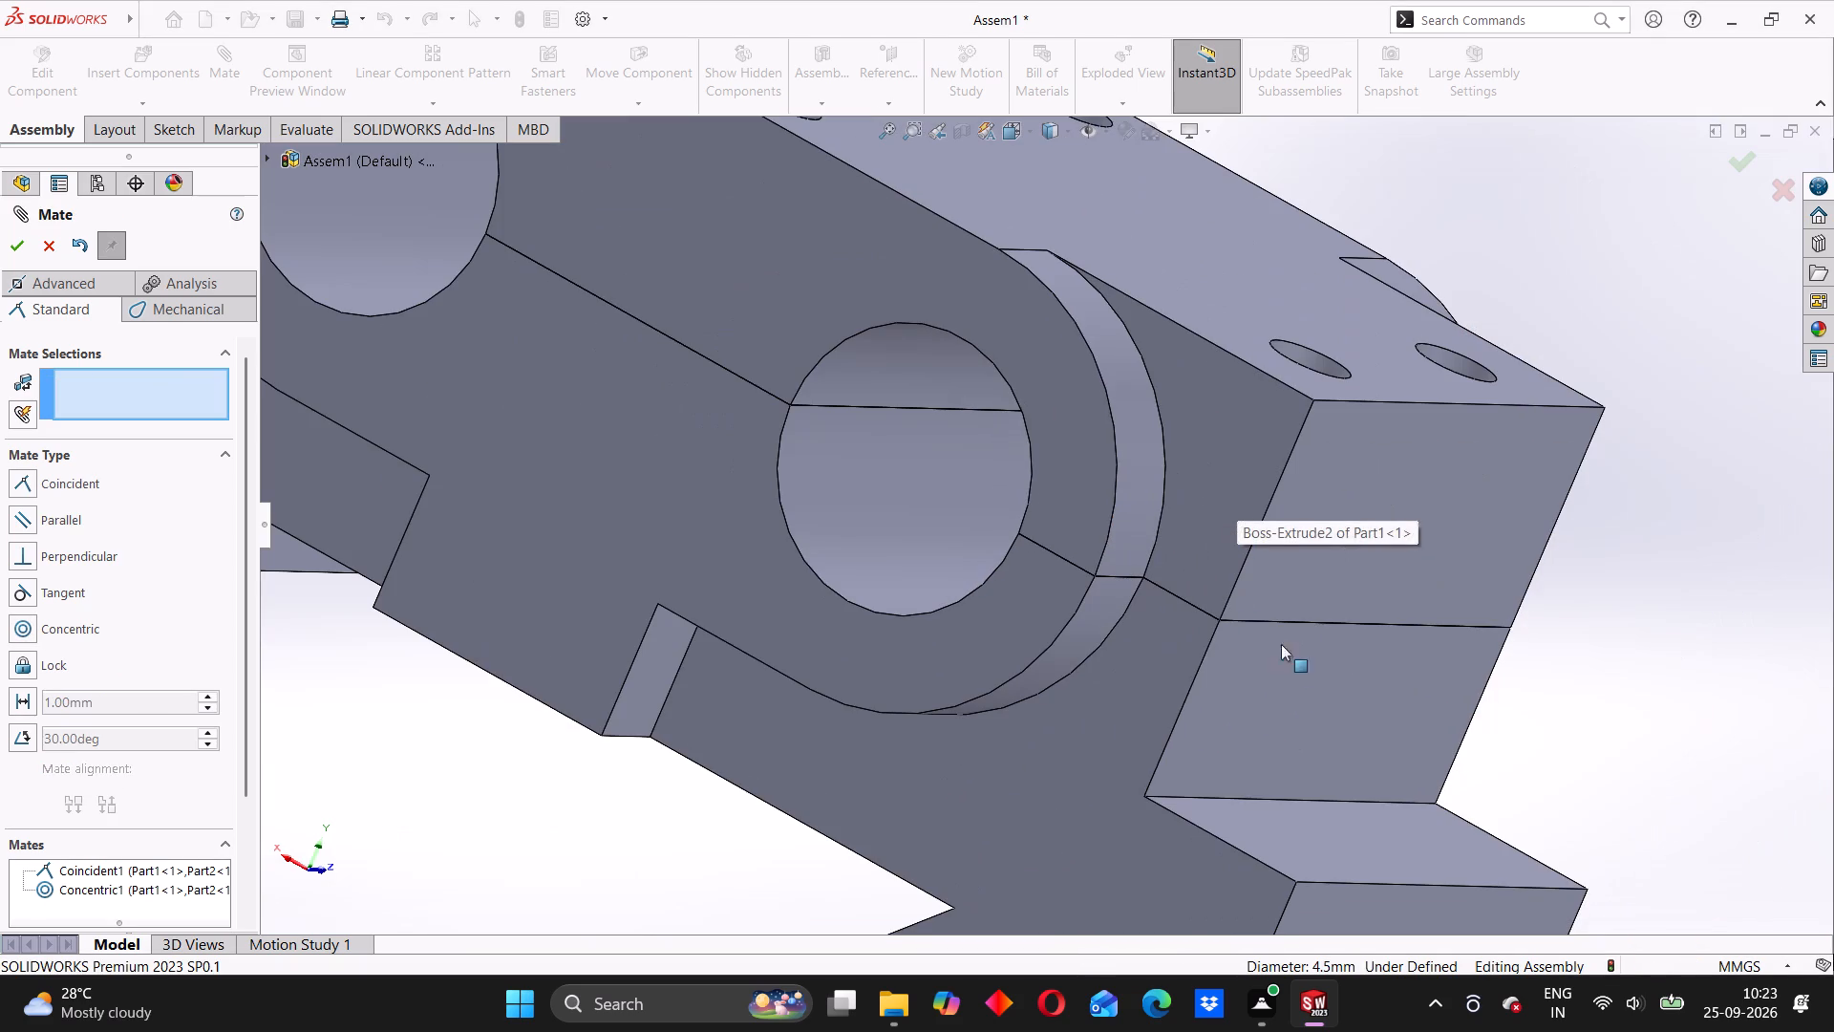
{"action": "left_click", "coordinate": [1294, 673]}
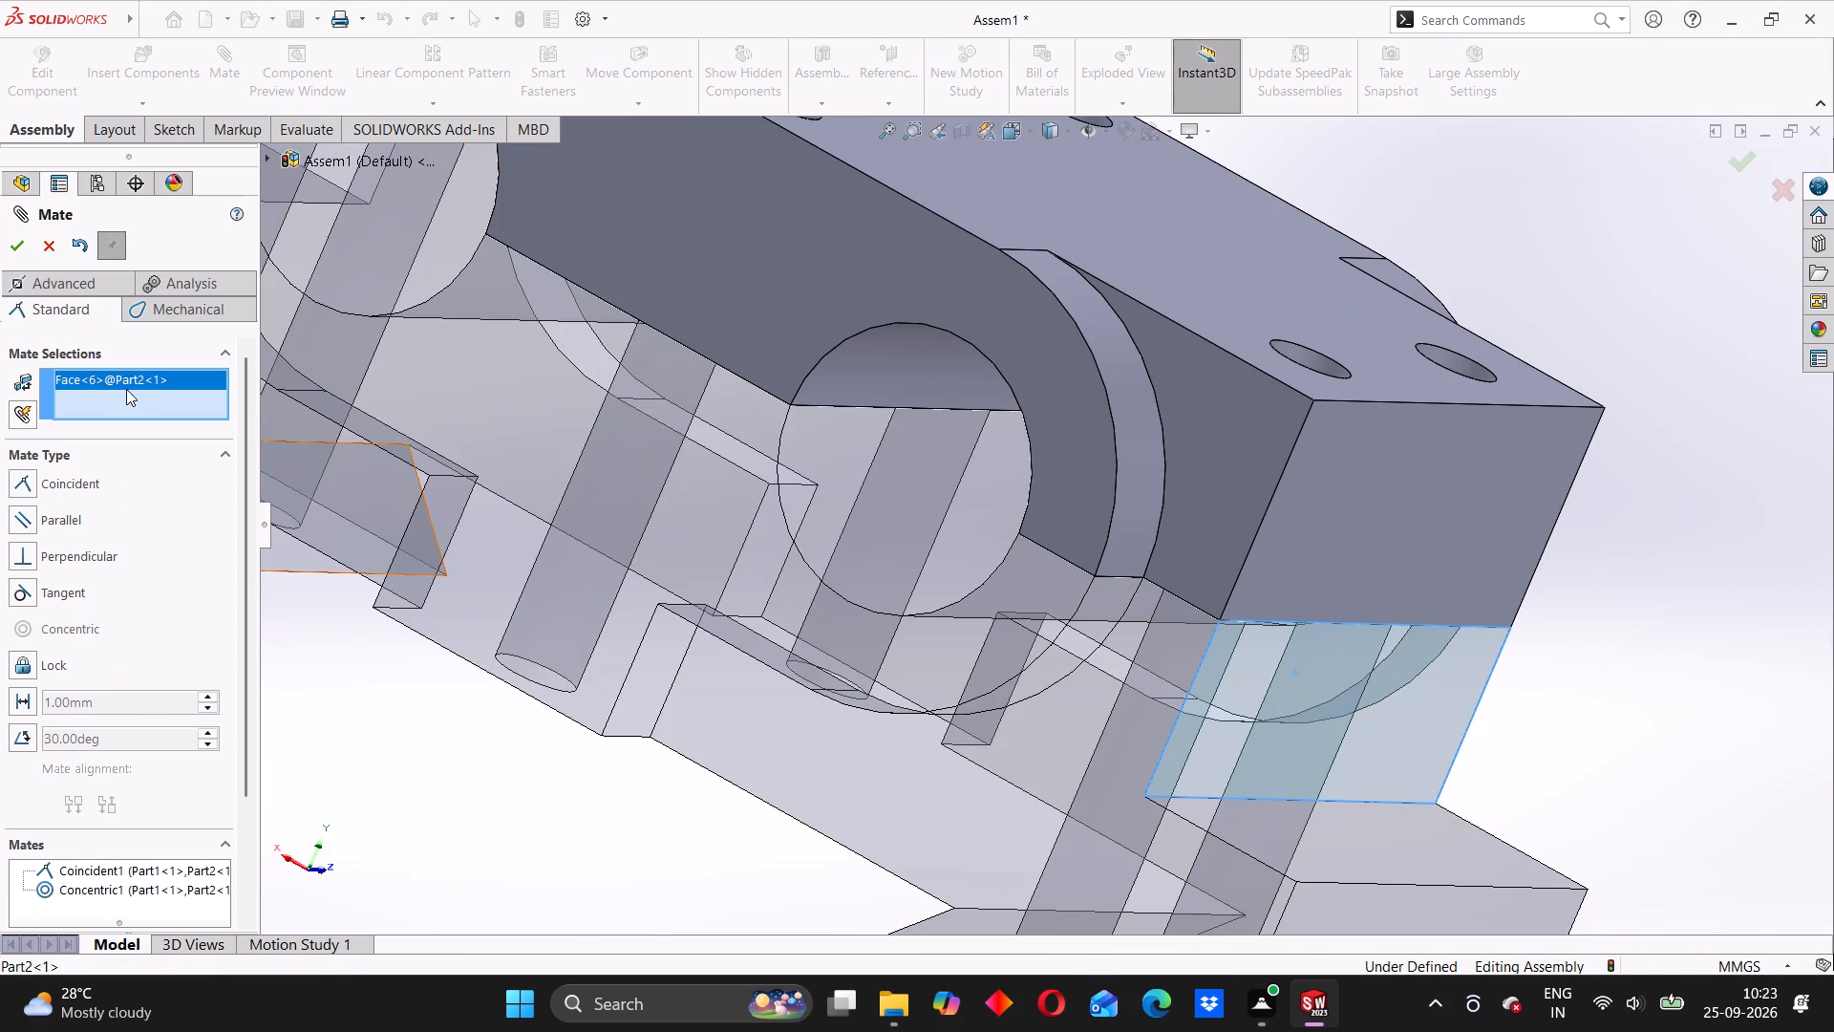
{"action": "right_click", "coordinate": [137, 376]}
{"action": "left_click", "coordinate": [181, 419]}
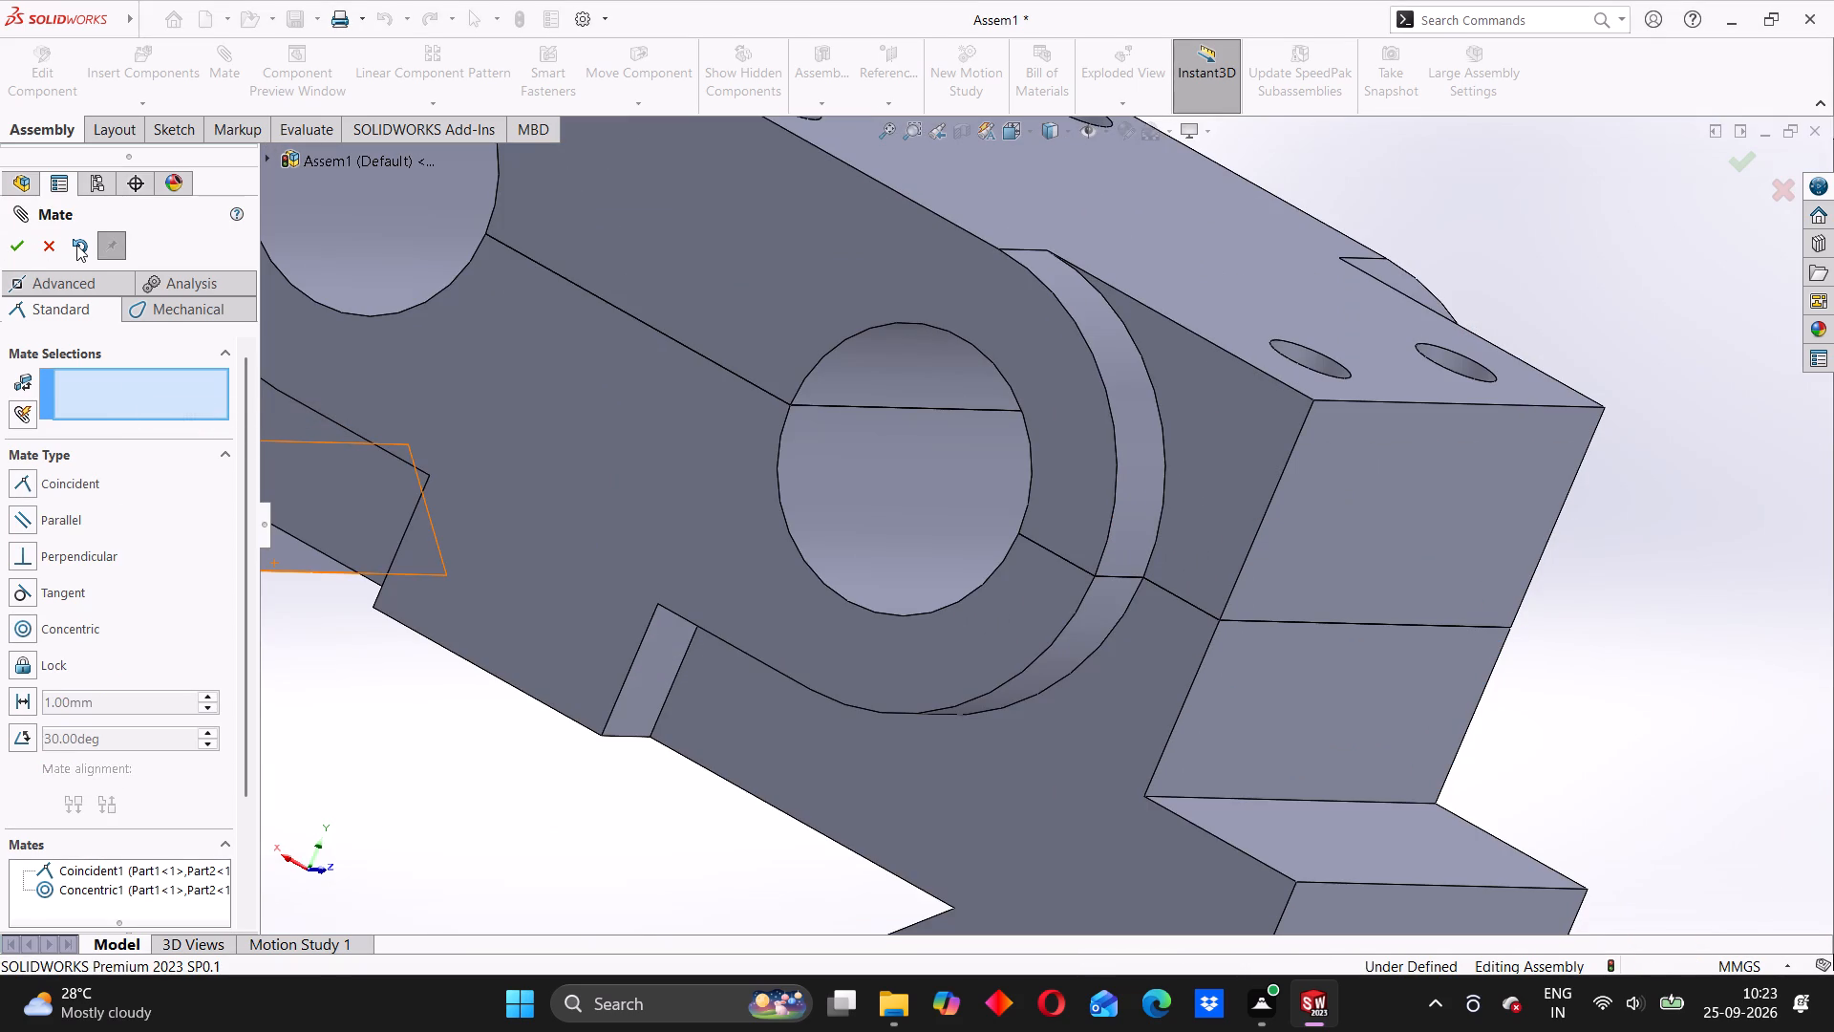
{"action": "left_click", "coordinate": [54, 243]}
Fix Part2 in place in the assembly.
{"action": "scroll", "coordinate": [962, 631], "scroll_direction": "up", "scroll_amount": 4}
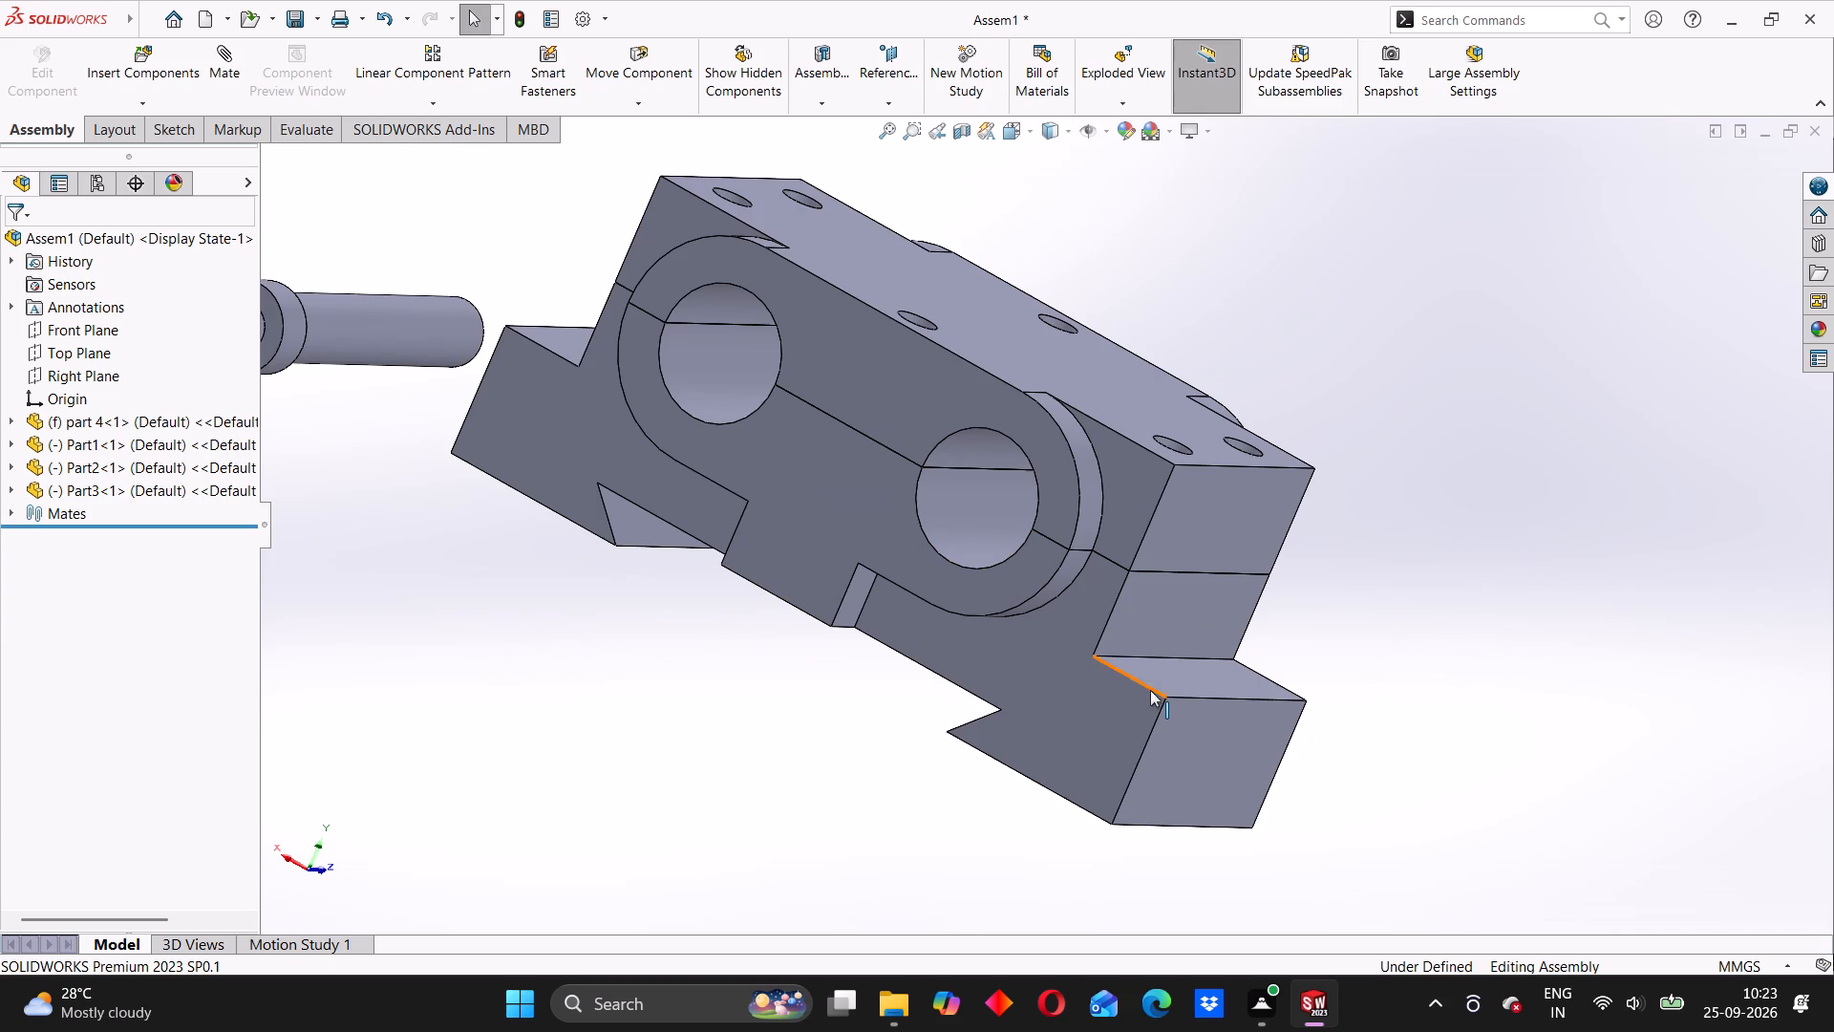
{"action": "right_click", "coordinate": [1132, 628]}
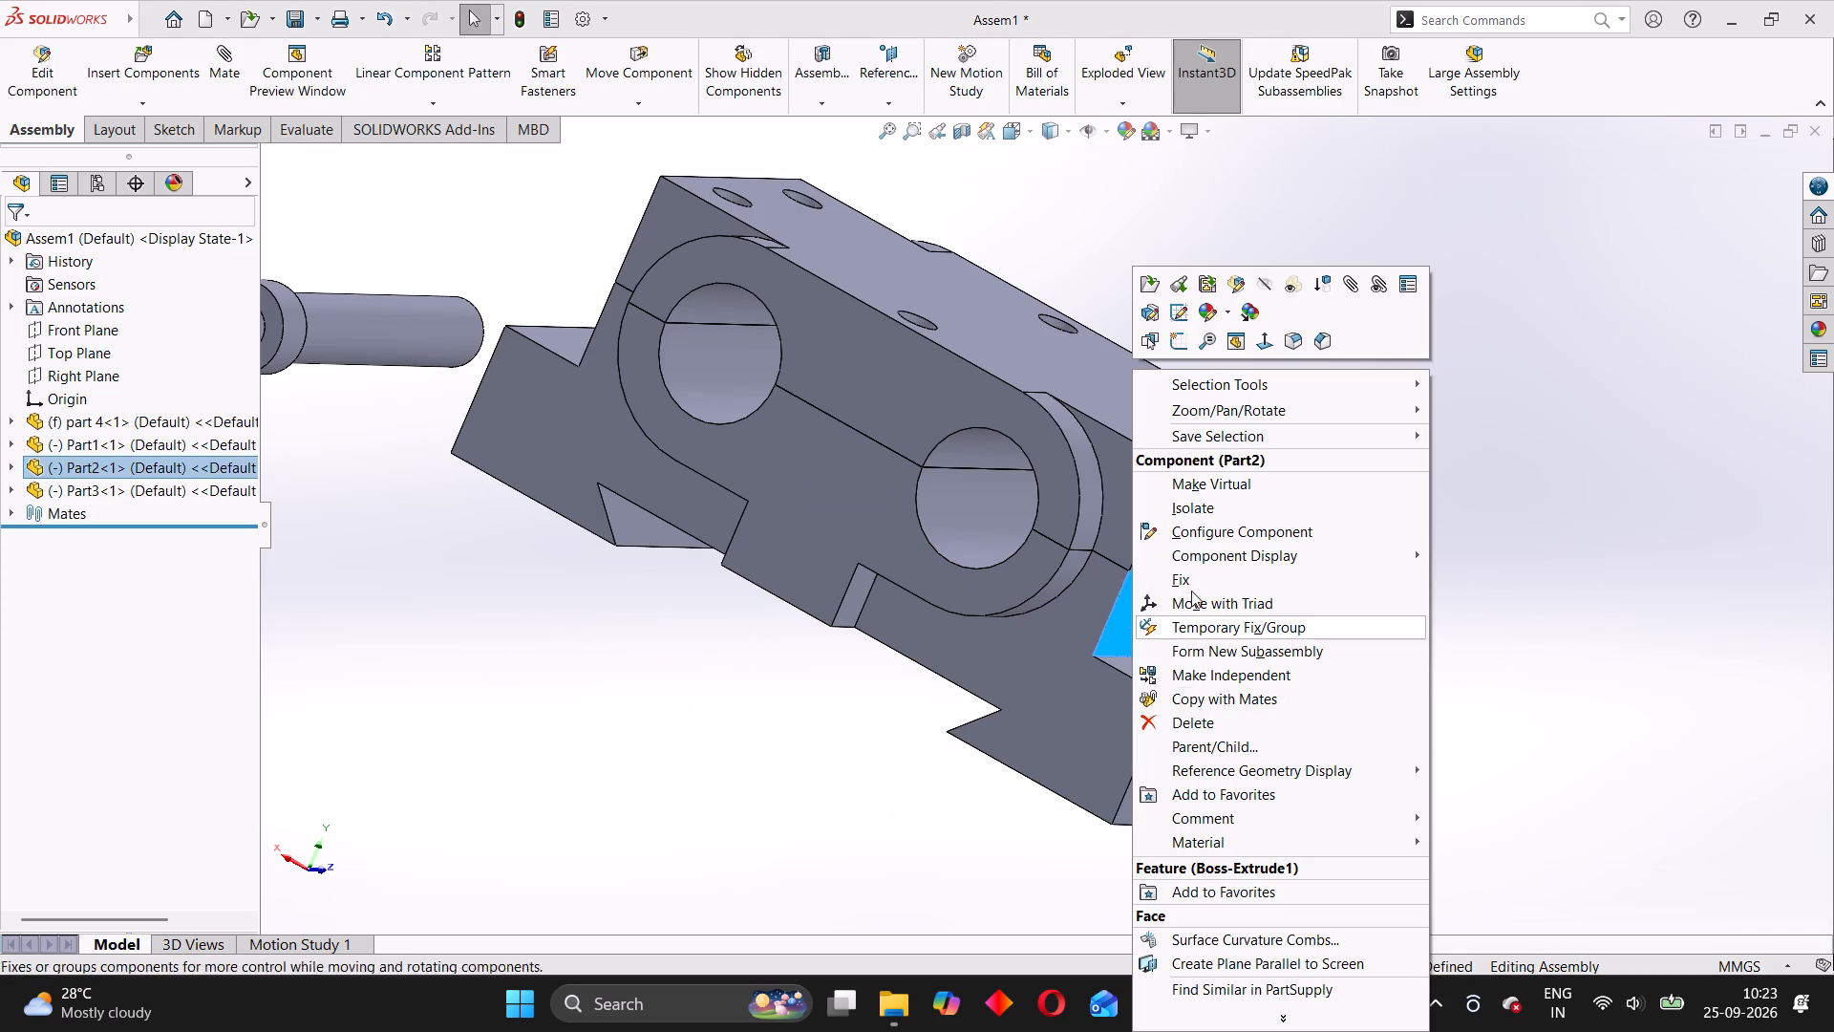
{"action": "left_click", "coordinate": [1192, 573]}
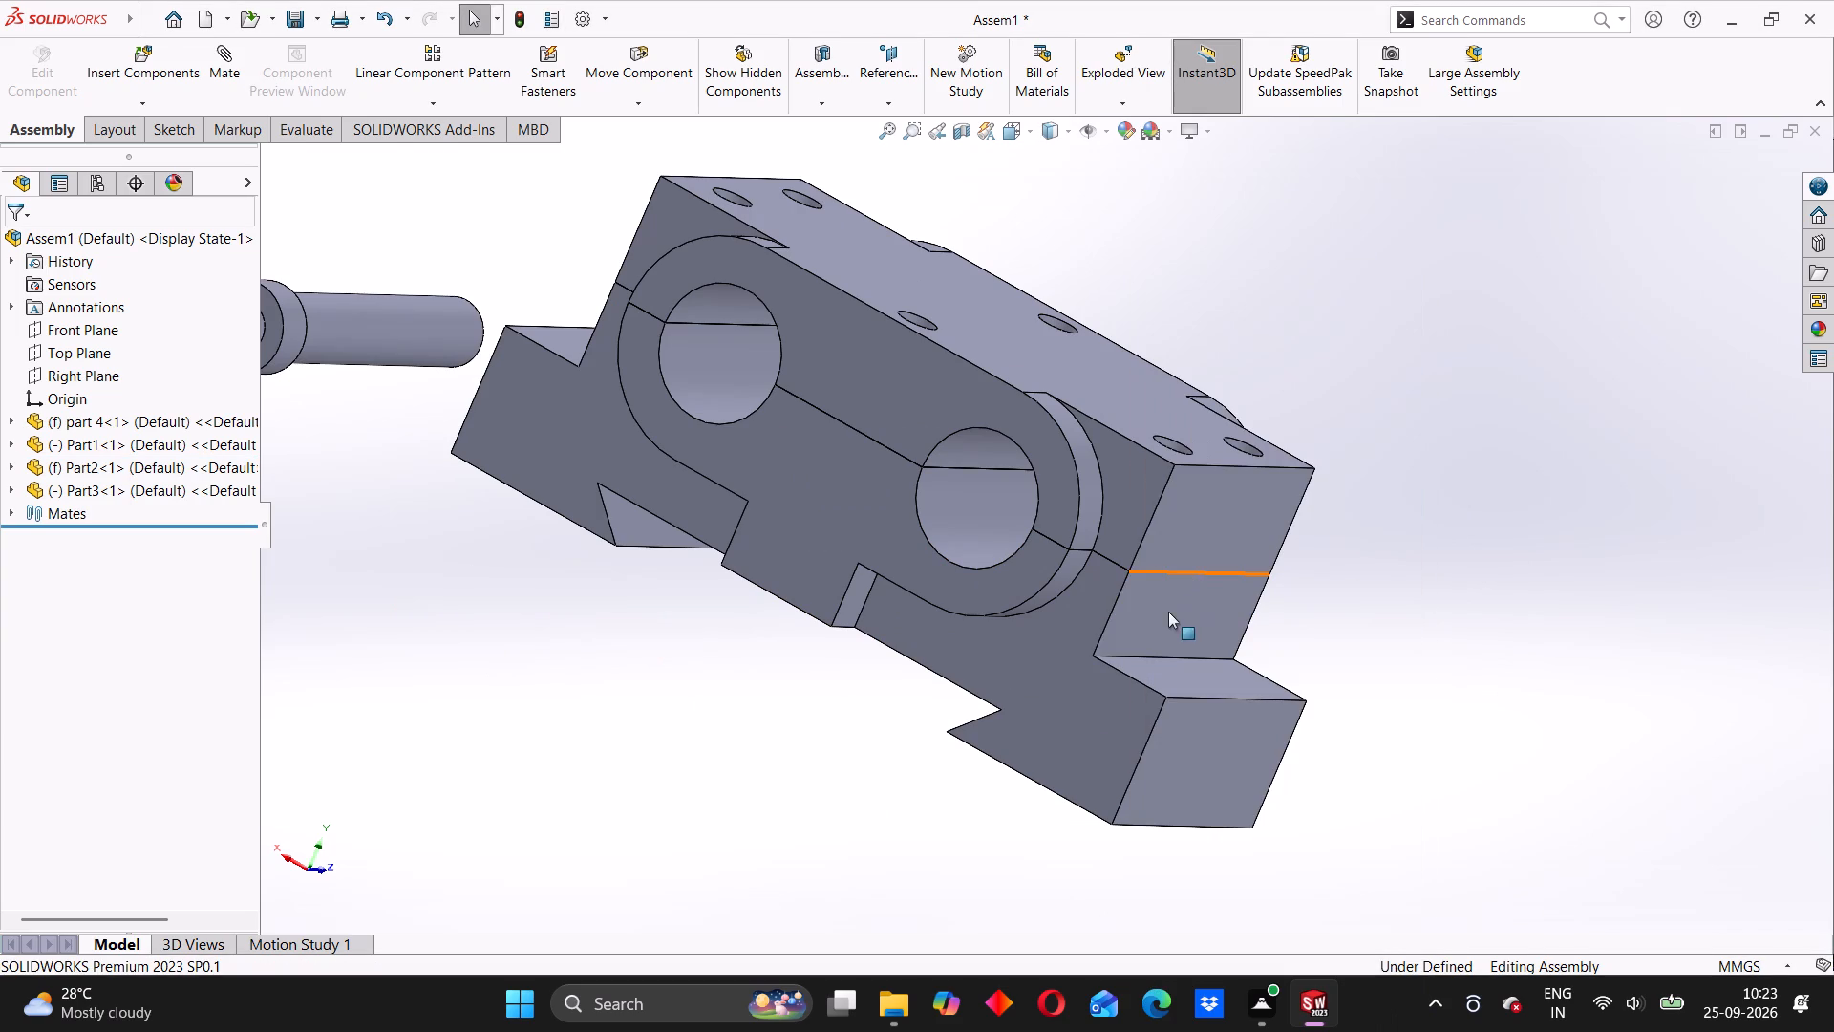
Swing Part1 about its mated hole on the fixed Part2 to check its remaining freedom of movement.
{"action": "left_click_drag", "start_coordinate": [1107, 490], "coordinate": [1067, 519]}
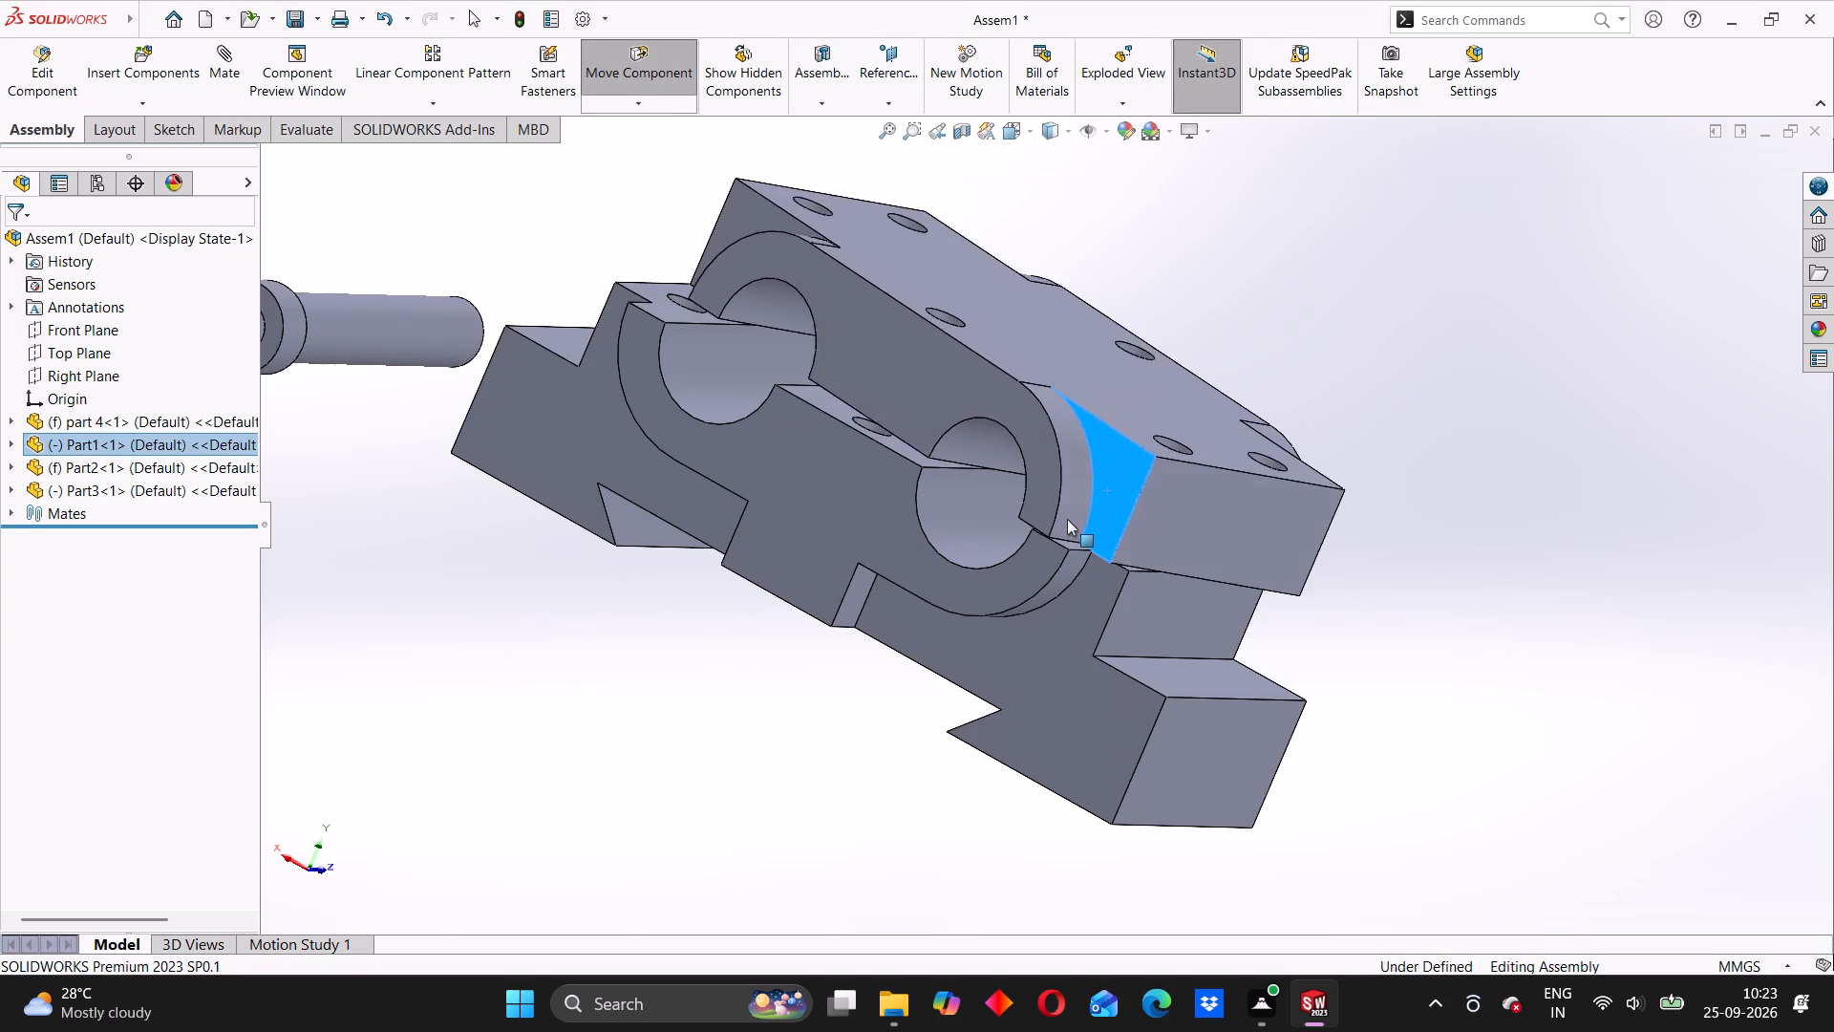
{"action": "left_click_drag", "start_coordinate": [1067, 519], "coordinate": [1084, 521]}
{"action": "scroll", "coordinate": [992, 539], "scroll_direction": "down", "scroll_amount": 2}
{"action": "middle_click_drag", "start_coordinate": [1256, 584], "coordinate": [1200, 613]}
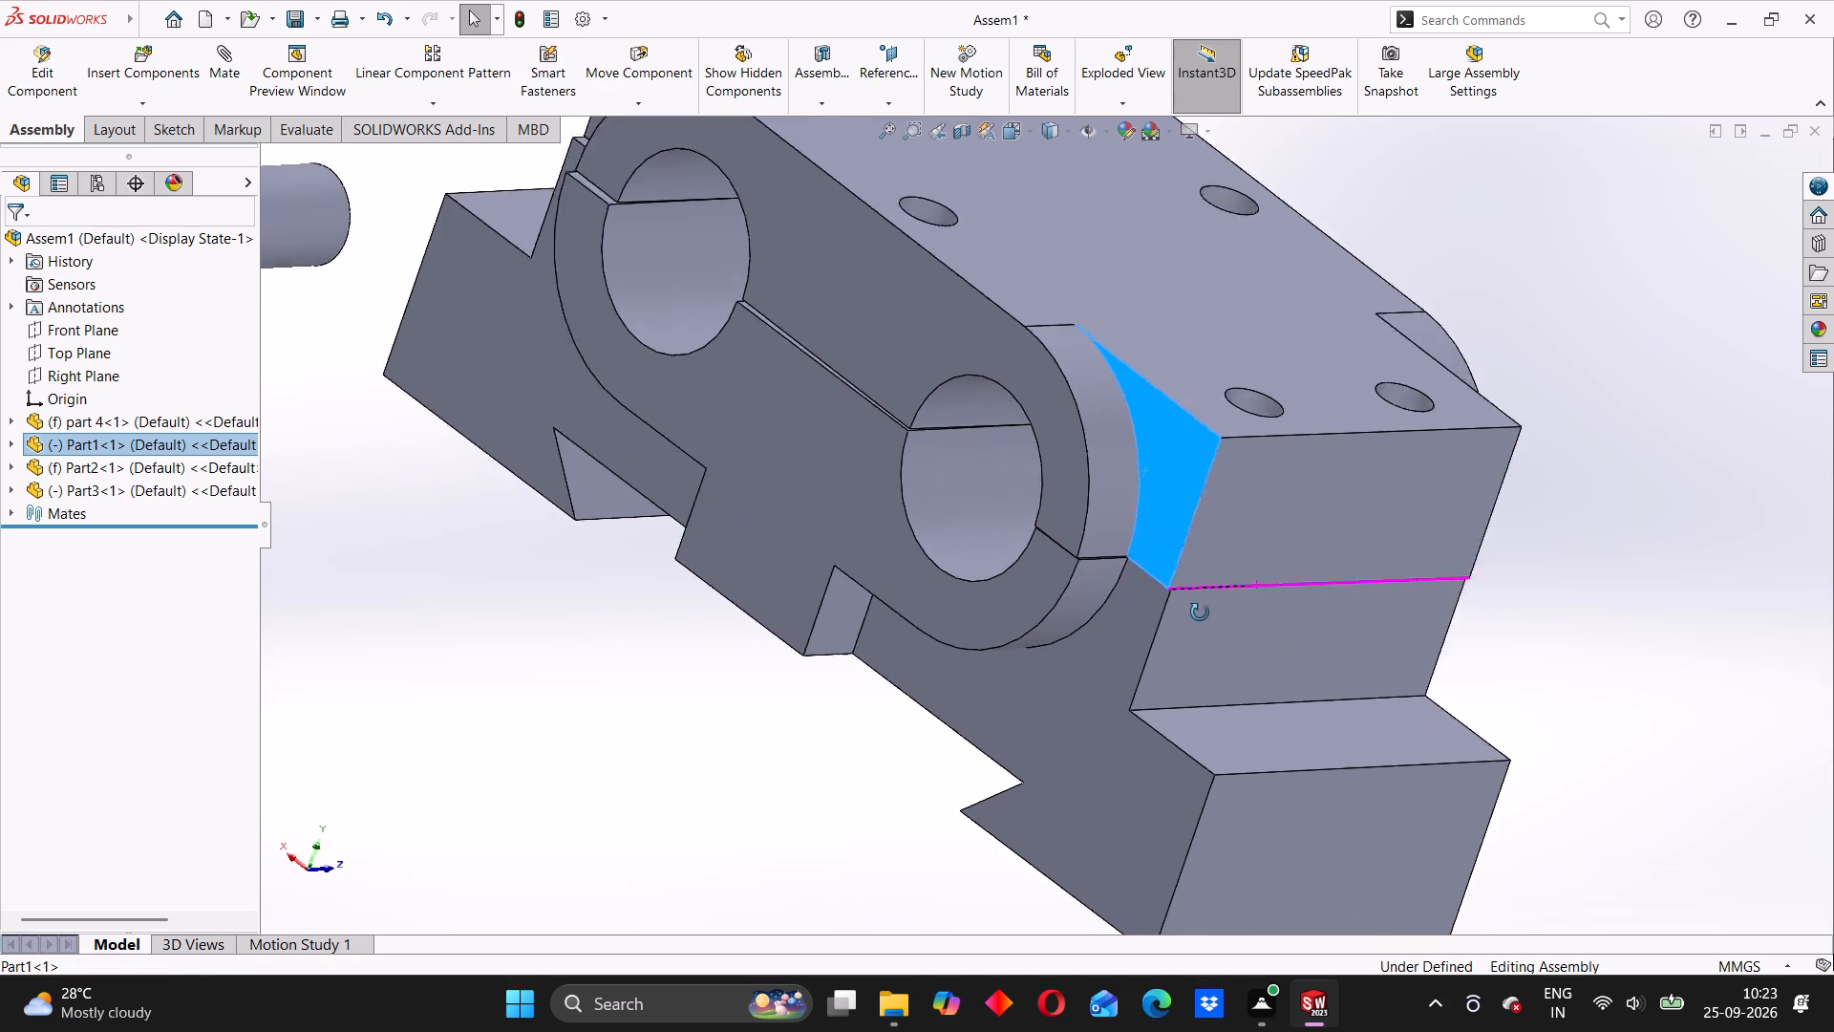
Examine how Part1 sits on the fixed Part2, viewing the blocks and their bores from several sides.
{"action": "middle_click_drag", "start_coordinate": [1200, 613], "coordinate": [1176, 617]}
{"action": "left_click", "coordinate": [628, 745]}
{"action": "left_click", "coordinate": [957, 274]}
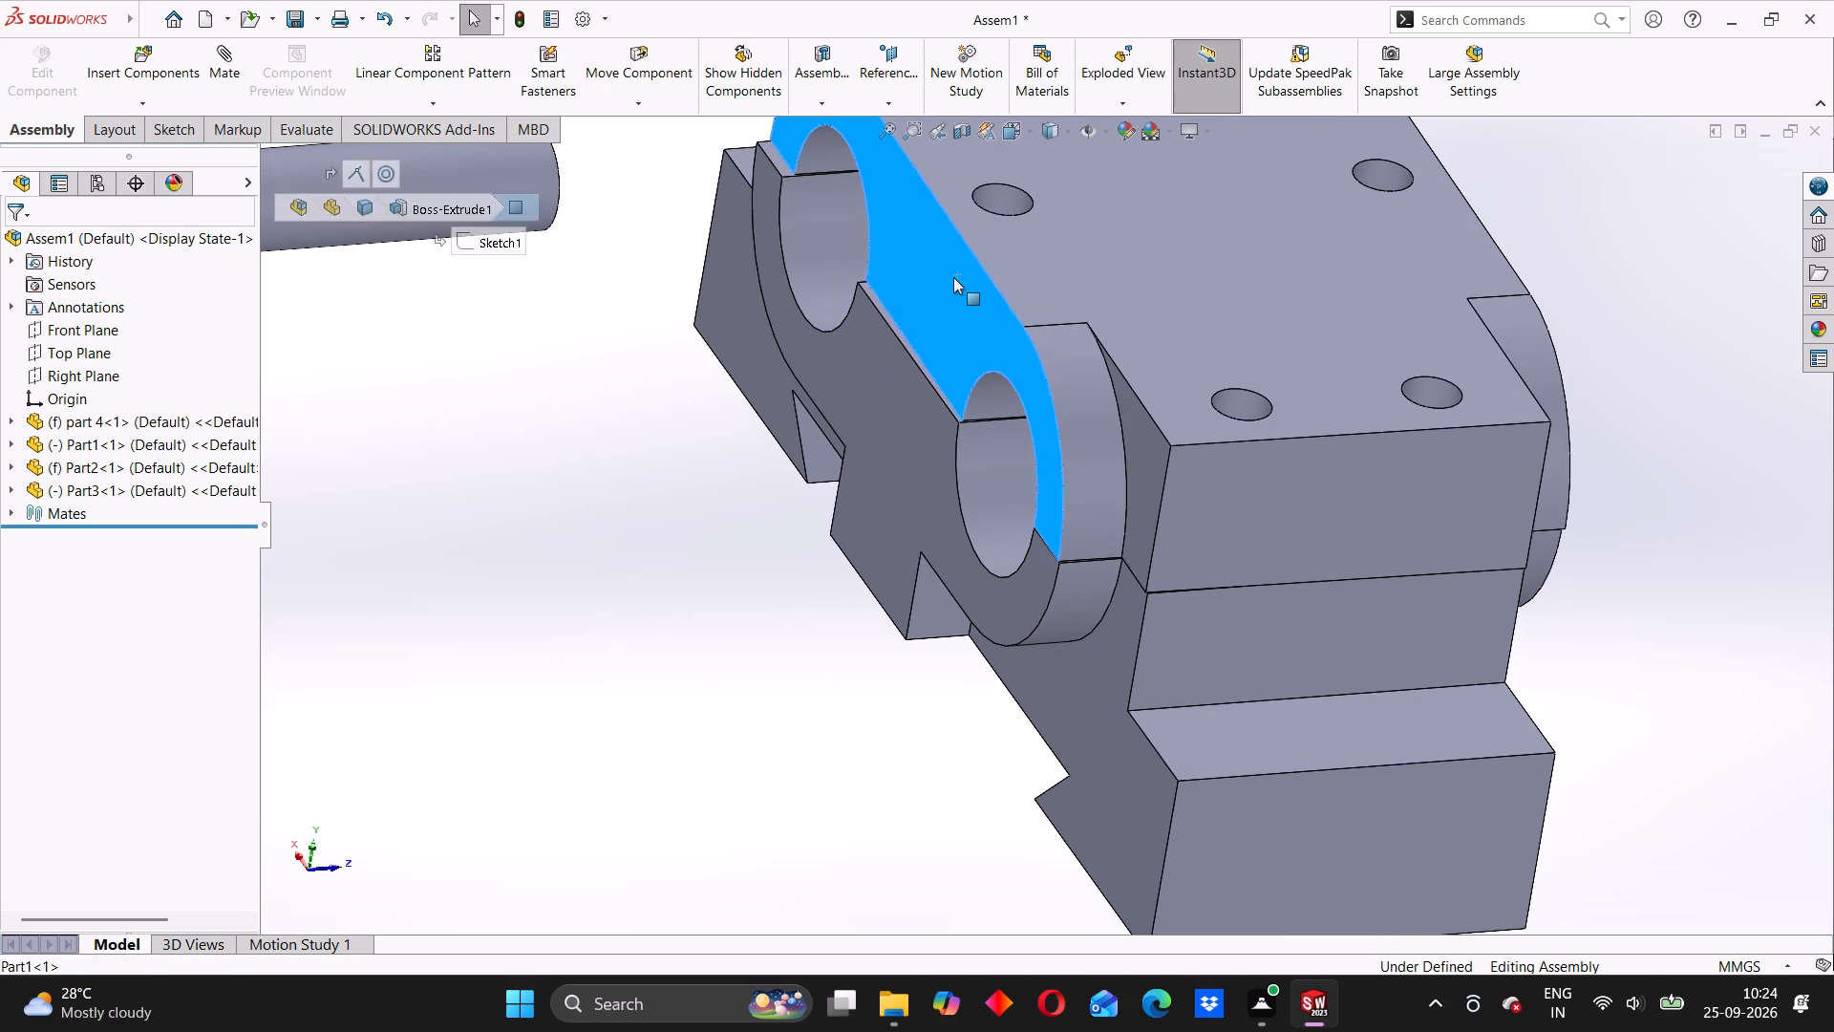
{"action": "scroll", "coordinate": [813, 313], "scroll_direction": "up", "scroll_amount": 3}
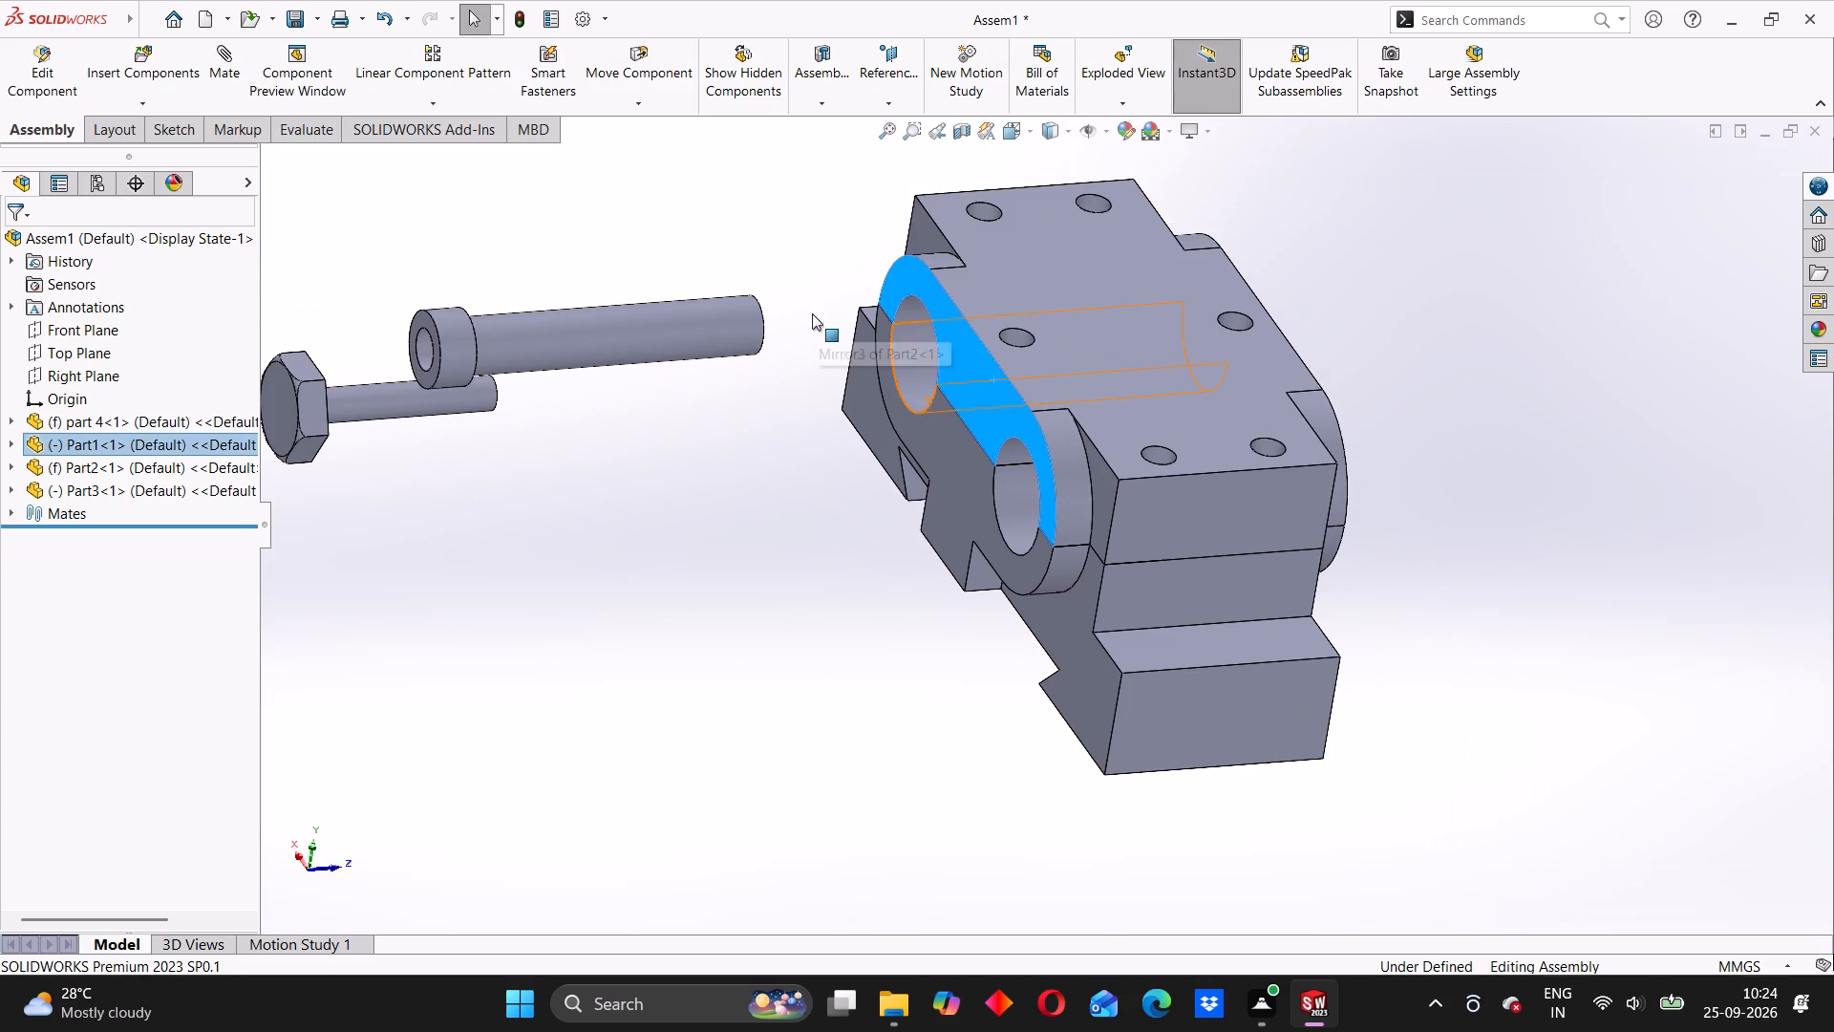
{"action": "left_click", "coordinate": [1319, 270]}
{"action": "scroll", "coordinate": [942, 348], "scroll_direction": "down", "scroll_amount": 1}
{"action": "scroll", "coordinate": [946, 343], "scroll_direction": "up", "scroll_amount": 4}
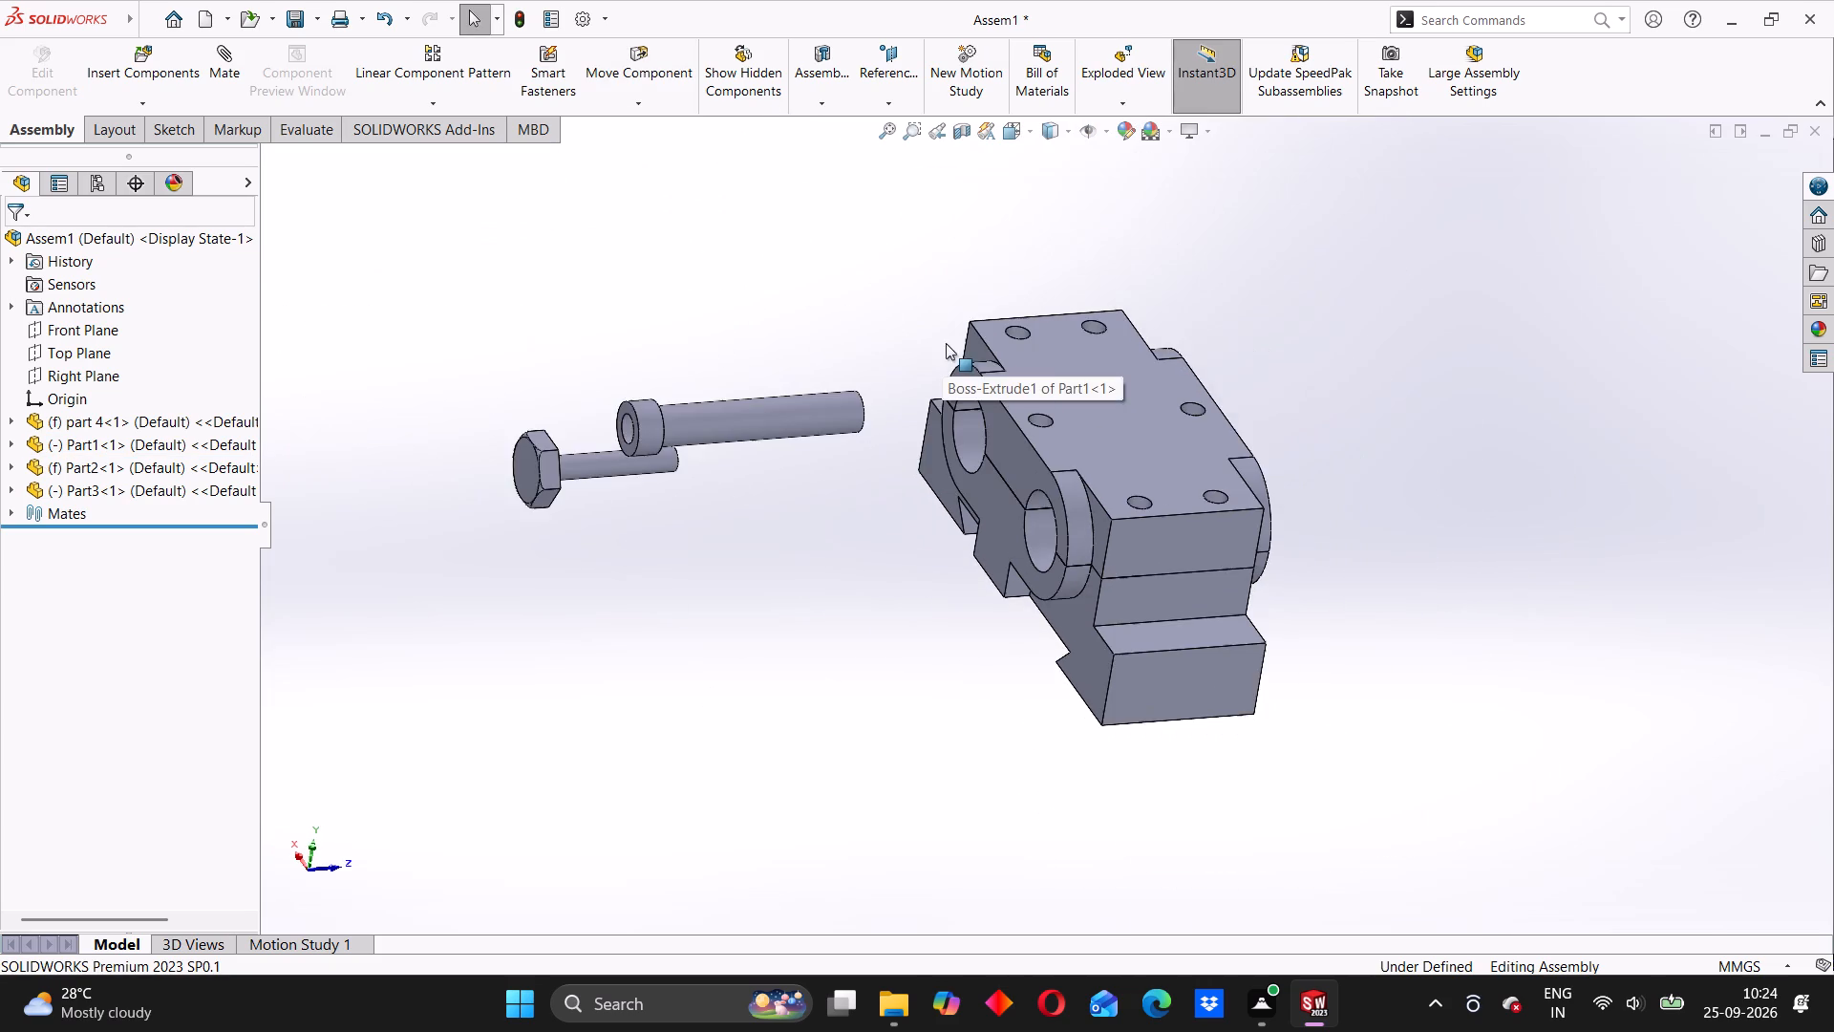
{"action": "scroll", "coordinate": [1170, 362], "scroll_direction": "up", "scroll_amount": 3}
{"action": "middle_click_drag", "start_coordinate": [1182, 372], "coordinate": [912, 730]}
{"action": "scroll", "coordinate": [911, 730], "scroll_direction": "up", "scroll_amount": 1}
{"action": "scroll", "coordinate": [890, 576], "scroll_direction": "down", "scroll_amount": 3}
{"action": "scroll", "coordinate": [1051, 542], "scroll_direction": "down", "scroll_amount": 4}
Add a concentric mate between a second 4.5 mm end hole of Part1 and the matching hole in Part2.
{"action": "middle_click_drag", "start_coordinate": [1144, 616], "coordinate": [1253, 440]}
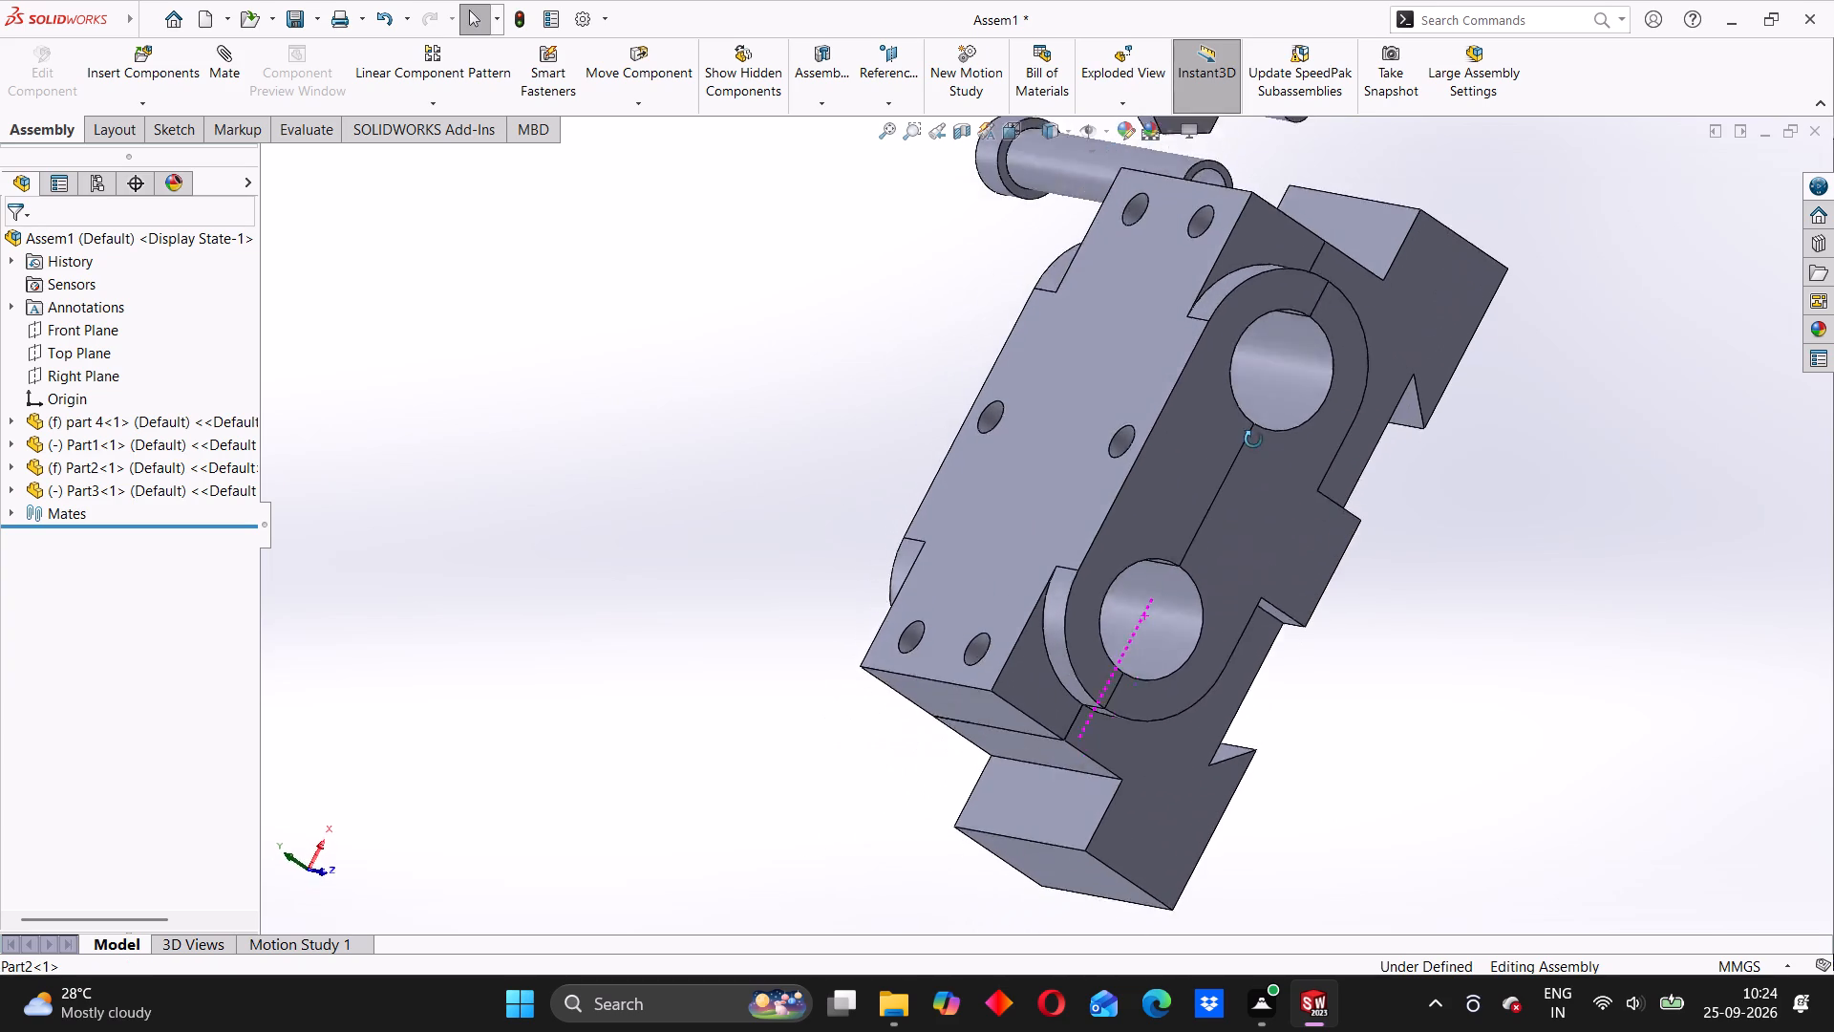
{"action": "middle_click_drag", "start_coordinate": [1253, 440], "coordinate": [1294, 568]}
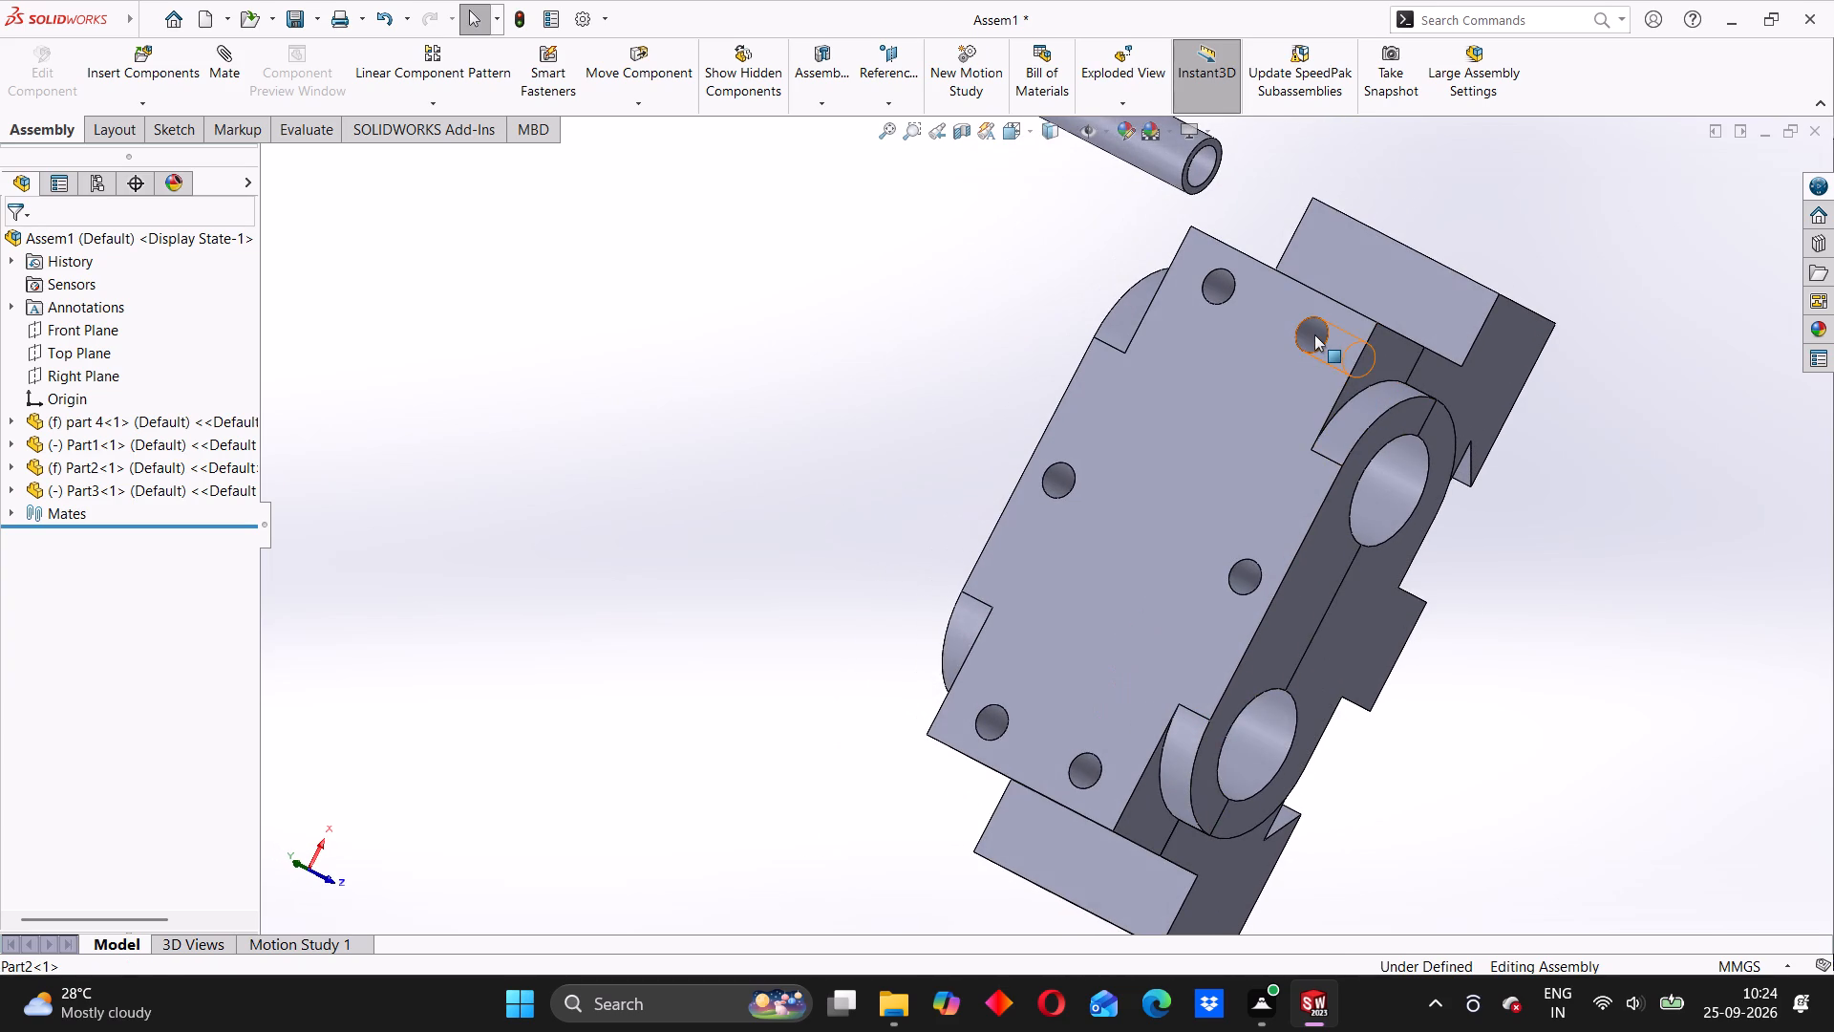
{"action": "left_click", "coordinate": [1314, 334]}
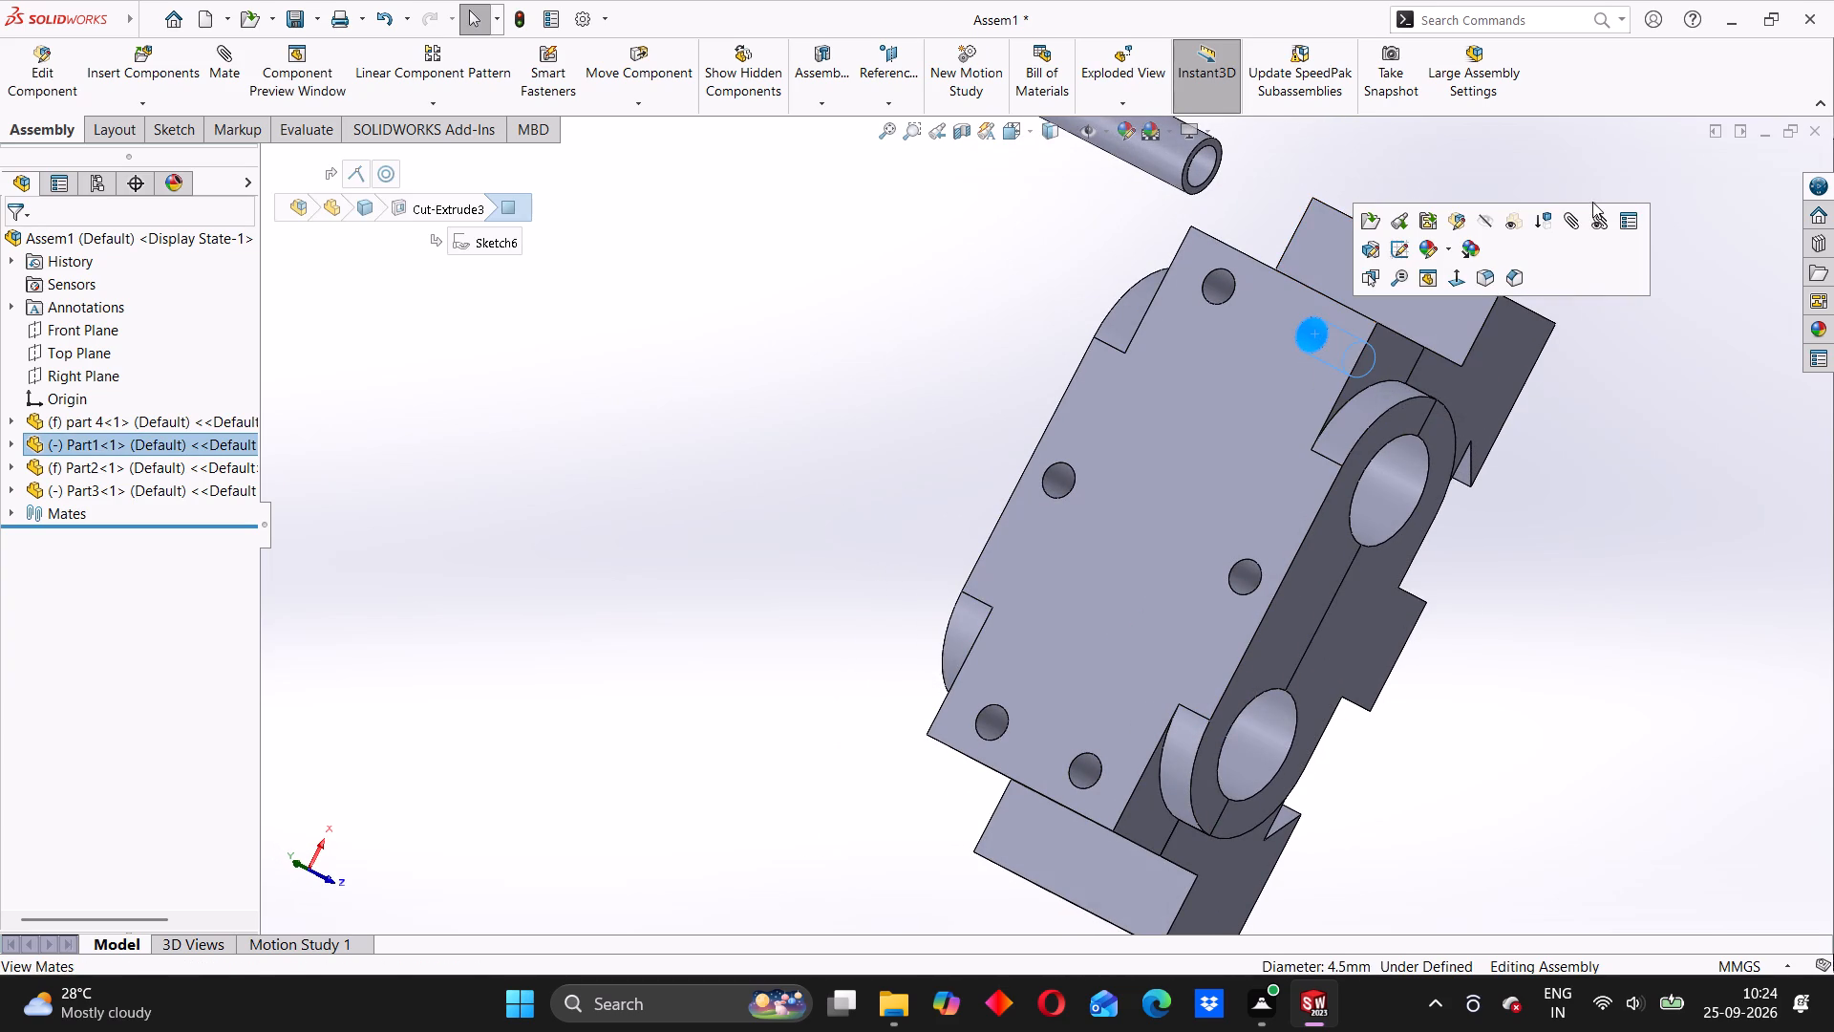
{"action": "left_click", "coordinate": [1567, 217]}
{"action": "scroll", "coordinate": [1405, 366], "scroll_direction": "down", "scroll_amount": 4}
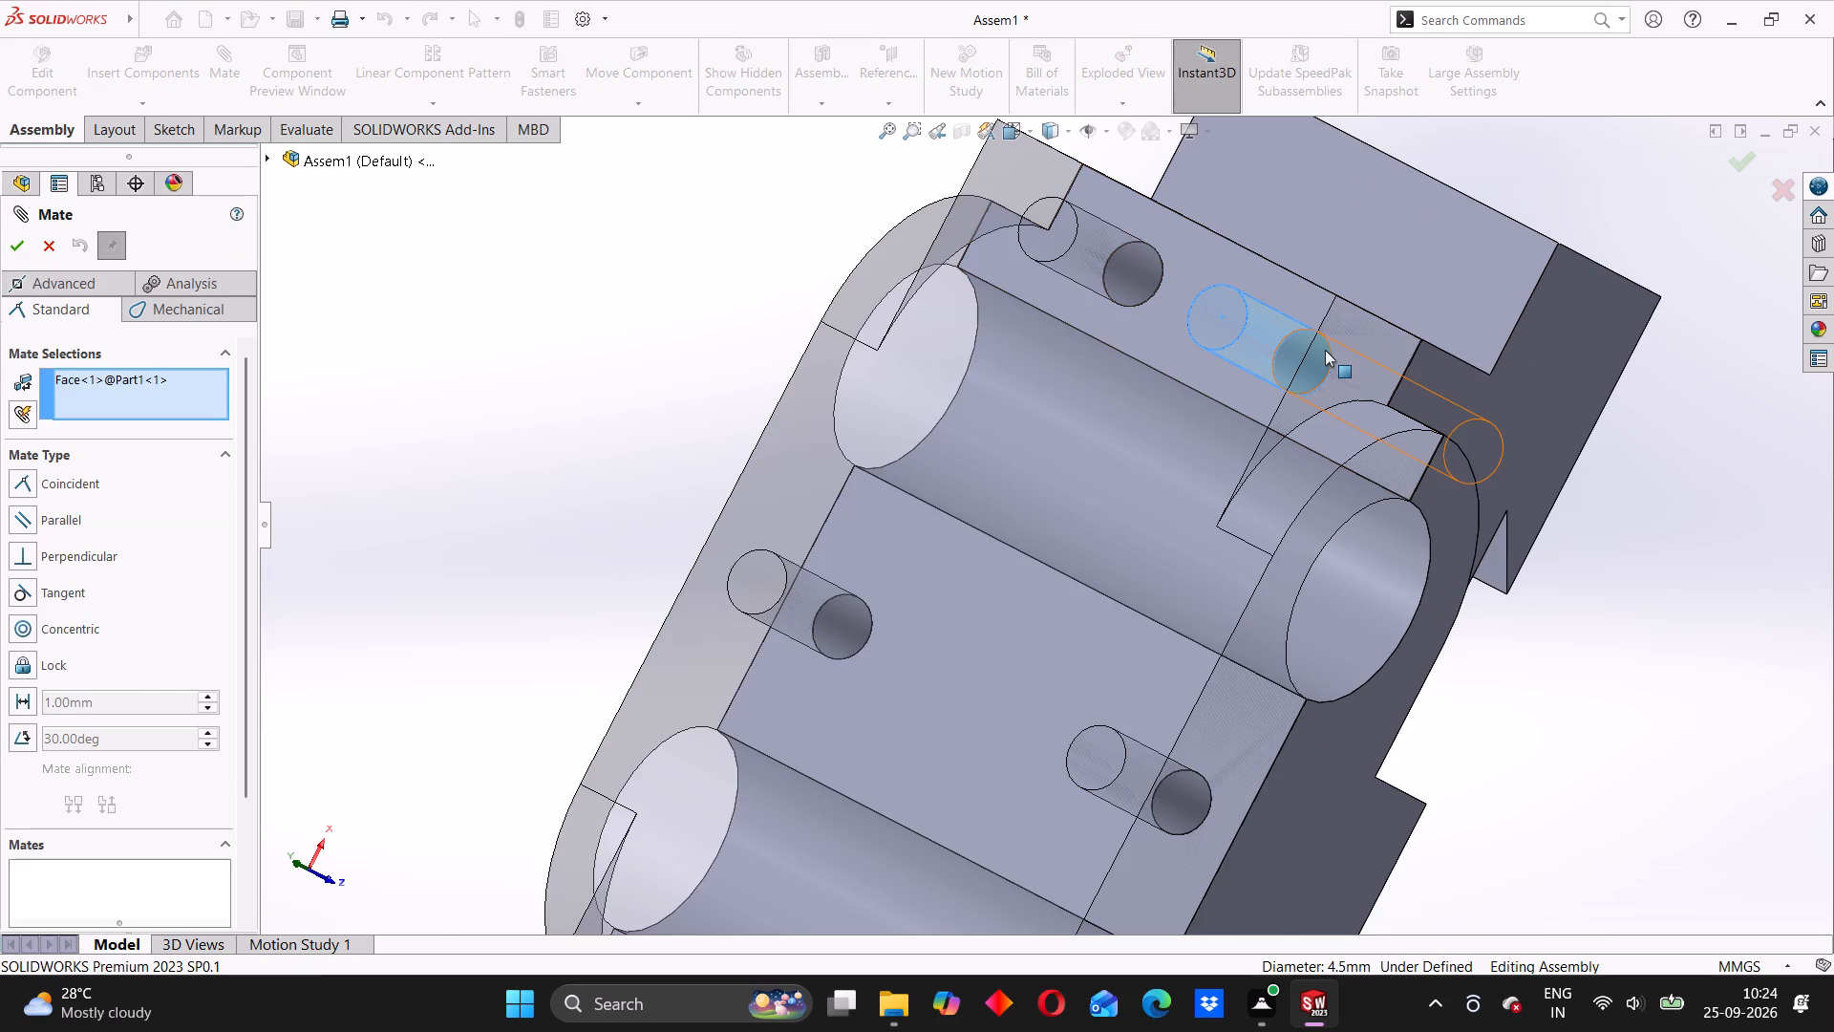
{"action": "left_click", "coordinate": [1325, 350]}
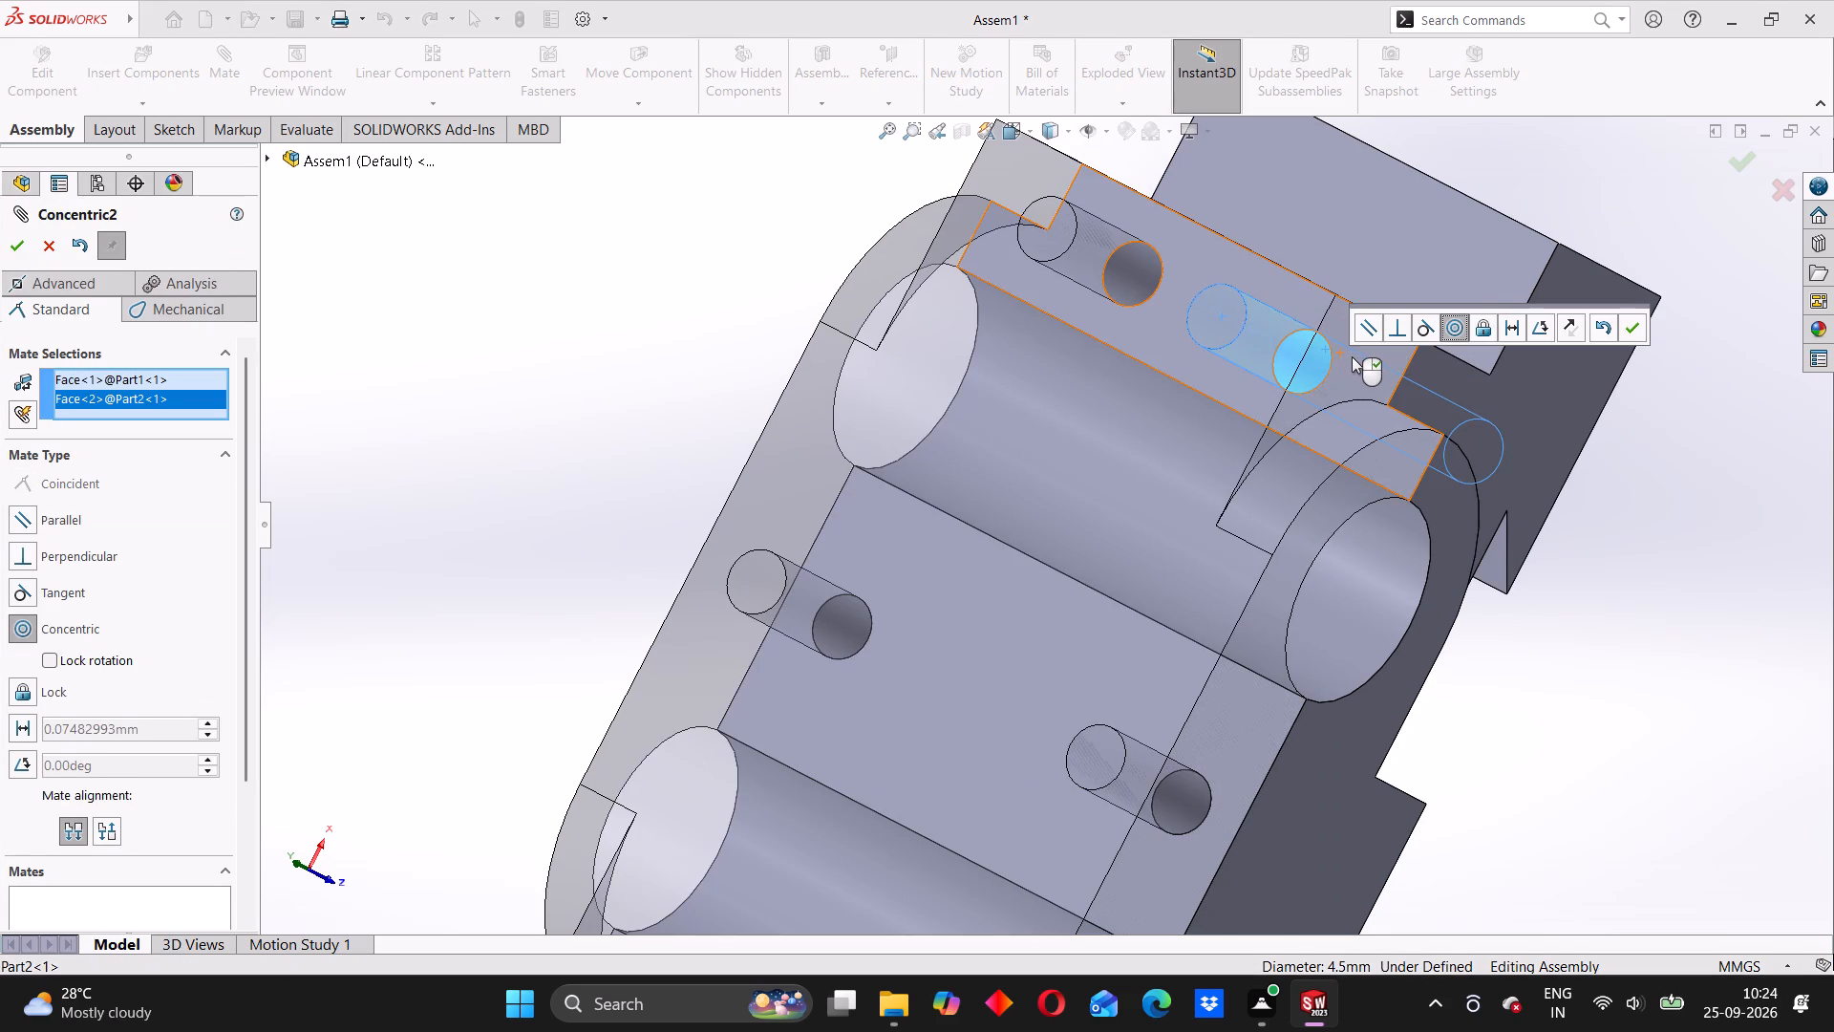
{"action": "left_click", "coordinate": [1352, 361]}
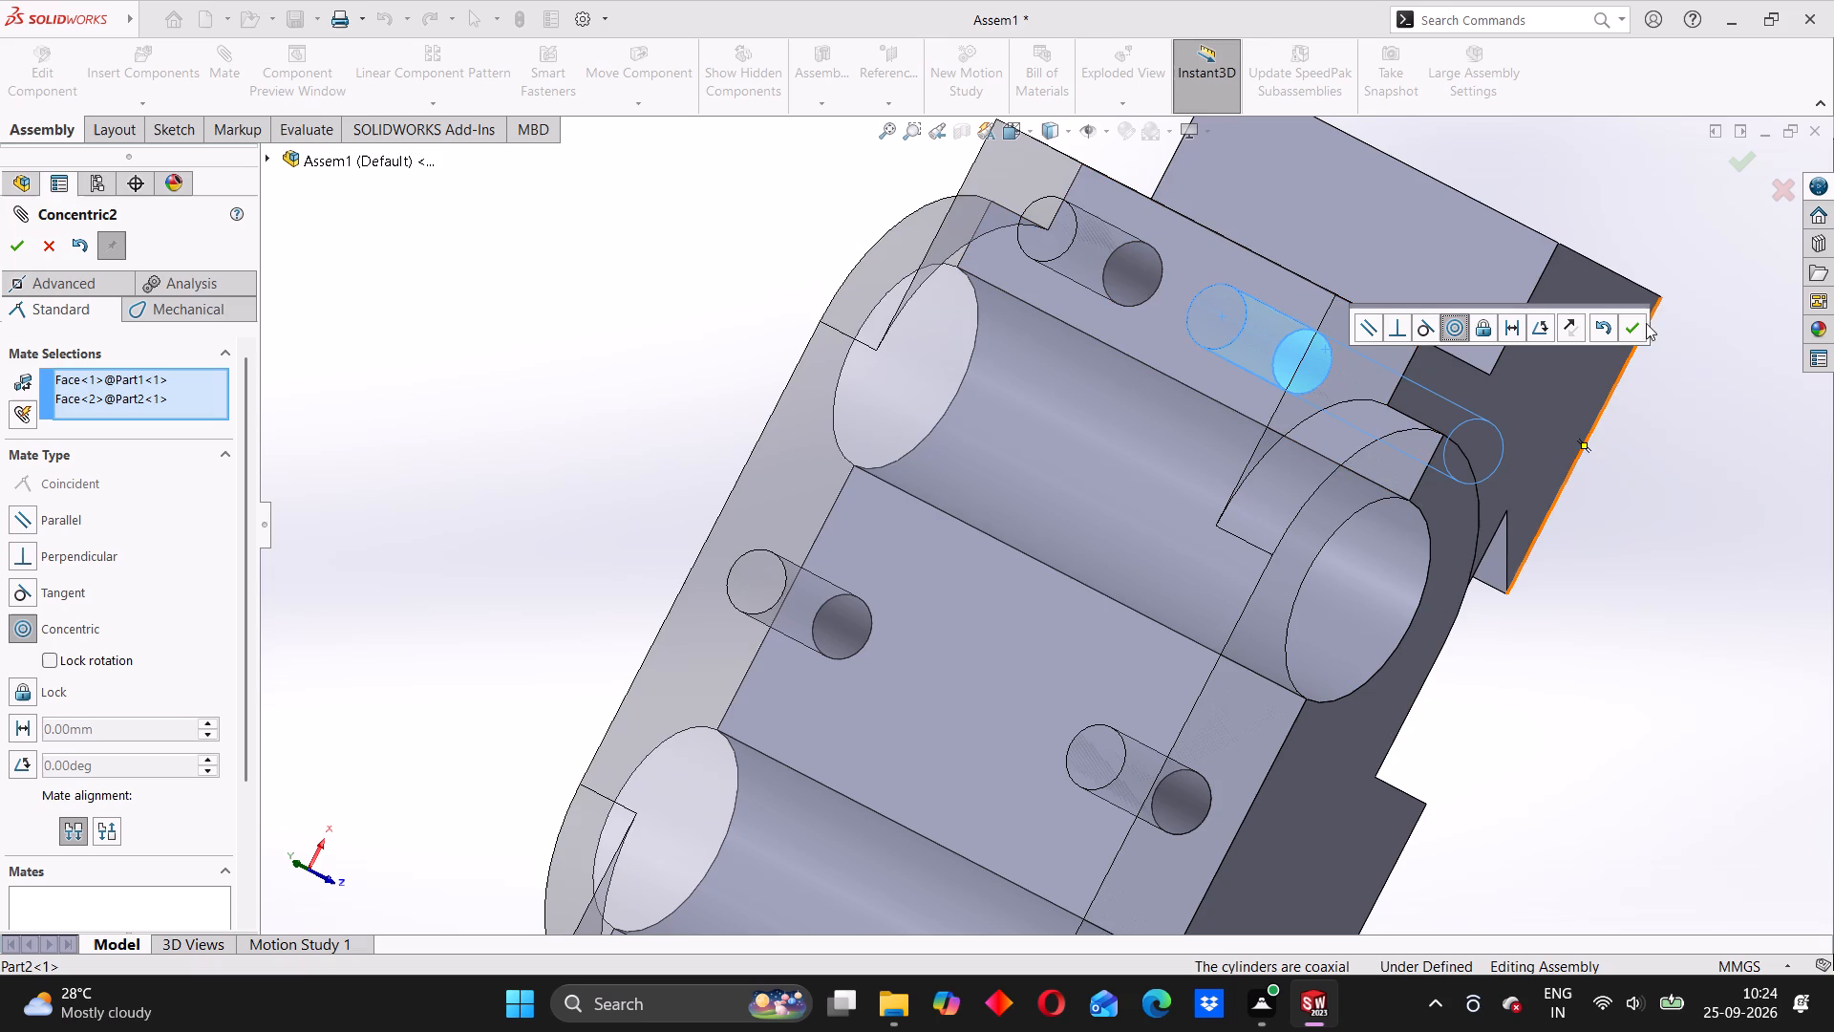
{"action": "right_click", "coordinate": [140, 393]}
{"action": "left_click", "coordinate": [181, 427]}
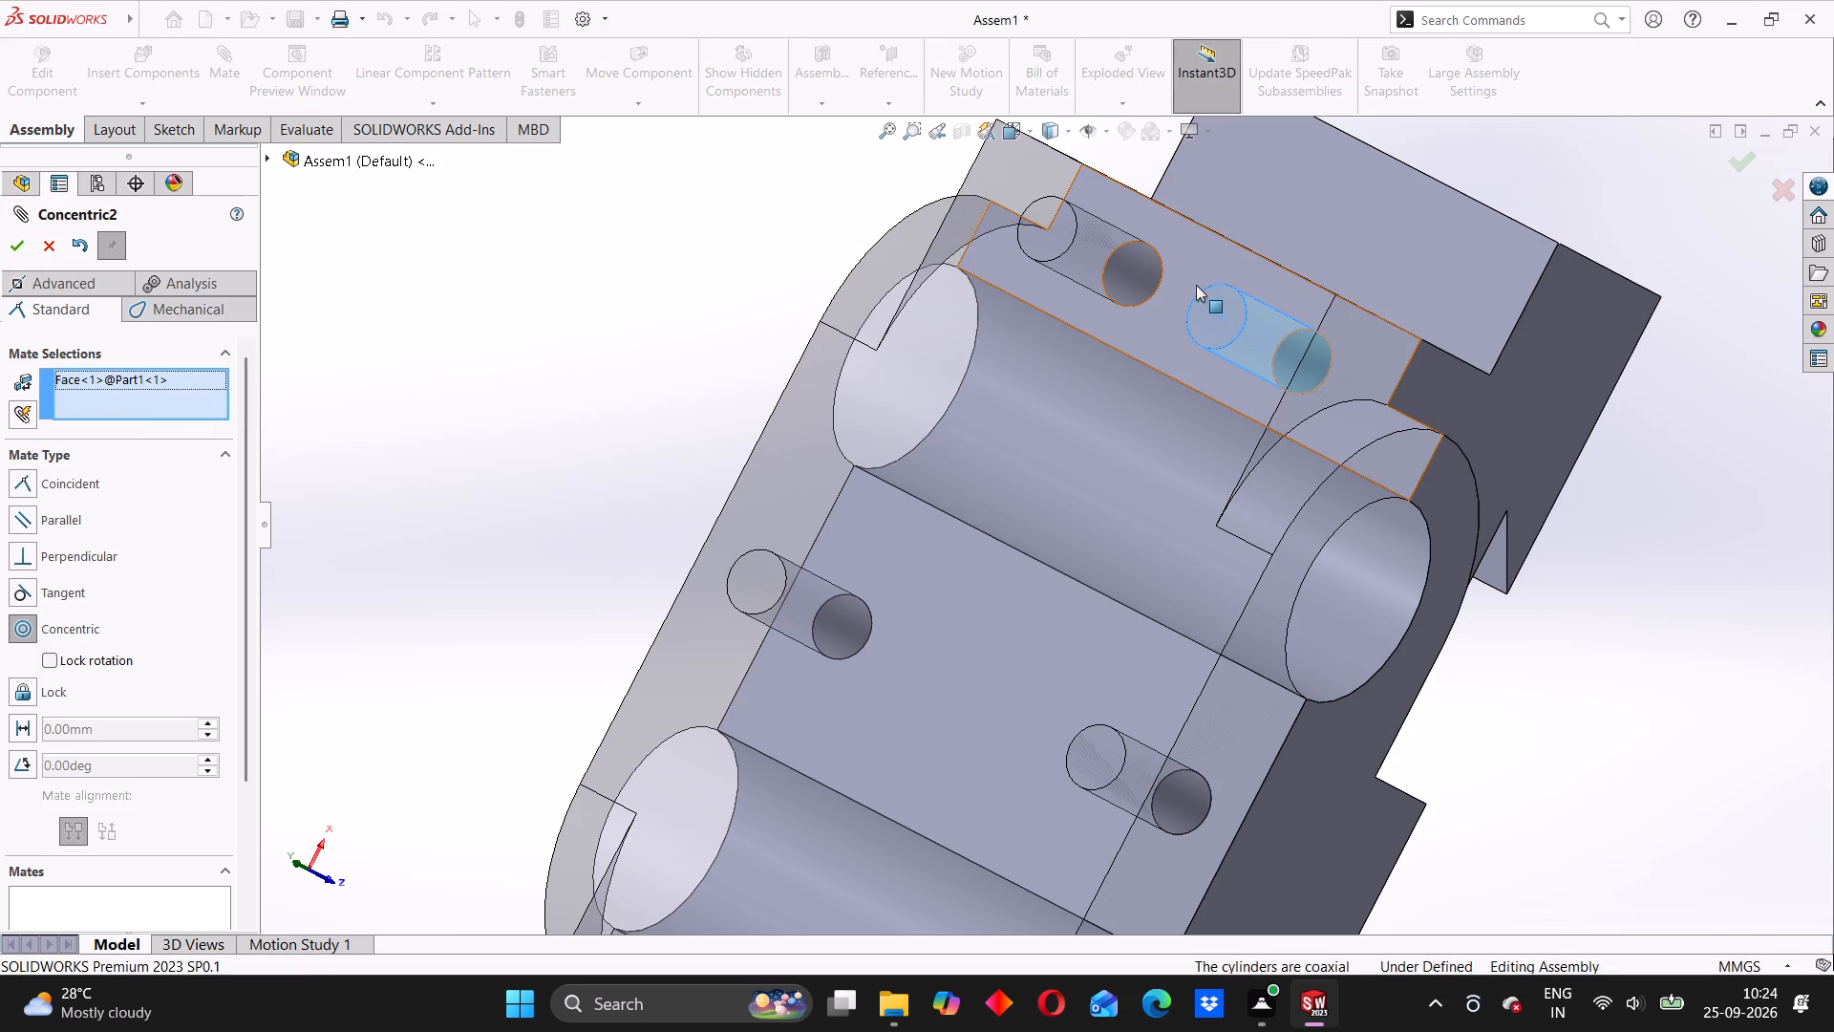
{"action": "left_click_drag", "start_coordinate": [1205, 266], "coordinate": [1158, 254]}
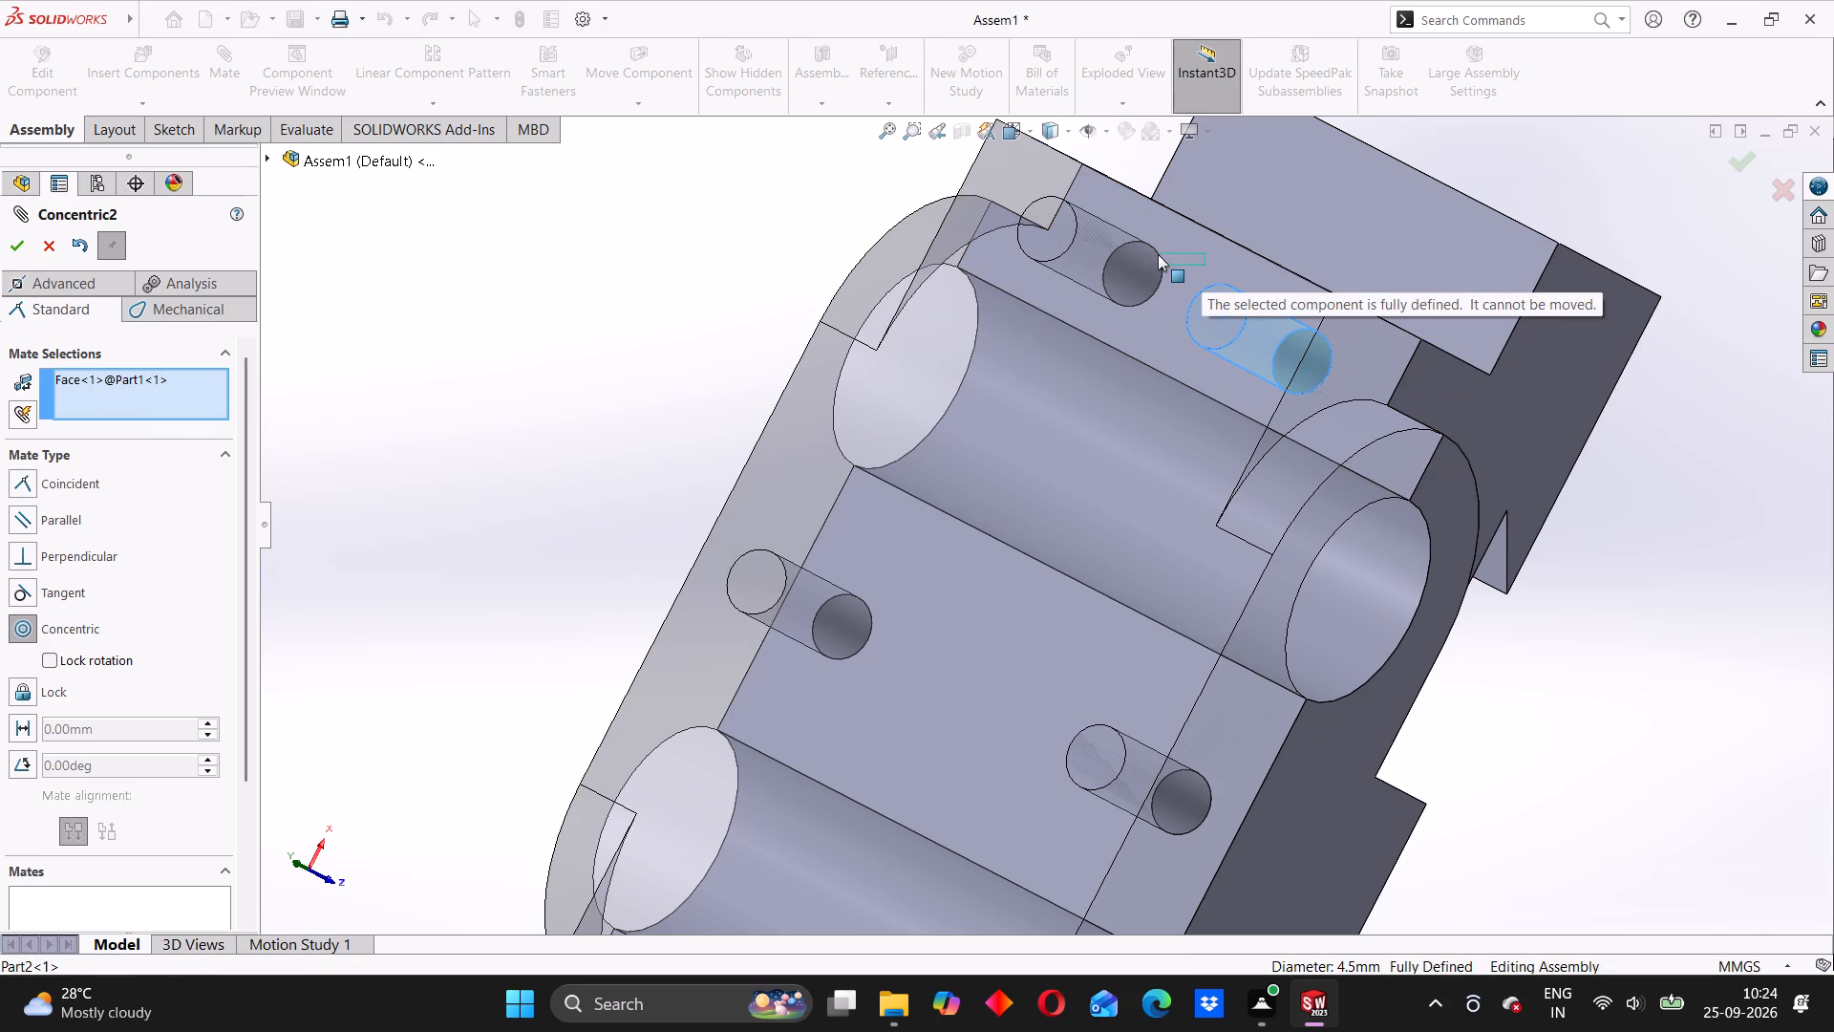
{"action": "left_click_drag", "start_coordinate": [1158, 254], "coordinate": [1181, 255]}
{"action": "middle_click_drag", "start_coordinate": [1229, 269], "coordinate": [1168, 270]}
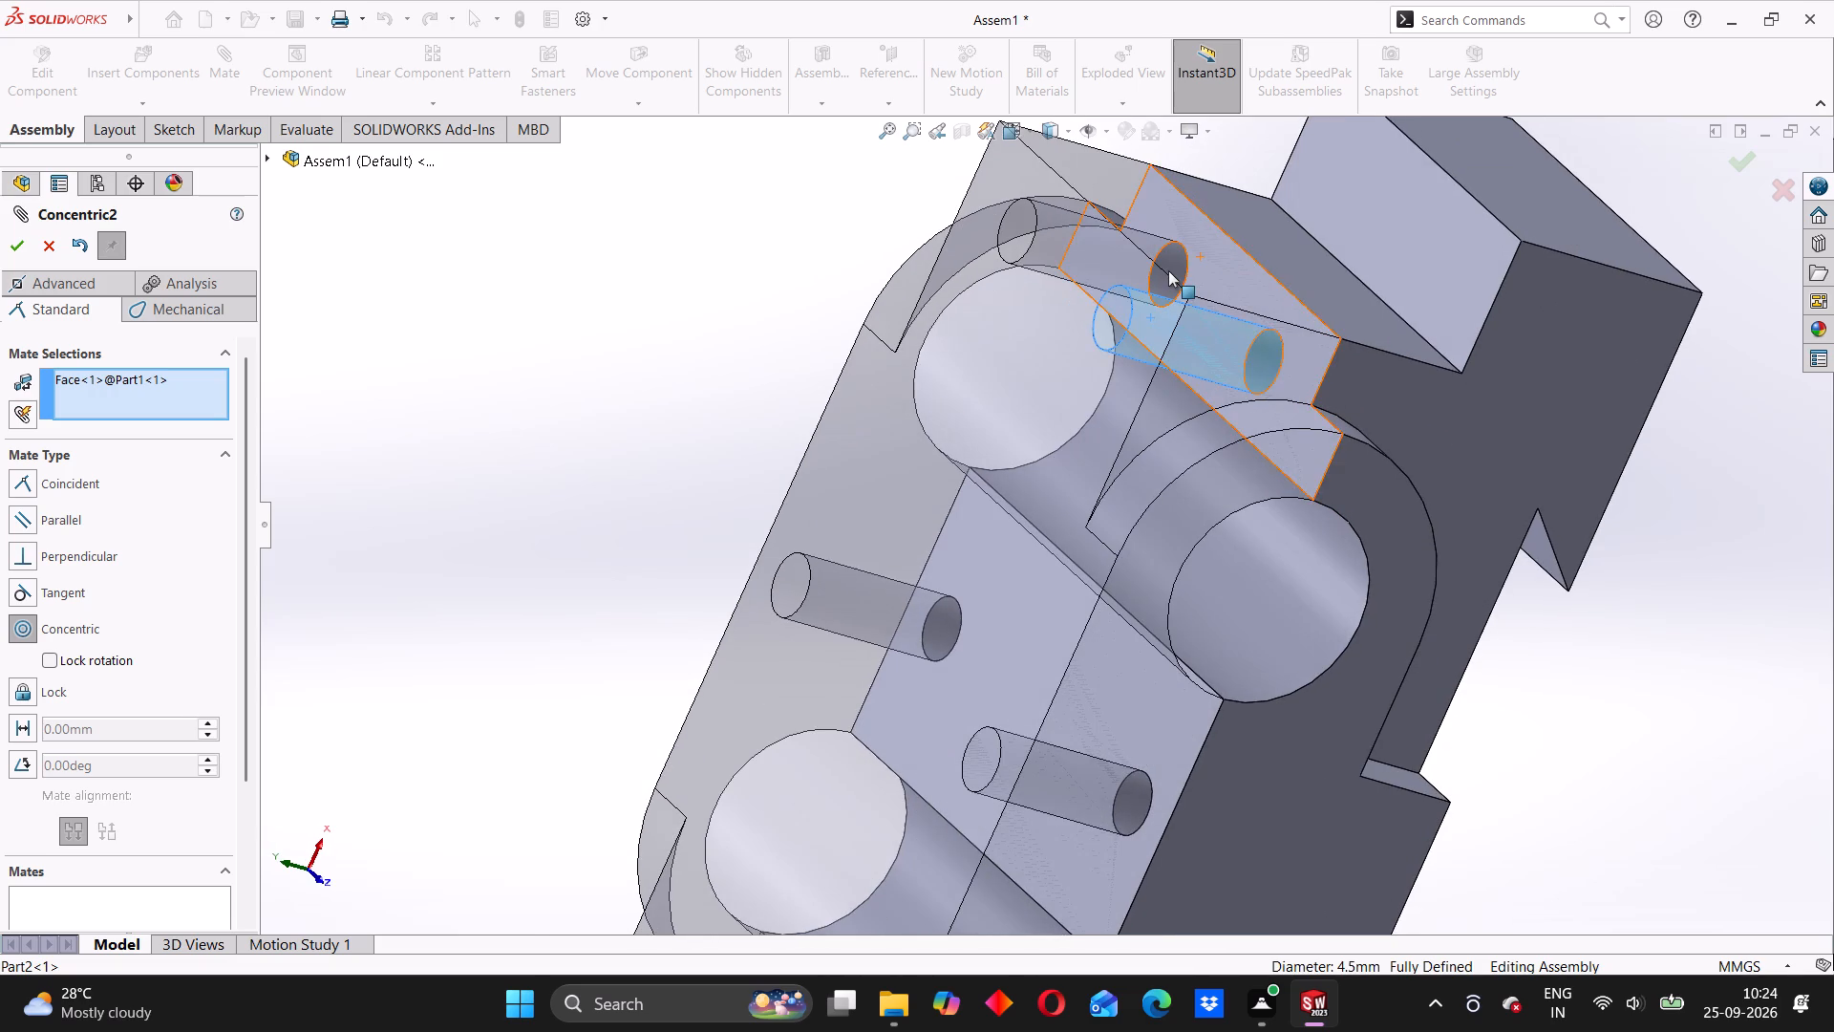
{"action": "scroll", "coordinate": [1170, 271], "scroll_direction": "down", "scroll_amount": 3}
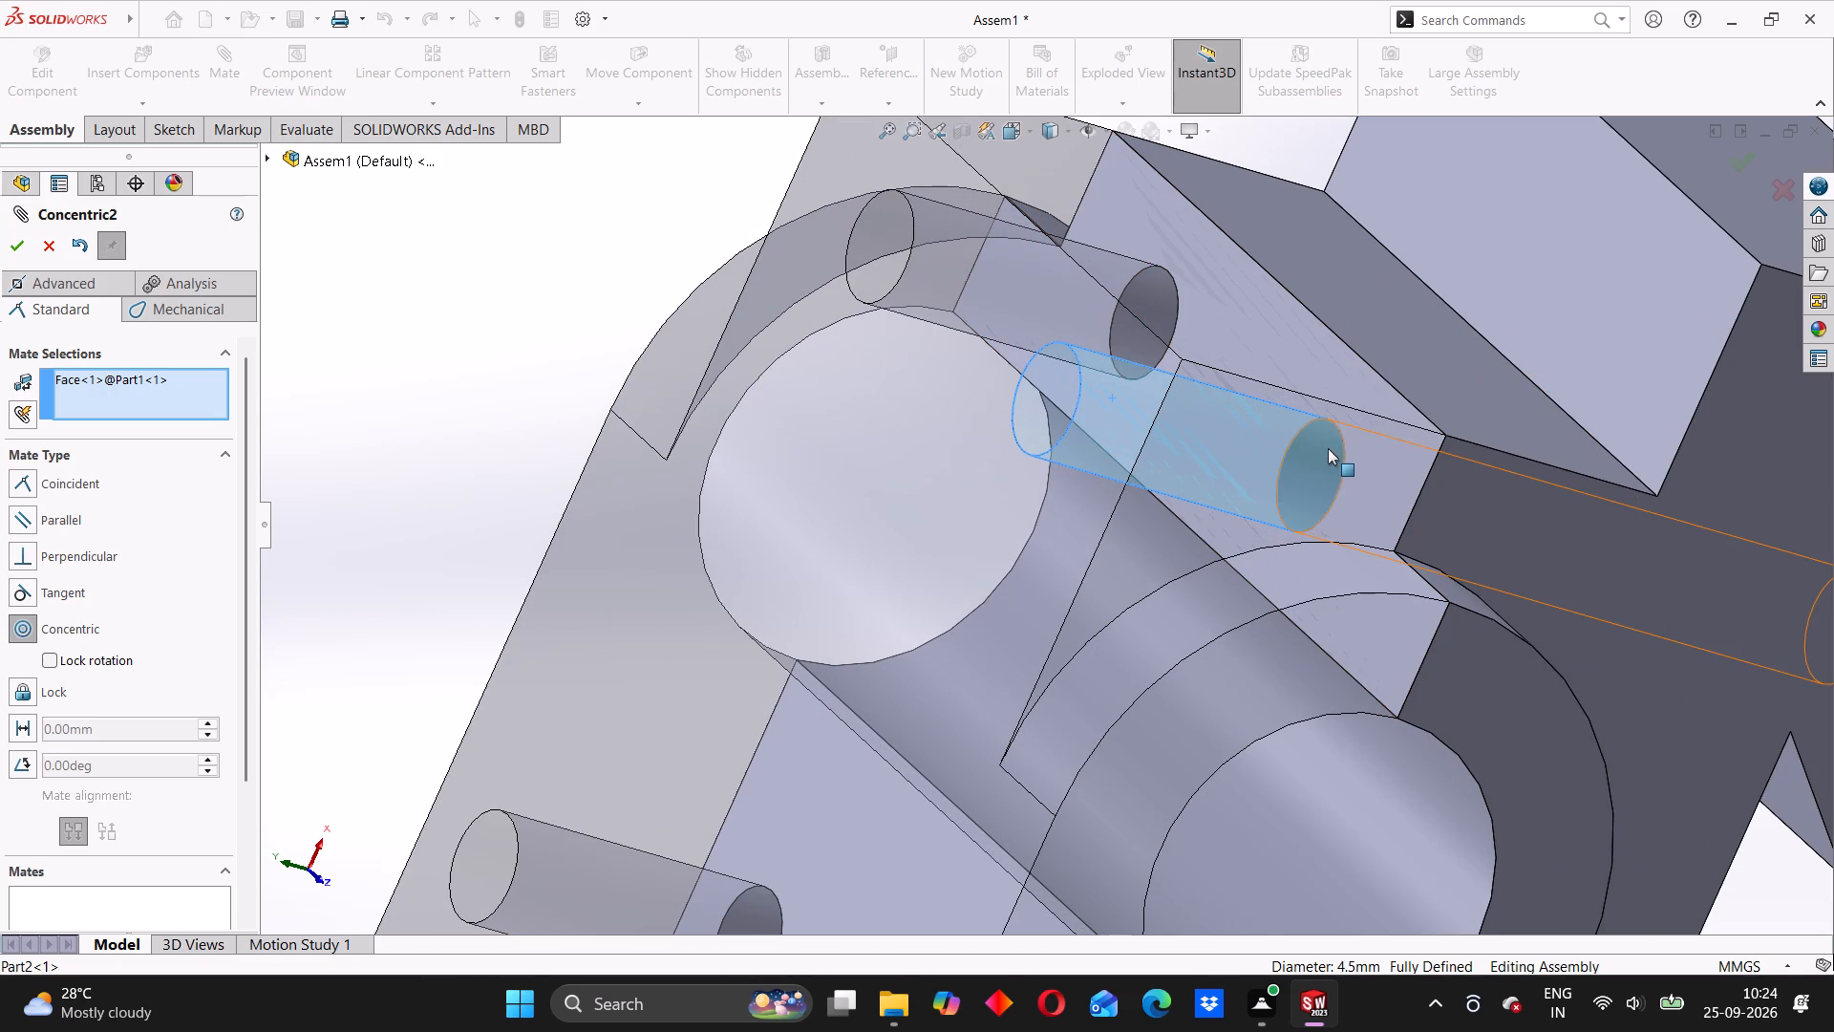
{"action": "left_click", "coordinate": [1328, 448]}
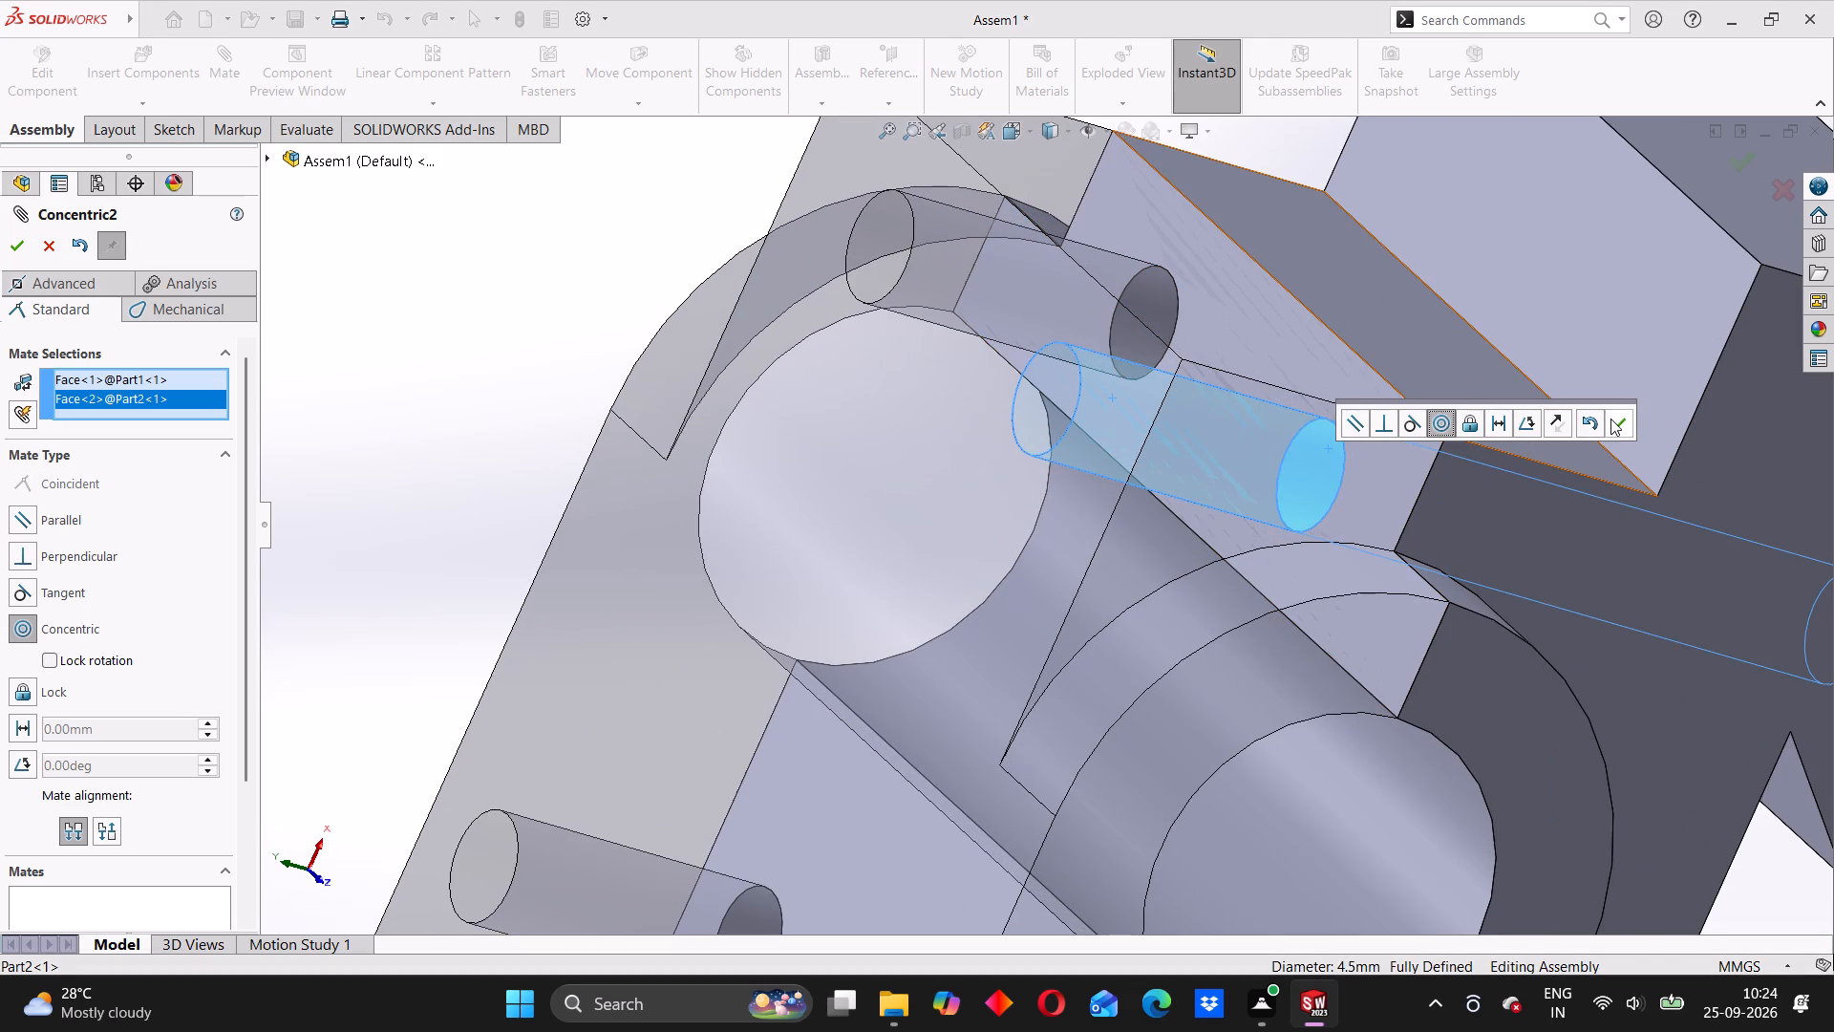
{"action": "left_click", "coordinate": [1619, 422]}
Inspect the mated blocks from all sides, checking hole alignment and whether Part1 can still move.
{"action": "scroll", "coordinate": [1446, 532], "scroll_direction": "up", "scroll_amount": 2}
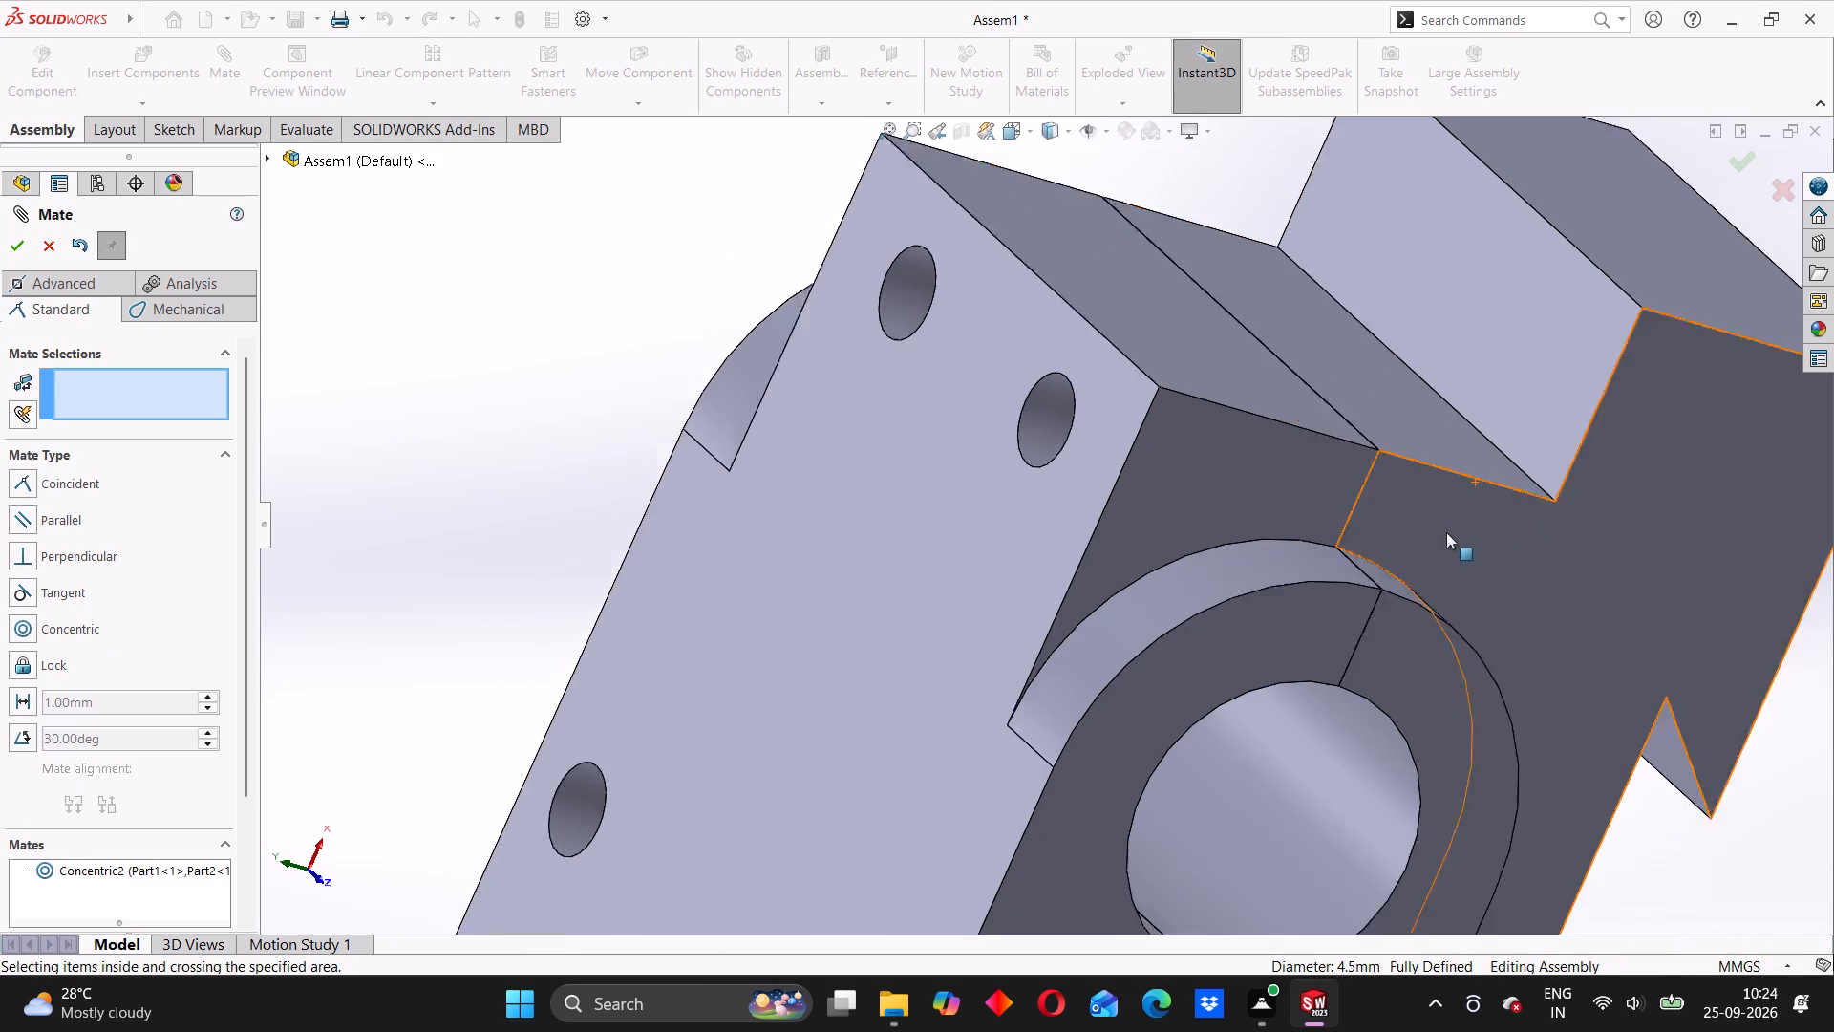
{"action": "scroll", "coordinate": [1446, 532], "scroll_direction": "up", "scroll_amount": 4}
{"action": "middle_click_drag", "start_coordinate": [1311, 634], "coordinate": [1179, 624]}
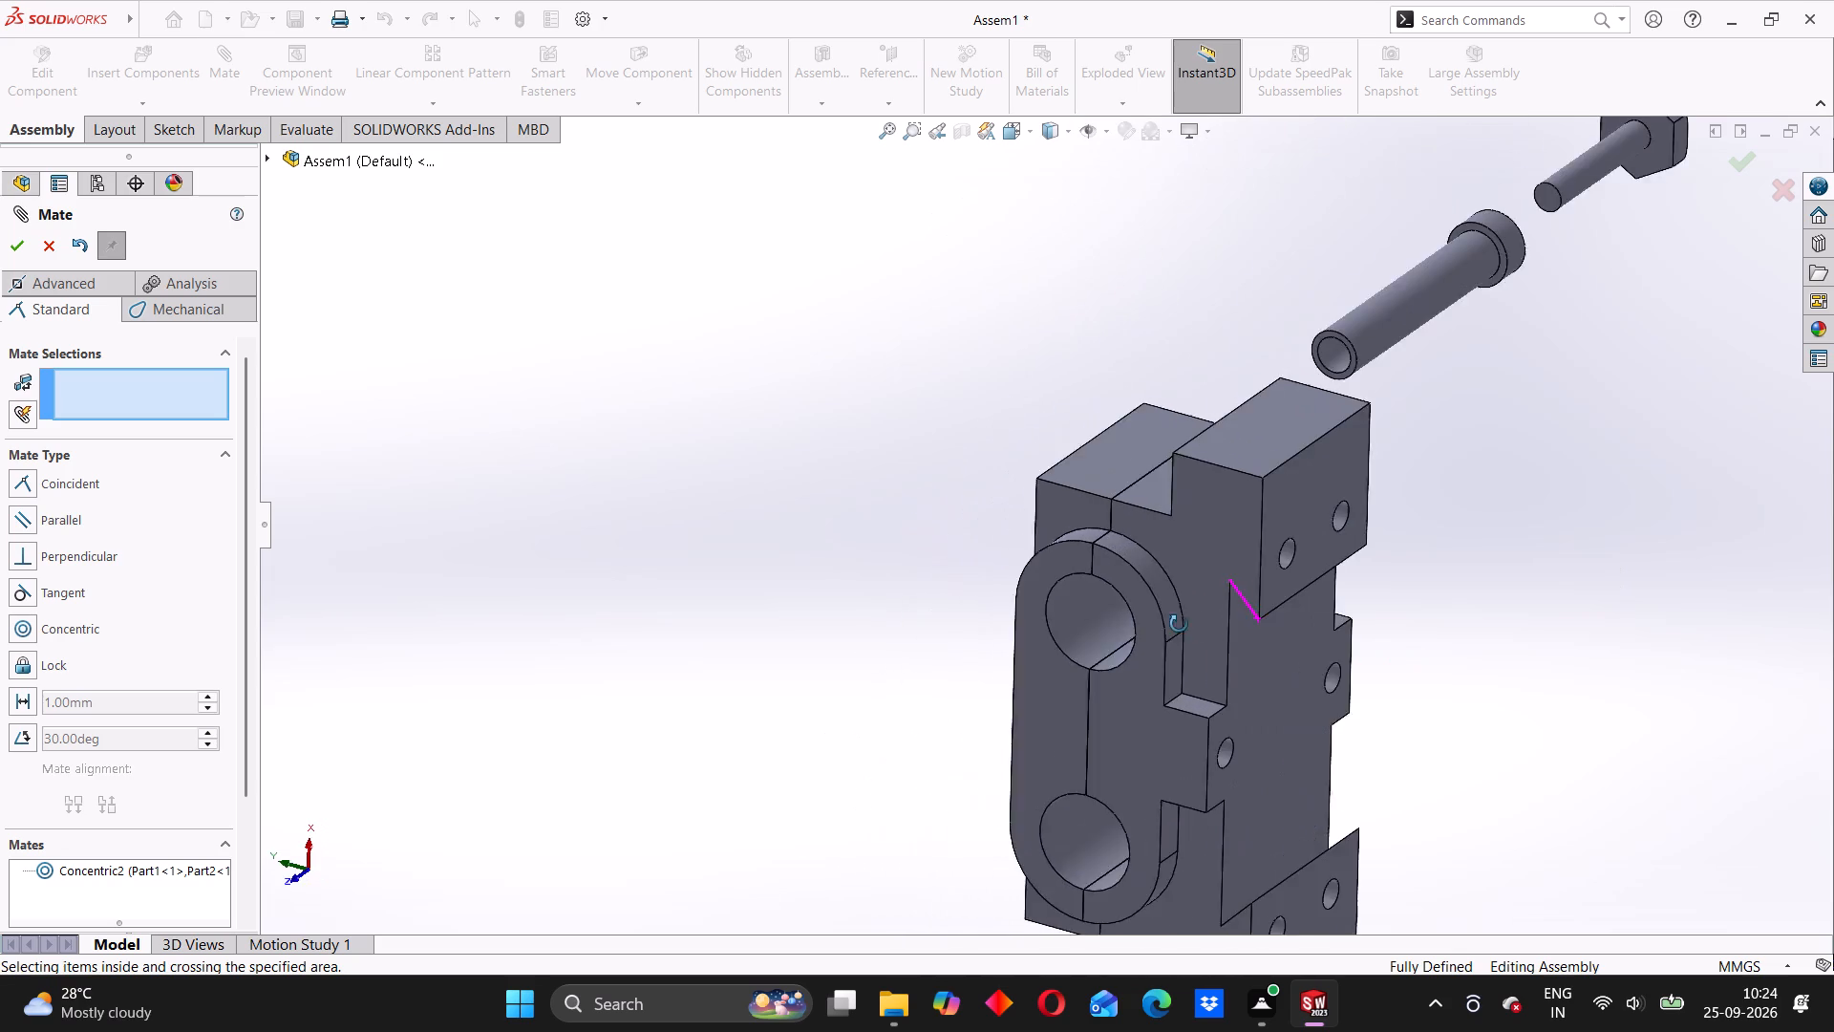
{"action": "middle_click_drag", "start_coordinate": [1179, 624], "coordinate": [1214, 593]}
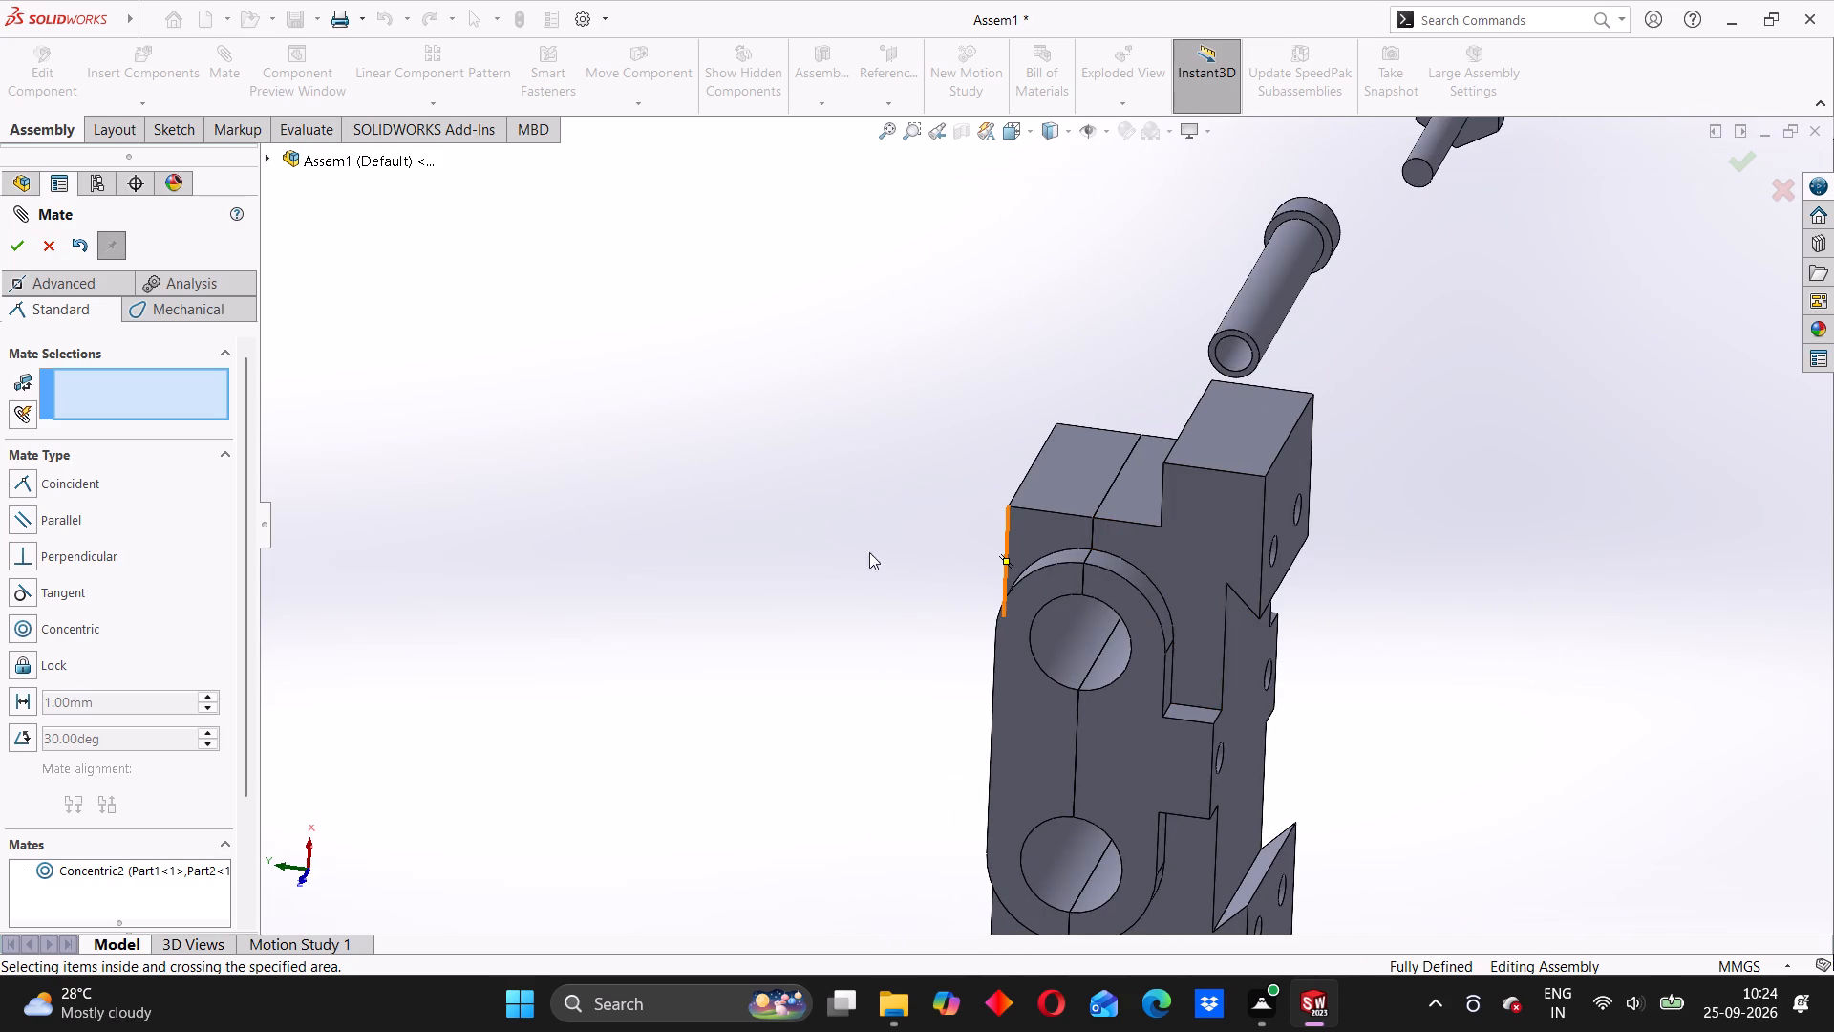
{"action": "middle_click_drag", "start_coordinate": [817, 523], "coordinate": [947, 547]}
{"action": "scroll", "coordinate": [910, 543], "scroll_direction": "down", "scroll_amount": 4}
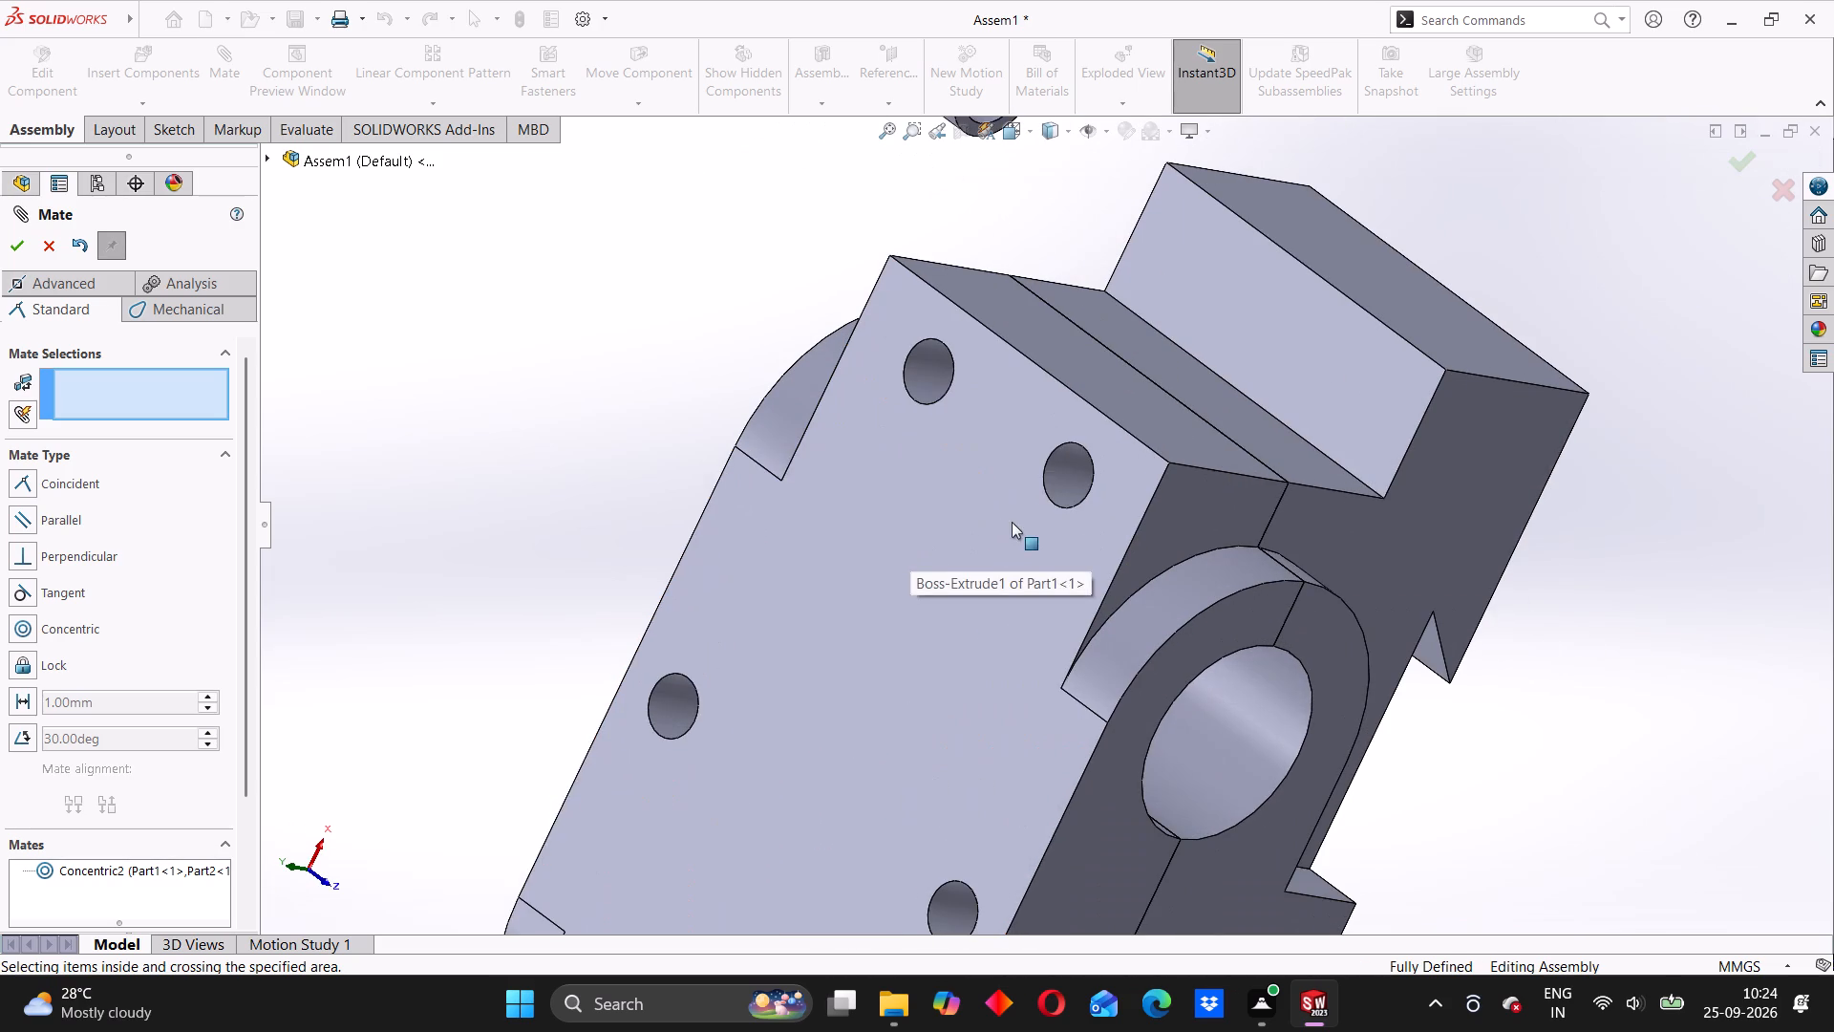
{"action": "left_click_drag", "start_coordinate": [1120, 461], "coordinate": [1114, 474]}
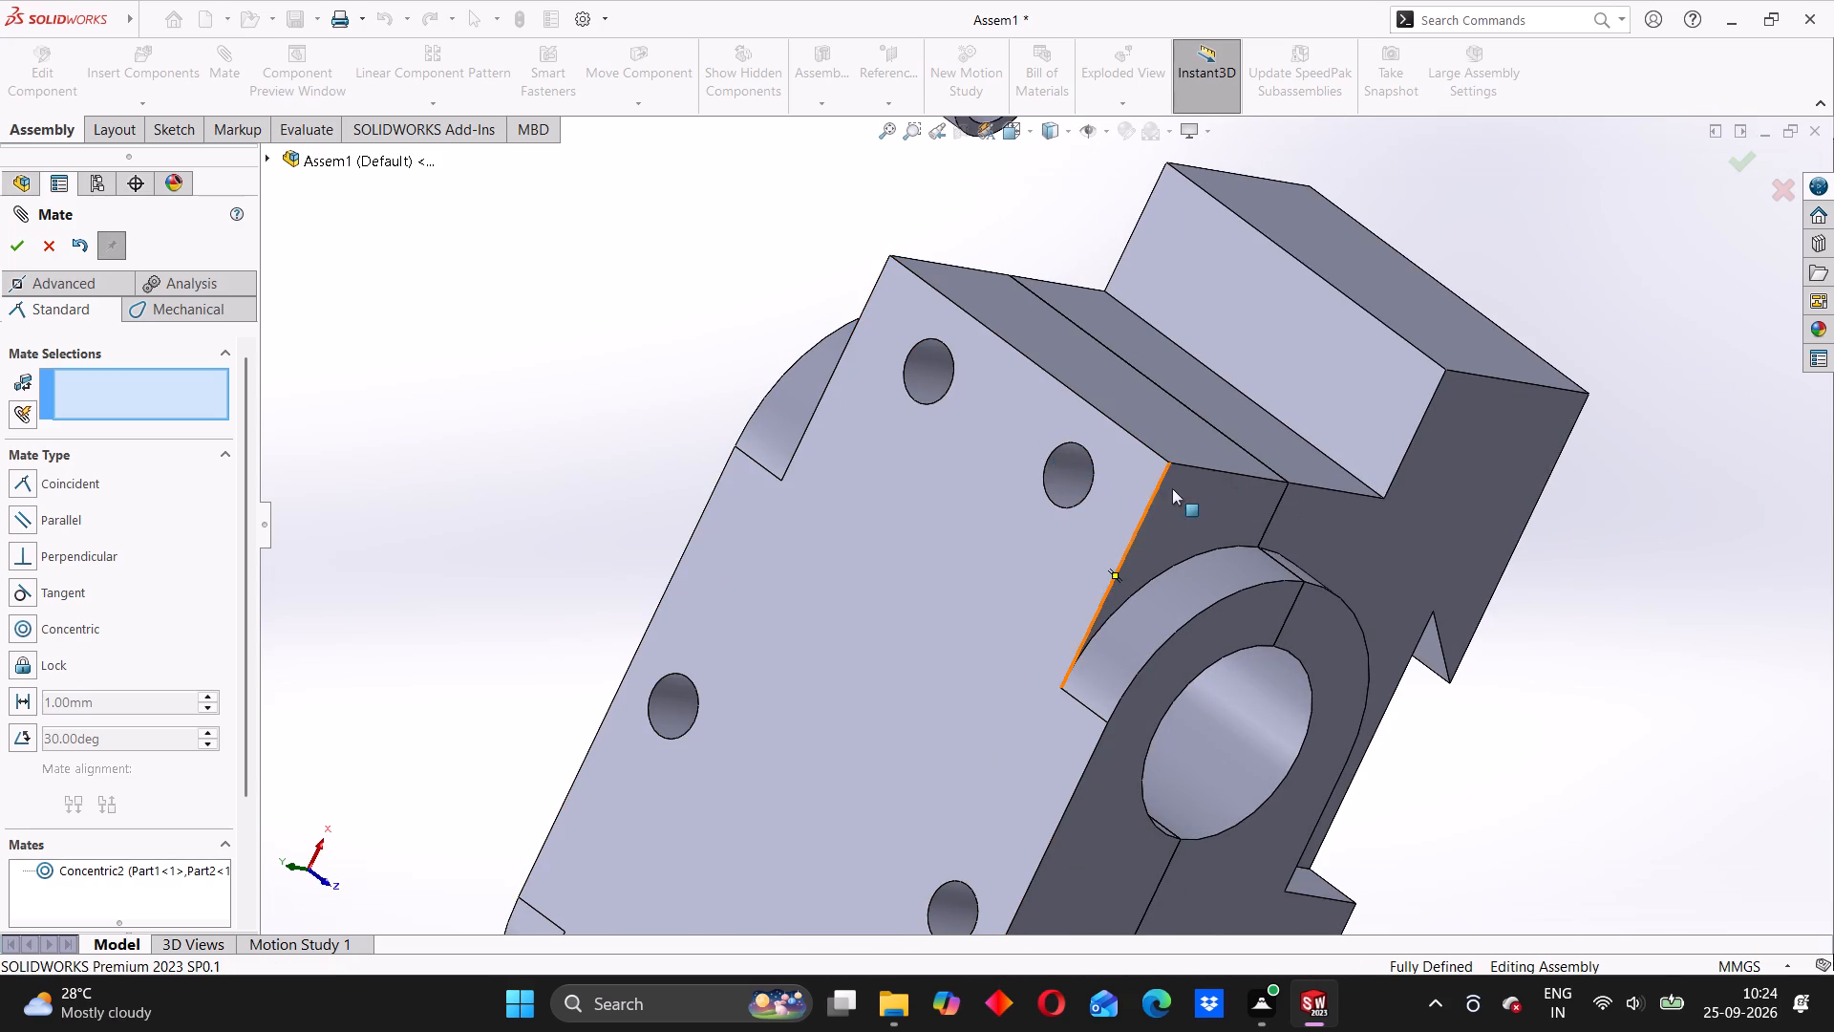
{"action": "scroll", "coordinate": [1137, 497], "scroll_direction": "up", "scroll_amount": 2}
{"action": "scroll", "coordinate": [1181, 614], "scroll_direction": "up", "scroll_amount": 3}
{"action": "scroll", "coordinate": [1114, 569], "scroll_direction": "up", "scroll_amount": 4}
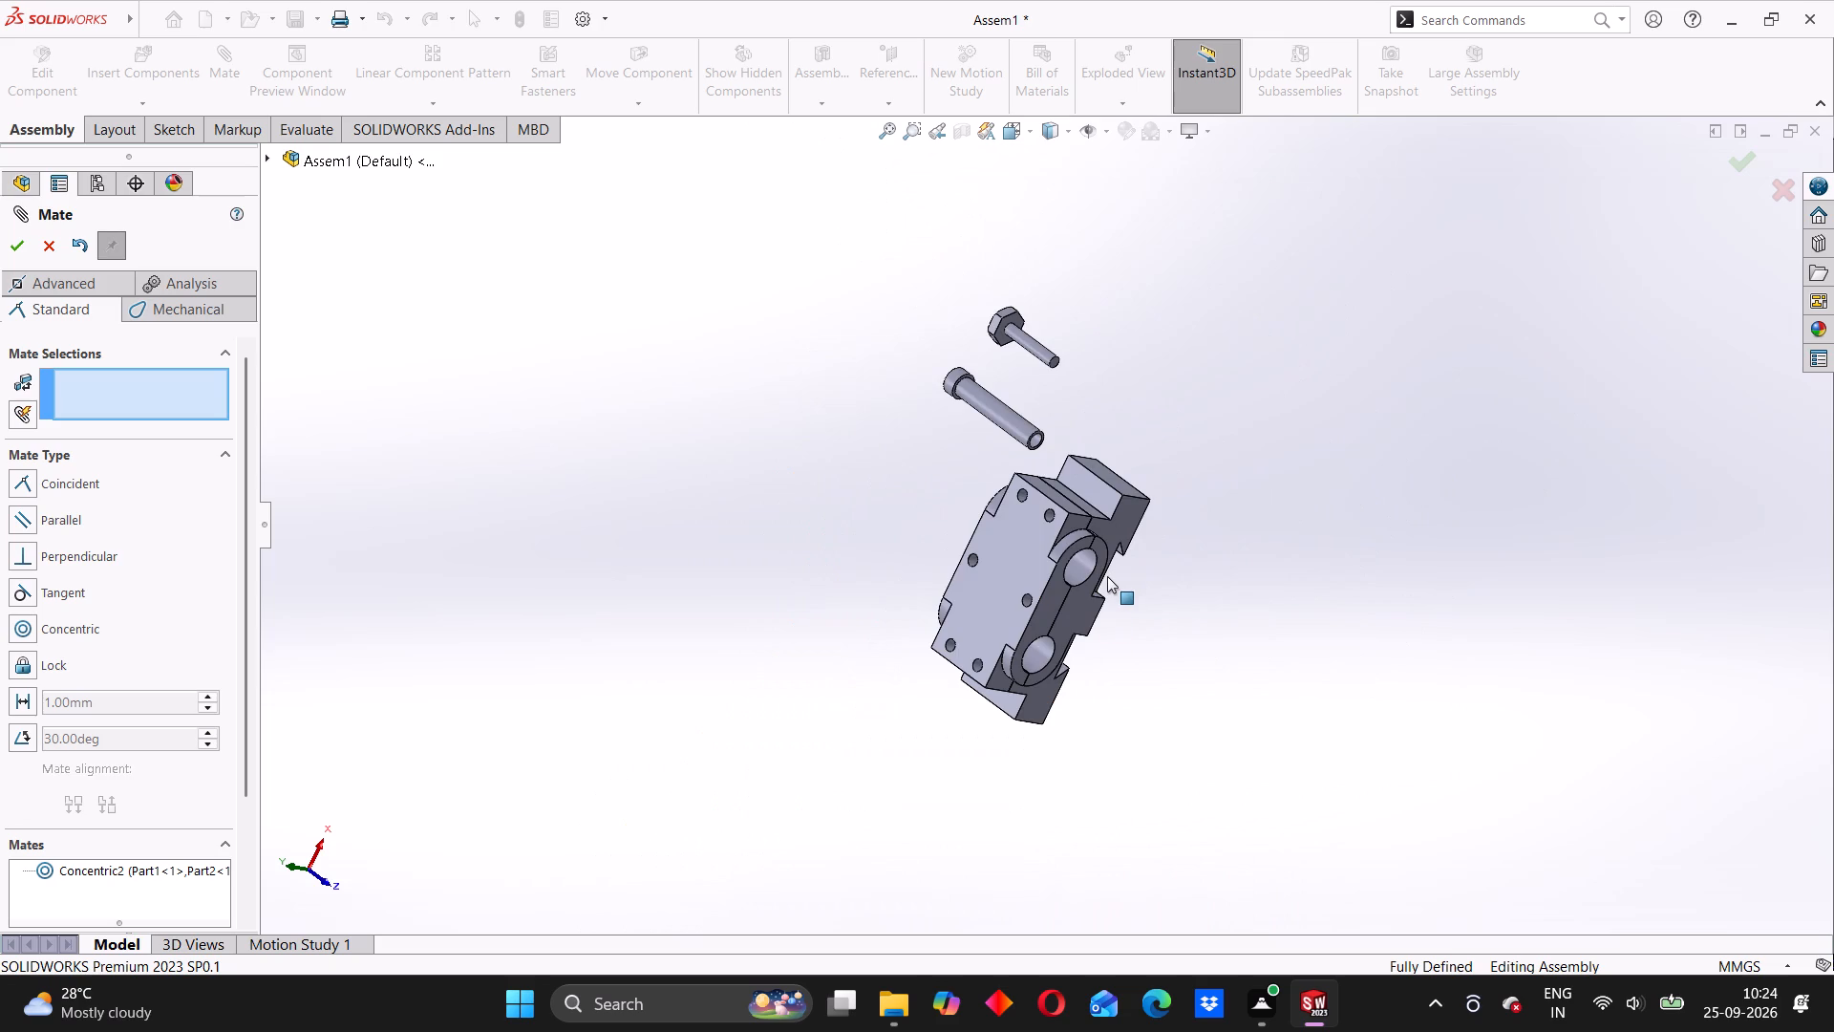
{"action": "scroll", "coordinate": [1099, 608], "scroll_direction": "up", "scroll_amount": 1}
{"action": "middle_click_drag", "start_coordinate": [1099, 608], "coordinate": [1140, 441]}
{"action": "scroll", "coordinate": [1058, 477], "scroll_direction": "down", "scroll_amount": 1}
{"action": "middle_click_drag", "start_coordinate": [1256, 527], "coordinate": [1208, 696]}
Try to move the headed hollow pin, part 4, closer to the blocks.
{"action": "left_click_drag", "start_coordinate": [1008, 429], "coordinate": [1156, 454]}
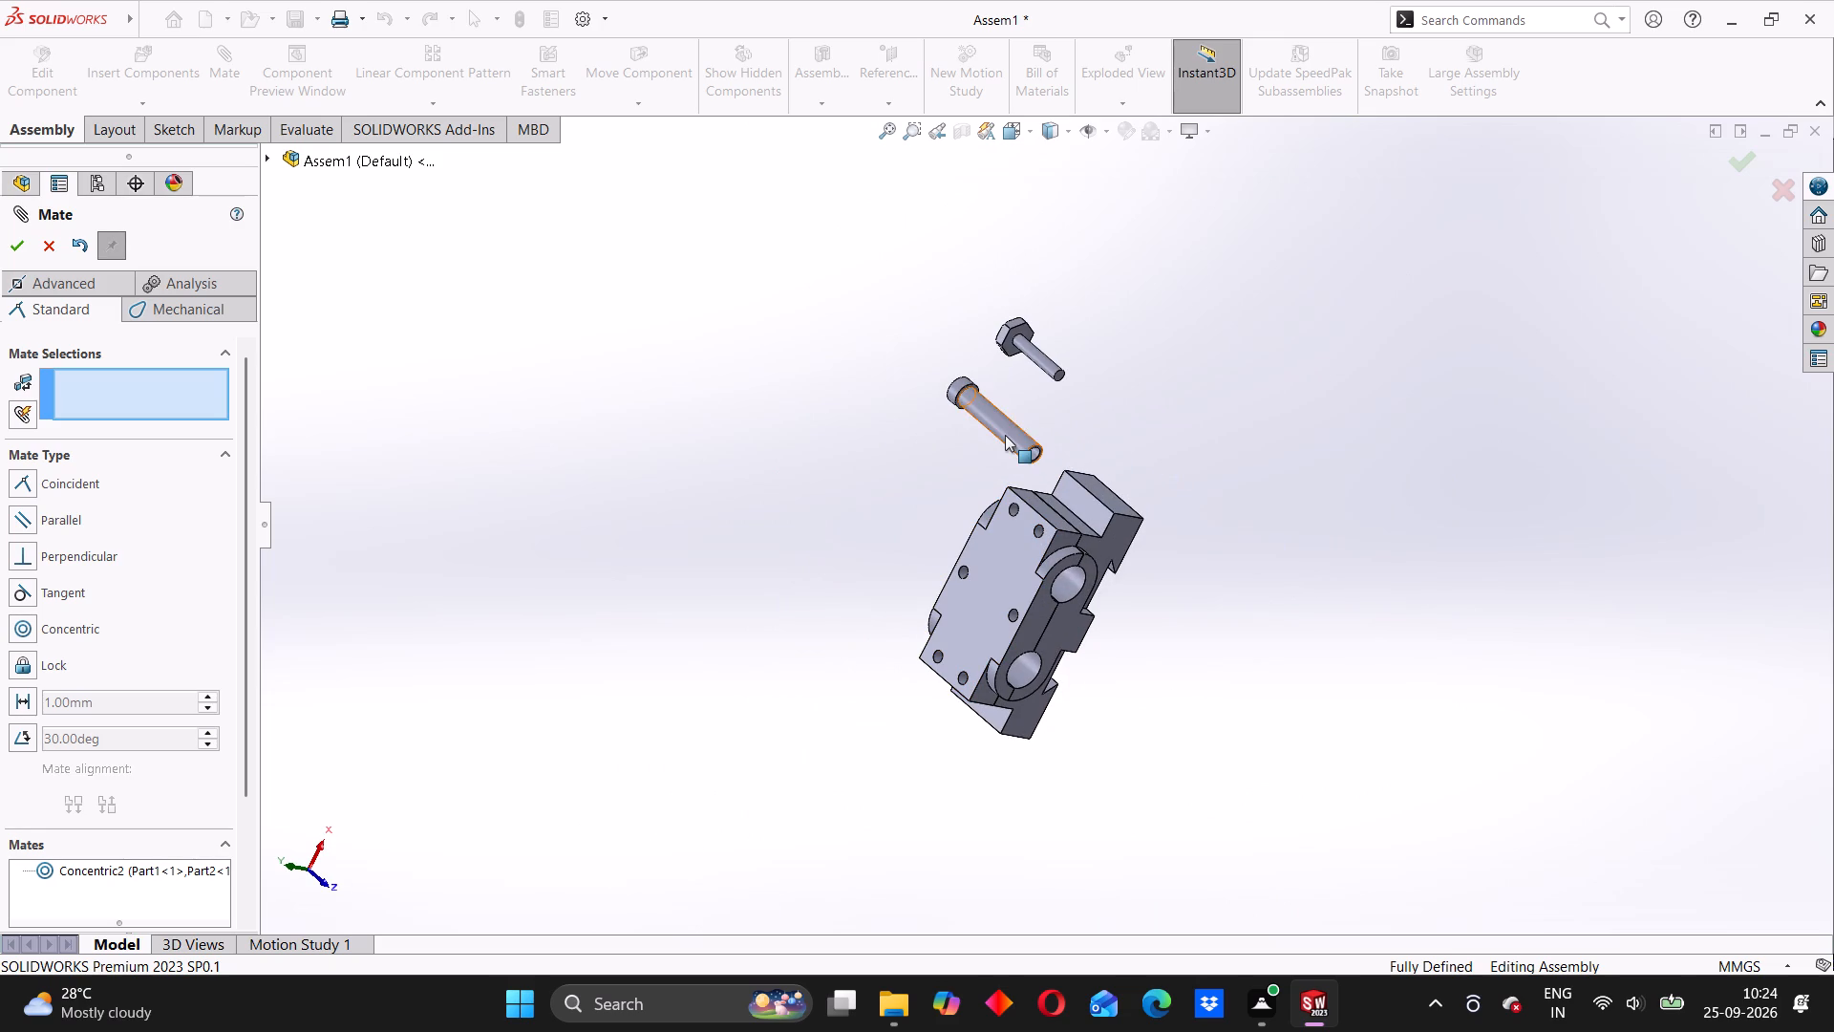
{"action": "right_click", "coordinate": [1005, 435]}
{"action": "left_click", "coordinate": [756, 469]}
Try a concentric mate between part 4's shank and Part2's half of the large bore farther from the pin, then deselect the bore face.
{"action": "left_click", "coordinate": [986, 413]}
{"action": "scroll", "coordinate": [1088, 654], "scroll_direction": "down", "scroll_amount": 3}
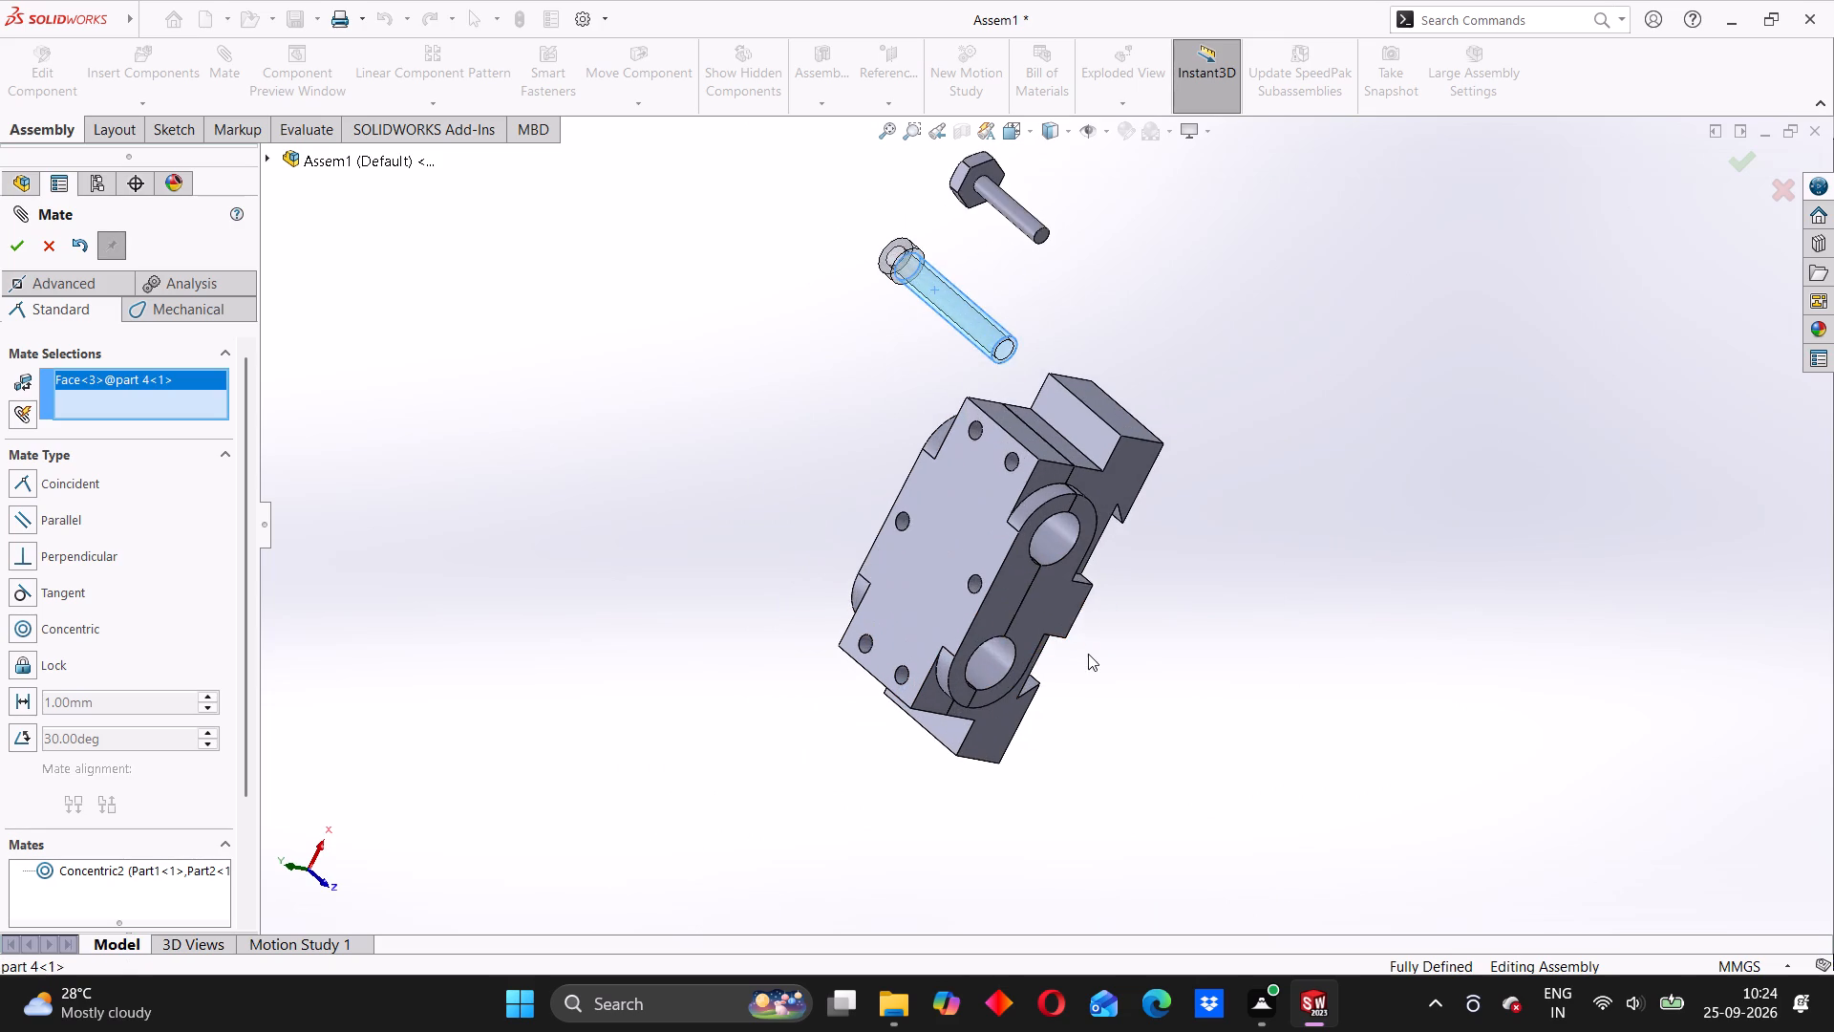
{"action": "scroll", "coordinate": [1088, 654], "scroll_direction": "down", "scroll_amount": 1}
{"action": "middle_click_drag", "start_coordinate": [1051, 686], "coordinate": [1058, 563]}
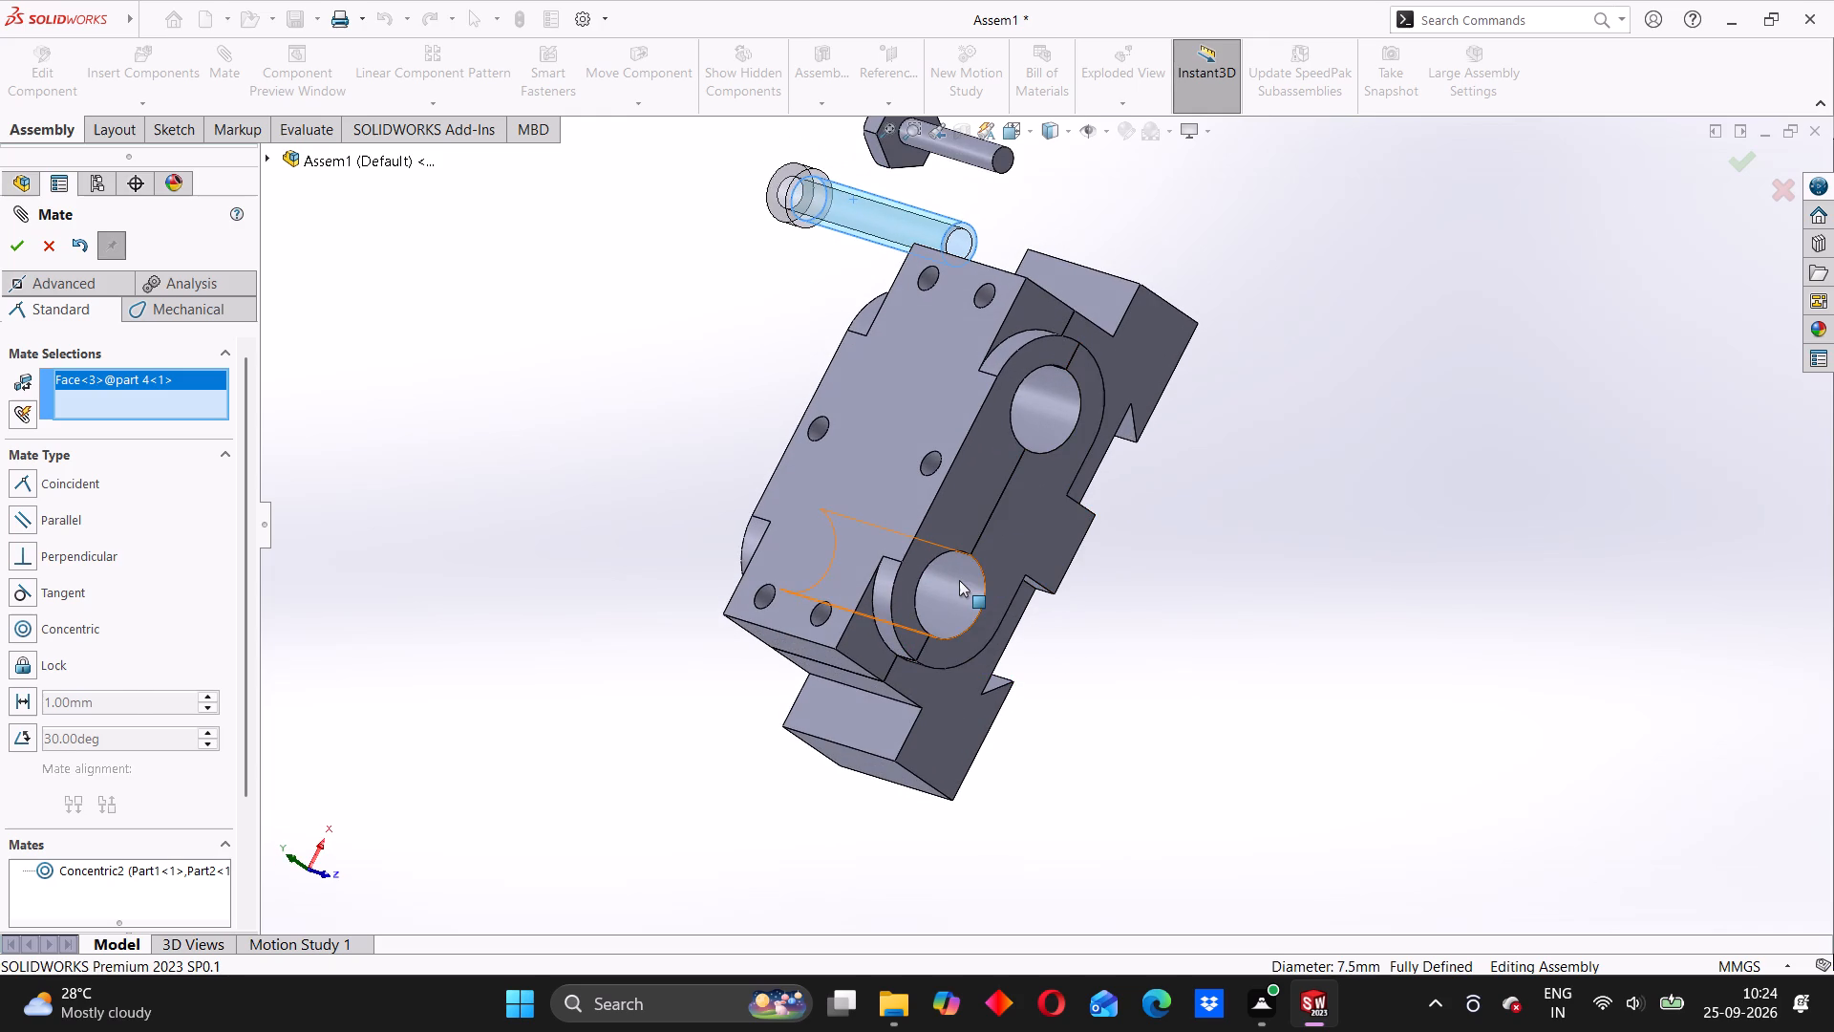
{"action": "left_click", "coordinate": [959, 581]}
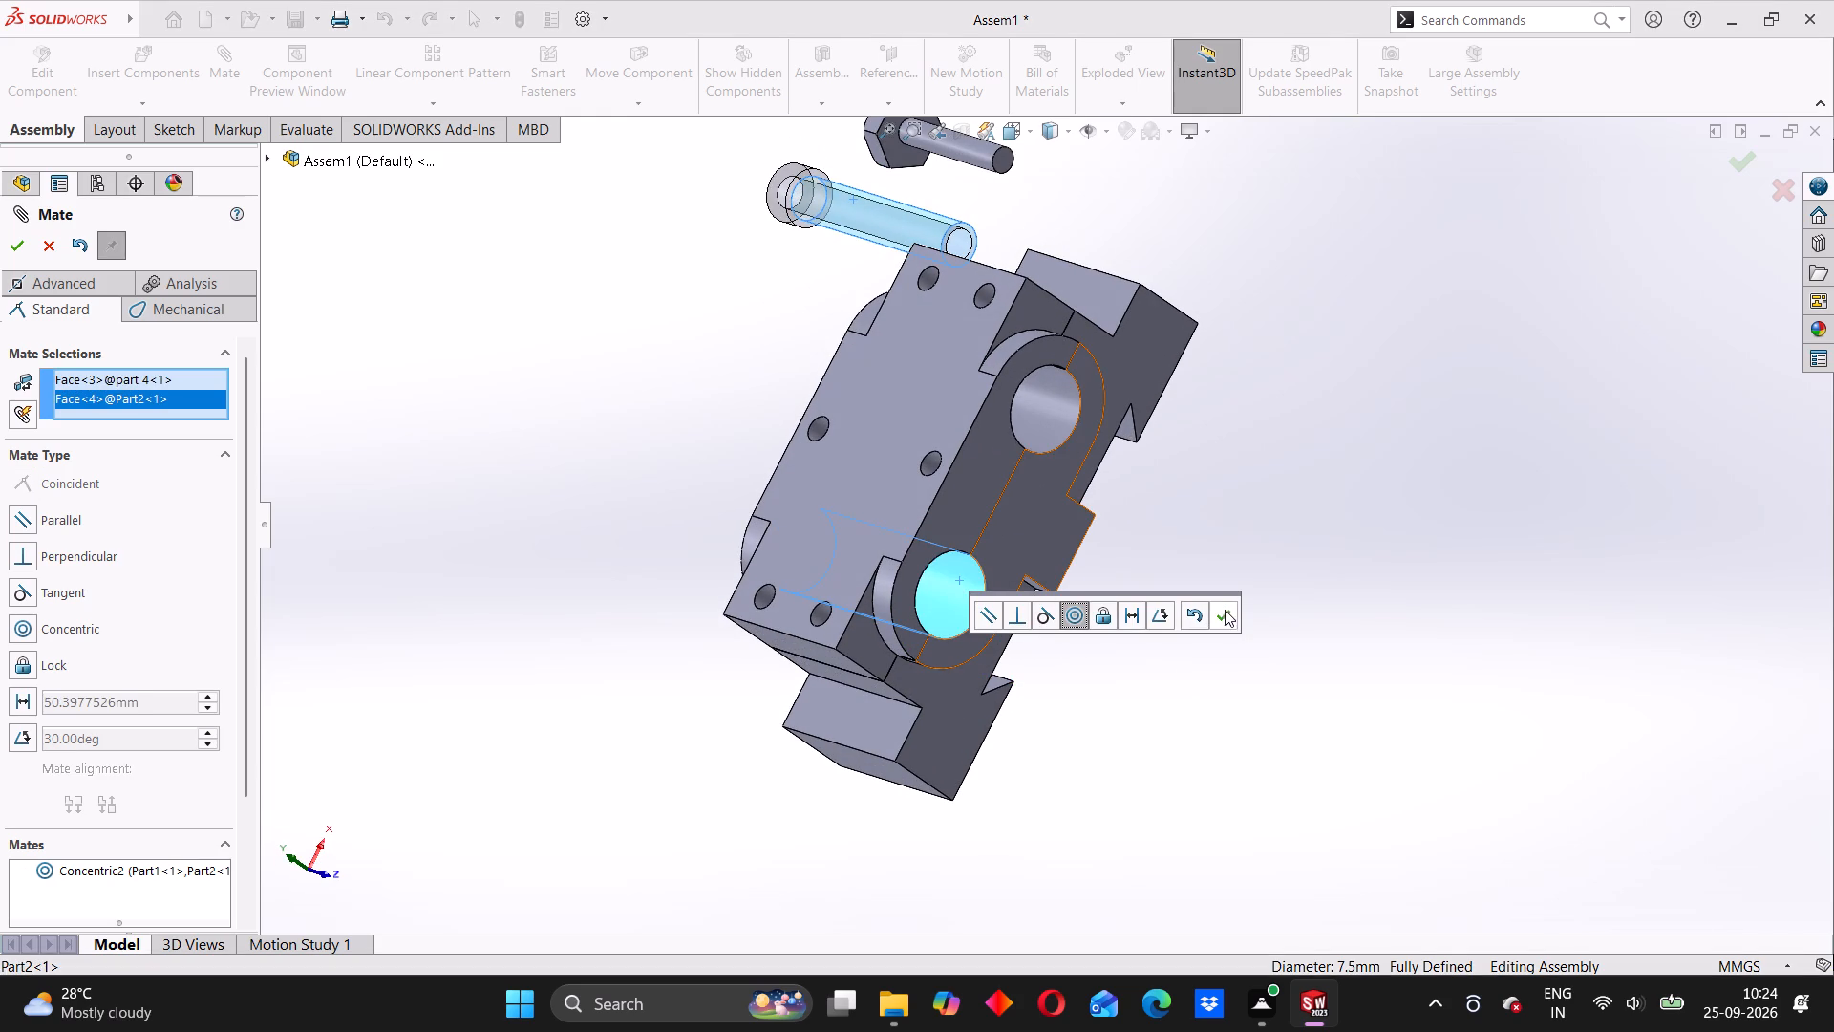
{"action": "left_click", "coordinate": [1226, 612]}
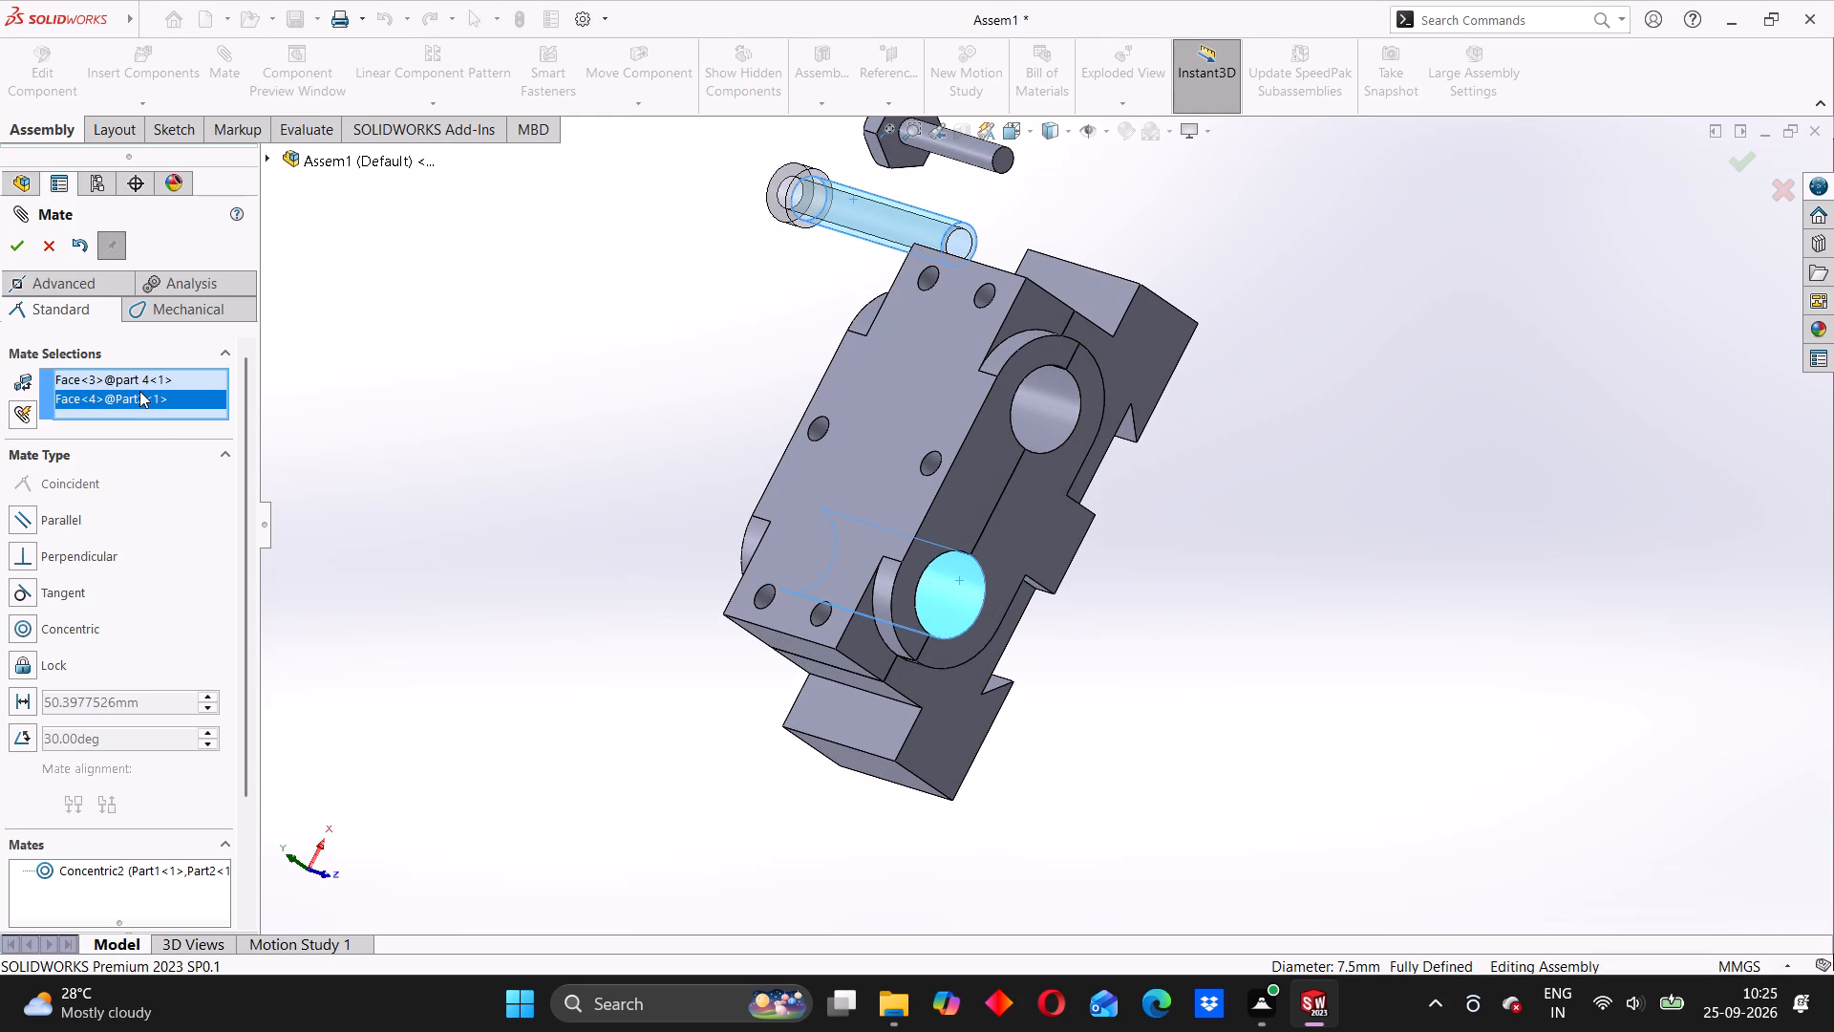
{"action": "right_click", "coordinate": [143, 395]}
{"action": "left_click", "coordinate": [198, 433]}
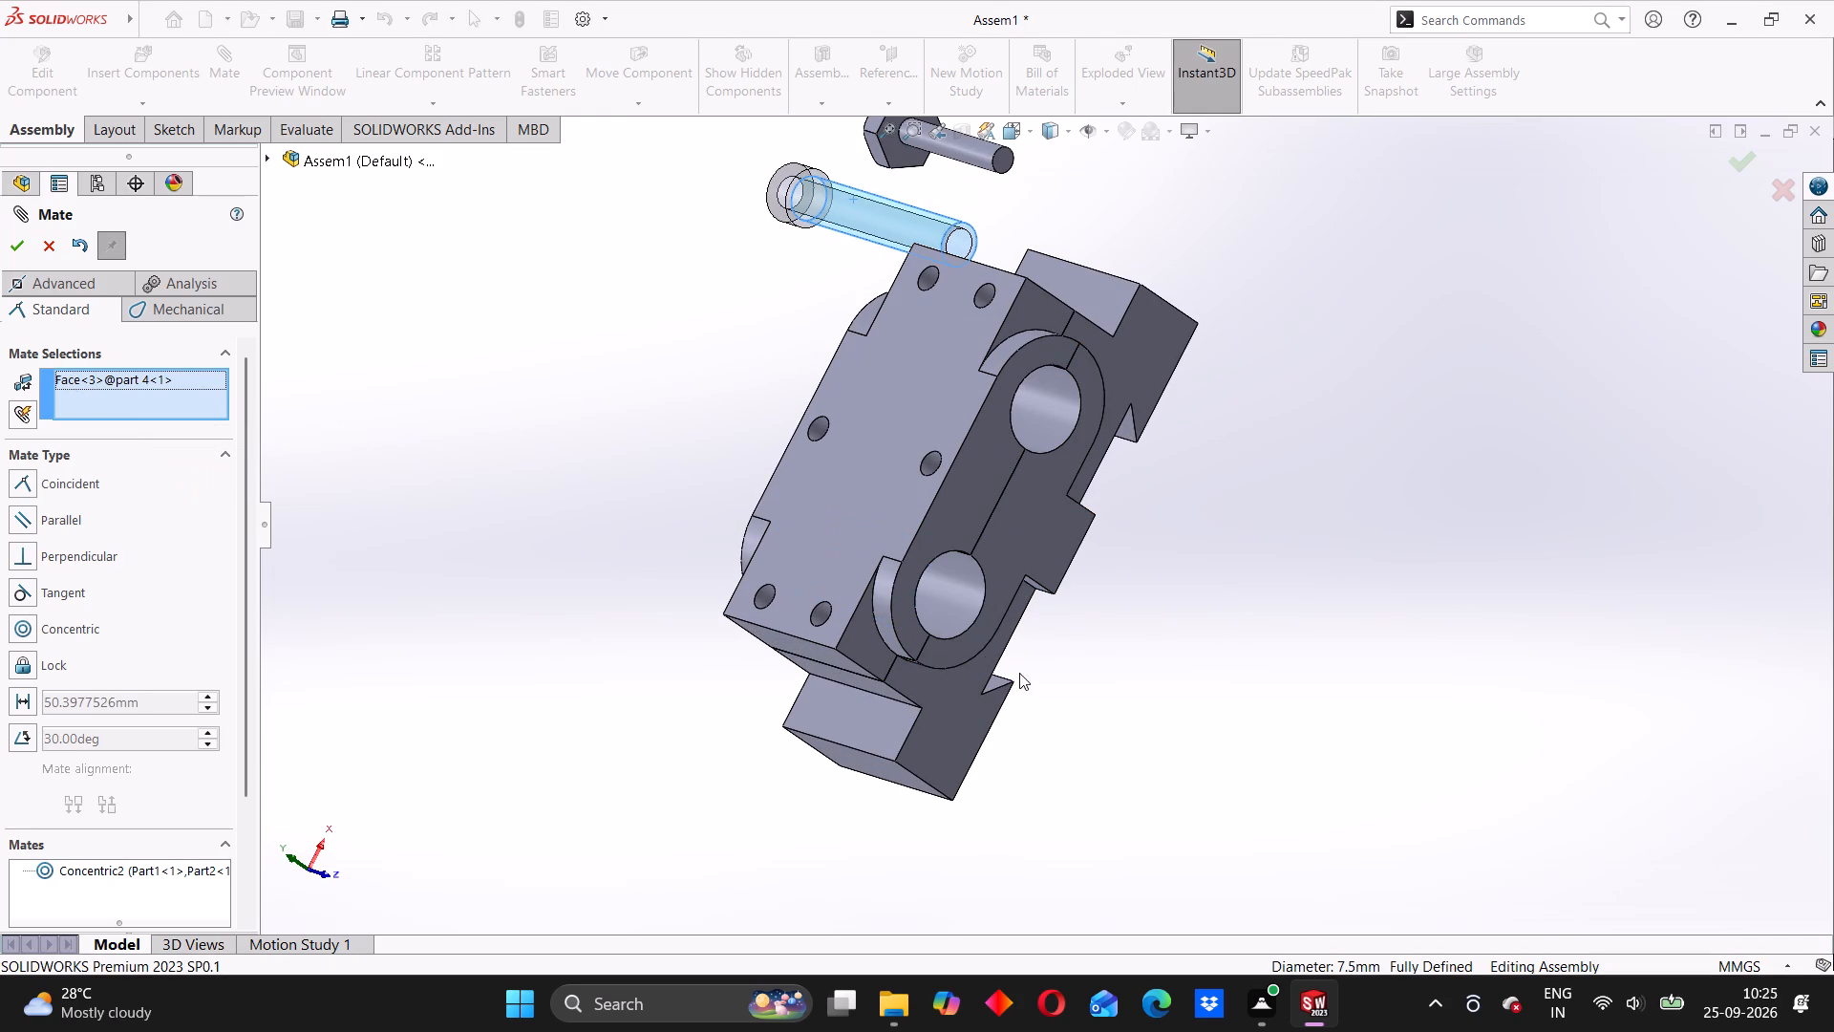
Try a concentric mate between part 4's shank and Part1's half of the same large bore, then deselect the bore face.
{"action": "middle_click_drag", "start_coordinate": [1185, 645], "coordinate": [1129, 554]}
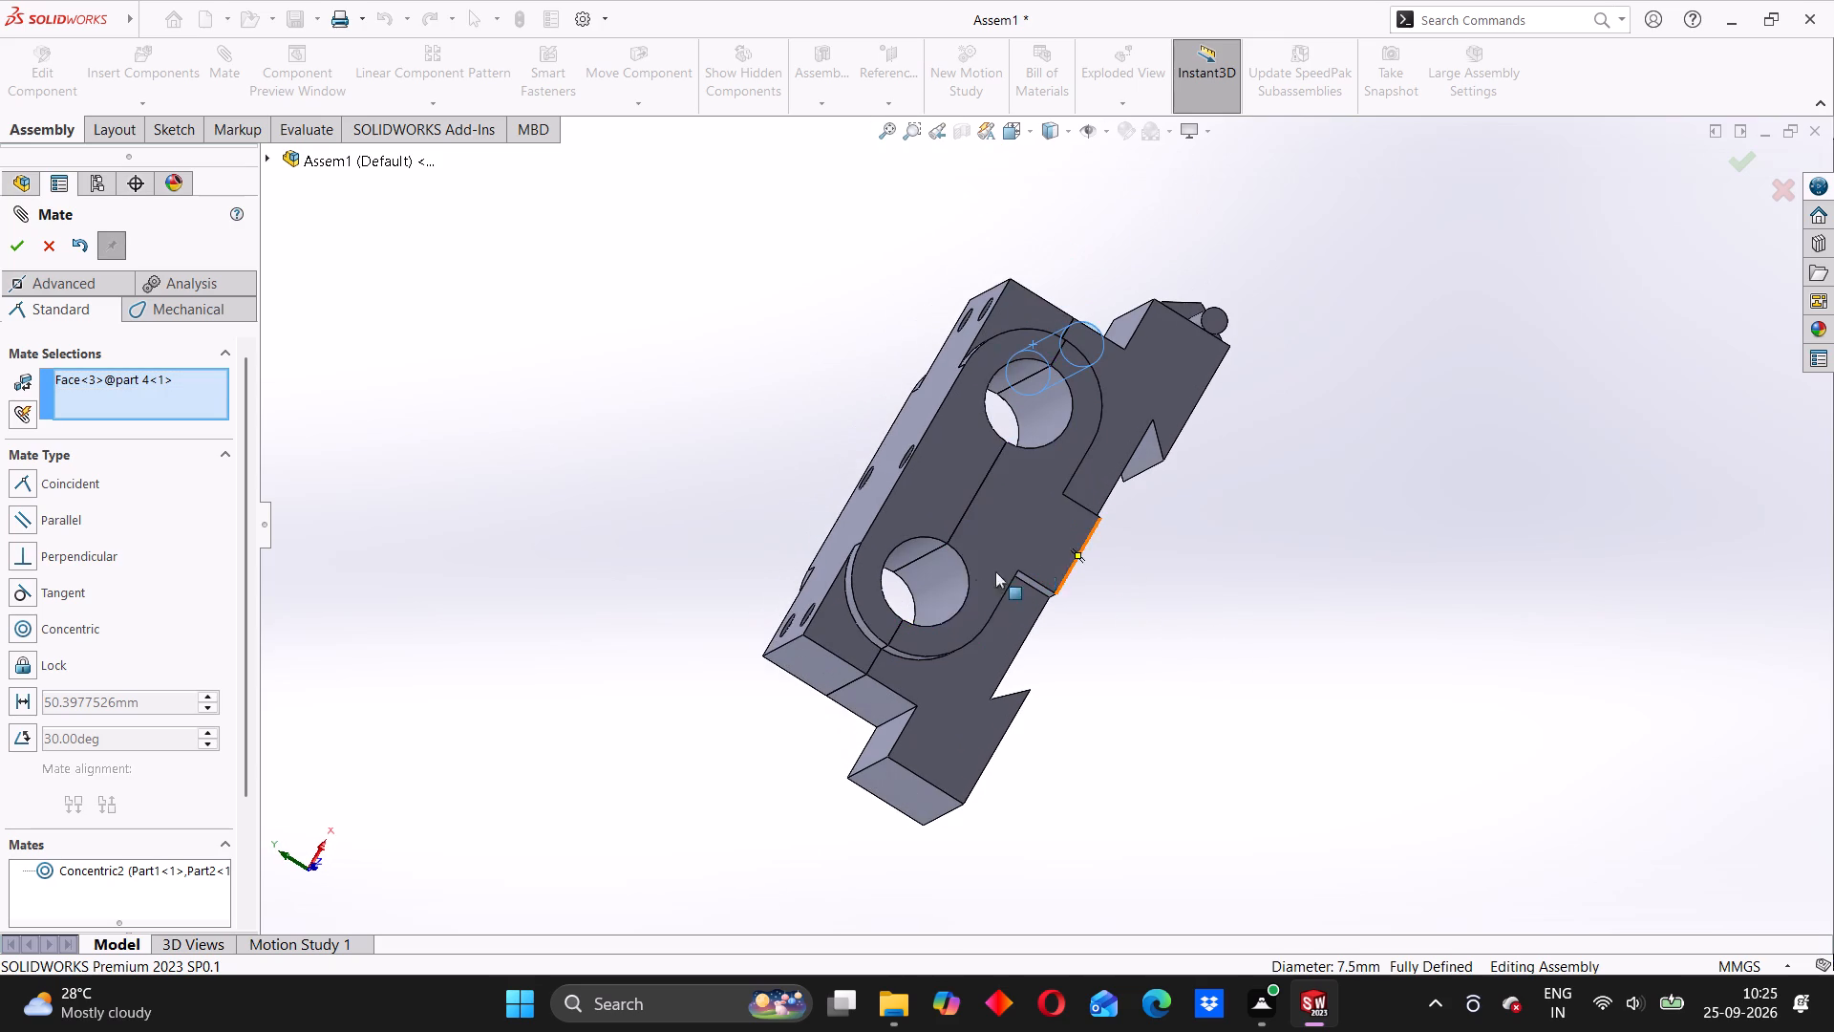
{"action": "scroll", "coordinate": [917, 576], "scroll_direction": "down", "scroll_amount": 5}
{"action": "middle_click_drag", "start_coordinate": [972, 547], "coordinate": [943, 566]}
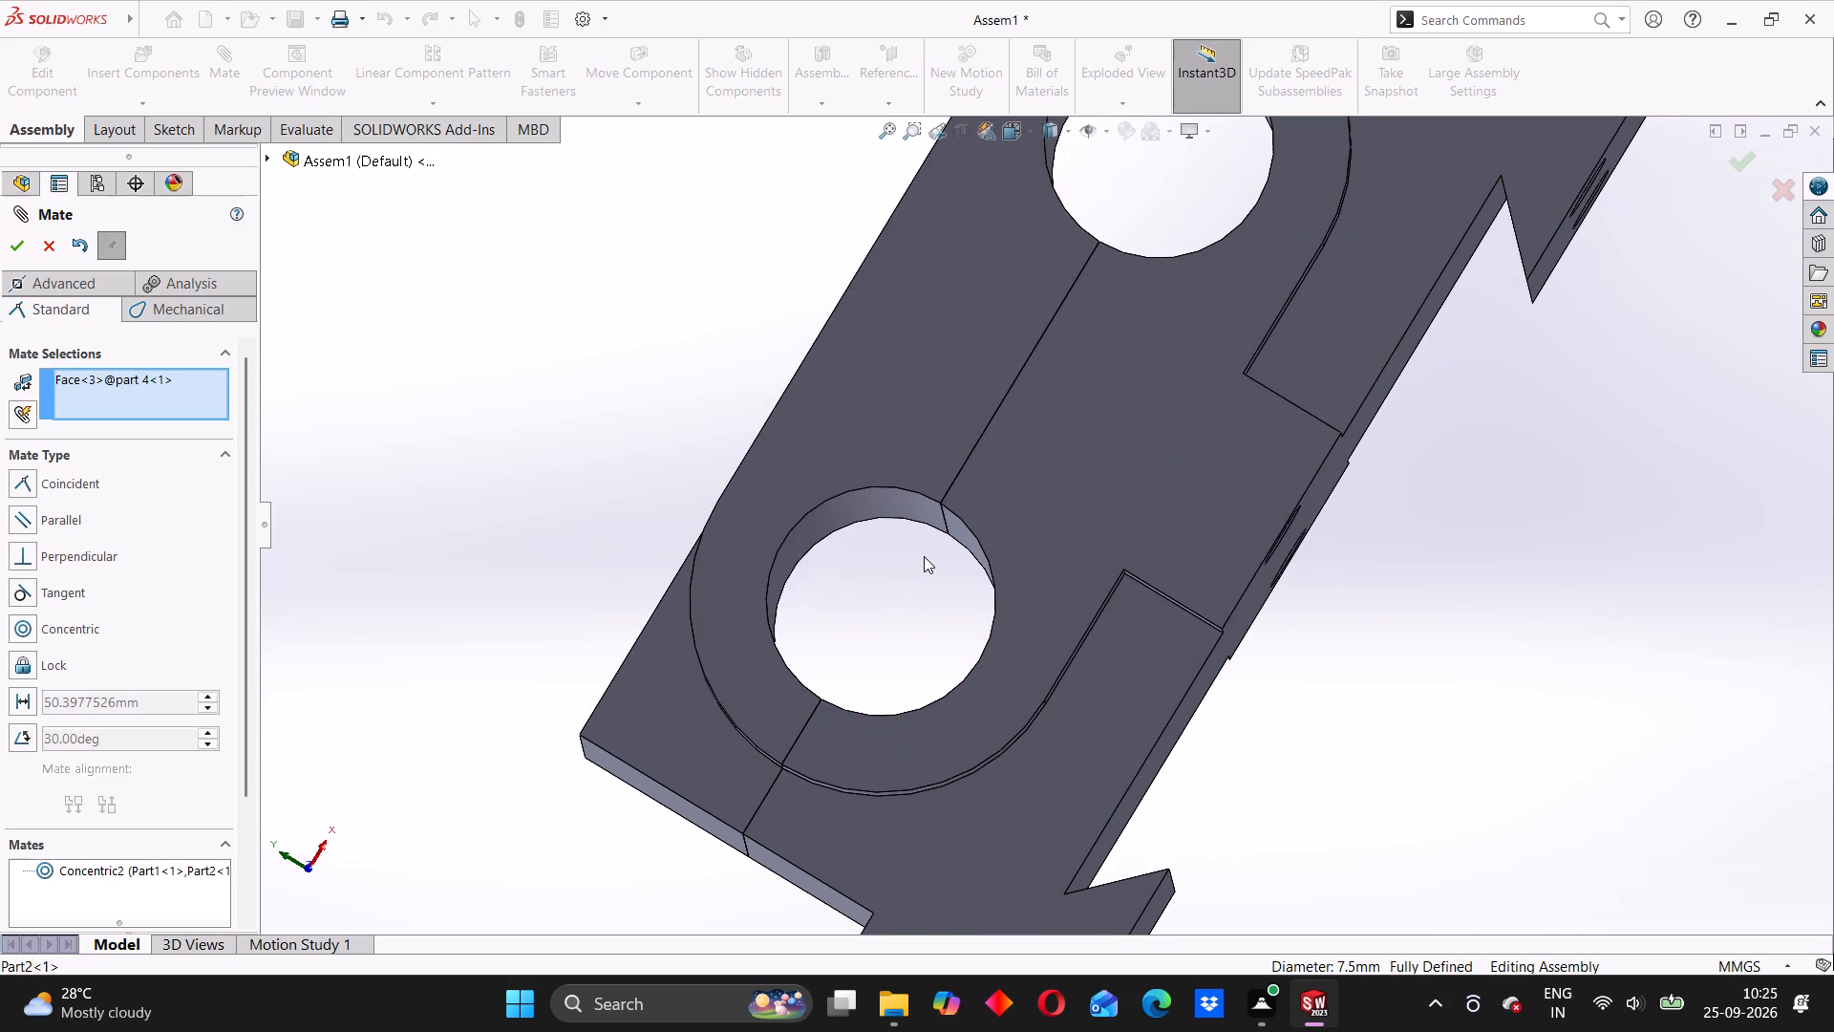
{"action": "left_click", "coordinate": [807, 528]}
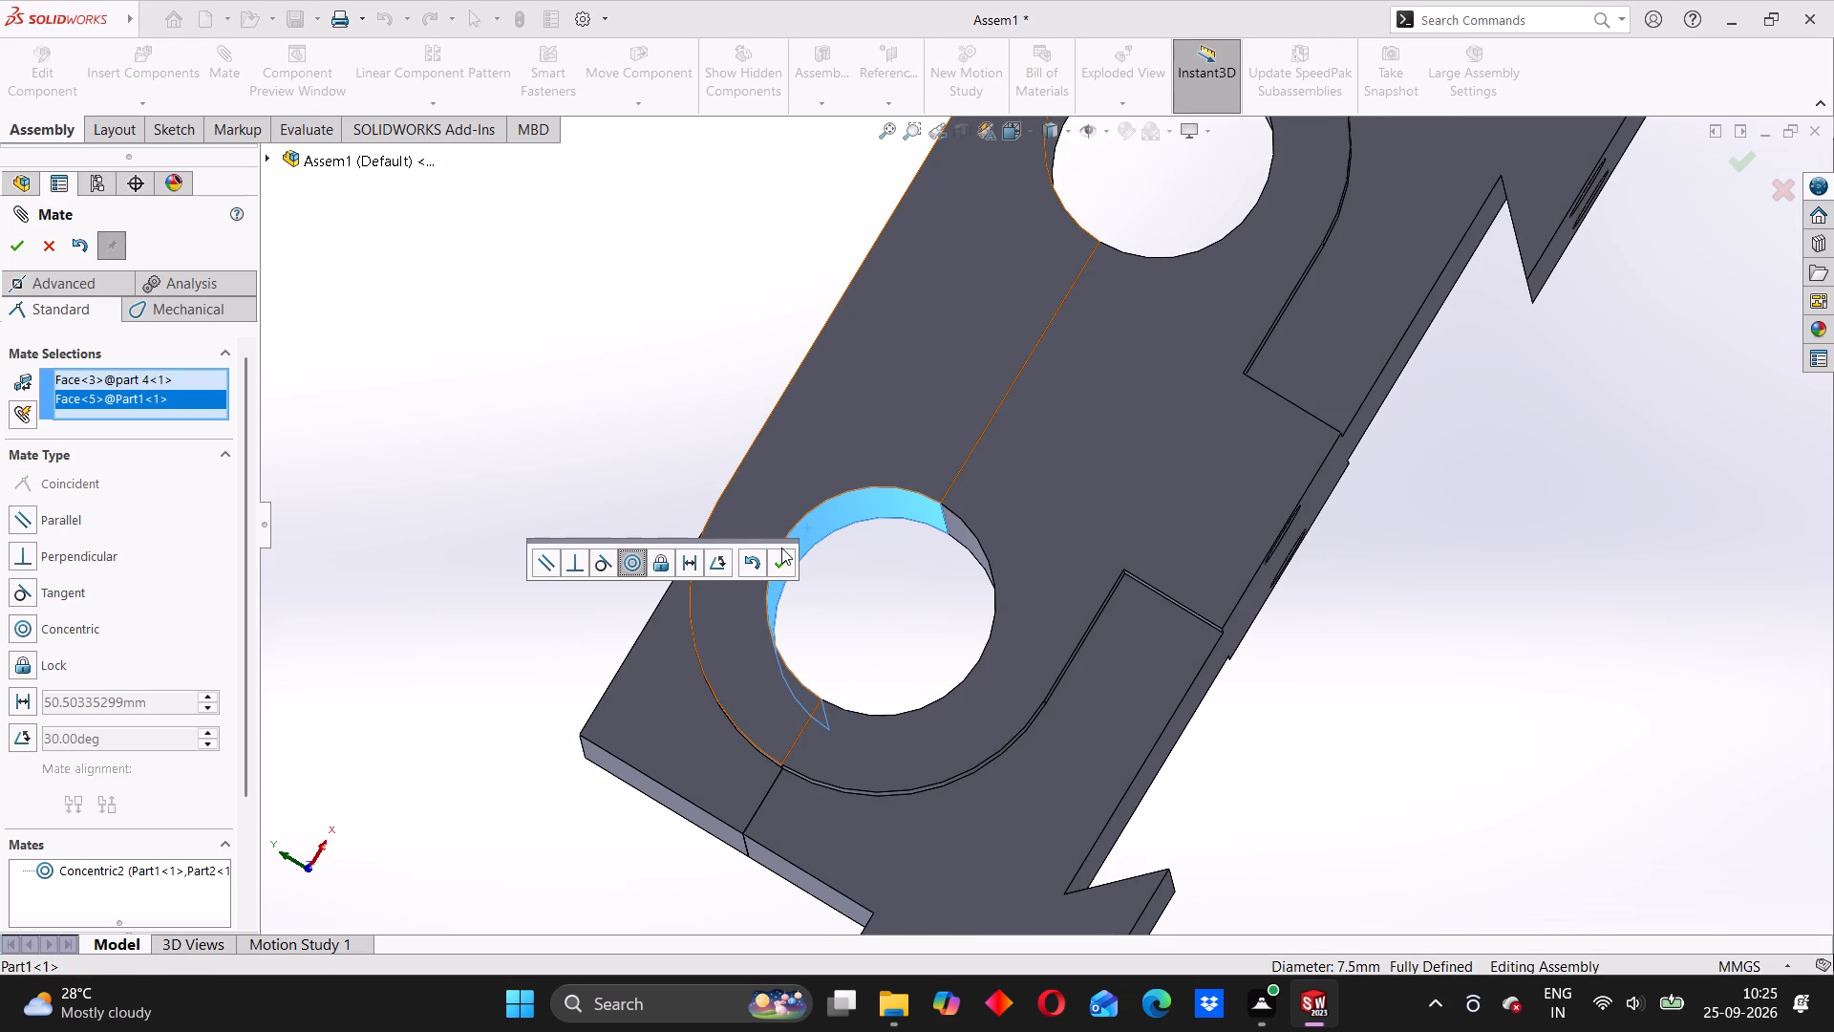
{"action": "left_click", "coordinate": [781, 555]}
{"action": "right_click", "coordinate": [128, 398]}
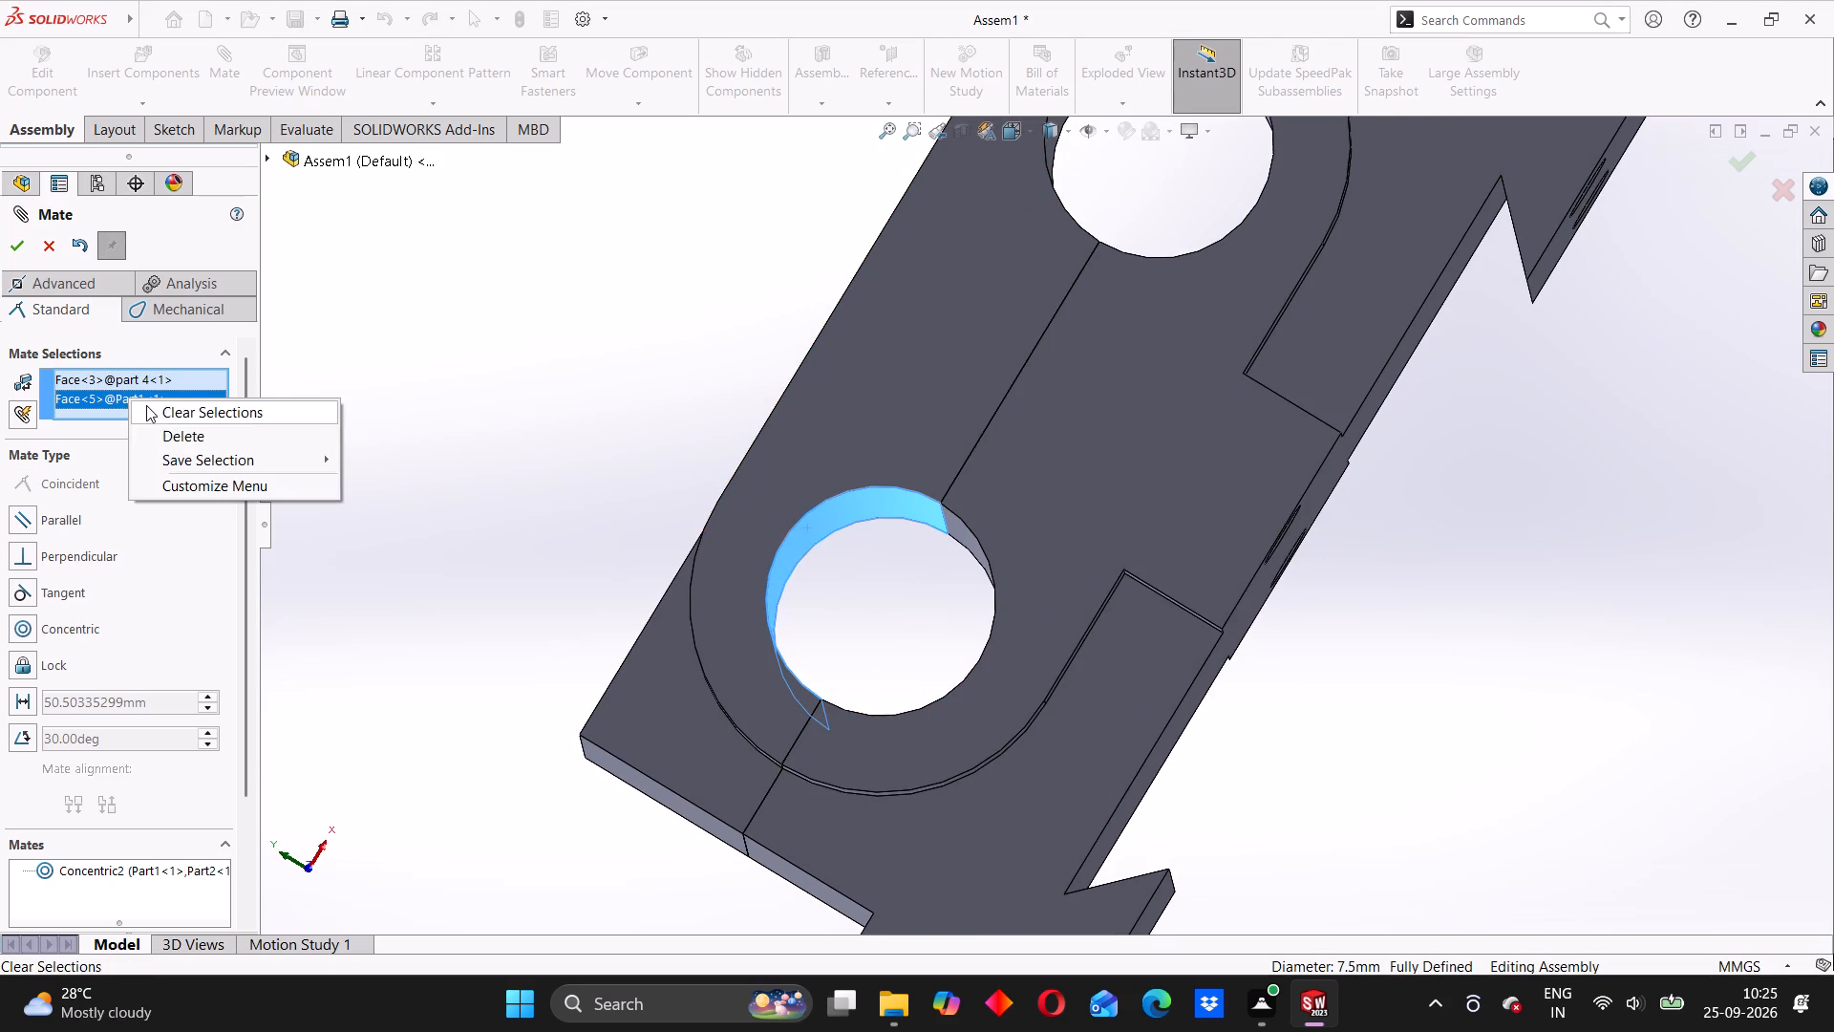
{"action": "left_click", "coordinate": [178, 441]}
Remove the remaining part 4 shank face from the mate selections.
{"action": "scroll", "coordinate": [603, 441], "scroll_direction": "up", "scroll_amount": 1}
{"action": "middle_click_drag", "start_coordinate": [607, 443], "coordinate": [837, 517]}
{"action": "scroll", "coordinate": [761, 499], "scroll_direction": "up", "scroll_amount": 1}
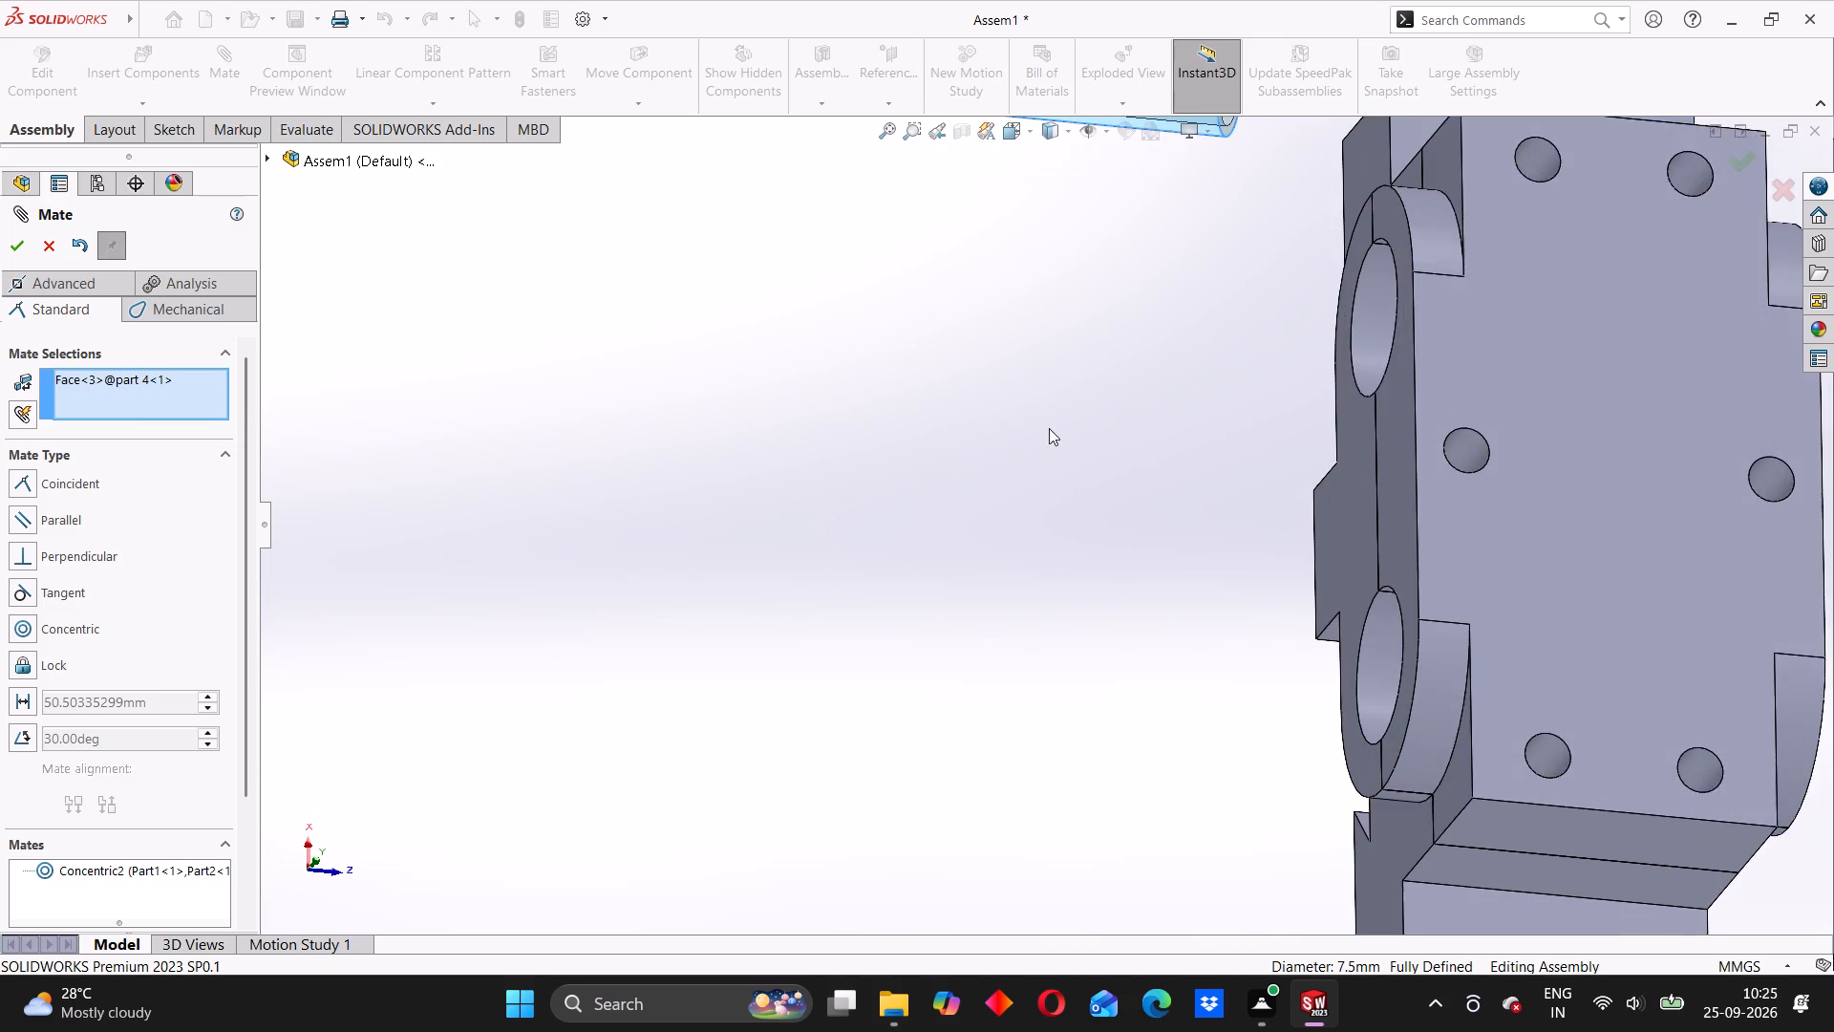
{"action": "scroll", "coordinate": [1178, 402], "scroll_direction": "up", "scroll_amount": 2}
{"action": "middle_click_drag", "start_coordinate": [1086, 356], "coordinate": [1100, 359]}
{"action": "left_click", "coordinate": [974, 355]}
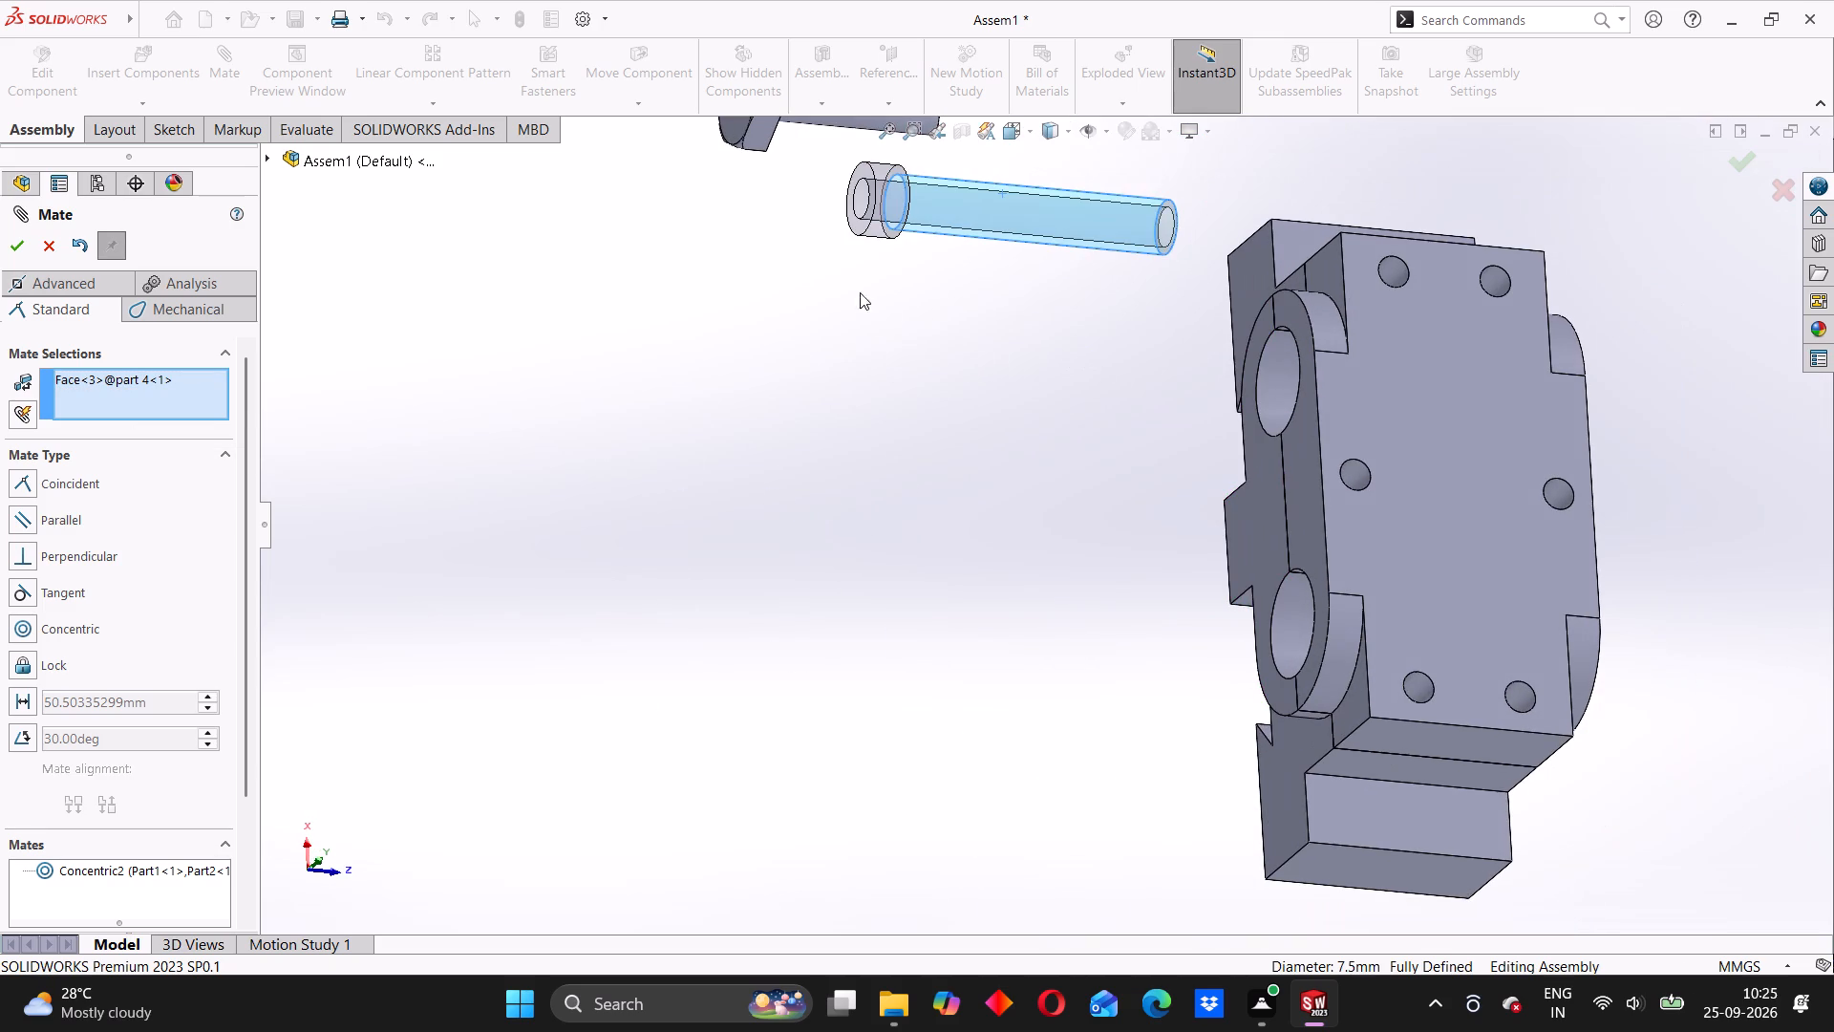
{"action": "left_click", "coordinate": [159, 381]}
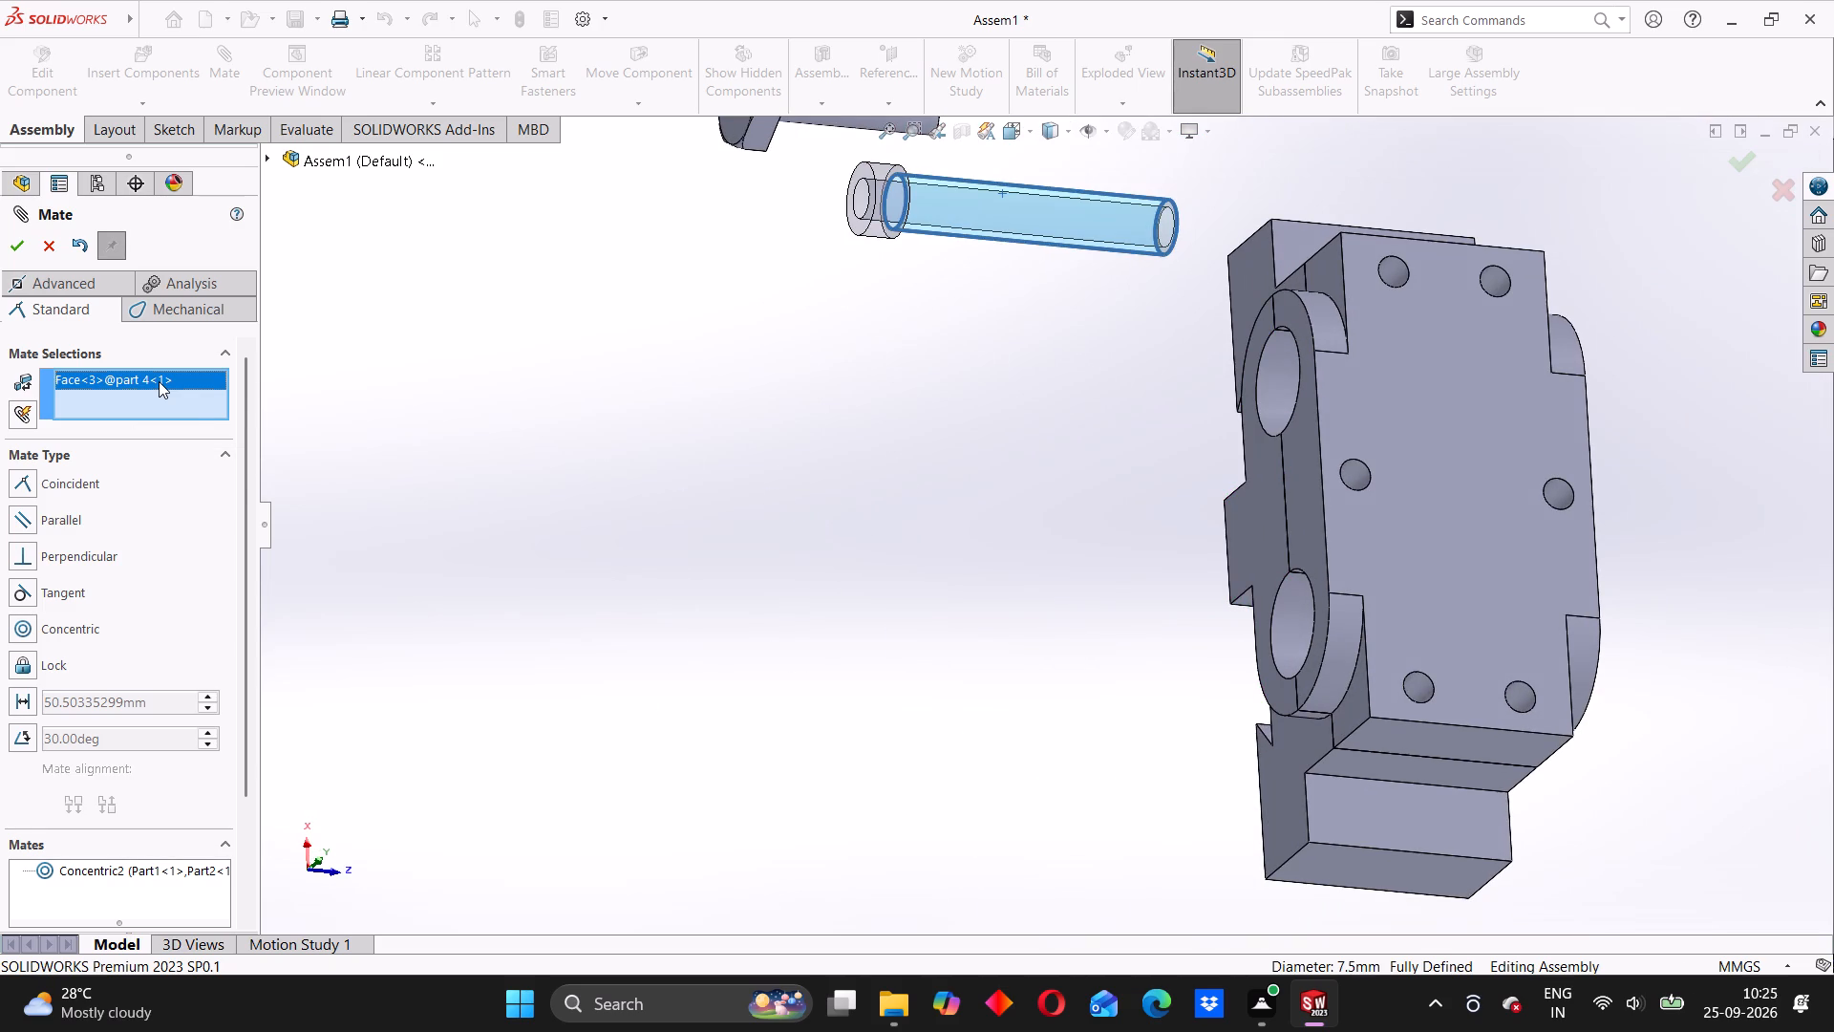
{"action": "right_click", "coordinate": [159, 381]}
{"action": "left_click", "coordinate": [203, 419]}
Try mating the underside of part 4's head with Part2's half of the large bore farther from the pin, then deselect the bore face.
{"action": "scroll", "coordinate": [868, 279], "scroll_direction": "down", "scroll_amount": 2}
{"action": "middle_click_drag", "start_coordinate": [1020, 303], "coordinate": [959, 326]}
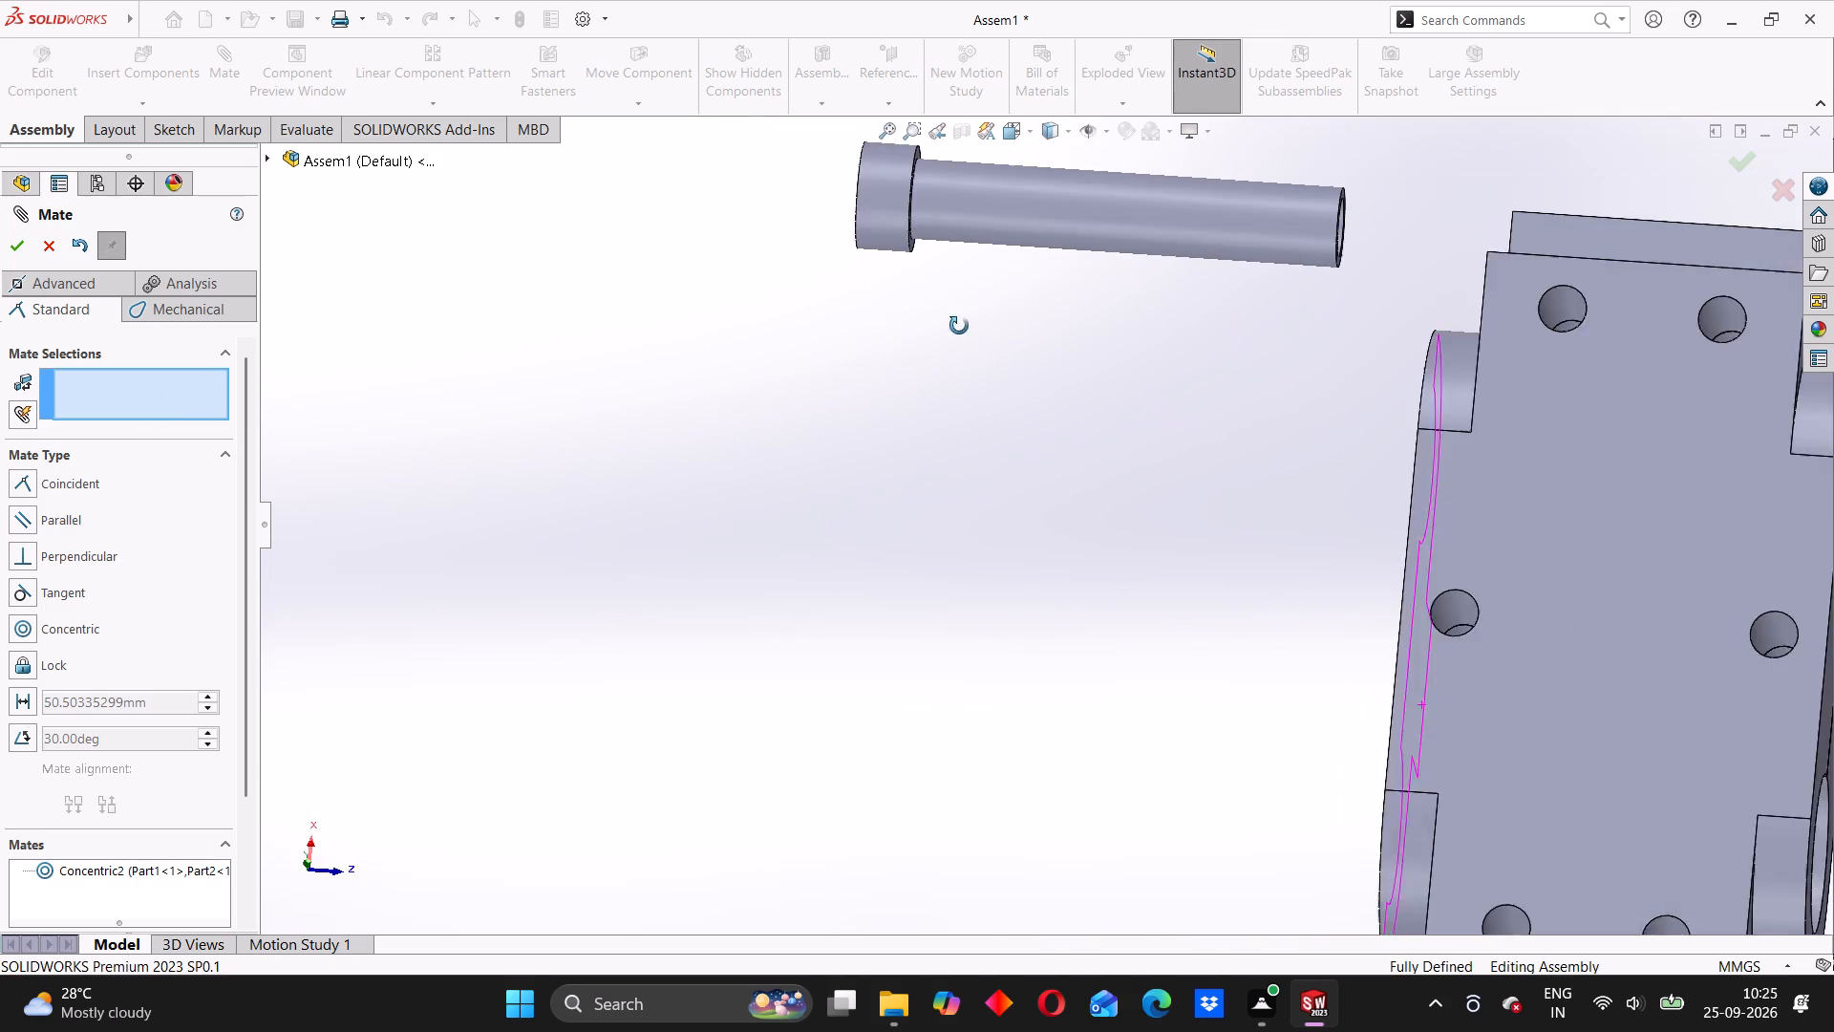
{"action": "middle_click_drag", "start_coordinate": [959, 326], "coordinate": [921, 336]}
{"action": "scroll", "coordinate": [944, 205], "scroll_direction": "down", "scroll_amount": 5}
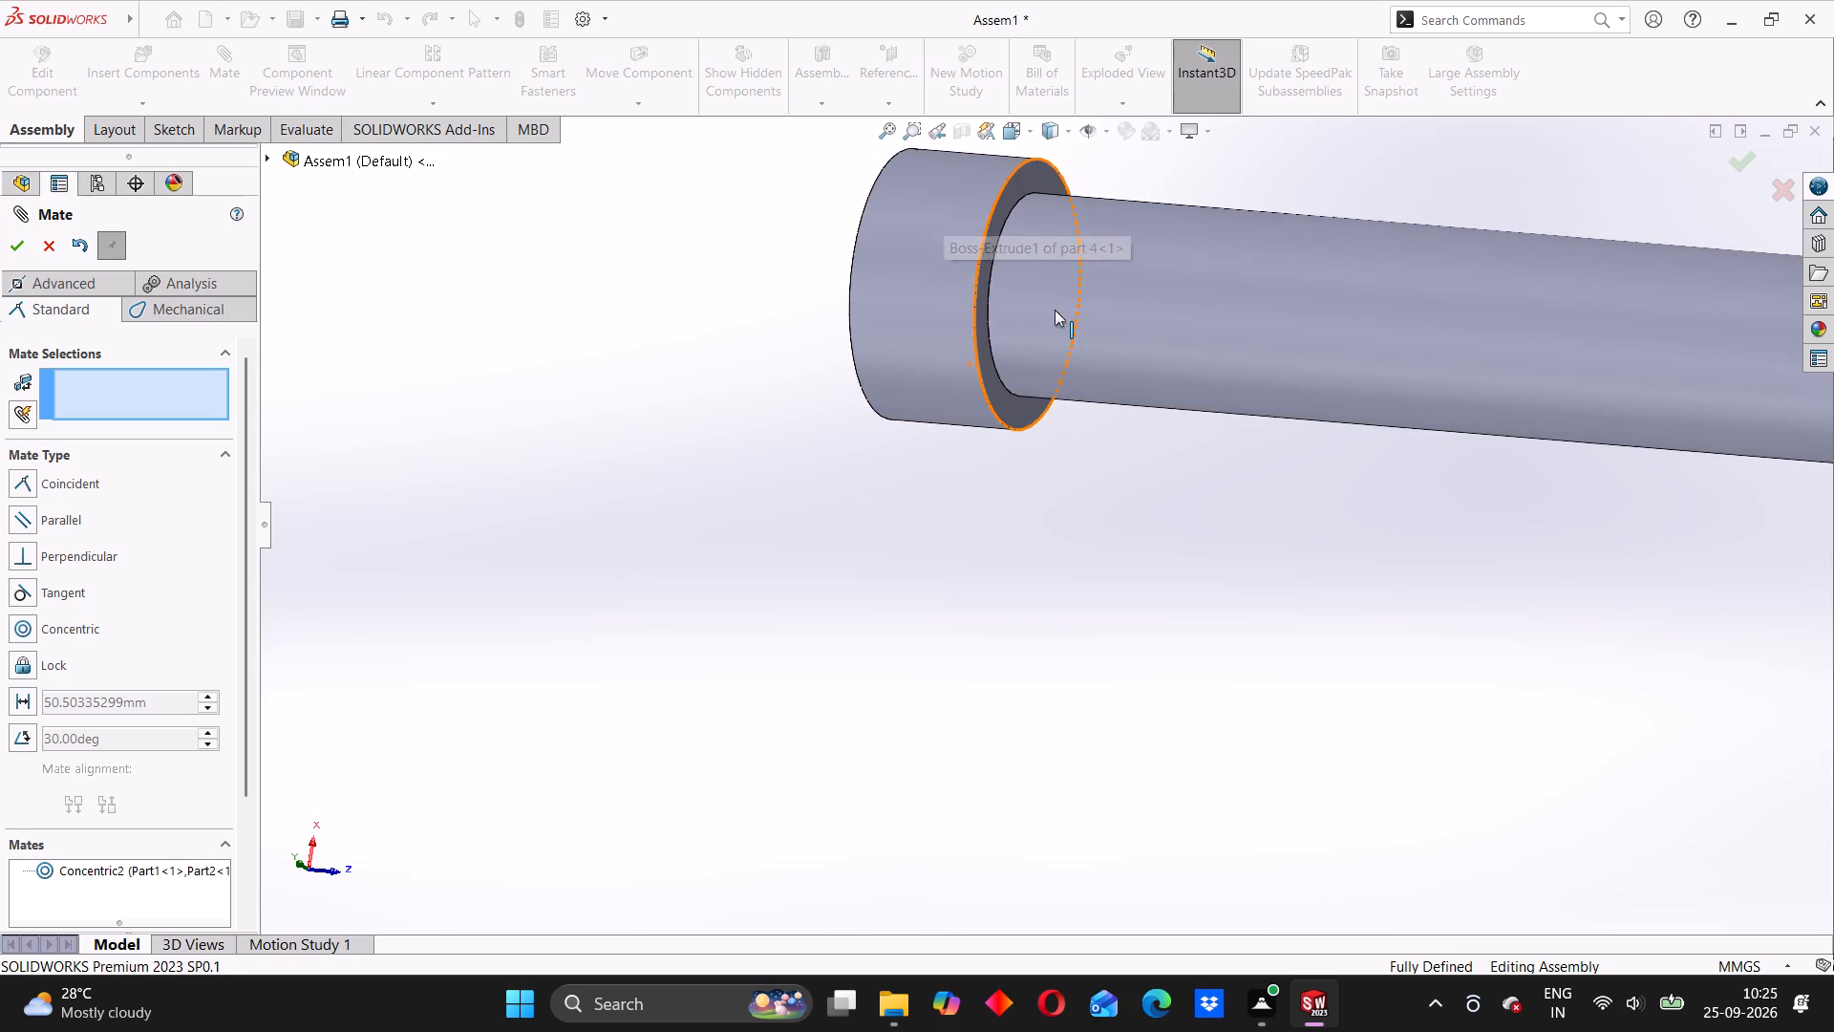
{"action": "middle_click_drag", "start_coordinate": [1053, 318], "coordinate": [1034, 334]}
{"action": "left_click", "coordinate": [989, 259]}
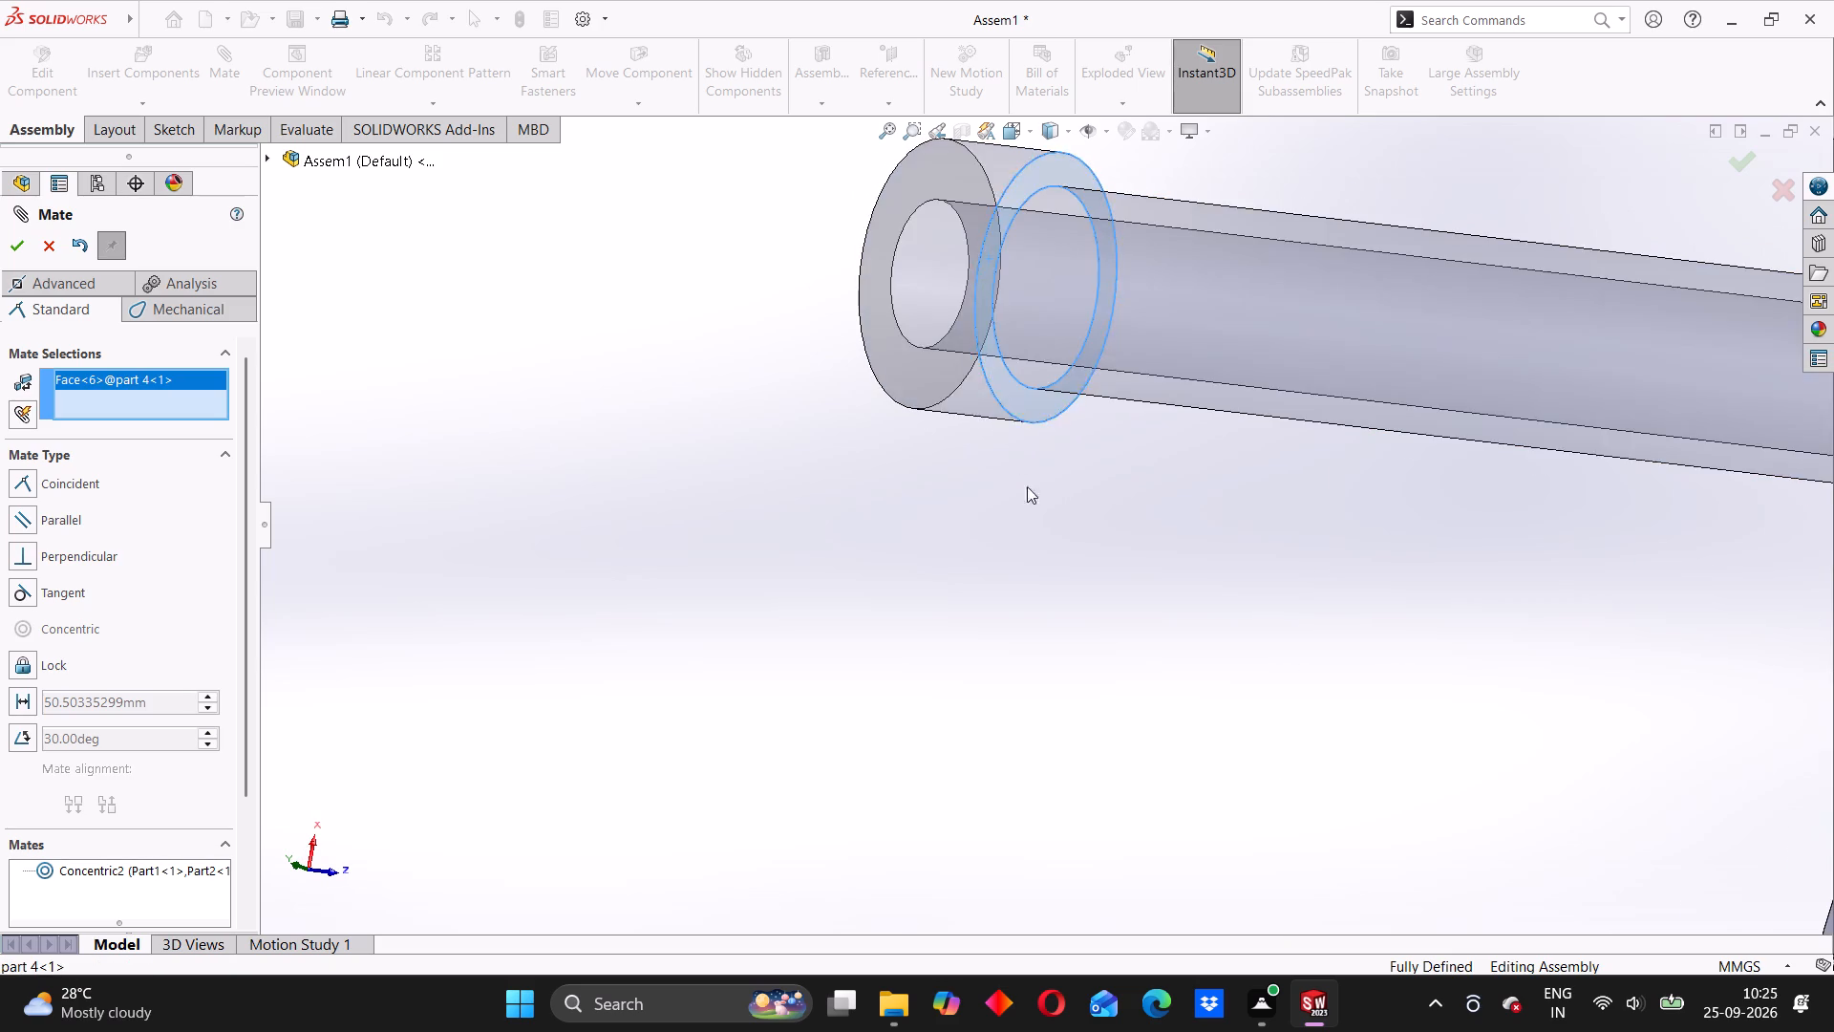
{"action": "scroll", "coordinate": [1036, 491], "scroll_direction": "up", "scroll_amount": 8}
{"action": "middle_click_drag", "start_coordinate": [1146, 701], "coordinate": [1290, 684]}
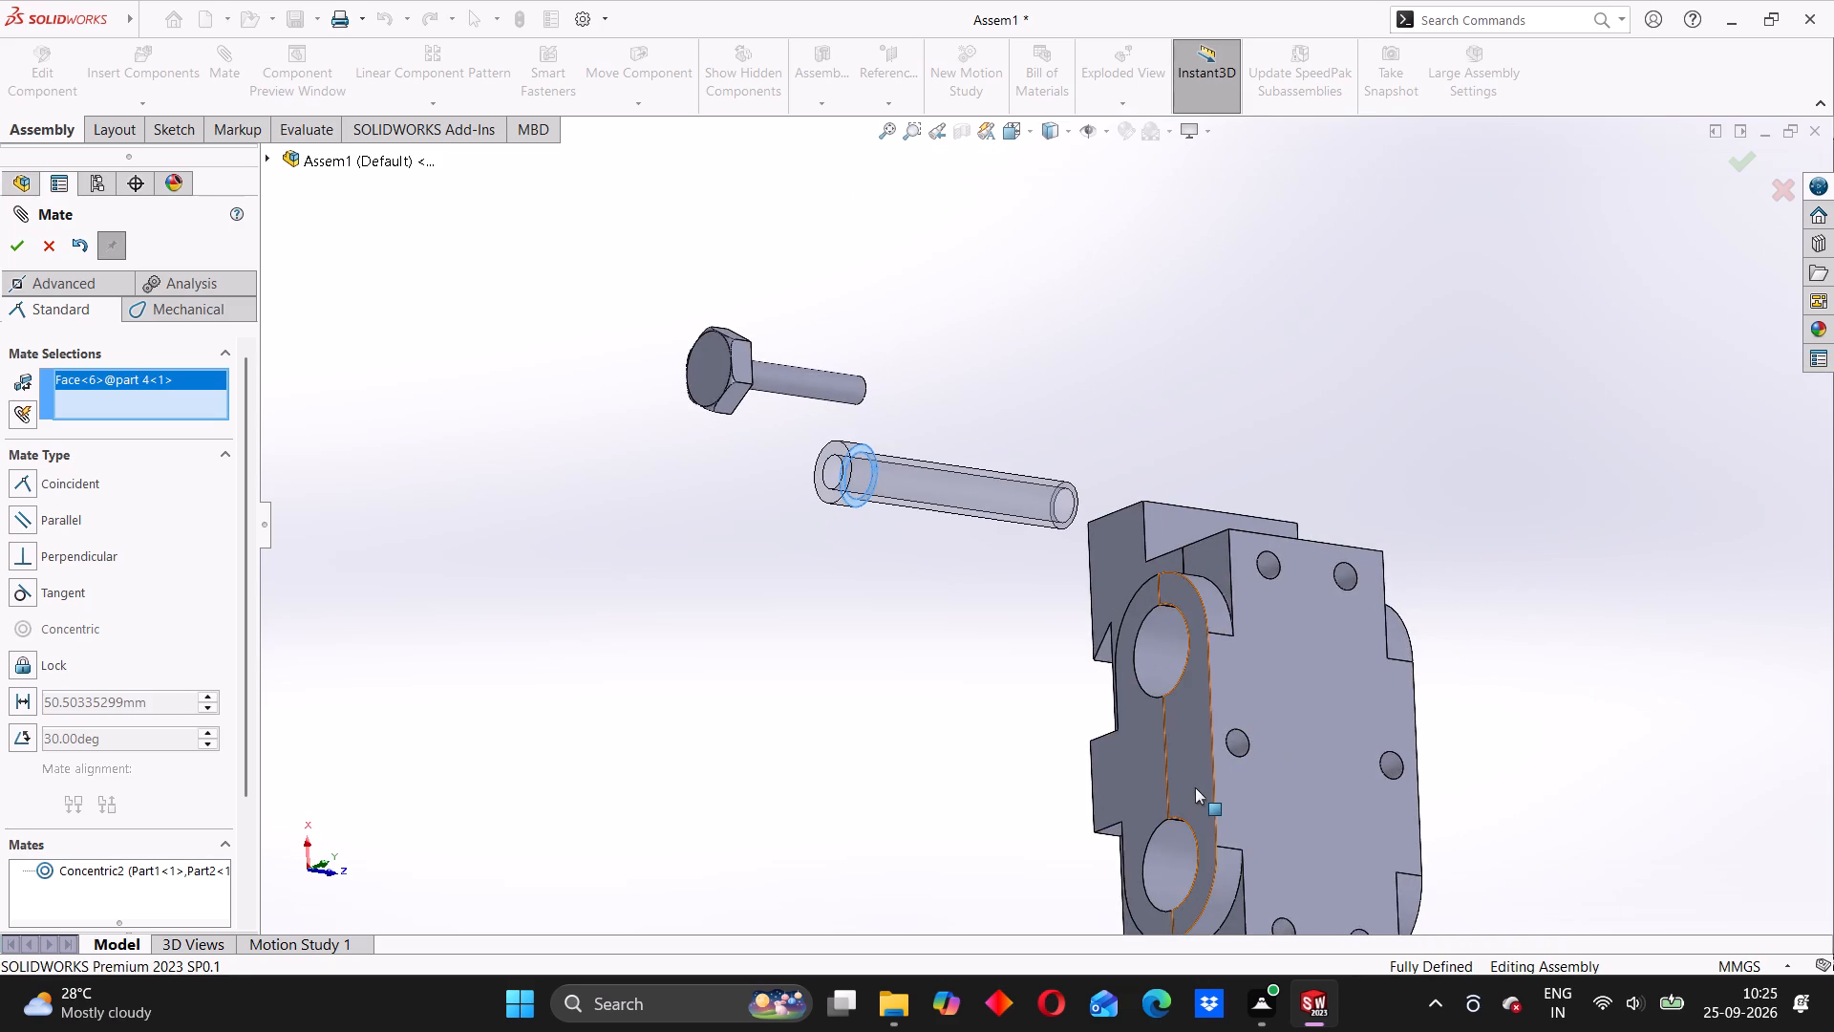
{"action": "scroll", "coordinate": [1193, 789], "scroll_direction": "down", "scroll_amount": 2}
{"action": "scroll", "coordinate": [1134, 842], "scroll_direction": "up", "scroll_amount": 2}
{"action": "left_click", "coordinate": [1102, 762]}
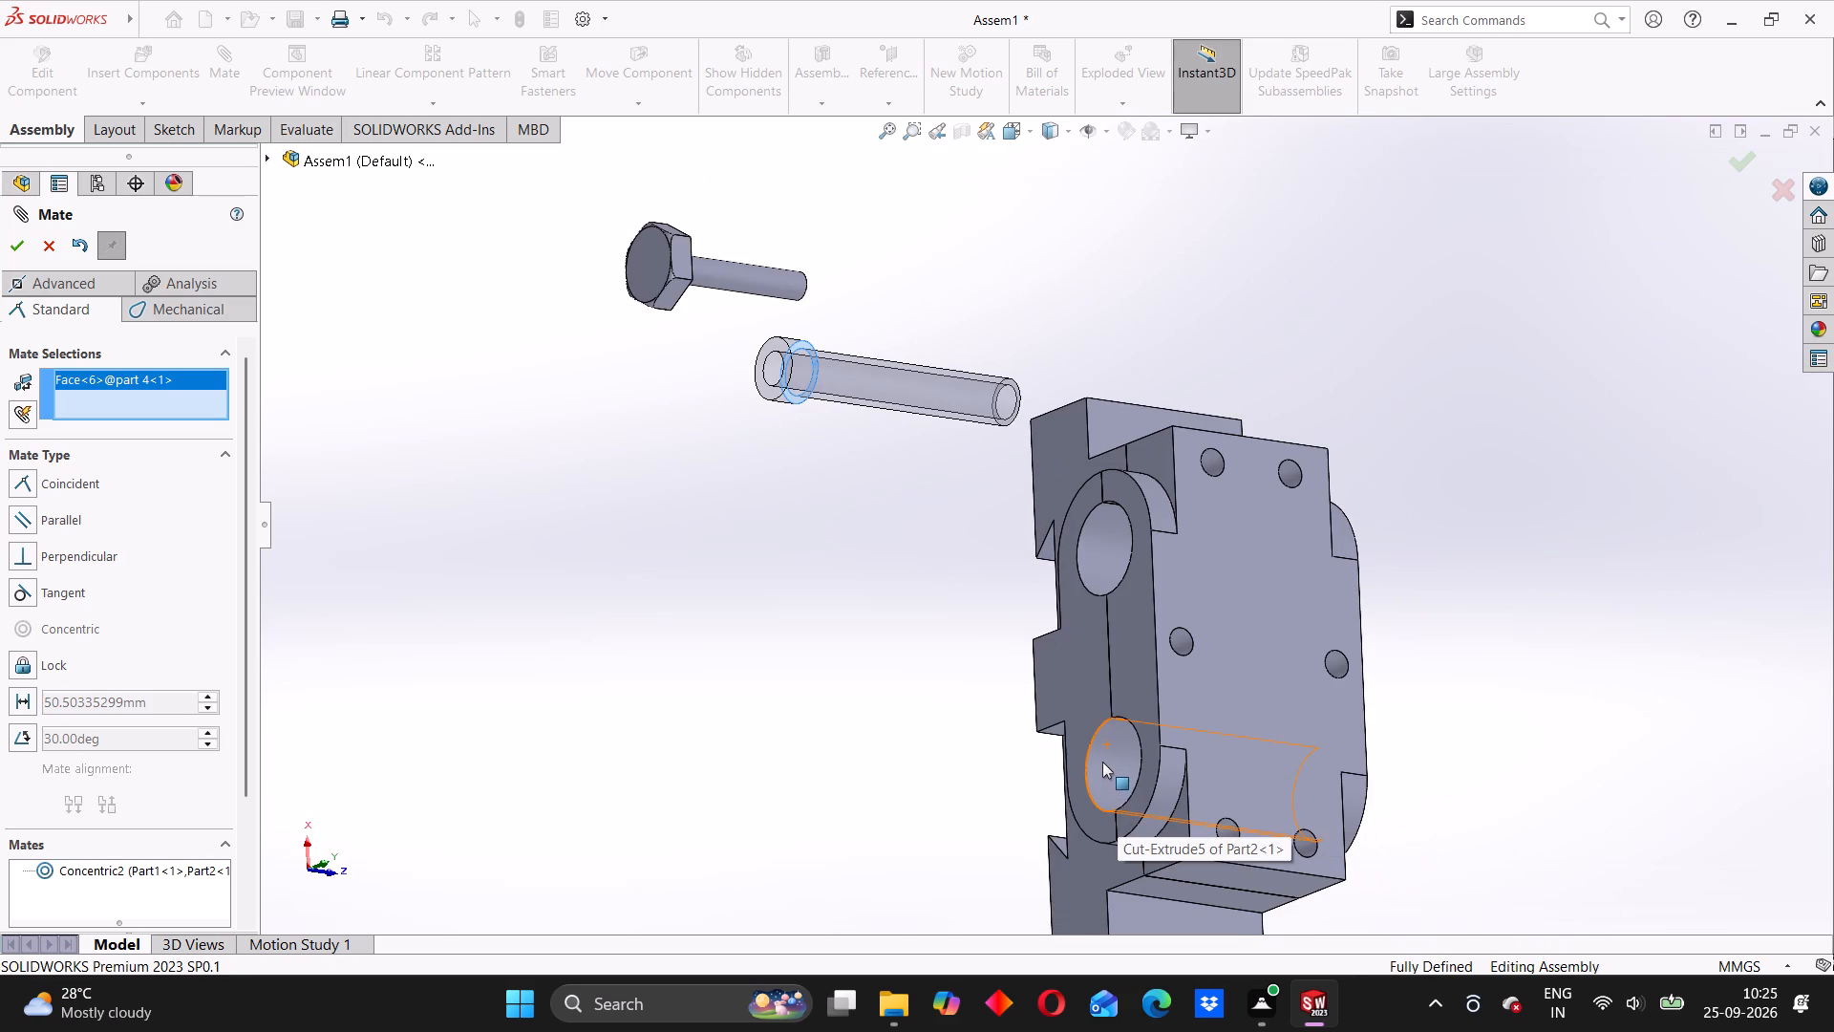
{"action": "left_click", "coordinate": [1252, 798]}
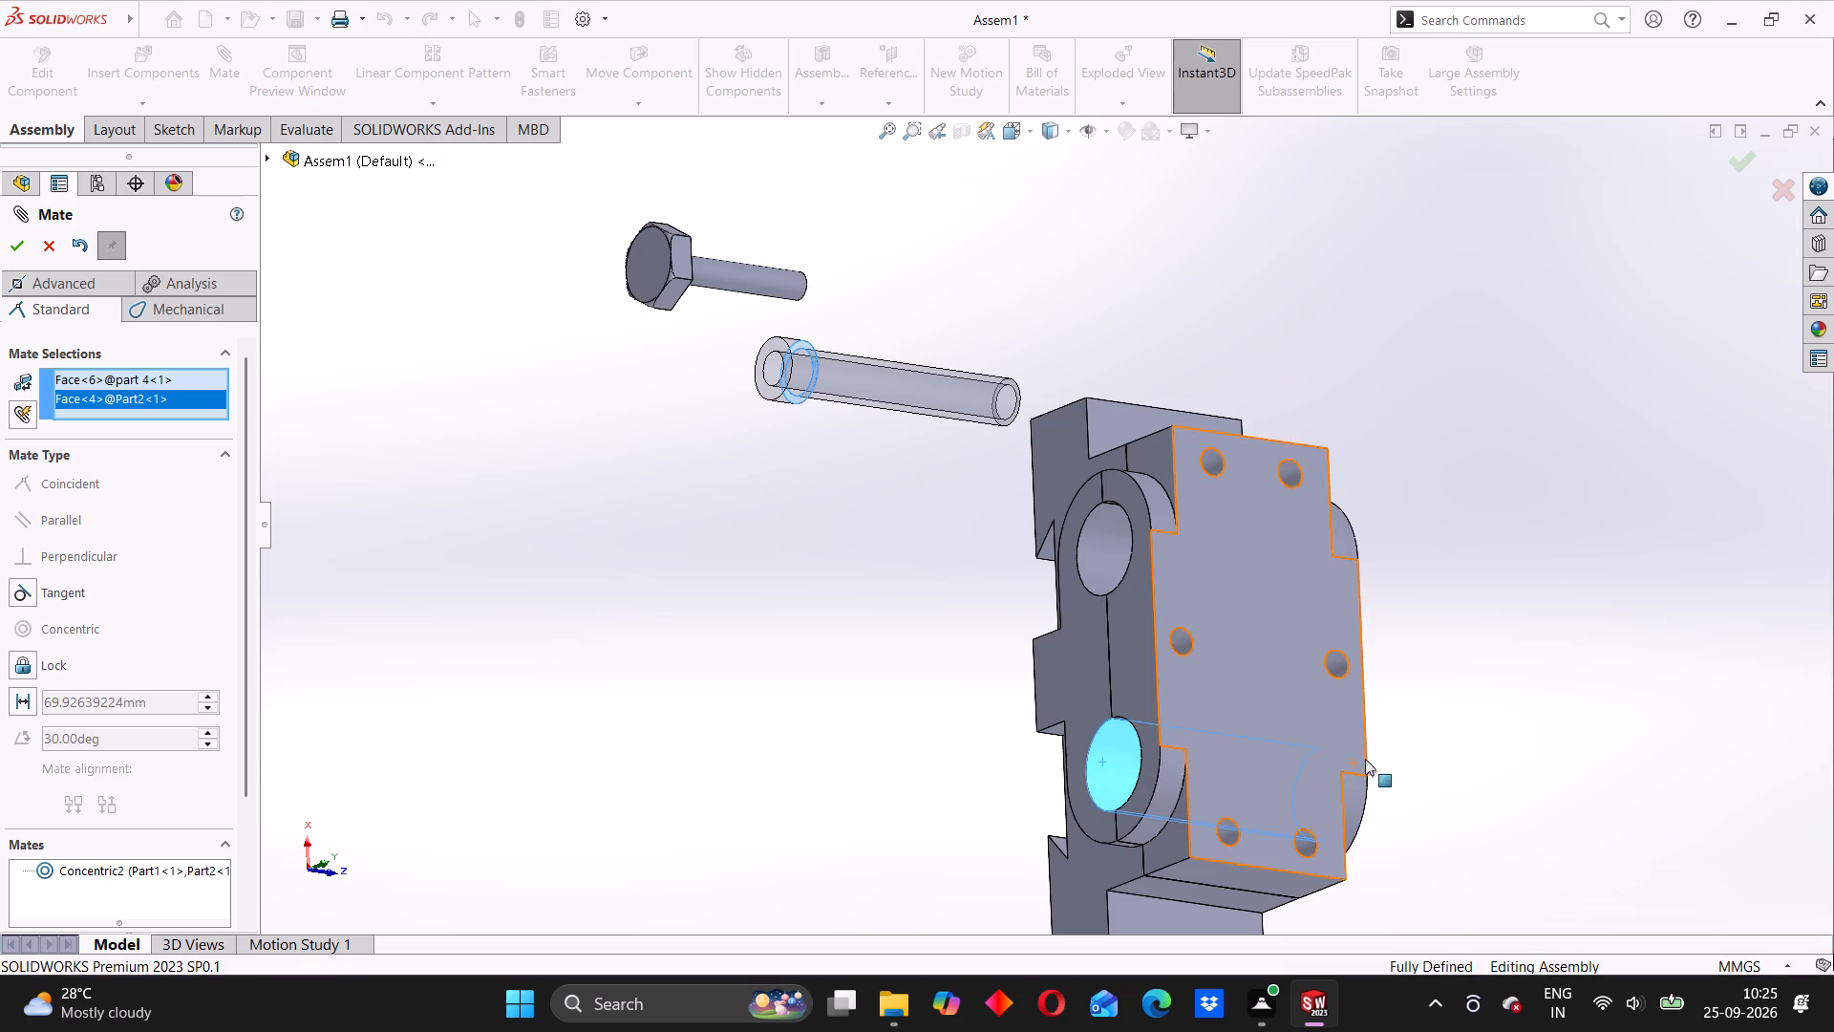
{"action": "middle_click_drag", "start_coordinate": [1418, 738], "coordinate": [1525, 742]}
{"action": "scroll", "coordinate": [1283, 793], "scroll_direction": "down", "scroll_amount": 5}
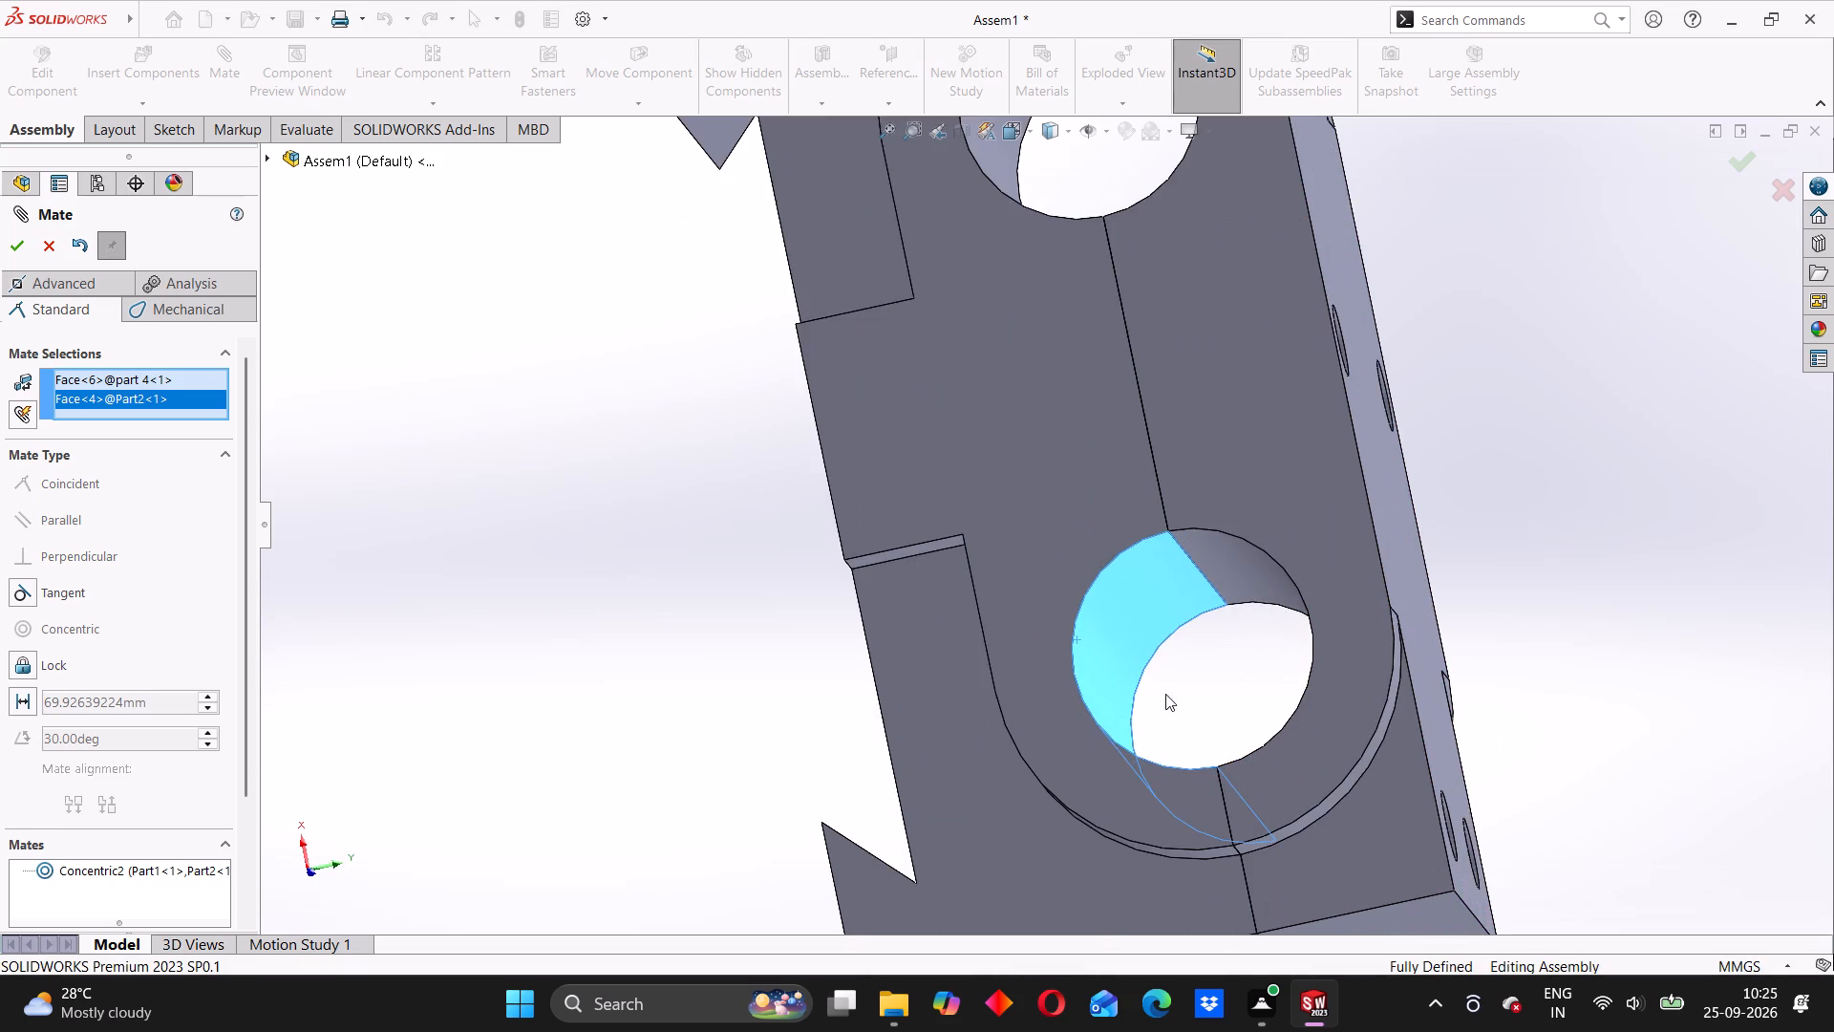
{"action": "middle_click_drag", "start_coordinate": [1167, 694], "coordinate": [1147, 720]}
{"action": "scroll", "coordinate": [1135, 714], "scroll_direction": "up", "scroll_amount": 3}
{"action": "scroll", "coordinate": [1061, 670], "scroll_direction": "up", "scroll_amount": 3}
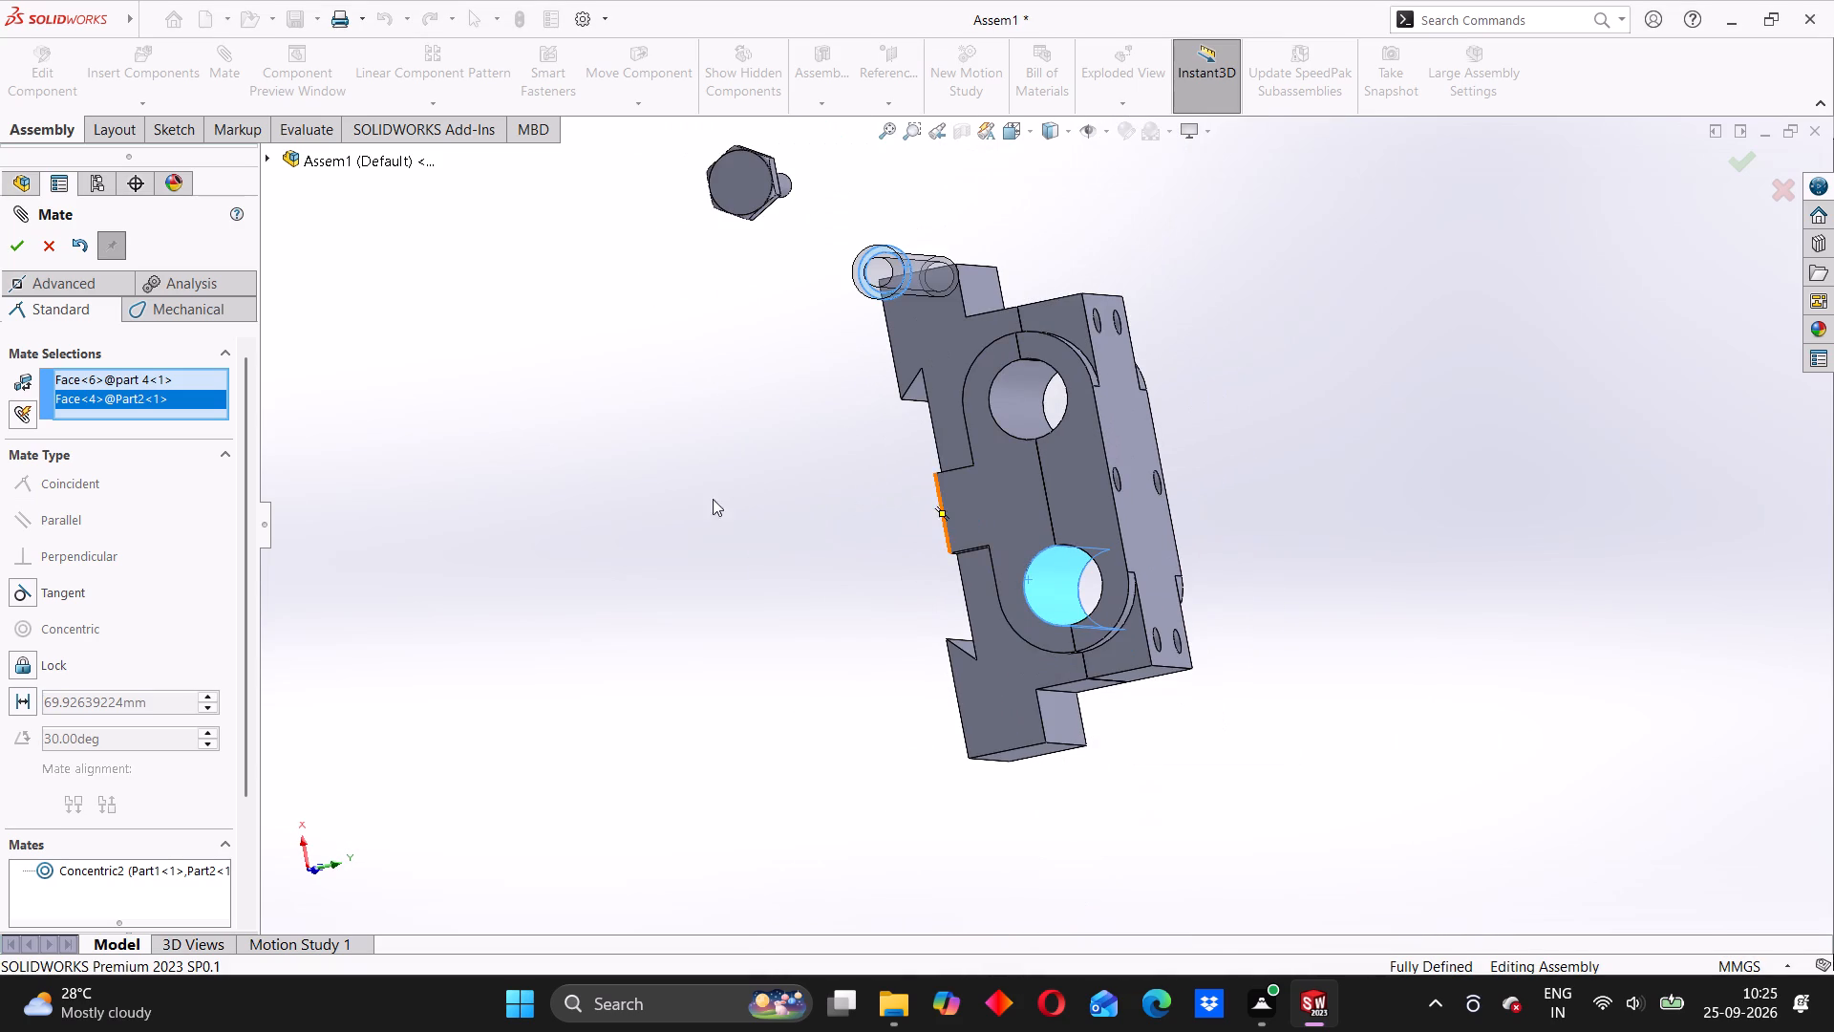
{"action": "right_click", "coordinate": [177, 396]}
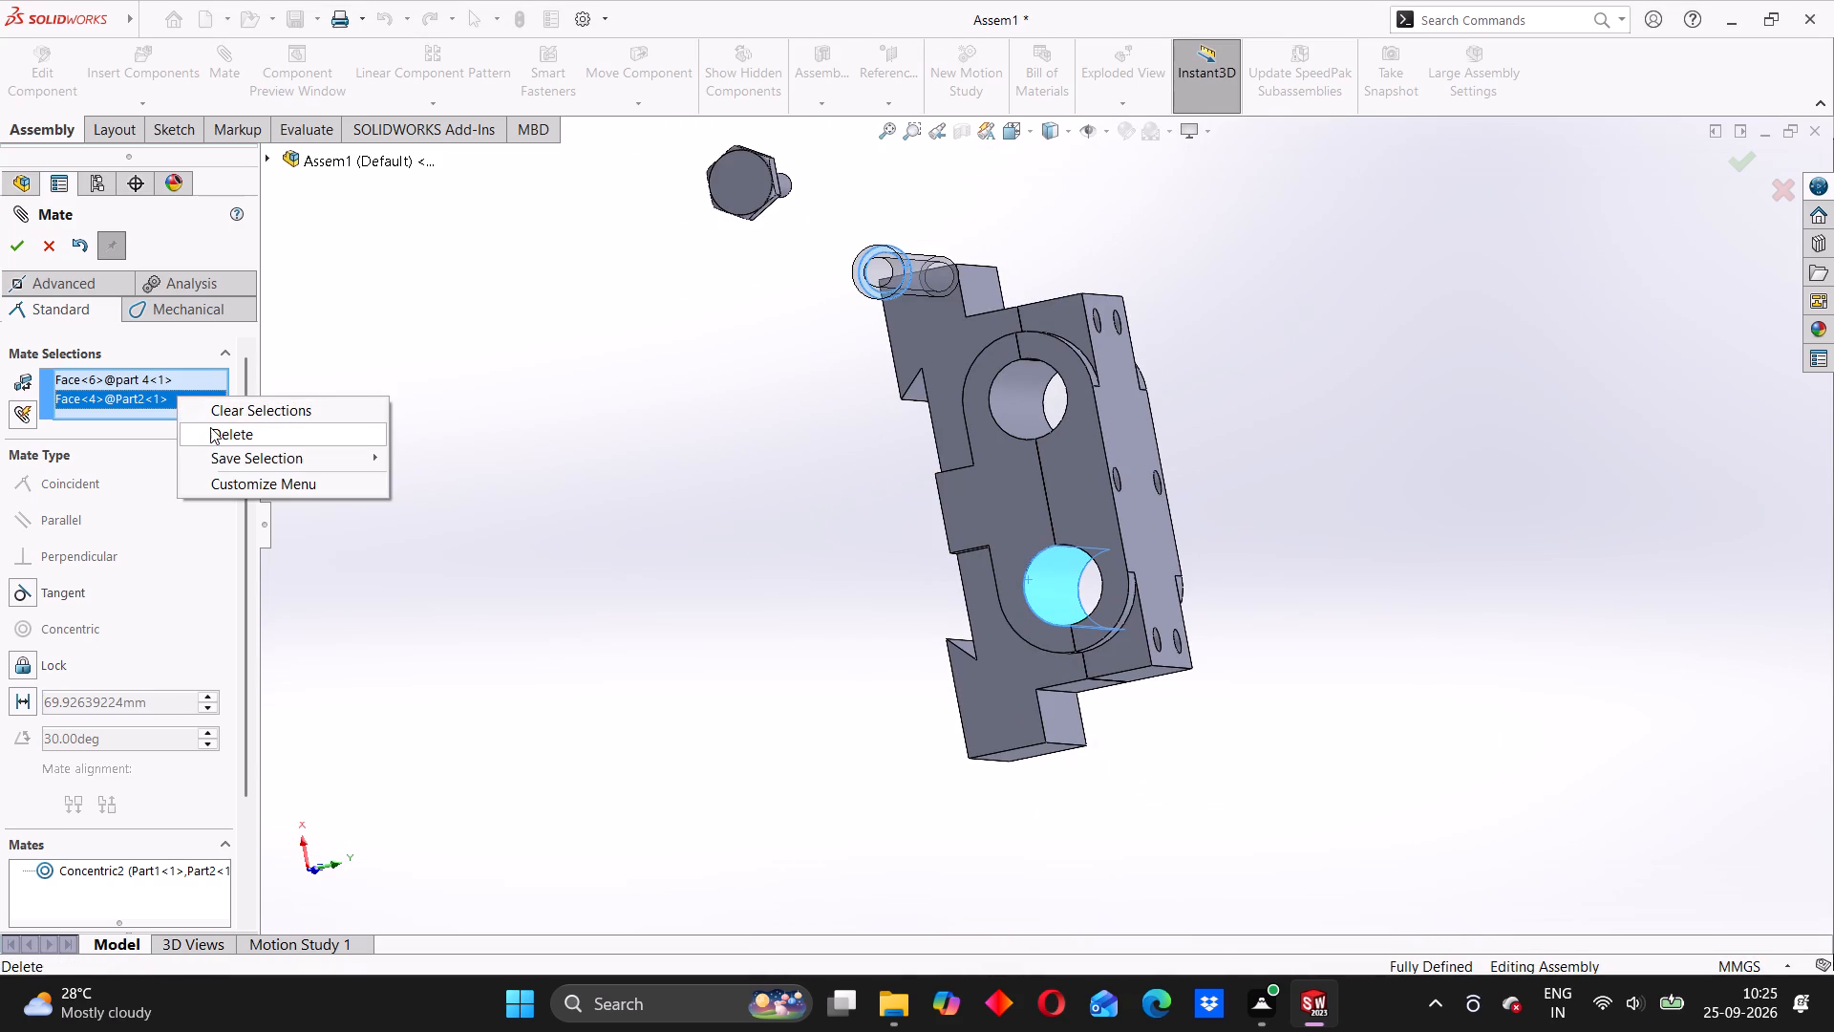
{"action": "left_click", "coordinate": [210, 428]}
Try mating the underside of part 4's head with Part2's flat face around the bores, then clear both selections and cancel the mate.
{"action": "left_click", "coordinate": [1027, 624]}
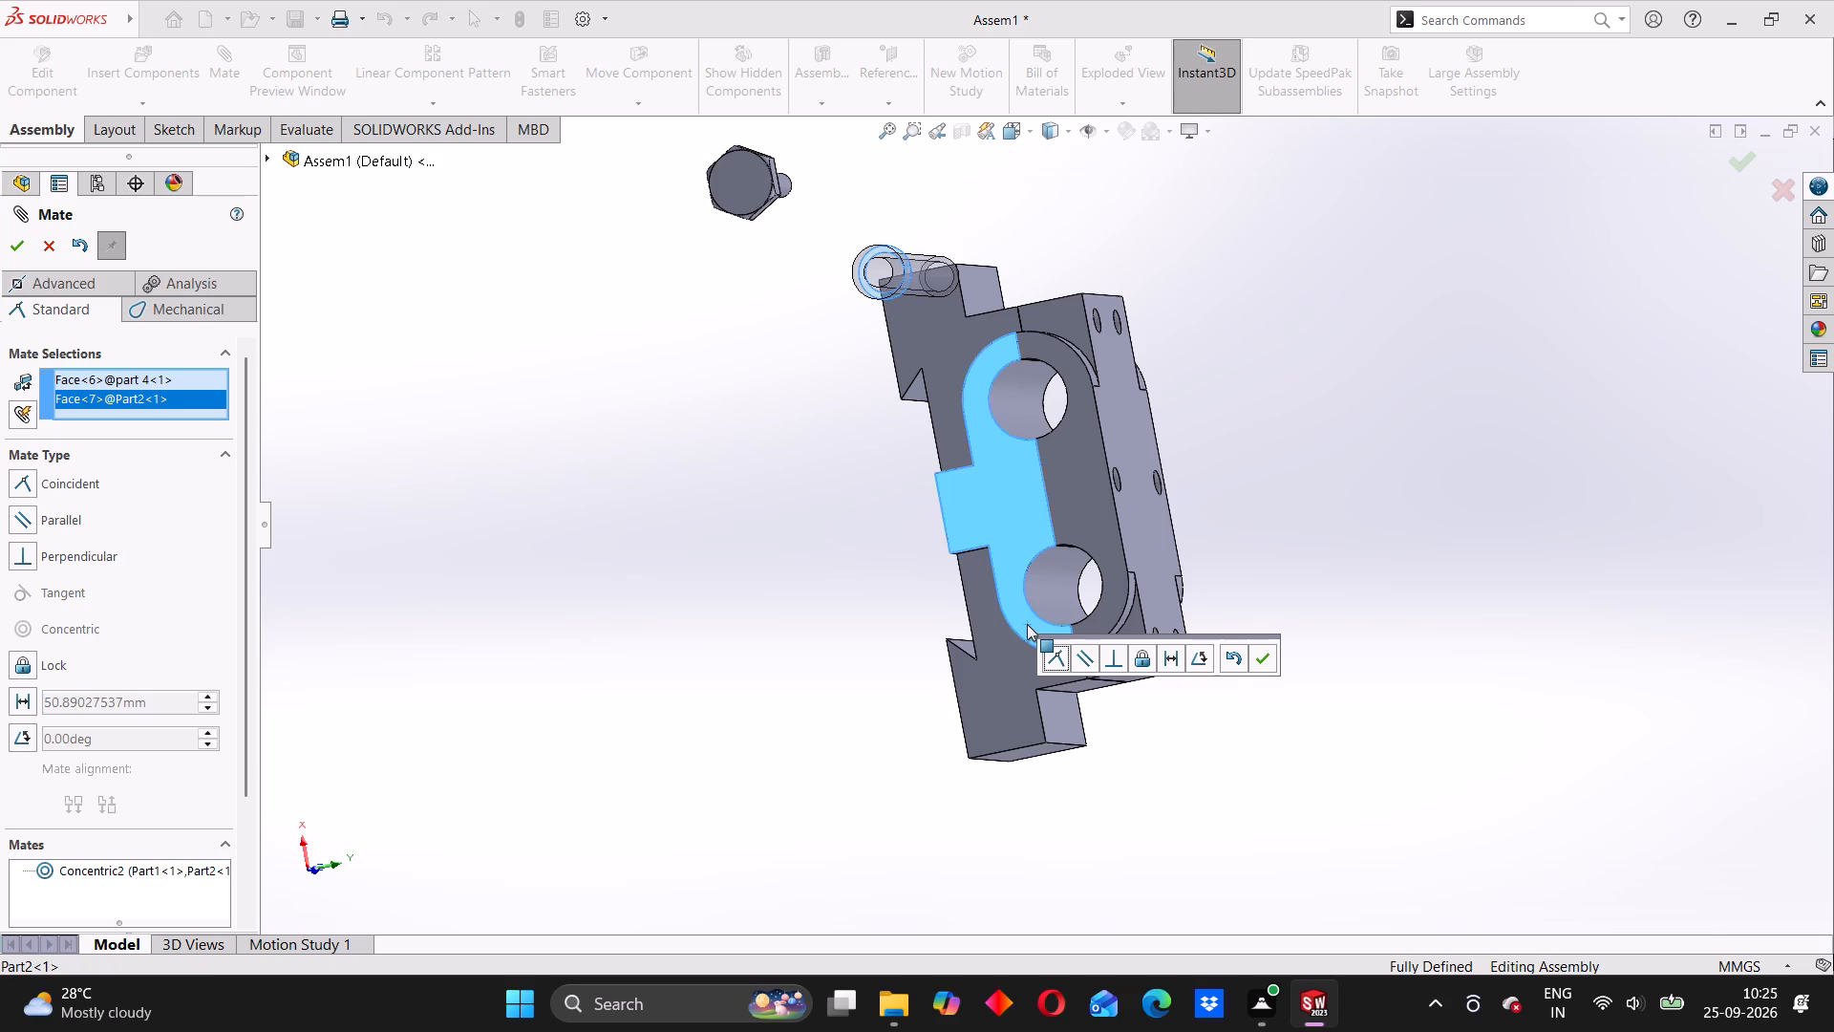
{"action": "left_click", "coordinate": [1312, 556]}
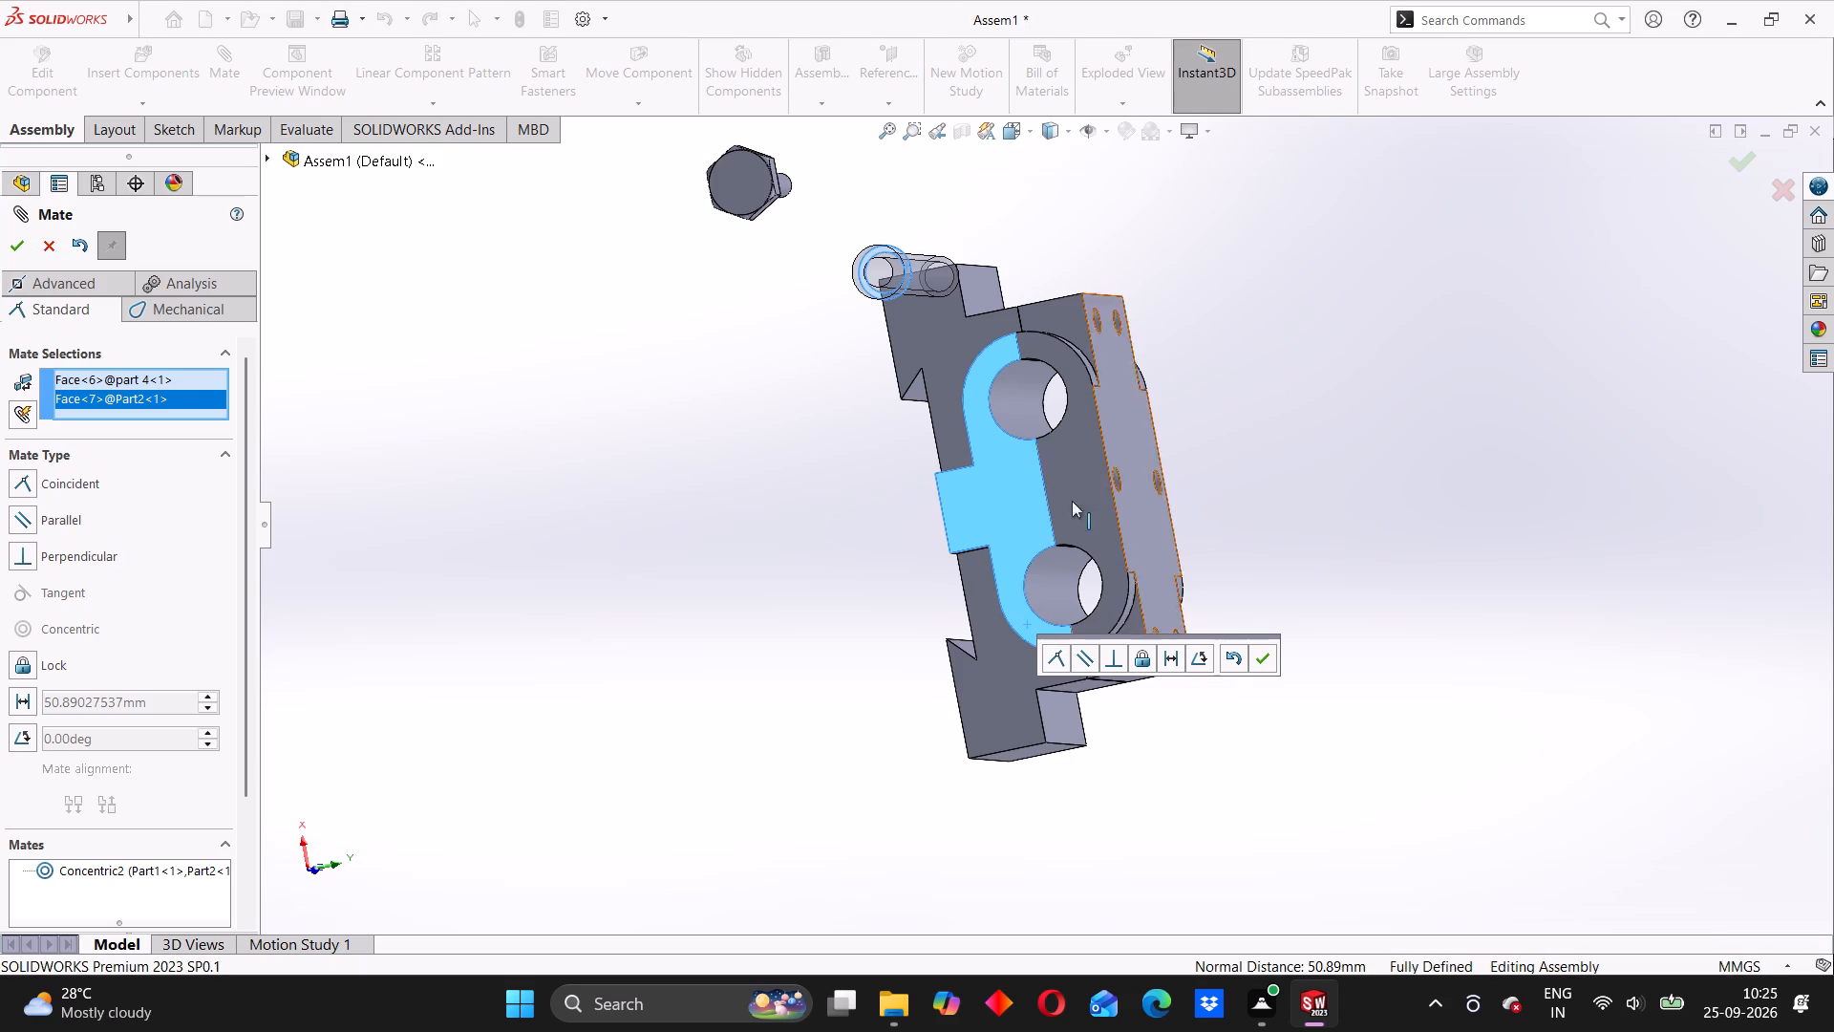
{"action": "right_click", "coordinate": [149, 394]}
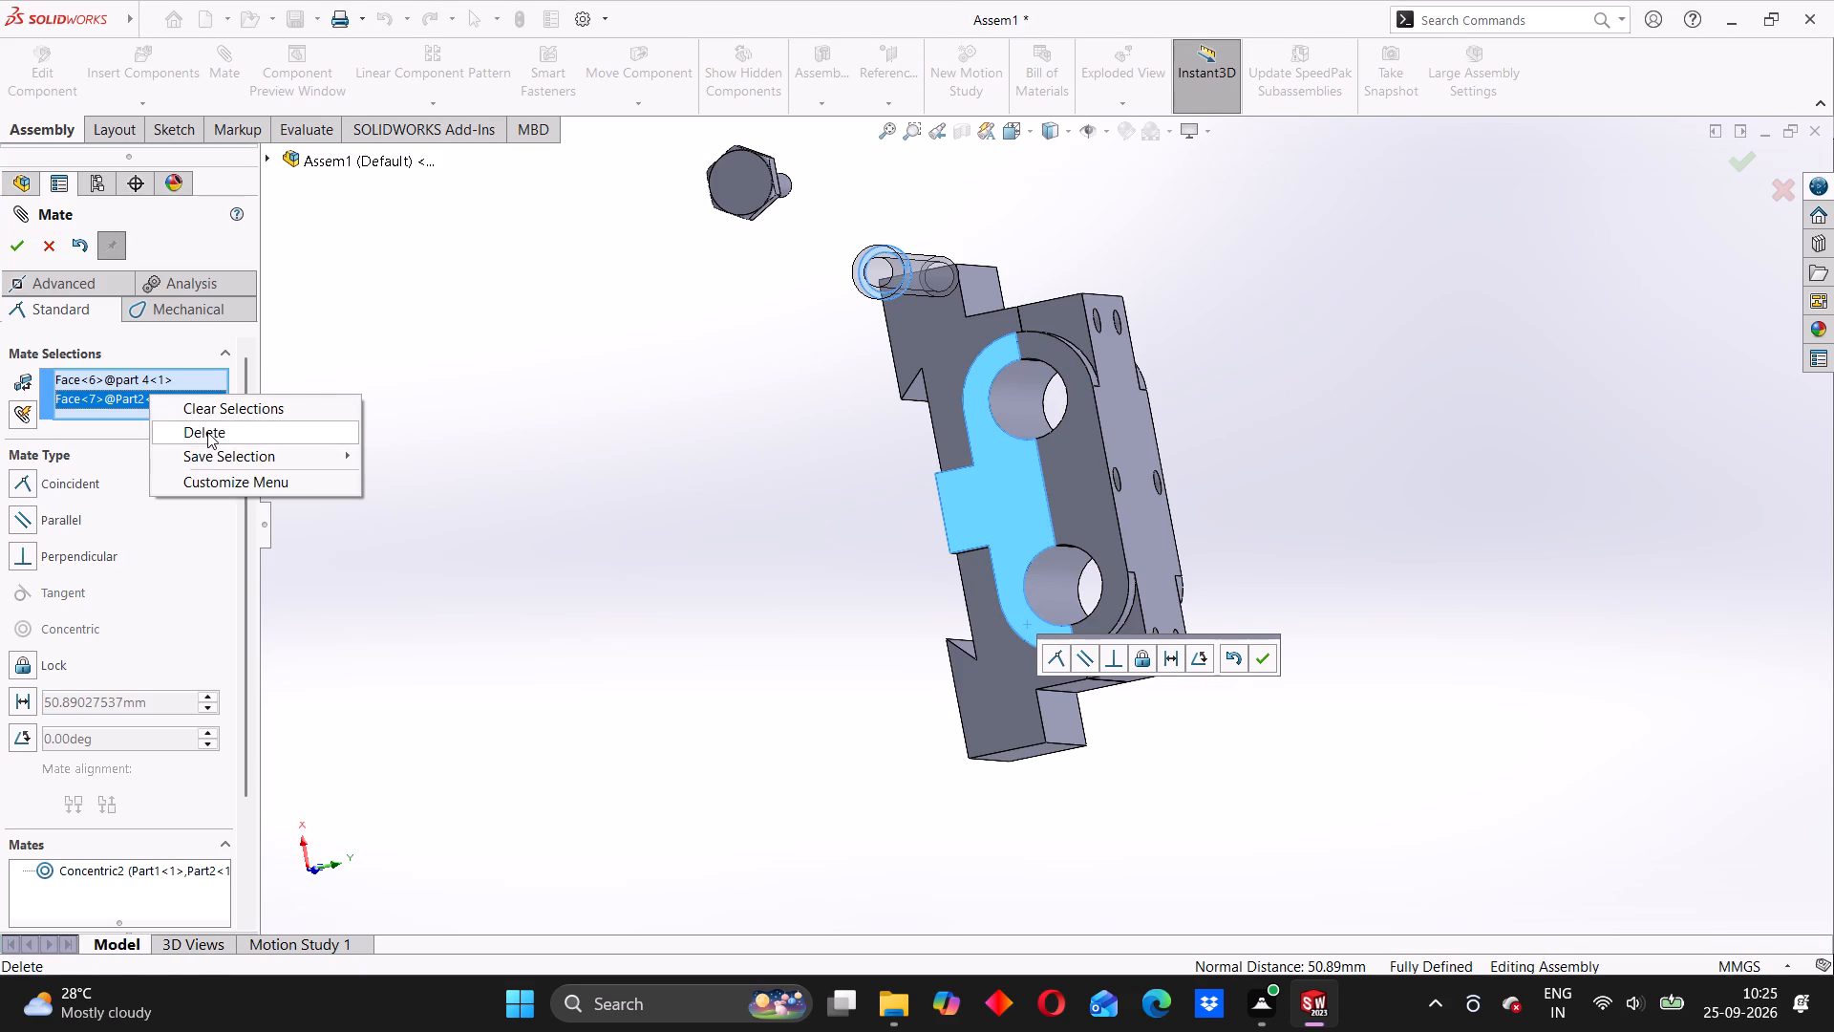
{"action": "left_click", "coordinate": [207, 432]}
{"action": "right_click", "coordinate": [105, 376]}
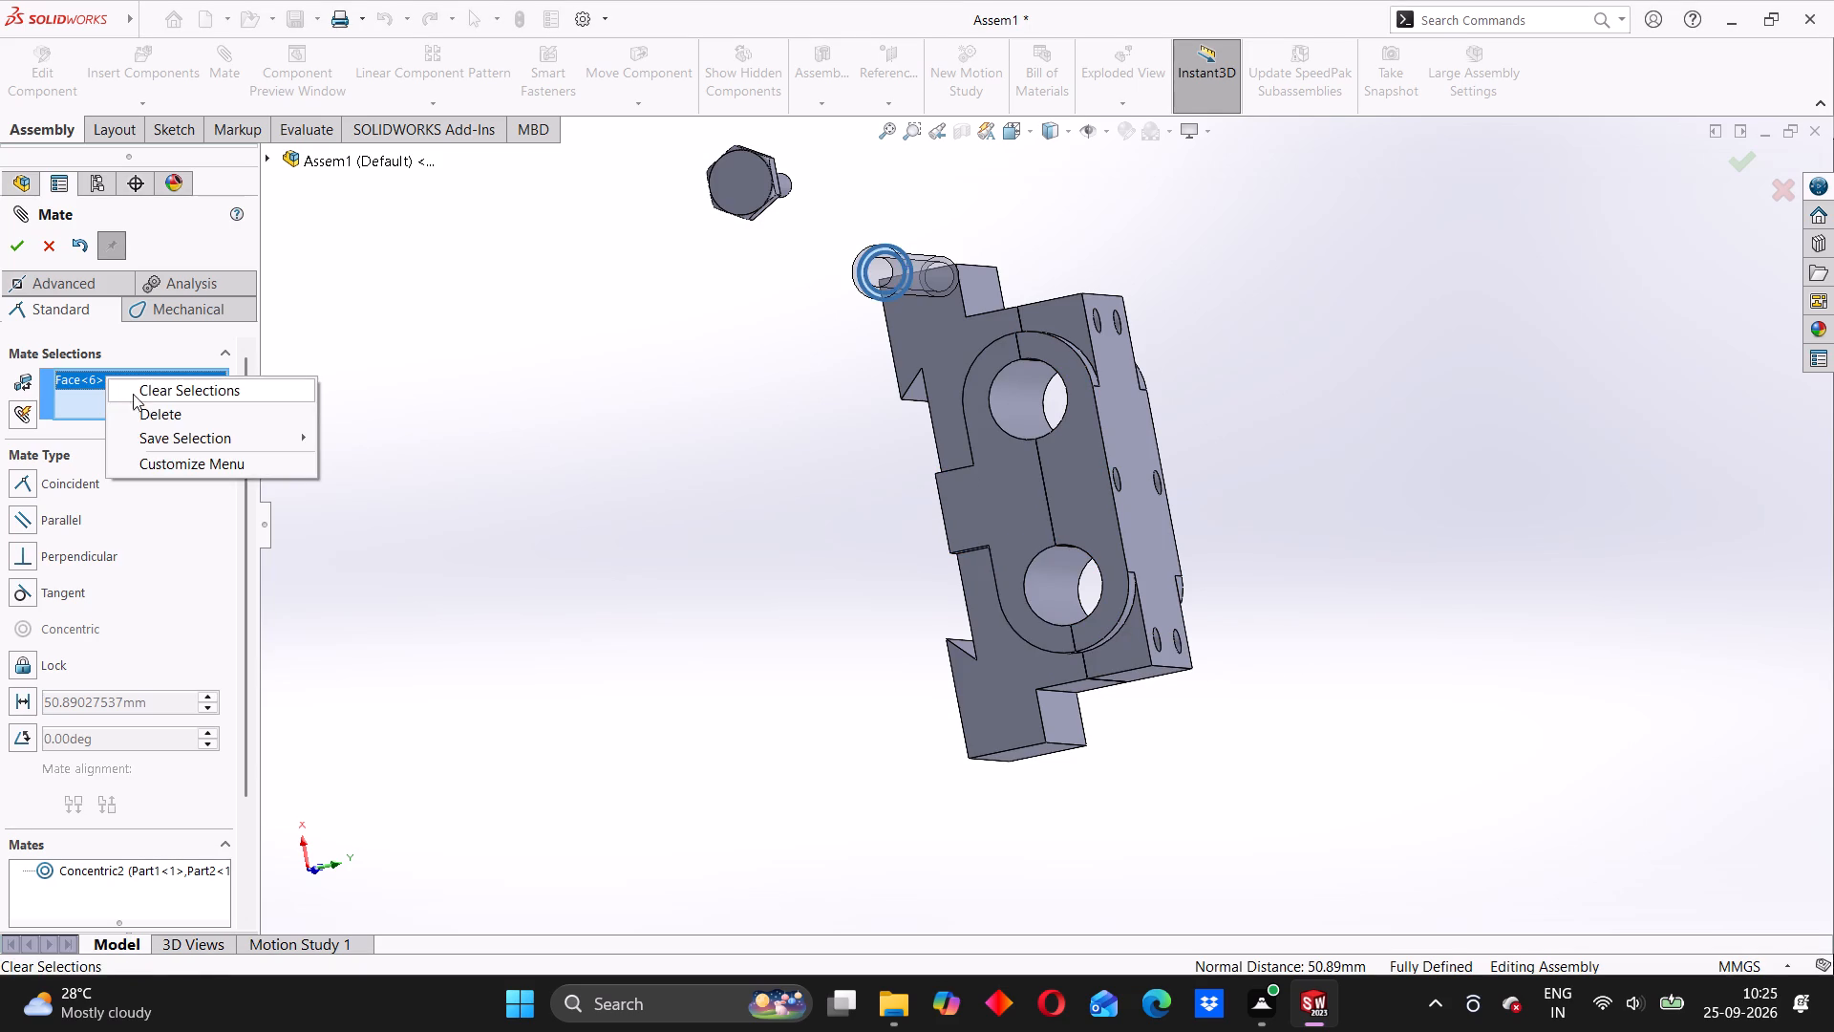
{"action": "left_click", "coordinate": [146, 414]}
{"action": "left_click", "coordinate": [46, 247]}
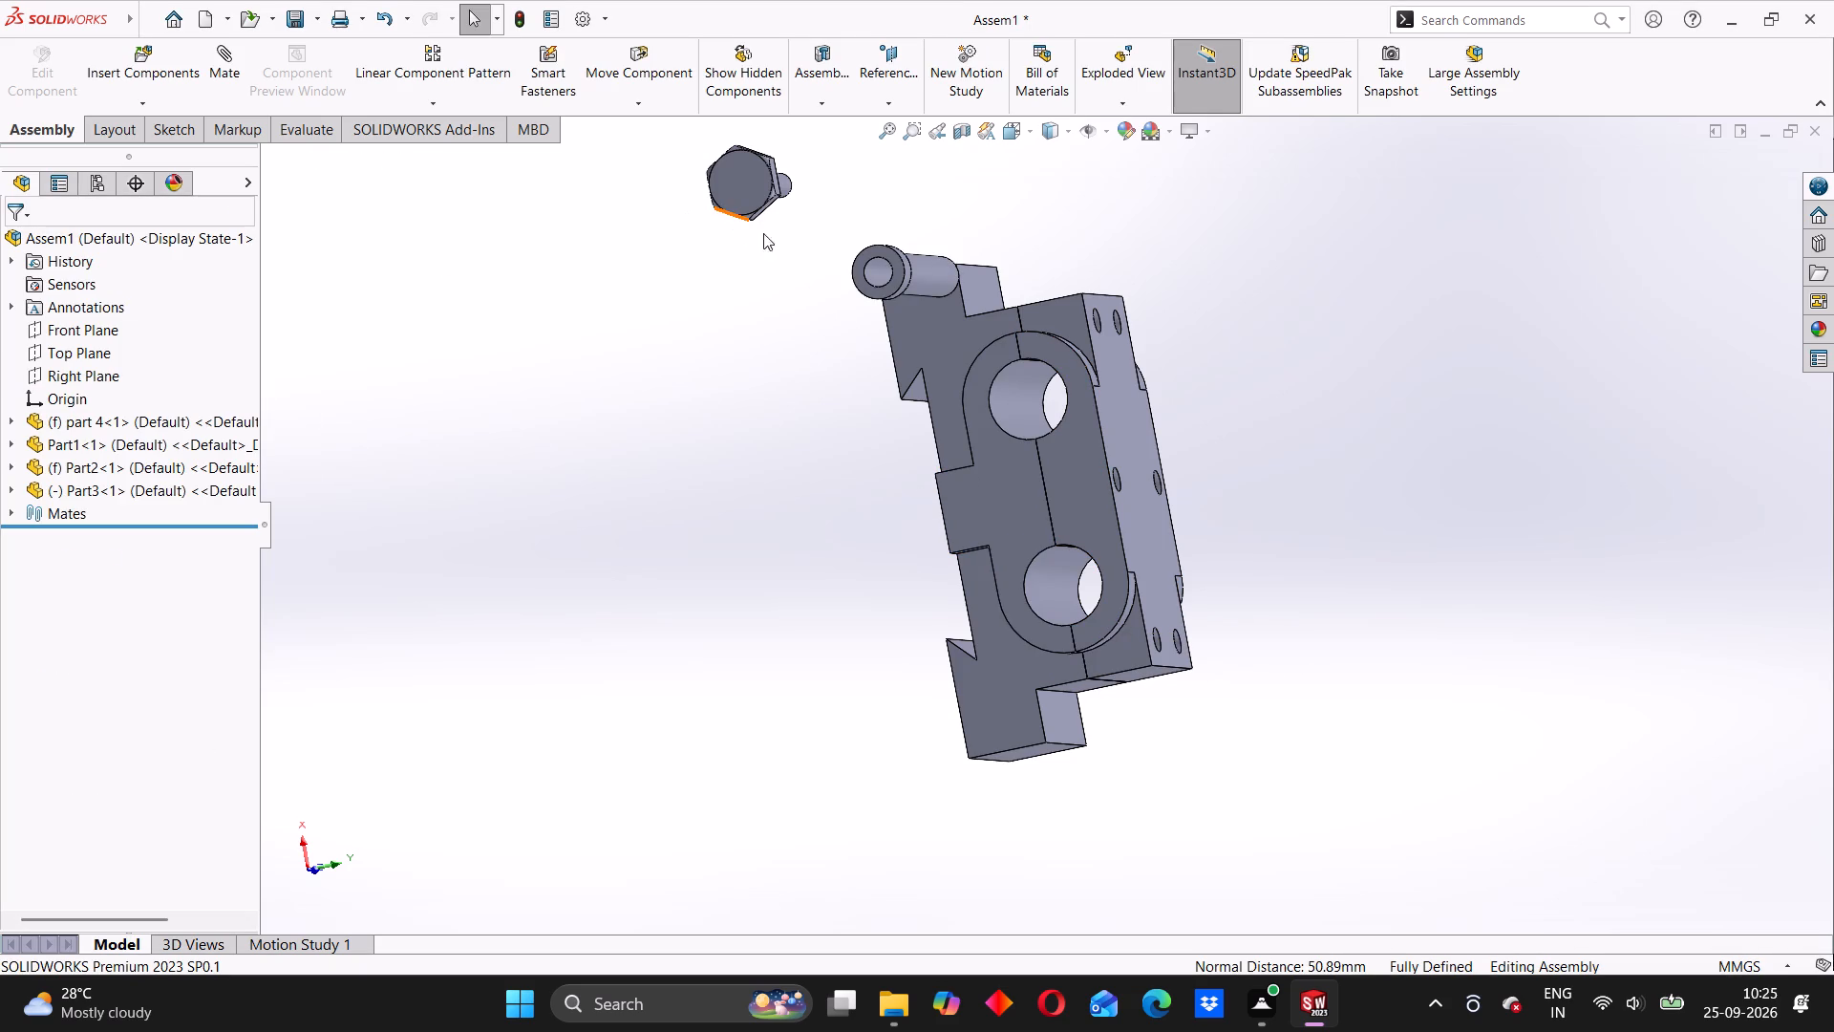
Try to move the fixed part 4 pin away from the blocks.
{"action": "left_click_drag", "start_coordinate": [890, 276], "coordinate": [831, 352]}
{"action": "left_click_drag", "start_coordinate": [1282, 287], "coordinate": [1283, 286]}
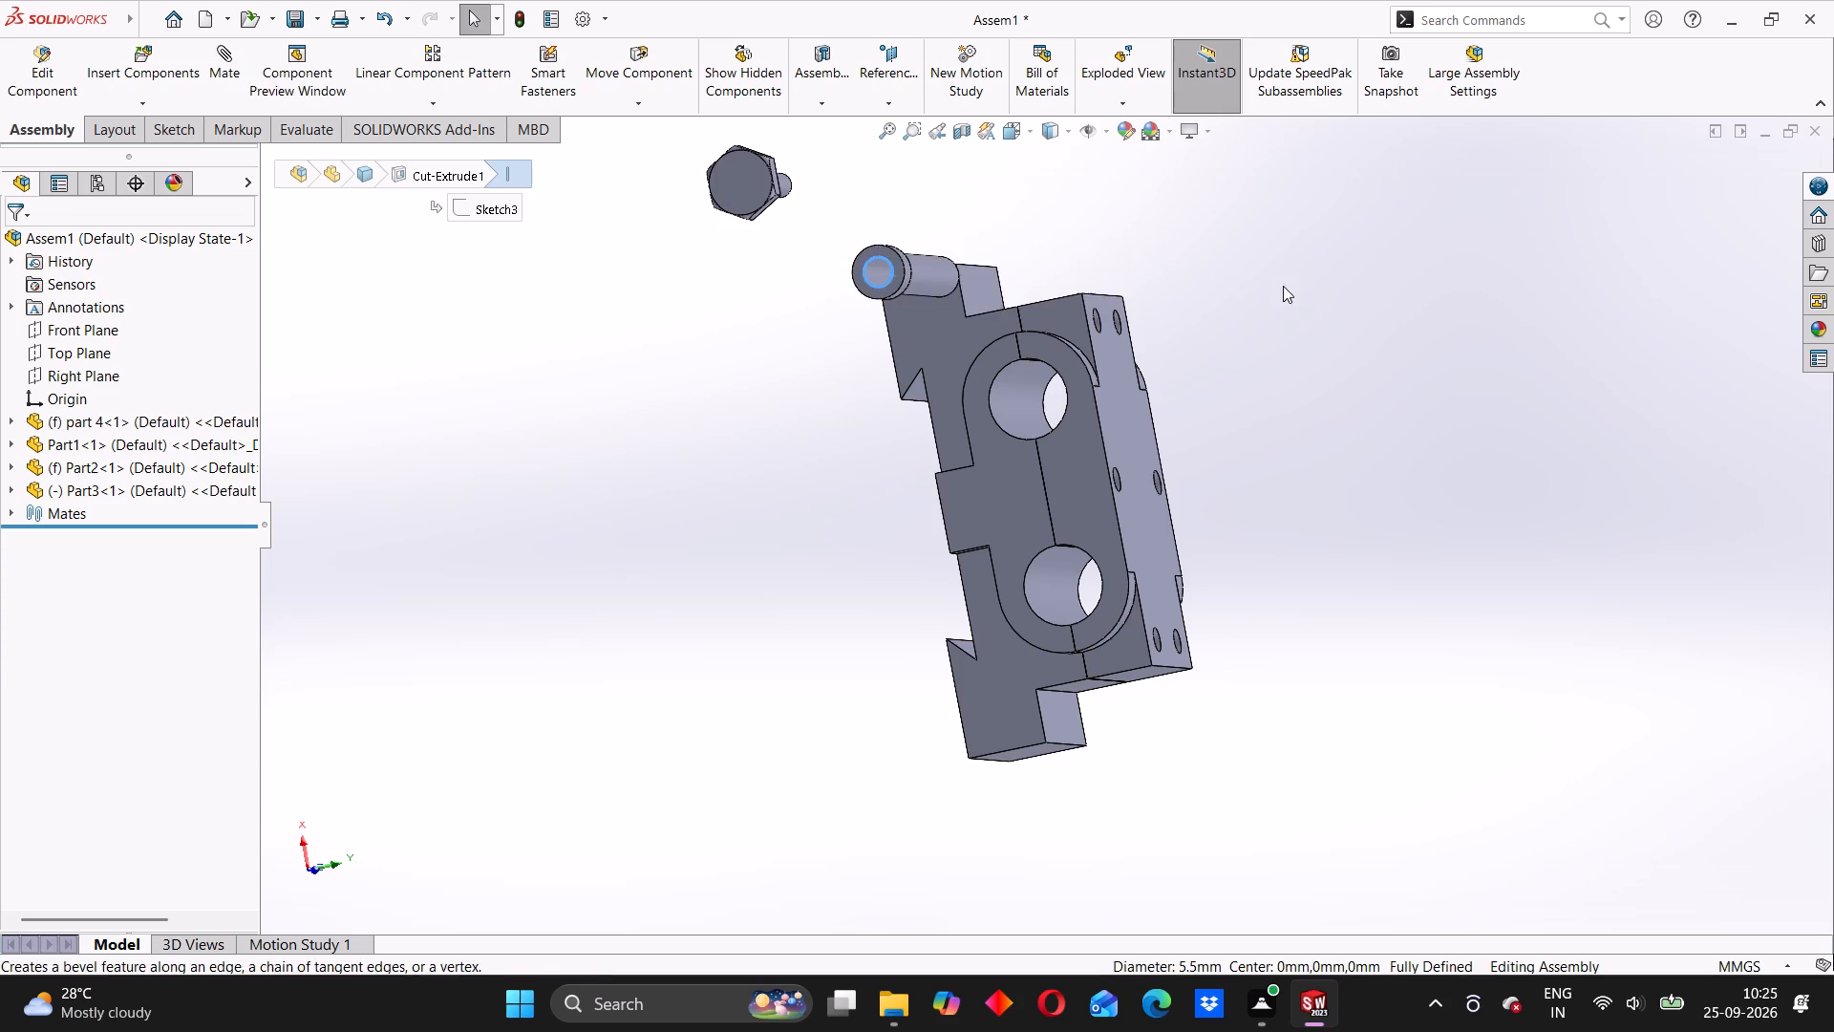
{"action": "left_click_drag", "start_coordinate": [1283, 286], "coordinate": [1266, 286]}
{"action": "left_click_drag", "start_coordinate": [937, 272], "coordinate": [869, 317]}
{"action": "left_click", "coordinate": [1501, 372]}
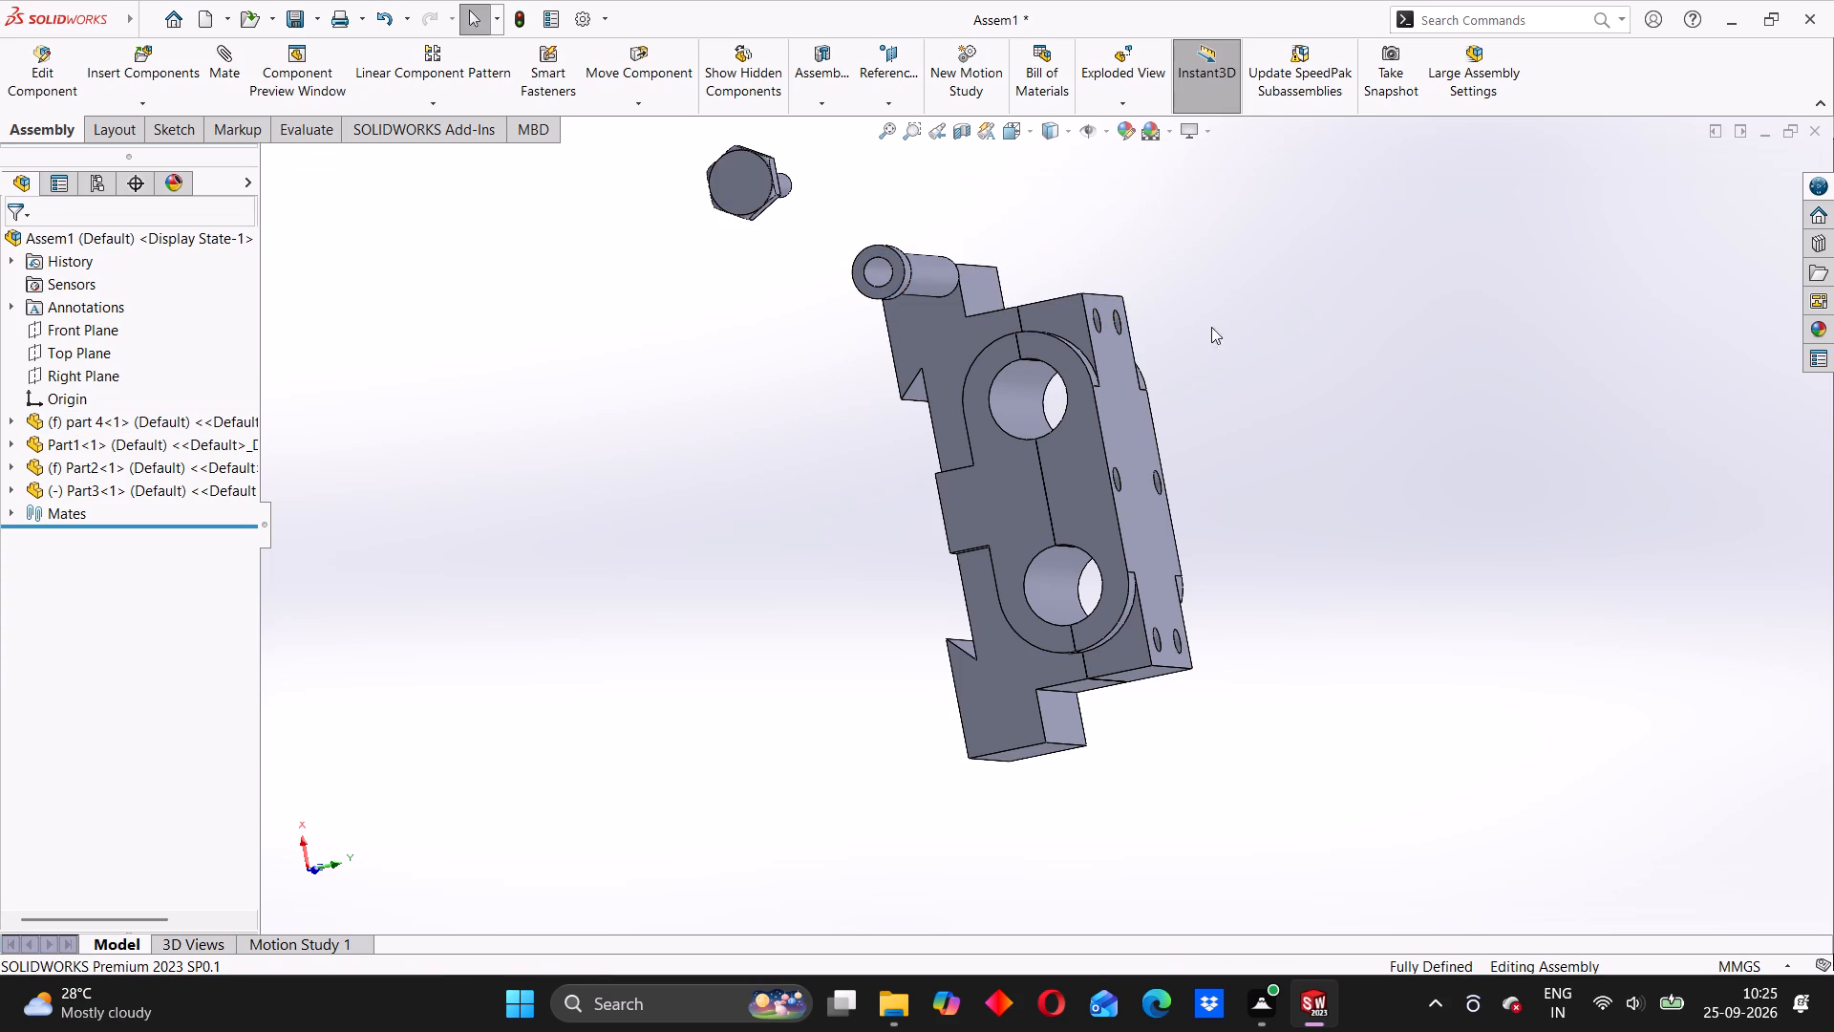
Float the part 4 pin and move it beside the blocks, about midway along their length.
{"action": "right_click", "coordinate": [931, 273]}
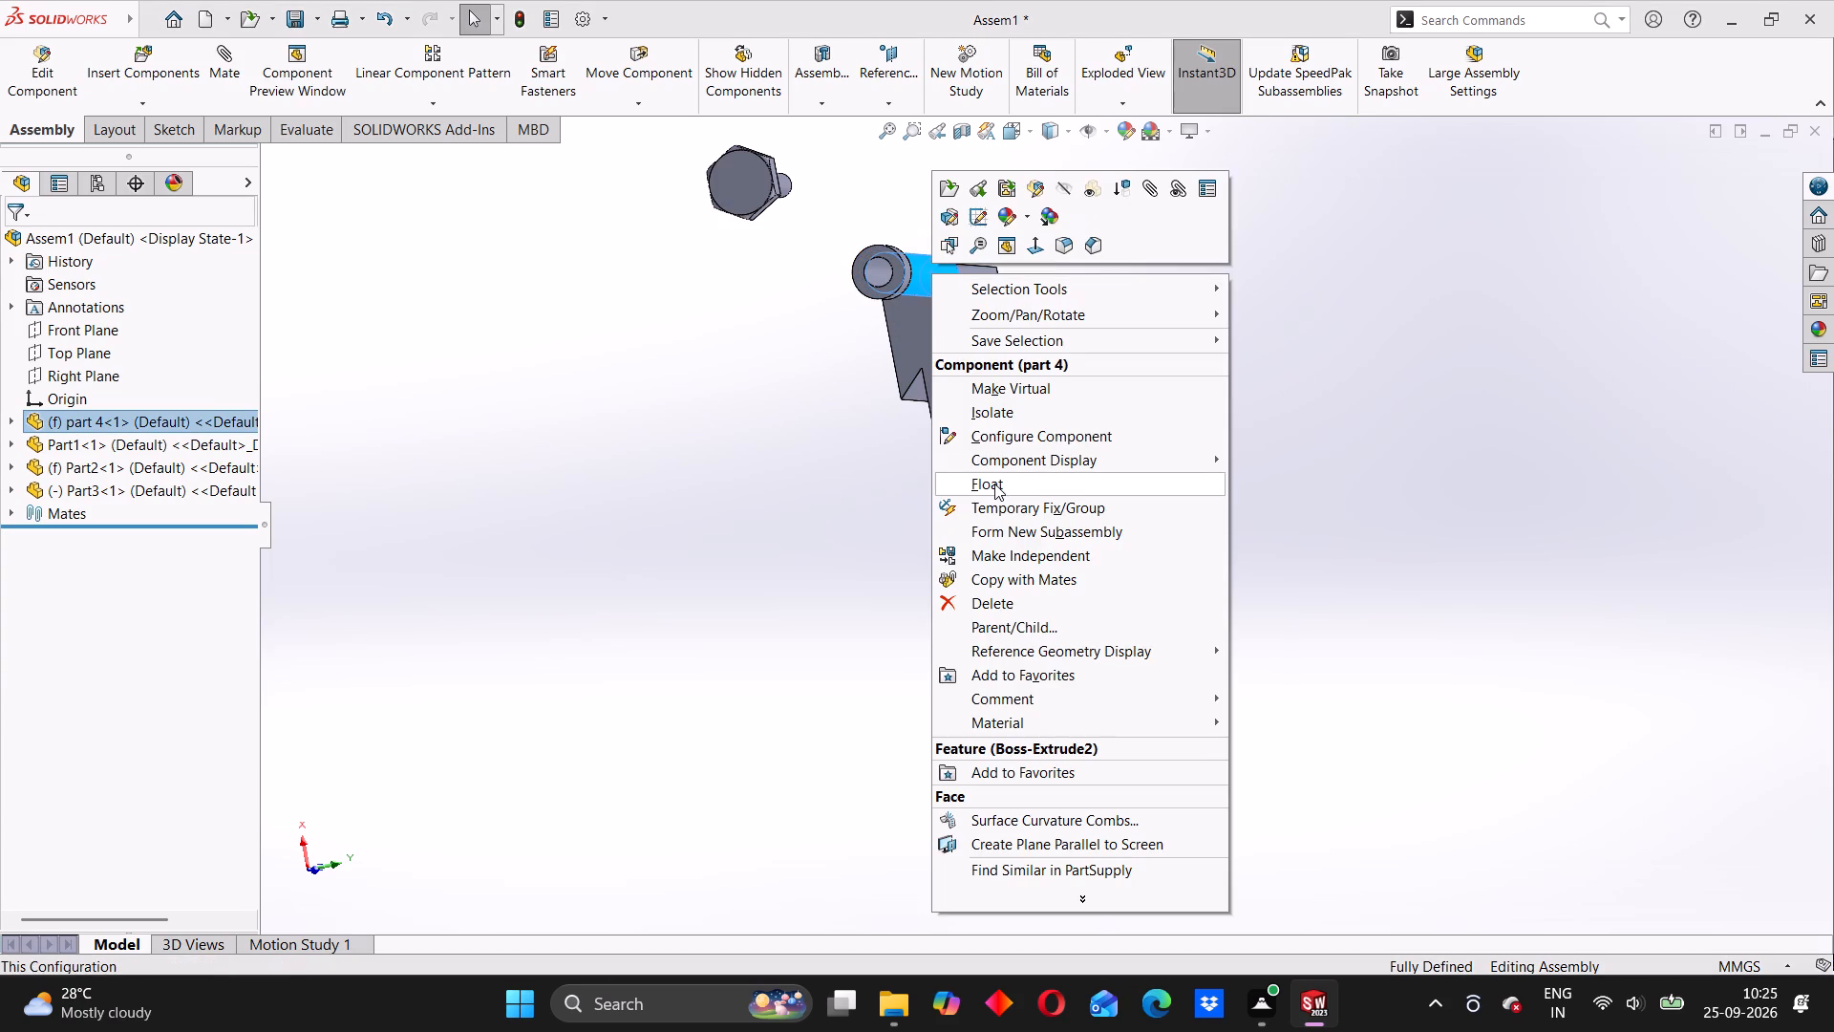
{"action": "left_click", "coordinate": [994, 484]}
{"action": "left_click_drag", "start_coordinate": [923, 276], "coordinate": [888, 538]}
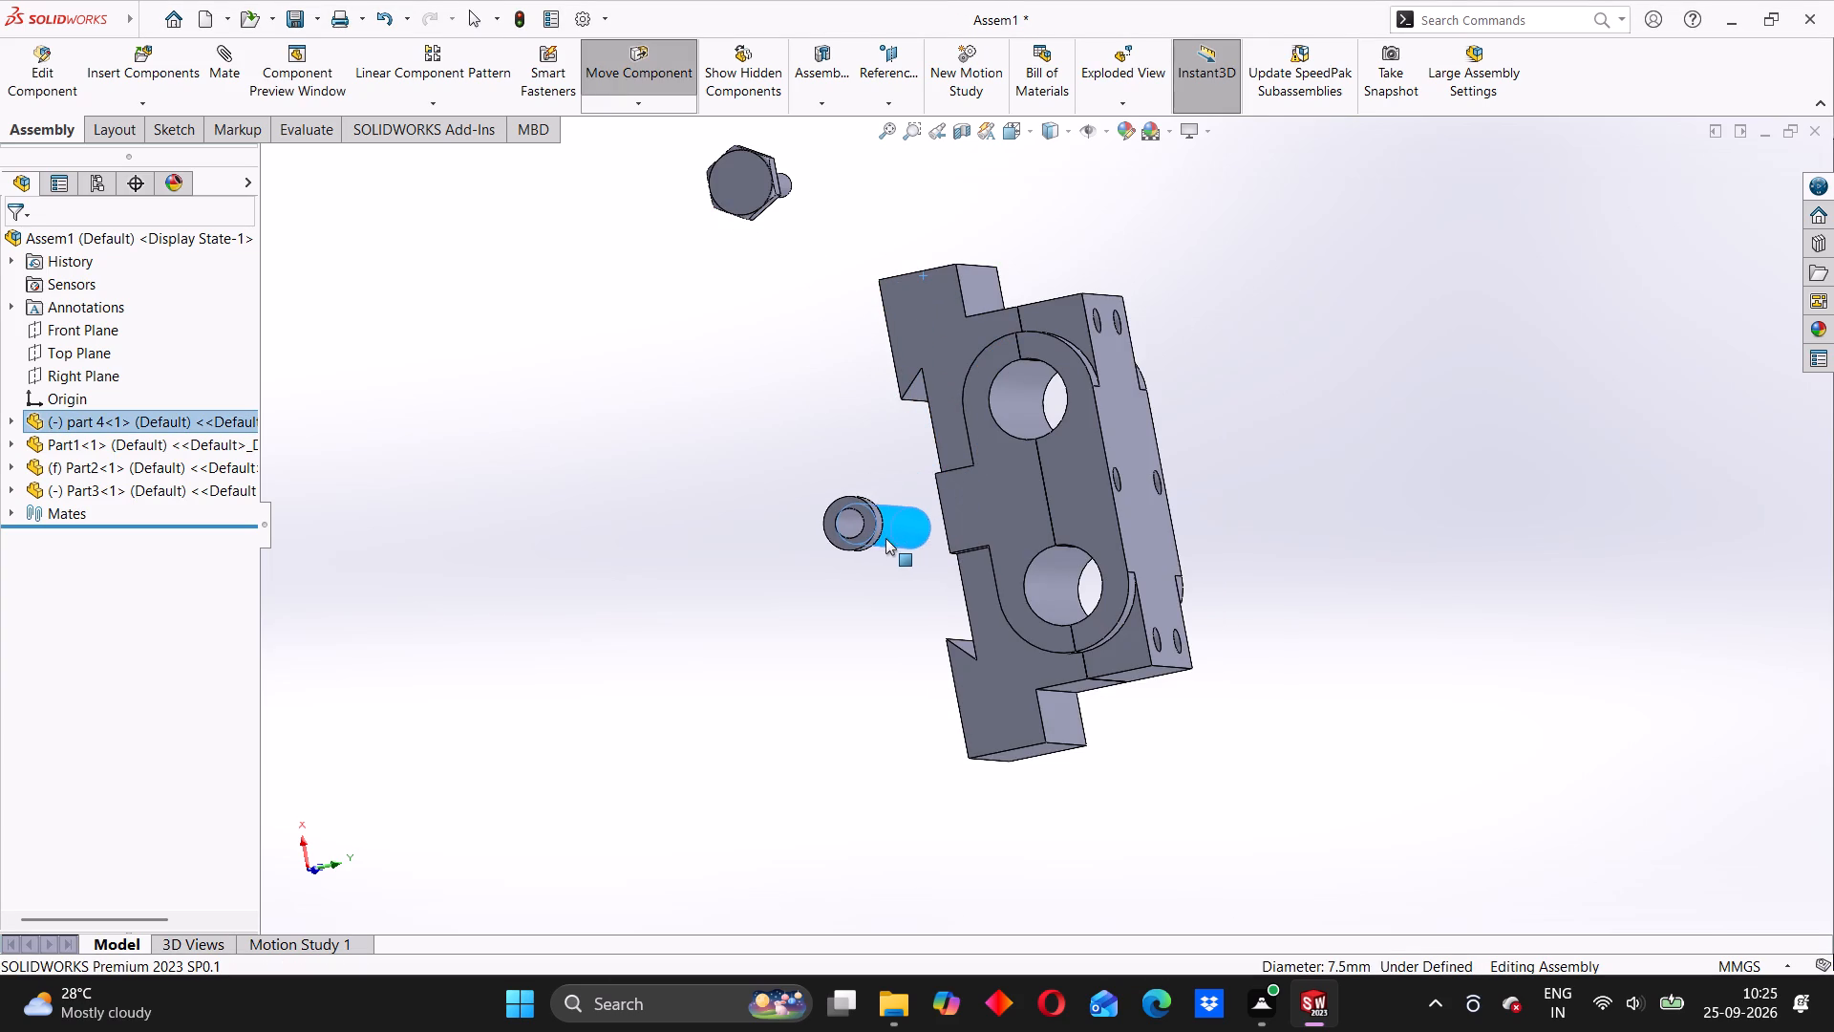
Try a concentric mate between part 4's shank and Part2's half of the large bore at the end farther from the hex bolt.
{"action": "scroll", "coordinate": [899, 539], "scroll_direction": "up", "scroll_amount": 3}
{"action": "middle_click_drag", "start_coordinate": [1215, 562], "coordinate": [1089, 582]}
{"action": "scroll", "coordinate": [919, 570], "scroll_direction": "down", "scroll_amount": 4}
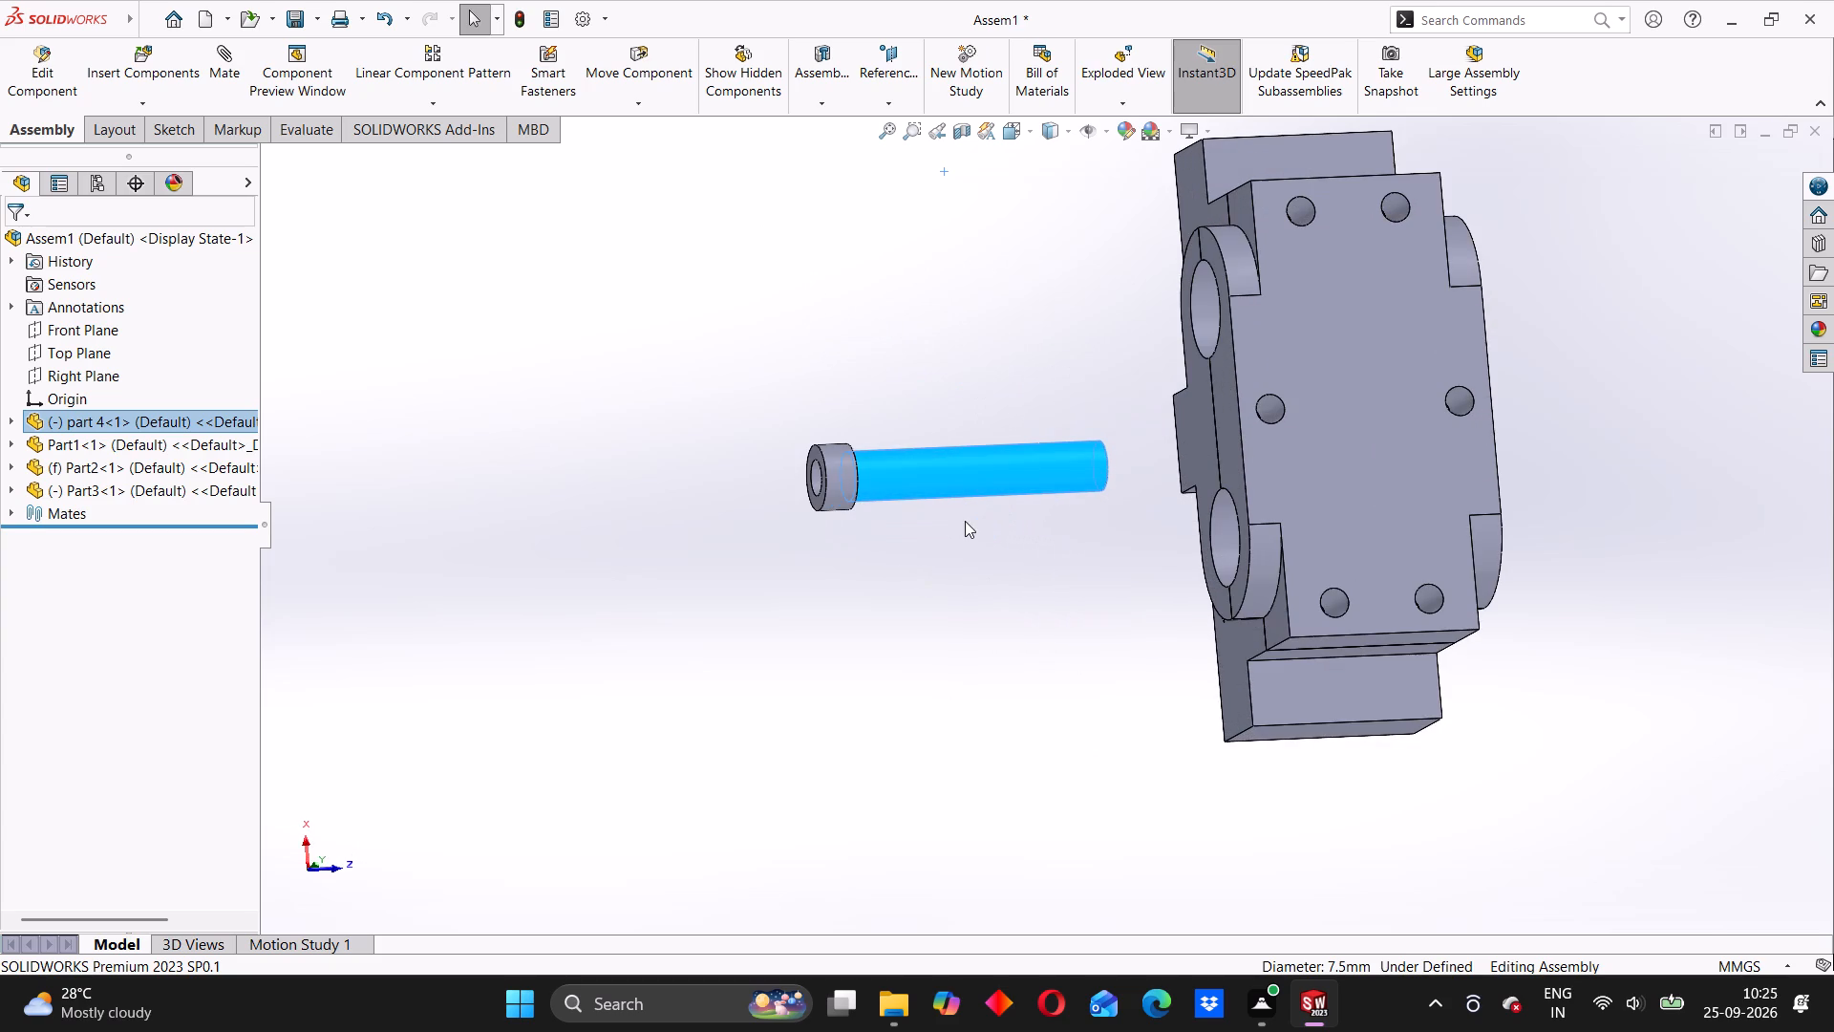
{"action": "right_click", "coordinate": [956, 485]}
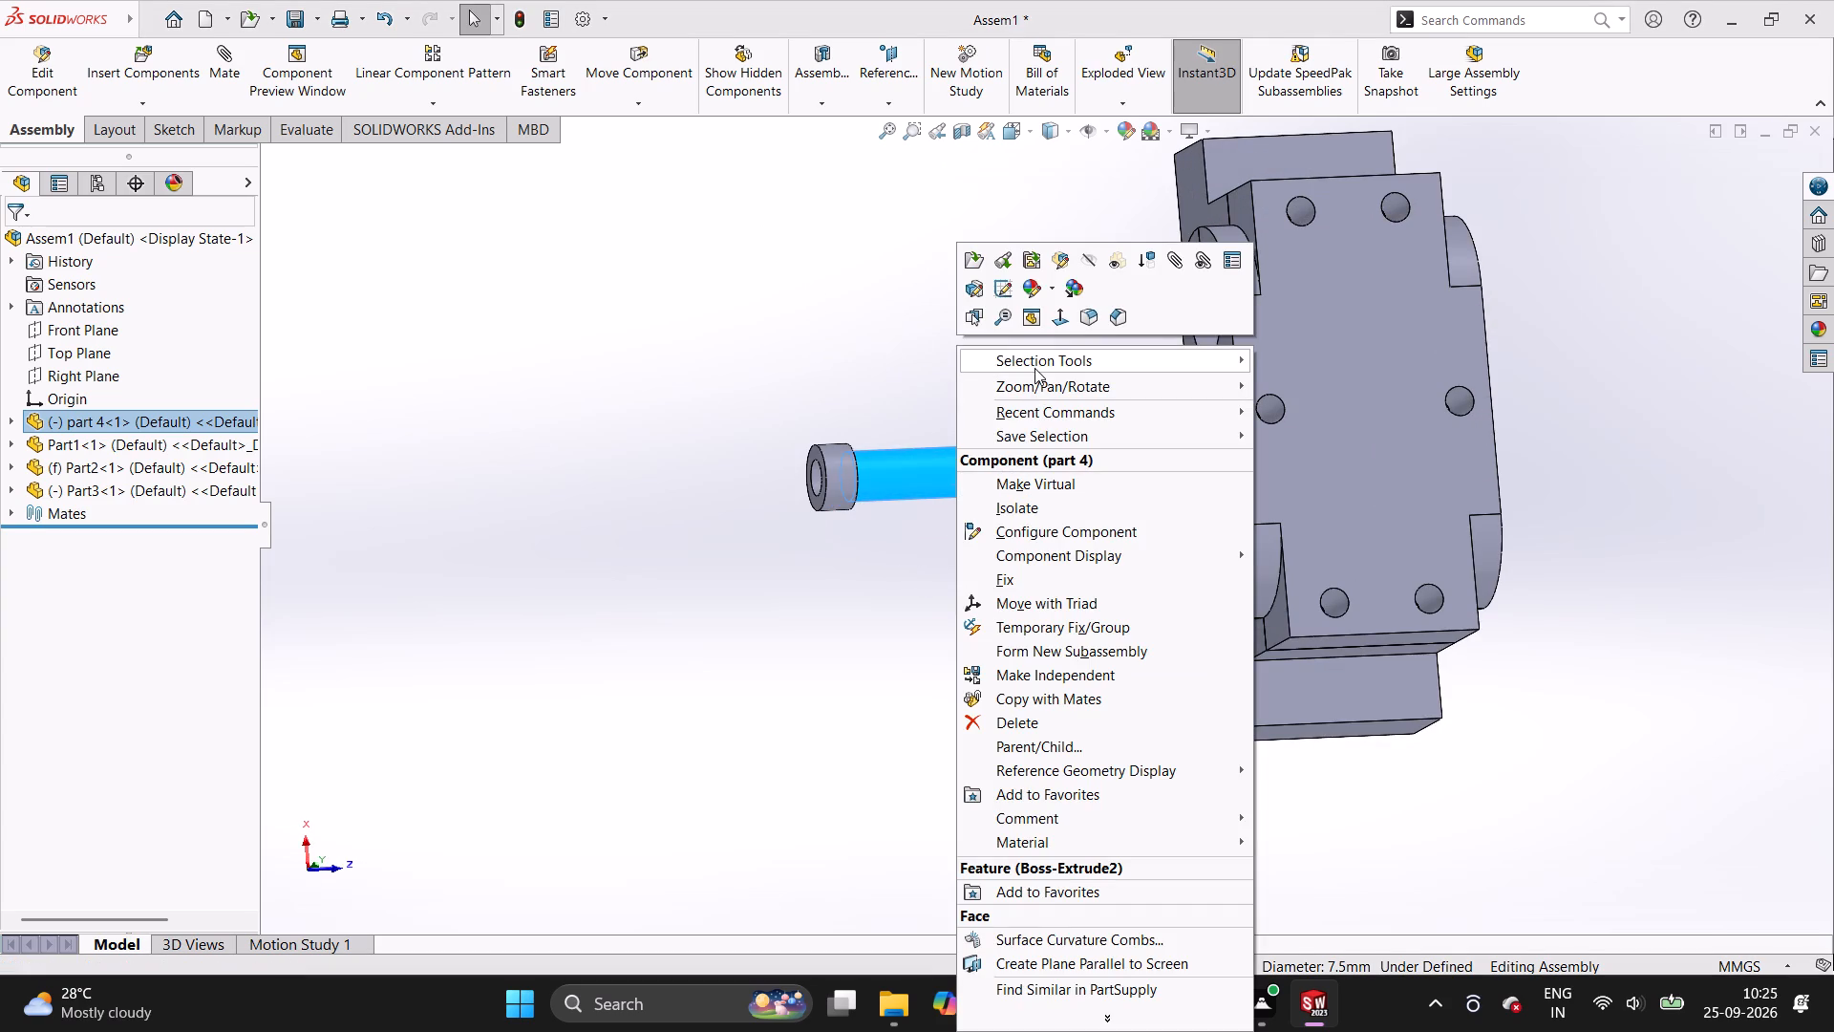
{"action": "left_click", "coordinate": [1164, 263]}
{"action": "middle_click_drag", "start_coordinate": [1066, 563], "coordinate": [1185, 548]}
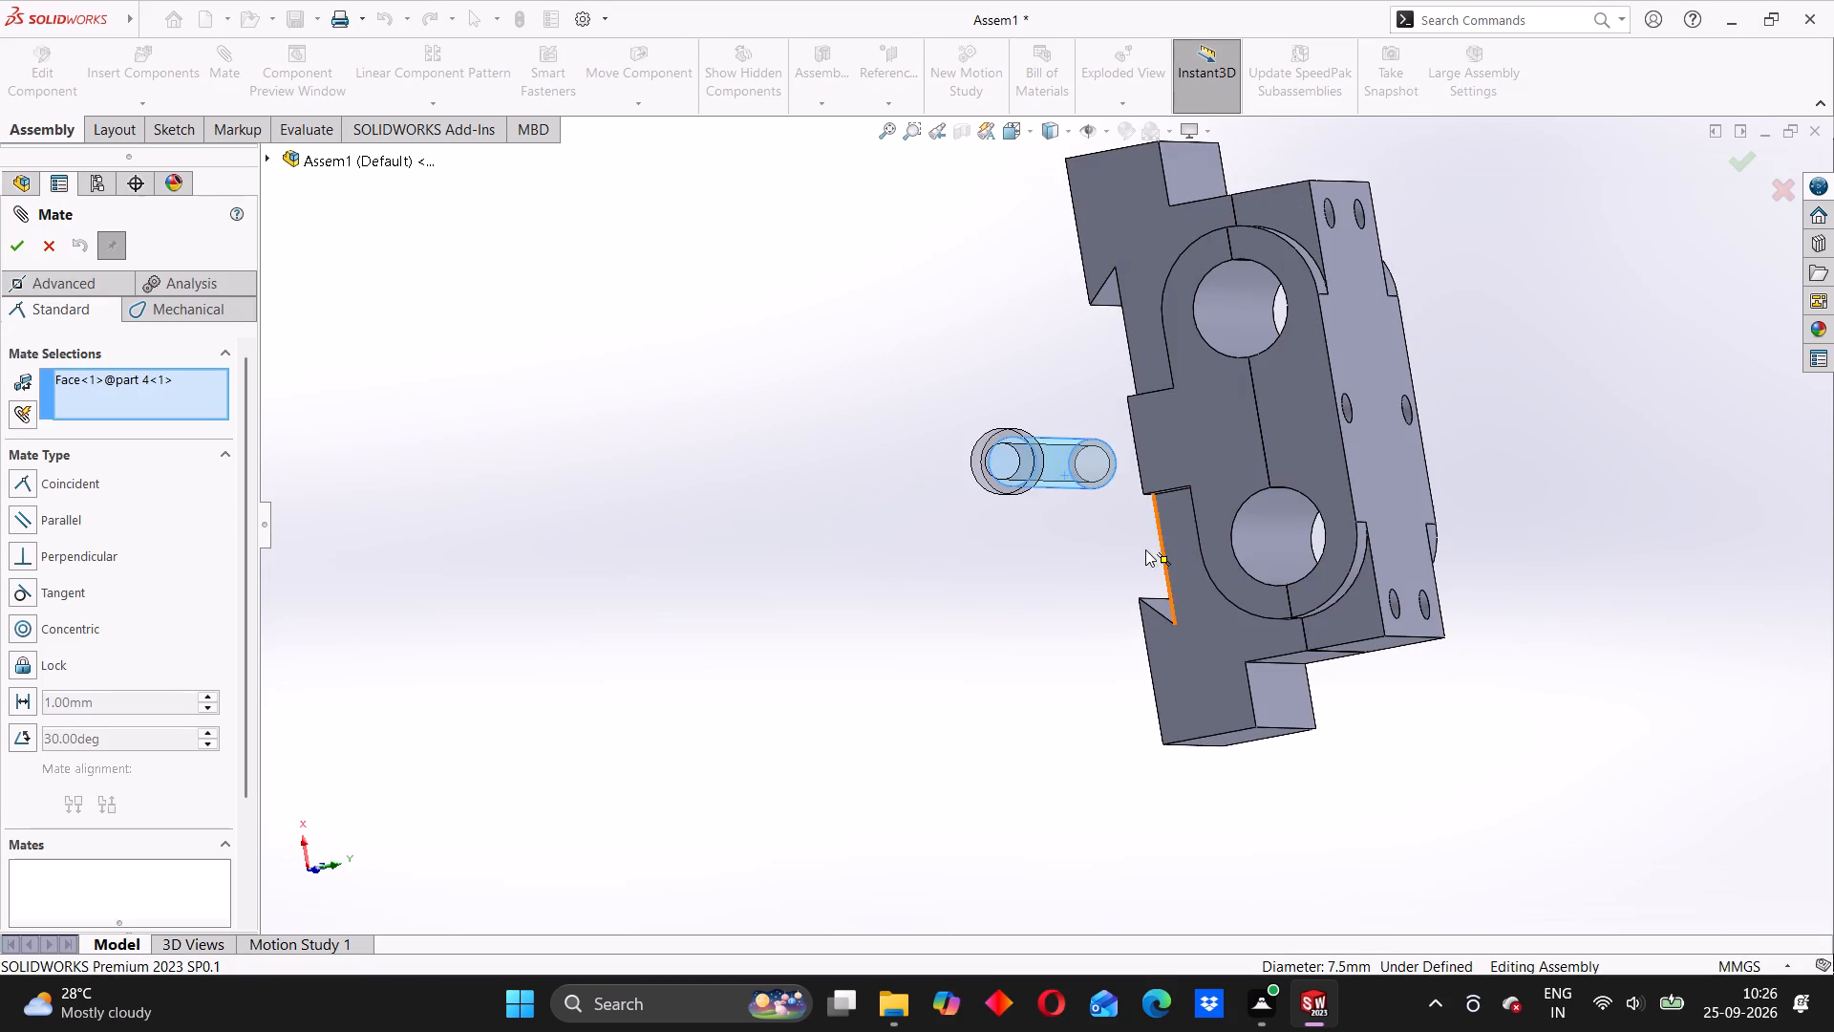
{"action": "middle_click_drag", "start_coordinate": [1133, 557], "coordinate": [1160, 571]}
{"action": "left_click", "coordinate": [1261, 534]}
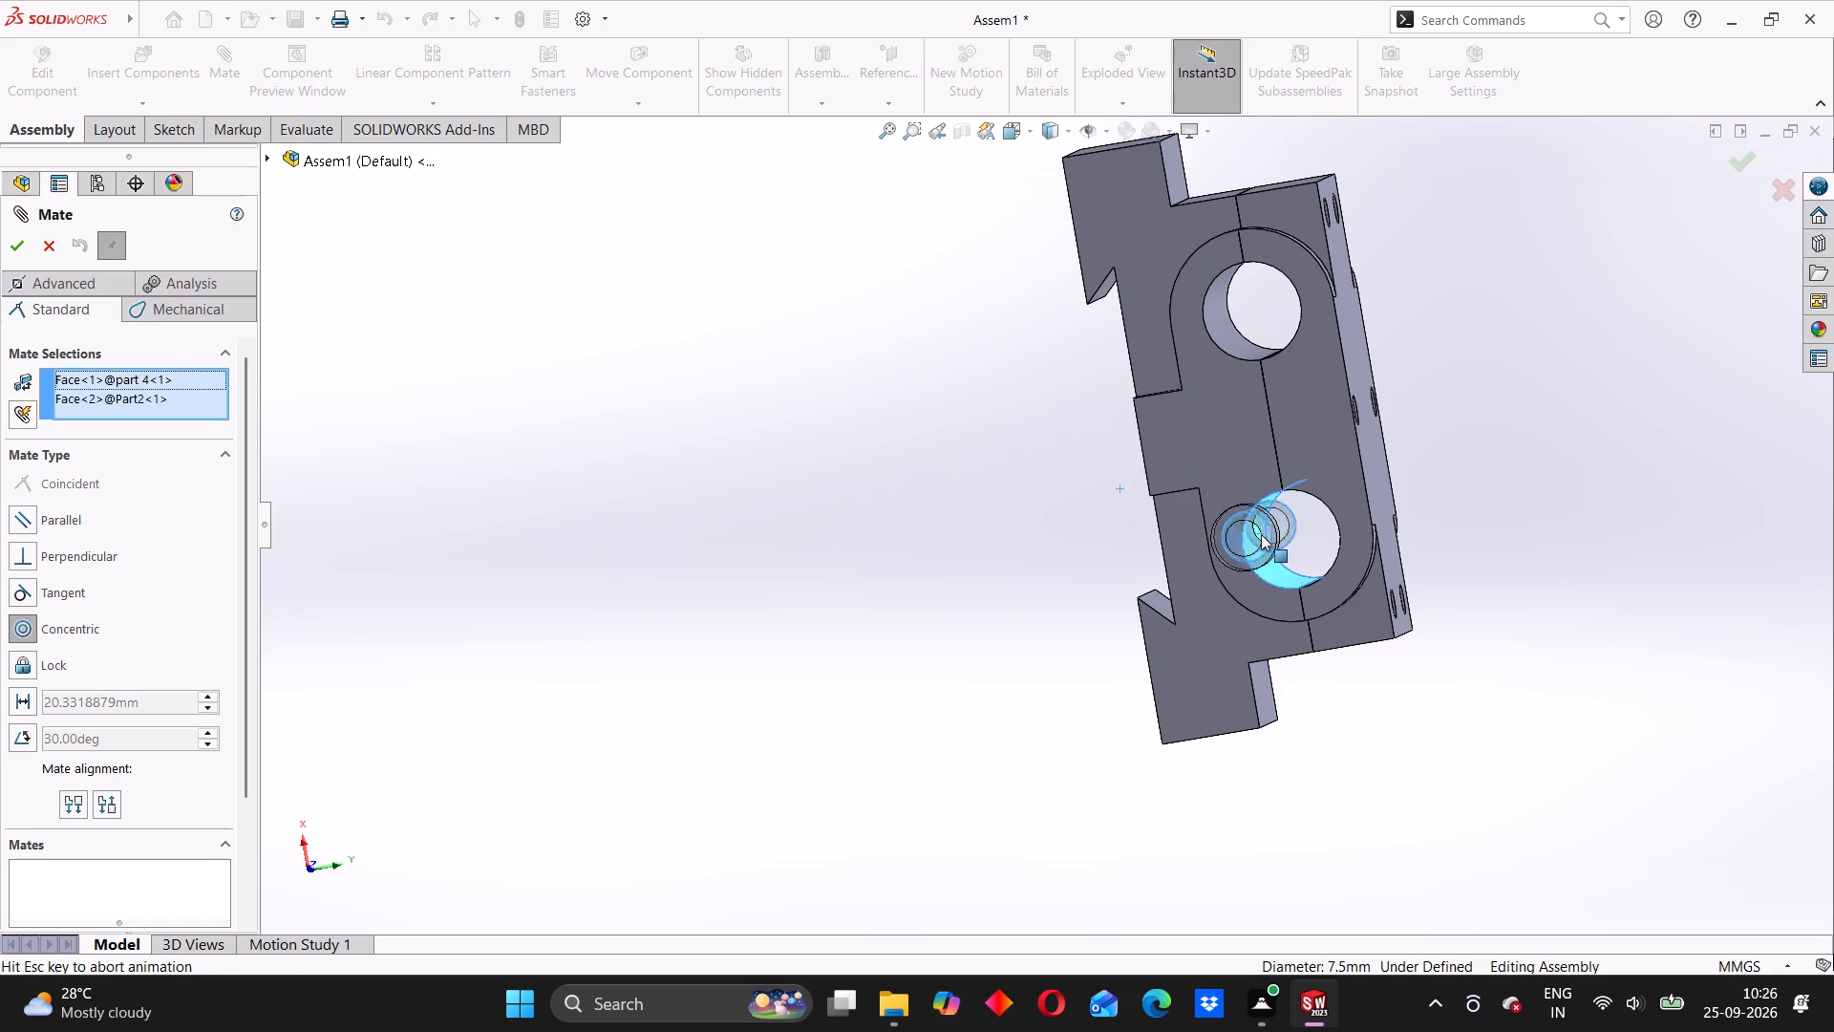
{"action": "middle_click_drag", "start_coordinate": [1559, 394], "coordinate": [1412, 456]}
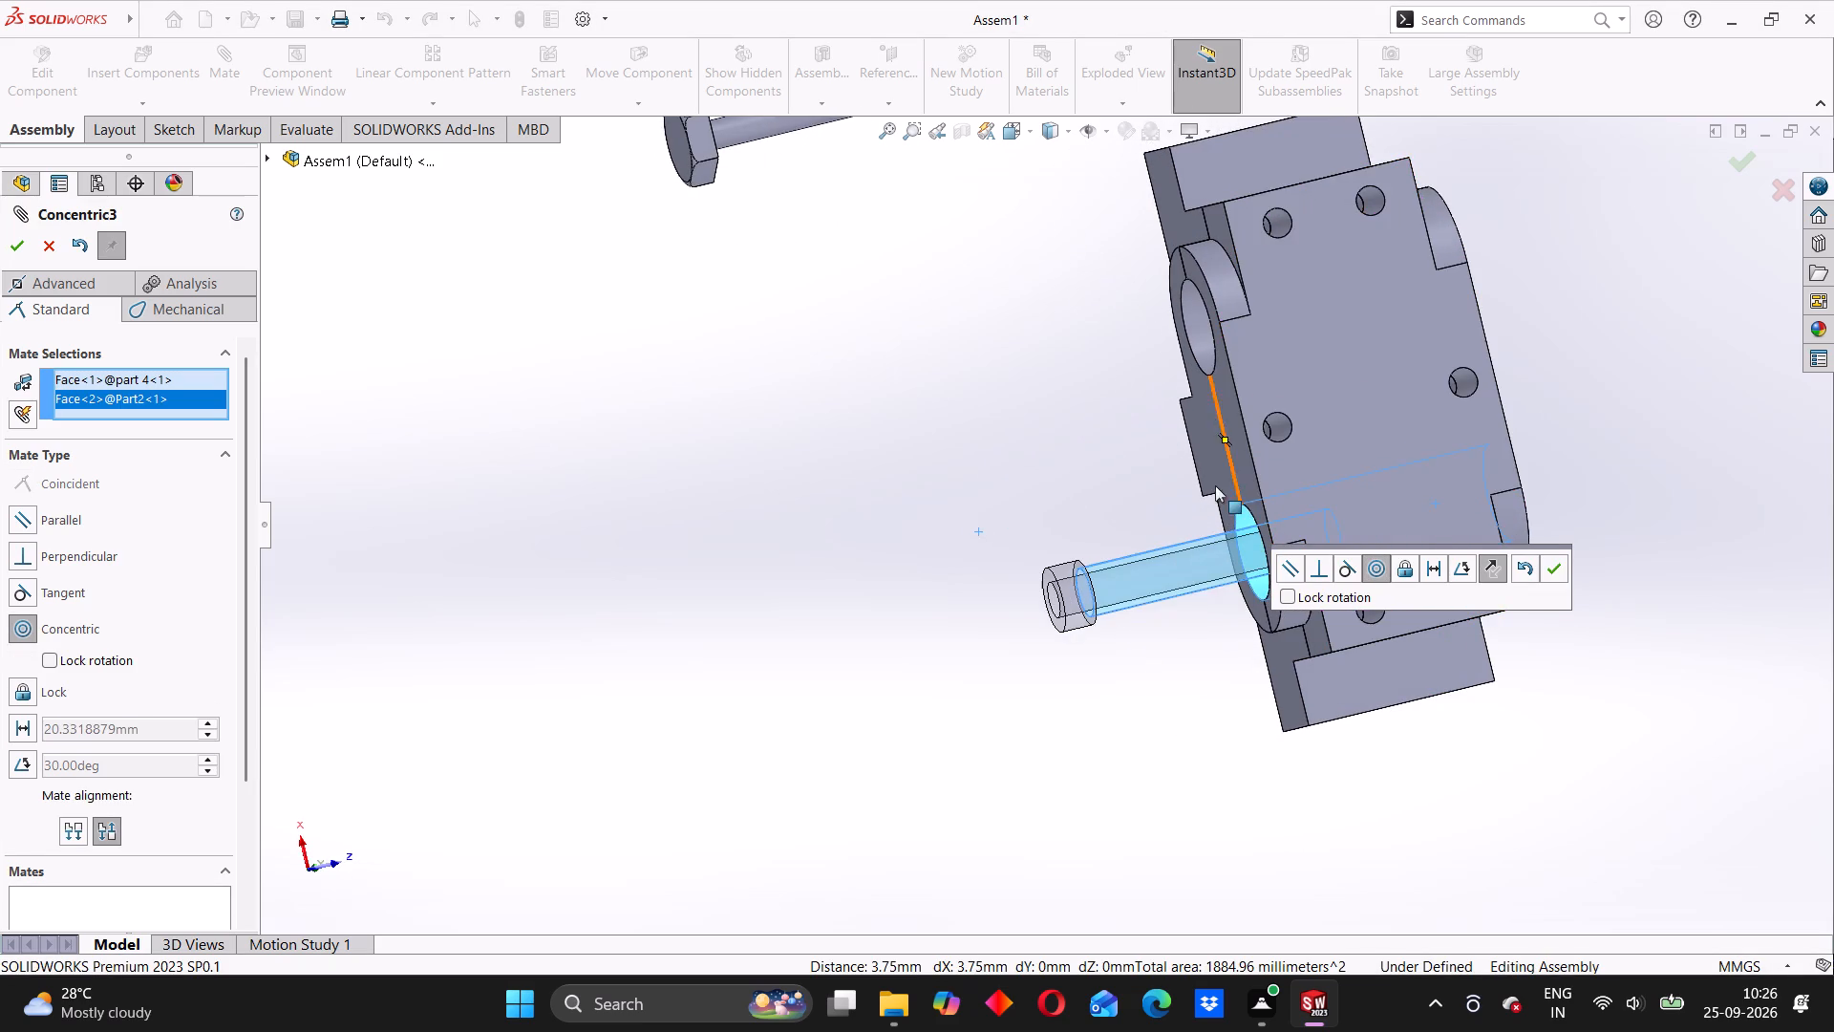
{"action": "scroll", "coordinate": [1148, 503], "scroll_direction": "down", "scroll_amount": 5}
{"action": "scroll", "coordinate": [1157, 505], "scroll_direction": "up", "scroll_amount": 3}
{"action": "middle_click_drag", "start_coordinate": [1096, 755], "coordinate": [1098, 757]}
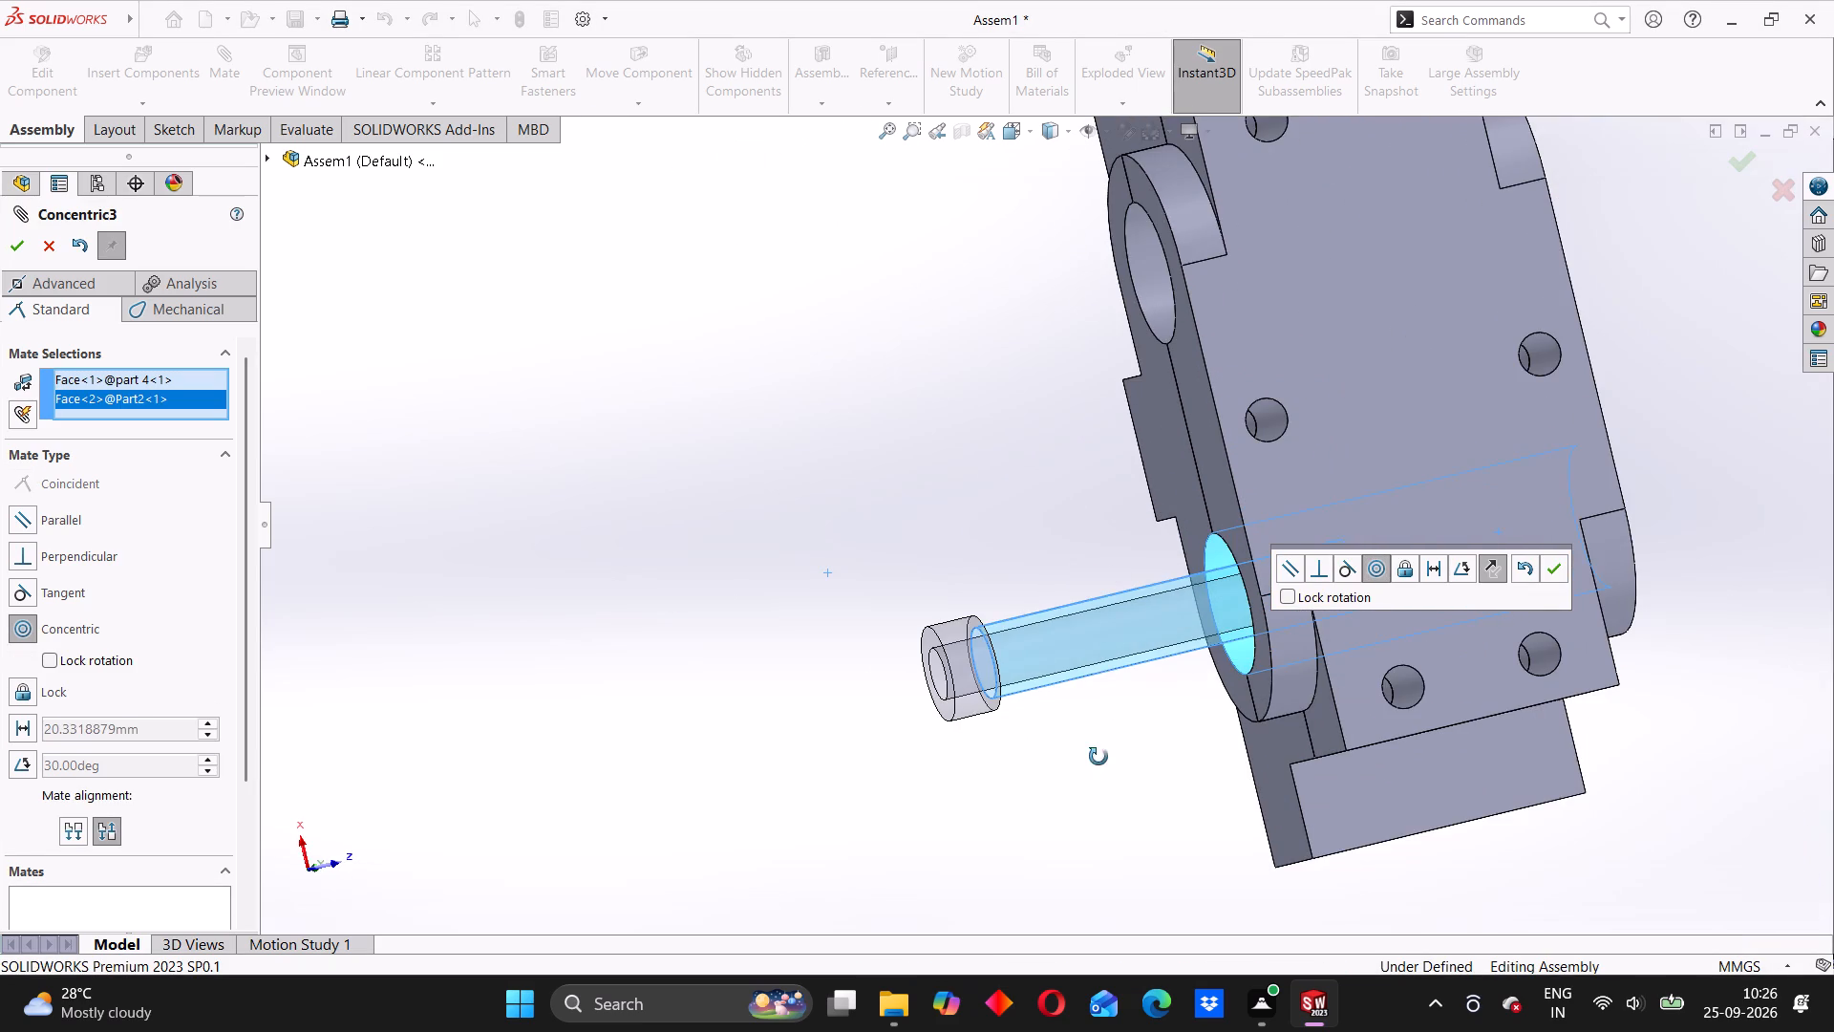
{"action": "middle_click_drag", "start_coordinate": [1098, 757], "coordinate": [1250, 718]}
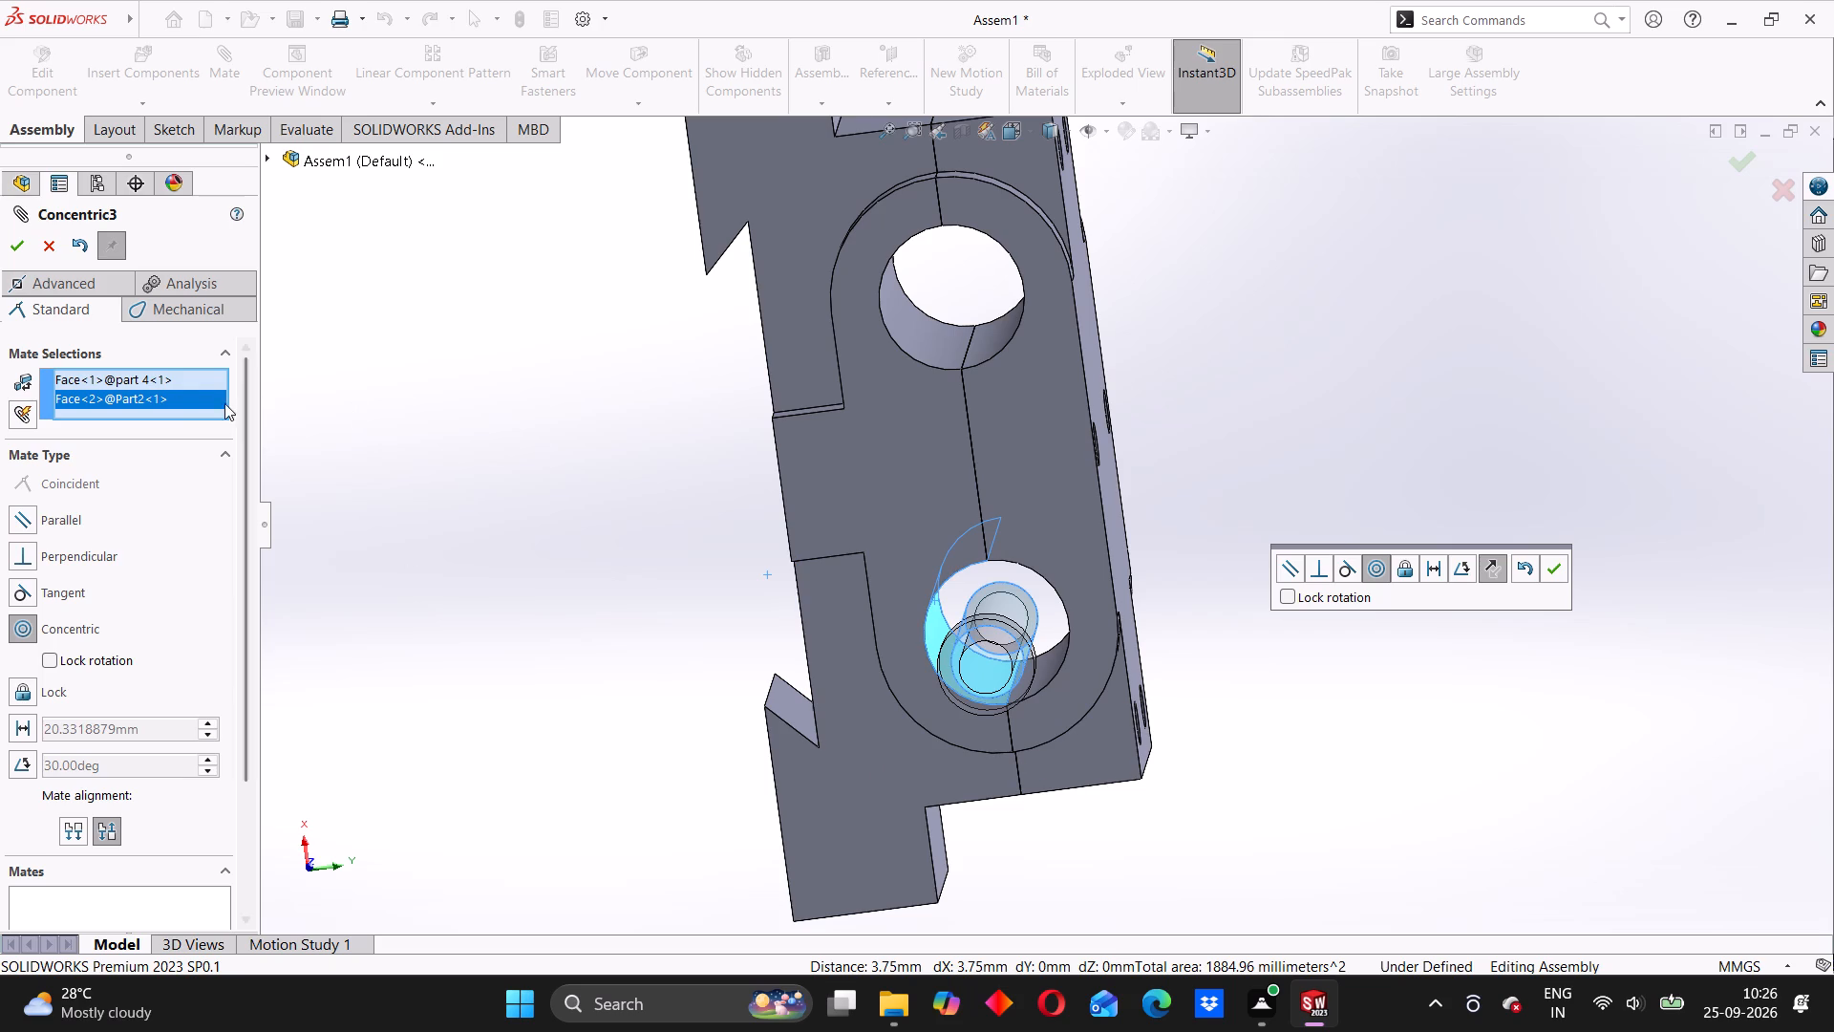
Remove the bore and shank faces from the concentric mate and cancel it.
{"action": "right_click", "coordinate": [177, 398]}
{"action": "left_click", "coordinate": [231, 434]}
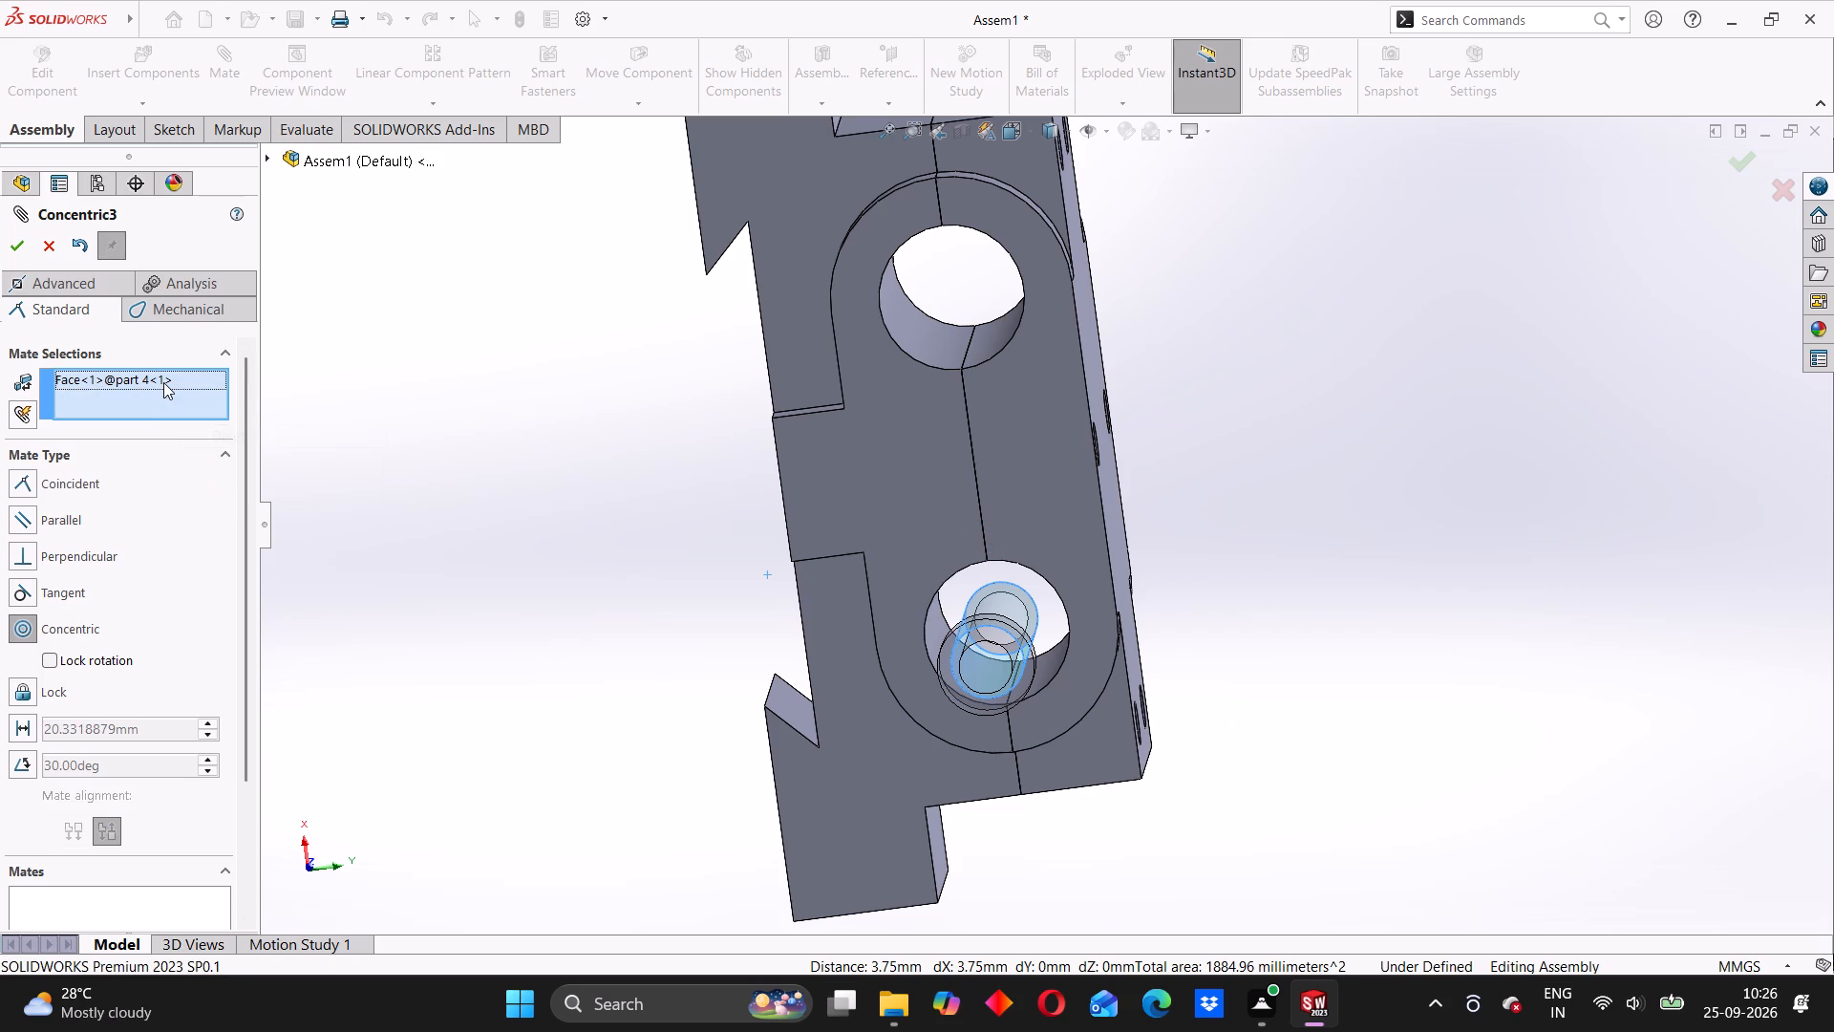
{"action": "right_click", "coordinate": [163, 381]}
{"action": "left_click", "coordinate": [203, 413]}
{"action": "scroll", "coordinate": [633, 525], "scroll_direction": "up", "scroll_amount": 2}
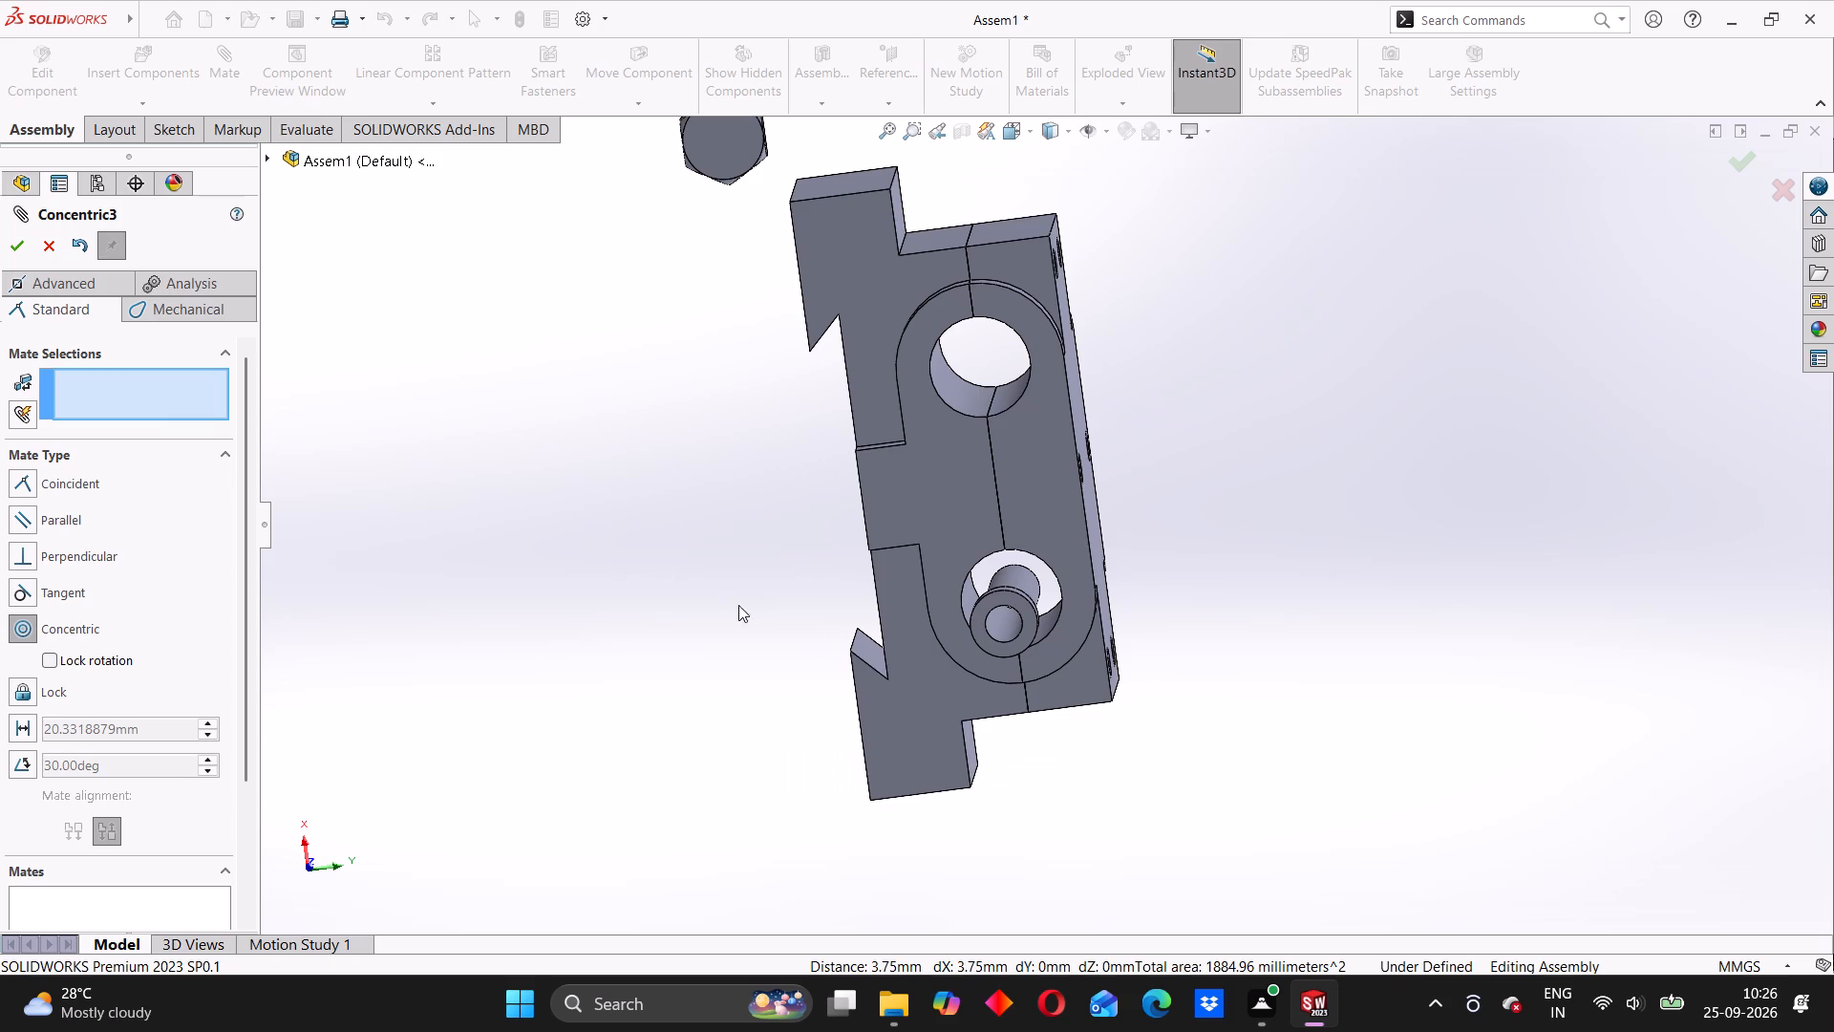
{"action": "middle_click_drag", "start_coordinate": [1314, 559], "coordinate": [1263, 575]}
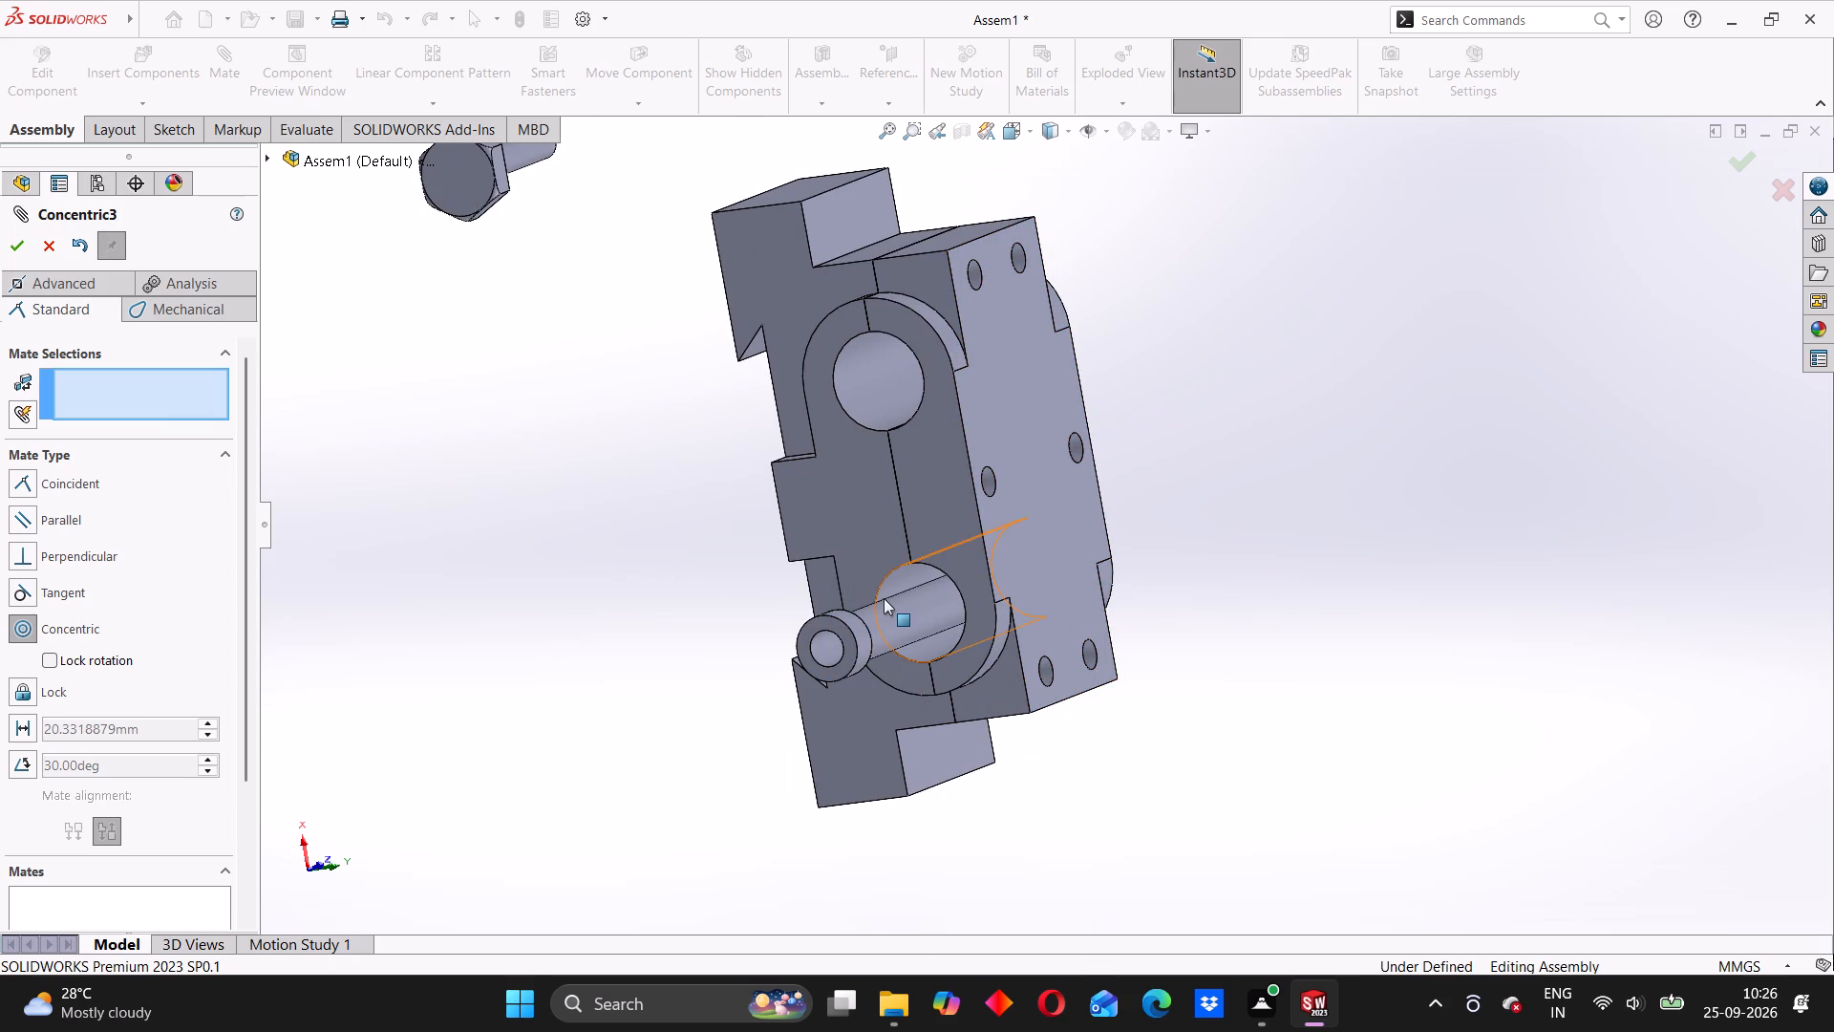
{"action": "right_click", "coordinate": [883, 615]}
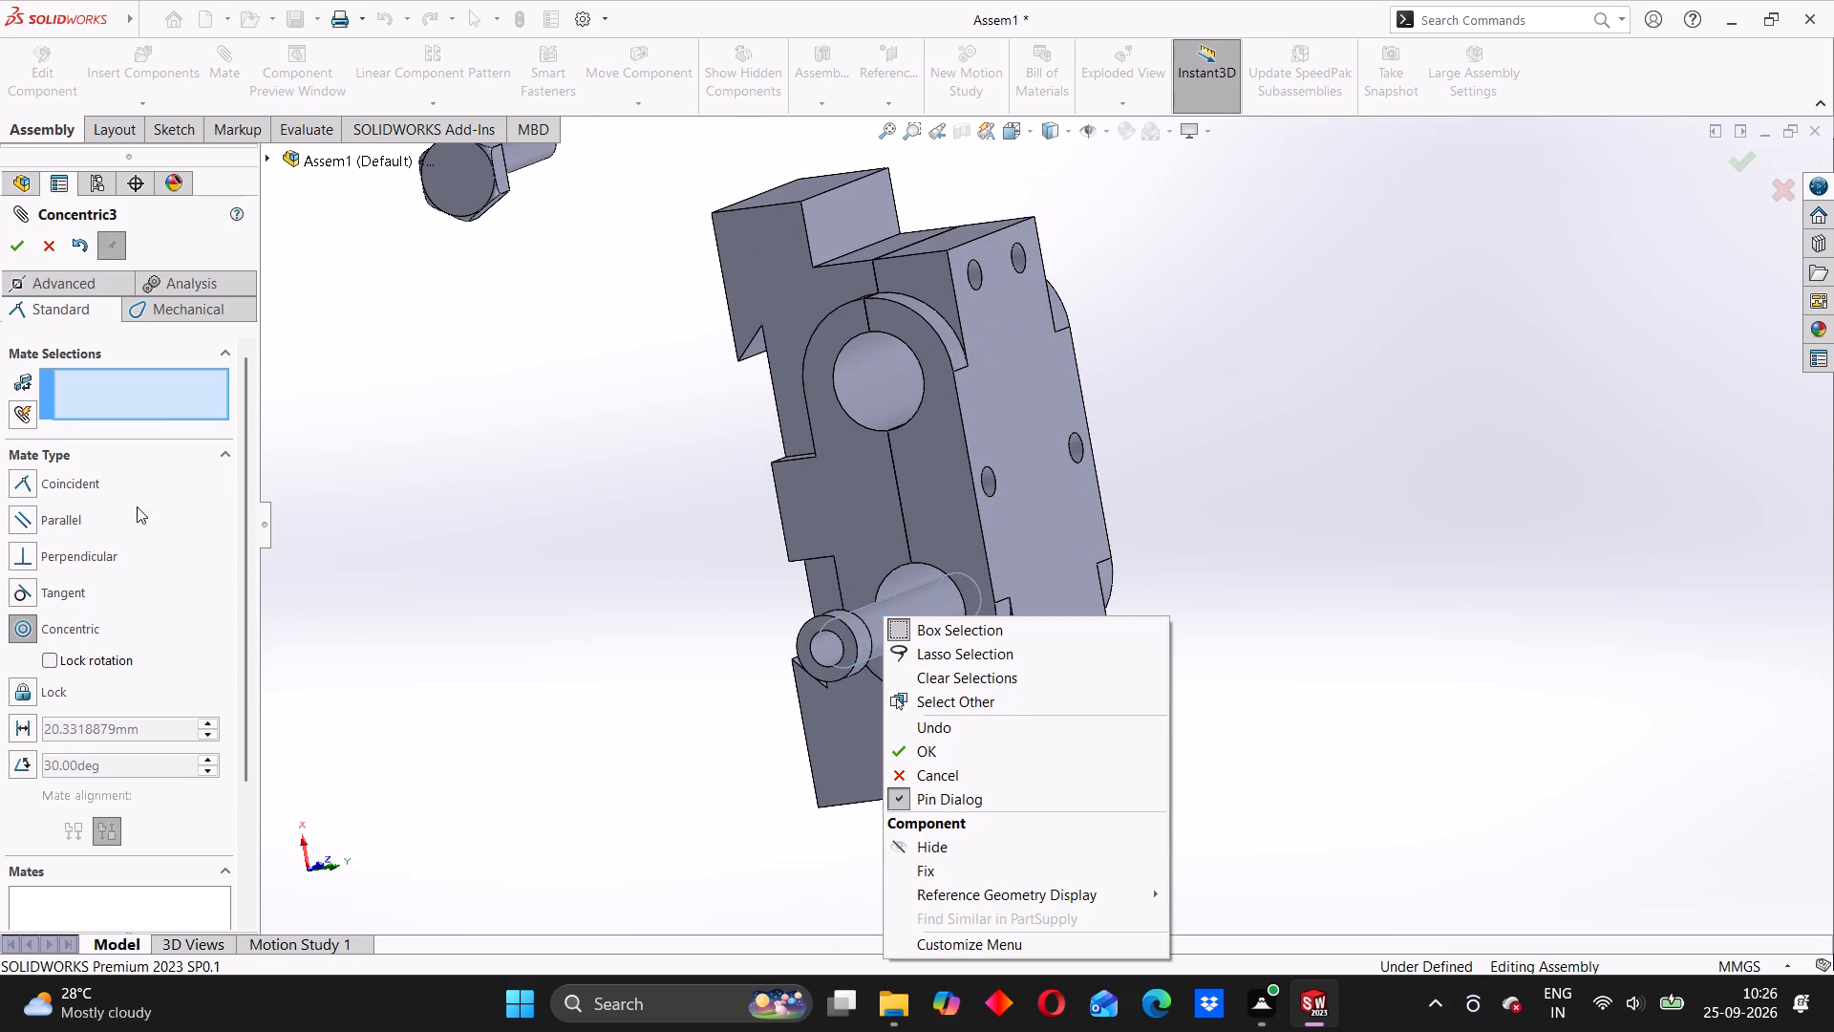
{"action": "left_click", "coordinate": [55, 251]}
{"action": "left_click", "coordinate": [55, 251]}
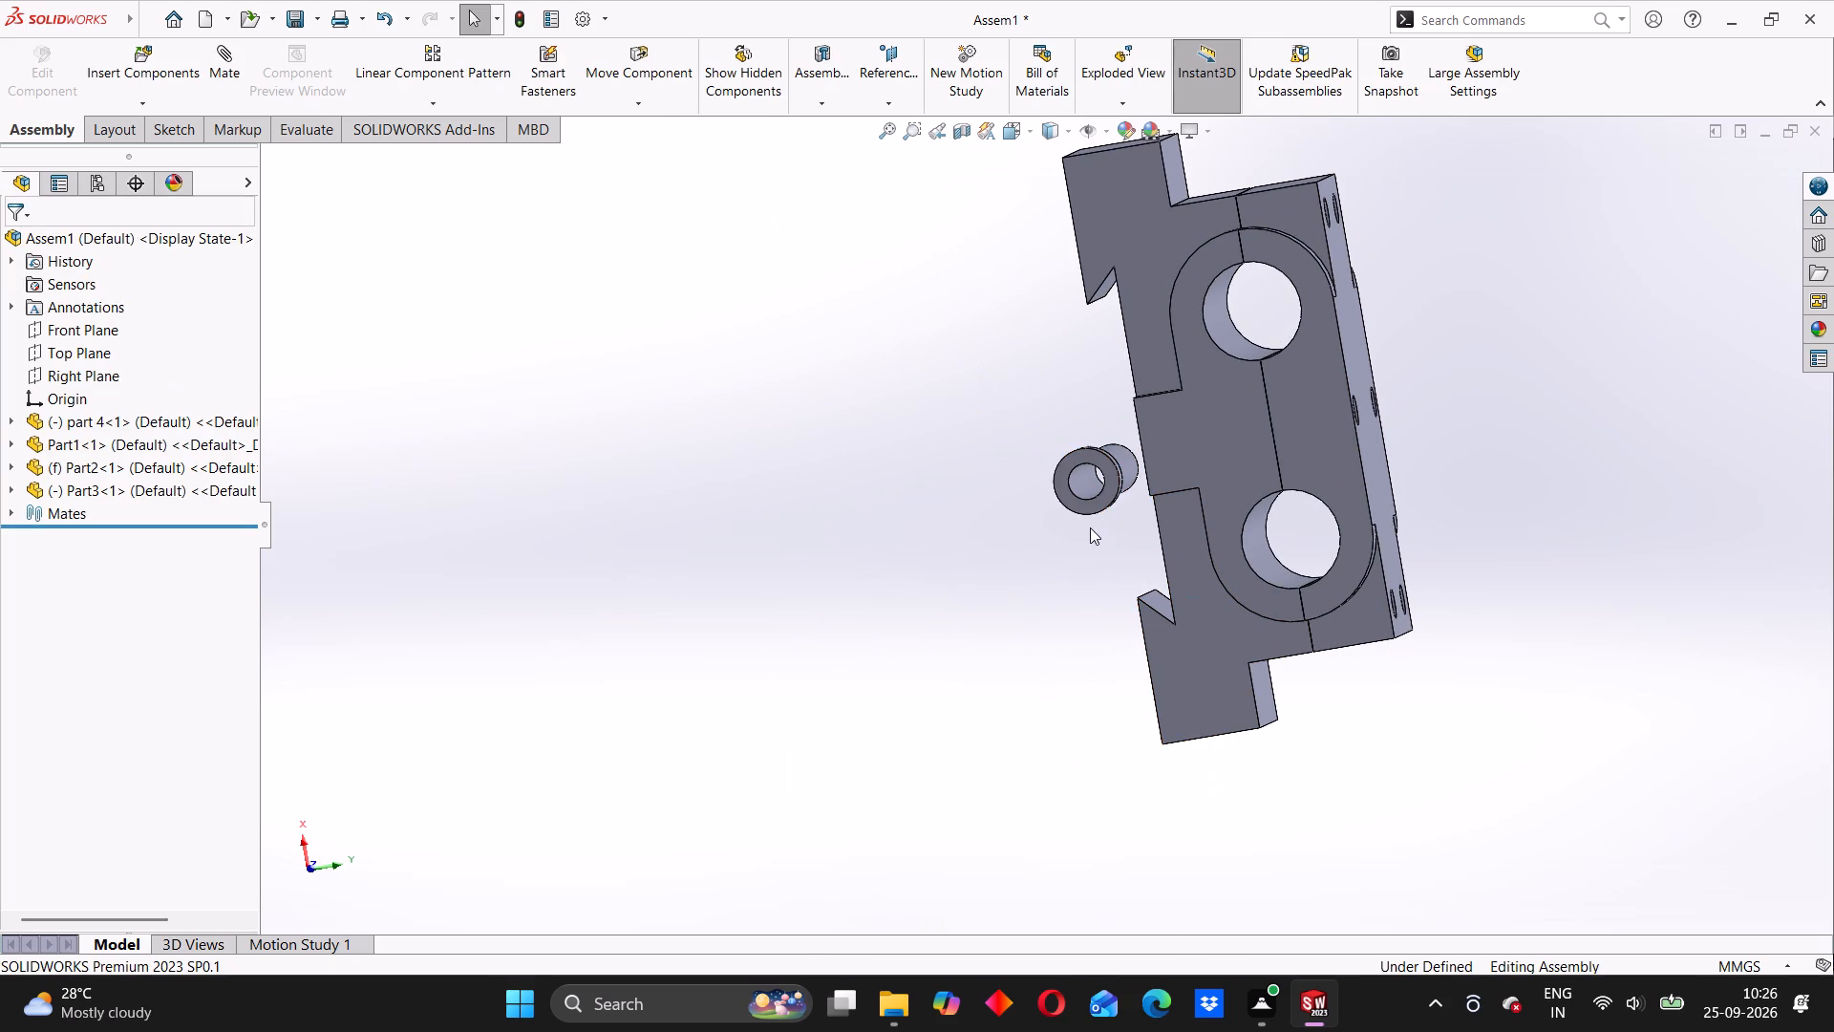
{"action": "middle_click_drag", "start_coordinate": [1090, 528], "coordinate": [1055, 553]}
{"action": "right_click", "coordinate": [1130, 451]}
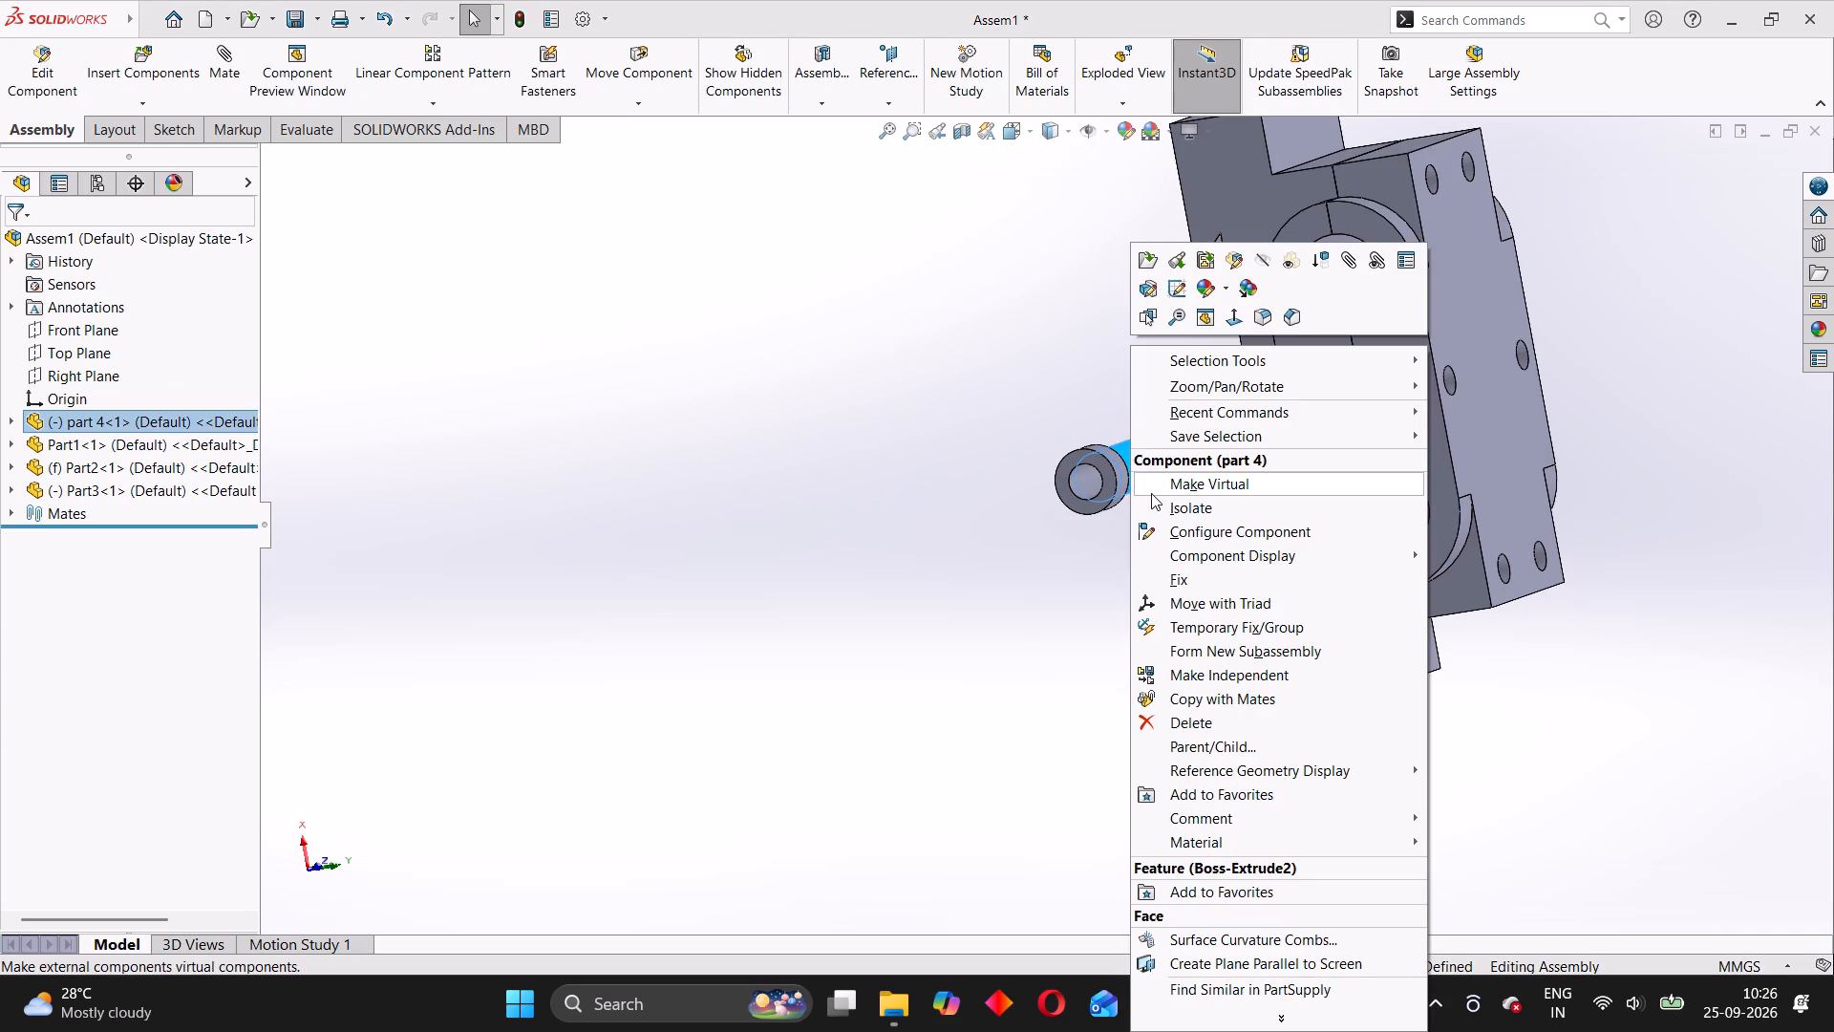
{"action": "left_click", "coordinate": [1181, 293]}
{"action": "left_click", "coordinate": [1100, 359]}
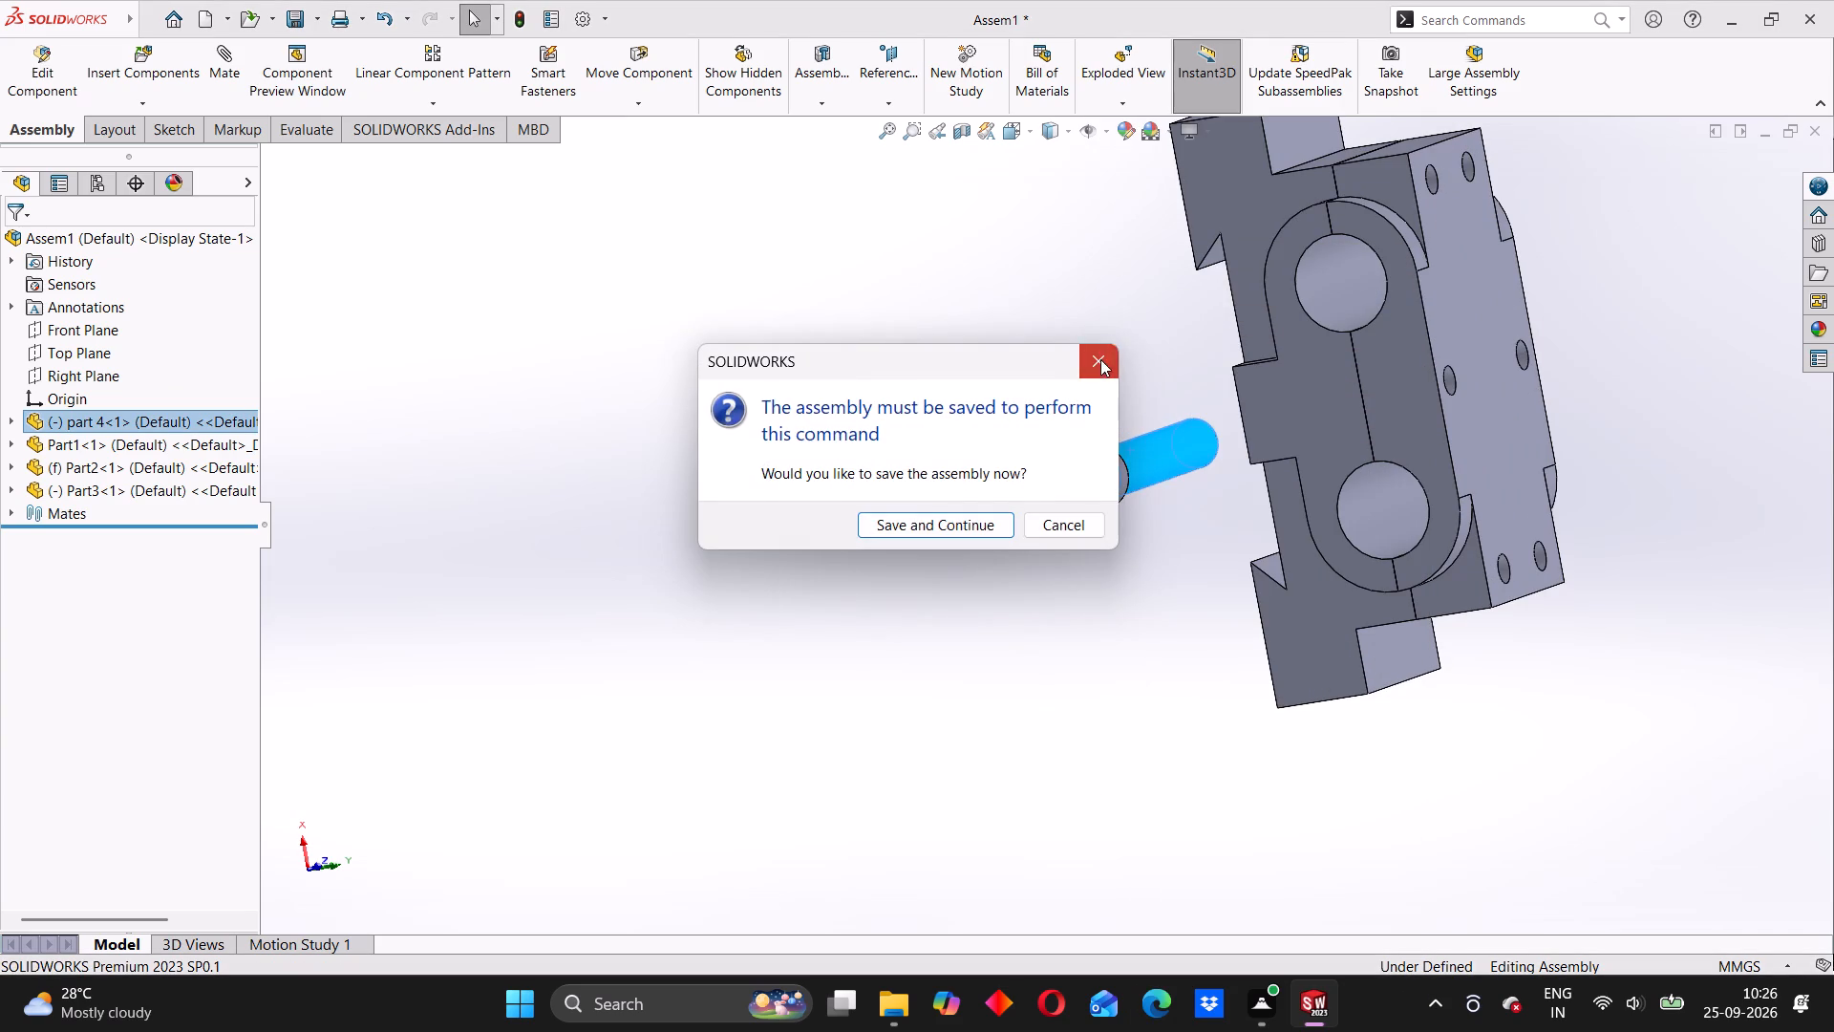
Fix the part 4 pin in its current position beside the blocks.
{"action": "scroll", "coordinate": [1101, 581], "scroll_direction": "up", "scroll_amount": 2}
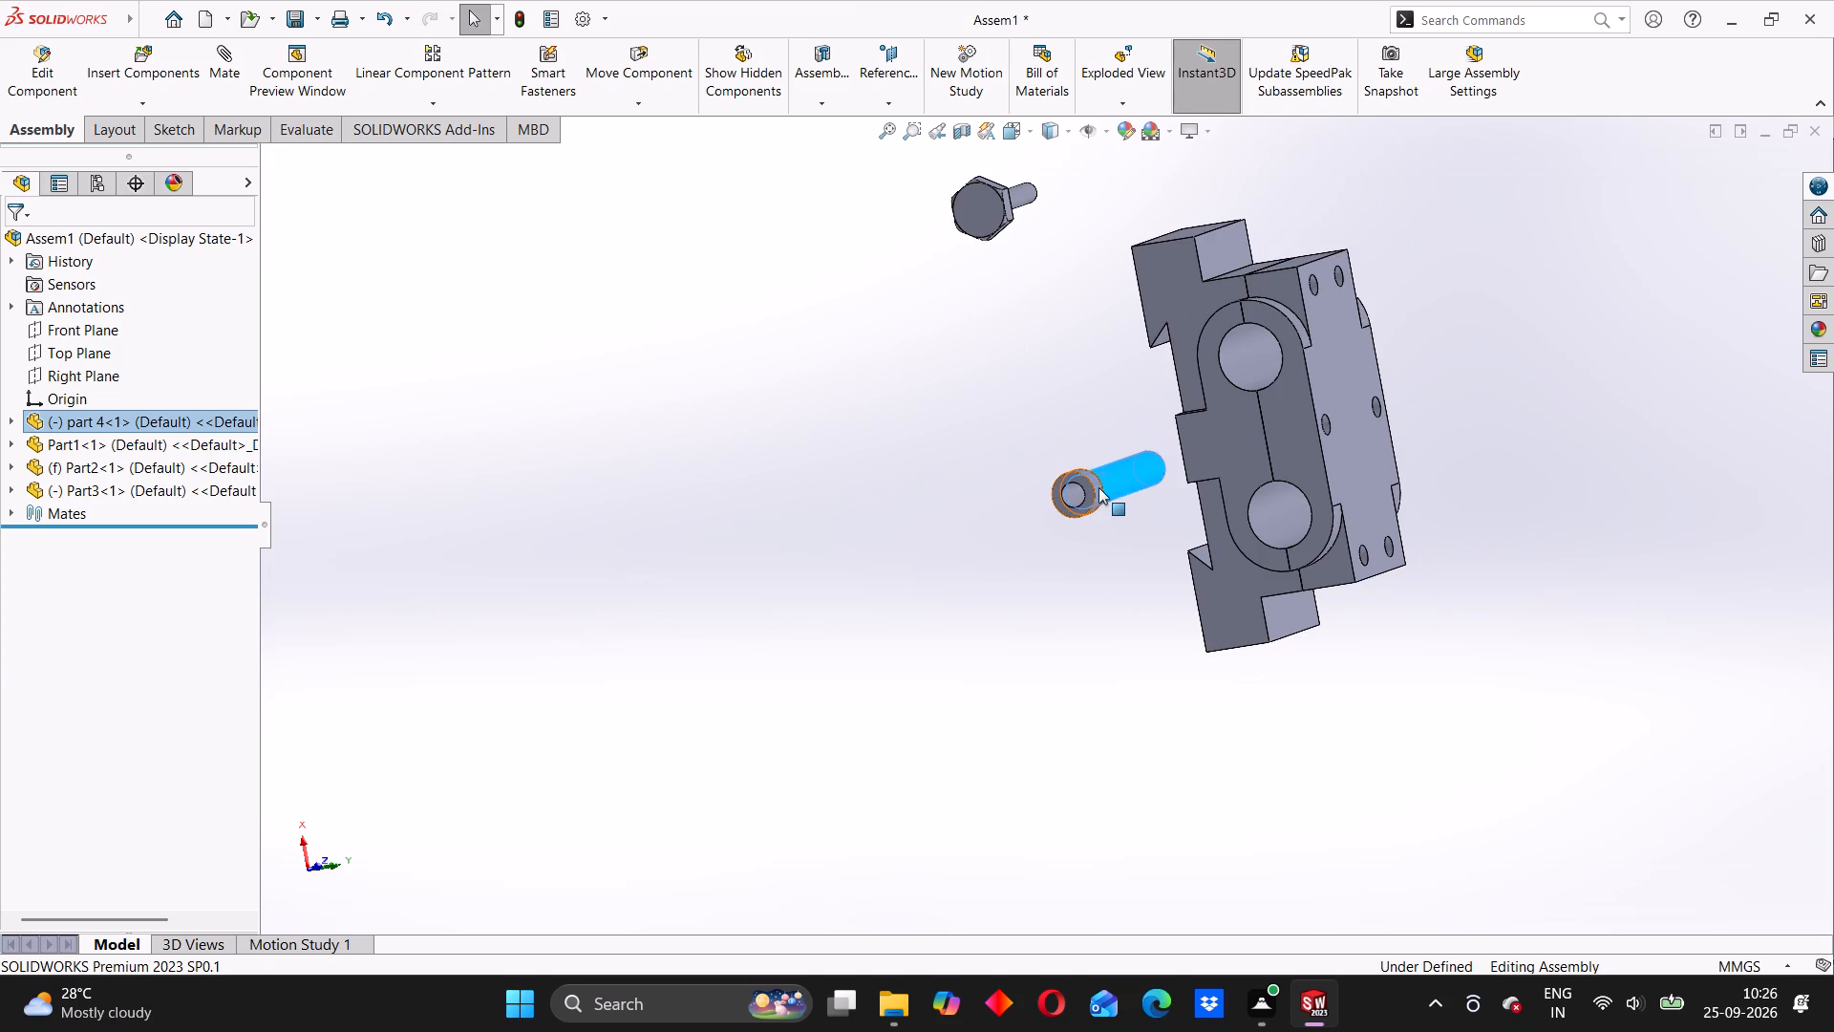
{"action": "right_click", "coordinate": [1109, 481]}
{"action": "left_click", "coordinate": [1141, 572]}
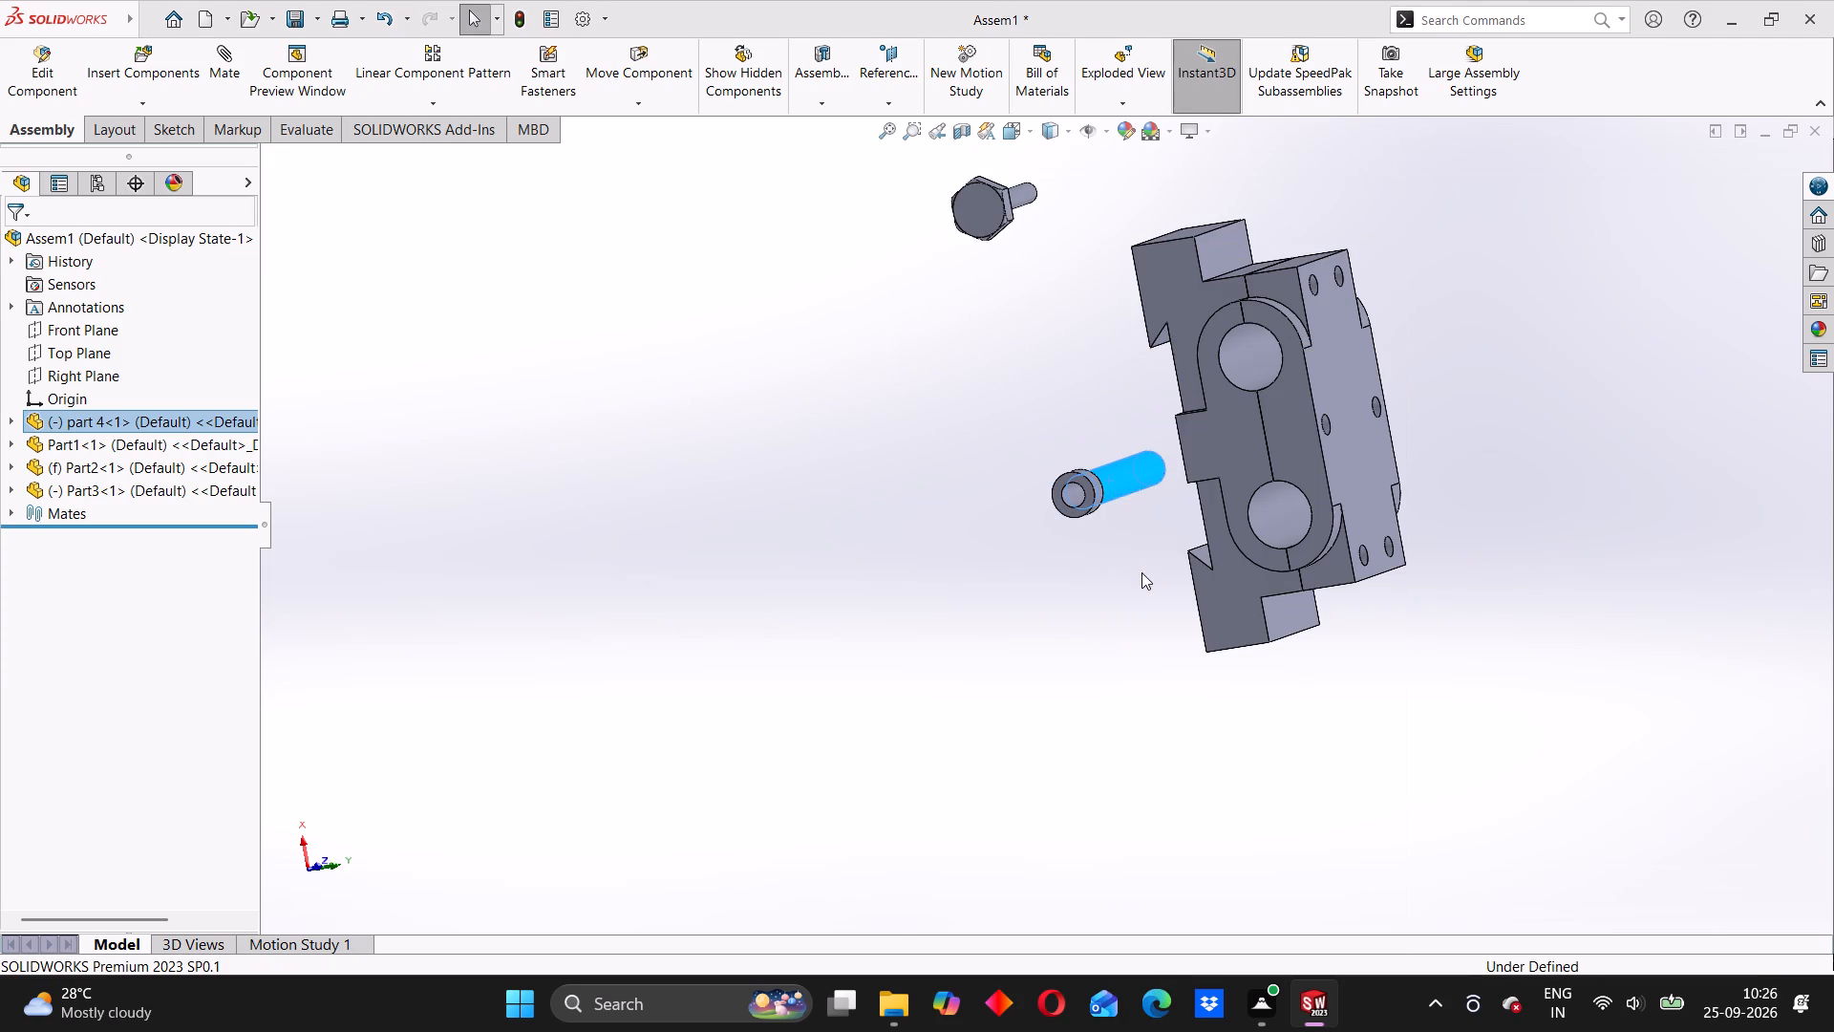
Delete the fixed part 4 pin from the assembly.
{"action": "right_click", "coordinate": [1098, 483]}
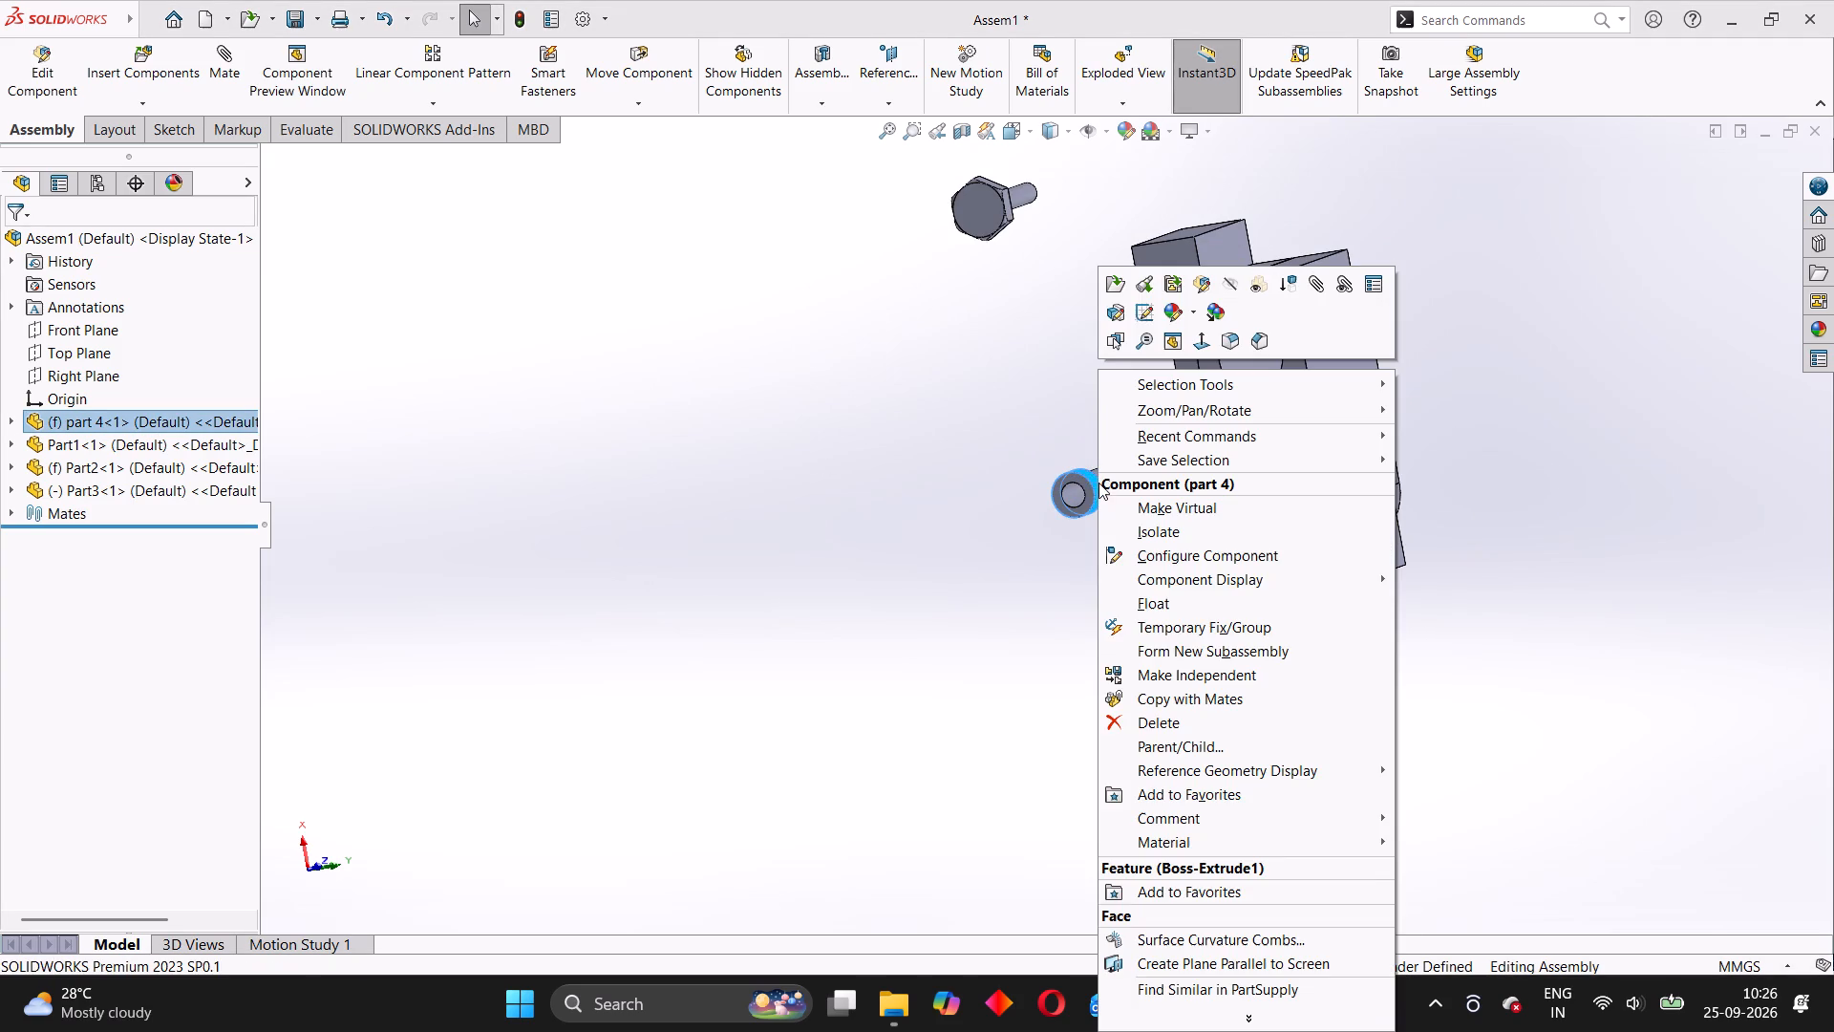
{"action": "left_click", "coordinate": [1162, 721]}
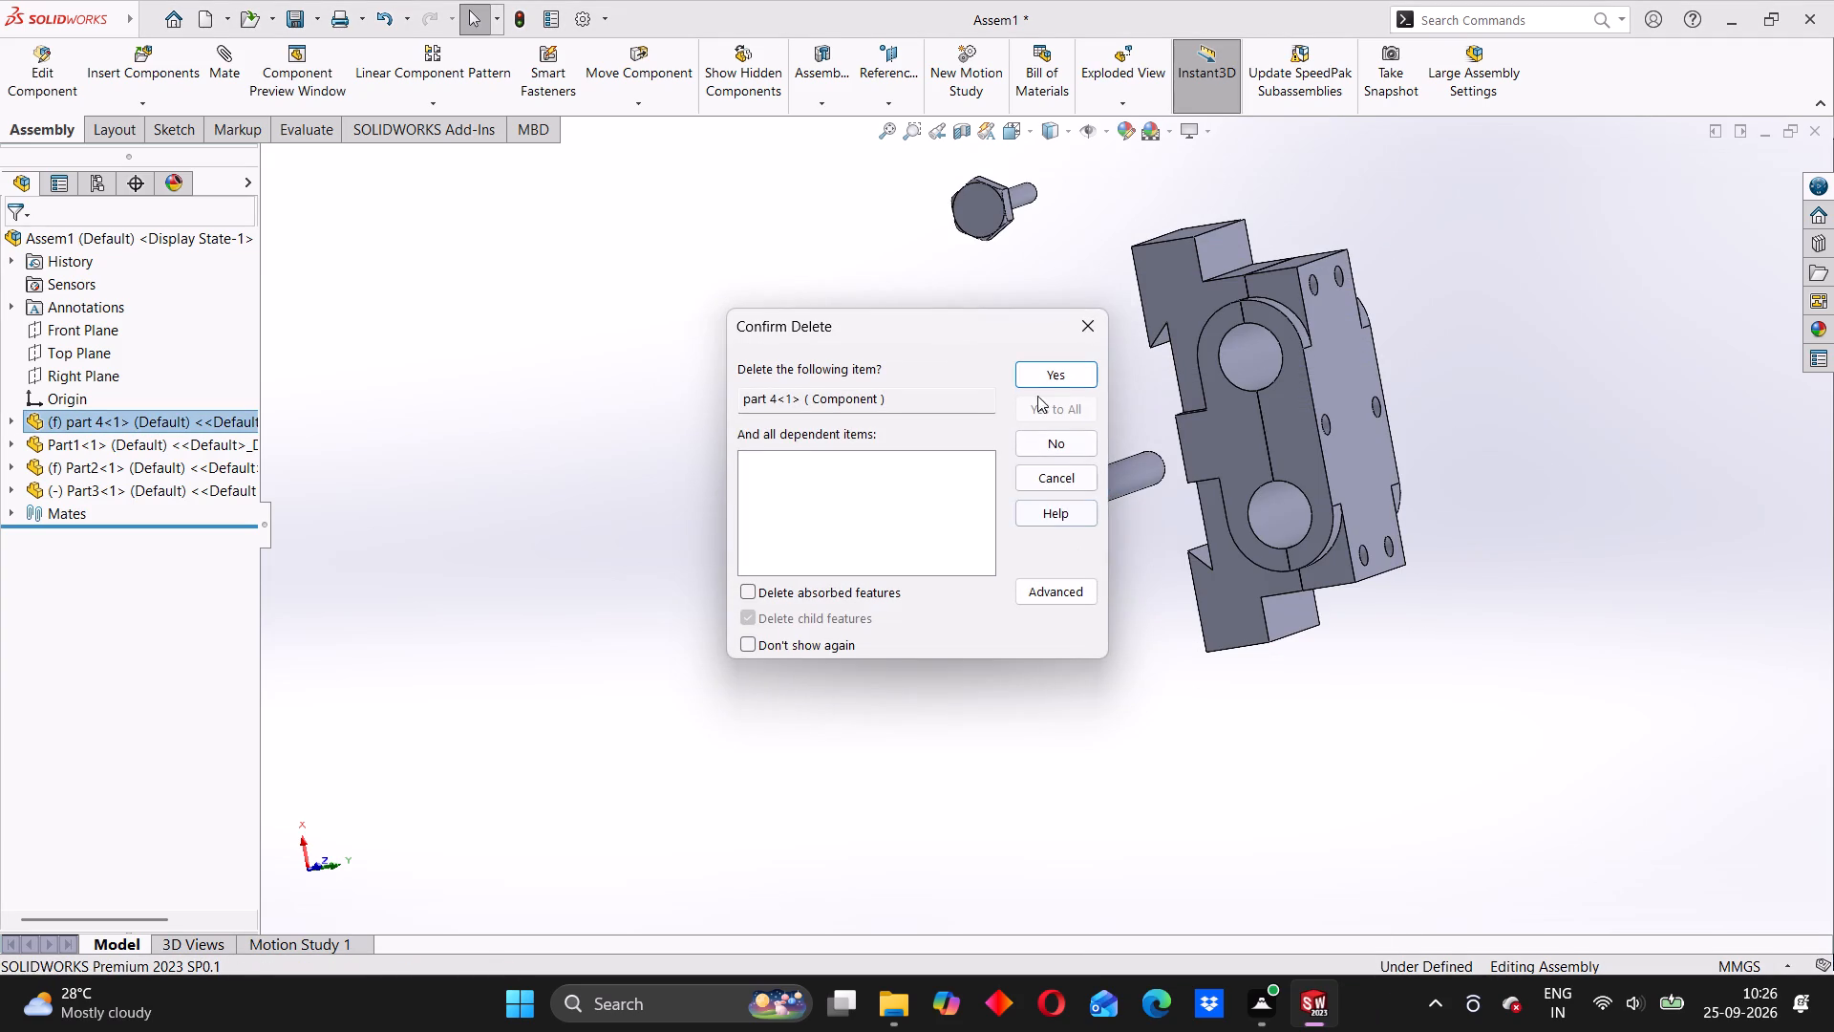
{"action": "left_click", "coordinate": [1050, 378]}
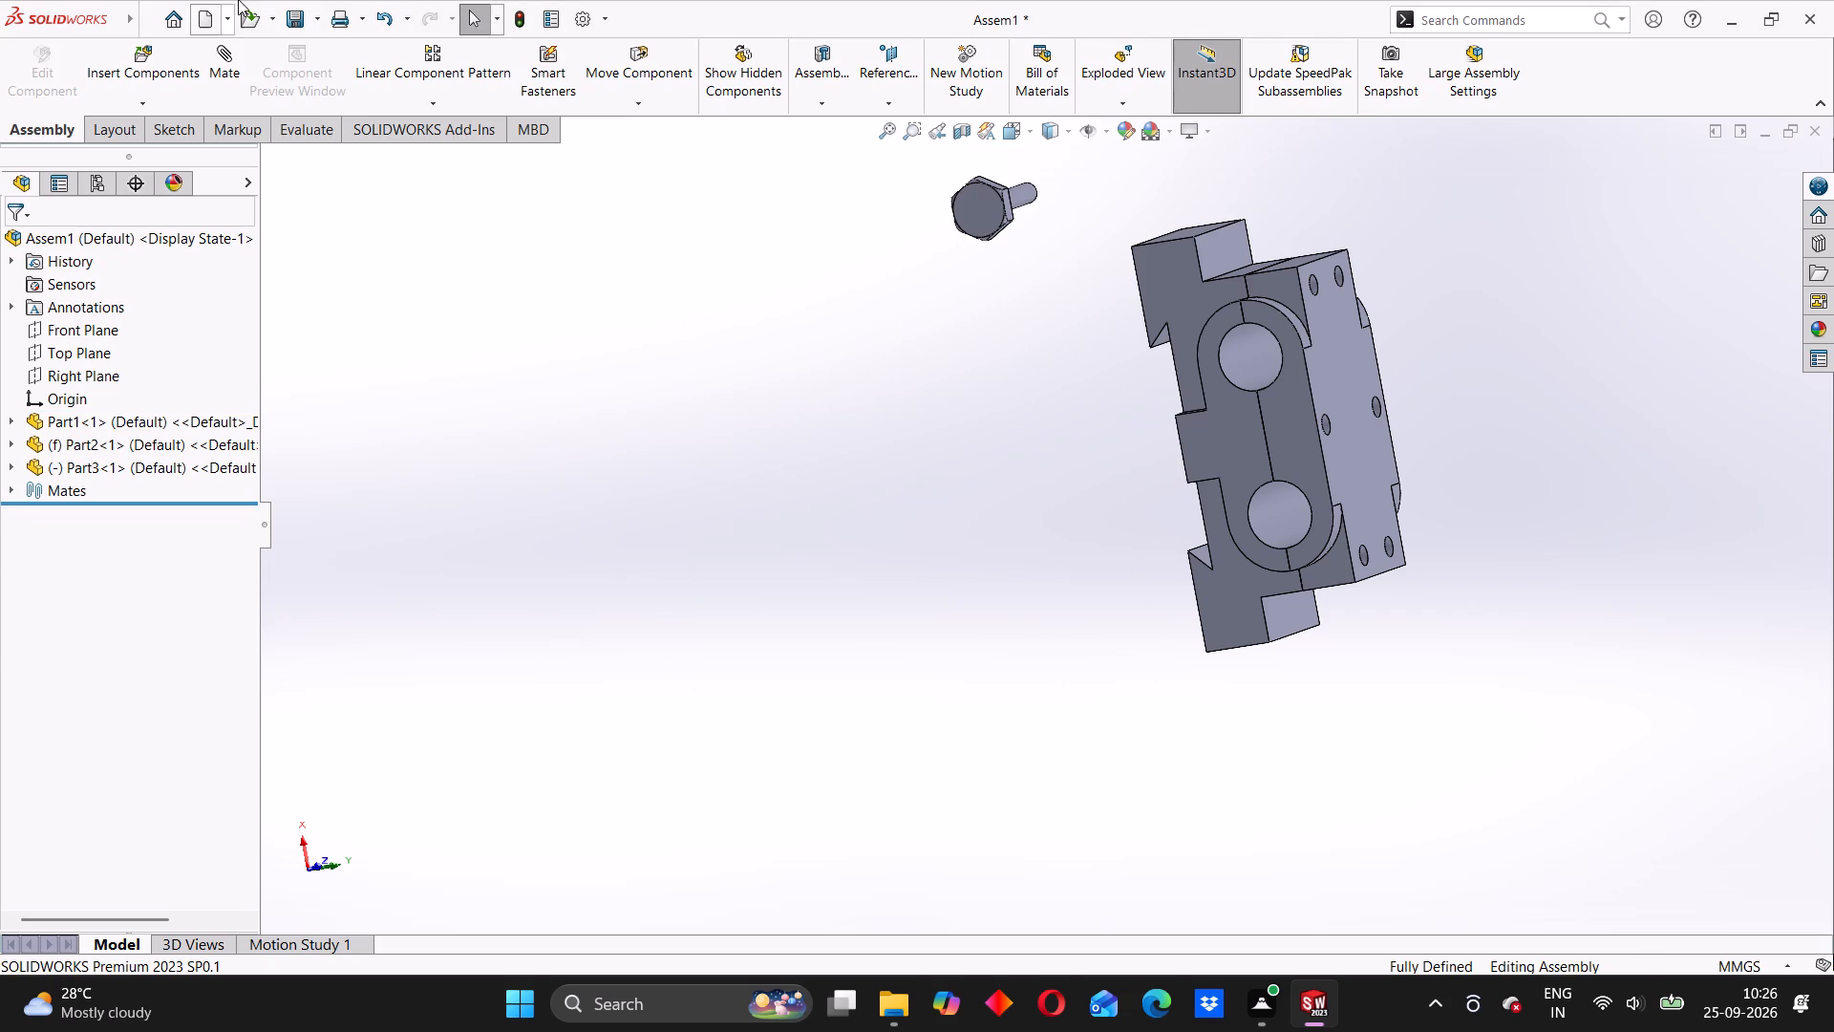
Open the part 4 part file from the recent documents.
{"action": "left_click", "coordinate": [315, 19]}
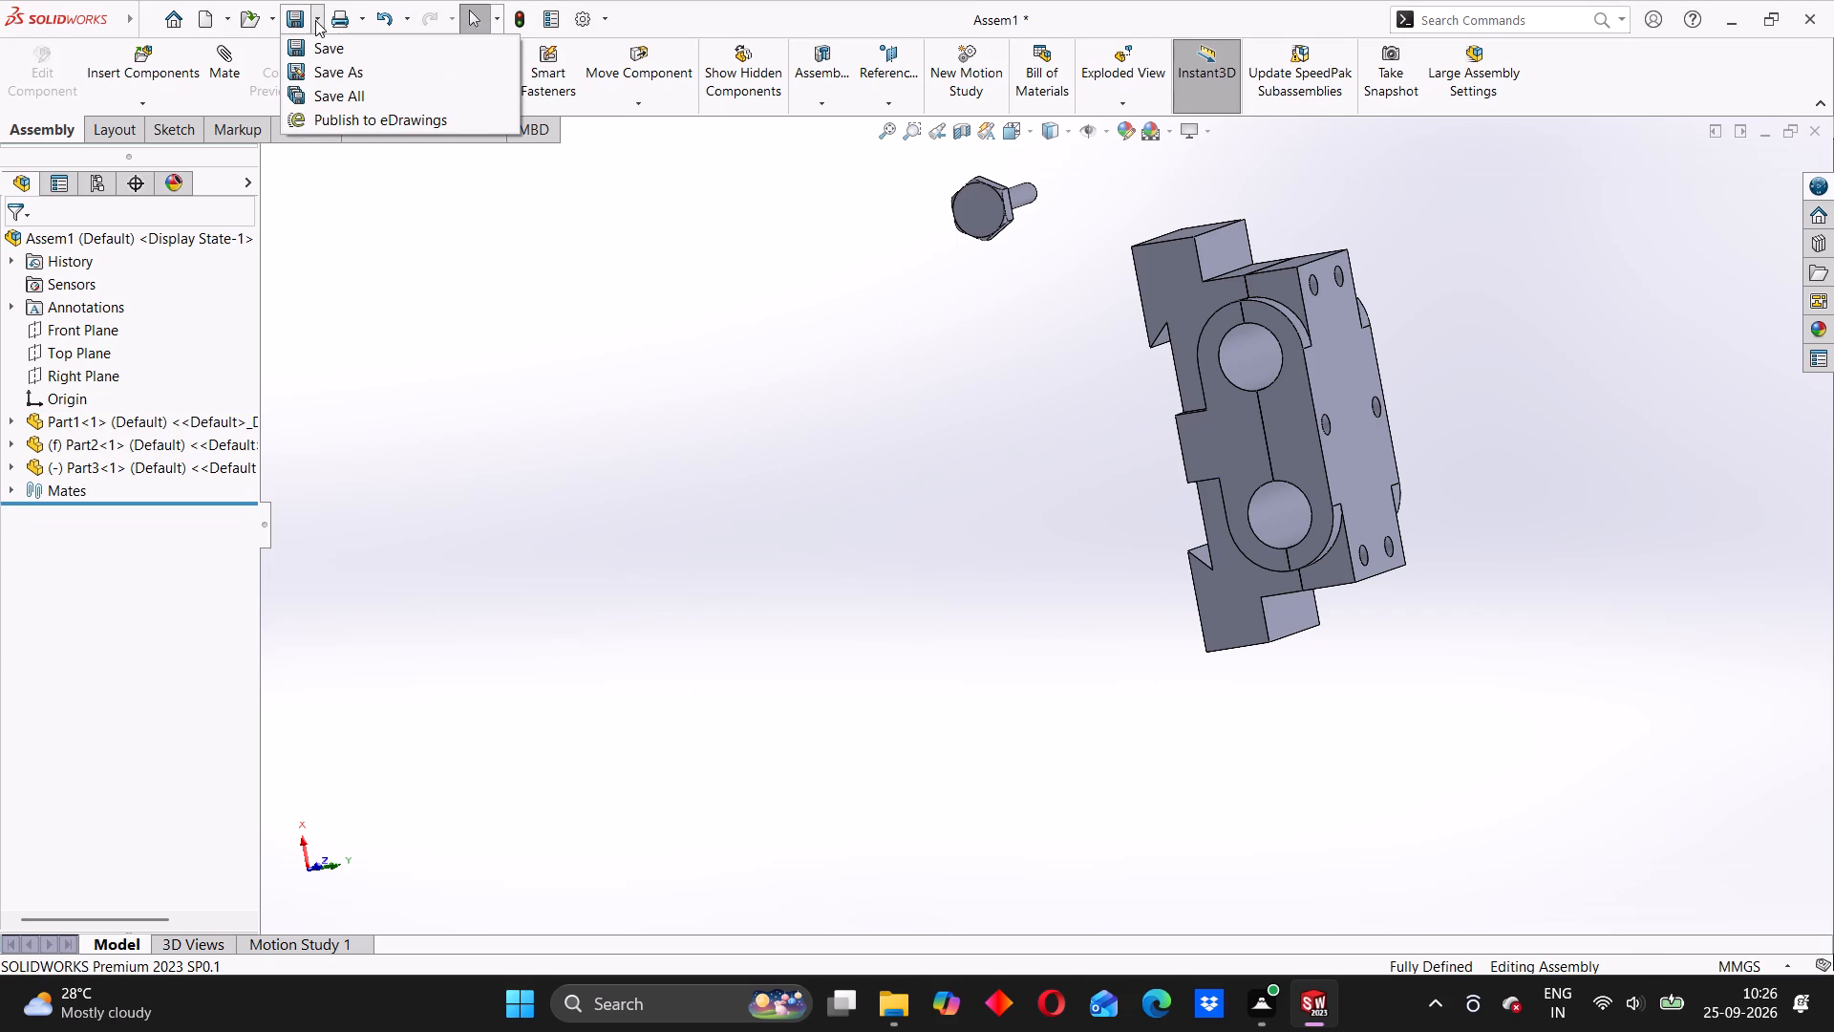
{"action": "left_click", "coordinate": [417, 273]}
{"action": "left_click", "coordinate": [173, 30]}
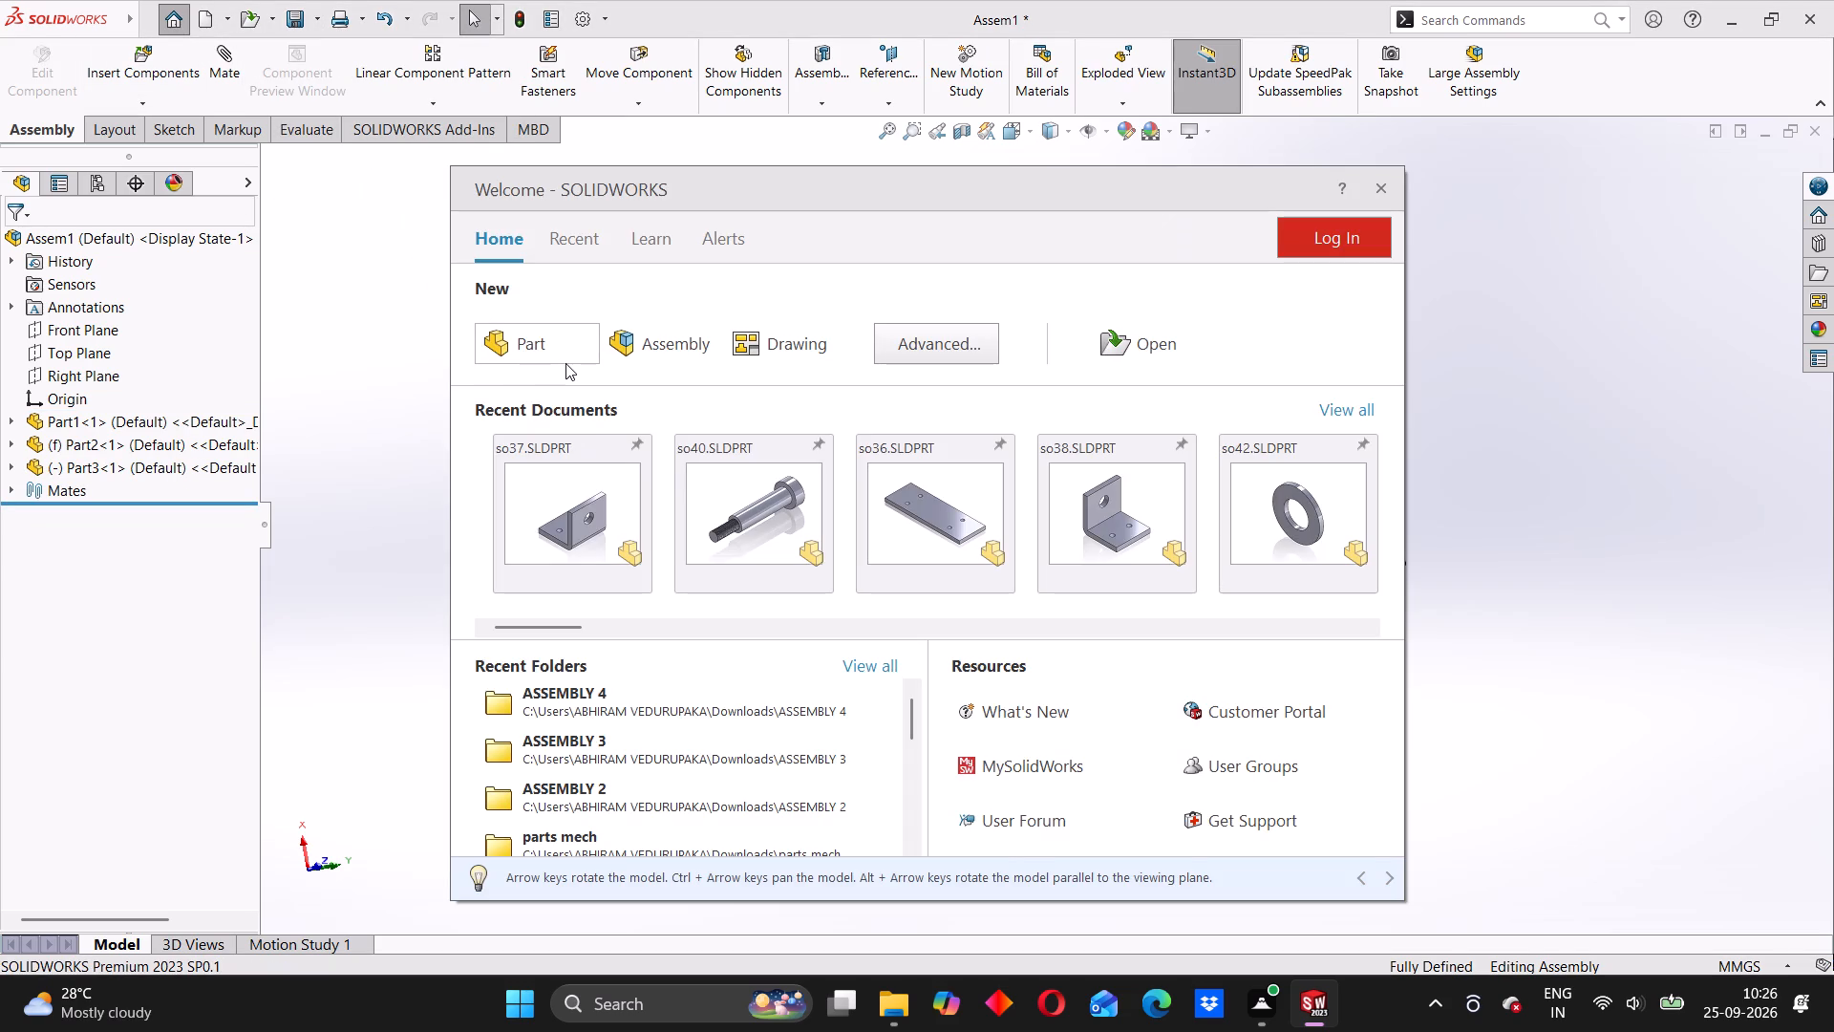
{"action": "left_click", "coordinate": [1336, 400]}
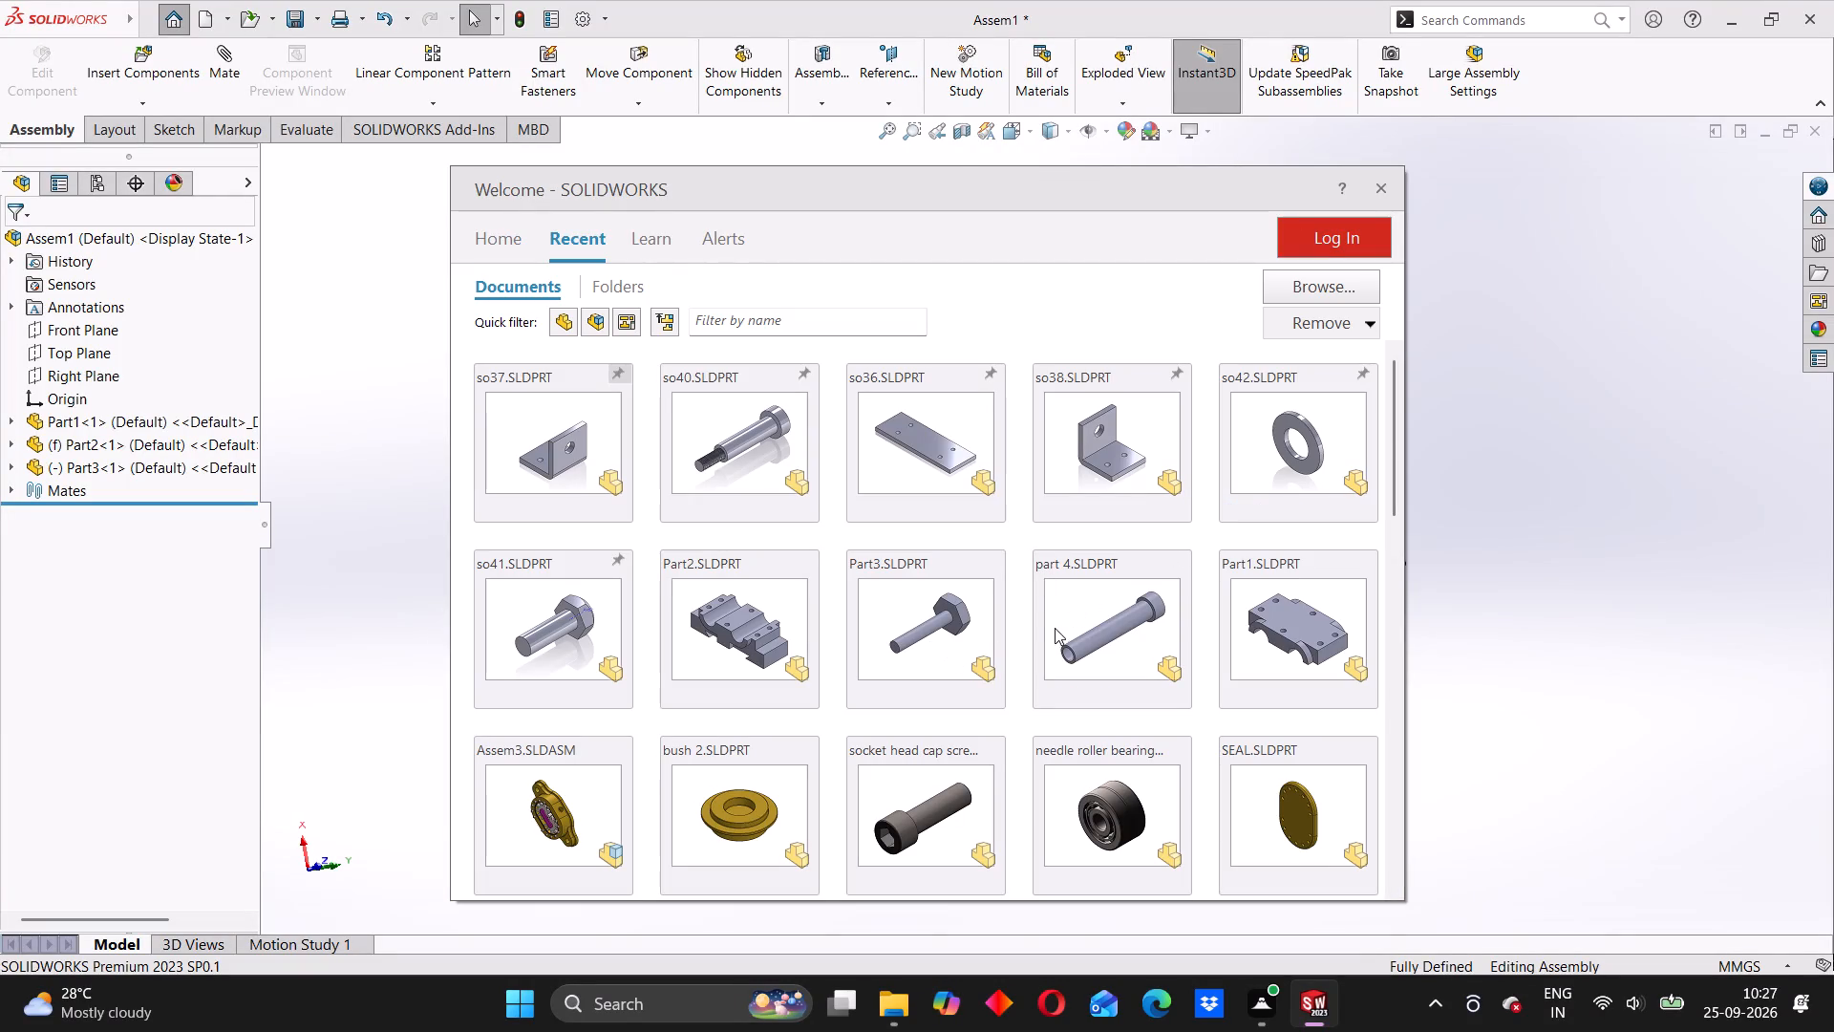
{"action": "left_click", "coordinate": [1095, 627]}
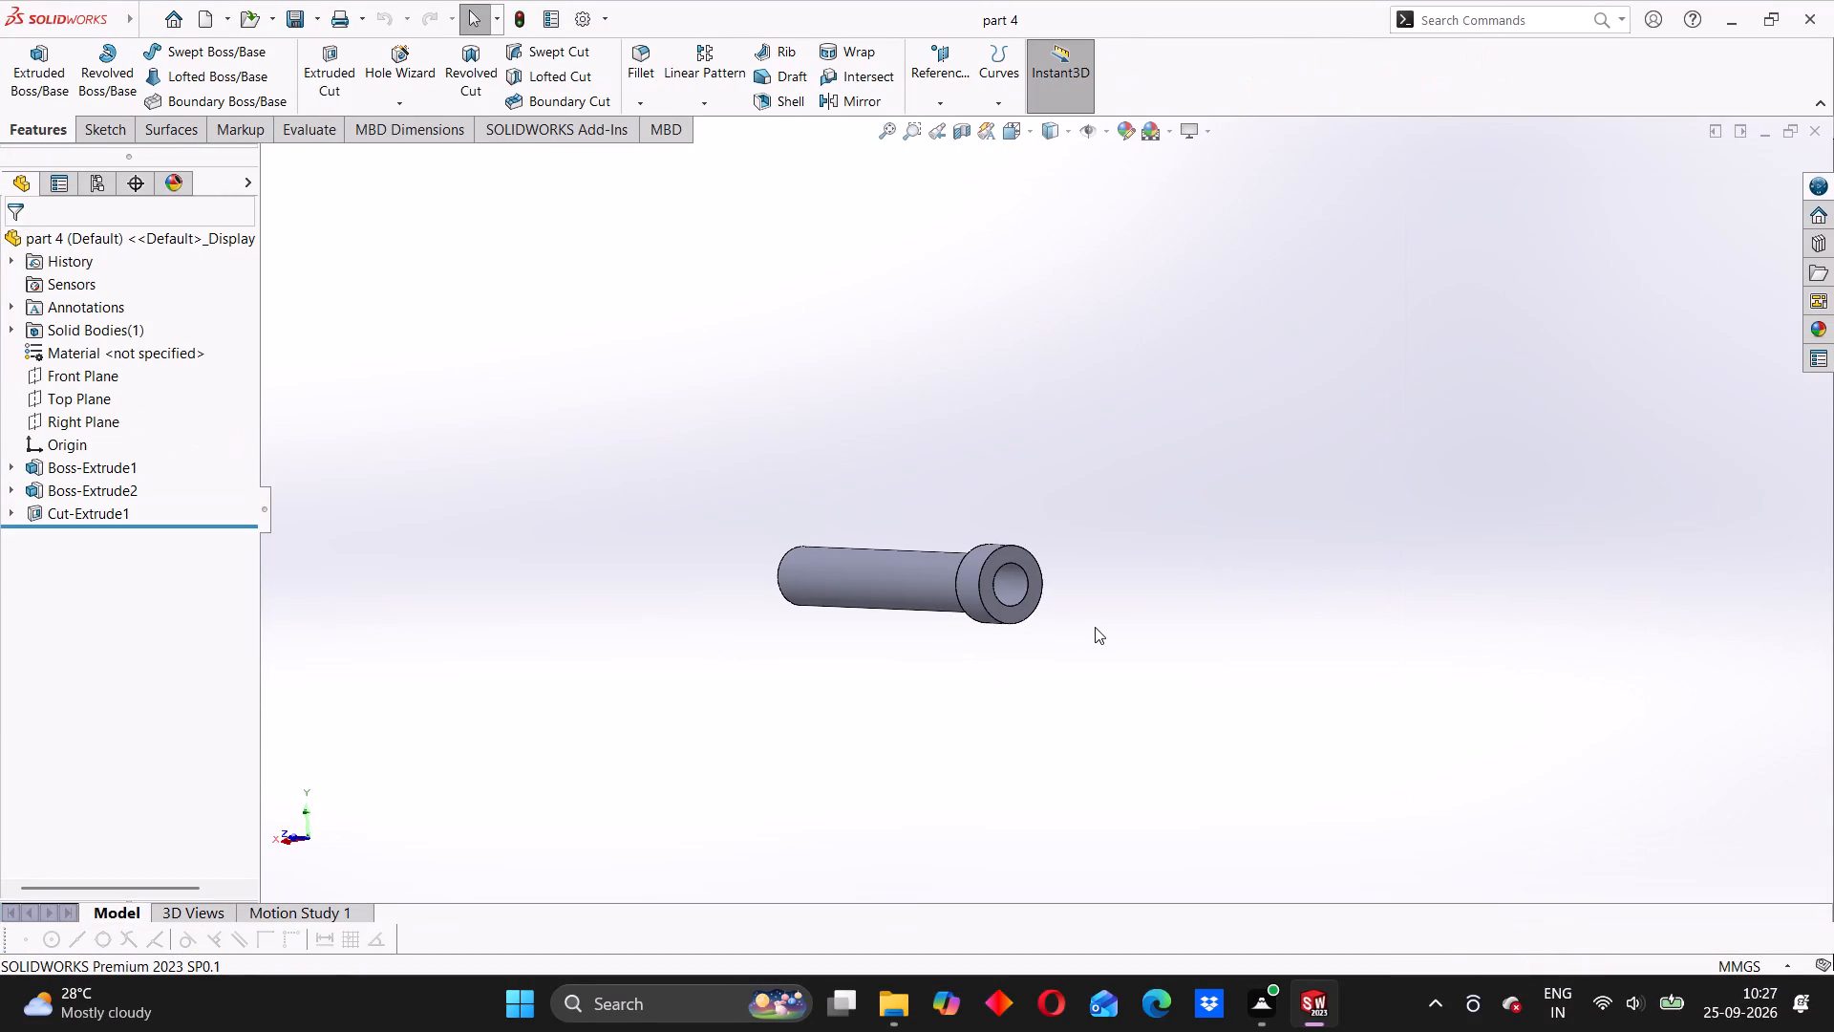
Set the head circle's diameter in Sketch1 of Boss-Extrude1 to 20 mm and exit the sketch.
{"action": "scroll", "coordinate": [922, 503], "scroll_direction": "down", "scroll_amount": 4}
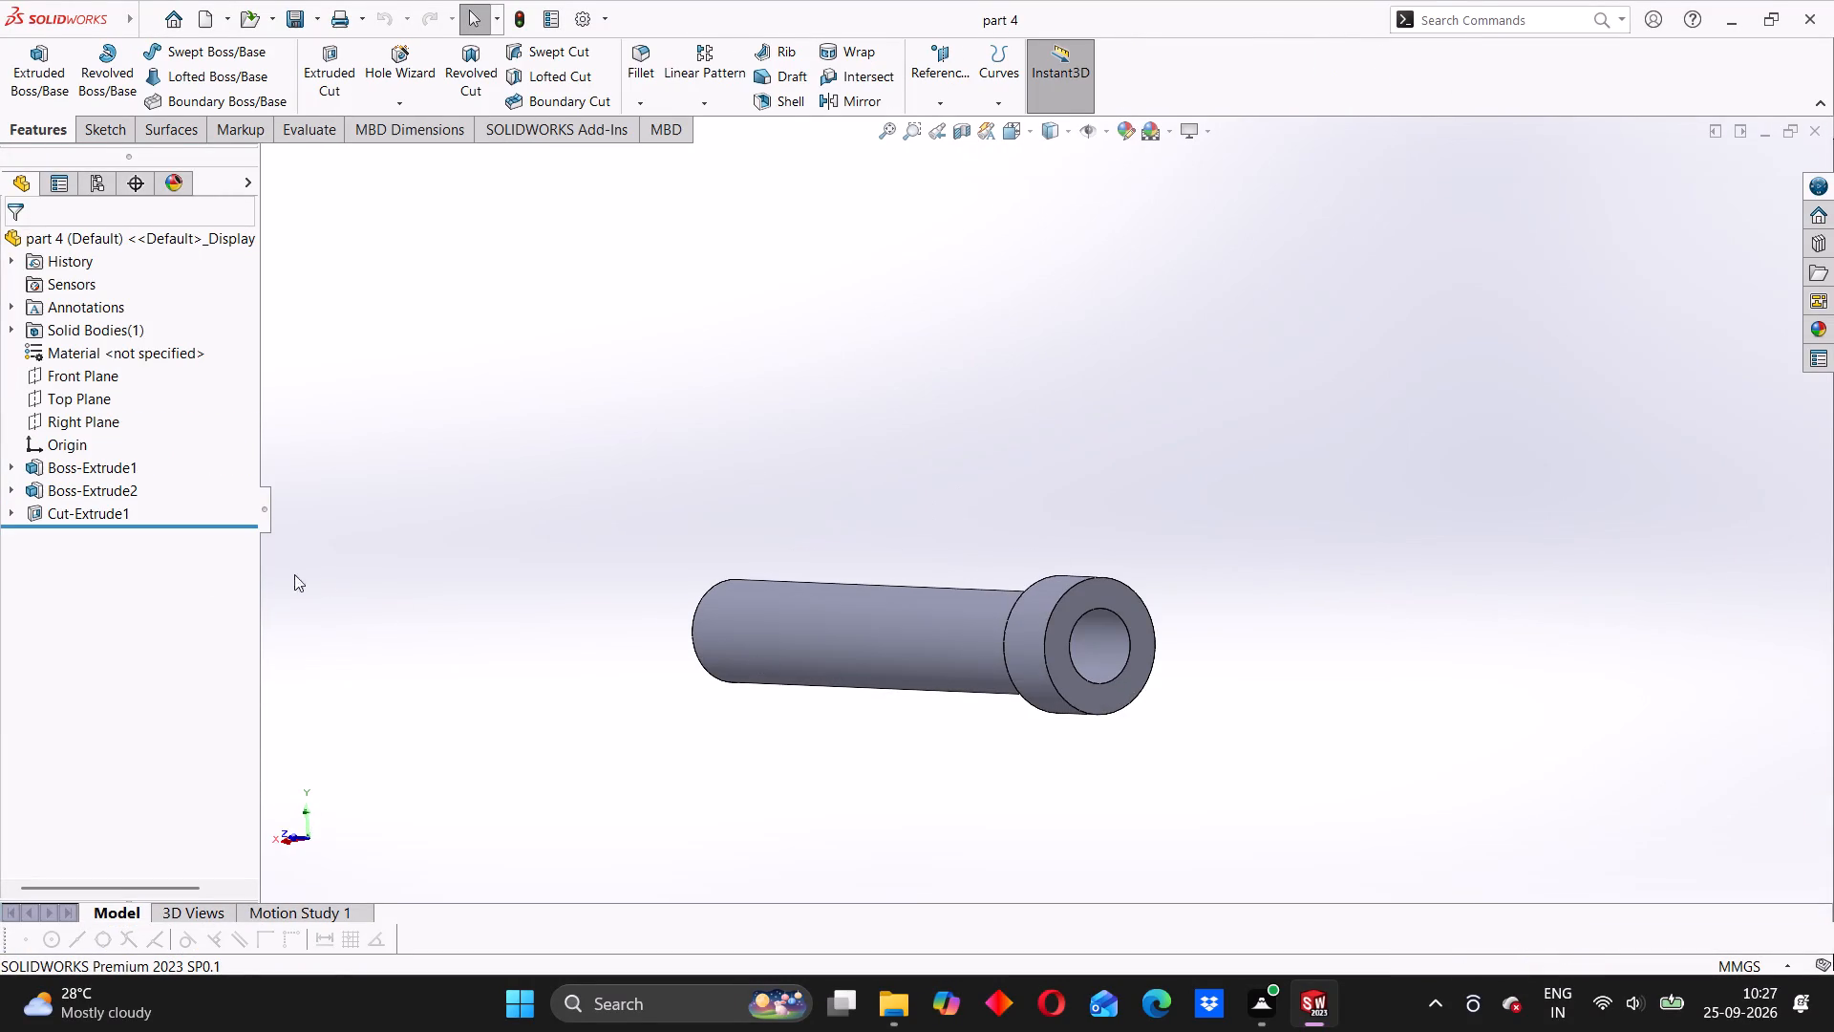
{"action": "left_click", "coordinate": [16, 469]}
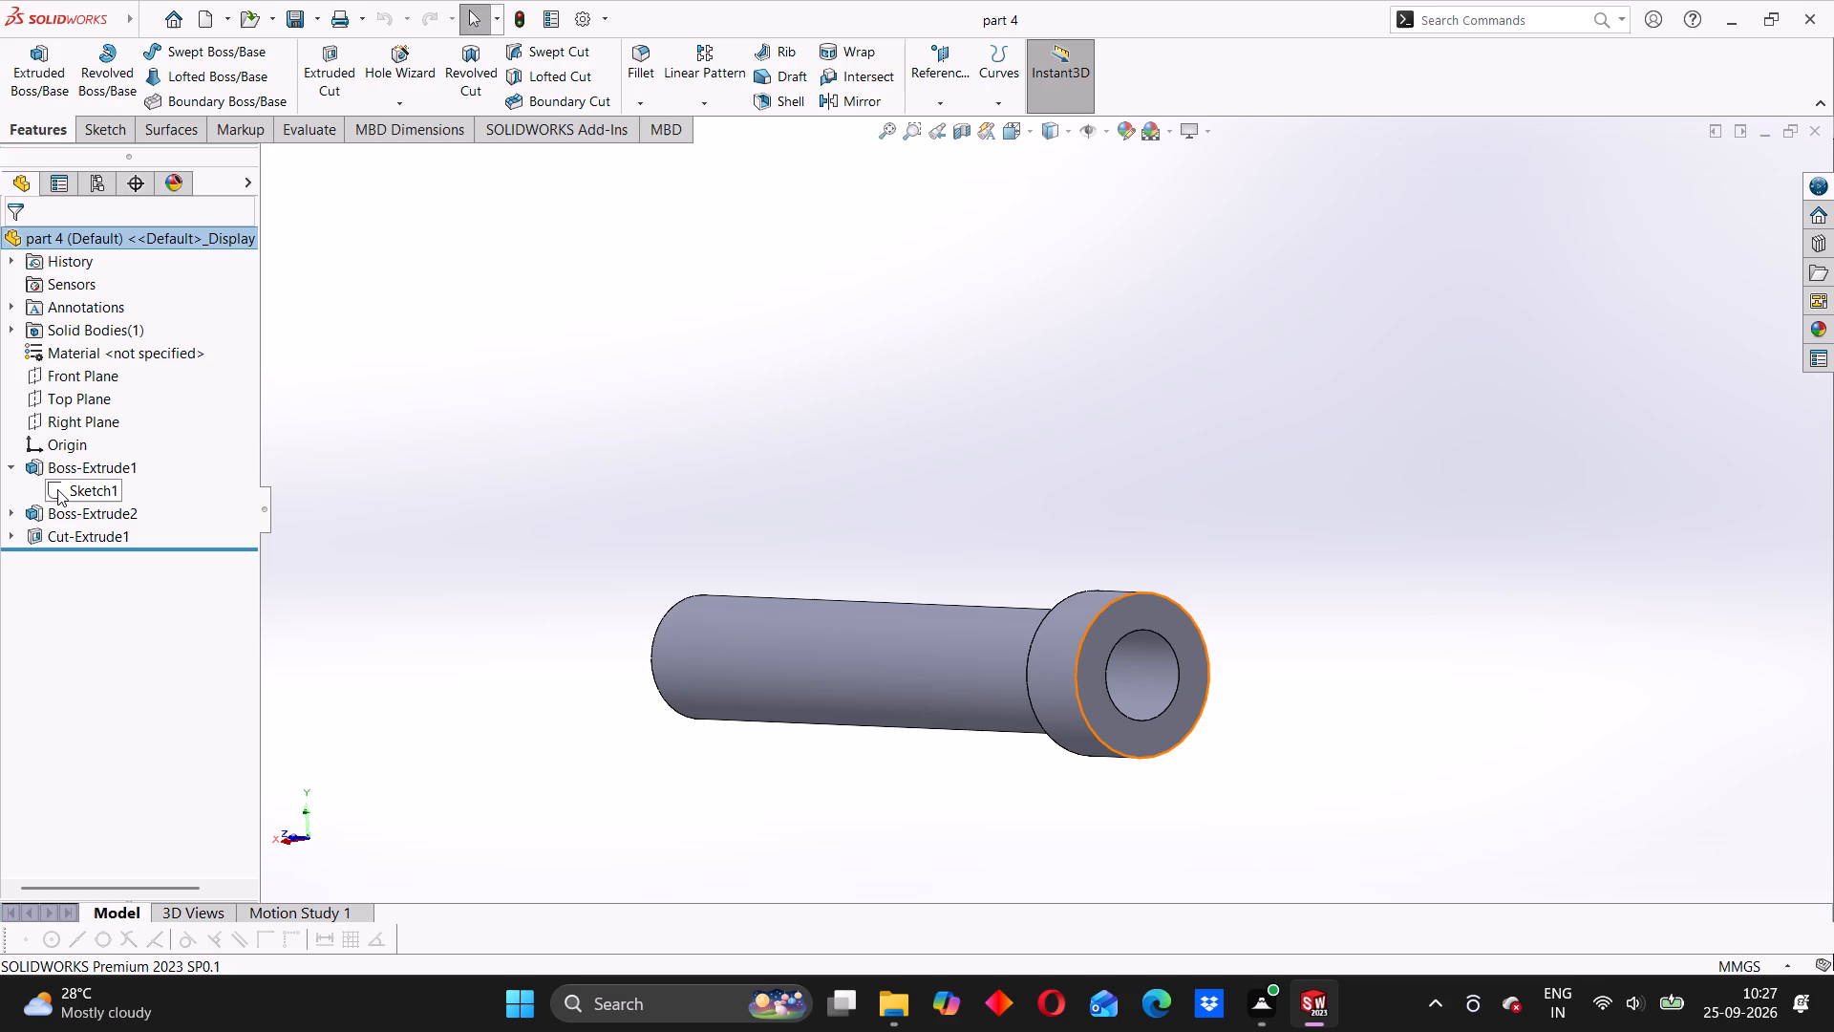
{"action": "left_click", "coordinate": [58, 489]}
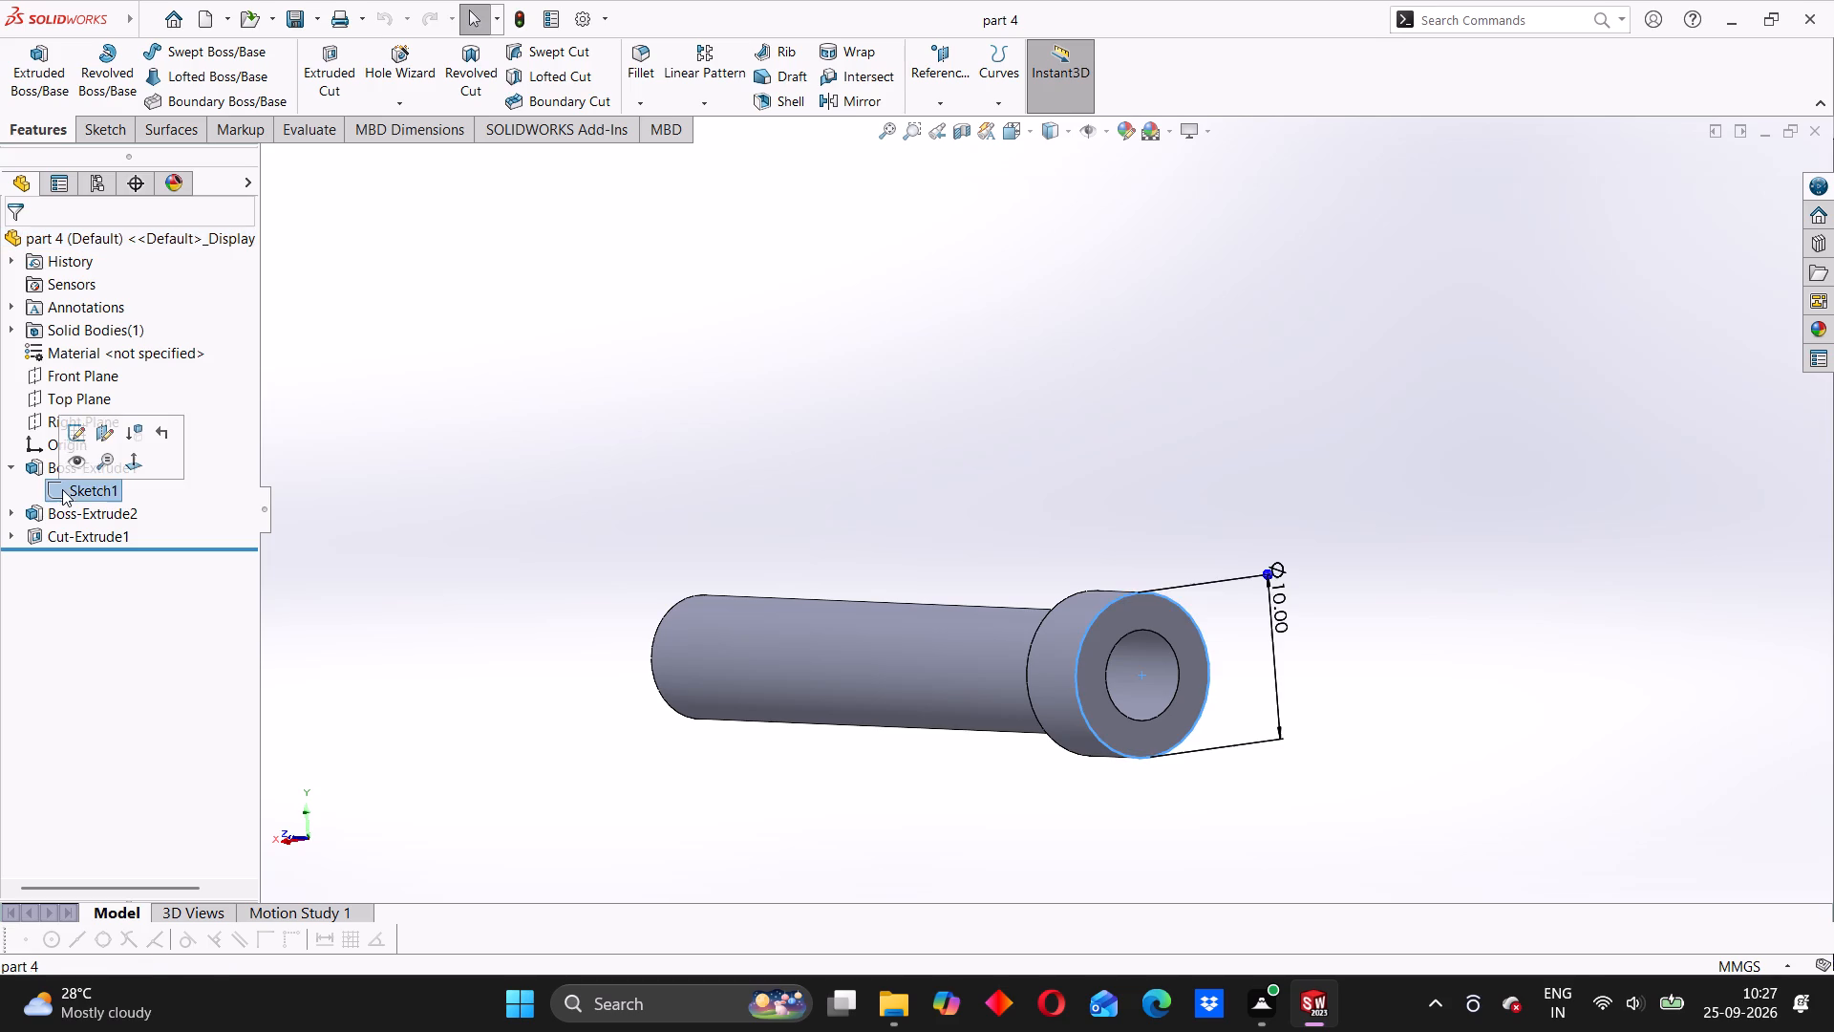
{"action": "left_click", "coordinate": [76, 441]}
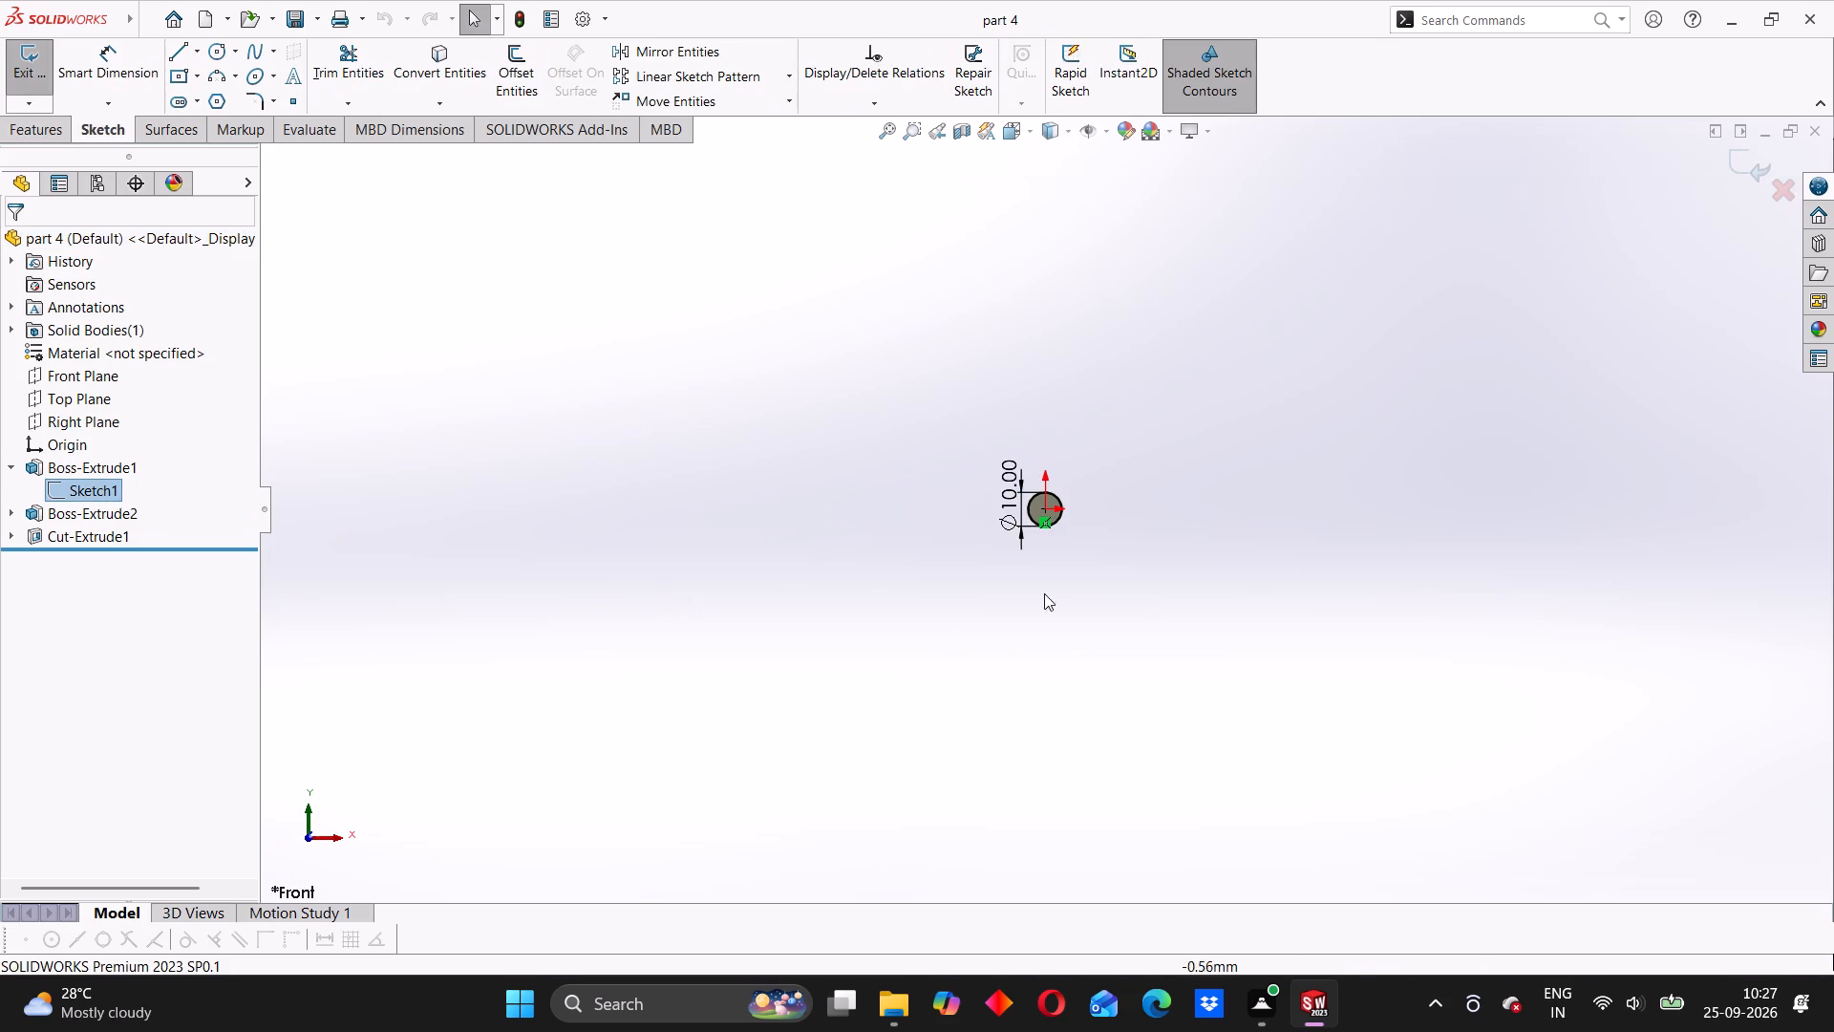
{"action": "scroll", "coordinate": [1025, 531], "scroll_direction": "down", "scroll_amount": 5}
{"action": "double_click", "coordinate": [993, 419]}
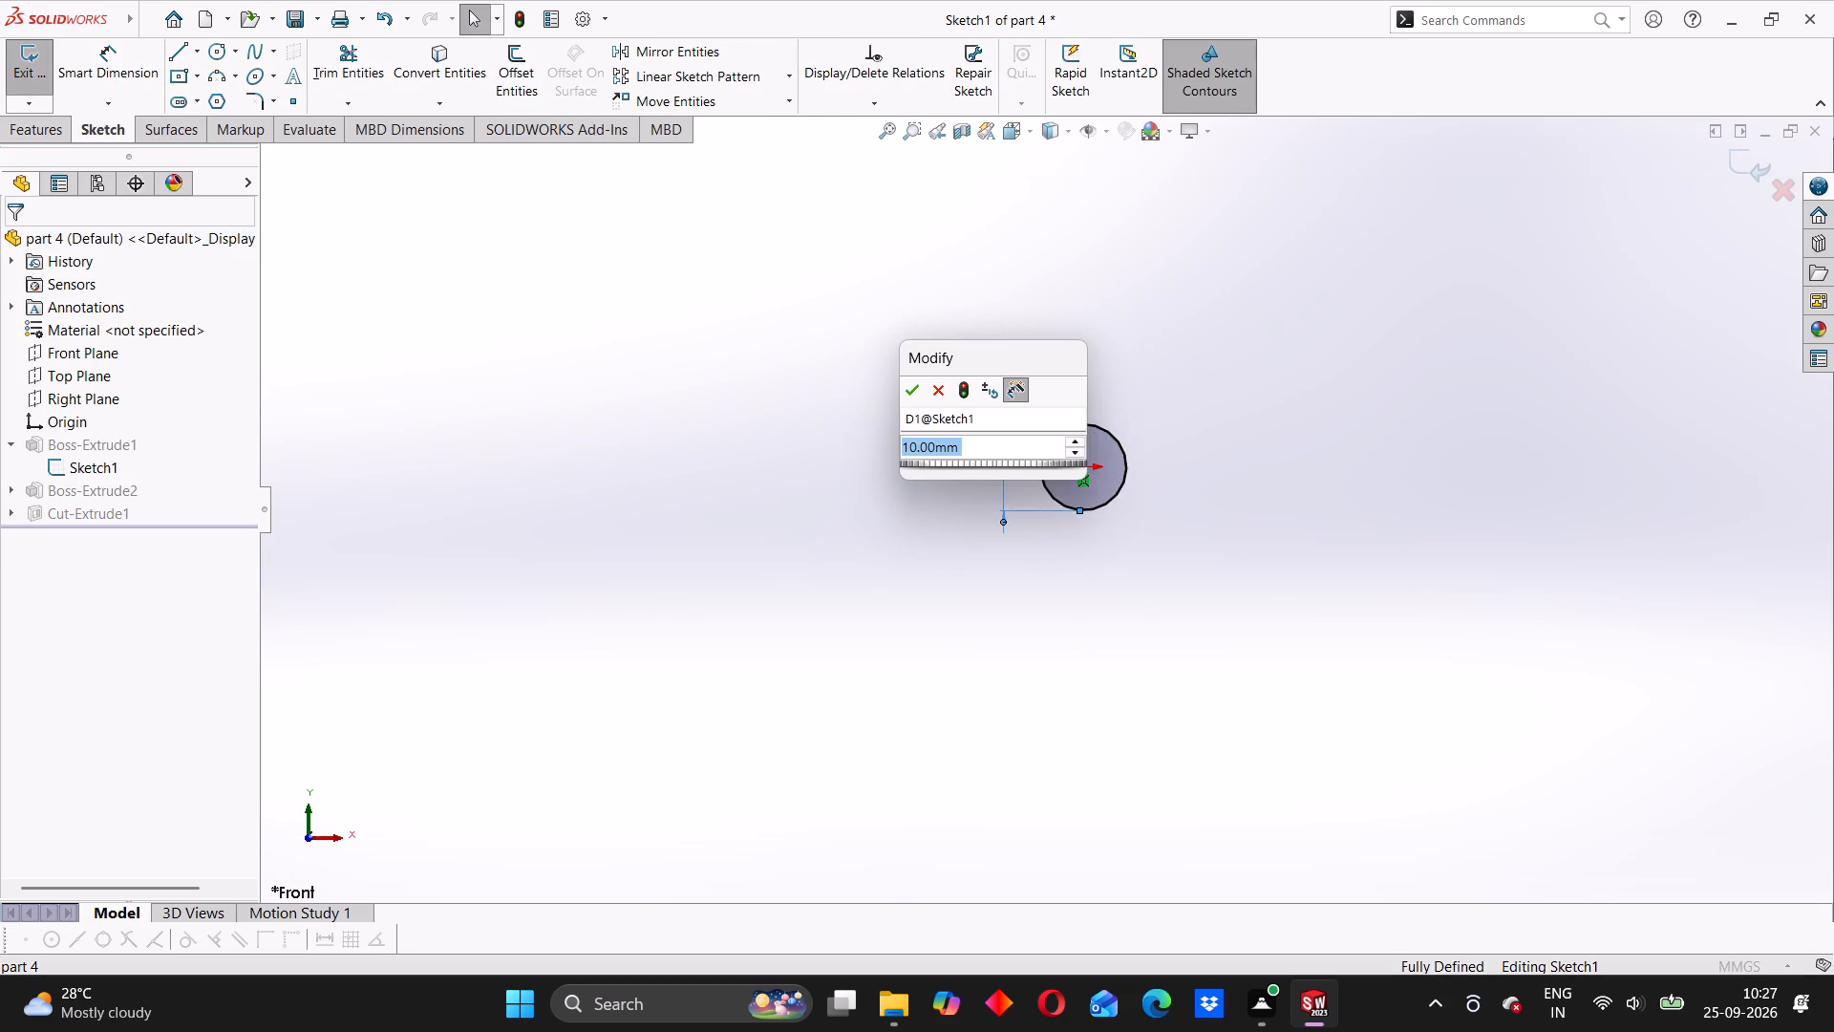
{"action": "type", "text": "20"}
{"action": "key", "text": "Return"}
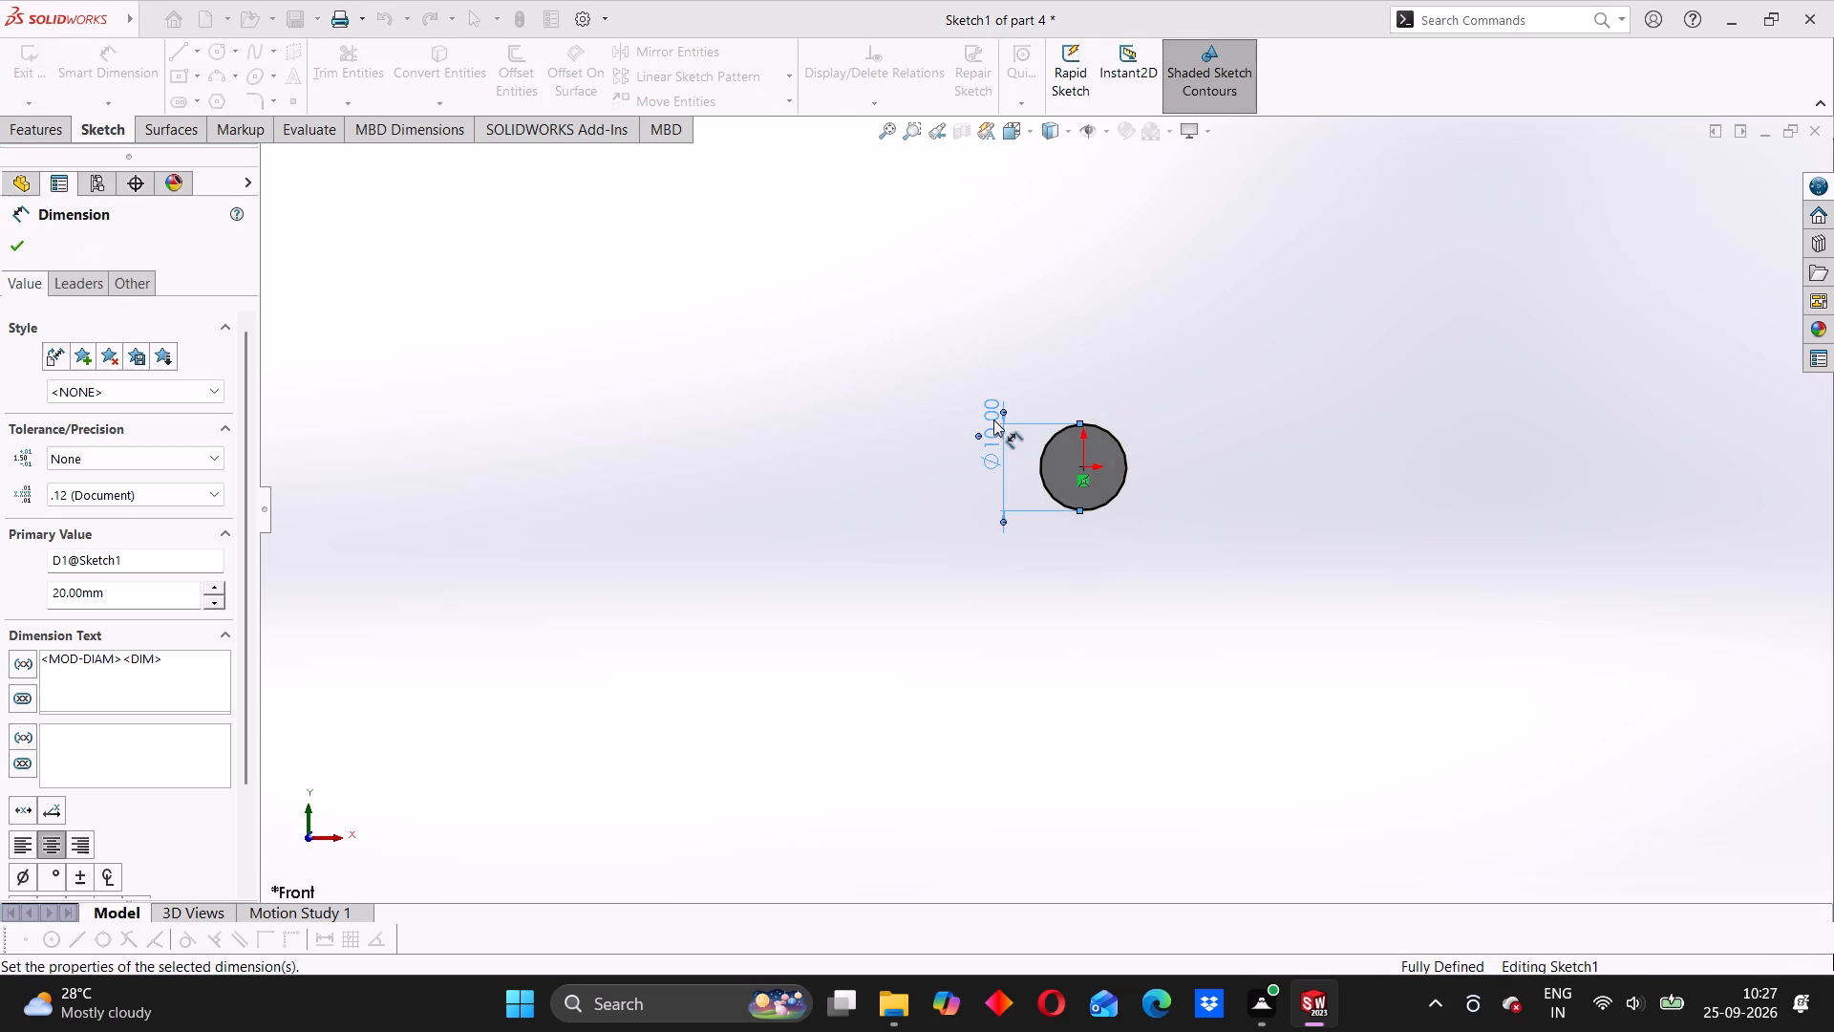
{"action": "left_click", "coordinate": [19, 253]}
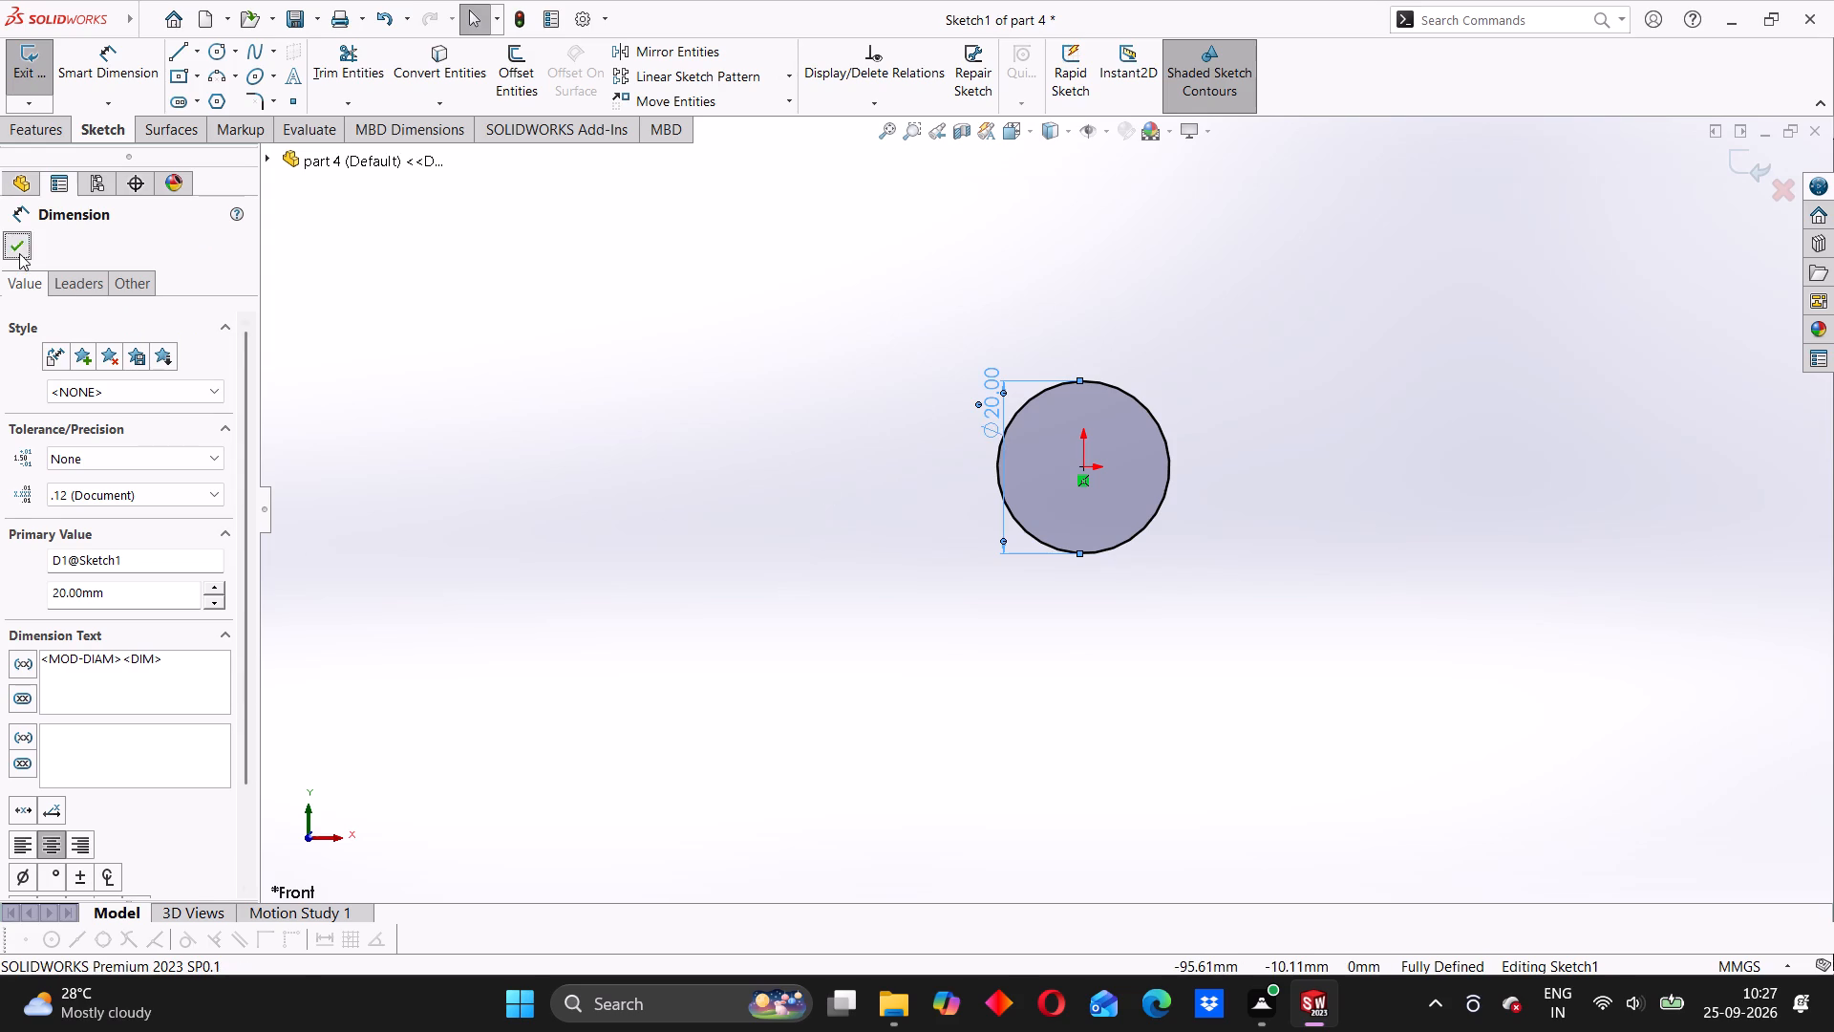
{"action": "middle_click_drag", "start_coordinate": [861, 493], "coordinate": [976, 527]}
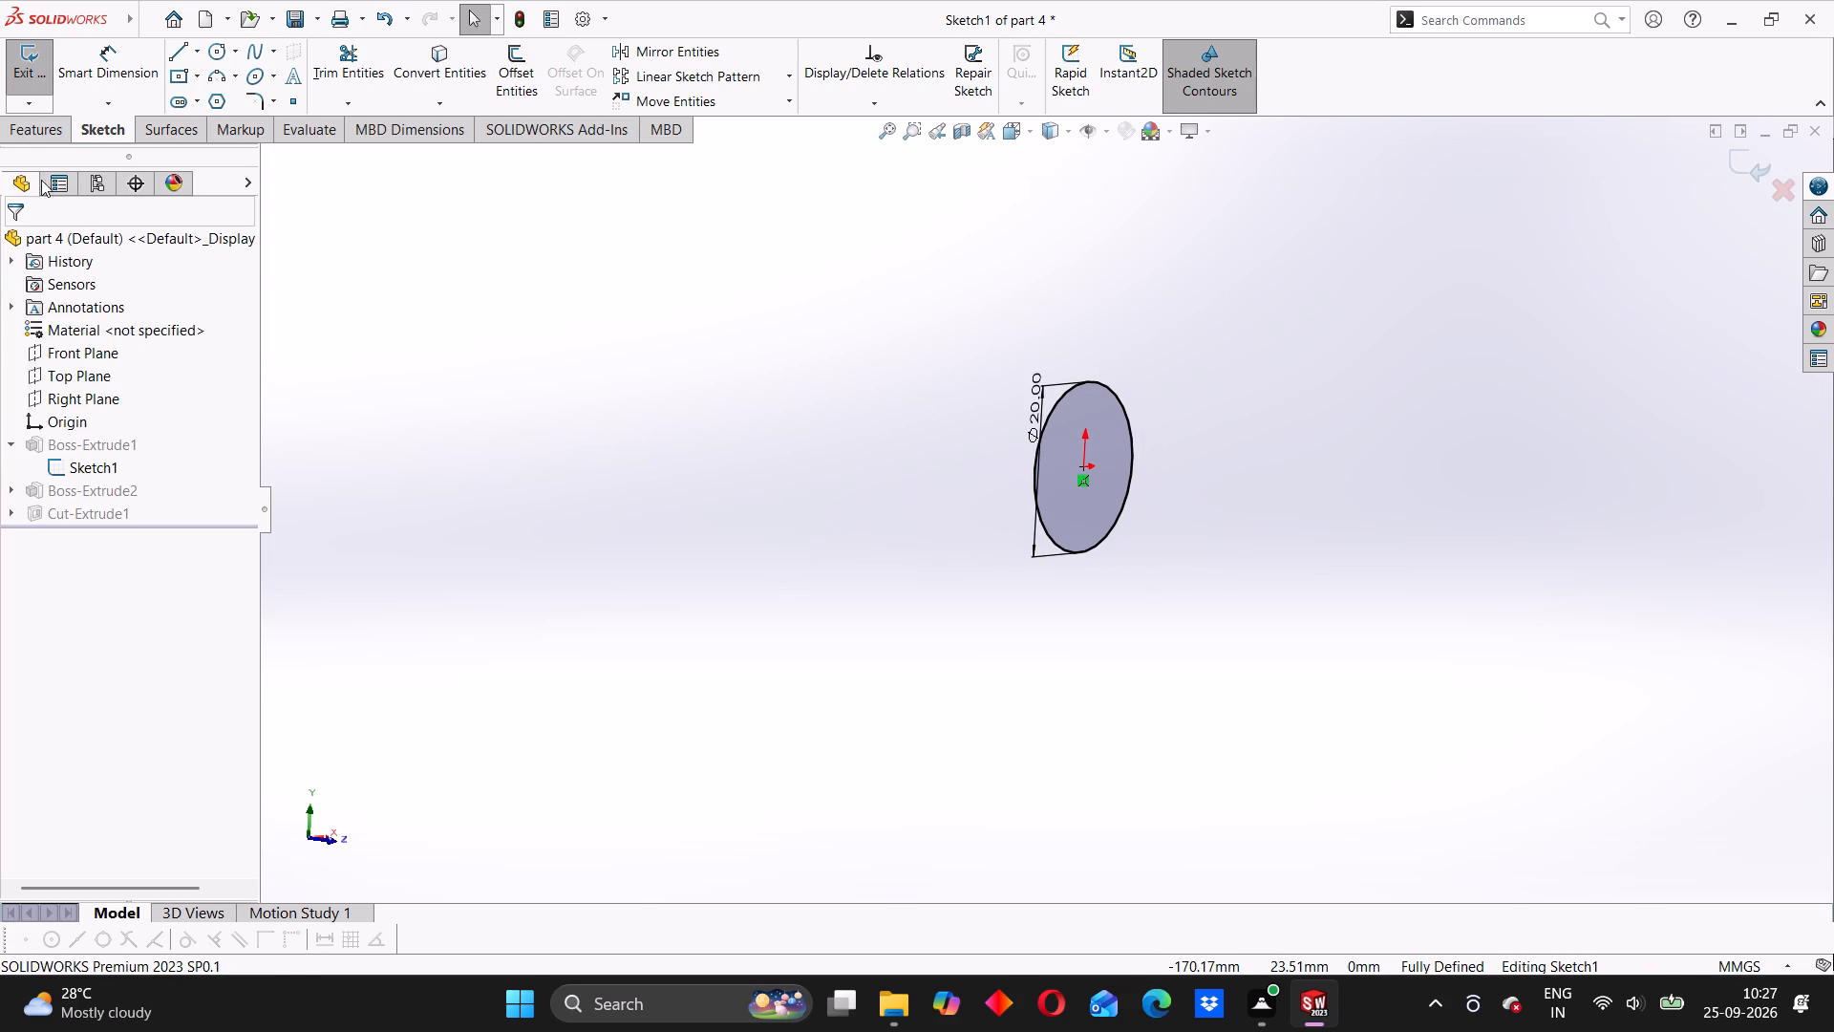
{"action": "left_click", "coordinate": [44, 441]}
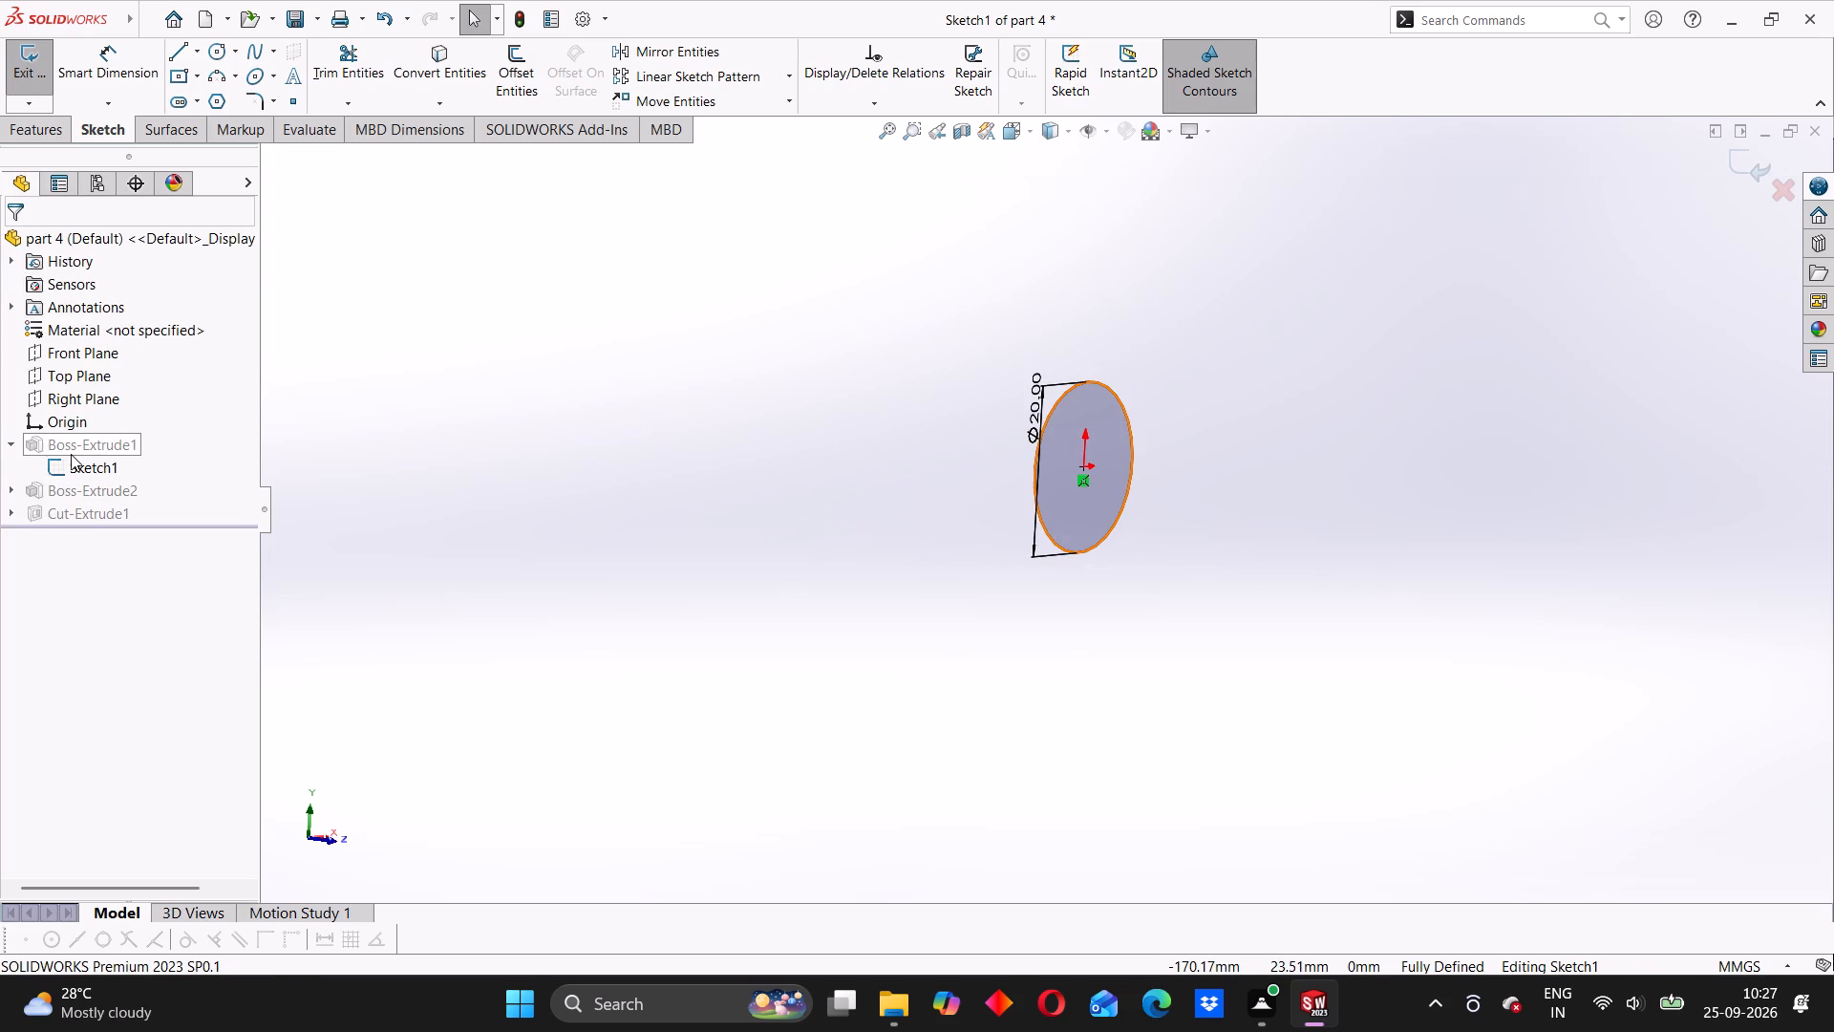
{"action": "right_click", "coordinate": [84, 472]}
{"action": "left_click", "coordinate": [458, 448]}
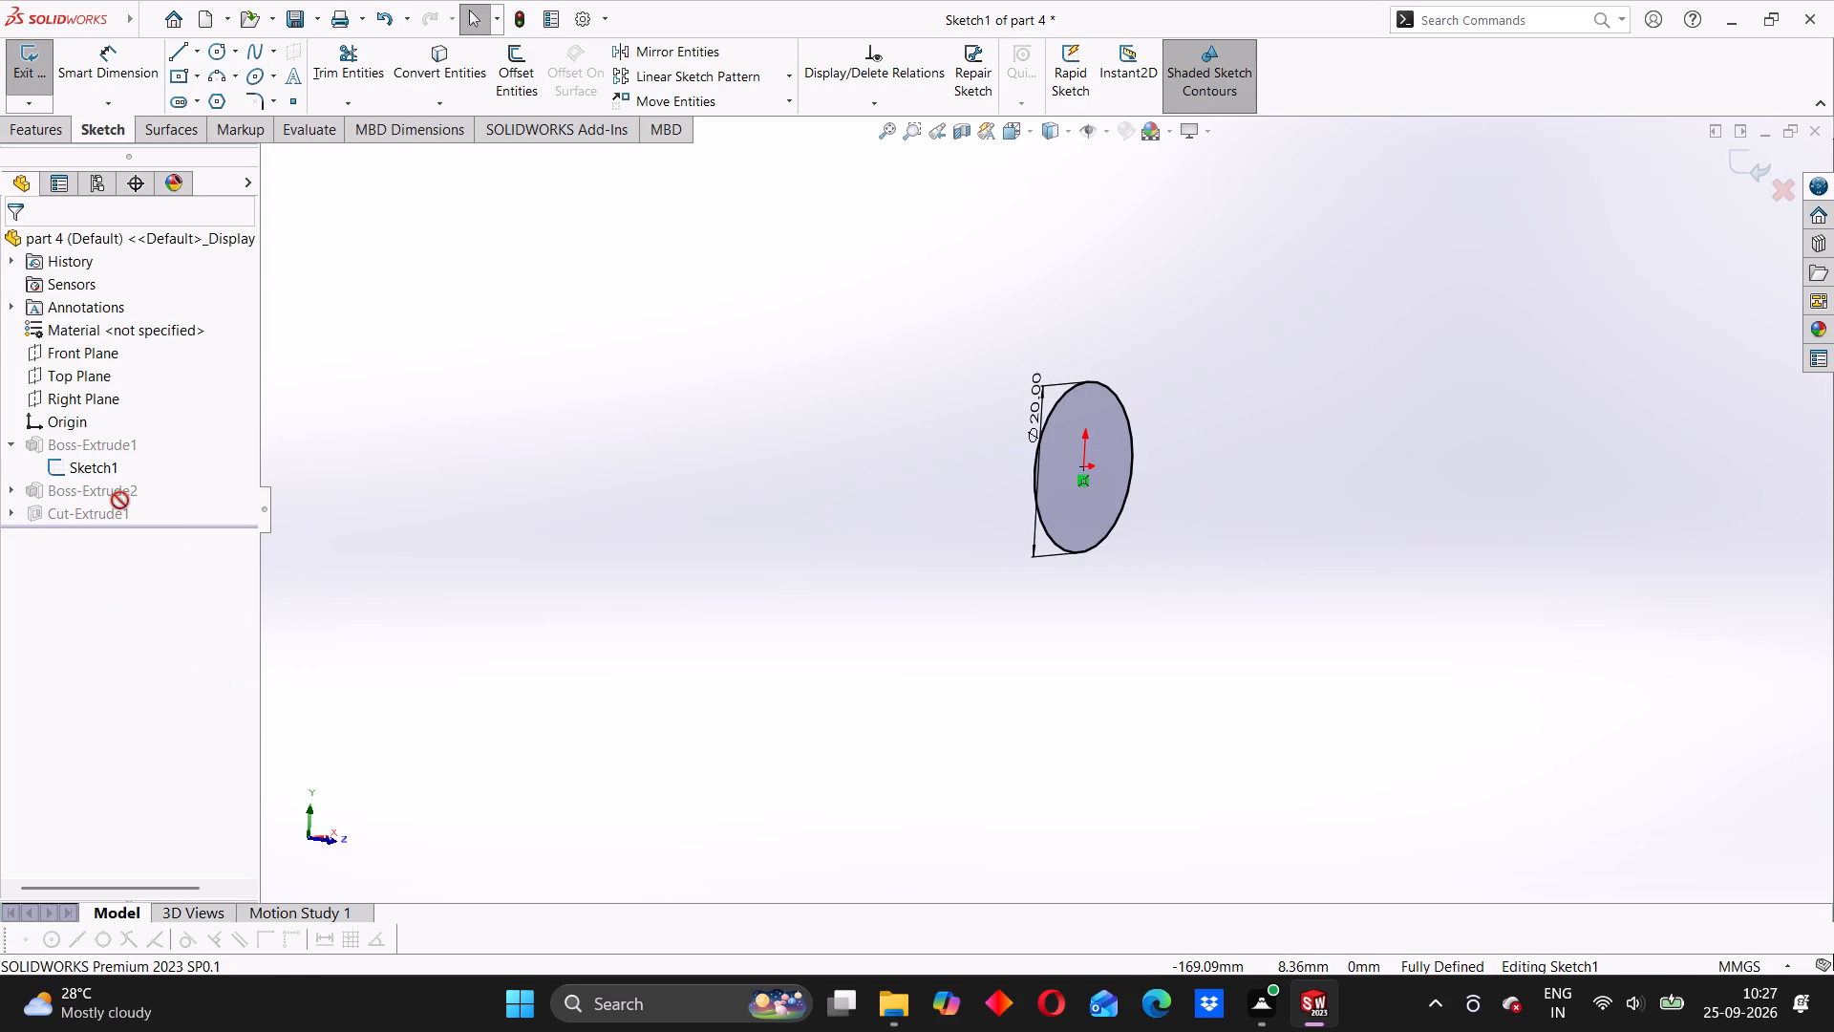
{"action": "right_click", "coordinate": [109, 500]}
{"action": "left_click", "coordinate": [577, 379]}
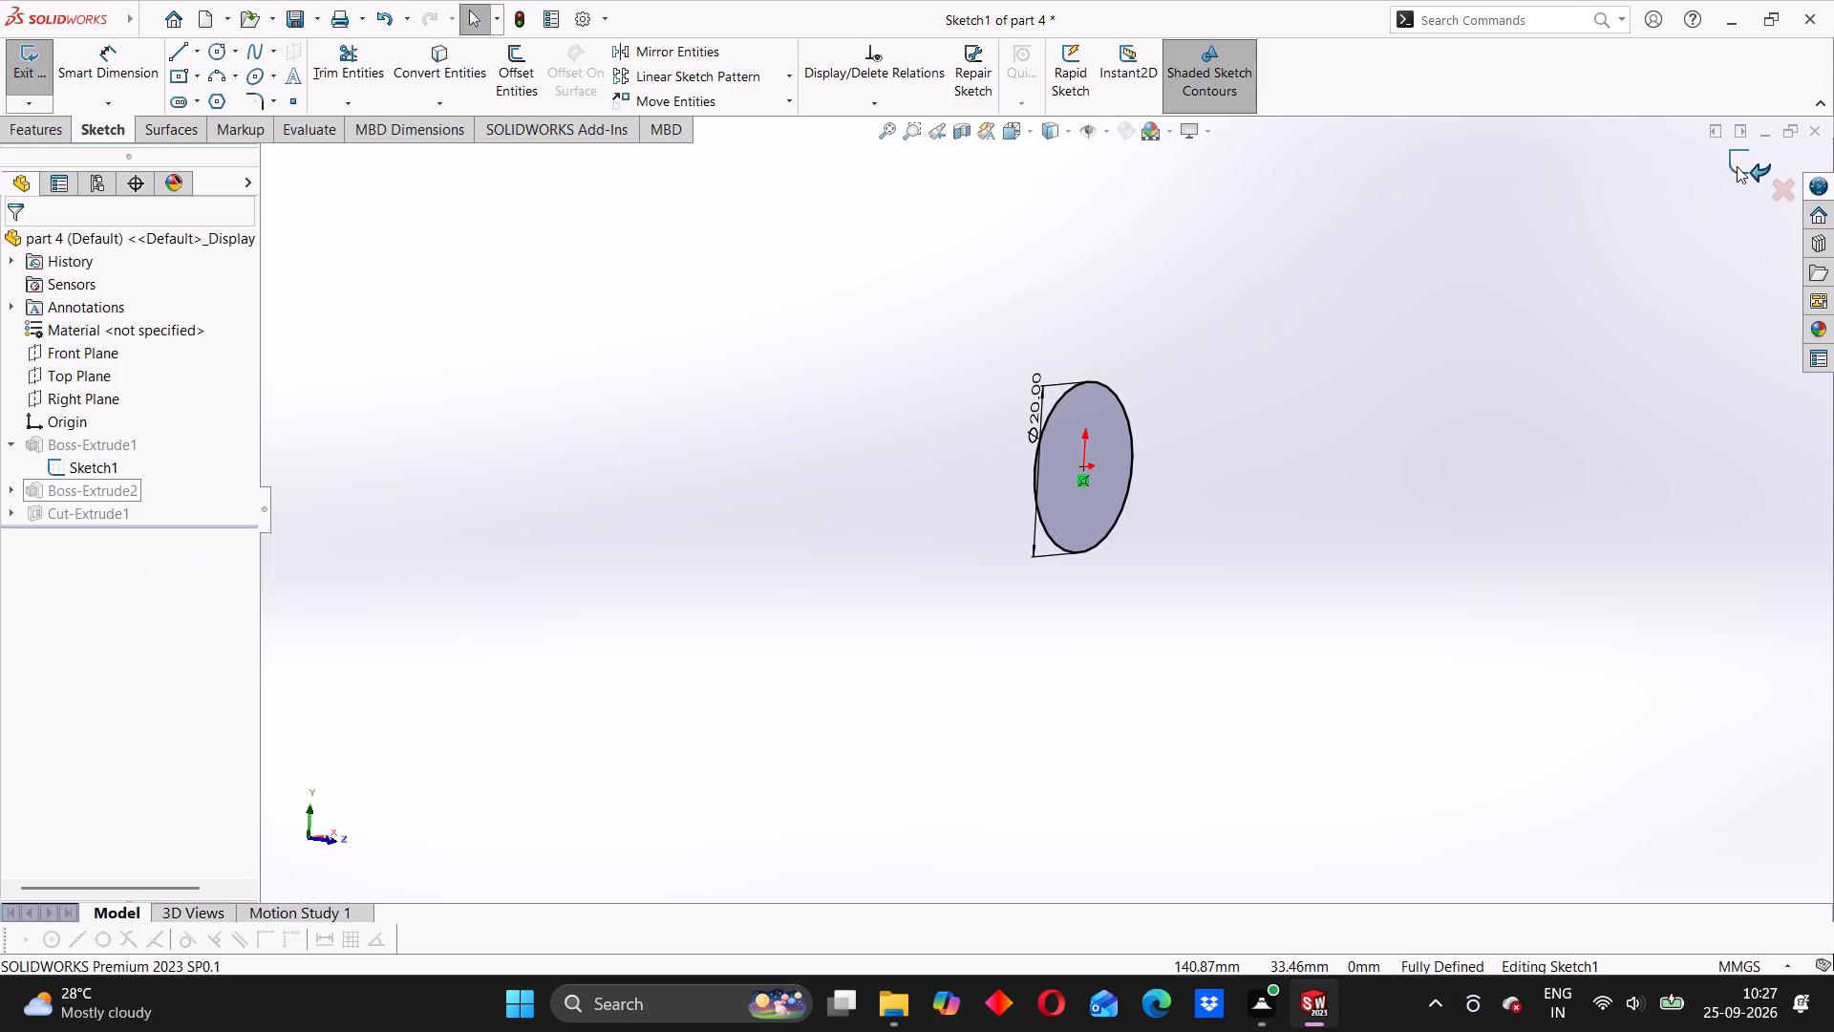
{"action": "left_click", "coordinate": [1745, 170]}
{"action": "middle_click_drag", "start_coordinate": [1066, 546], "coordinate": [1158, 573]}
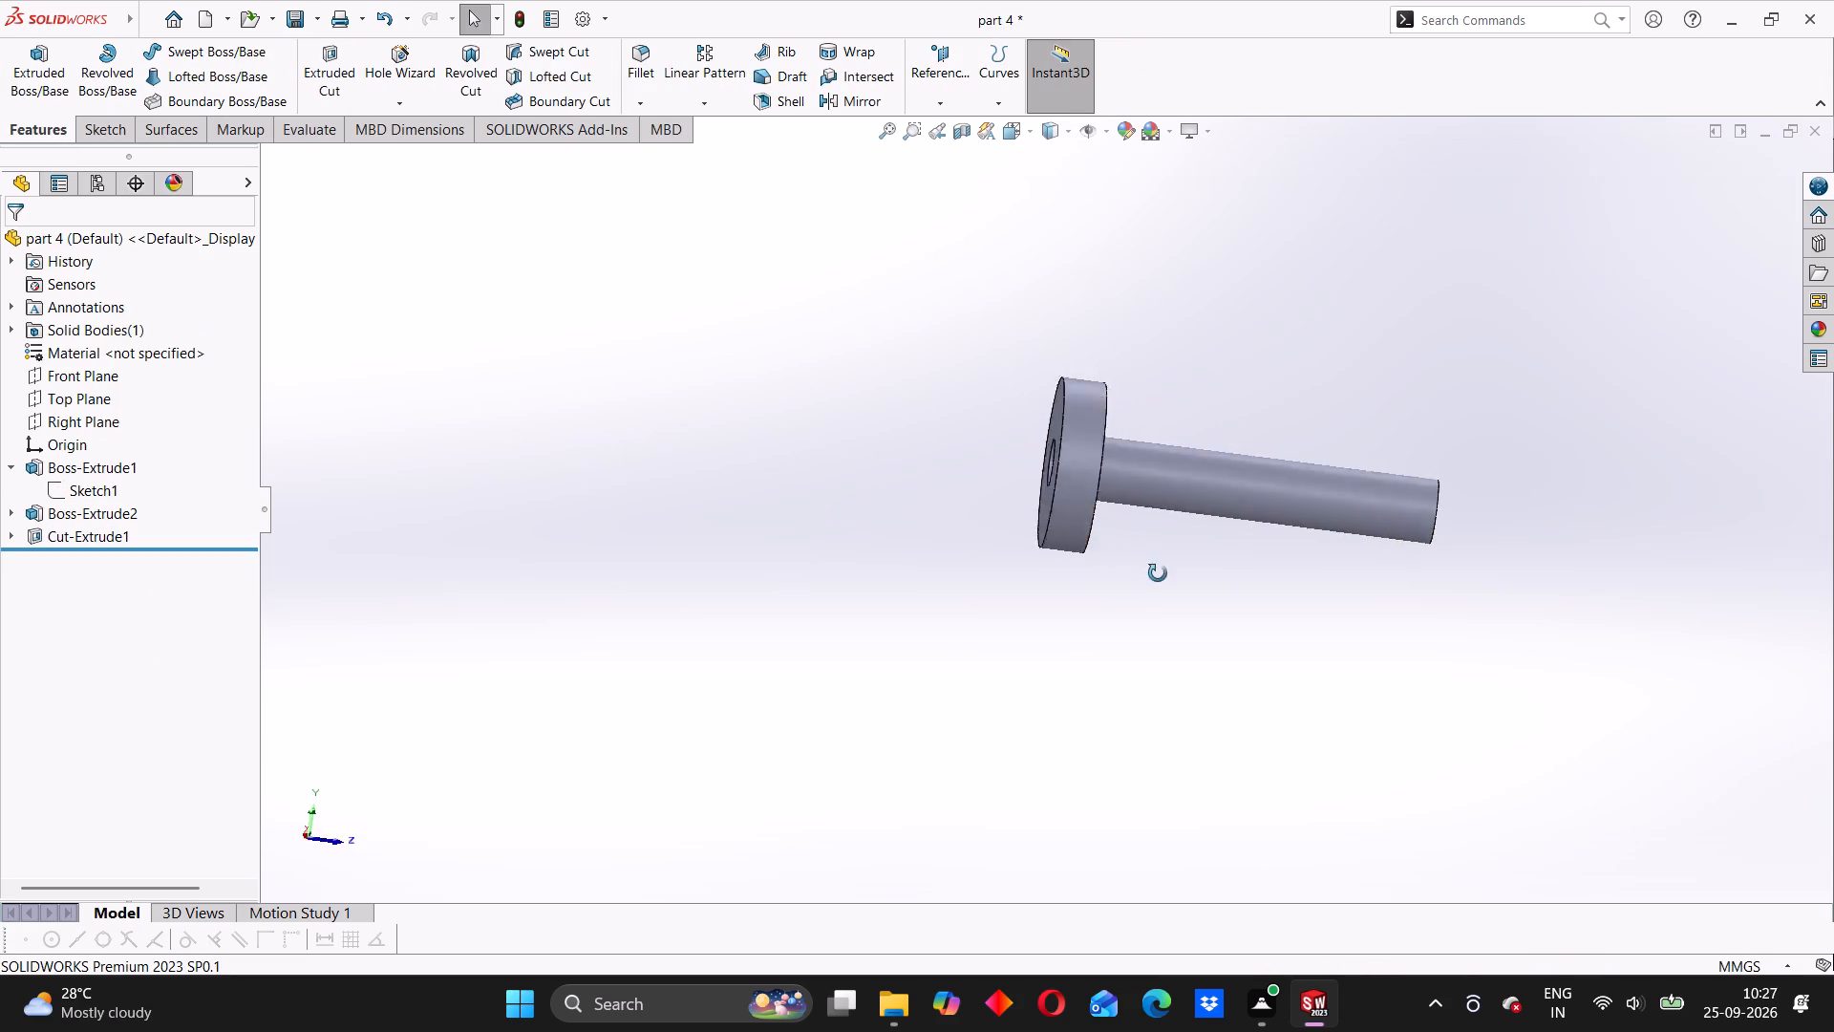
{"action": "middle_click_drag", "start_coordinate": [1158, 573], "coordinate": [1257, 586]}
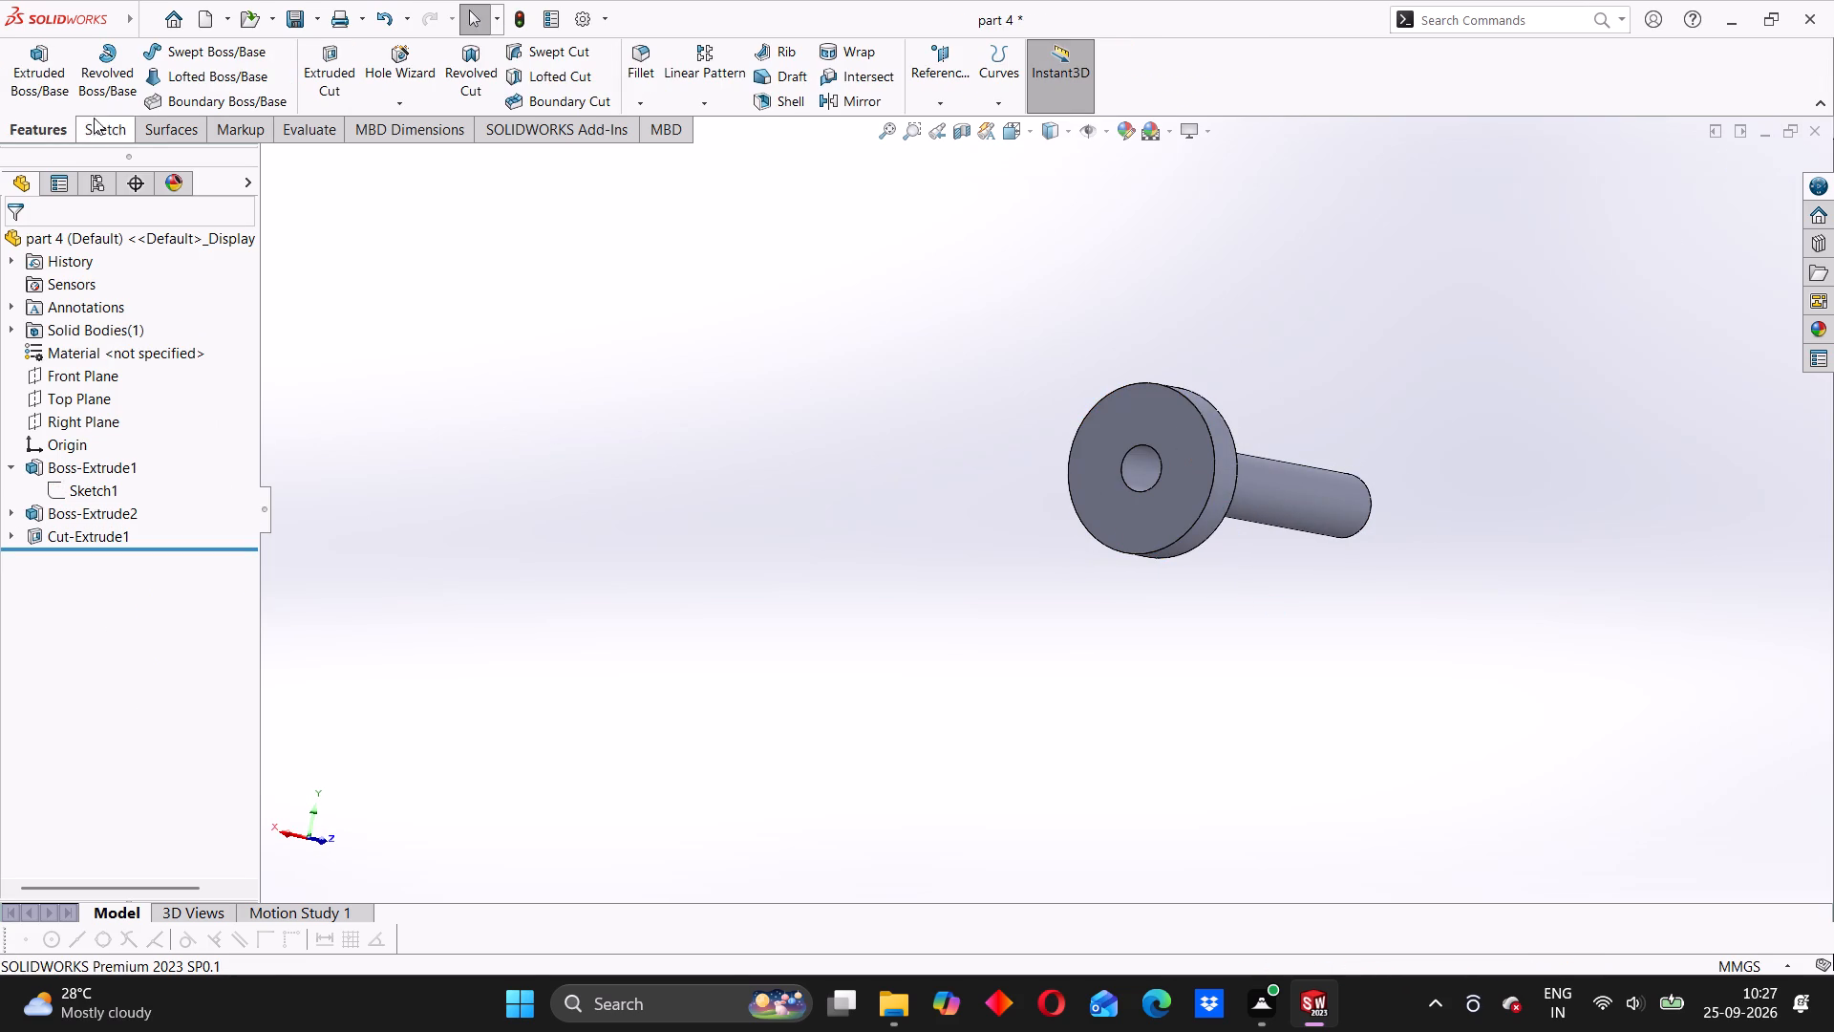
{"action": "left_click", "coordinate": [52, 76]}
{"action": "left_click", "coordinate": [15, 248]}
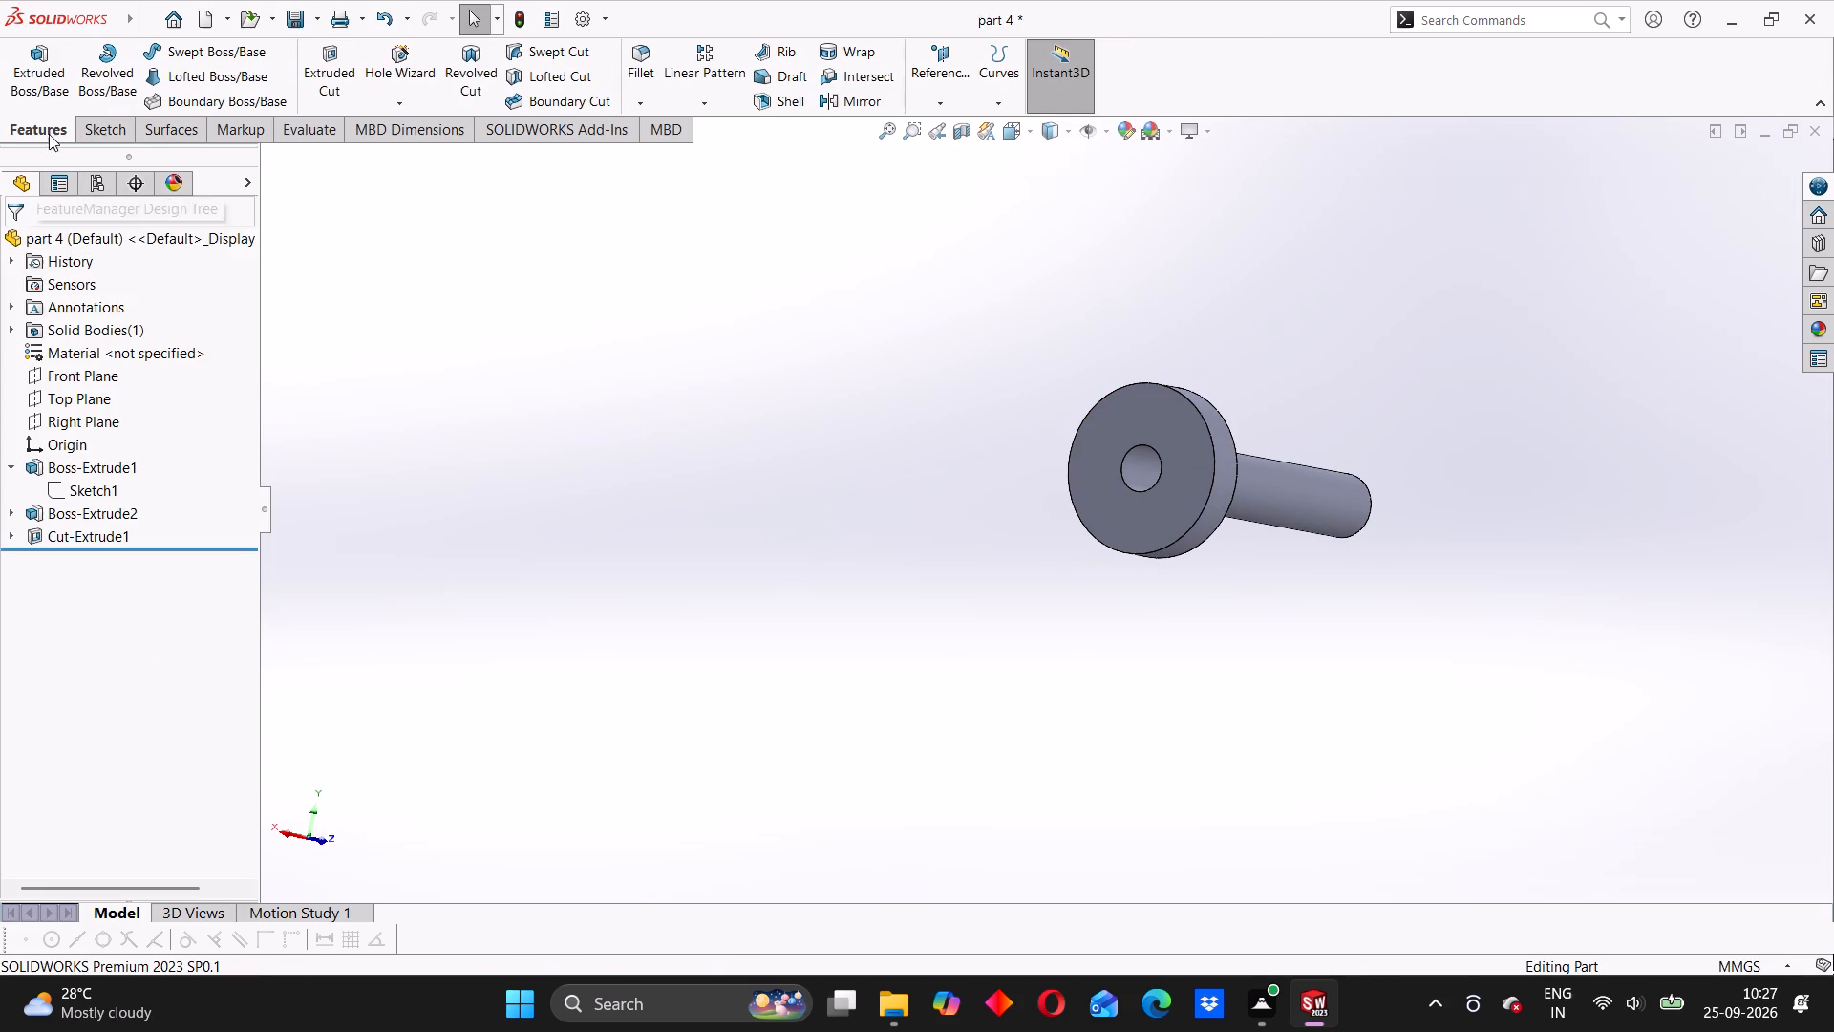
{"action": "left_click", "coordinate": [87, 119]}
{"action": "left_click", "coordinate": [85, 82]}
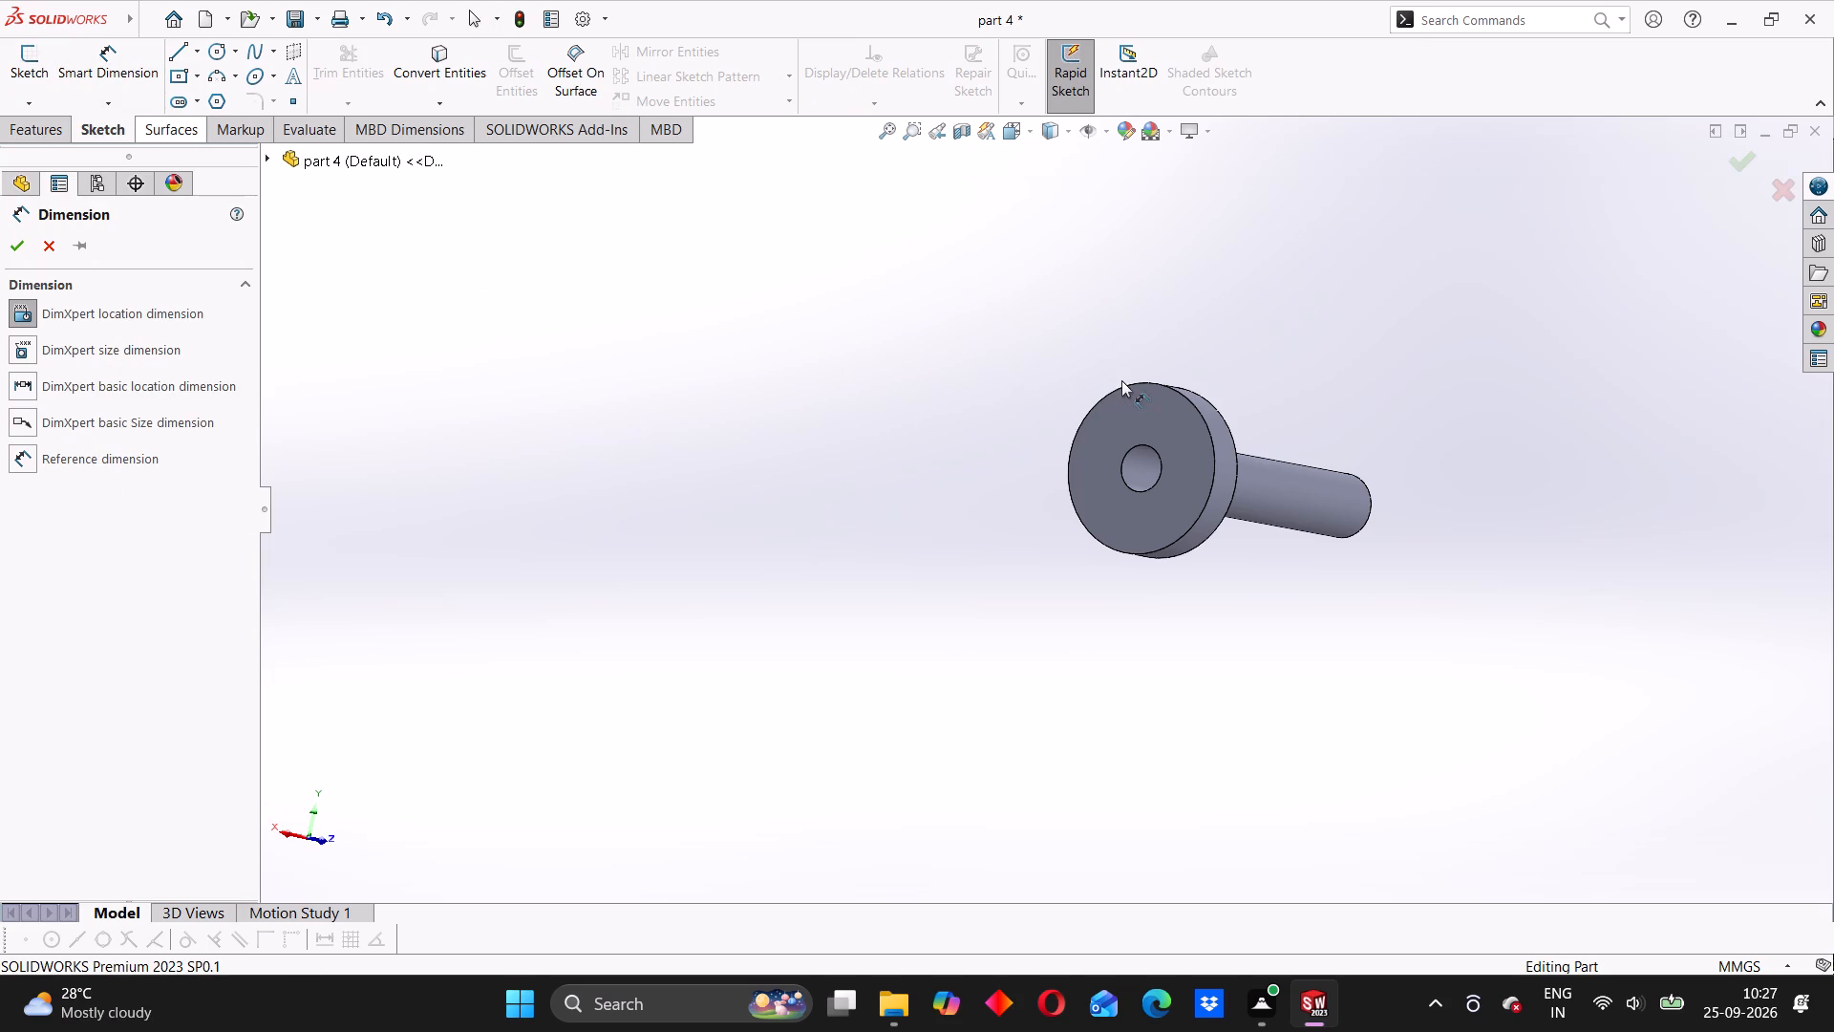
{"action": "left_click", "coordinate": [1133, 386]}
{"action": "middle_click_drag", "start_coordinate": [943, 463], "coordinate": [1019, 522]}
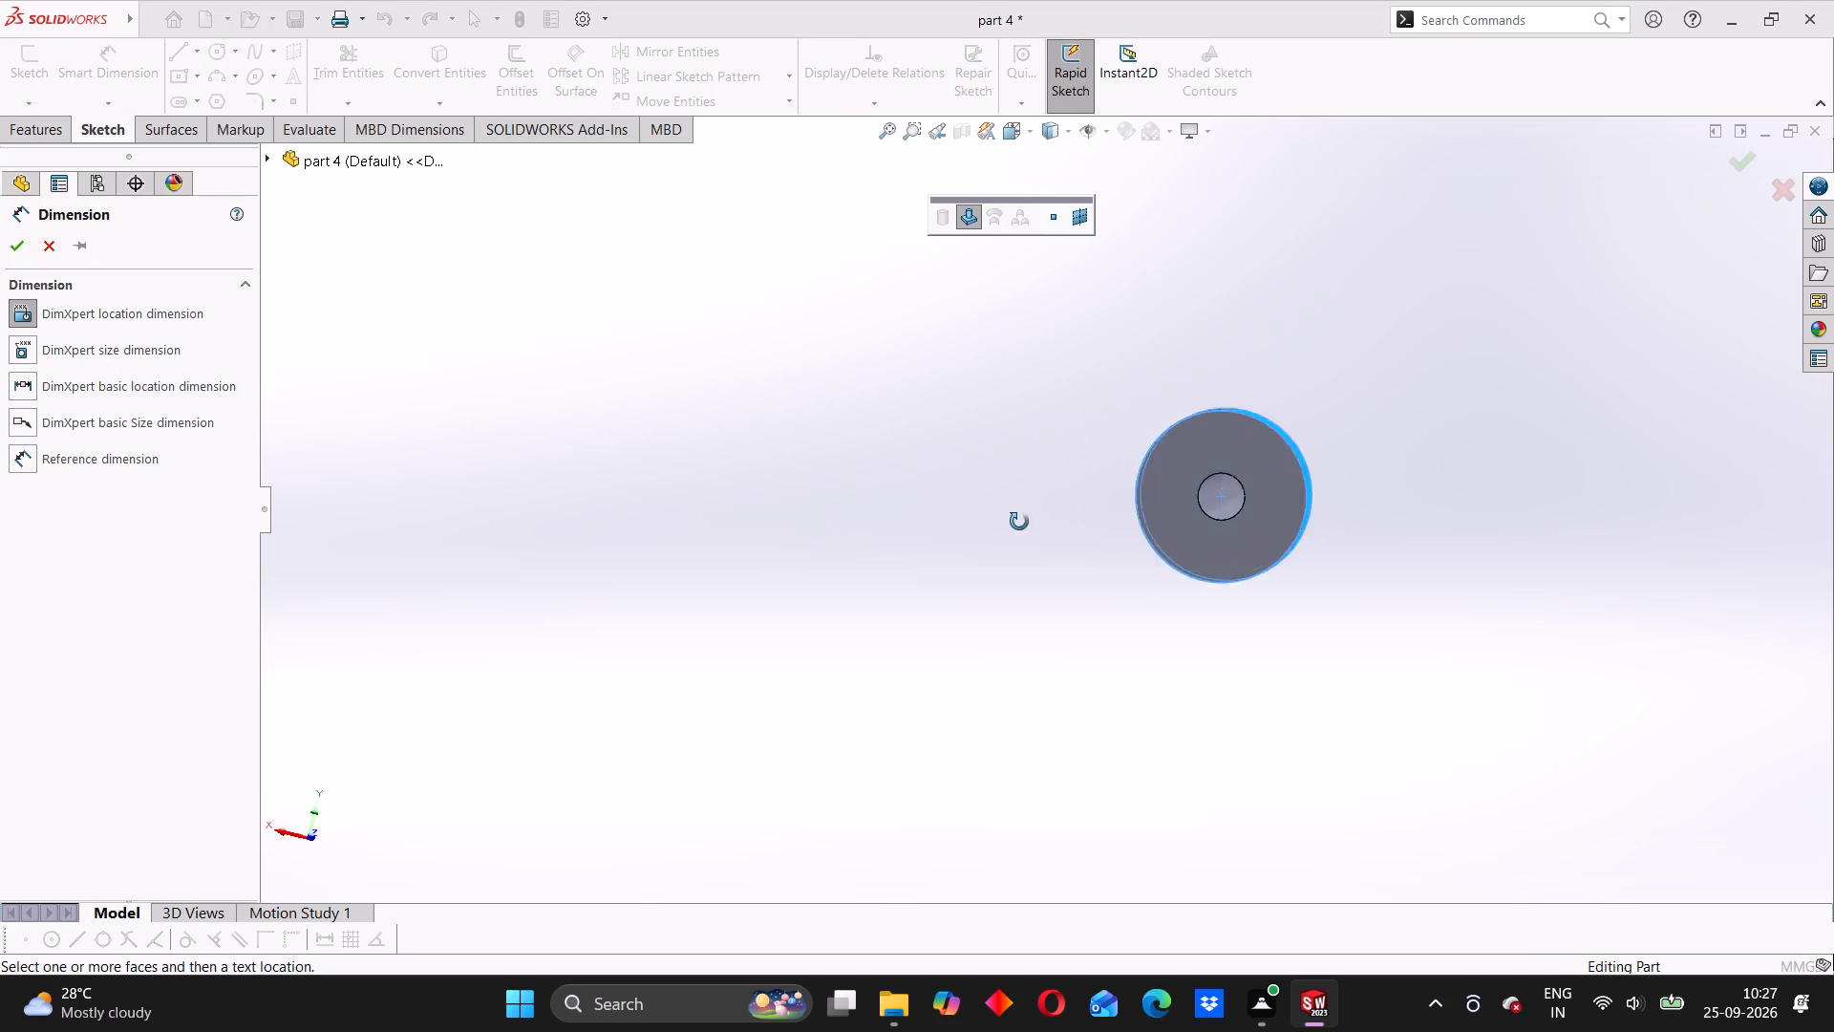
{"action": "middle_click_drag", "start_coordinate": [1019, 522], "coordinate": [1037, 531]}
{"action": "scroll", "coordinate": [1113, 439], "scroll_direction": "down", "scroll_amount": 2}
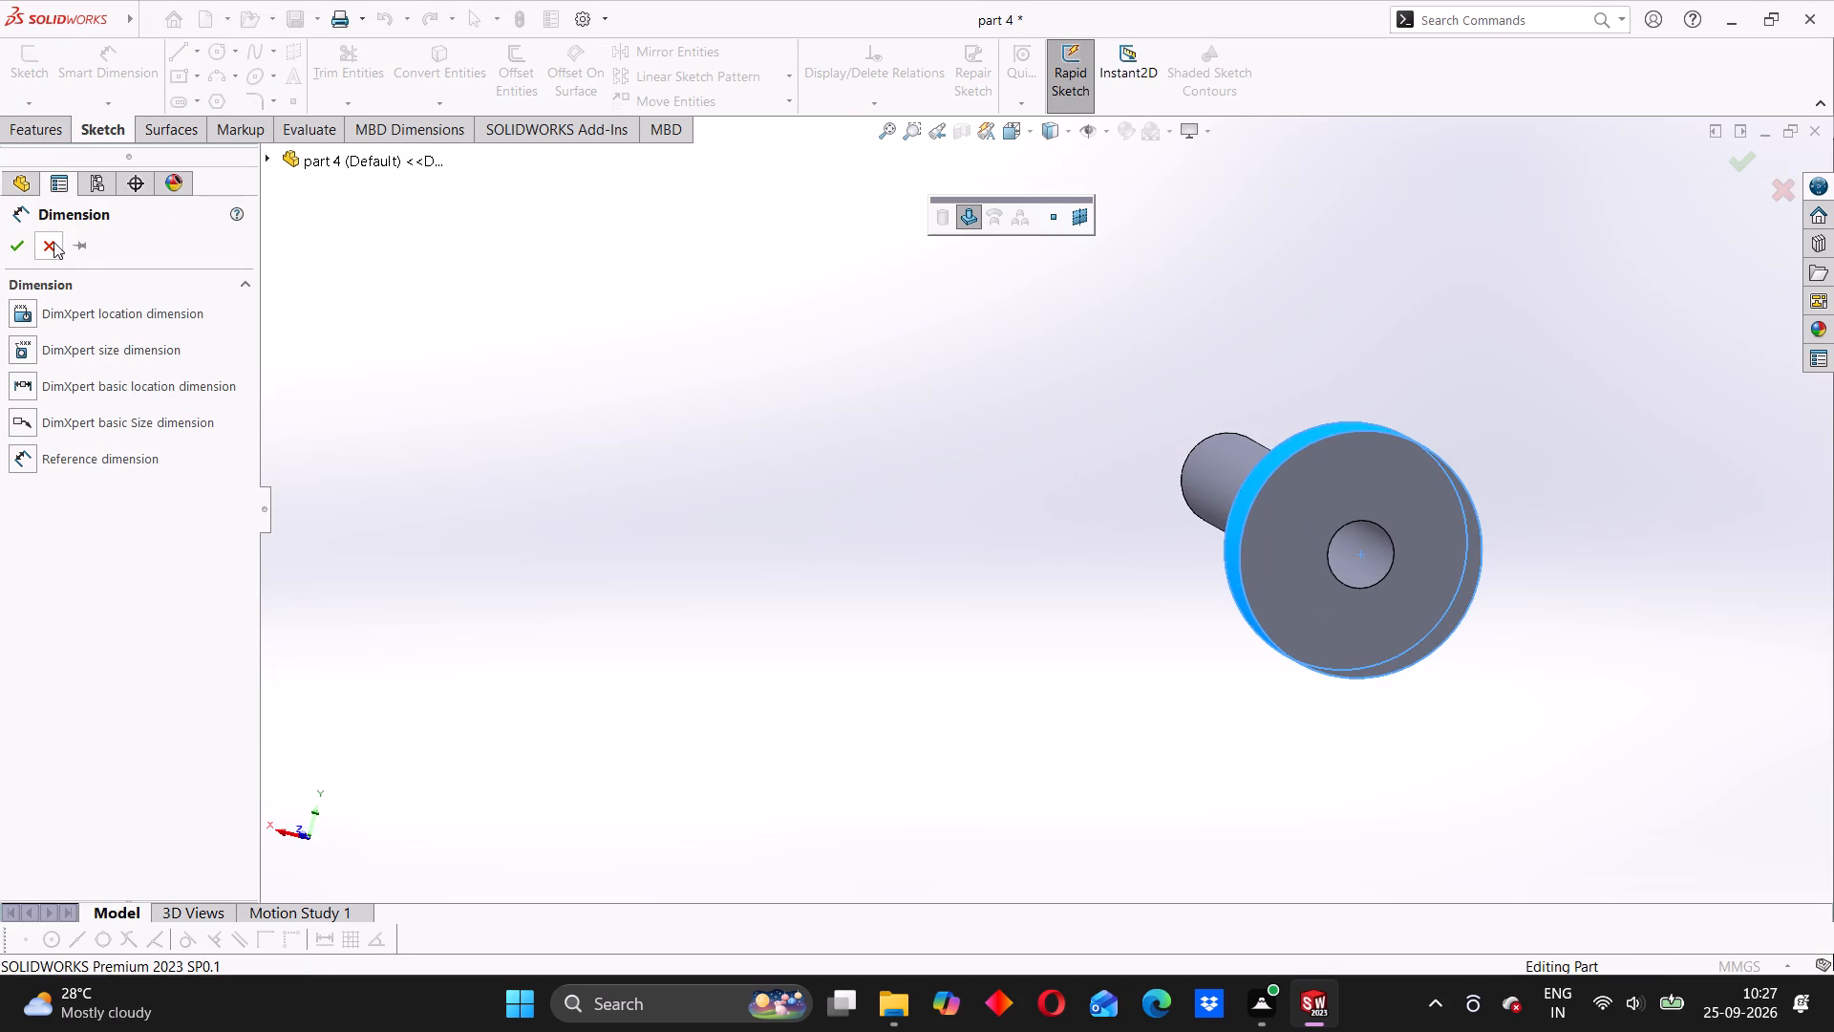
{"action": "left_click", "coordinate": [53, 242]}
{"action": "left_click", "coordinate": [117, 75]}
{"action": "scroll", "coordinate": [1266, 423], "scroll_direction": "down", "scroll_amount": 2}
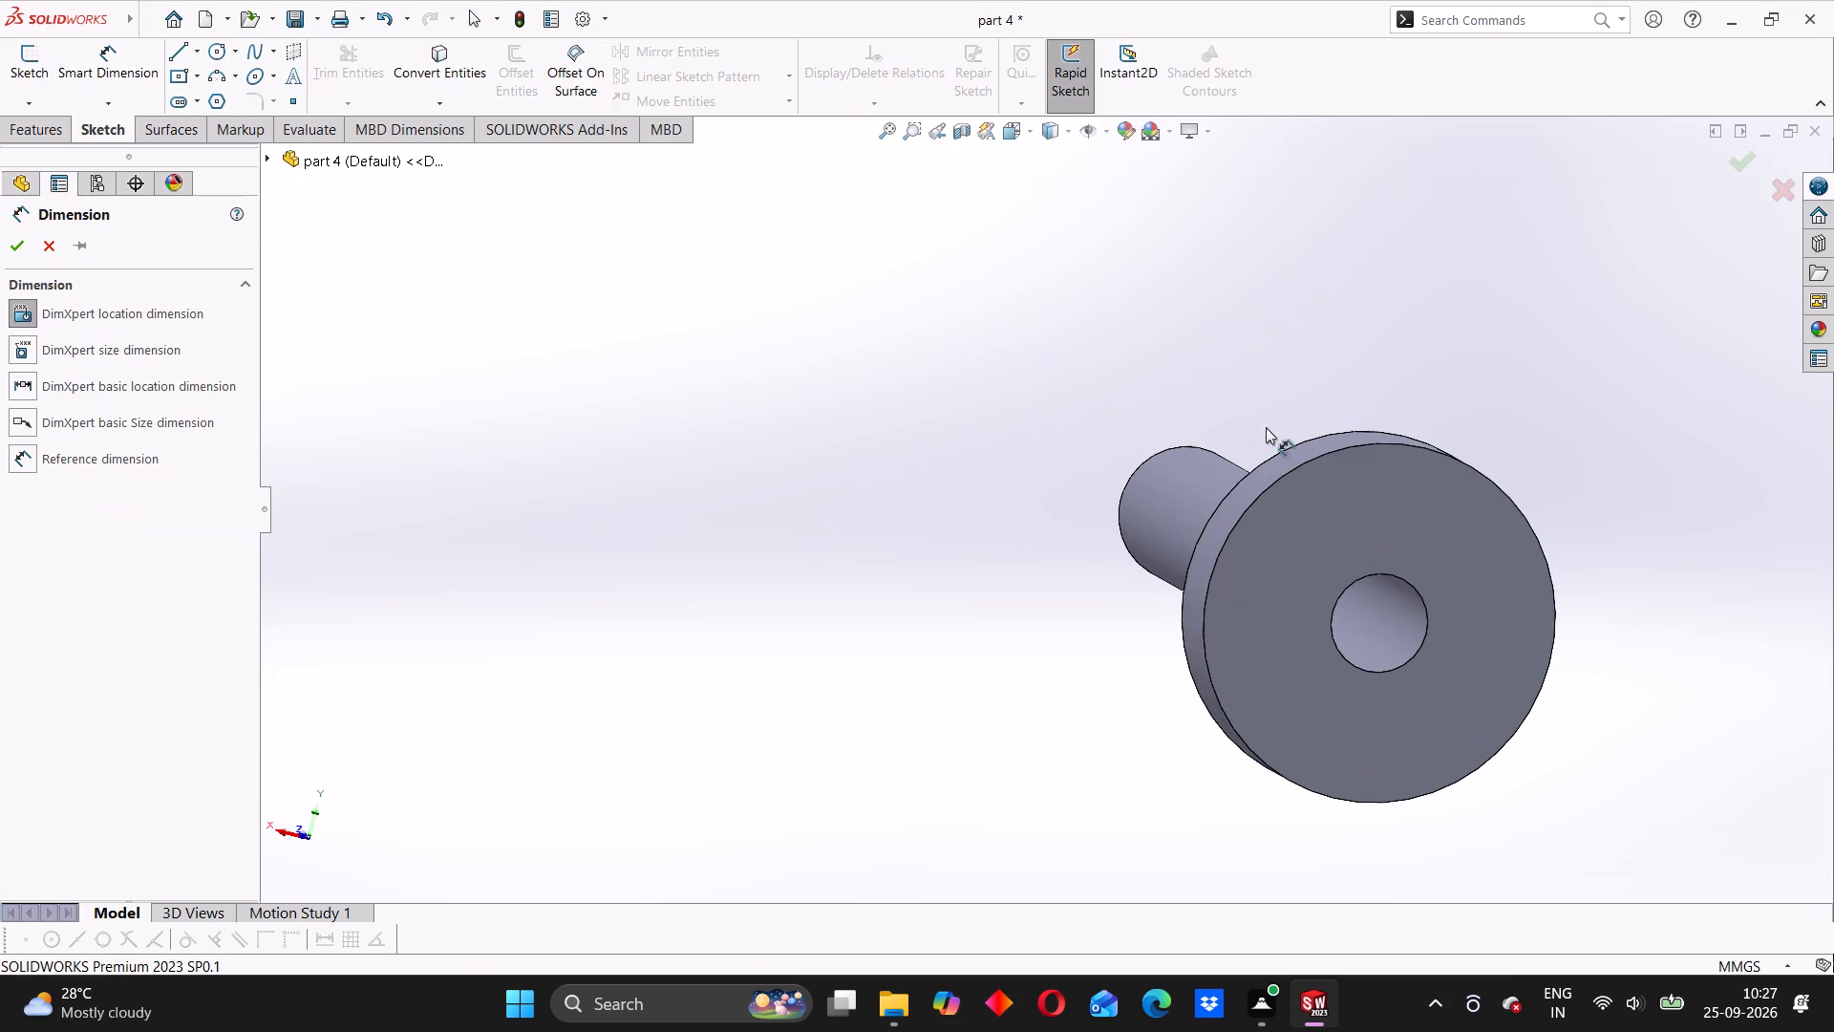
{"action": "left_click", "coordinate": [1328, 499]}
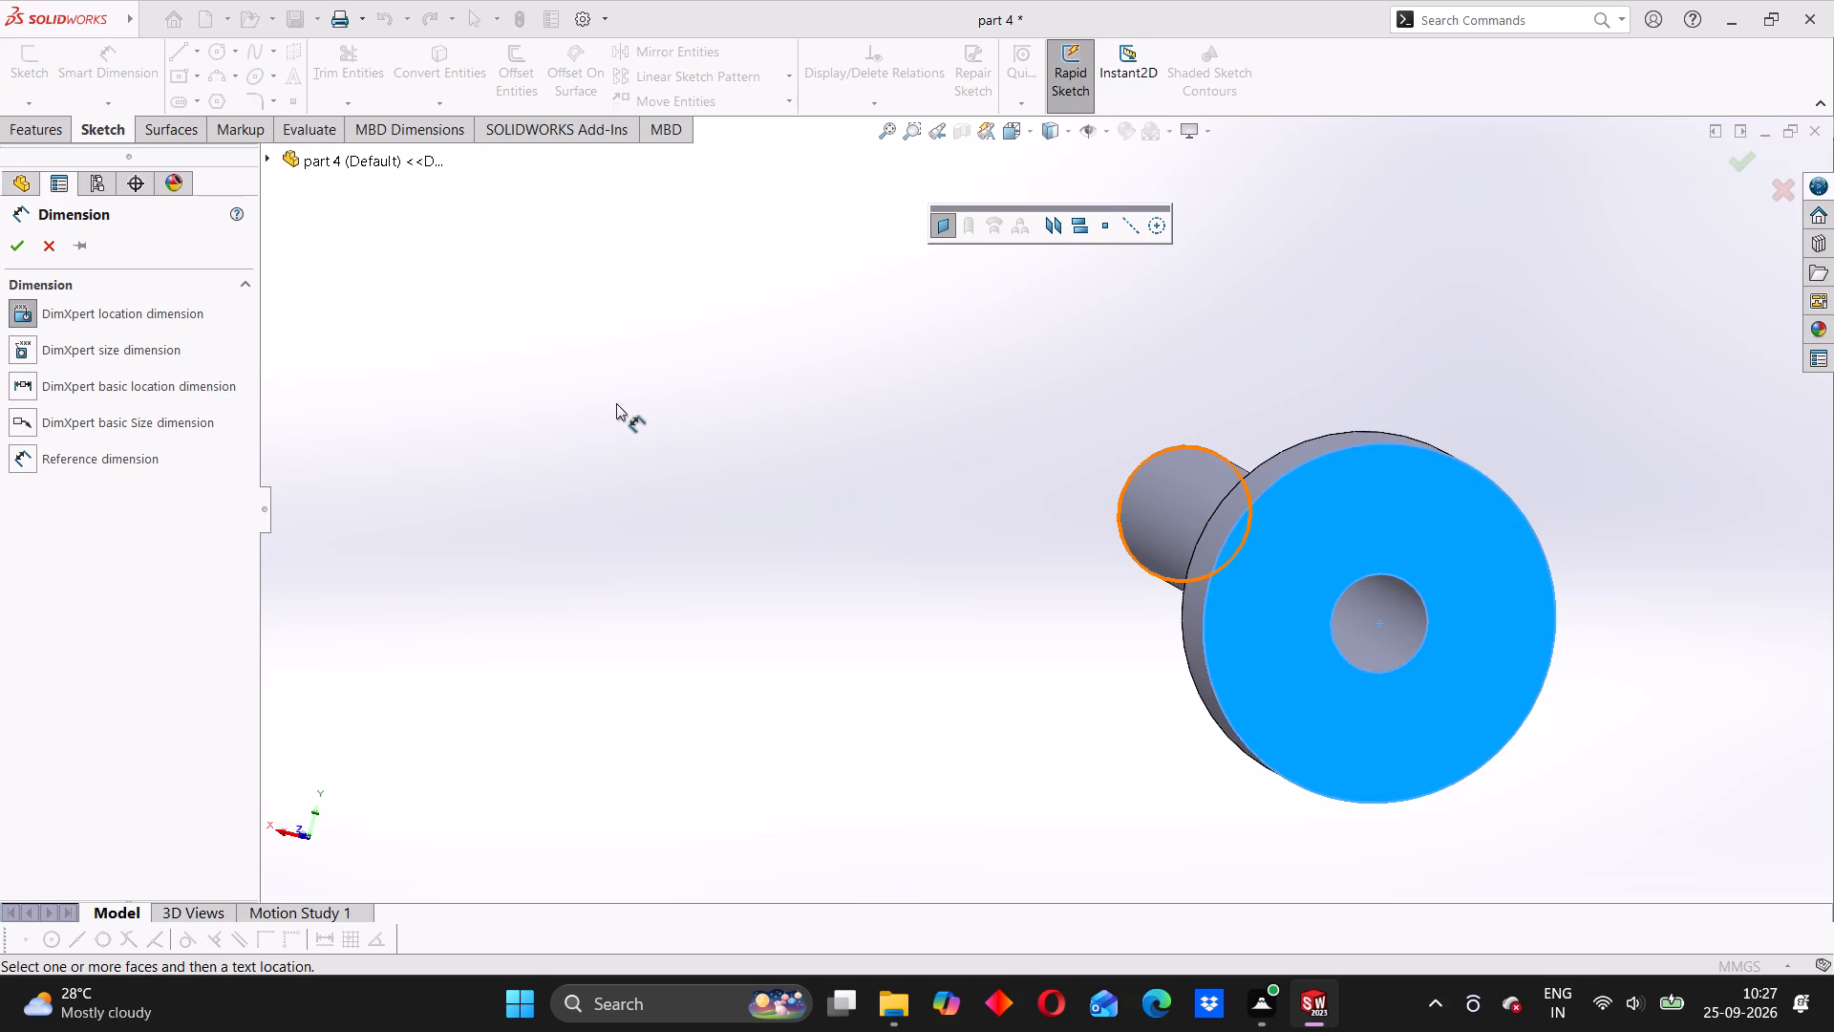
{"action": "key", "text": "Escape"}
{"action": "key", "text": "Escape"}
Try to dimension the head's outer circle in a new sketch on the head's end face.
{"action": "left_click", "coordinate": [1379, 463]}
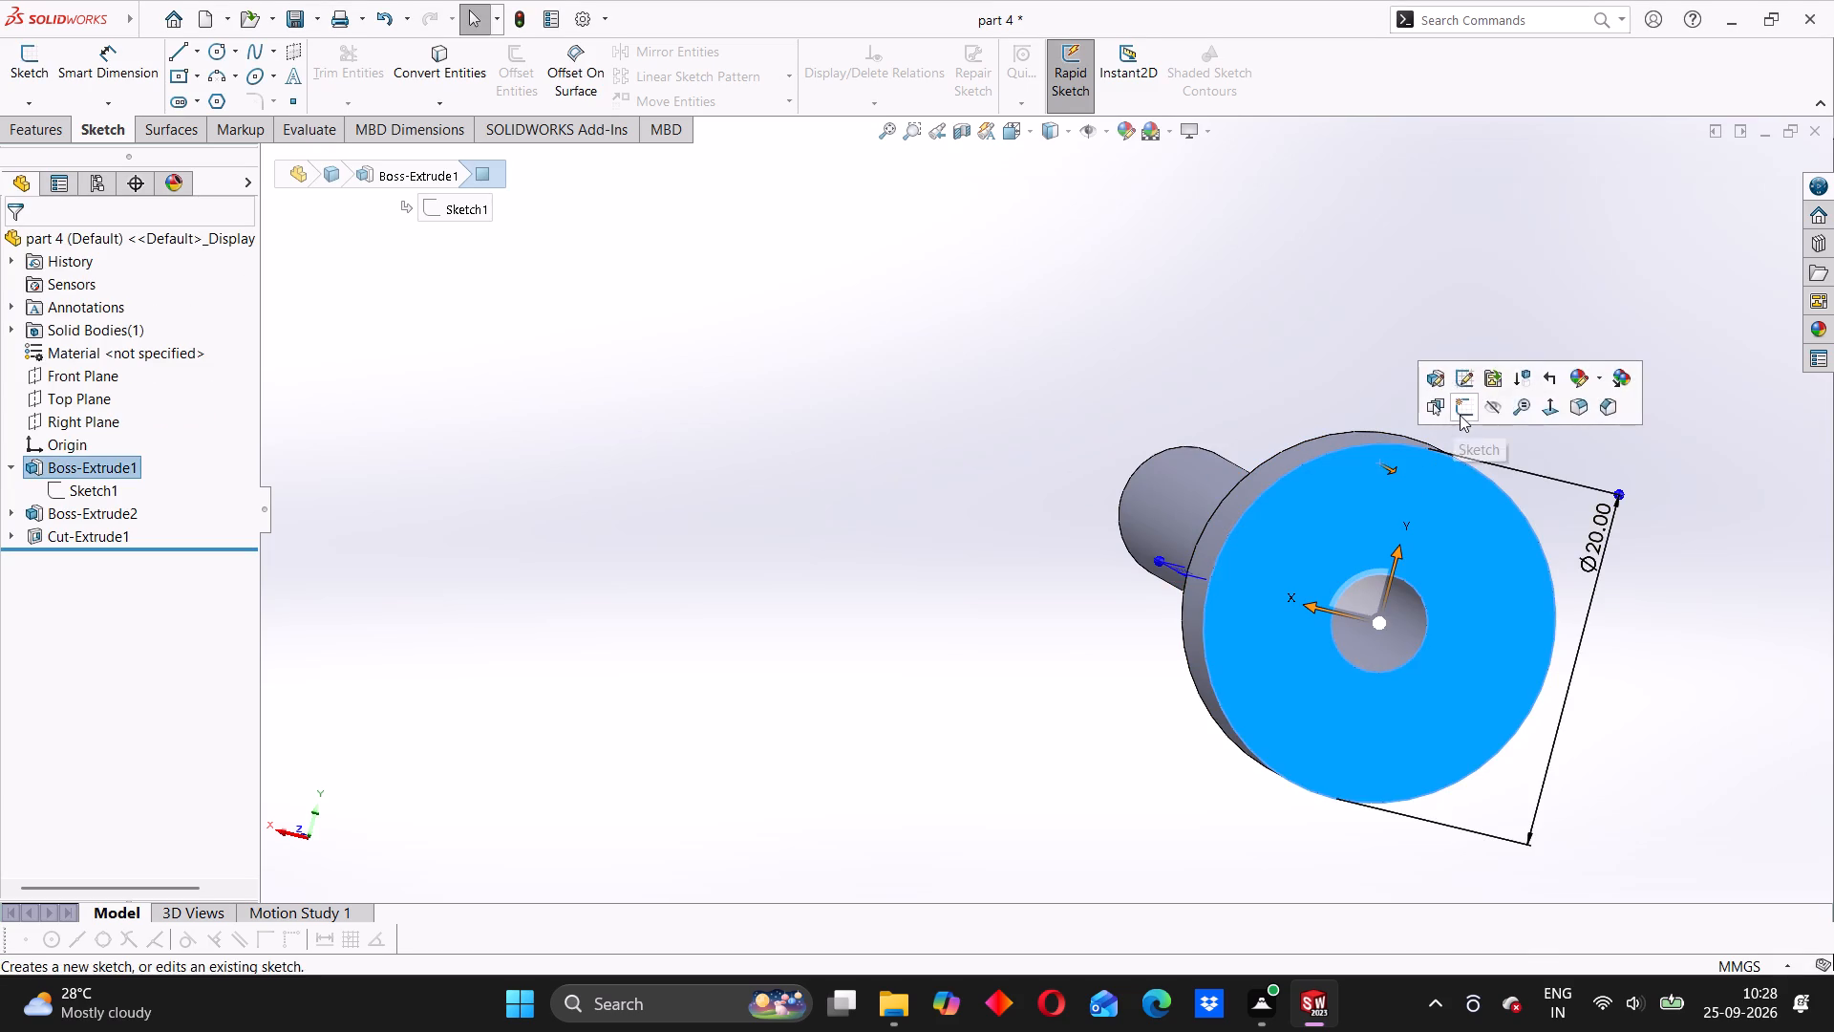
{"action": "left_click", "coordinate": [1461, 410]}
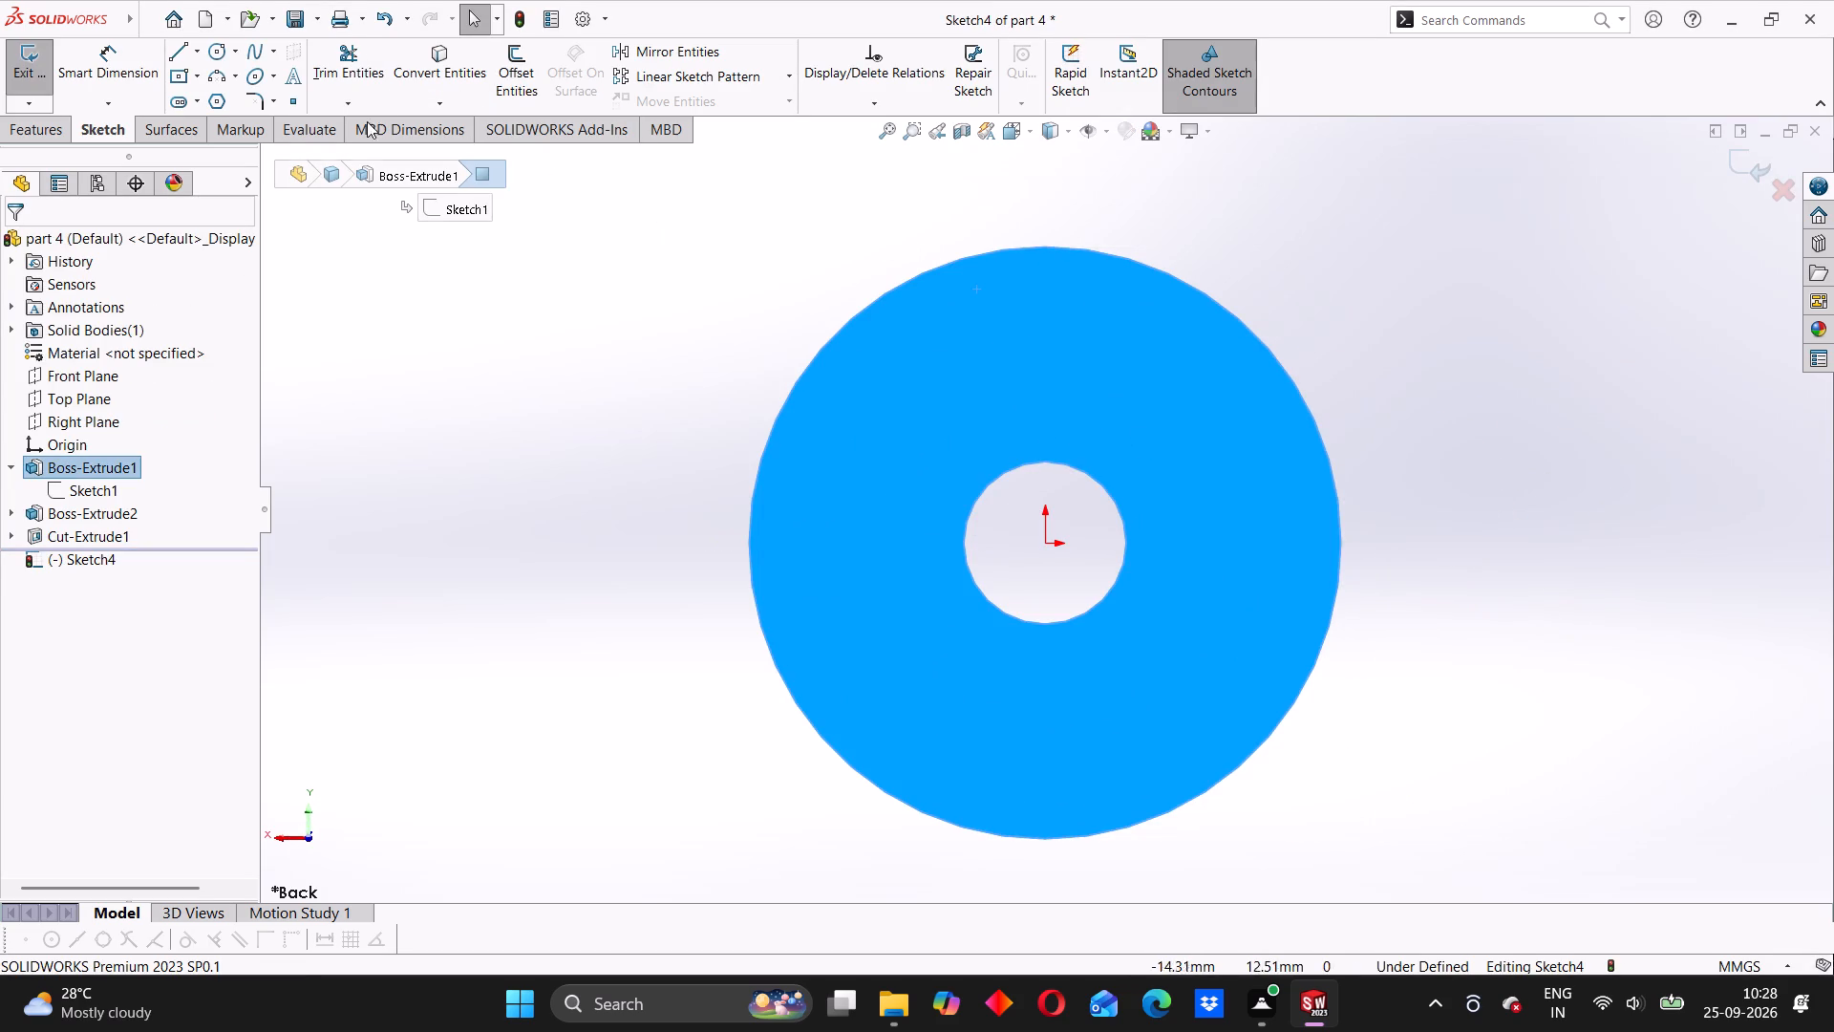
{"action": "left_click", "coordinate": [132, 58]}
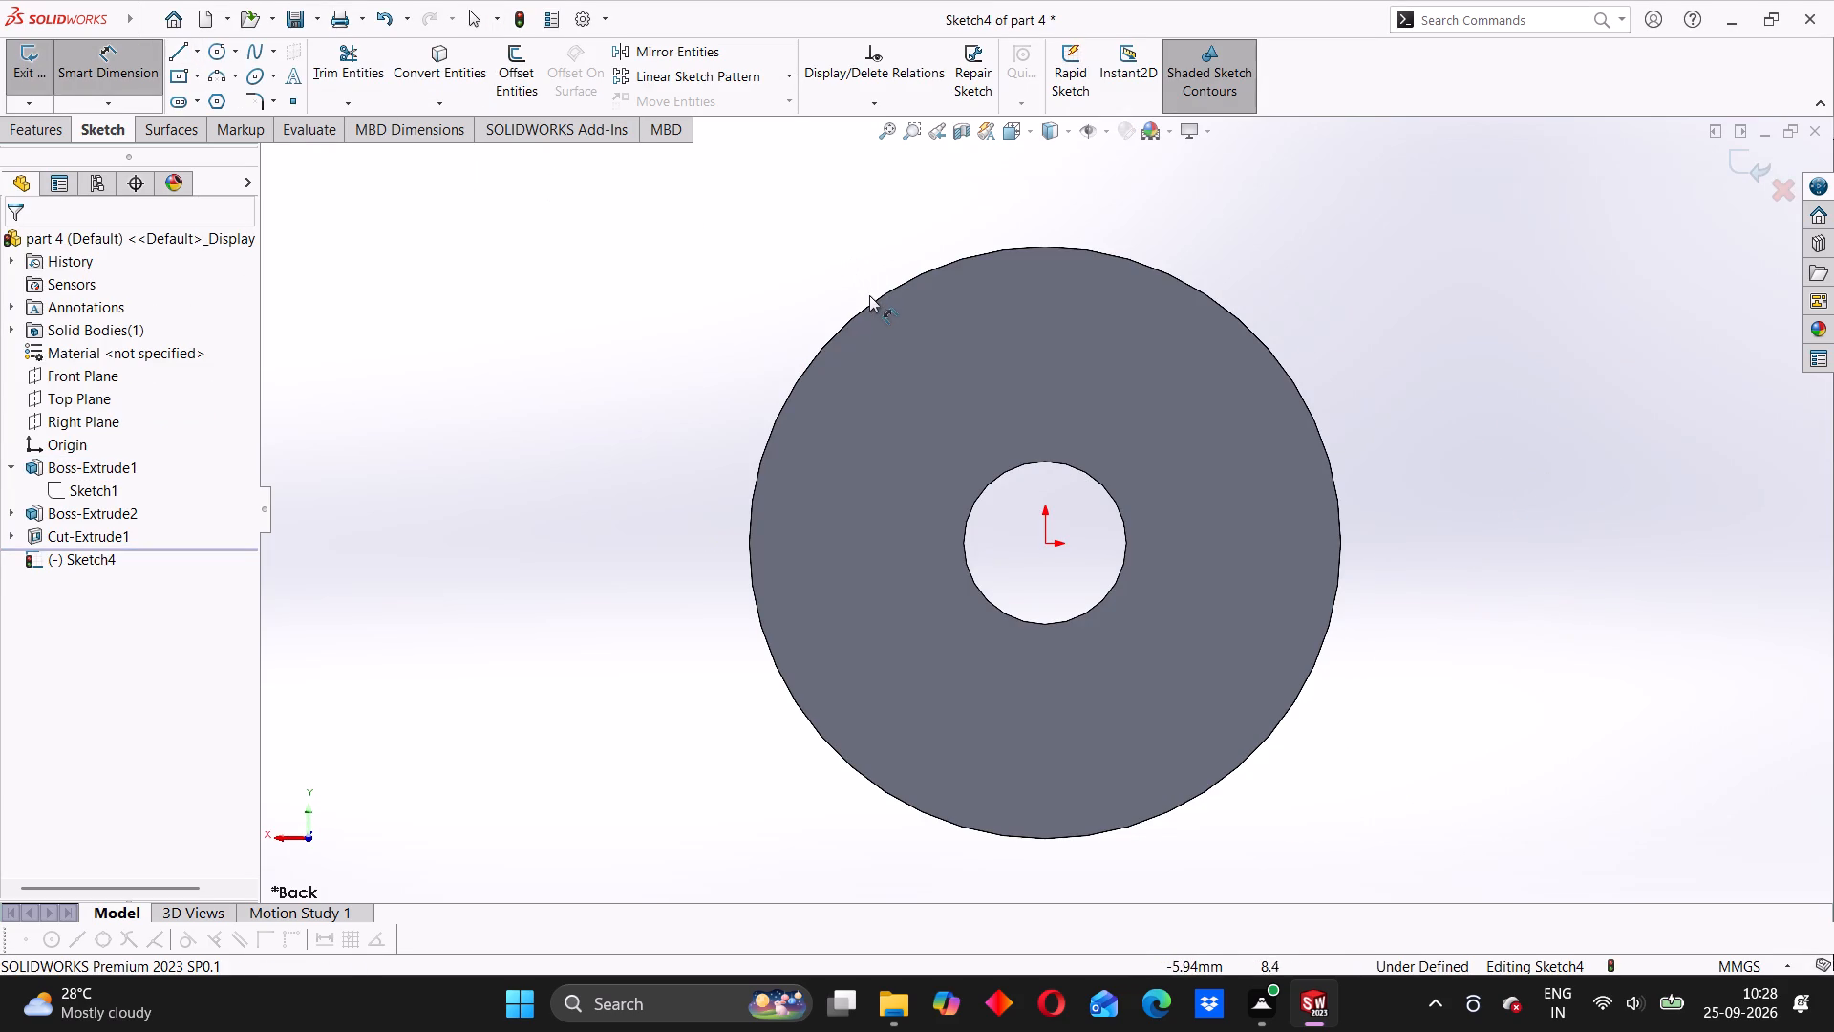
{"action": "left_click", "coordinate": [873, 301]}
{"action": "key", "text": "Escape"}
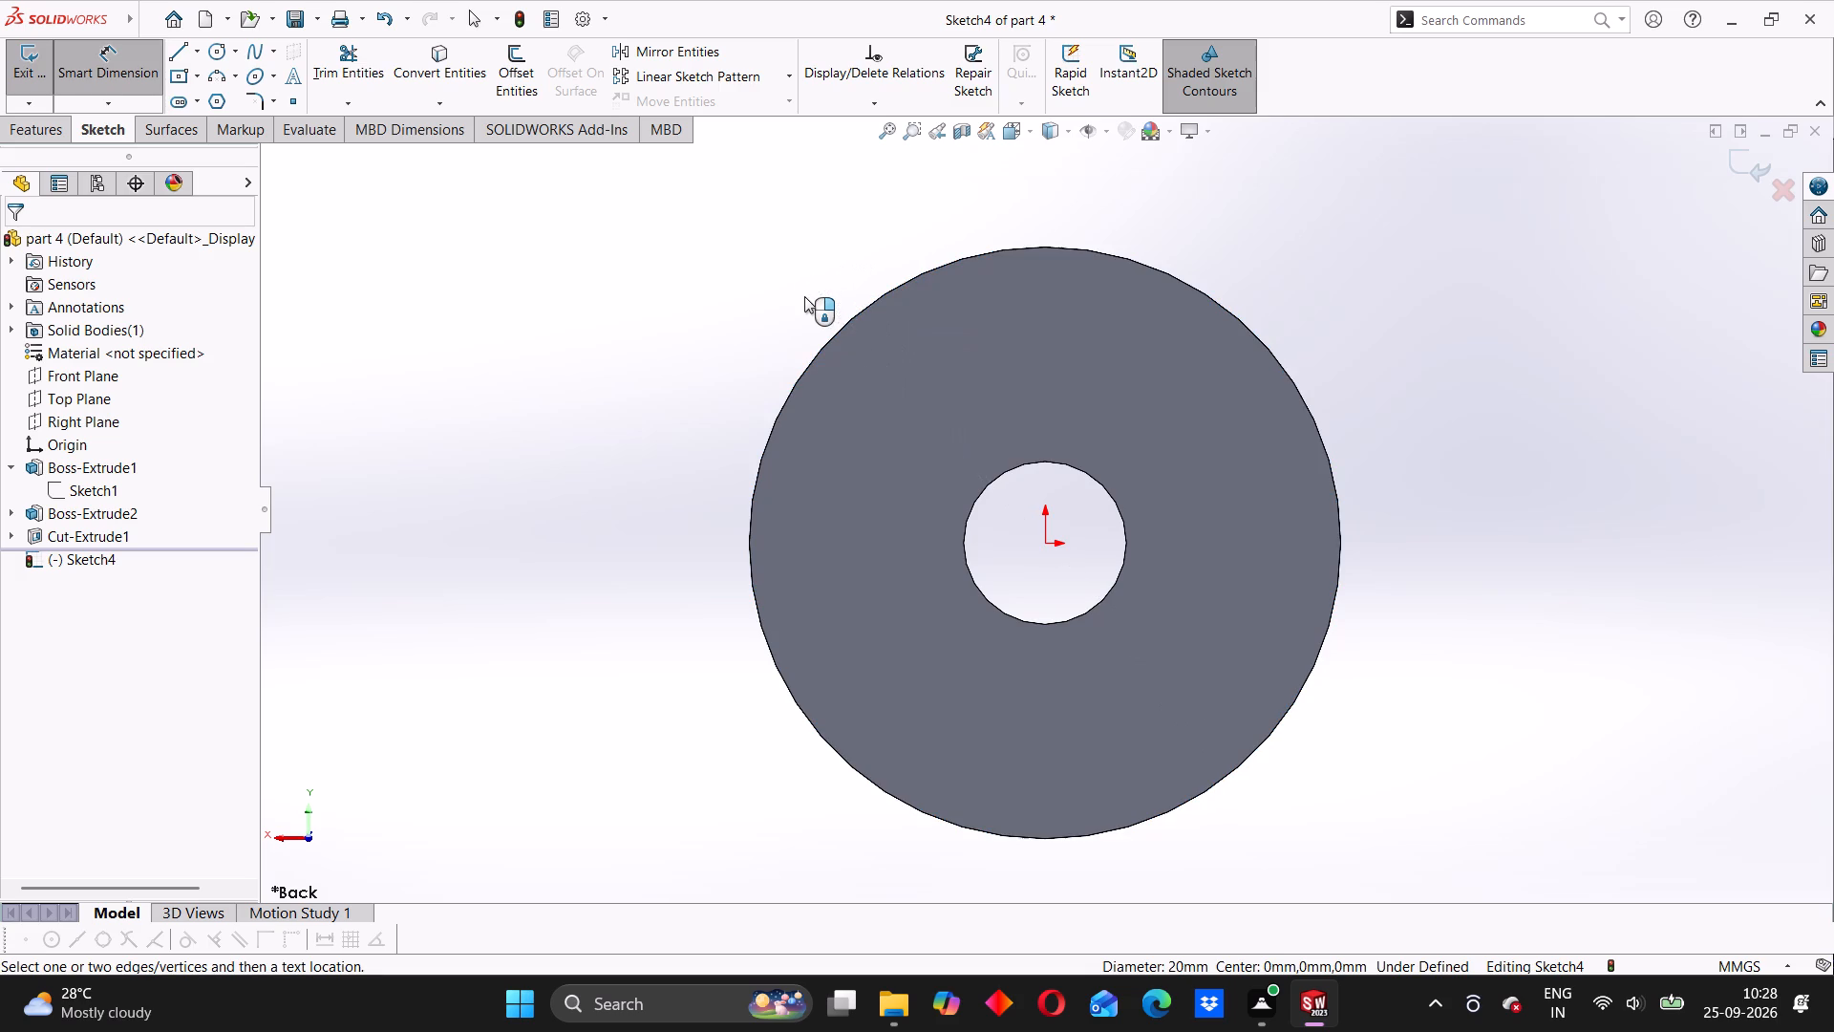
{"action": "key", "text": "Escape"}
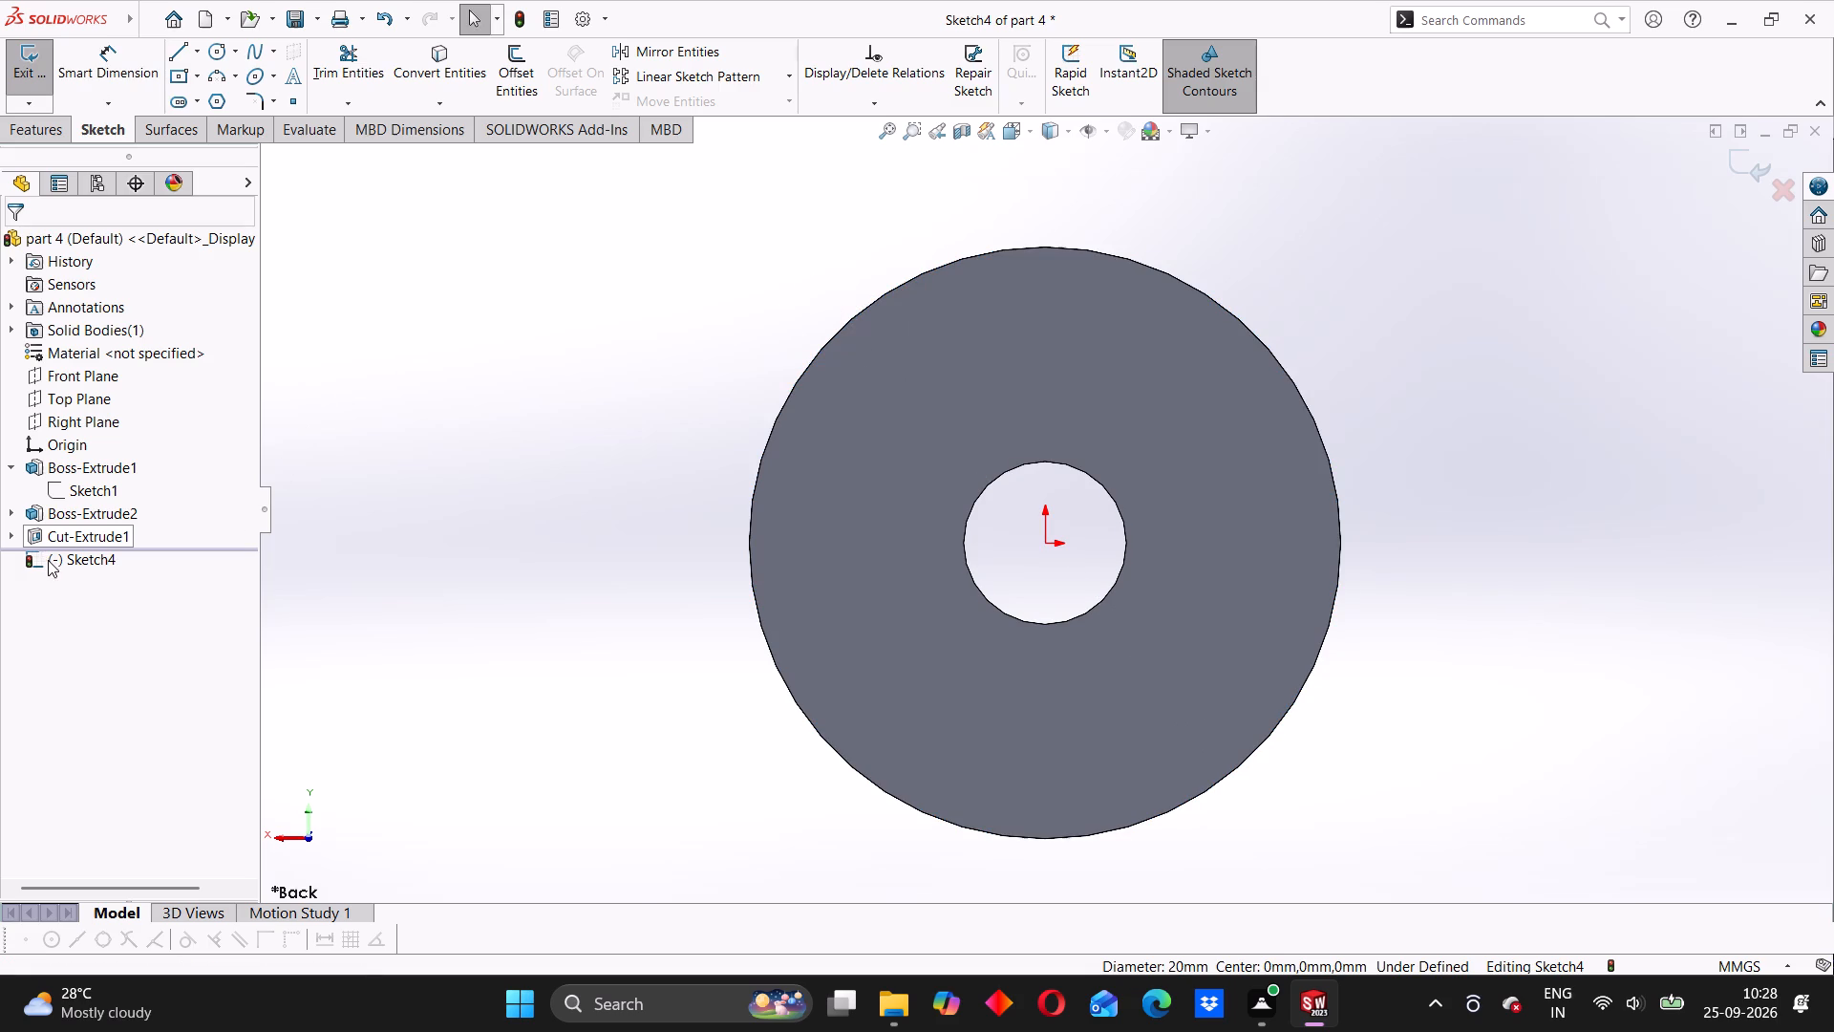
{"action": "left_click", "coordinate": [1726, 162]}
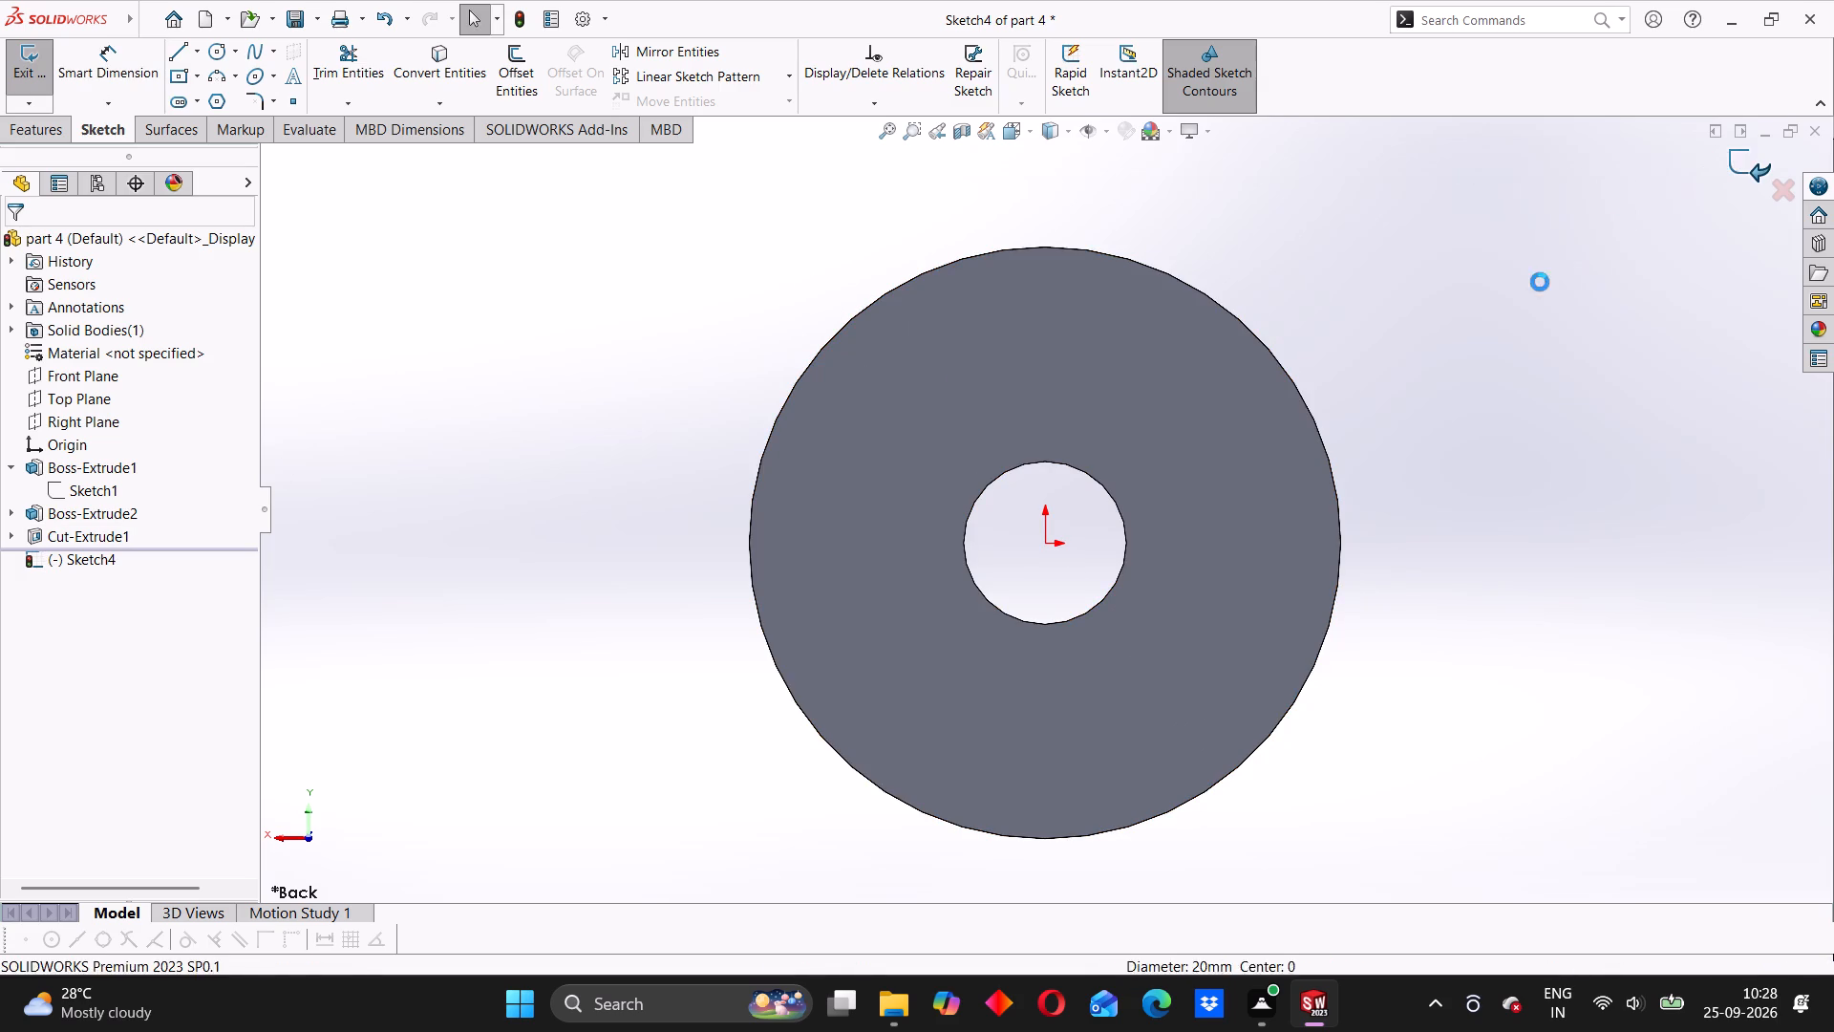
Set the shaft circle's diameter in Sketch2 of Boss-Extrude2 to 15 mm.
{"action": "scroll", "coordinate": [1211, 515], "scroll_direction": "up", "scroll_amount": 2}
{"action": "middle_click_drag", "start_coordinate": [1298, 519], "coordinate": [1124, 589]}
{"action": "scroll", "coordinate": [961, 581], "scroll_direction": "down", "scroll_amount": 2}
{"action": "scroll", "coordinate": [1001, 621], "scroll_direction": "up", "scroll_amount": 3}
{"action": "middle_click_drag", "start_coordinate": [1067, 664], "coordinate": [1061, 665]}
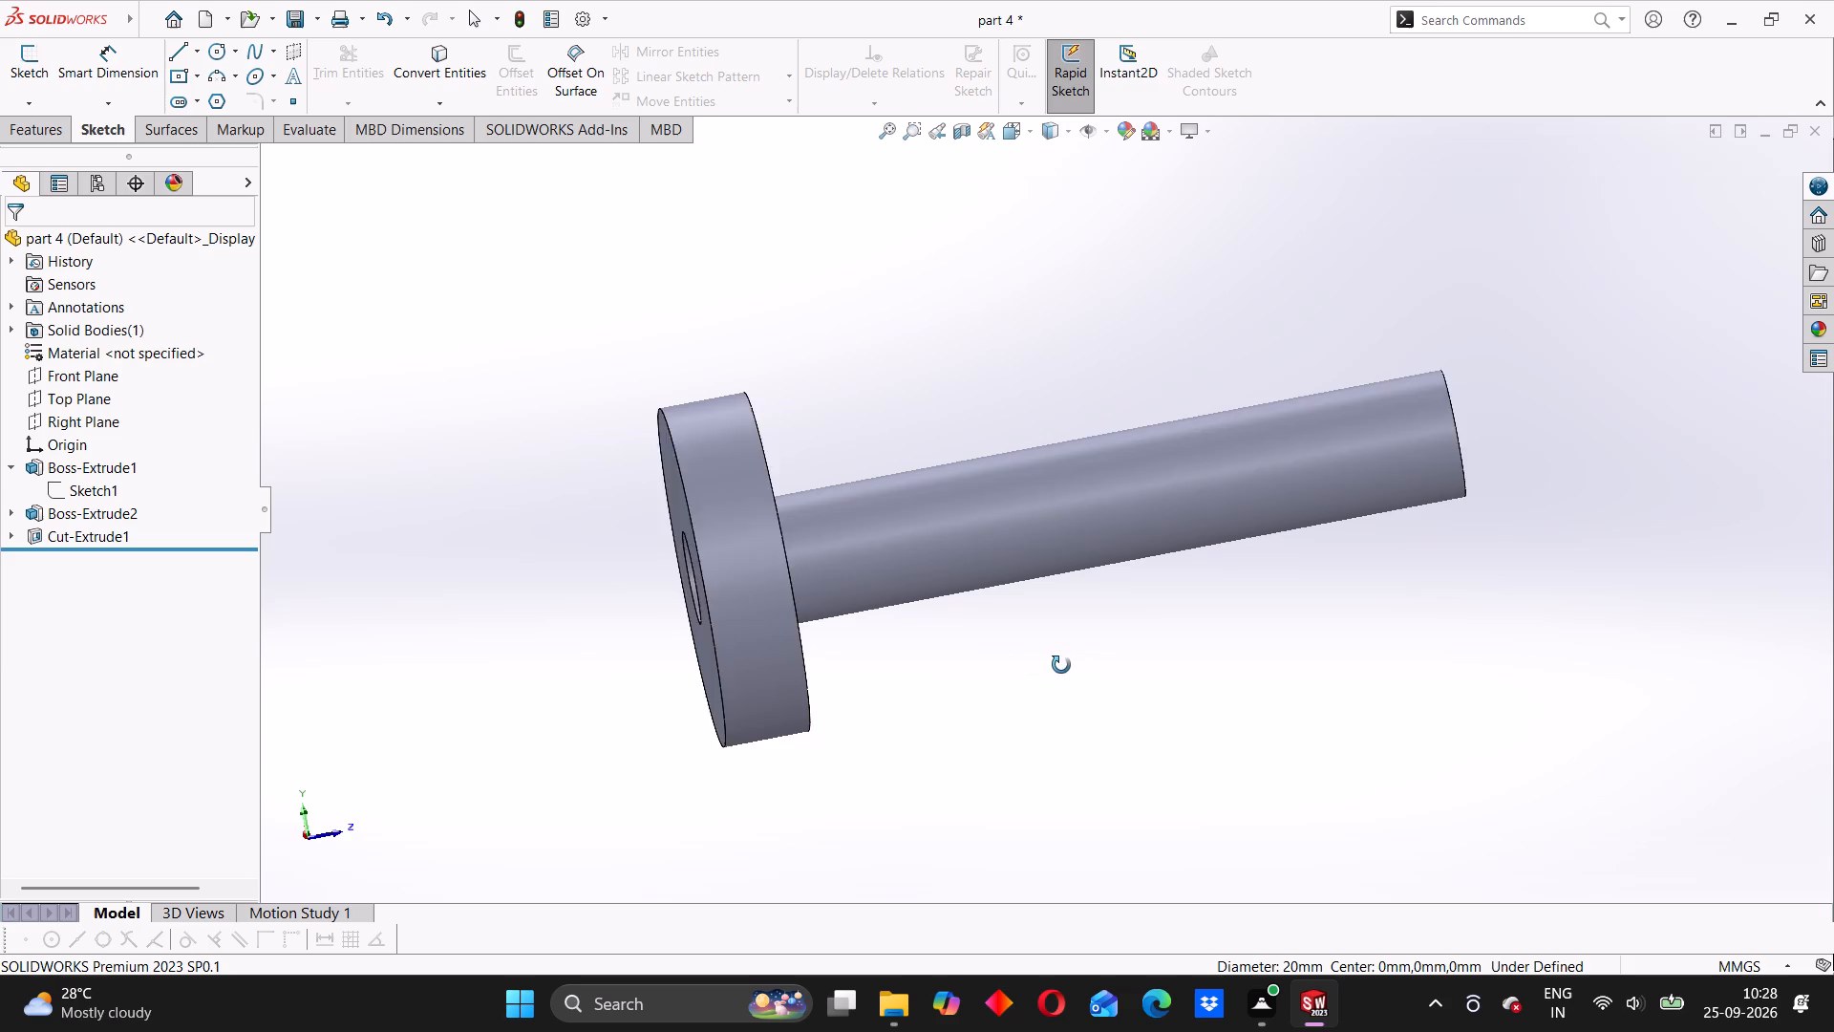
{"action": "middle_click_drag", "start_coordinate": [1061, 665], "coordinate": [985, 687]}
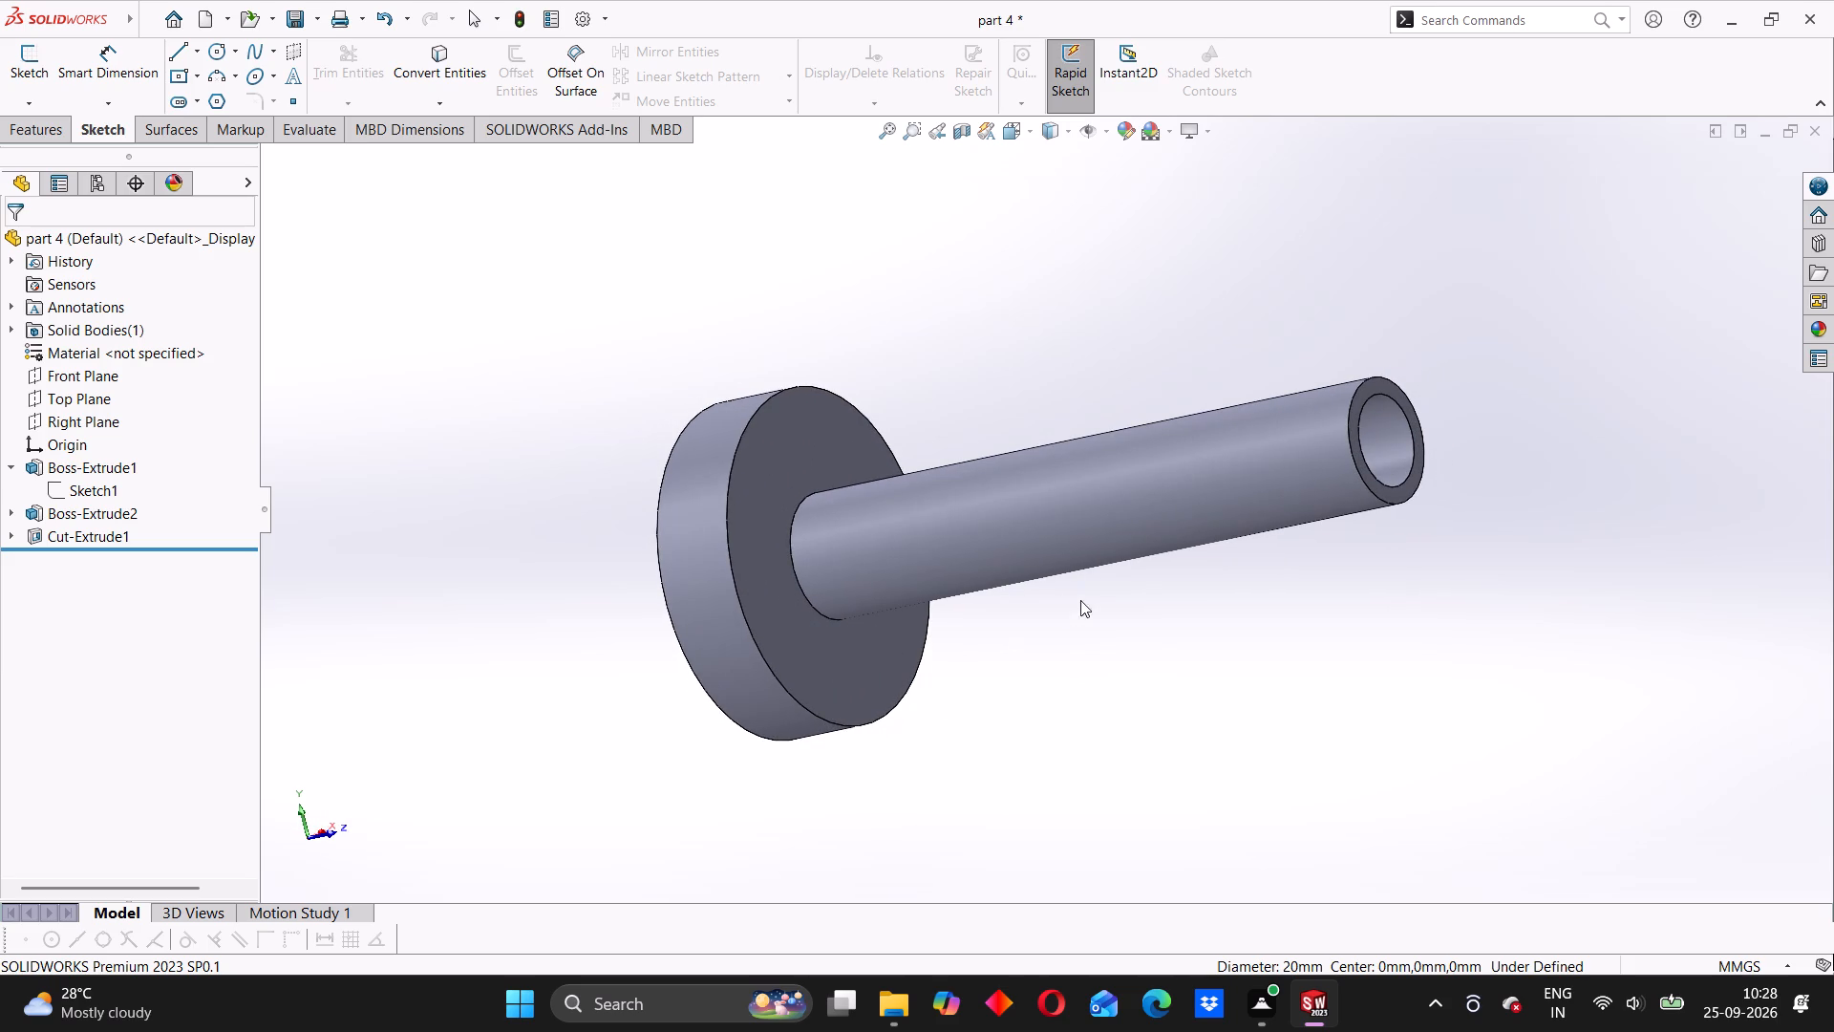
{"action": "left_click", "coordinate": [15, 516]}
{"action": "left_click", "coordinate": [66, 540]}
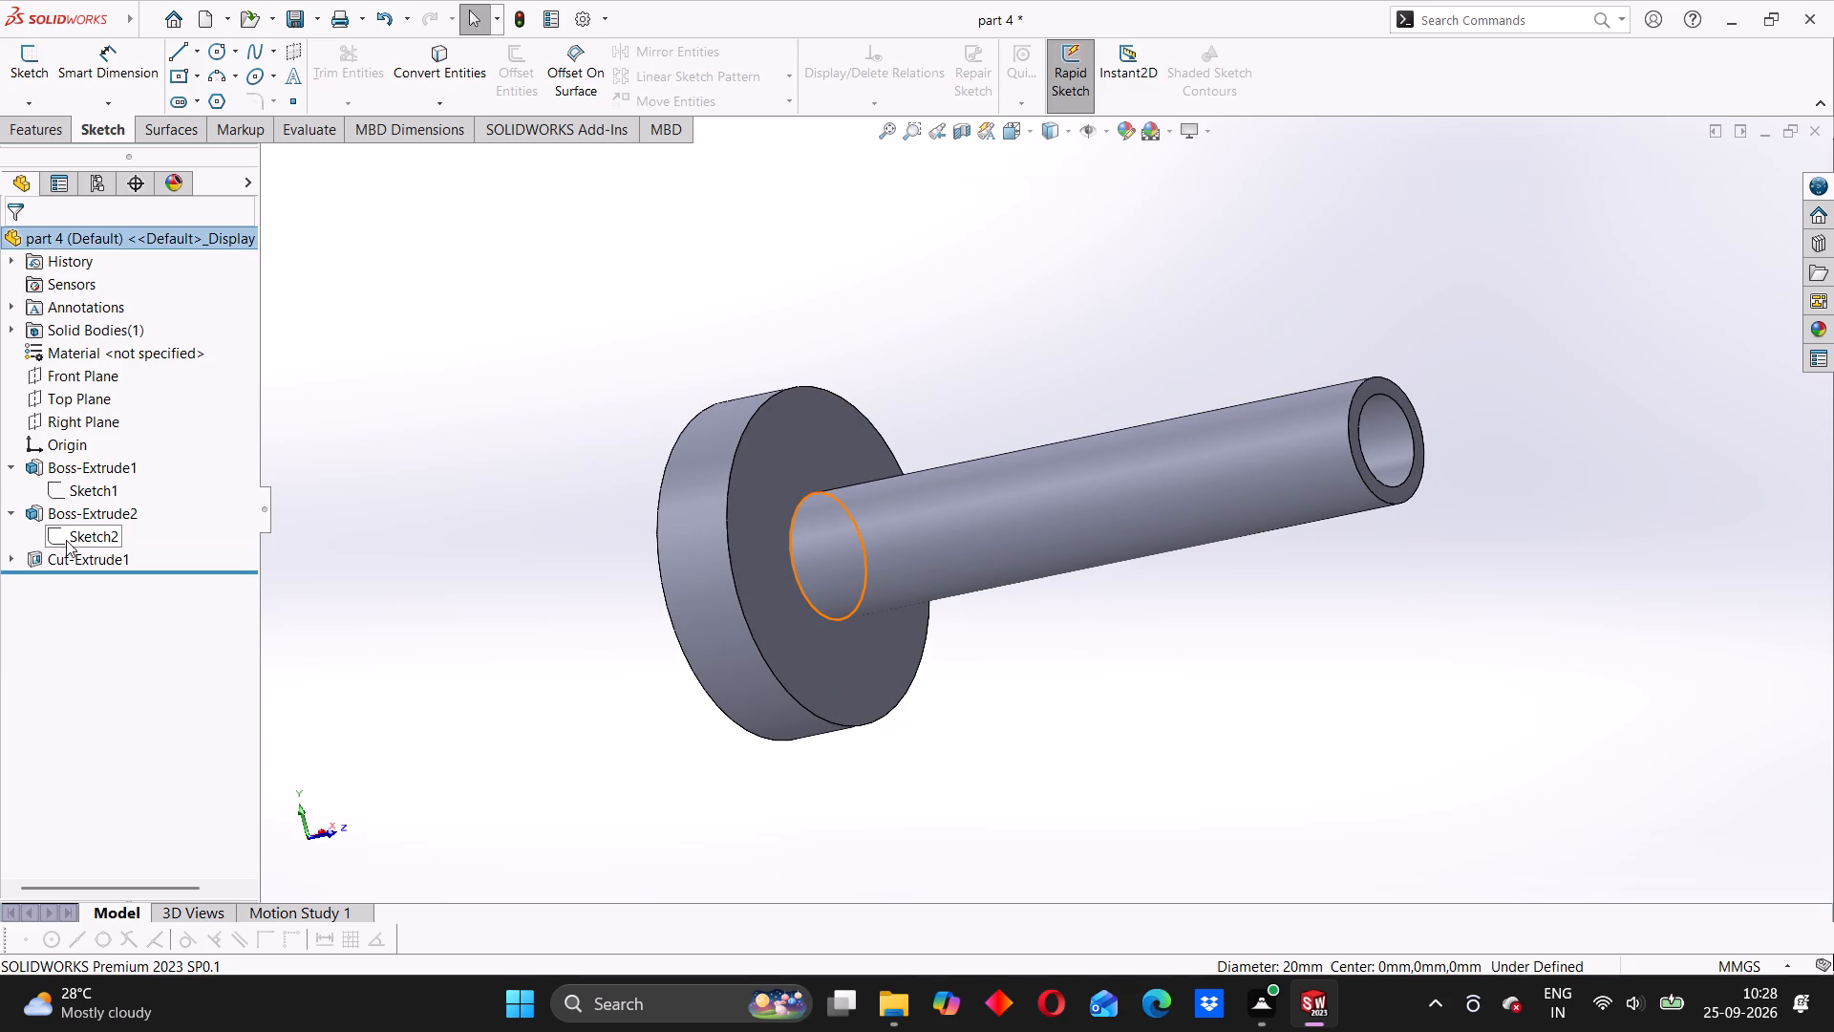
{"action": "double_click", "coordinate": [856, 464]}
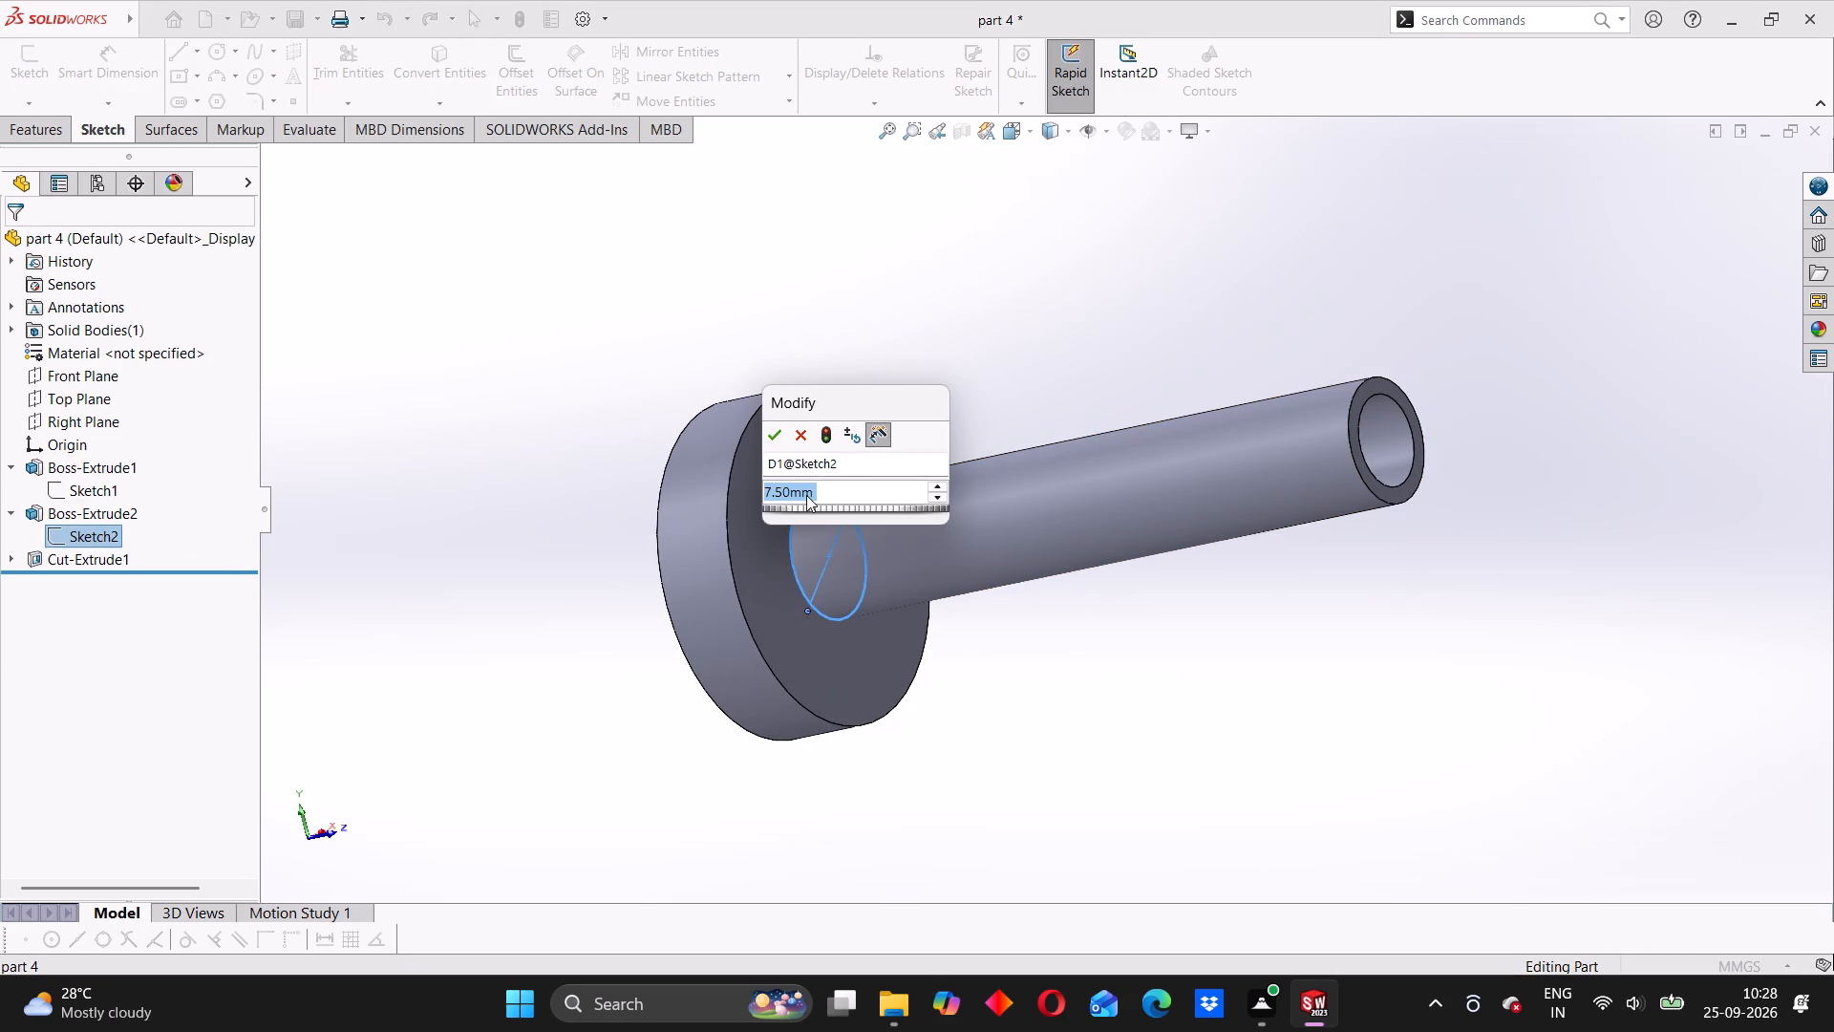
{"action": "type", "text": "15"}
{"action": "key", "text": "Return"}
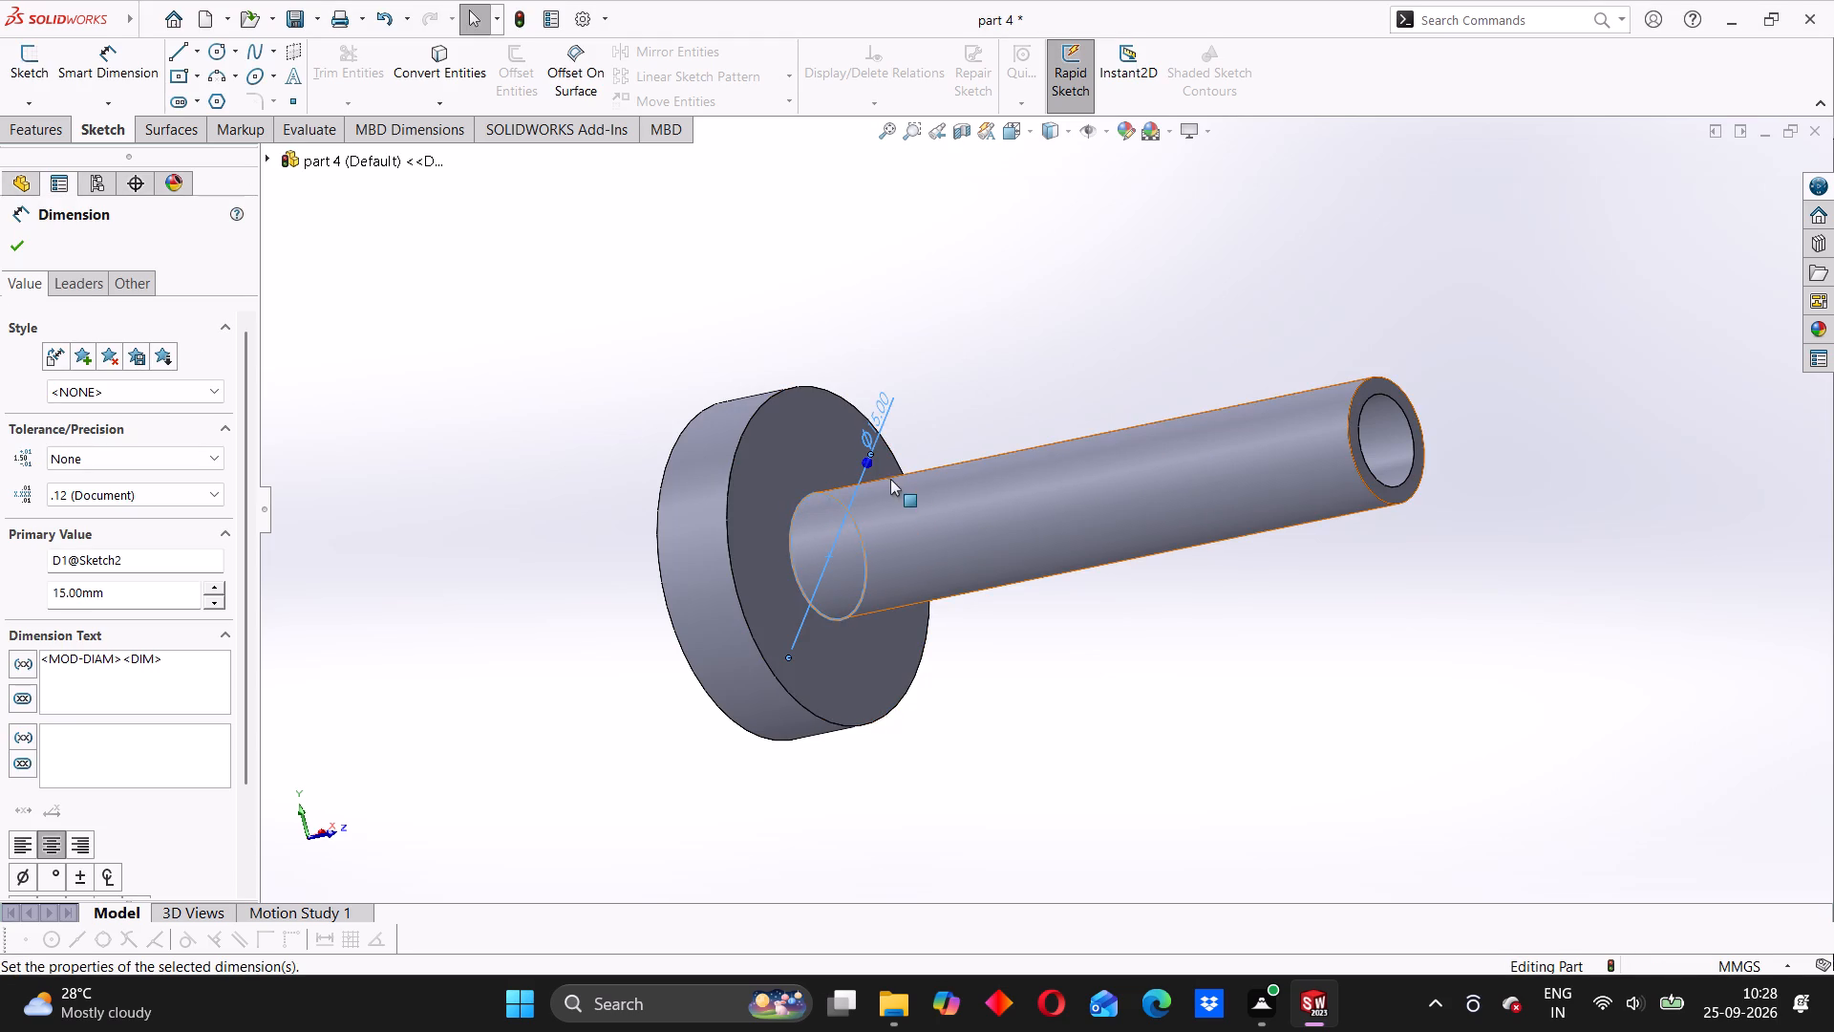
{"action": "middle_click_drag", "start_coordinate": [932, 484], "coordinate": [802, 558]}
{"action": "scroll", "coordinate": [856, 555], "scroll_direction": "up", "scroll_amount": 2}
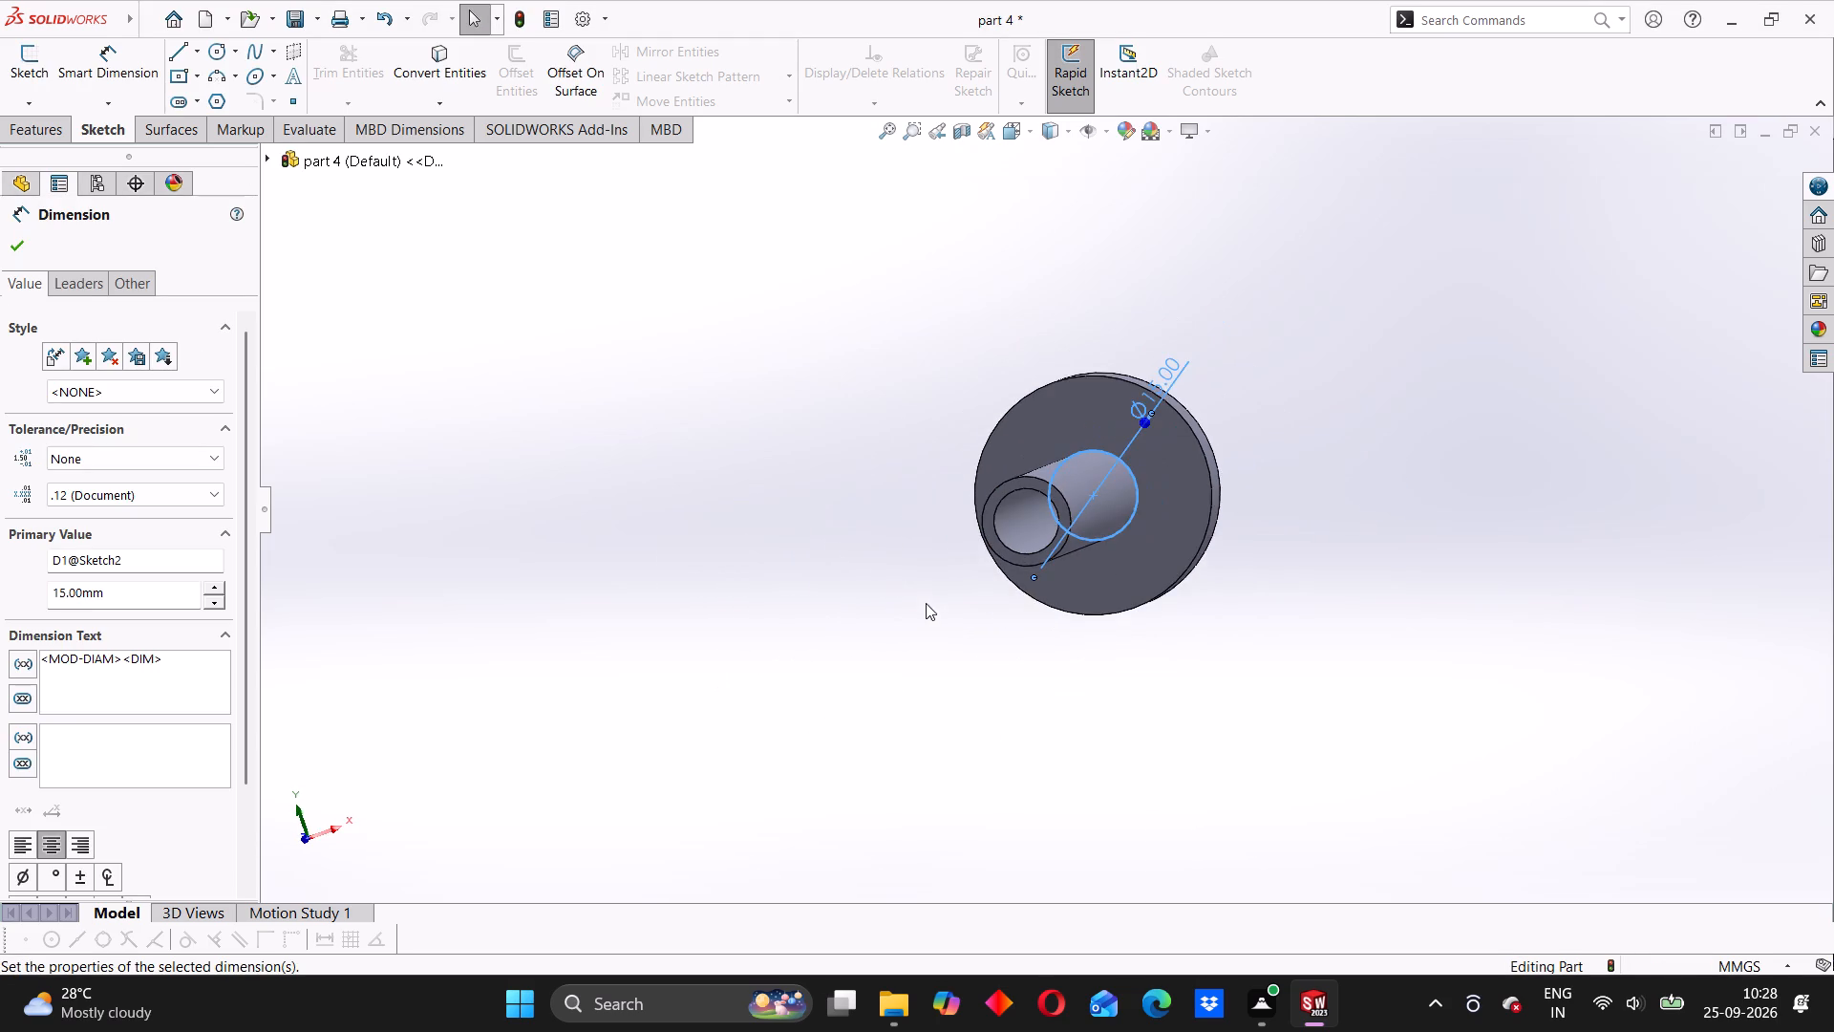
{"action": "middle_click_drag", "start_coordinate": [930, 615], "coordinate": [977, 610]}
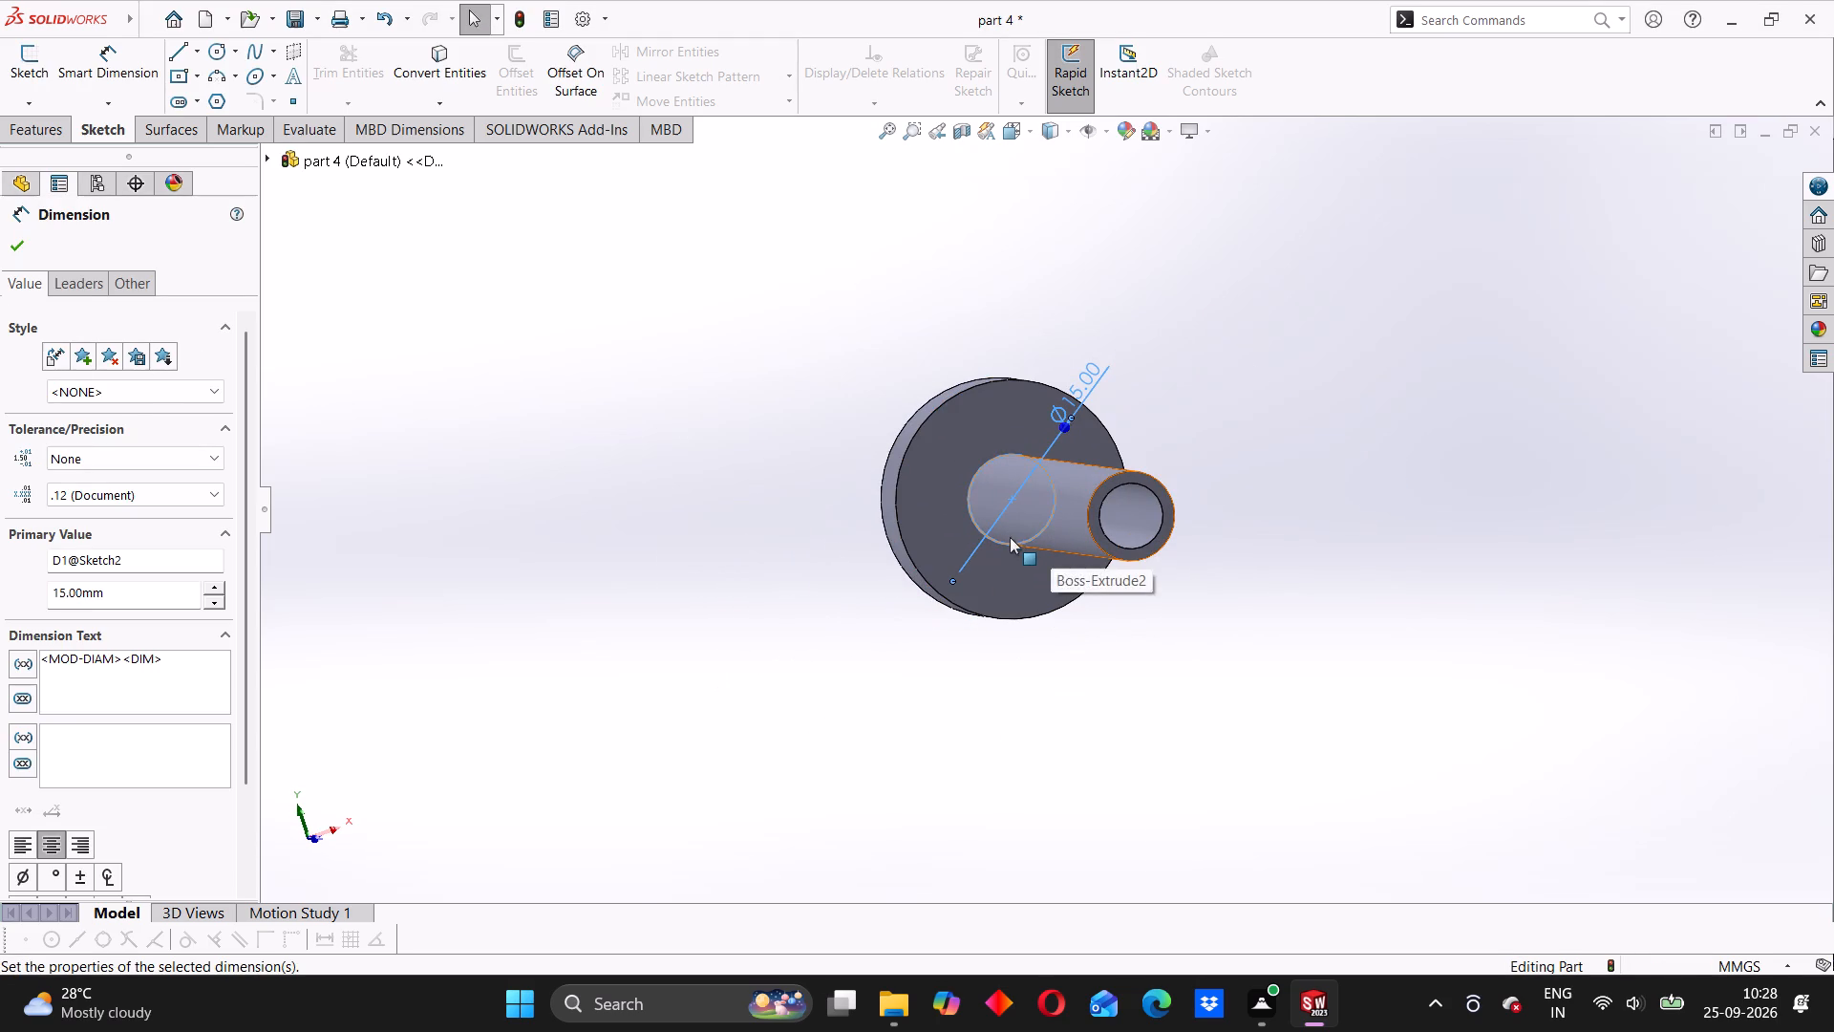
{"action": "left_click", "coordinate": [767, 584]}
Open Sketch2 of Boss-Extrude2 for editing and exit it to rebuild the shaft.
{"action": "middle_click_drag", "start_coordinate": [953, 584], "coordinate": [1351, 608]}
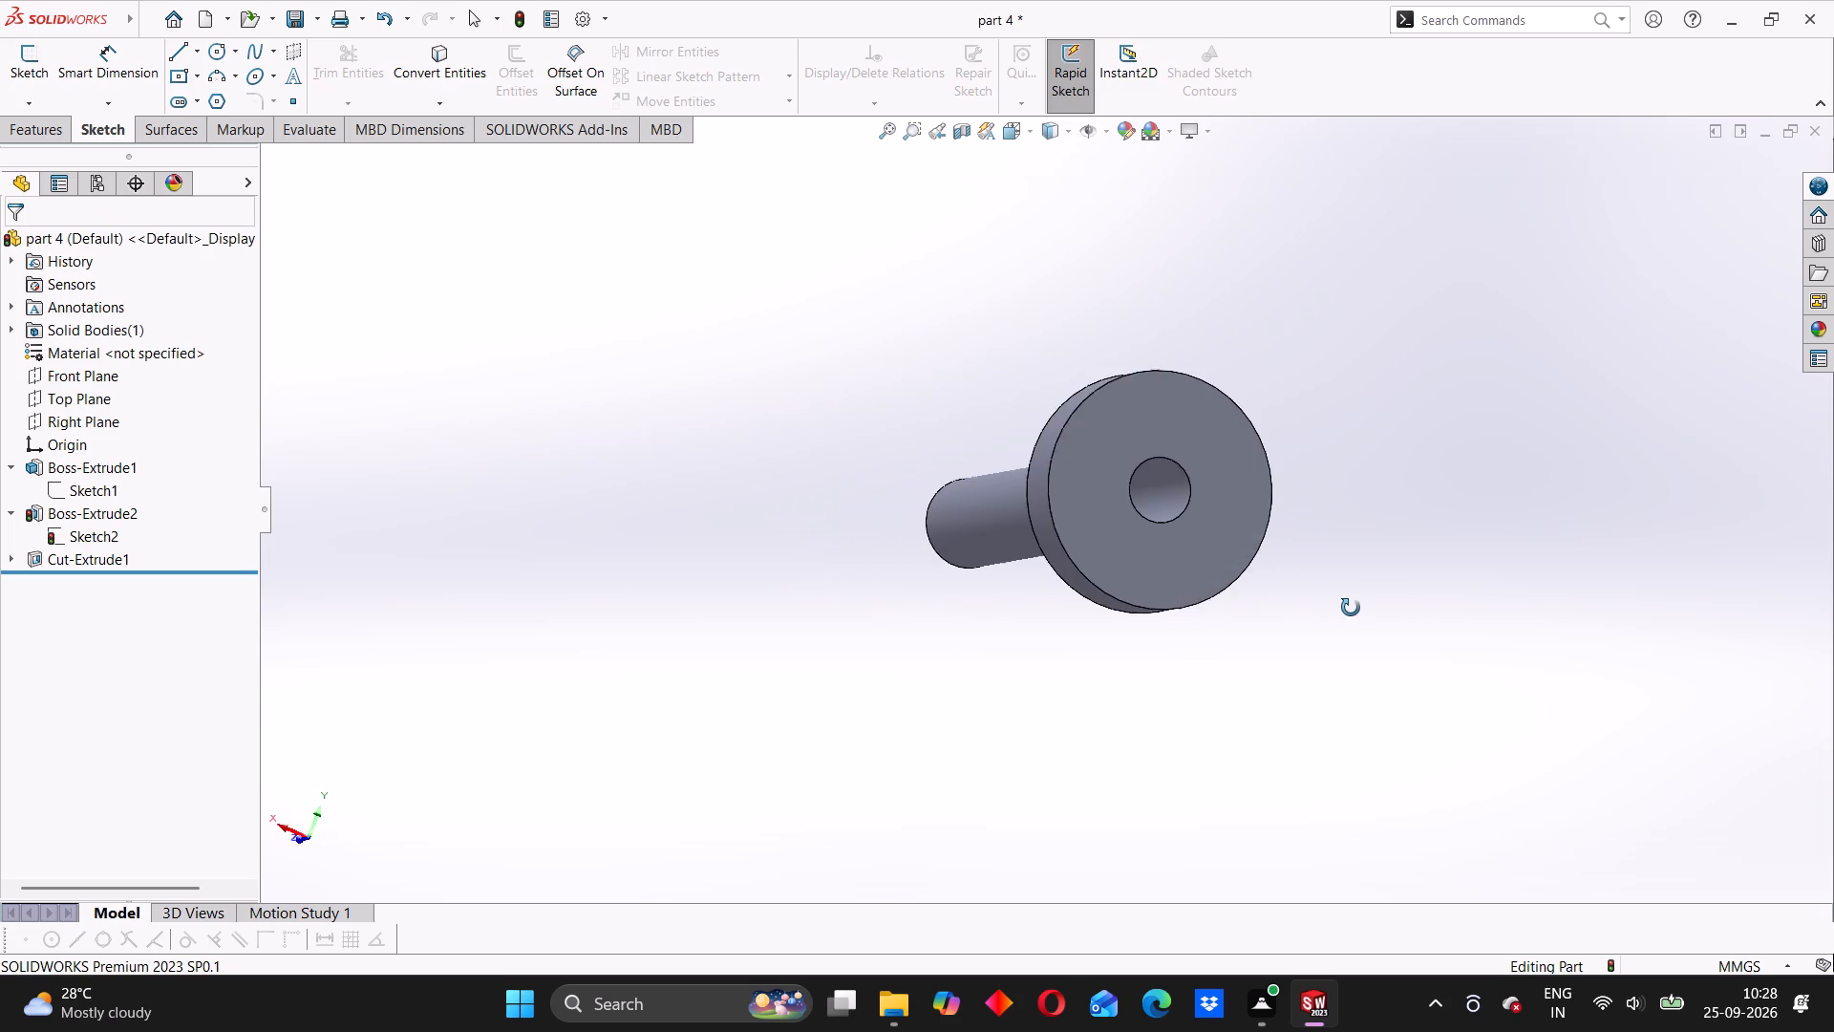
{"action": "middle_click_drag", "start_coordinate": [1351, 608], "coordinate": [864, 601]}
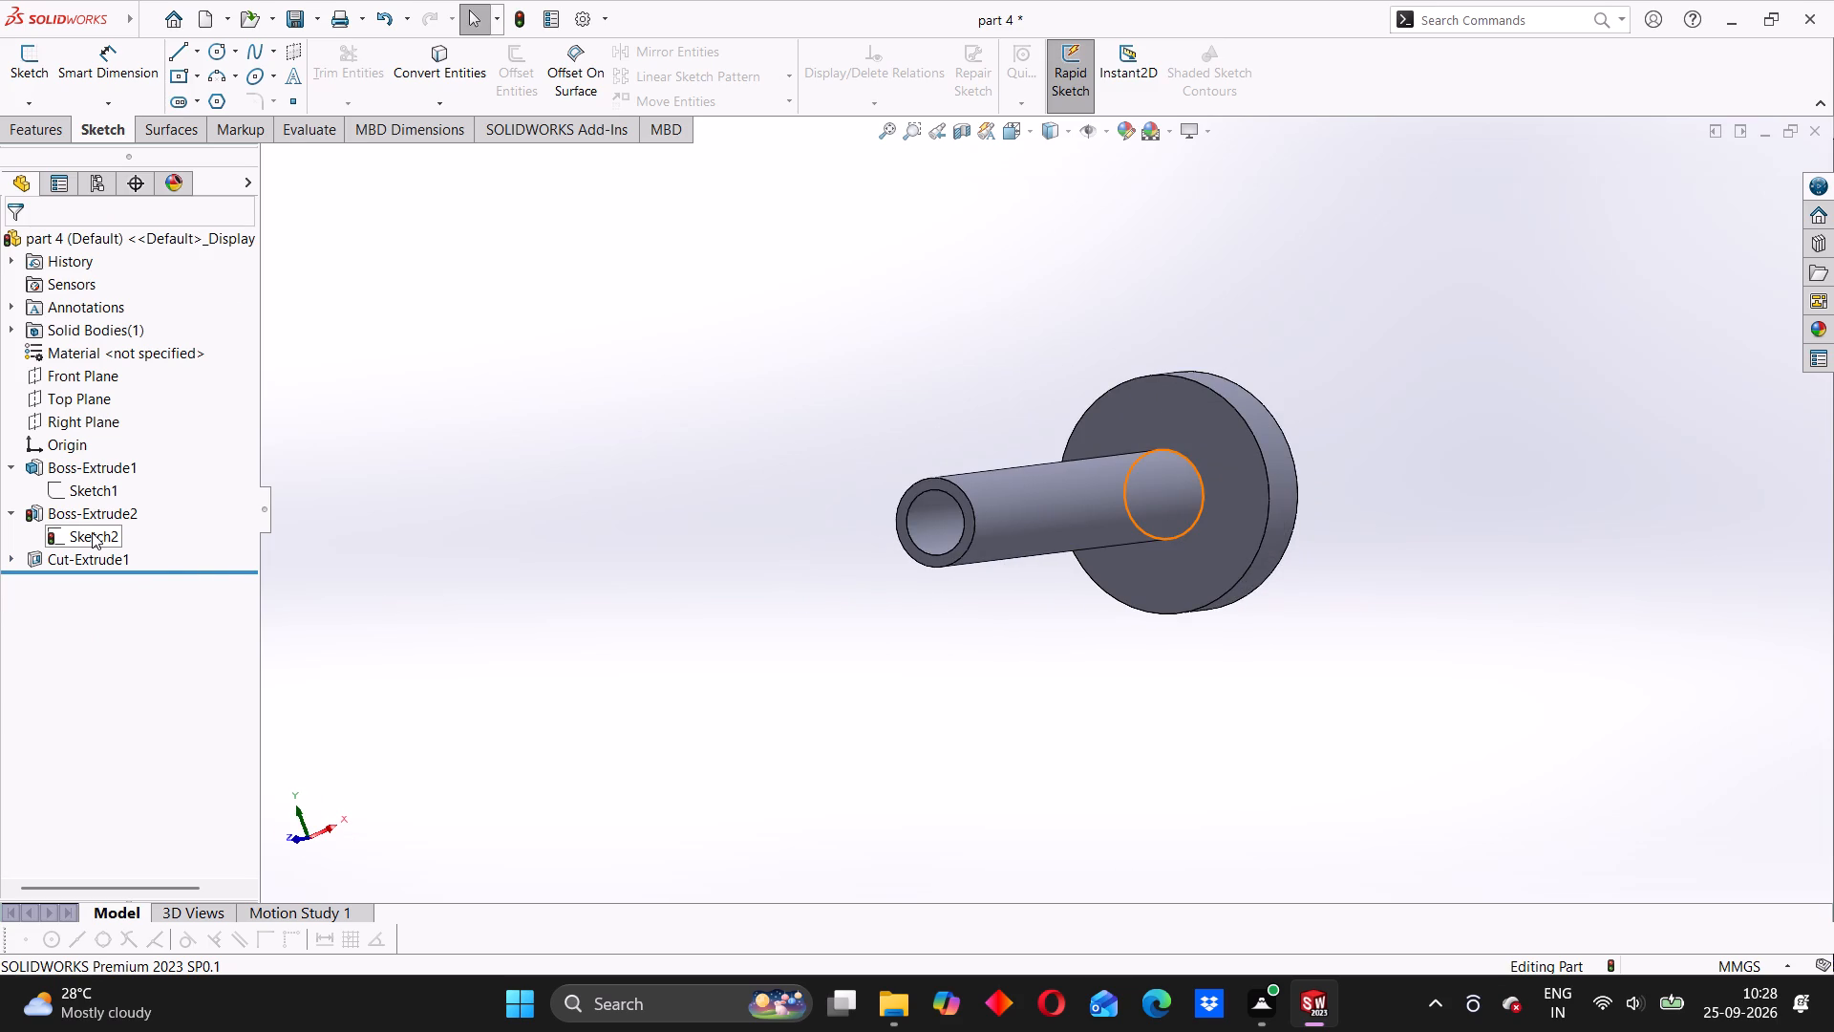
{"action": "left_click", "coordinate": [92, 532]}
{"action": "left_click", "coordinate": [114, 478]}
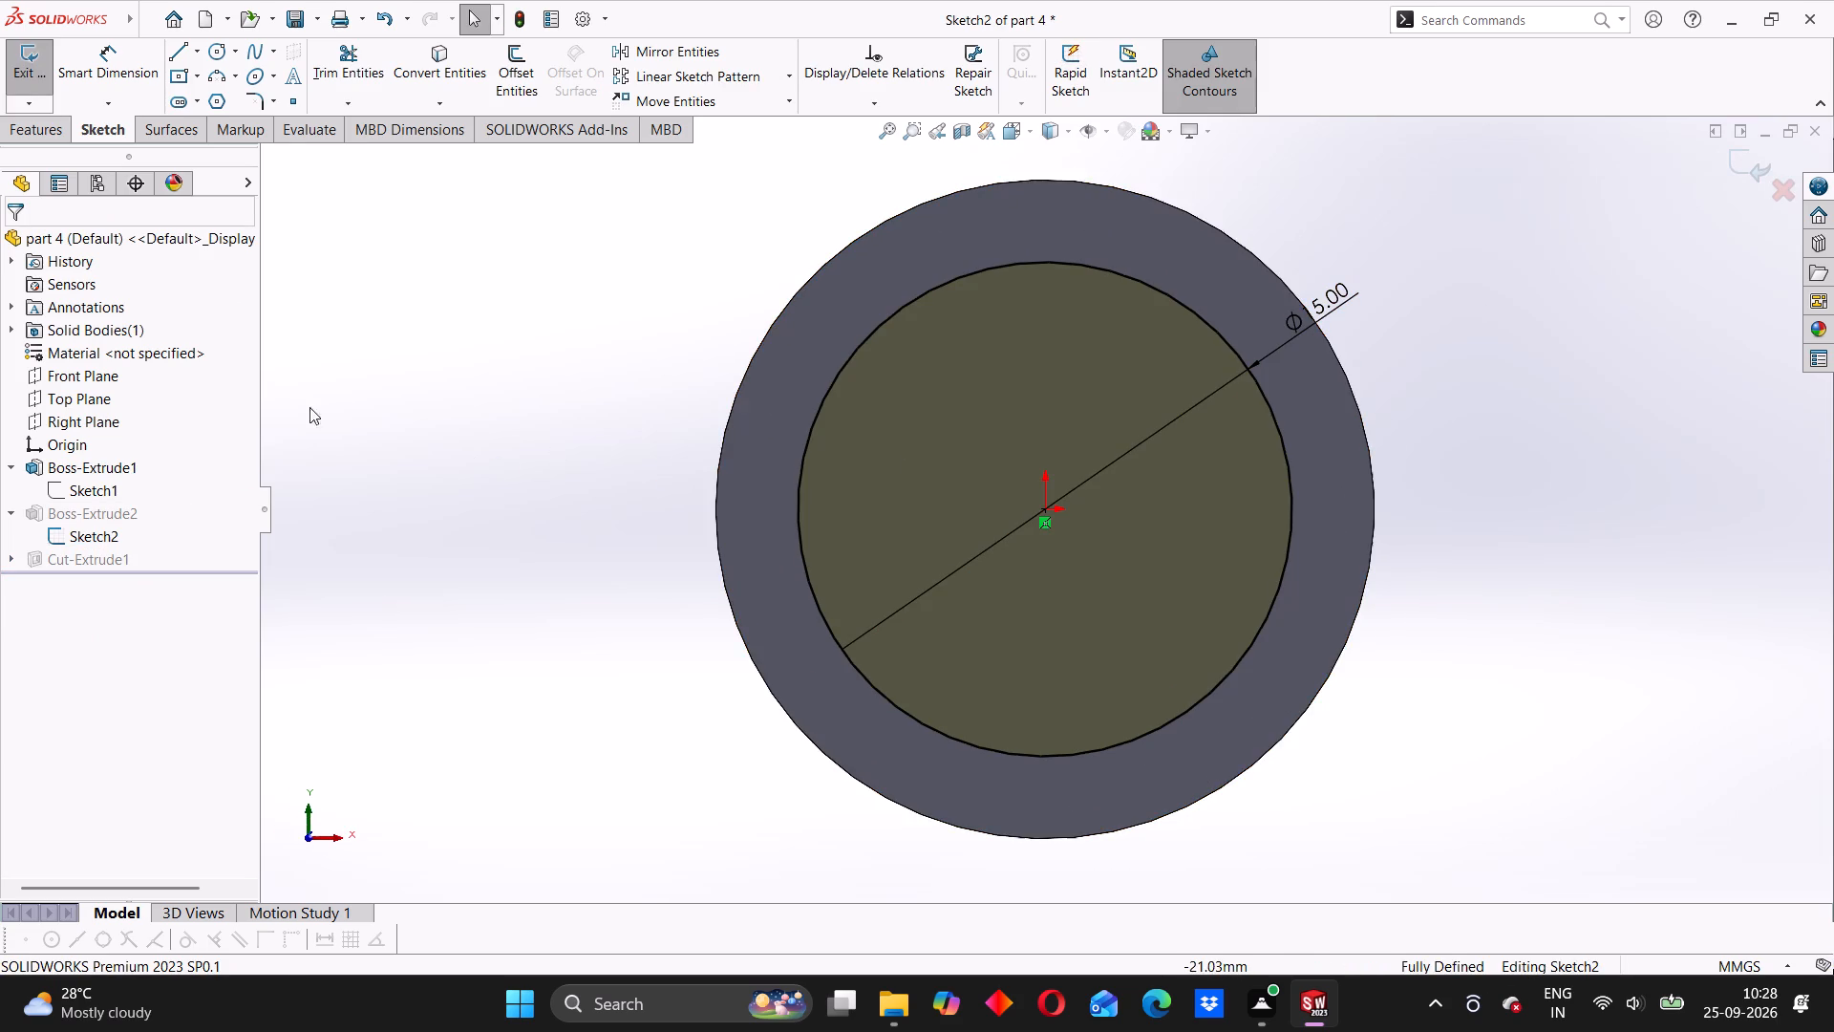
{"action": "left_click", "coordinate": [30, 124]}
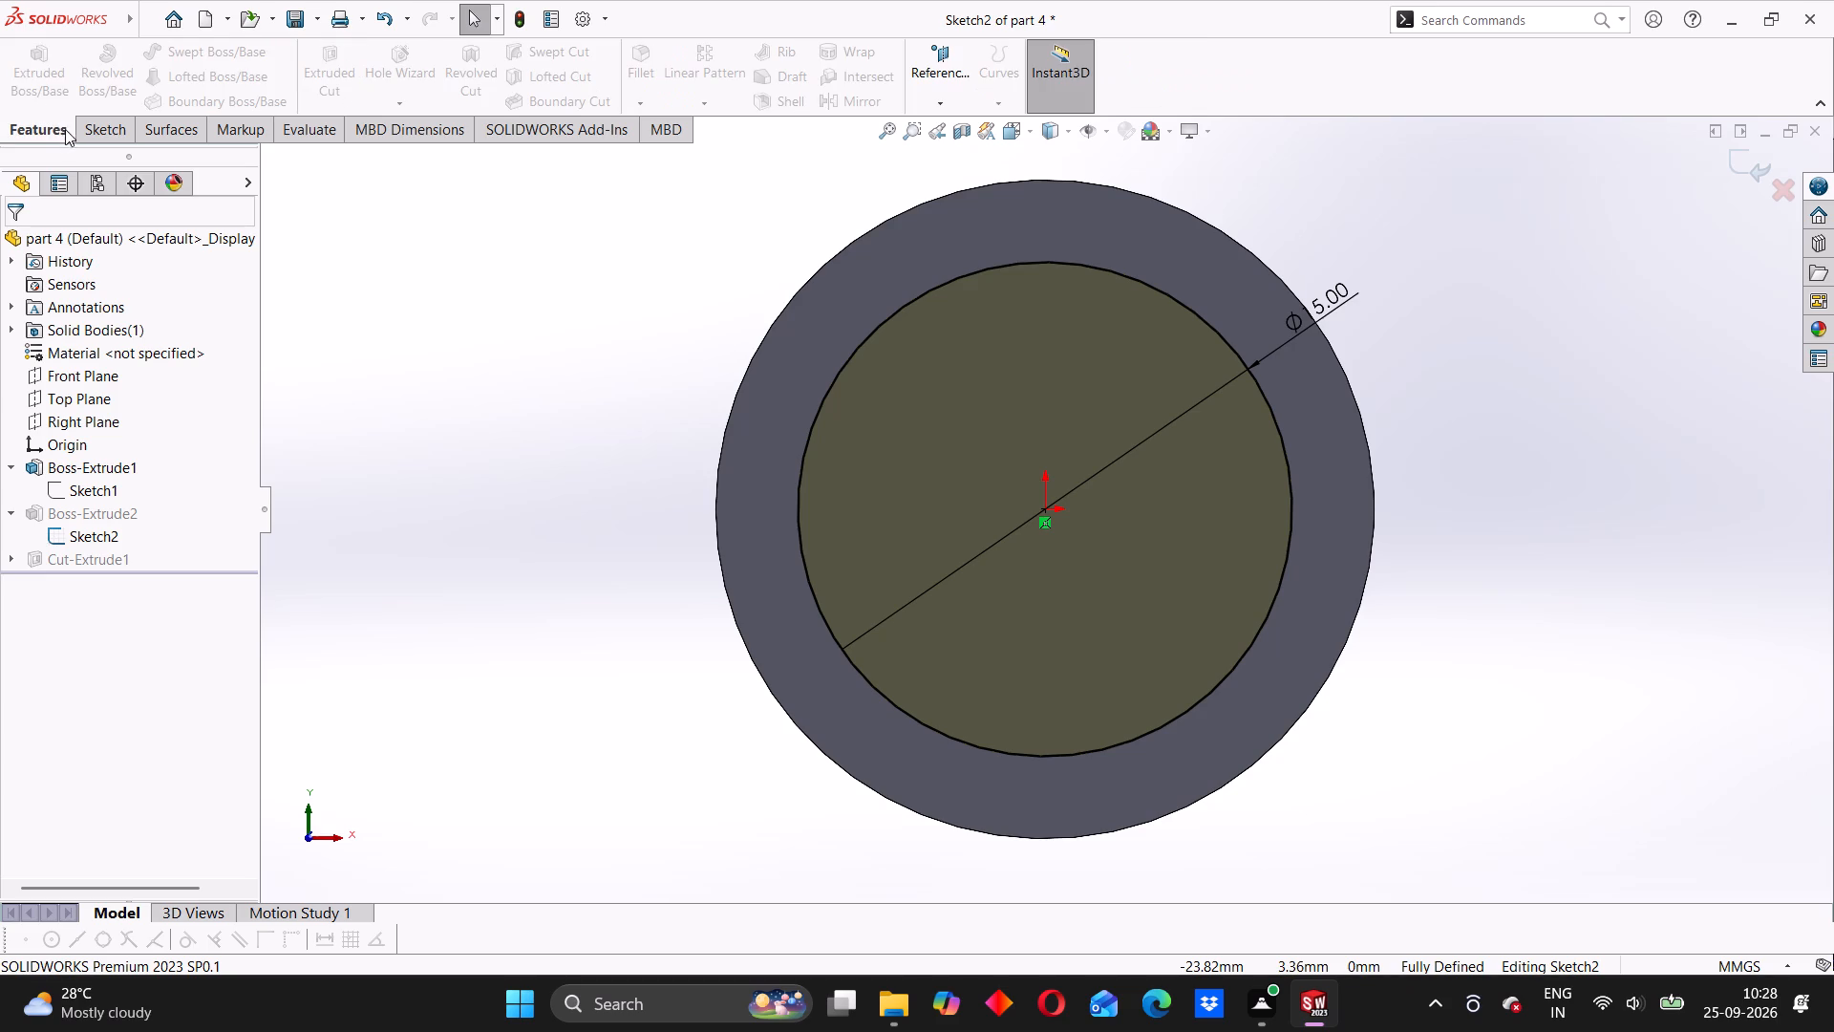
{"action": "left_click", "coordinate": [95, 135]}
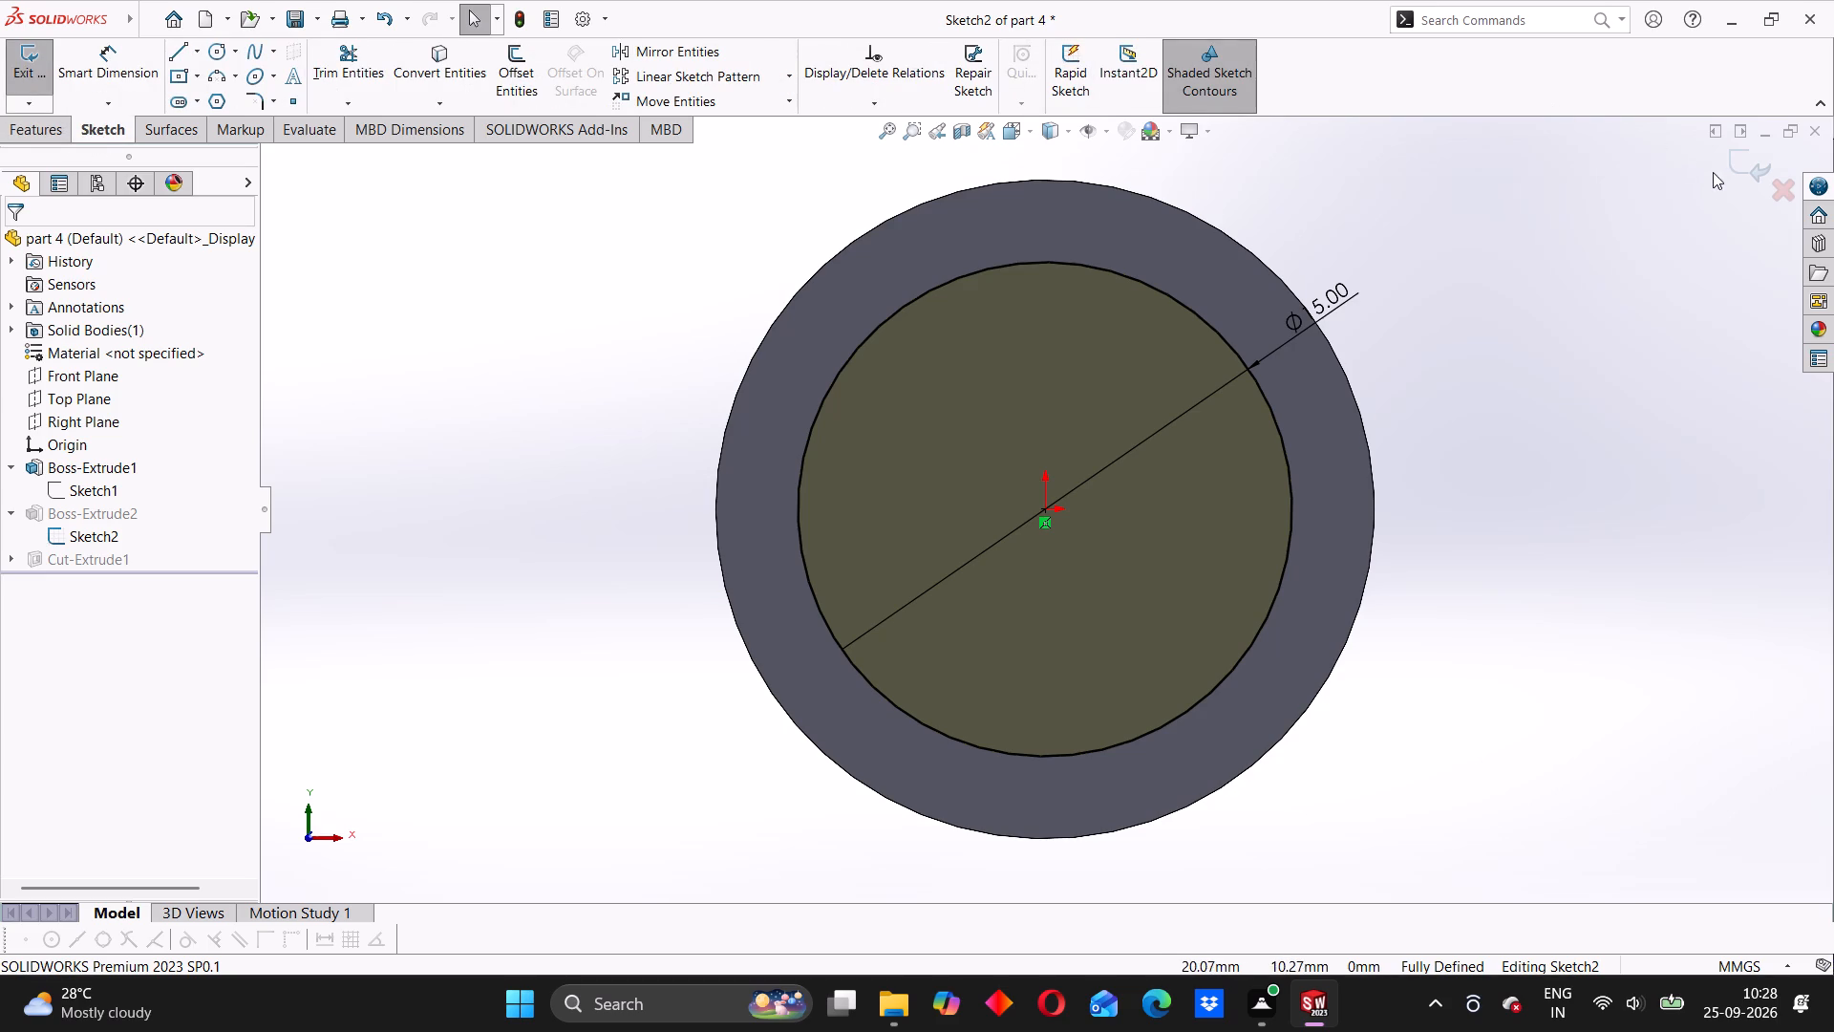
{"action": "left_click", "coordinate": [1753, 168]}
Set the bore circle's diameter in Sketch3 of Cut-Extrude1 to 11 mm and exit the sketch.
{"action": "scroll", "coordinate": [1173, 537], "scroll_direction": "up", "scroll_amount": 2}
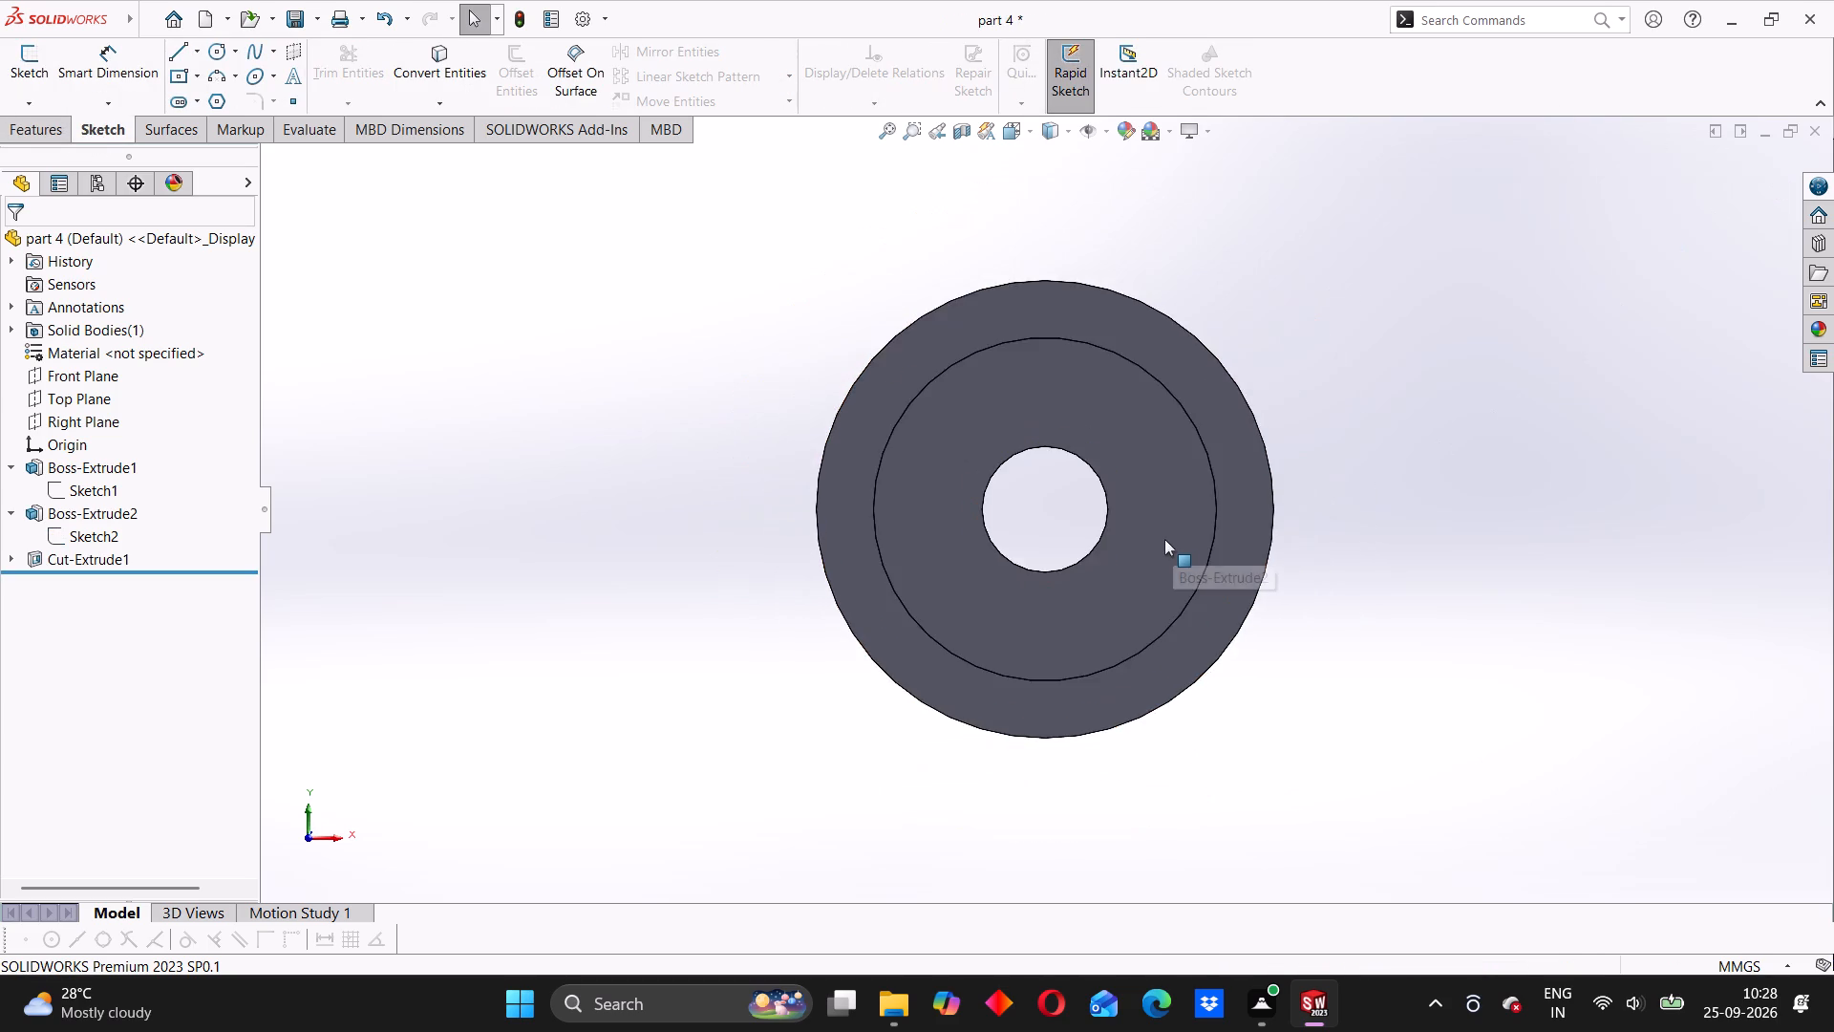
{"action": "middle_click_drag", "start_coordinate": [1164, 539], "coordinate": [1243, 574]}
{"action": "scroll", "coordinate": [1090, 588], "scroll_direction": "up", "scroll_amount": 3}
{"action": "middle_click_drag", "start_coordinate": [1134, 643], "coordinate": [1000, 690]}
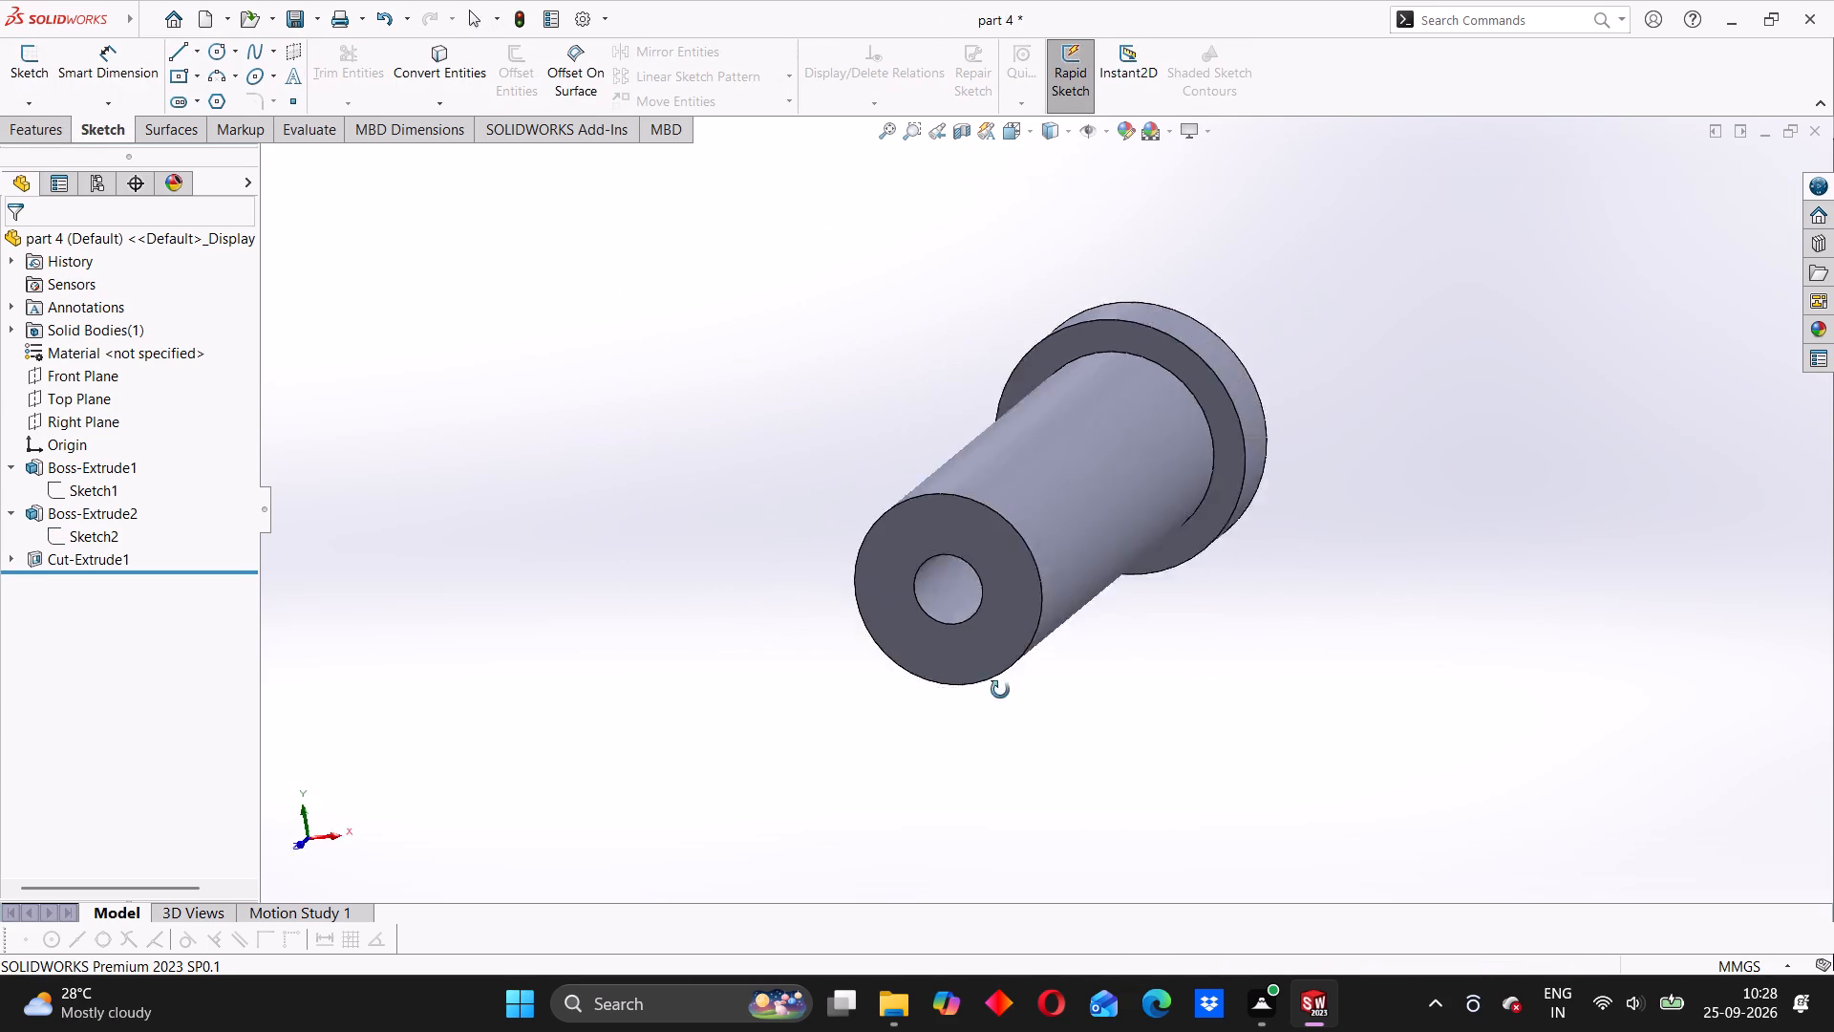
{"action": "middle_click_drag", "start_coordinate": [1000, 690], "coordinate": [1067, 639]}
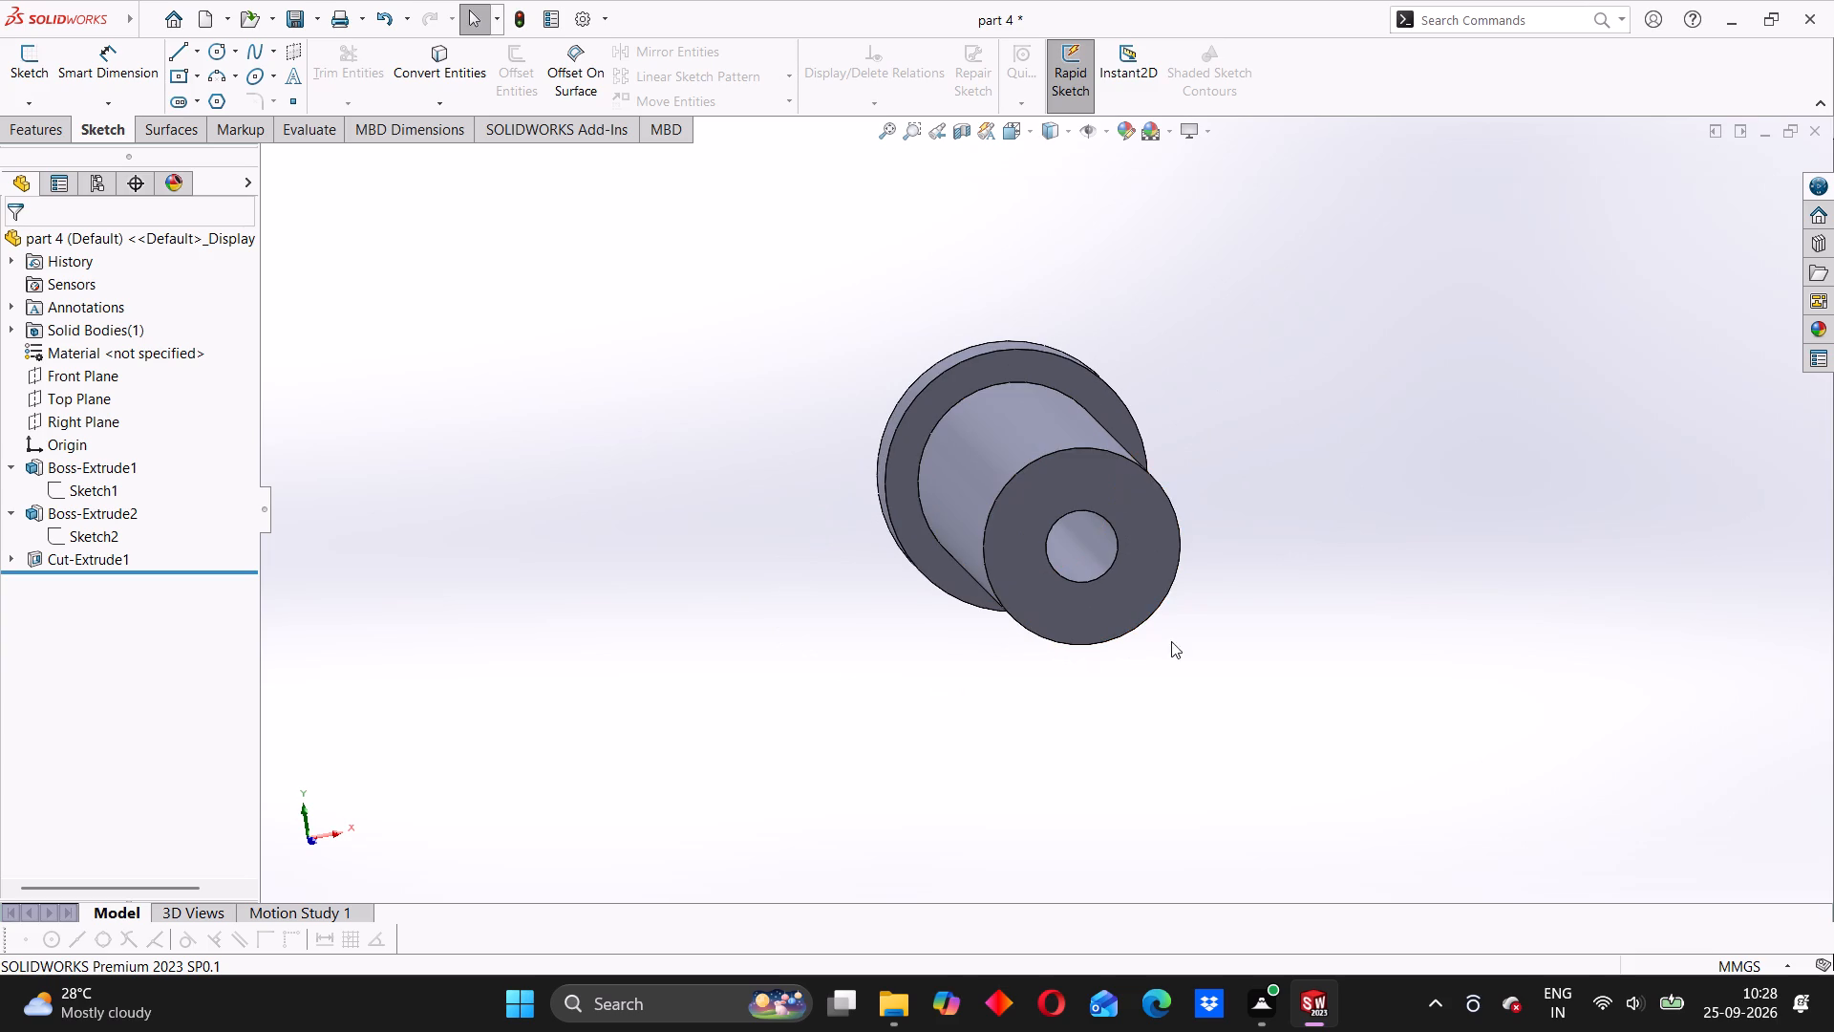
{"action": "middle_click_drag", "start_coordinate": [1243, 604], "coordinate": [881, 749]}
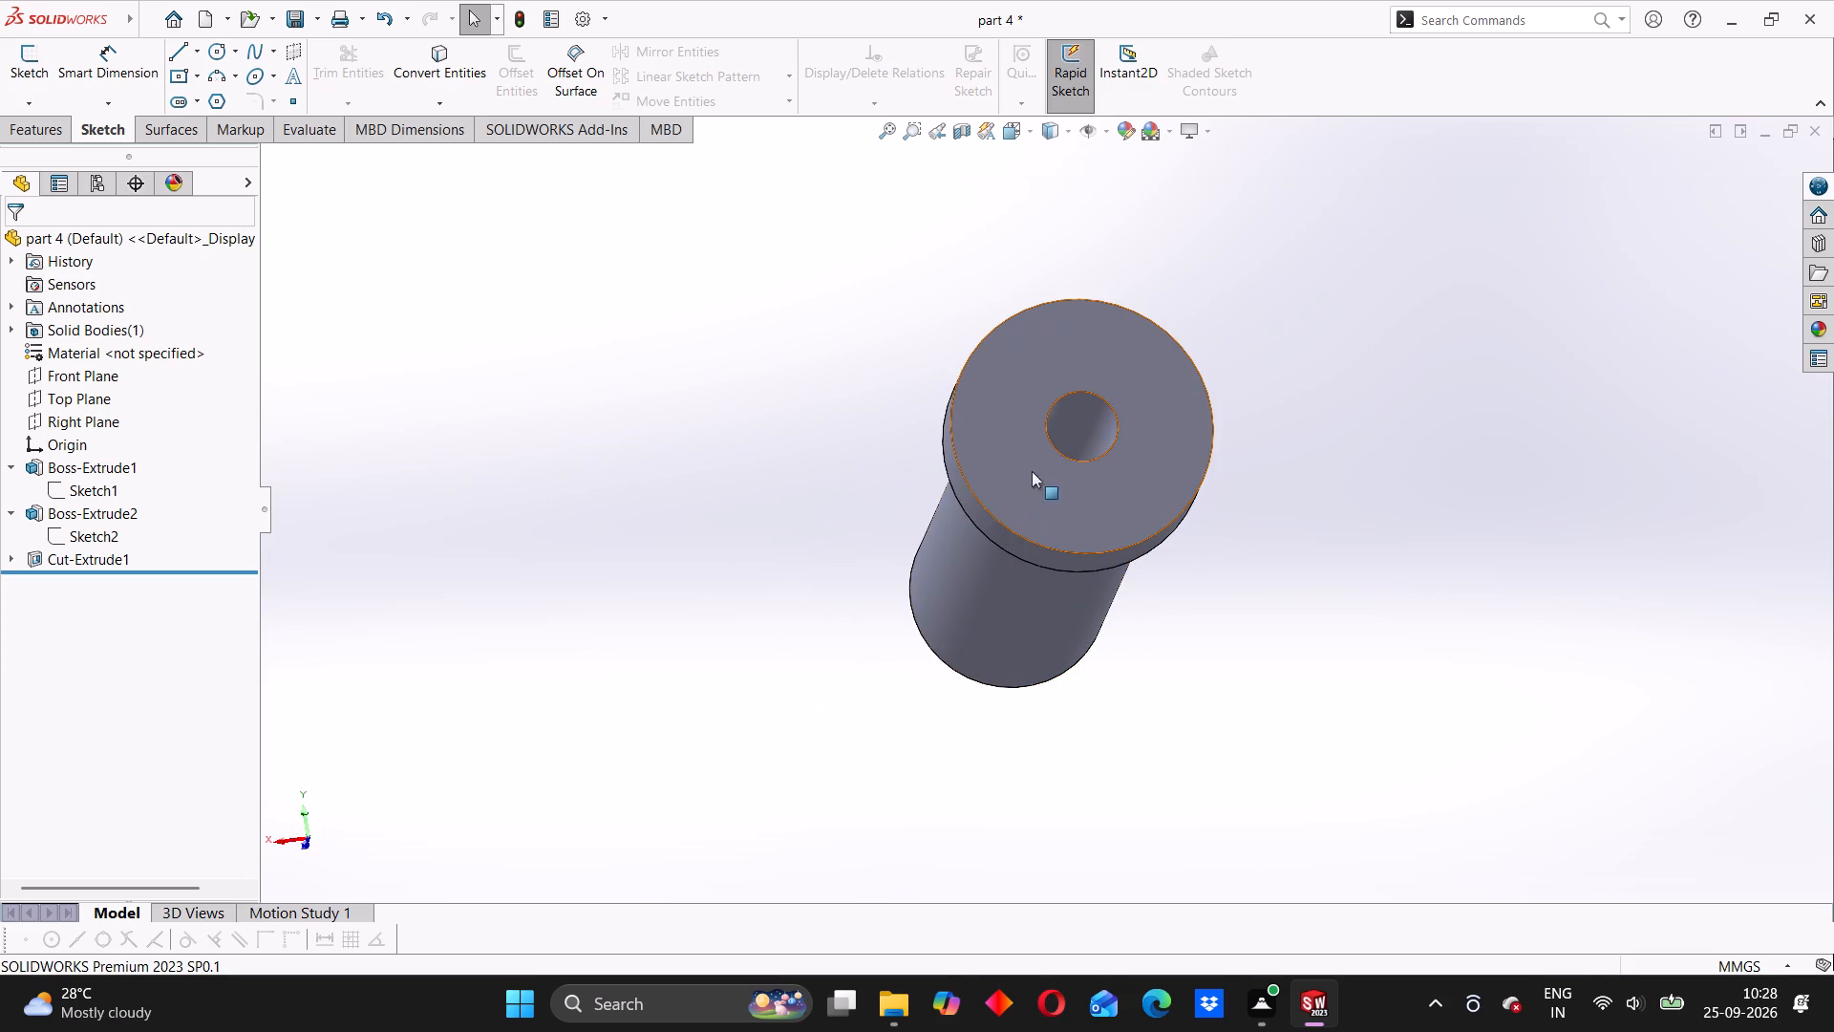
{"action": "left_click", "coordinate": [1, 569]}
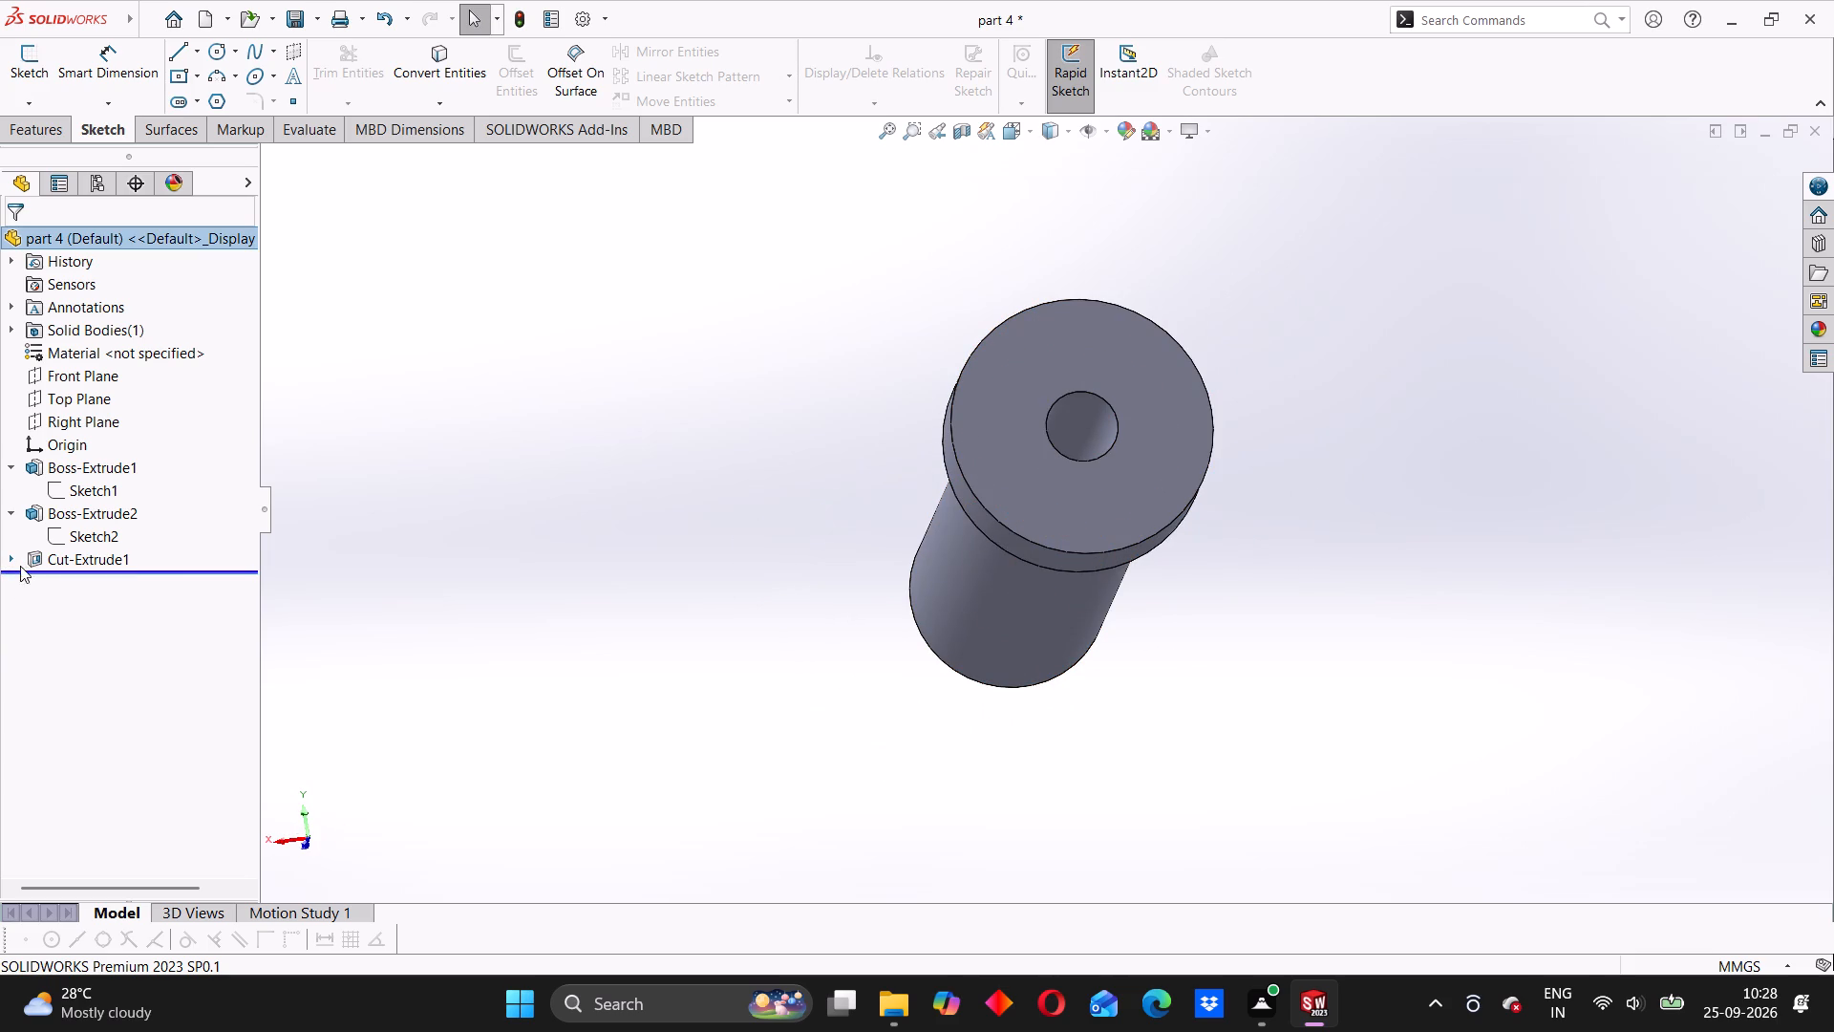
{"action": "left_click", "coordinate": [13, 557]}
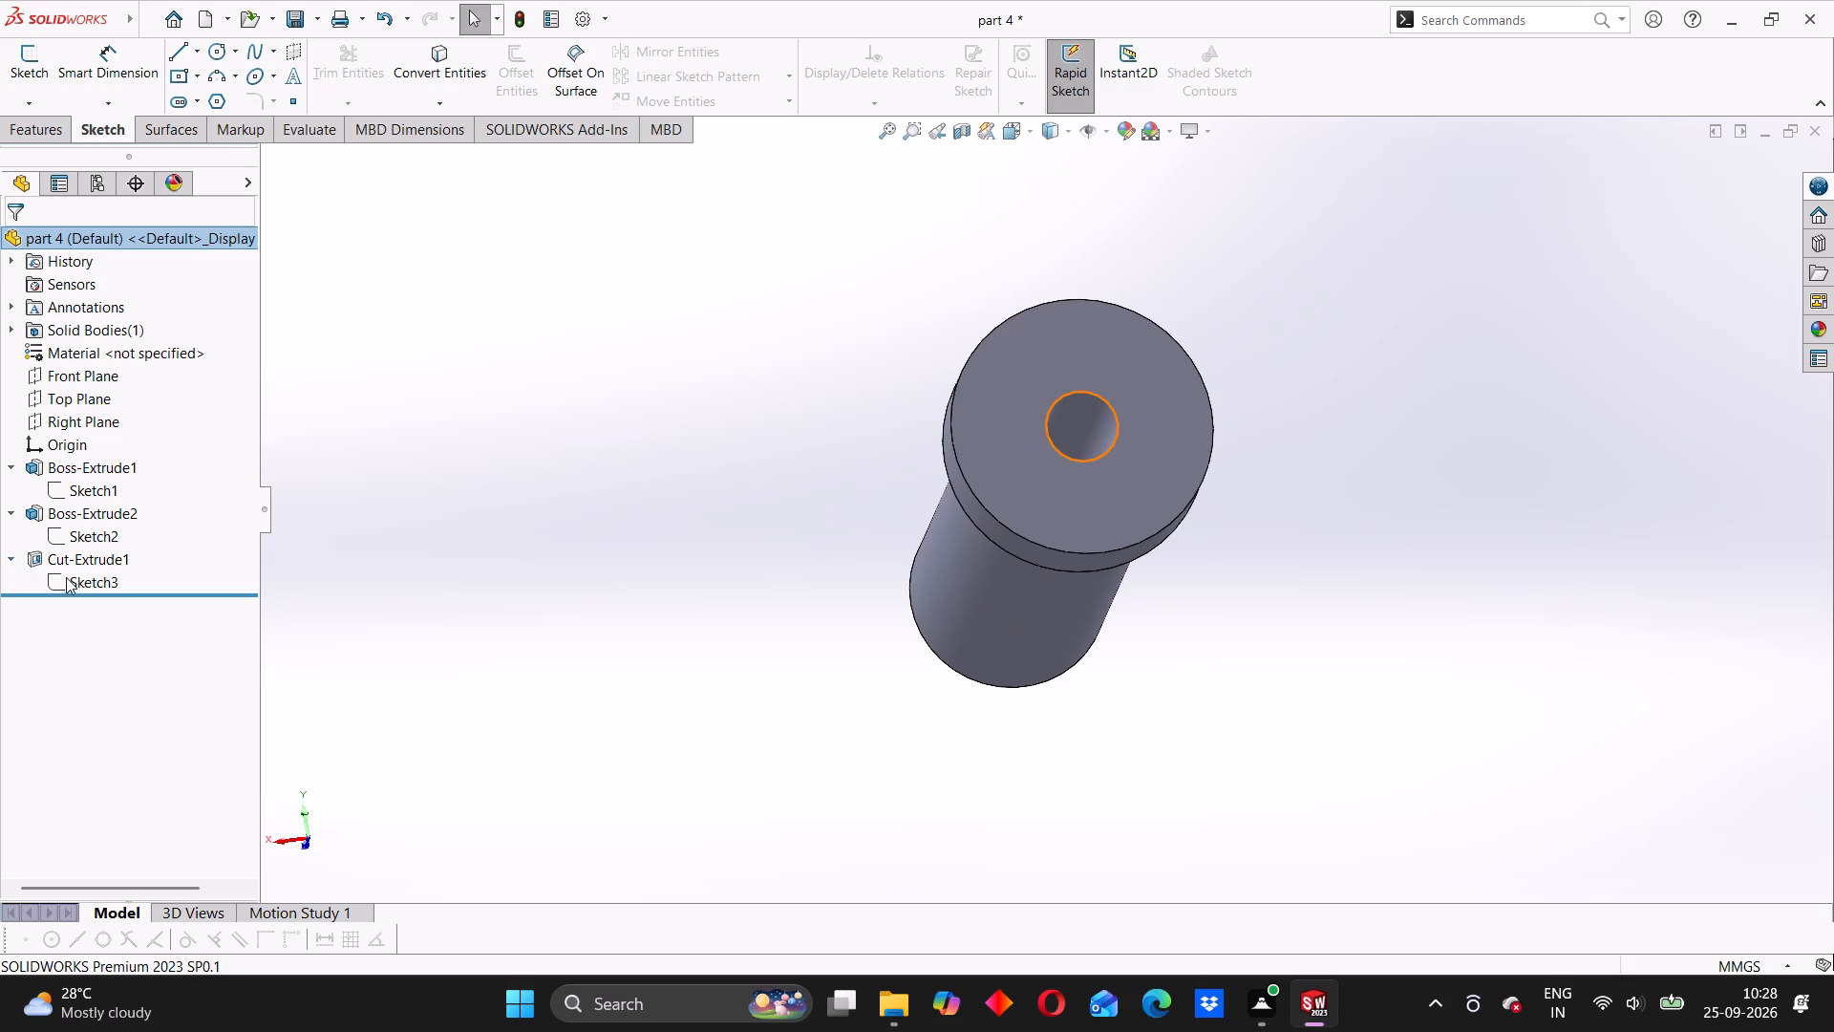
{"action": "left_click", "coordinate": [71, 580]}
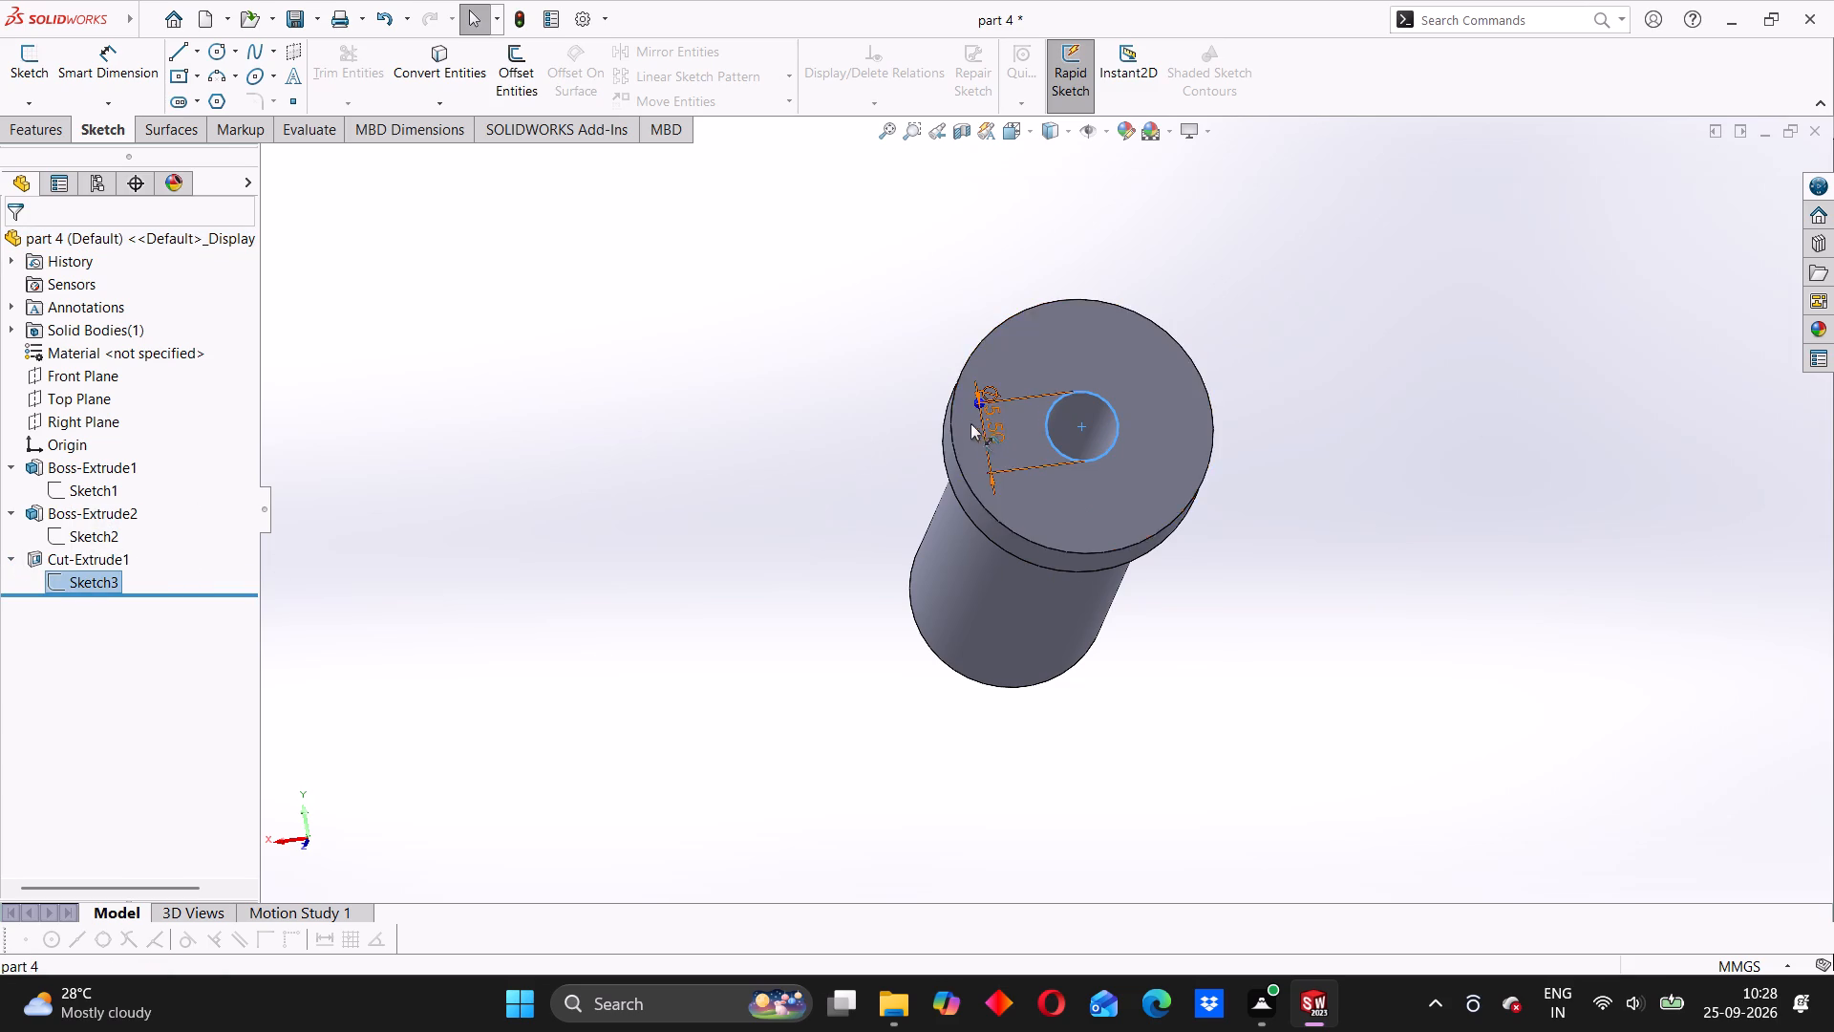
{"action": "right_click", "coordinate": [93, 590]}
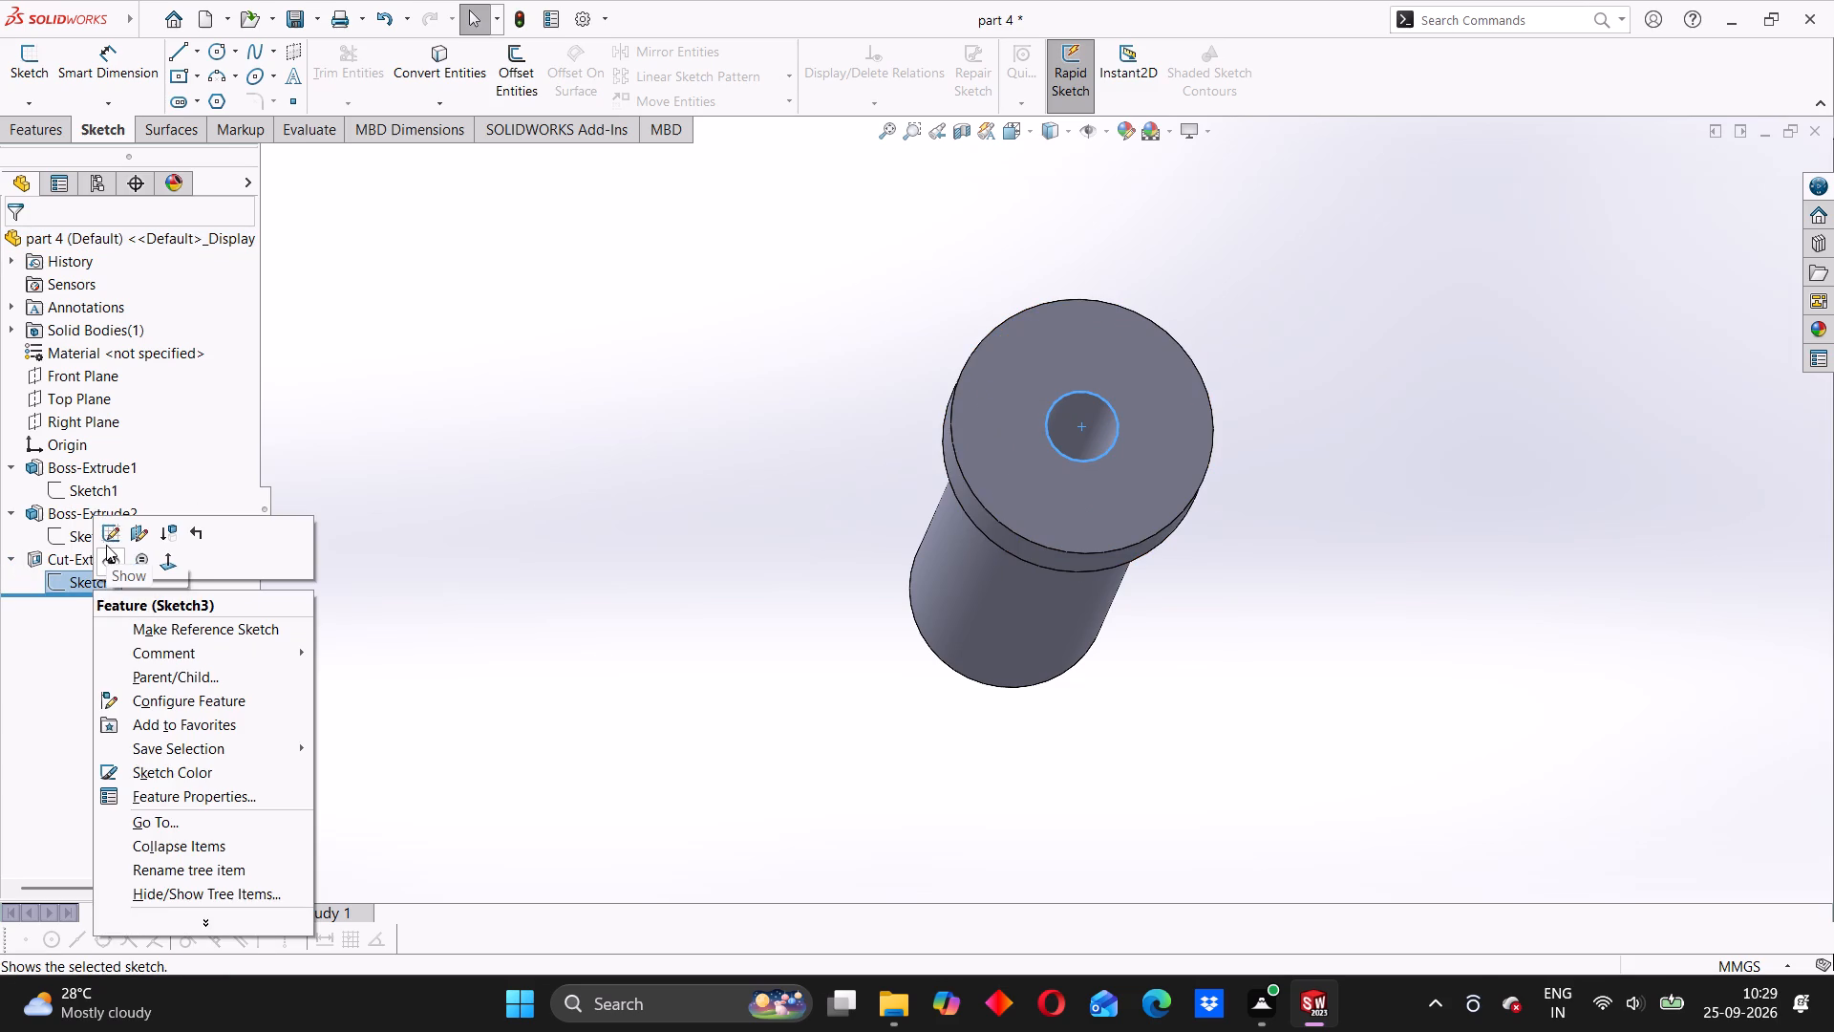
{"action": "left_click", "coordinate": [106, 545]}
{"action": "double_click", "coordinate": [820, 433]}
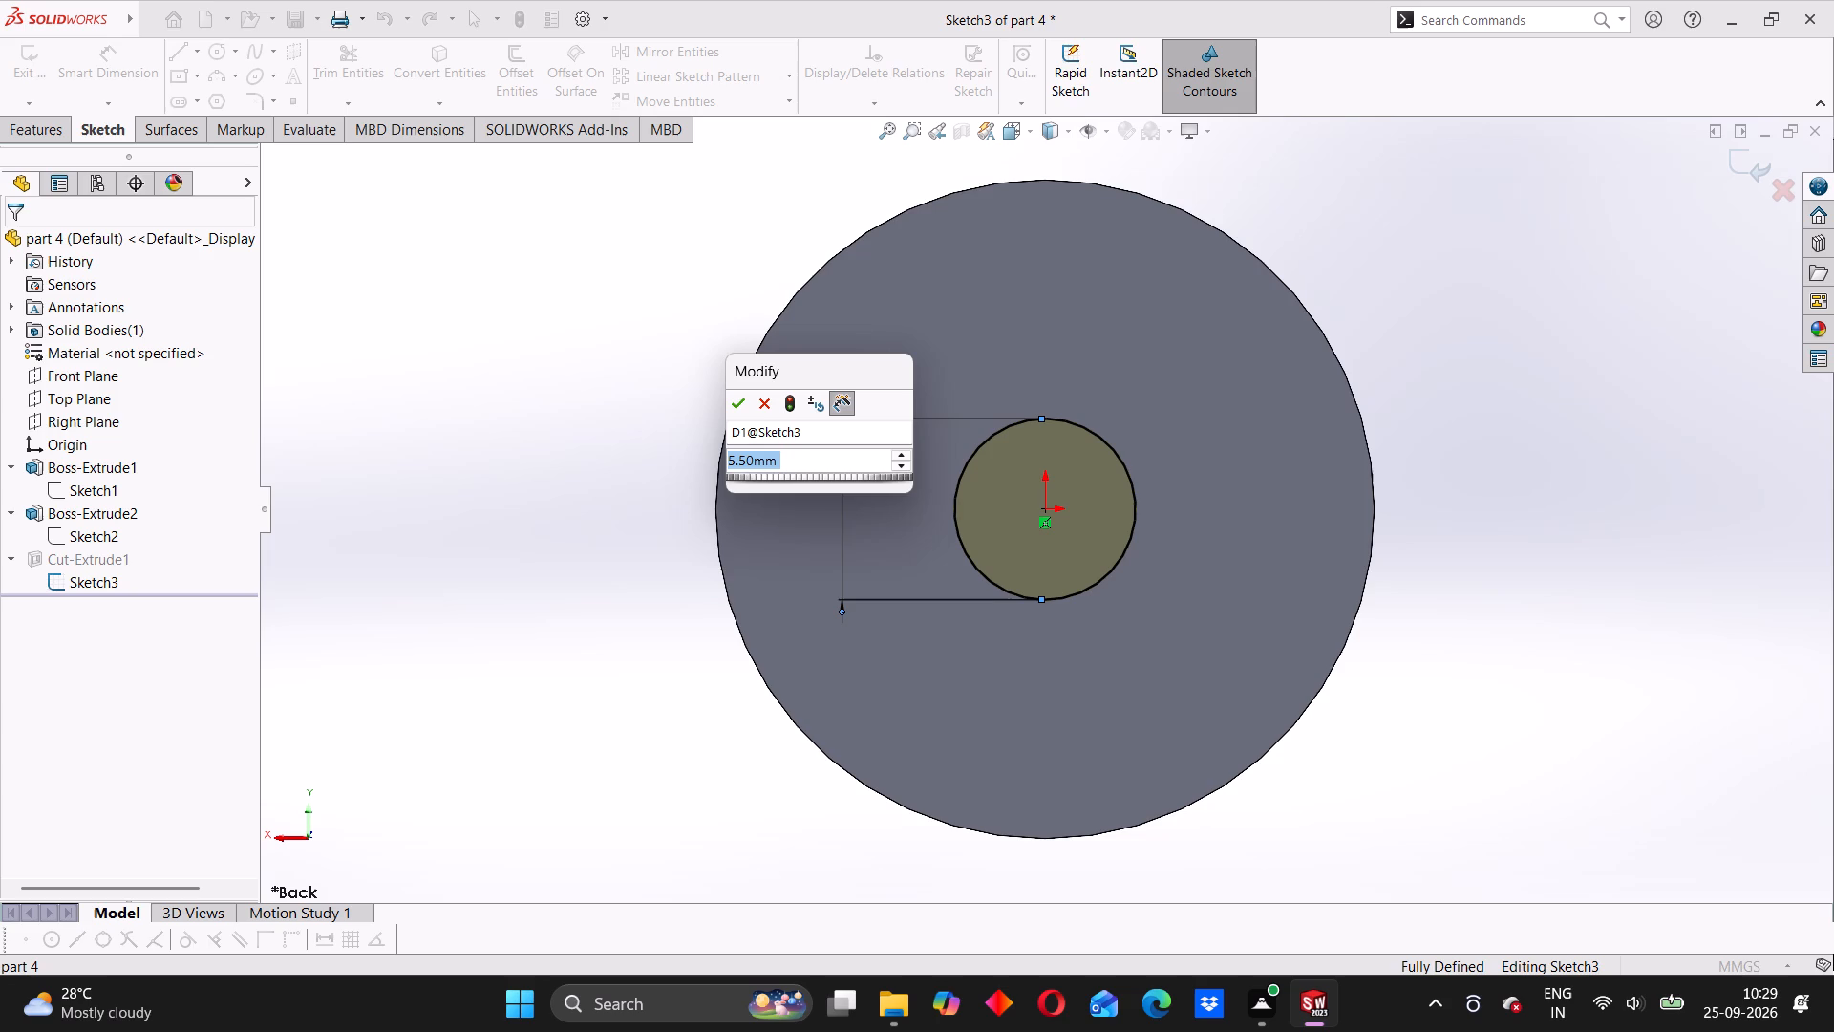
{"action": "type", "text": "11"}
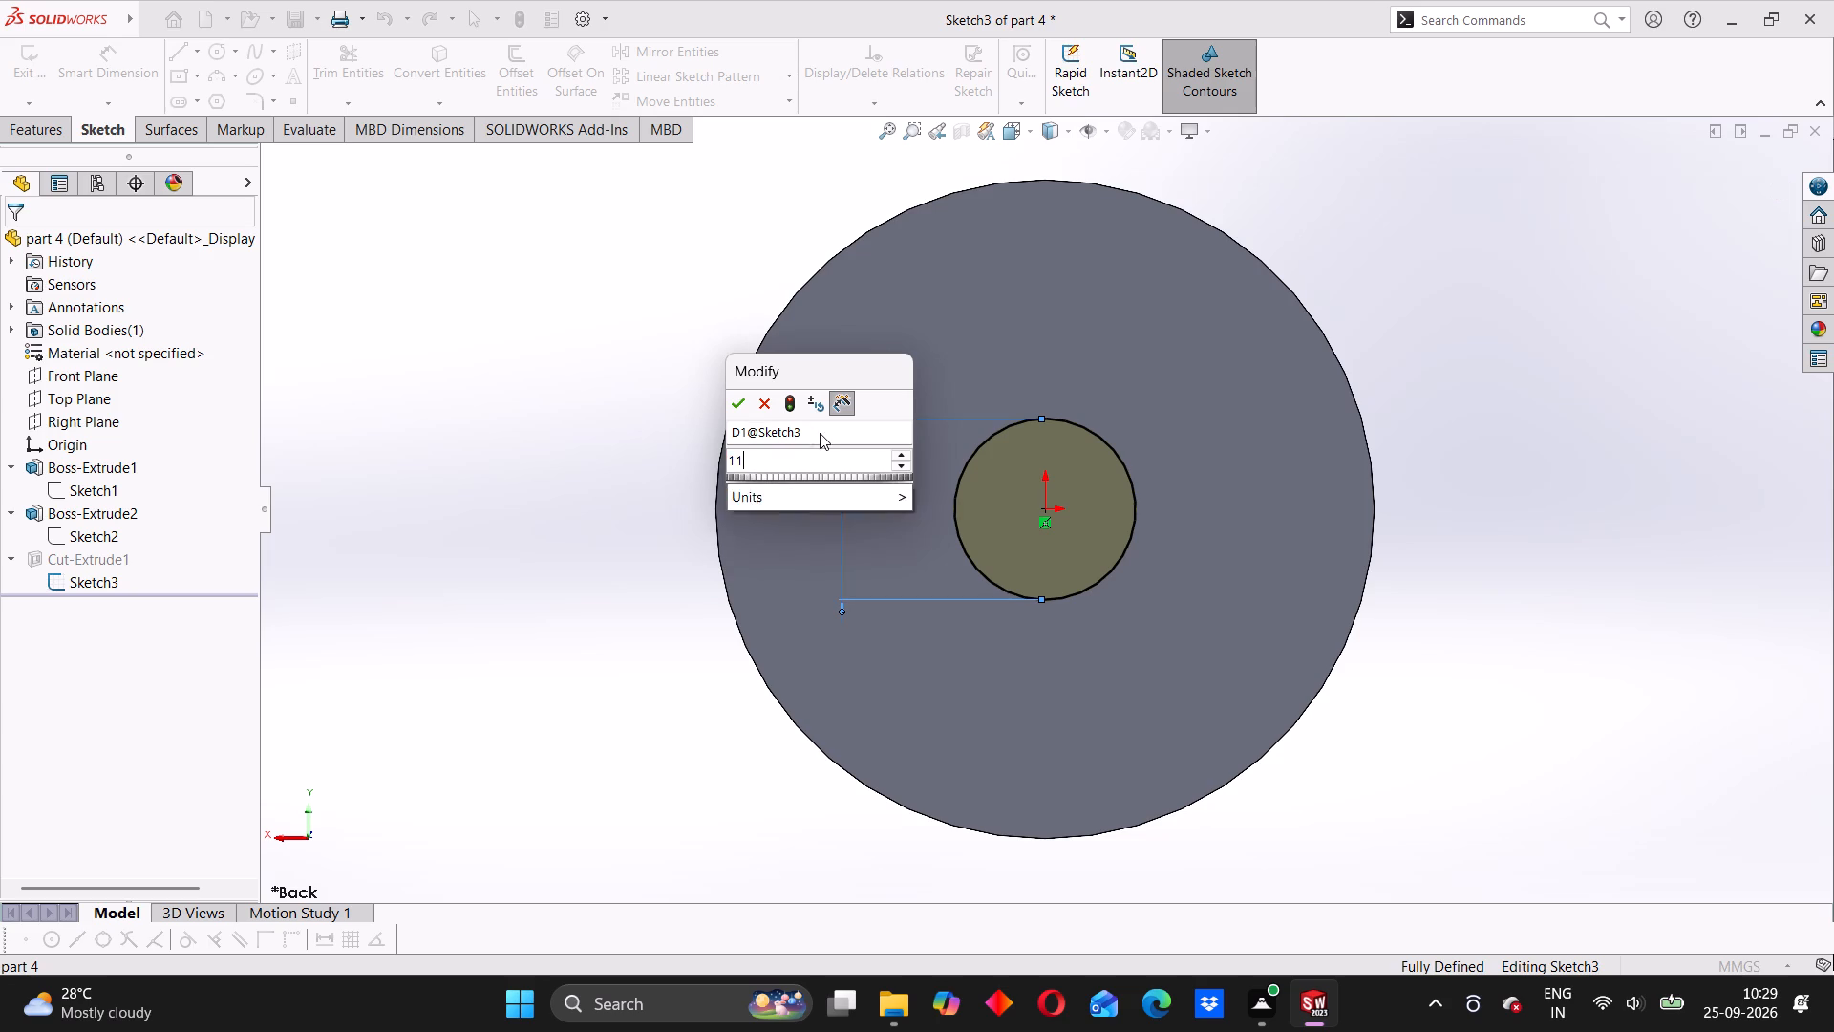
{"action": "key", "text": "Return"}
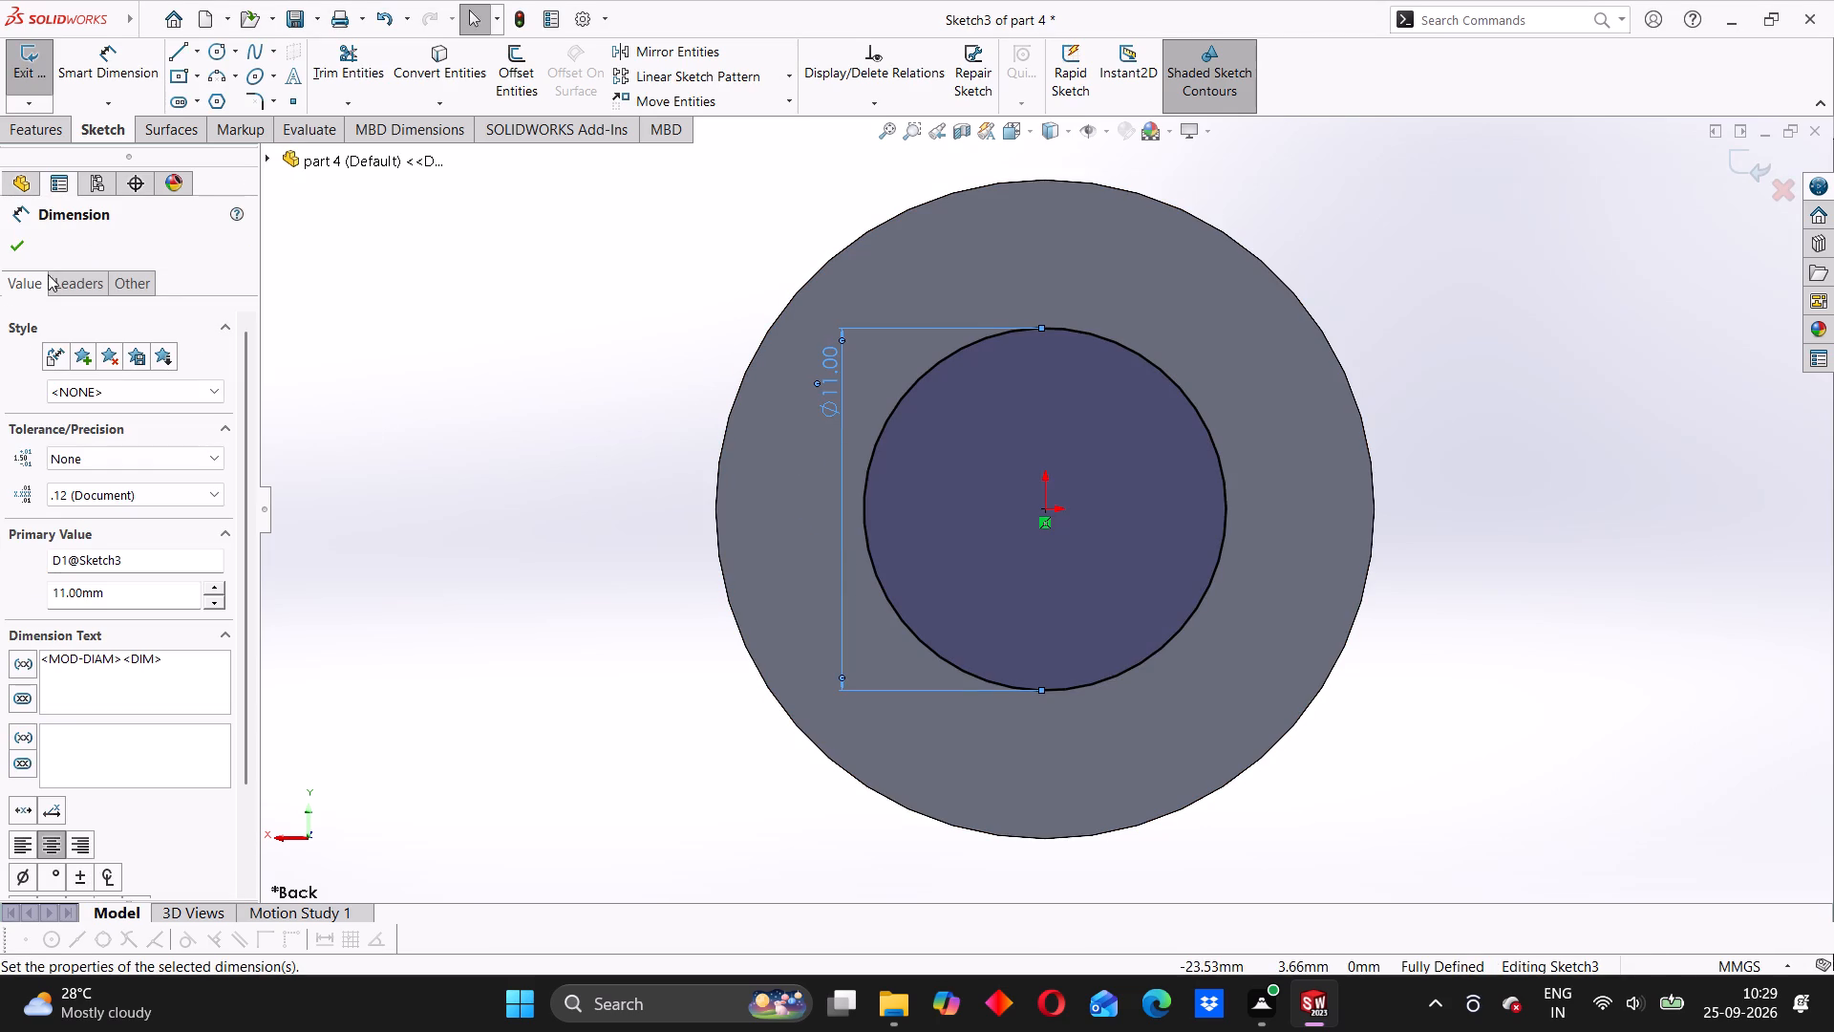
{"action": "left_click", "coordinate": [20, 247]}
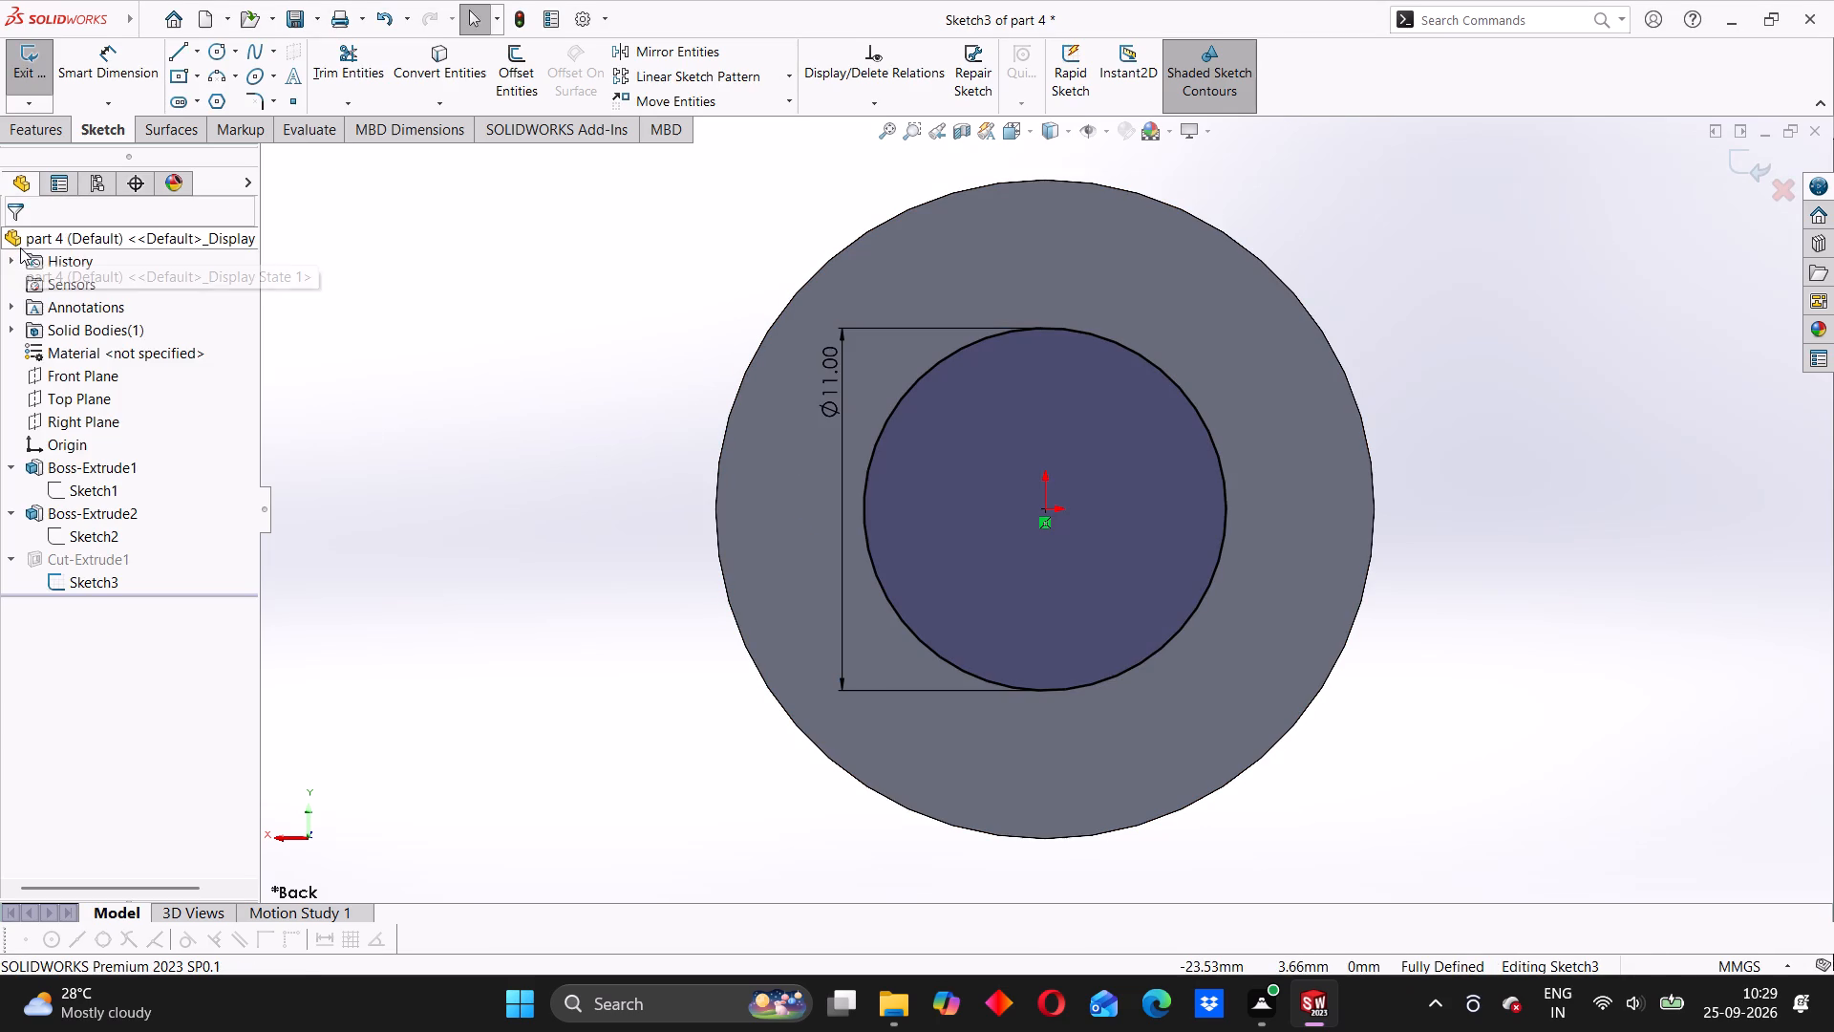
{"action": "left_click", "coordinate": [1746, 162]}
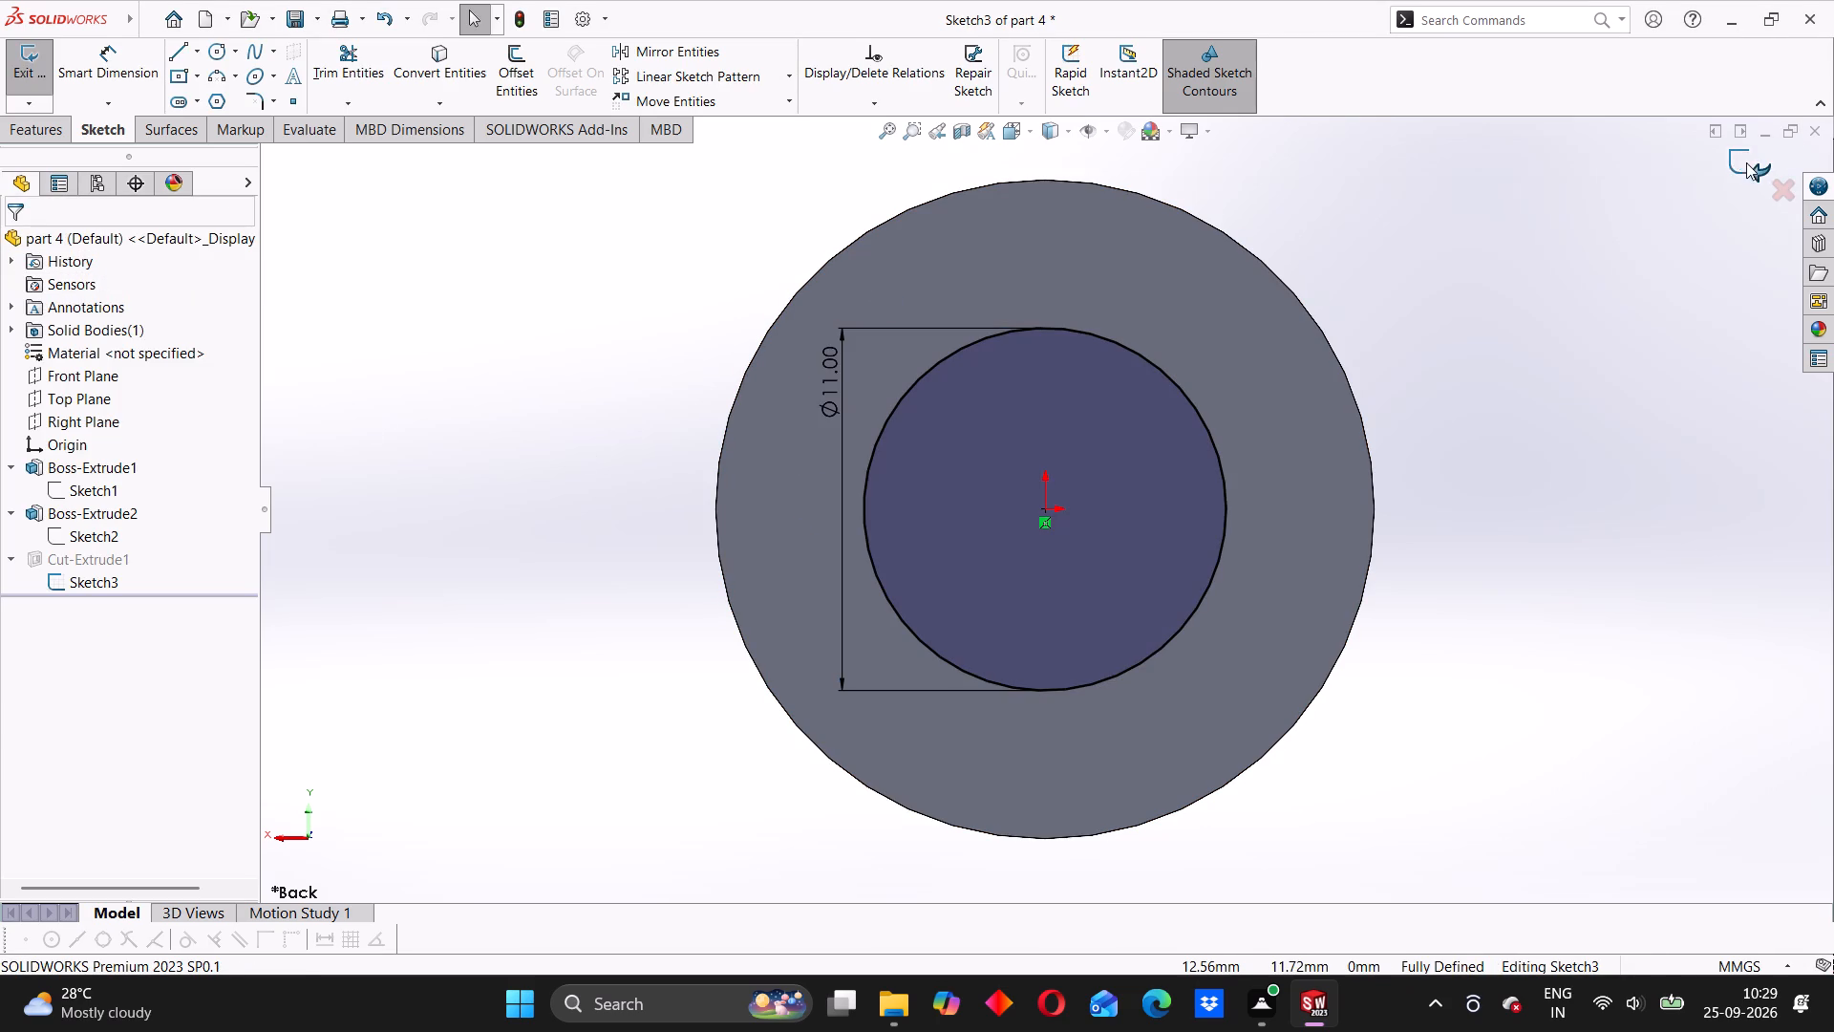
Save the resized part with Save As under the name part 4 in the ASSEMBLY 4 folder, replacing the existing file.
{"action": "middle_click_drag", "start_coordinate": [1082, 637], "coordinate": [1176, 644]}
{"action": "scroll", "coordinate": [1111, 643], "scroll_direction": "up", "scroll_amount": 3}
{"action": "middle_click_drag", "start_coordinate": [1065, 684], "coordinate": [1106, 687]}
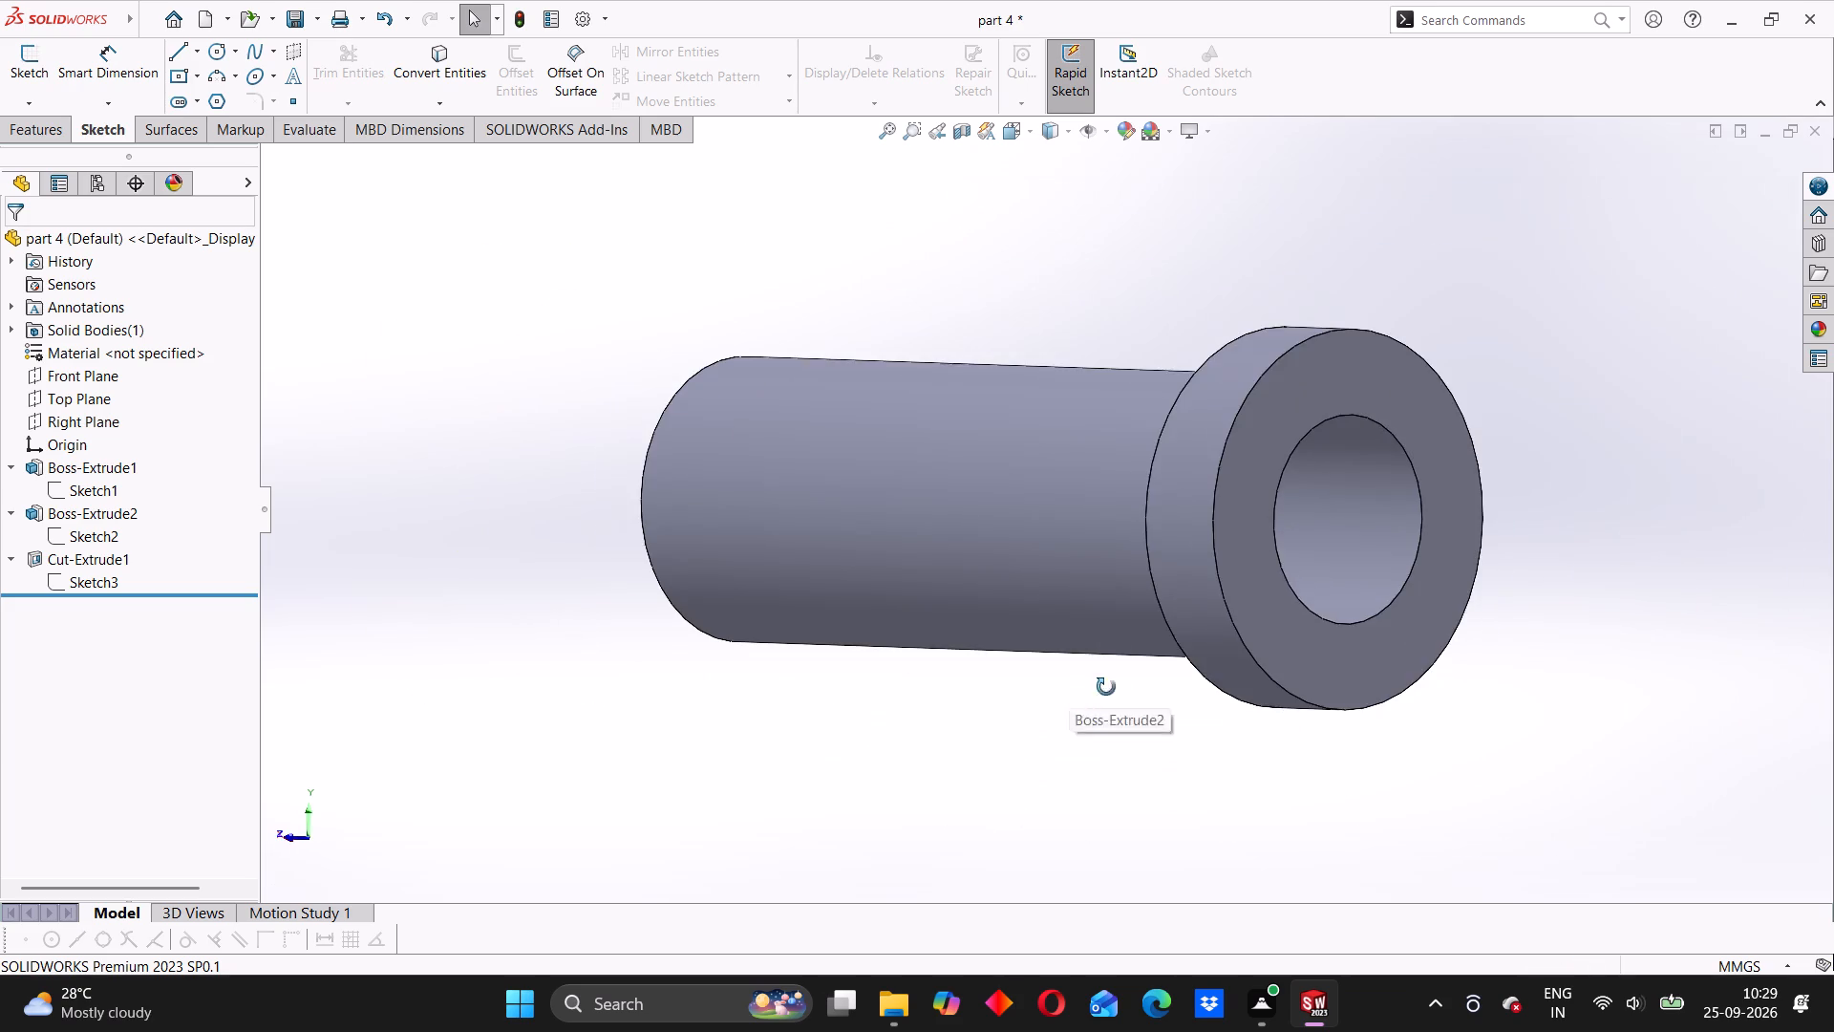
{"action": "middle_click_drag", "start_coordinate": [1106, 687], "coordinate": [1127, 687]}
{"action": "left_click", "coordinate": [624, 174]}
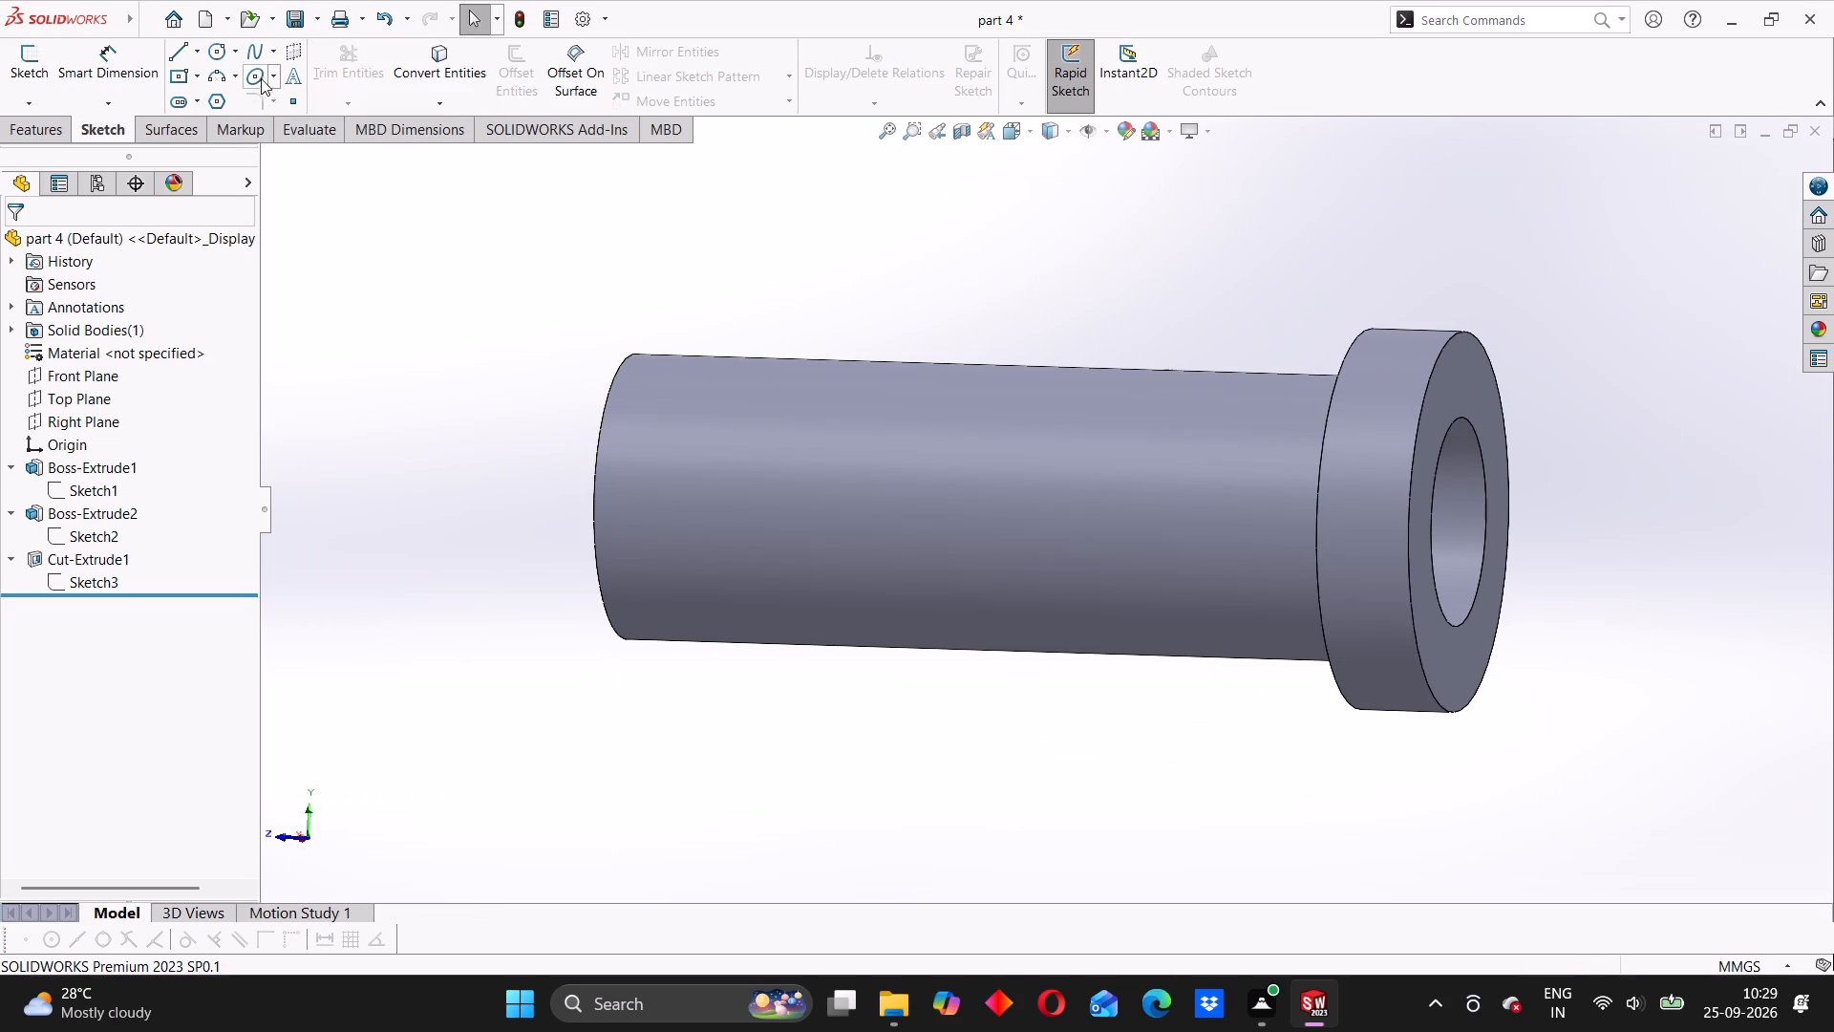
{"action": "left_click", "coordinate": [320, 19]}
{"action": "left_click", "coordinate": [334, 72]}
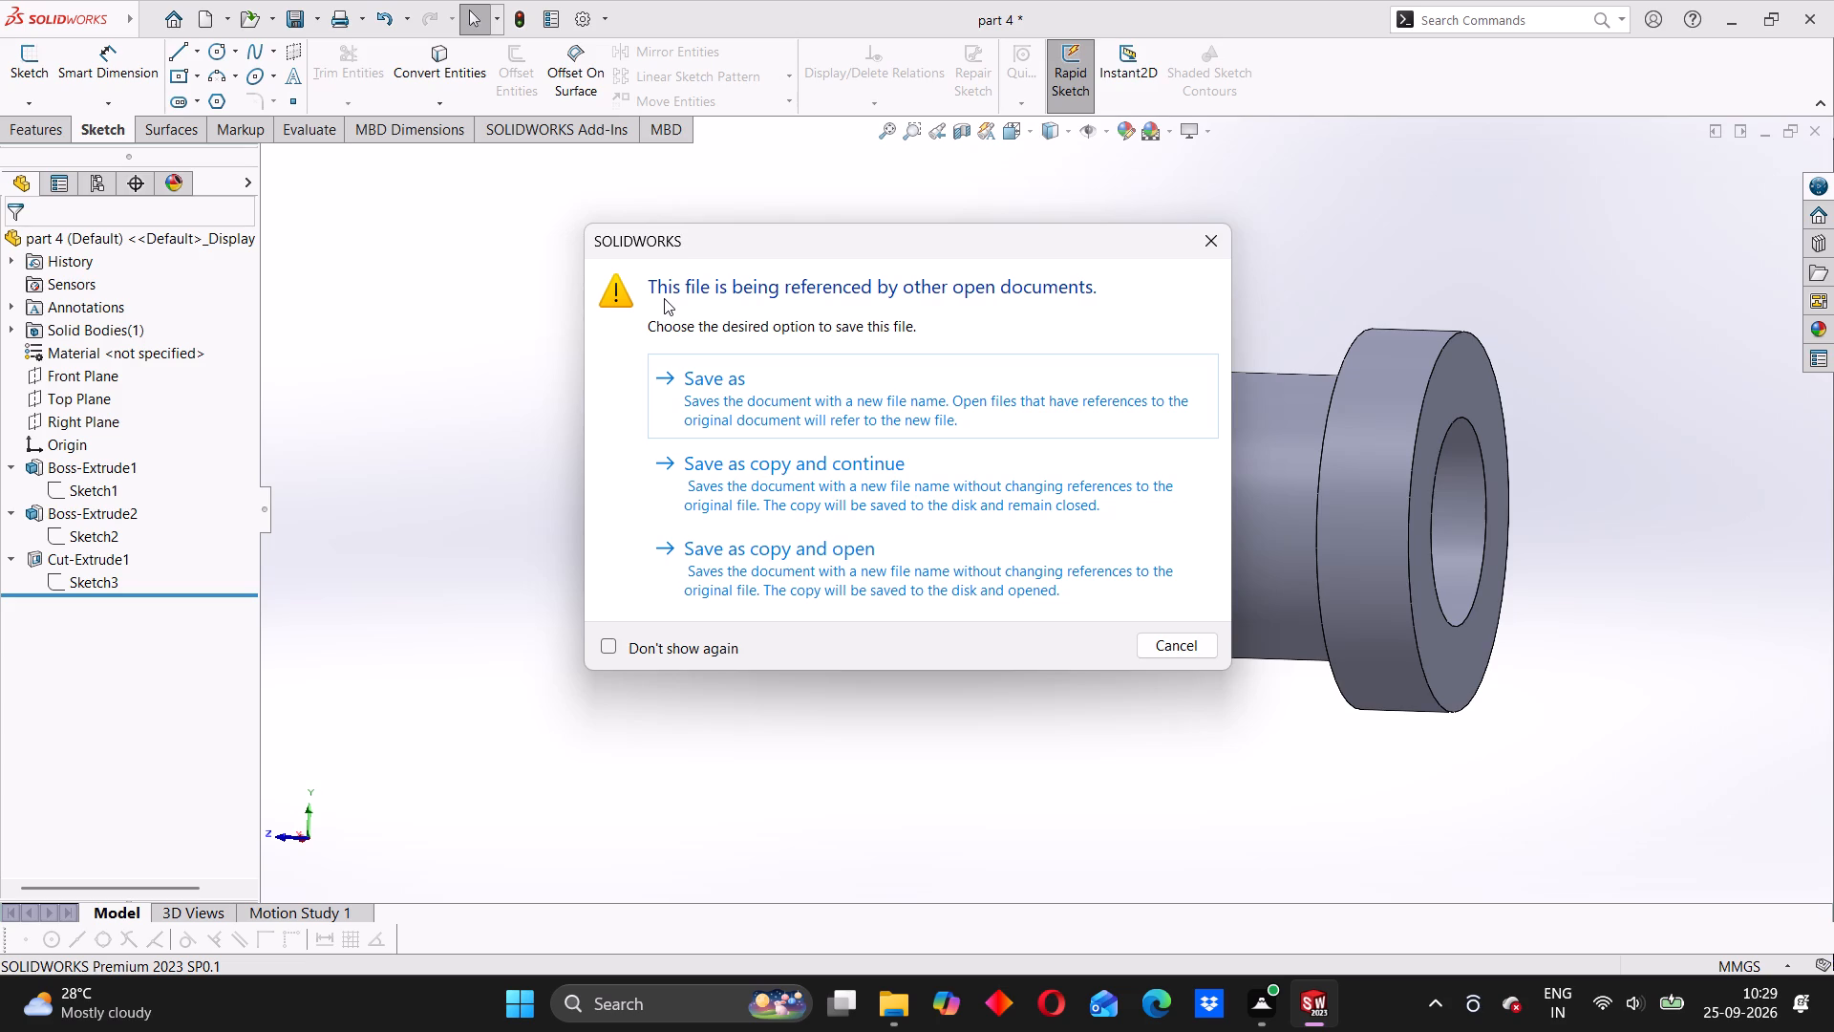
{"action": "left_click", "coordinate": [783, 393]}
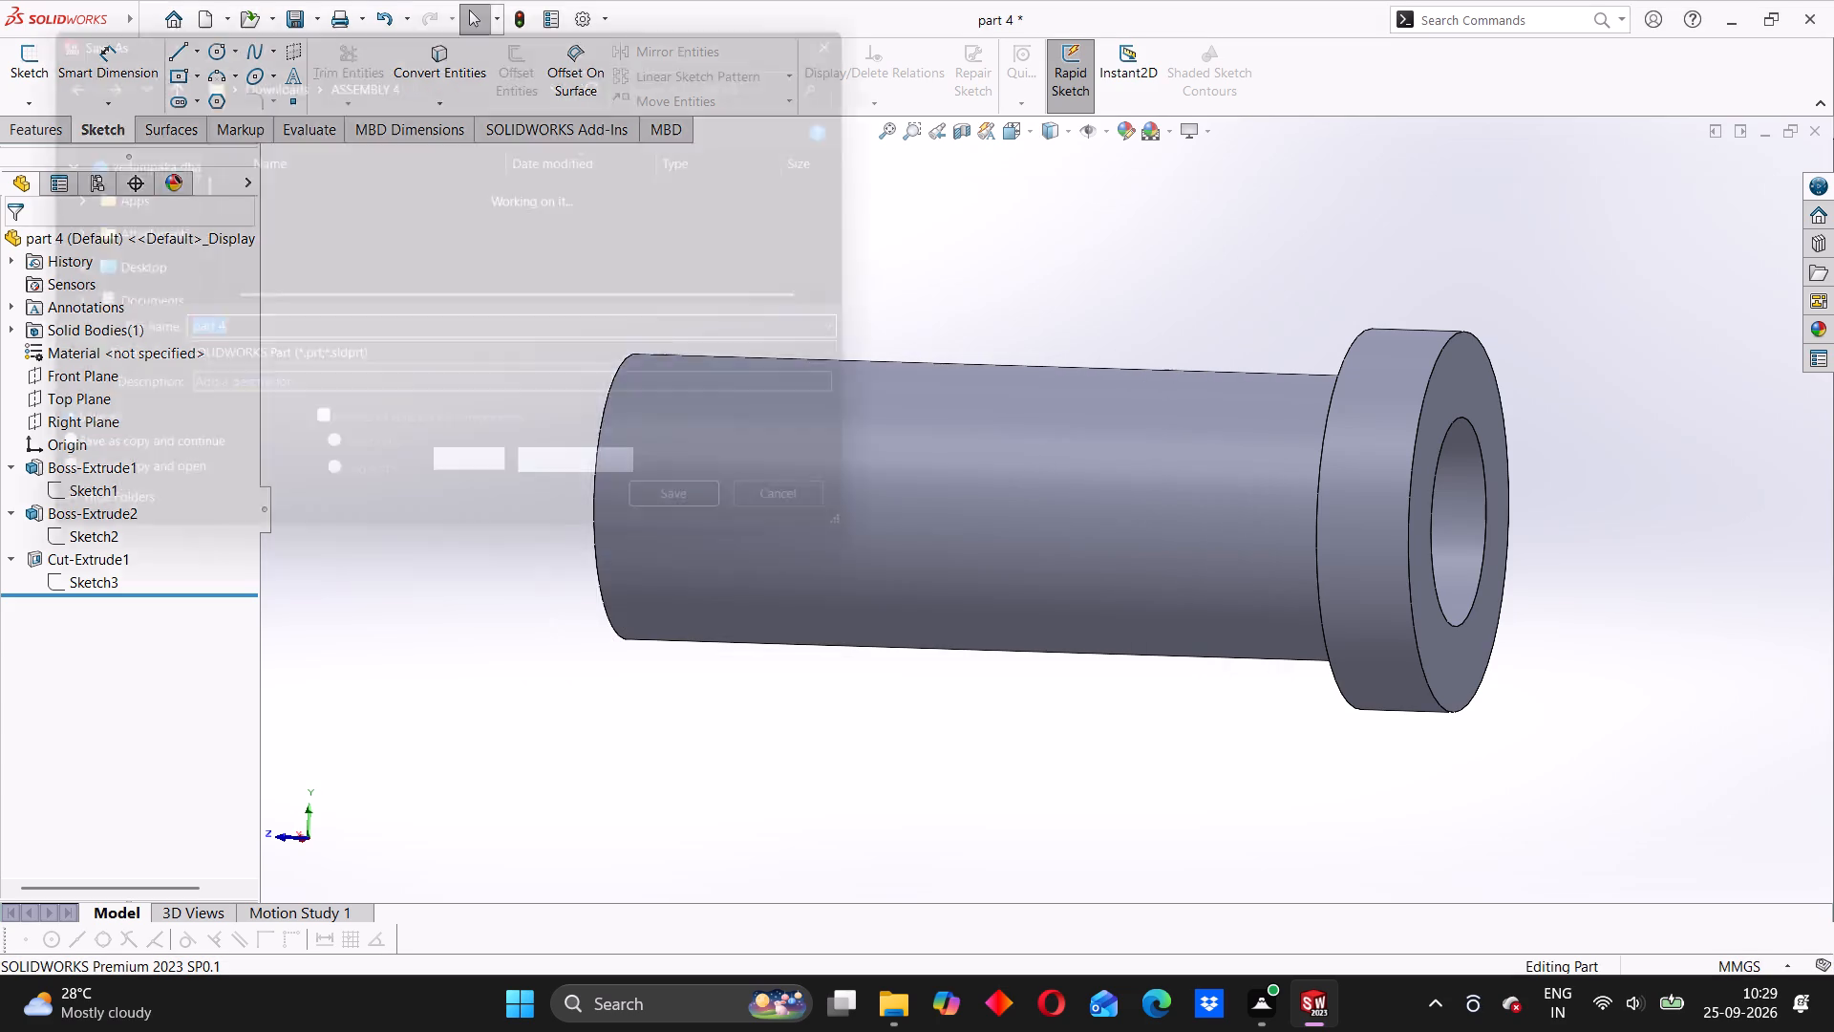
{"action": "scroll", "coordinate": [319, 245], "scroll_direction": "down", "scroll_amount": 3}
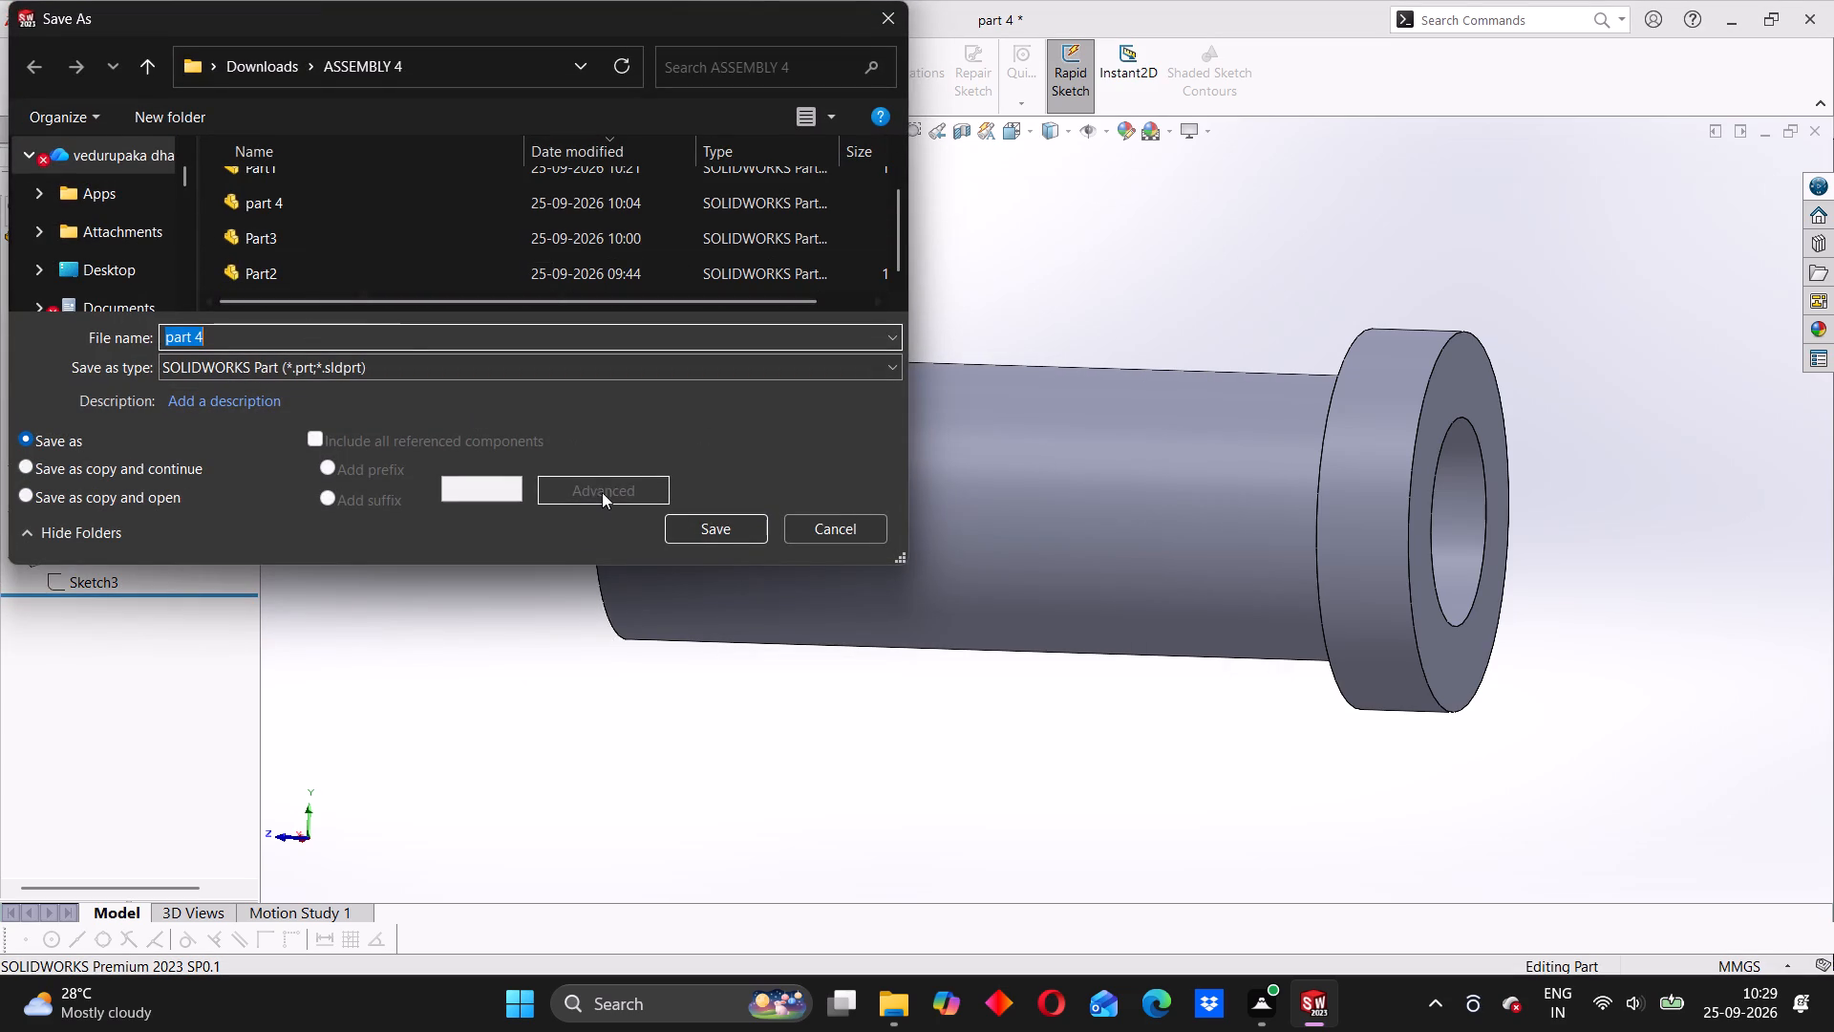
{"action": "left_click", "coordinate": [690, 520]}
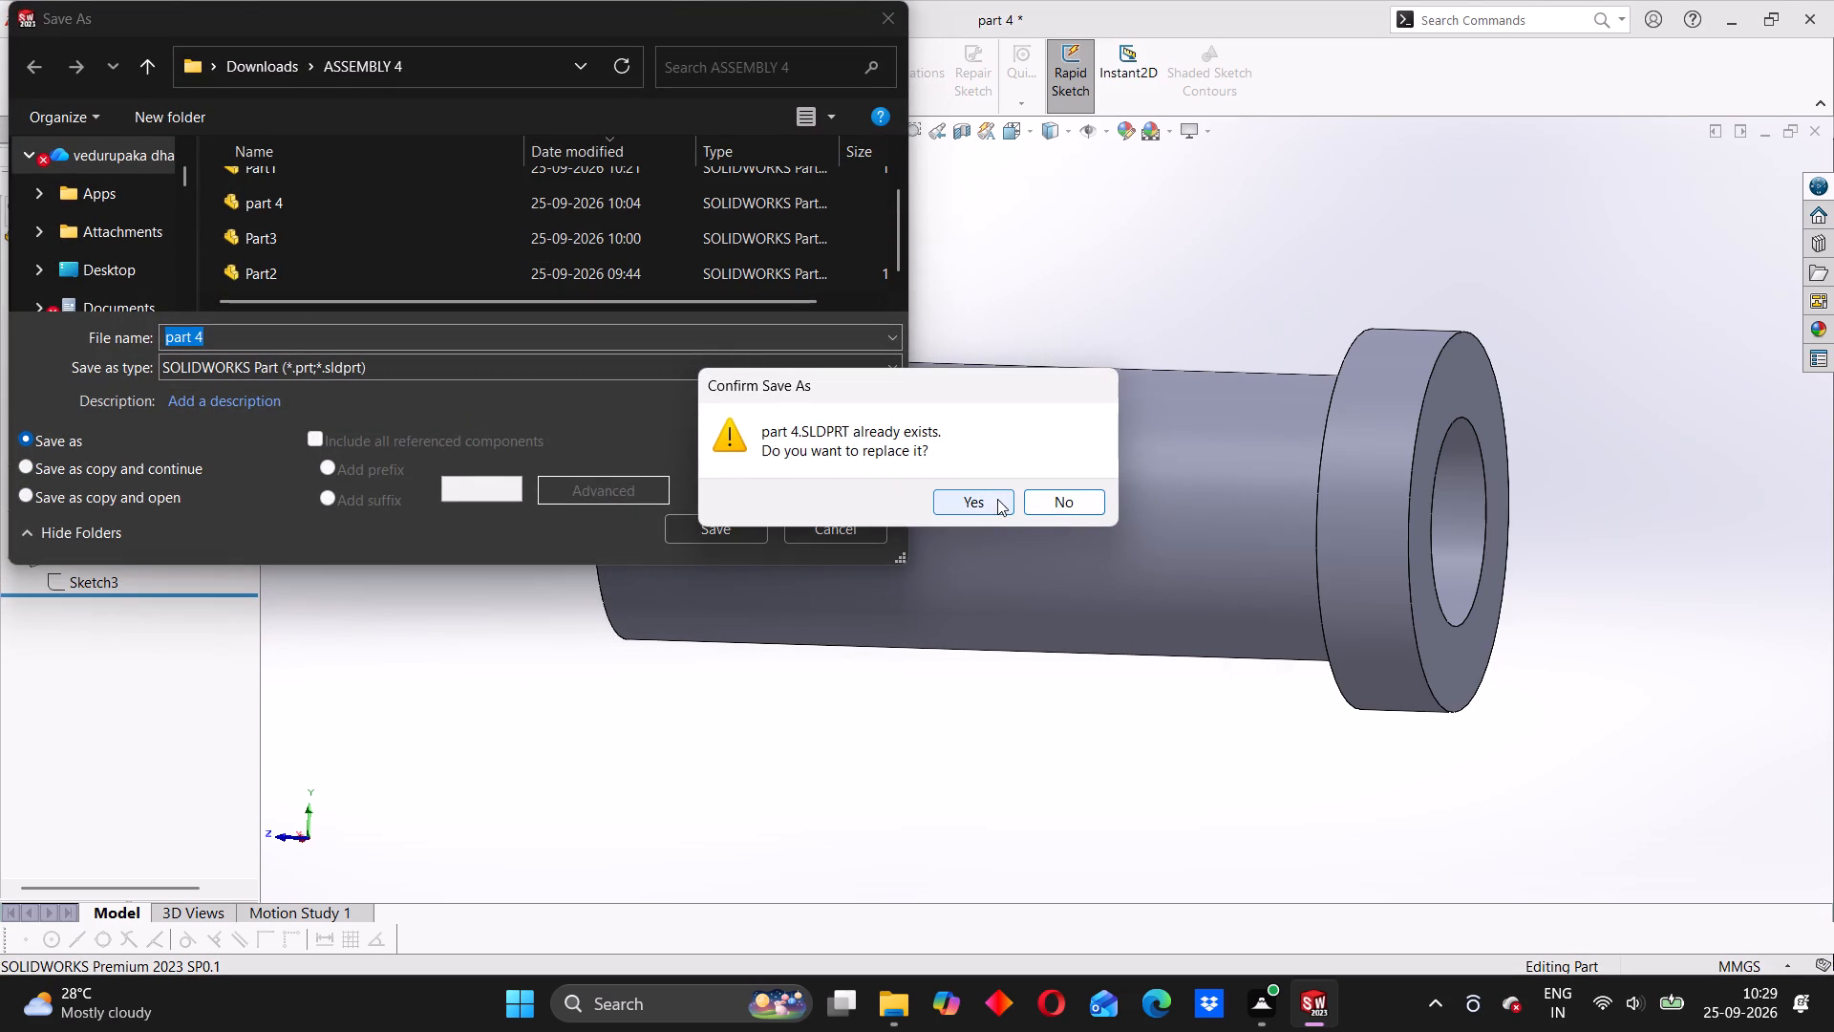
{"action": "left_click", "coordinate": [987, 499]}
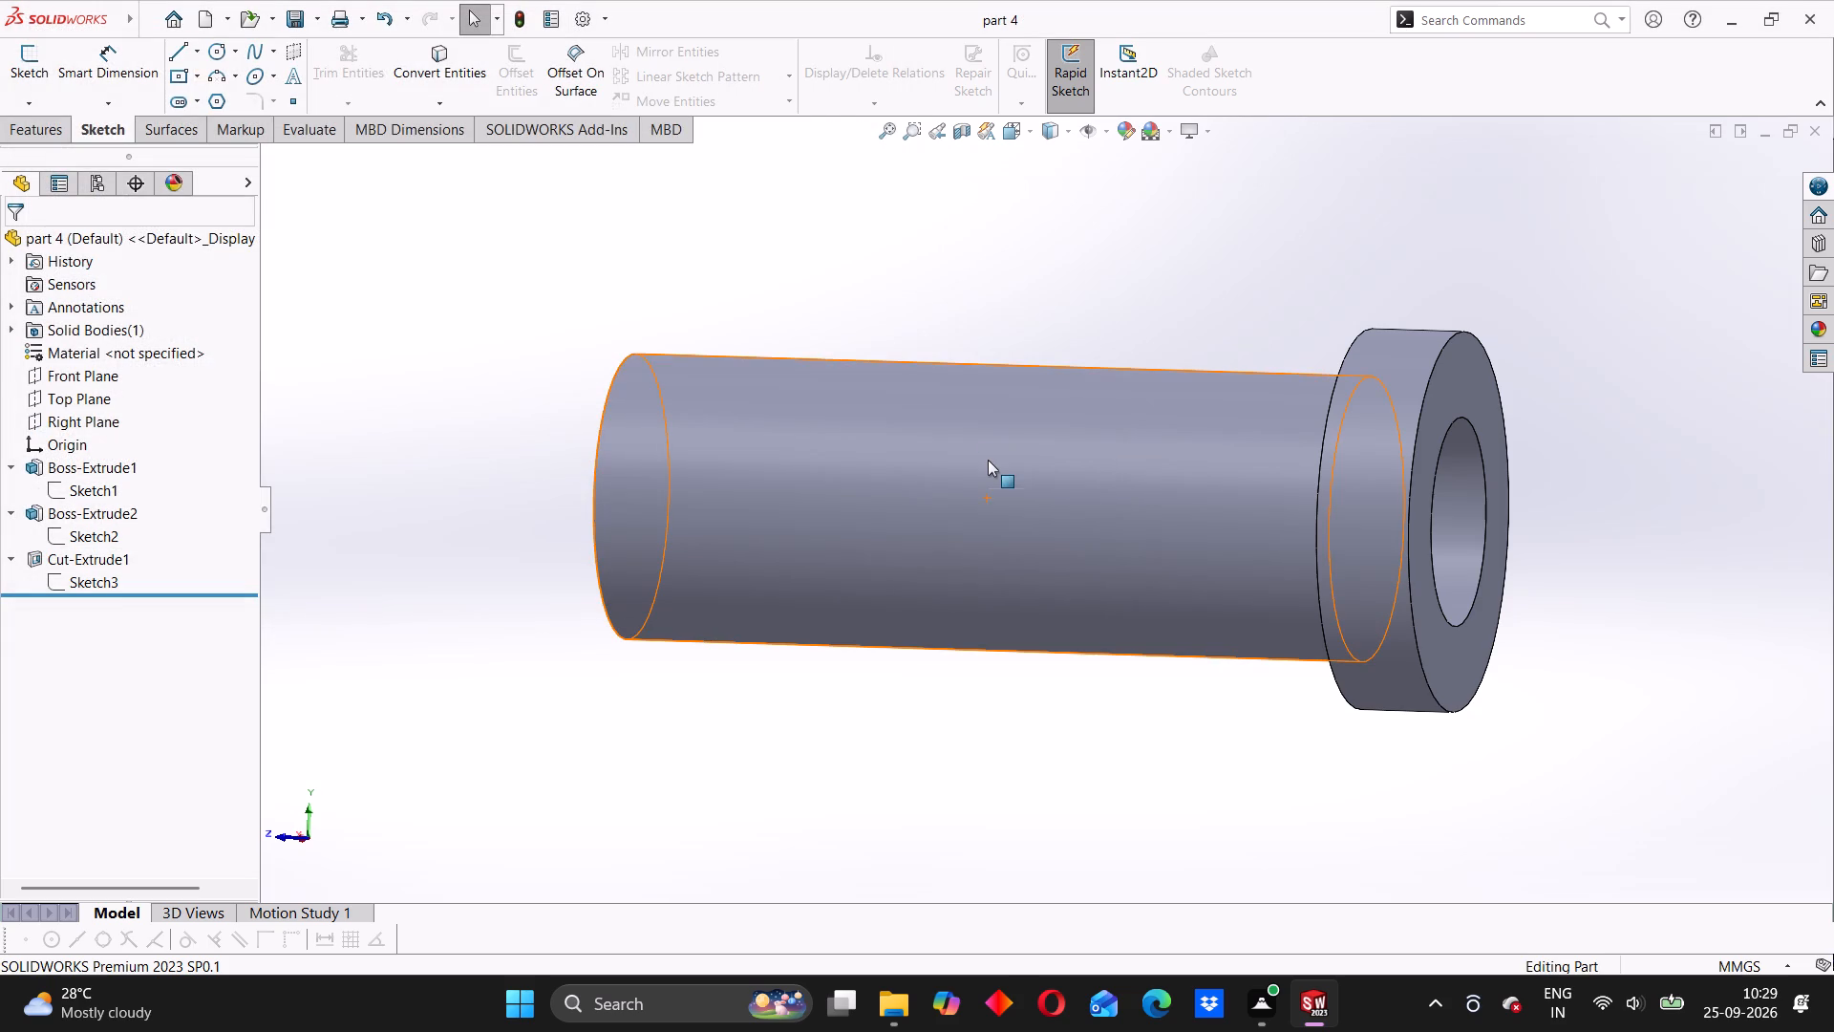
Switch back to the open Assem1 assembly document.
{"action": "left_click", "coordinate": [1807, 15]}
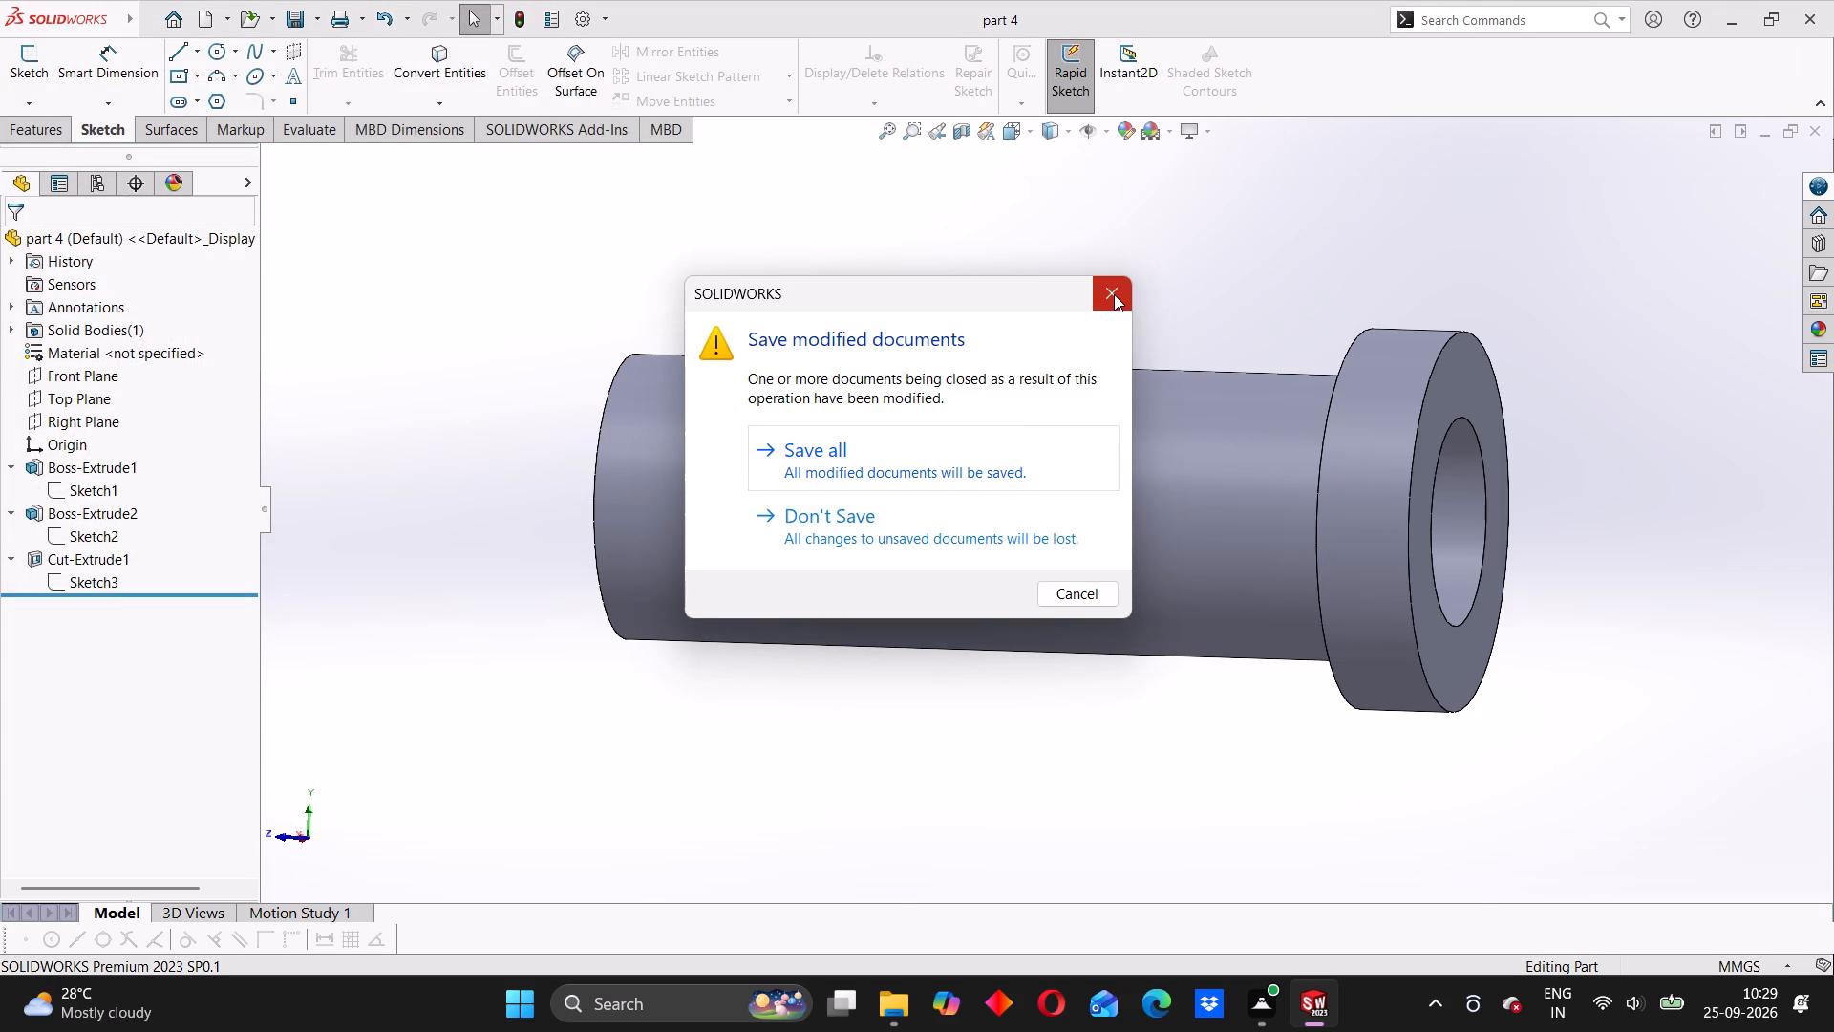
{"action": "left_click", "coordinate": [1114, 294]}
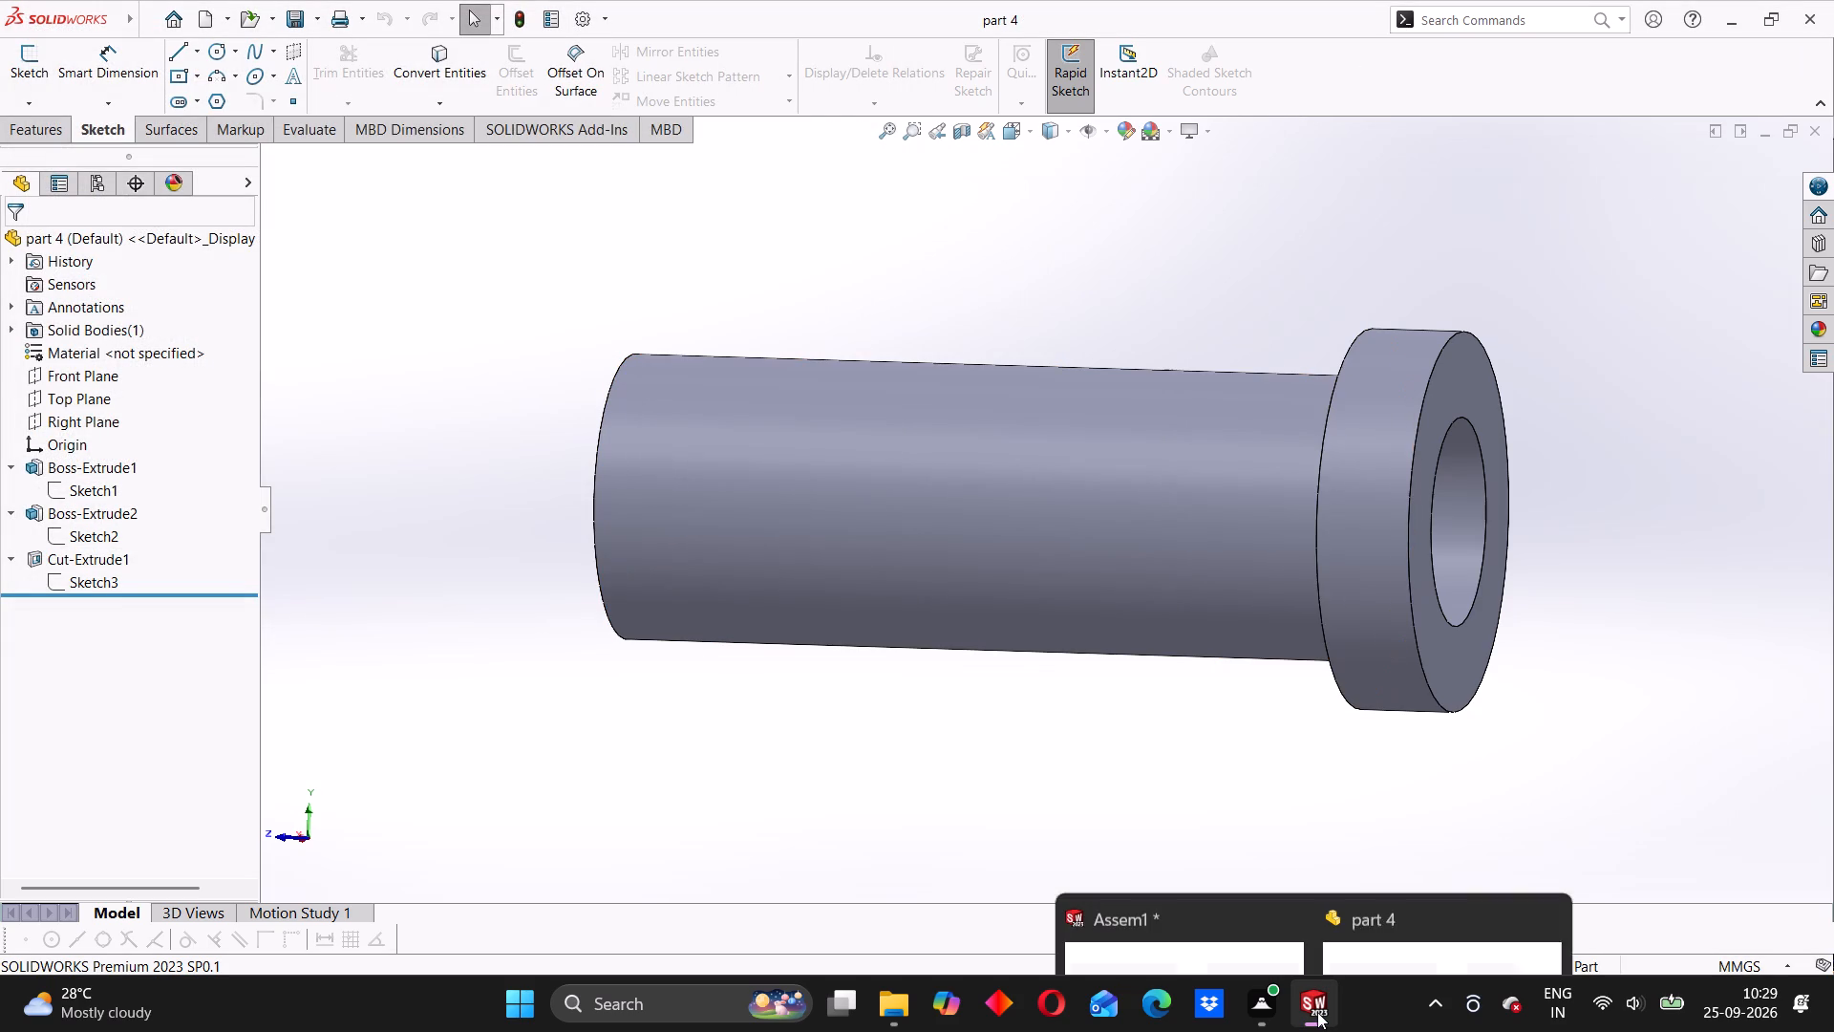
{"action": "left_click", "coordinate": [1184, 913]}
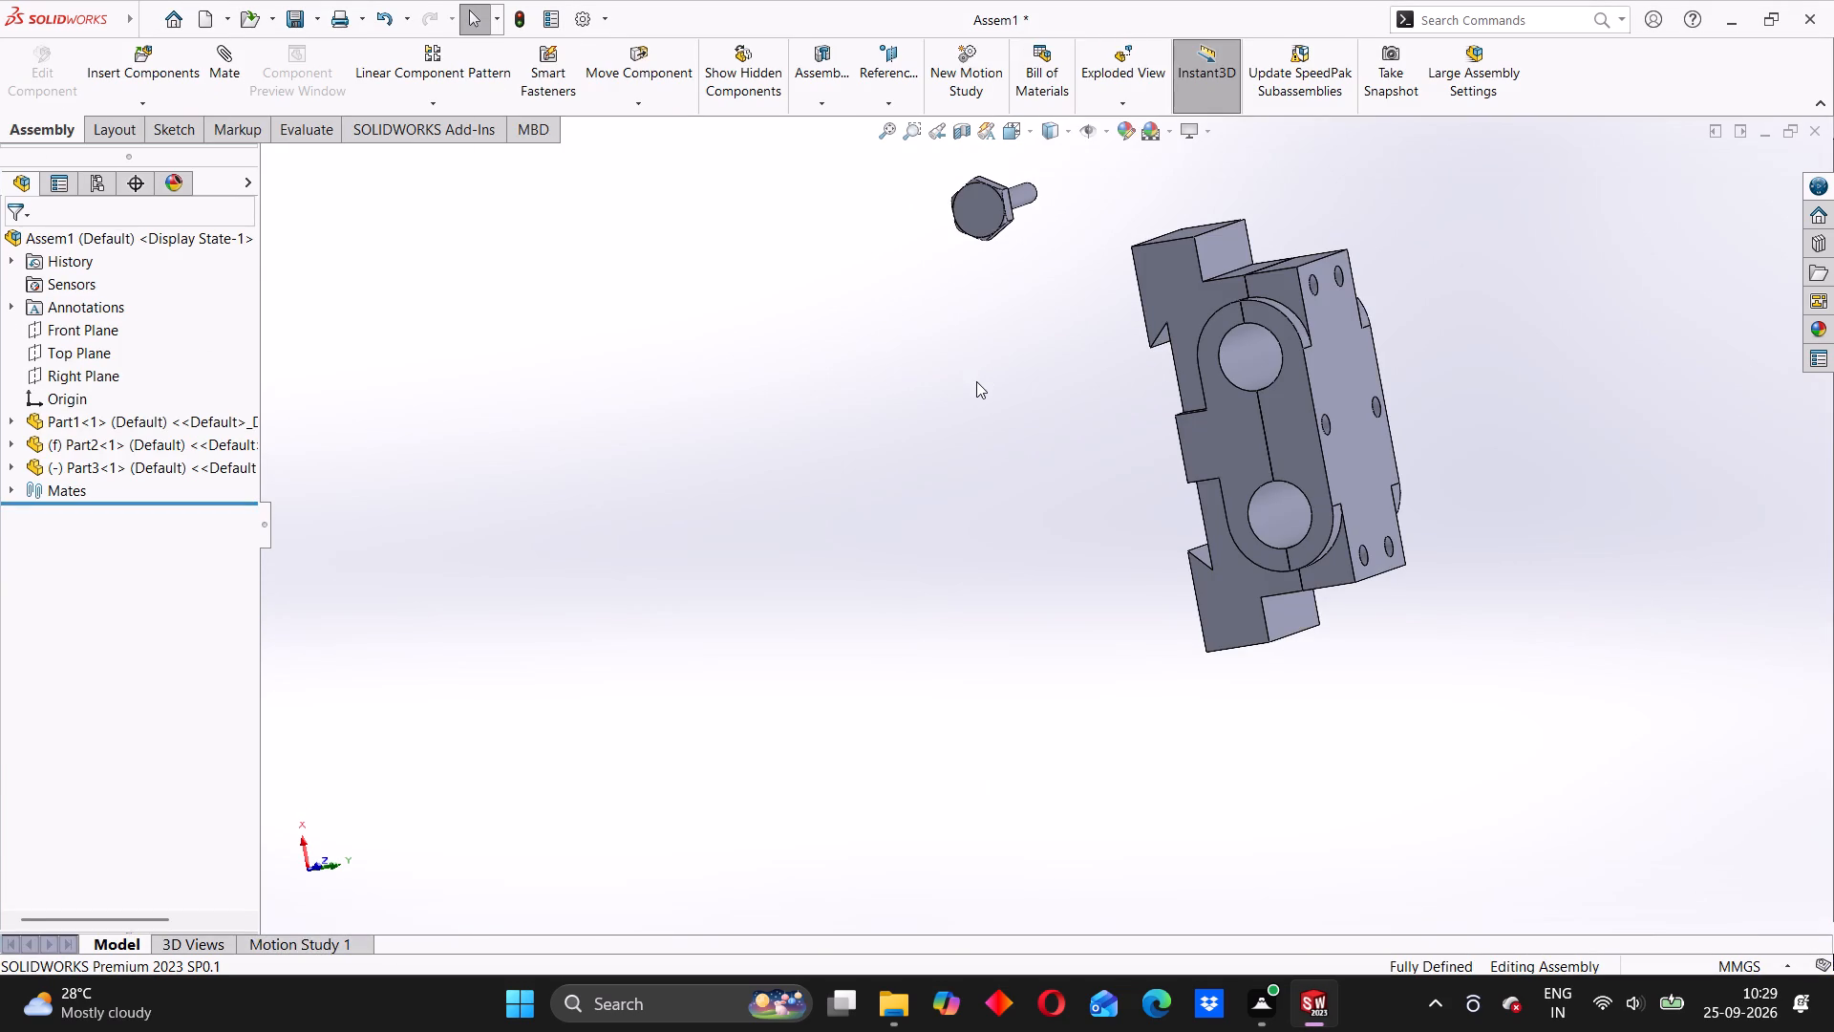
Insert the resized part 4 pin into the assembly and place it in free space beside the clamp blocks.
{"action": "scroll", "coordinate": [1127, 437], "scroll_direction": "up", "scroll_amount": 1}
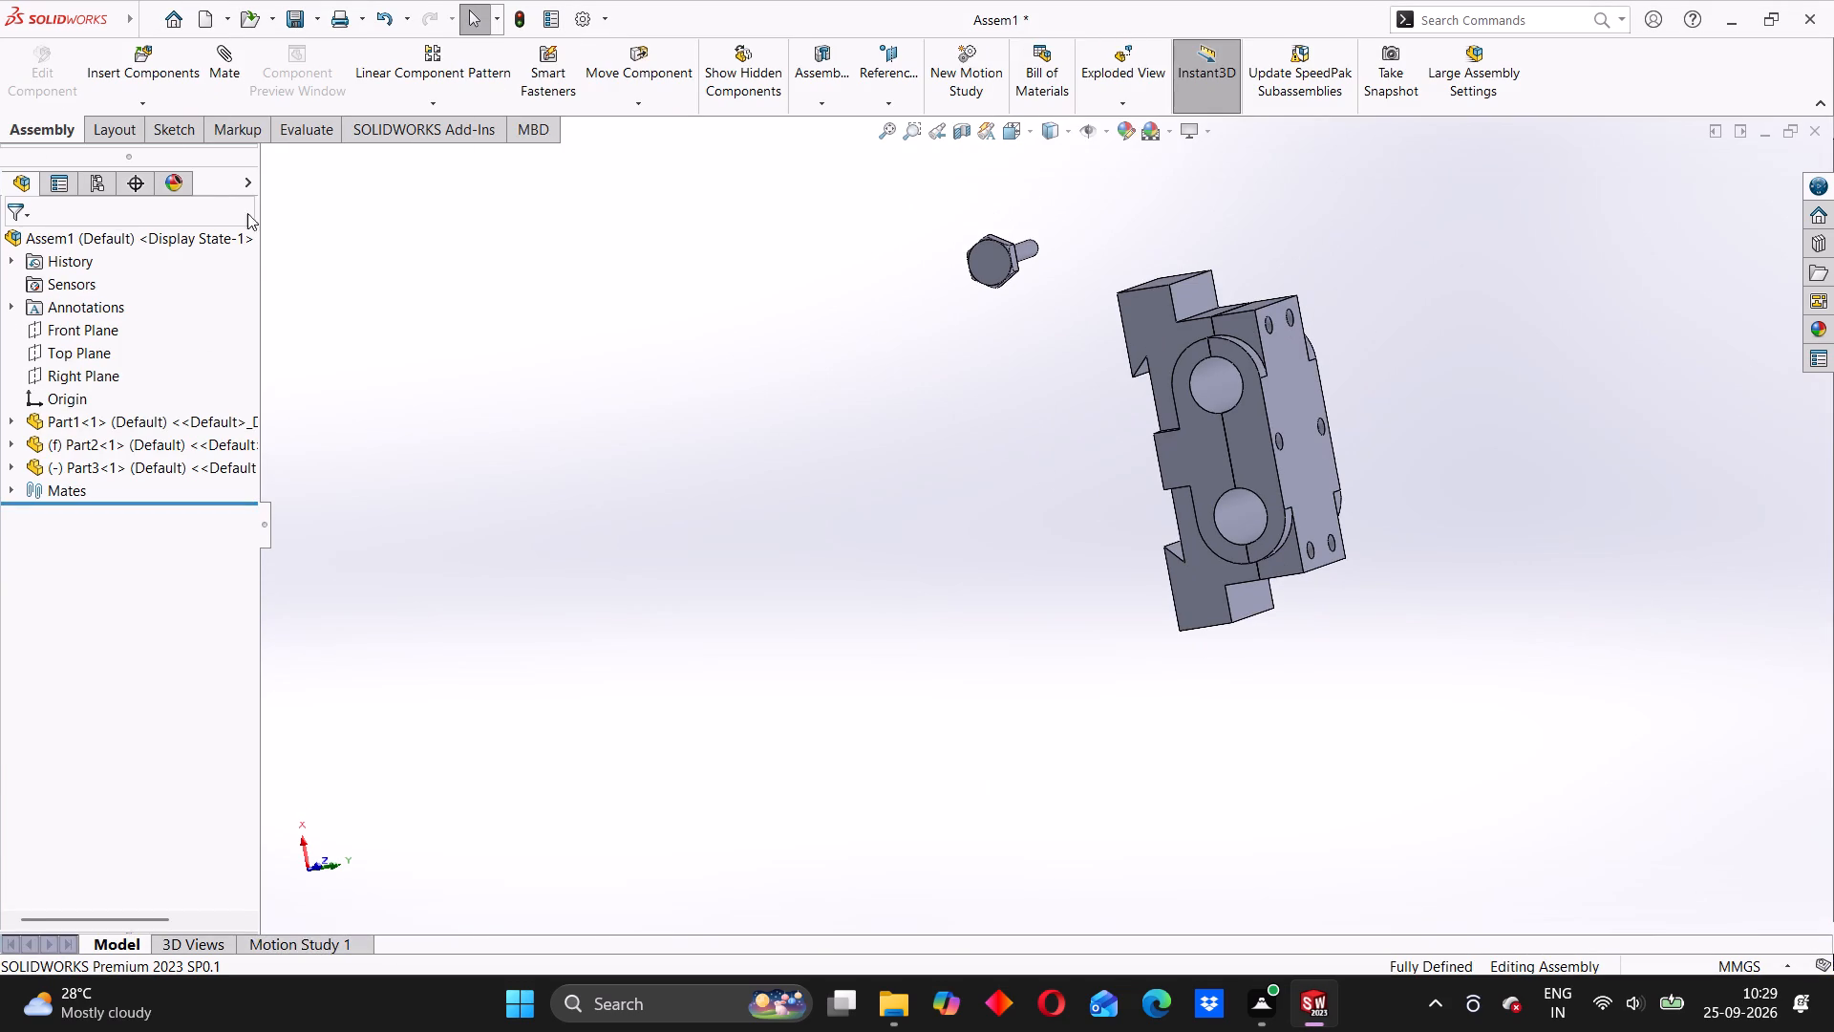
{"action": "left_click", "coordinate": [159, 61]}
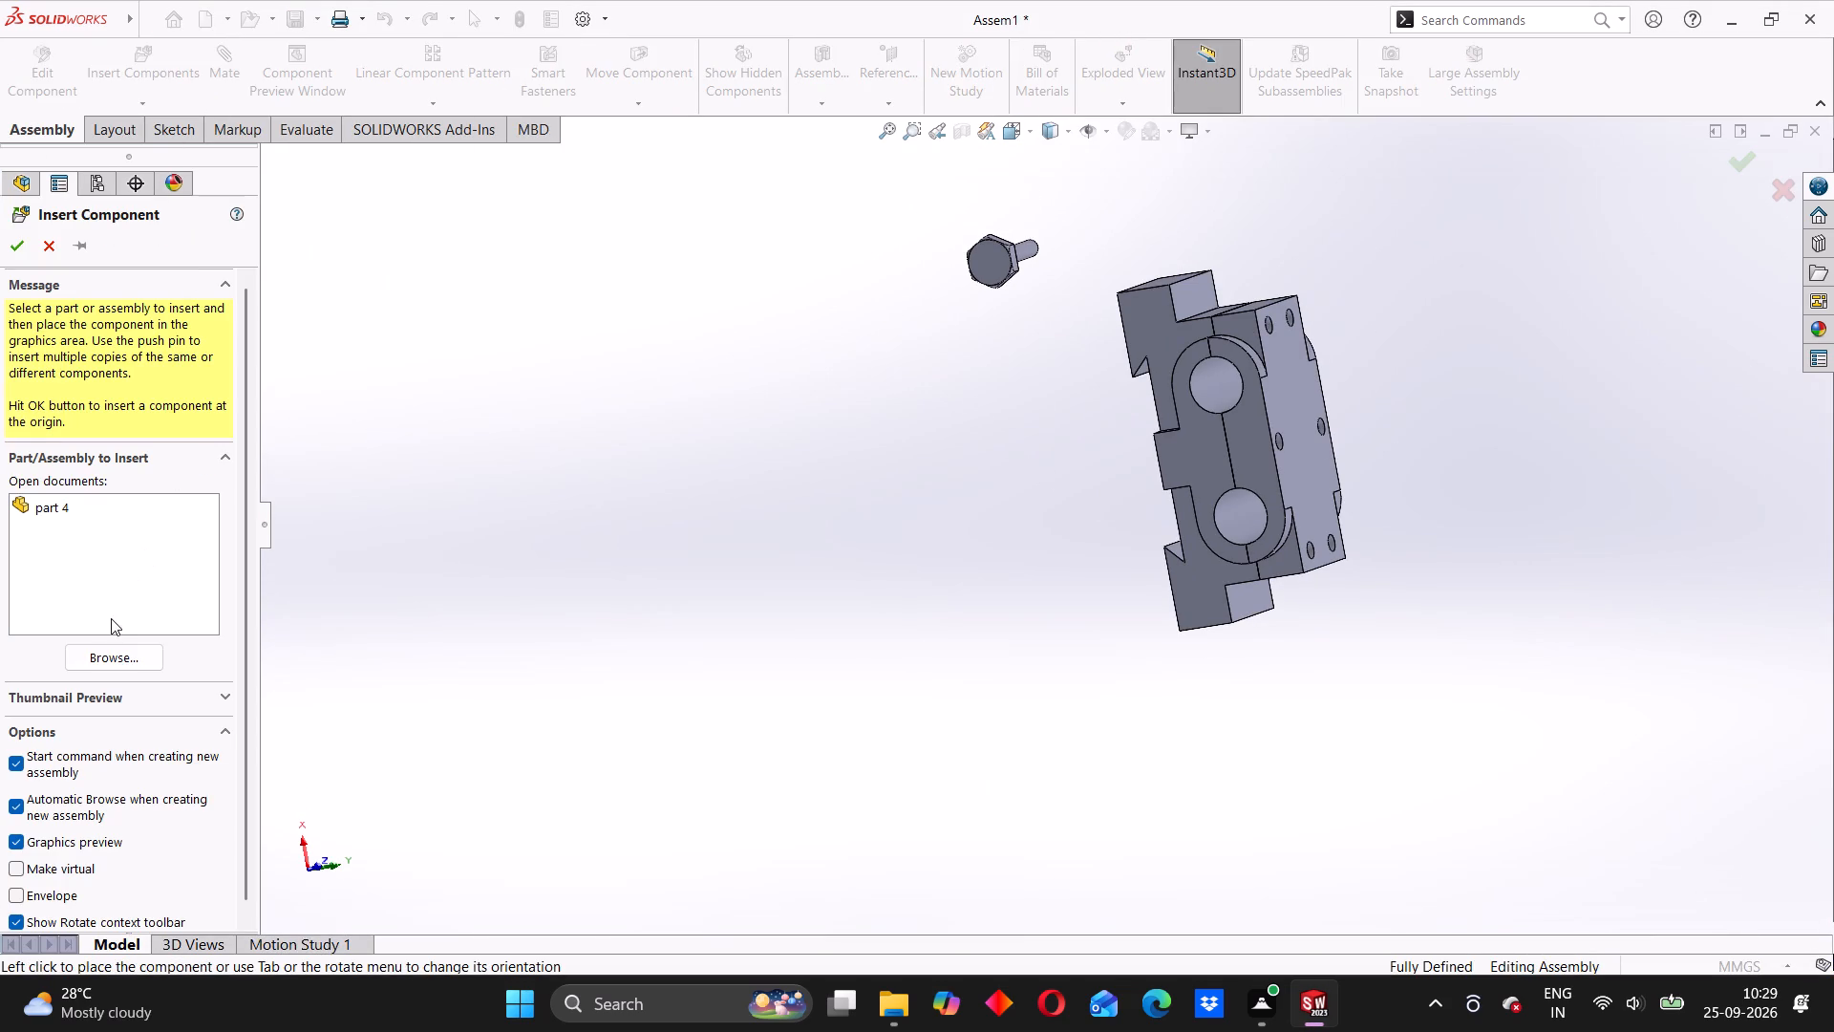
{"action": "left_click", "coordinate": [60, 512]}
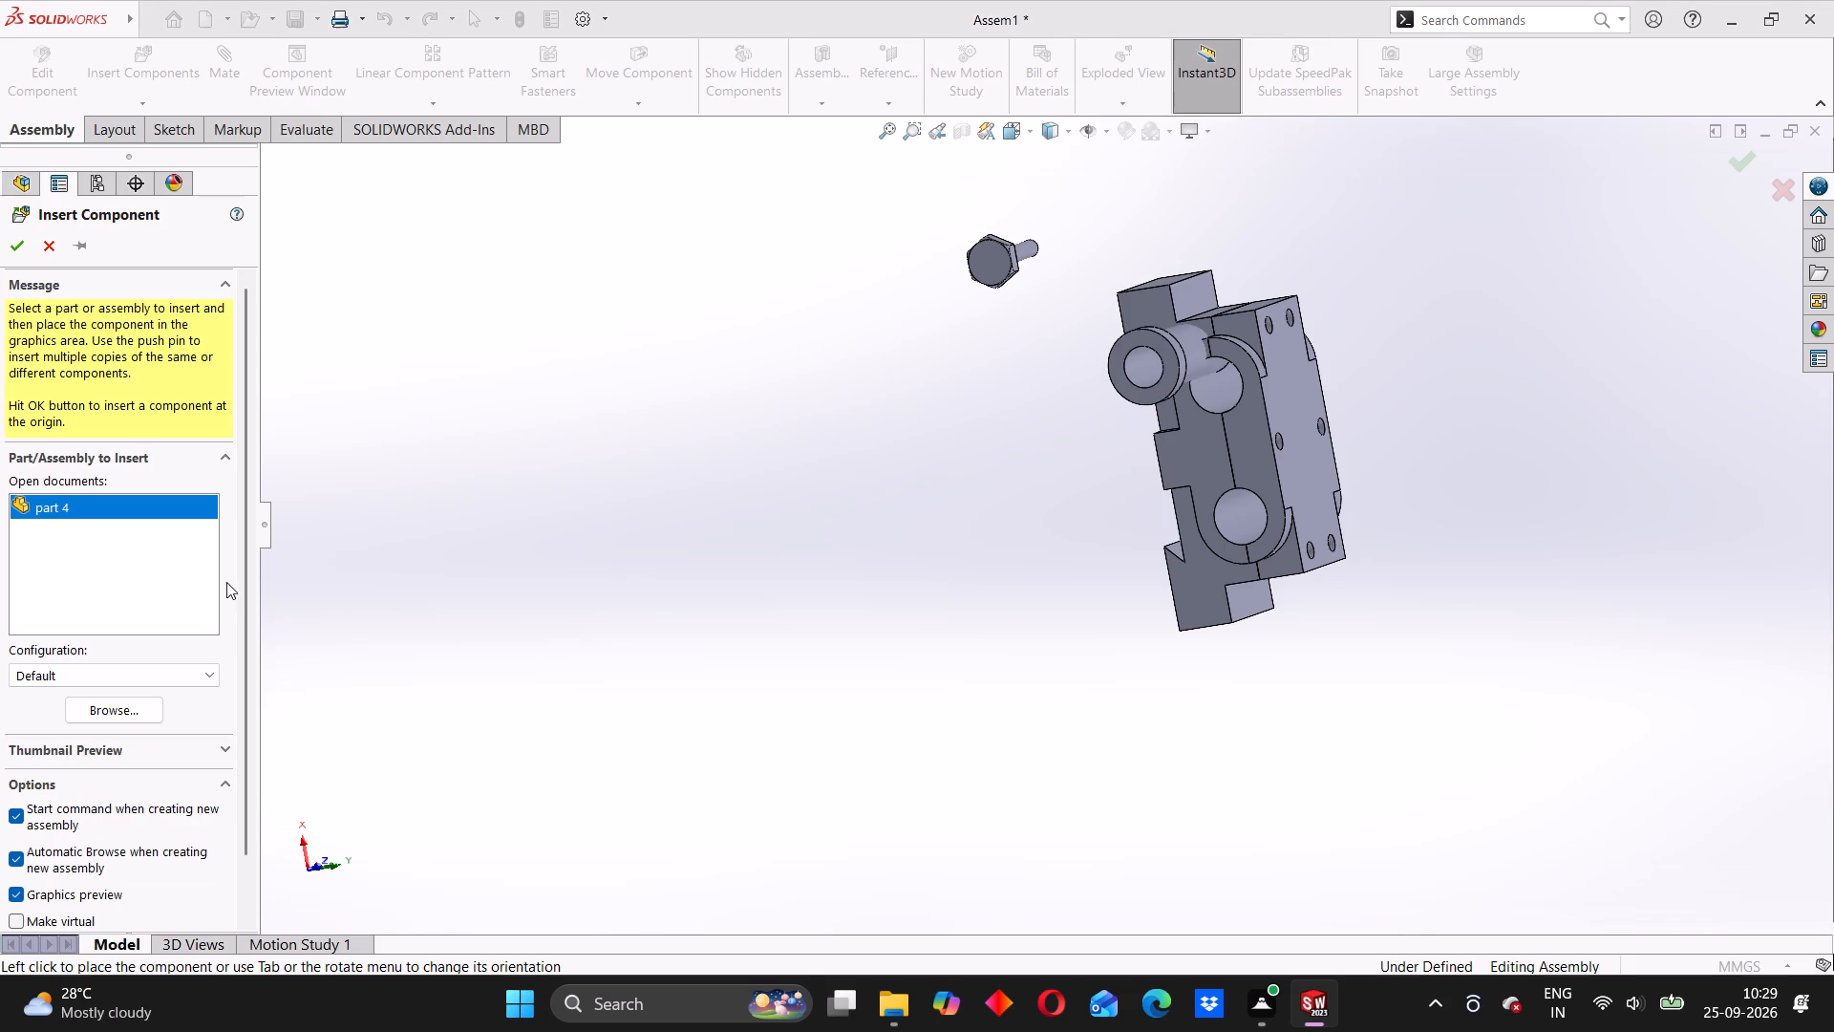
{"action": "left_click", "coordinate": [972, 441]}
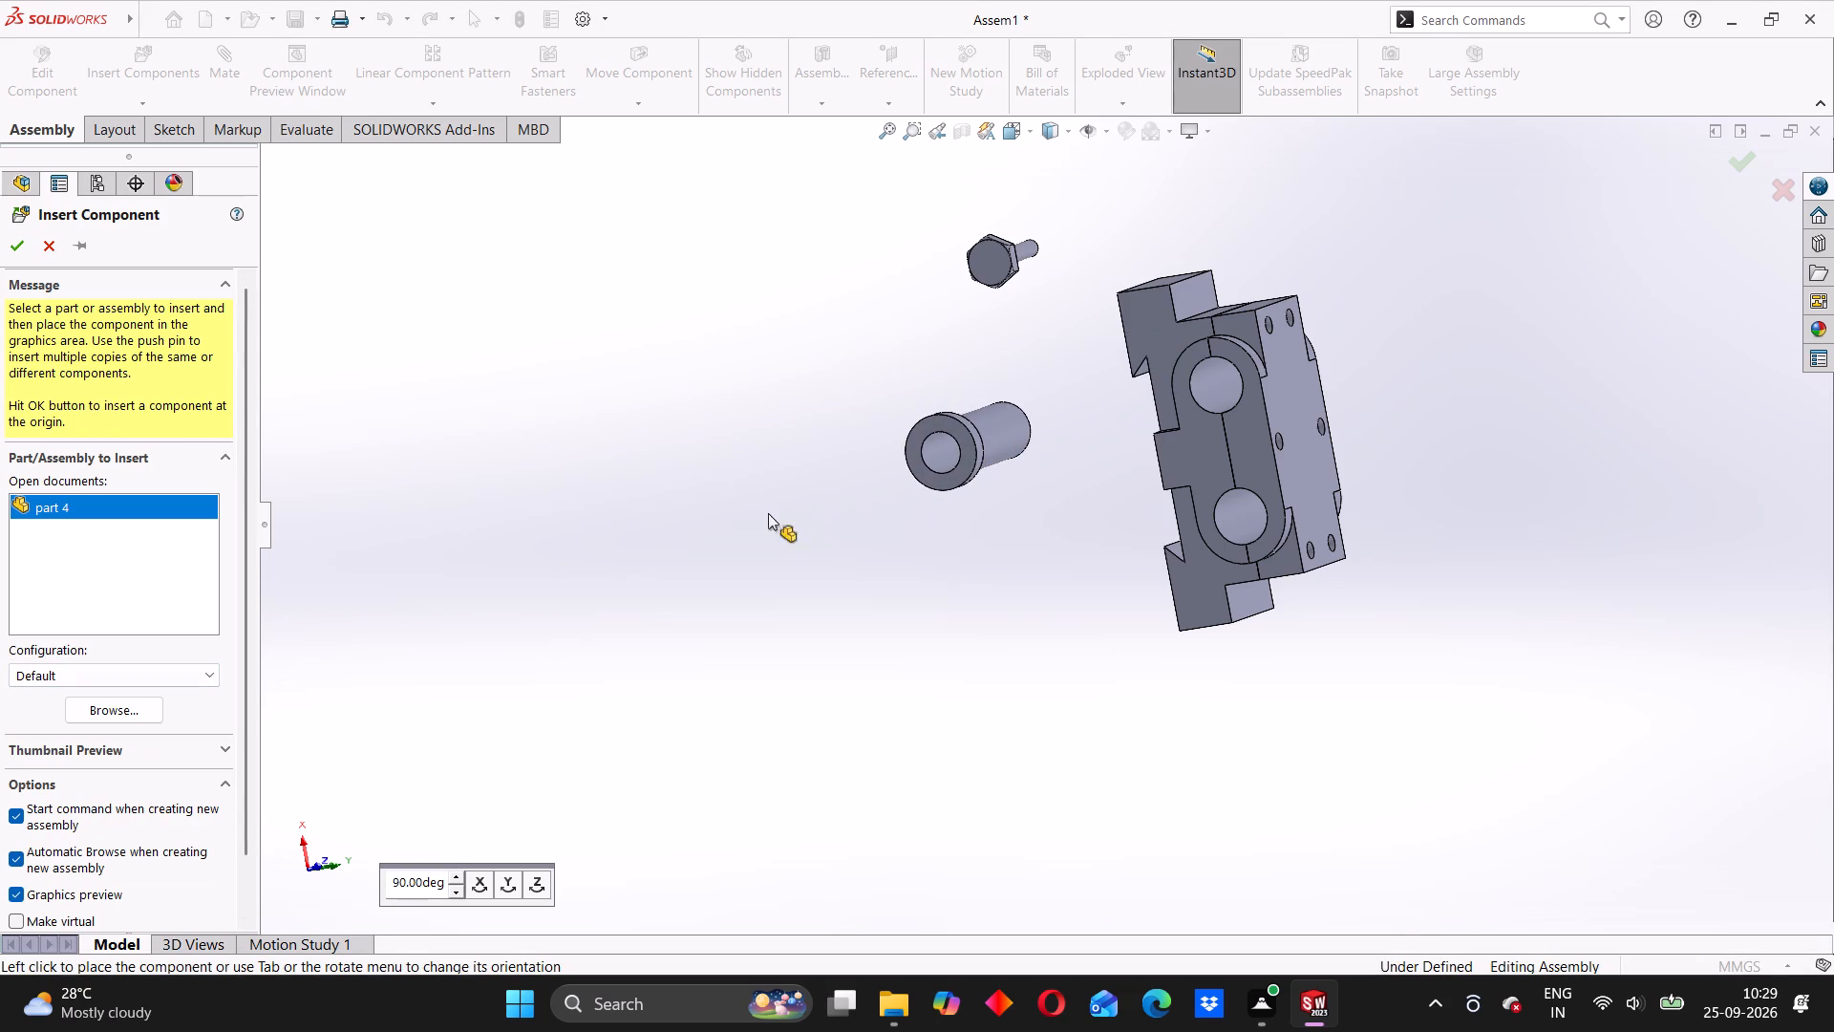
{"action": "scroll", "coordinate": [1039, 464], "scroll_direction": "down", "scroll_amount": 2}
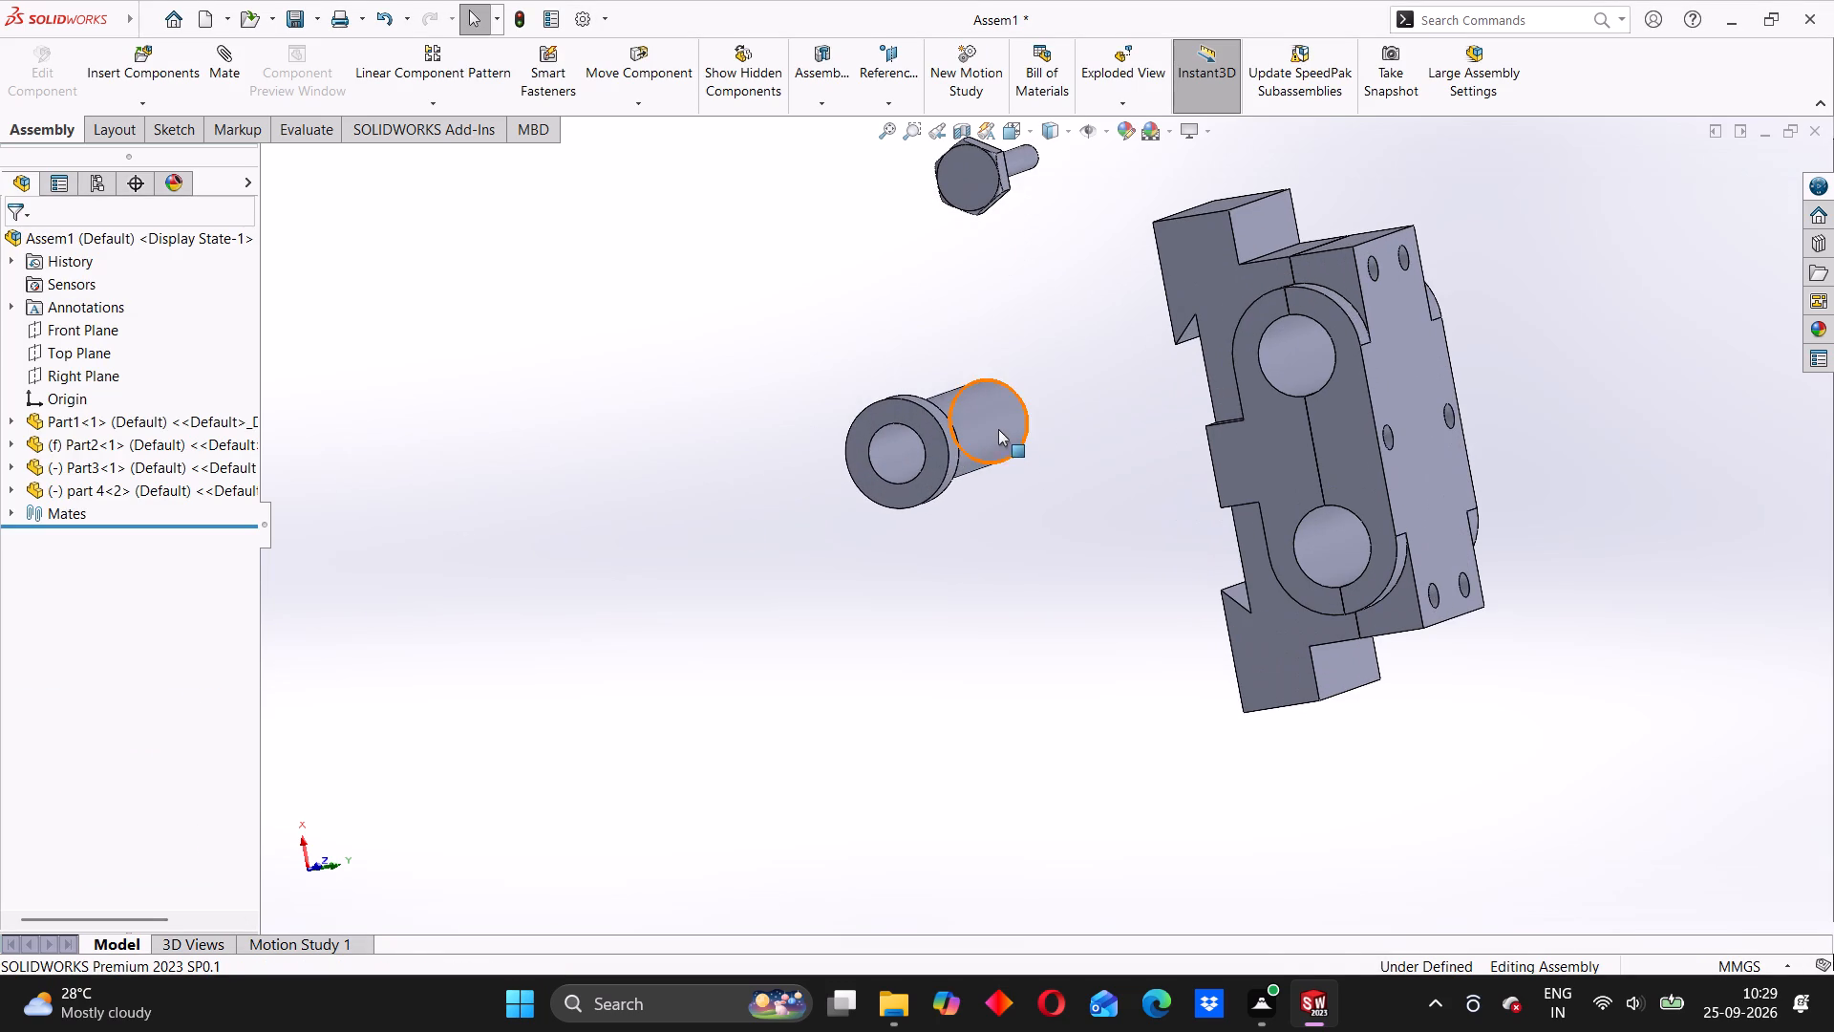
{"action": "left_click_drag", "start_coordinate": [997, 428], "coordinate": [1075, 464]}
Add a concentric mate between the part 4 pin's shaft and the lower bore of Part2.
{"action": "middle_click_drag", "start_coordinate": [1102, 618], "coordinate": [1055, 633]}
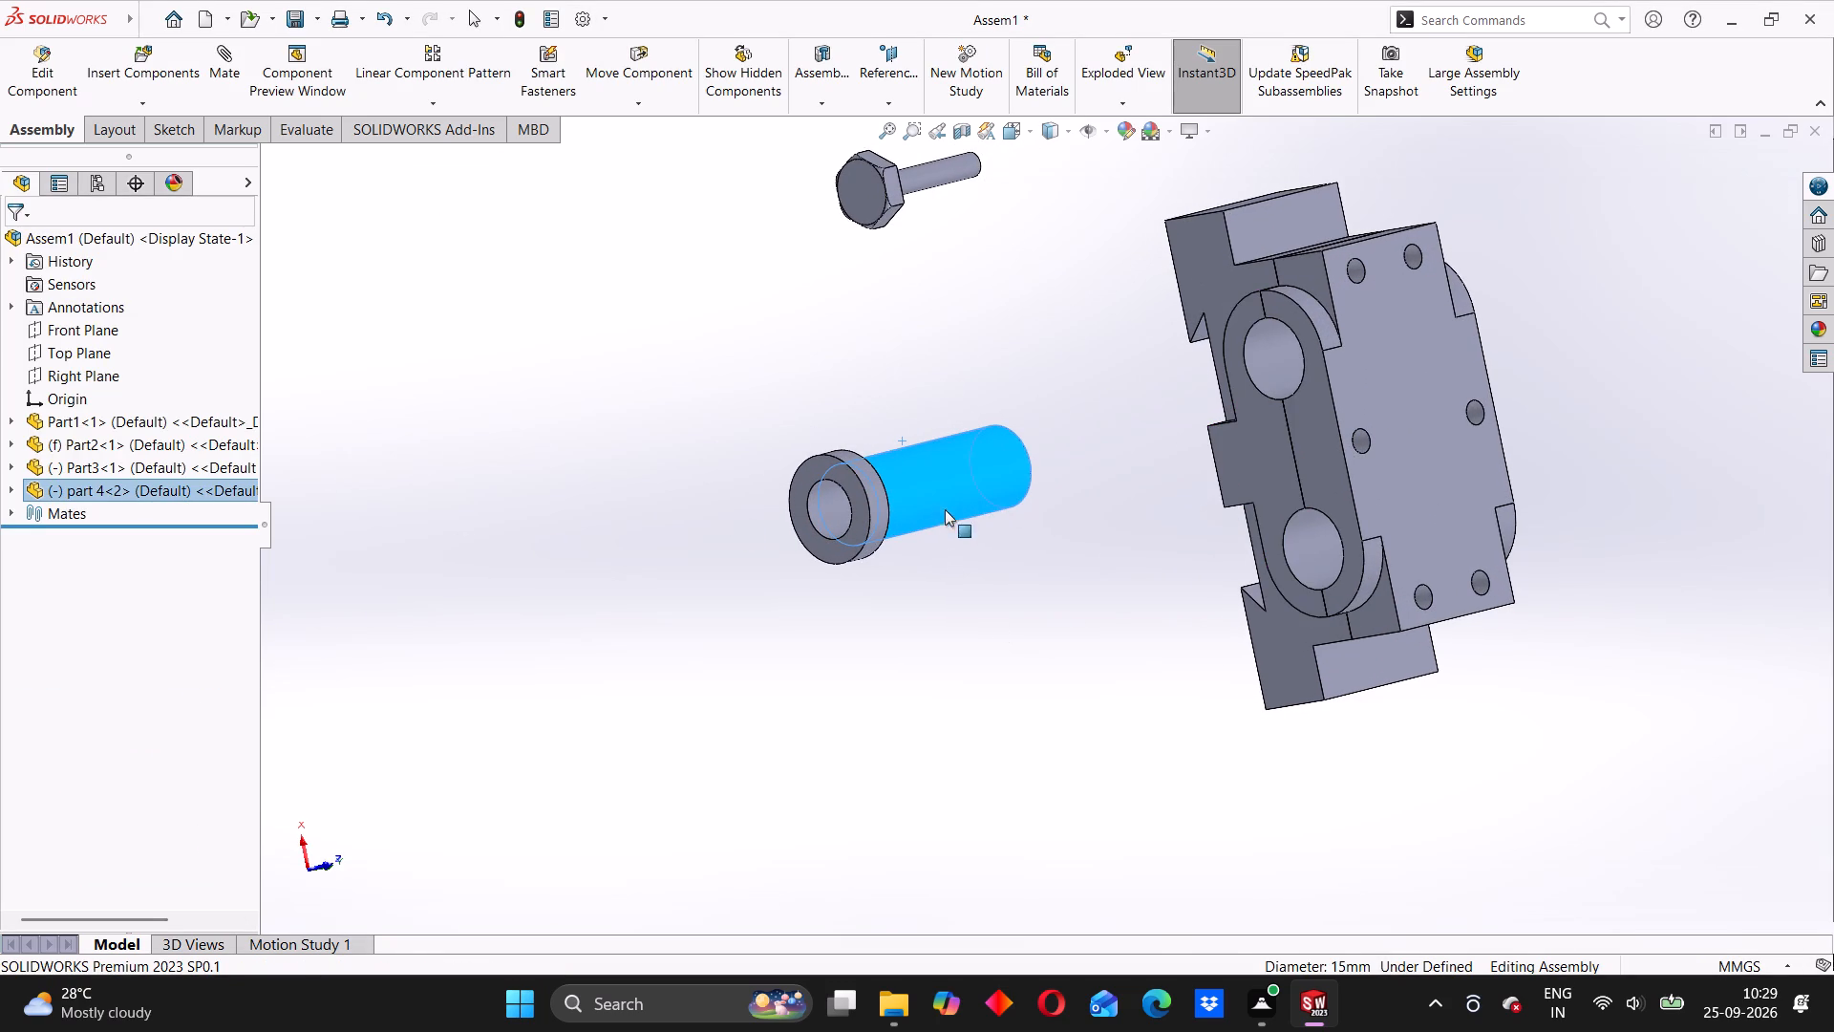
{"action": "right_click", "coordinate": [961, 489]}
{"action": "left_click", "coordinate": [1180, 269]}
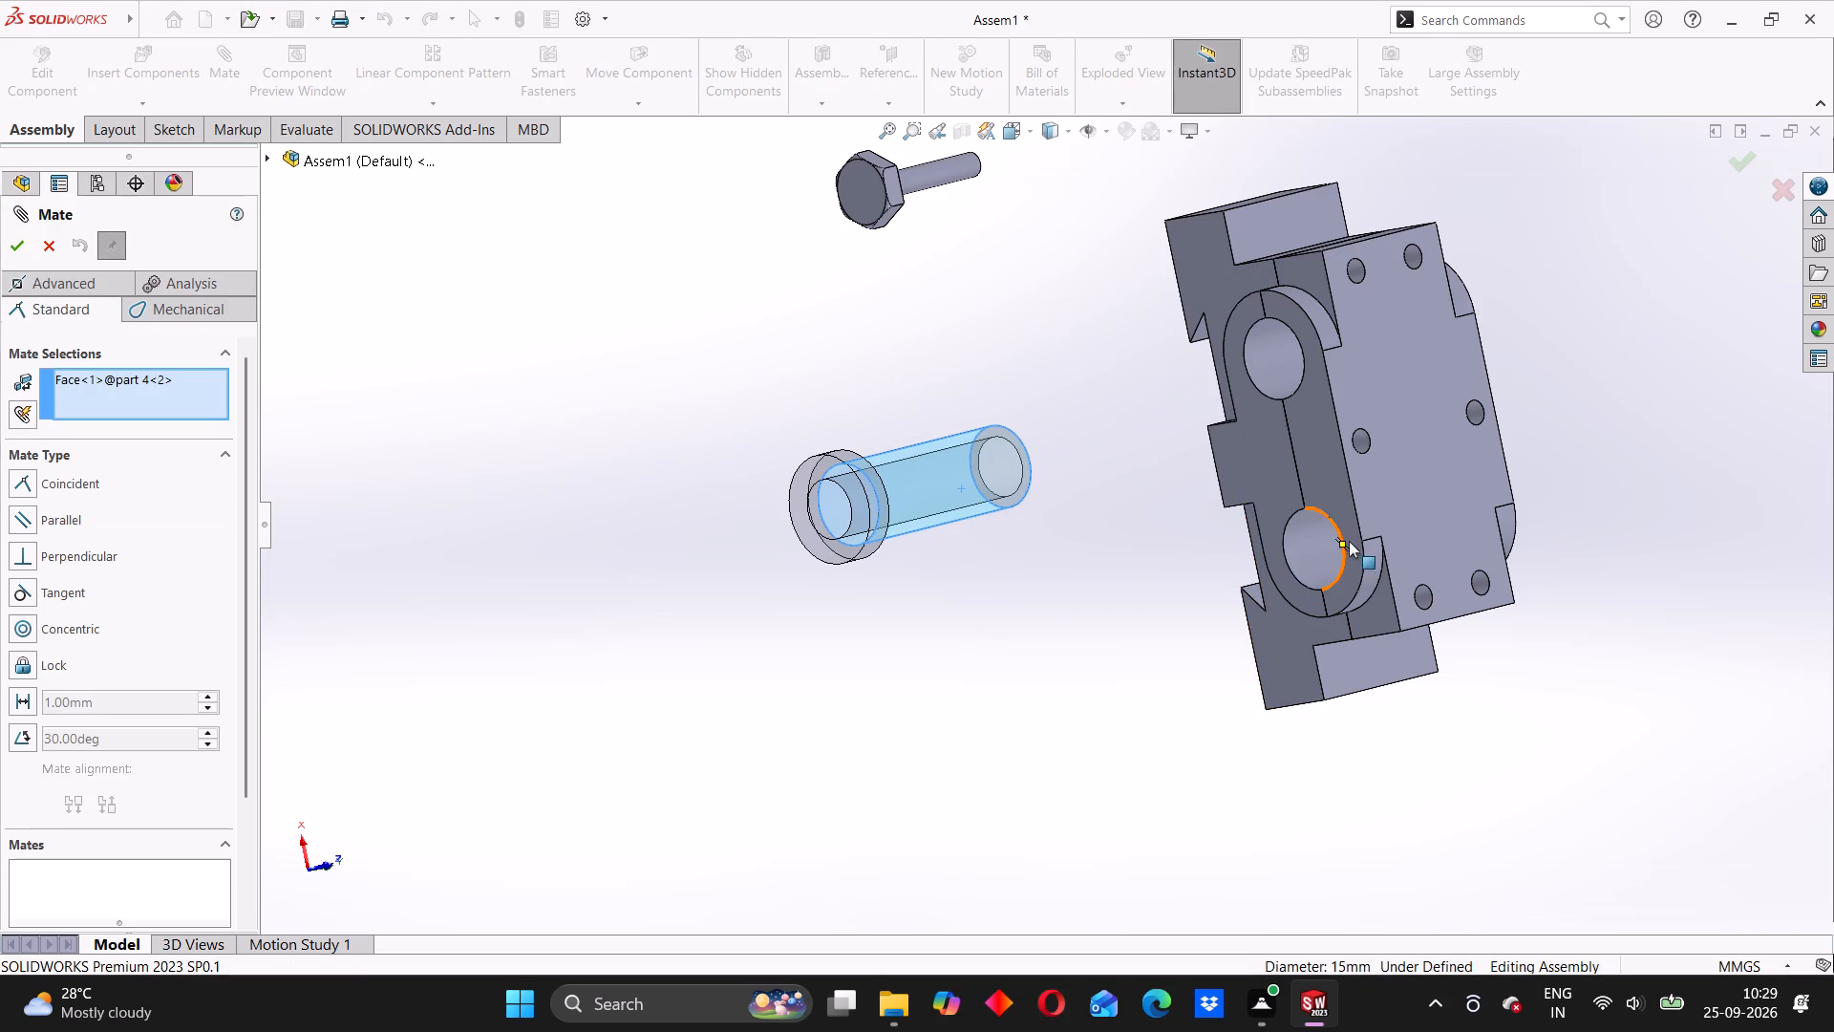
{"action": "left_click", "coordinate": [1319, 536]}
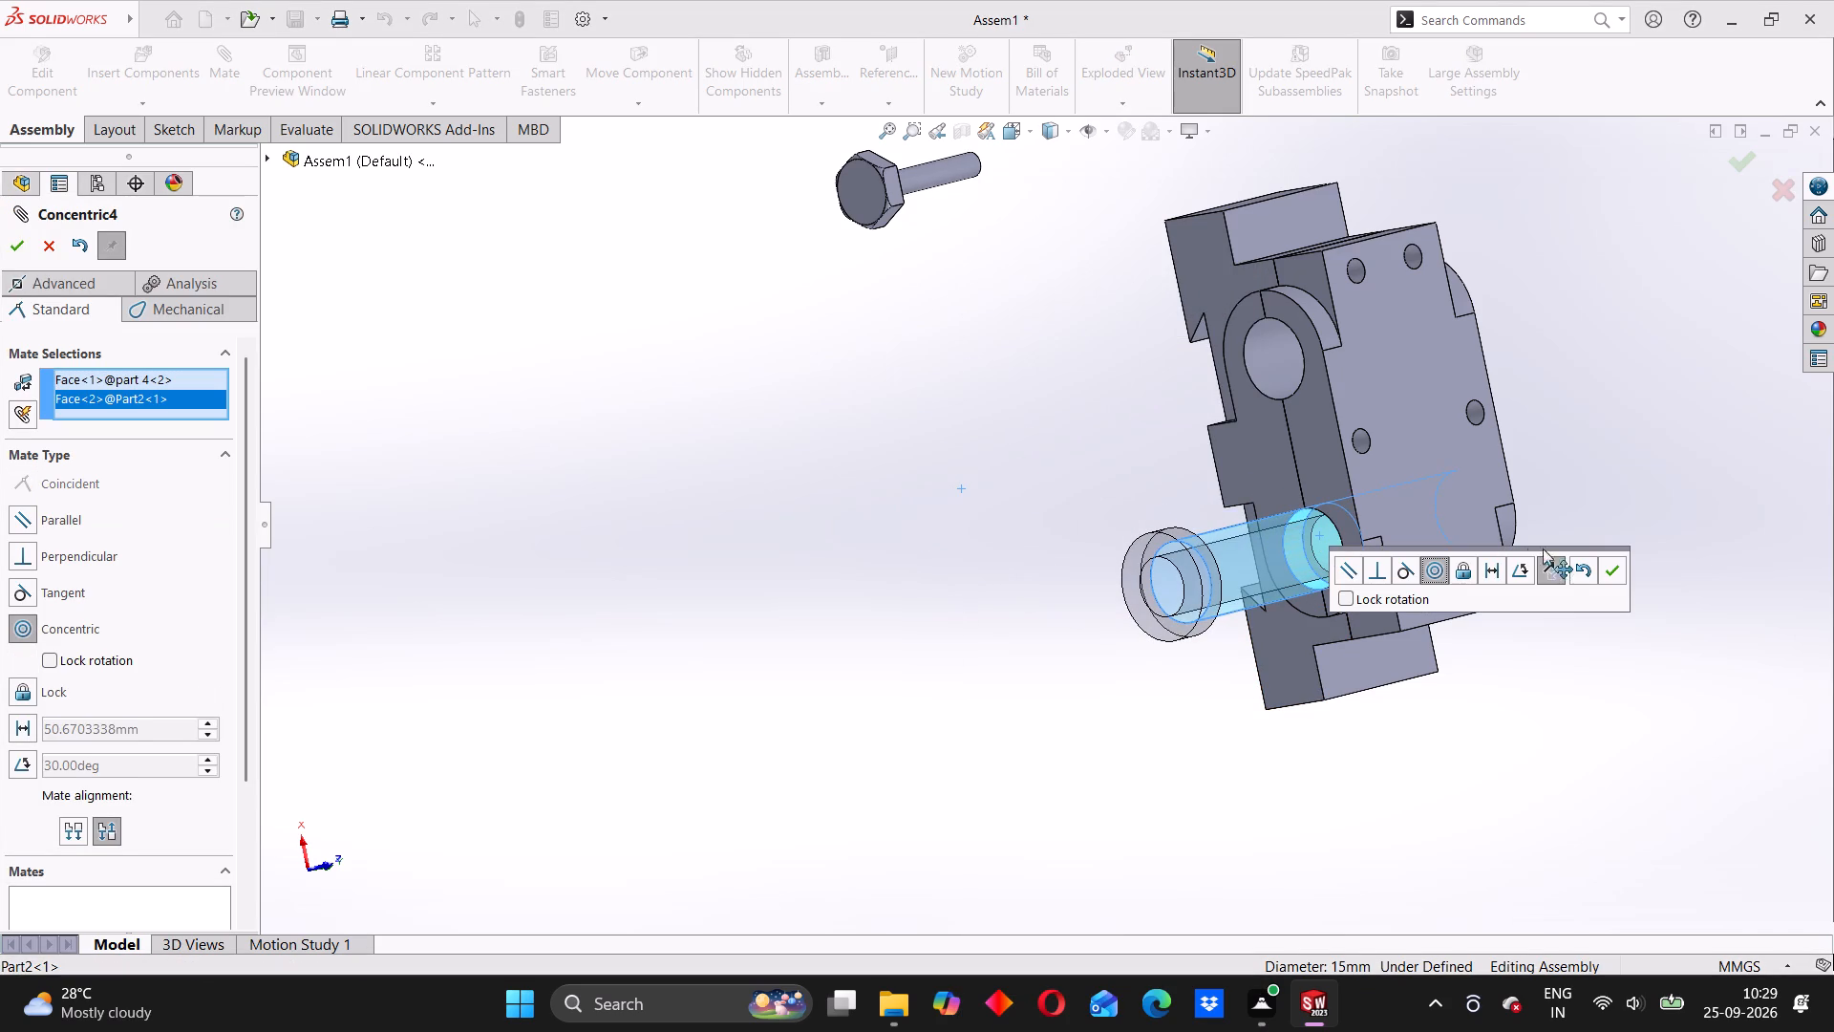
{"action": "left_click", "coordinate": [1612, 574]}
Add a coincident mate between the shaft-side face of the pin's collar and Part1's front face around the lower bore.
{"action": "middle_click_drag", "start_coordinate": [1488, 686], "coordinate": [1378, 686]}
{"action": "middle_click_drag", "start_coordinate": [1041, 699], "coordinate": [955, 722]}
{"action": "scroll", "coordinate": [1045, 605], "scroll_direction": "down", "scroll_amount": 7}
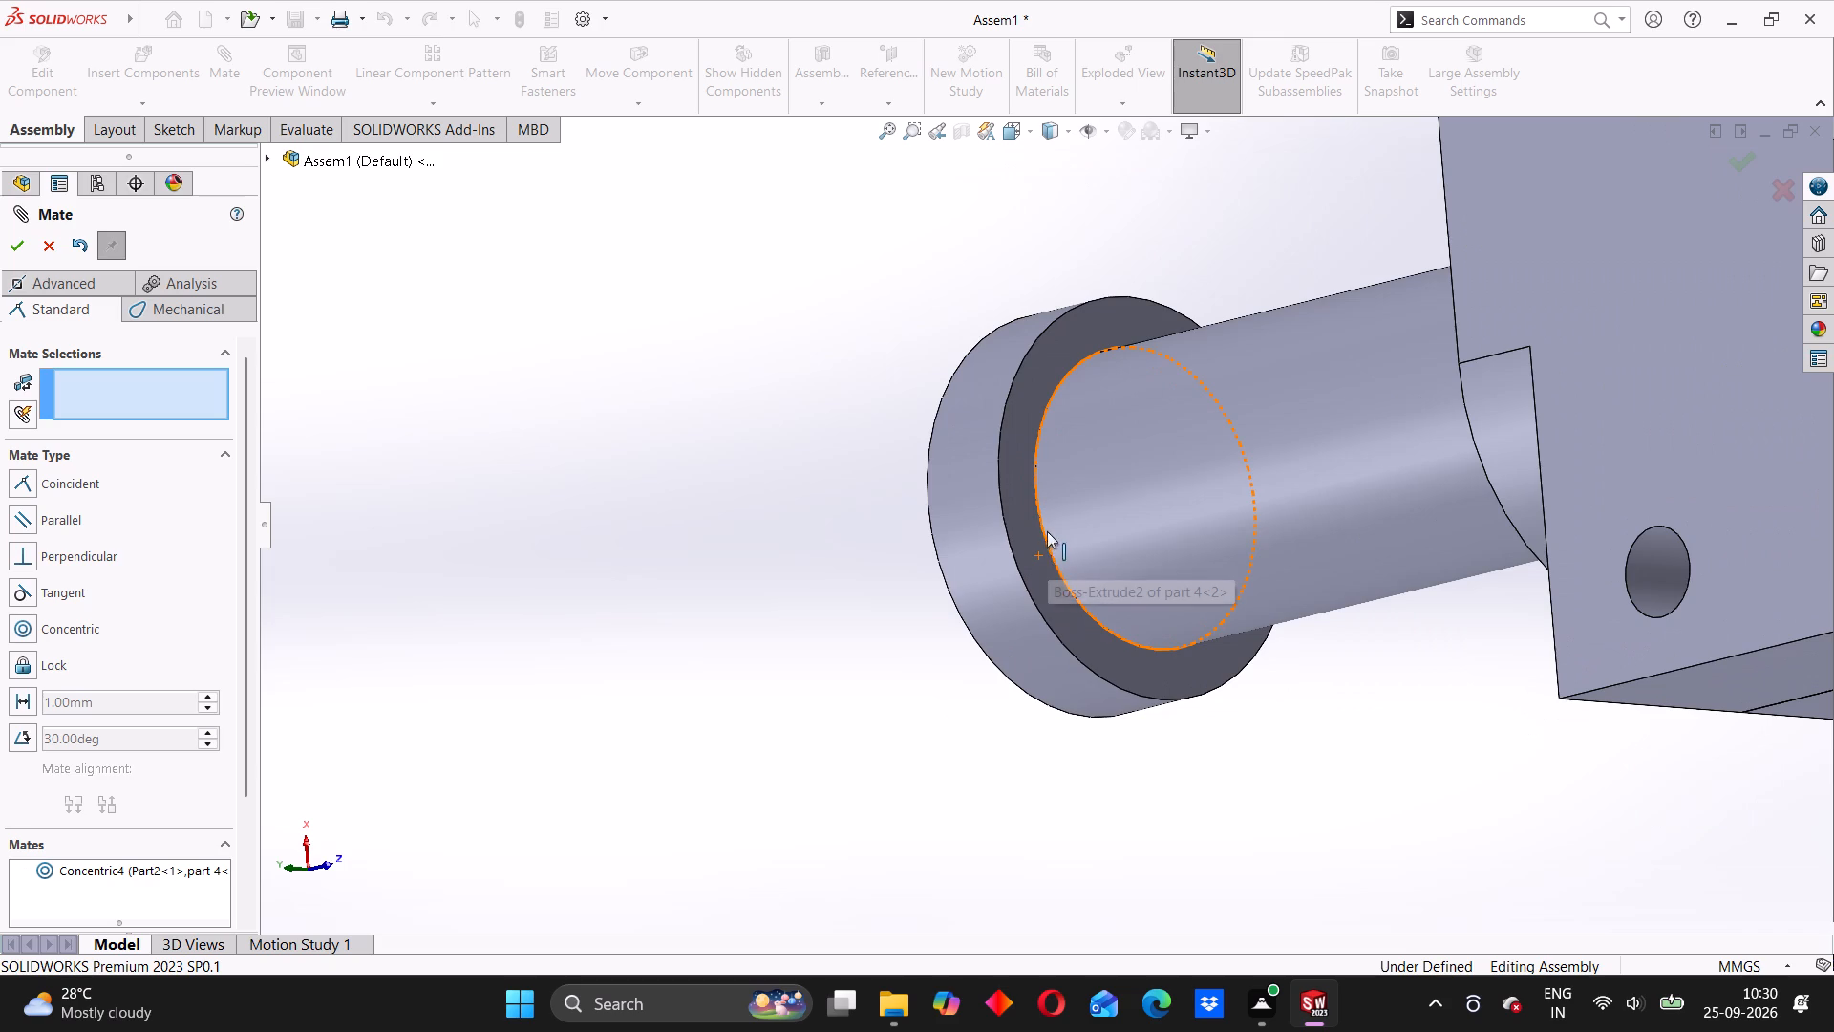
{"action": "left_click", "coordinate": [1013, 472]}
{"action": "middle_click_drag", "start_coordinate": [1217, 678], "coordinate": [1271, 670]}
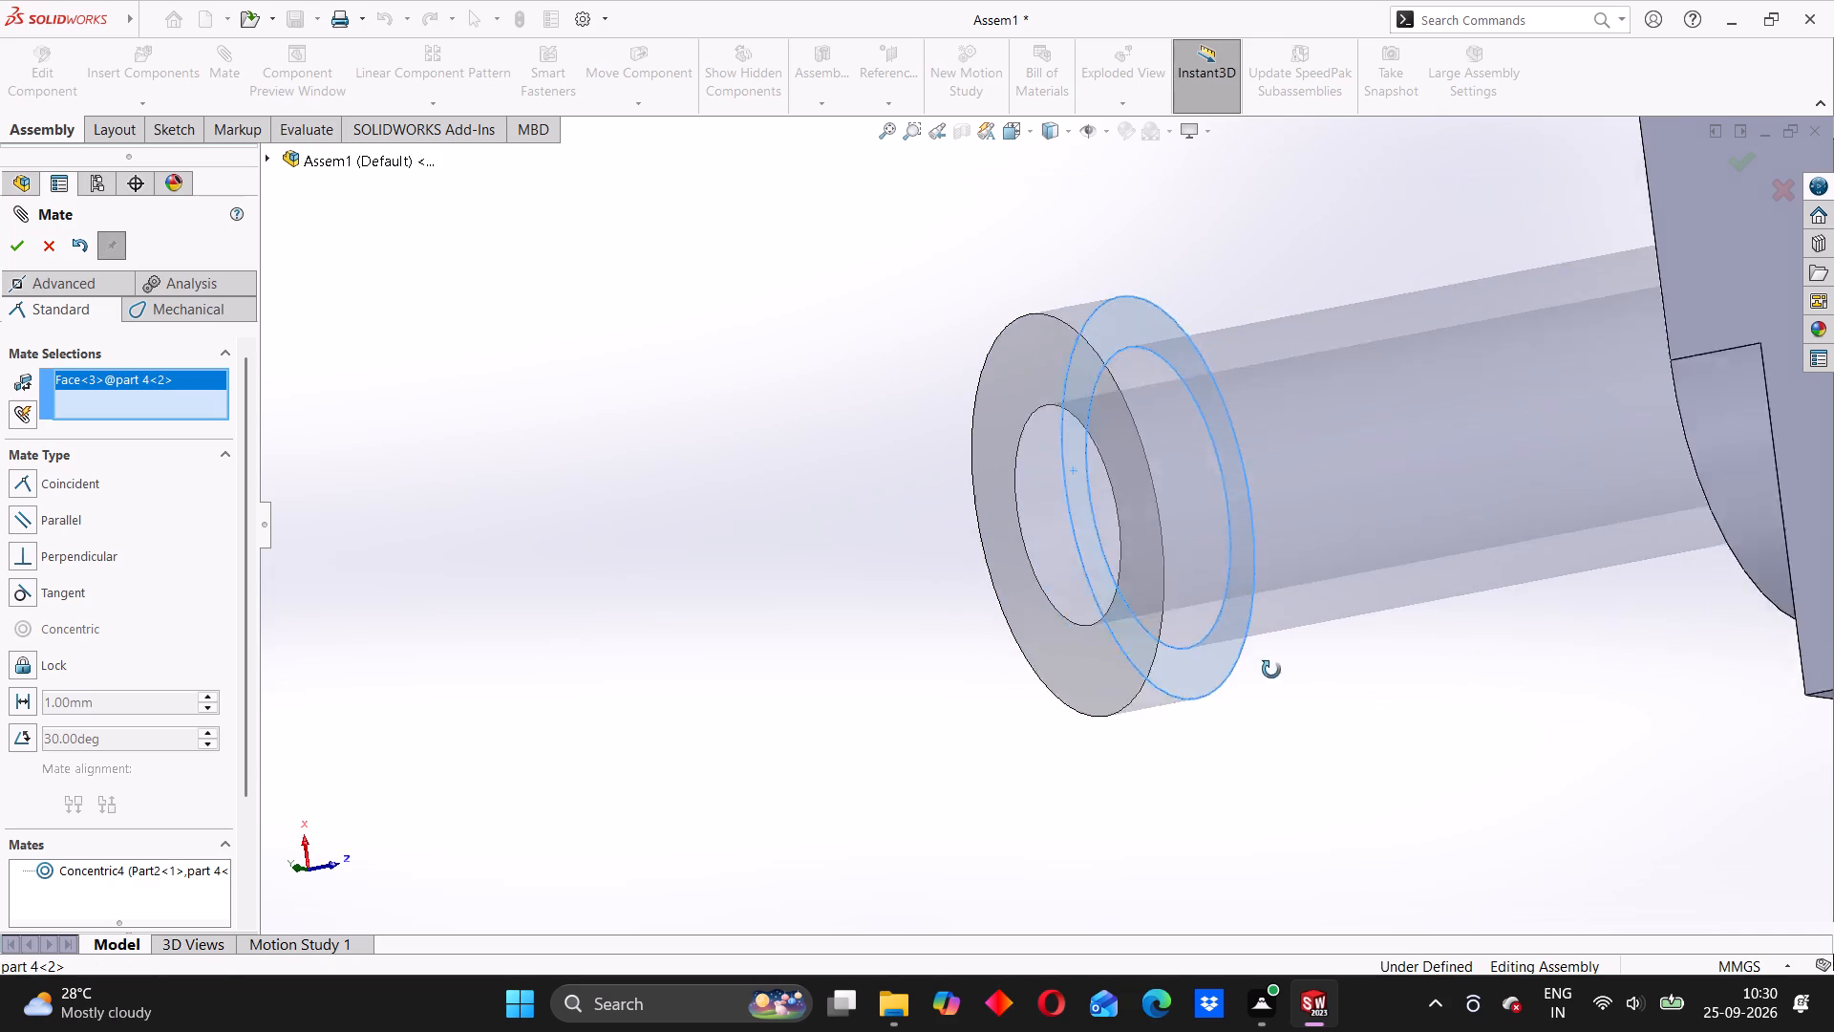
{"action": "middle_click_drag", "start_coordinate": [1271, 670], "coordinate": [1376, 624]}
{"action": "scroll", "coordinate": [1537, 598], "scroll_direction": "up", "scroll_amount": 2}
{"action": "left_click", "coordinate": [1640, 534]}
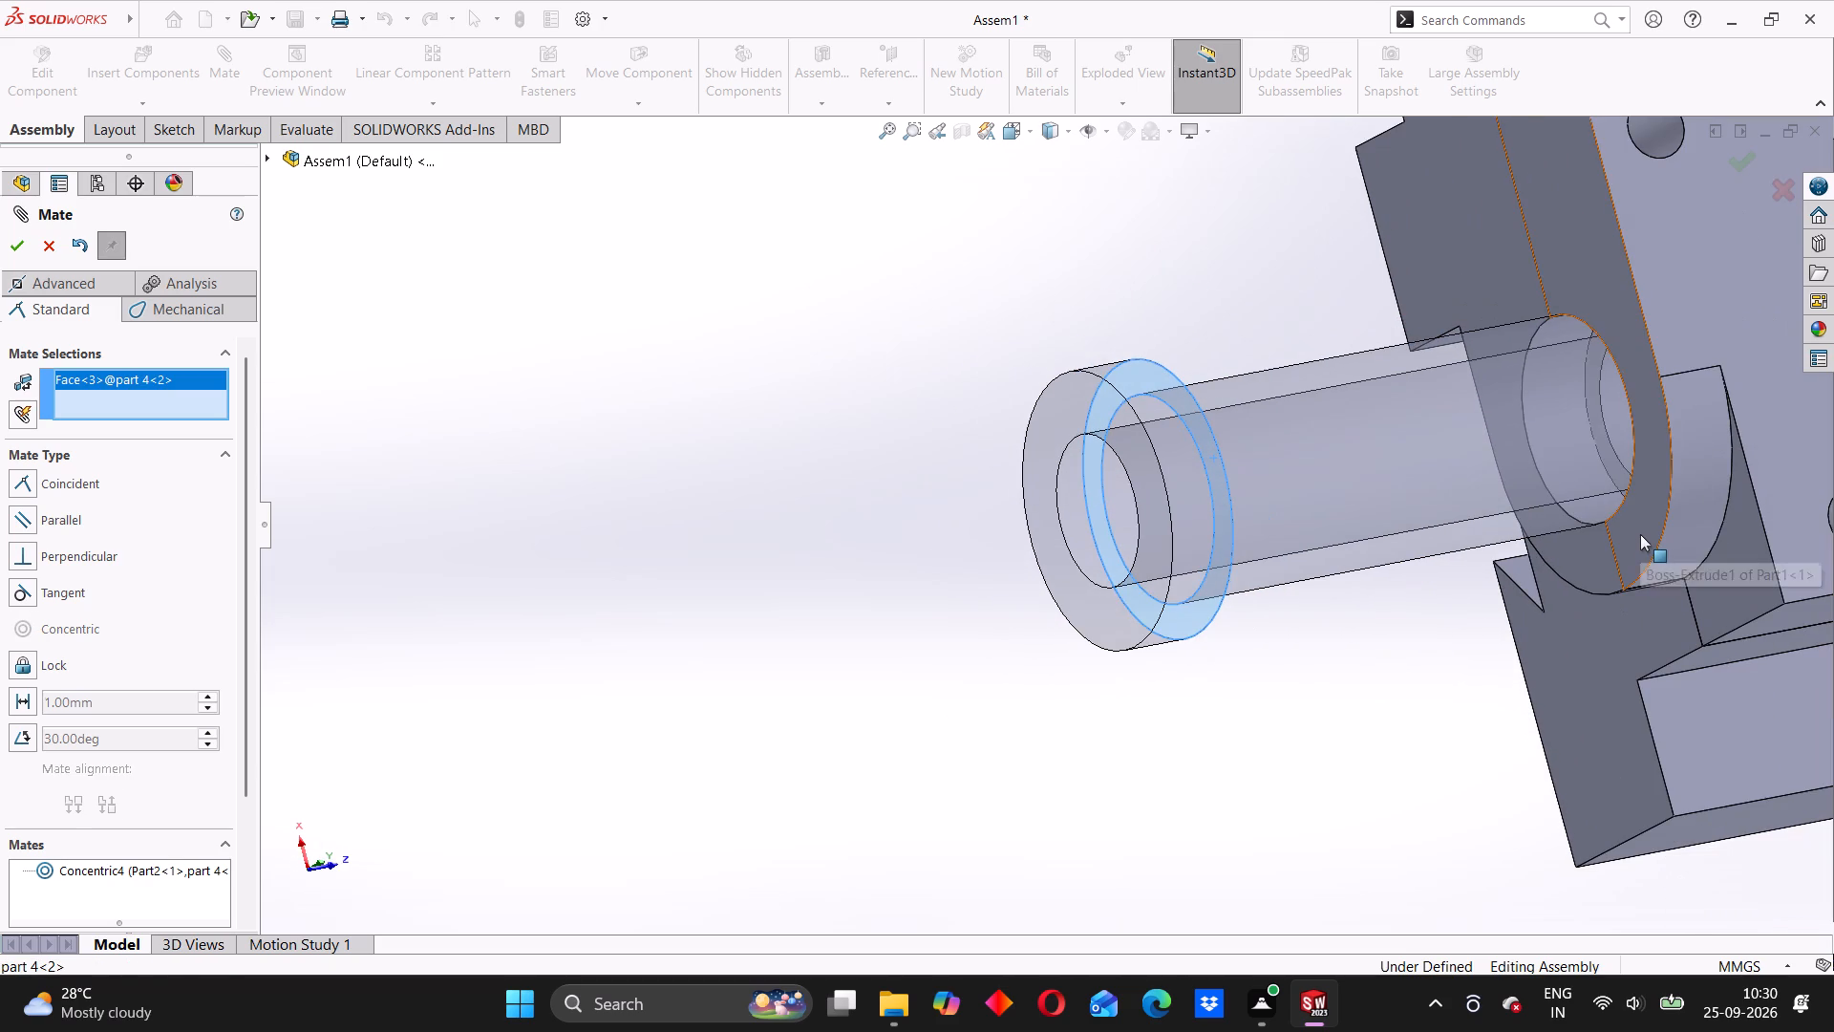
{"action": "left_click", "coordinate": [1805, 571]}
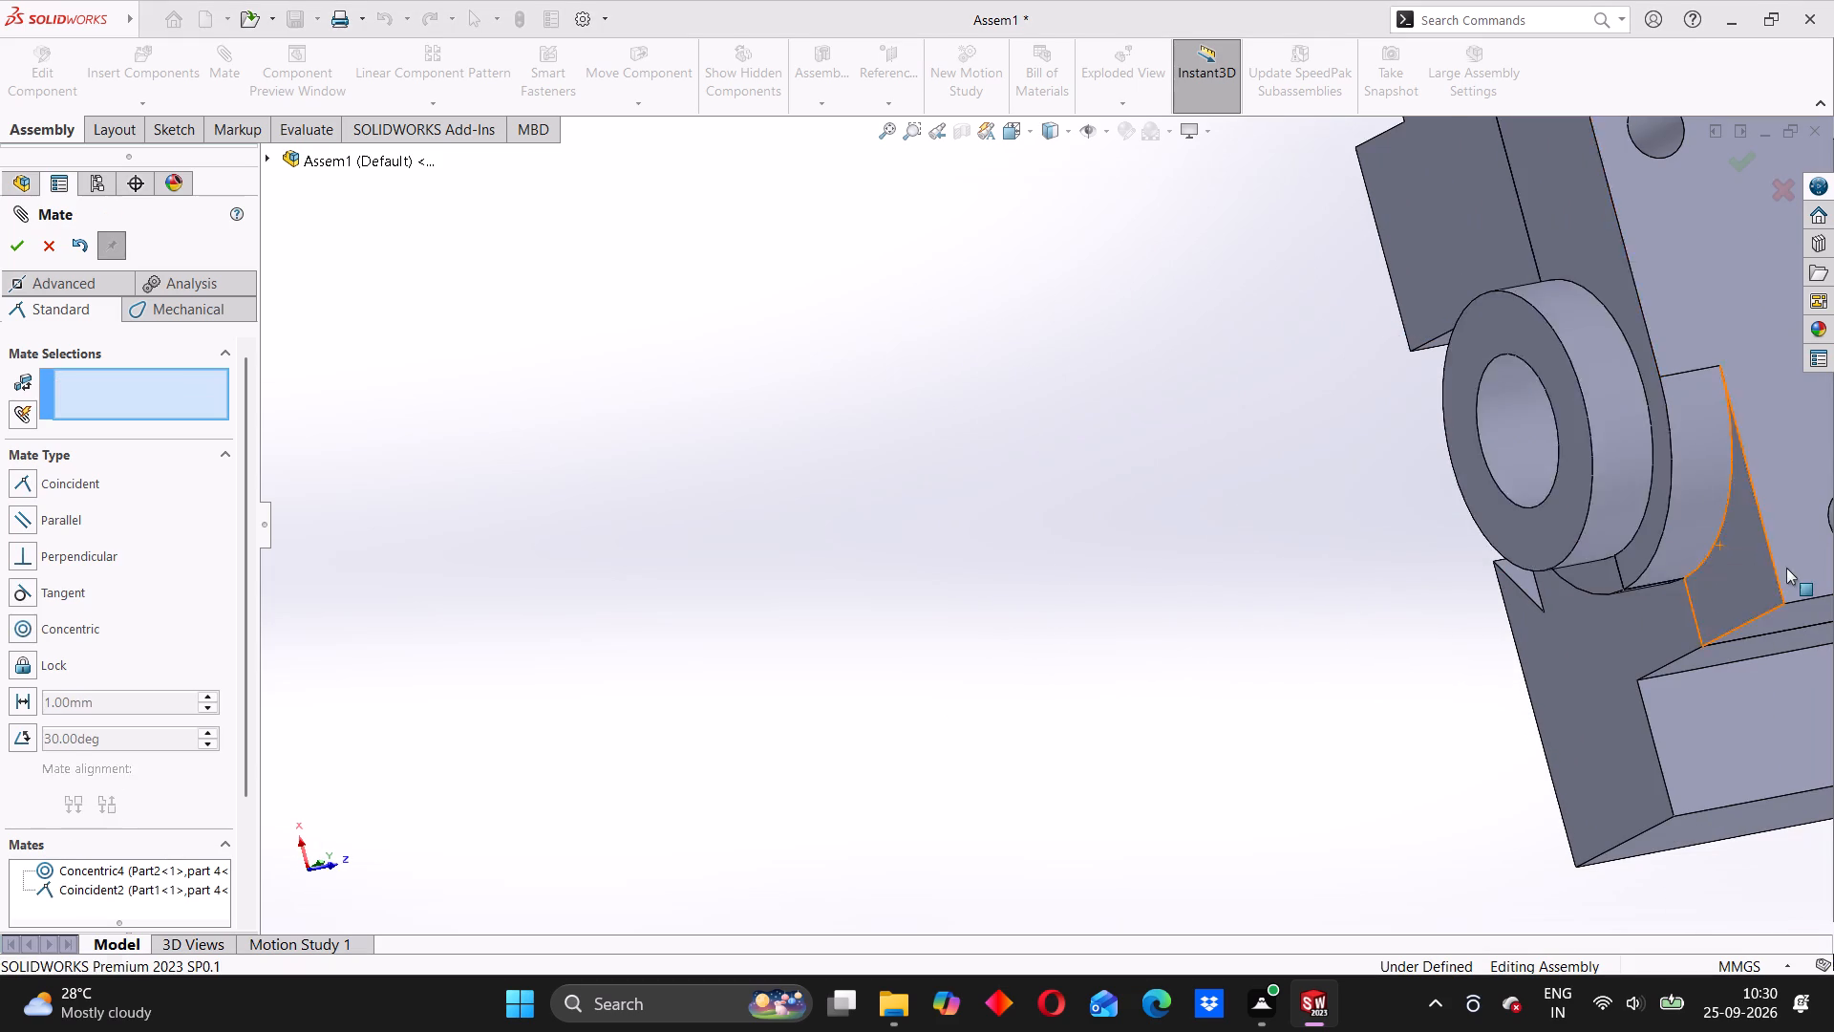
{"action": "scroll", "coordinate": [1455, 498], "scroll_direction": "up", "scroll_amount": 5}
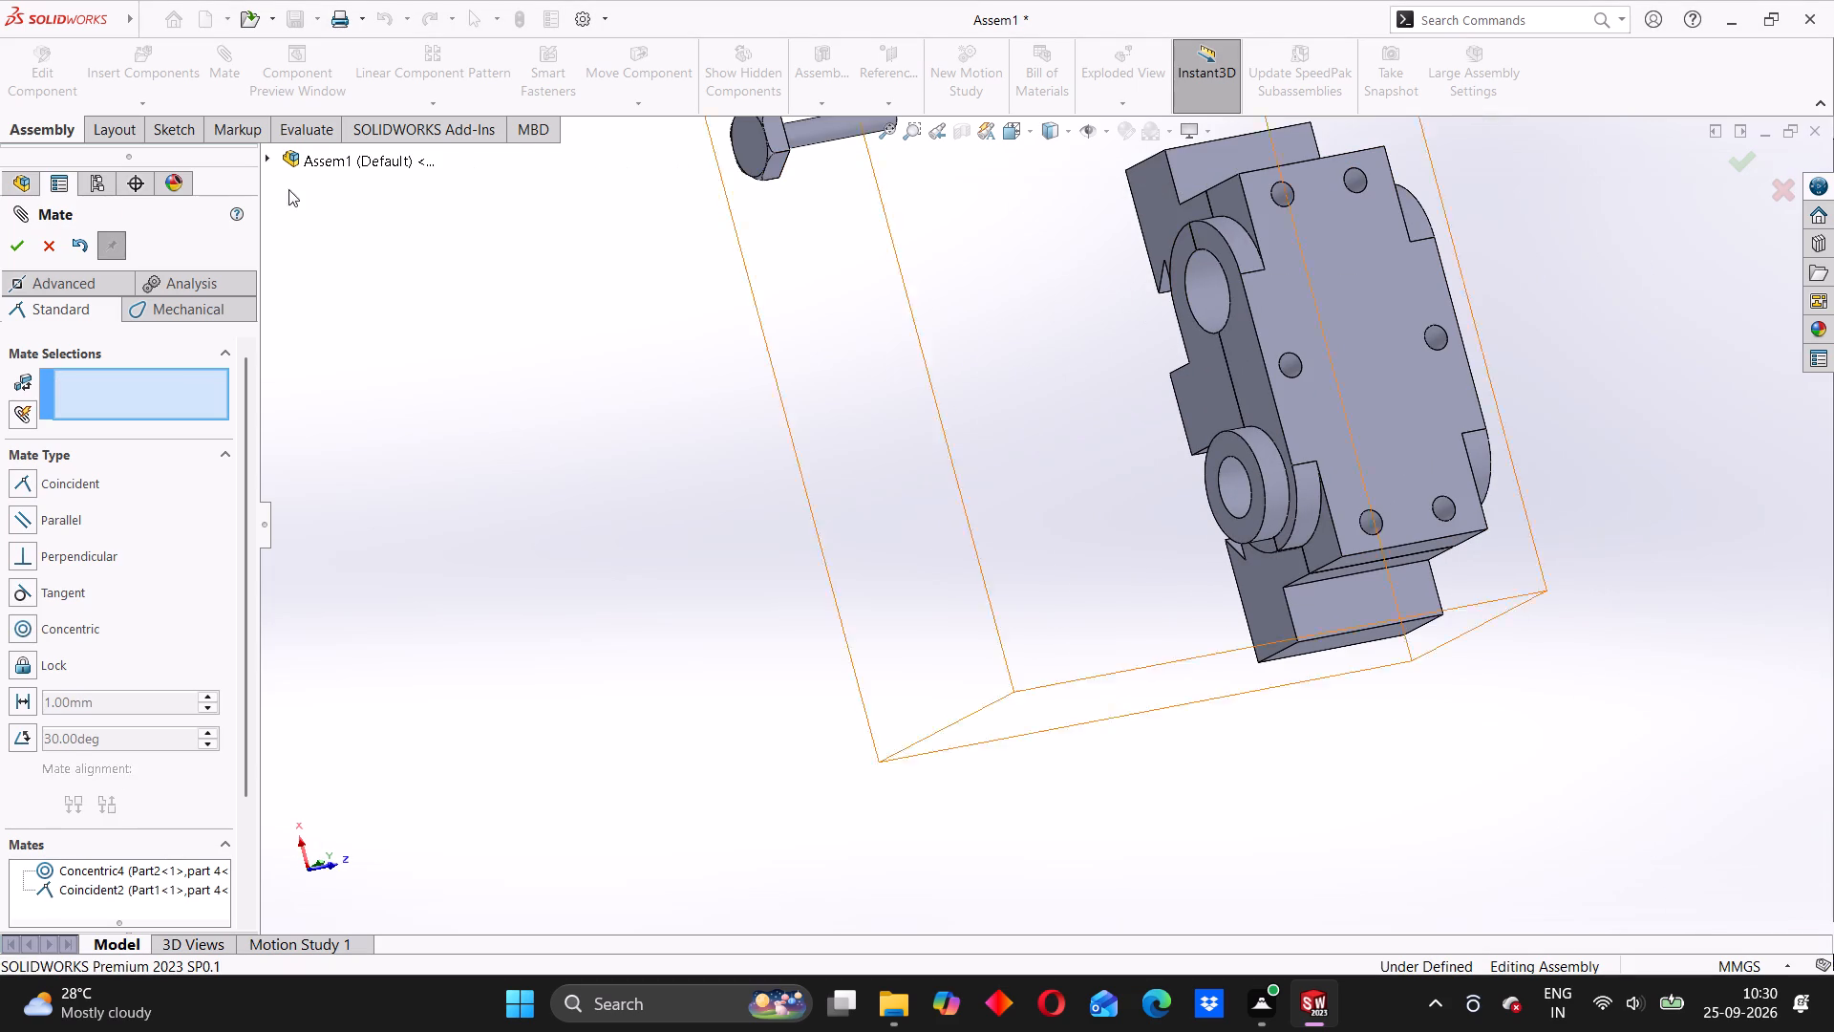
{"action": "left_click", "coordinate": [45, 252]}
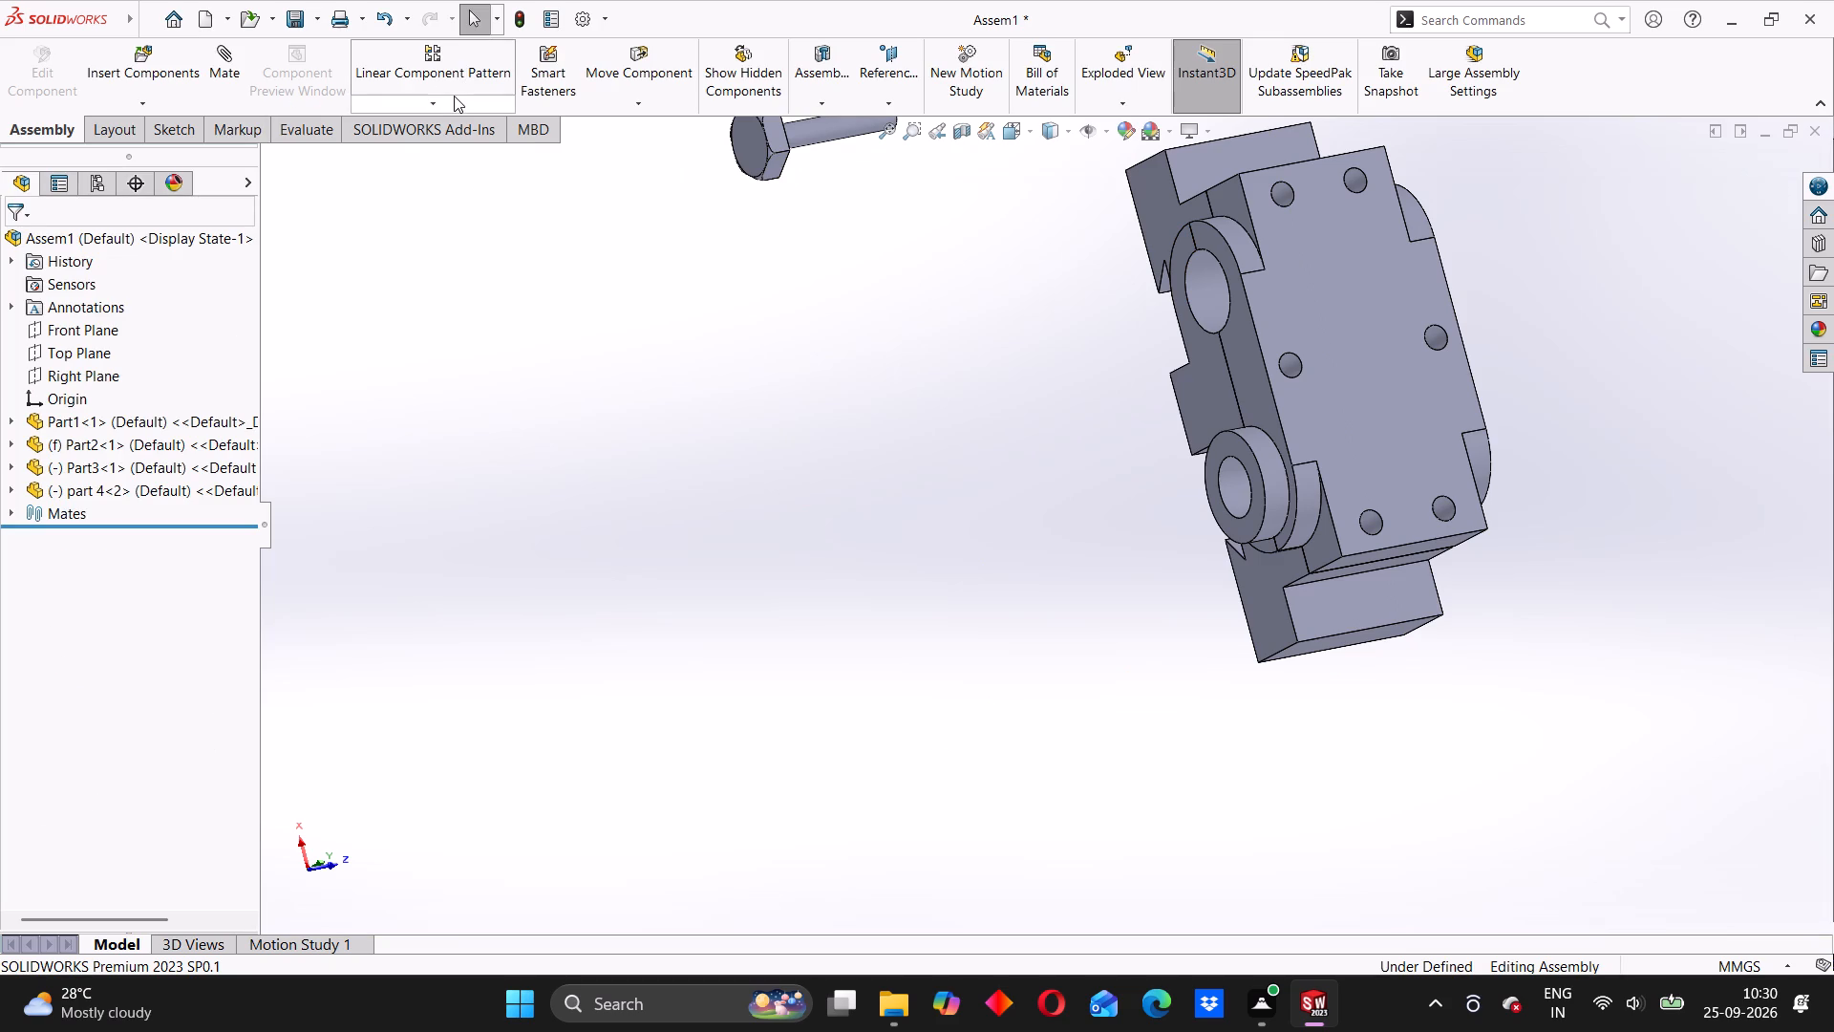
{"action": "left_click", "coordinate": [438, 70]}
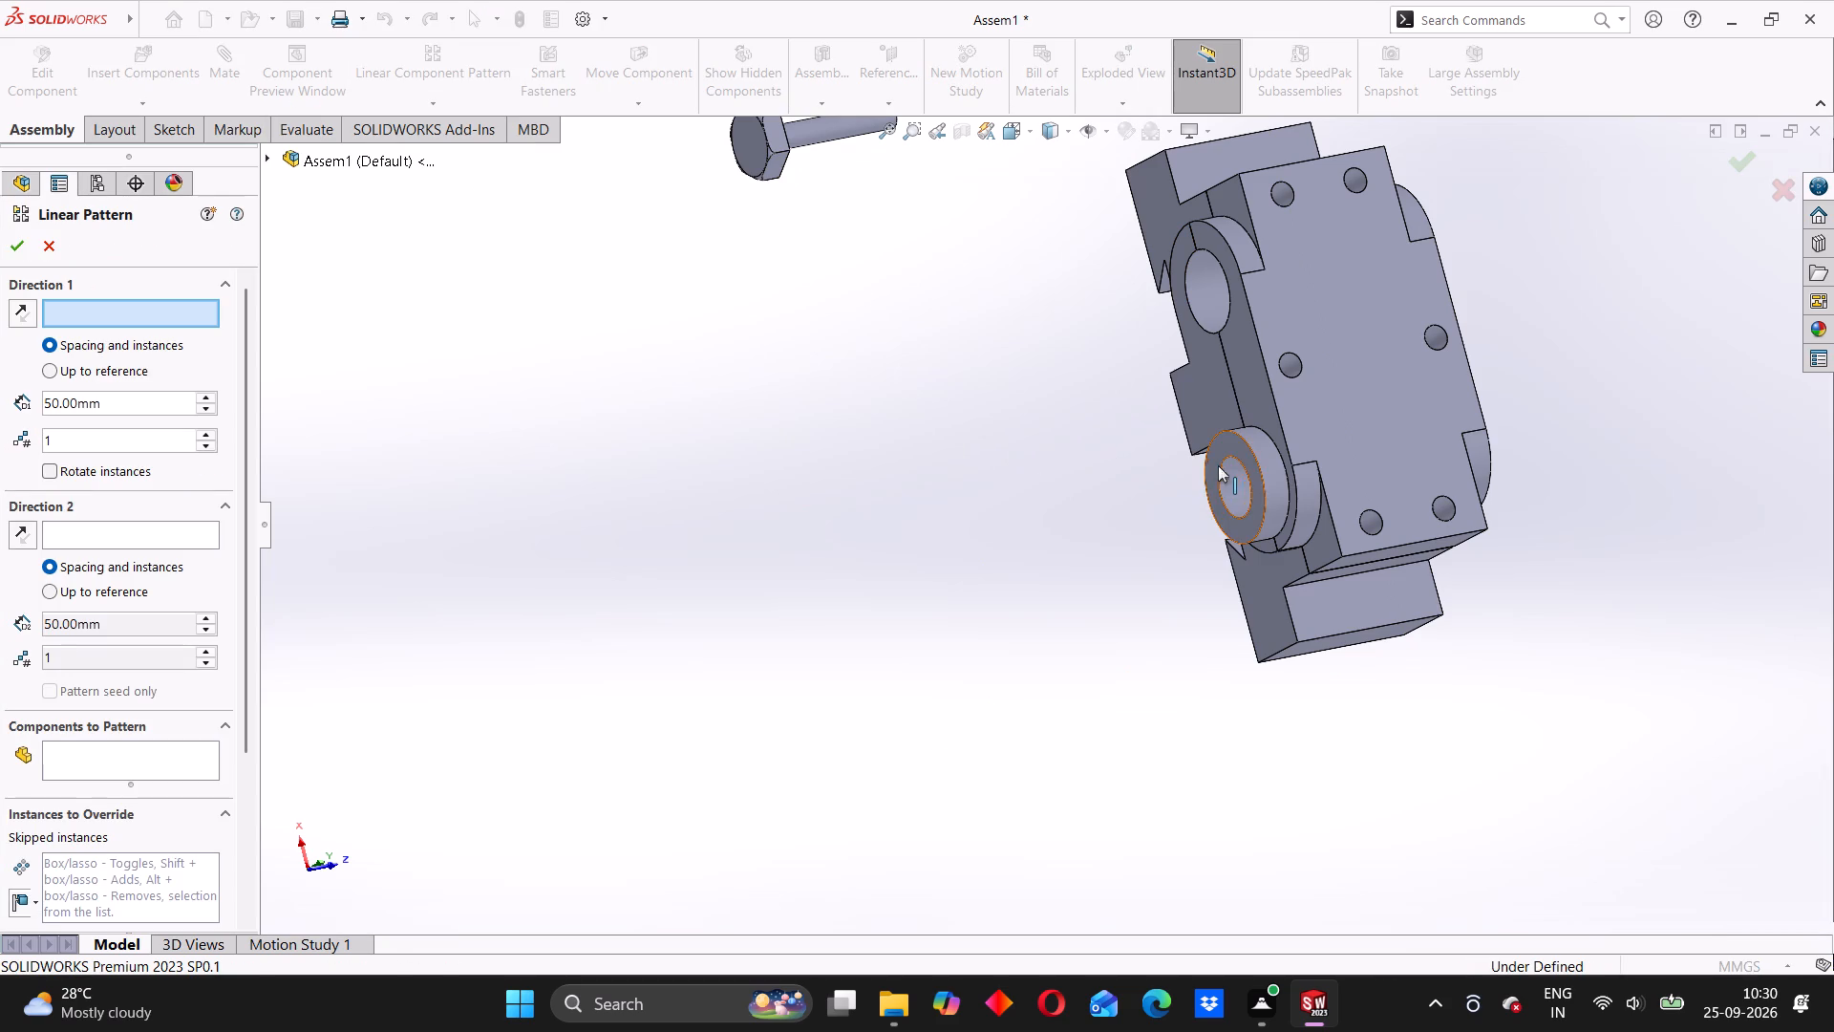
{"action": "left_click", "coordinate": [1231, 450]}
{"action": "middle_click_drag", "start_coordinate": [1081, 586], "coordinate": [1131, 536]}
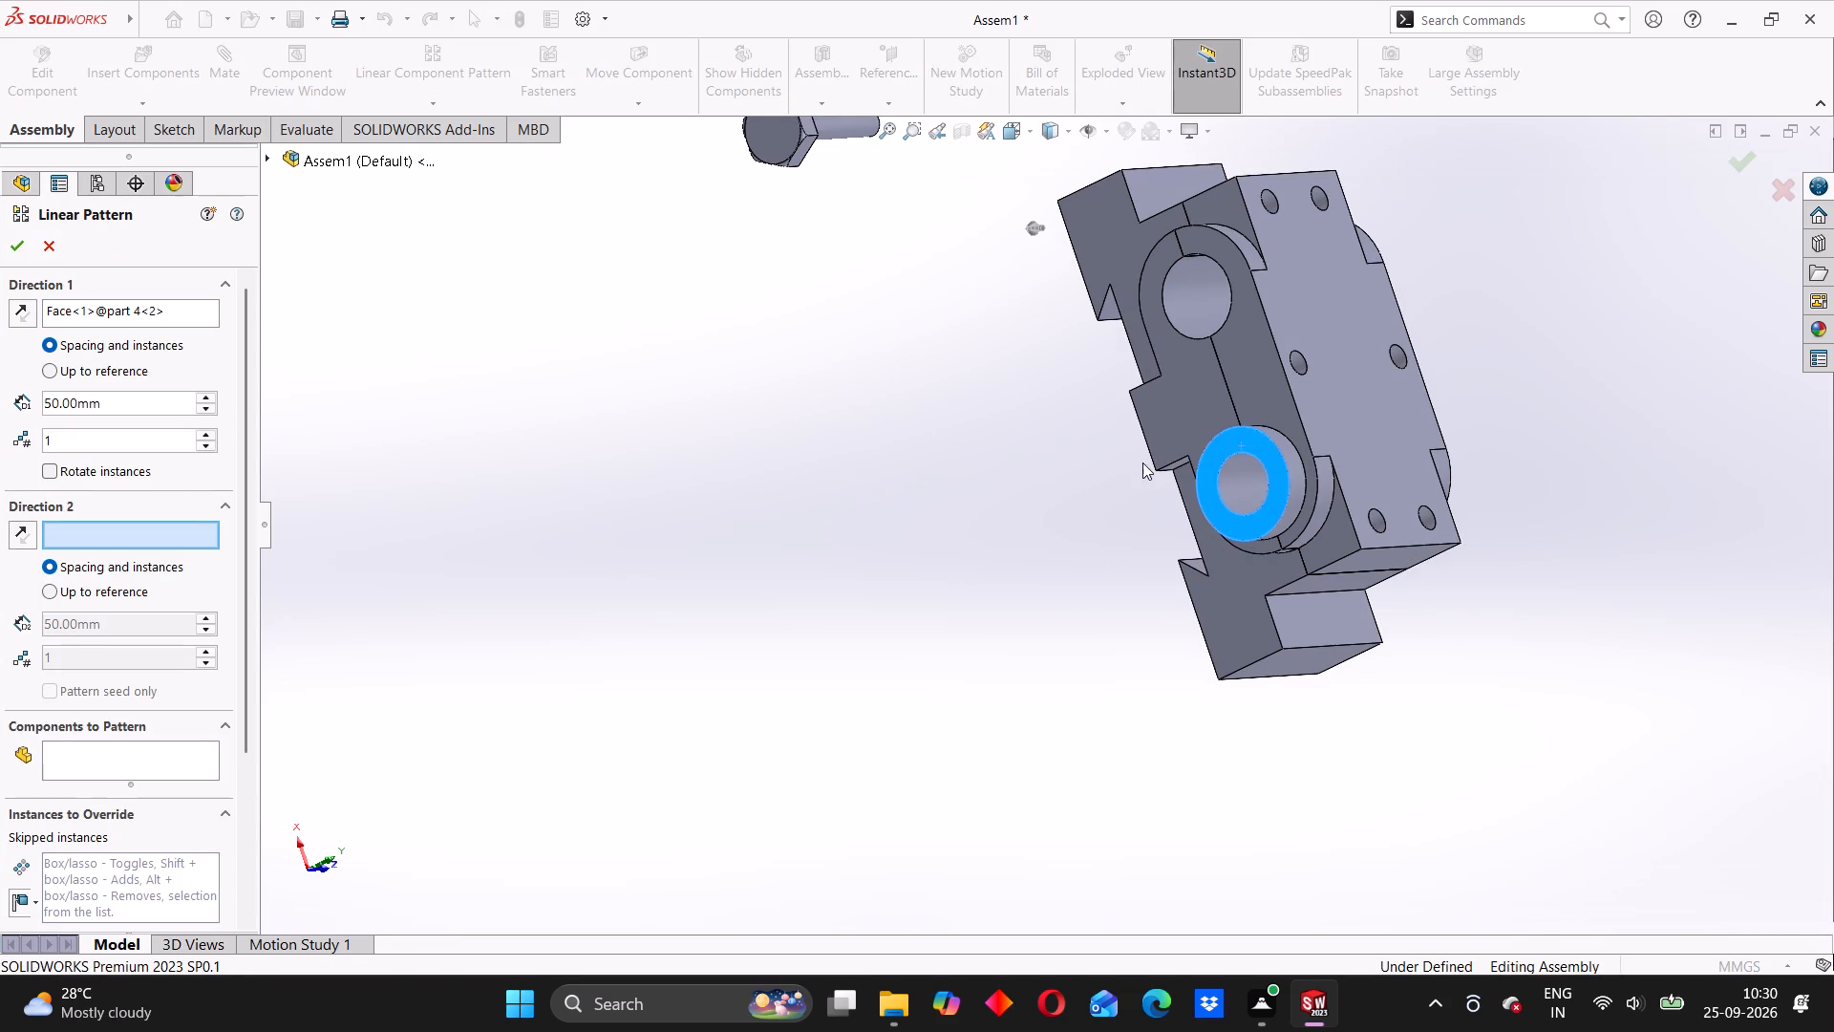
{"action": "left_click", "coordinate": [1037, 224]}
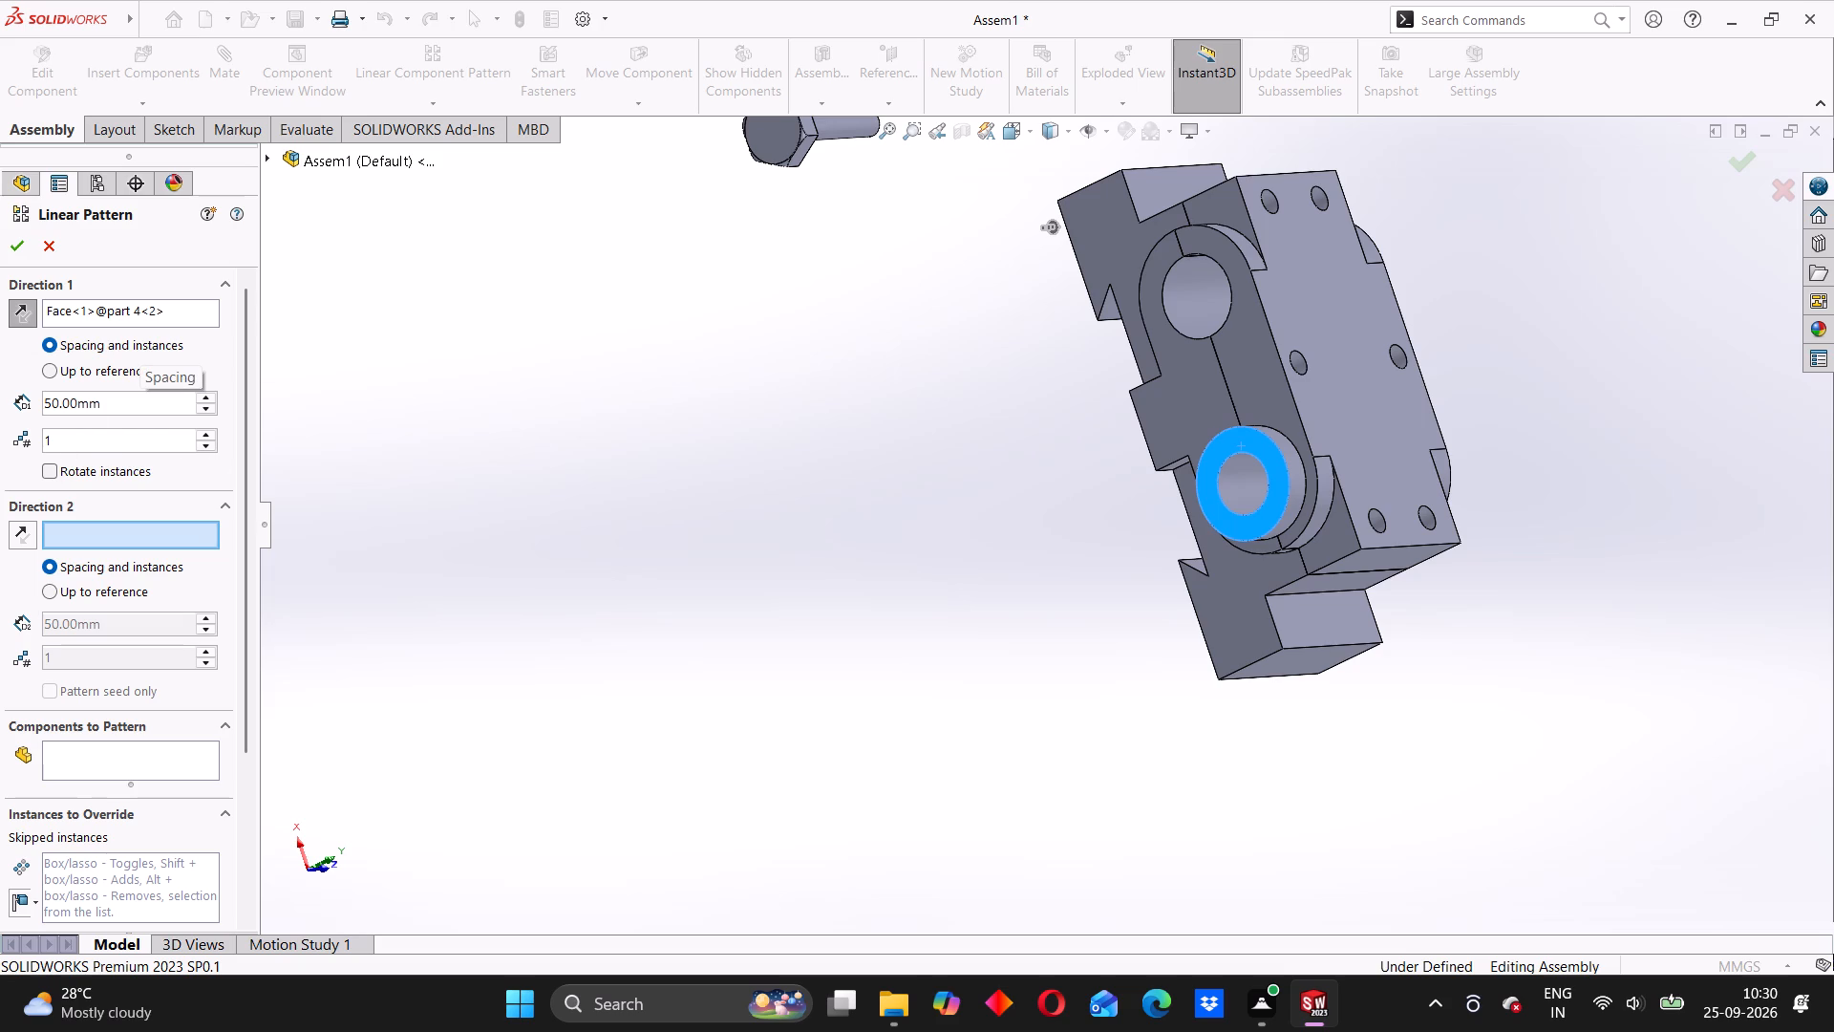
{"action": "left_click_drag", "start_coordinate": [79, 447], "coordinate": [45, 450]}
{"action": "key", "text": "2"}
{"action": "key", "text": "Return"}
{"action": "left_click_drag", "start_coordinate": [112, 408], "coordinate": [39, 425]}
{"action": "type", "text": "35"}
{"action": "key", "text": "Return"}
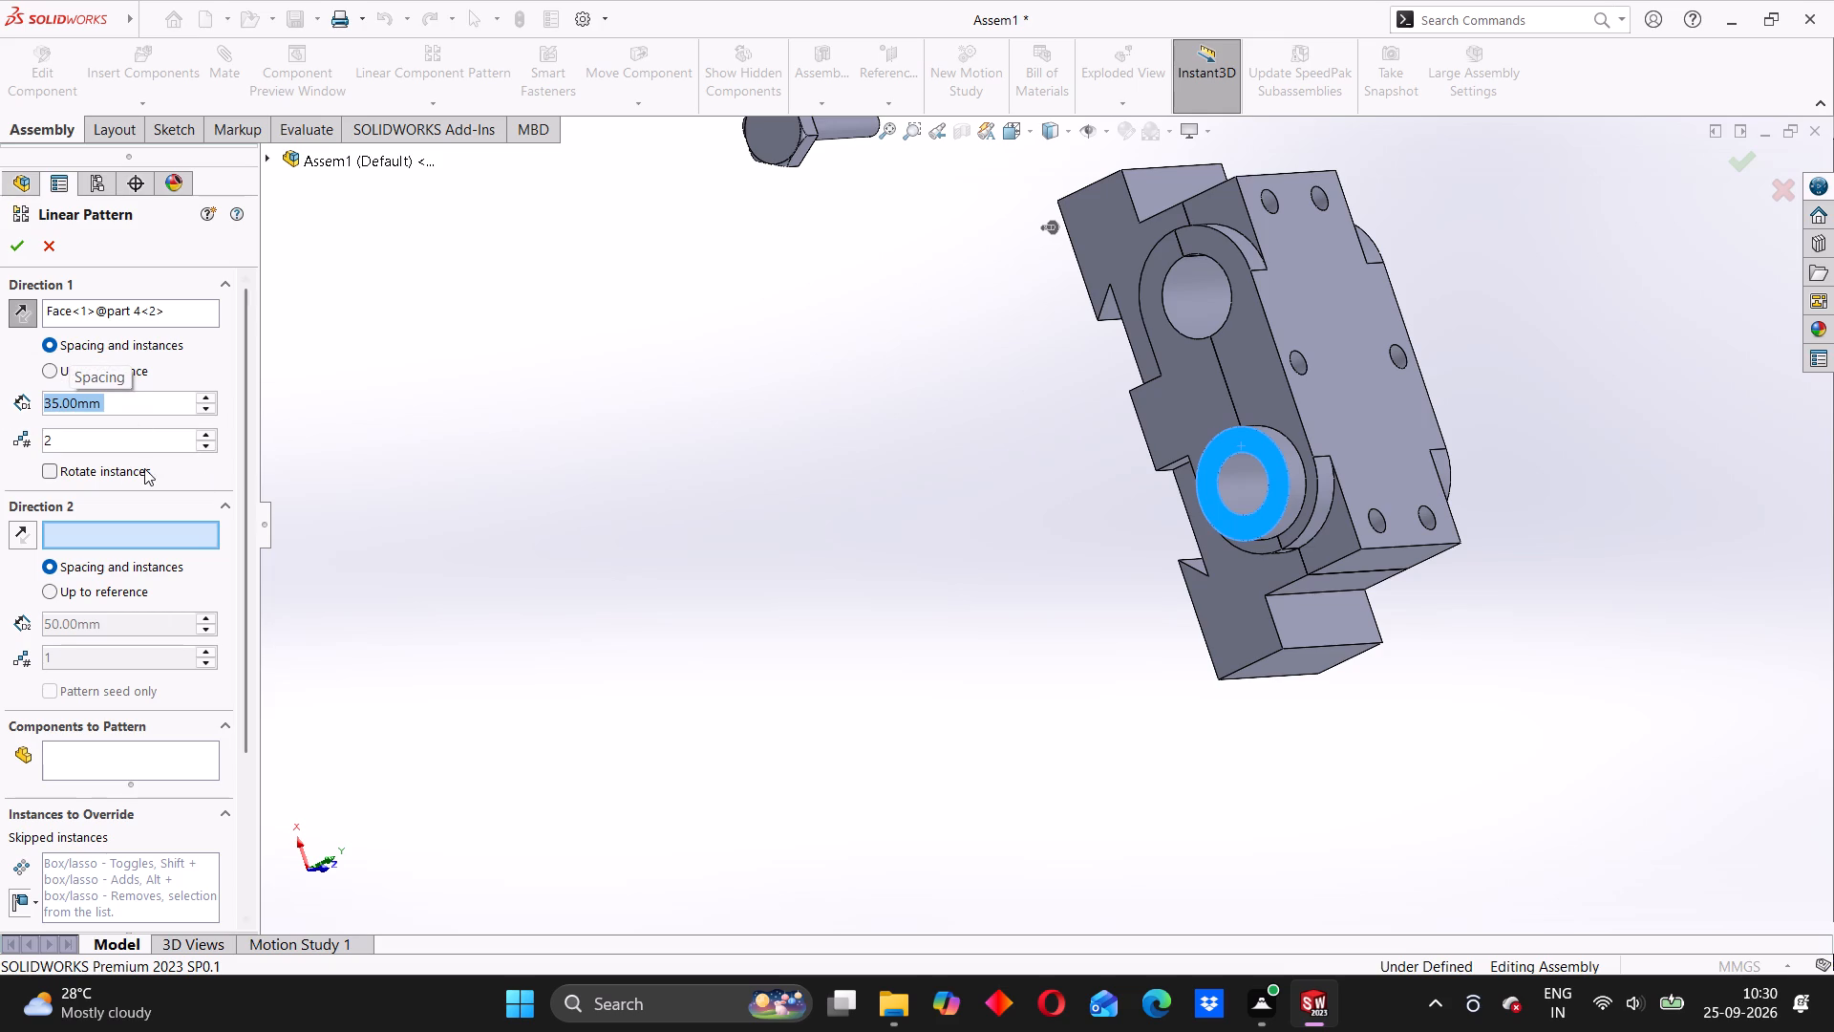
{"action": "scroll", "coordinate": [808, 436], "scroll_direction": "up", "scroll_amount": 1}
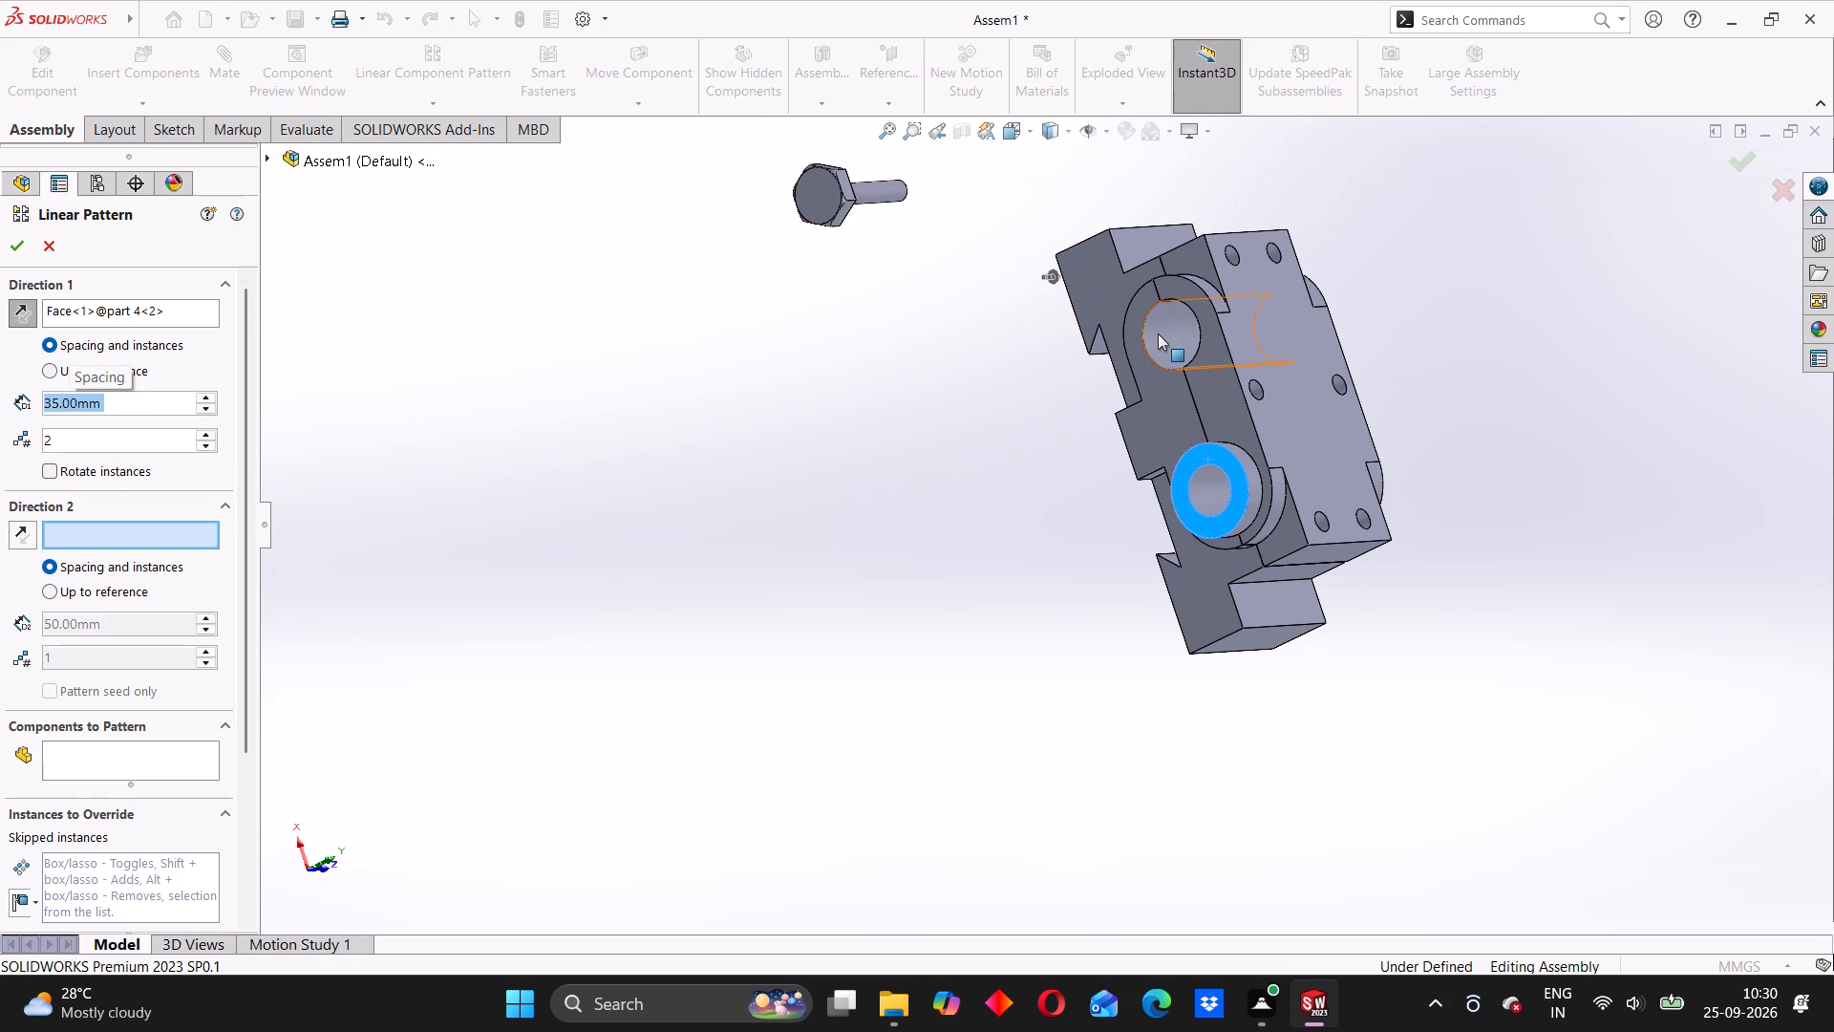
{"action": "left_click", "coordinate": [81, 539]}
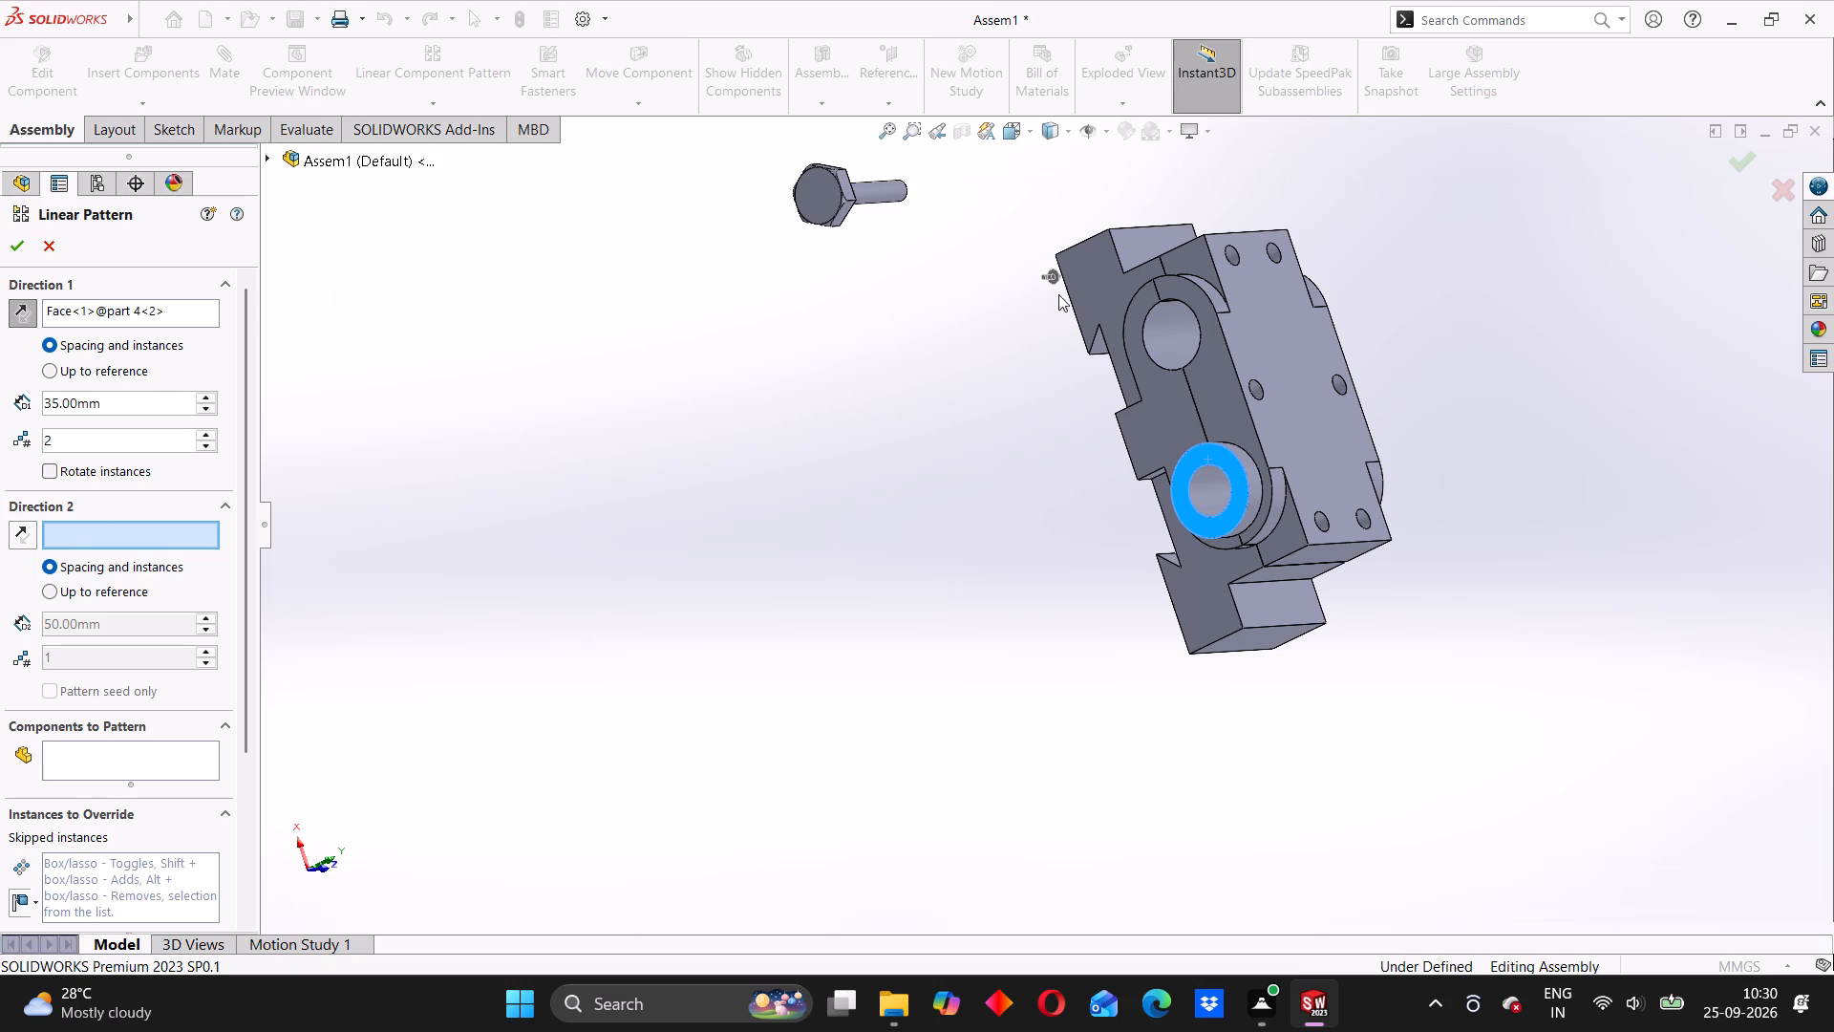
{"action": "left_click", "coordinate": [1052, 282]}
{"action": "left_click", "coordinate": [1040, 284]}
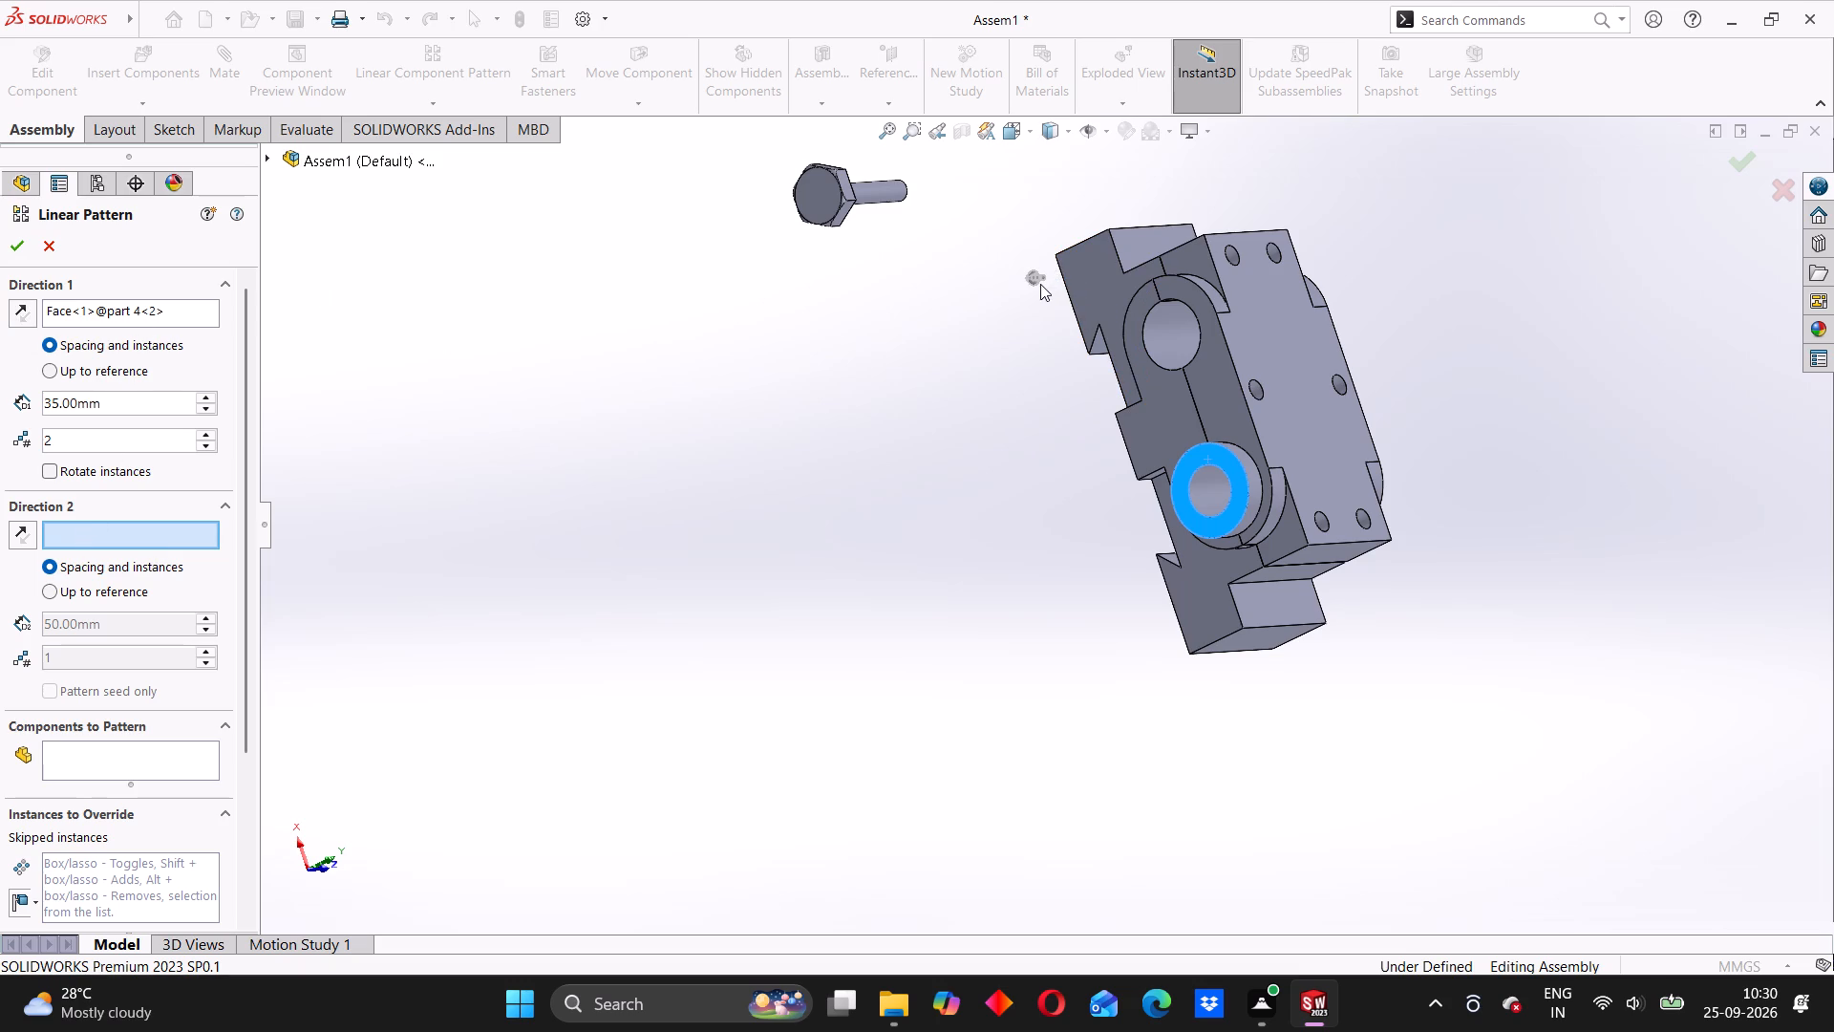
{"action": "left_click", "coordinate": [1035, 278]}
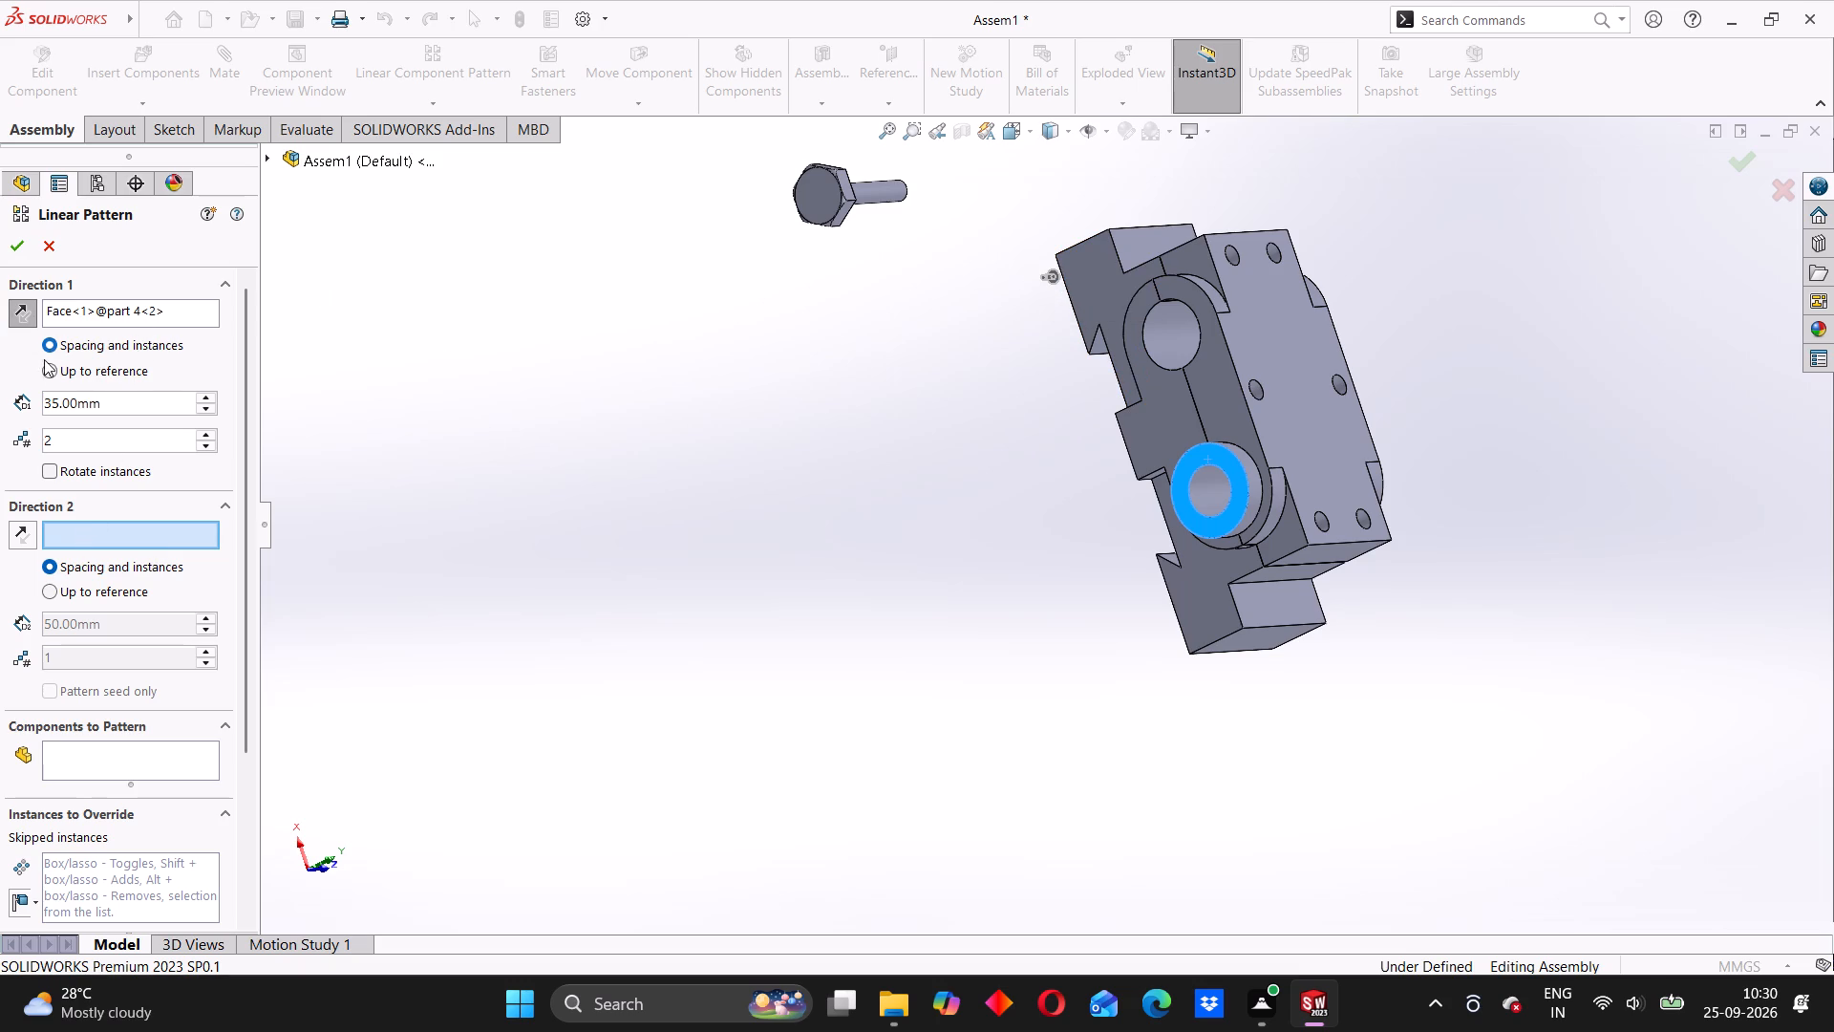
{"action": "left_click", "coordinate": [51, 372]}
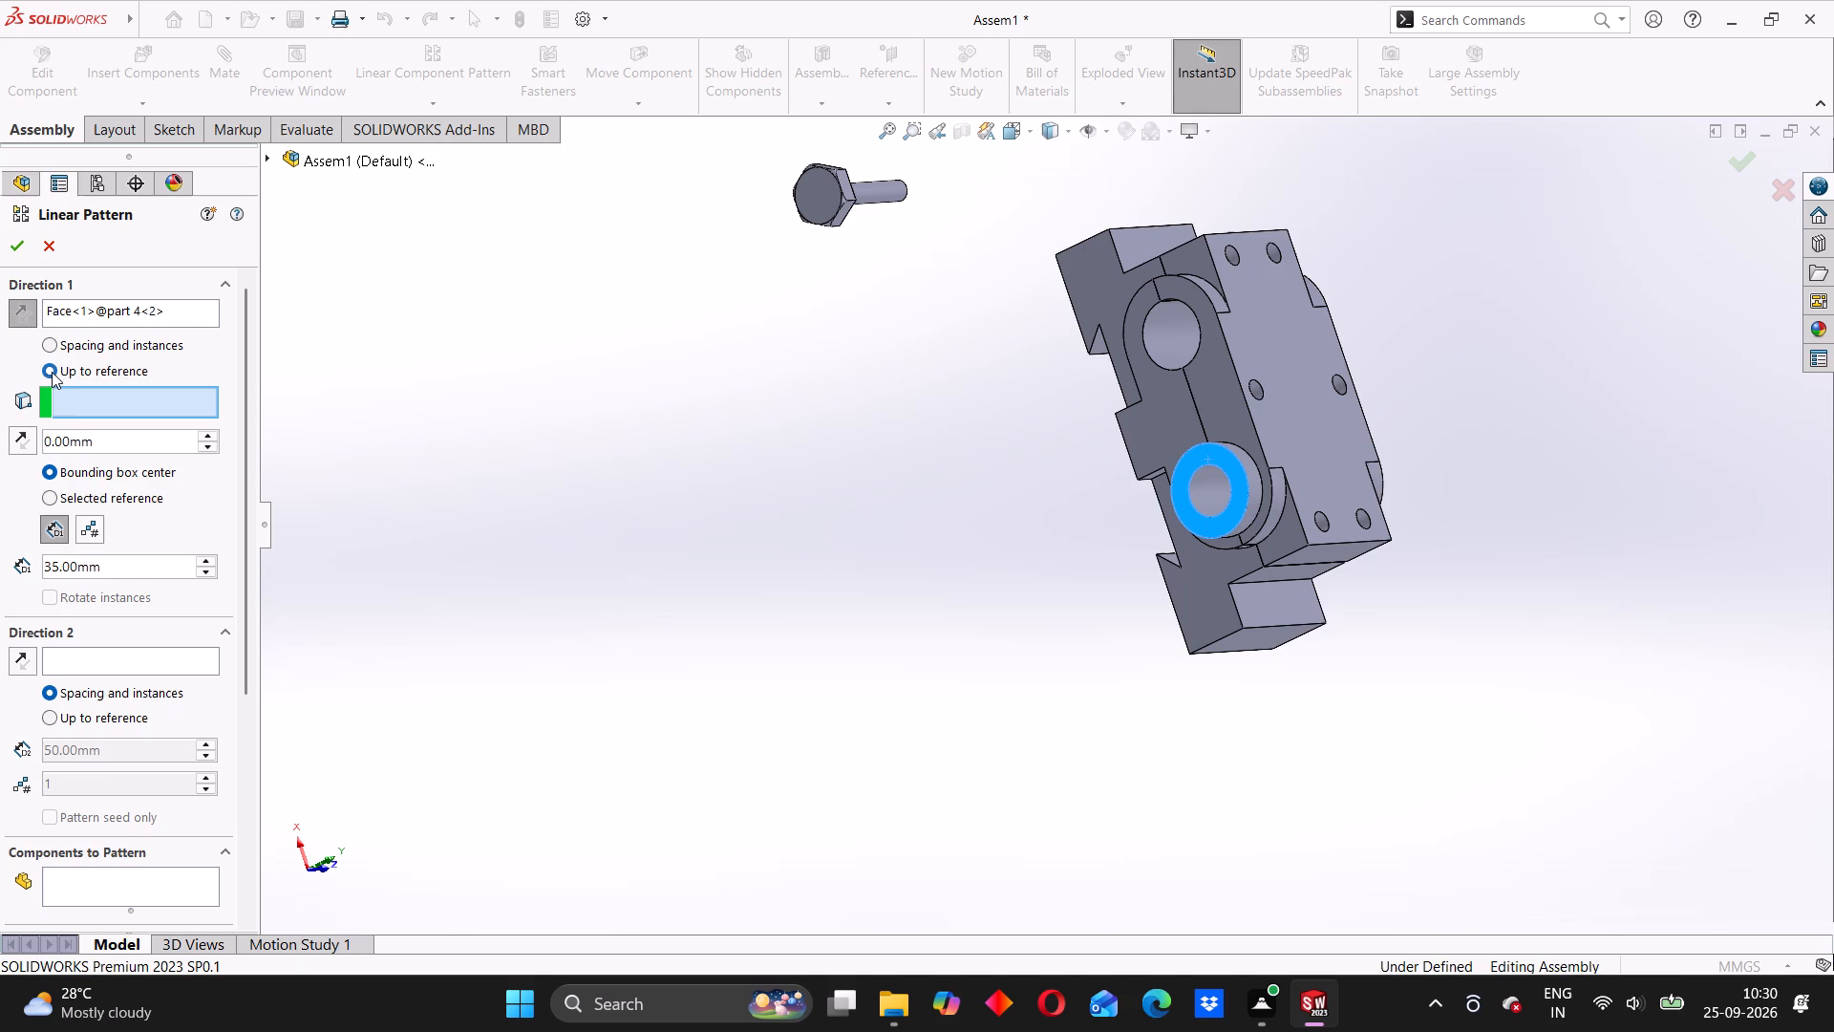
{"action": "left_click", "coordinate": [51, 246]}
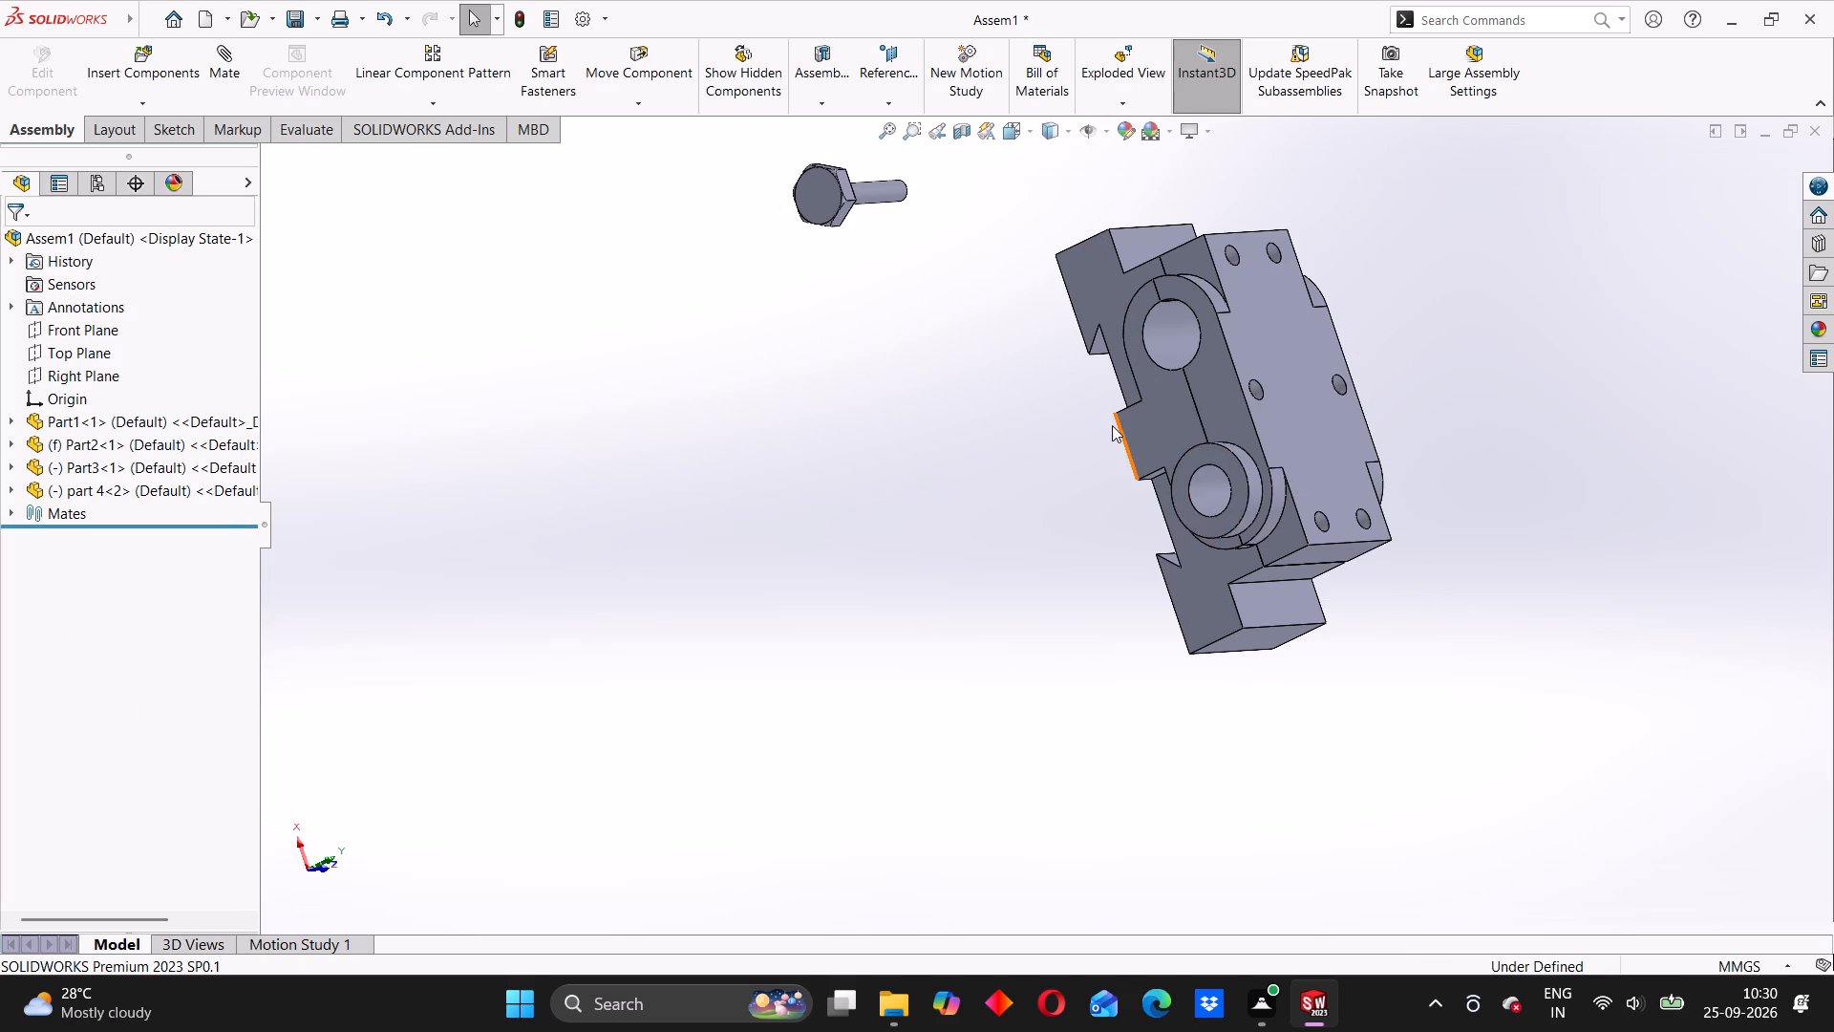
Copy the mated part 4 pin and place the second instance in free space near the upper bore.
{"action": "scroll", "coordinate": [1193, 472], "scroll_direction": "down", "scroll_amount": 2}
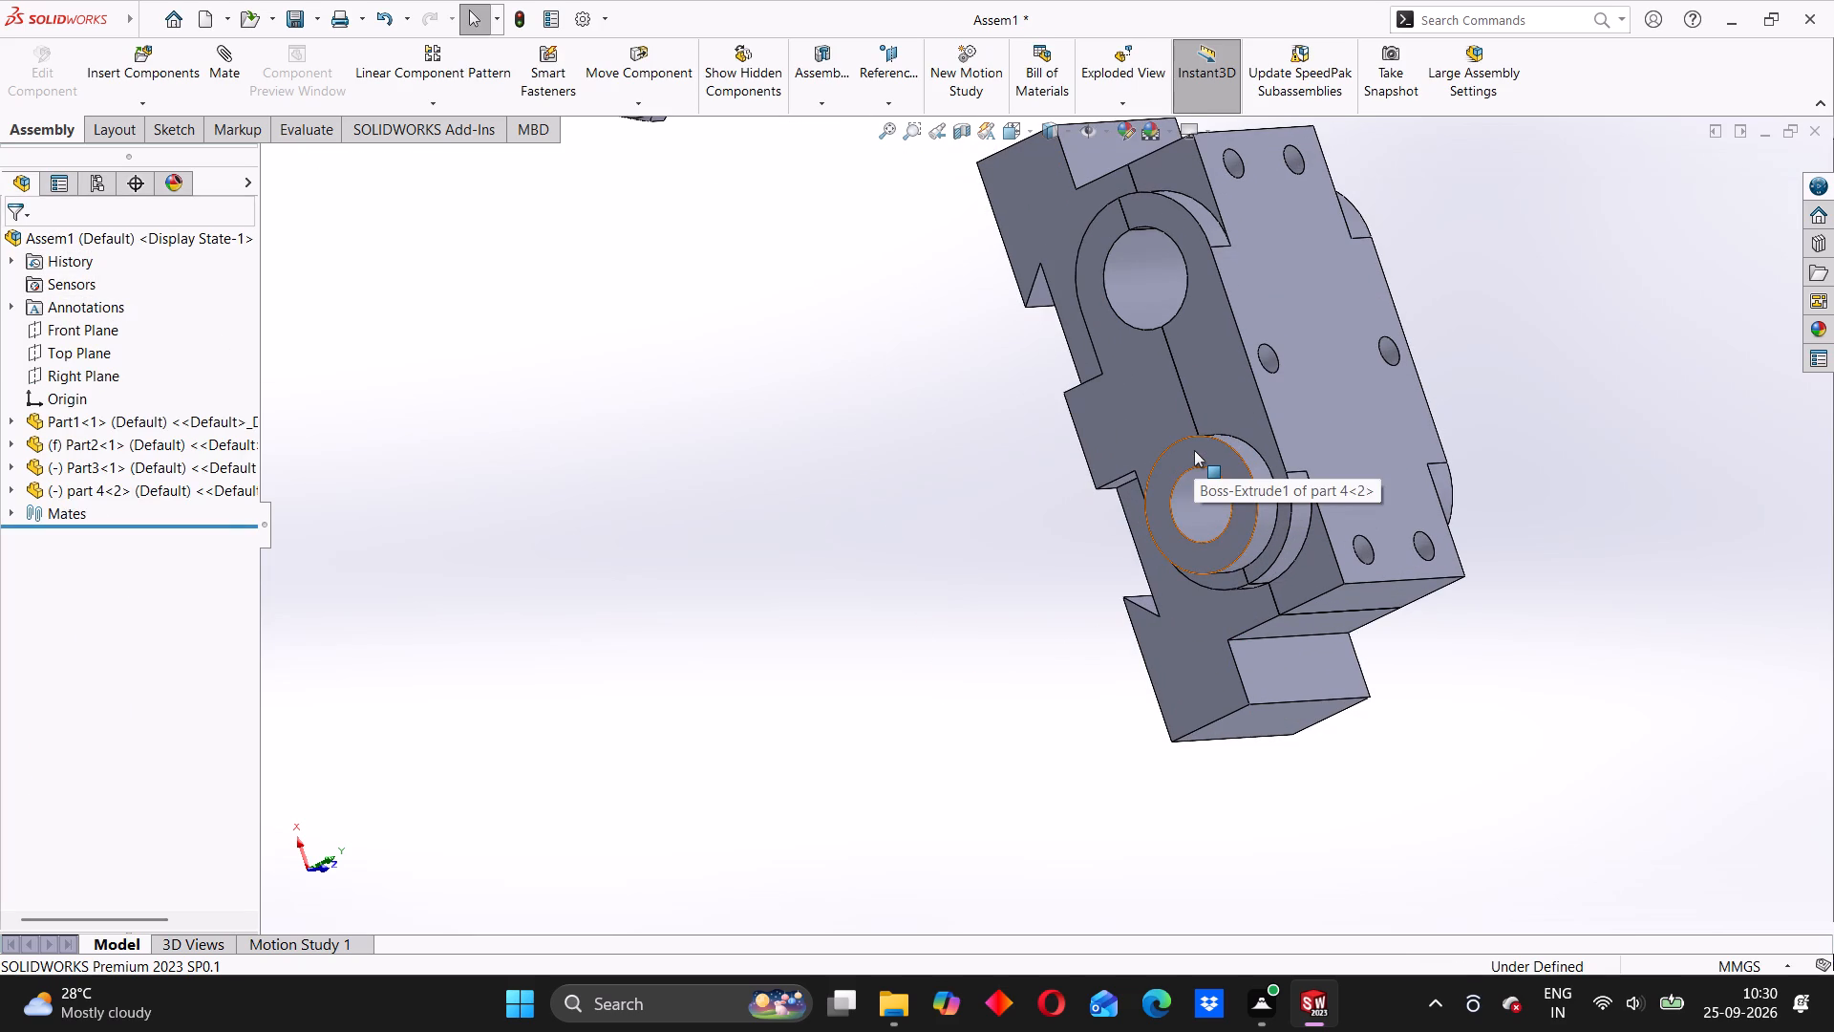
{"action": "left_click_drag", "start_coordinate": [1194, 450], "coordinate": [887, 299], "text": "ctrl"}
{"action": "scroll", "coordinate": [889, 299], "scroll_direction": "down", "scroll_amount": 2}
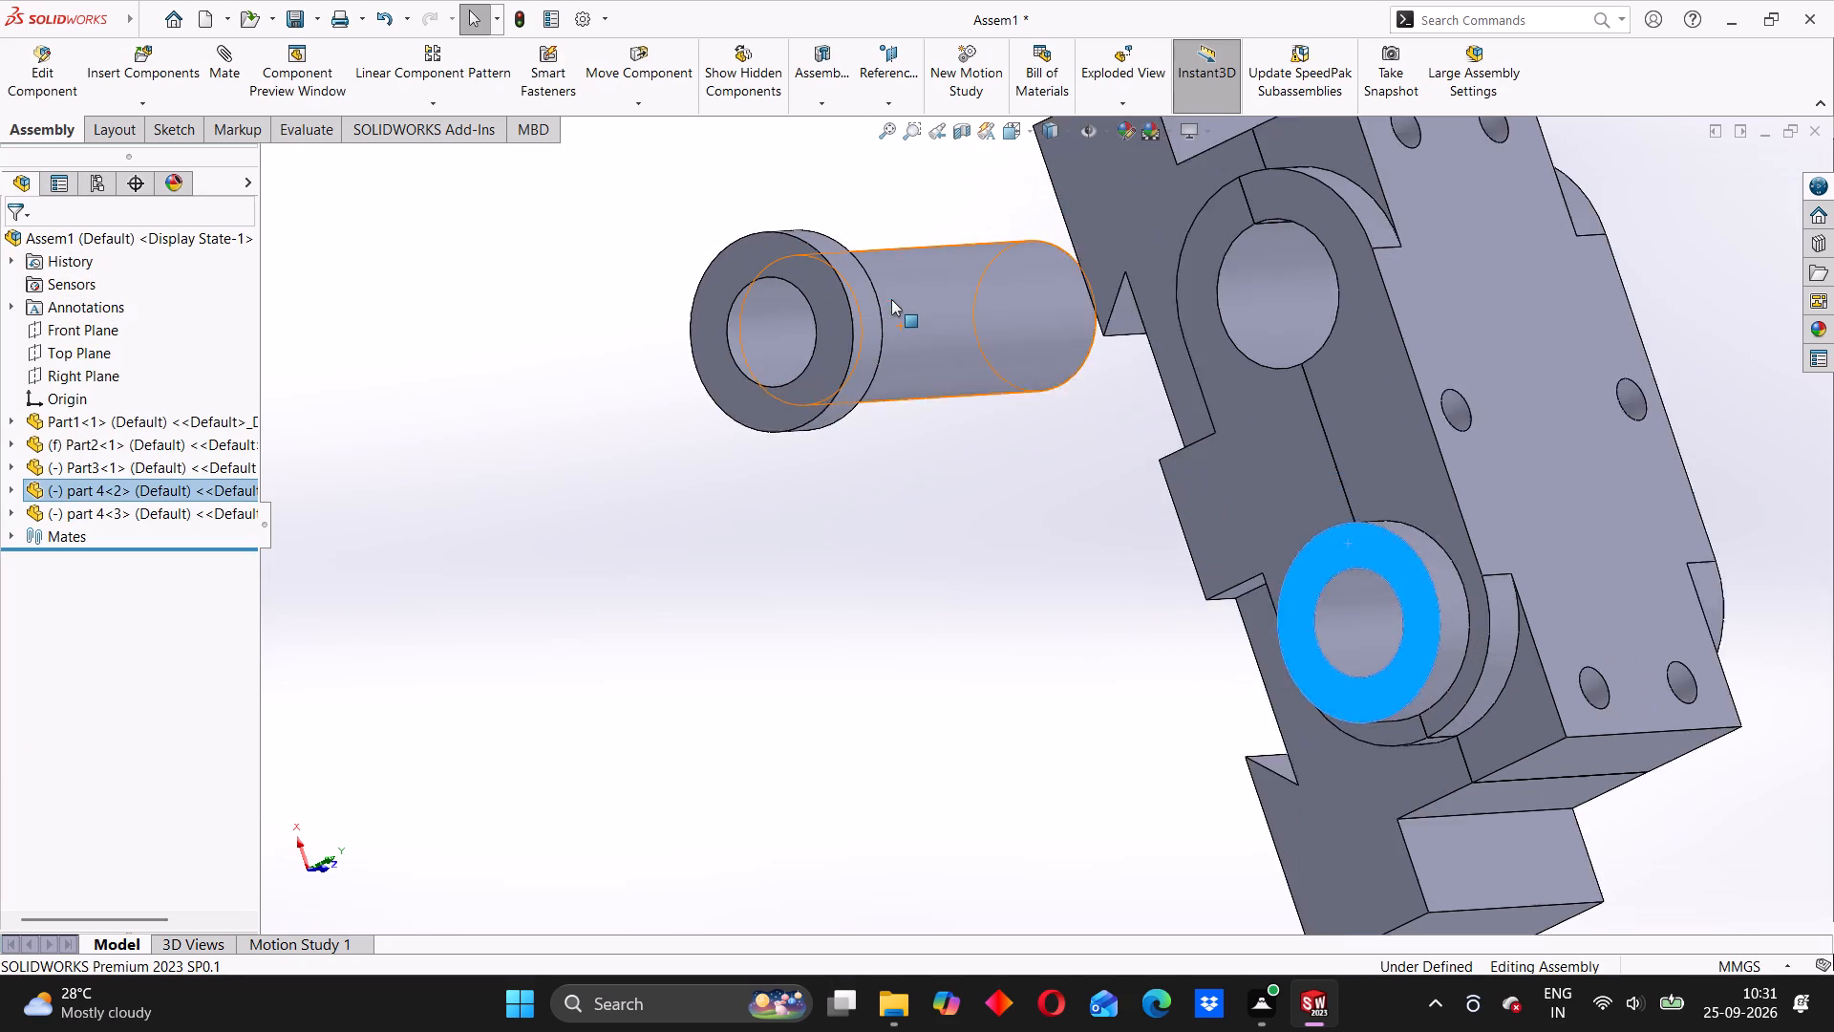
Add a concentric mate between the copied pin's shaft and the upper bore of Part2.
{"action": "scroll", "coordinate": [891, 299], "scroll_direction": "down", "scroll_amount": 1}
{"action": "left_click", "coordinate": [936, 317]}
{"action": "left_click", "coordinate": [1185, 211]}
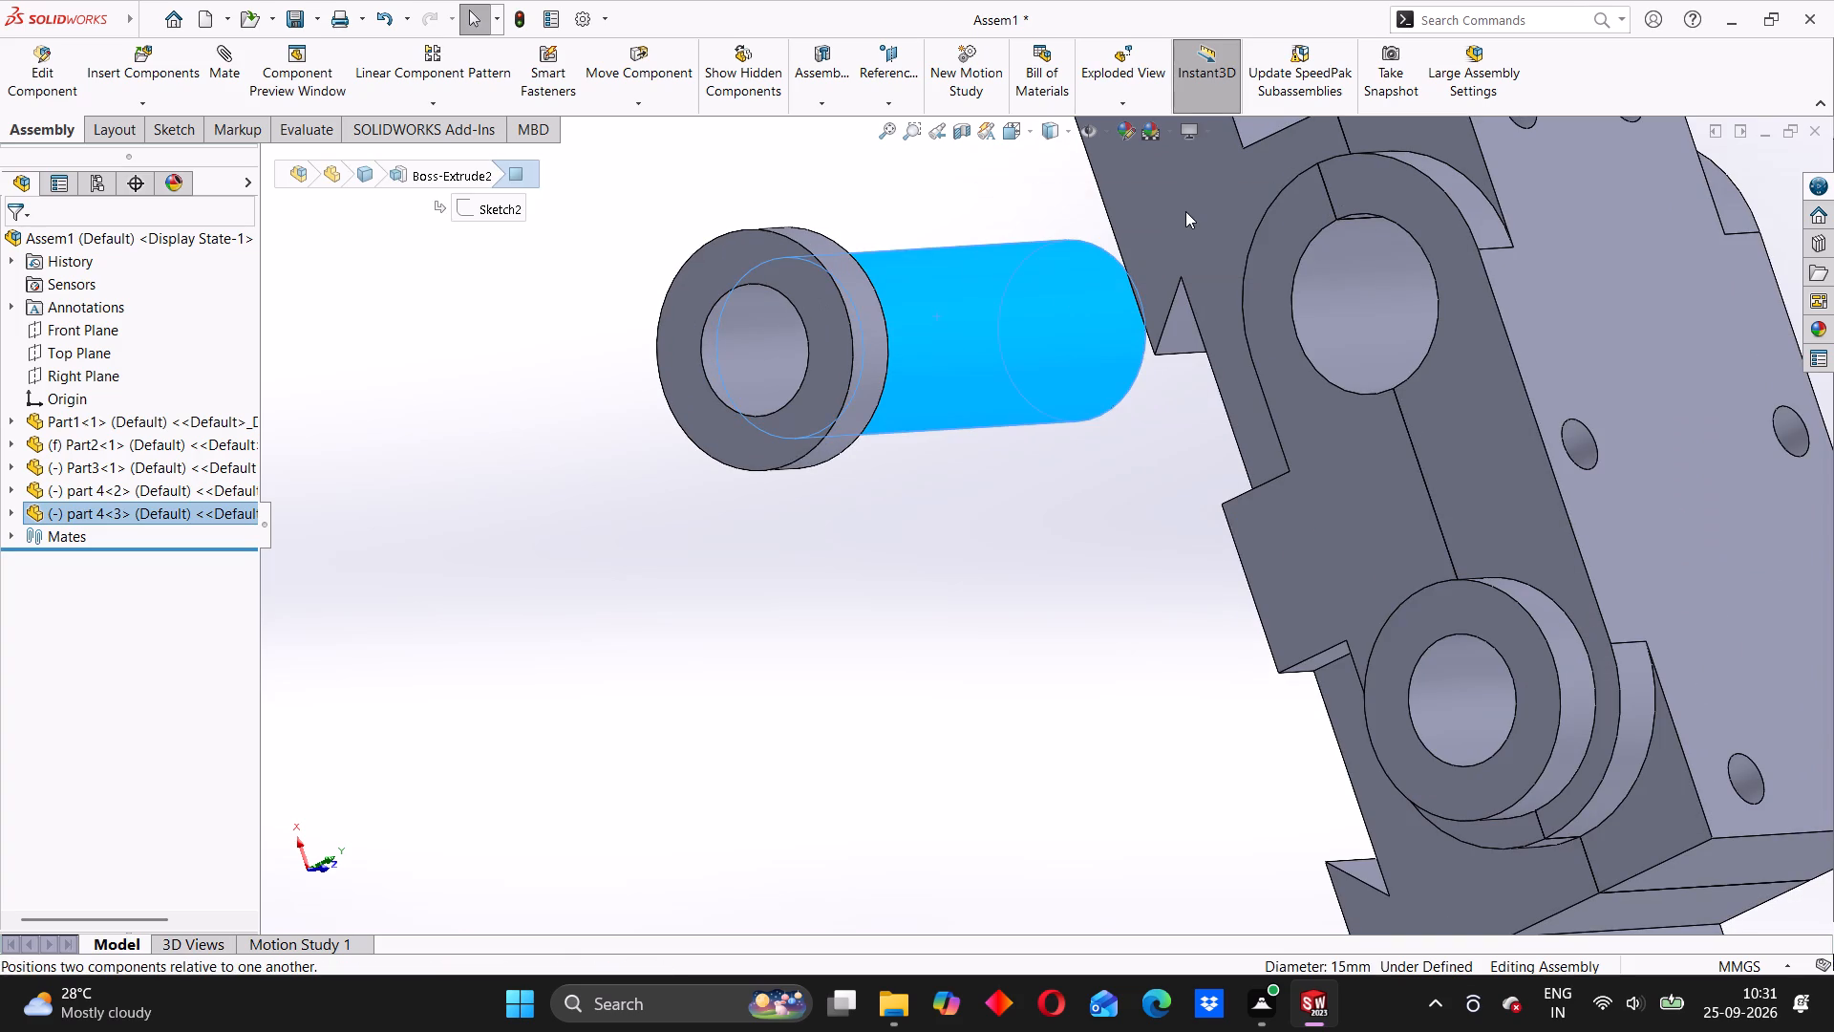
{"action": "left_click", "coordinate": [1337, 279]}
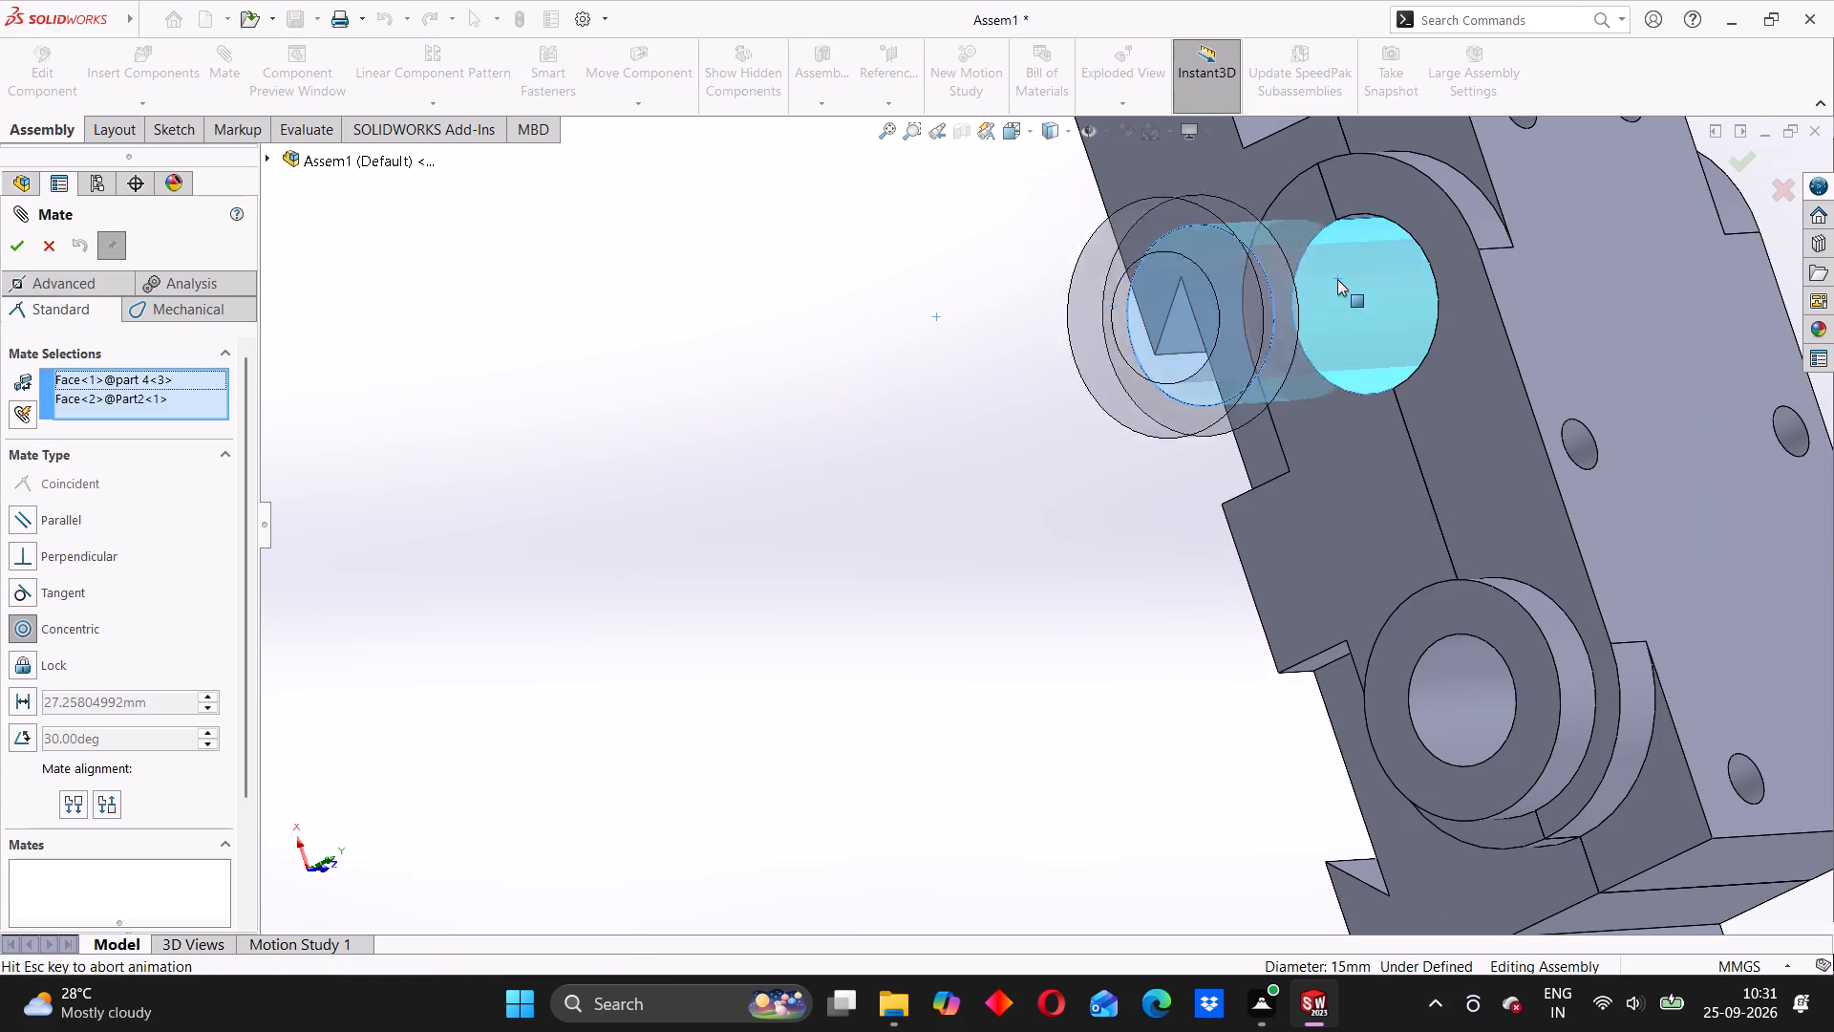
{"action": "left_click", "coordinate": [1636, 228]}
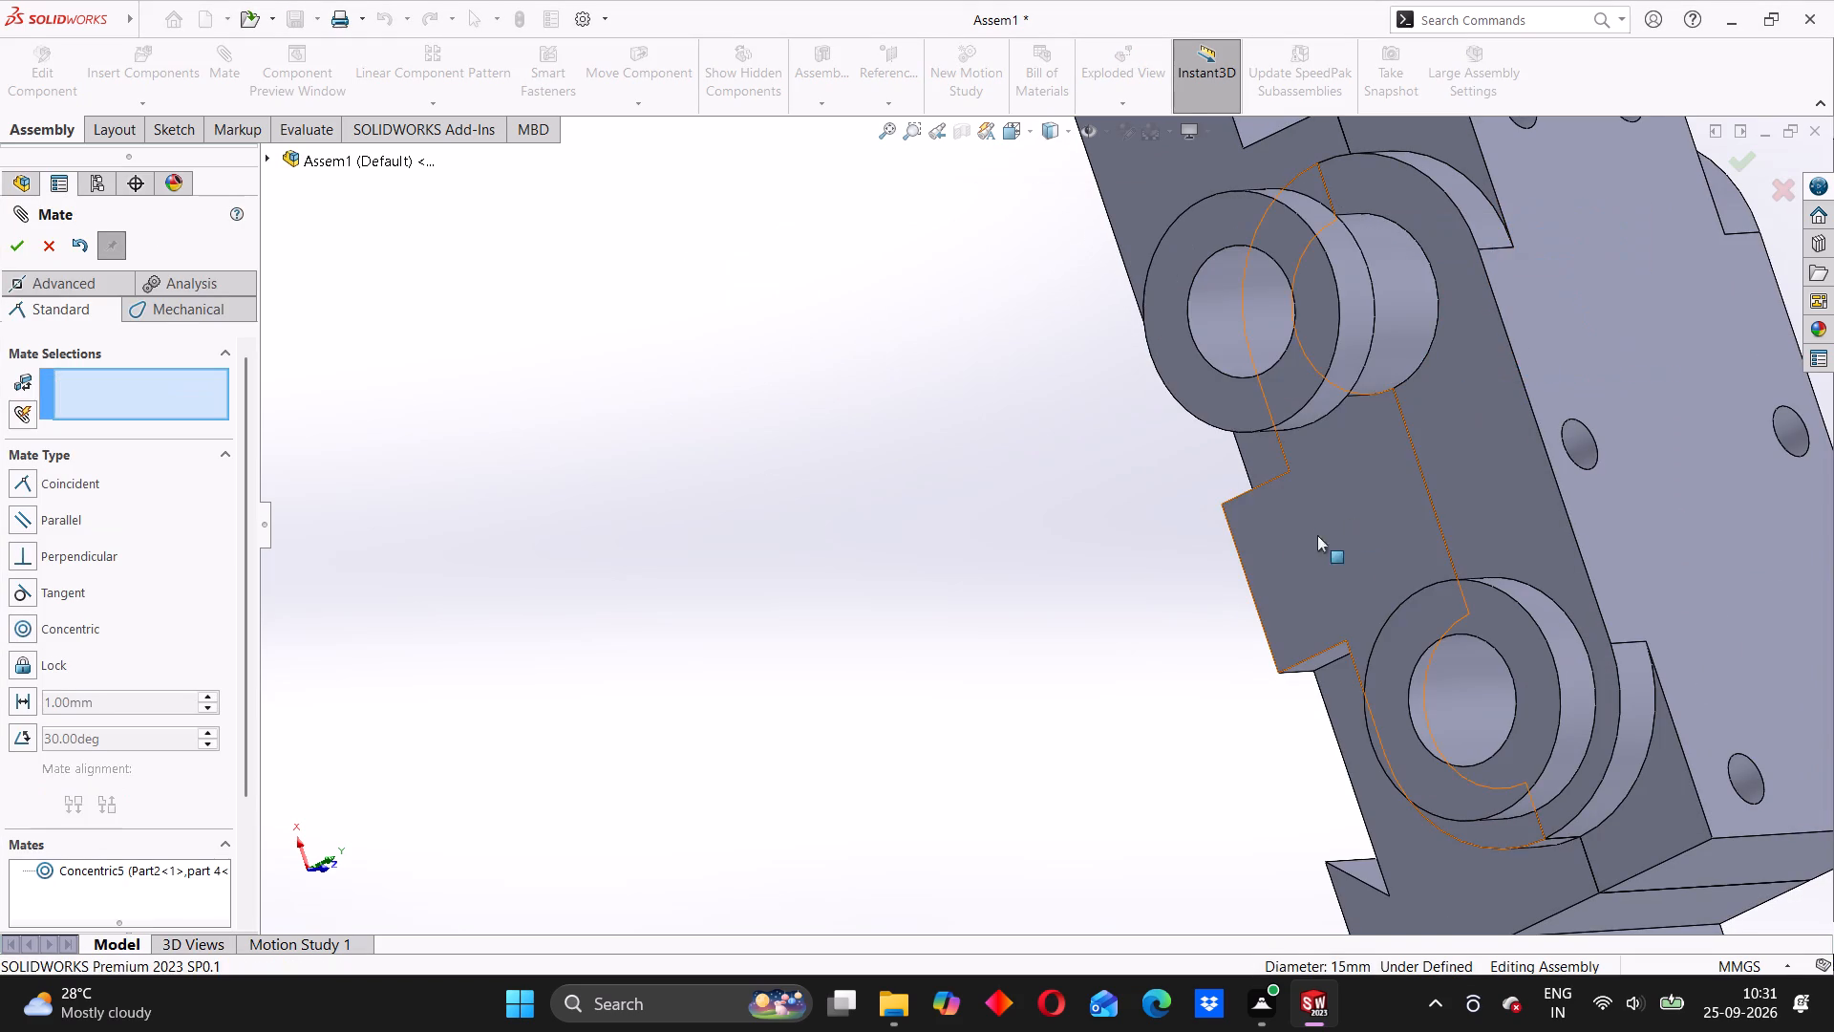
Add a coincident mate between the shaft-side face of the copied pin's collar and Part1's front face around the upper bore.
{"action": "middle_click_drag", "start_coordinate": [1281, 542], "coordinate": [1146, 564]}
{"action": "middle_click_drag", "start_coordinate": [1060, 547], "coordinate": [1006, 556]}
{"action": "scroll", "coordinate": [1002, 352], "scroll_direction": "down", "scroll_amount": 3}
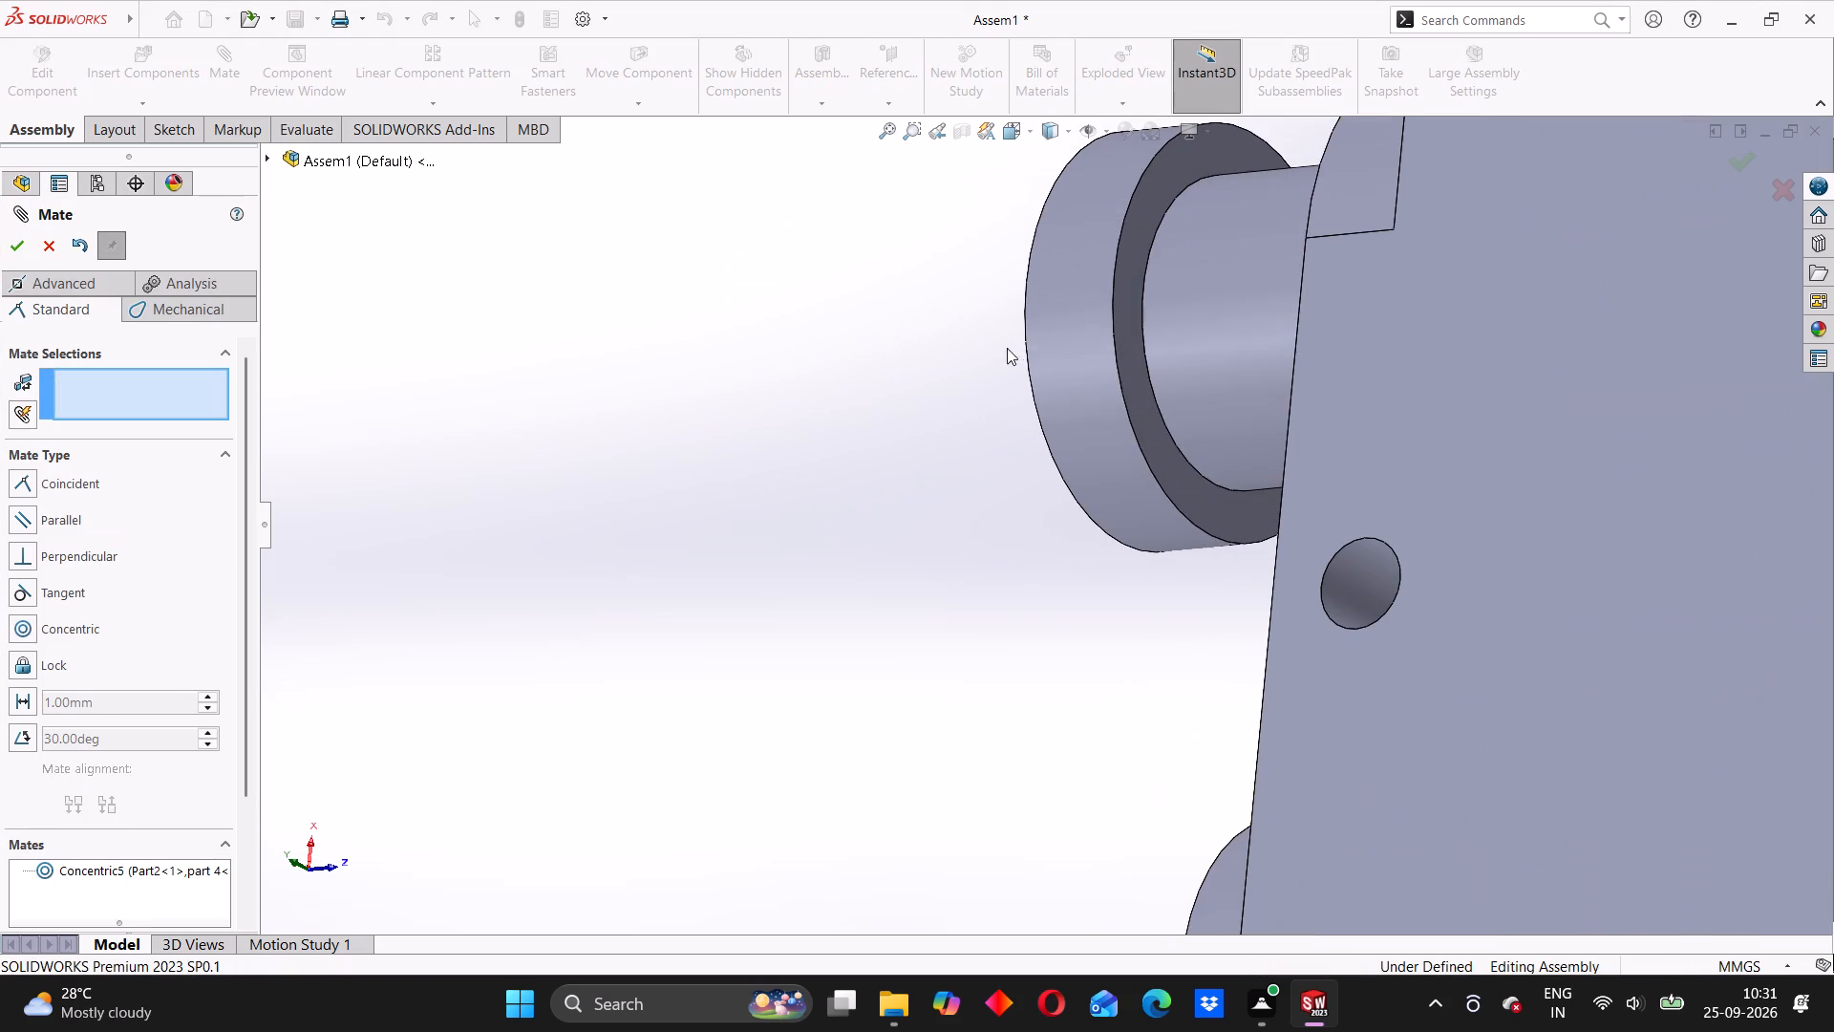
{"action": "left_click", "coordinate": [1132, 299]}
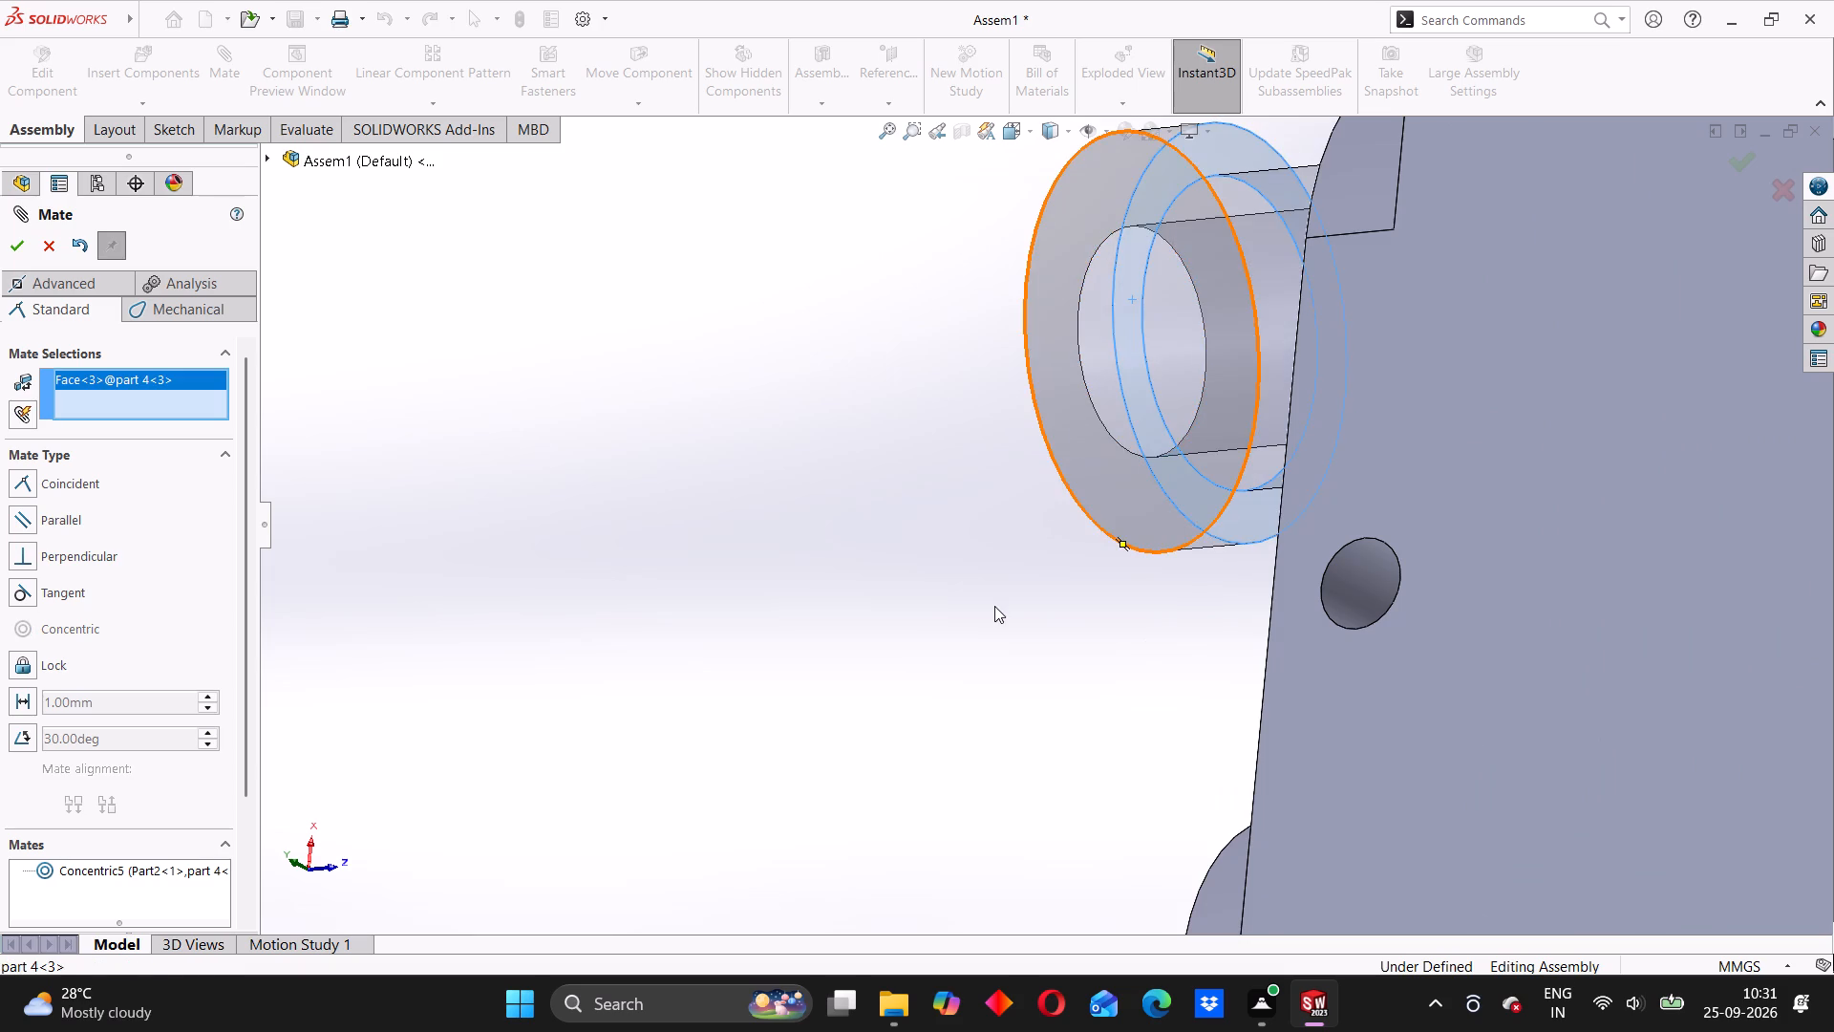
{"action": "middle_click_drag", "start_coordinate": [994, 606], "coordinate": [1149, 590]}
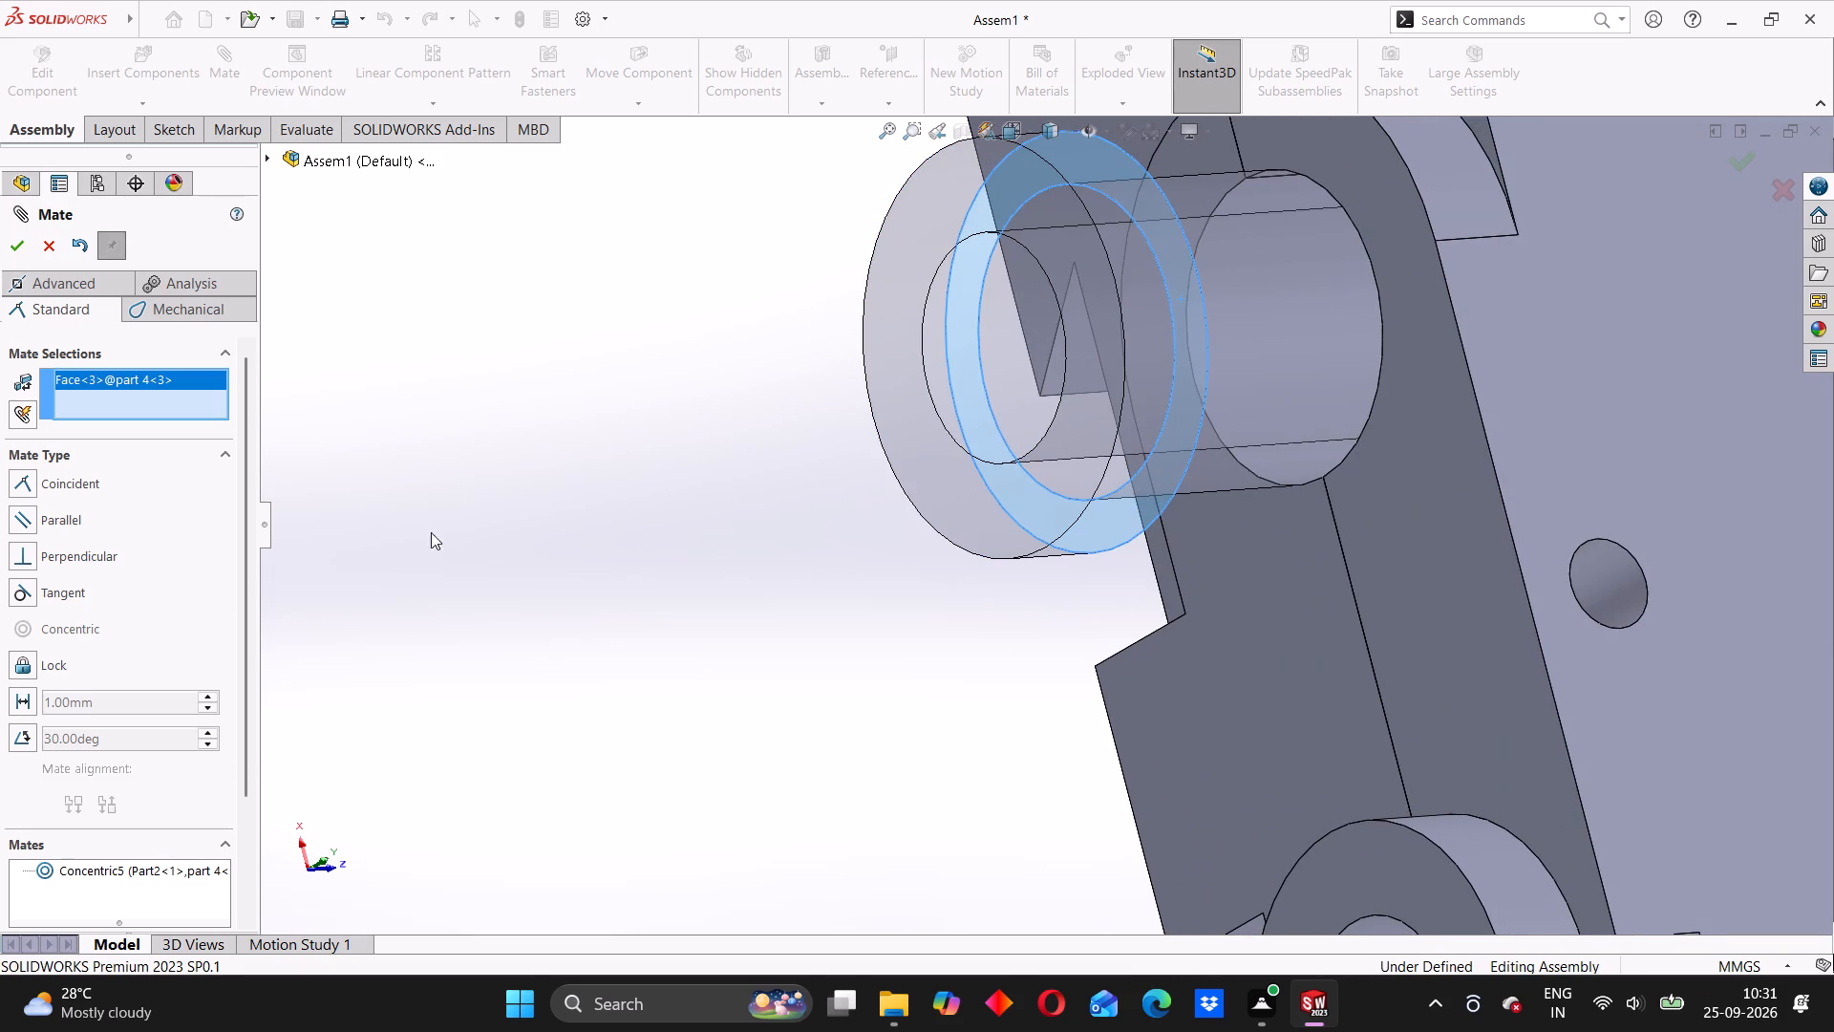
{"action": "left_click", "coordinate": [1397, 331]}
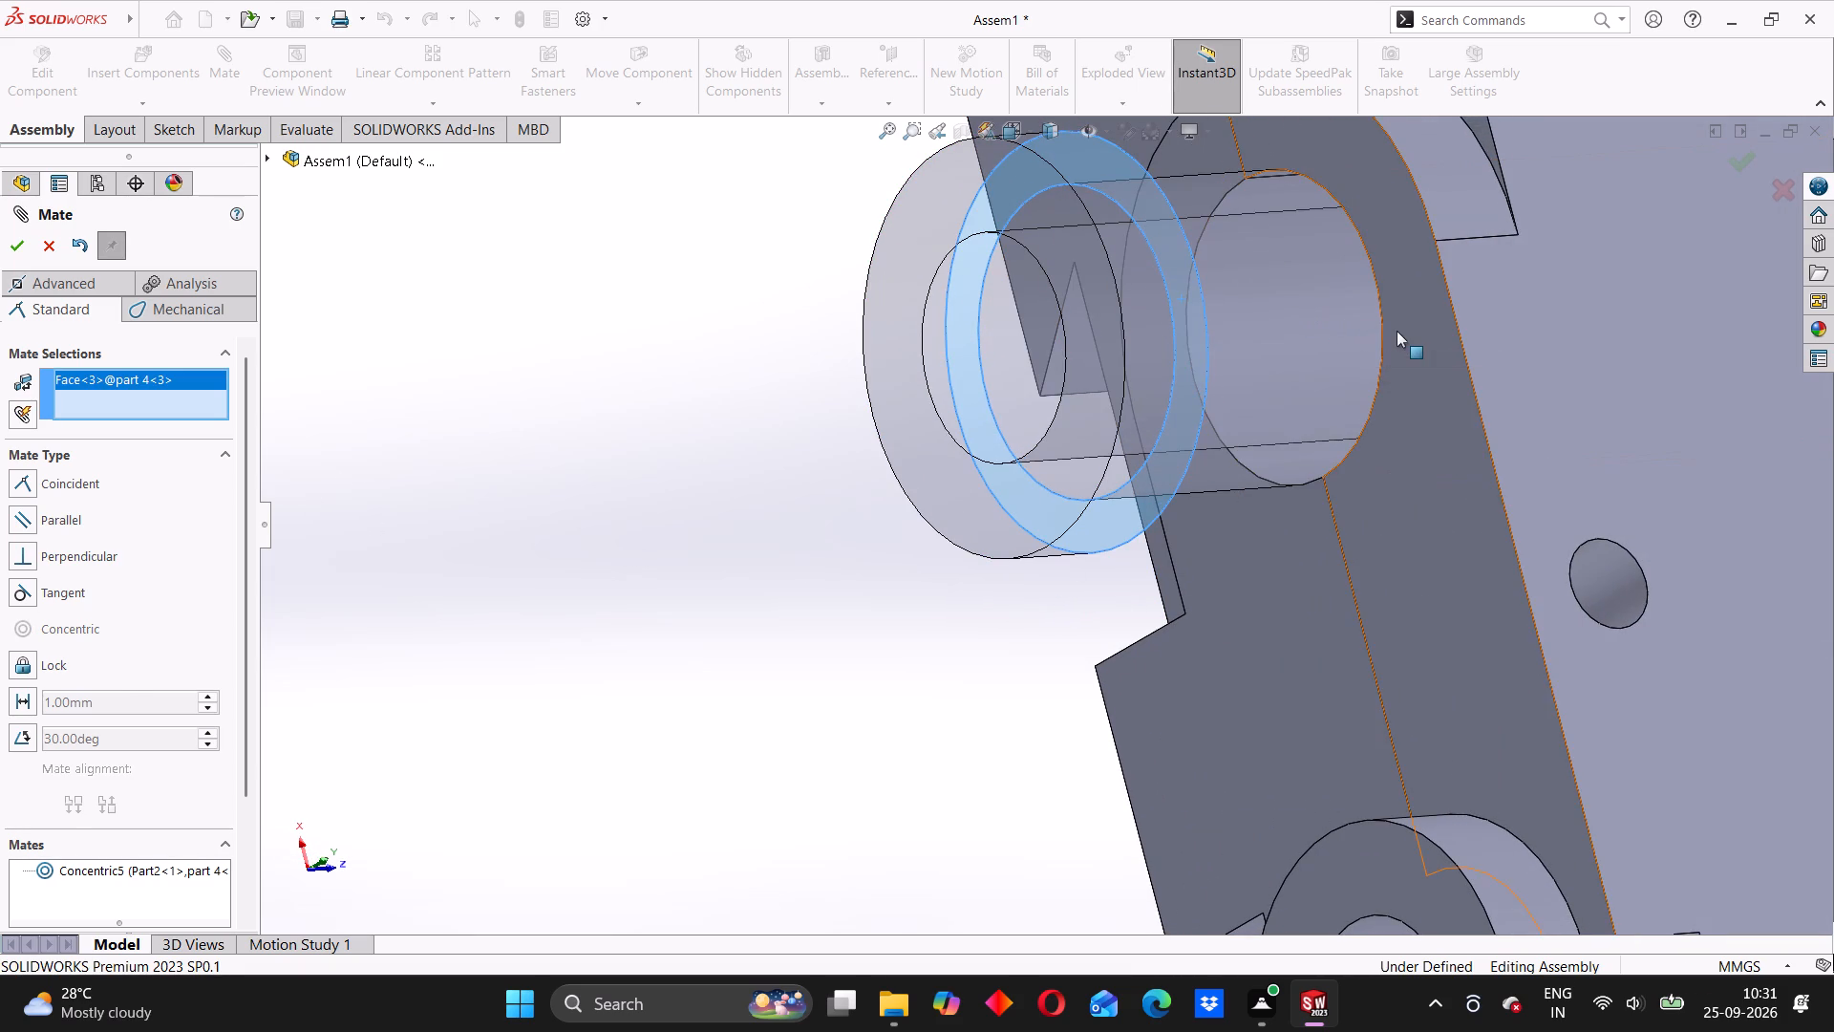
{"action": "left_click", "coordinate": [1670, 278]}
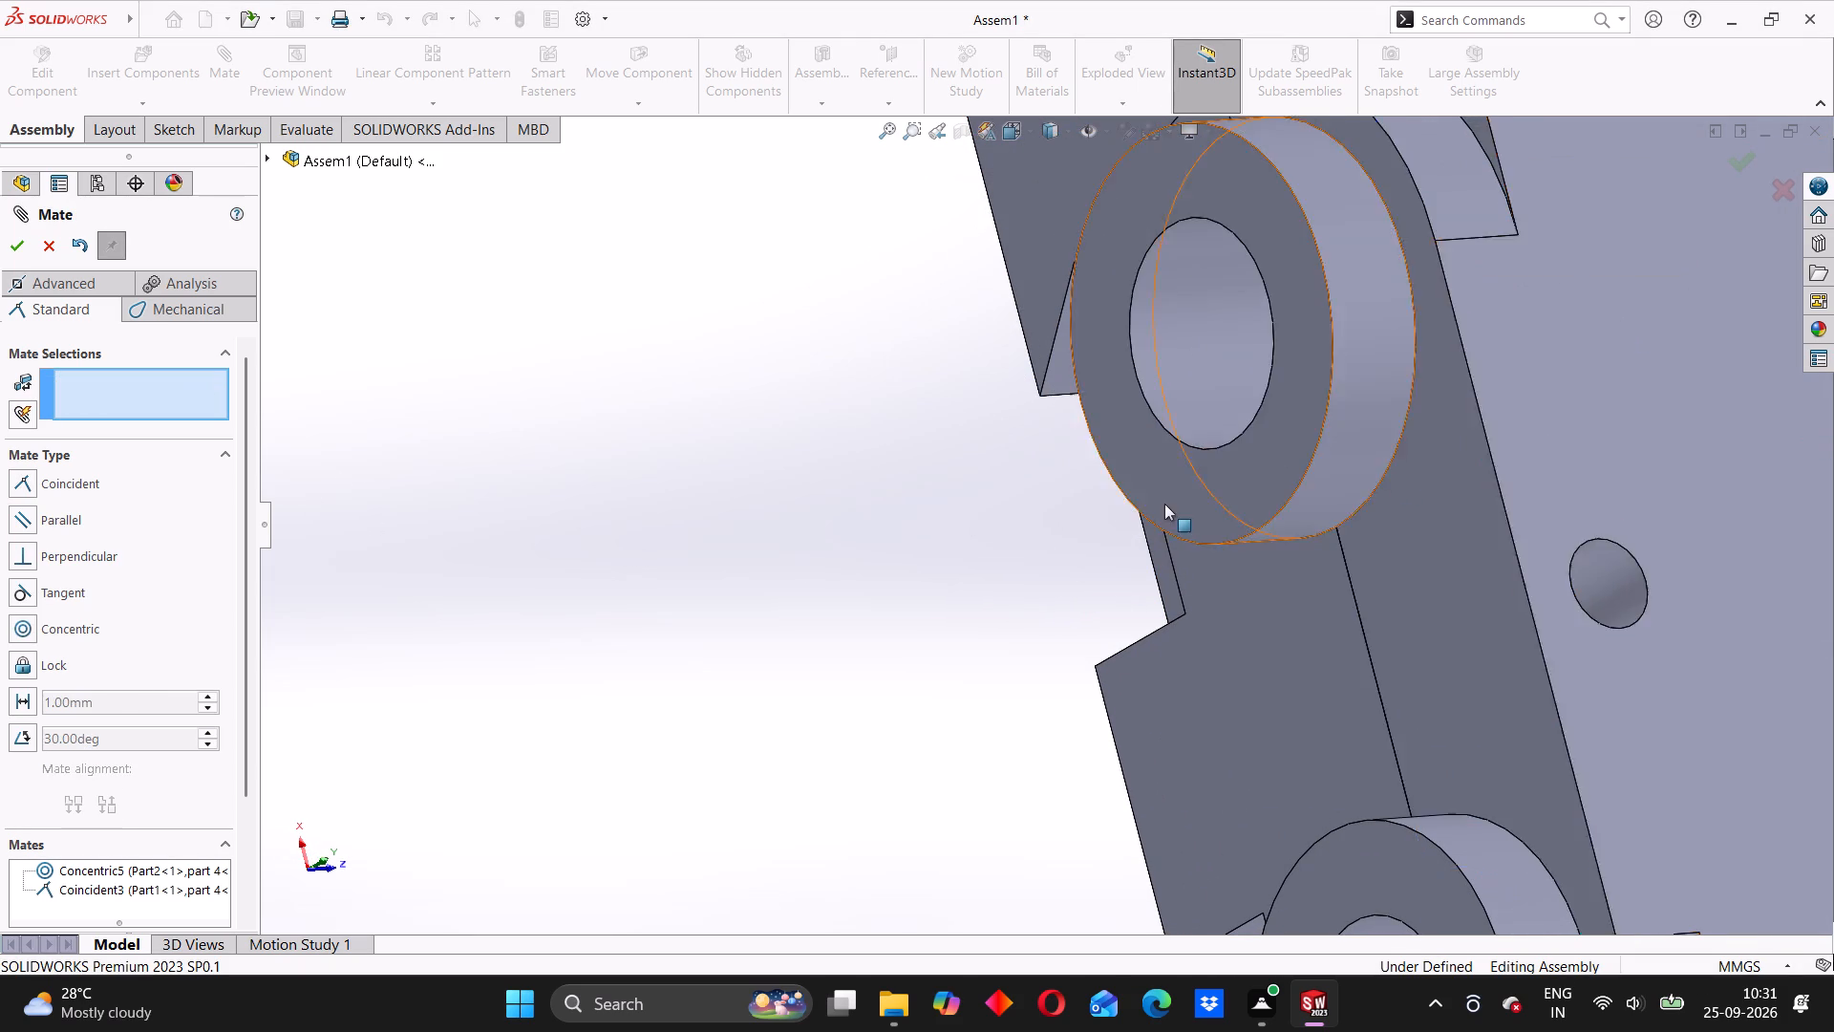
Add a concentric mate between the Part3 bolt's shank and Part1's upper corner hole, flipping the alignment so the head sits outside.
{"action": "scroll", "coordinate": [1164, 504], "scroll_direction": "up", "scroll_amount": 3}
{"action": "middle_click_drag", "start_coordinate": [1057, 540], "coordinate": [1031, 570]}
{"action": "scroll", "coordinate": [991, 526], "scroll_direction": "up", "scroll_amount": 4}
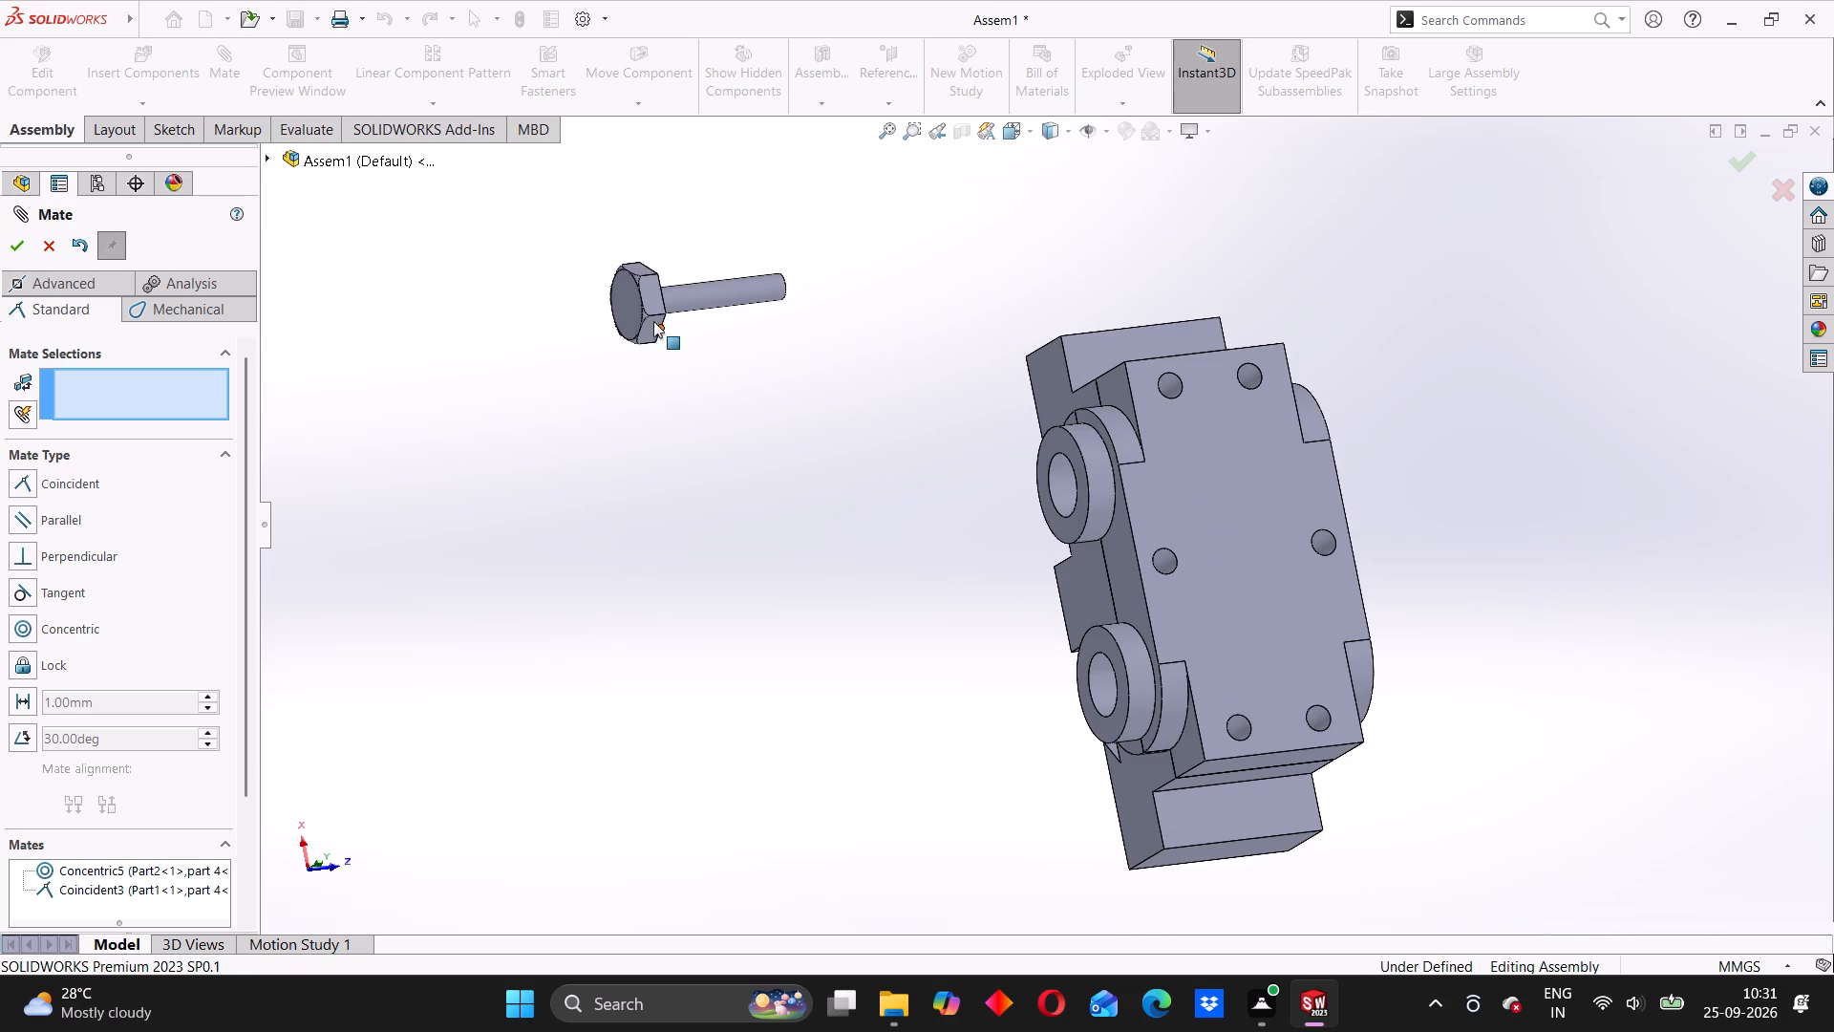
{"action": "left_click_drag", "start_coordinate": [677, 301], "coordinate": [1018, 289]}
{"action": "right_click", "coordinate": [1016, 286]}
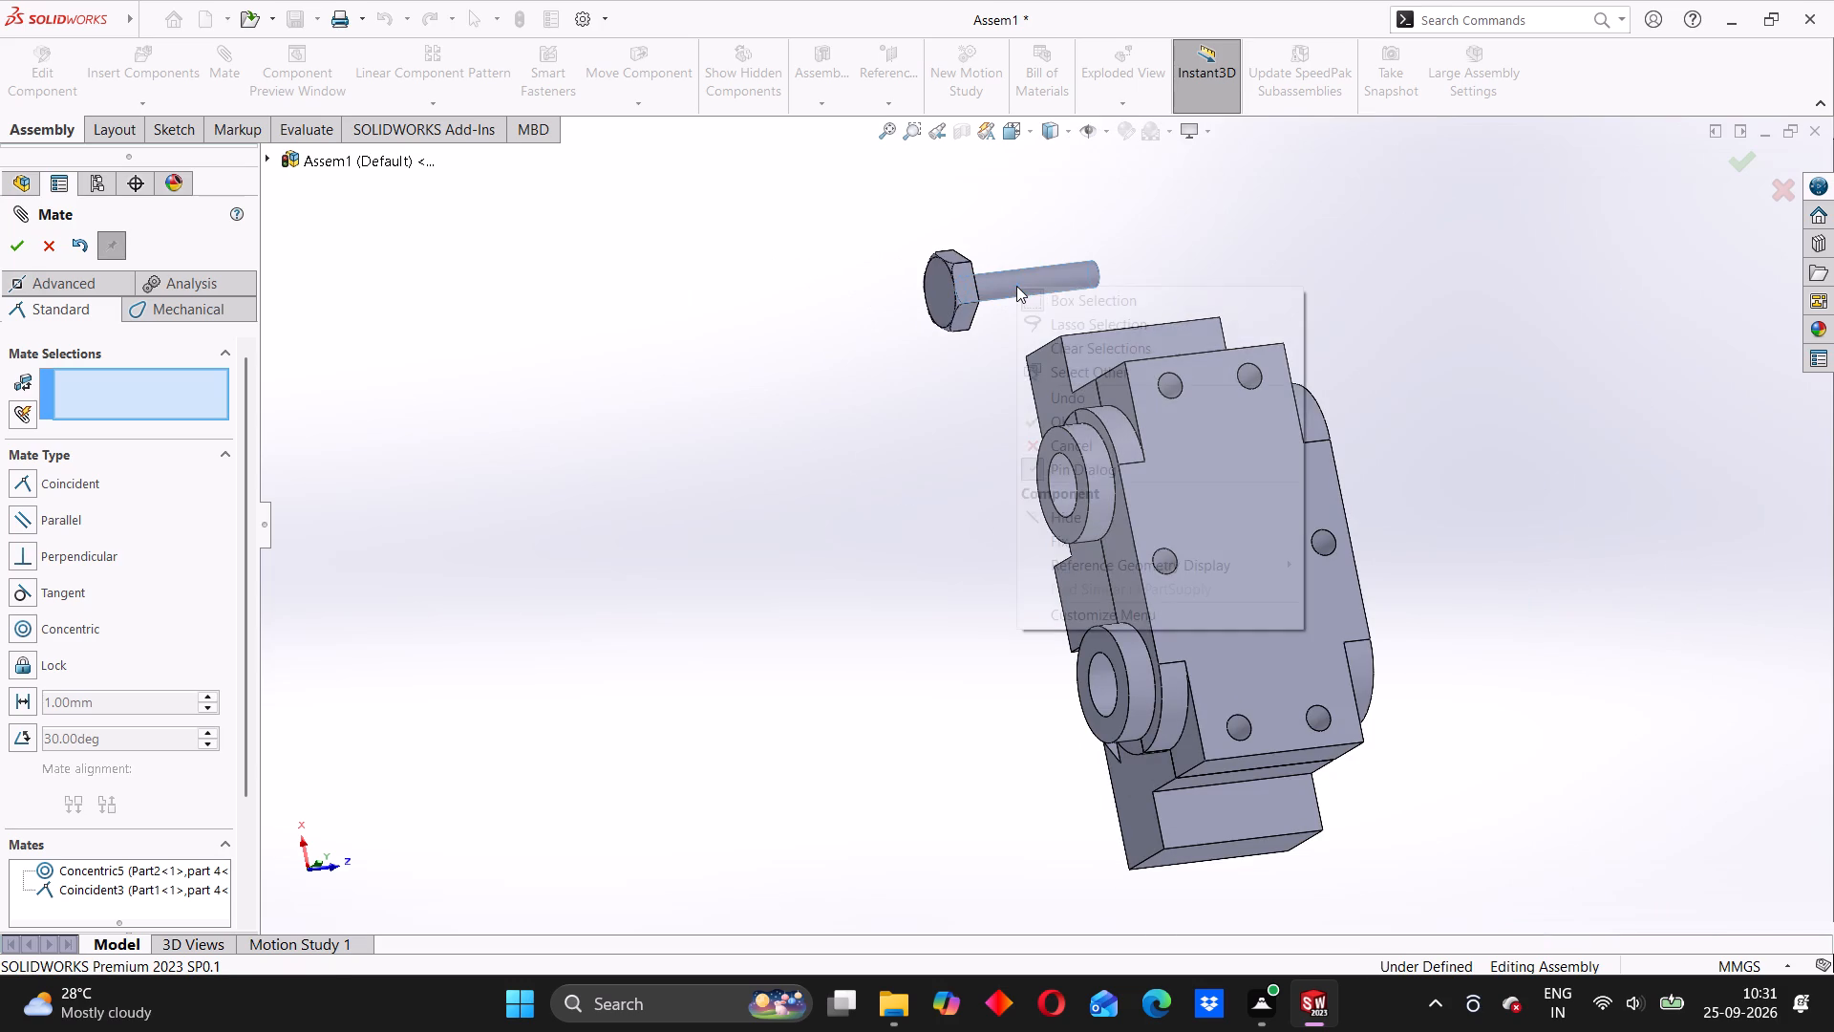
{"action": "left_click_drag", "start_coordinate": [973, 344], "coordinate": [970, 354]}
{"action": "left_click", "coordinate": [1012, 291]}
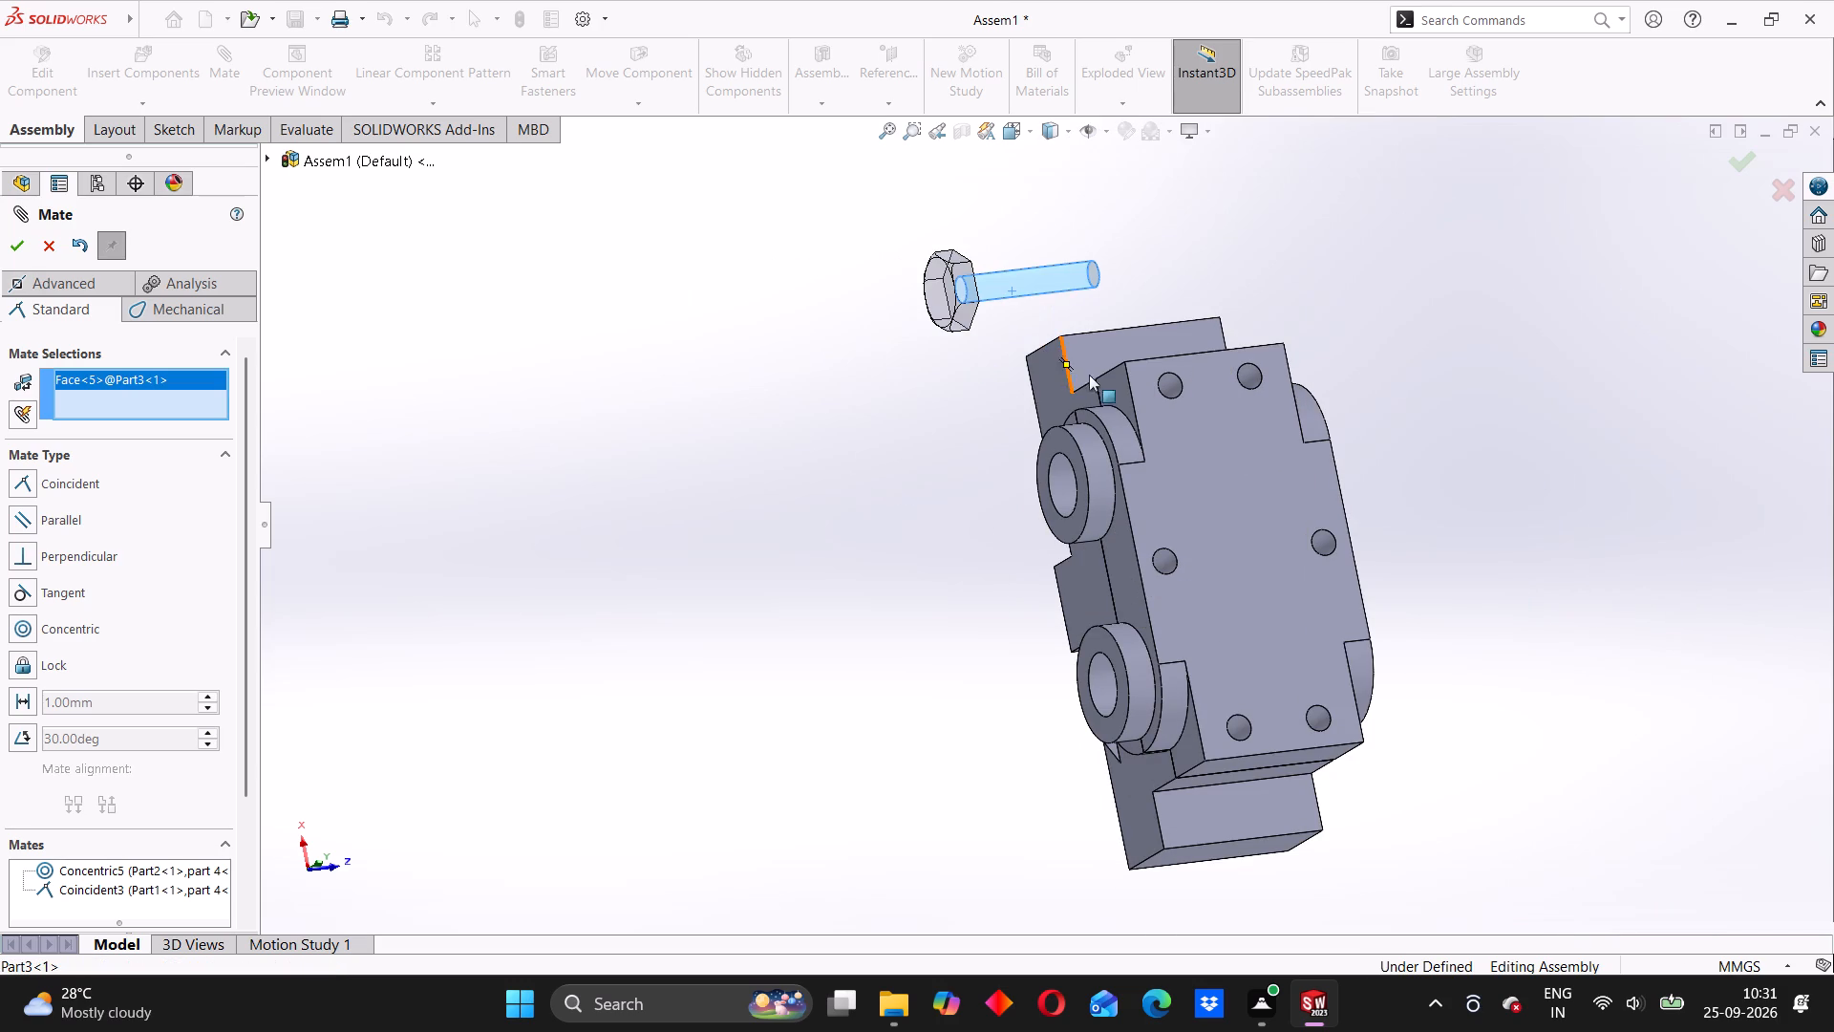
{"action": "left_click", "coordinate": [1169, 376]}
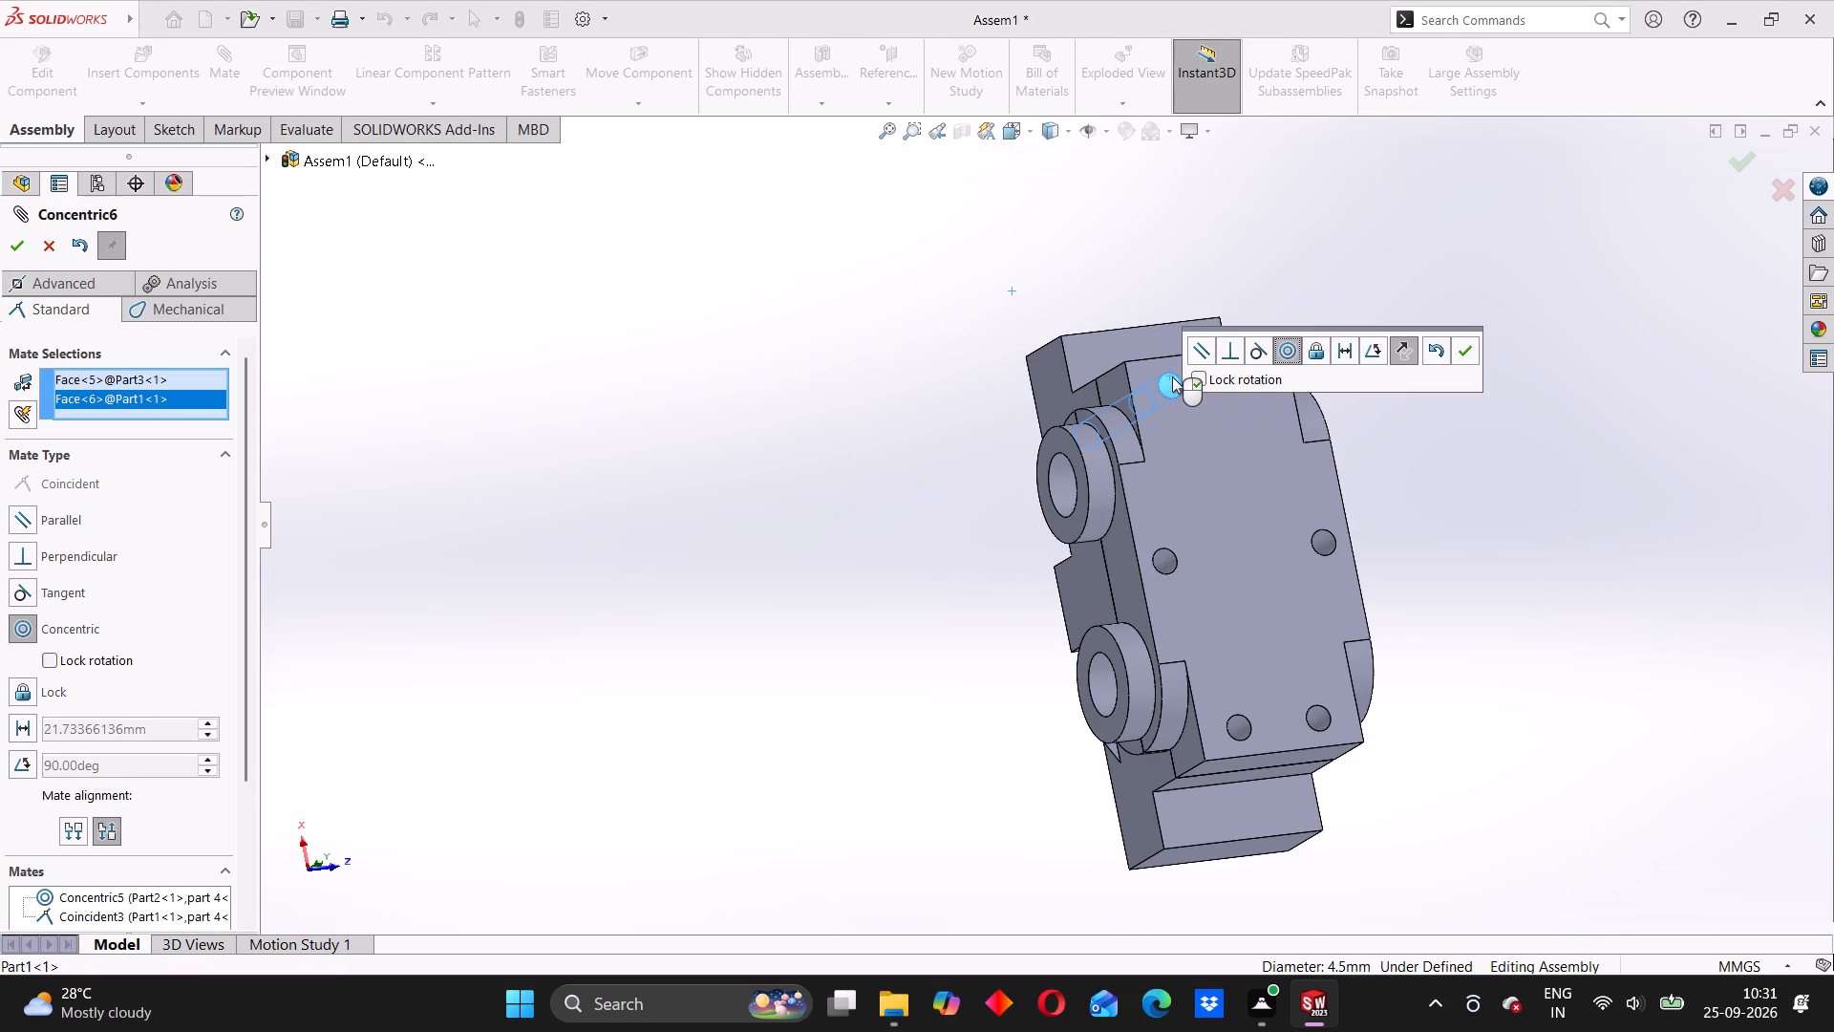
{"action": "middle_click_drag", "start_coordinate": [947, 495], "coordinate": [1053, 466]}
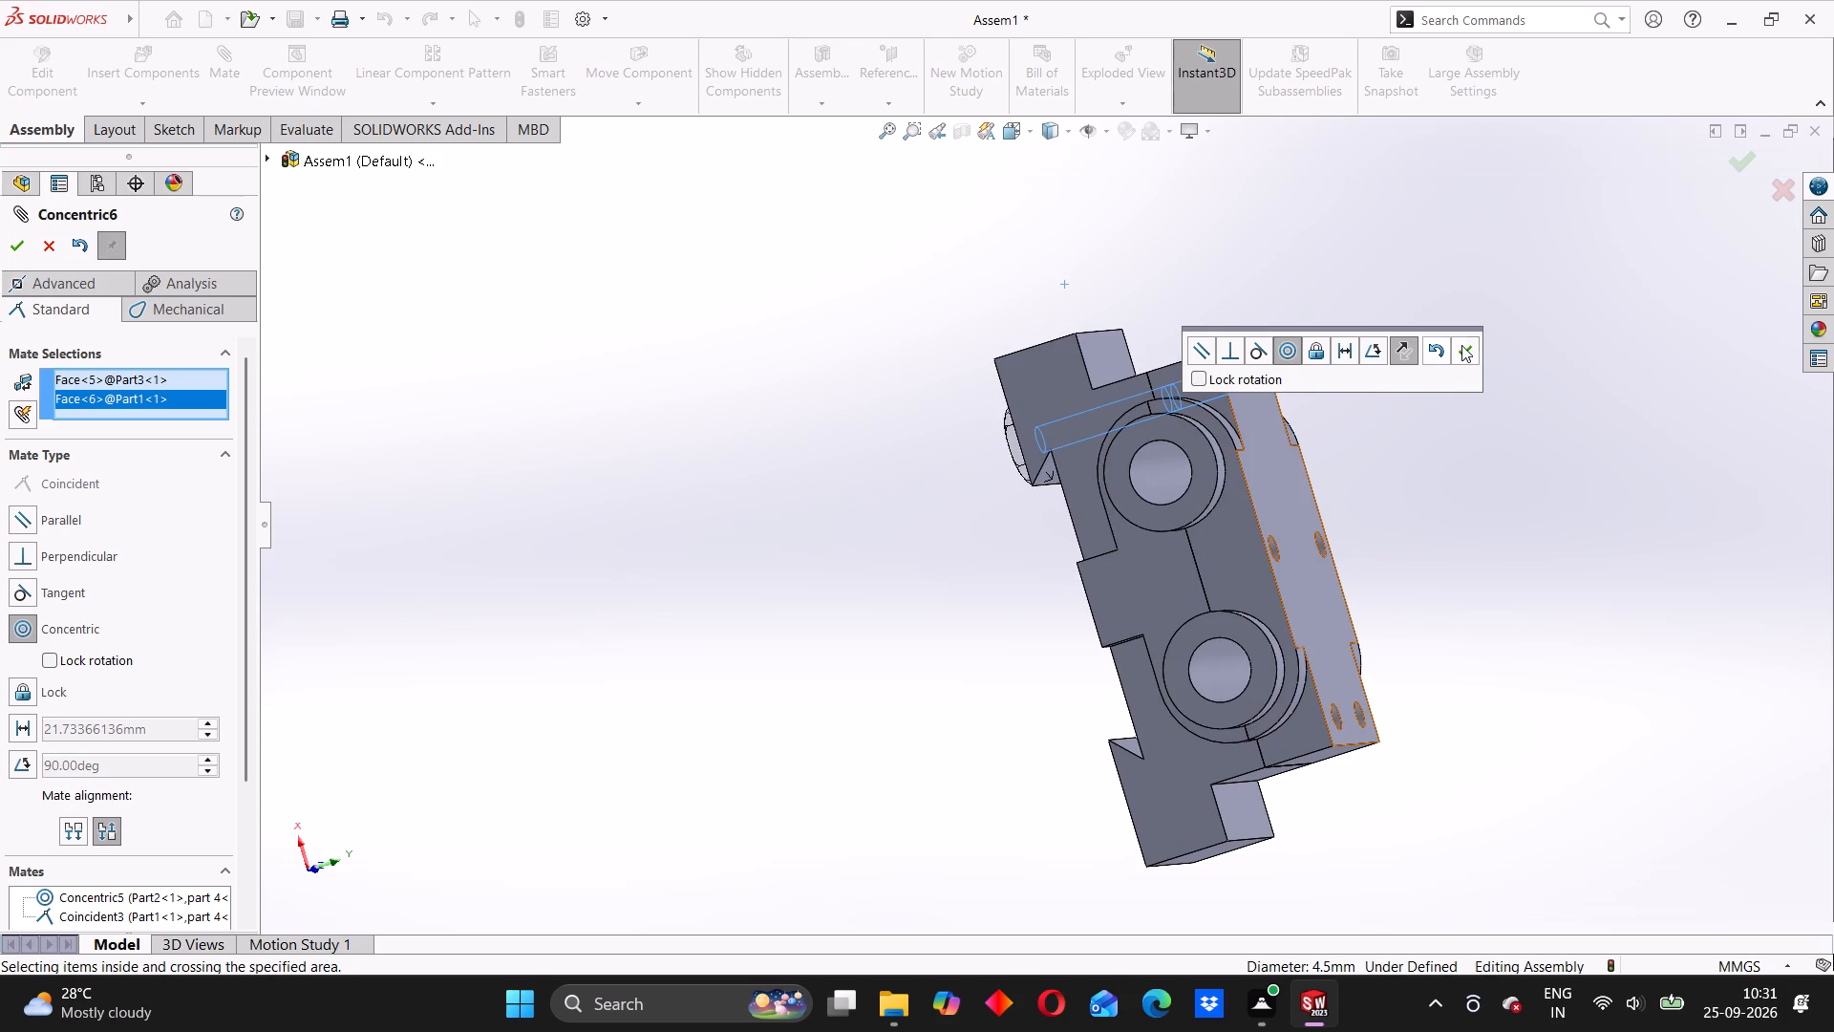
{"action": "left_click", "coordinate": [1403, 355]}
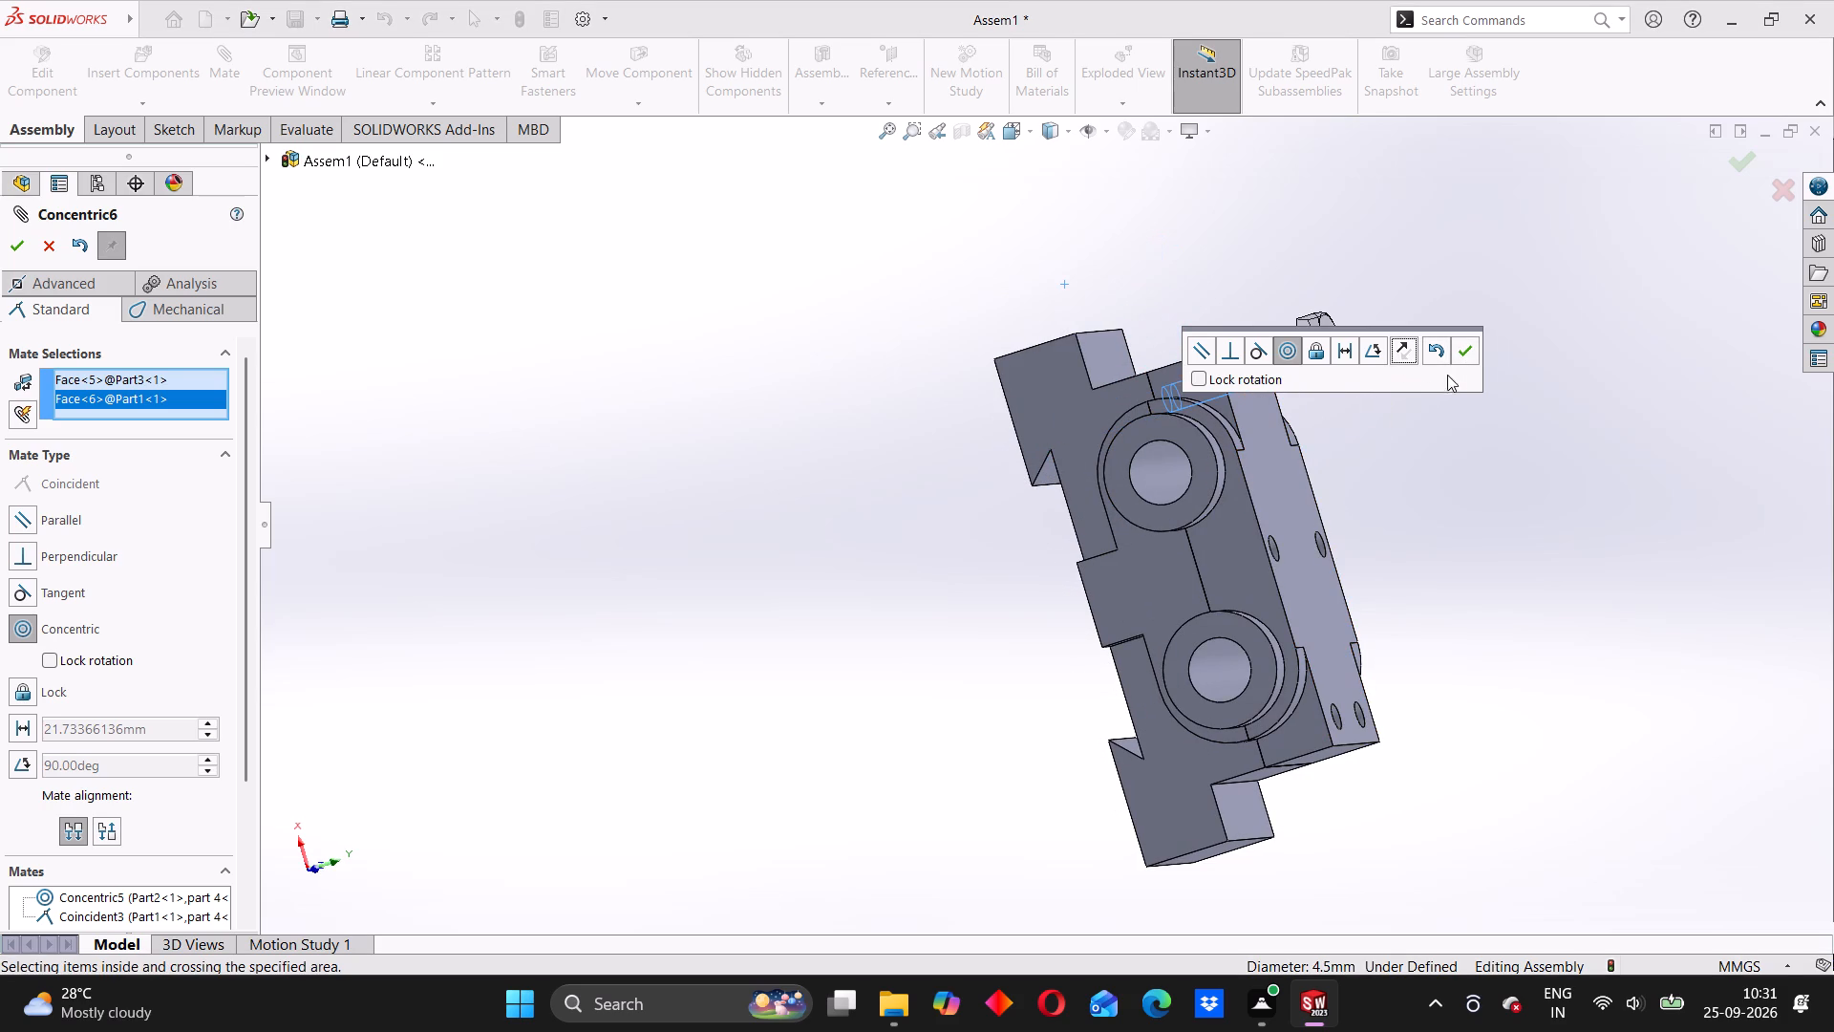
{"action": "left_click", "coordinate": [1463, 346]}
Add a coincident mate between the underside of the Part3 bolt head and Part1's outer face with the screw holes, and finish mating.
{"action": "middle_click_drag", "start_coordinate": [1359, 469], "coordinate": [1333, 456]}
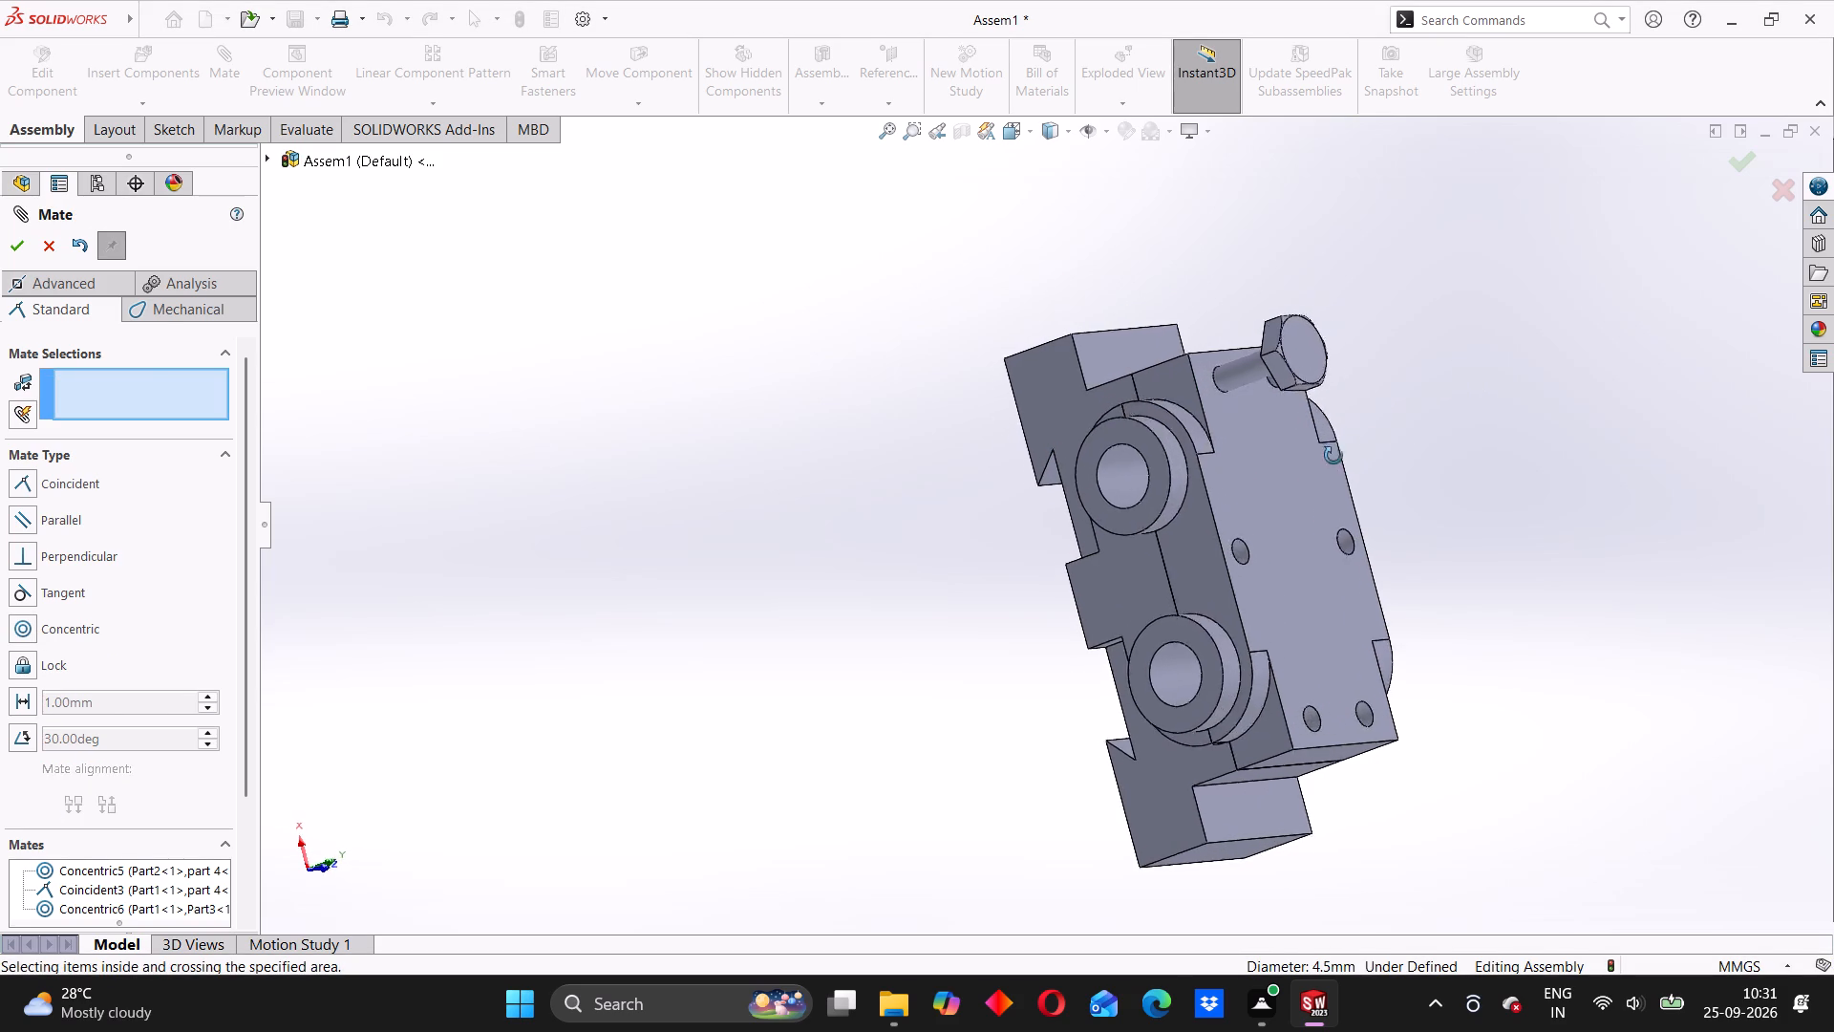
{"action": "middle_click_drag", "start_coordinate": [1333, 456], "coordinate": [1436, 358]}
{"action": "scroll", "coordinate": [1312, 376], "scroll_direction": "down", "scroll_amount": 4}
{"action": "left_click", "coordinate": [1218, 379]}
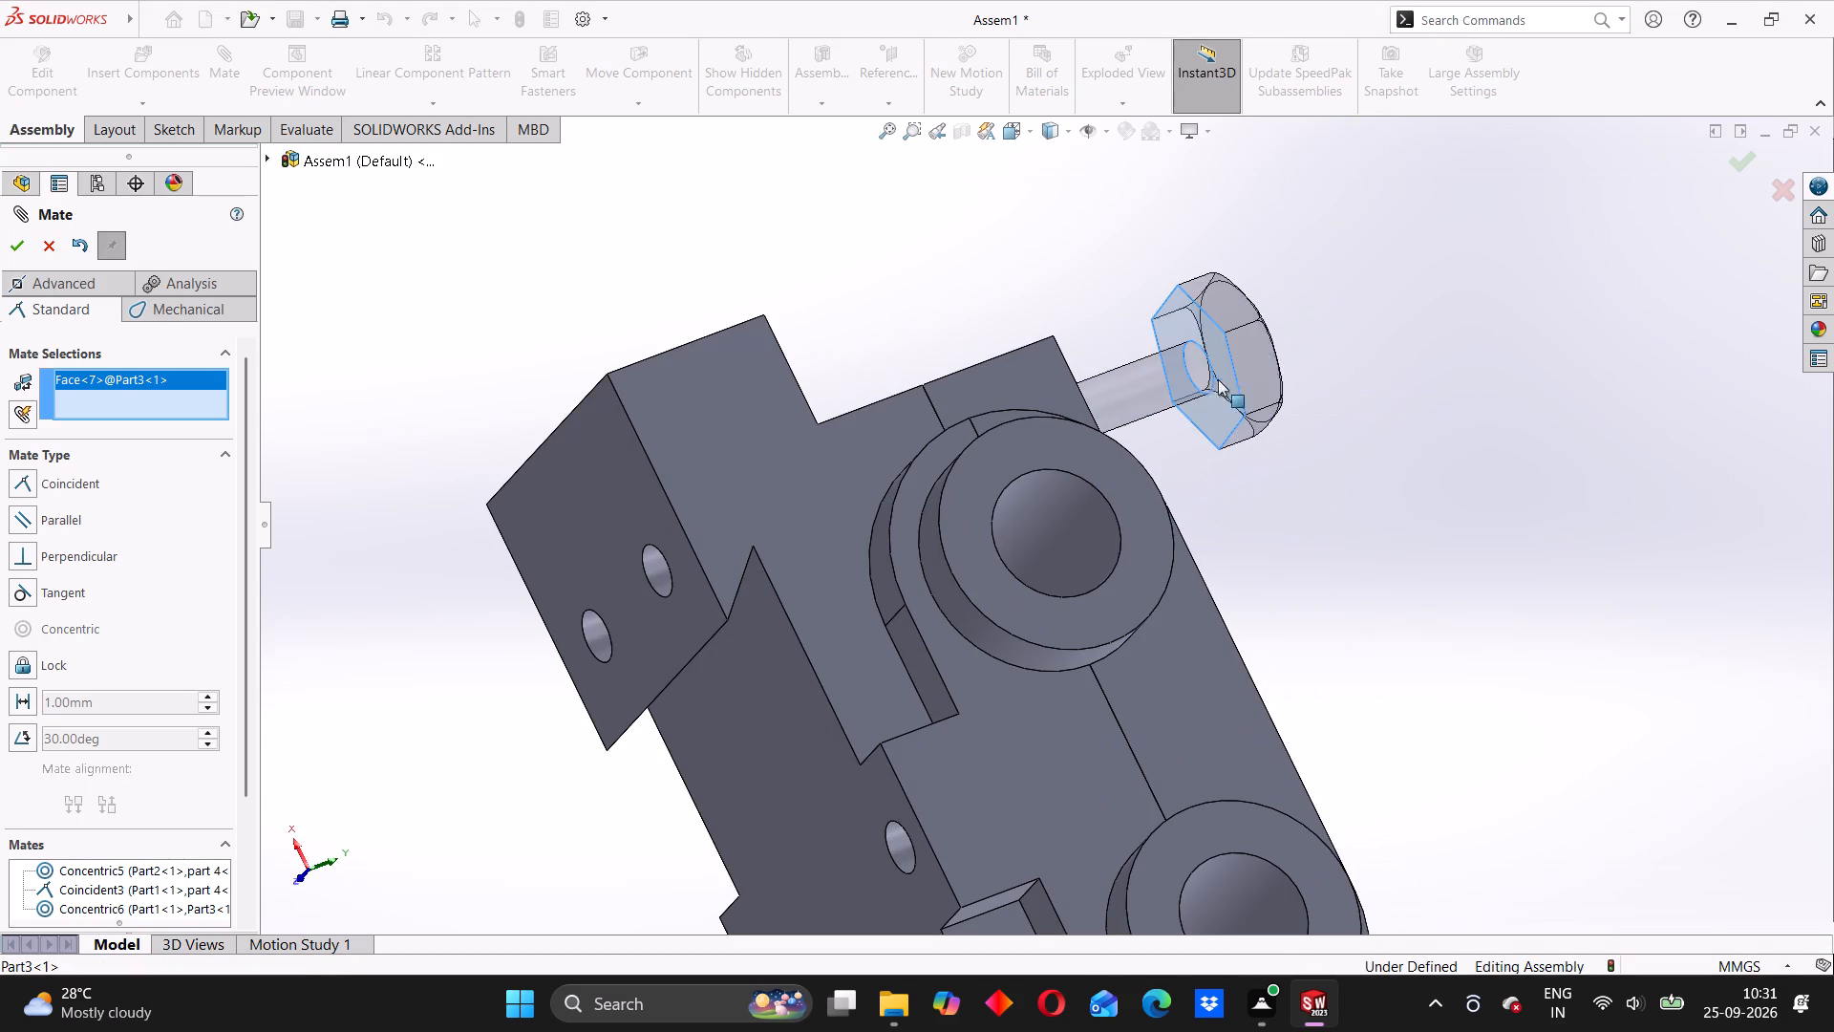
{"action": "middle_click_drag", "start_coordinate": [1192, 507], "coordinate": [1060, 571]}
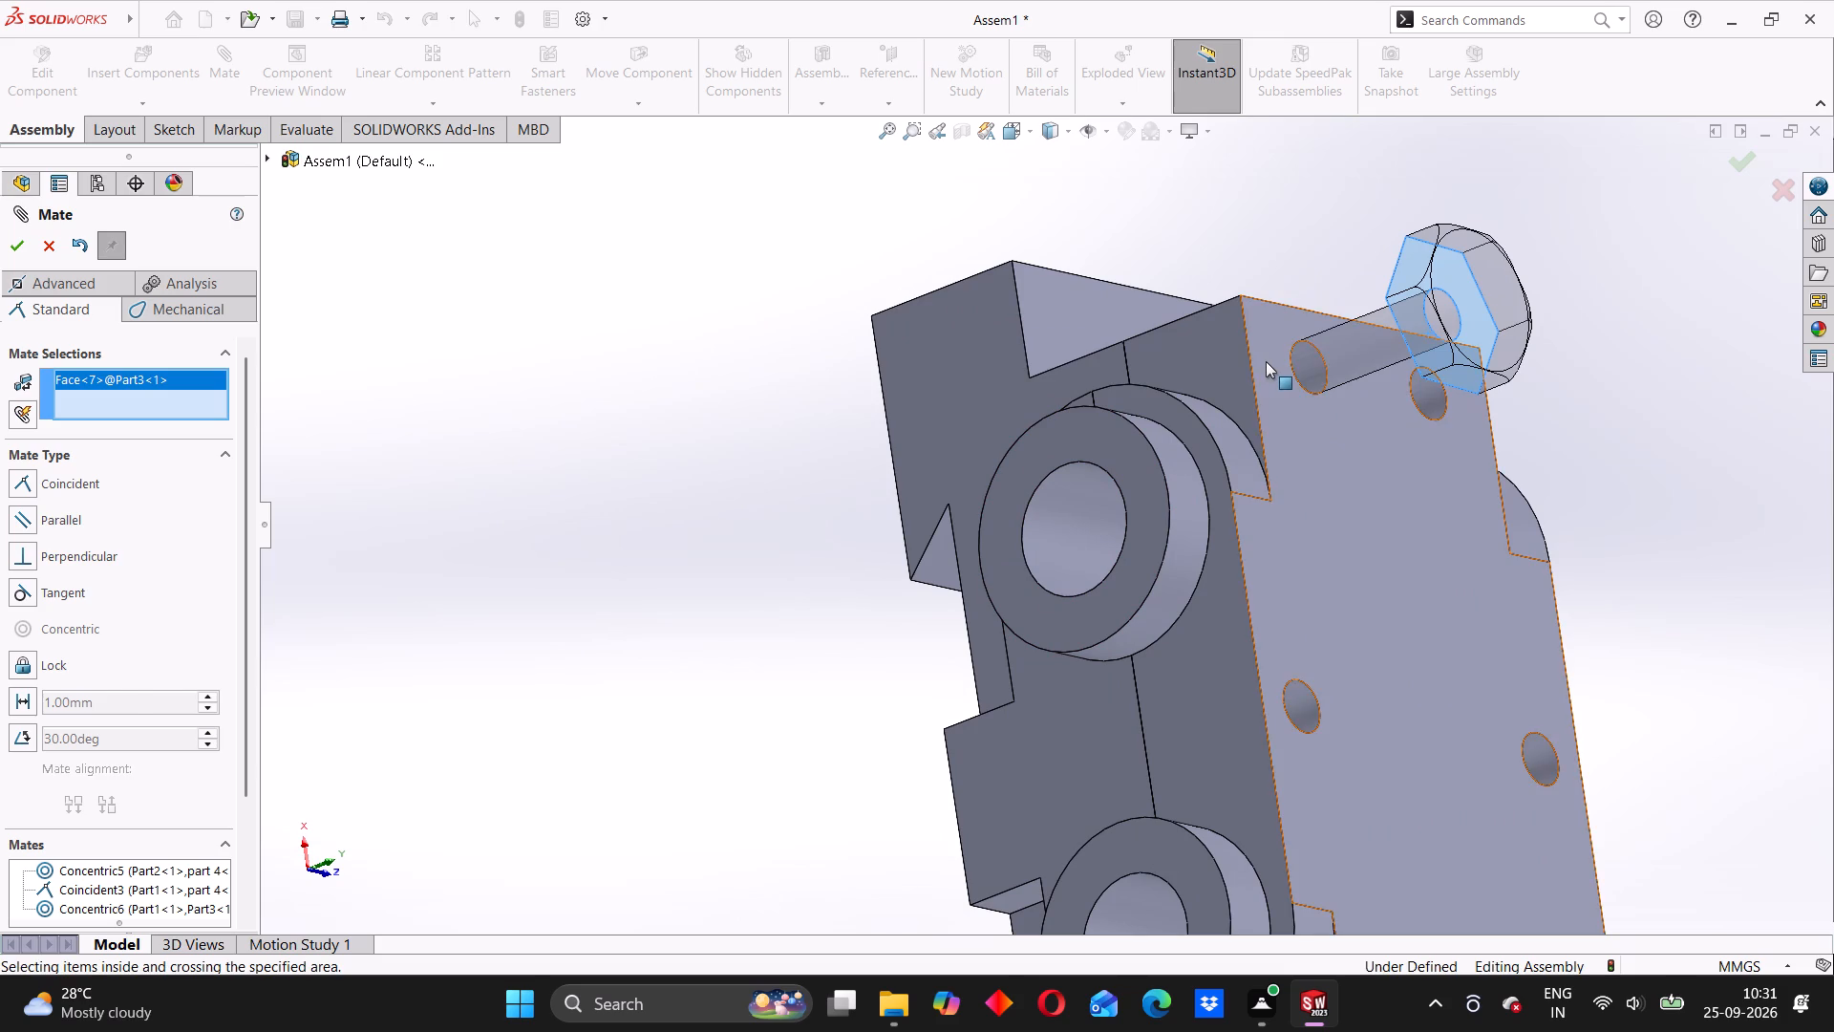
{"action": "left_click", "coordinate": [1266, 361]}
{"action": "left_click", "coordinate": [1541, 332]}
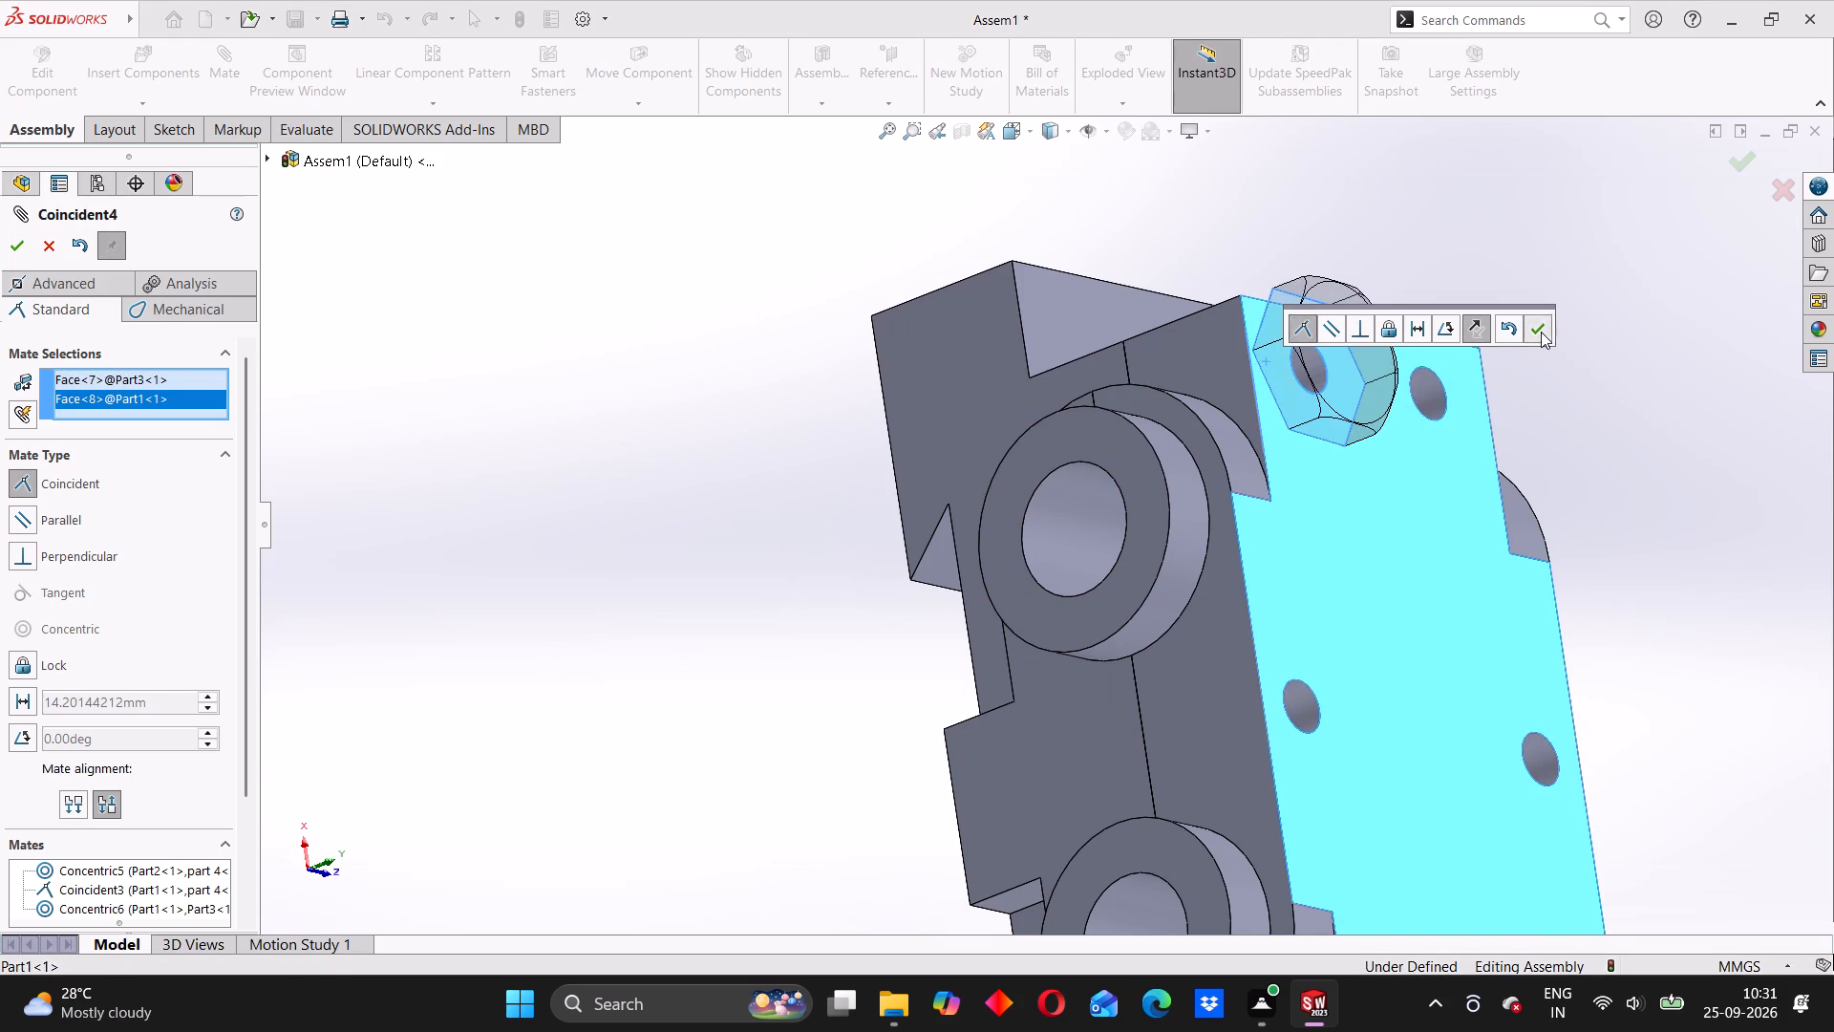
{"action": "middle_click_drag", "start_coordinate": [1562, 395], "coordinate": [1434, 432]}
{"action": "scroll", "coordinate": [1242, 393], "scroll_direction": "up", "scroll_amount": 3}
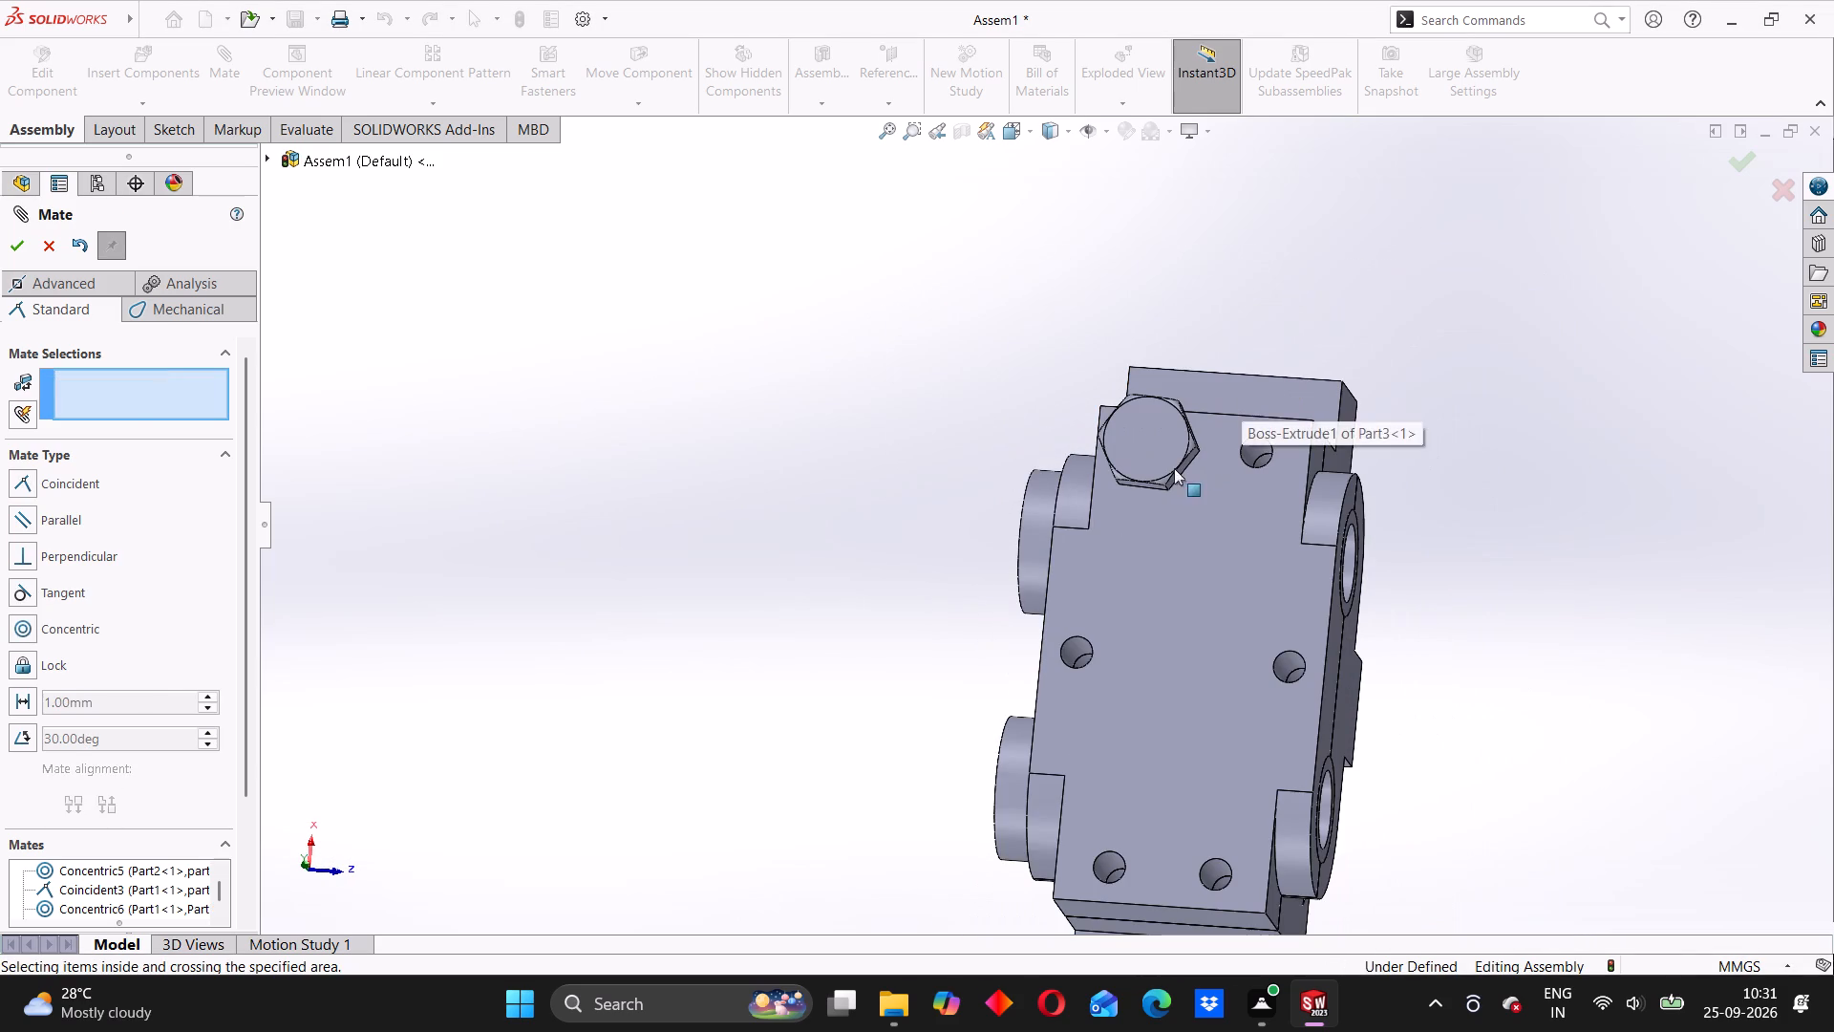
{"action": "left_click", "coordinate": [17, 255]}
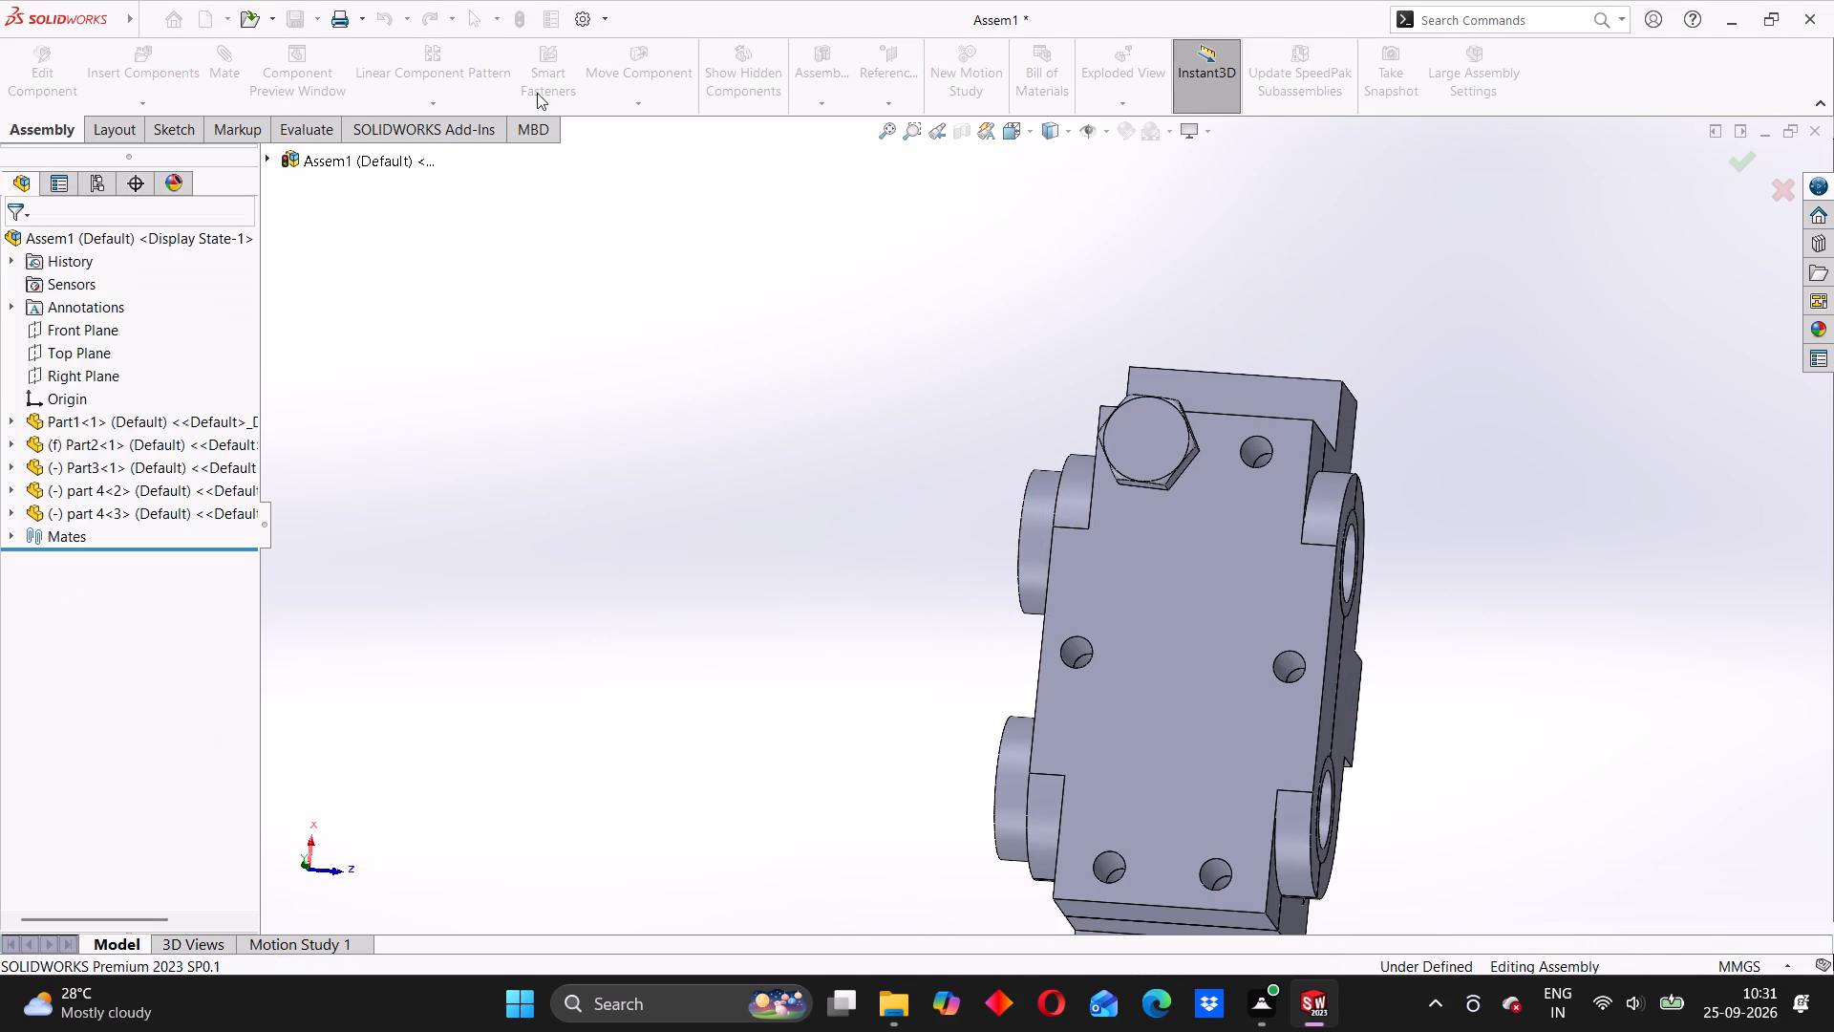
Start a linear component pattern with the flat outer face of the Part3 bolt head as the Direction 1 reference.
{"action": "left_click", "coordinate": [431, 77]}
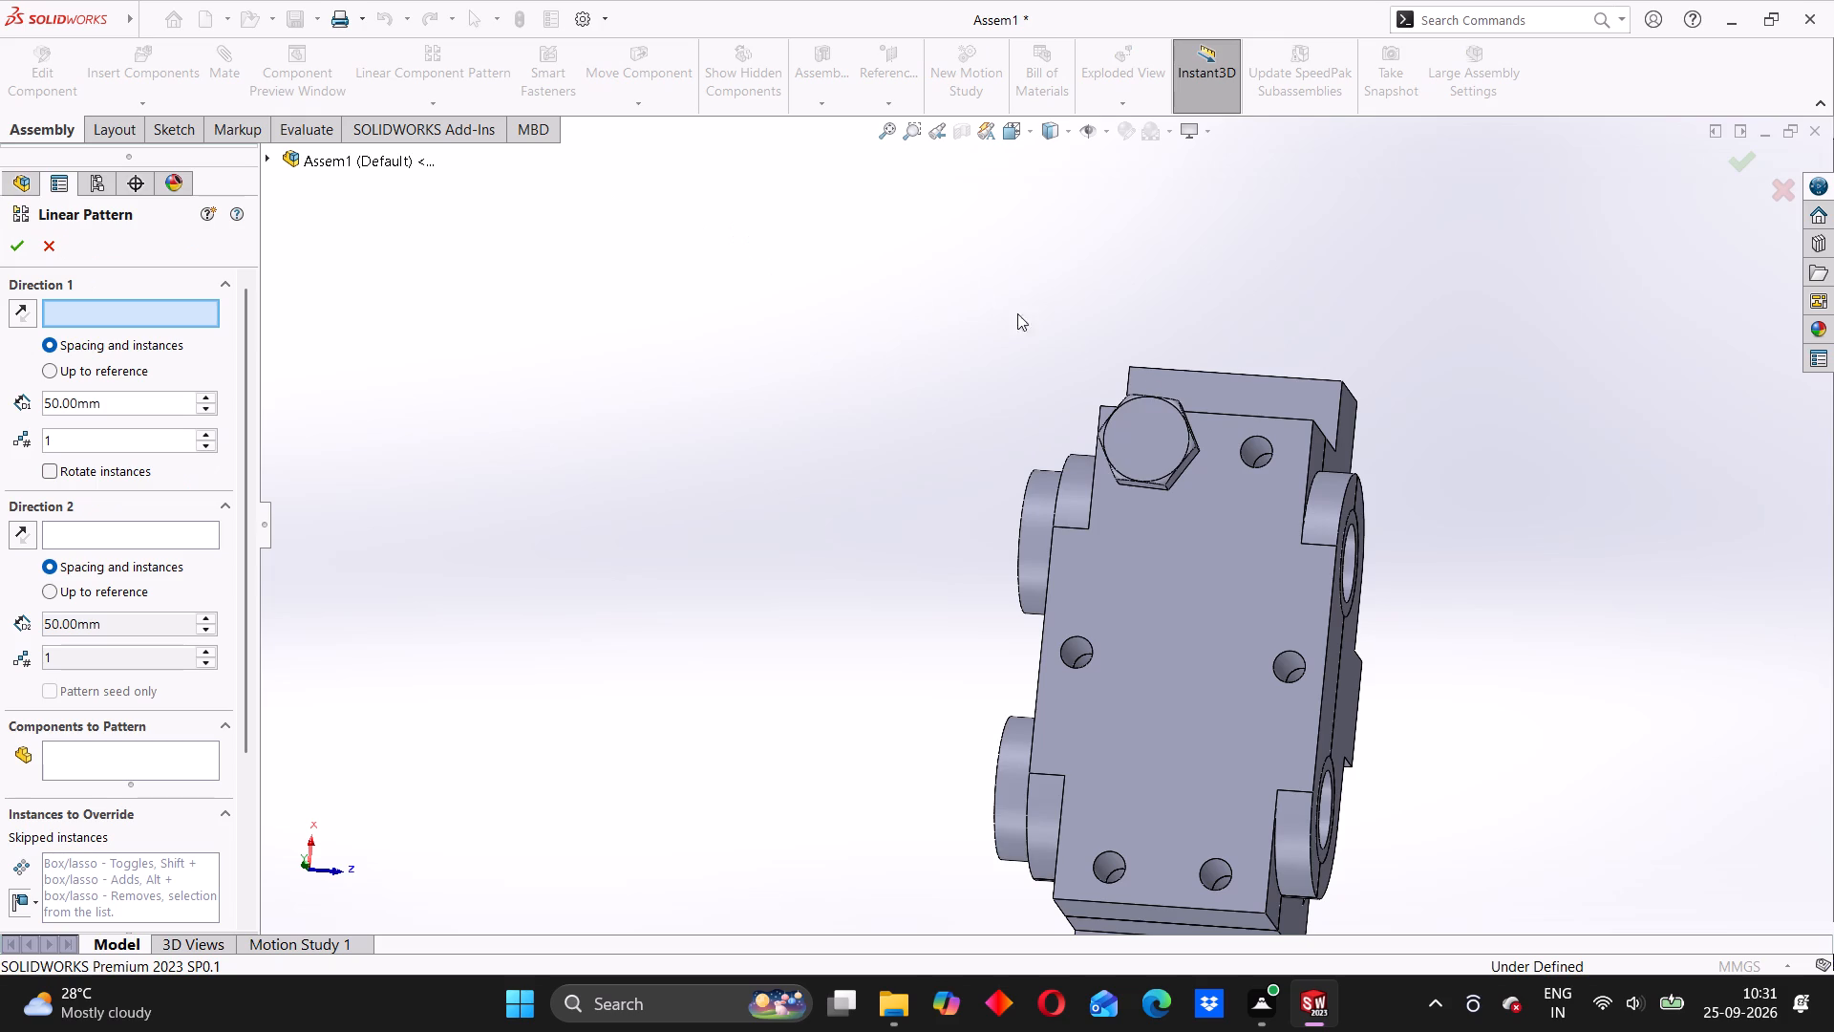
{"action": "left_click", "coordinate": [1146, 436]}
{"action": "left_click_drag", "start_coordinate": [1145, 425], "coordinate": [1131, 426]}
{"action": "left_click_drag", "start_coordinate": [1131, 426], "coordinate": [100, 918]}
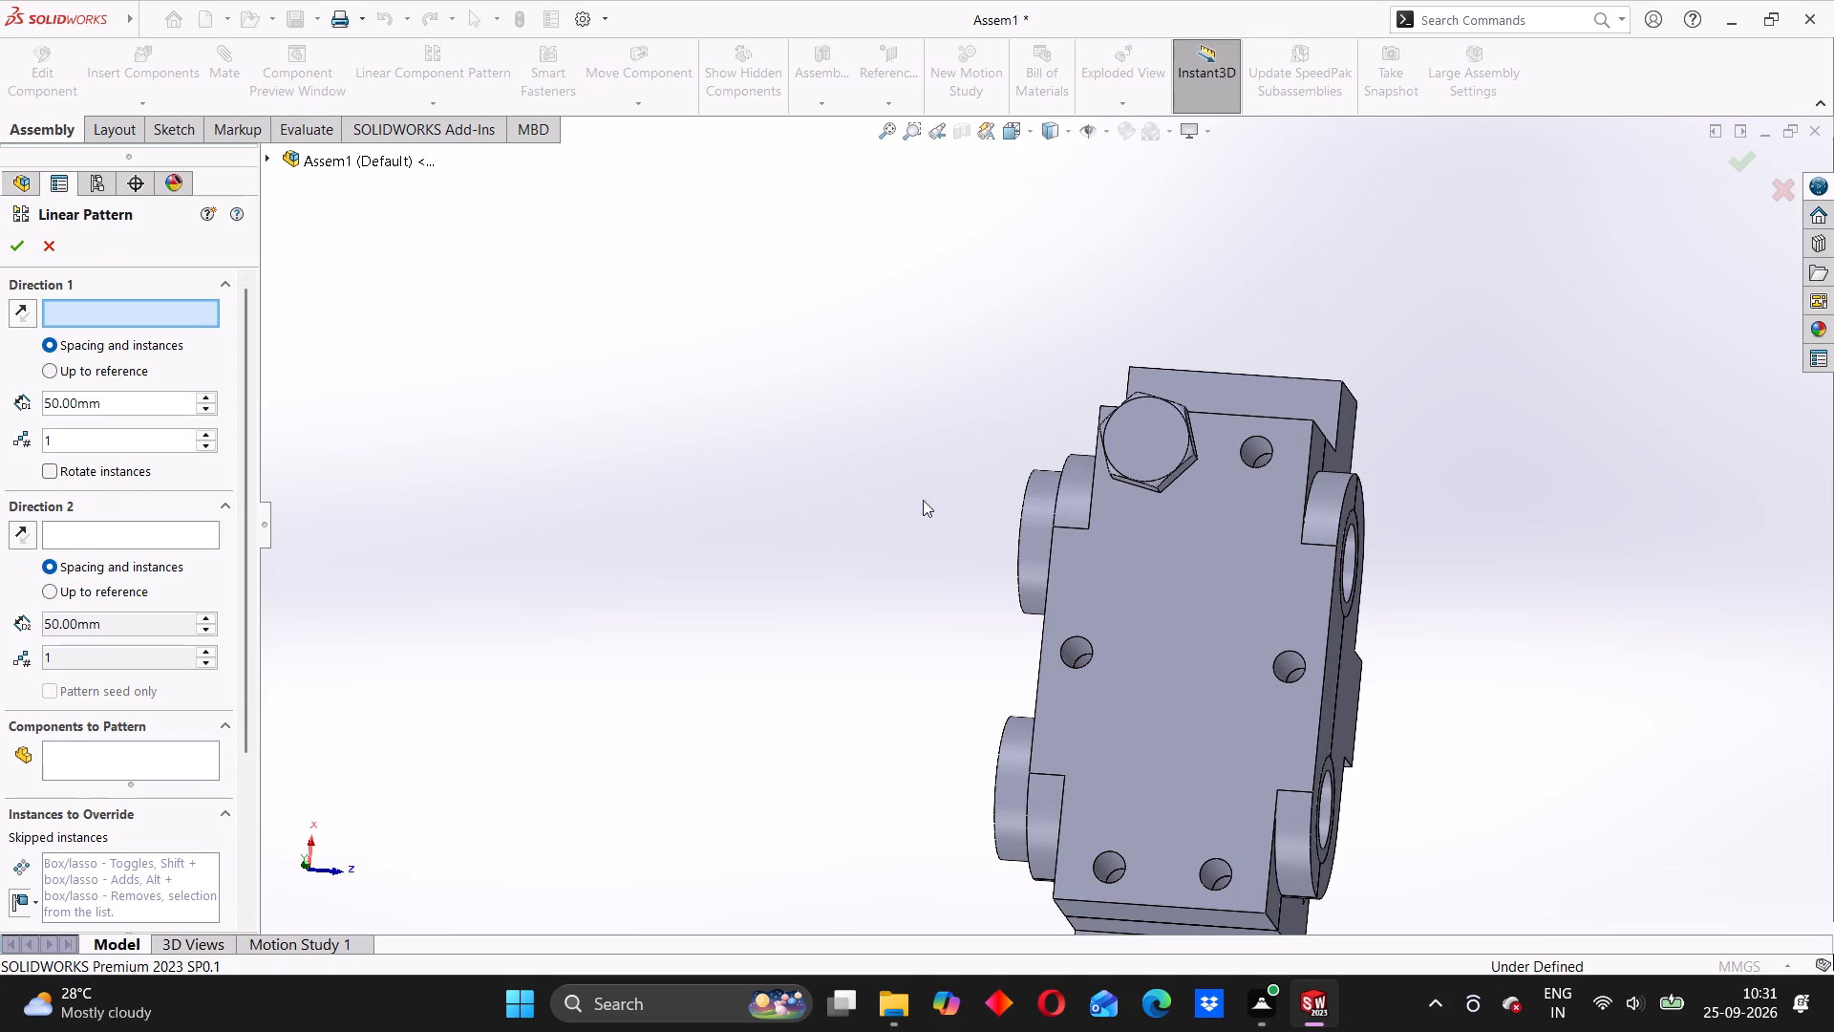
{"action": "scroll", "coordinate": [939, 496], "scroll_direction": "up", "scroll_amount": 2}
{"action": "left_click", "coordinate": [1116, 467]}
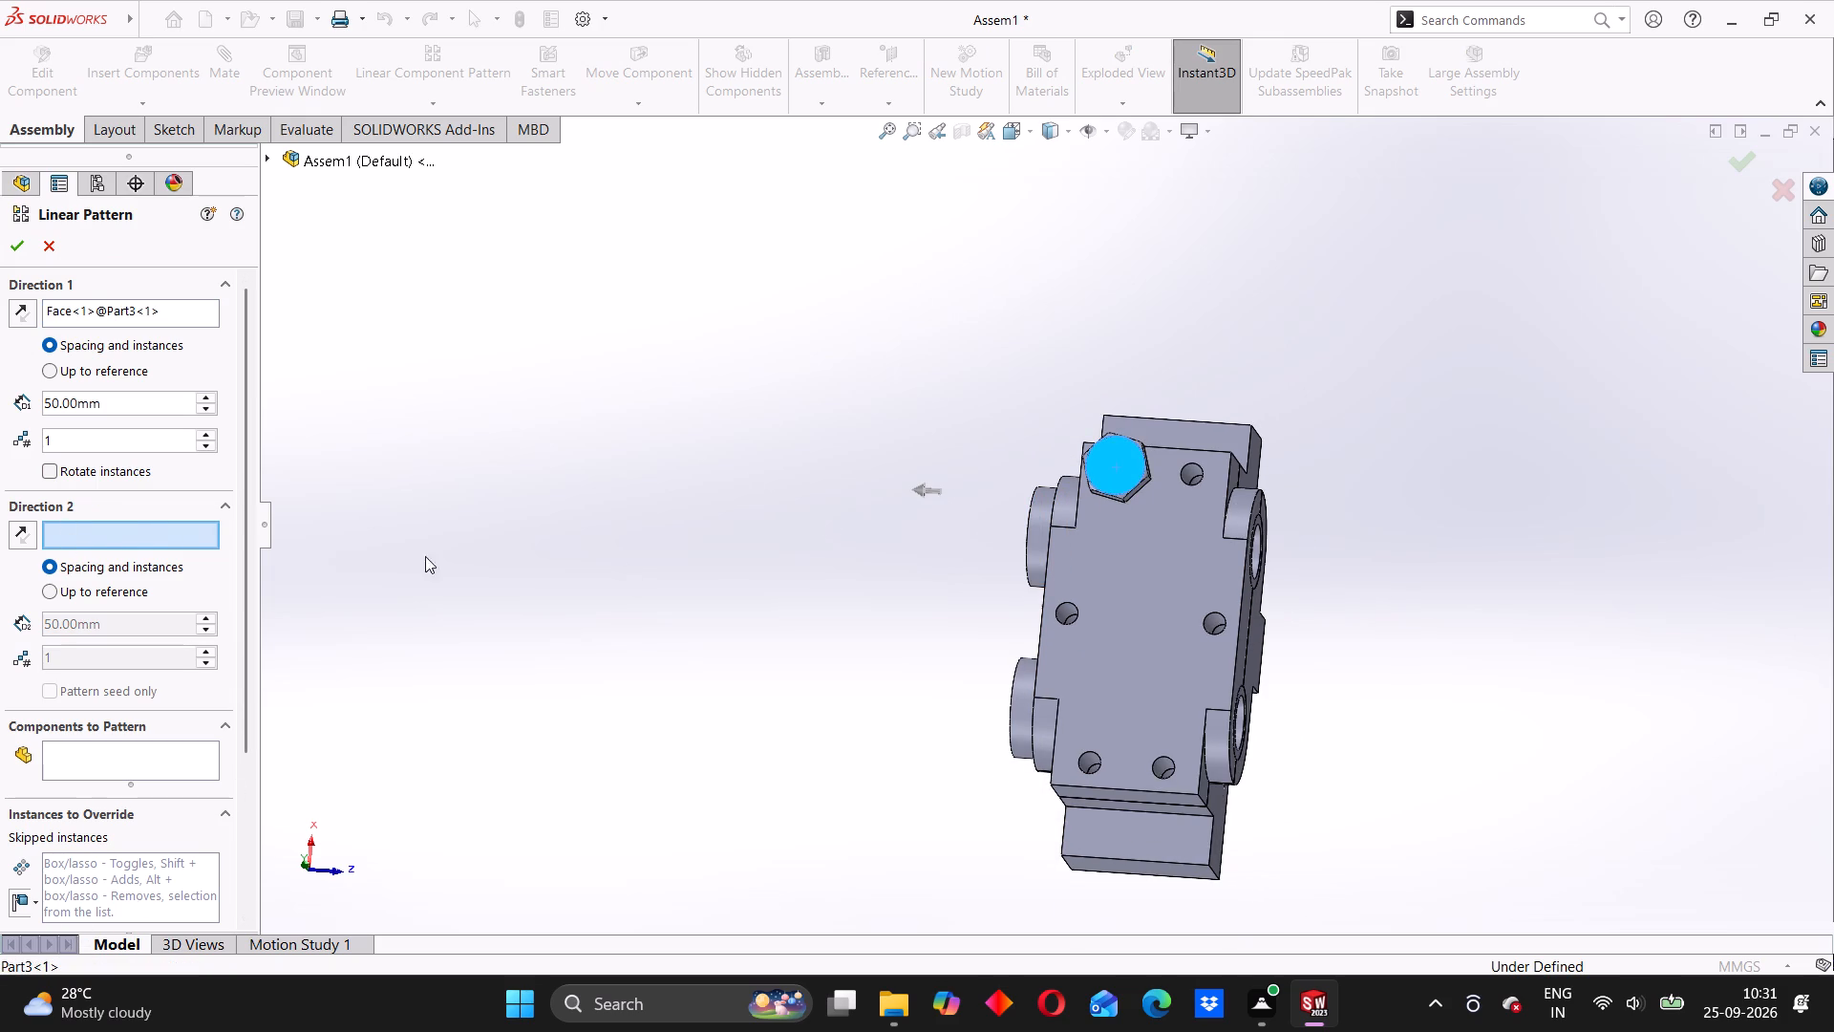
{"action": "scroll", "coordinate": [934, 555], "scroll_direction": "up", "scroll_amount": 2}
{"action": "middle_click_drag", "start_coordinate": [814, 544], "coordinate": [875, 582]}
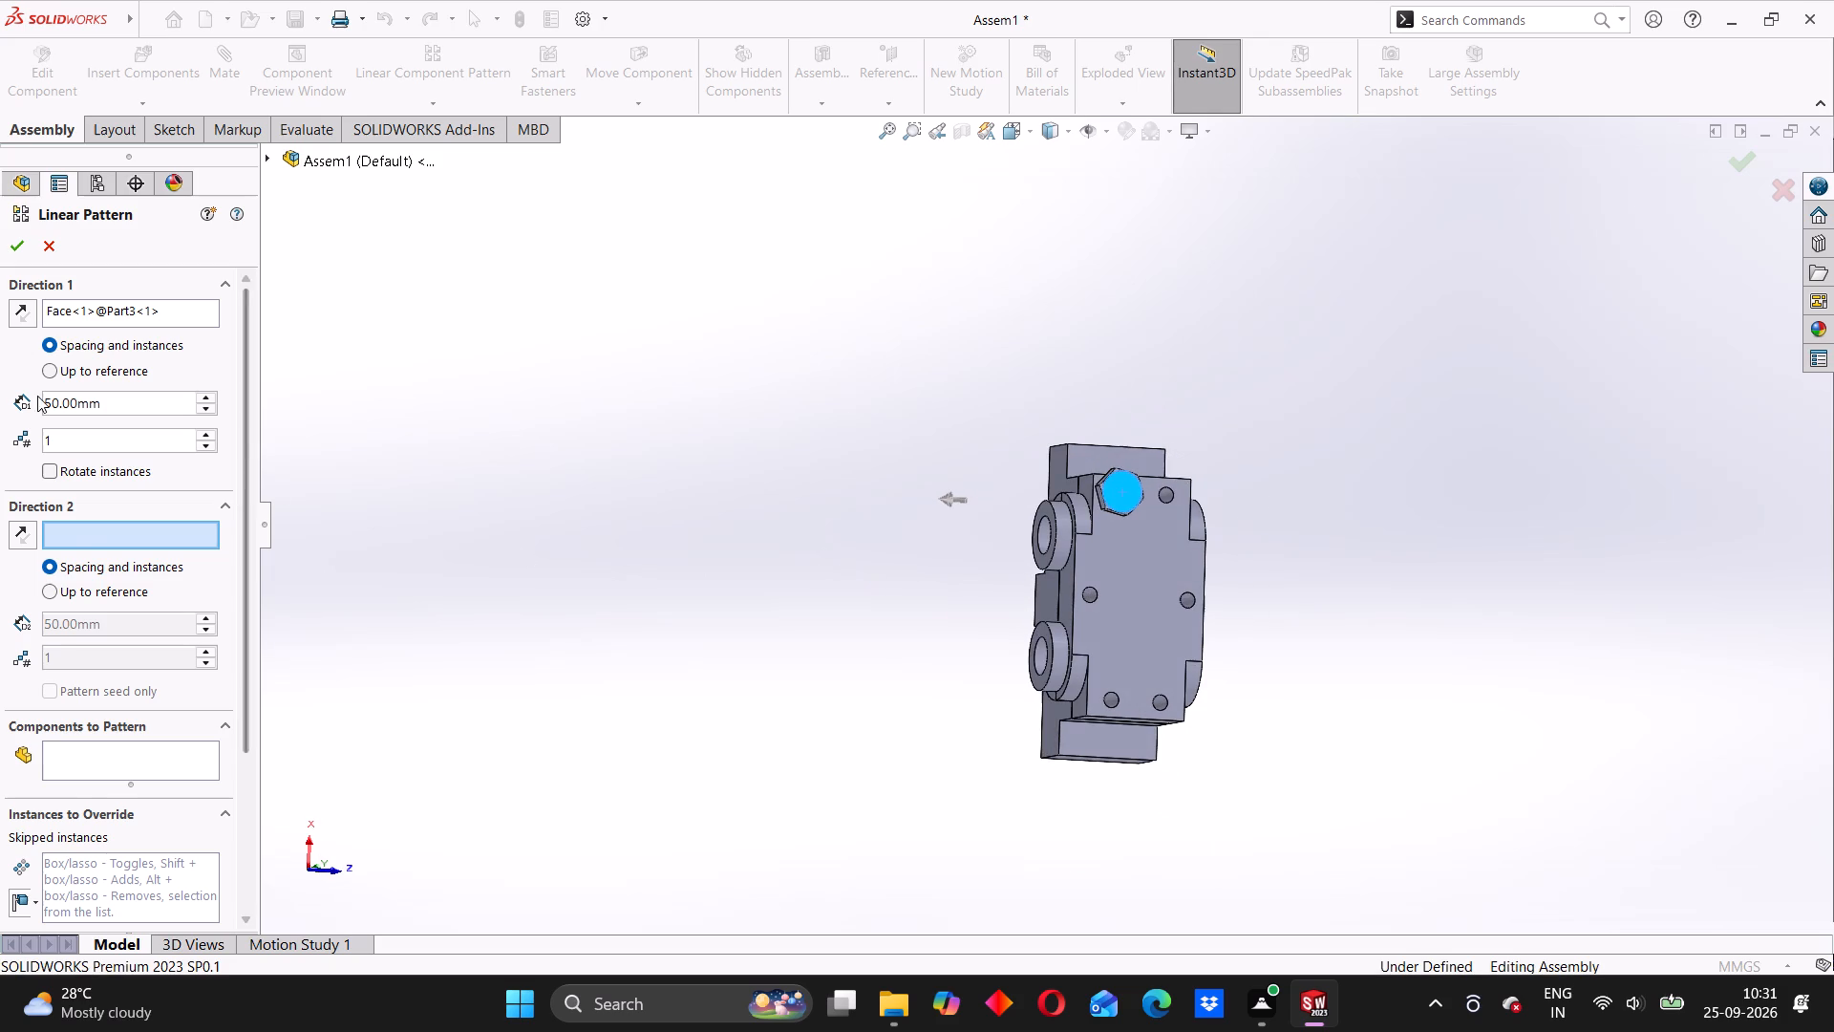
Set Direction 1 to 15 mm spacing and 2 instances, reverse its direction, and try to accept the linear pattern.
{"action": "left_click_drag", "start_coordinate": [103, 400], "coordinate": [39, 419]}
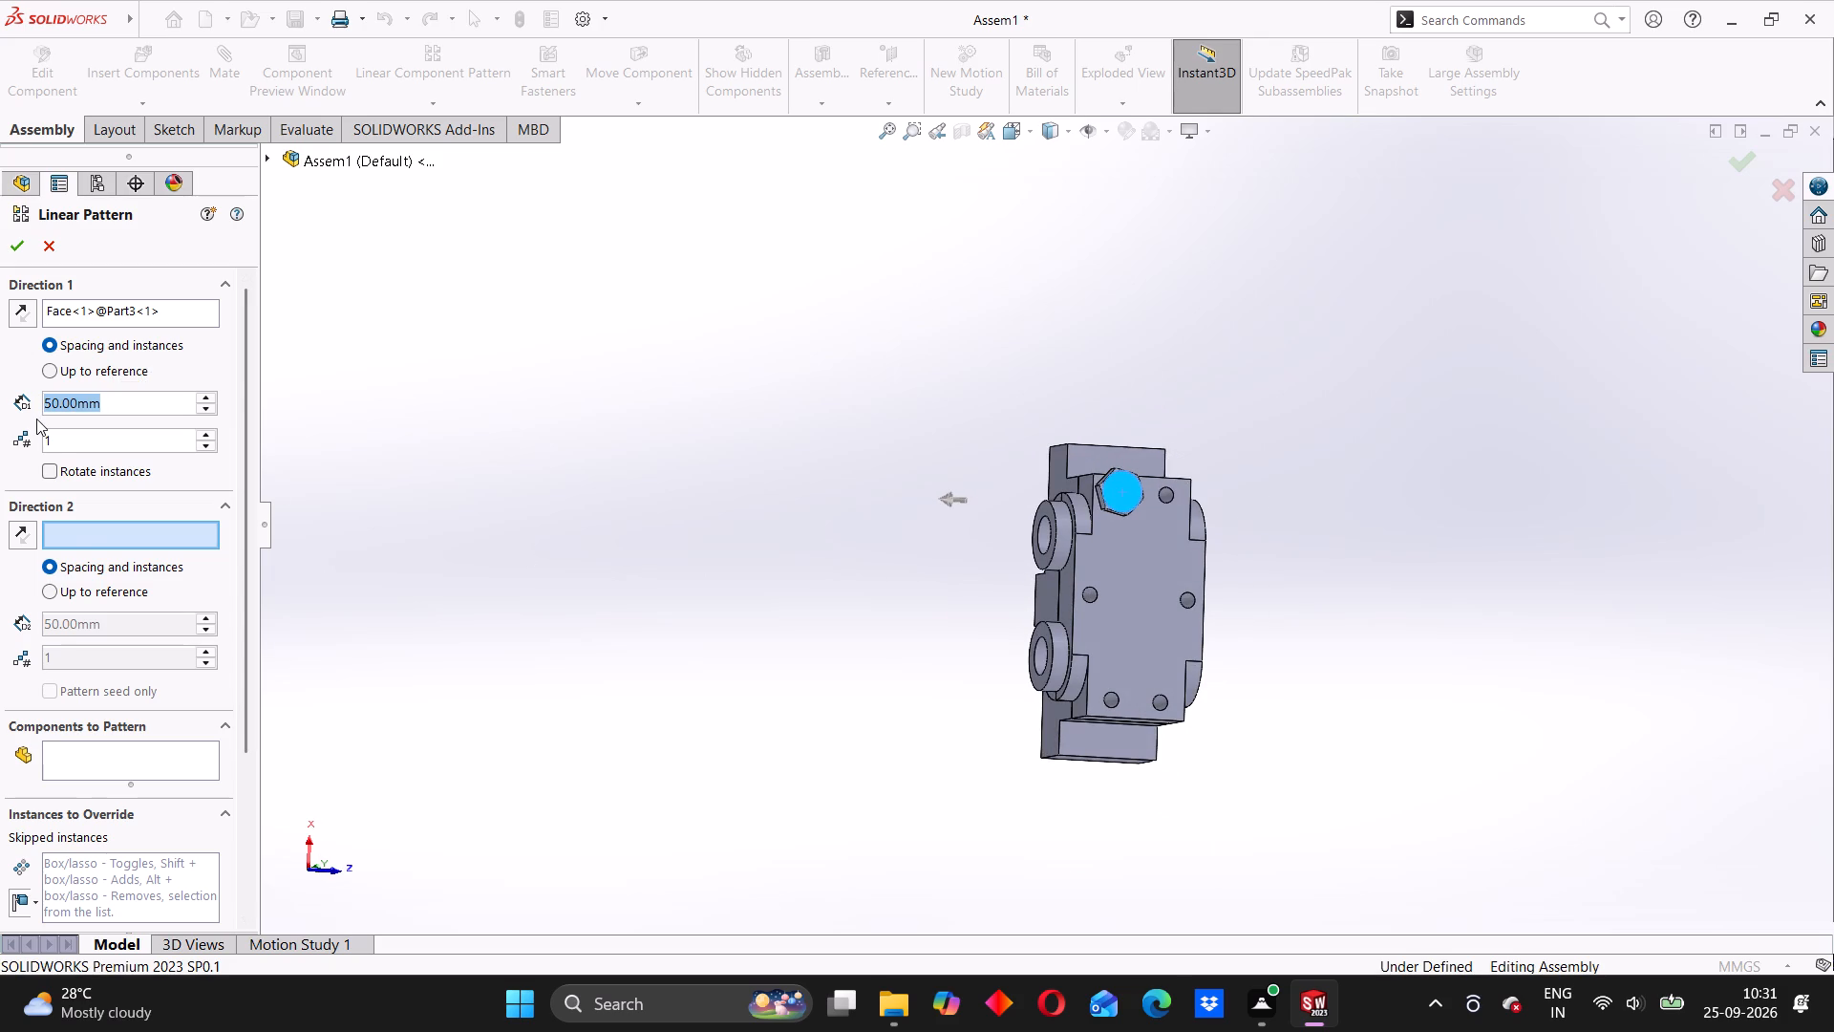
{"action": "type", "text": "15"}
{"action": "key", "text": "Return"}
{"action": "left_click", "coordinate": [53, 469]}
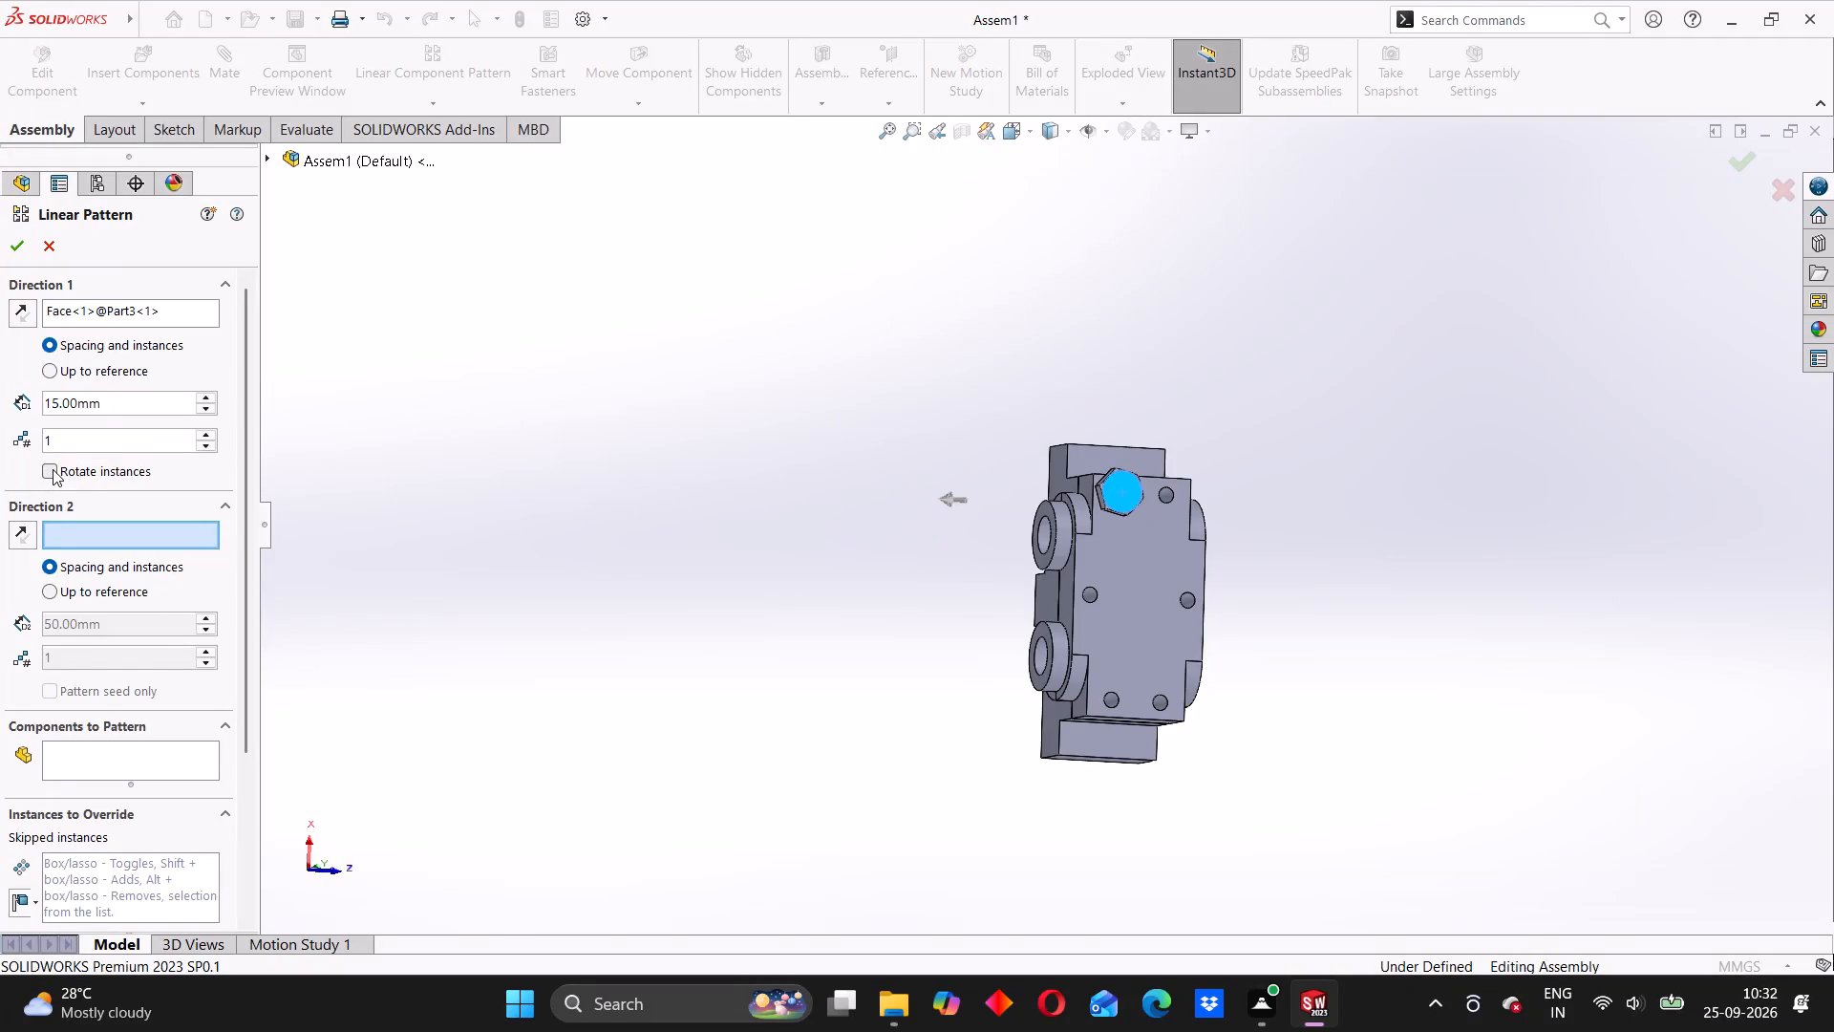
{"action": "left_click", "coordinate": [52, 470]}
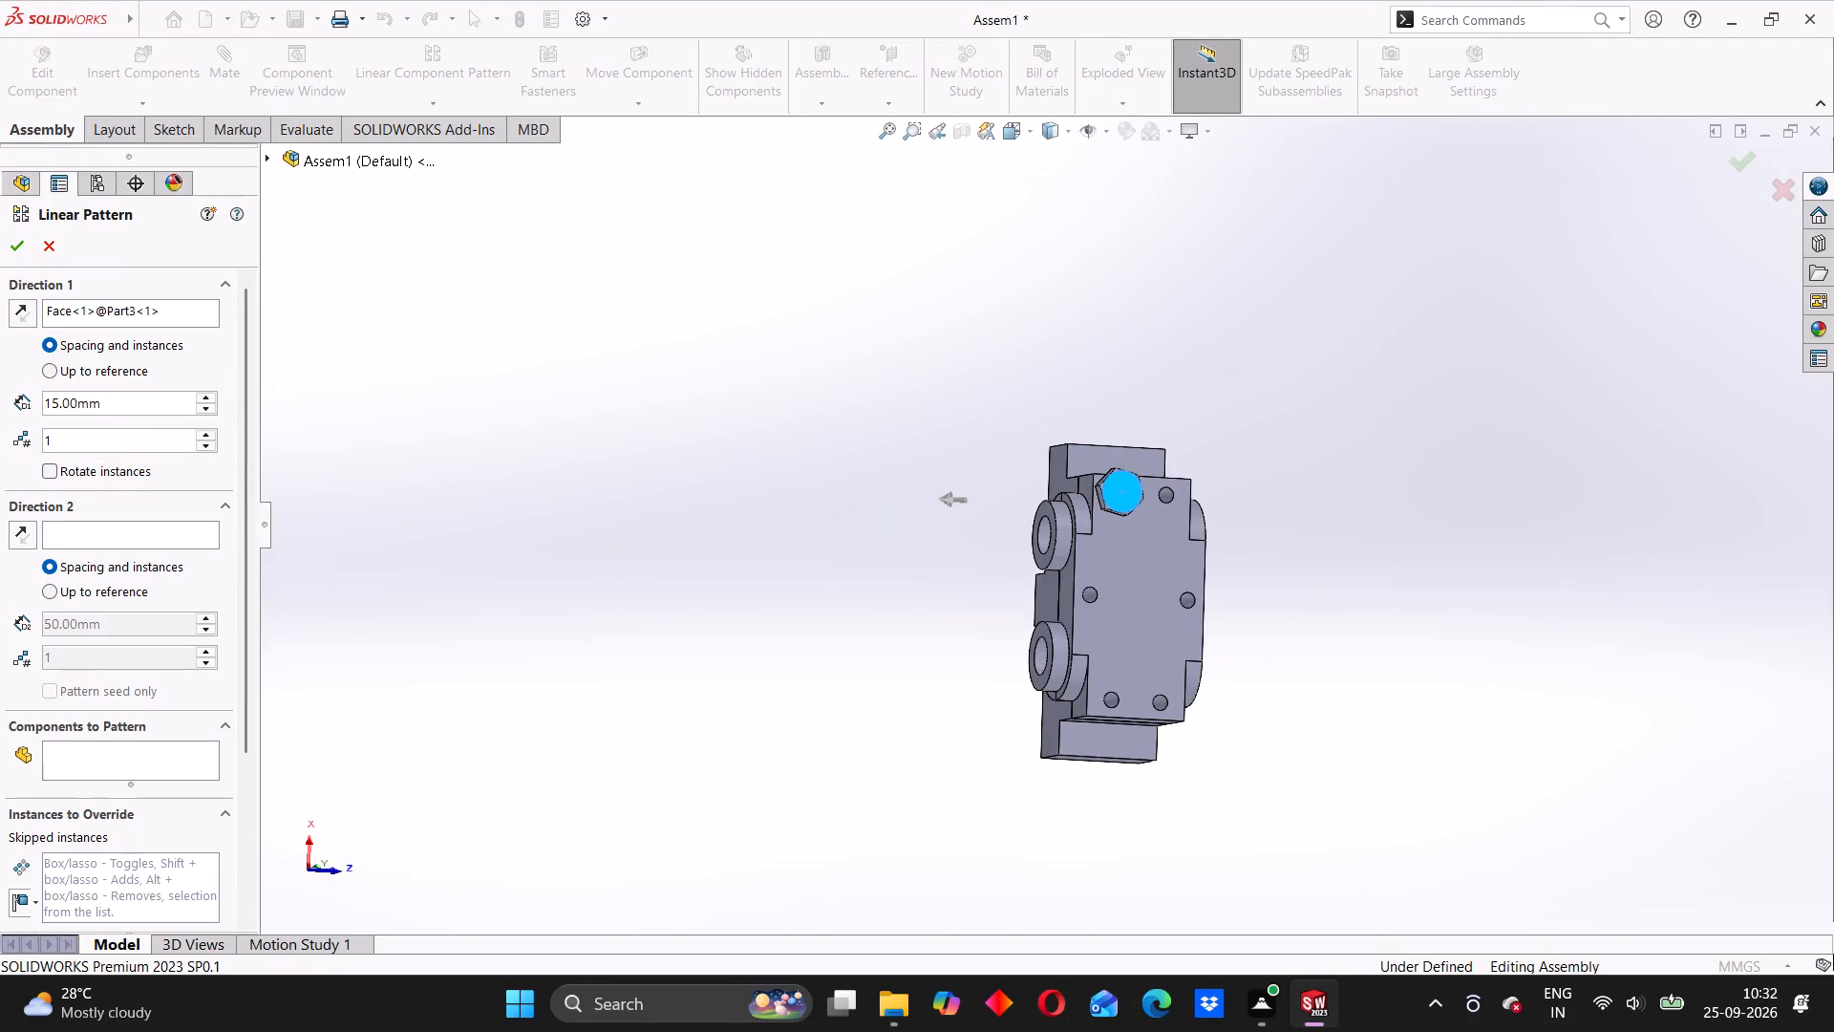
{"action": "left_click", "coordinate": [204, 437]}
{"action": "left_click", "coordinate": [949, 497]}
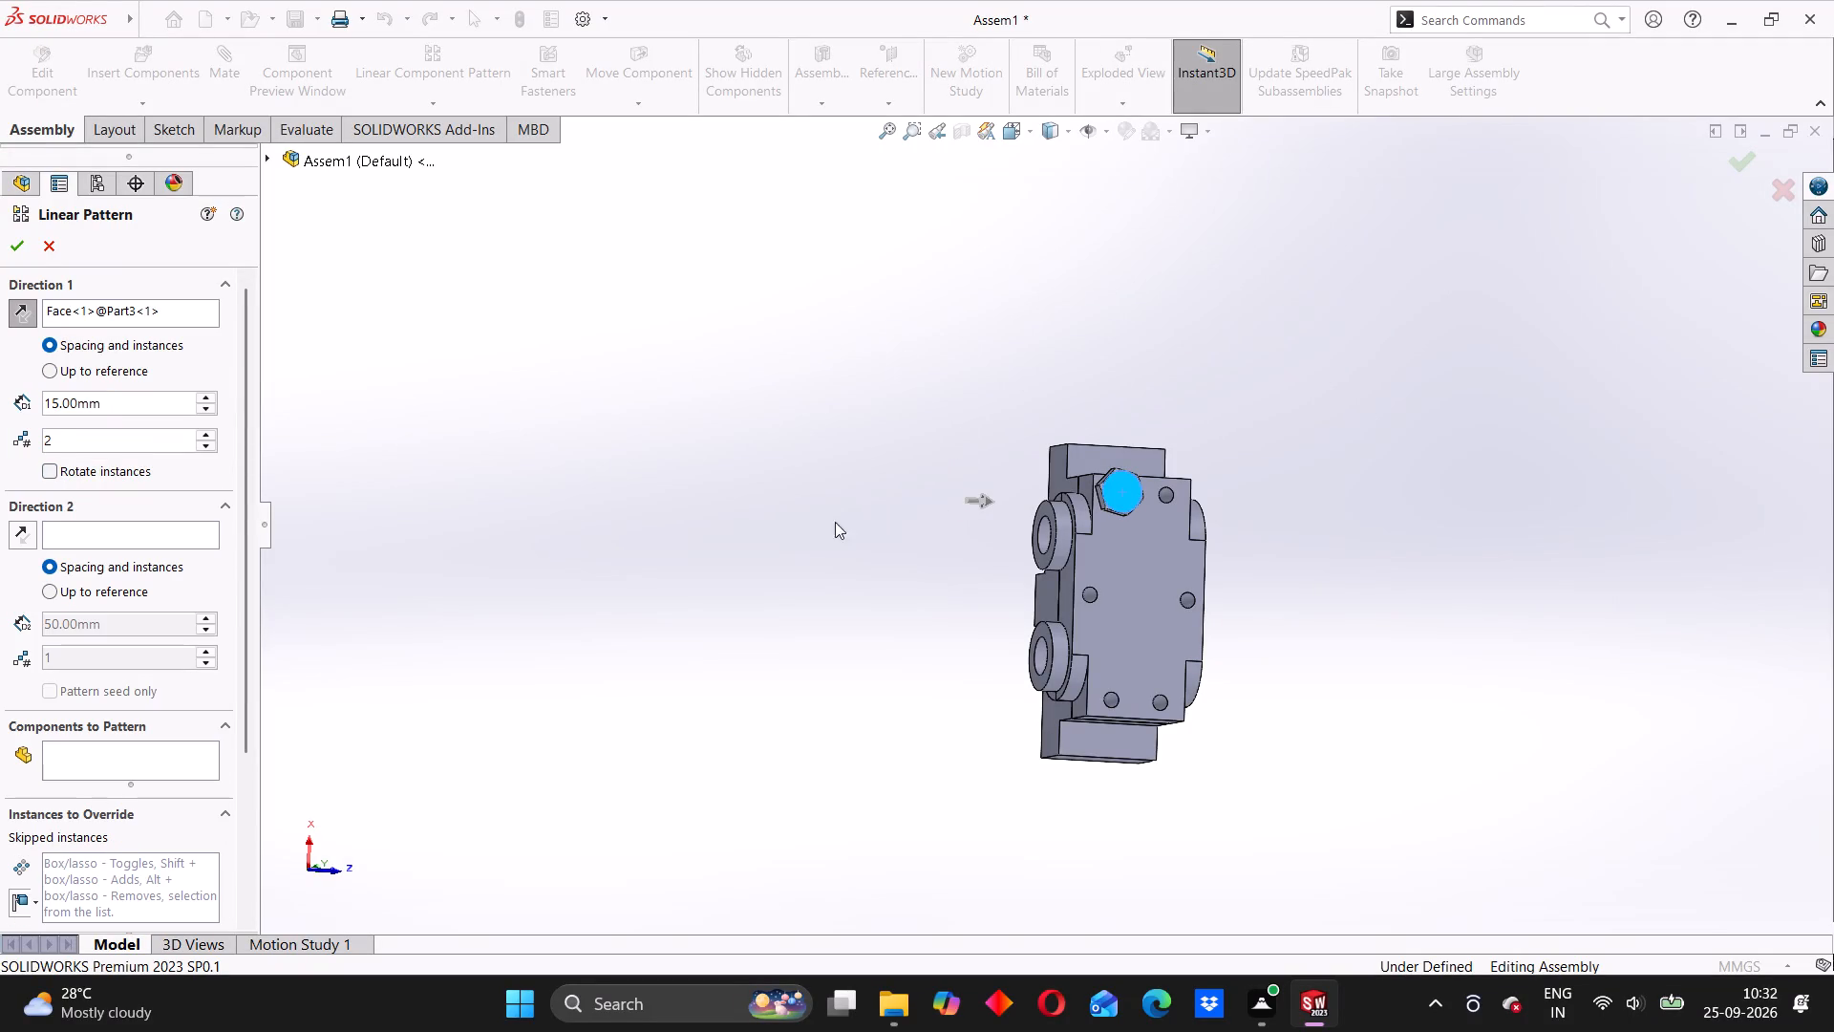
{"action": "left_click", "coordinate": [25, 251]}
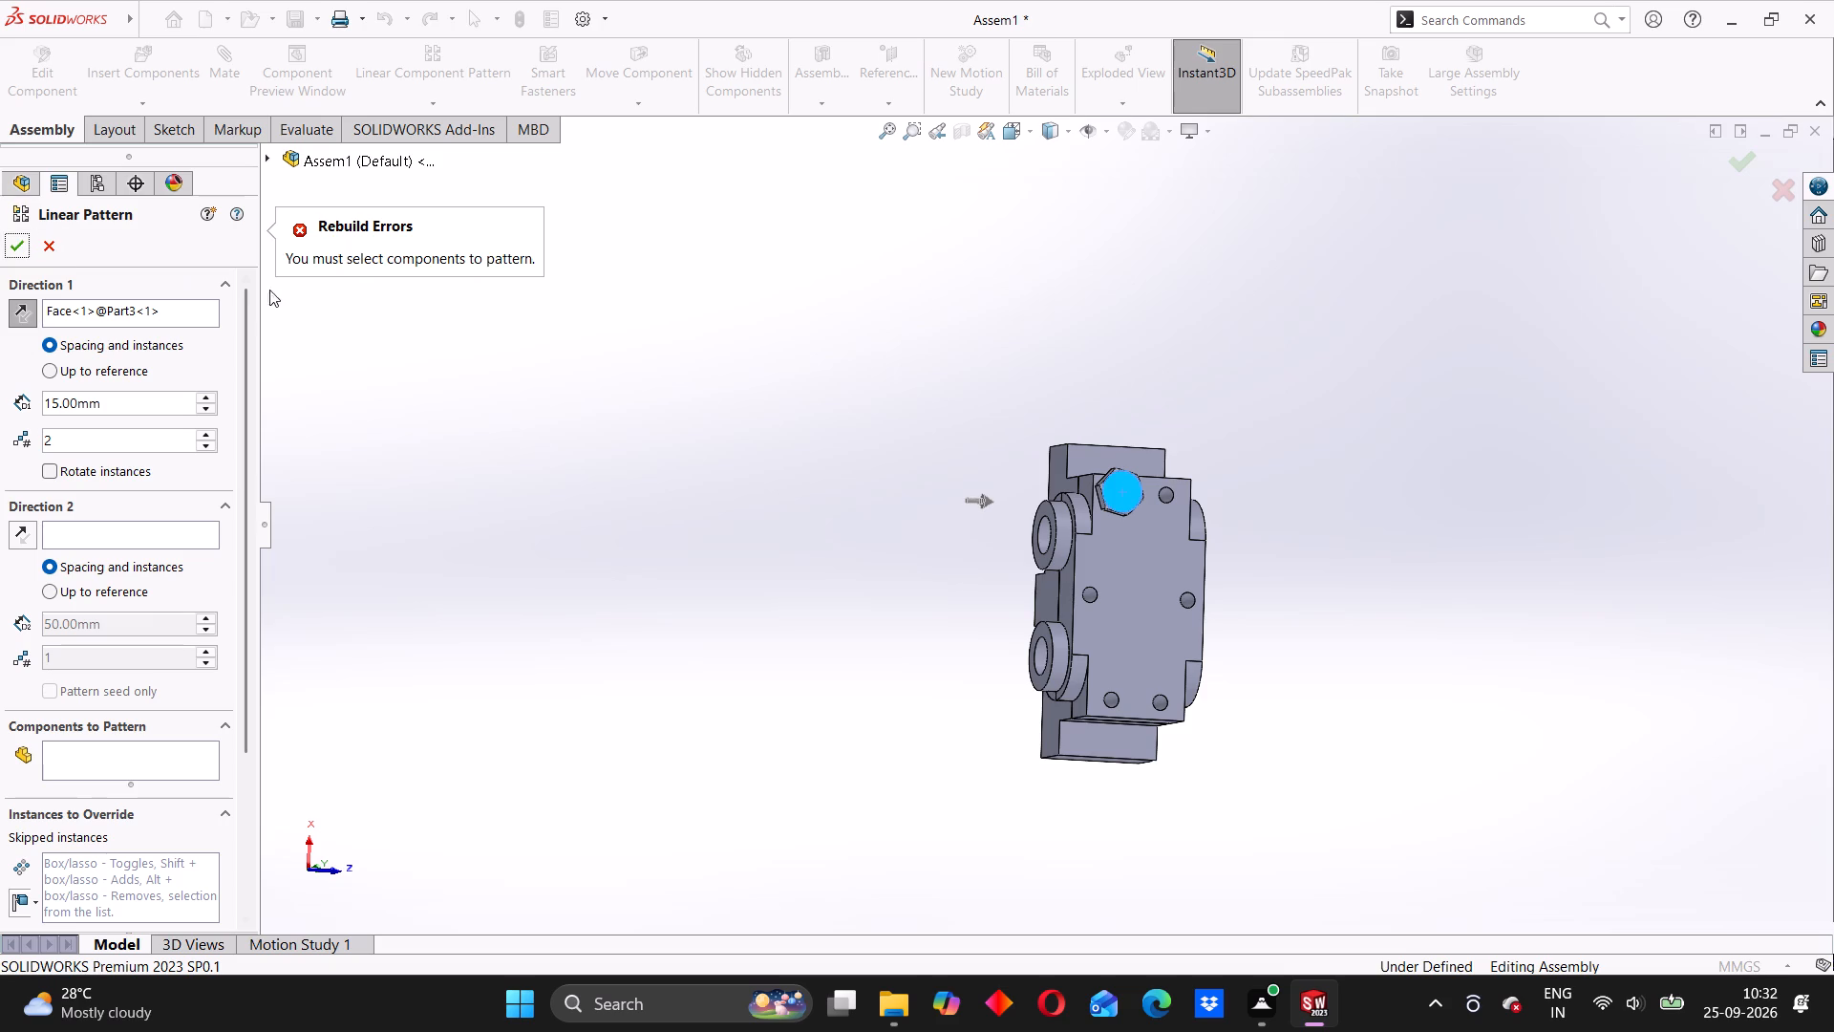
Replace the Direction 1 reference with the upper slanted side face of the Part3 bolt's hex head.
{"action": "scroll", "coordinate": [850, 529], "scroll_direction": "down", "scroll_amount": 1}
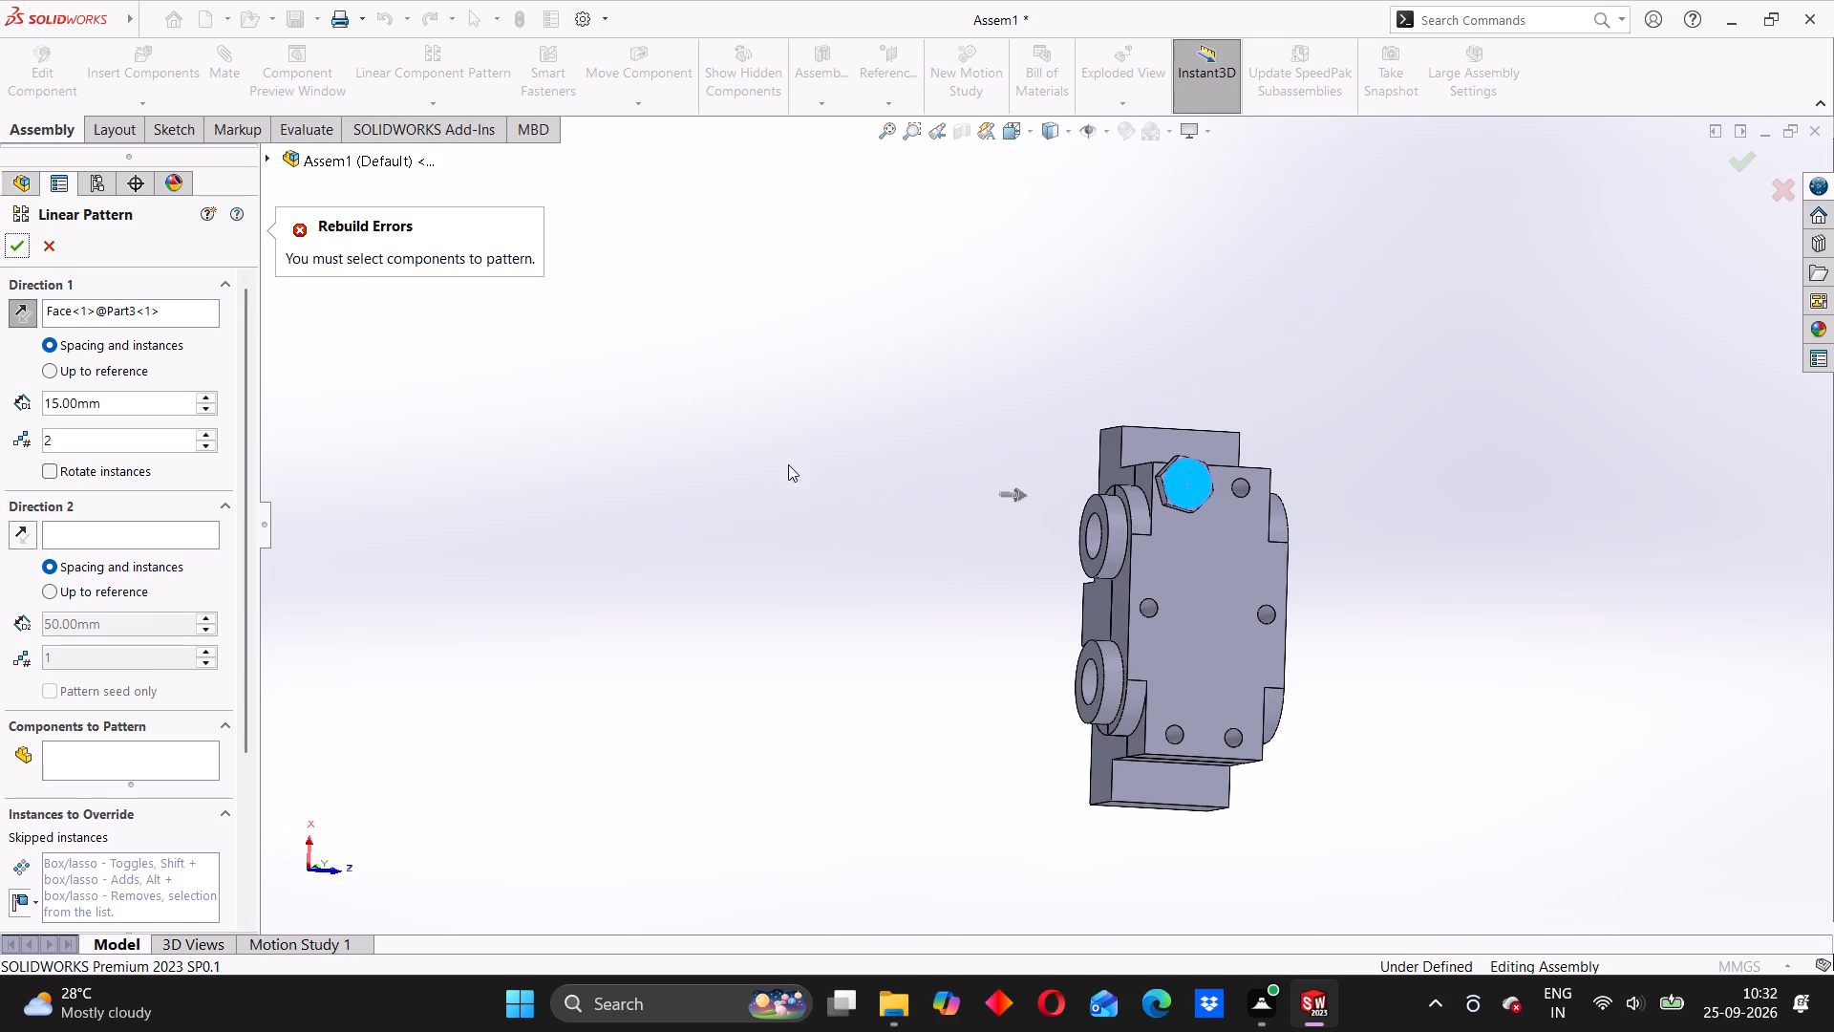
{"action": "scroll", "coordinate": [1116, 477], "scroll_direction": "down", "scroll_amount": 2}
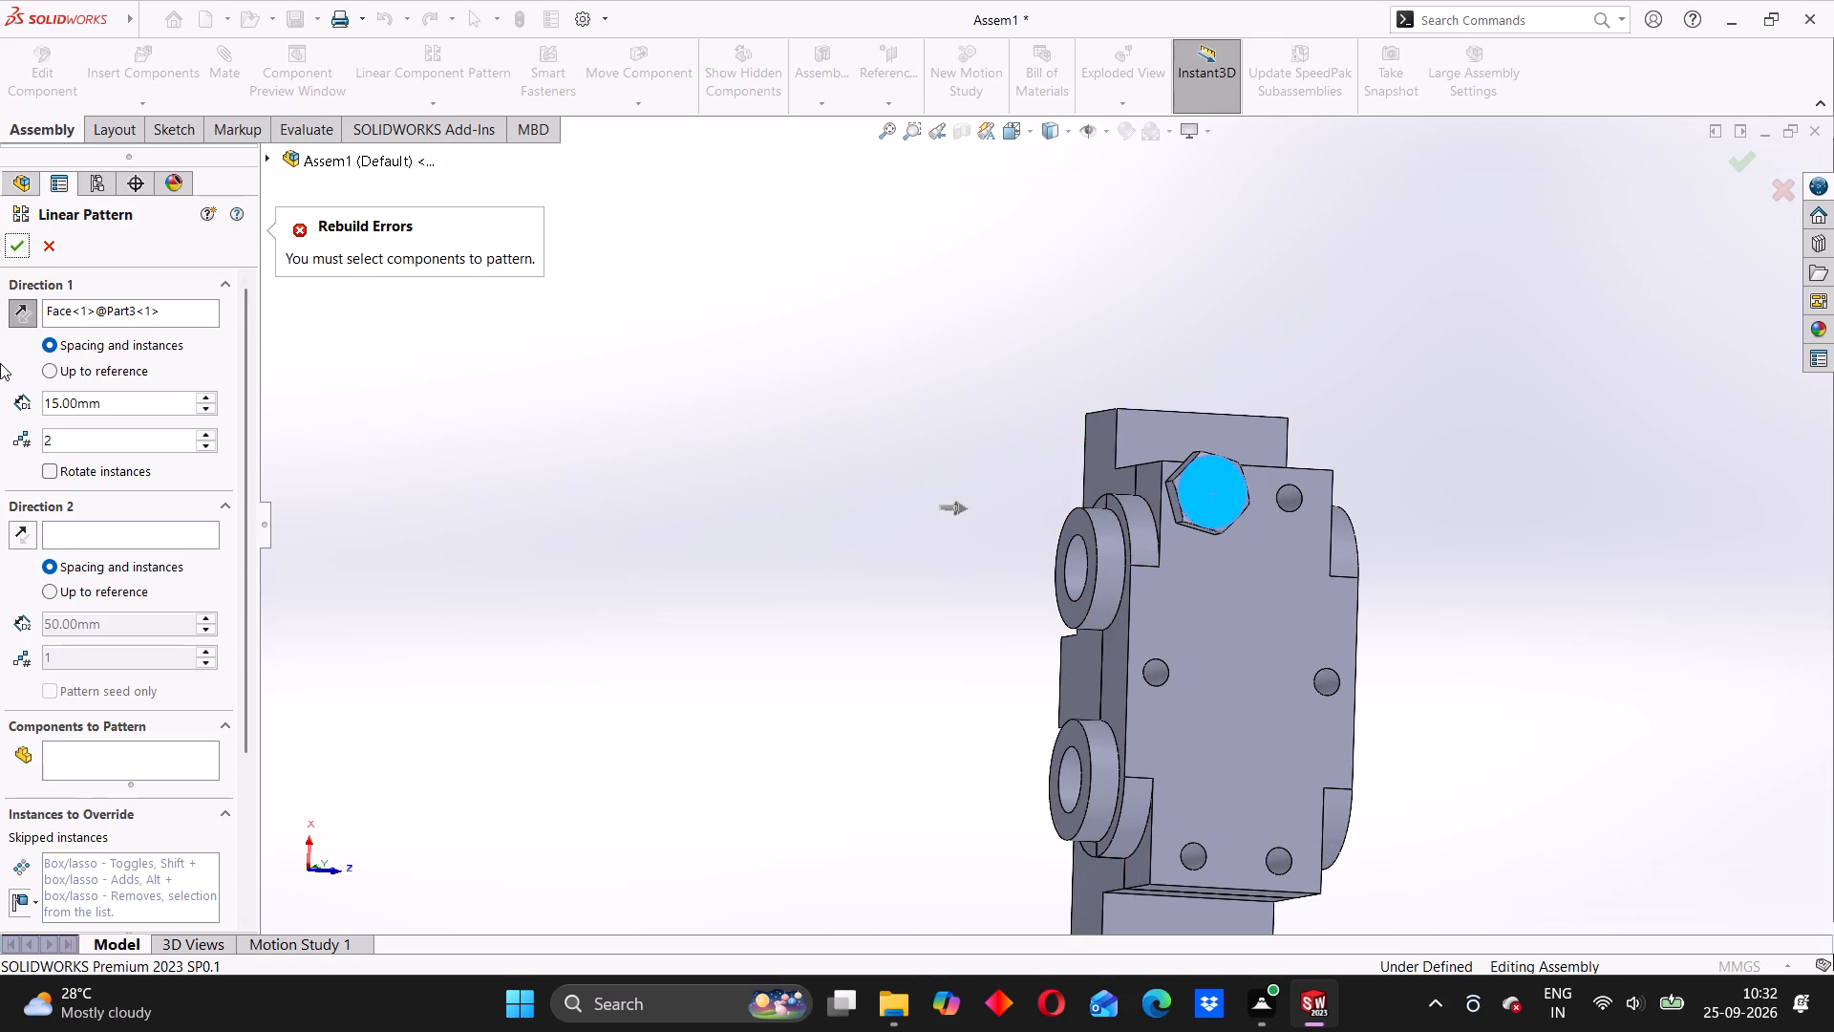
{"action": "left_click", "coordinate": [96, 312]}
{"action": "right_click", "coordinate": [96, 312]}
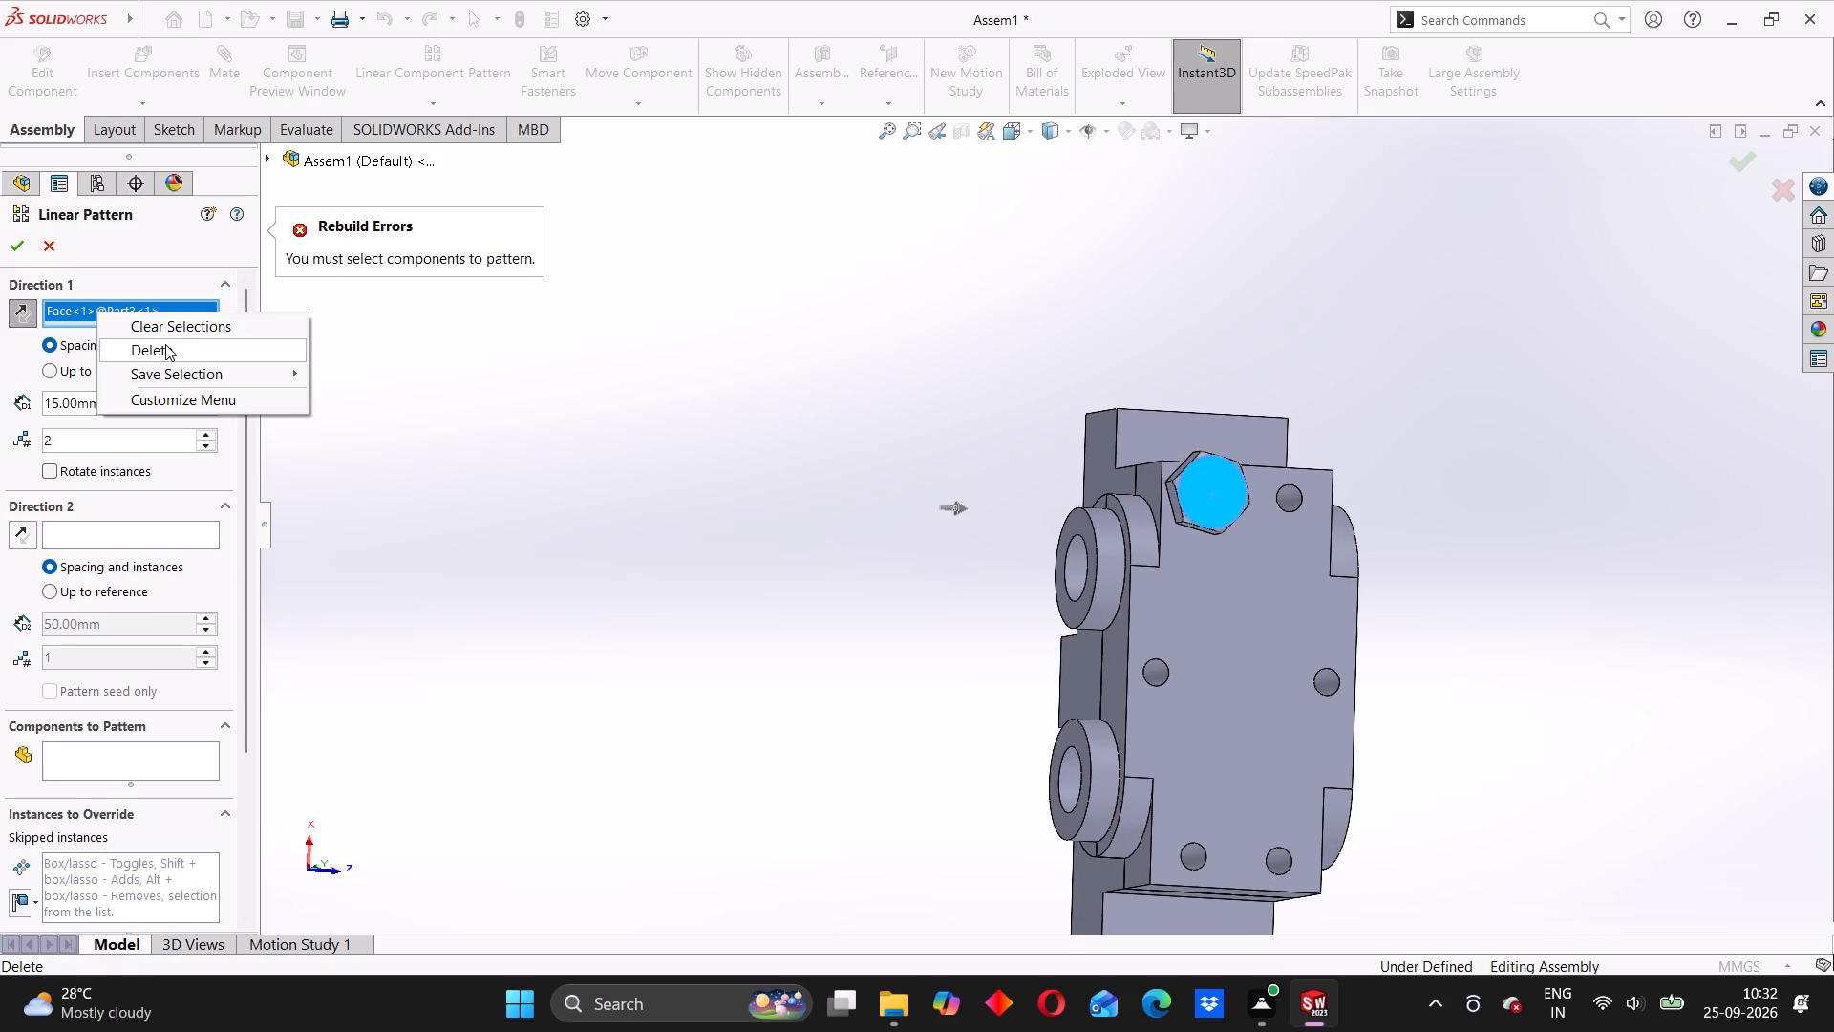
{"action": "left_click", "coordinate": [166, 347]}
{"action": "scroll", "coordinate": [1190, 500], "scroll_direction": "down", "scroll_amount": 2}
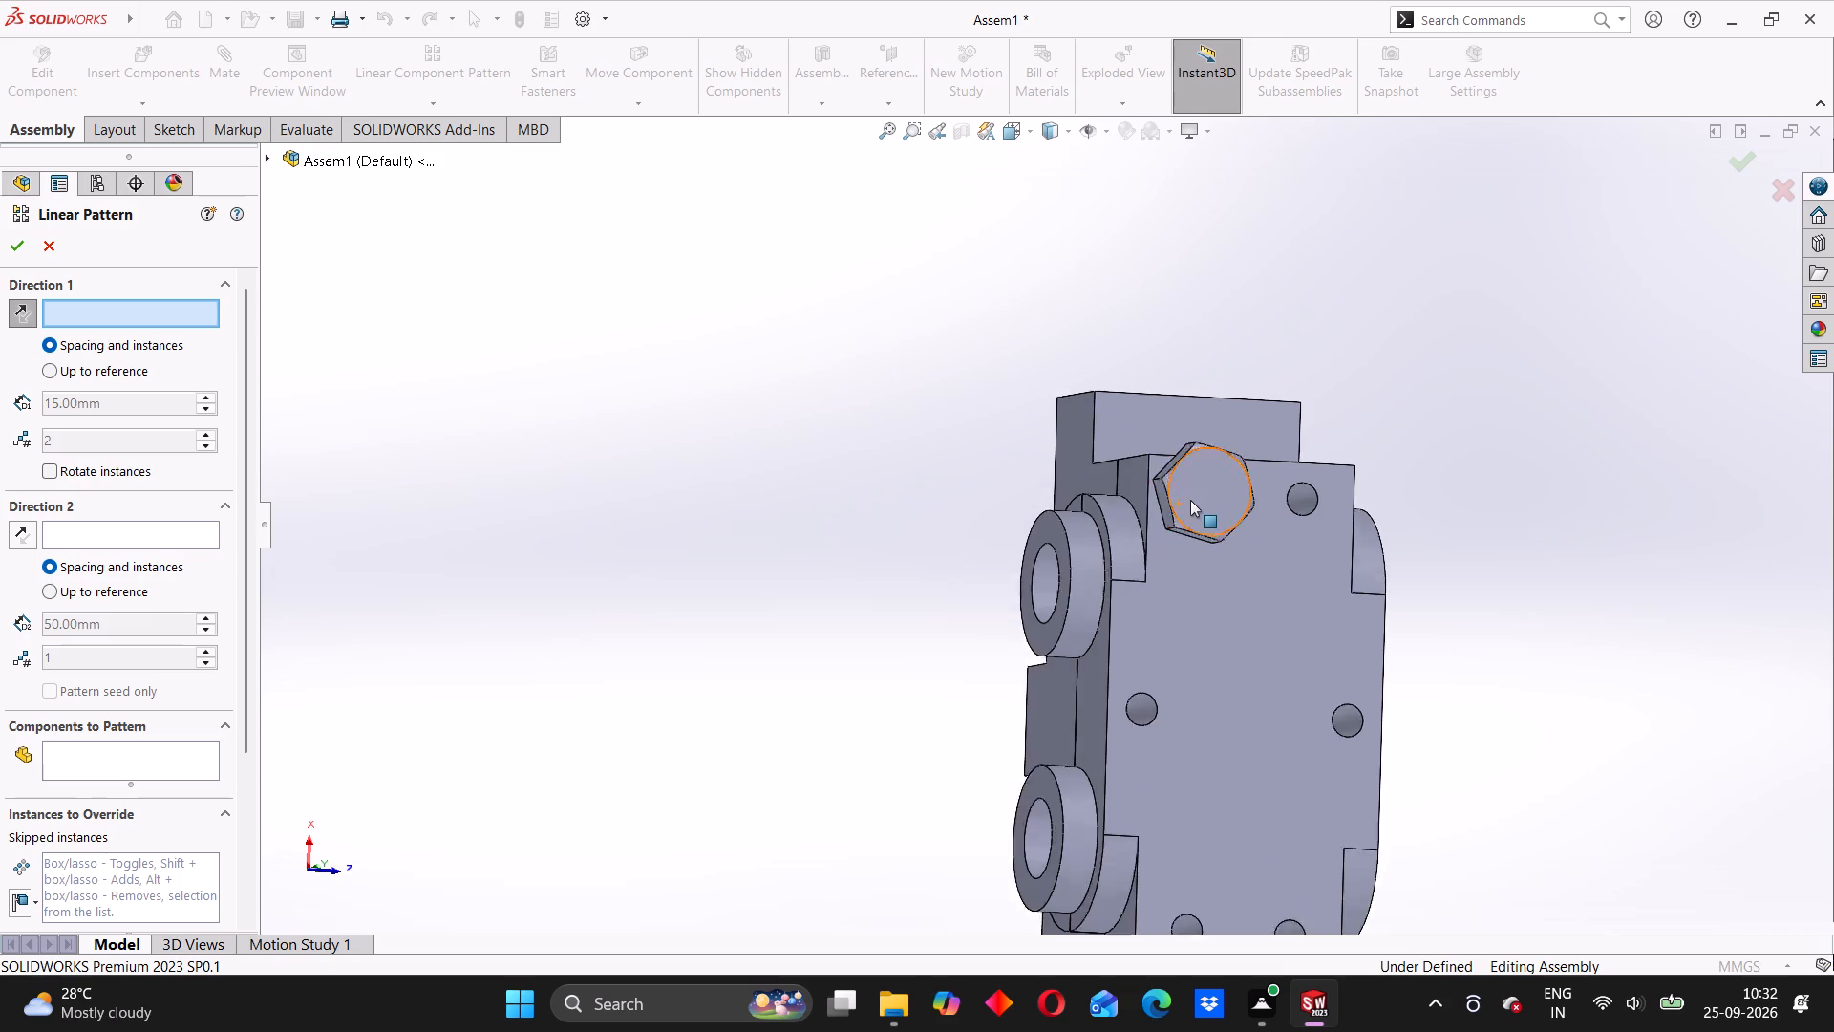
{"action": "scroll", "coordinate": [1190, 500], "scroll_direction": "down", "scroll_amount": 2}
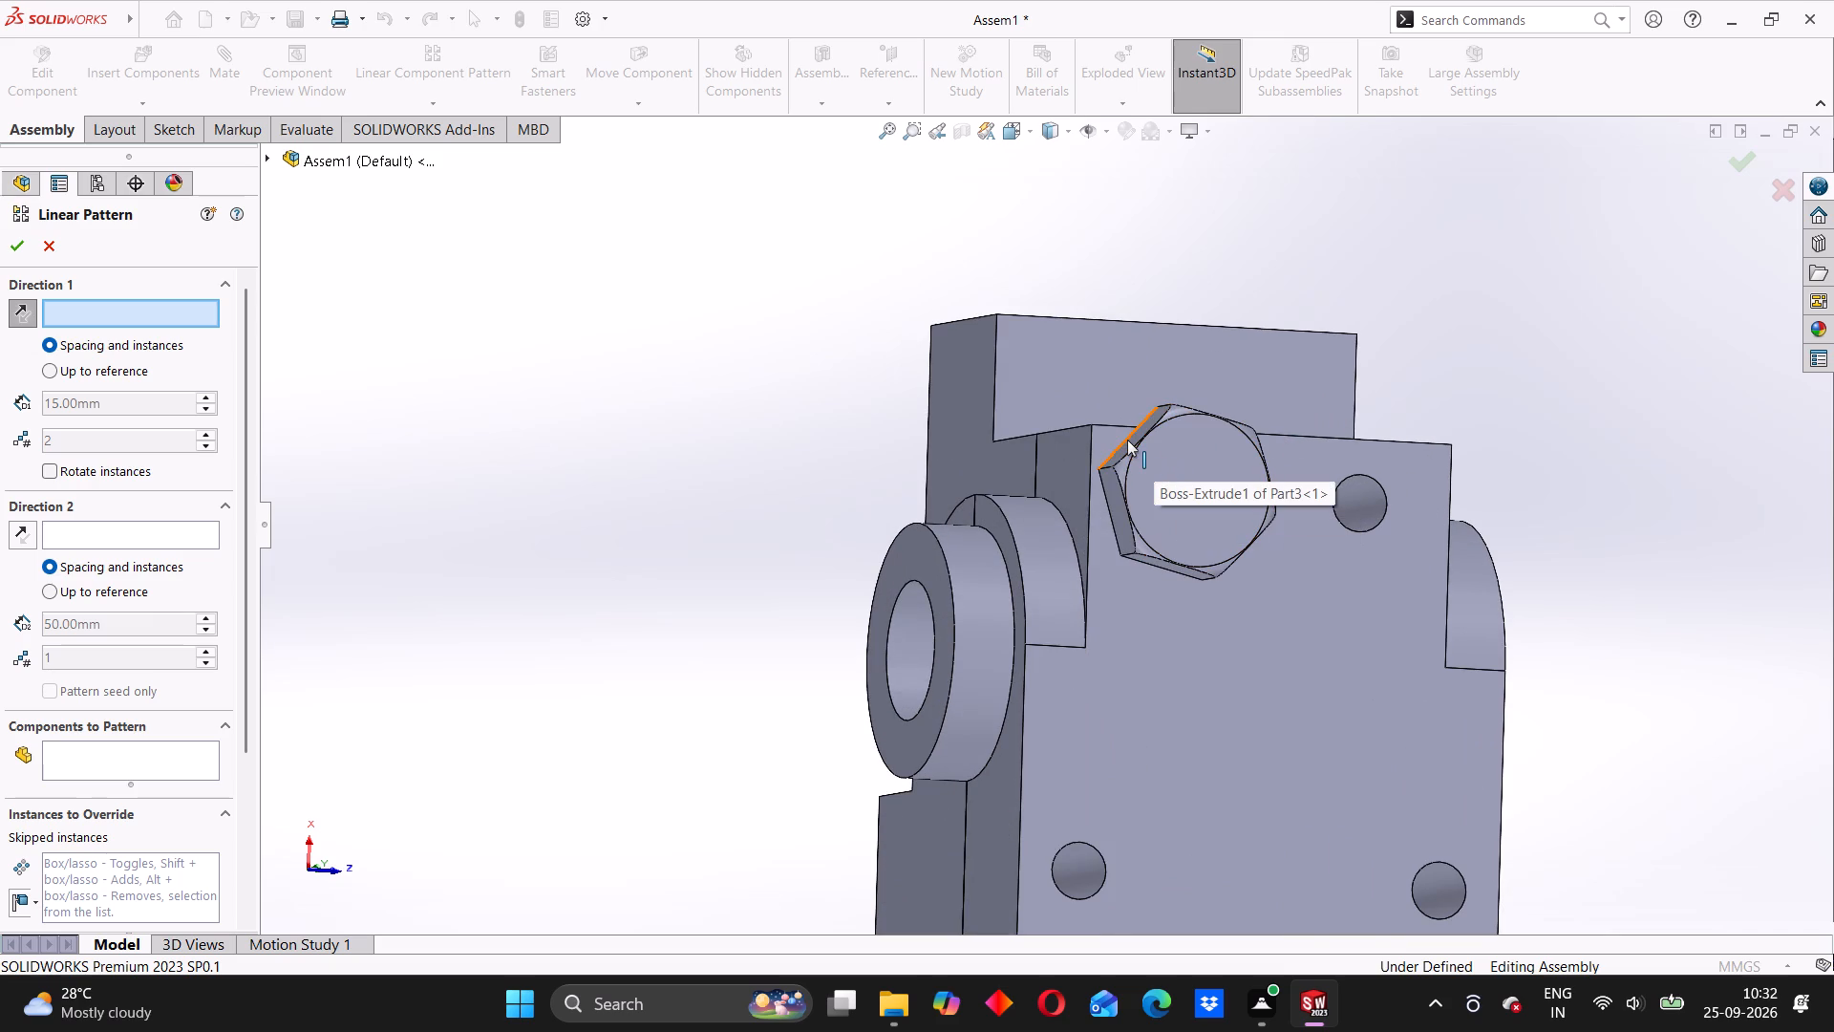
{"action": "left_click", "coordinate": [1128, 441]}
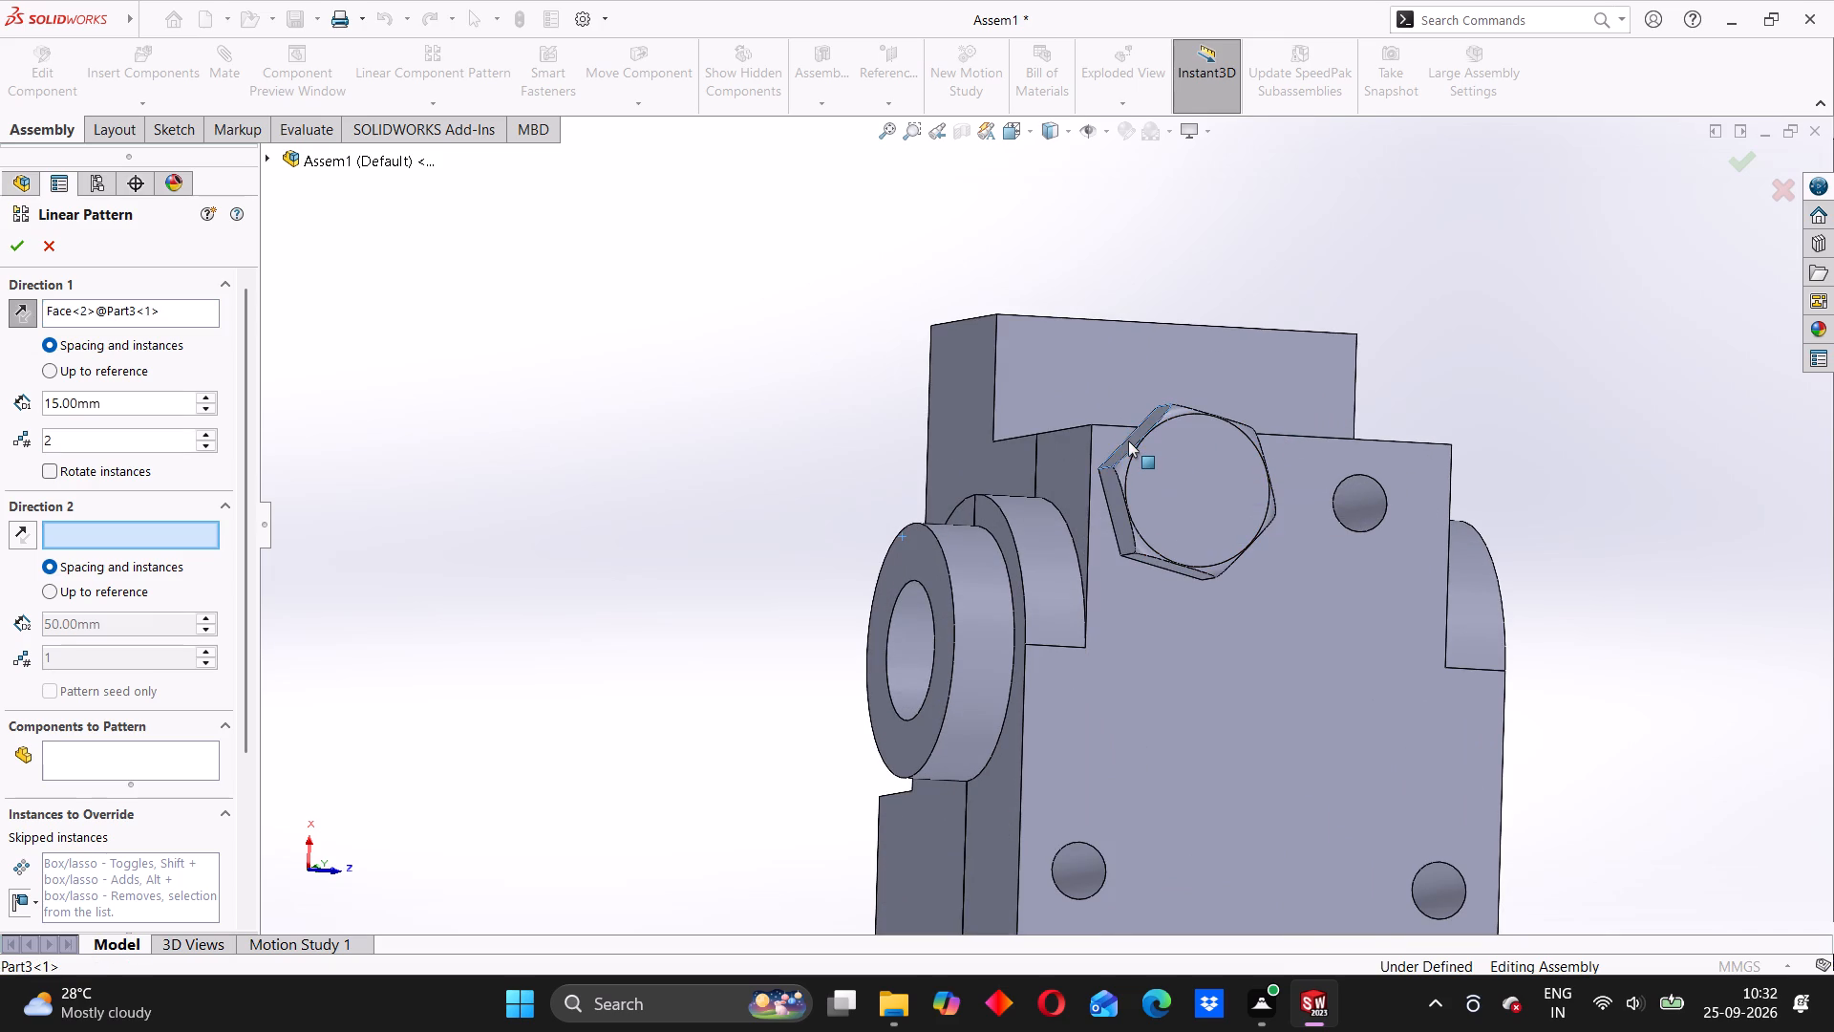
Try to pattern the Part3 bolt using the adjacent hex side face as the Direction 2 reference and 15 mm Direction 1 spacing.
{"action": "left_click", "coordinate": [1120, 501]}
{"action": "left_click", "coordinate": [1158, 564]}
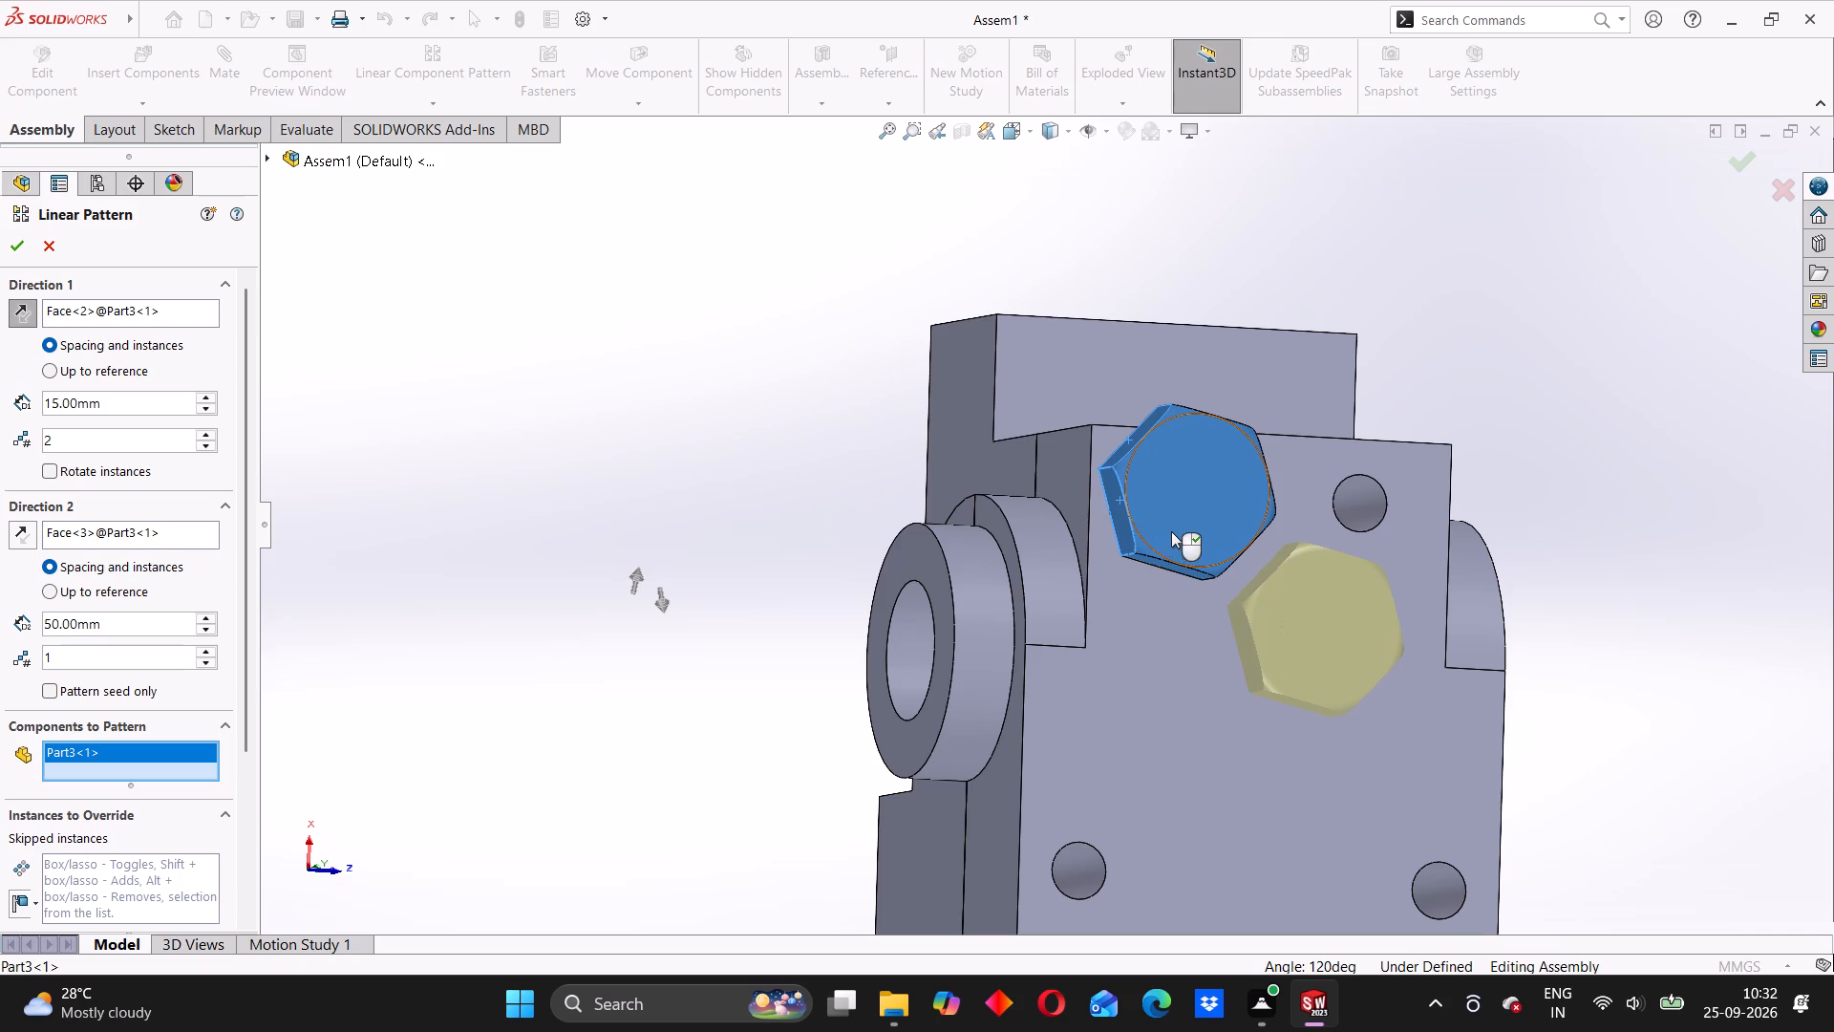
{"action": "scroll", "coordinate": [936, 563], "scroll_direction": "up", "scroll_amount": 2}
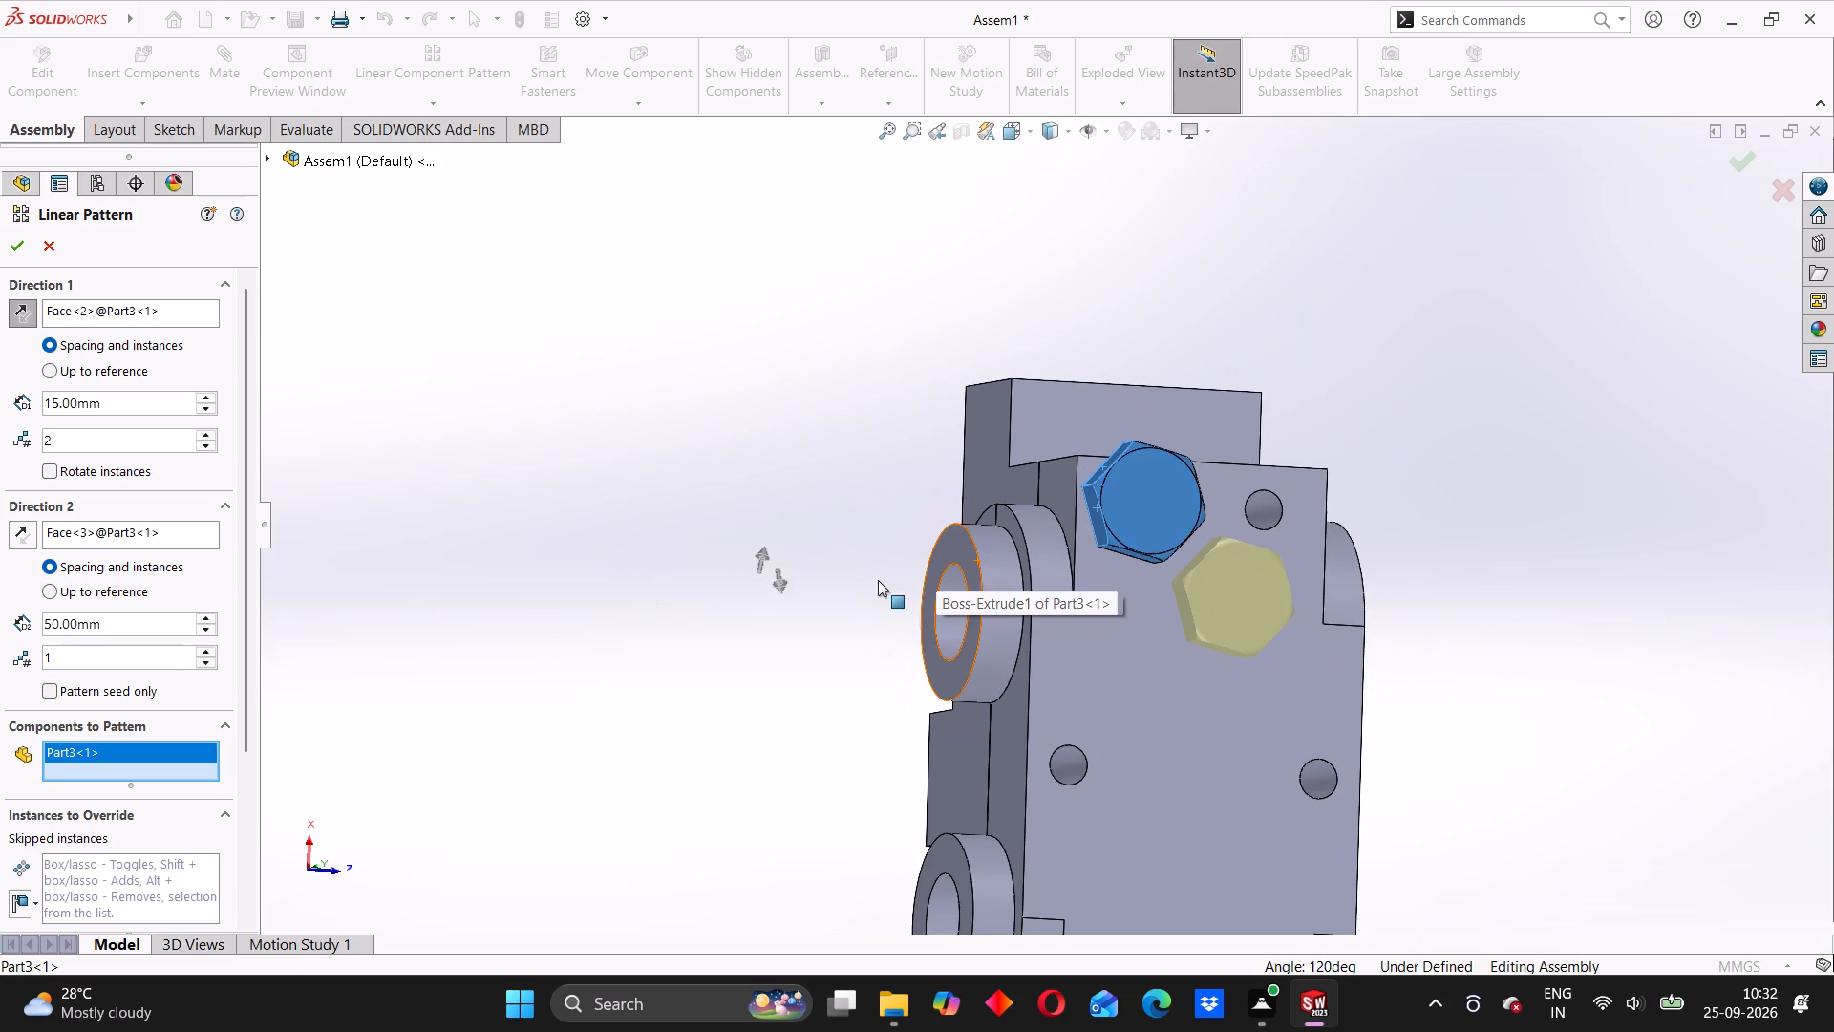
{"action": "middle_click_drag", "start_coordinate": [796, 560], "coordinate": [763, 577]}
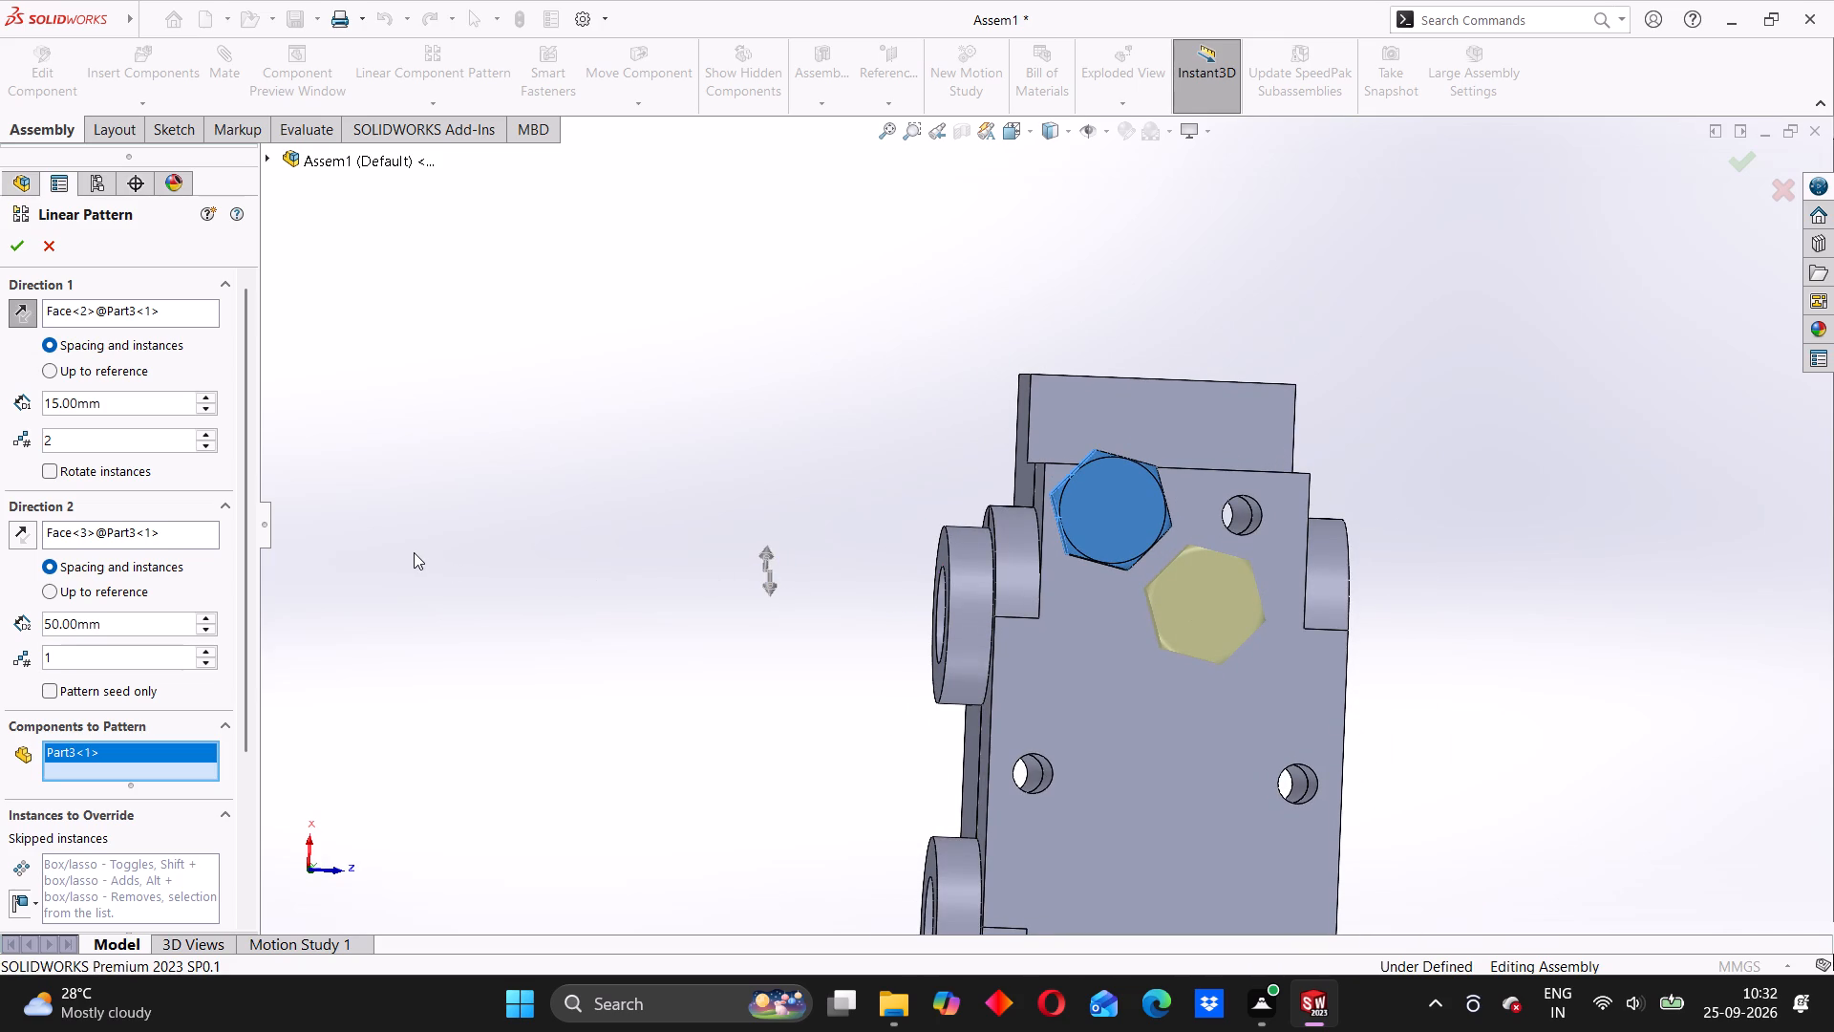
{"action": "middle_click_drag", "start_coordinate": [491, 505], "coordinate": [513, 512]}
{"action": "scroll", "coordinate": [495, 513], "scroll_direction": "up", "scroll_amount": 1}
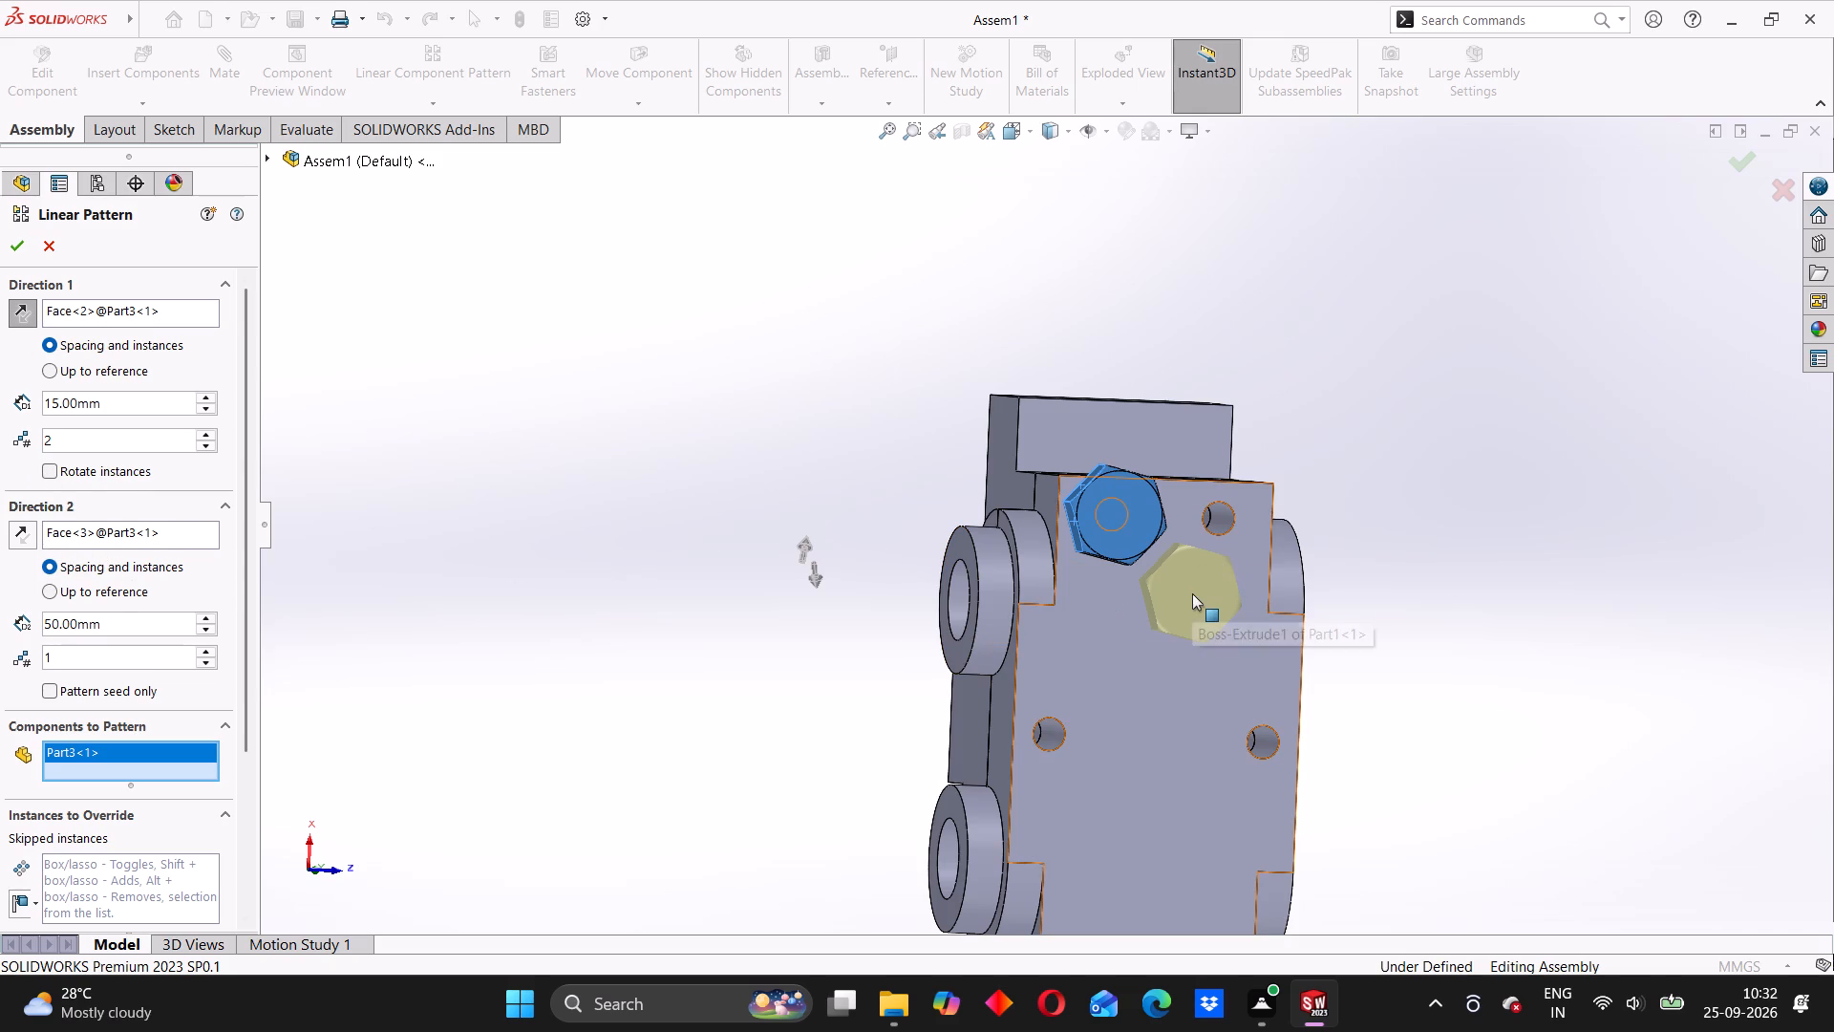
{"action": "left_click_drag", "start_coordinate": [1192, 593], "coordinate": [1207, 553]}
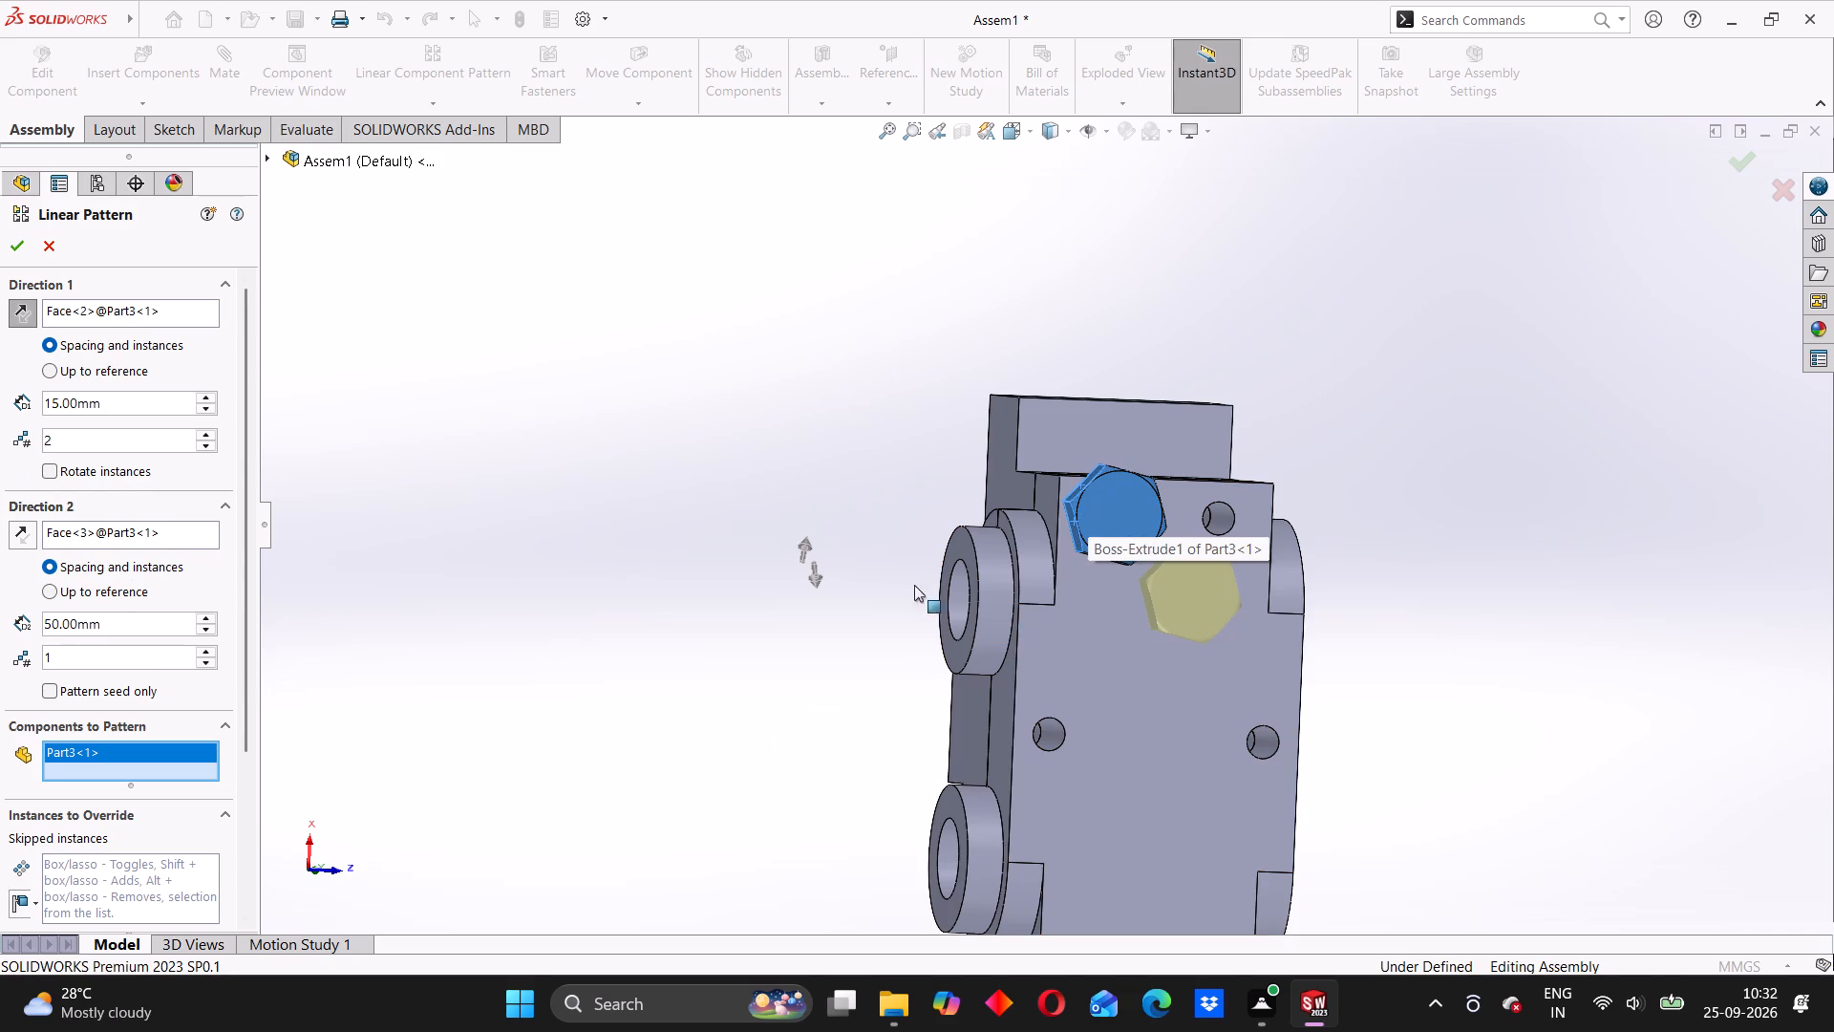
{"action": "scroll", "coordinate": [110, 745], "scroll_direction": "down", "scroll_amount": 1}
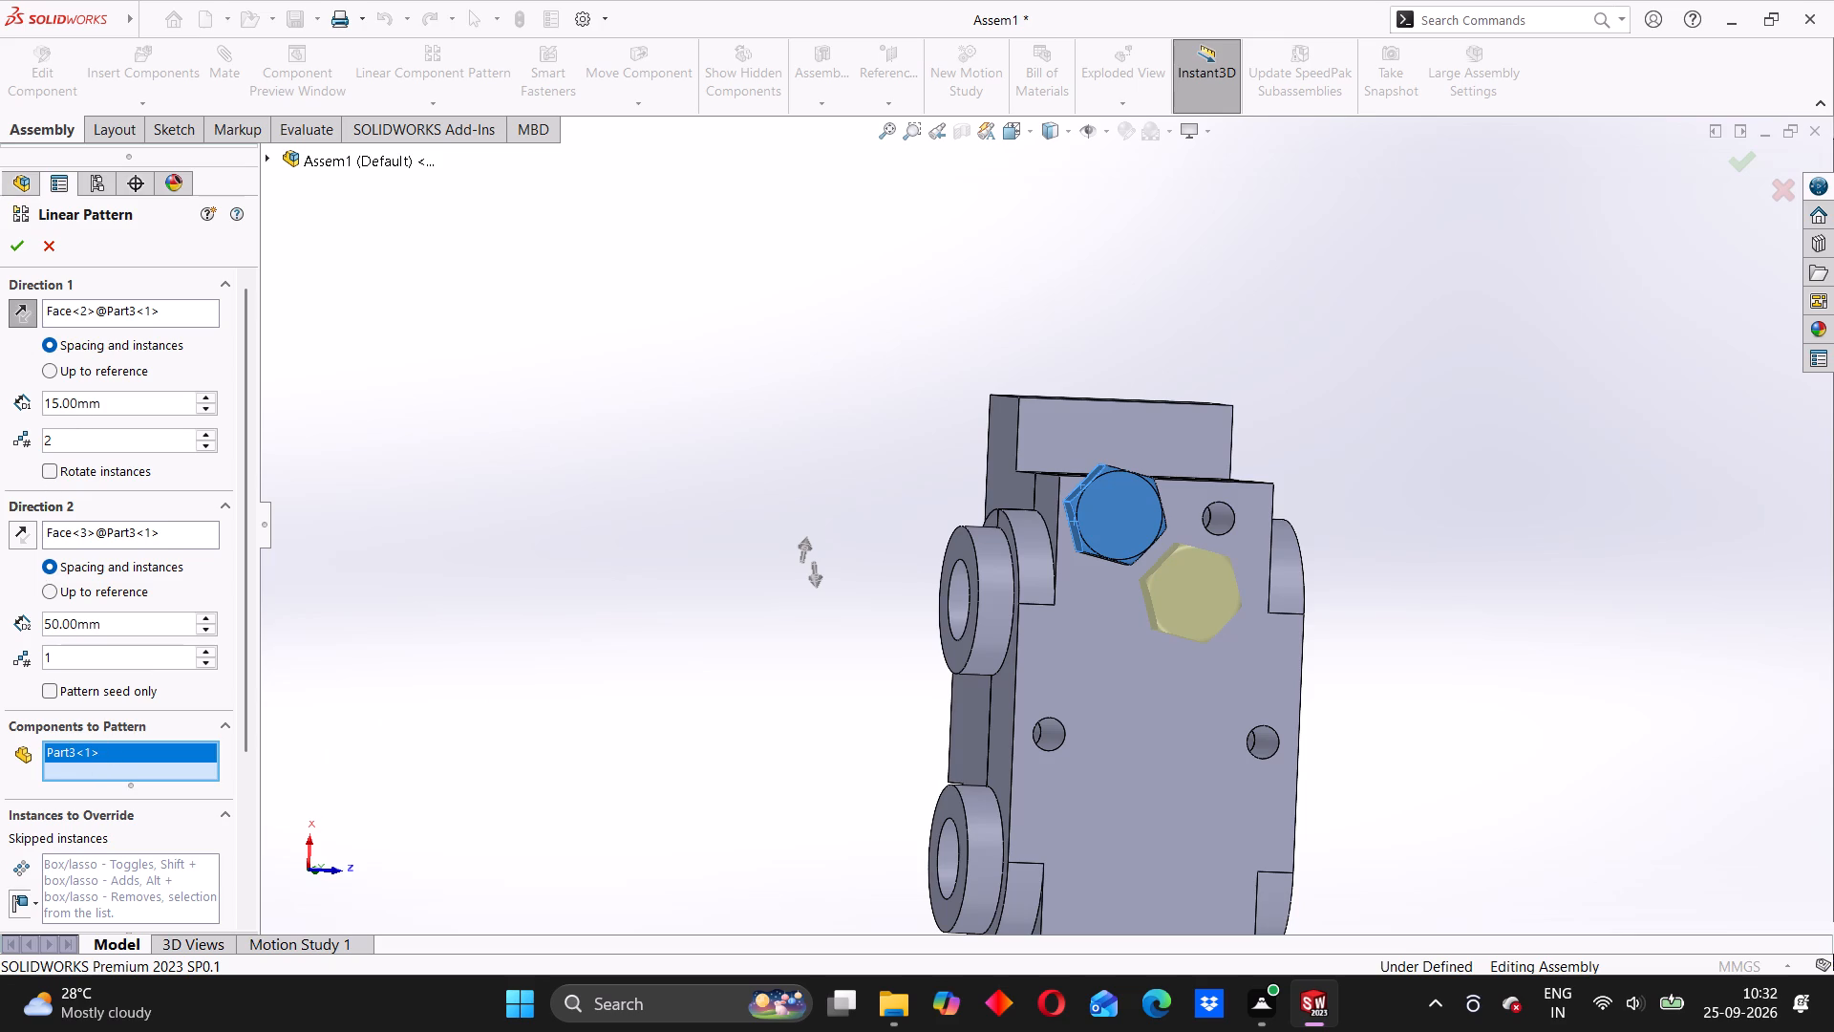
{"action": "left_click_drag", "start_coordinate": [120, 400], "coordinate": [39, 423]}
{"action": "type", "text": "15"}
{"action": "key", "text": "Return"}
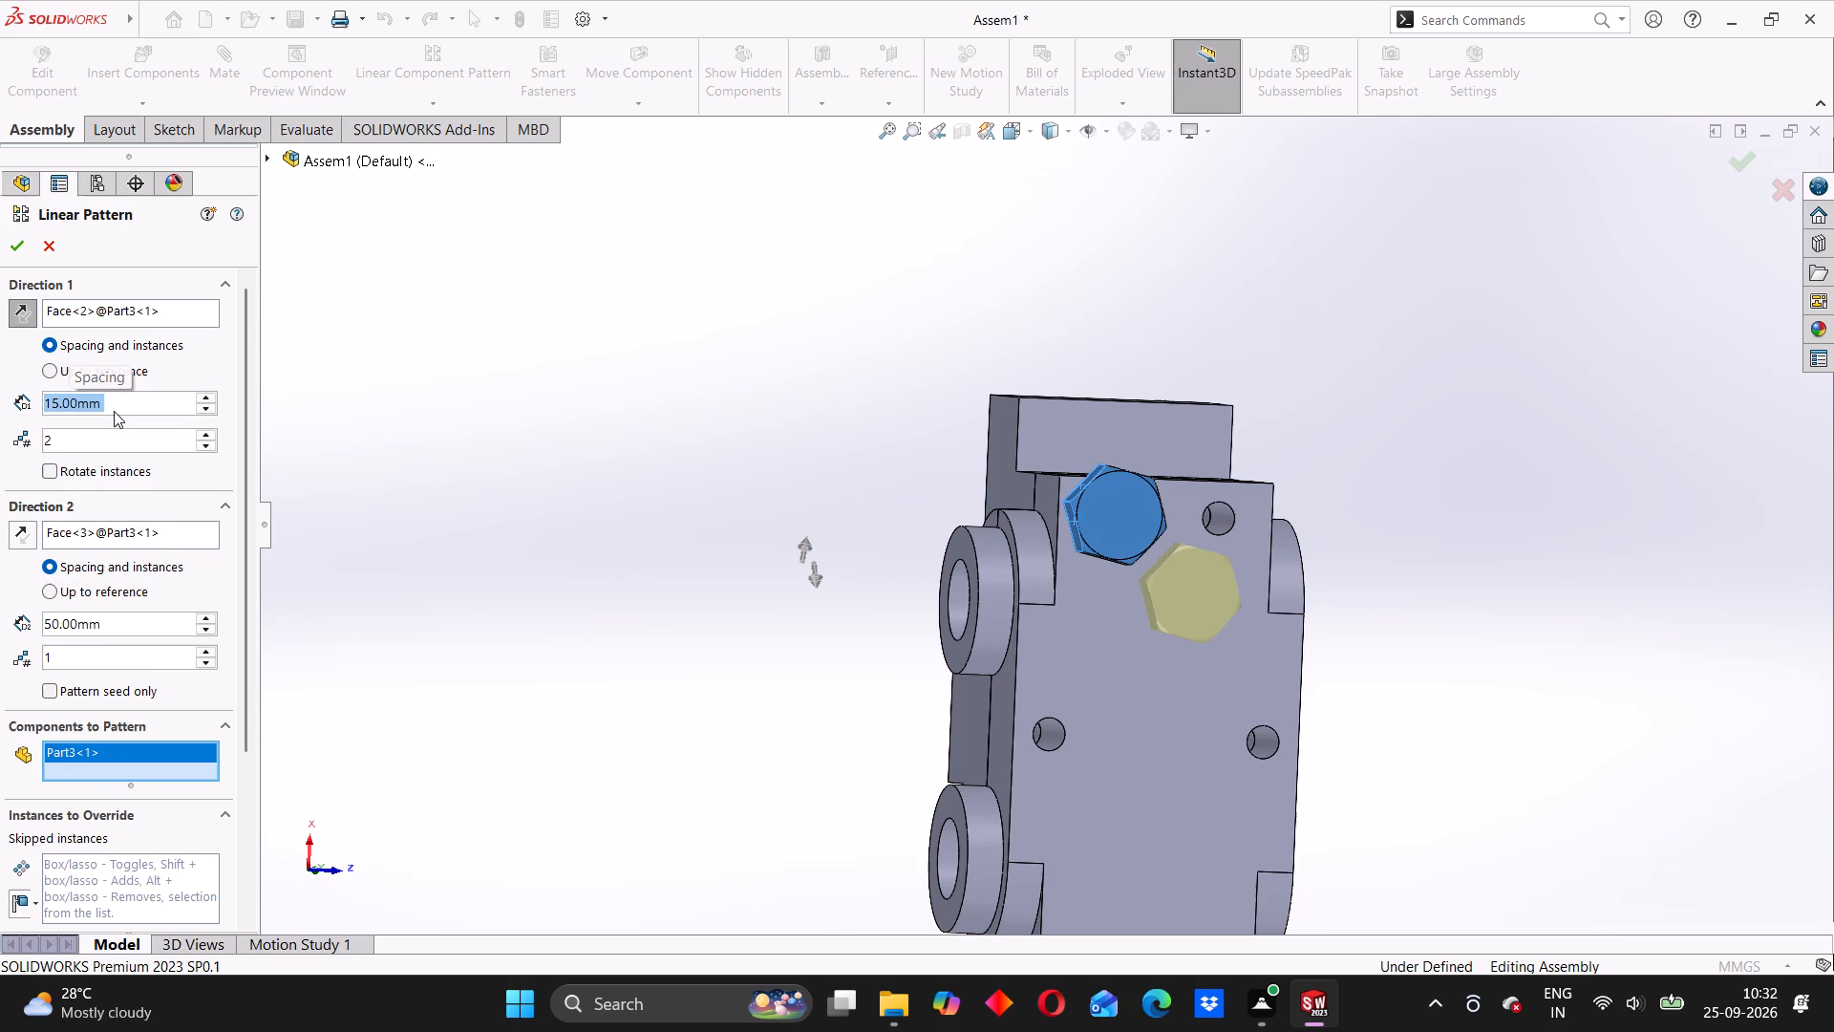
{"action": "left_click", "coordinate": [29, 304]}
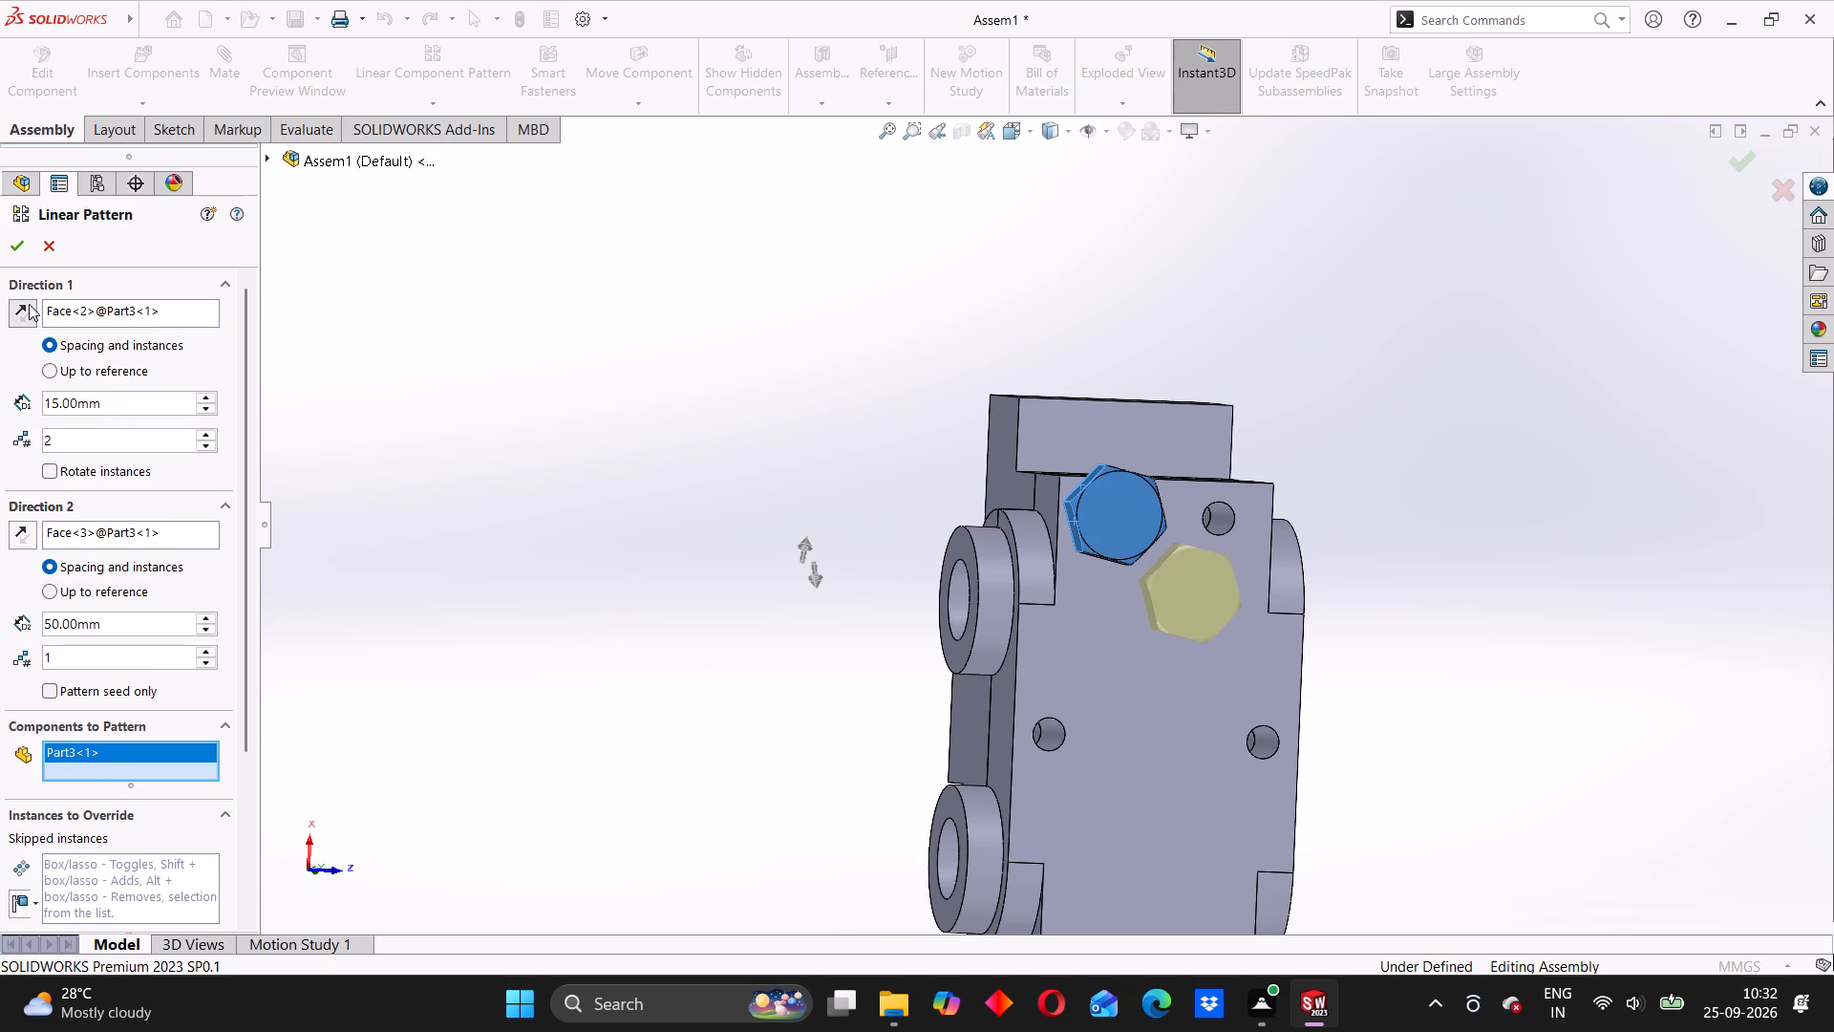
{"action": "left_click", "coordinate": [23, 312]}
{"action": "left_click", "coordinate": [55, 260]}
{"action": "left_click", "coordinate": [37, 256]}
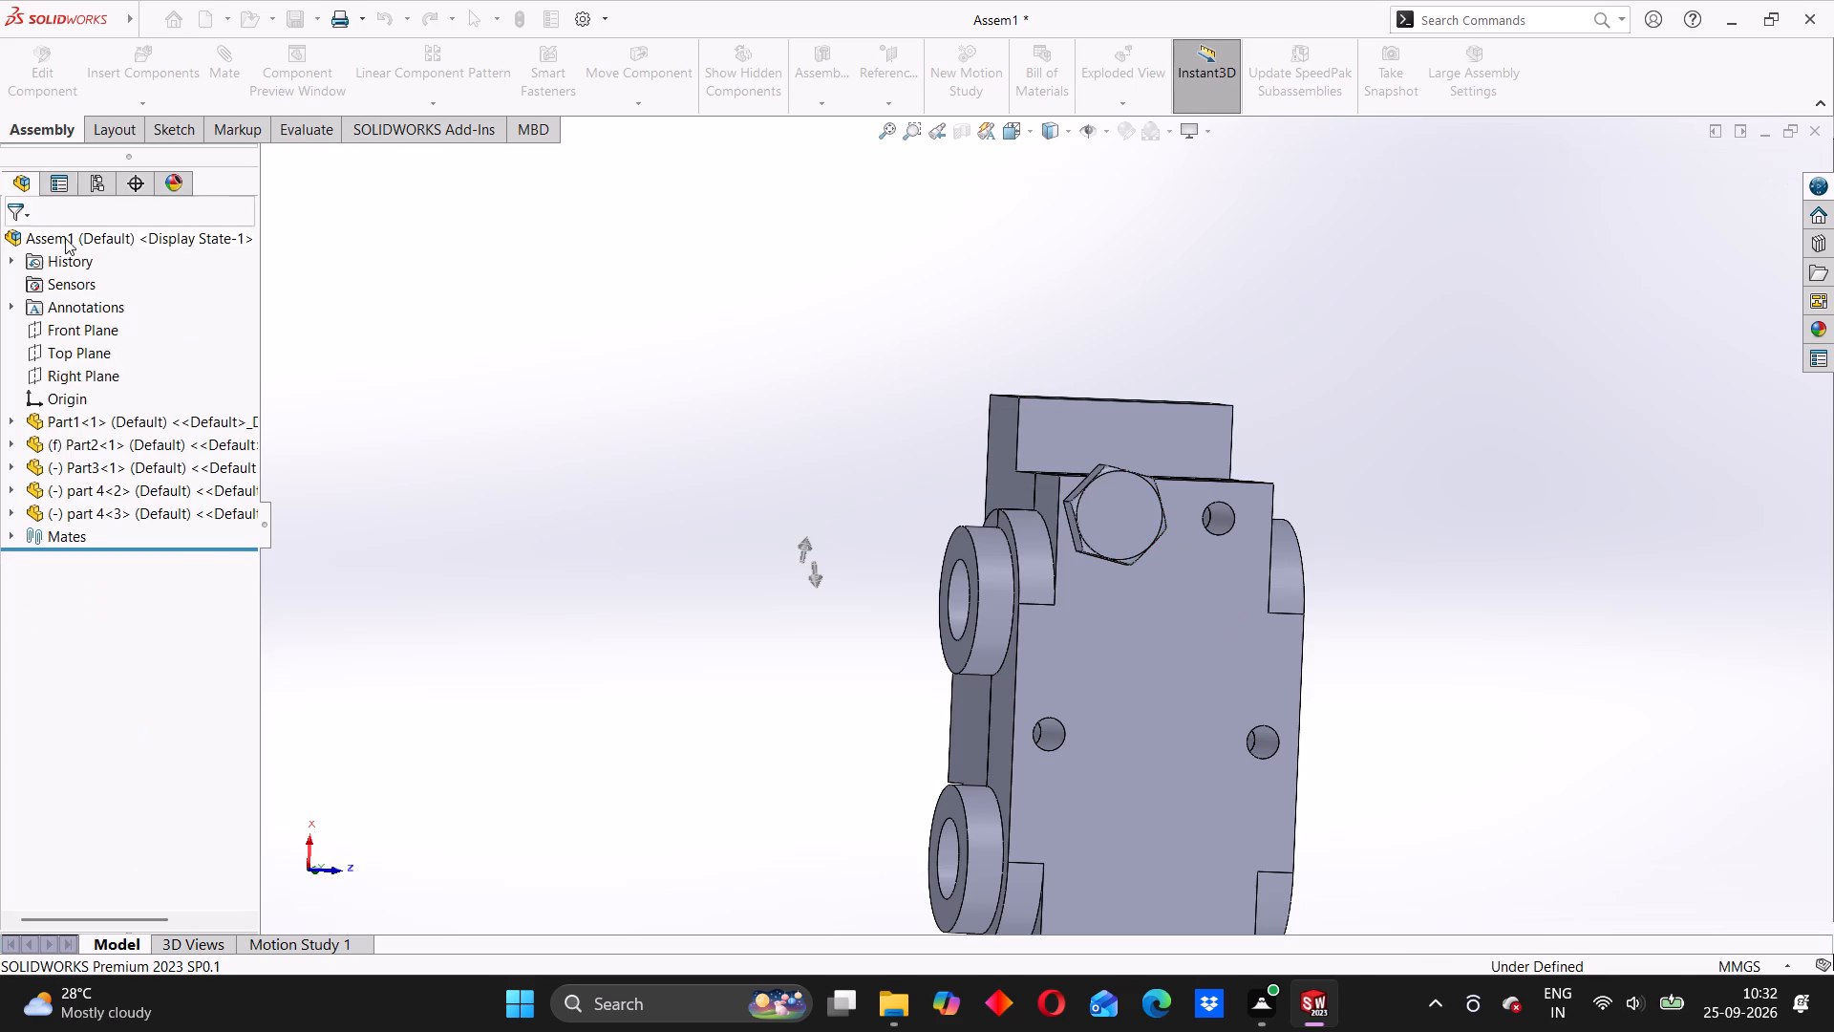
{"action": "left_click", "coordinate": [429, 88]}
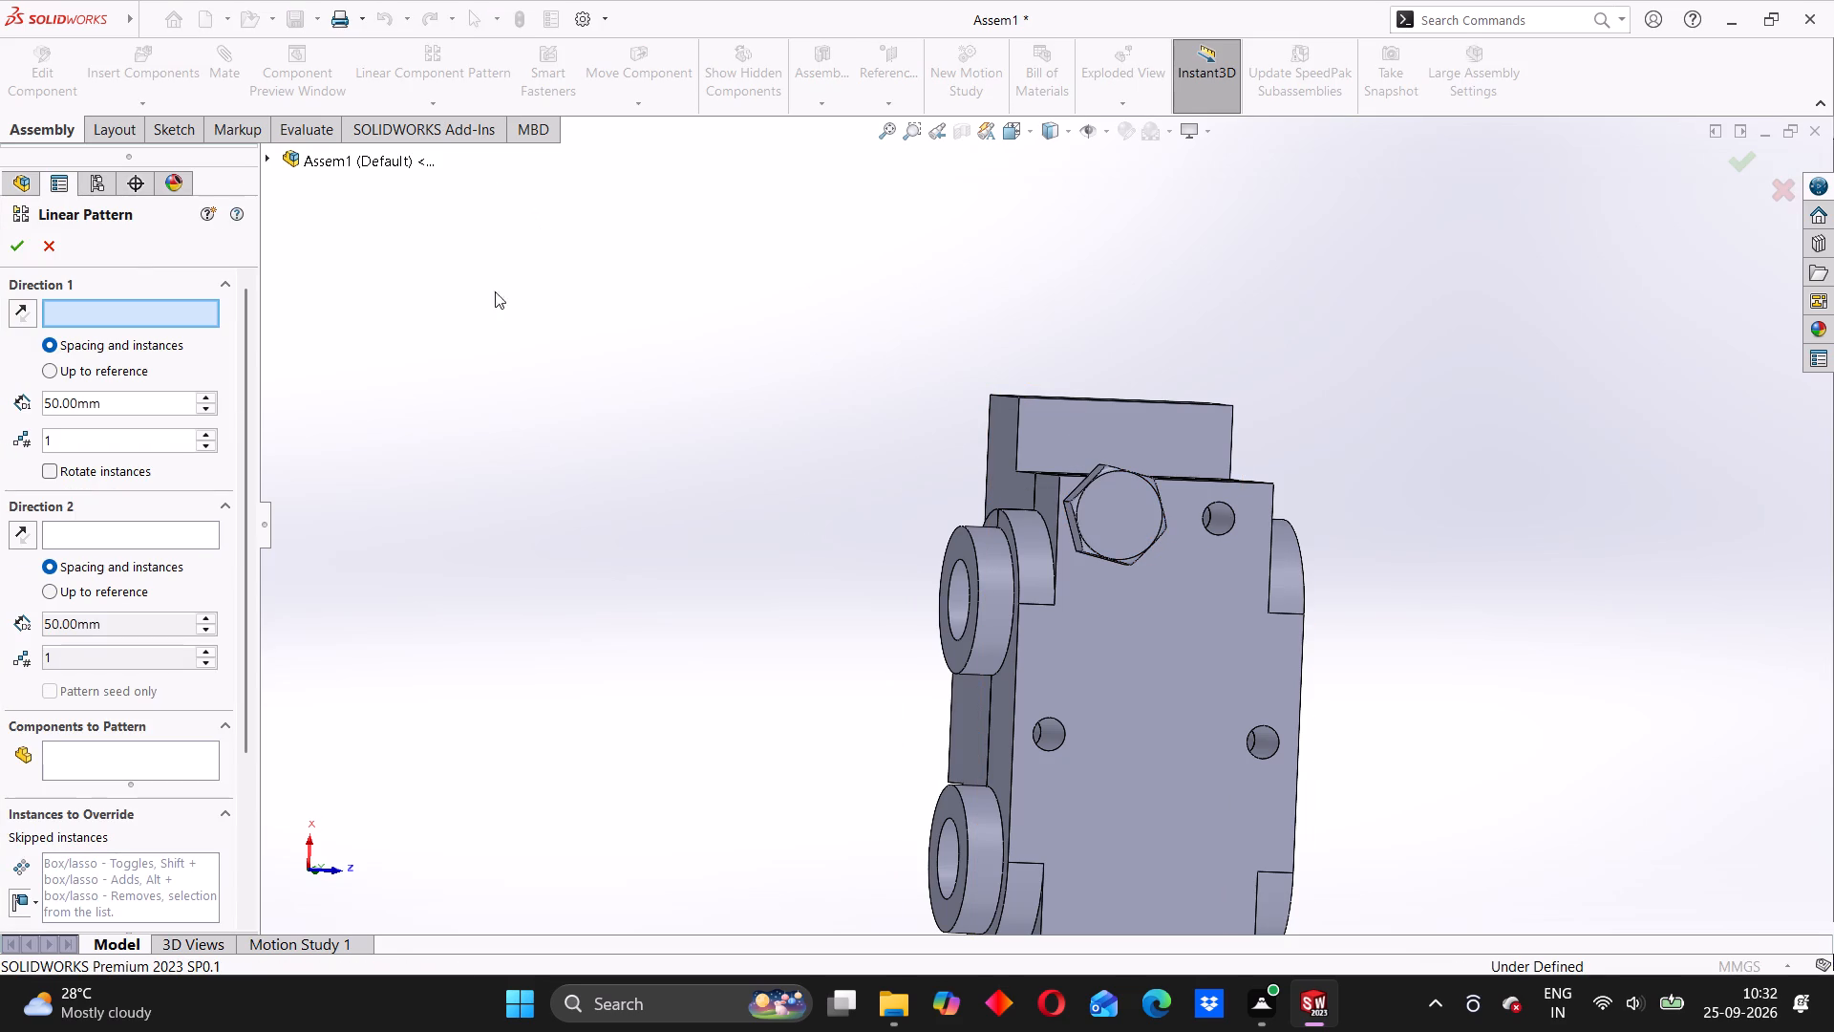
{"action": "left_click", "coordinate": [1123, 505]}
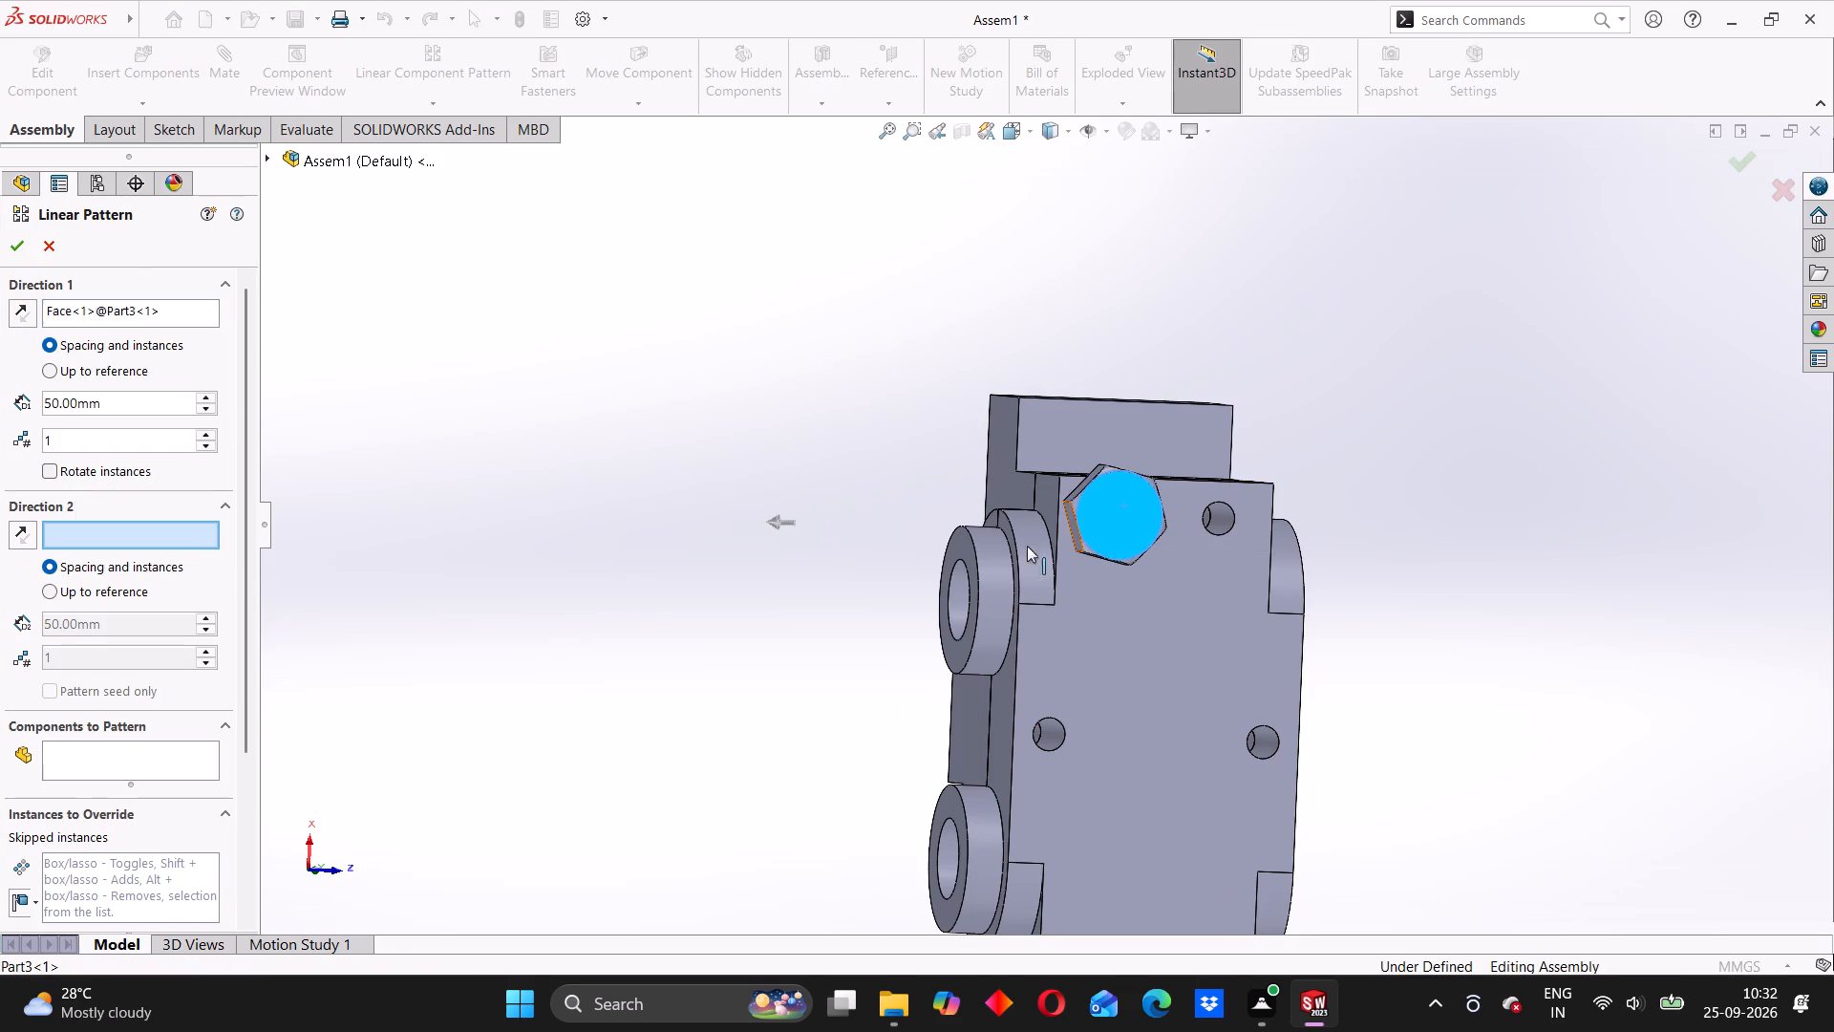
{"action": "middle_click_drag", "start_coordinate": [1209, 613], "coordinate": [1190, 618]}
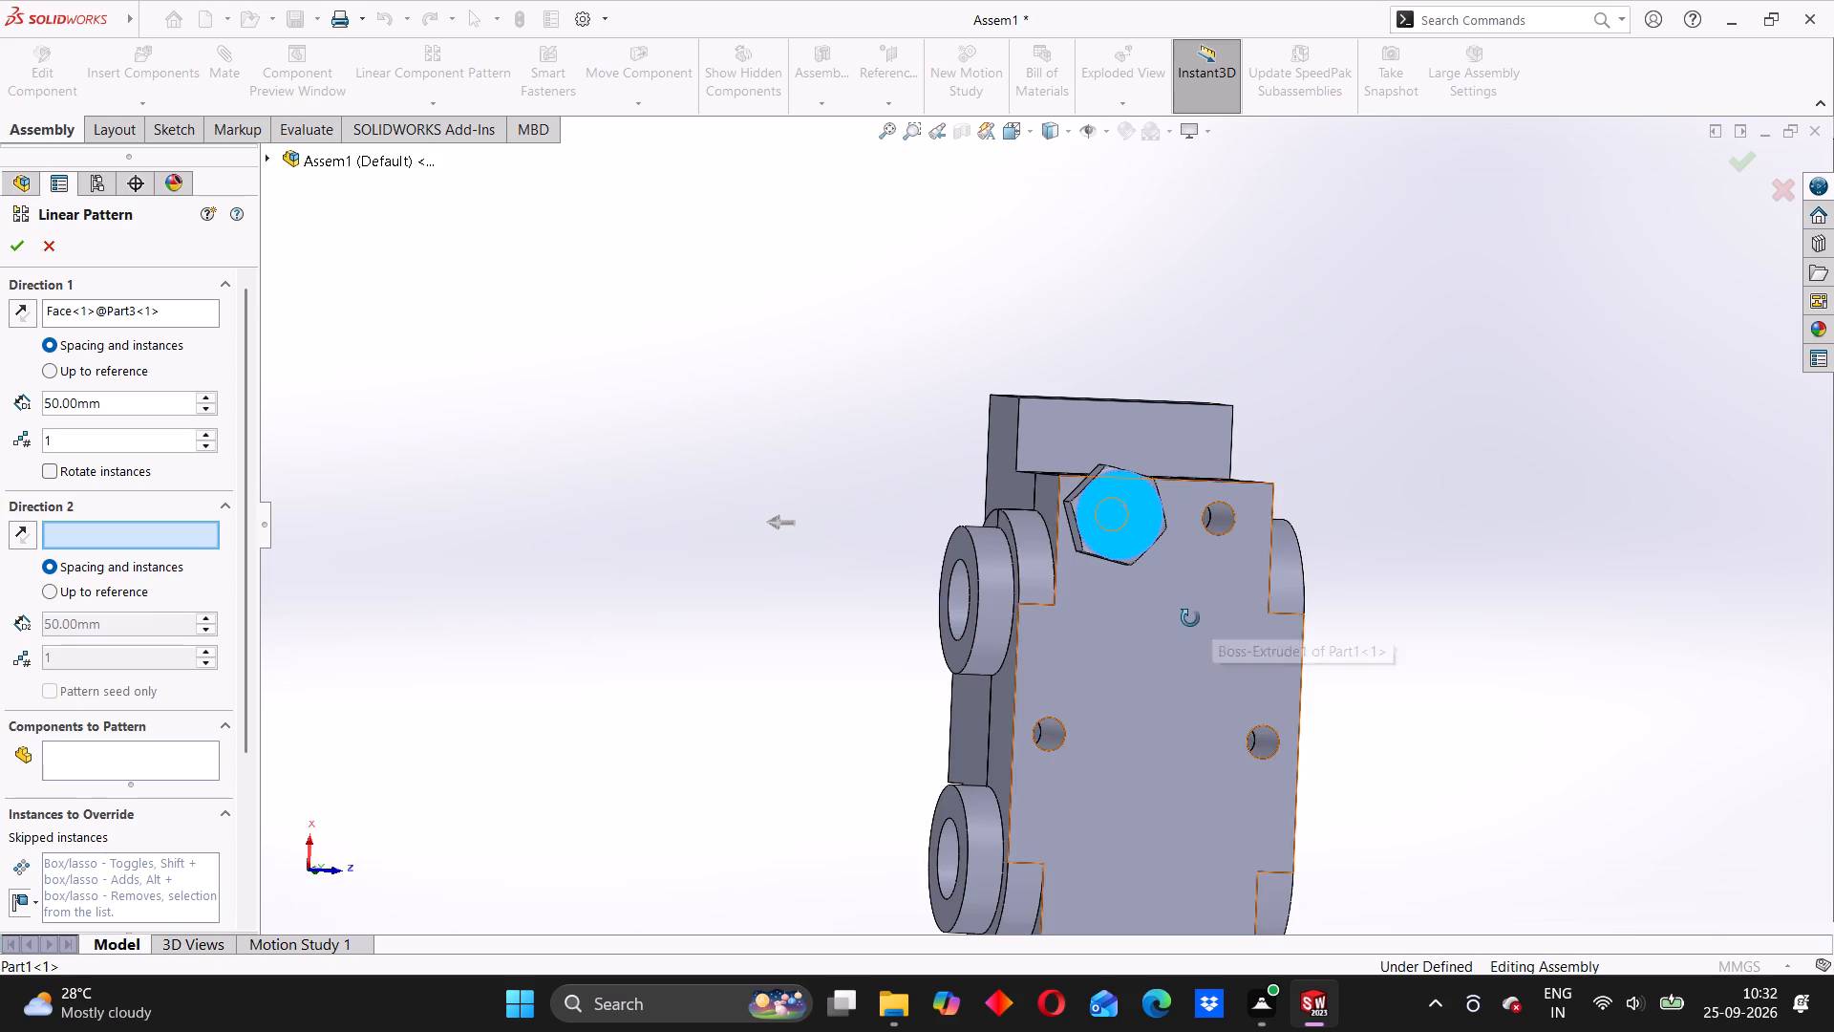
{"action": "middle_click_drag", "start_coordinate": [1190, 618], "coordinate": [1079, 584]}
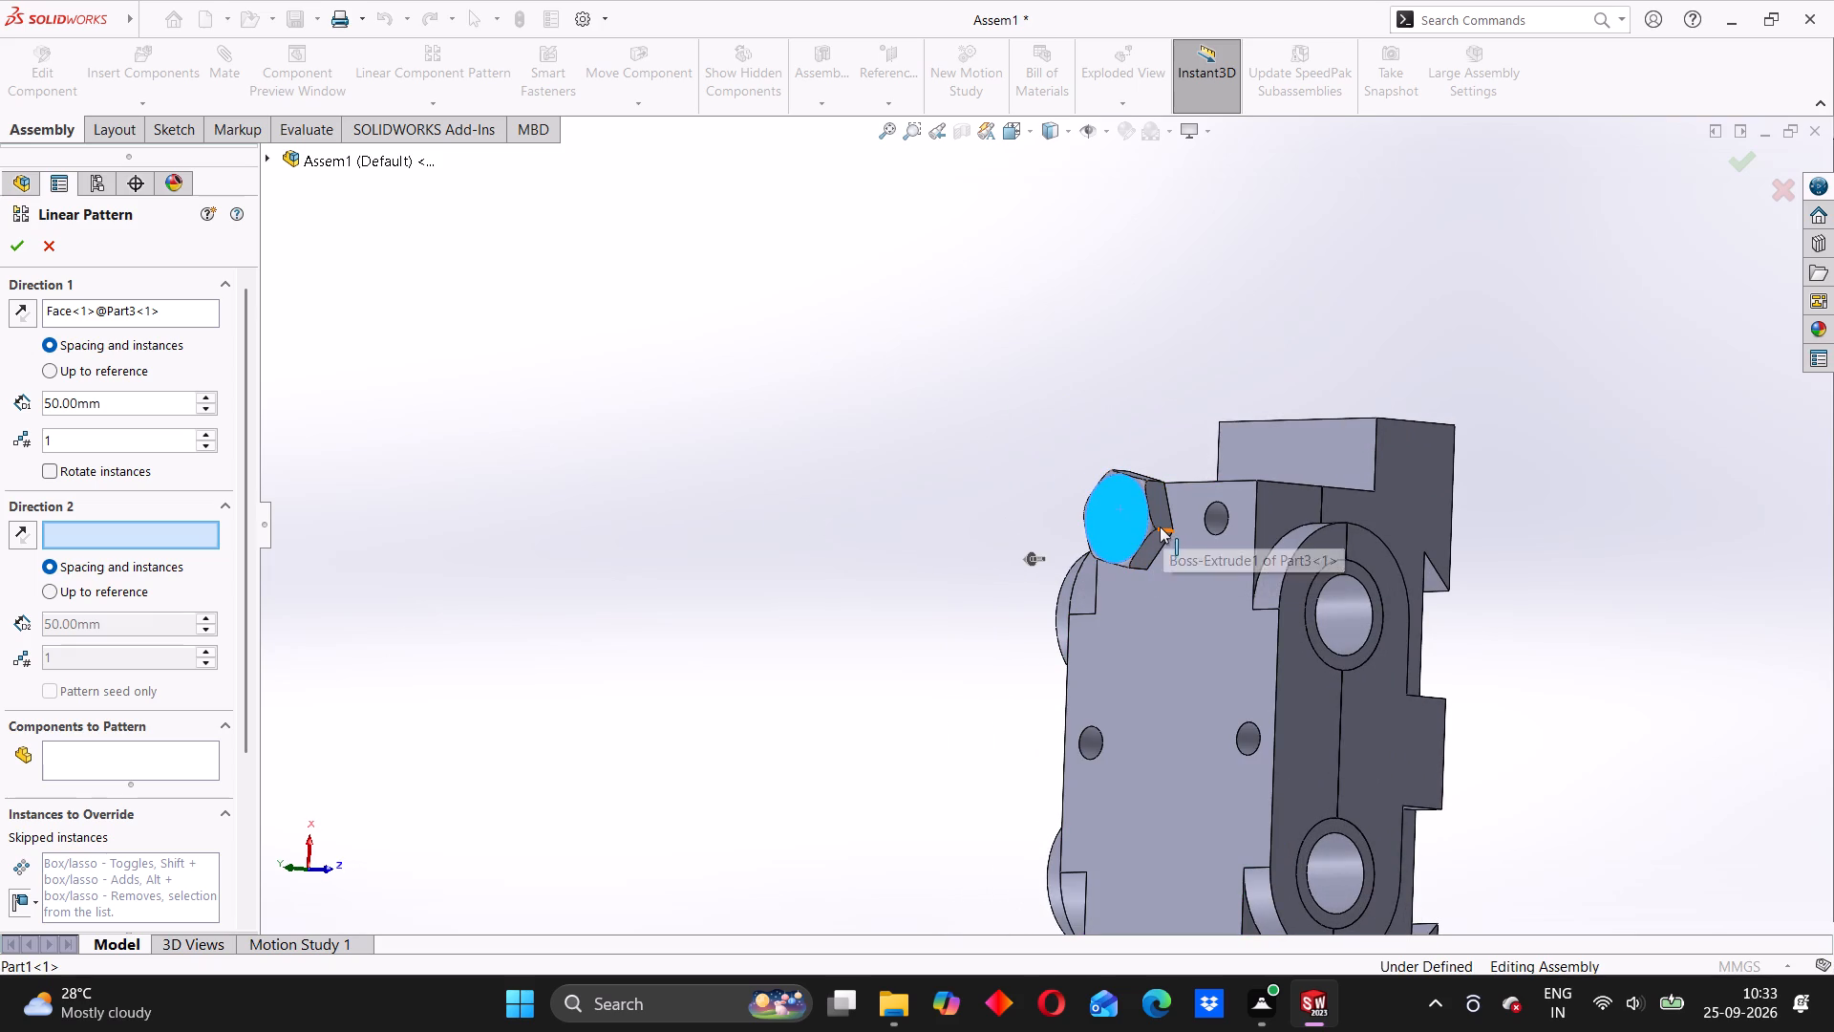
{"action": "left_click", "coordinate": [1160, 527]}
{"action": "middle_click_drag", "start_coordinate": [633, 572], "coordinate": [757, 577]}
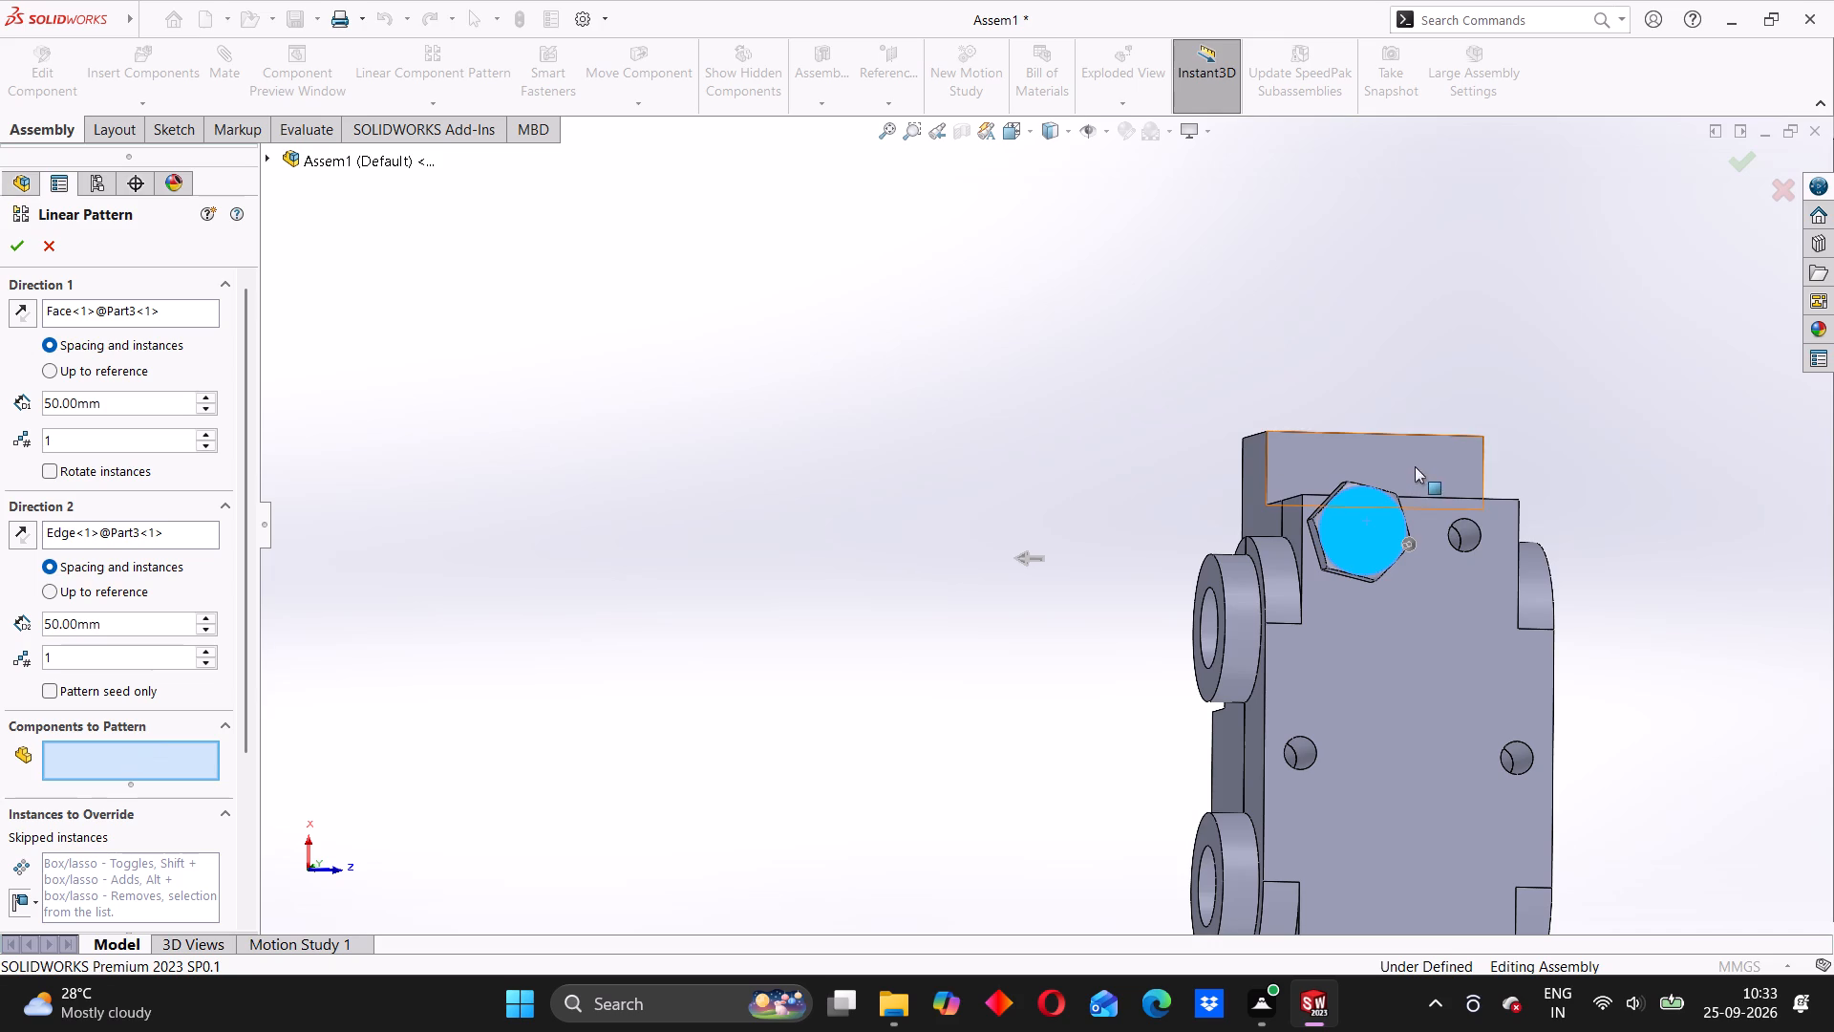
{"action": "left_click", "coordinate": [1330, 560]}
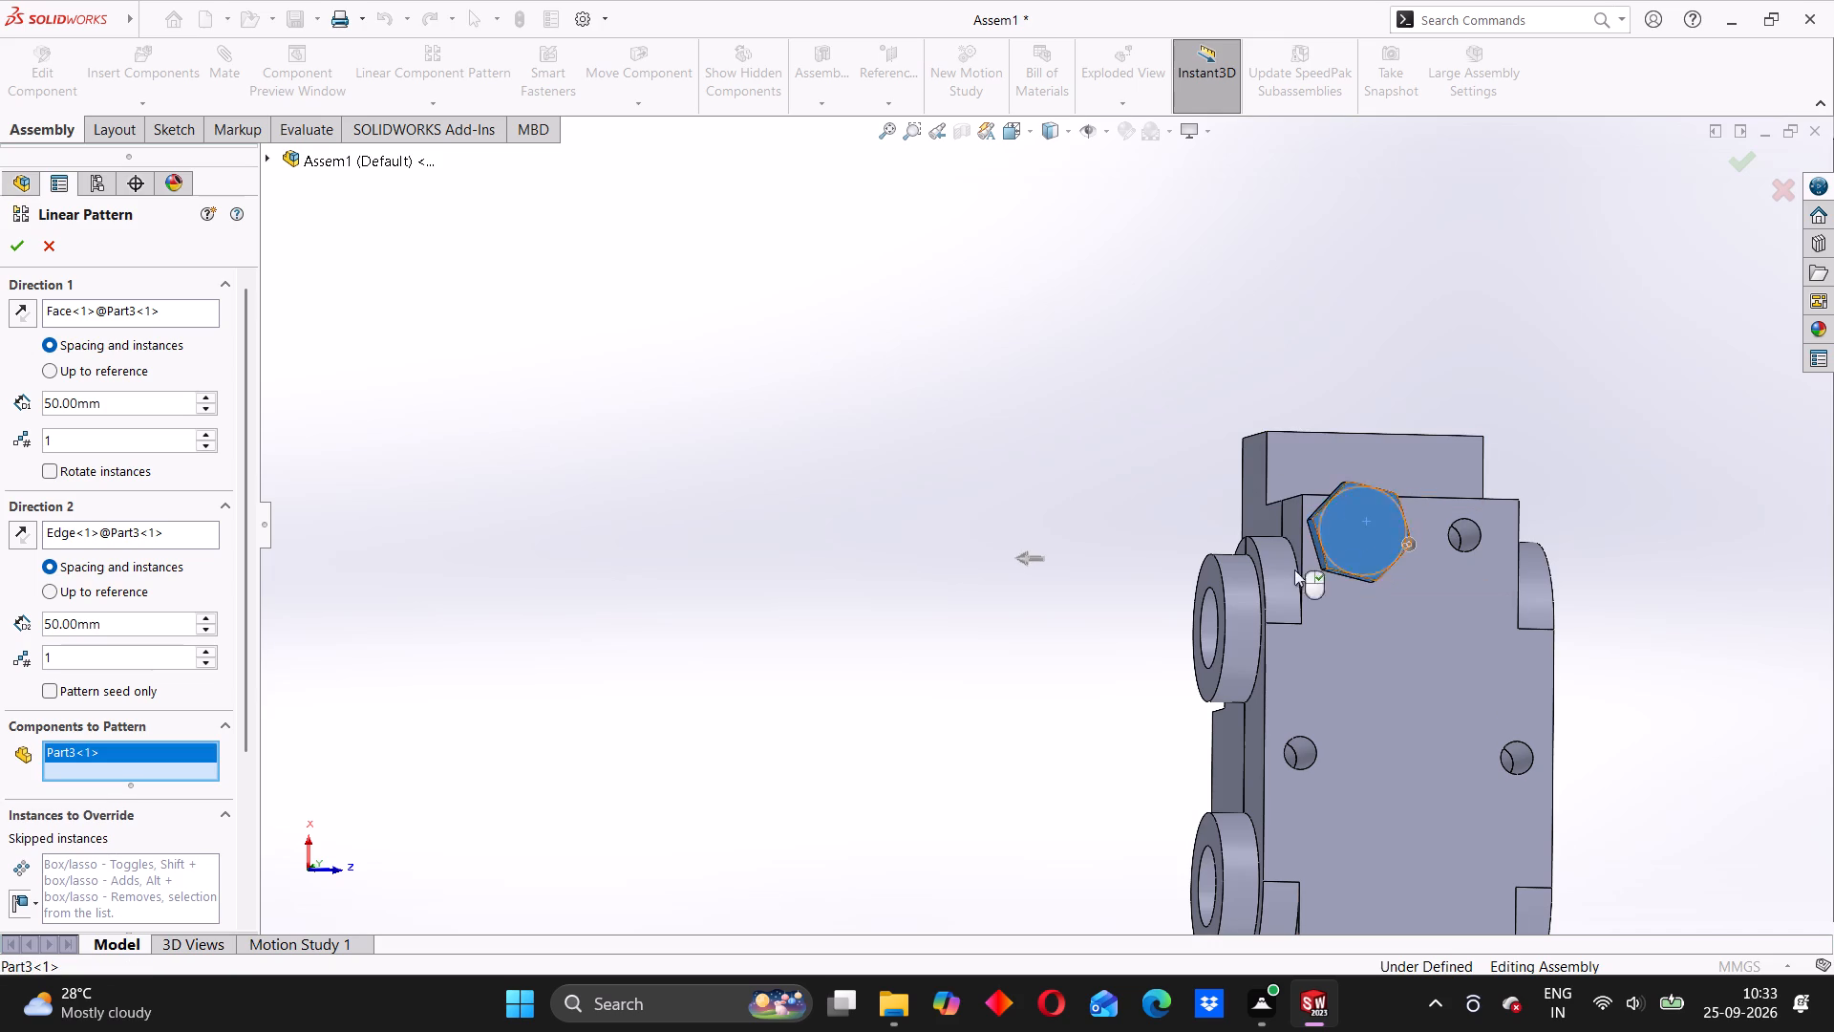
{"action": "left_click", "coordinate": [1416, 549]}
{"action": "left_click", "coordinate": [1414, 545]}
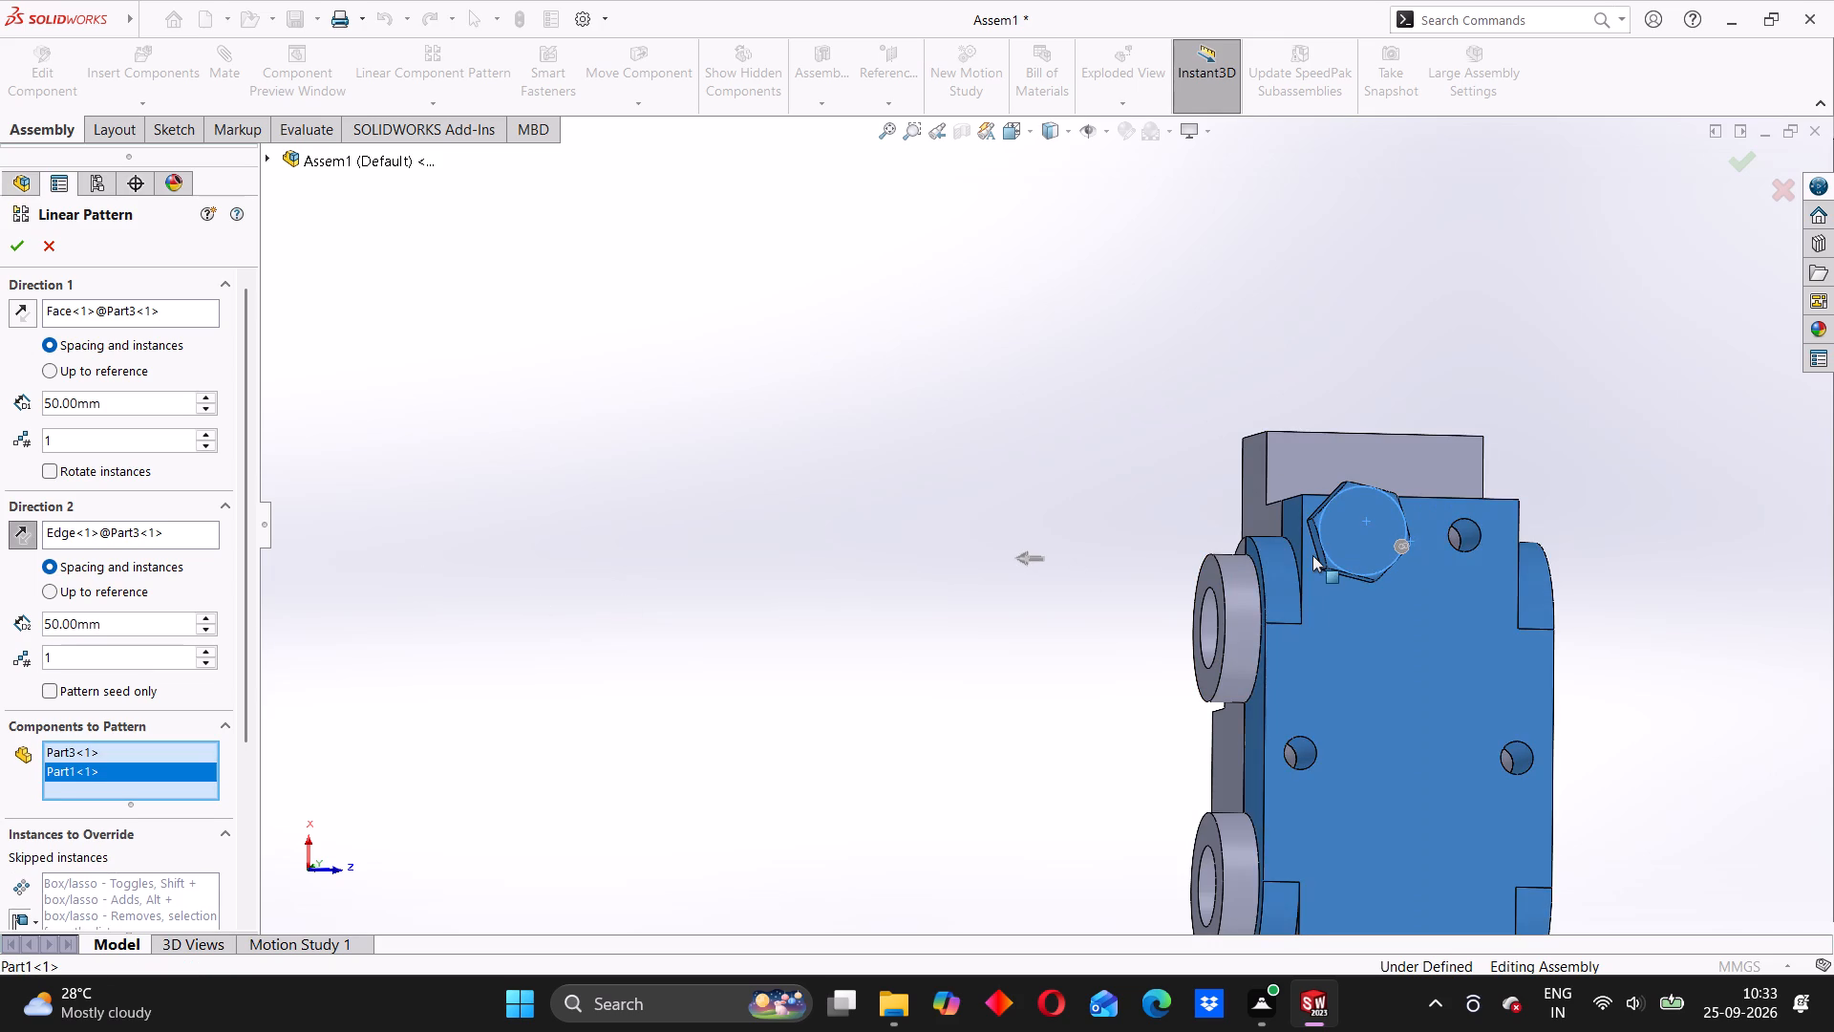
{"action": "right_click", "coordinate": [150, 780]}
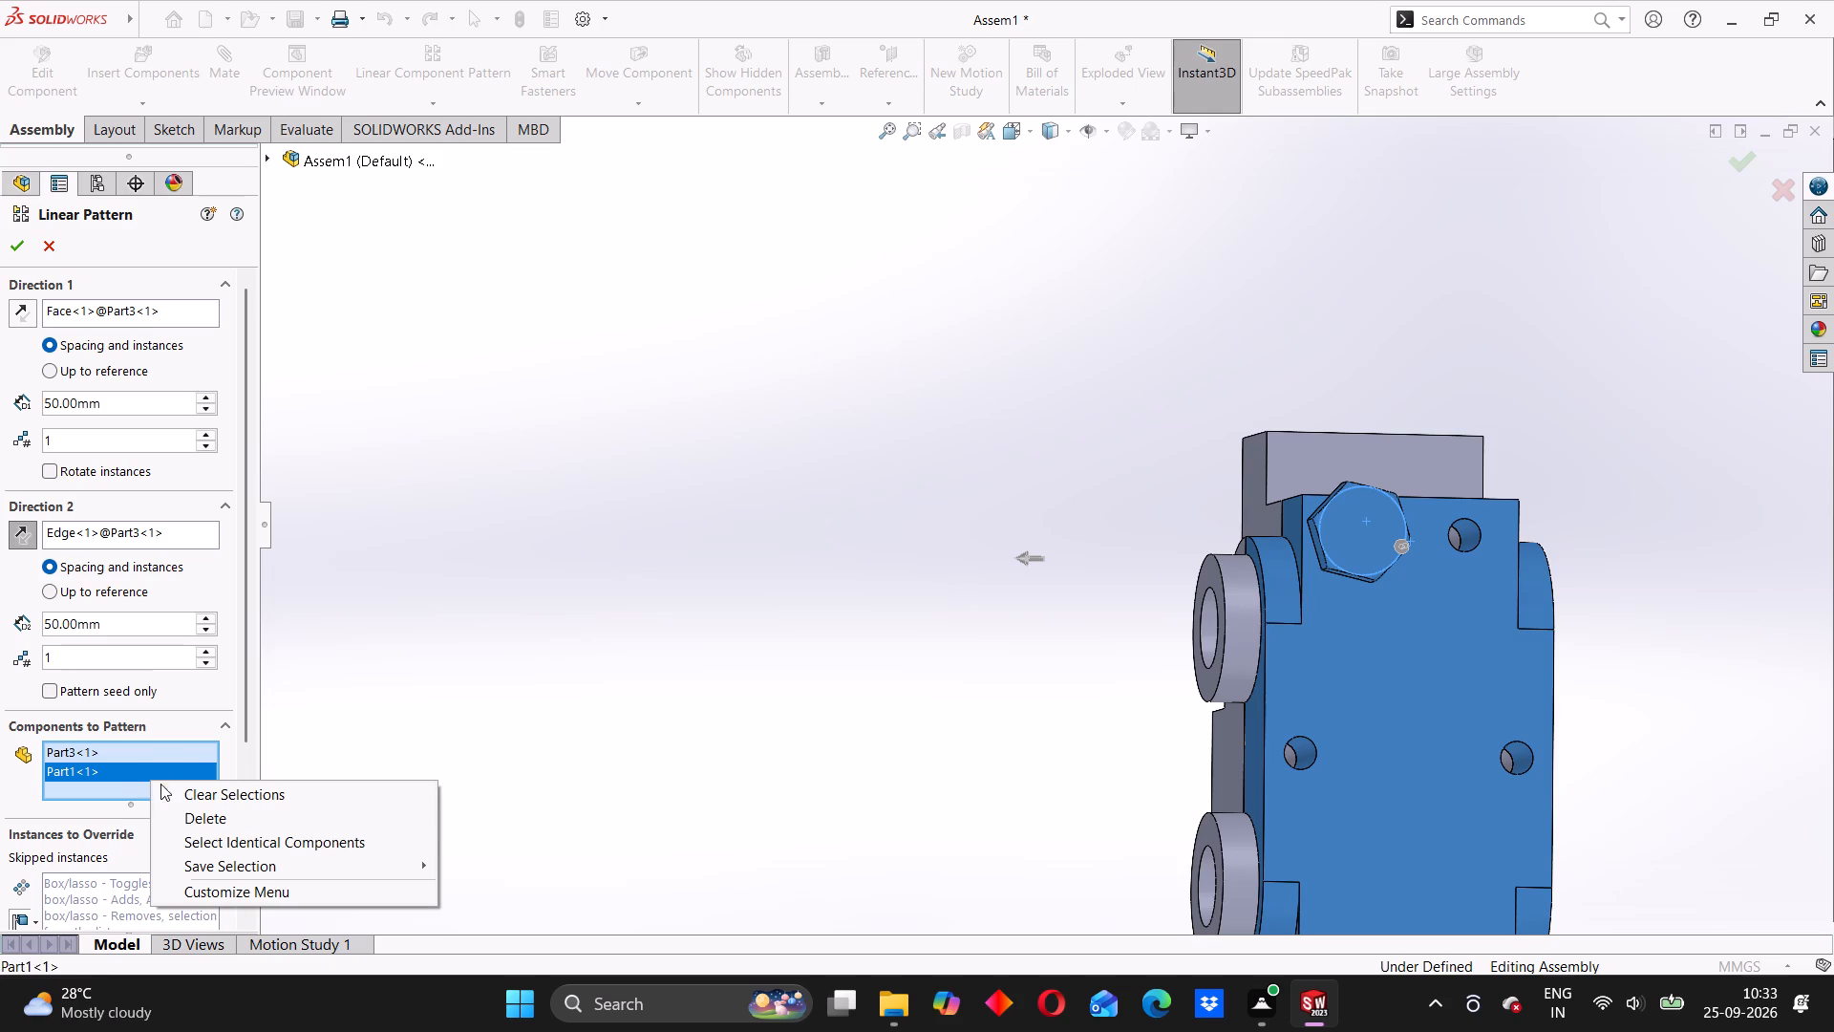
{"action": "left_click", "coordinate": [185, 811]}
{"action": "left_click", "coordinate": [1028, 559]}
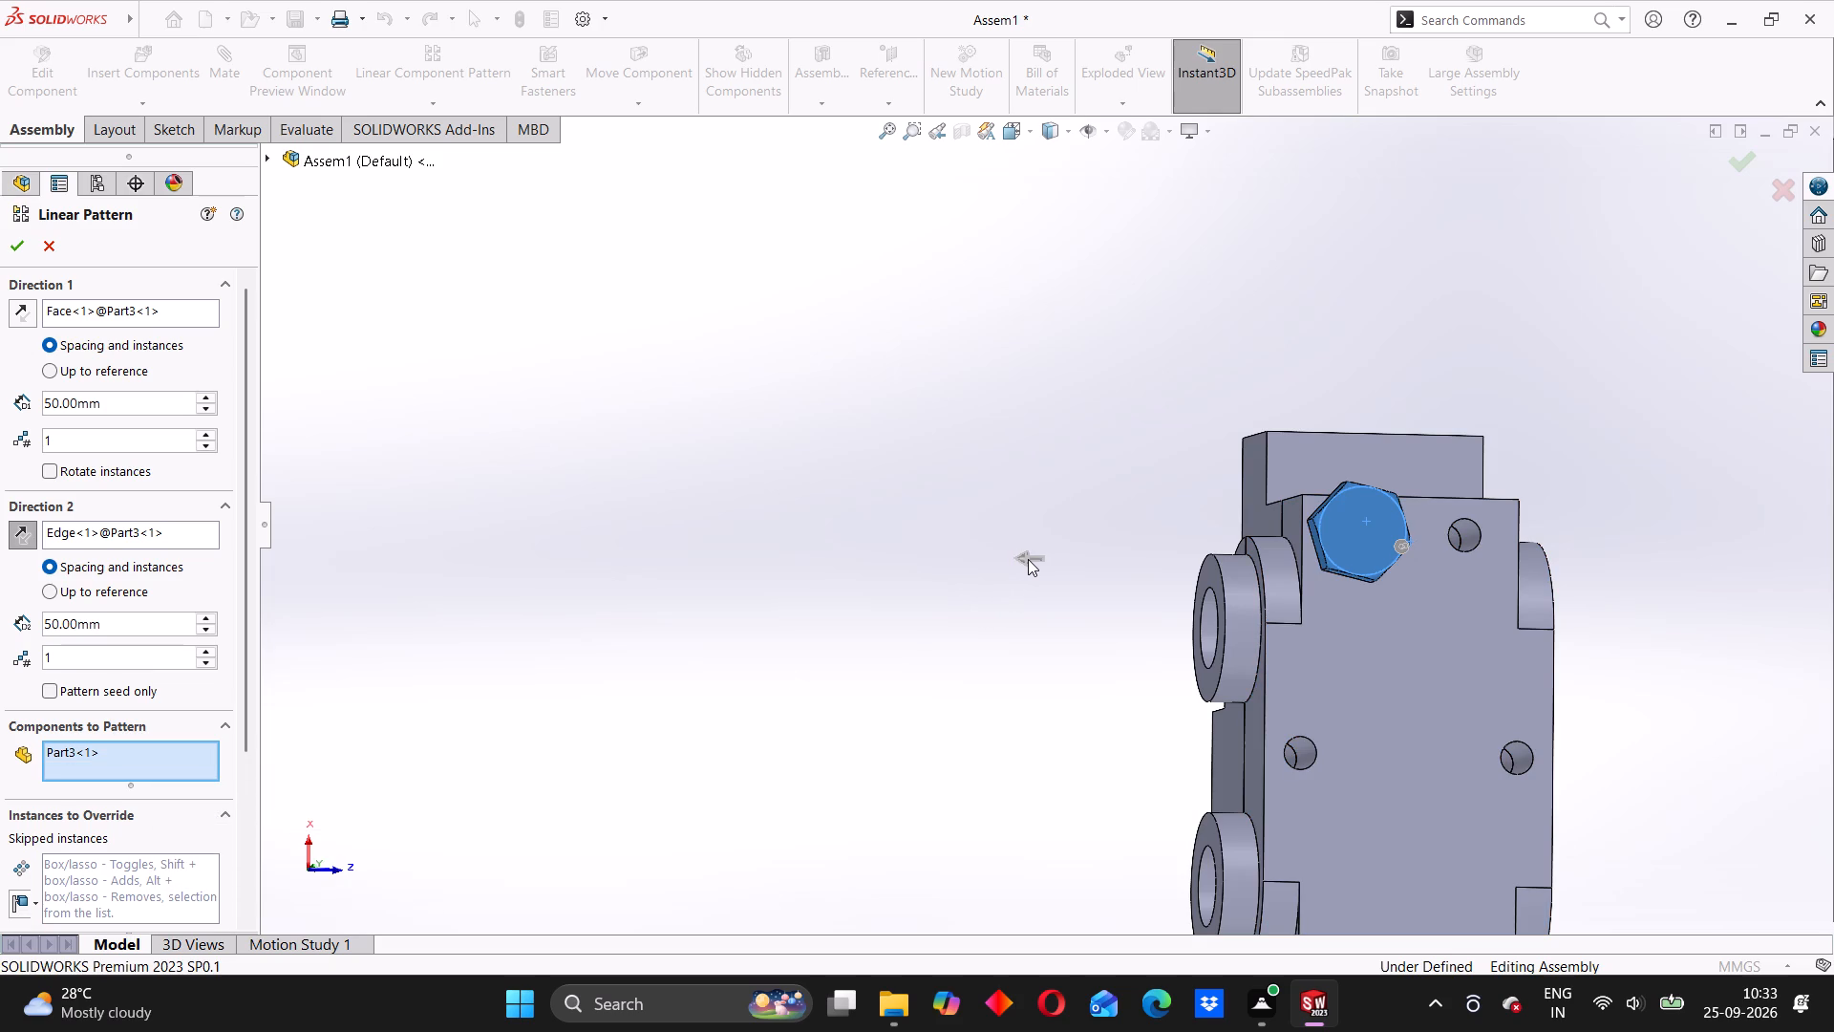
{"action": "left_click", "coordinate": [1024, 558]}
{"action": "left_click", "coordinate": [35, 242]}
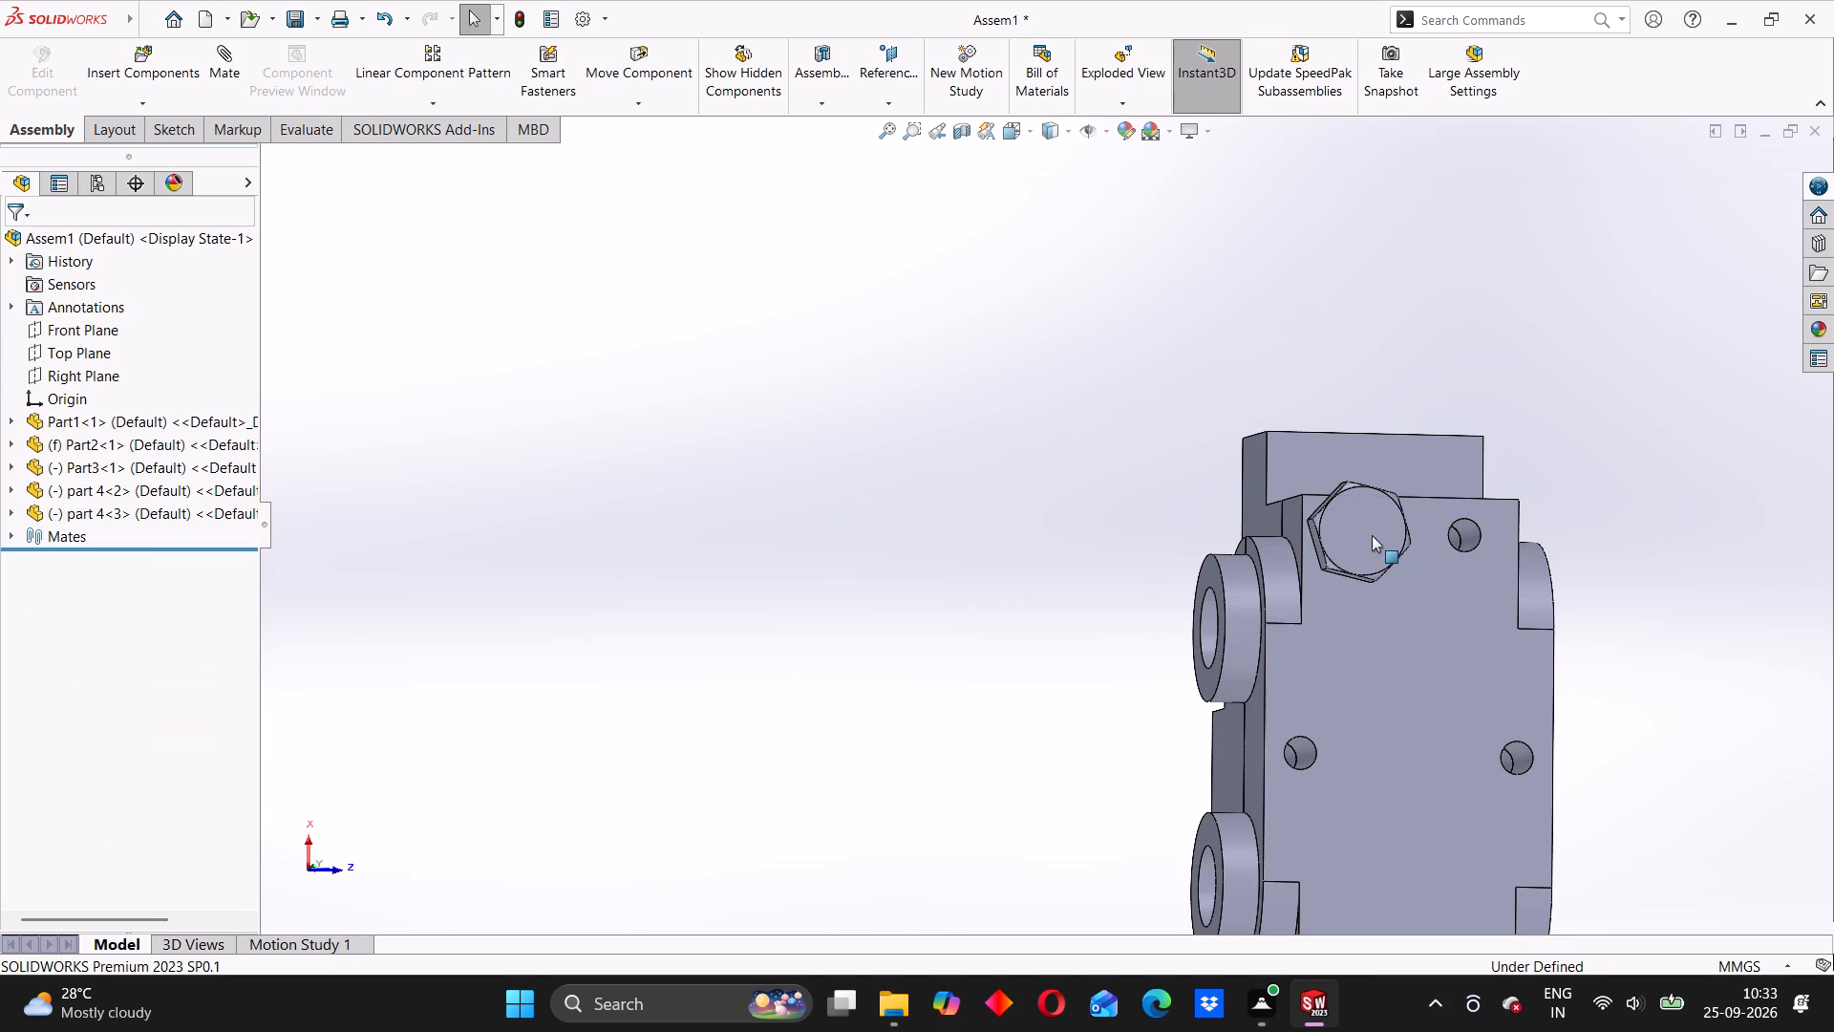
Copy the seated Part3 bolt and place the copy clear of the fixture, alongside the edge of Part1.
{"action": "left_click_drag", "start_coordinate": [1362, 537], "coordinate": [1120, 549], "text": "ctrl"}
{"action": "scroll", "coordinate": [1198, 575], "scroll_direction": "up", "scroll_amount": 4}
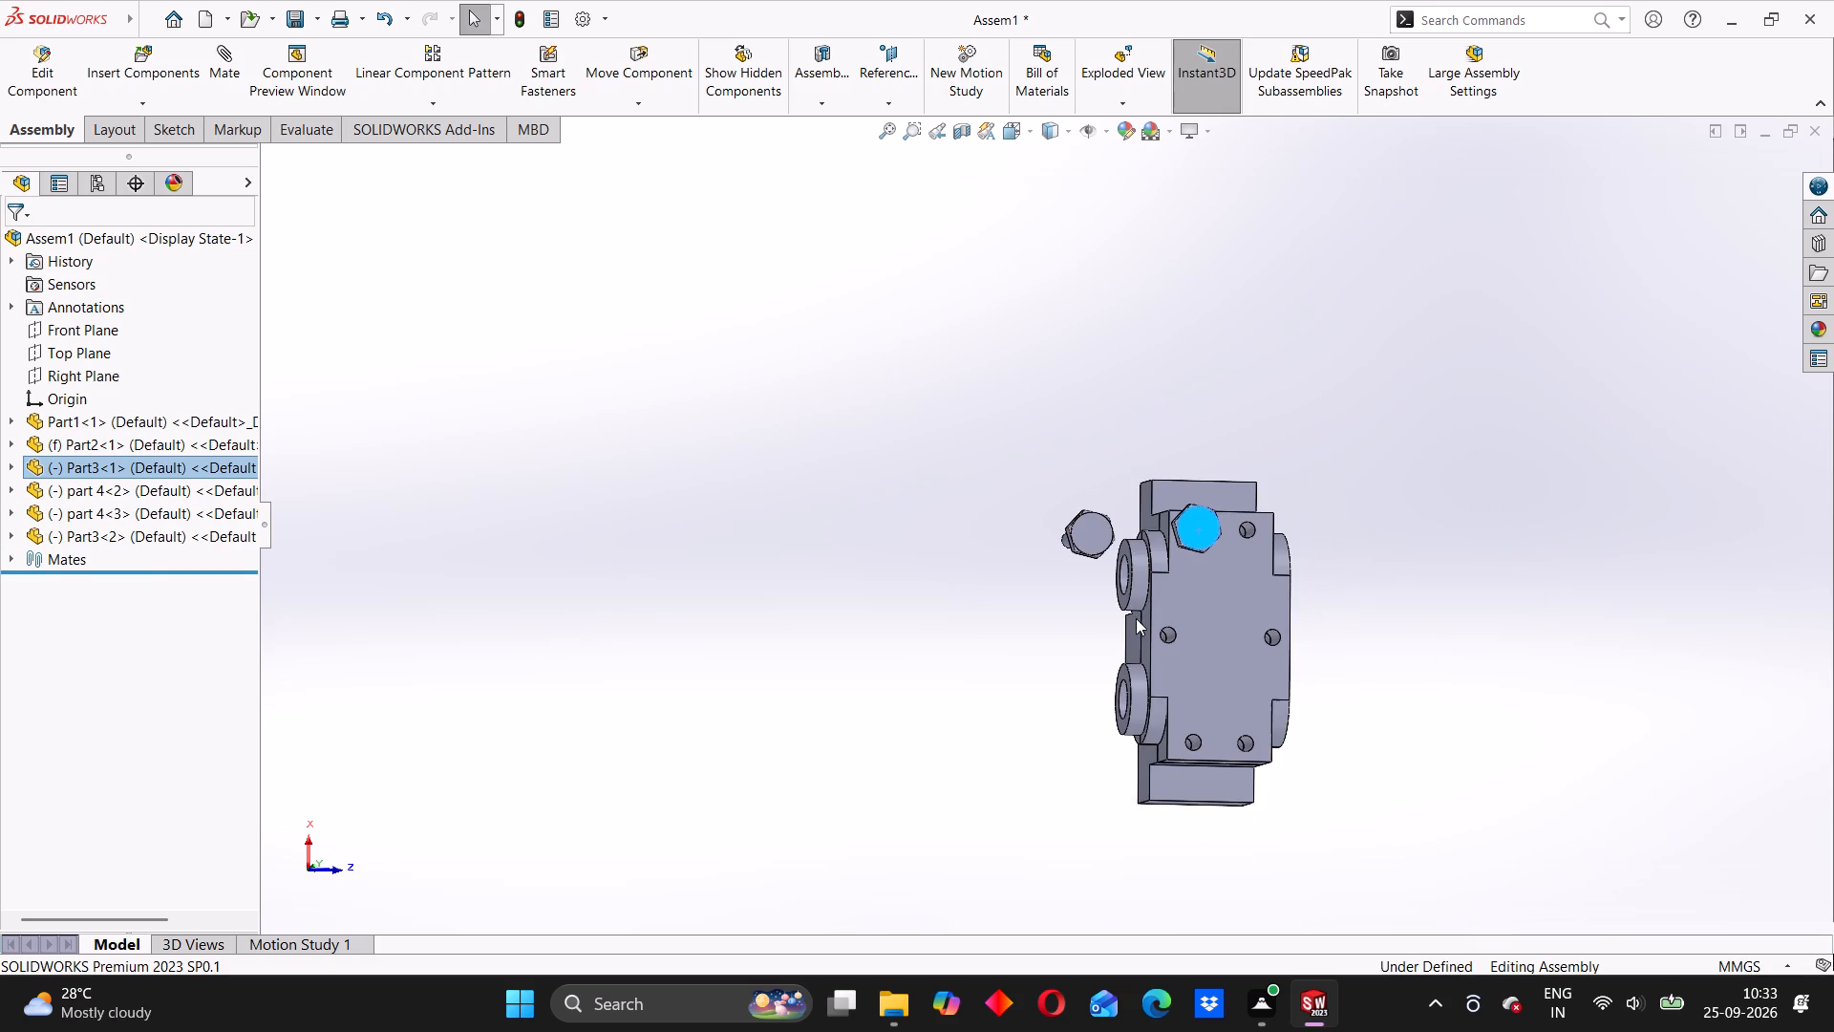
{"action": "middle_click_drag", "start_coordinate": [1105, 665], "coordinate": [1128, 548]}
{"action": "left_click_drag", "start_coordinate": [1093, 530], "coordinate": [1282, 544]}
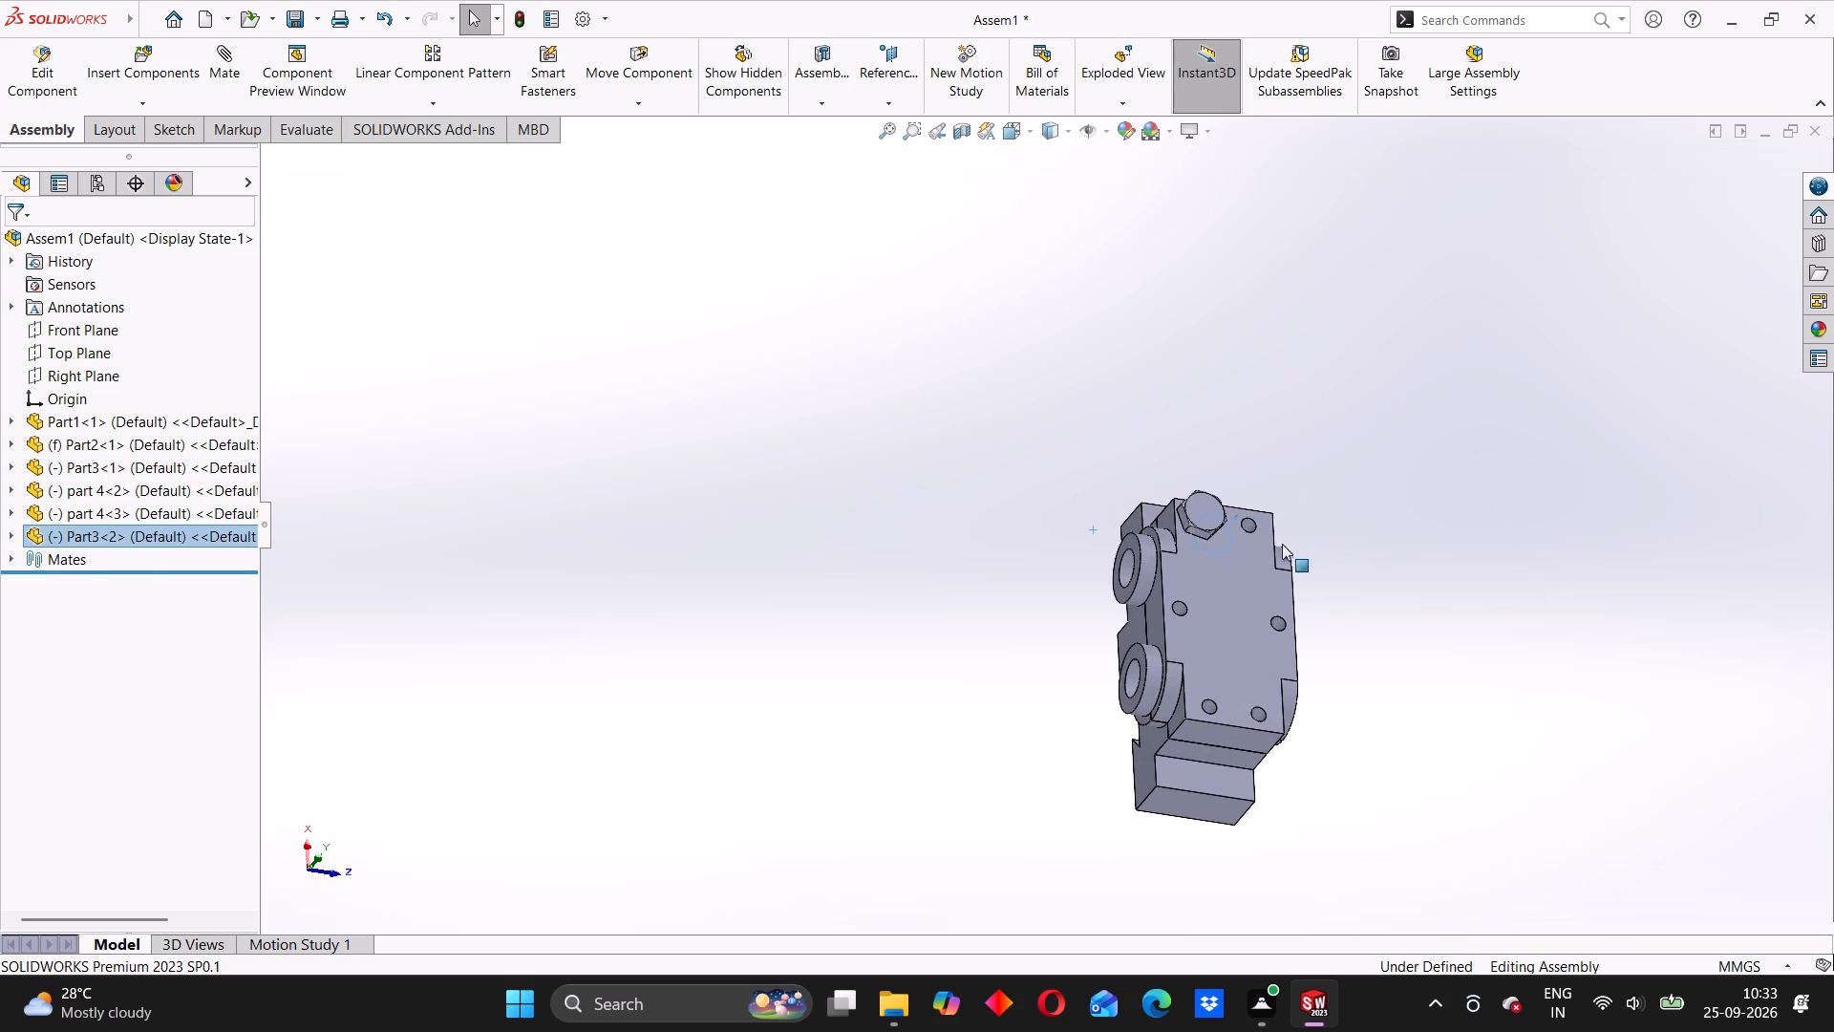
{"action": "left_click_drag", "start_coordinate": [1282, 544], "coordinate": [1406, 565]}
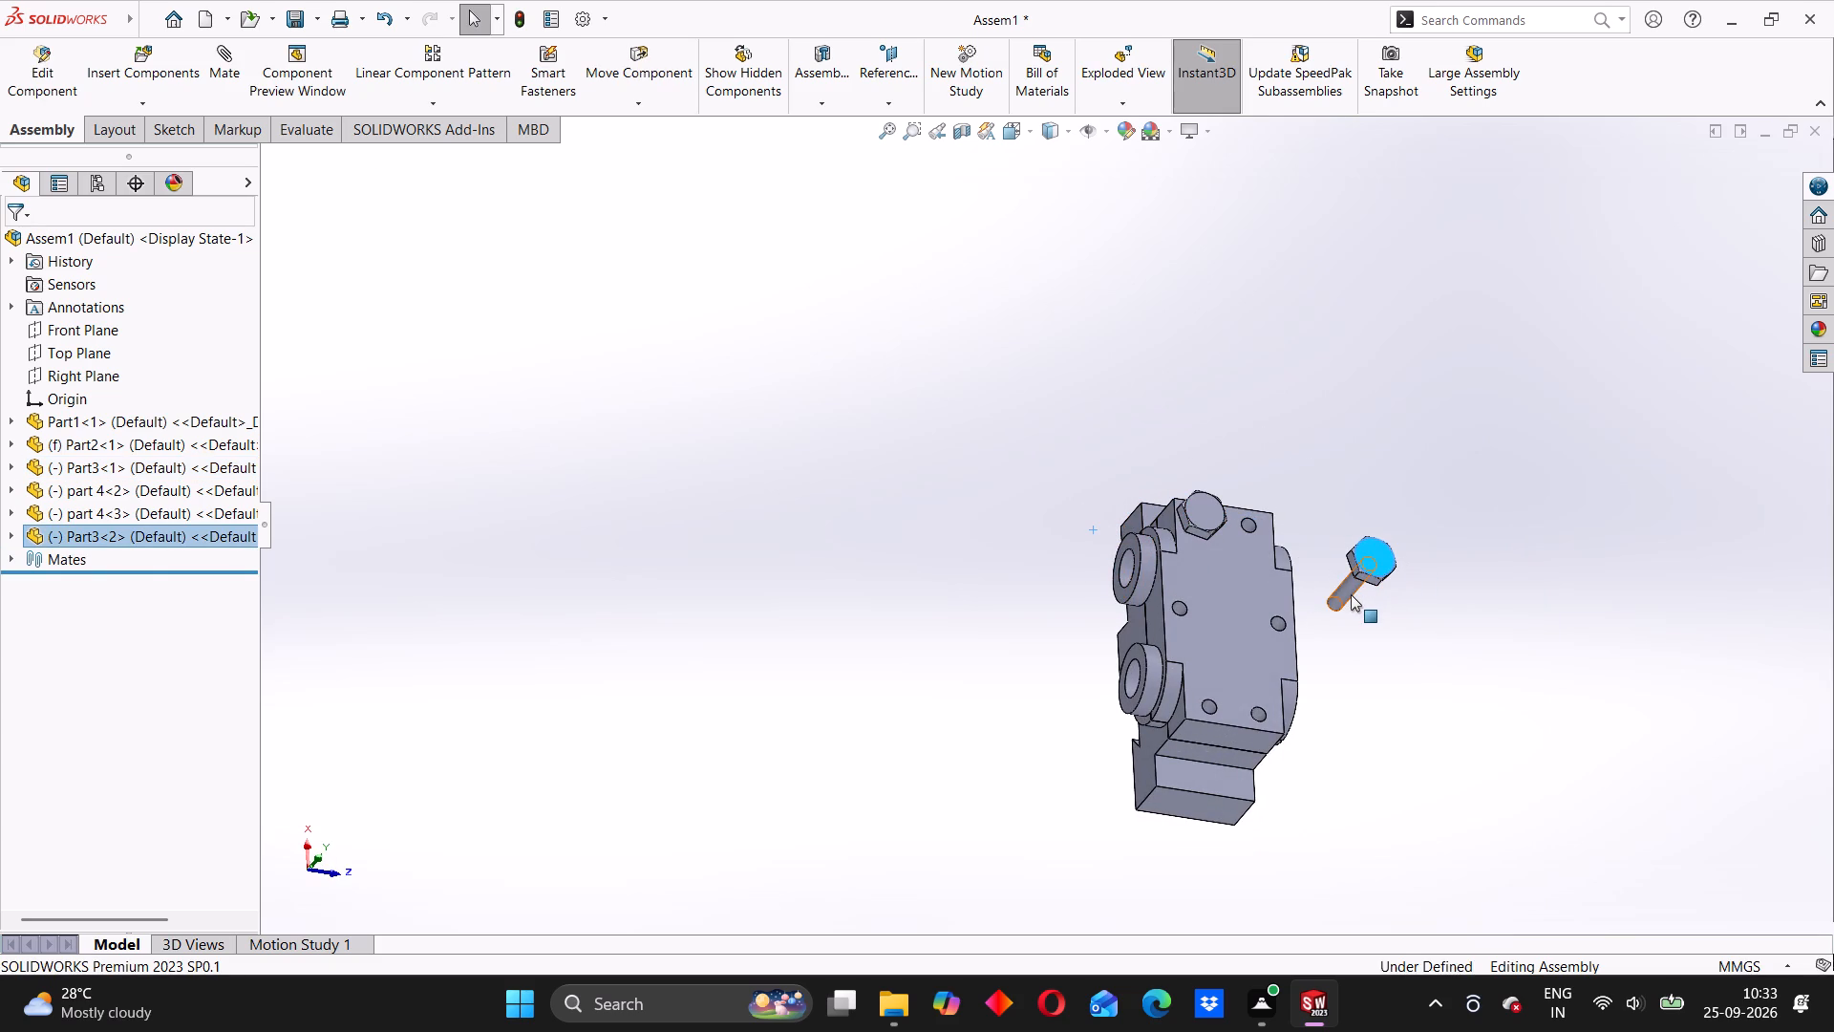
Make three more copies of the seated Part3 bolt and space them apart beyond the upper end of Part1.
{"action": "left_click_drag", "start_coordinate": [1208, 514], "coordinate": [1305, 488], "text": "ctrl"}
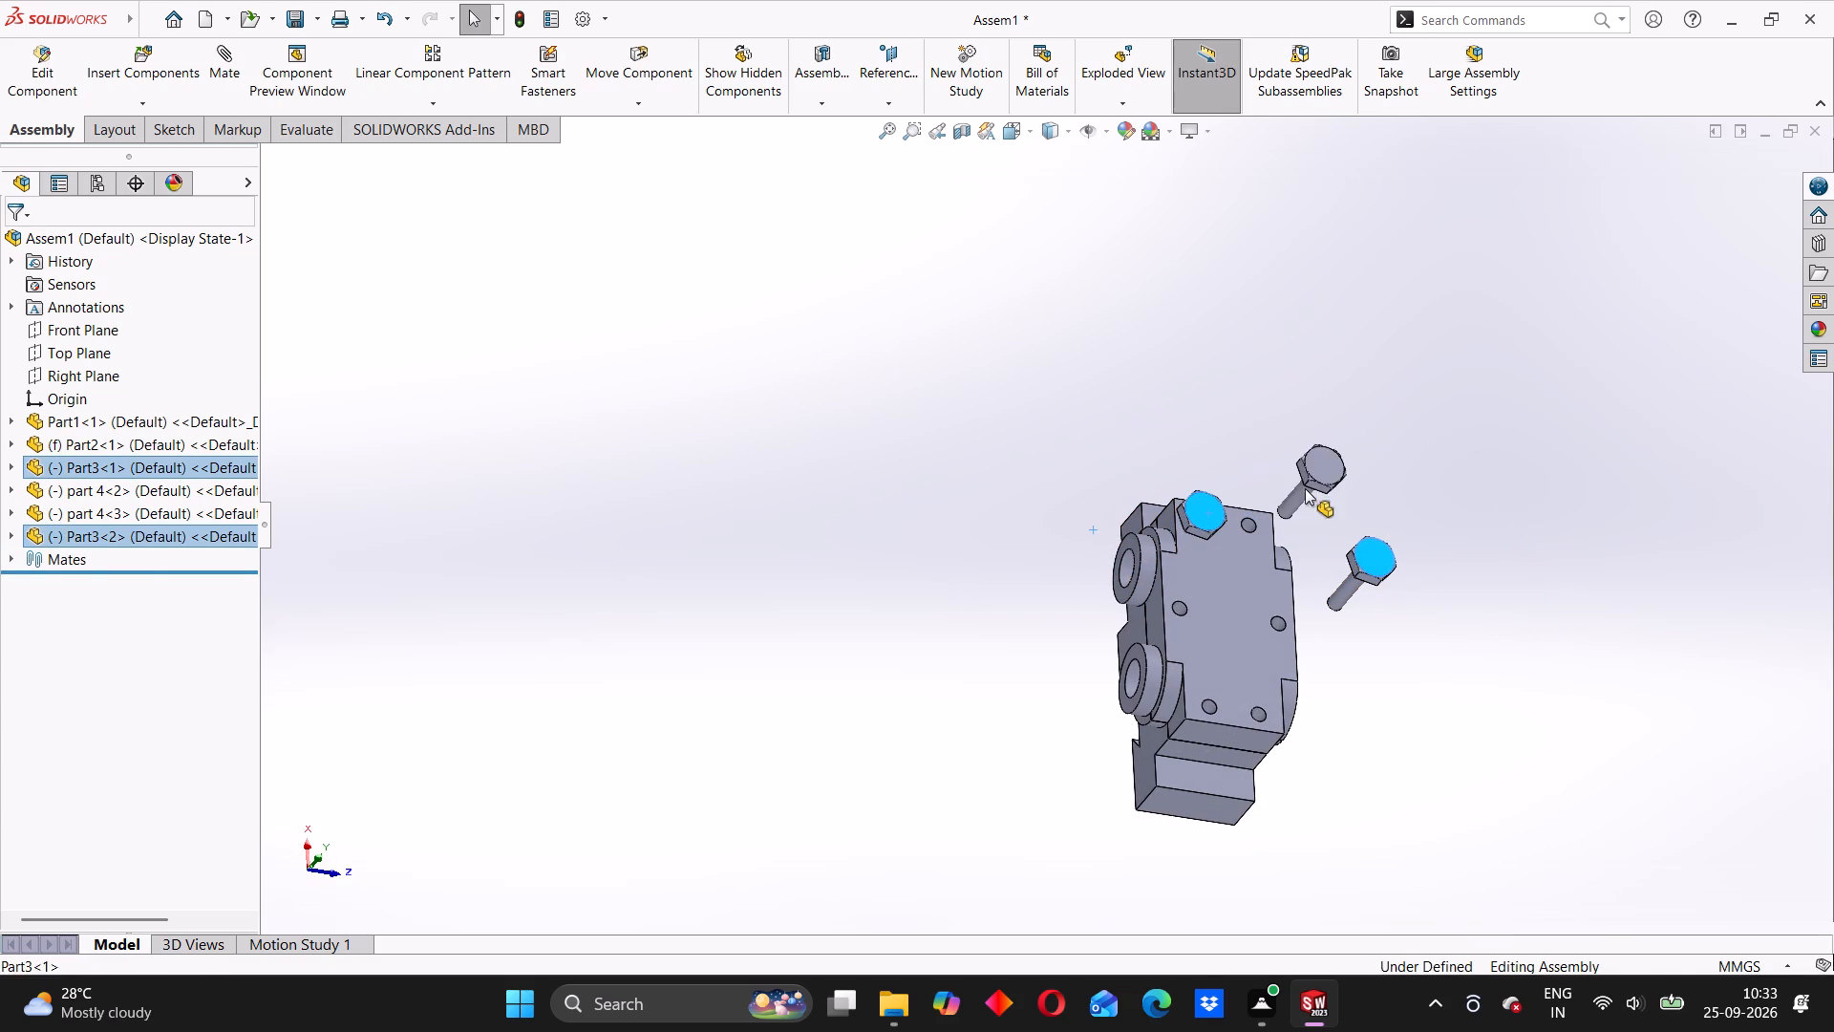
{"action": "left_click_drag", "start_coordinate": [1305, 488], "coordinate": [1316, 482], "text": "ctrl"}
{"action": "left_click_drag", "start_coordinate": [1212, 514], "coordinate": [1278, 431], "text": "ctrl"}
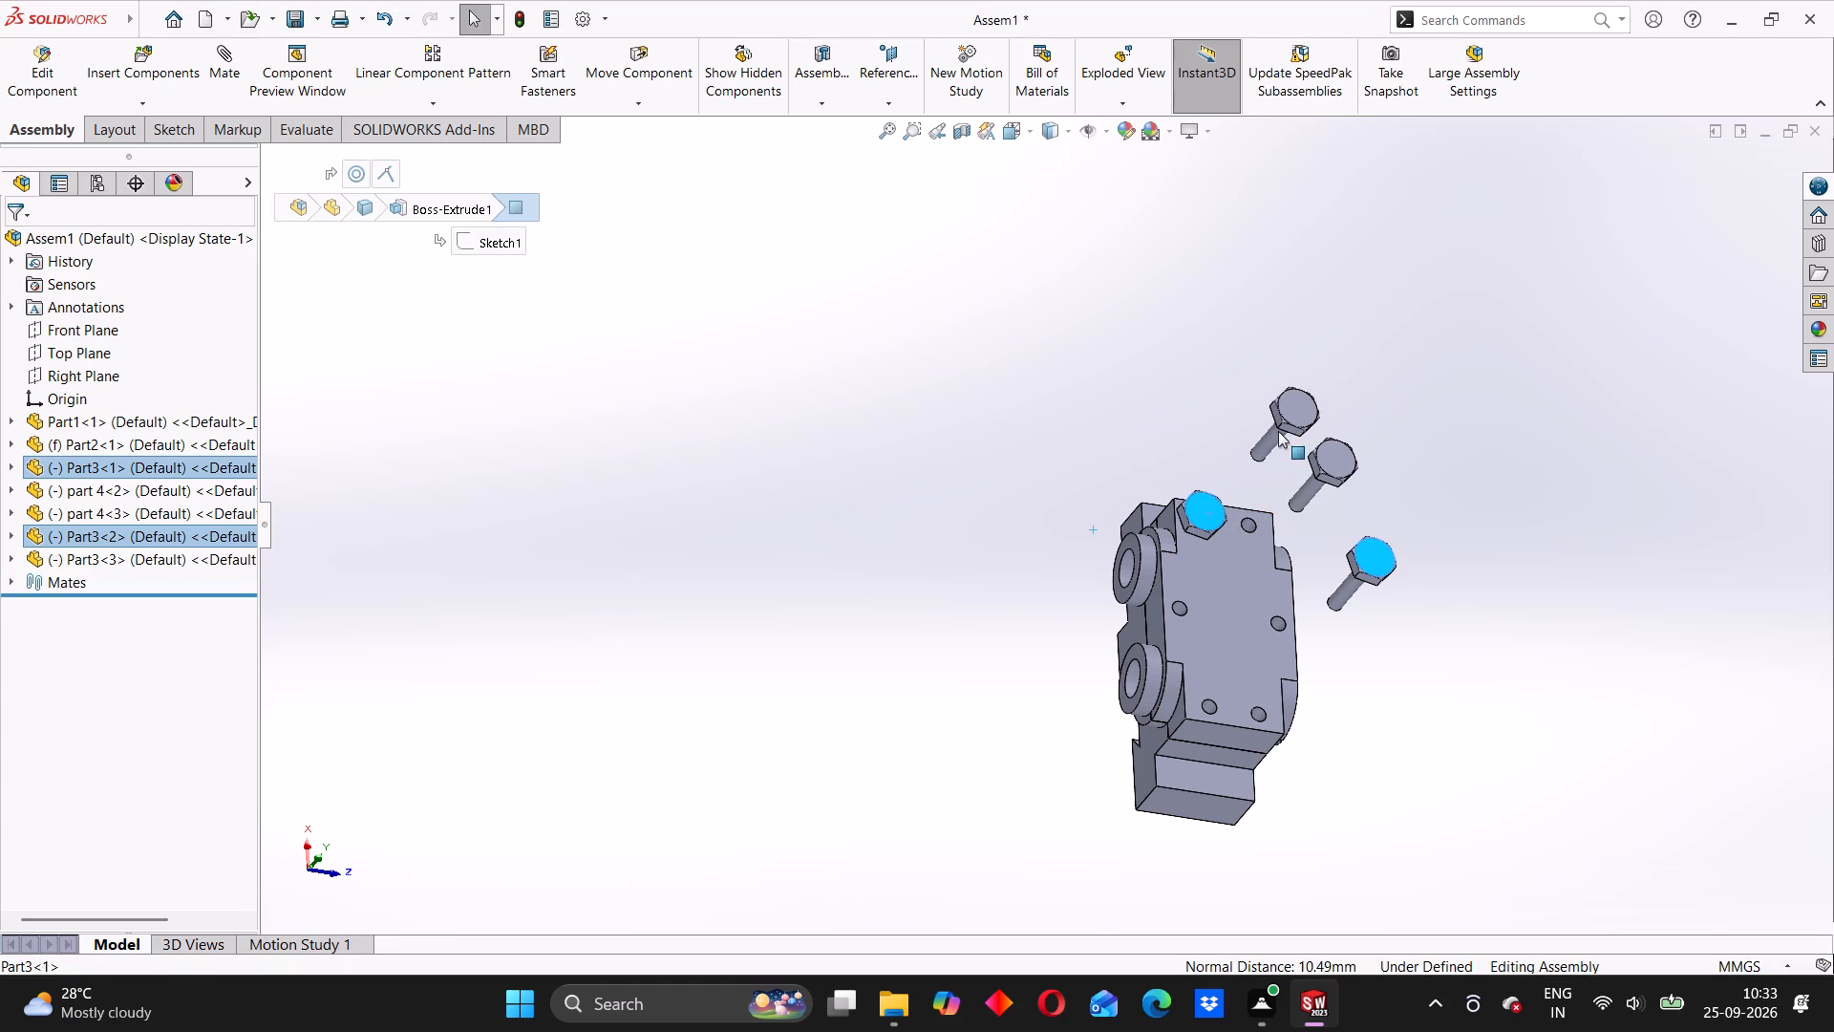
{"action": "left_click_drag", "start_coordinate": [1193, 522], "coordinate": [1205, 413], "text": "ctrl"}
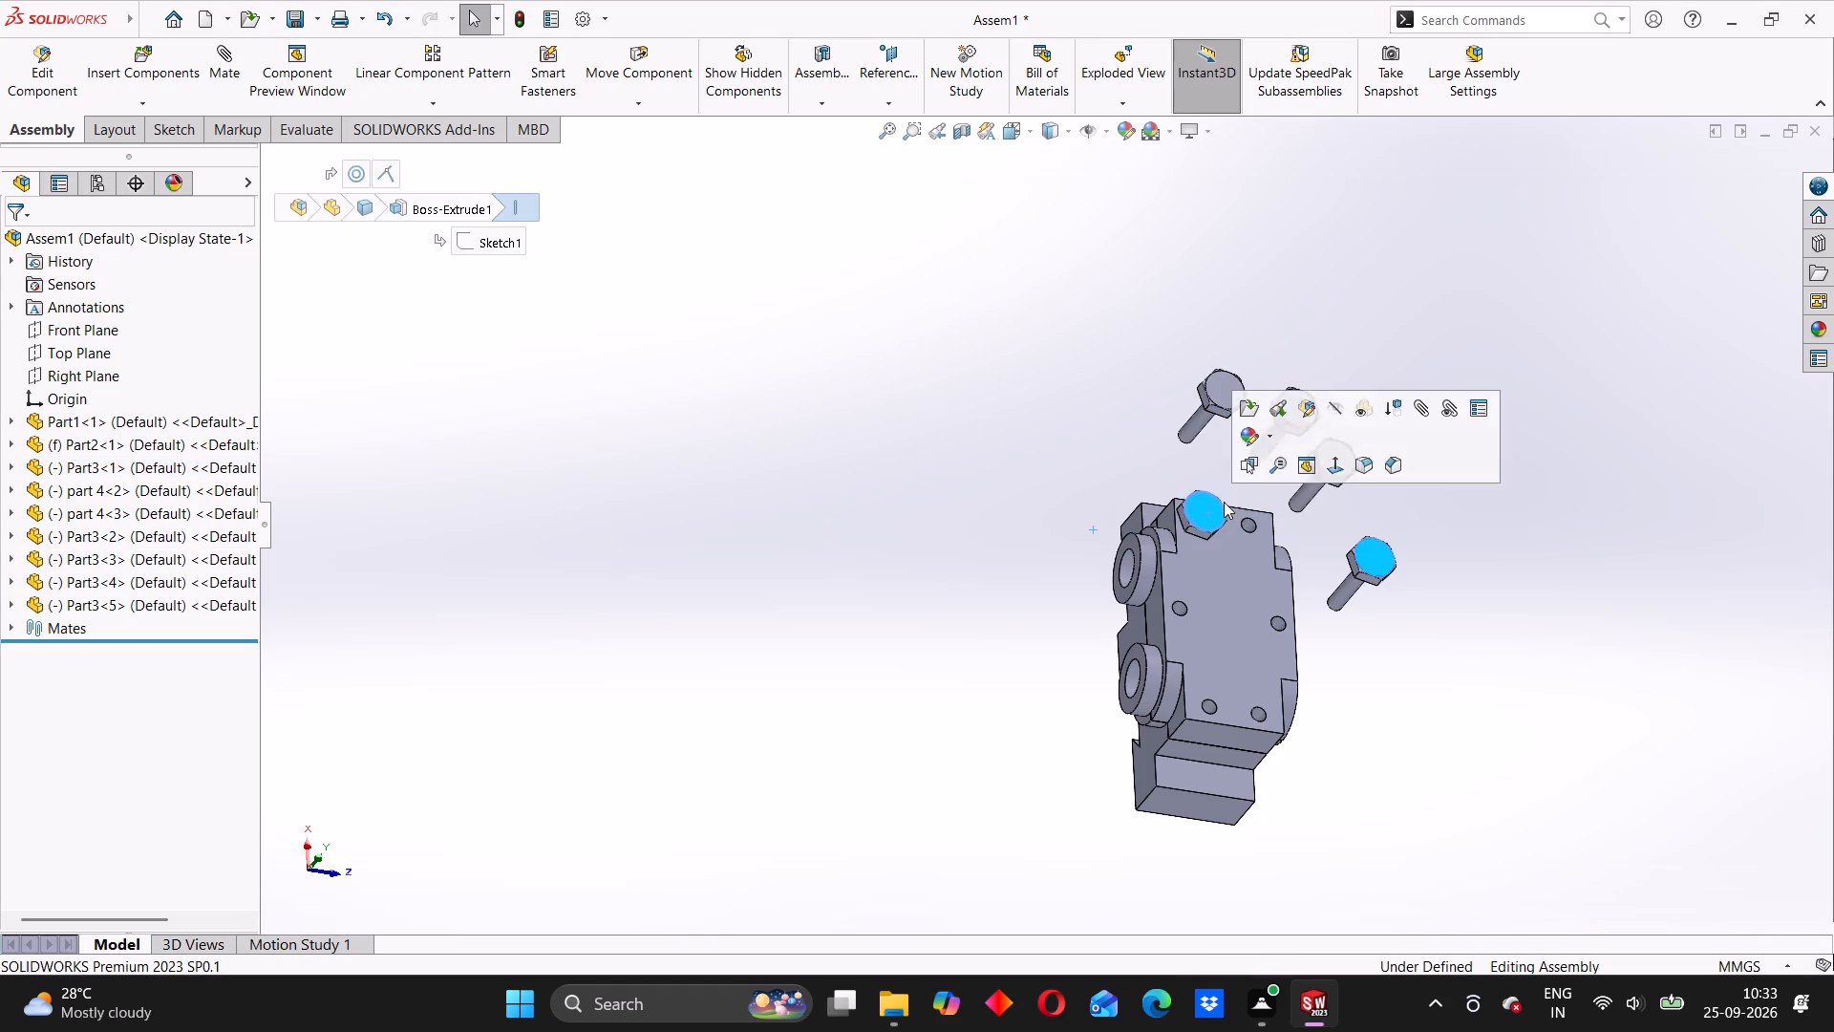
Make a fifth copy of the seated Part3 bolt and place it beside the other loose bolts, above the pin side of Part1.
{"action": "left_click_drag", "start_coordinate": [1208, 514], "coordinate": [1103, 420], "text": "ctrl"}
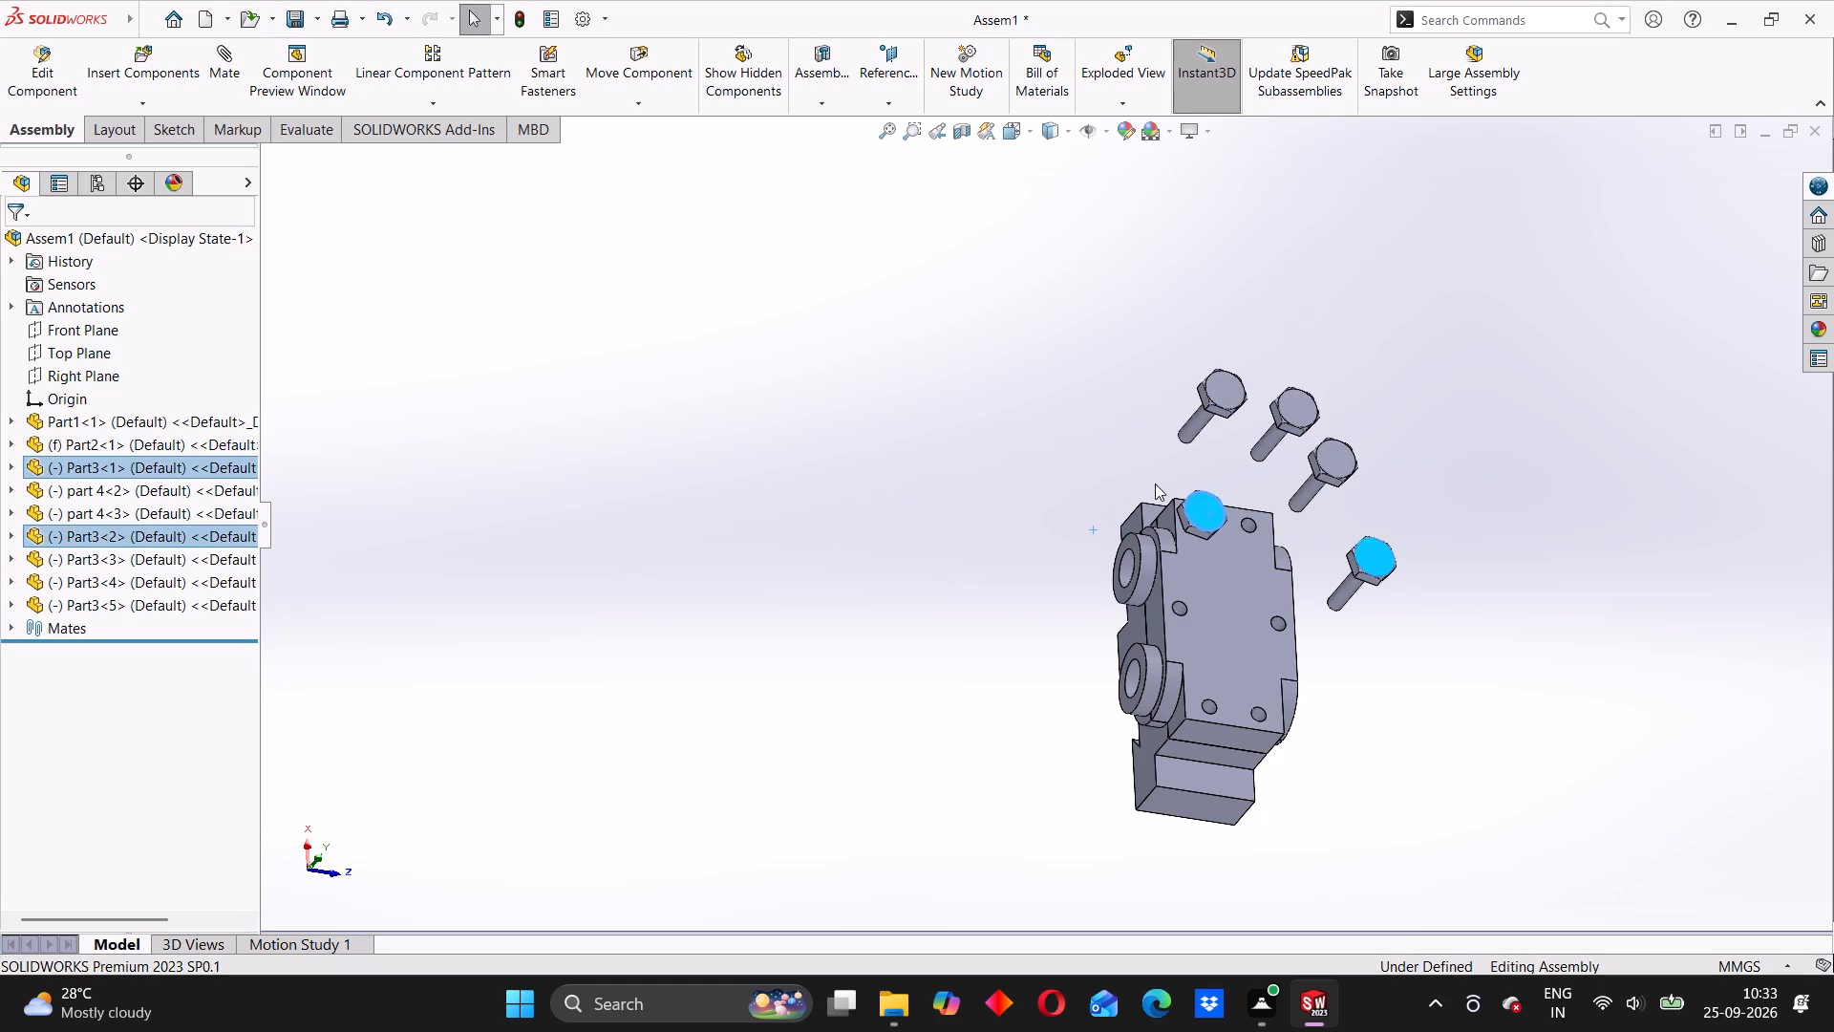
{"action": "left_click_drag", "start_coordinate": [1195, 511], "coordinate": [1119, 461], "text": "ctrl"}
{"action": "key", "text": "Escape"}
{"action": "key", "text": "Escape"}
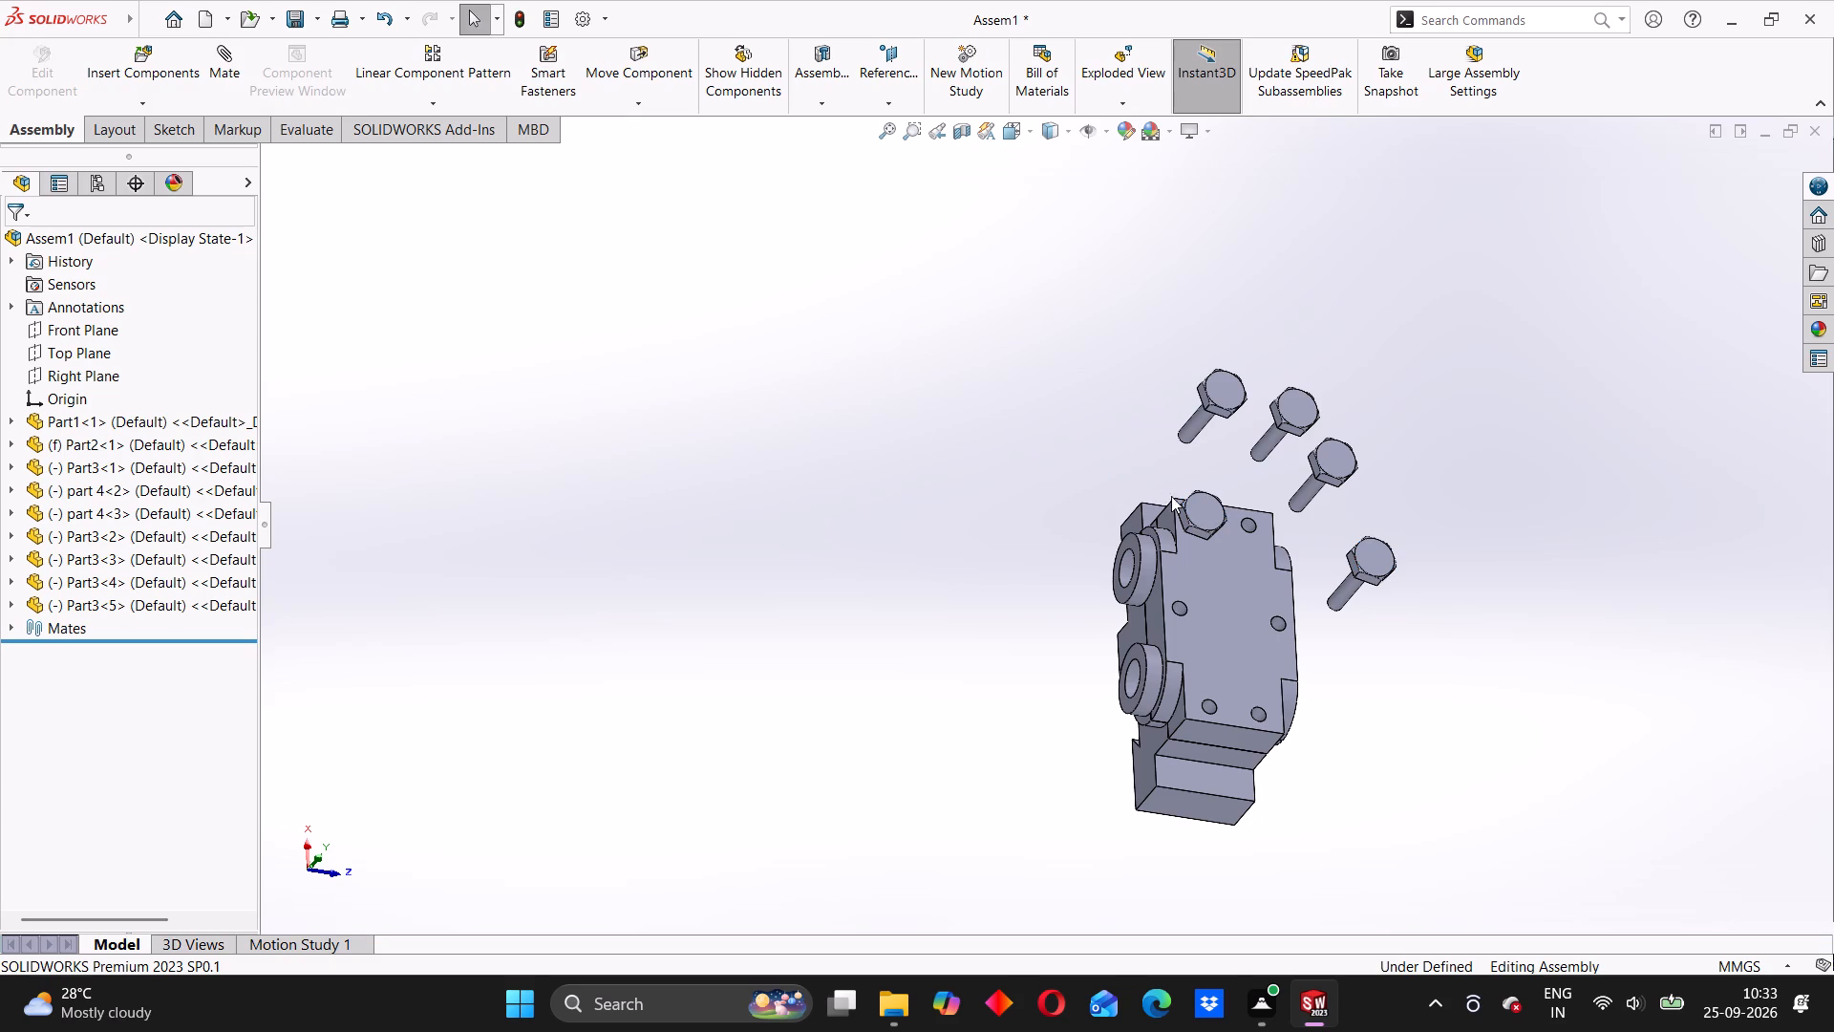
{"action": "left_click_drag", "start_coordinate": [1196, 511], "coordinate": [1114, 456], "text": "ctrl"}
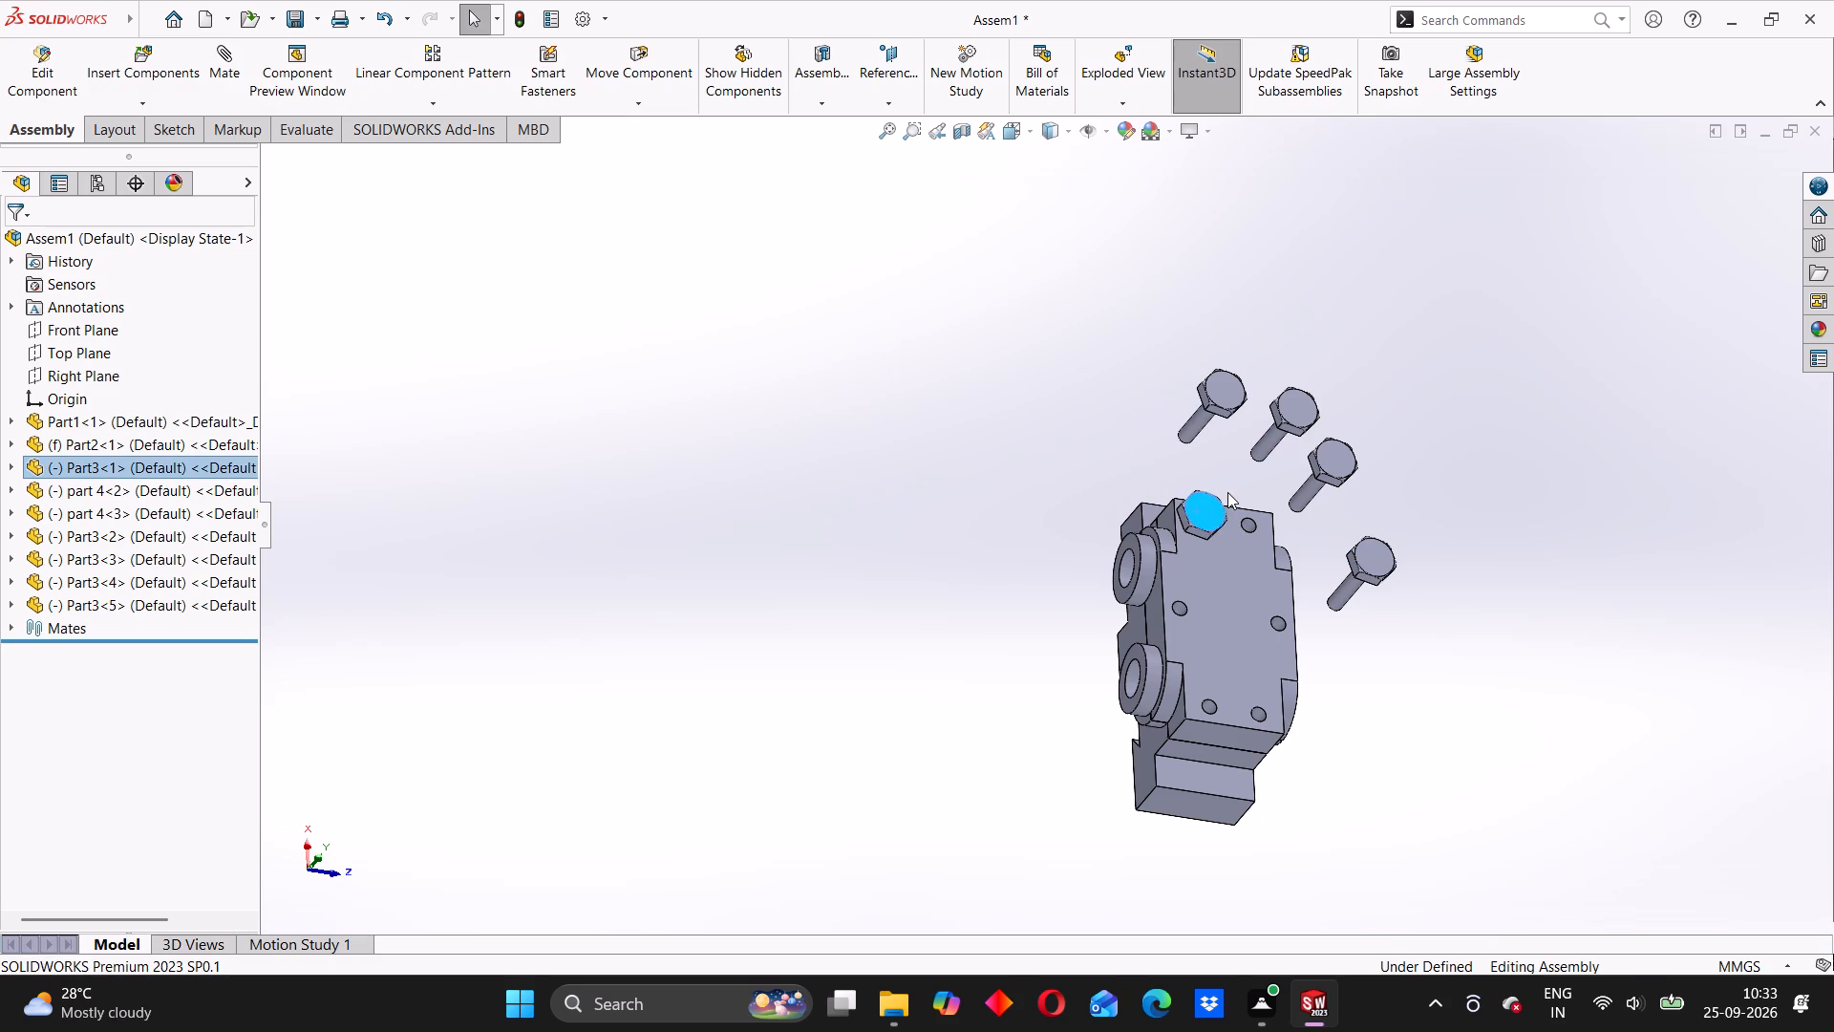
{"action": "left_click_drag", "start_coordinate": [1206, 515], "coordinate": [1104, 451]}
{"action": "key", "text": "Escape"}
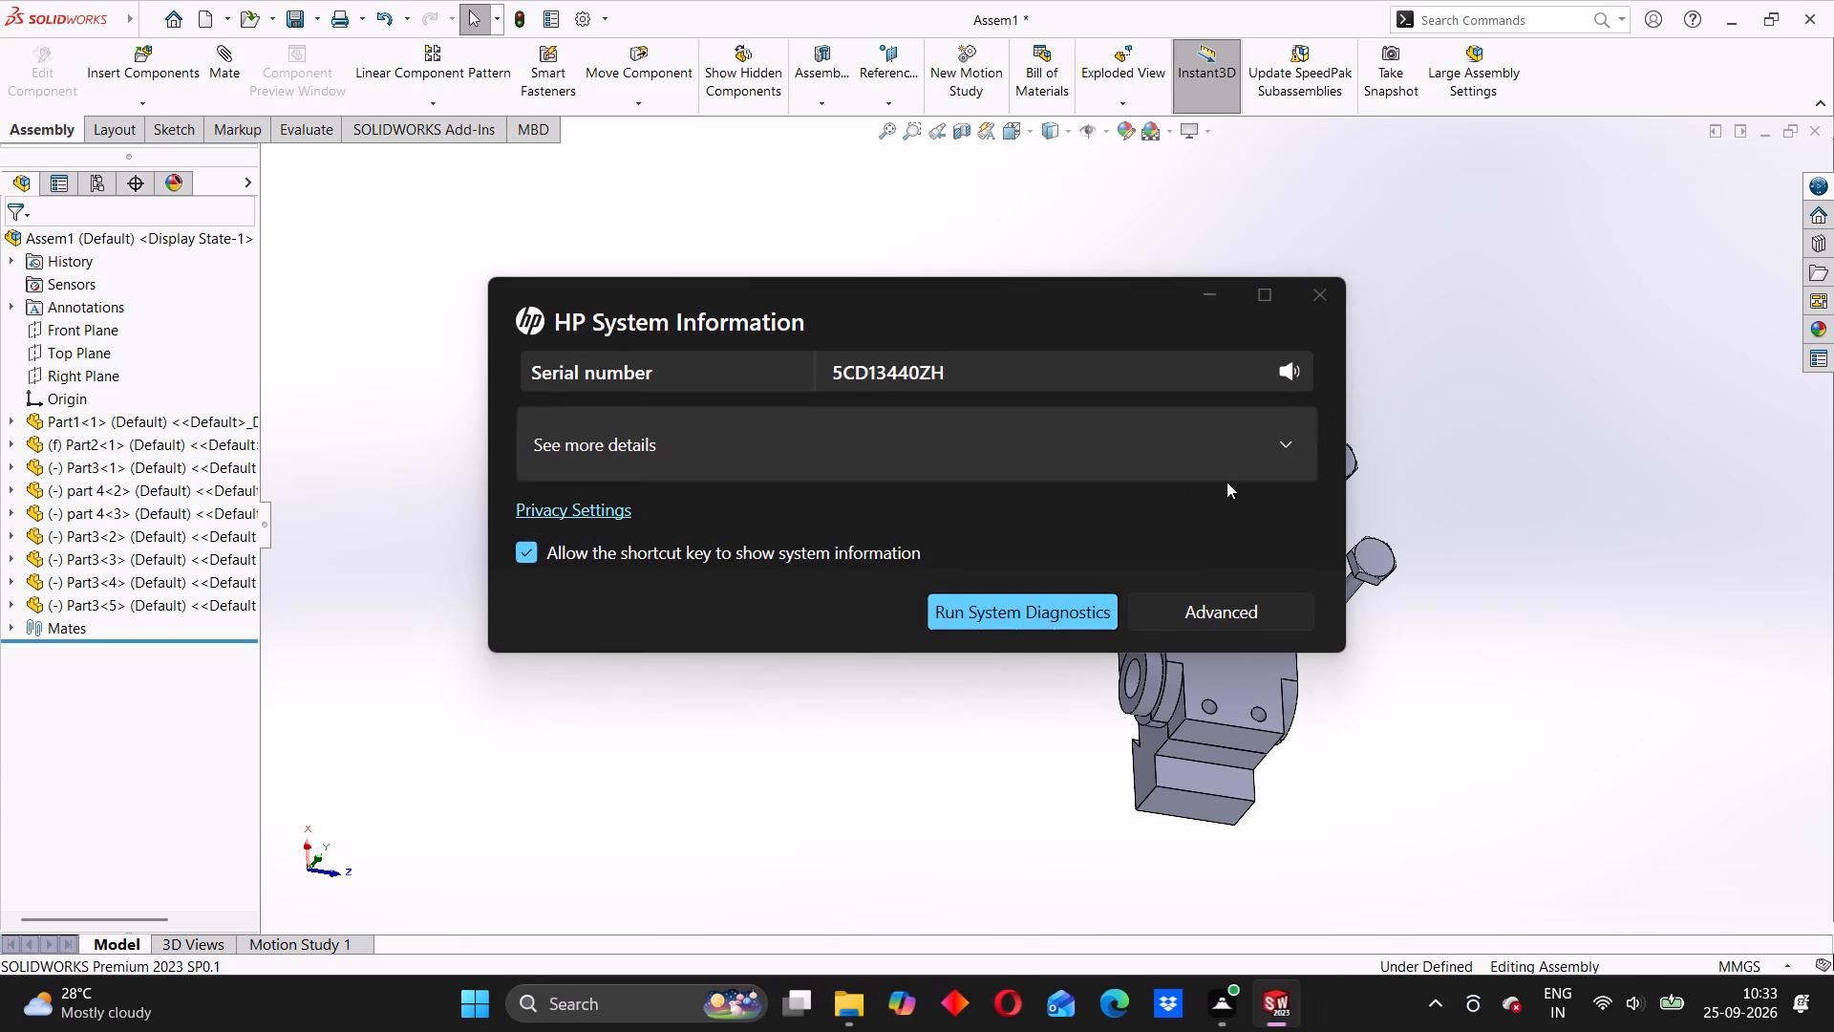
{"action": "left_click", "coordinate": [1312, 300]}
{"action": "left_click_drag", "start_coordinate": [1197, 514], "coordinate": [1109, 458], "text": "ctrl"}
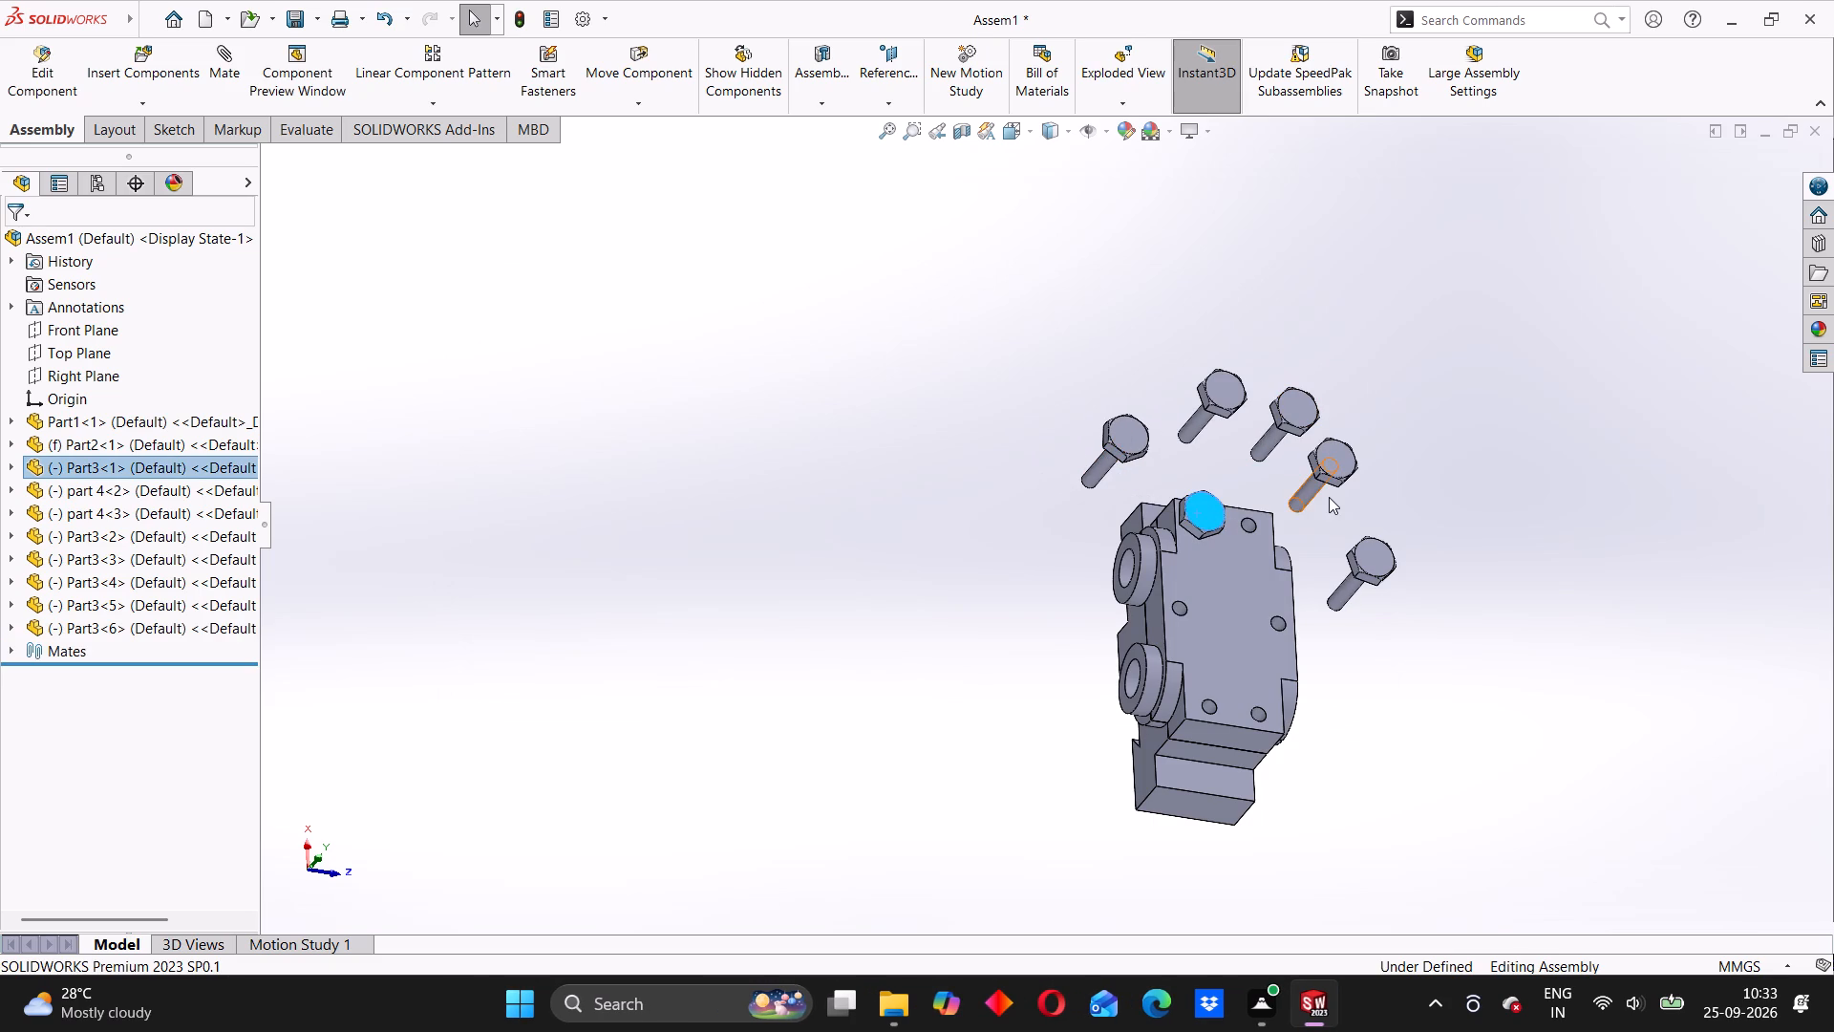
{"action": "middle_click_drag", "start_coordinate": [1443, 644], "coordinate": [1391, 660]}
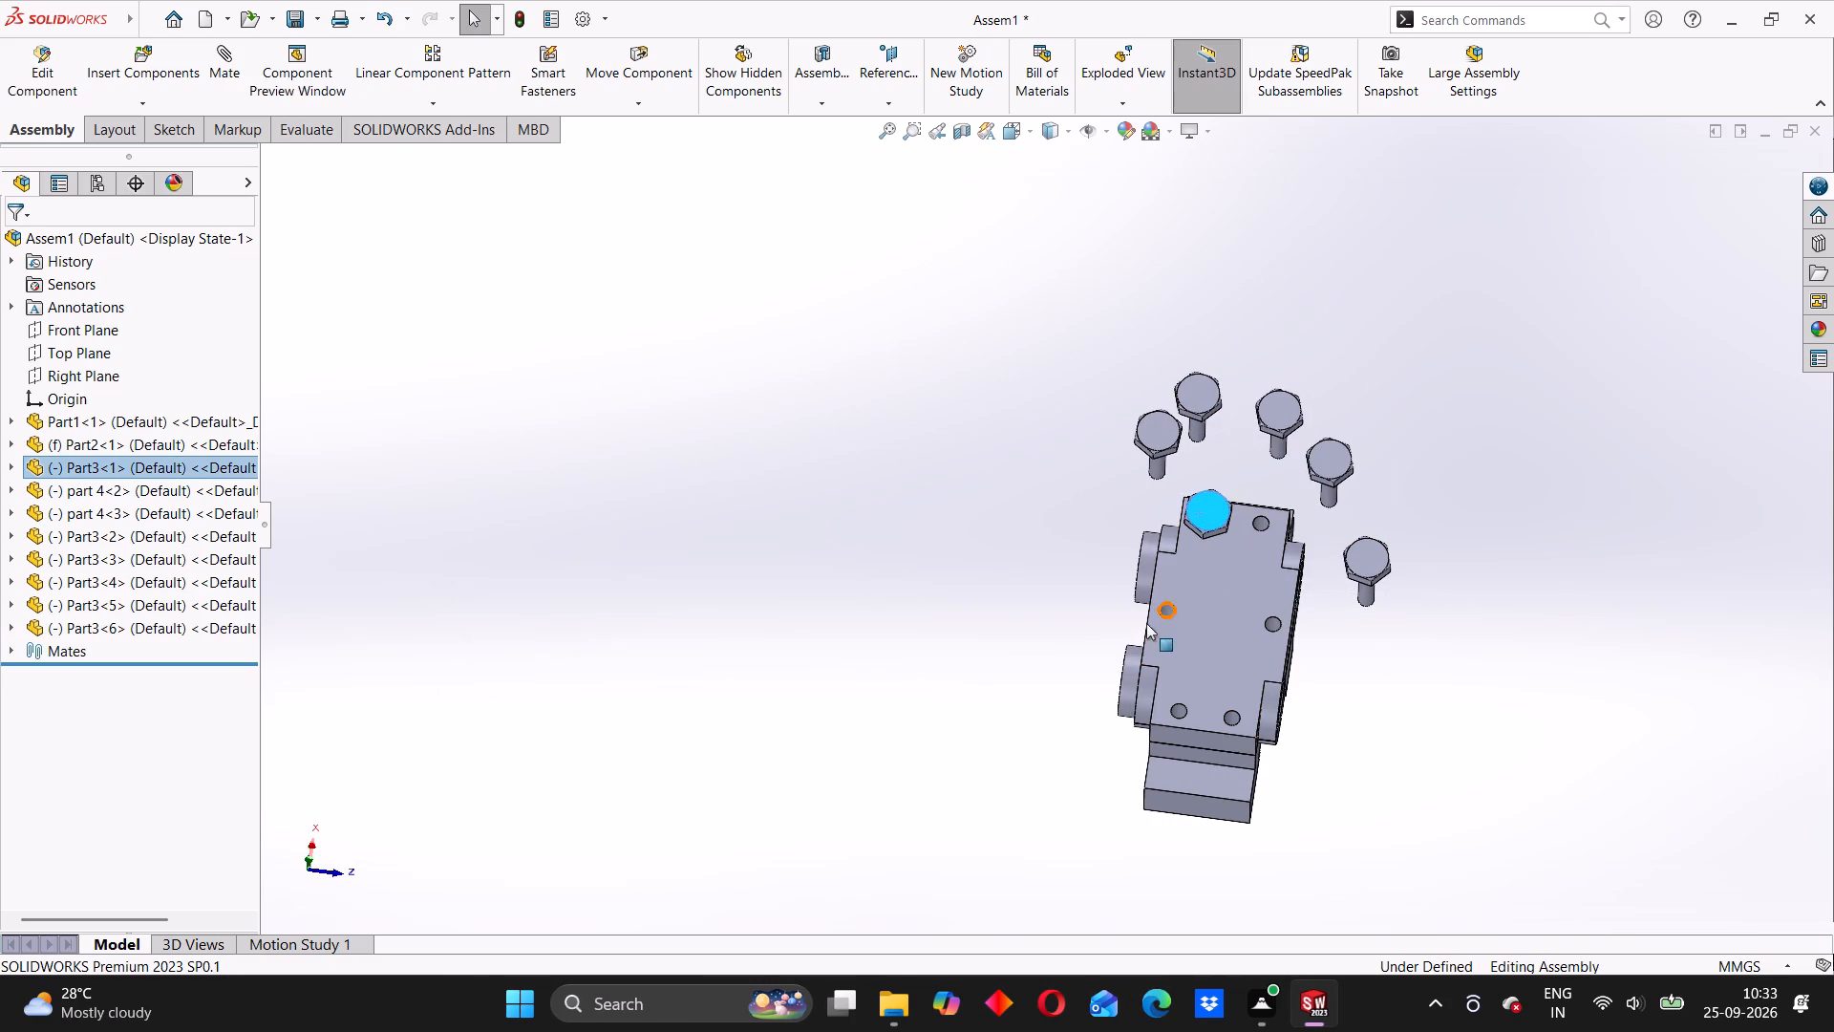
{"action": "scroll", "coordinate": [1309, 564], "scroll_direction": "down", "scroll_amount": 2}
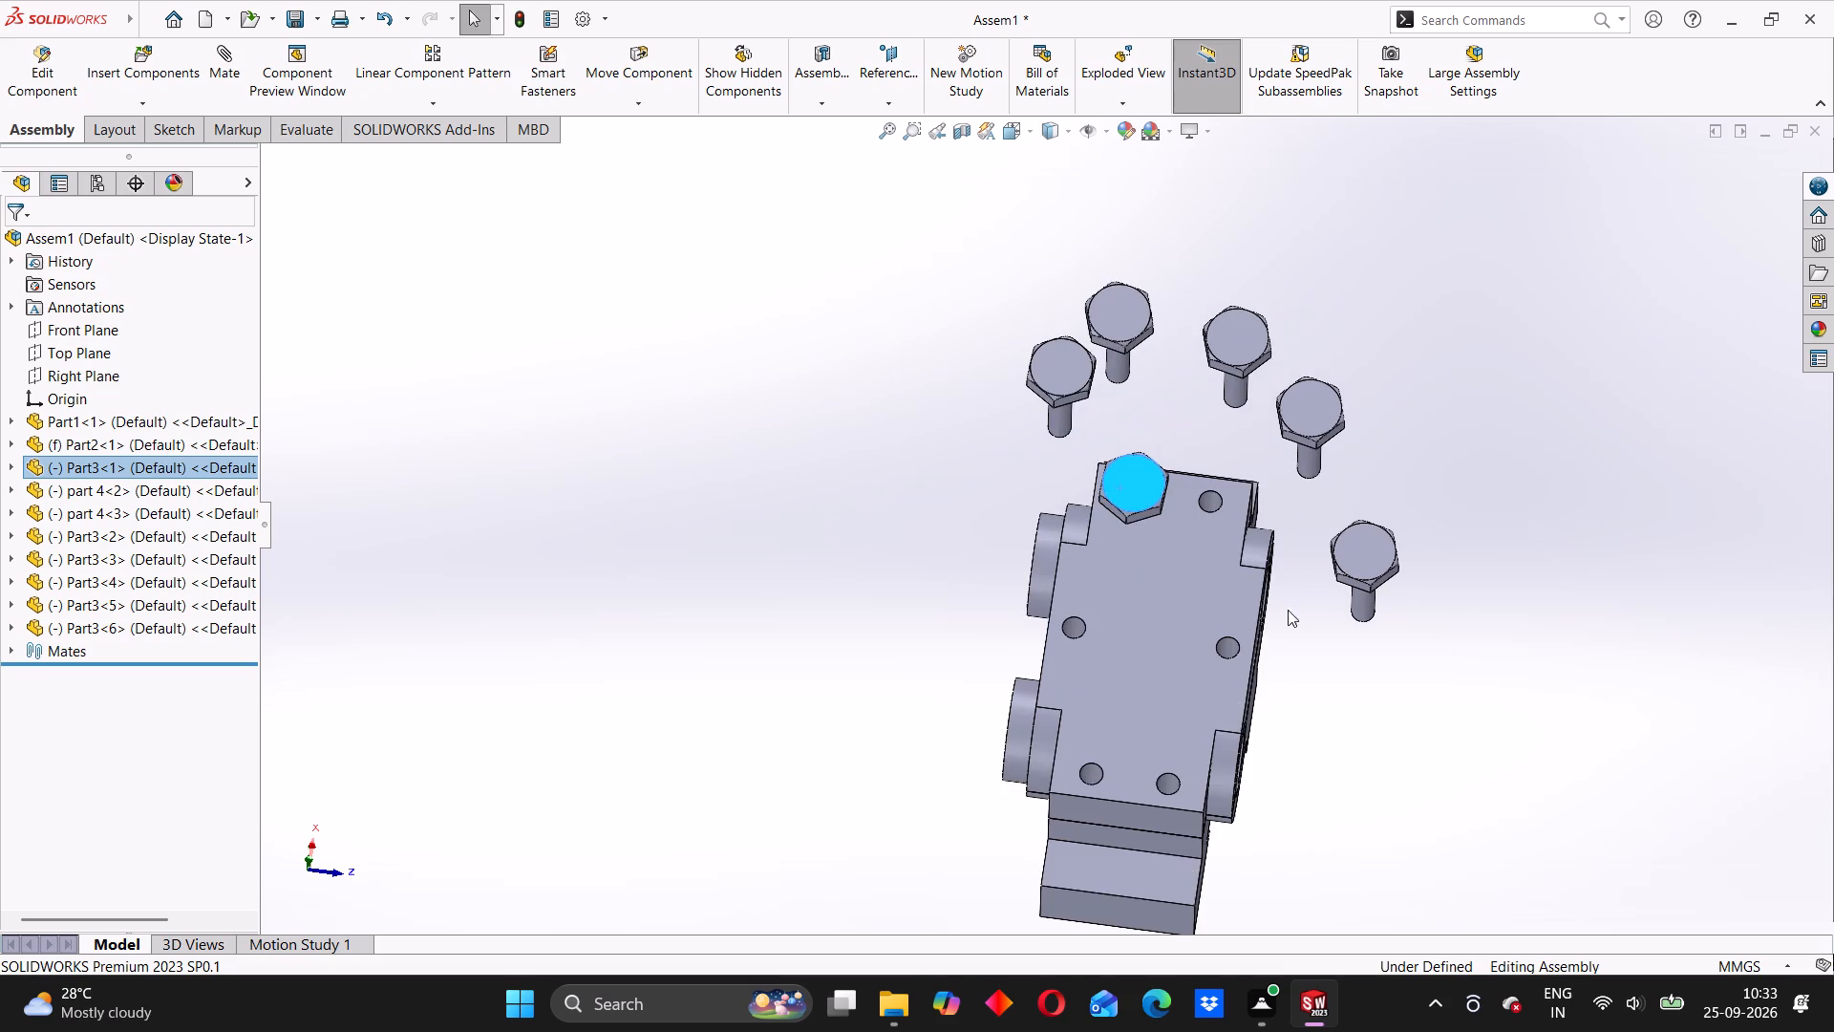
Add a concentric mate between the Part3<6> bolt's shank and Part1's end hole beside the seated bolt.
{"action": "middle_click_drag", "start_coordinate": [1288, 610], "coordinate": [1309, 495]}
{"action": "left_click", "coordinate": [1030, 485]}
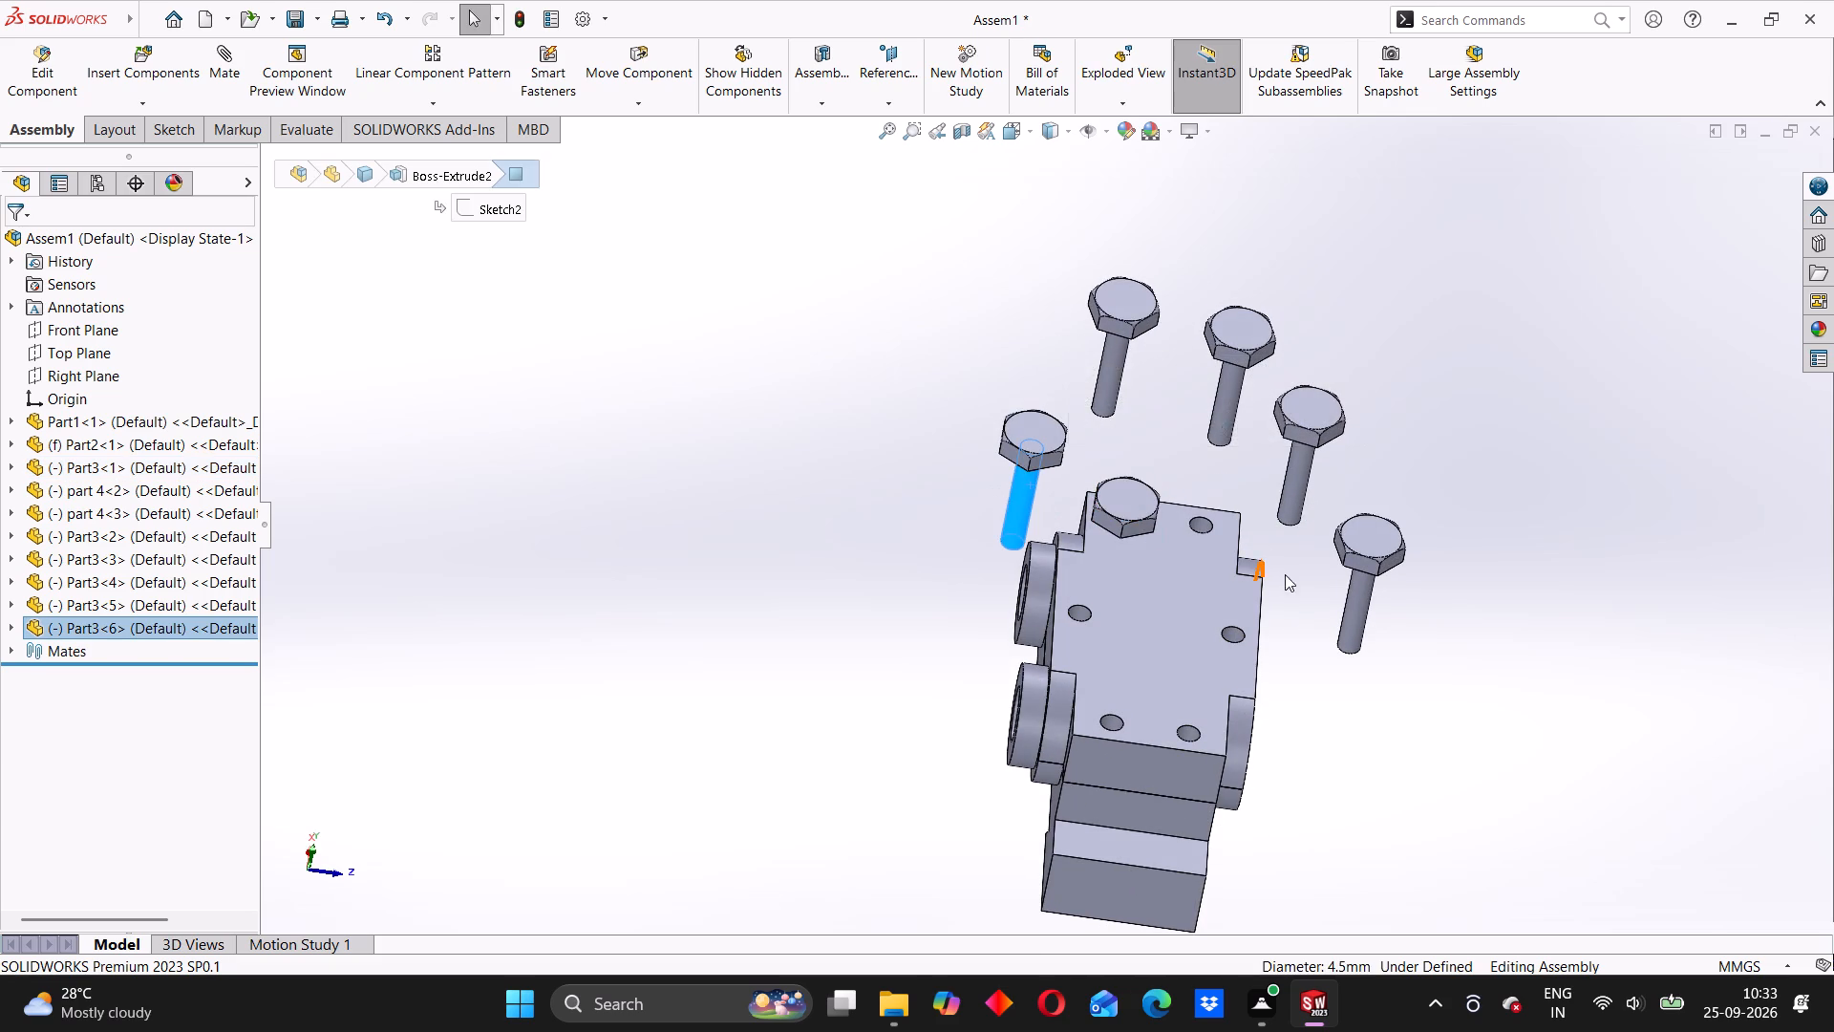
{"action": "middle_click_drag", "start_coordinate": [1262, 612], "coordinate": [1229, 684]}
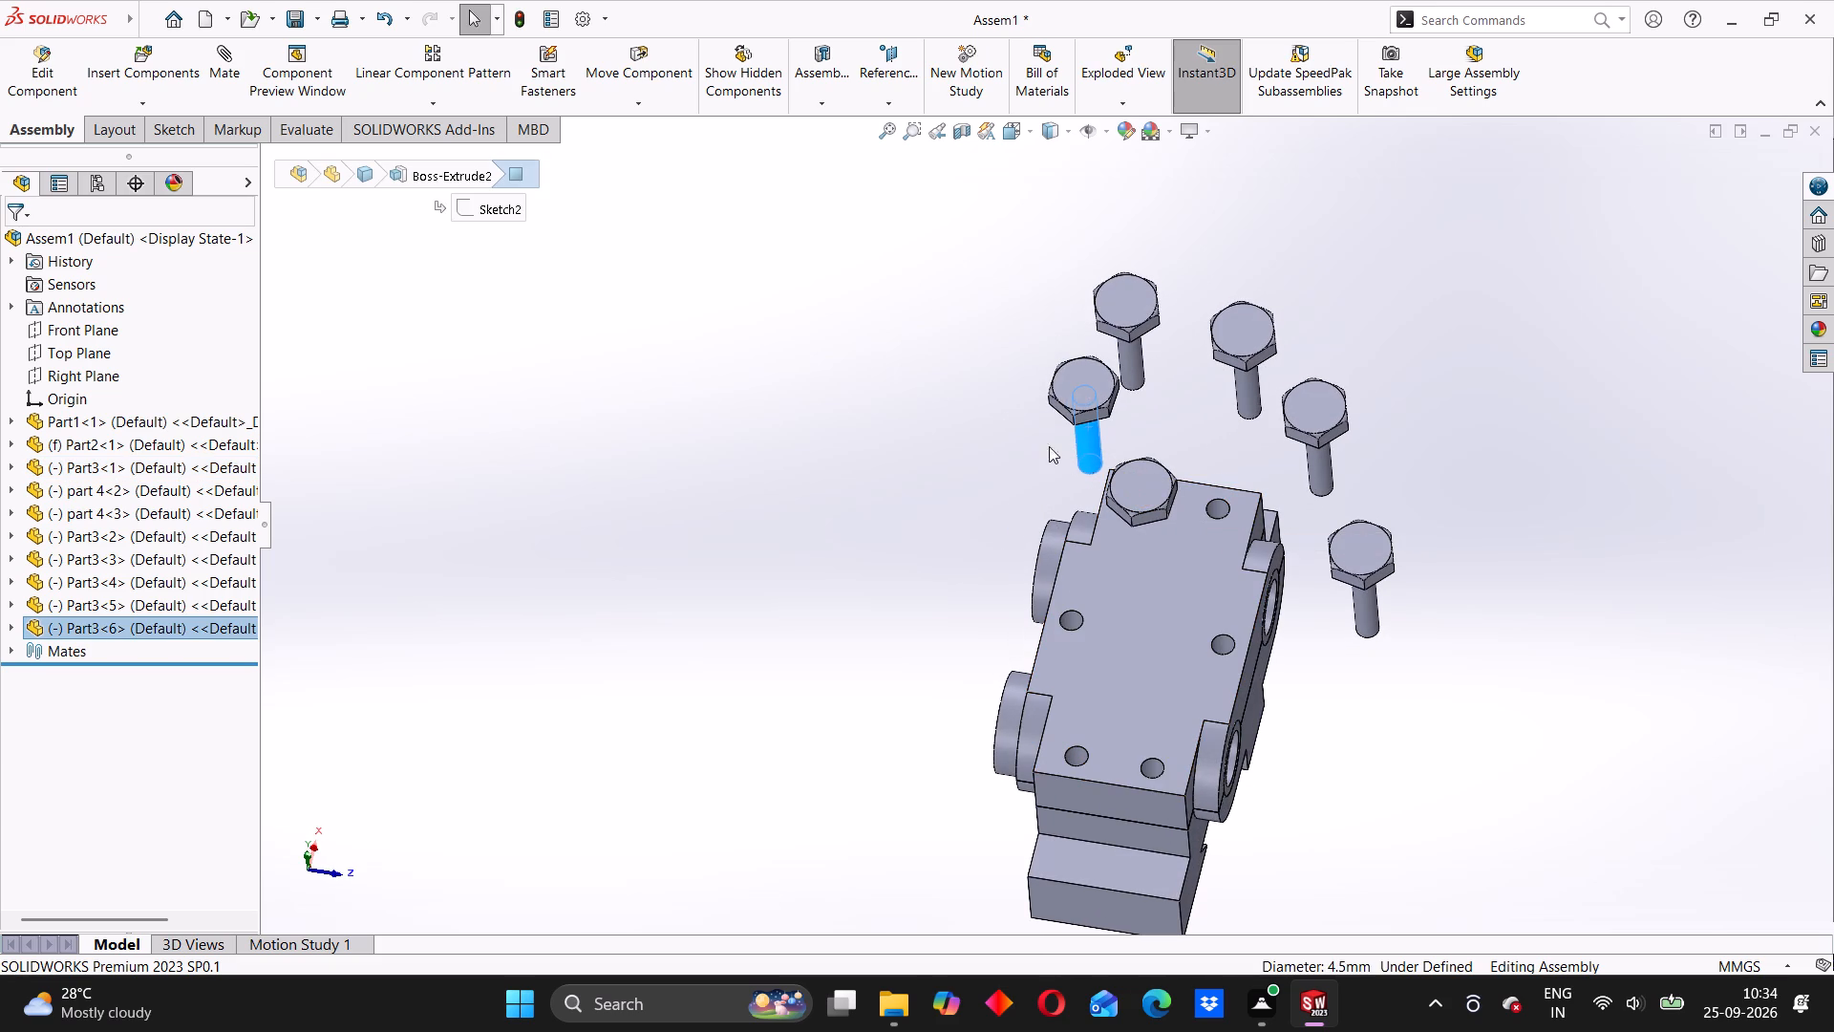
{"action": "right_click", "coordinate": [957, 419]}
{"action": "left_click", "coordinate": [1165, 266]}
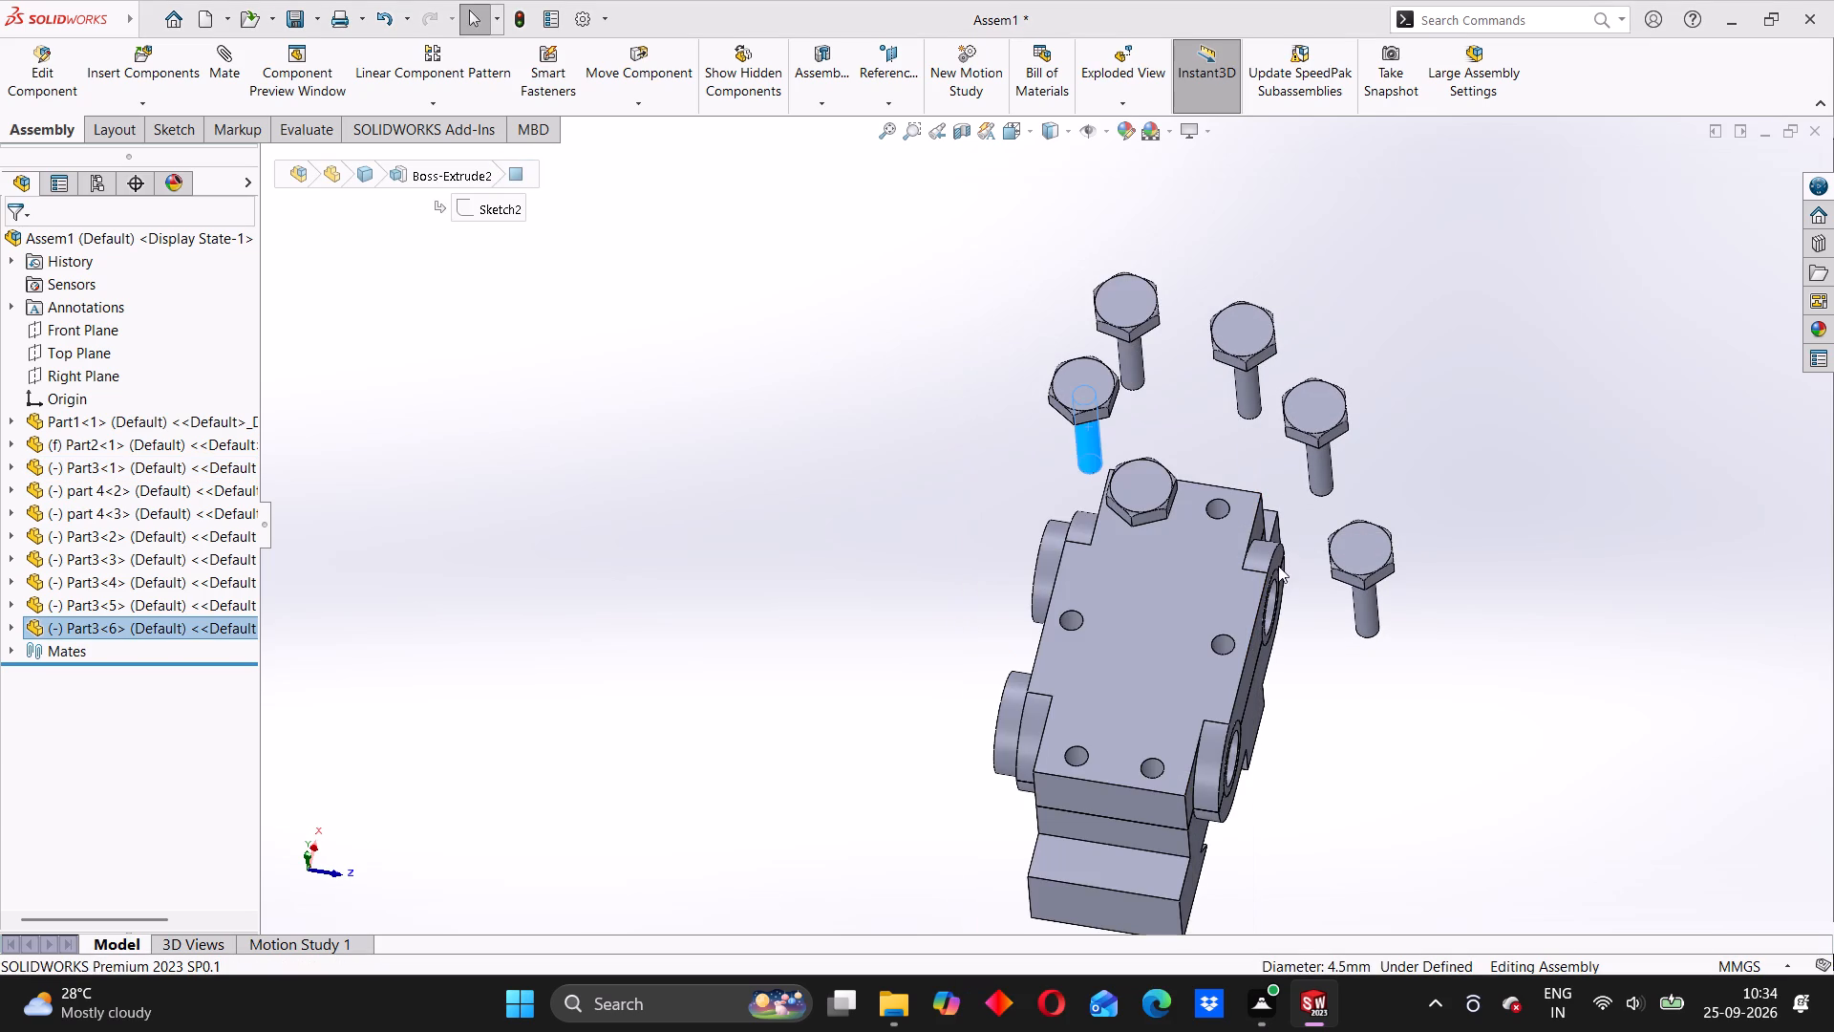
{"action": "middle_click_drag", "start_coordinate": [1278, 570], "coordinate": [1266, 669]}
{"action": "middle_click_drag", "start_coordinate": [1326, 646], "coordinate": [1310, 692]}
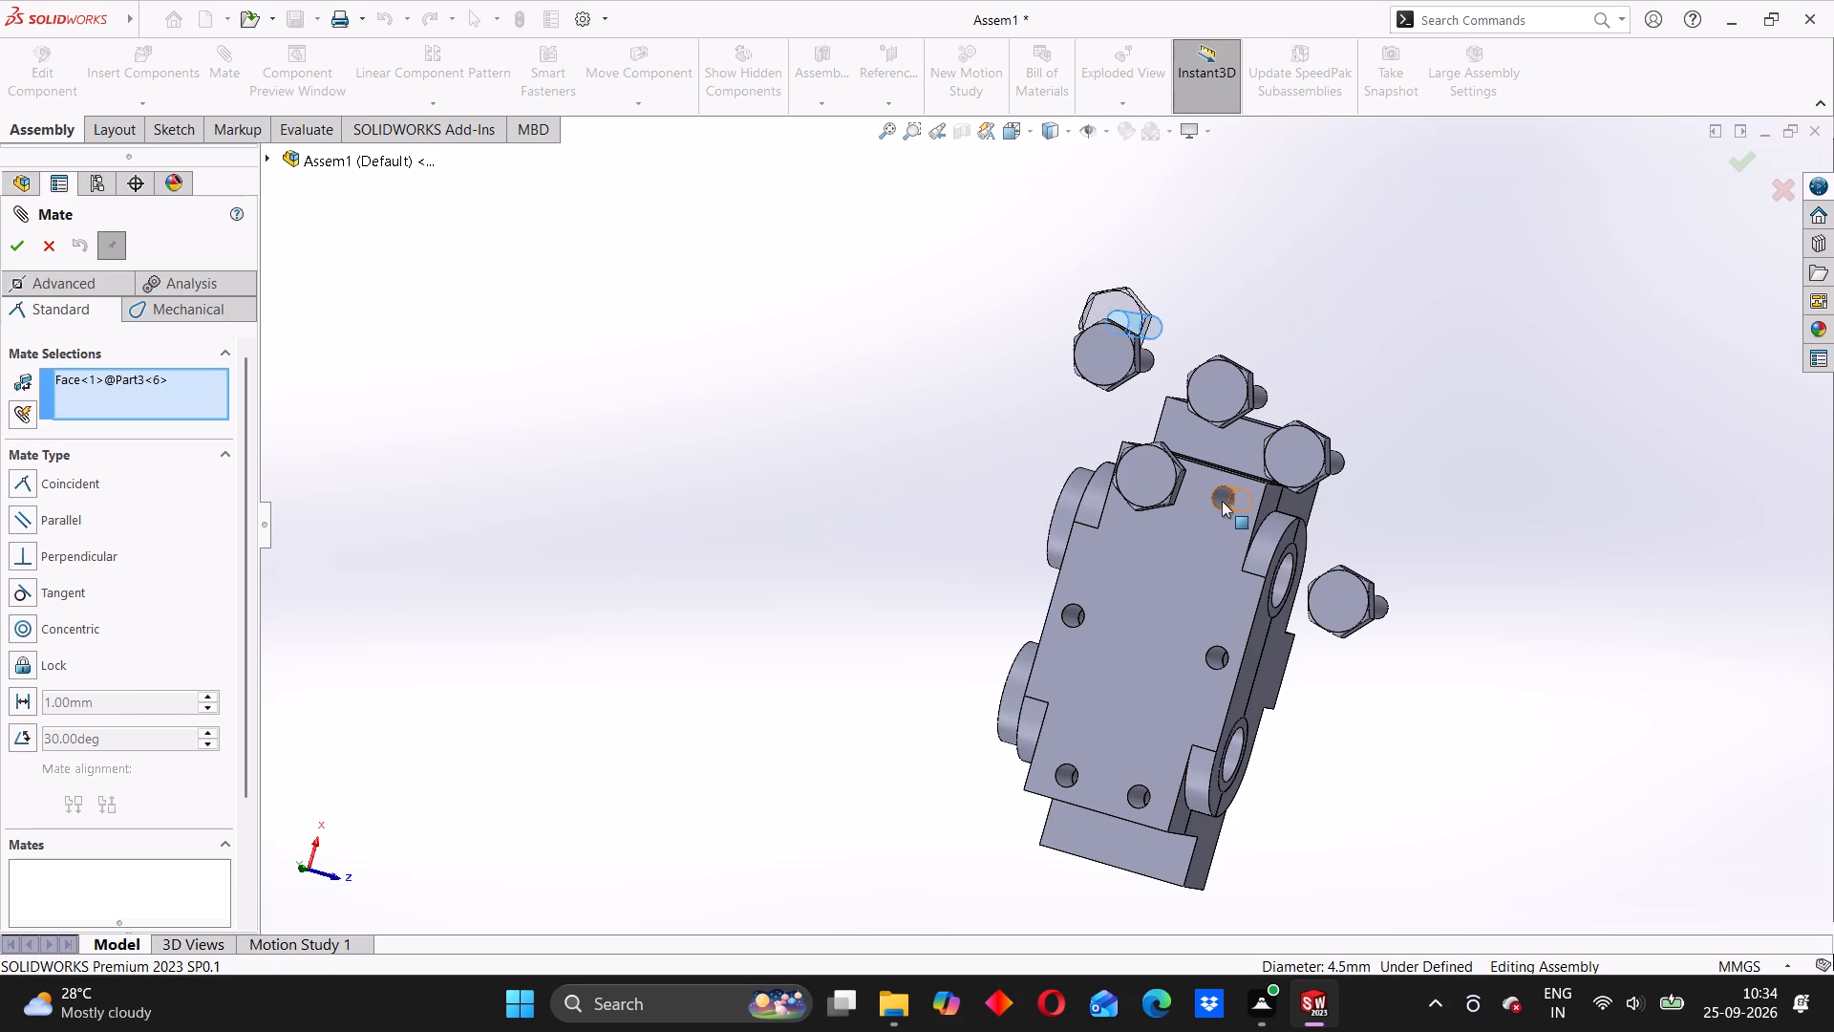
{"action": "left_click", "coordinate": [1220, 499]}
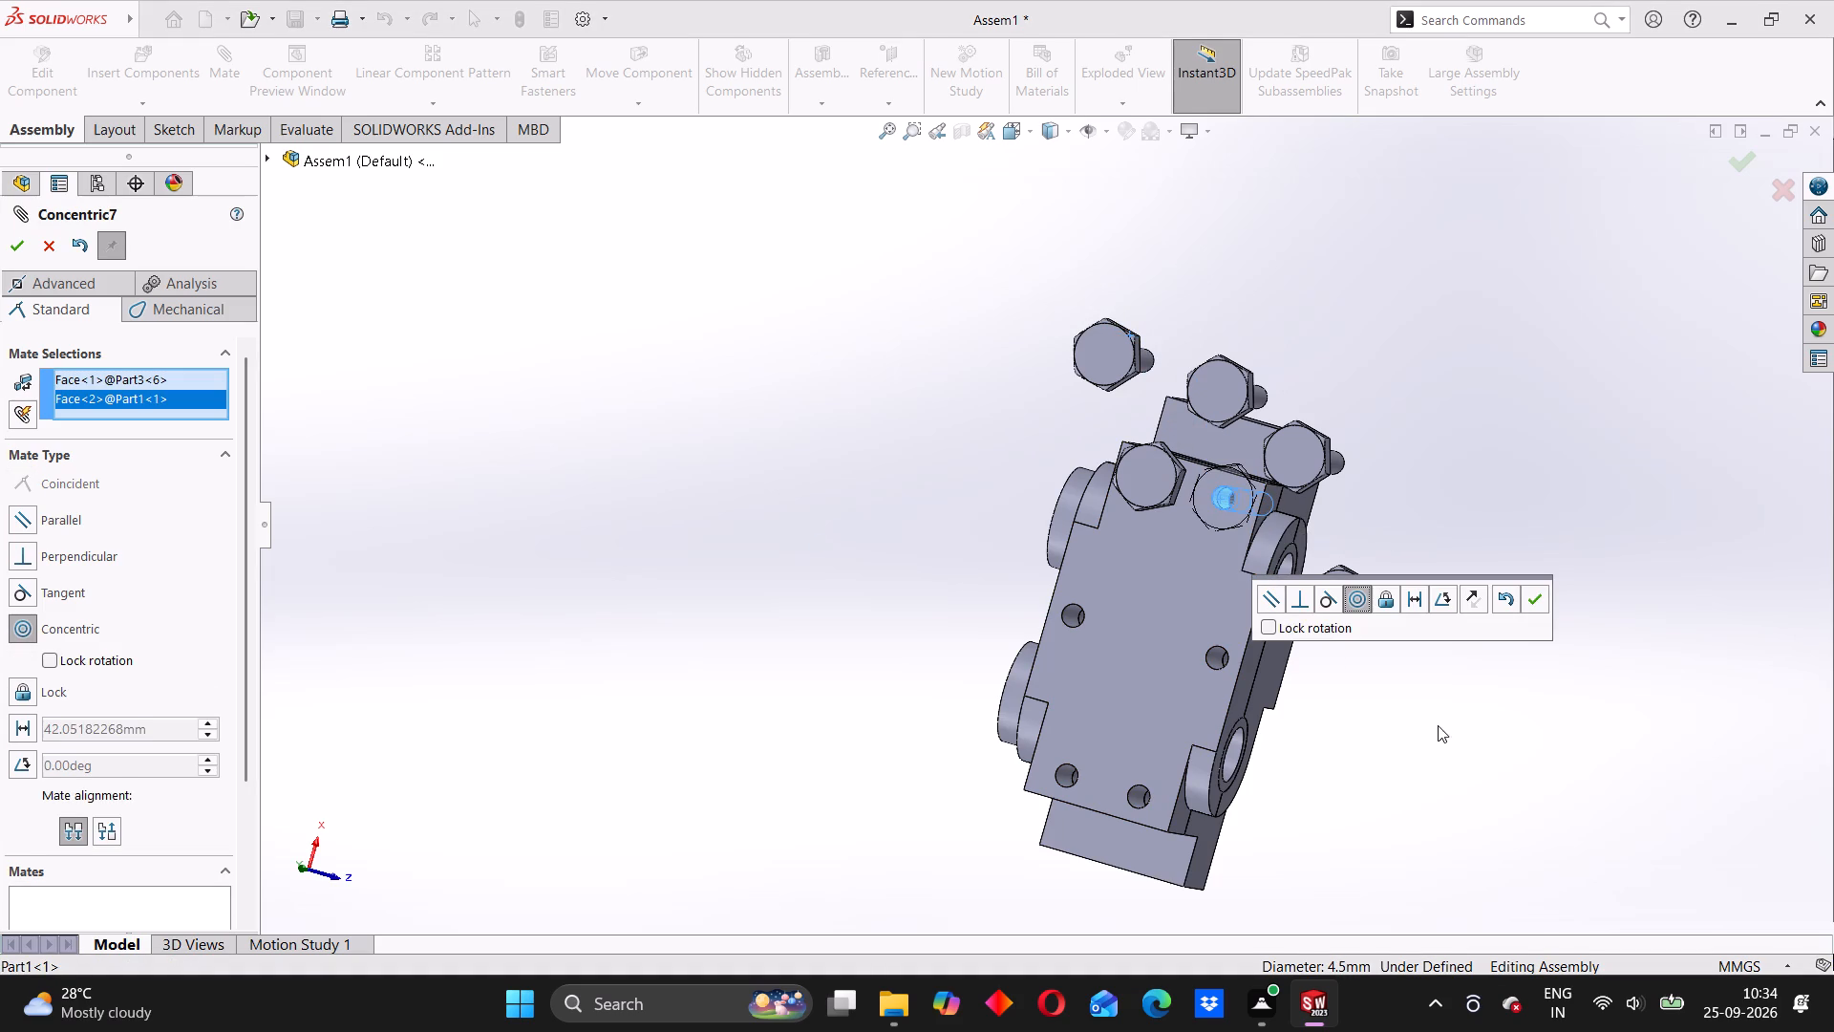
{"action": "middle_click_drag", "start_coordinate": [1372, 738], "coordinate": [1455, 601]}
{"action": "left_click", "coordinate": [1542, 601]}
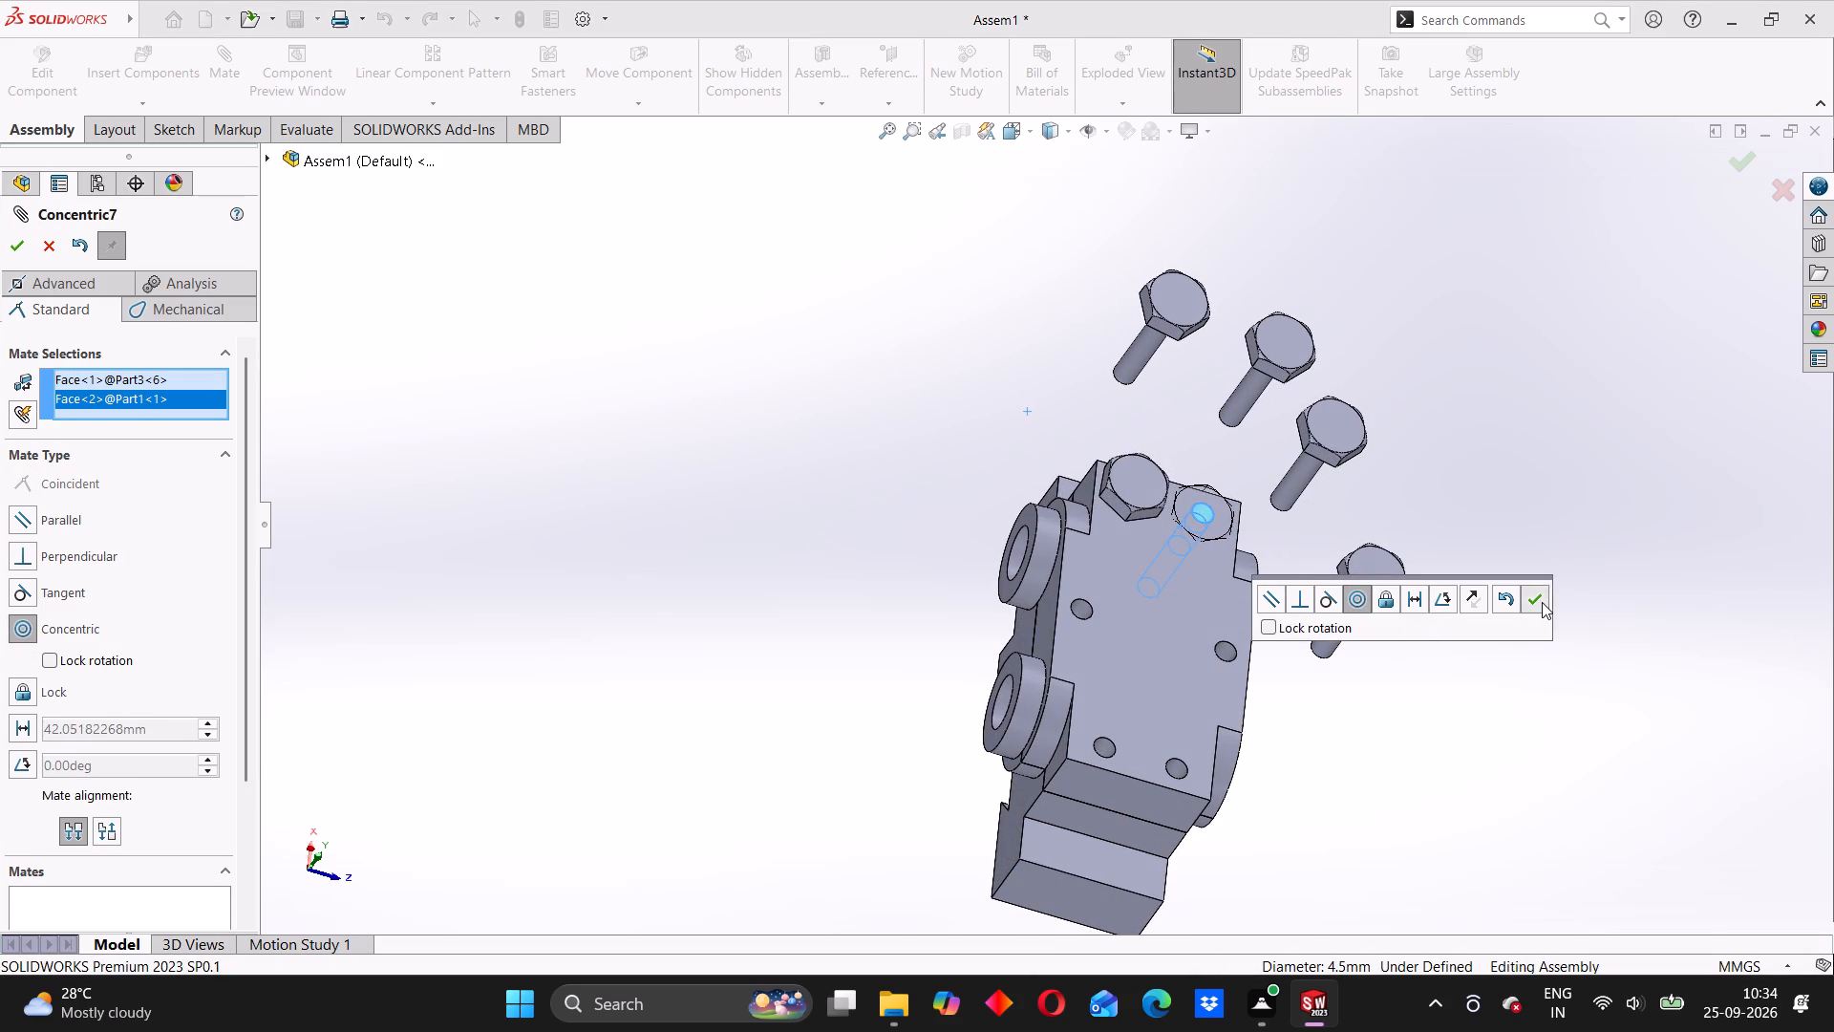
Seat the Part3<6> bolt by making its hex head's underside coincident with Part1's top face.
{"action": "left_click_drag", "start_coordinate": [1195, 512], "coordinate": [1232, 477]}
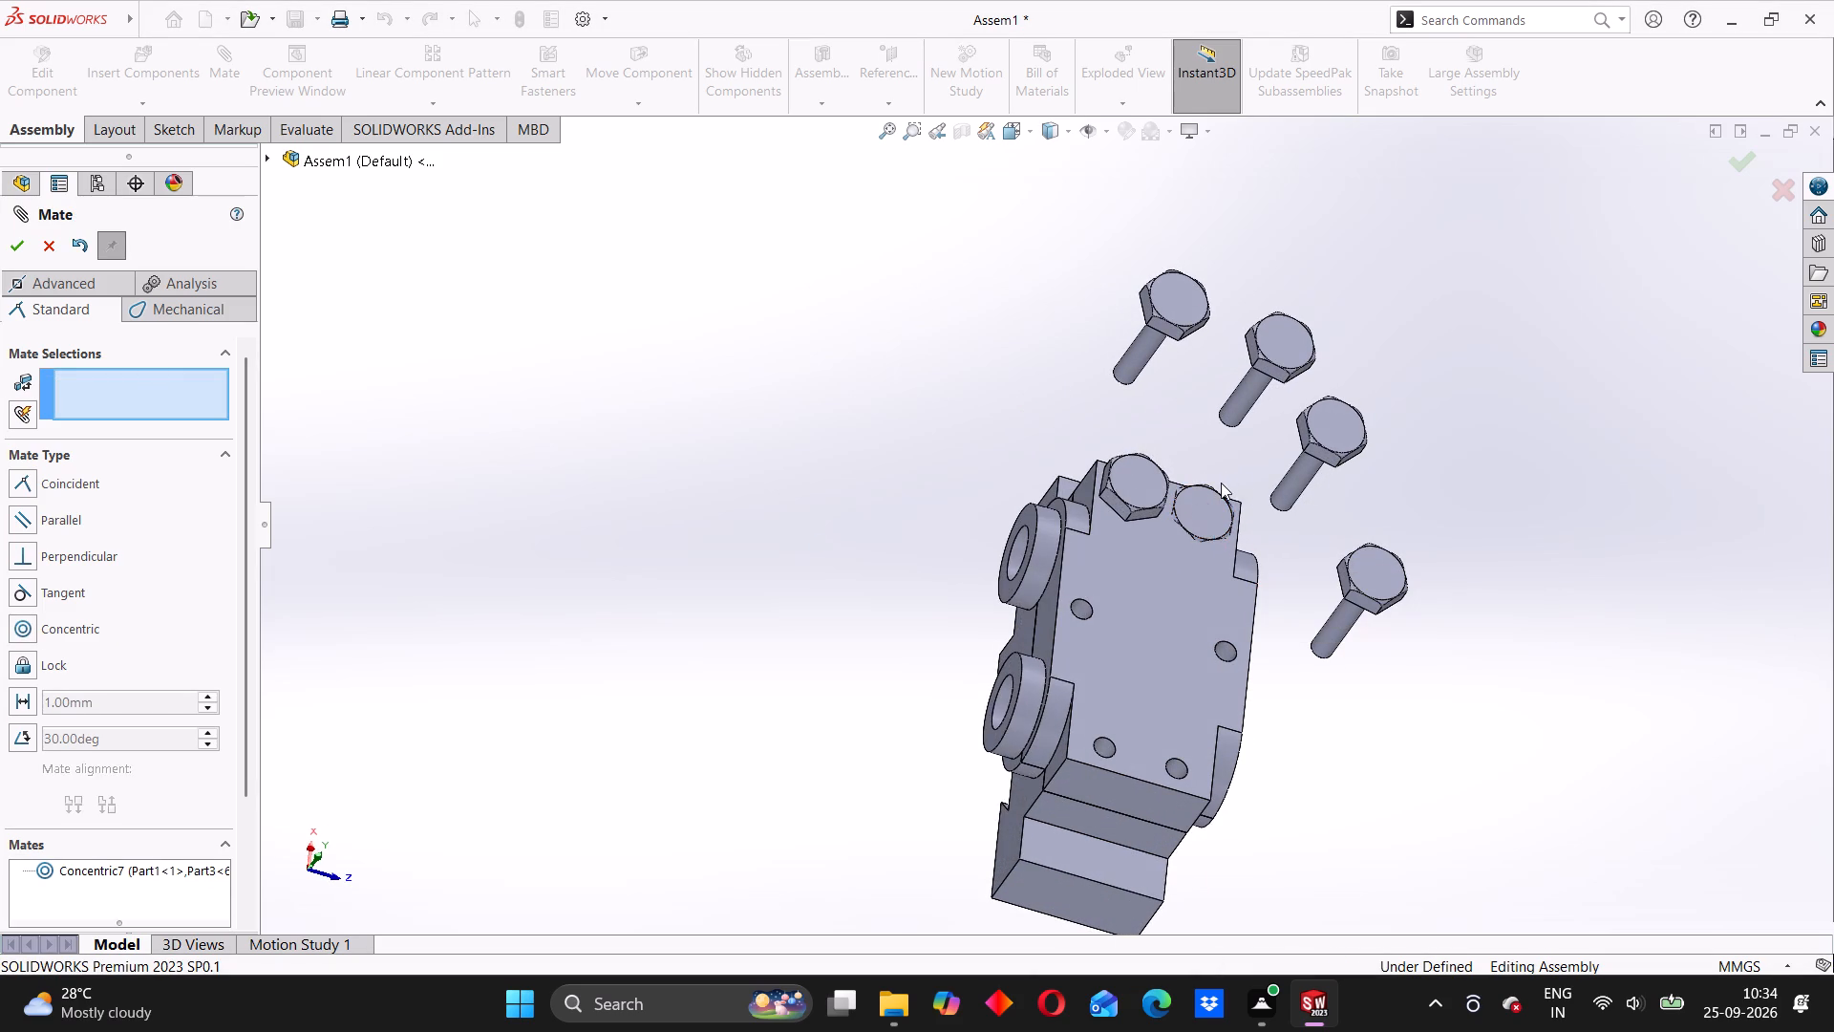
{"action": "left_click_drag", "start_coordinate": [1213, 489], "coordinate": [1243, 470]}
{"action": "middle_click_drag", "start_coordinate": [1248, 609], "coordinate": [1306, 466]}
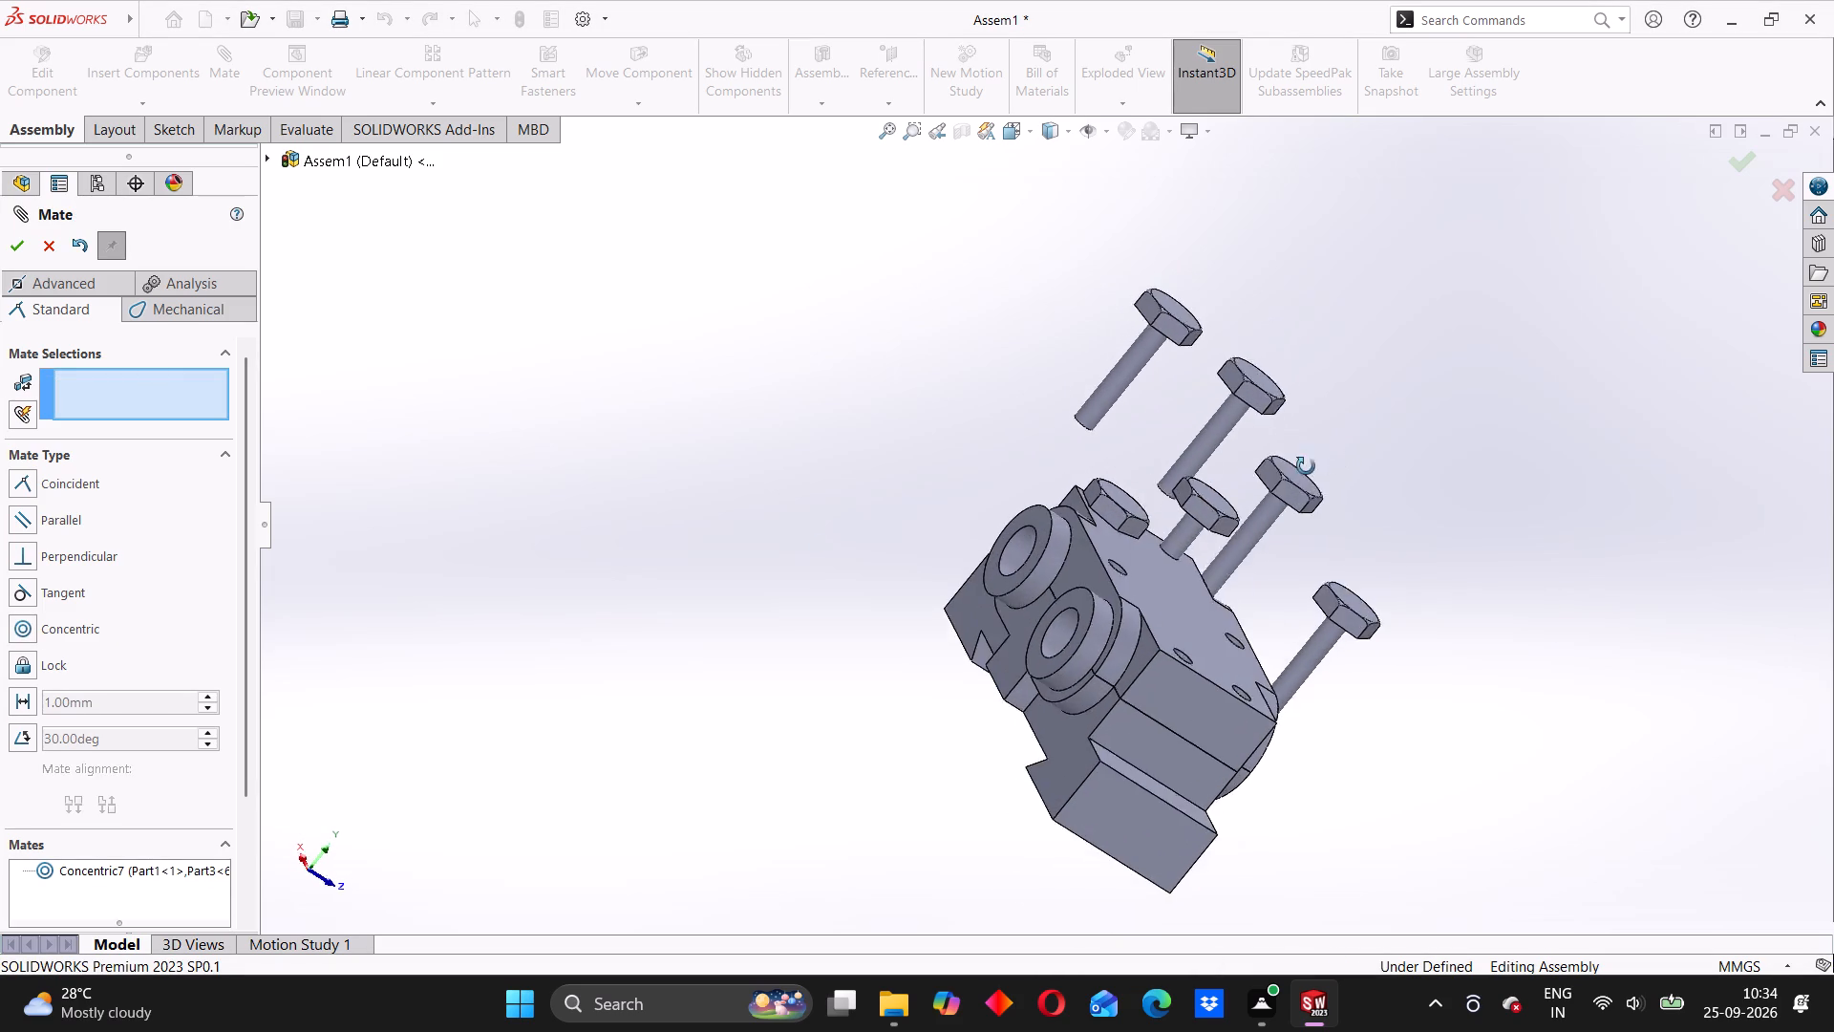
{"action": "middle_click_drag", "start_coordinate": [1306, 466], "coordinate": [1306, 464]}
{"action": "scroll", "coordinate": [1219, 544], "scroll_direction": "down", "scroll_amount": 4}
{"action": "middle_click_drag", "start_coordinate": [1209, 554], "coordinate": [1289, 459]}
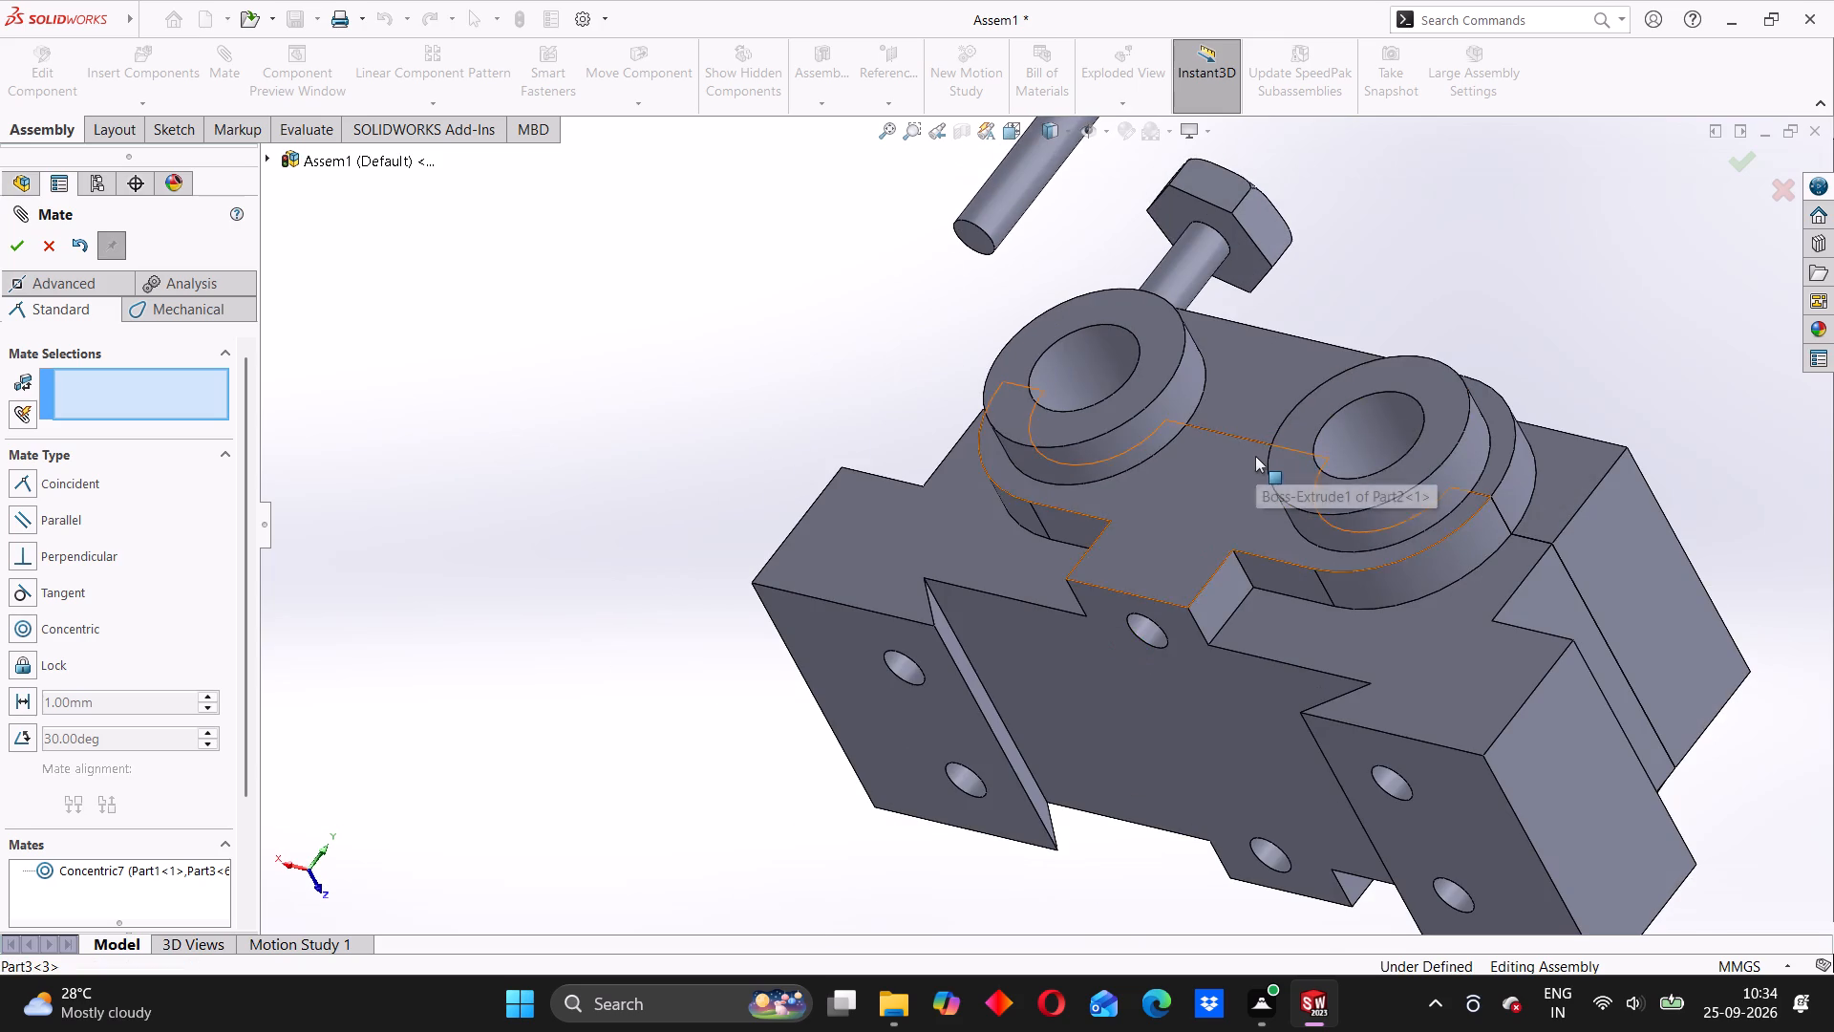
{"action": "scroll", "coordinate": [1254, 458], "scroll_direction": "up", "scroll_amount": 2}
{"action": "middle_click_drag", "start_coordinate": [1220, 484], "coordinate": [1460, 789]}
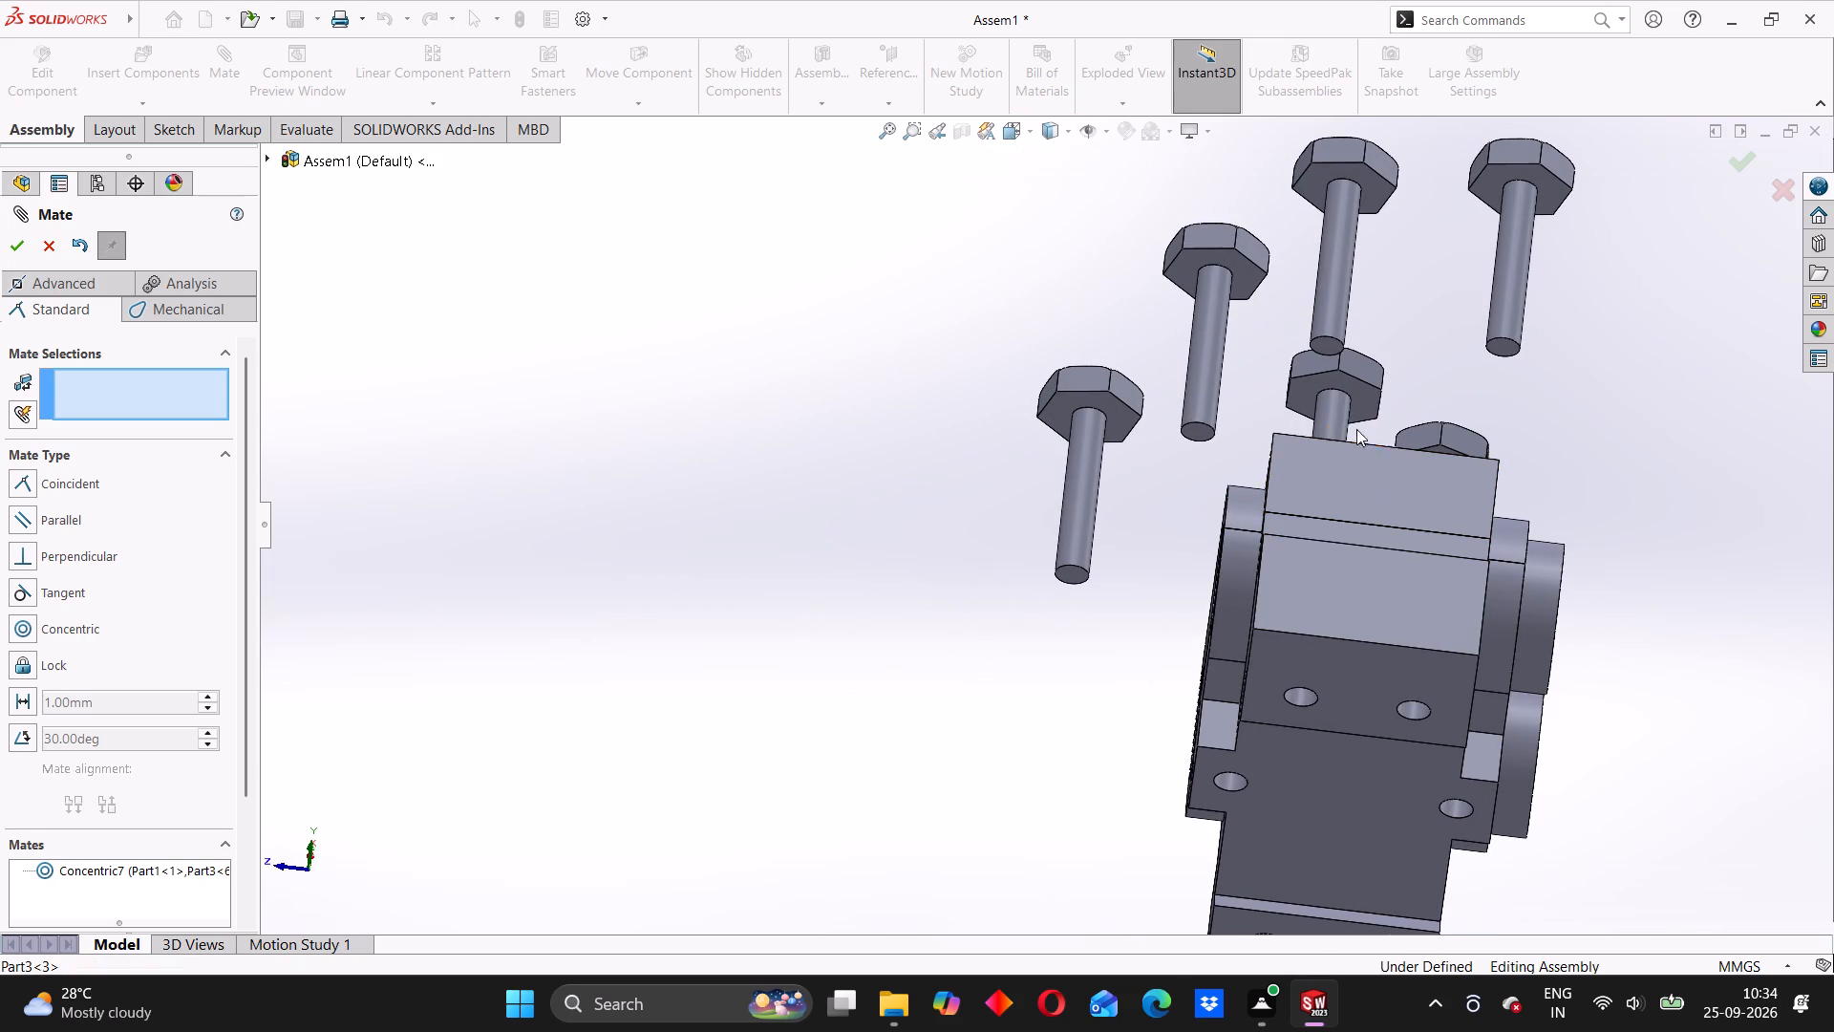
{"action": "left_click", "coordinate": [1355, 391]}
{"action": "middle_click_drag", "start_coordinate": [1498, 399], "coordinate": [1316, 571]}
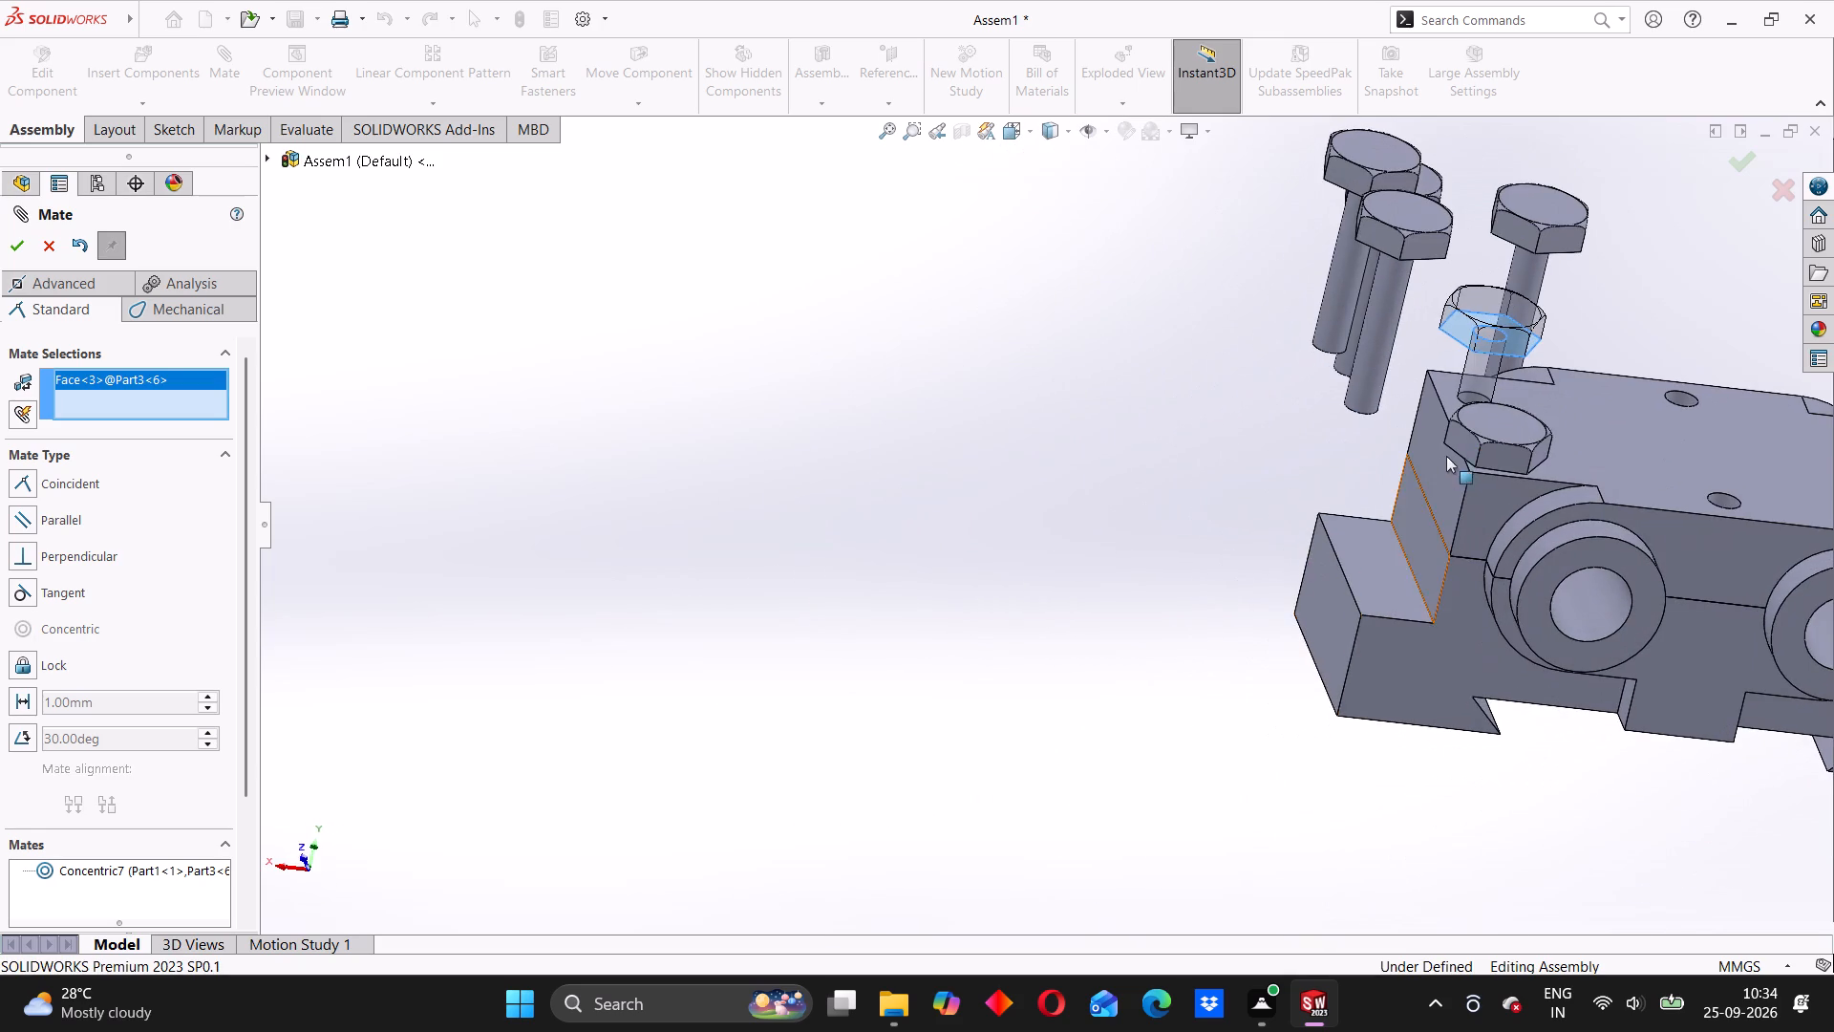
{"action": "scroll", "coordinate": [1452, 452], "scroll_direction": "up", "scroll_amount": 2}
{"action": "middle_click_drag", "start_coordinate": [1491, 452], "coordinate": [1383, 563]}
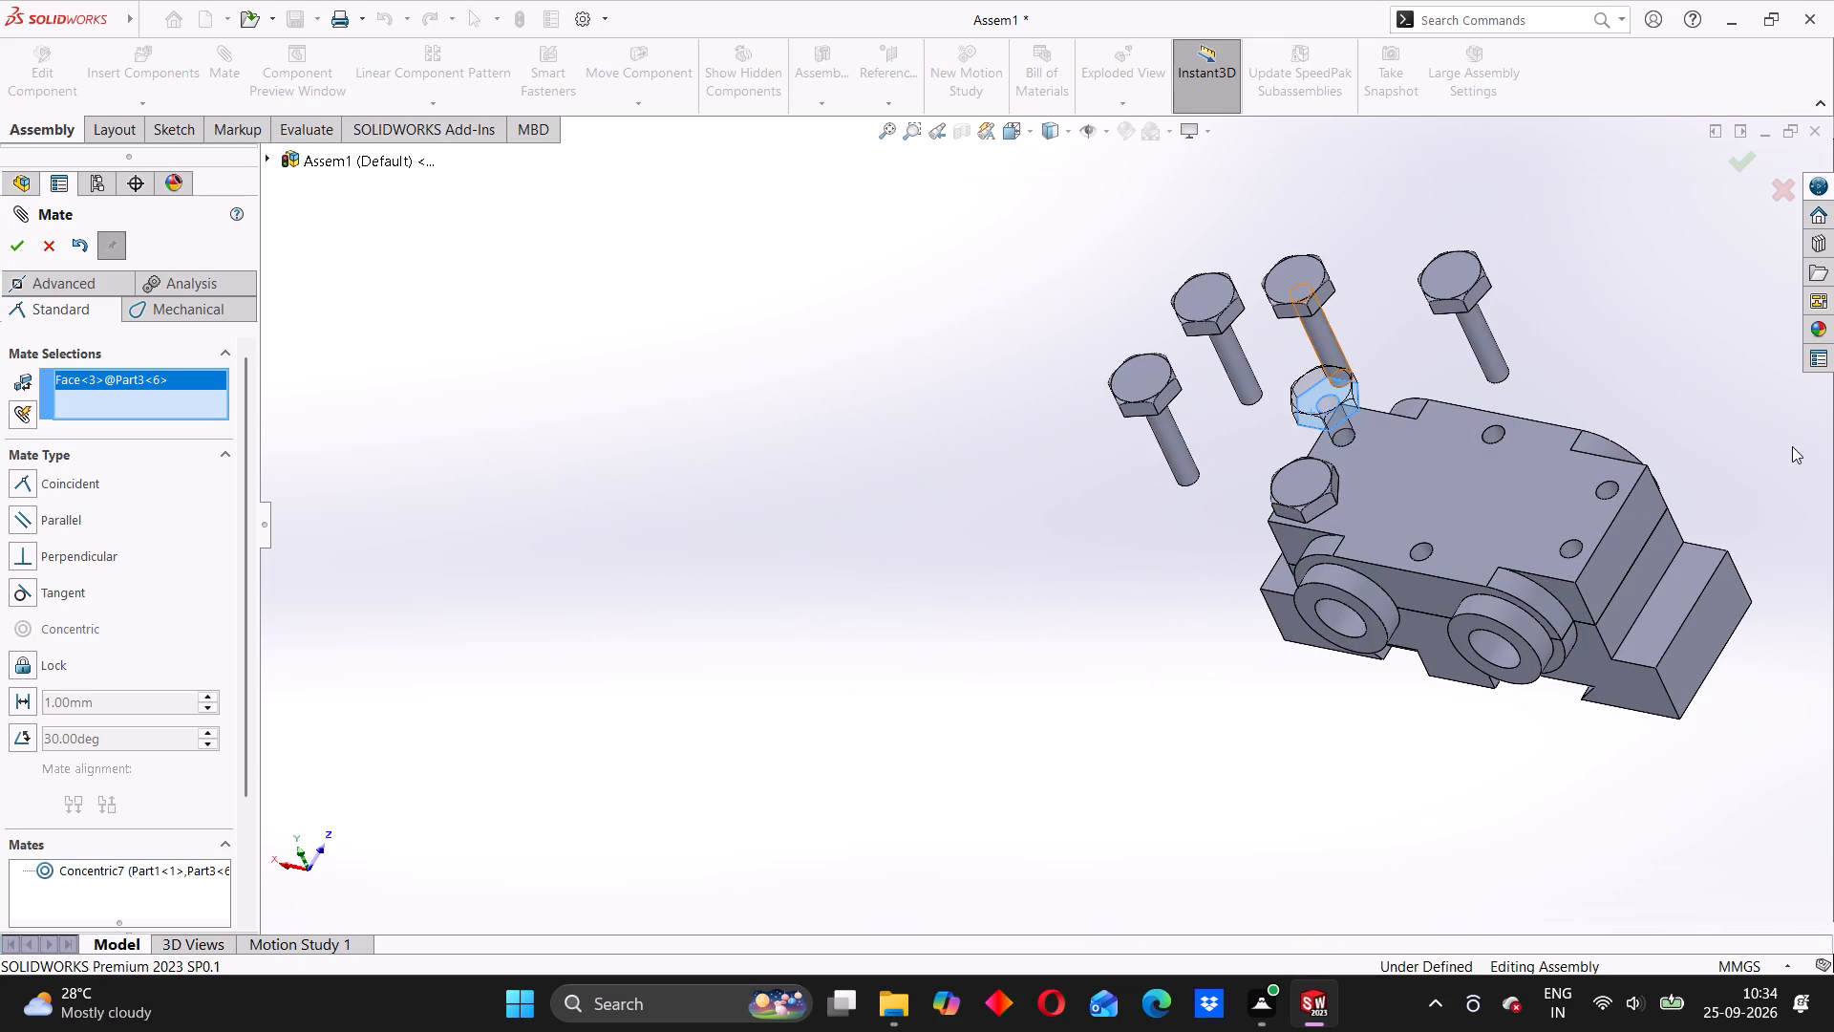
{"action": "left_click", "coordinate": [1372, 433]}
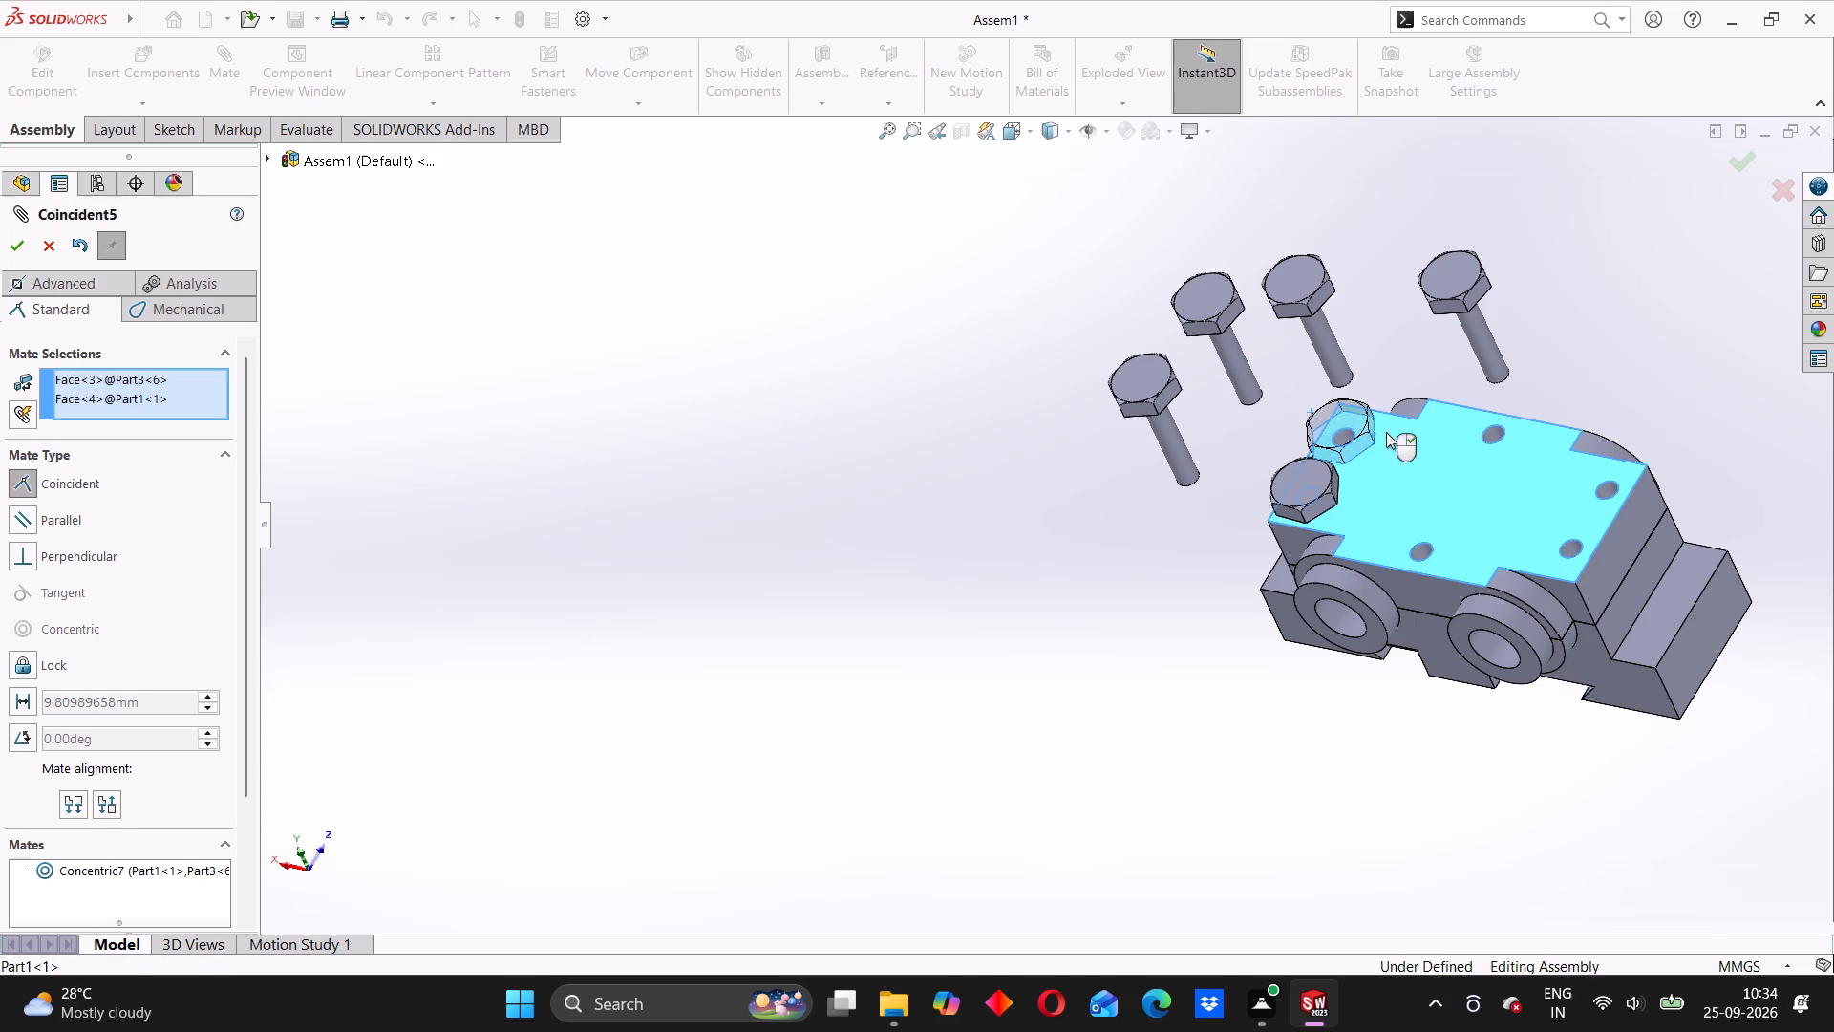
{"action": "left_click", "coordinate": [1643, 380]}
Add a concentric mate between the Part3<5> bolt's shank and Part1's middle hole on the side away from the pins.
{"action": "middle_click_drag", "start_coordinate": [1373, 565], "coordinate": [1407, 515]}
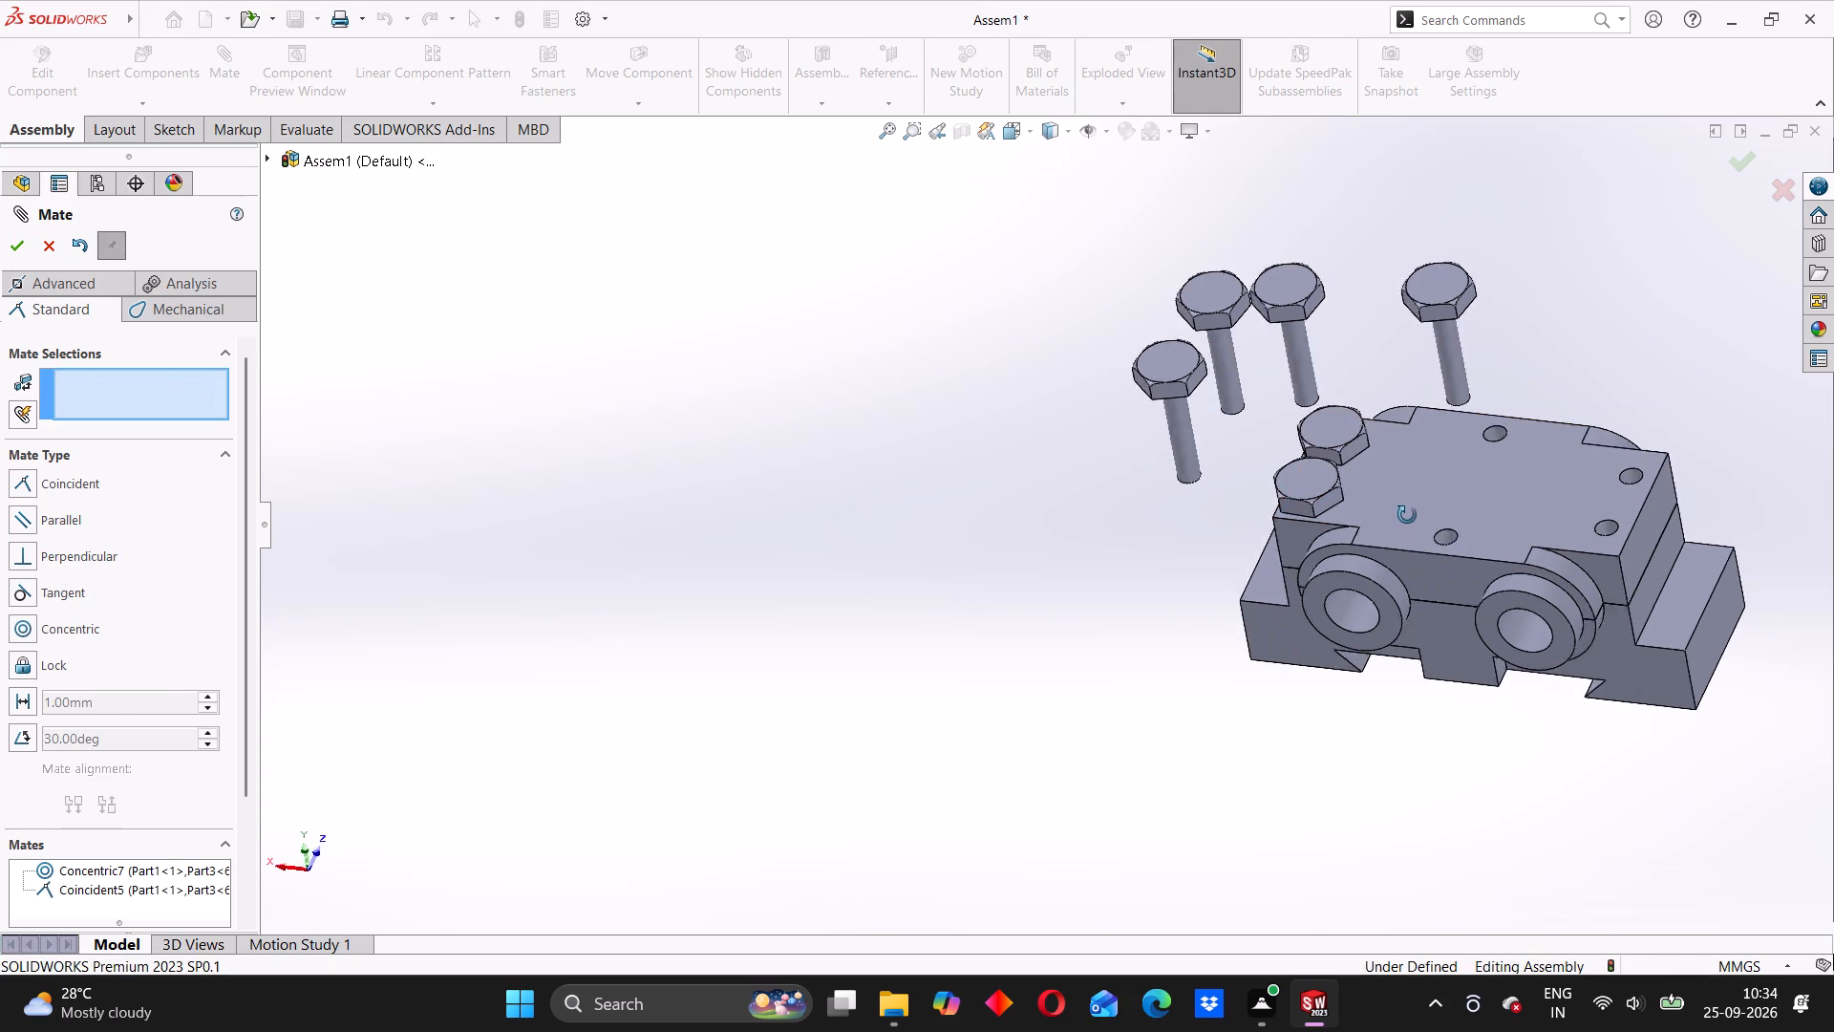
{"action": "middle_click_drag", "start_coordinate": [1407, 515], "coordinate": [1497, 309]}
{"action": "left_click", "coordinate": [1309, 299]}
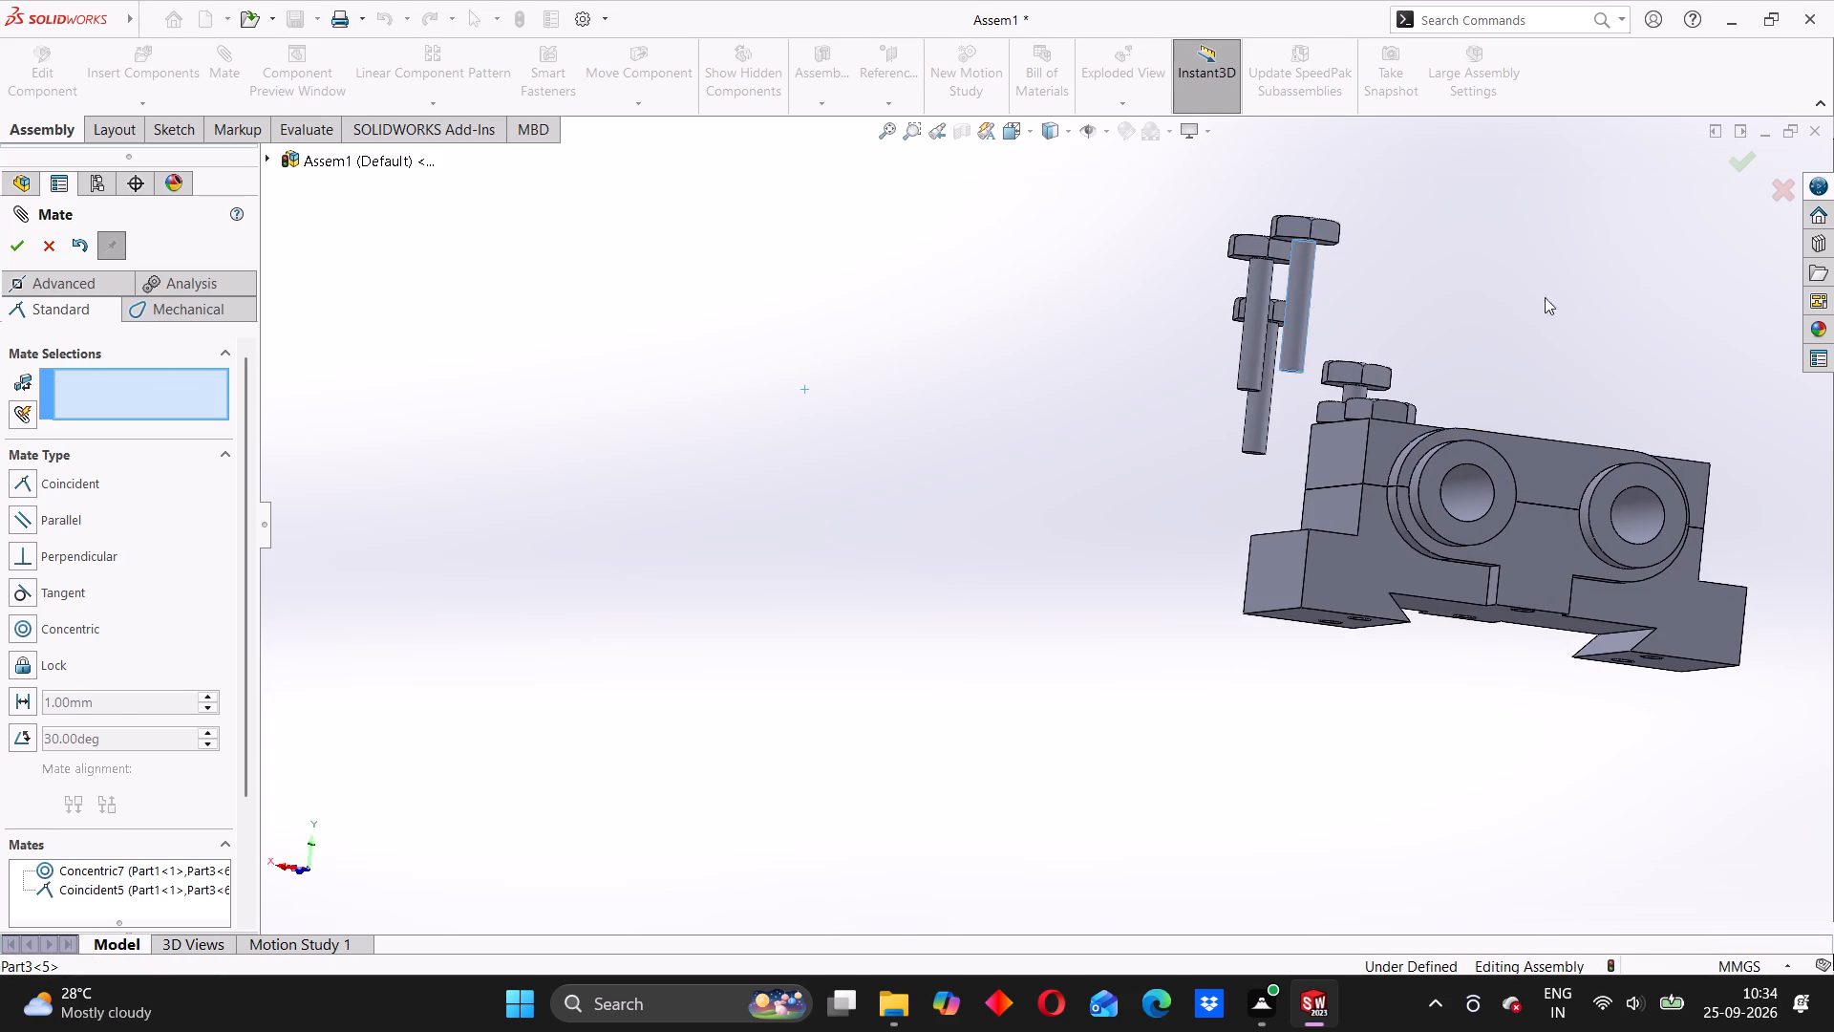
{"action": "middle_click_drag", "start_coordinate": [1563, 297], "coordinate": [1425, 604]}
{"action": "scroll", "coordinate": [1500, 482], "scroll_direction": "down", "scroll_amount": 4}
{"action": "middle_click_drag", "start_coordinate": [1481, 467], "coordinate": [1505, 551]}
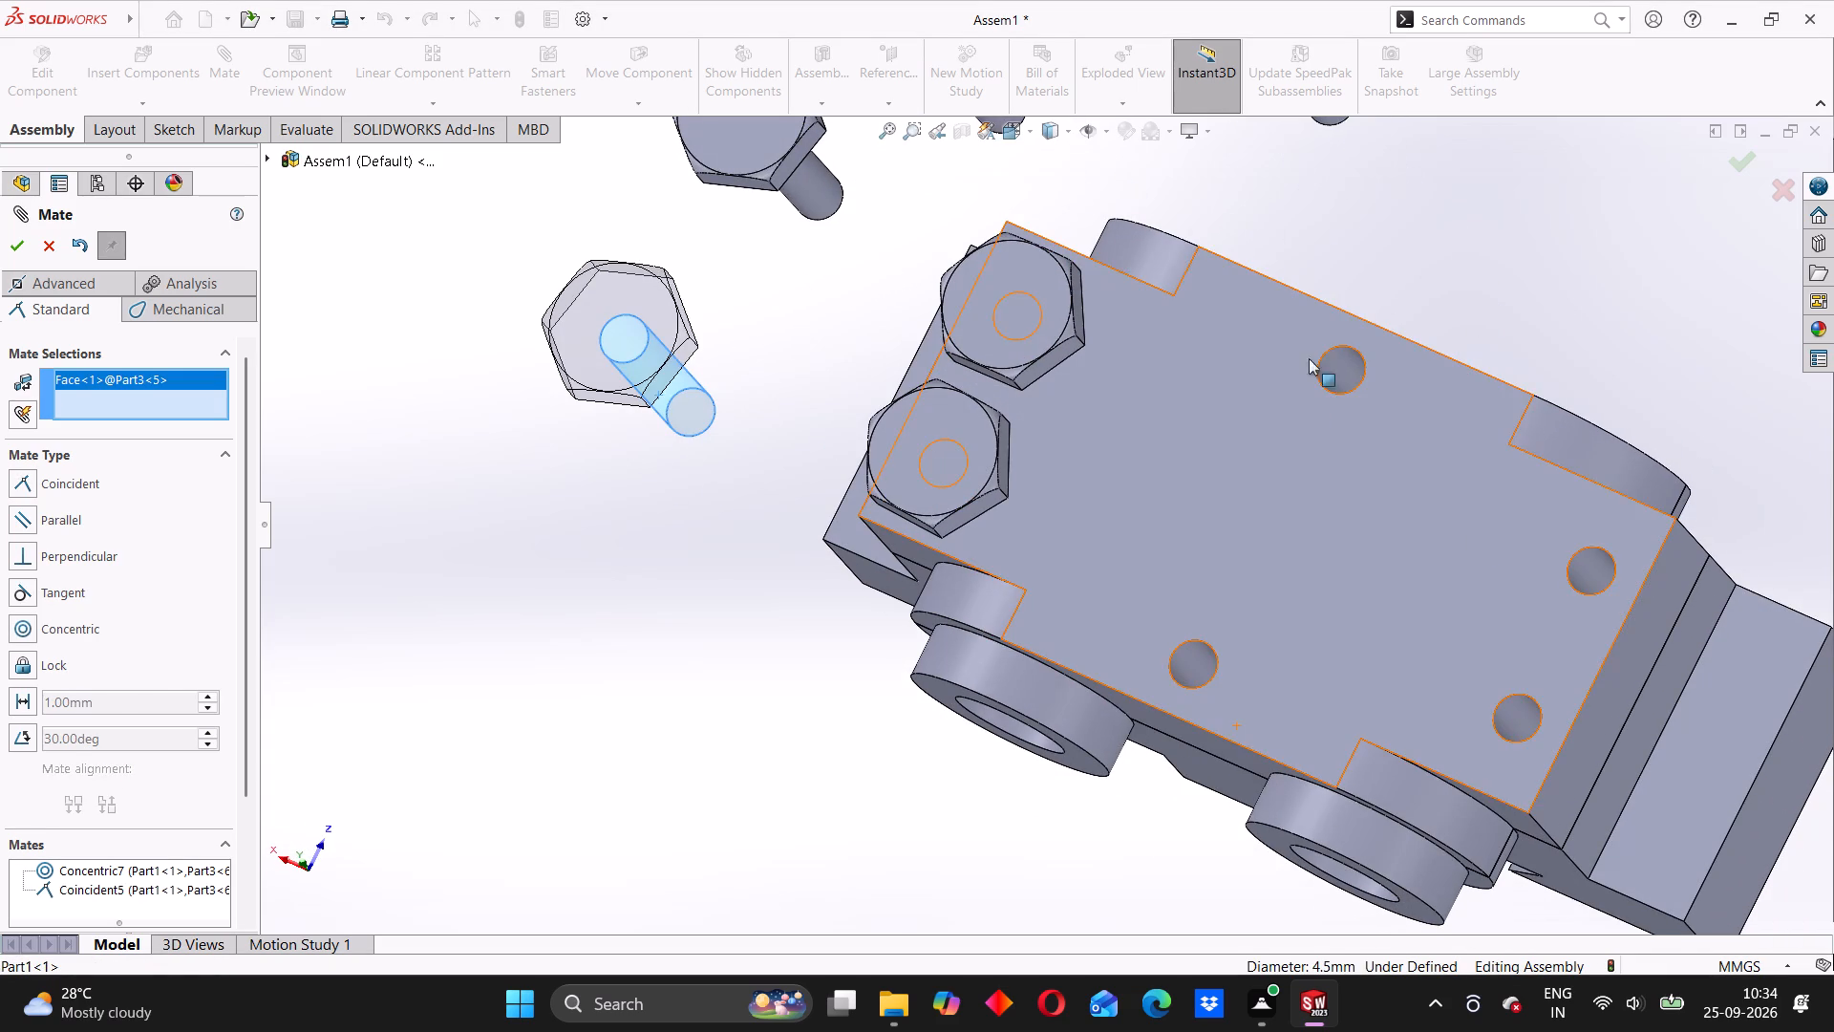
{"action": "left_click", "coordinate": [1348, 357]}
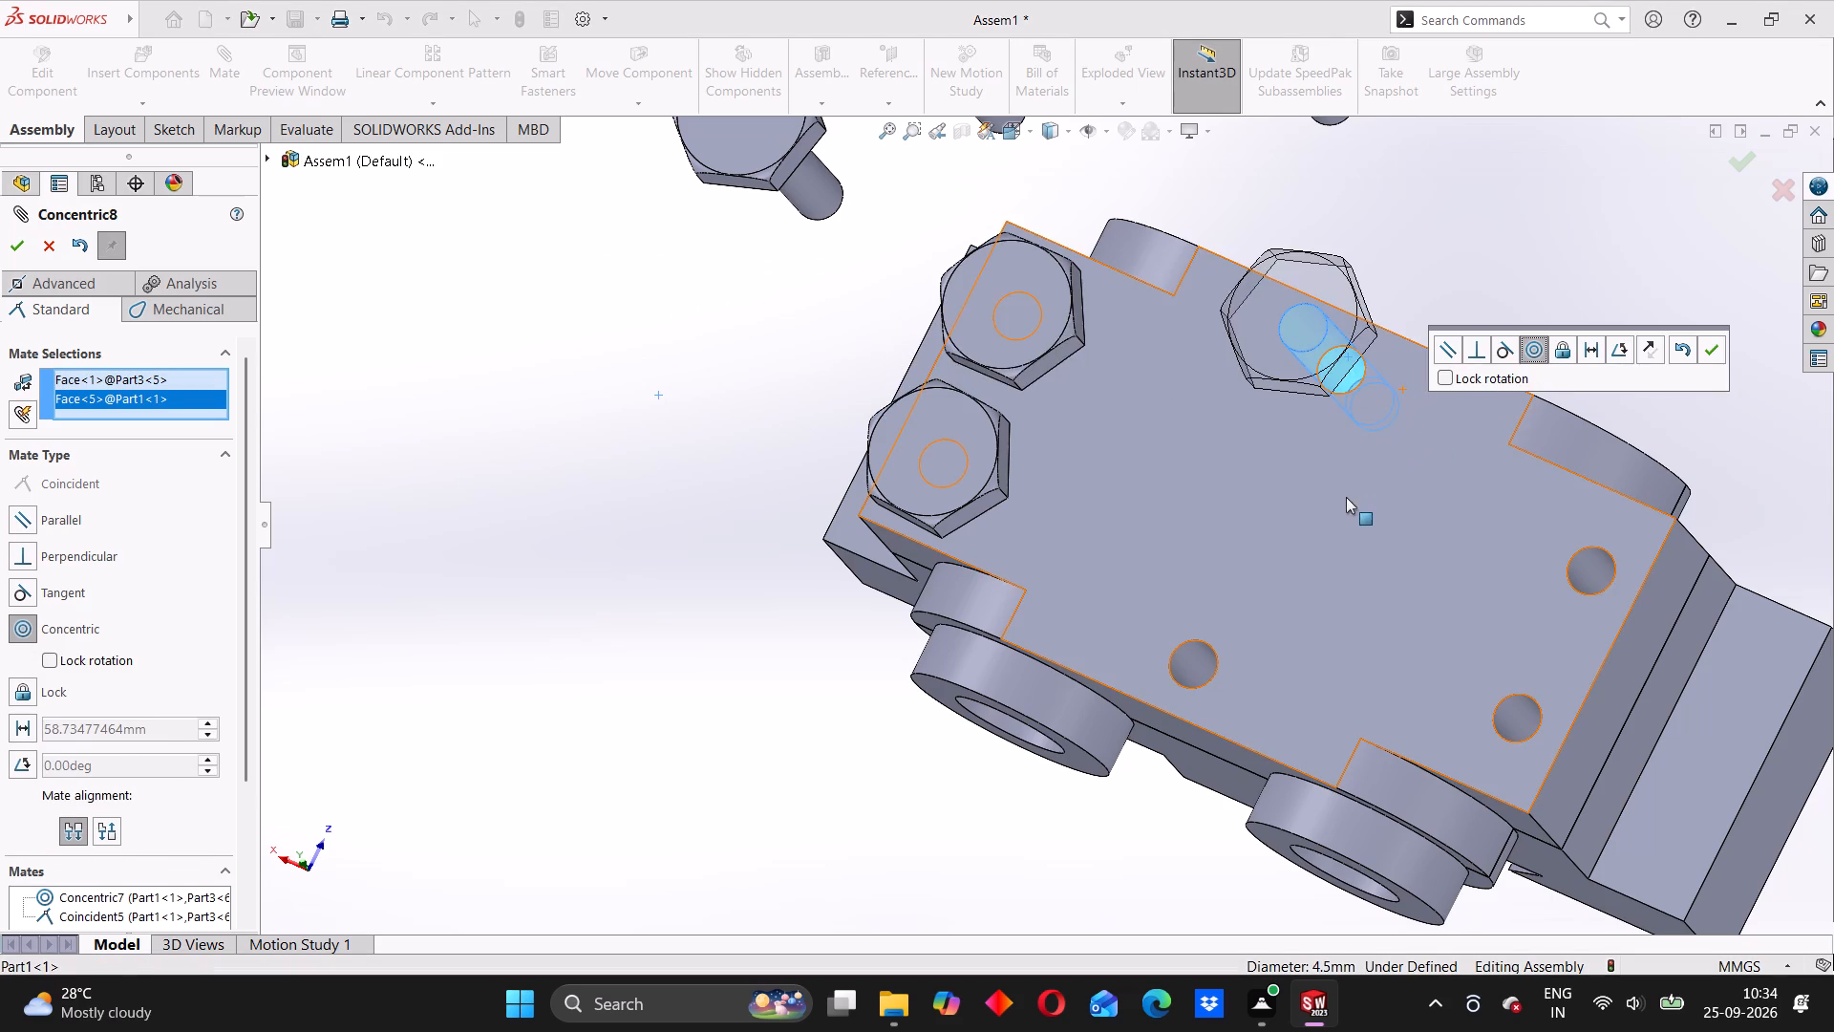
{"action": "middle_click_drag", "start_coordinate": [1346, 497], "coordinate": [1422, 341]}
{"action": "scroll", "coordinate": [1027, 209], "scroll_direction": "up", "scroll_amount": 4}
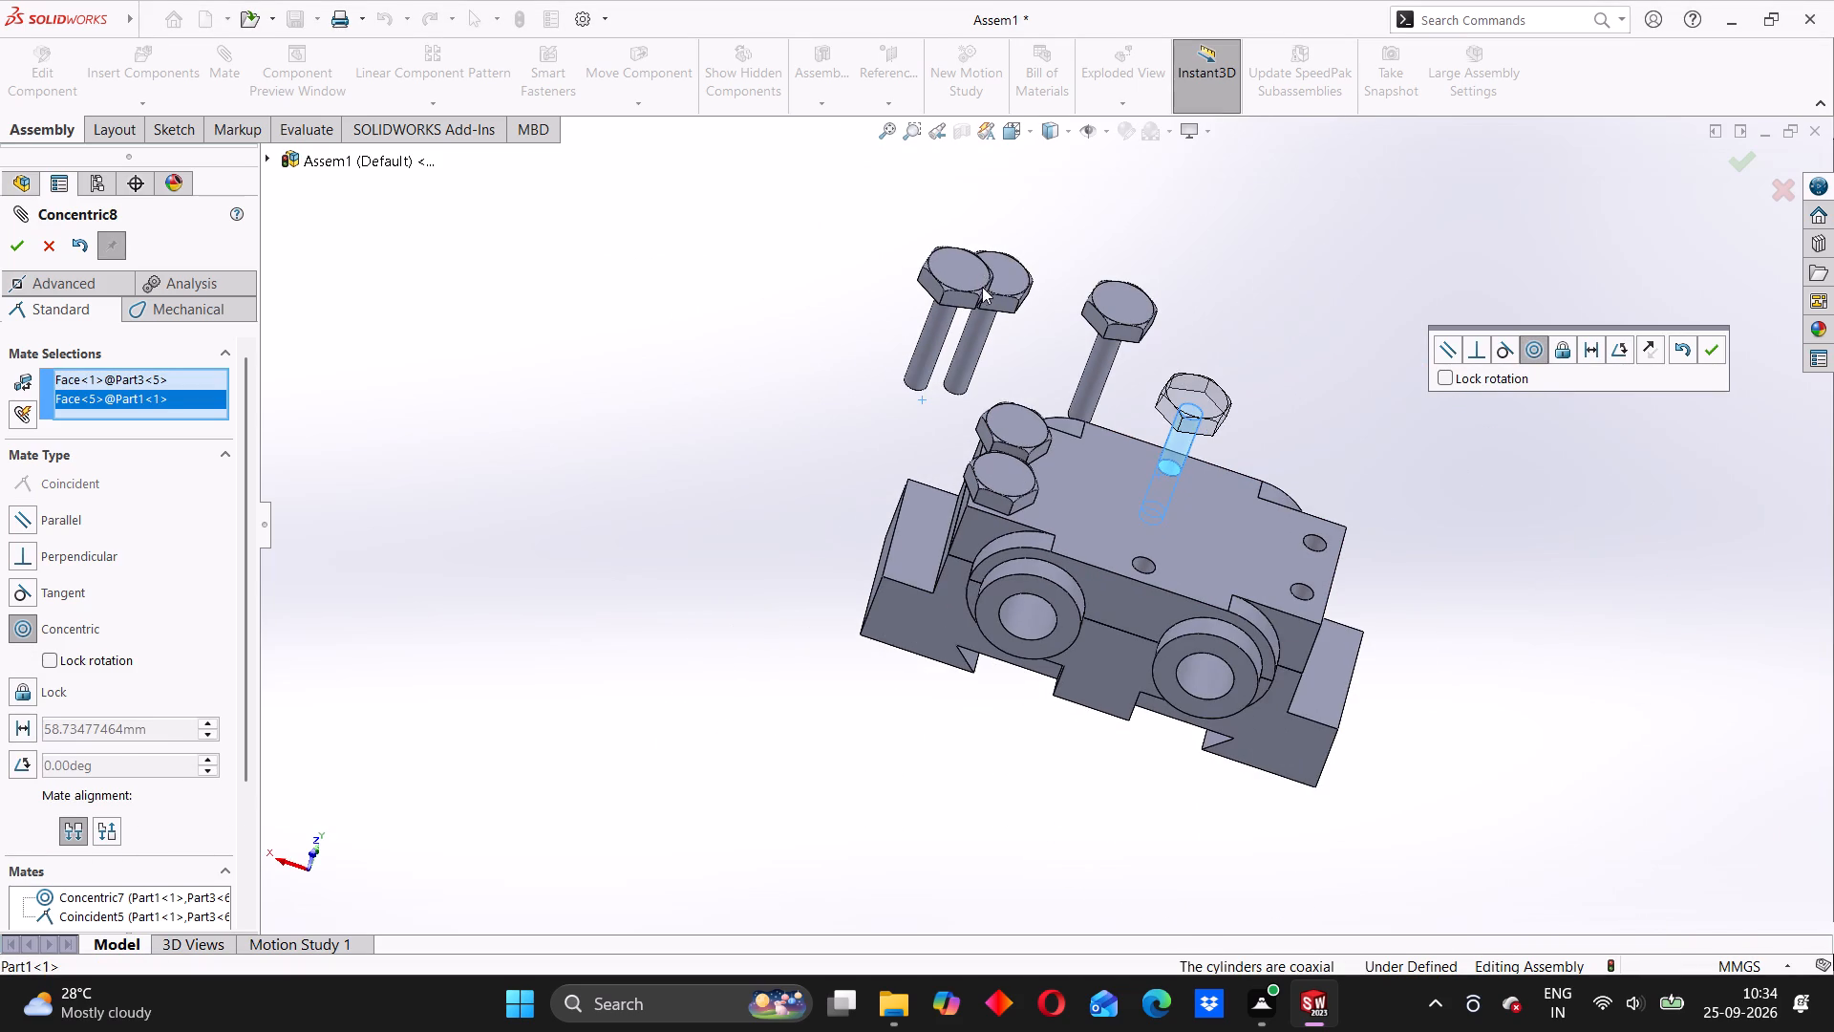
{"action": "middle_click_drag", "start_coordinate": [991, 349], "coordinate": [1064, 285]}
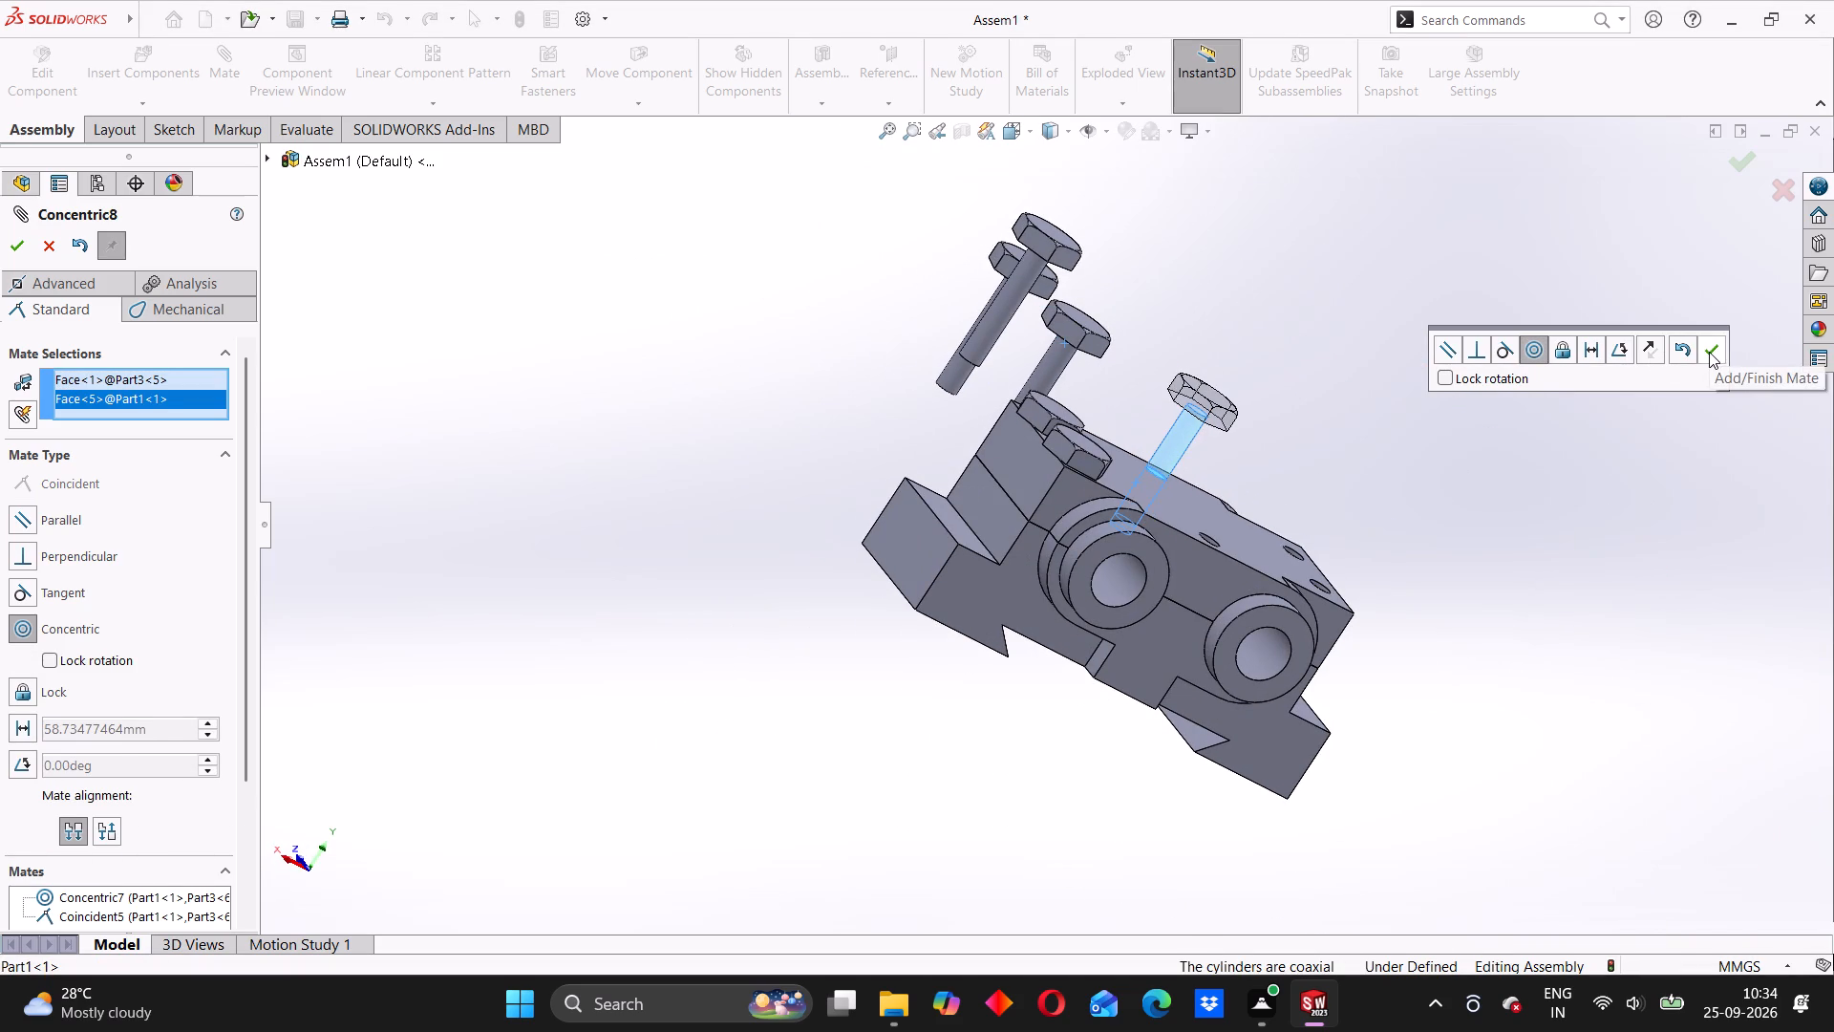
{"action": "left_click", "coordinate": [1709, 352]}
Seat the Part3<5> bolt by making its hex head's underside coincident with Part1's top face.
{"action": "scroll", "coordinate": [1339, 429], "scroll_direction": "down", "scroll_amount": 2}
{"action": "middle_click_drag", "start_coordinate": [1194, 483], "coordinate": [1256, 394]}
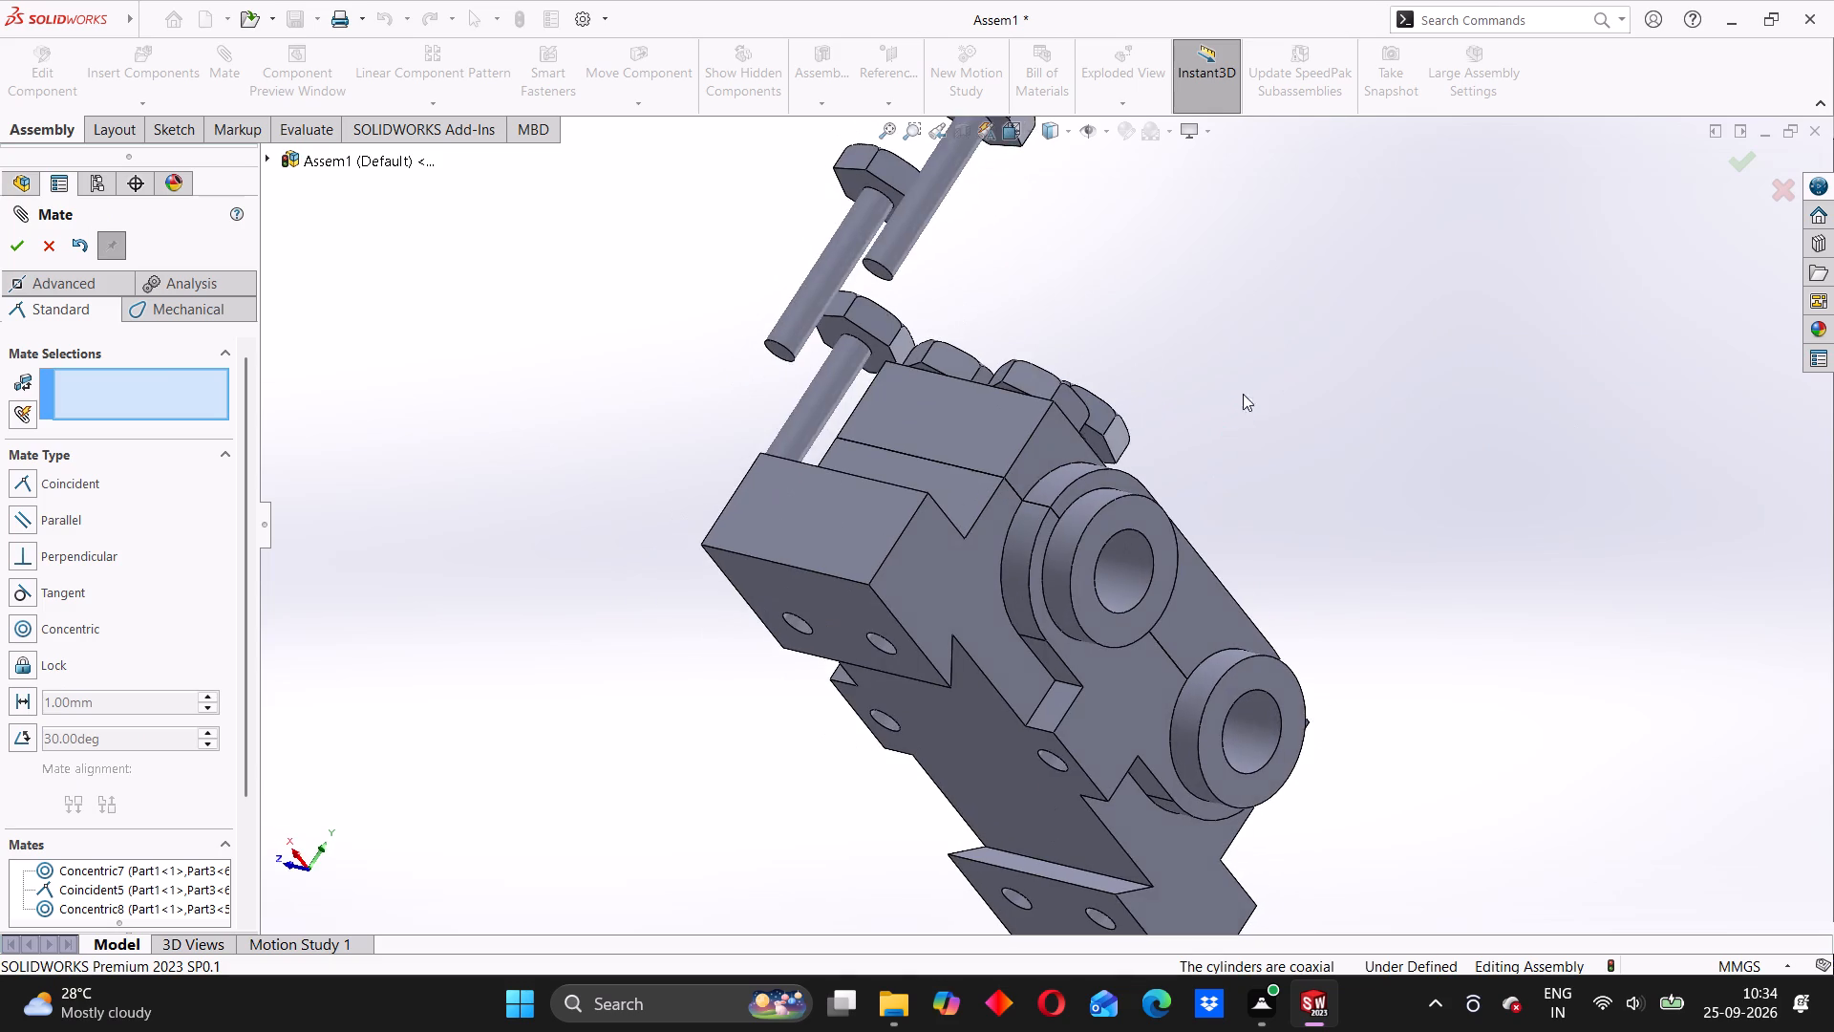
{"action": "scroll", "coordinate": [1090, 439], "scroll_direction": "down", "scroll_amount": 4}
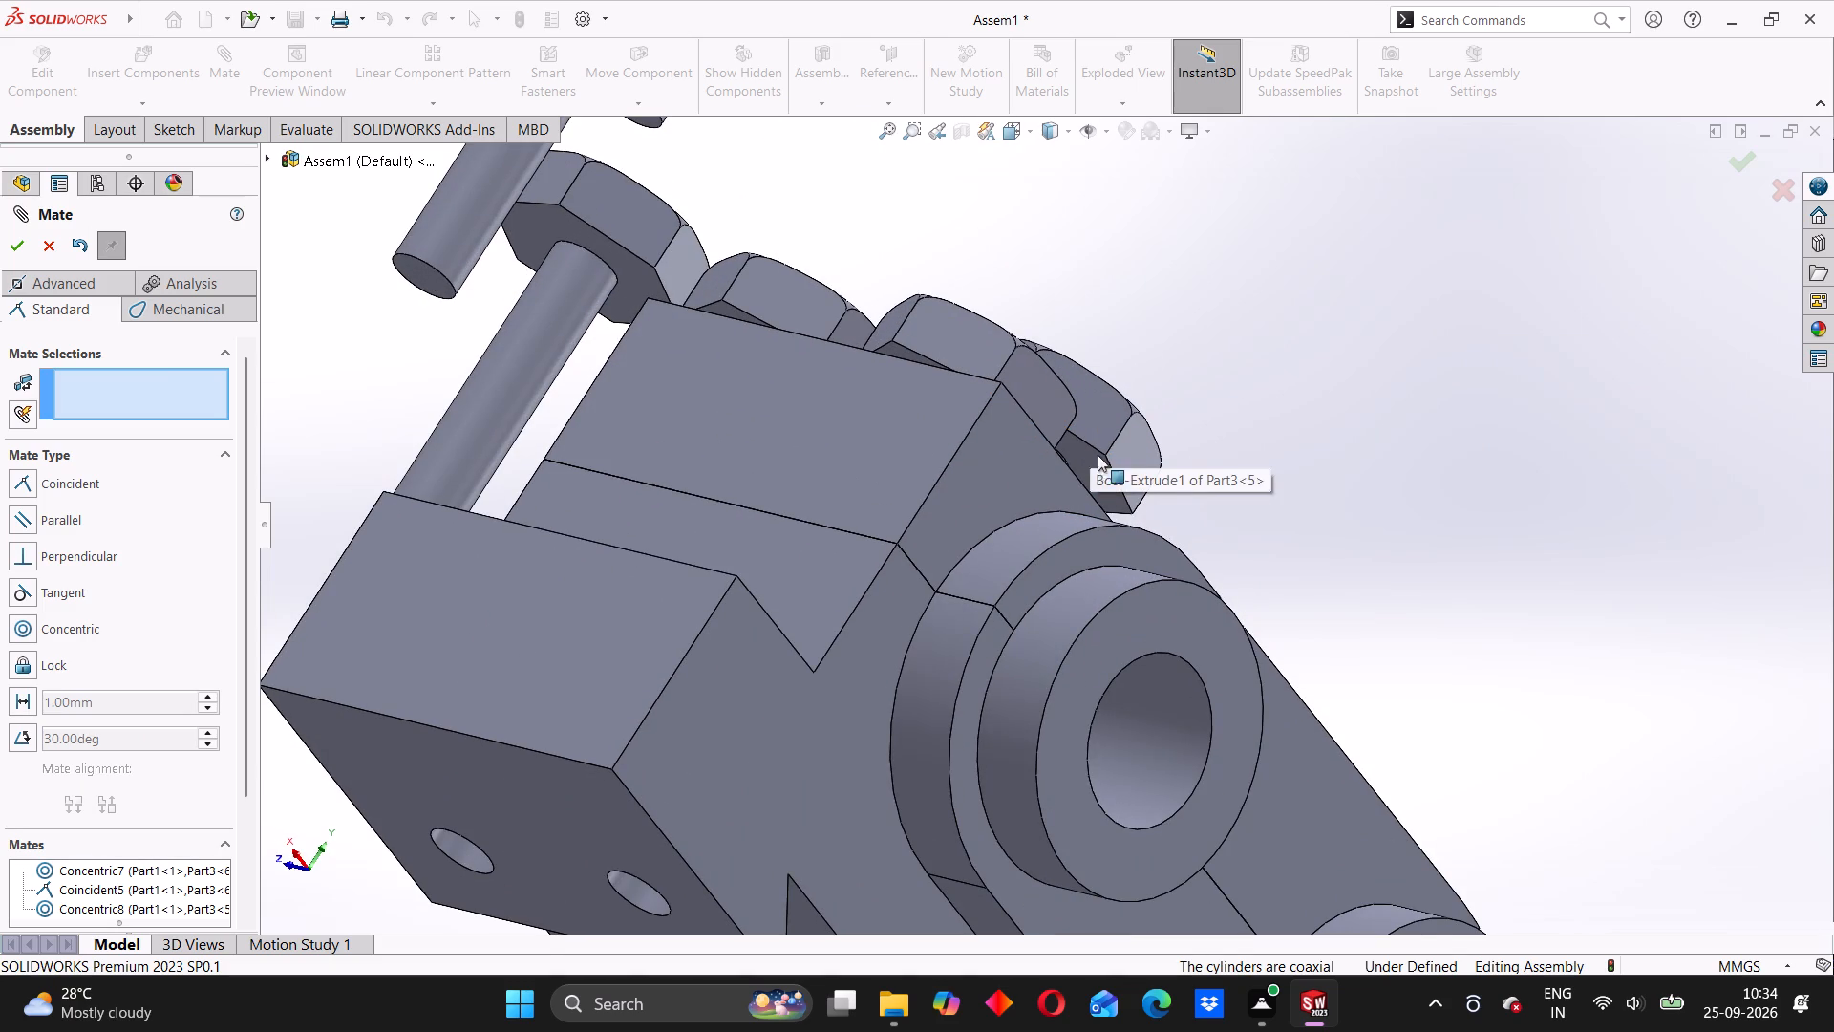
{"action": "scroll", "coordinate": [1190, 461], "scroll_direction": "down", "scroll_amount": 4}
{"action": "left_click", "coordinate": [951, 499]}
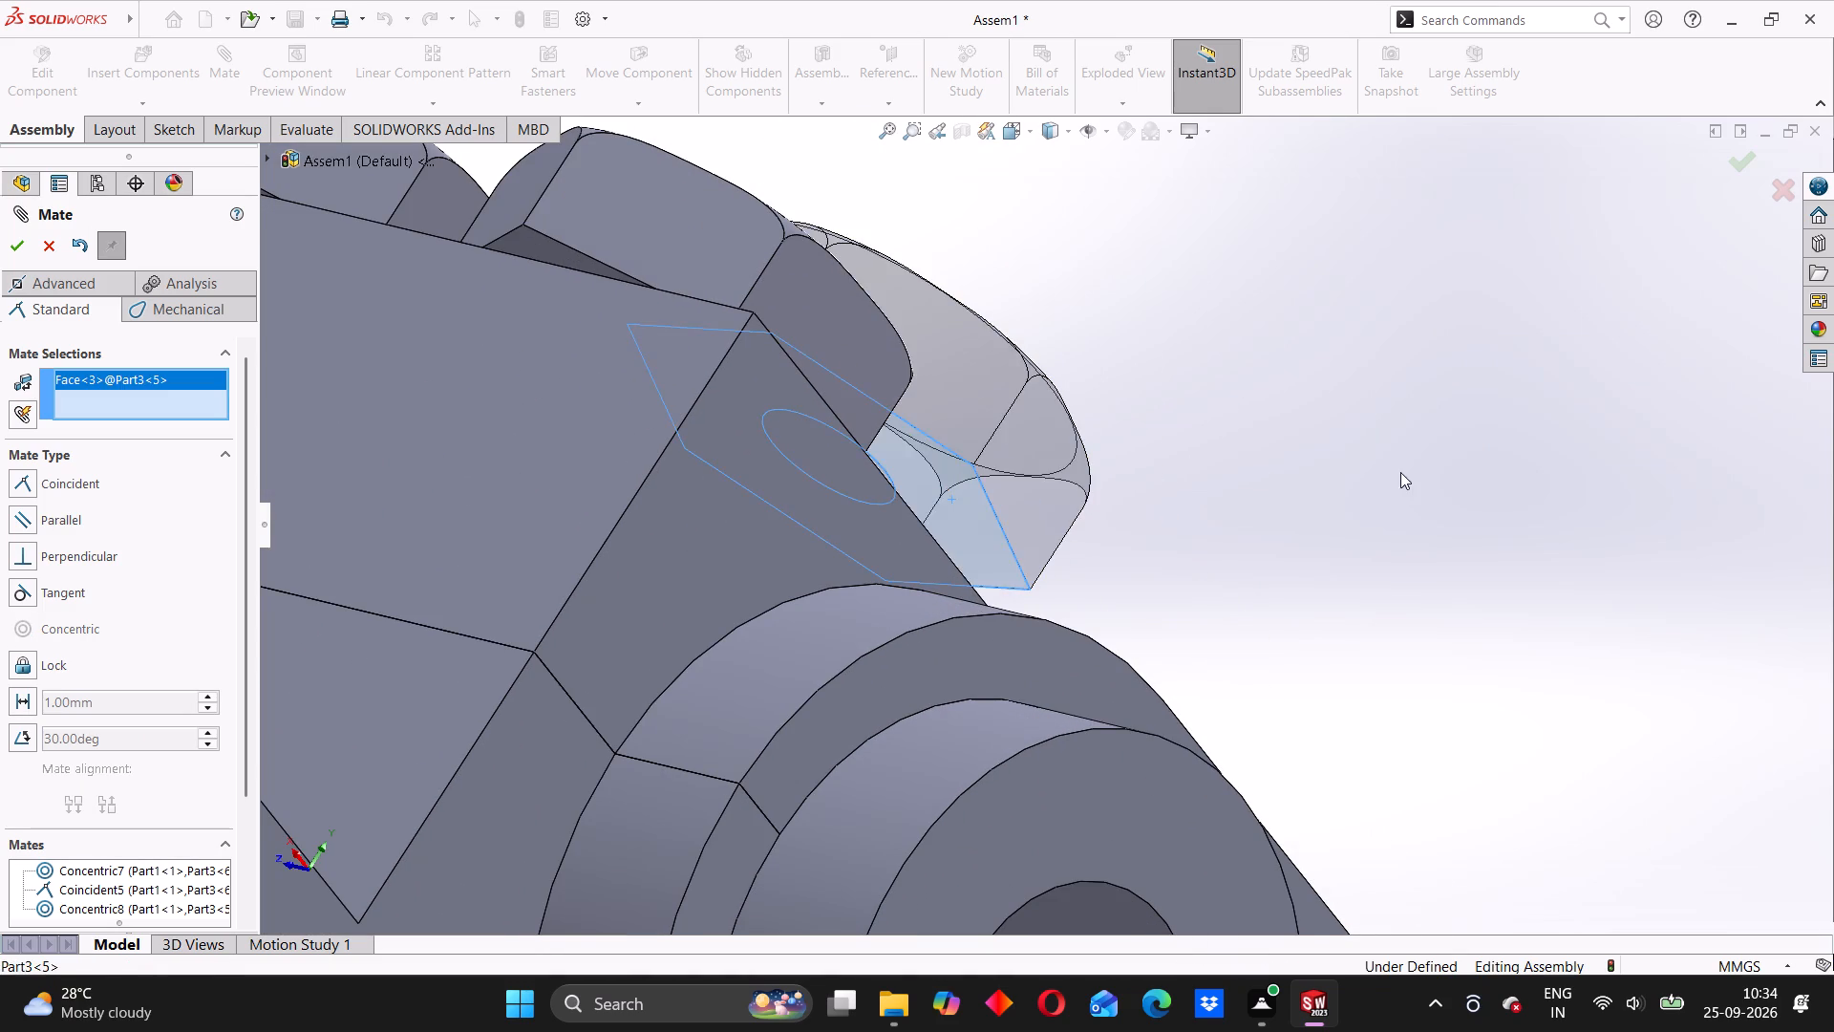
{"action": "middle_click_drag", "start_coordinate": [1400, 473], "coordinate": [1266, 591]}
{"action": "scroll", "coordinate": [1731, 401], "scroll_direction": "up", "scroll_amount": 3}
{"action": "scroll", "coordinate": [1549, 454], "scroll_direction": "up", "scroll_amount": 2}
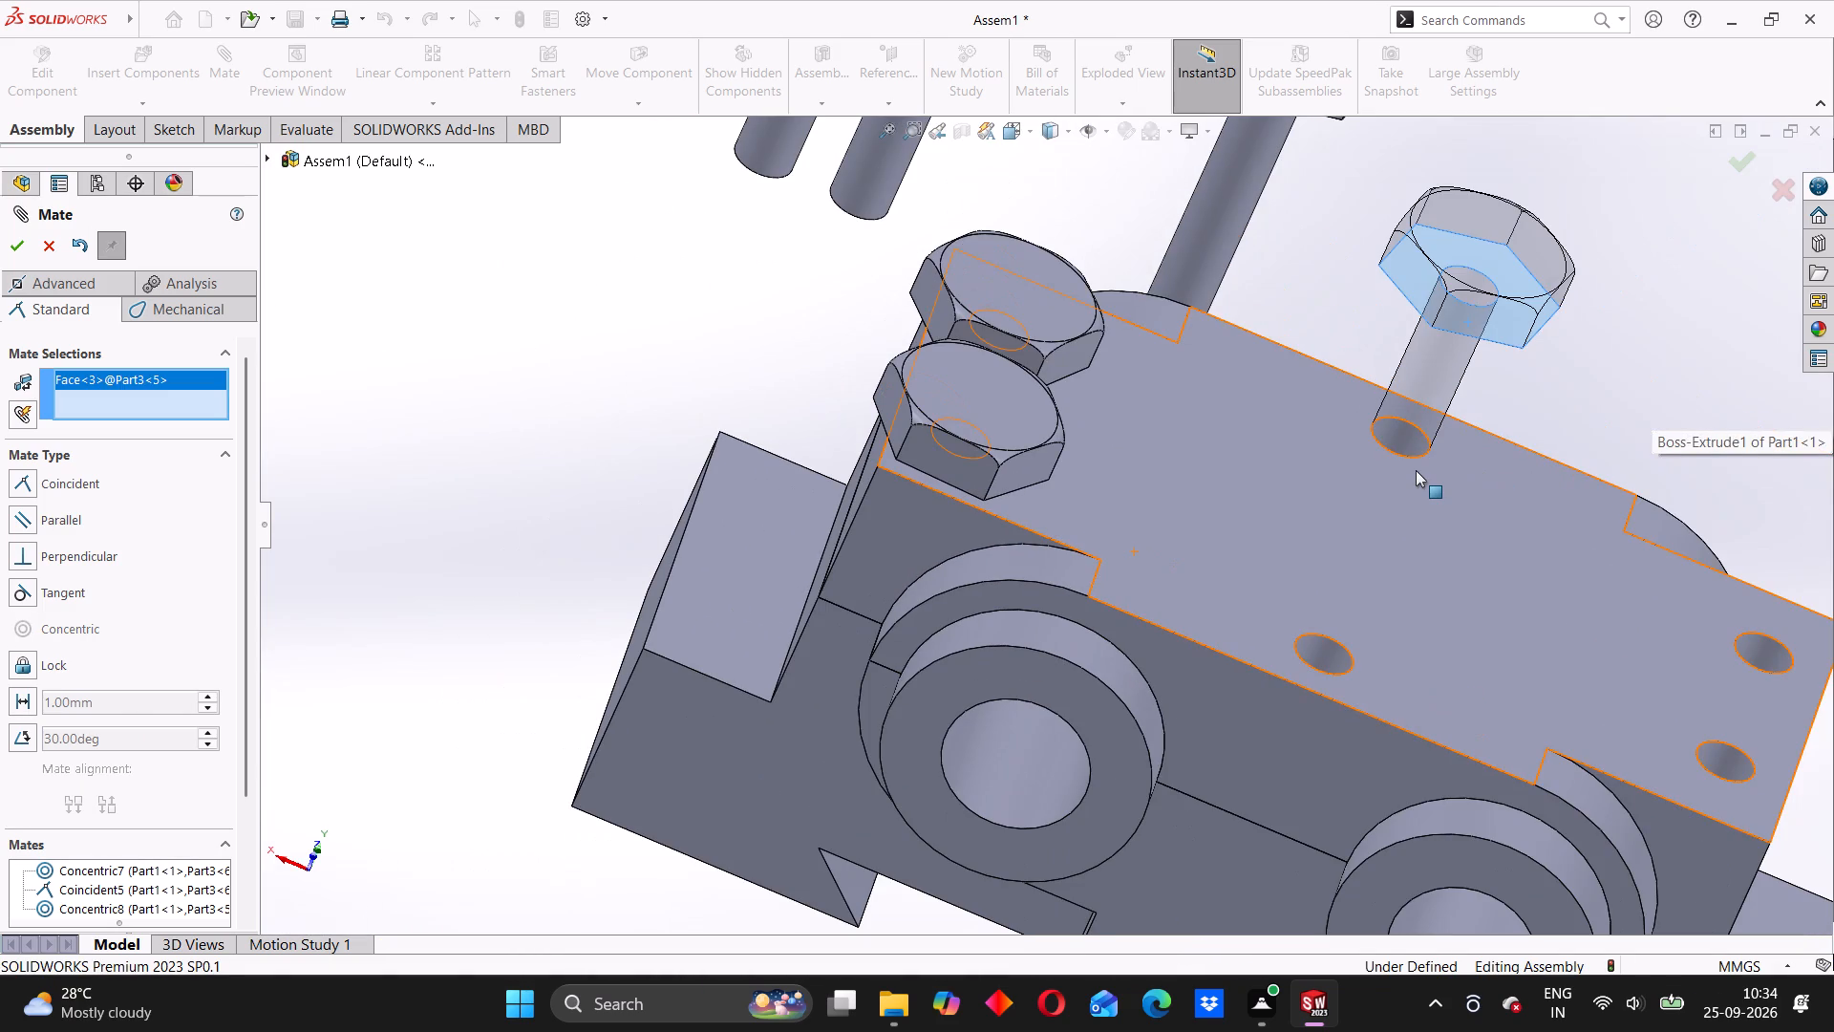
{"action": "left_click", "coordinate": [1416, 470]}
{"action": "scroll", "coordinate": [1294, 356], "scroll_direction": "up", "scroll_amount": 3}
{"action": "middle_click_drag", "start_coordinate": [1196, 318], "coordinate": [1223, 309]}
{"action": "left_click", "coordinate": [1162, 313]}
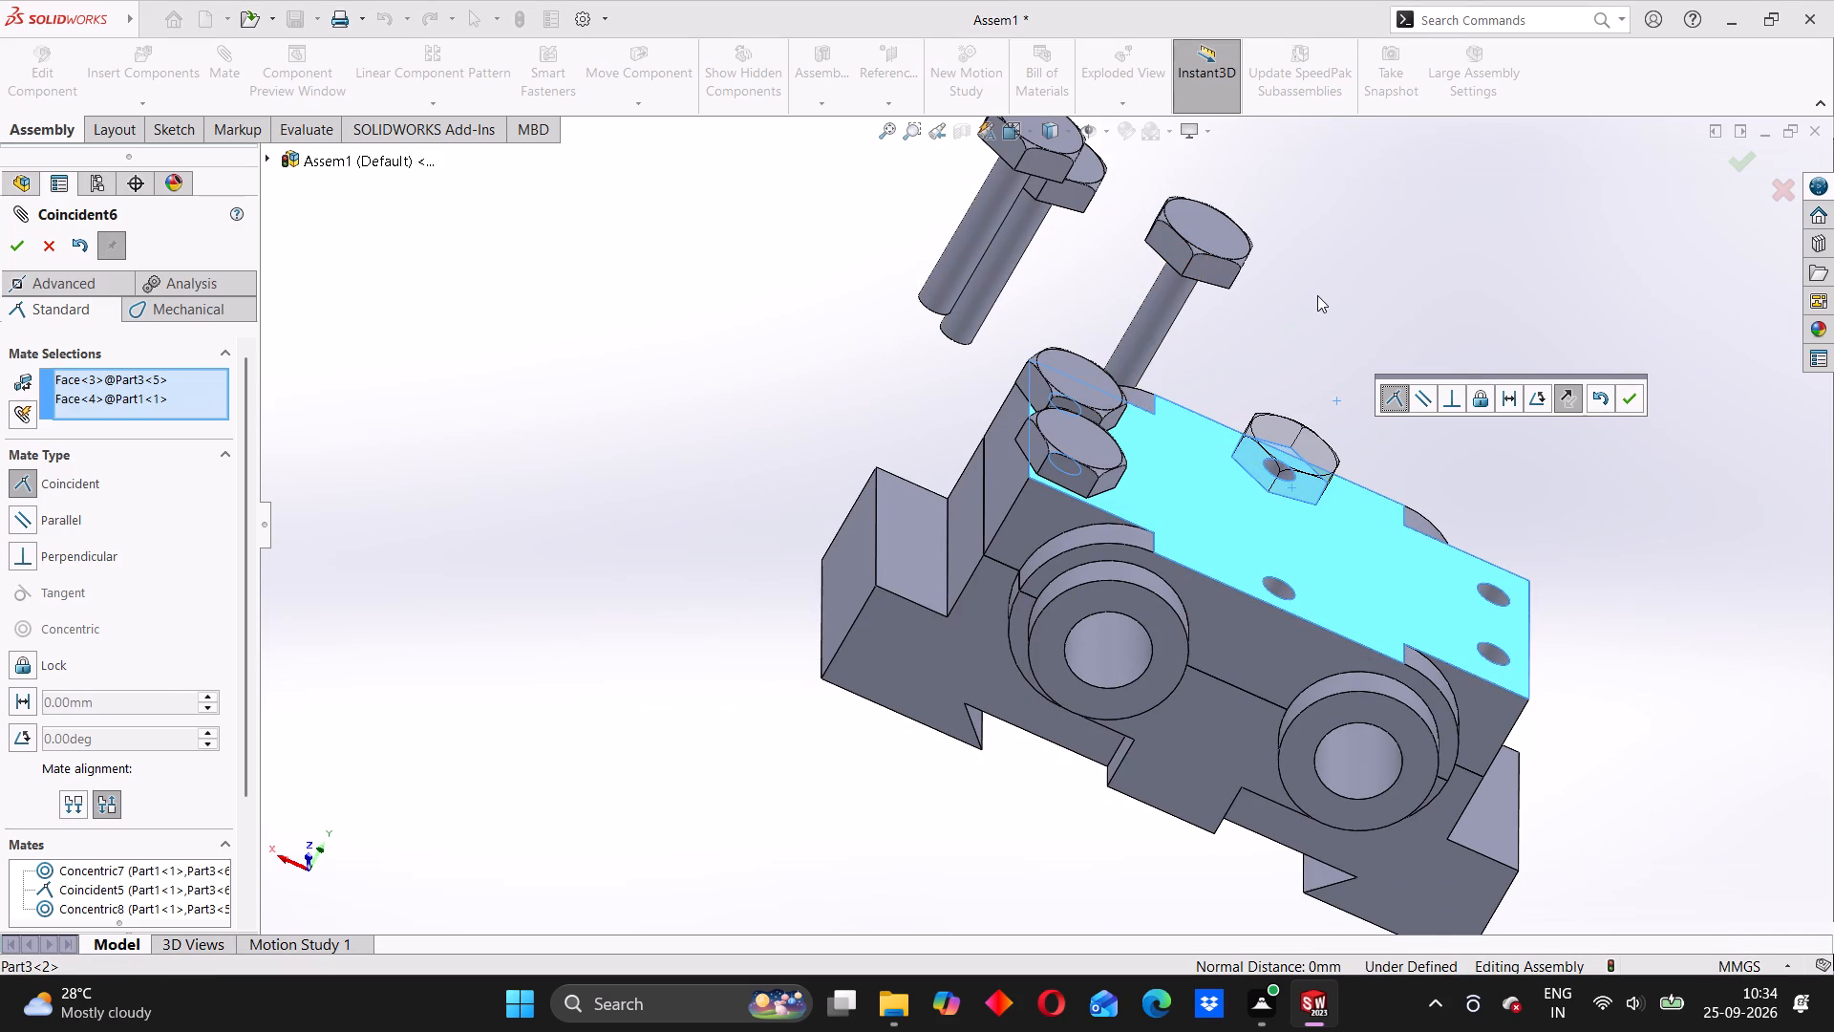
{"action": "left_click", "coordinate": [1317, 295]}
{"action": "left_click", "coordinate": [1630, 394]}
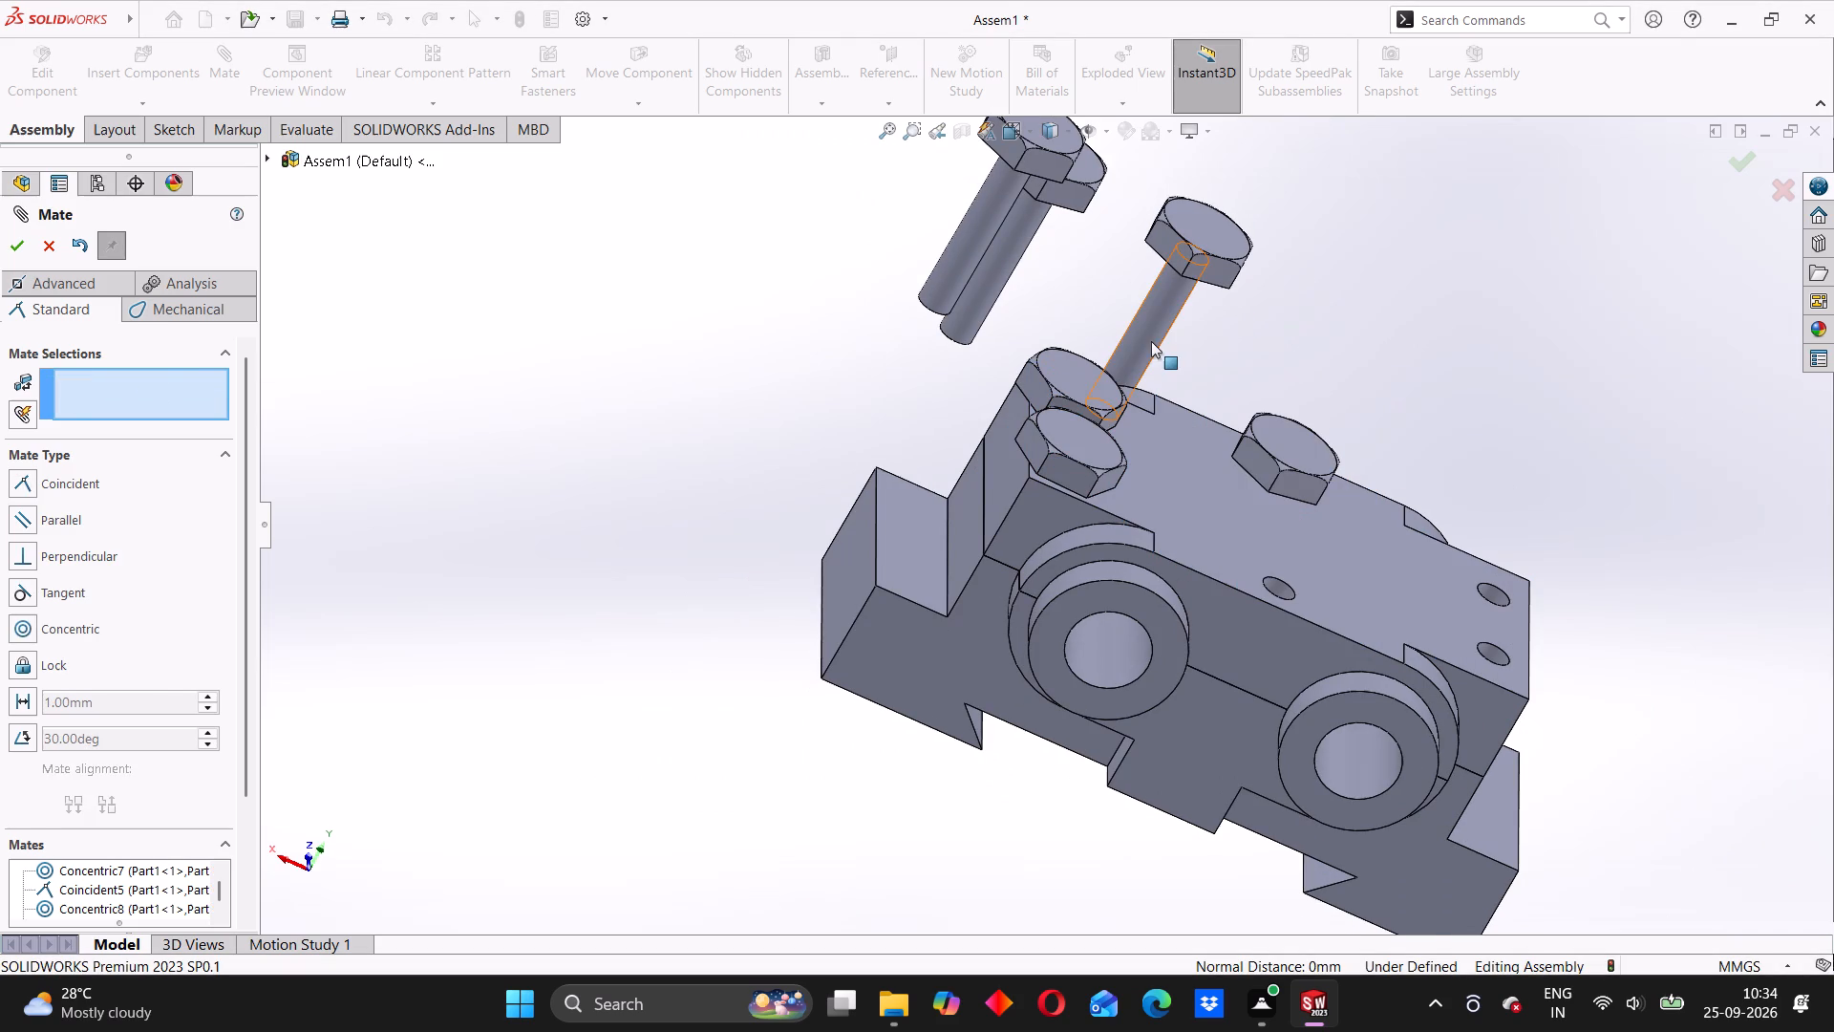
Add a concentric mate between the Part3<2> bolt's shank and Part1's middle hole on the pin side.
{"action": "left_click", "coordinate": [1154, 333]}
{"action": "right_click", "coordinate": [1149, 323]}
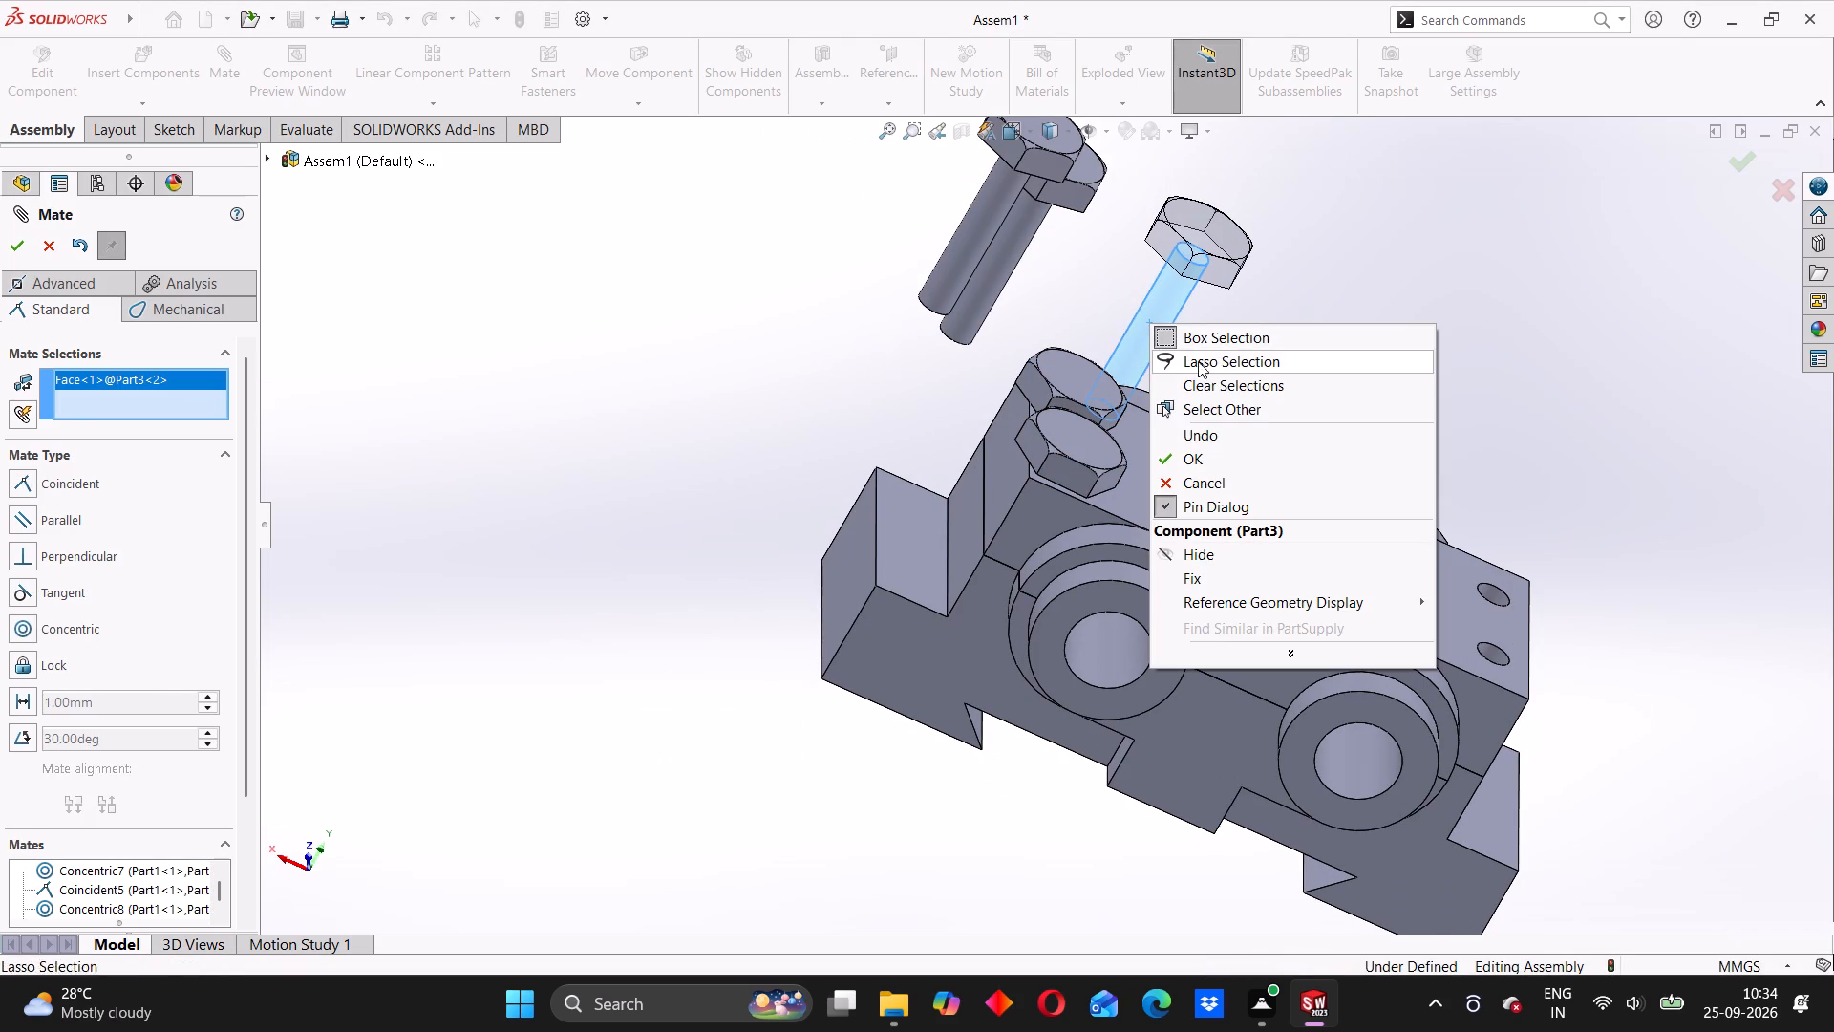
{"action": "left_click", "coordinate": [1420, 206]}
{"action": "middle_click_drag", "start_coordinate": [1294, 564], "coordinate": [1269, 611]}
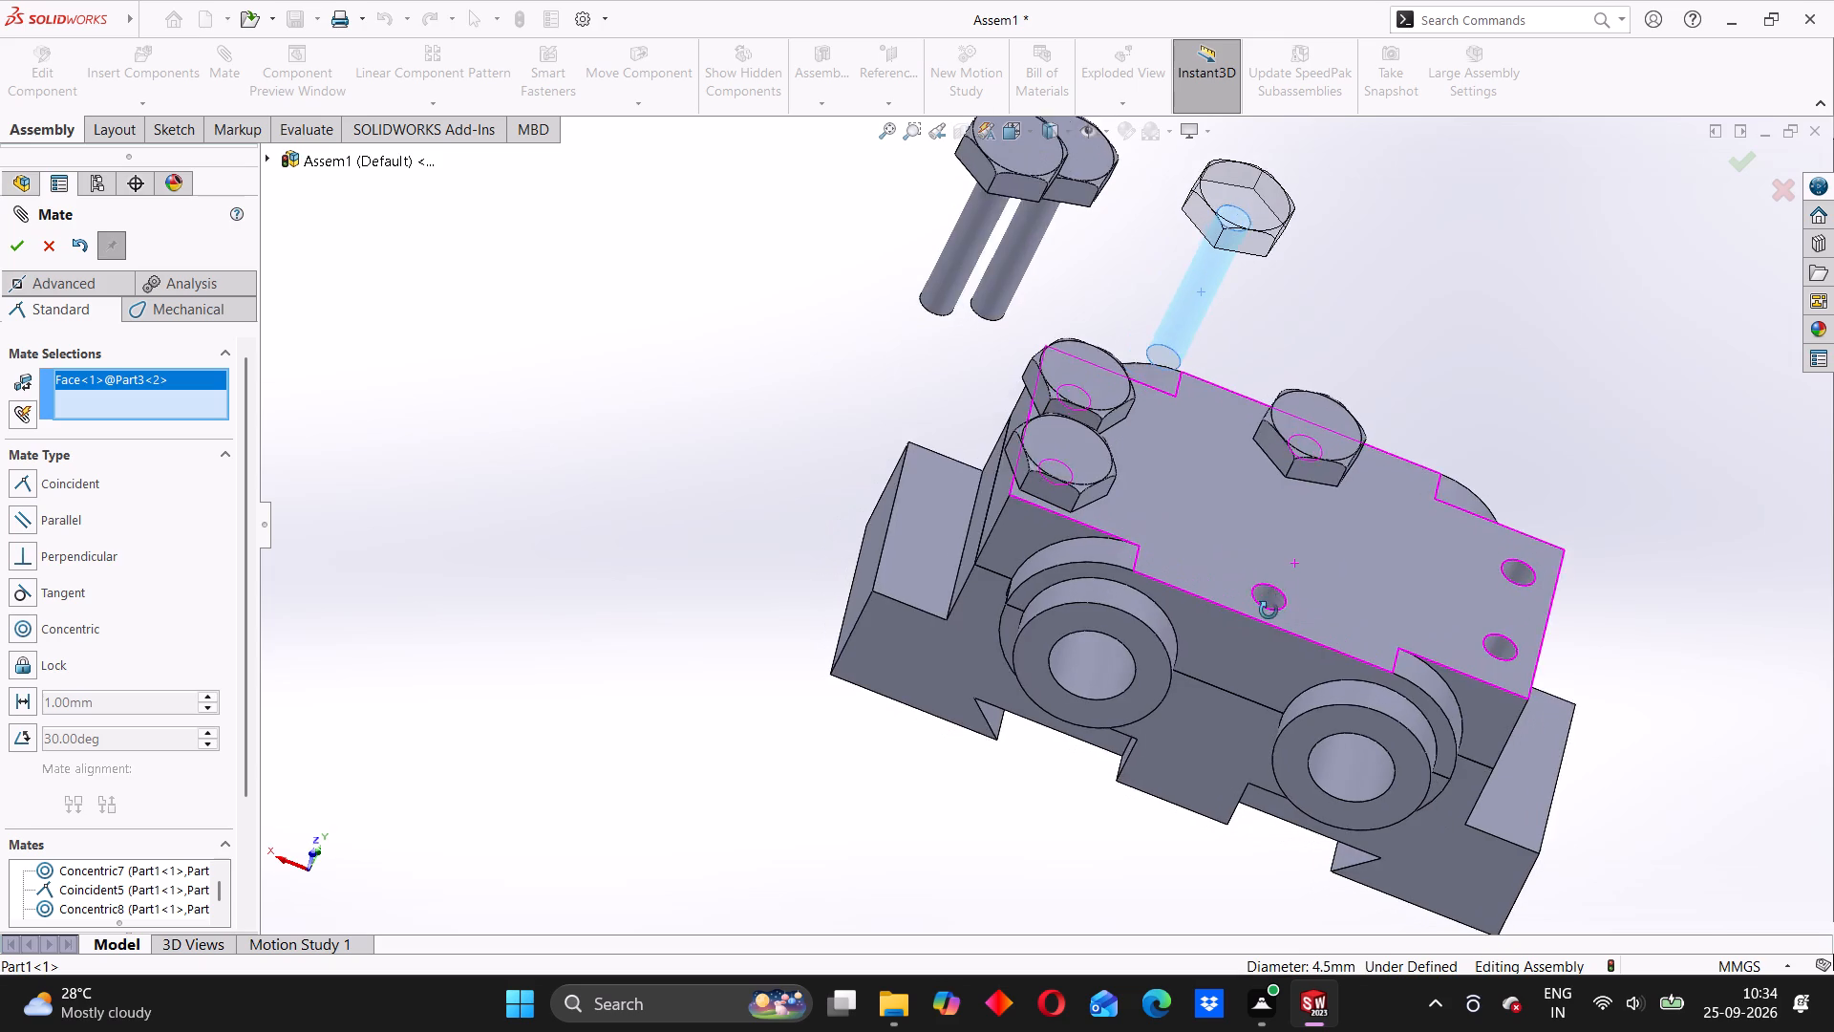
{"action": "middle_click_drag", "start_coordinate": [1269, 611], "coordinate": [1258, 630]}
{"action": "left_click", "coordinate": [1263, 601]}
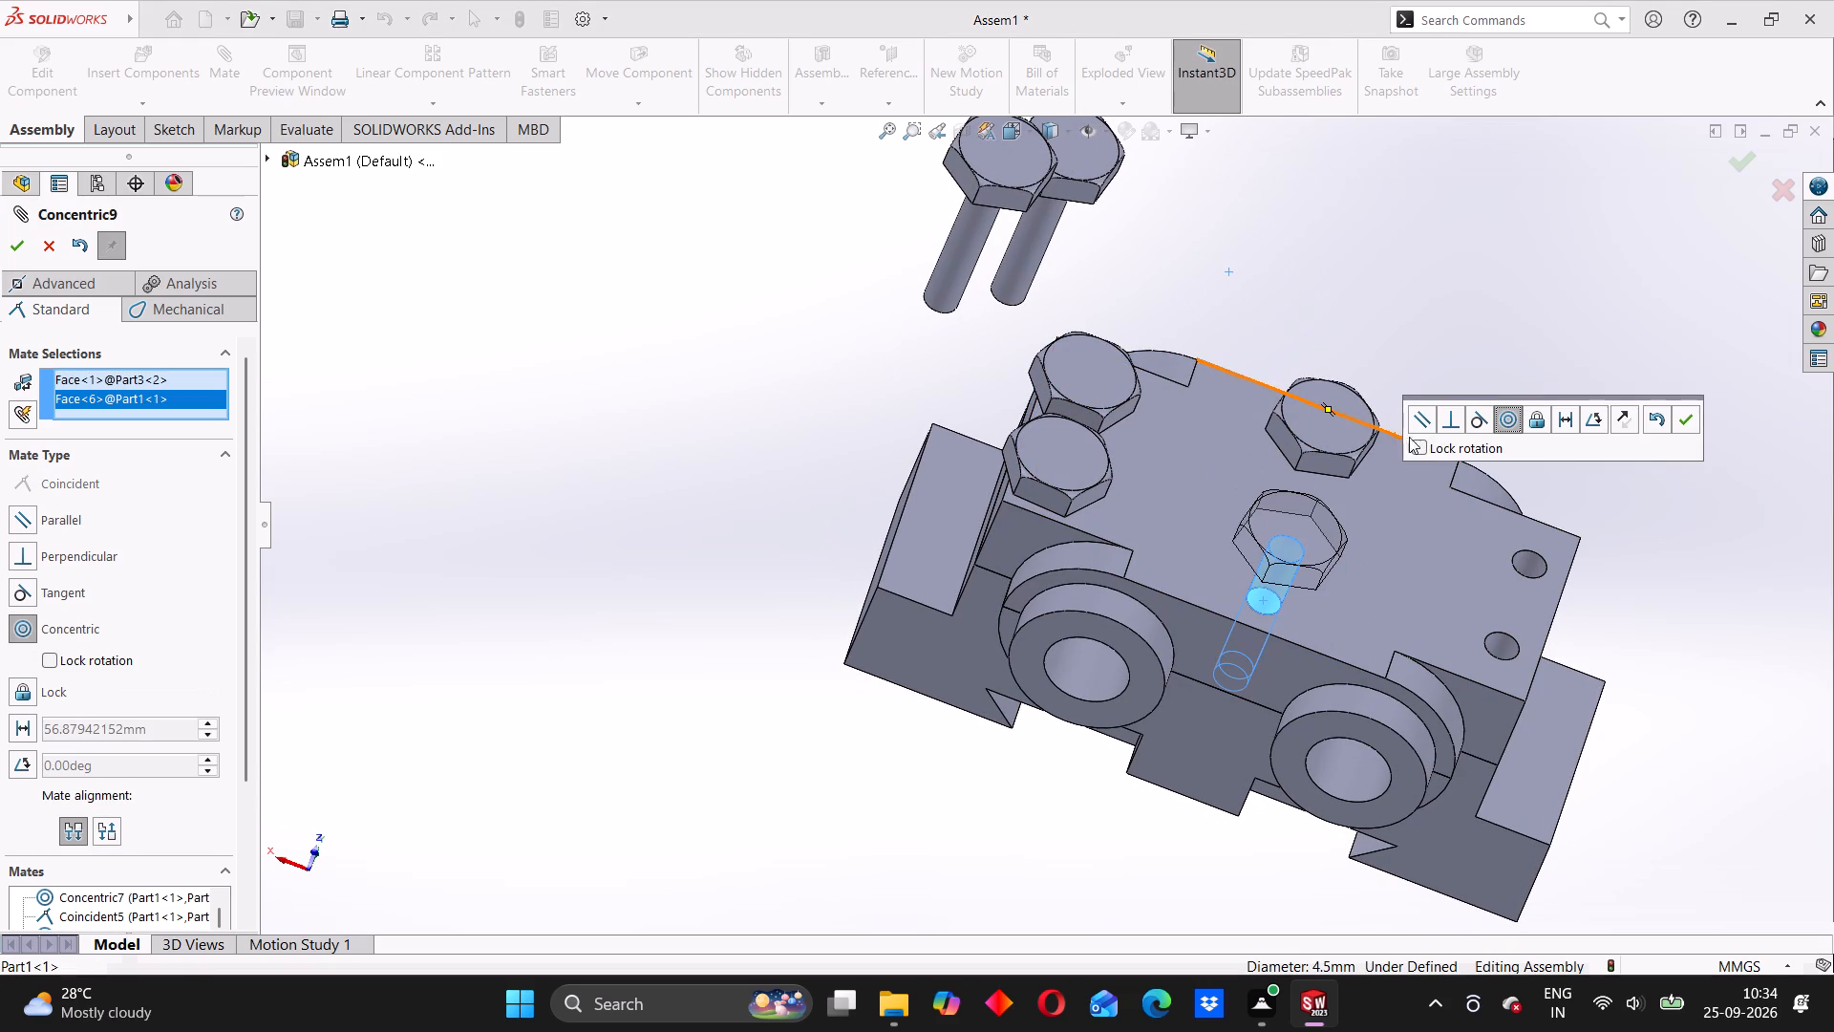
{"action": "left_click", "coordinate": [1683, 426]}
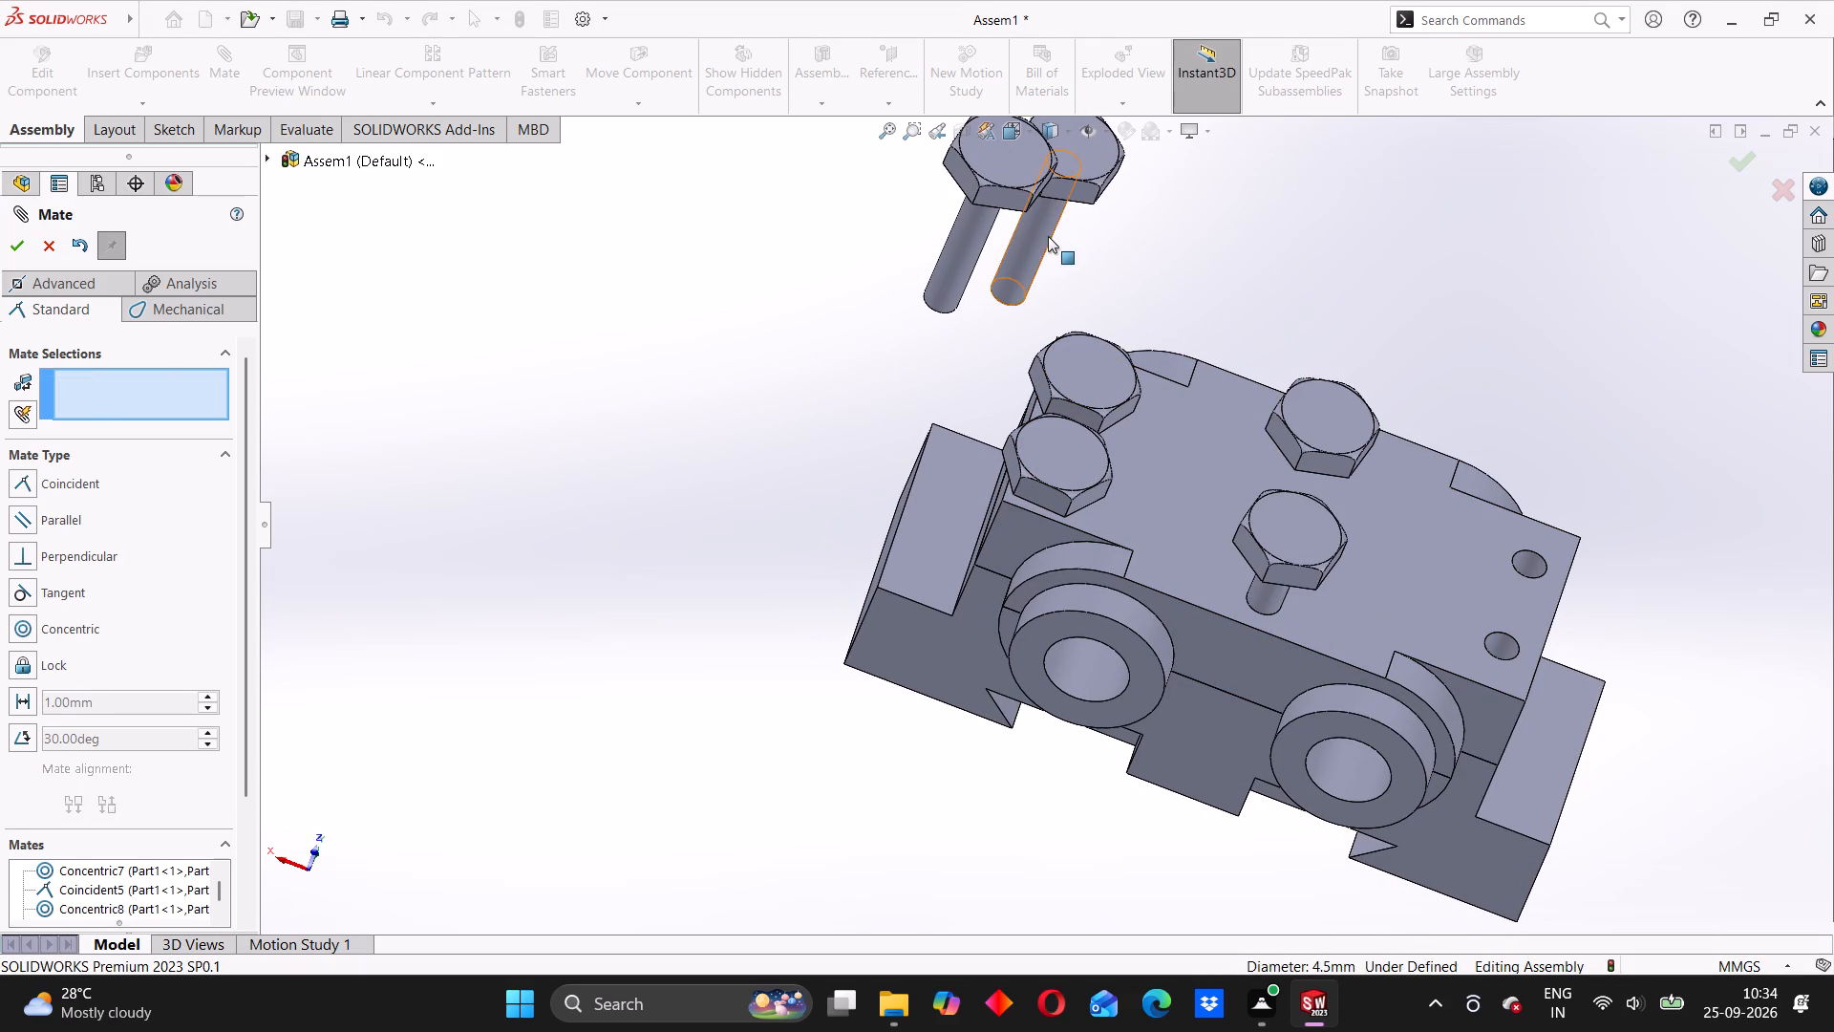
Add a concentric mate between the Part3<3> bolt's shank and Part1's open end hole on the side away from the pins.
{"action": "left_click", "coordinate": [1046, 236]}
{"action": "left_click", "coordinate": [1531, 557]}
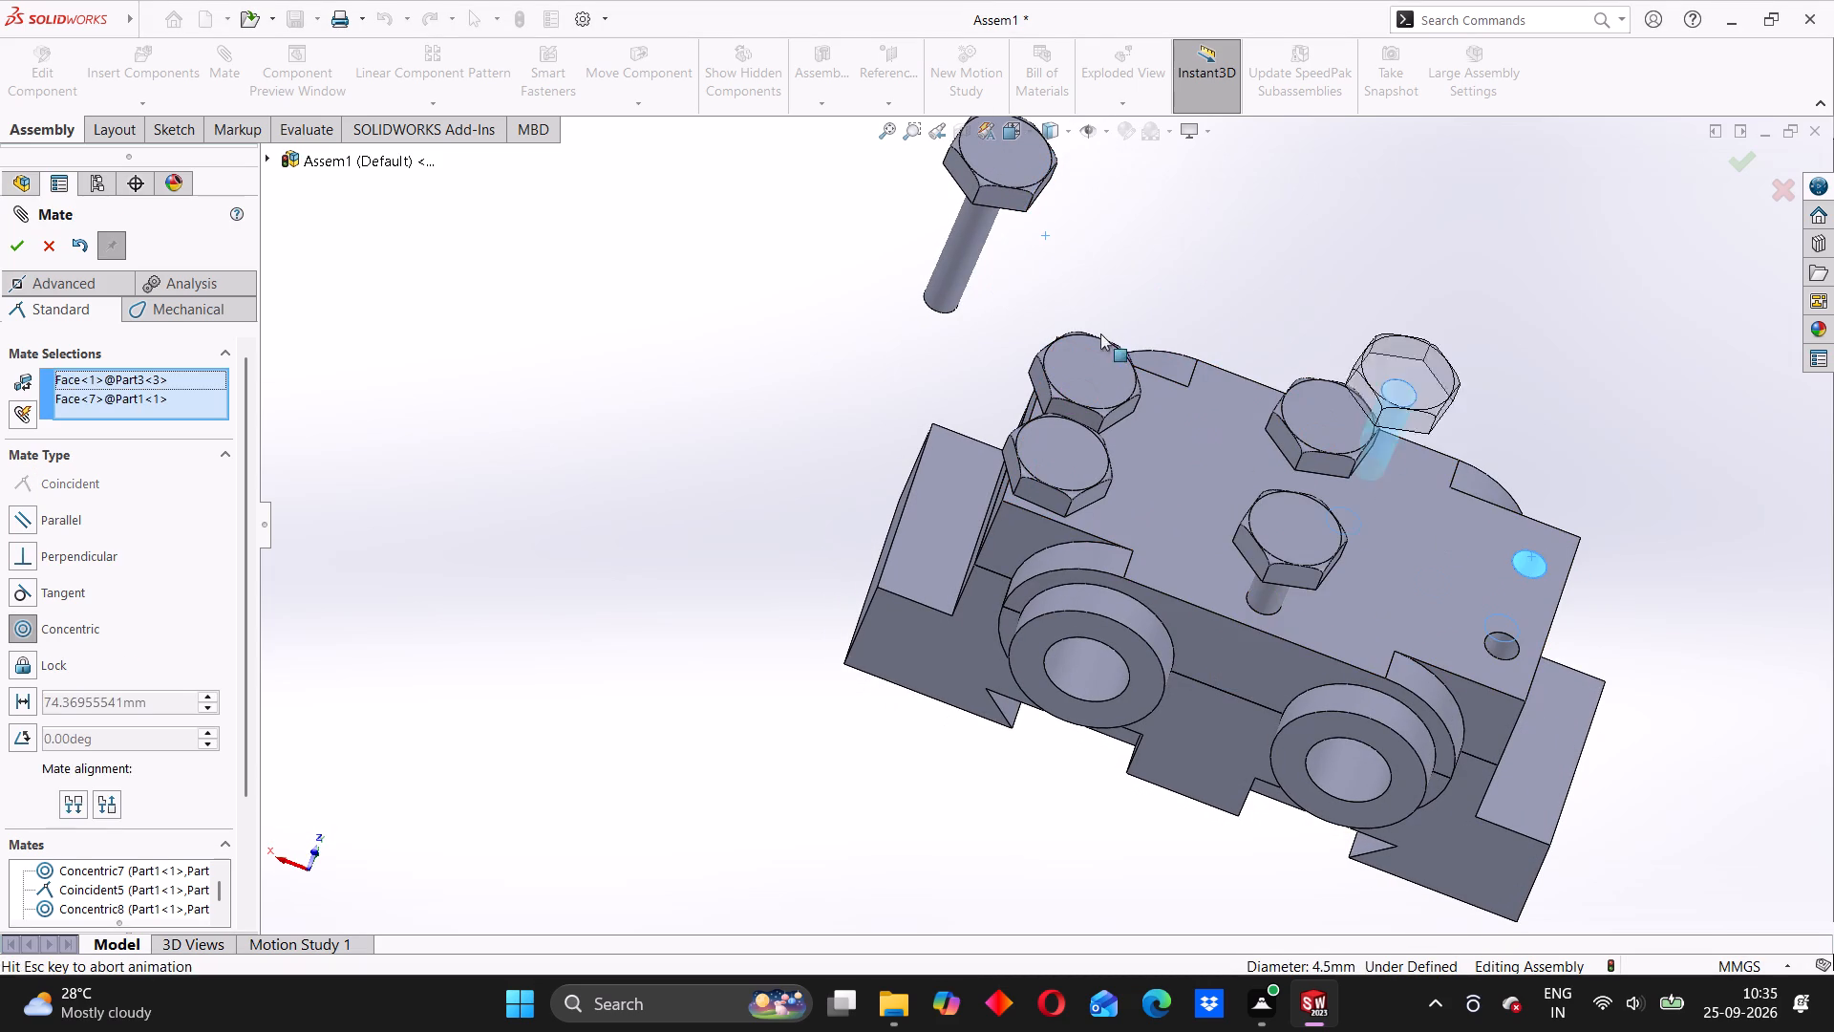
{"action": "left_click", "coordinate": [975, 223]}
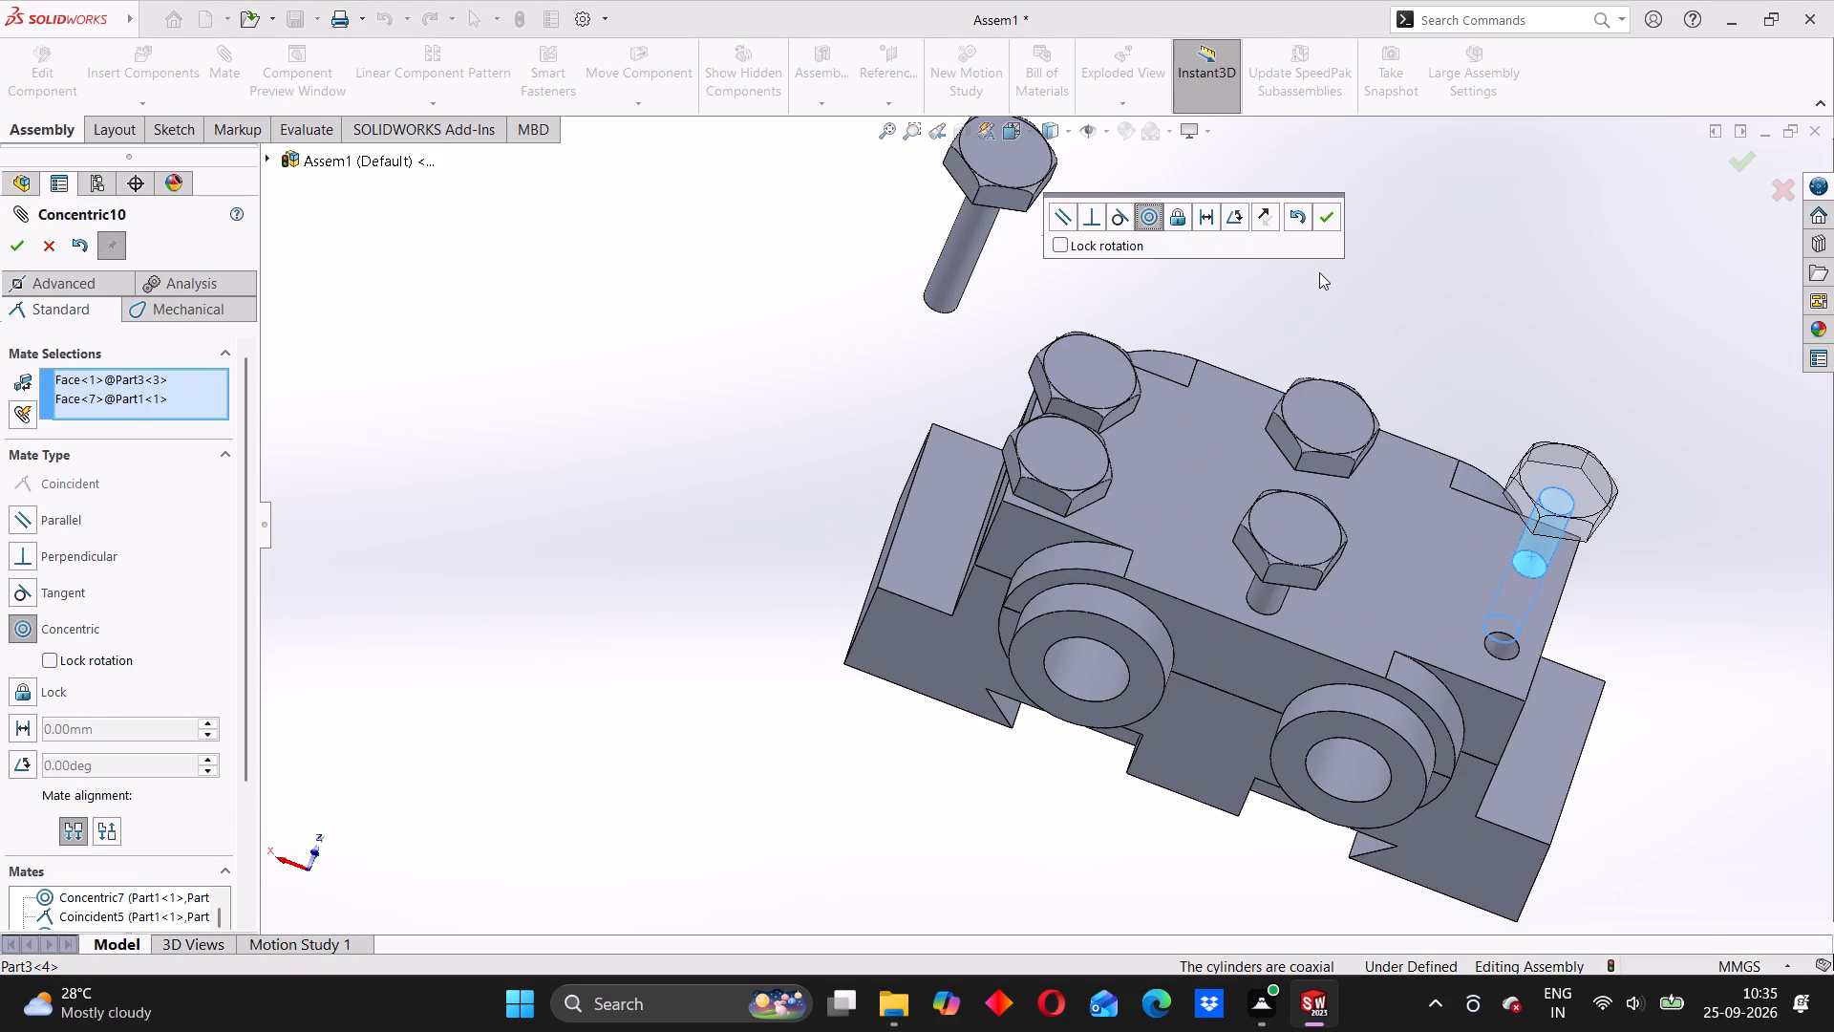
{"action": "left_click", "coordinate": [1471, 289]}
{"action": "left_click", "coordinate": [1335, 214]}
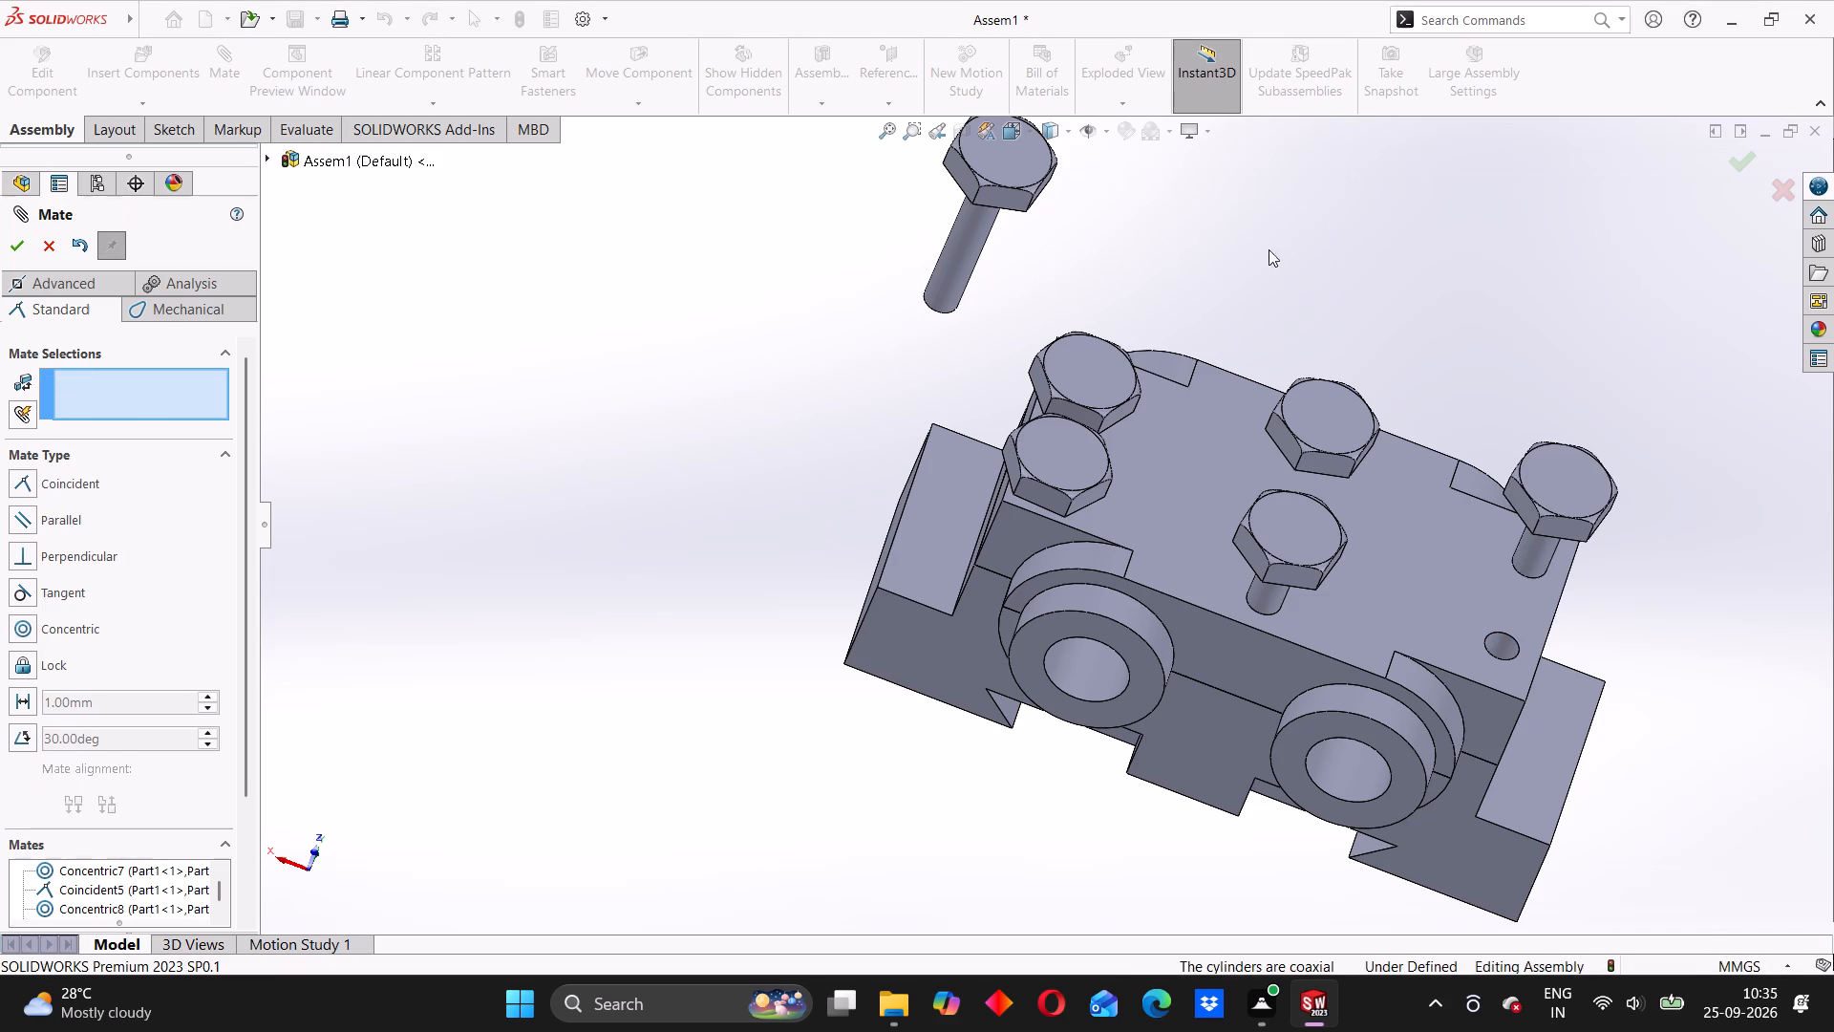
Add a concentric mate between the last loose bolt, Part3<4>, and Part1's remaining open end hole on the pin side.
{"action": "left_click", "coordinate": [959, 237]}
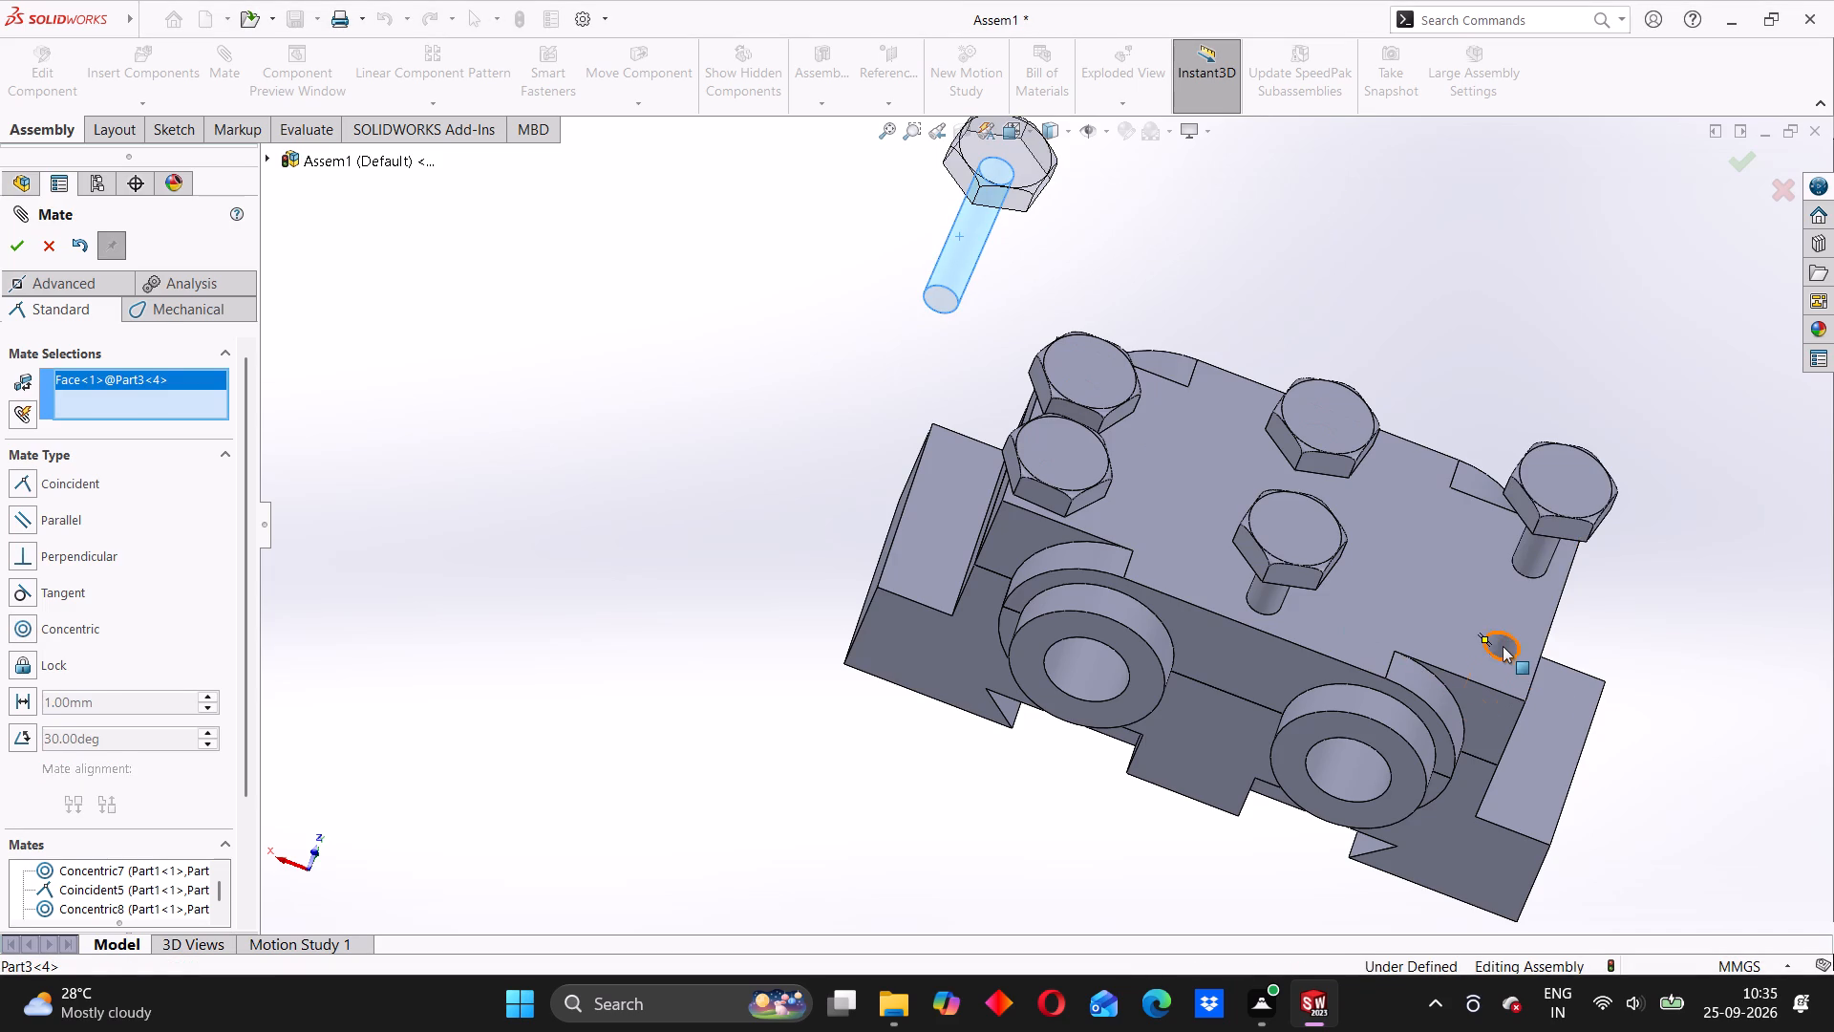
{"action": "left_click", "coordinate": [1503, 646]}
{"action": "left_click", "coordinate": [1800, 579]}
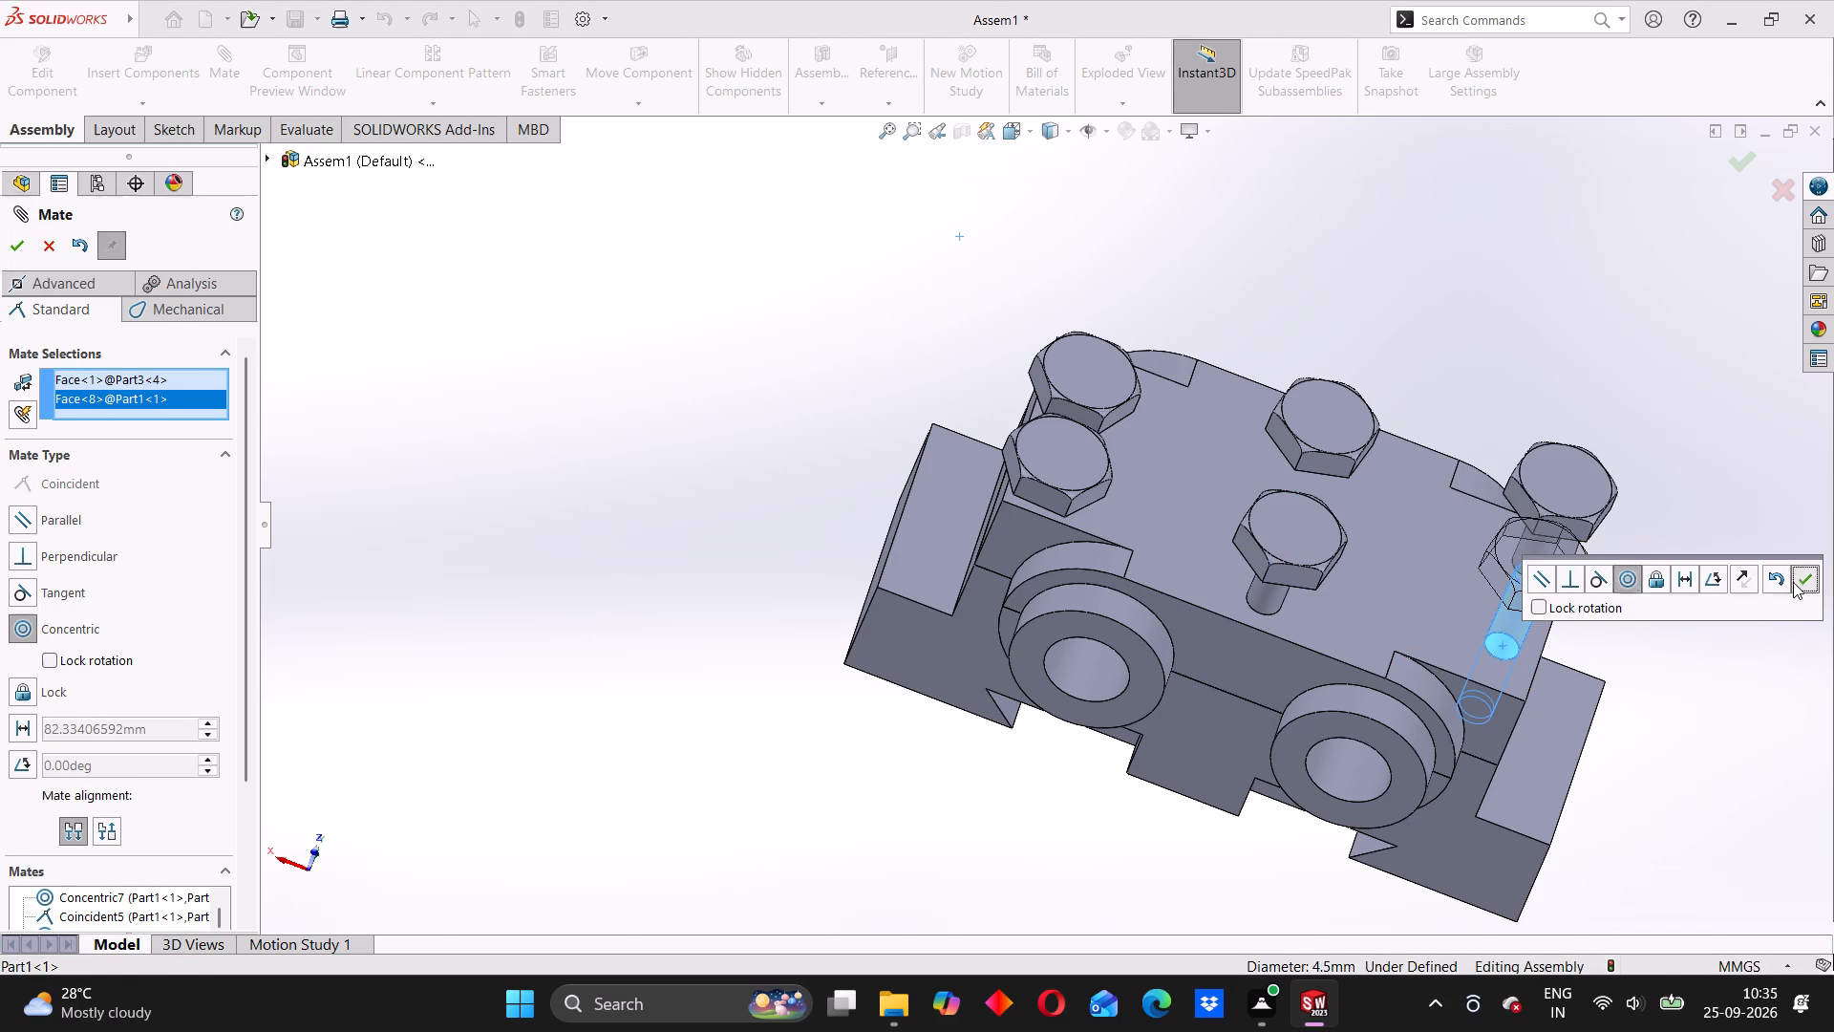
Seat the Part3<2> bolt by making its hex head's underside coincident with Part1's top face.
{"action": "middle_click_drag", "start_coordinate": [1463, 751], "coordinate": [1563, 643]}
{"action": "middle_click_drag", "start_coordinate": [1409, 576], "coordinate": [1472, 521]}
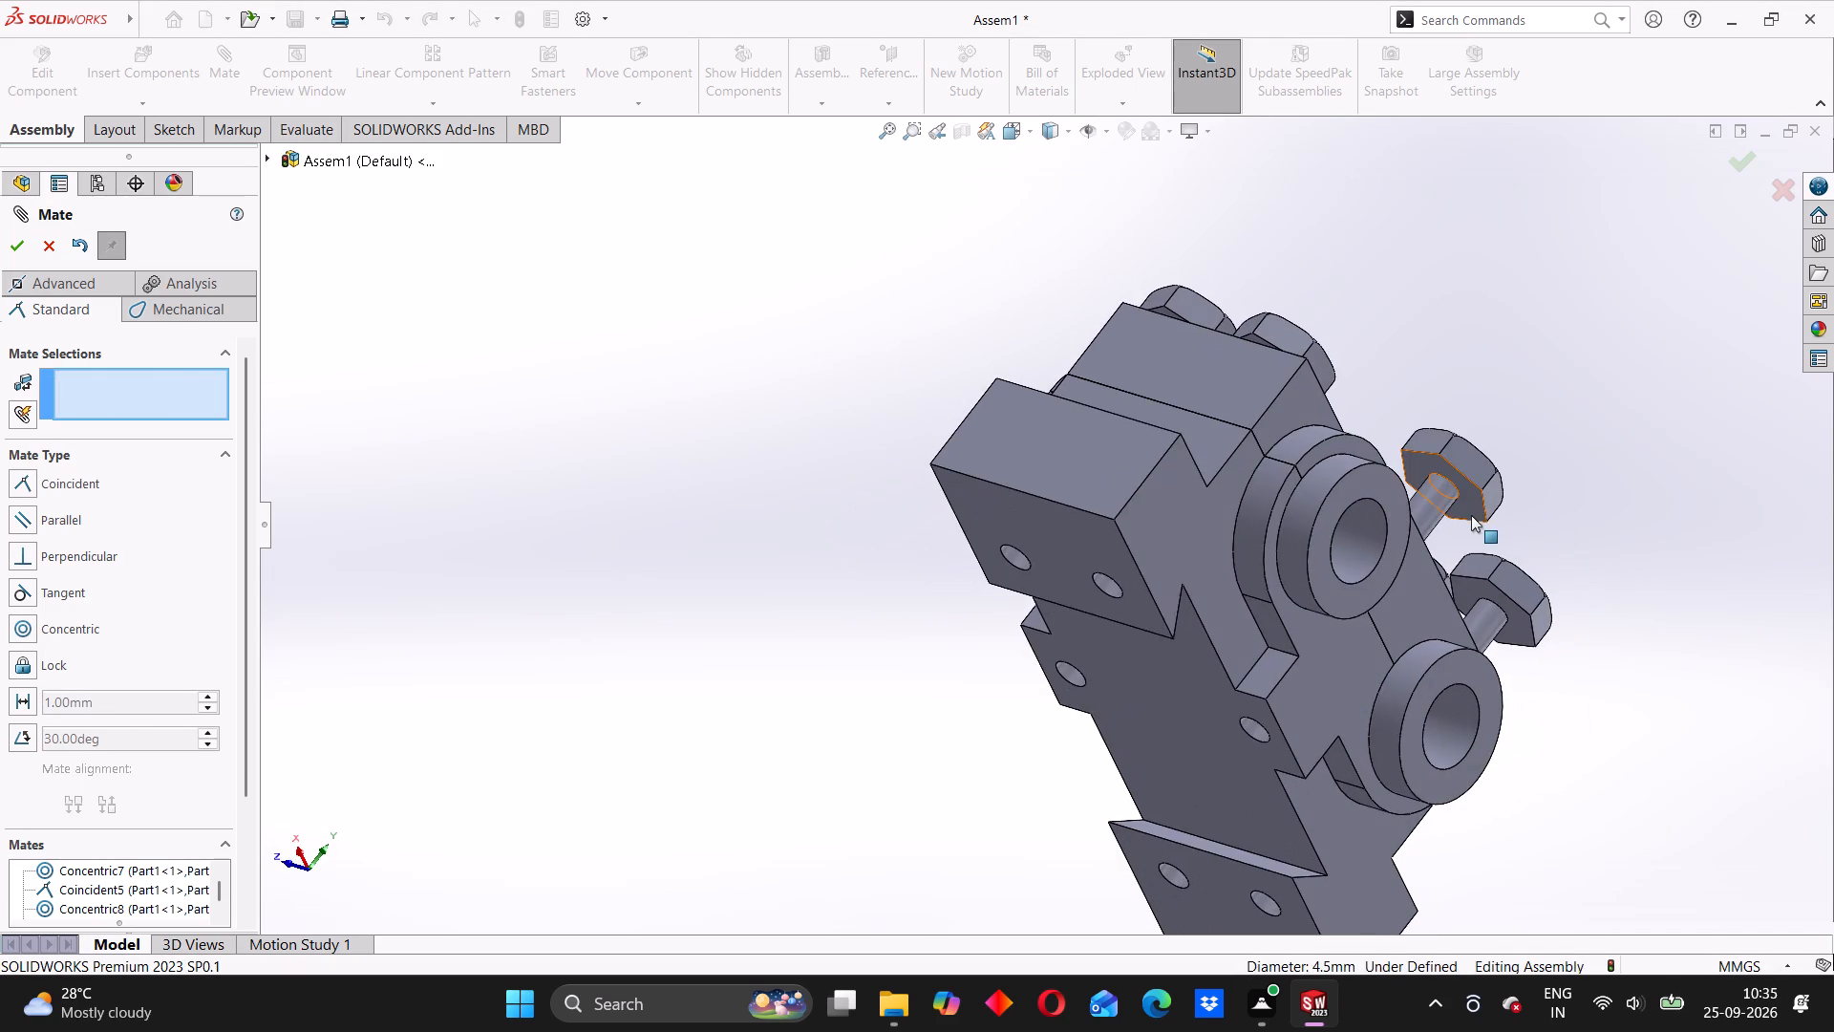
{"action": "scroll", "coordinate": [1471, 513], "scroll_direction": "down", "scroll_amount": 1}
{"action": "left_click", "coordinate": [1437, 499]}
{"action": "middle_click_drag", "start_coordinate": [1501, 593], "coordinate": [1371, 702]}
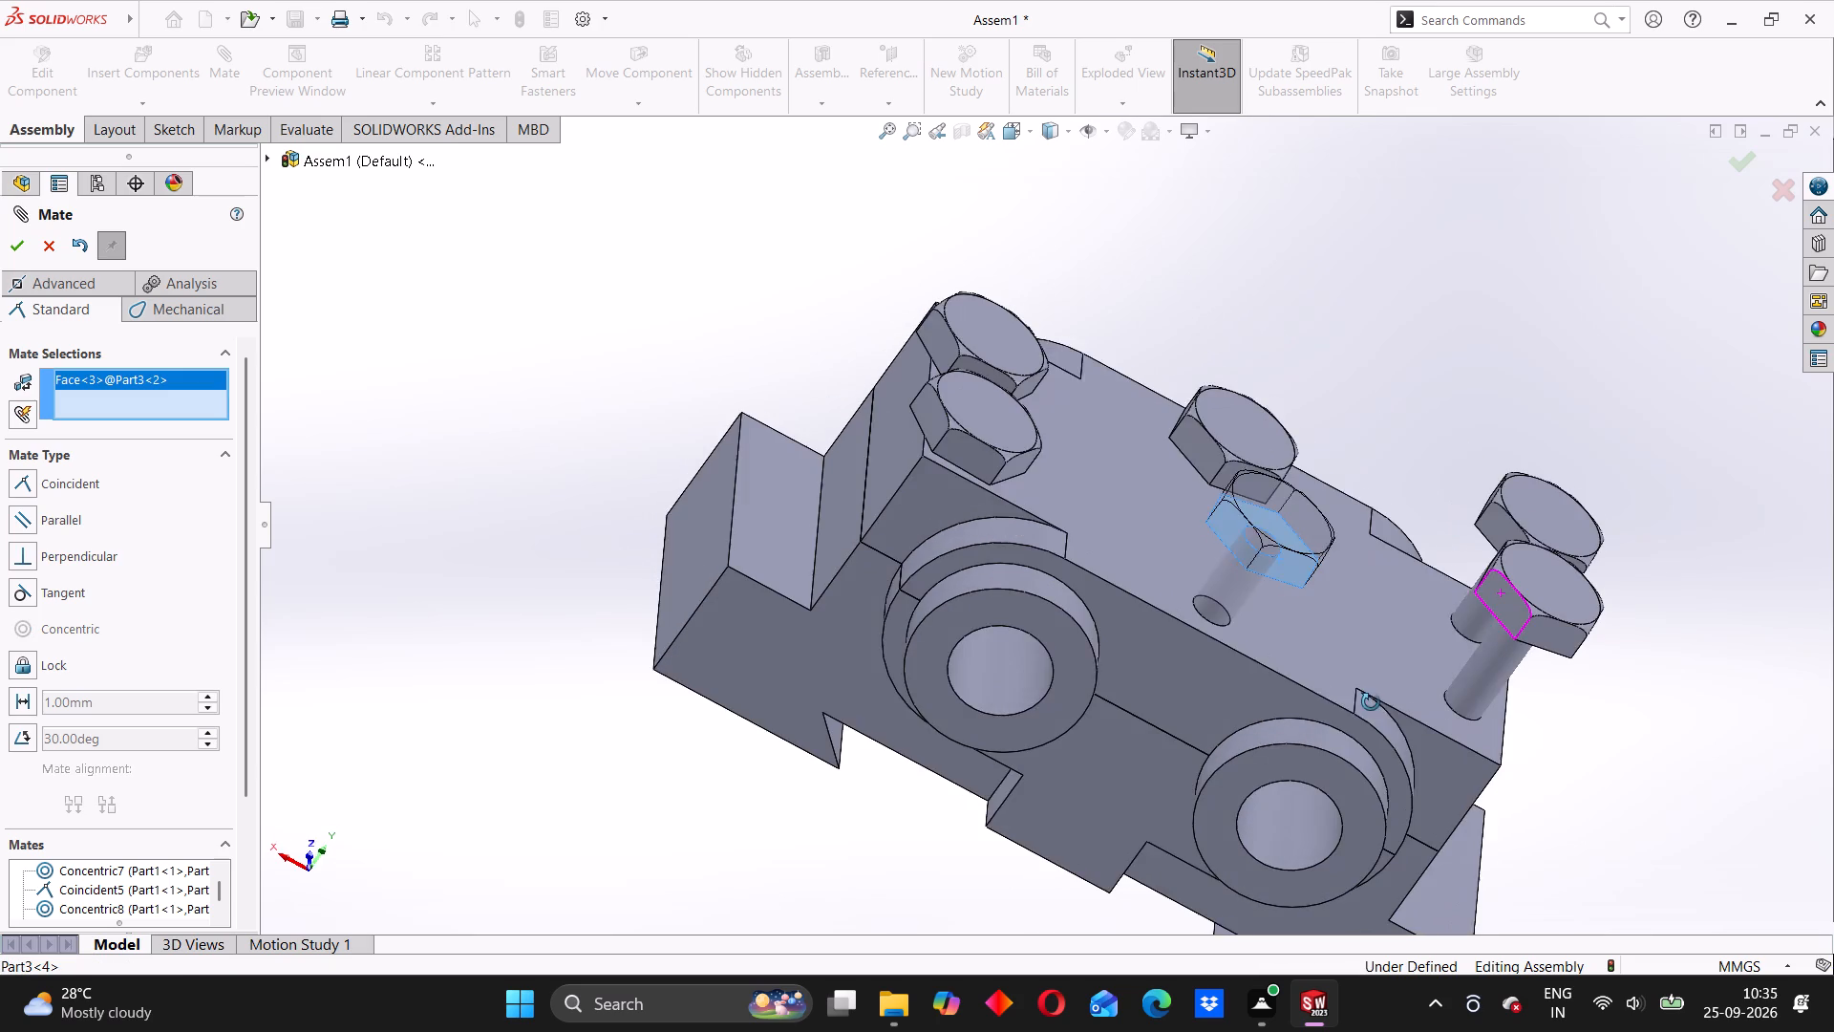
{"action": "middle_click_drag", "start_coordinate": [1371, 702], "coordinate": [1370, 704]}
{"action": "left_click", "coordinate": [1272, 650]}
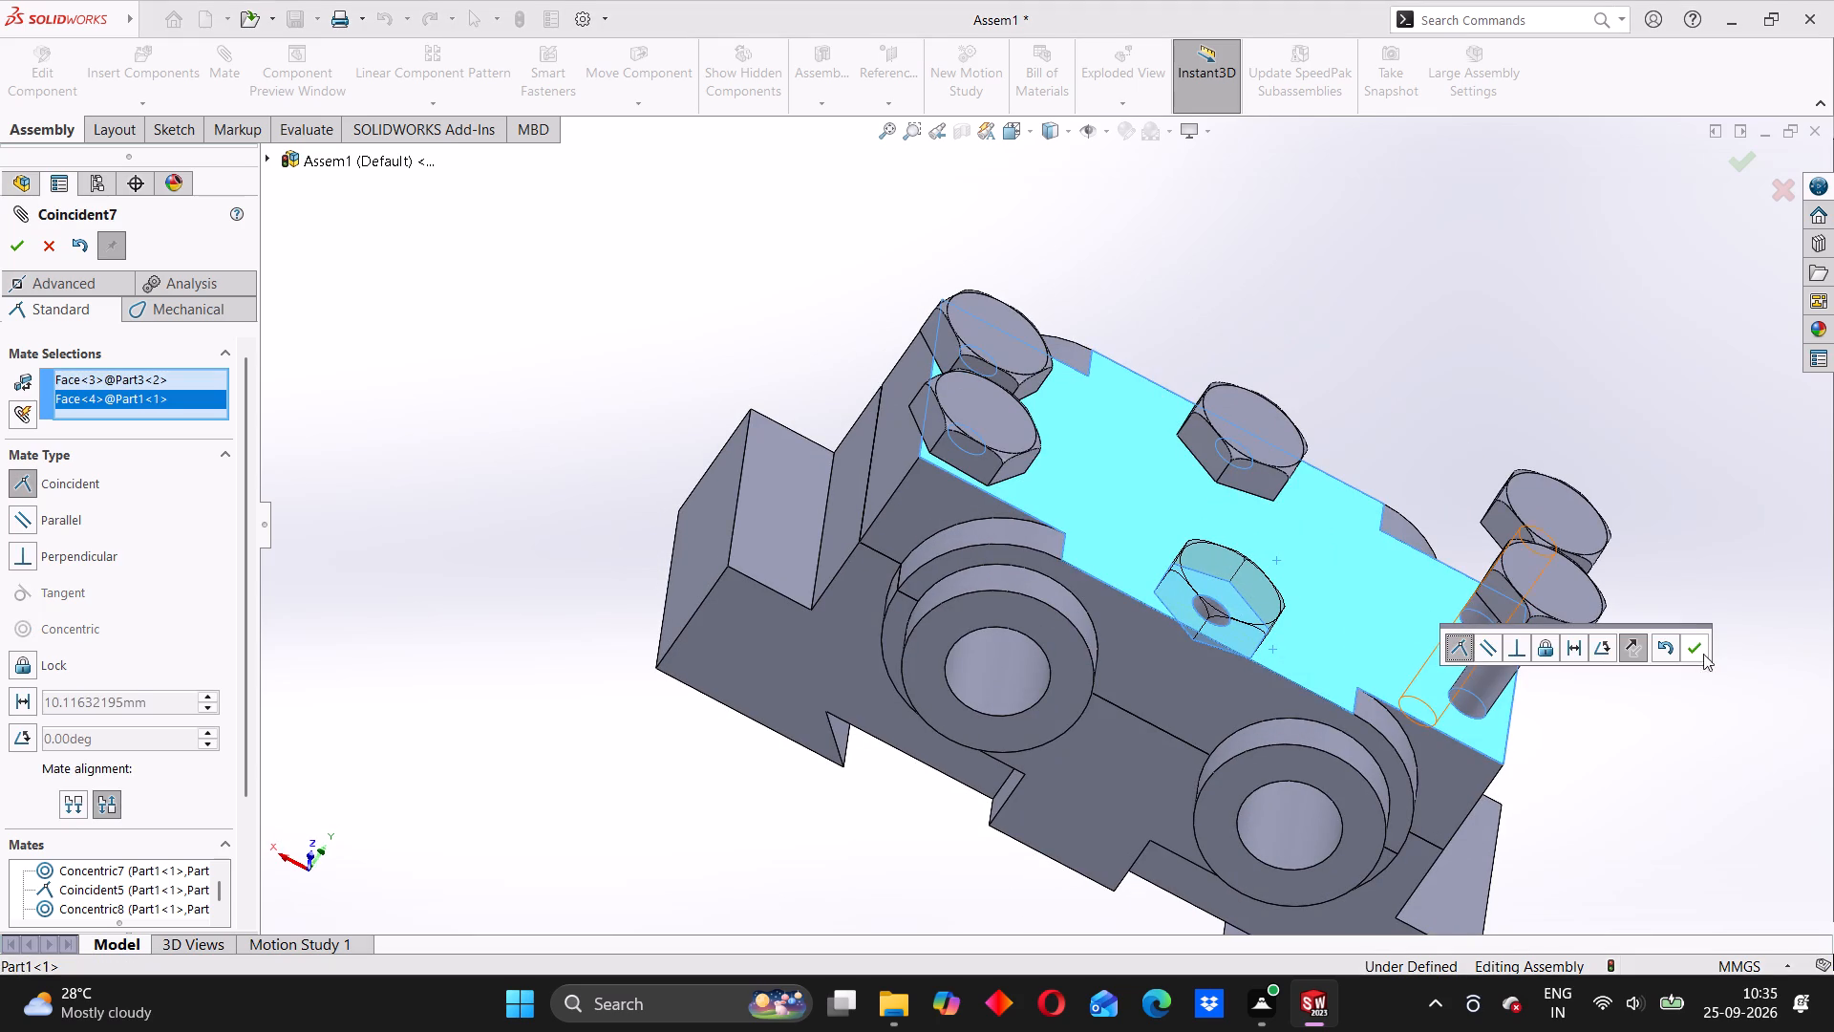
{"action": "left_click", "coordinate": [1689, 644]}
Seat the Part3<4> bolt by making its hex head's underside coincident with Part1's top face.
{"action": "middle_click_drag", "start_coordinate": [1590, 736], "coordinate": [1685, 592]}
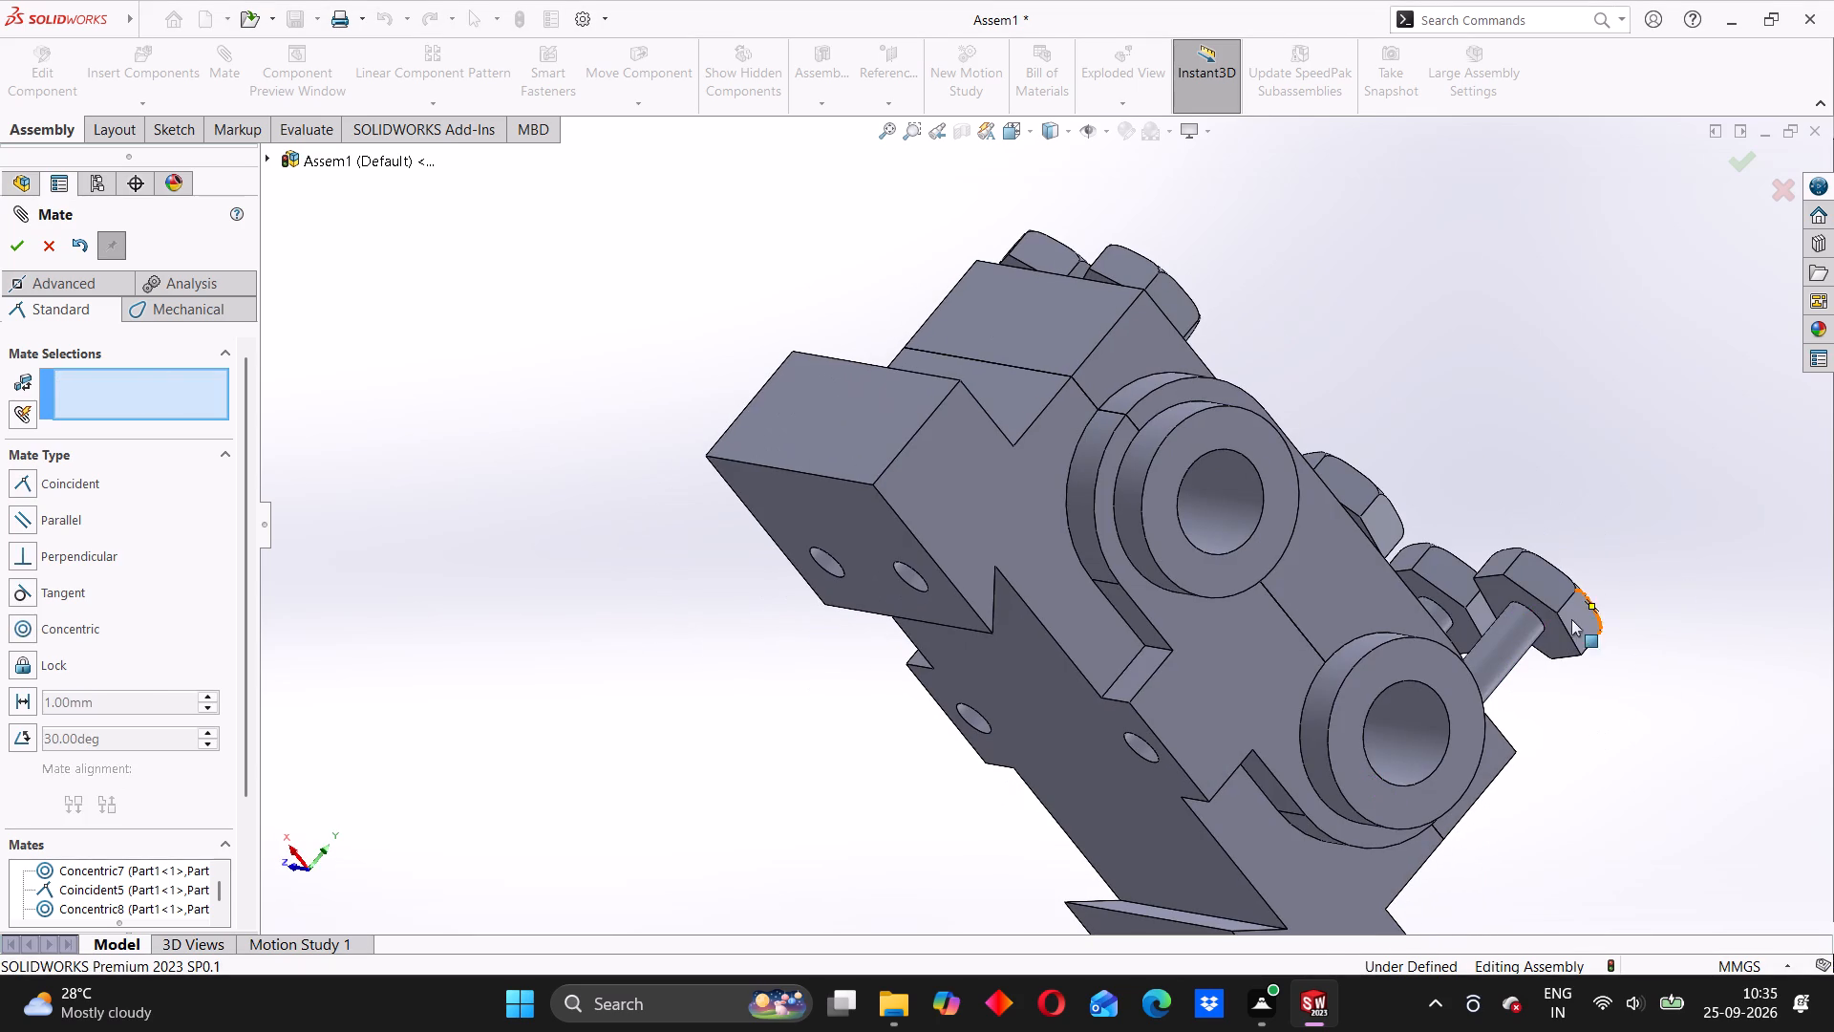
{"action": "left_click", "coordinate": [1552, 629]}
{"action": "middle_click_drag", "start_coordinate": [1572, 675], "coordinate": [1476, 791]}
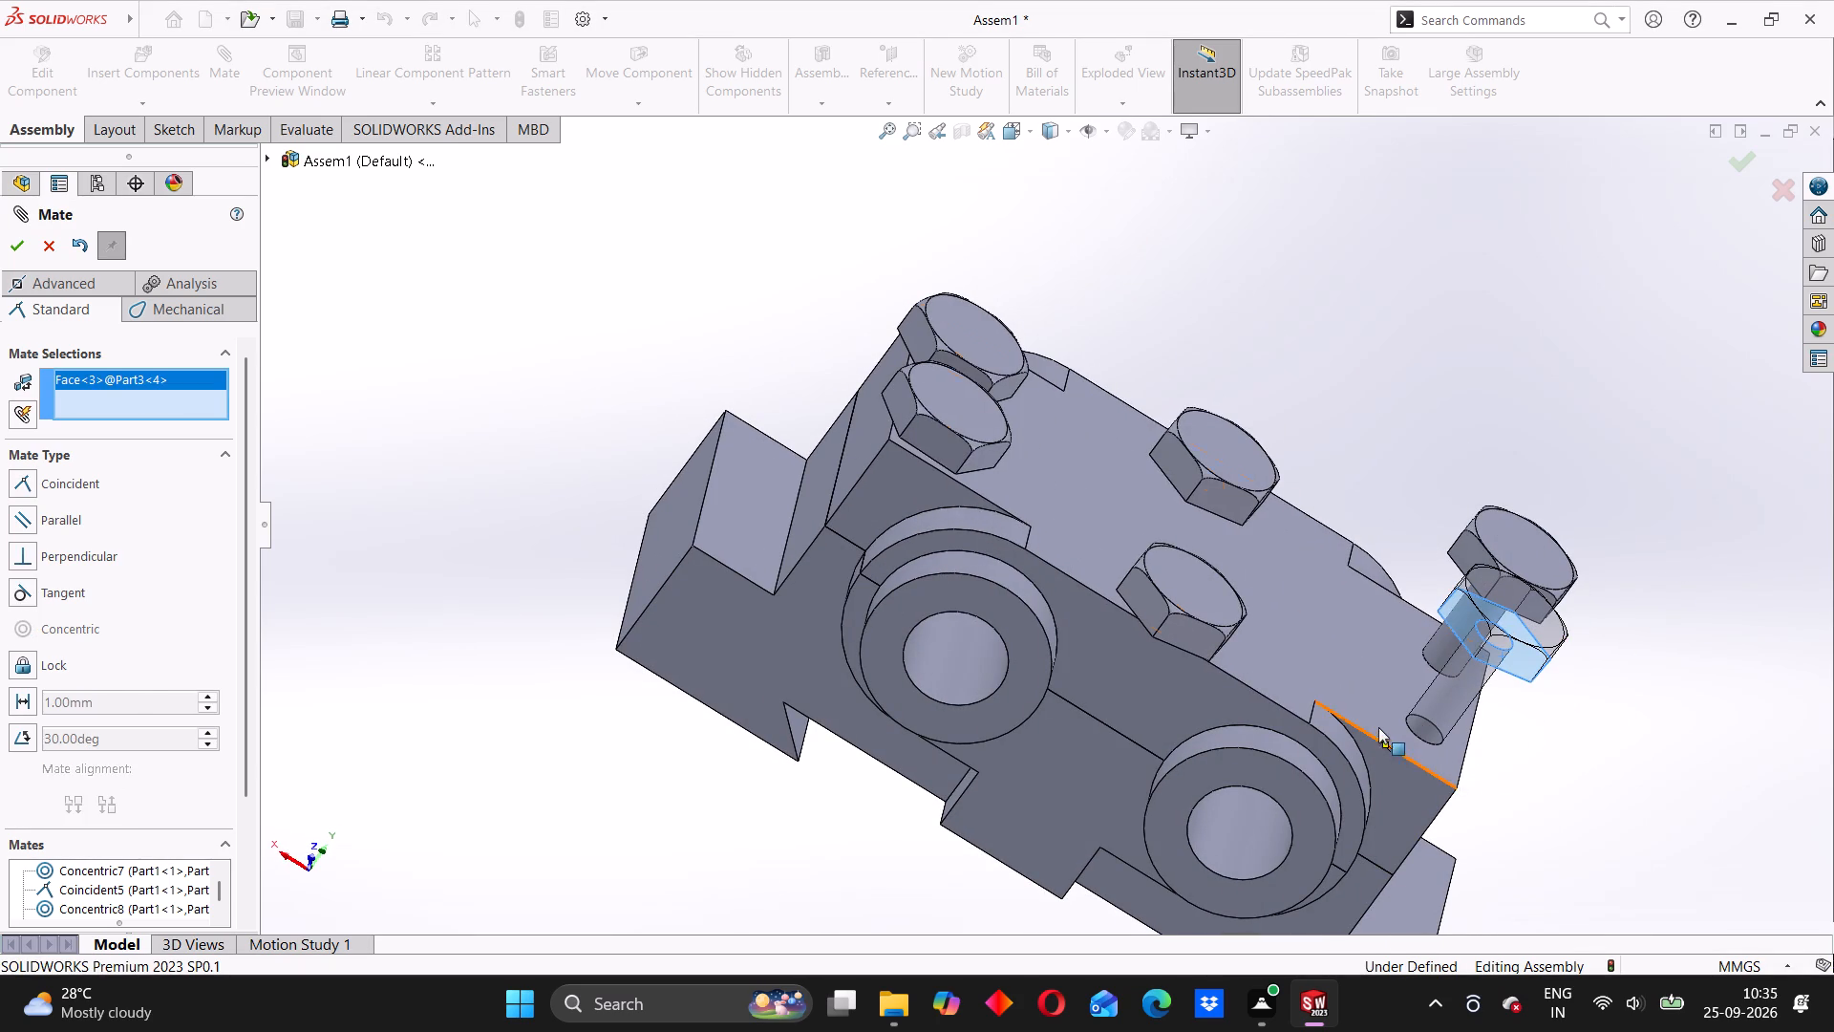
{"action": "left_click", "coordinate": [1378, 727]}
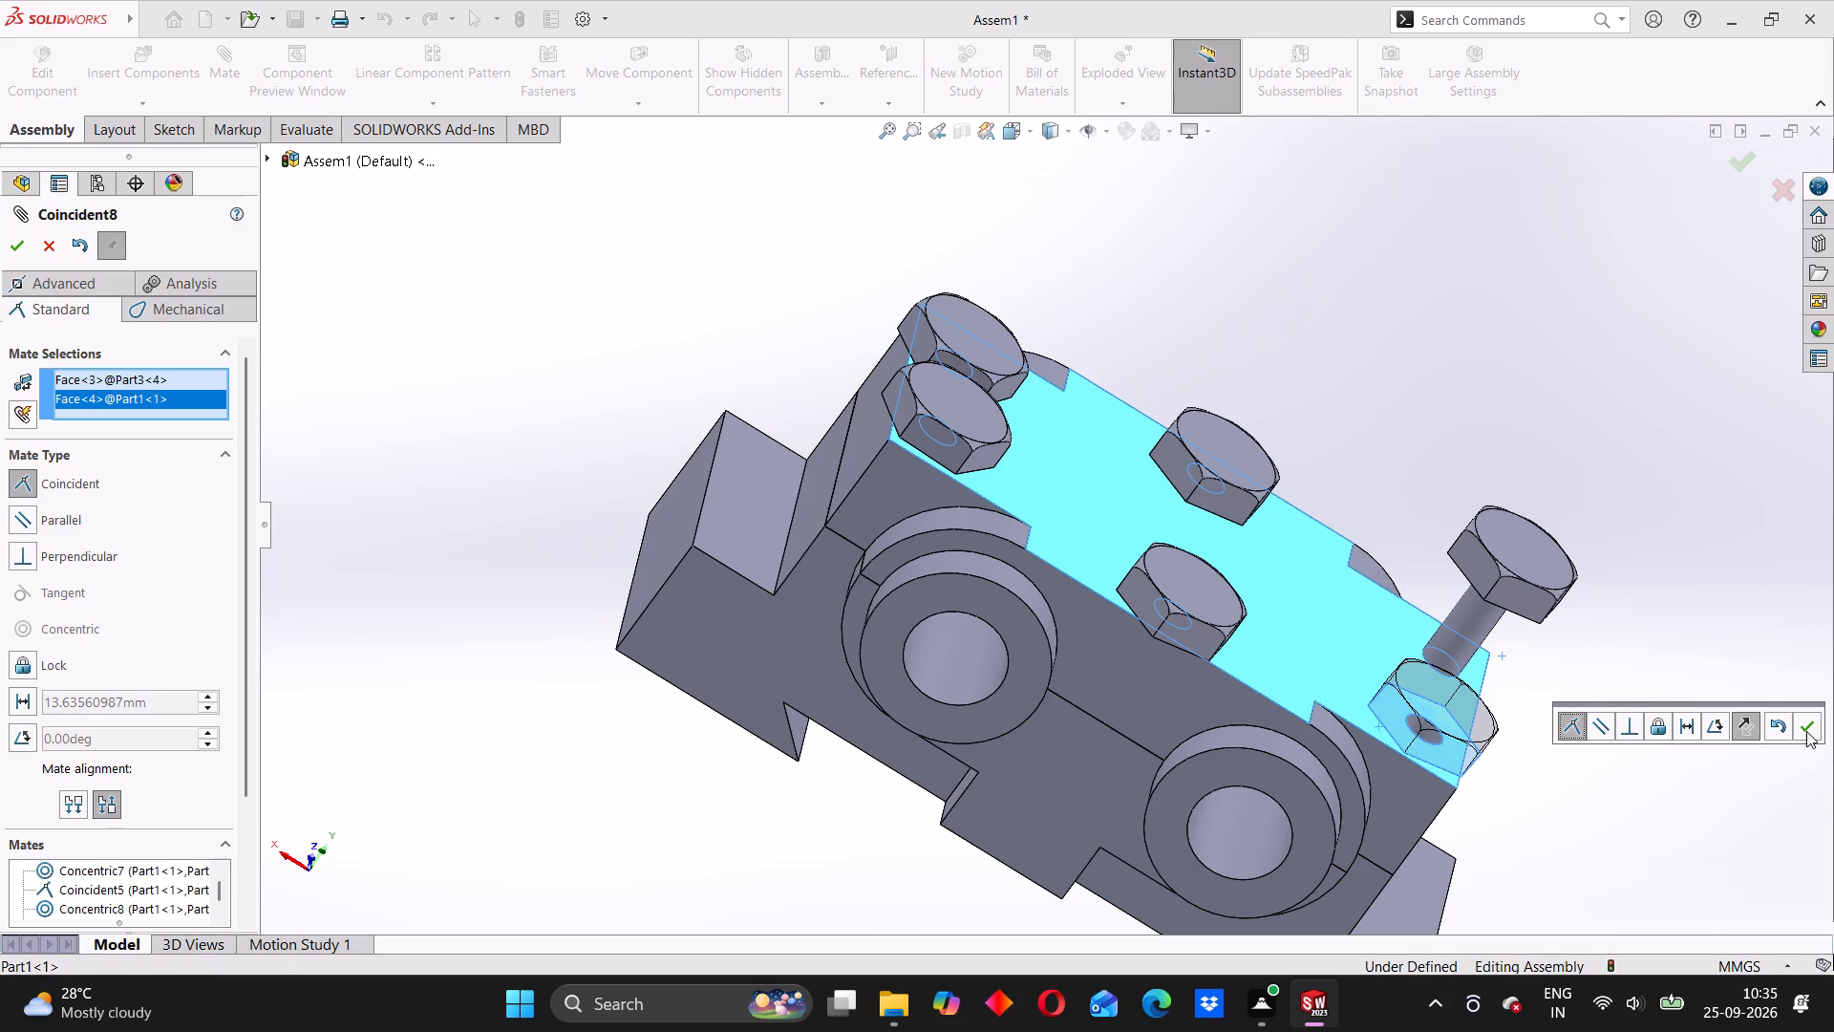
{"action": "left_click", "coordinate": [1806, 731]}
Seat the last raised bolt, Part3<3>, with a coincident mate between its head's underside and Part1's top face, and finish mating.
{"action": "middle_click_drag", "start_coordinate": [1517, 679], "coordinate": [1620, 646]}
{"action": "left_click", "coordinate": [1575, 593]}
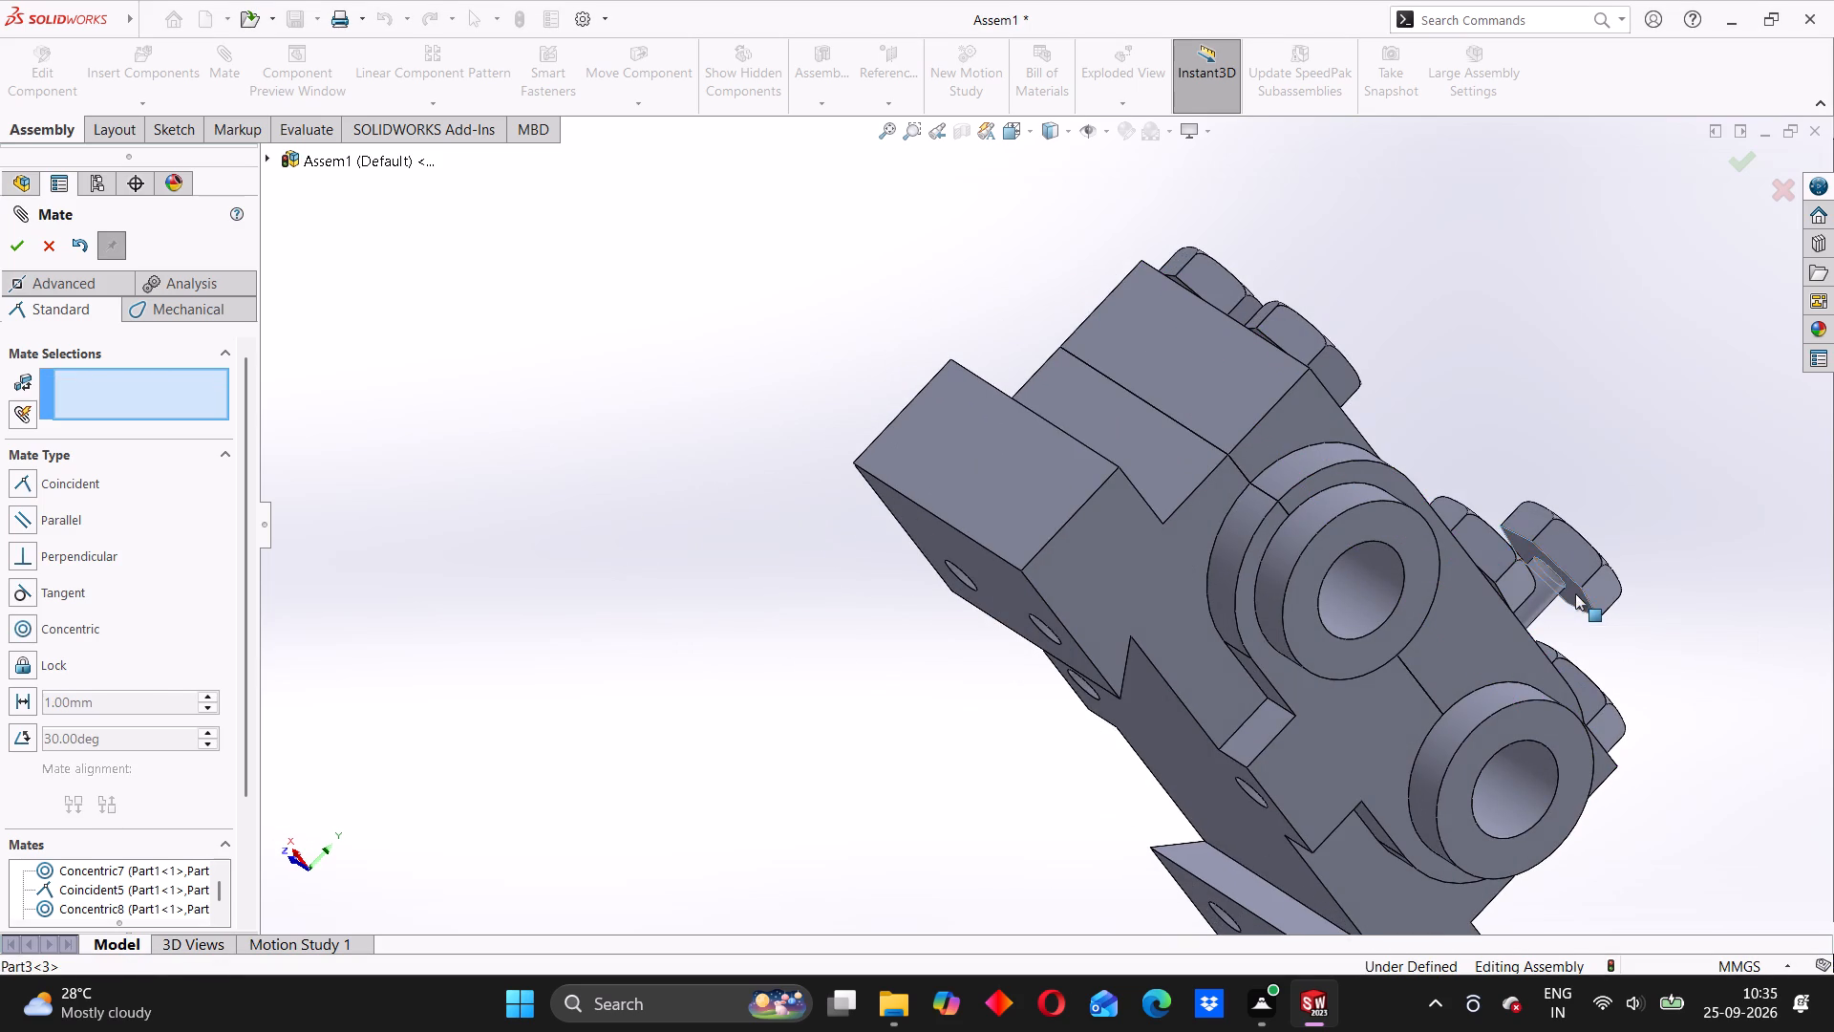
{"action": "middle_click_drag", "start_coordinate": [1631, 643], "coordinate": [1516, 738]}
{"action": "left_click", "coordinate": [1483, 630]}
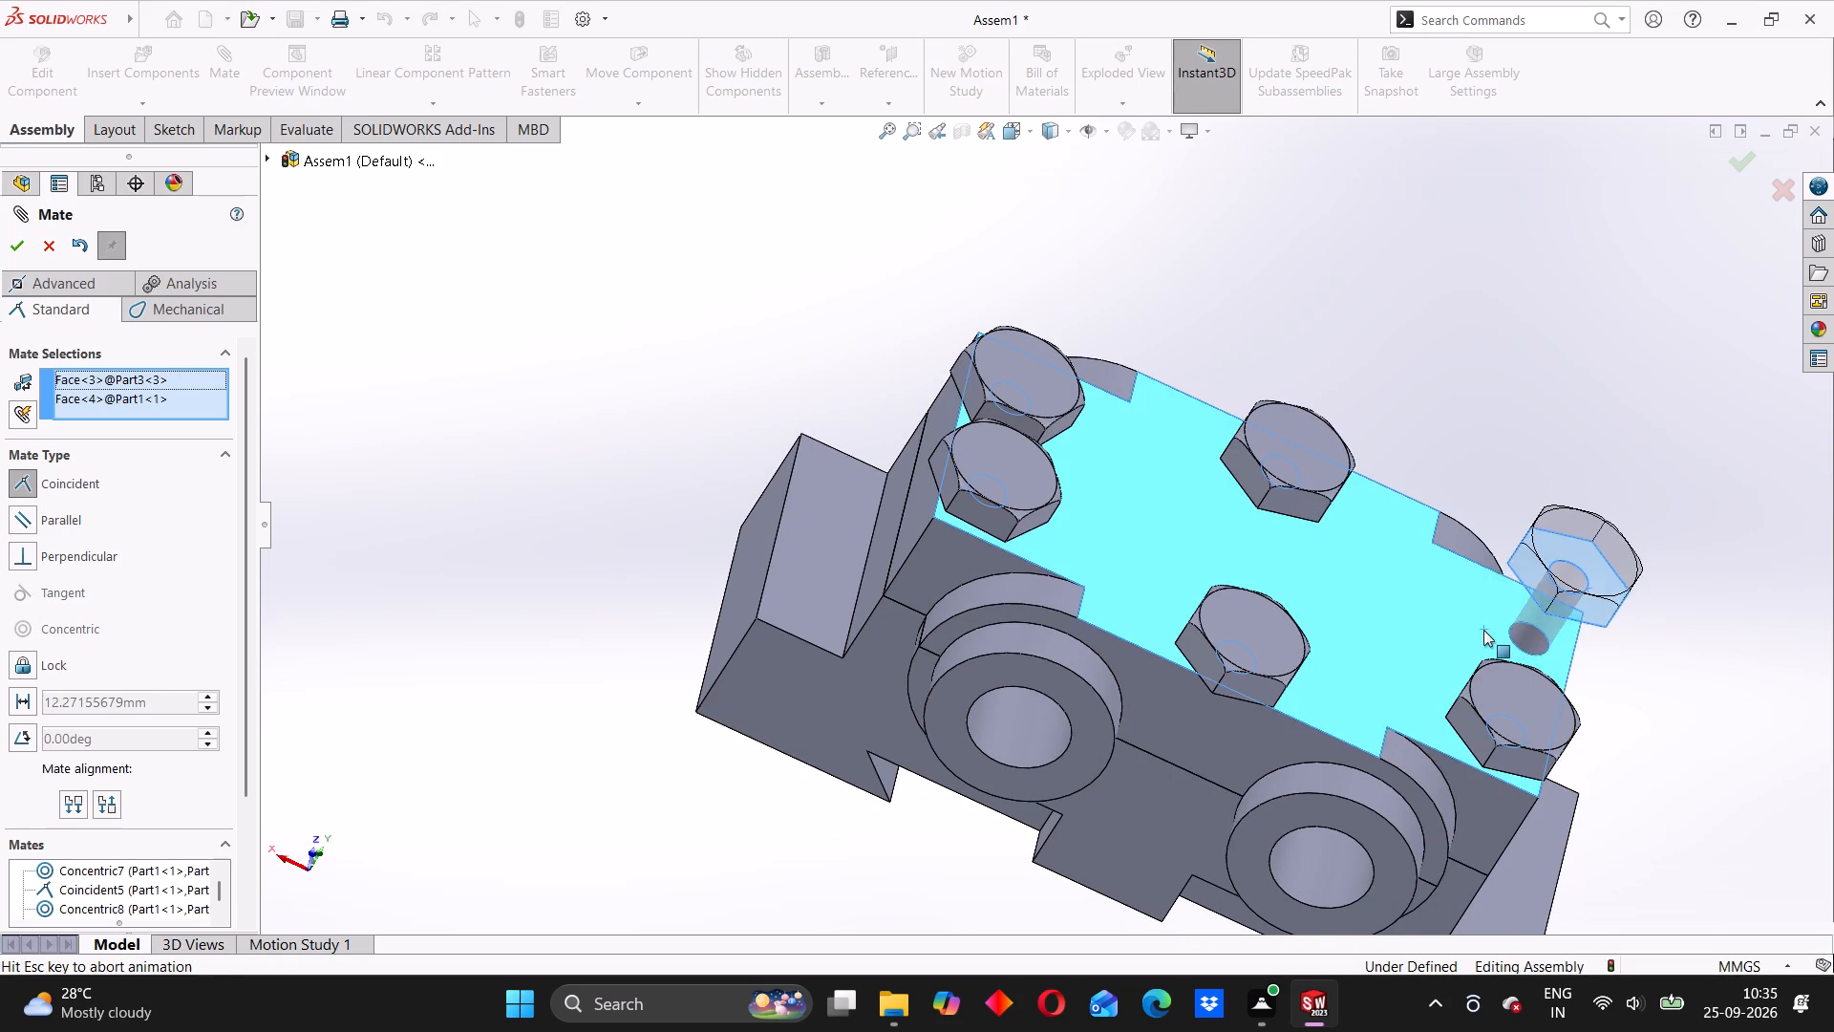
{"action": "scroll", "coordinate": [1652, 680], "scroll_direction": "up", "scroll_amount": 2}
{"action": "left_click", "coordinate": [1811, 704]}
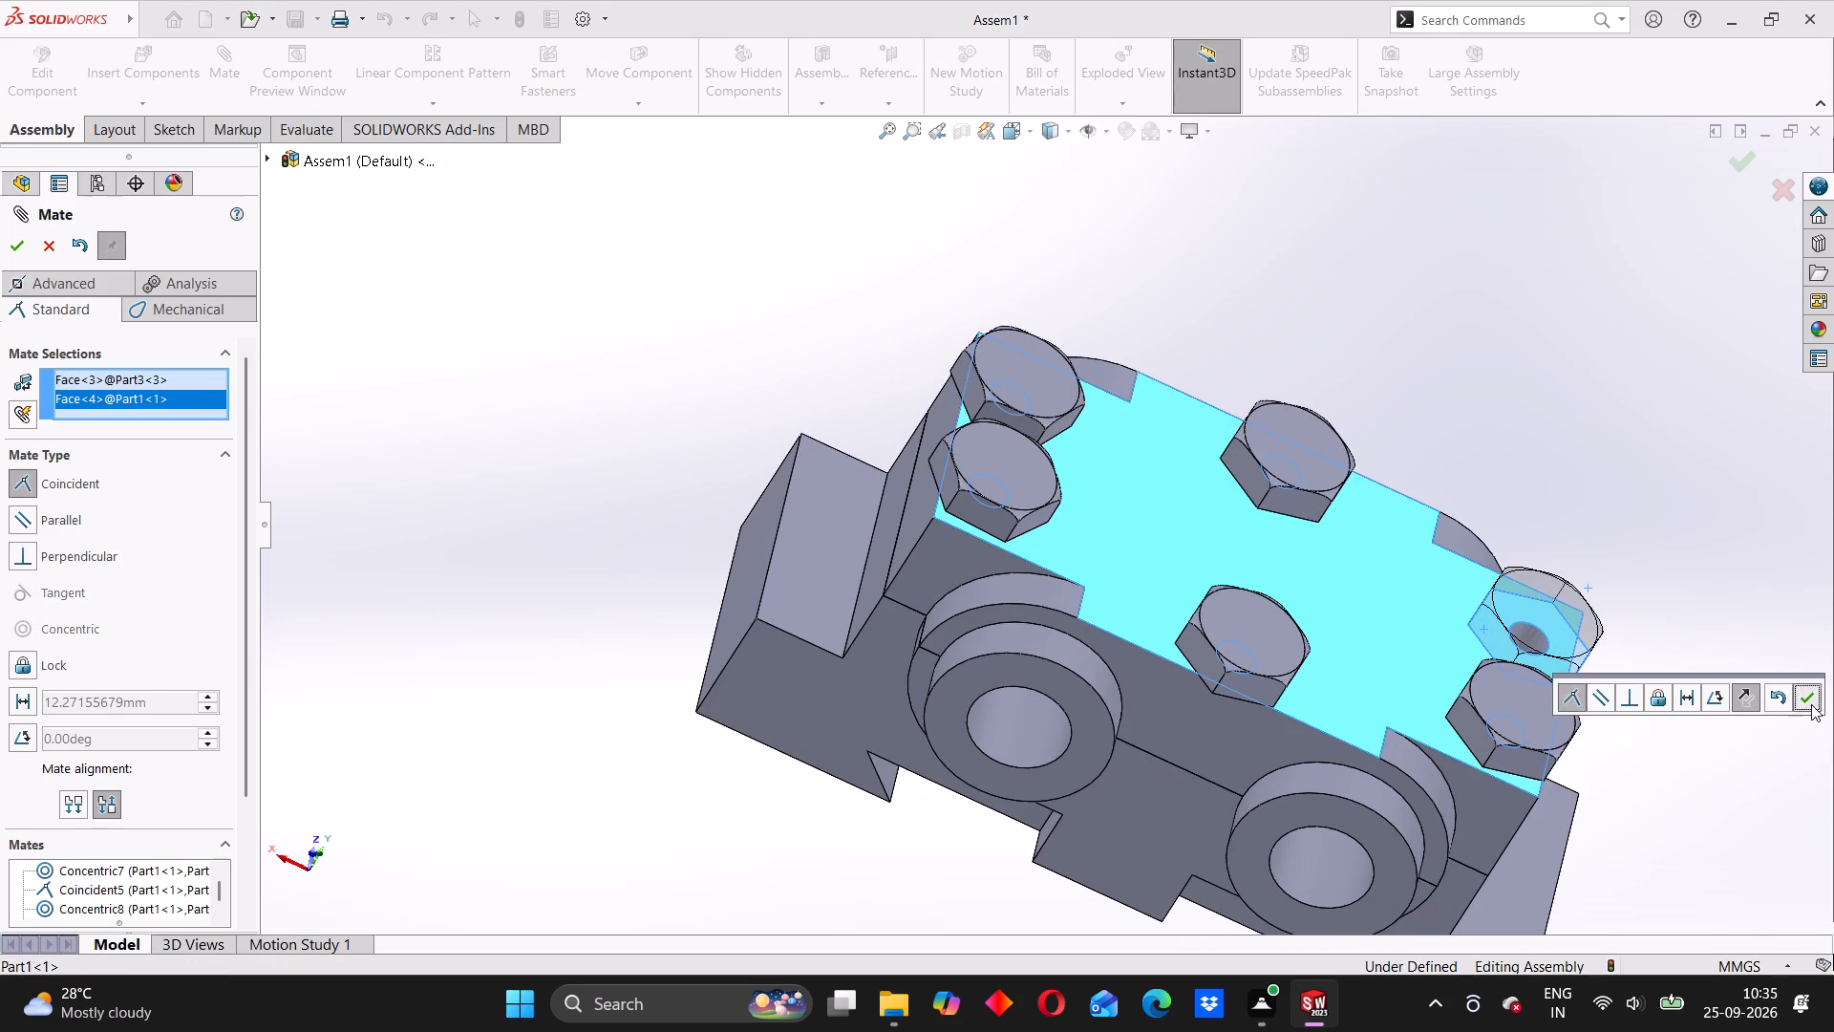
{"action": "scroll", "coordinate": [1194, 494], "scroll_direction": "up", "scroll_amount": 3}
{"action": "middle_click_drag", "start_coordinate": [1262, 457], "coordinate": [1033, 445]}
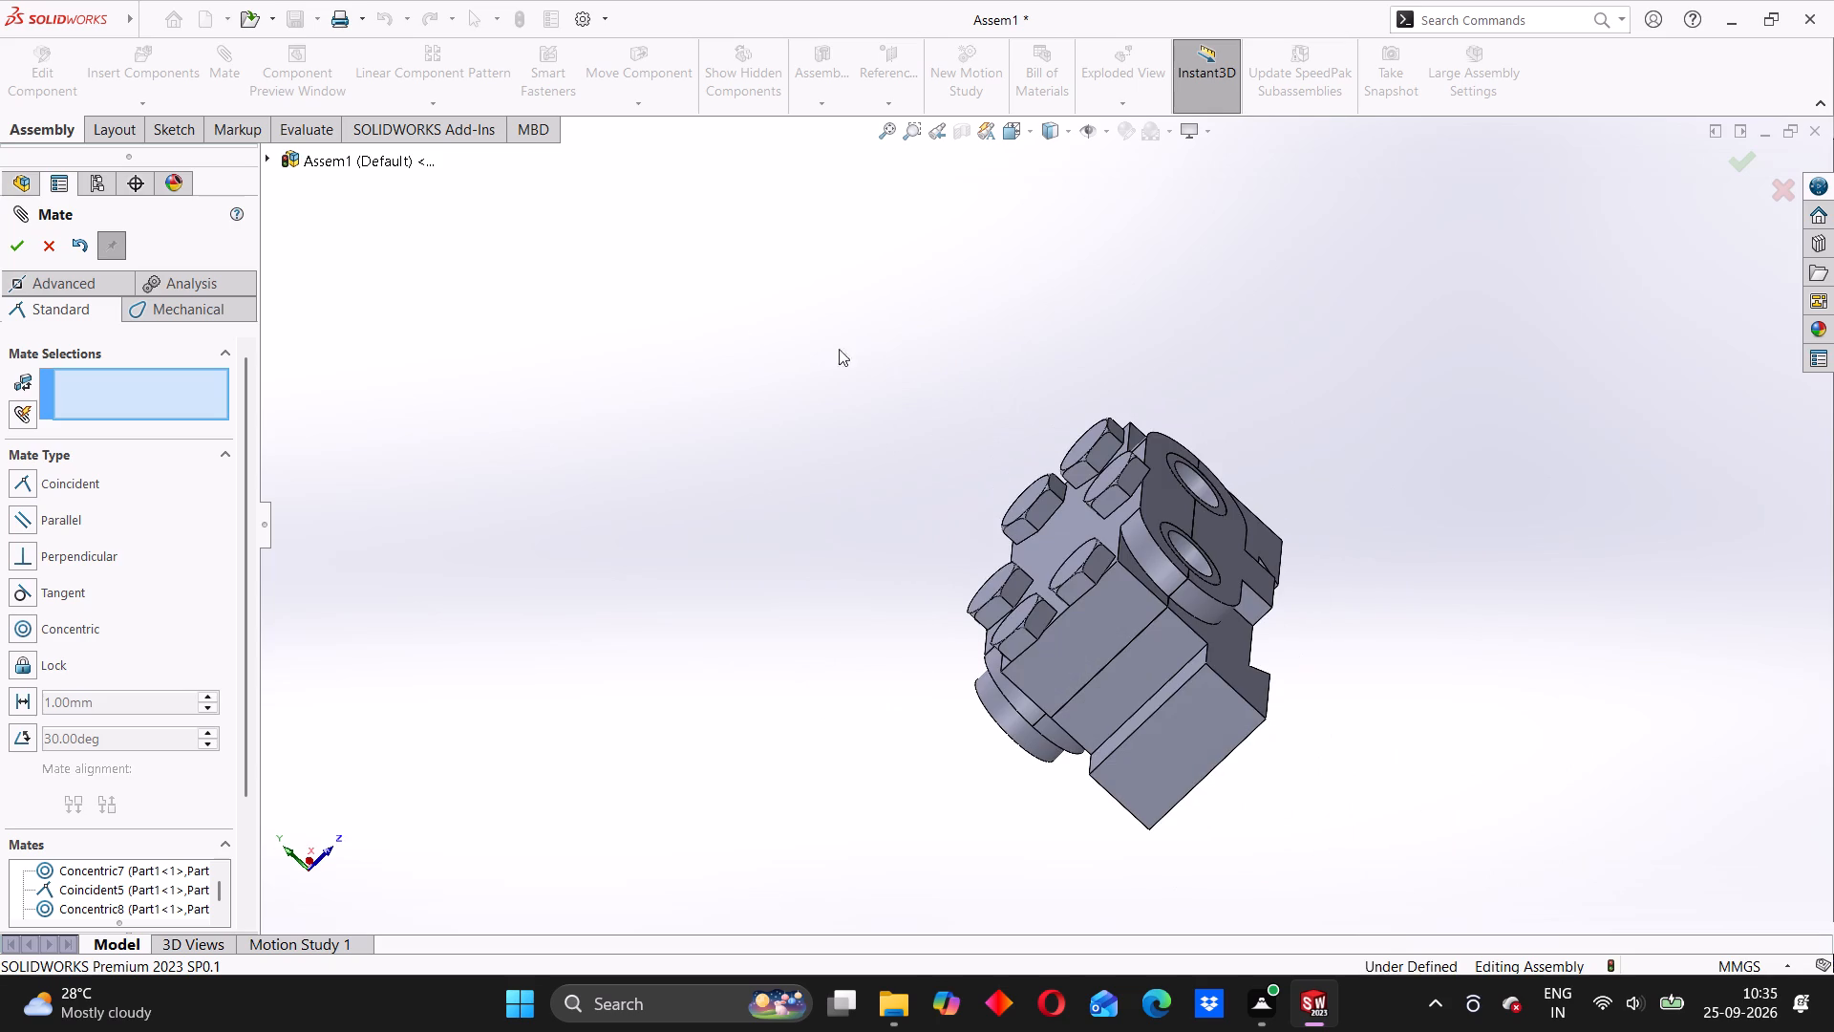
{"action": "left_click", "coordinate": [17, 246]}
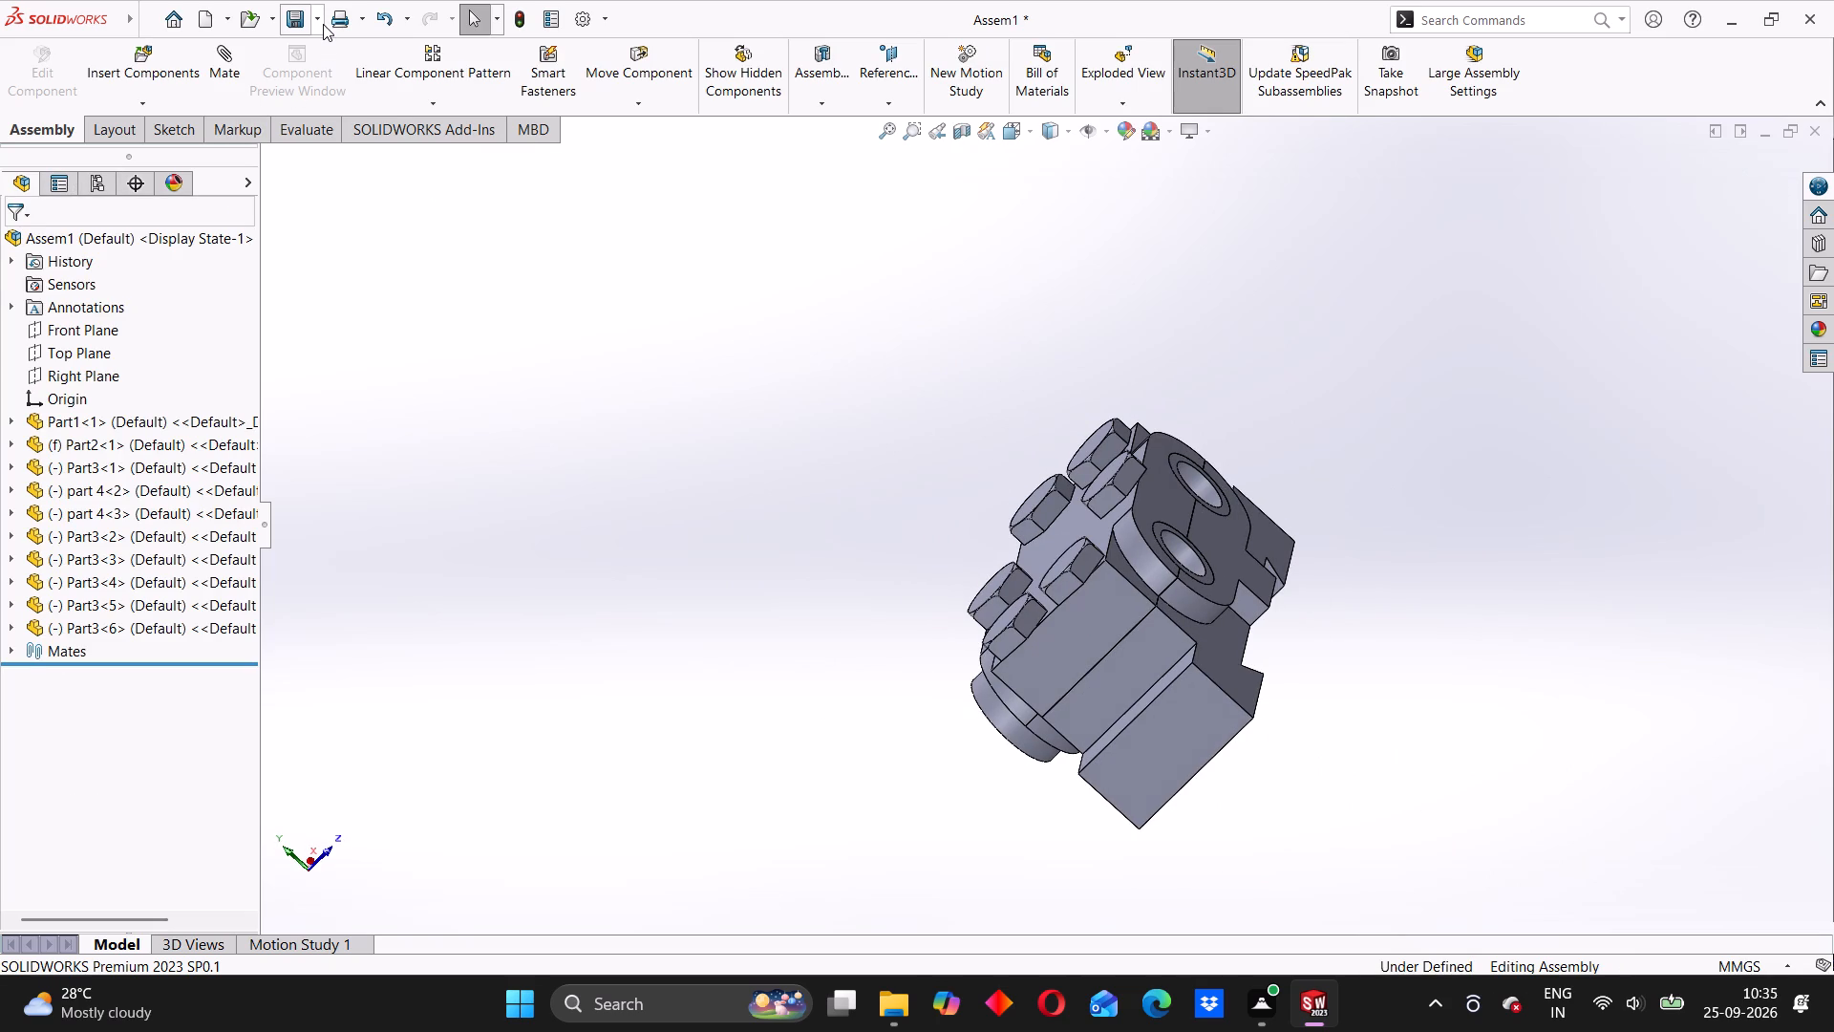
Save the assembly as Assem1 in SOLIDWORKS Assembly format in the ASSEMBLY 4 folder.
{"action": "left_click", "coordinate": [323, 24]}
{"action": "left_click", "coordinate": [331, 70]}
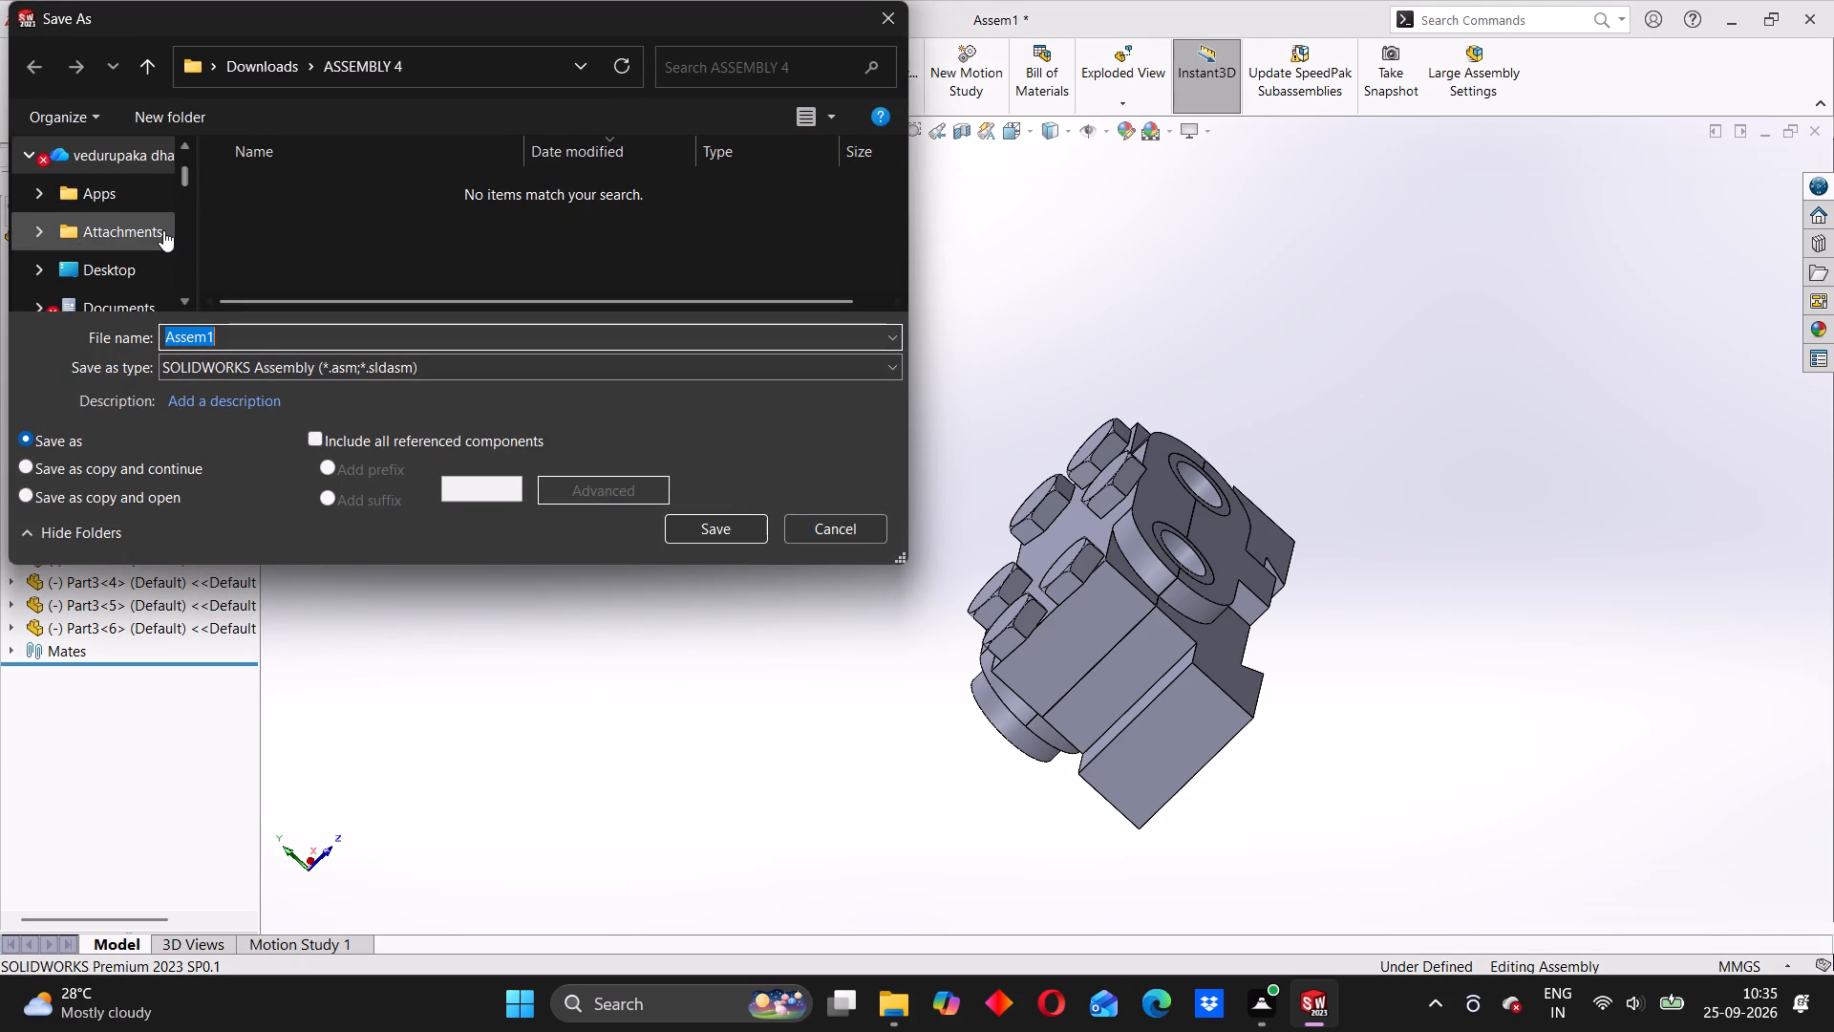
{"action": "scroll", "coordinate": [160, 231], "scroll_direction": "up", "scroll_amount": 1}
{"action": "scroll", "coordinate": [159, 231], "scroll_direction": "down", "scroll_amount": 5}
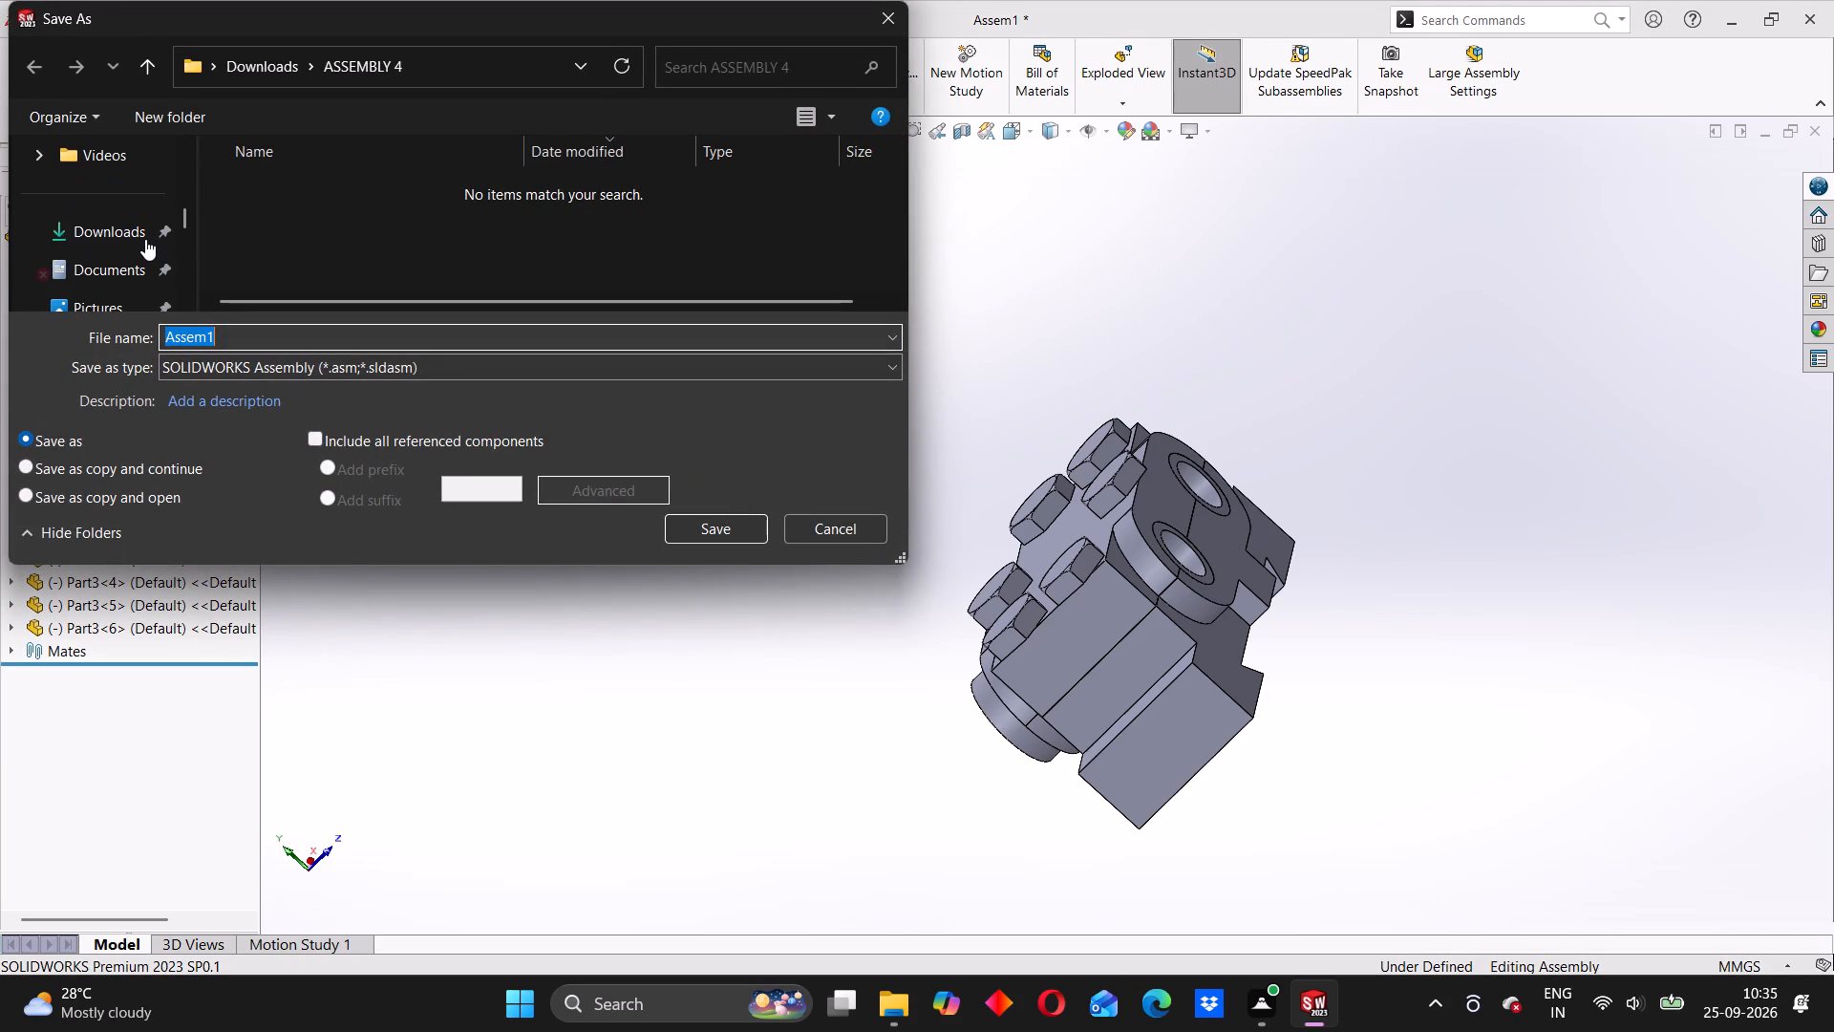
{"action": "left_click", "coordinate": [714, 524]}
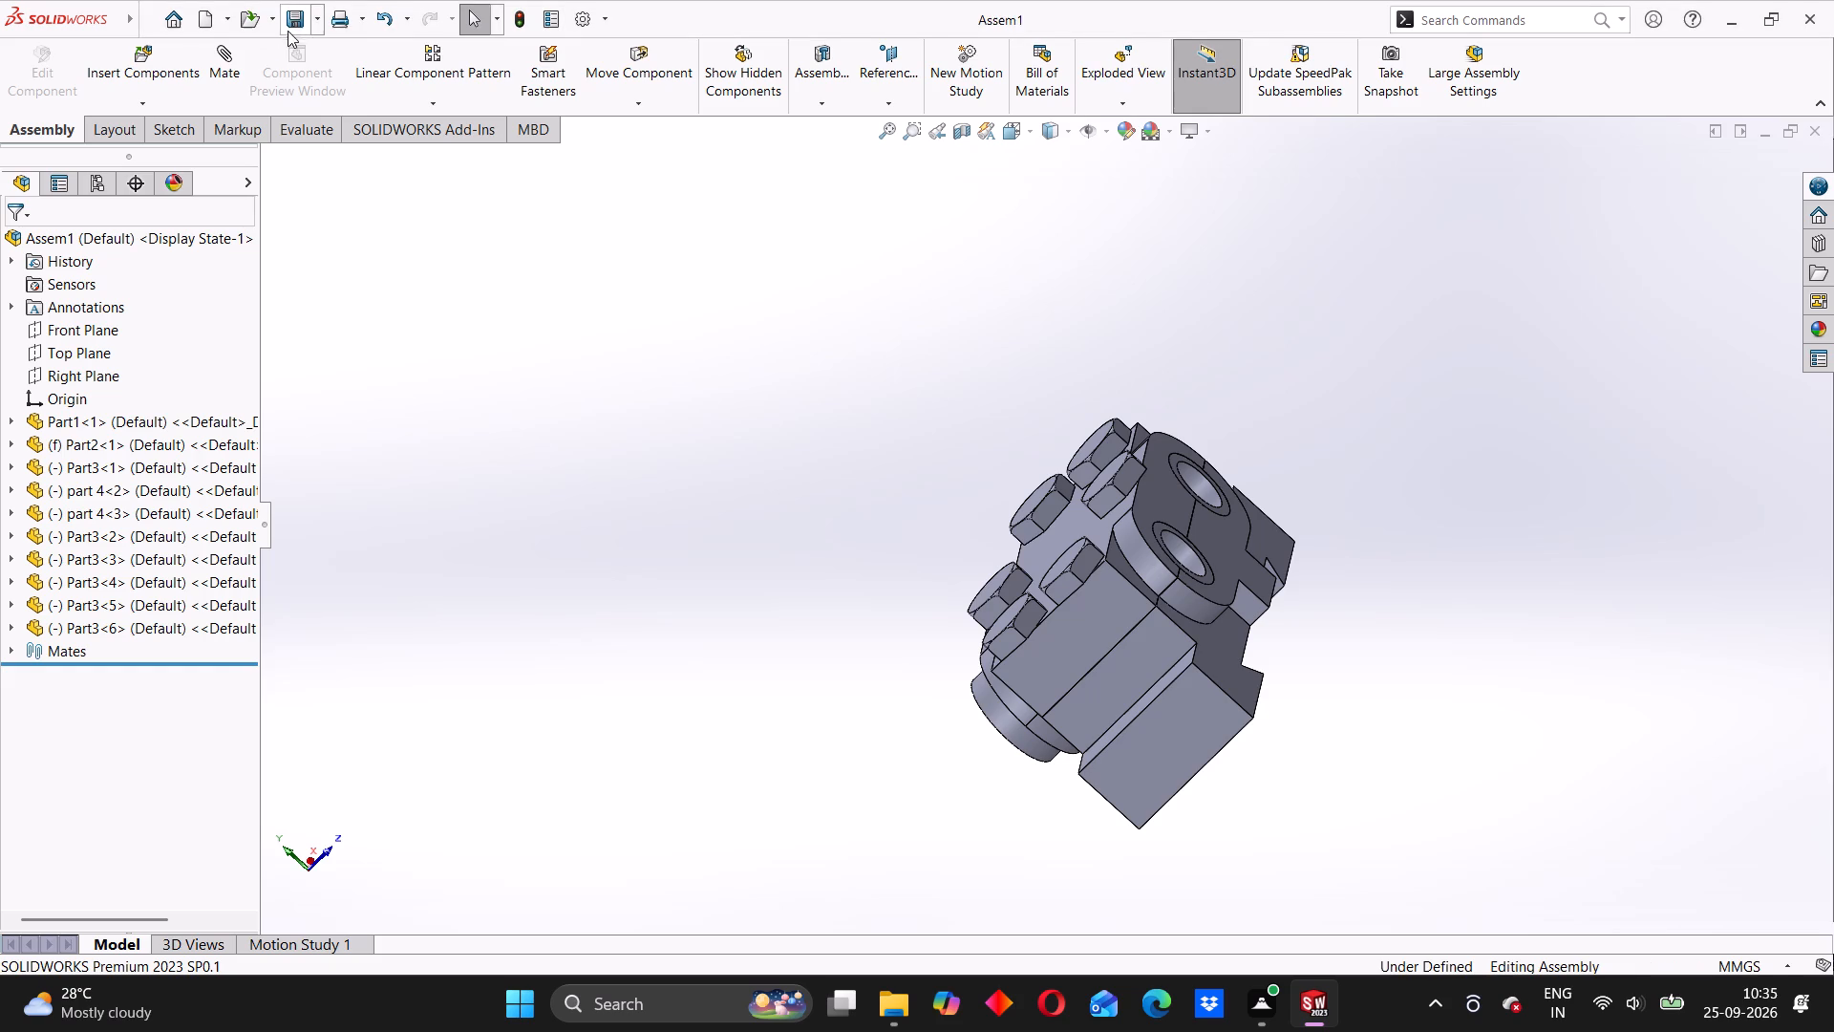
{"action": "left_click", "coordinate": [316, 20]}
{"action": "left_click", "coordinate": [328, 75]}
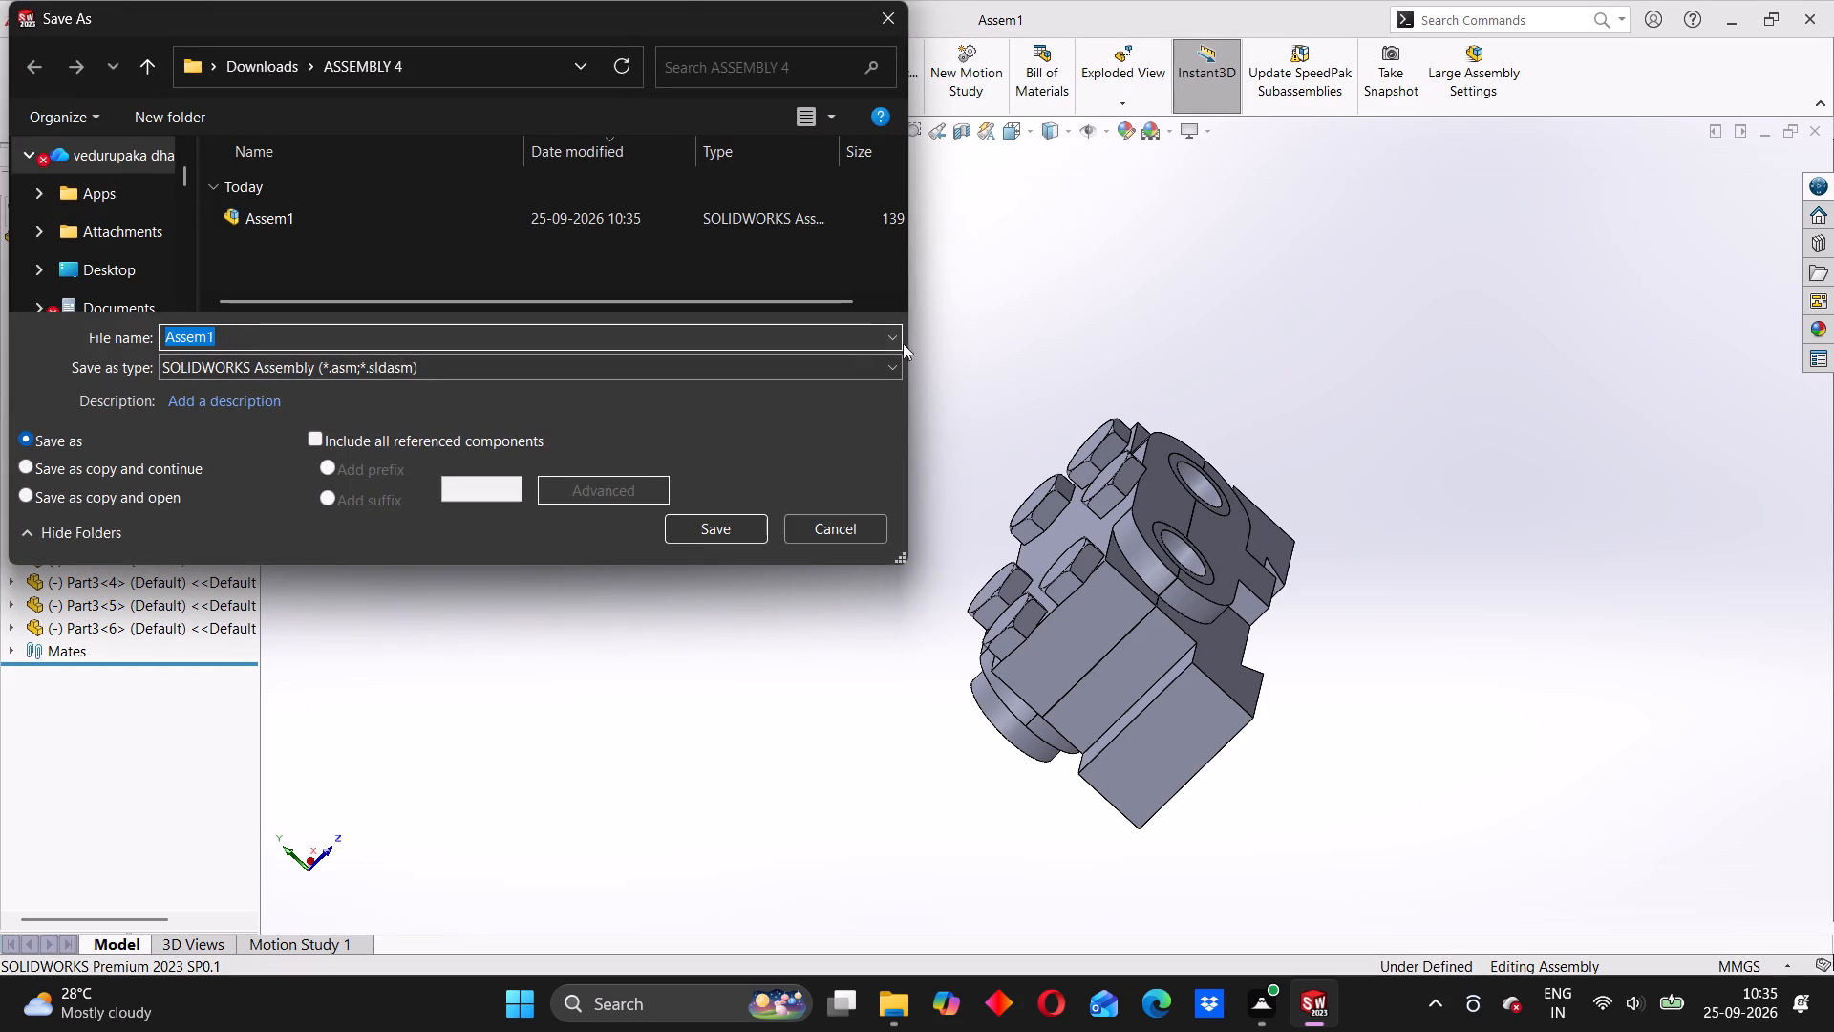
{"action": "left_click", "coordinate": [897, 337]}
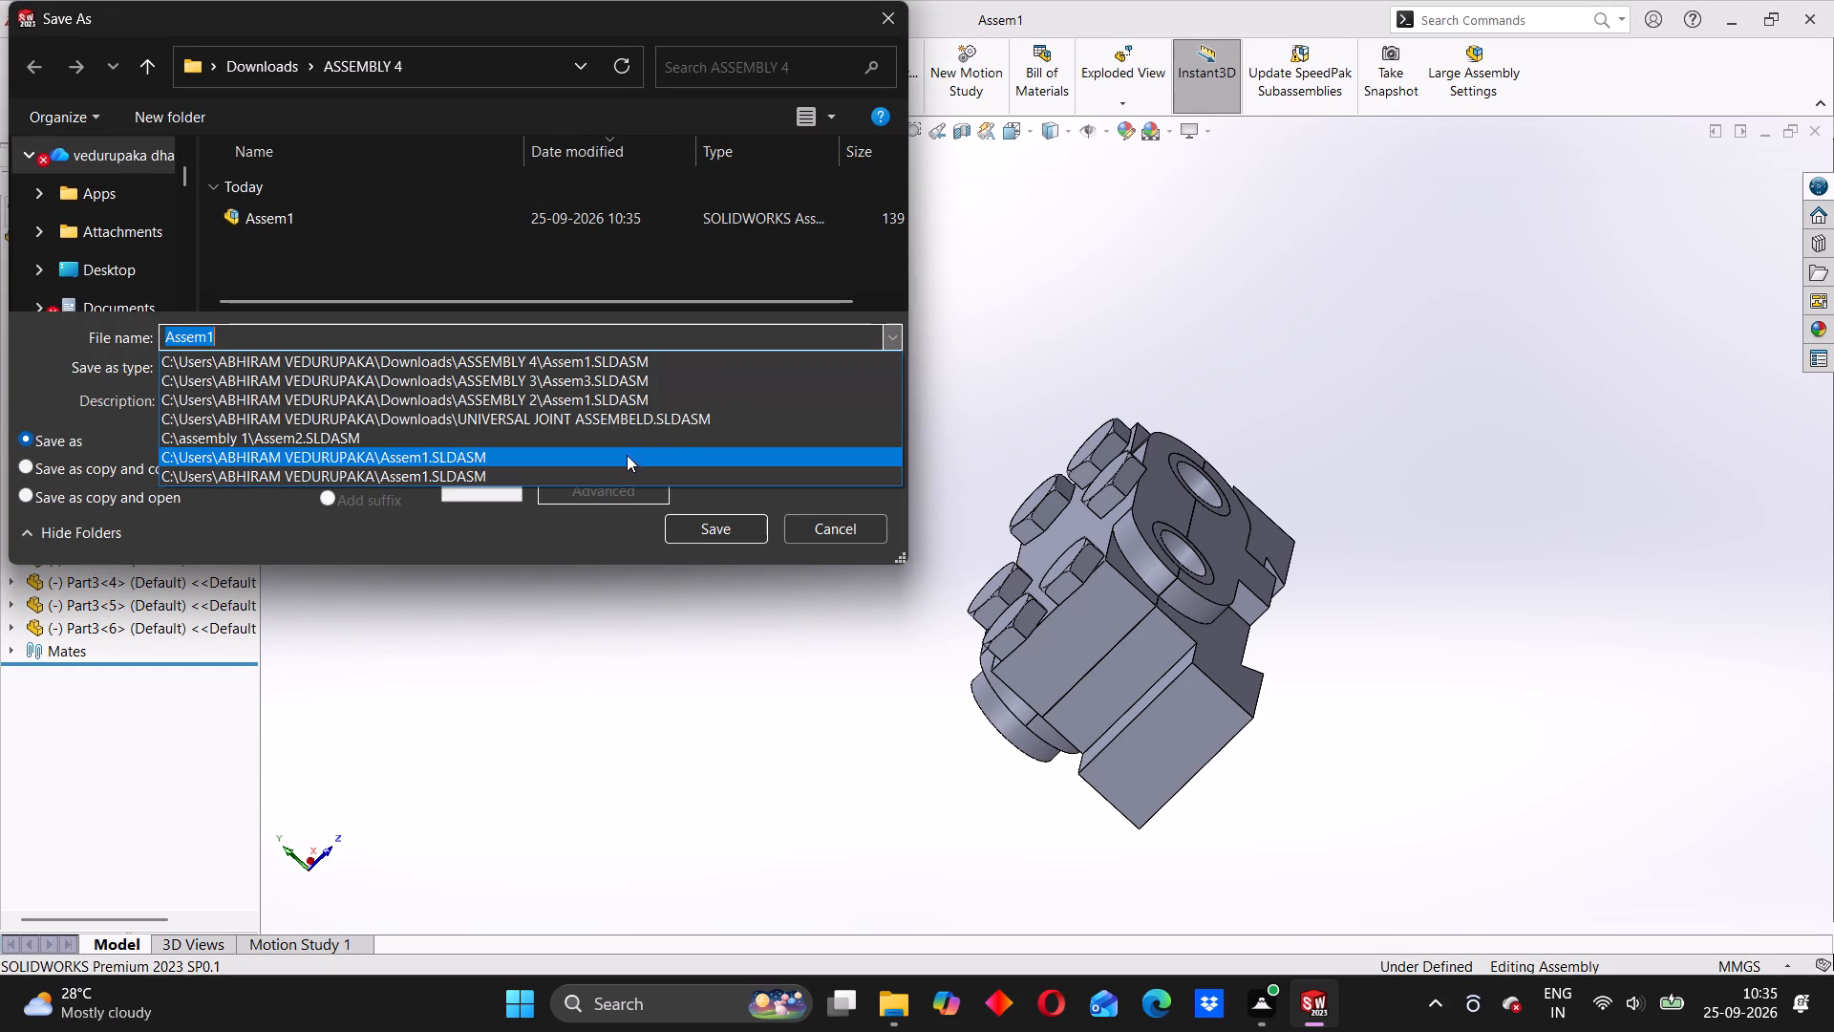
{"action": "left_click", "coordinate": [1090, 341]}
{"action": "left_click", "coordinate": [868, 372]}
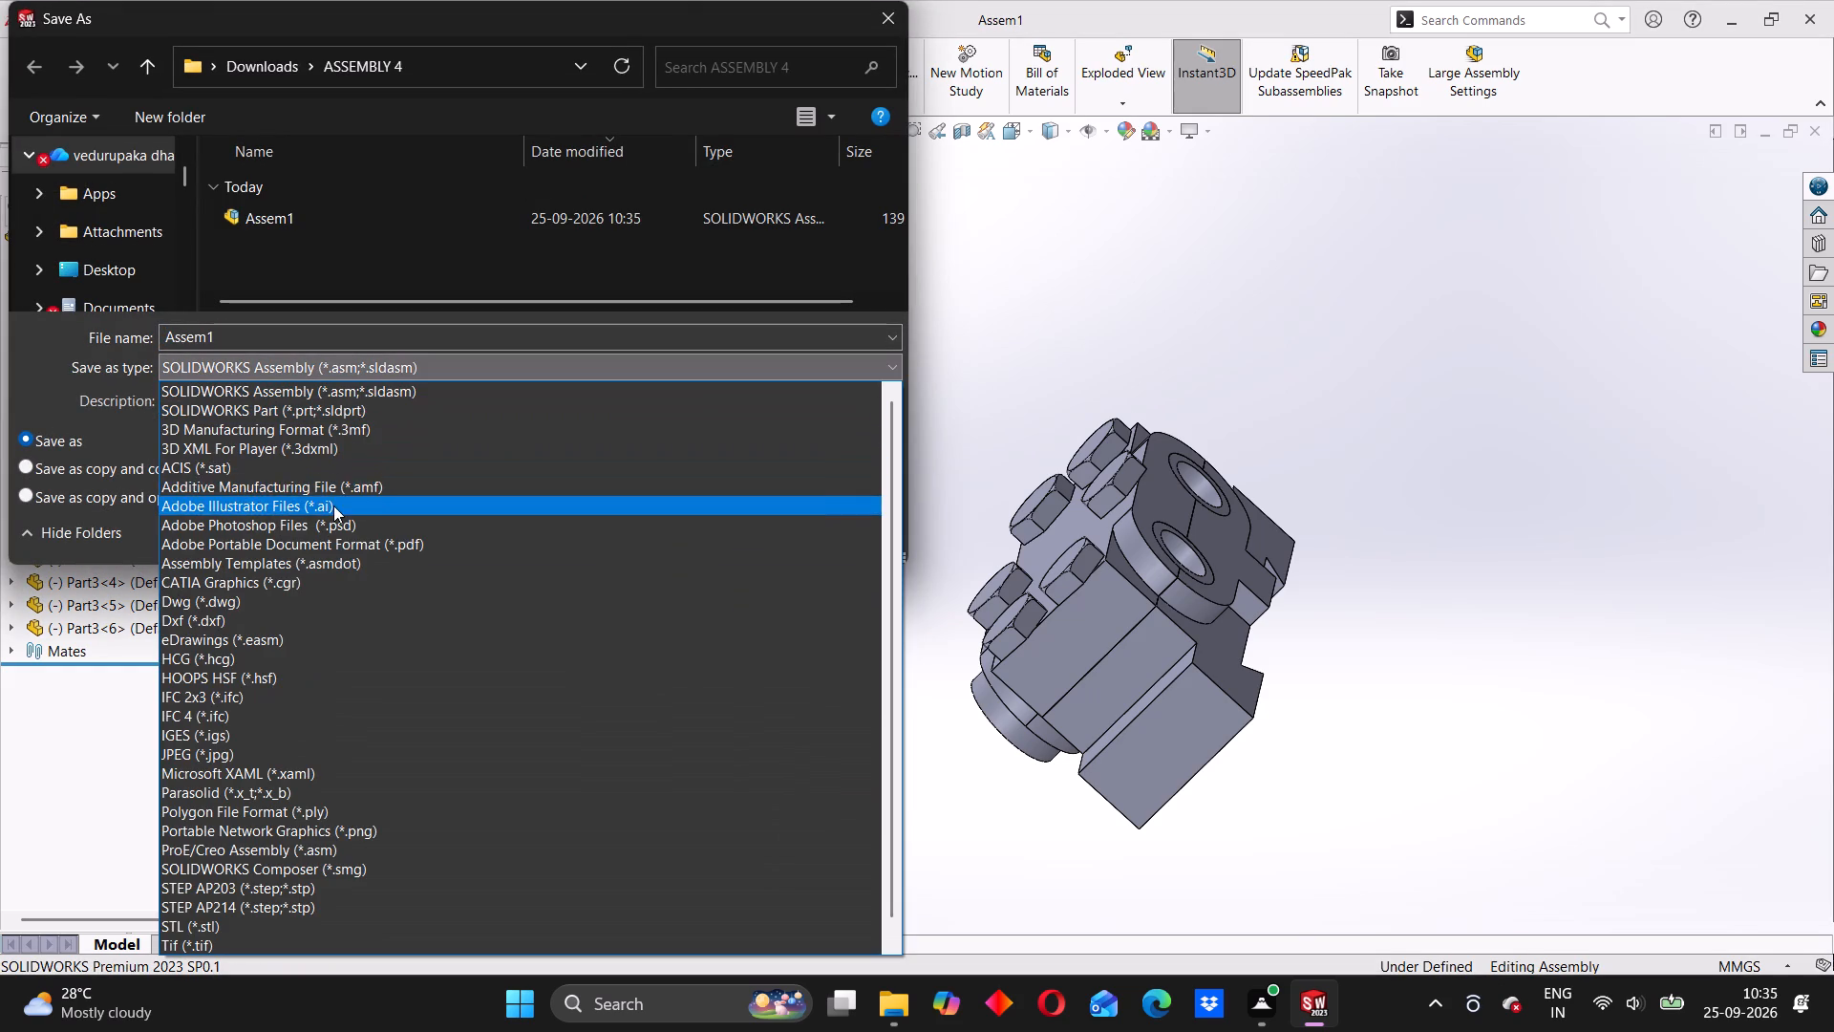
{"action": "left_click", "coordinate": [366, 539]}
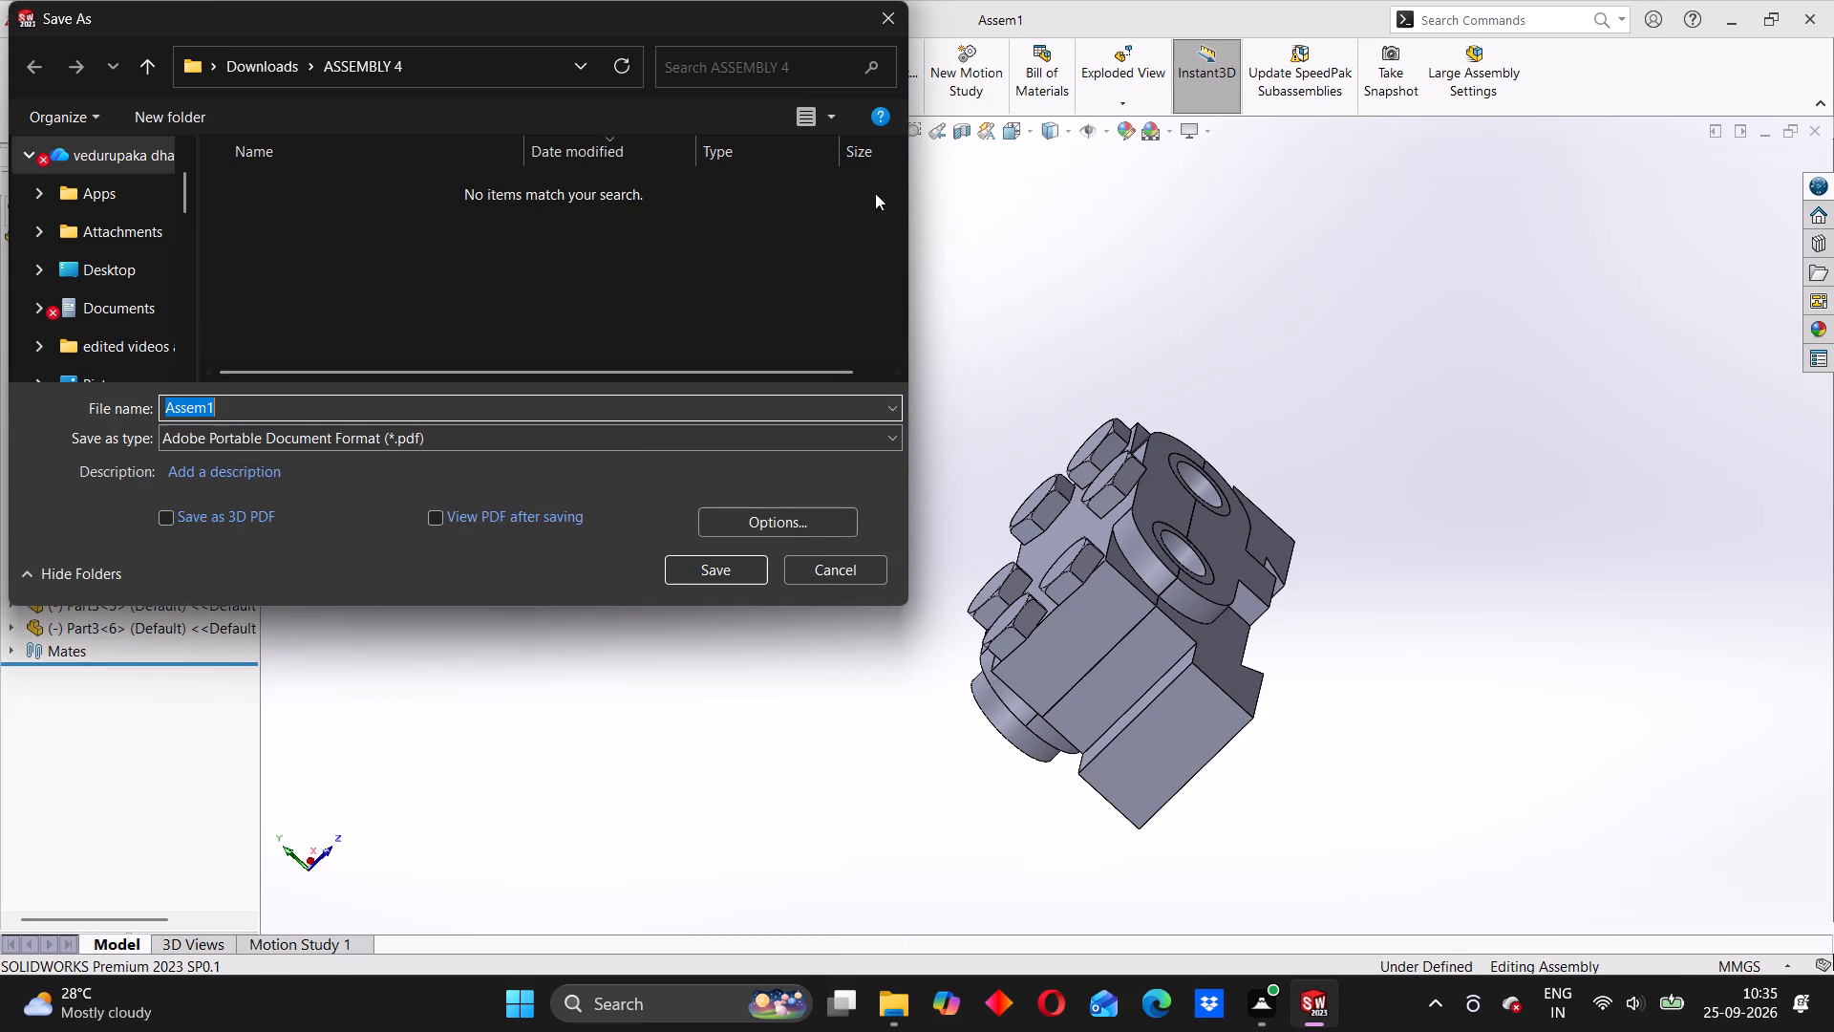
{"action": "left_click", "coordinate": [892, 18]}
Save a copy of the assembly as a PDF named Assem1 in the ASSEMBLY 4 folder.
{"action": "middle_click_drag", "start_coordinate": [999, 554], "coordinate": [1063, 527]}
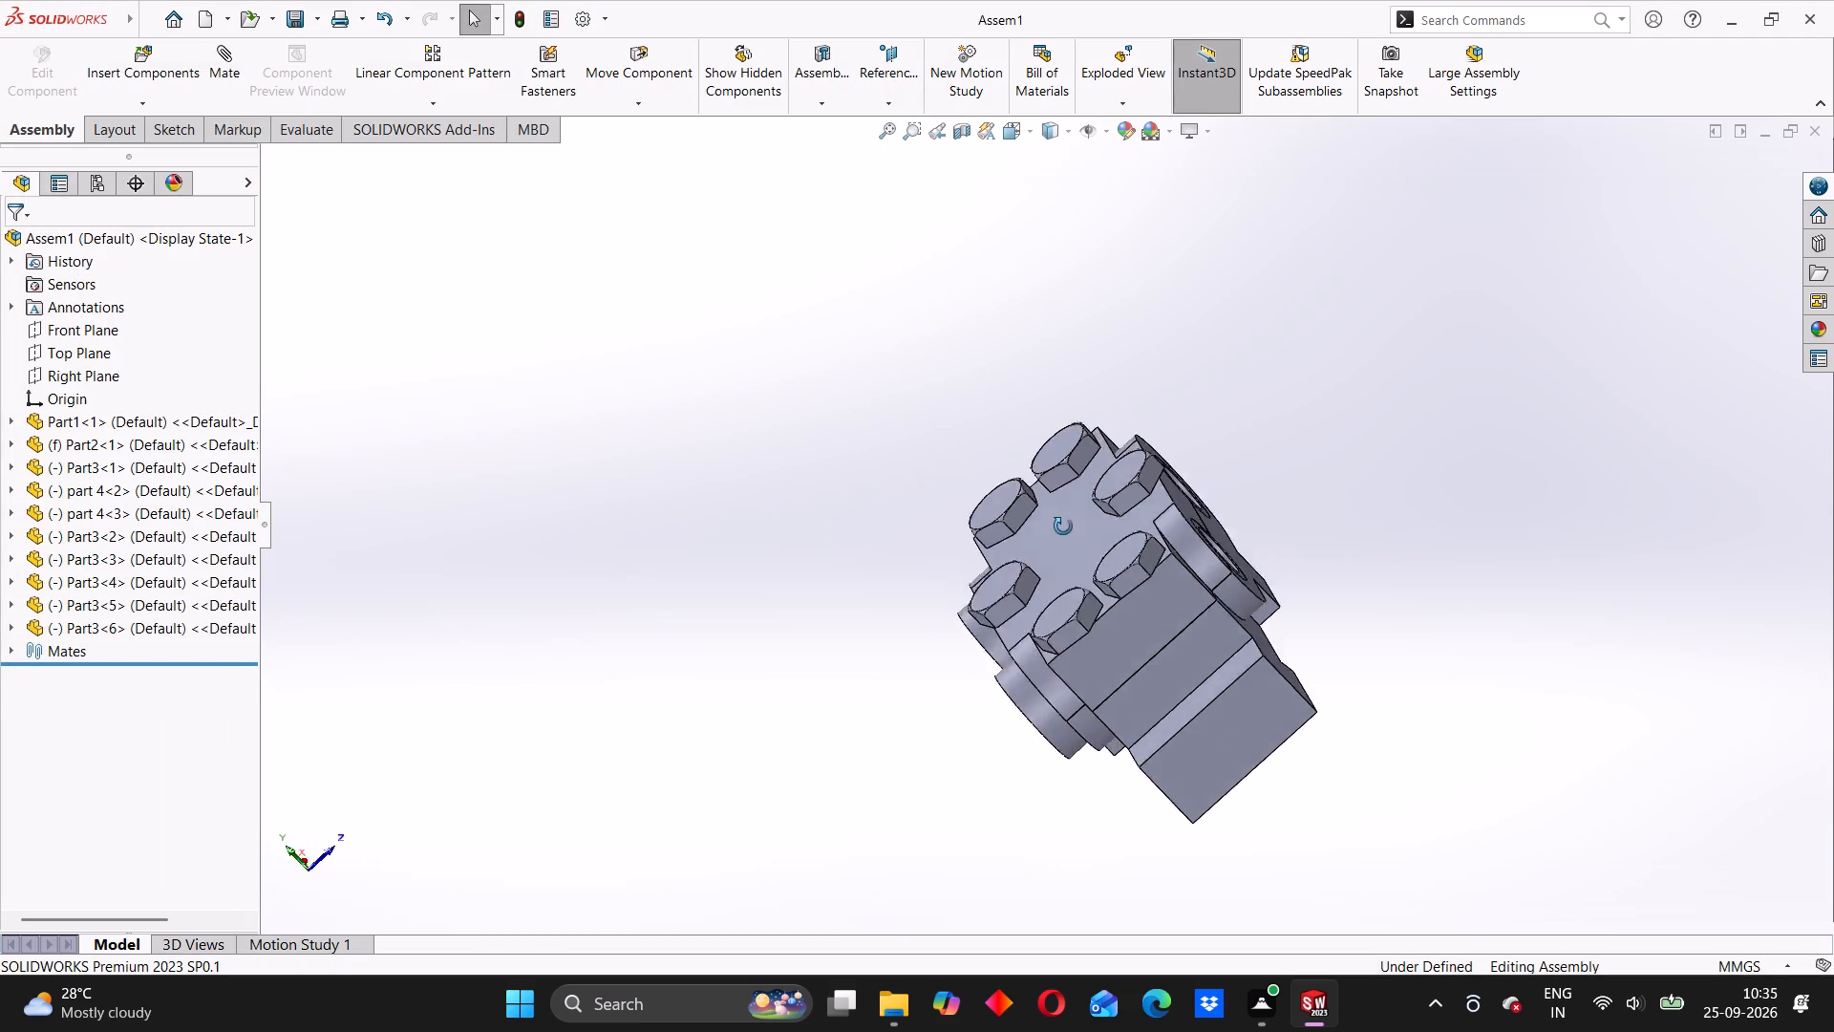
{"action": "middle_click_drag", "start_coordinate": [1063, 527], "coordinate": [1166, 442]}
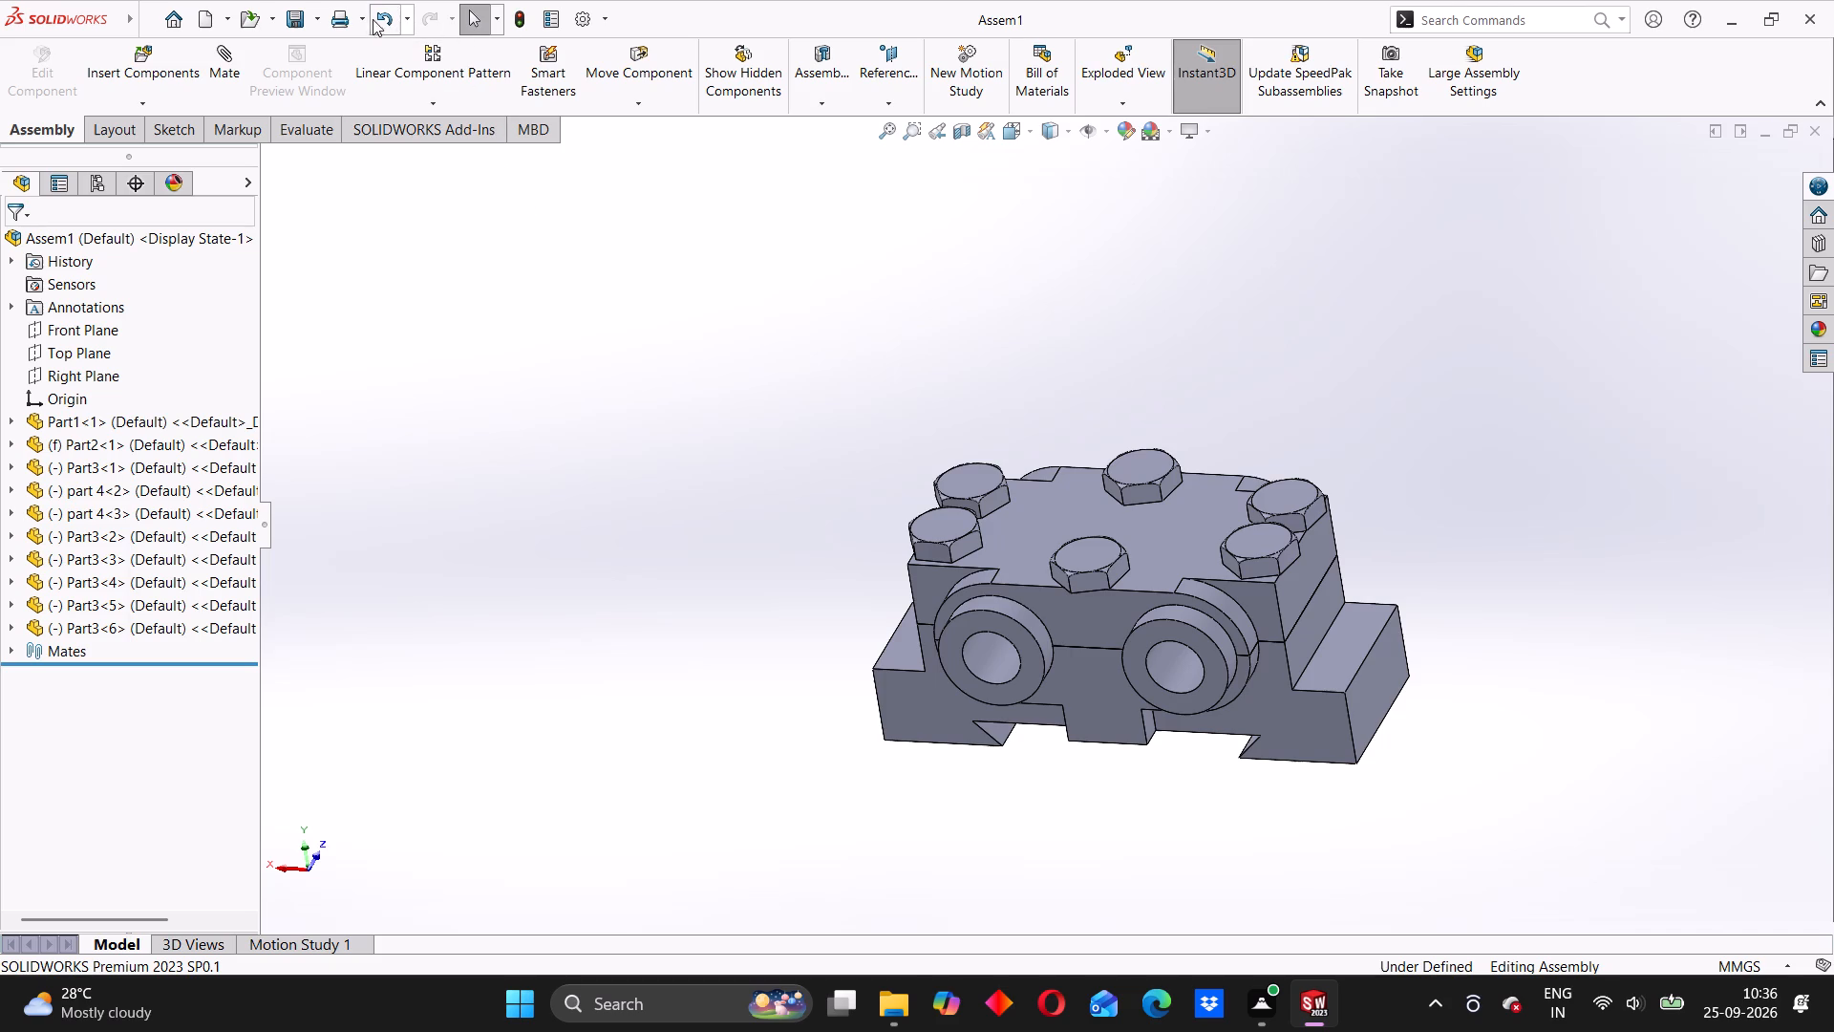
{"action": "left_click", "coordinate": [316, 24]}
{"action": "left_click", "coordinate": [354, 75]}
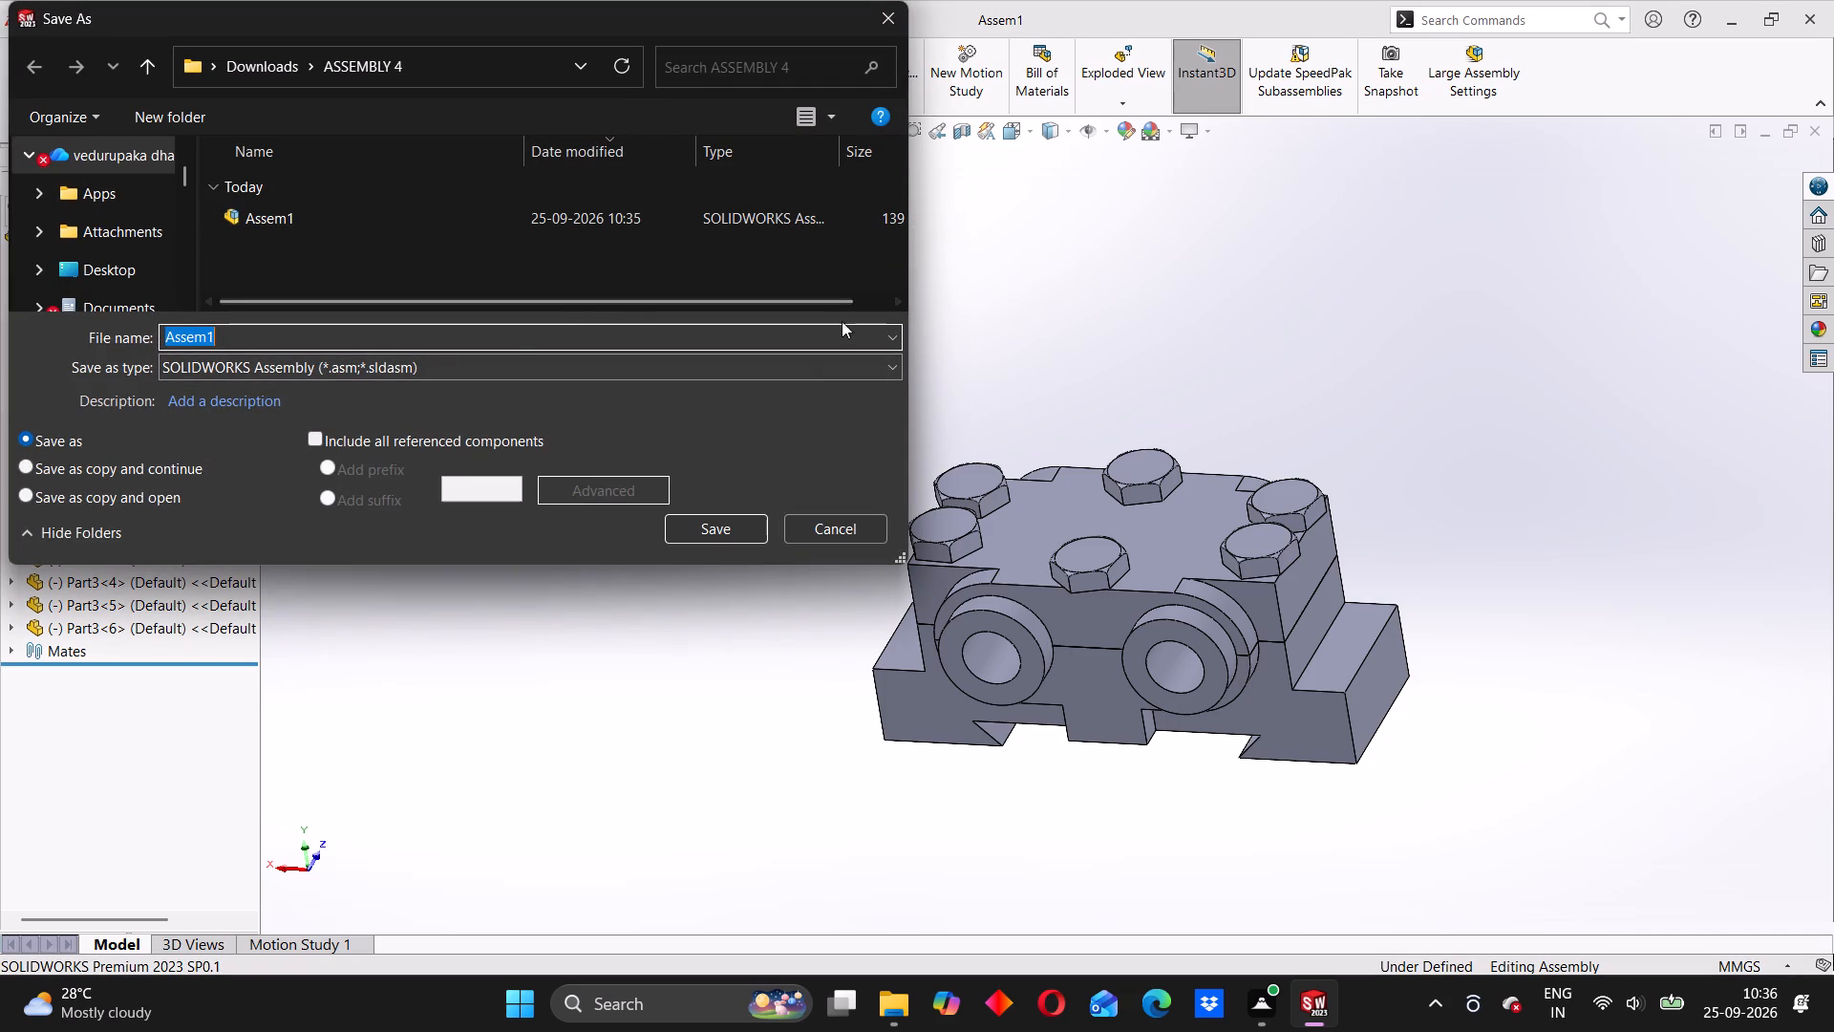
{"action": "left_click", "coordinate": [854, 367]}
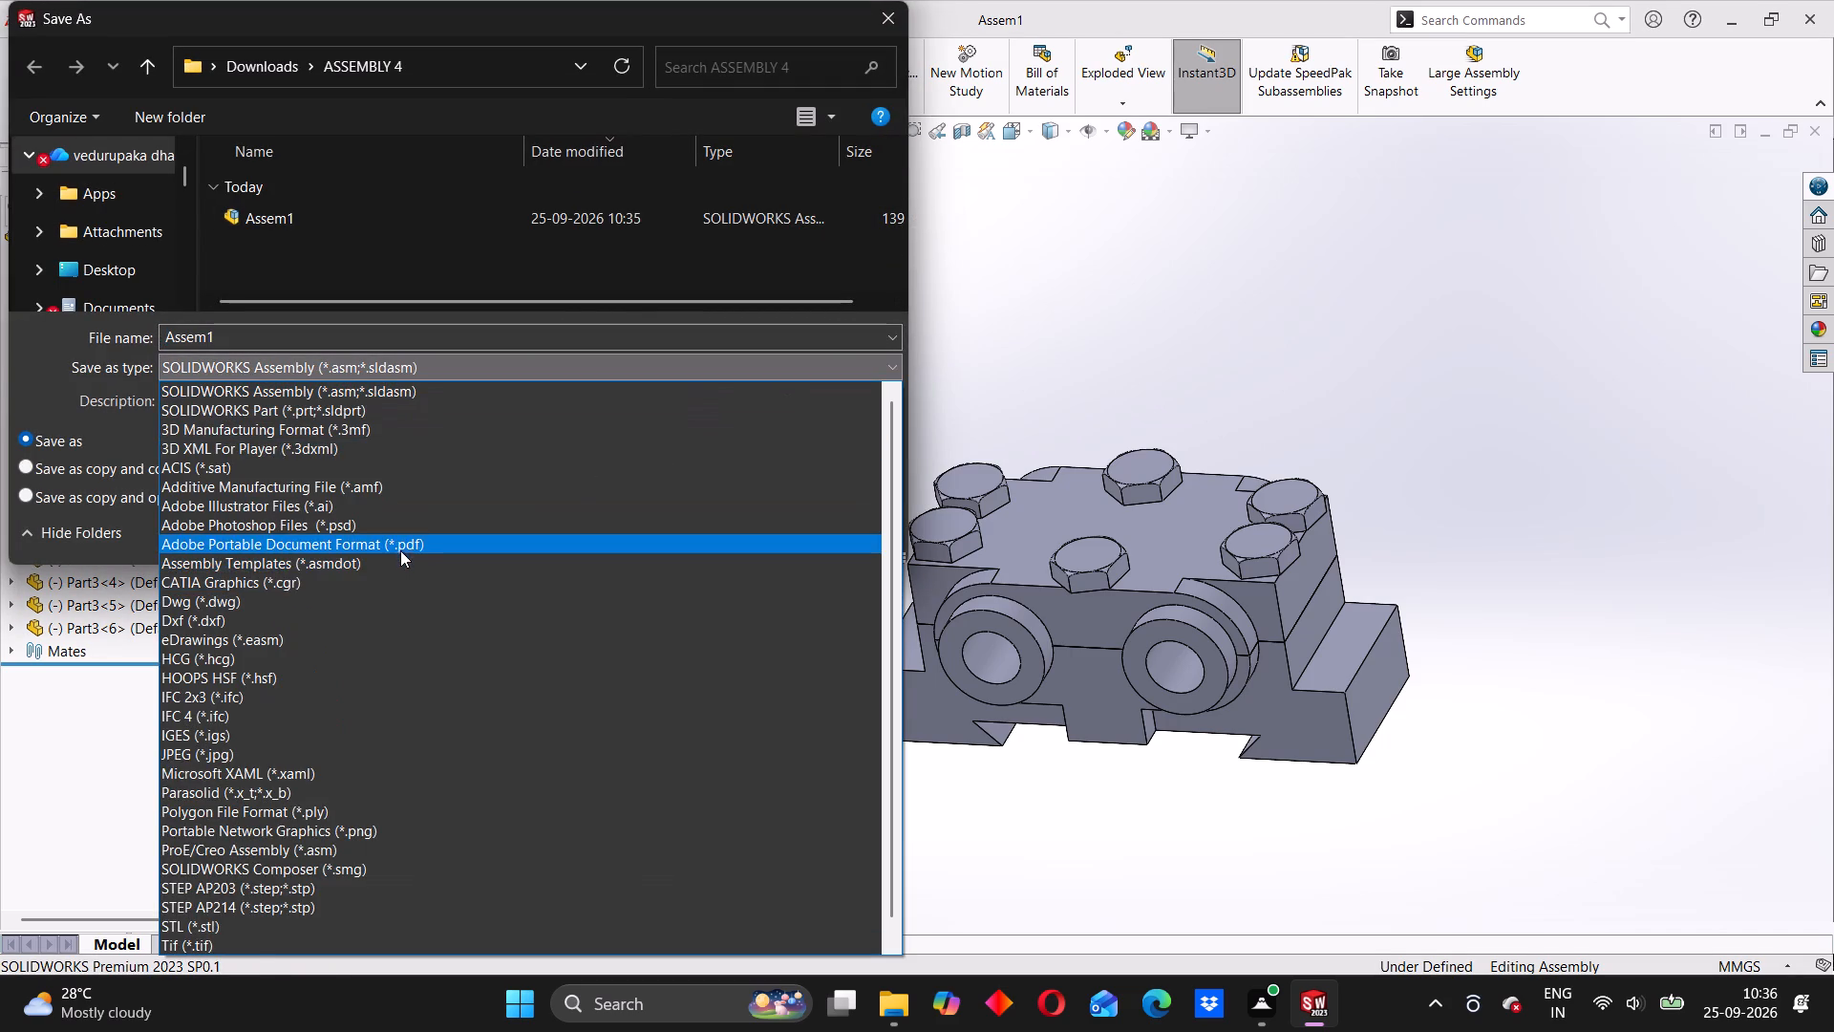
{"action": "left_click", "coordinate": [401, 546]}
{"action": "left_click", "coordinate": [697, 560]}
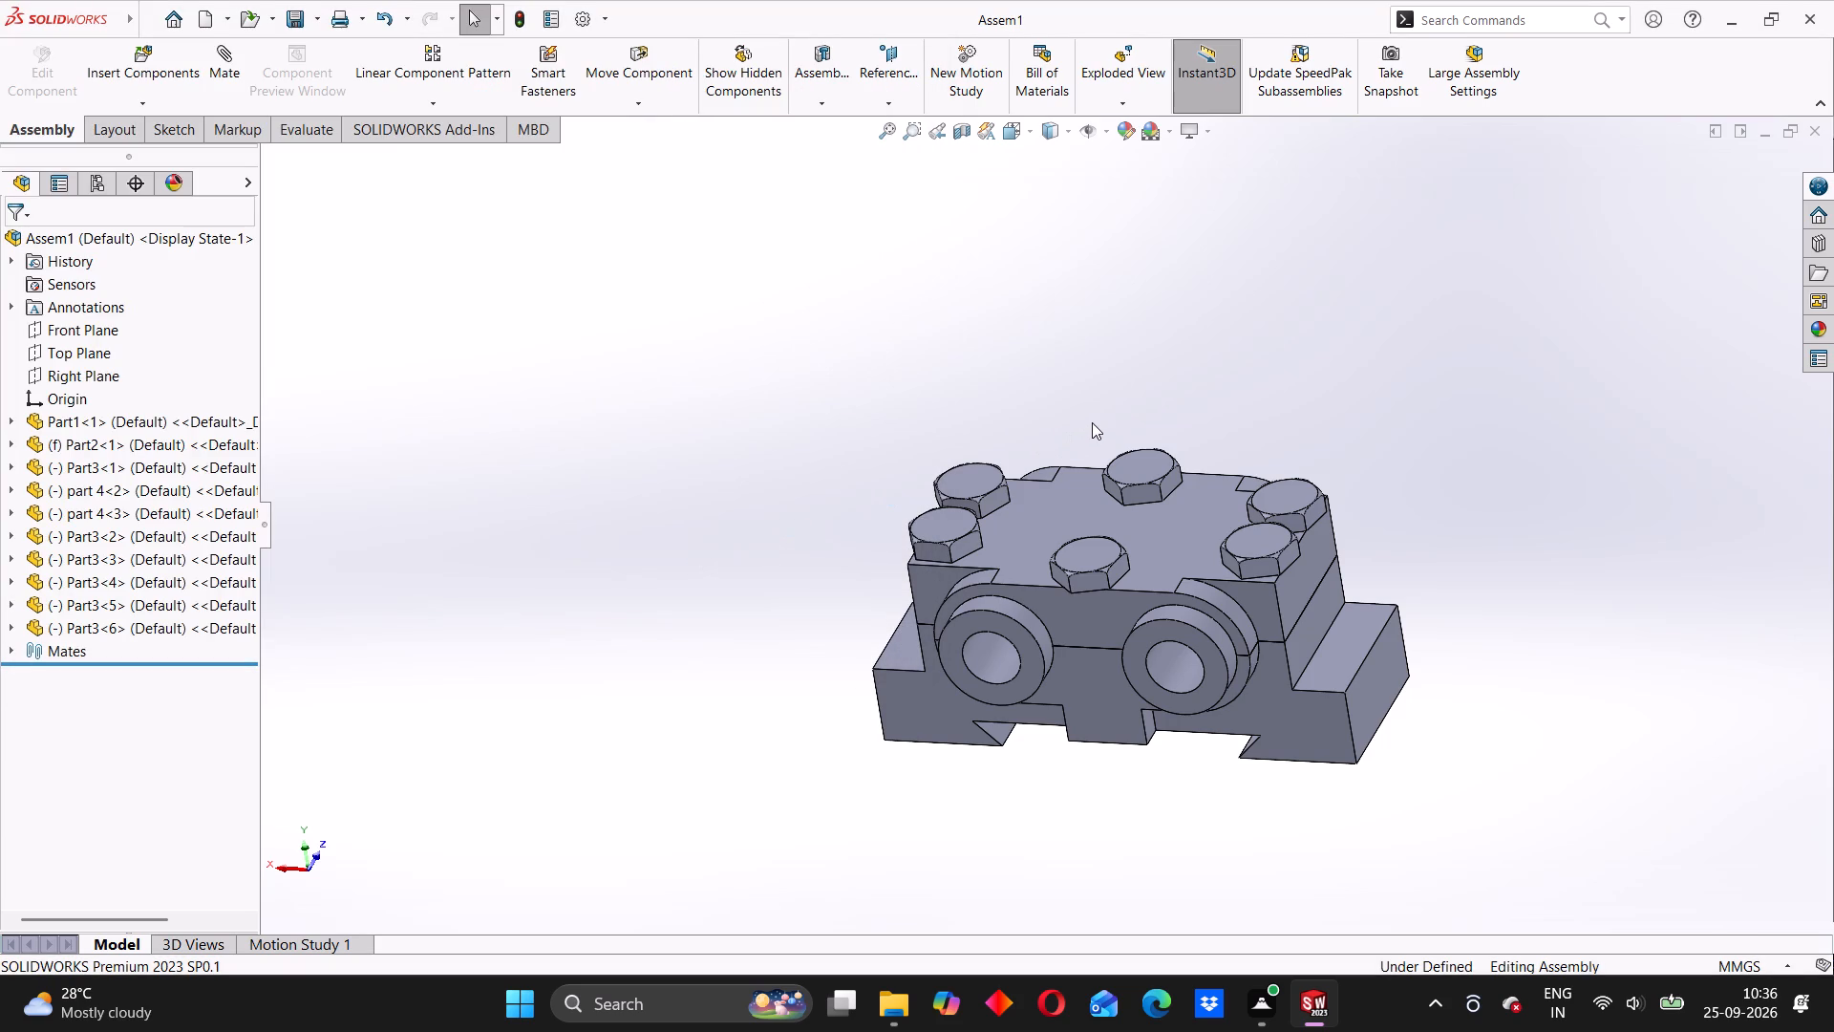
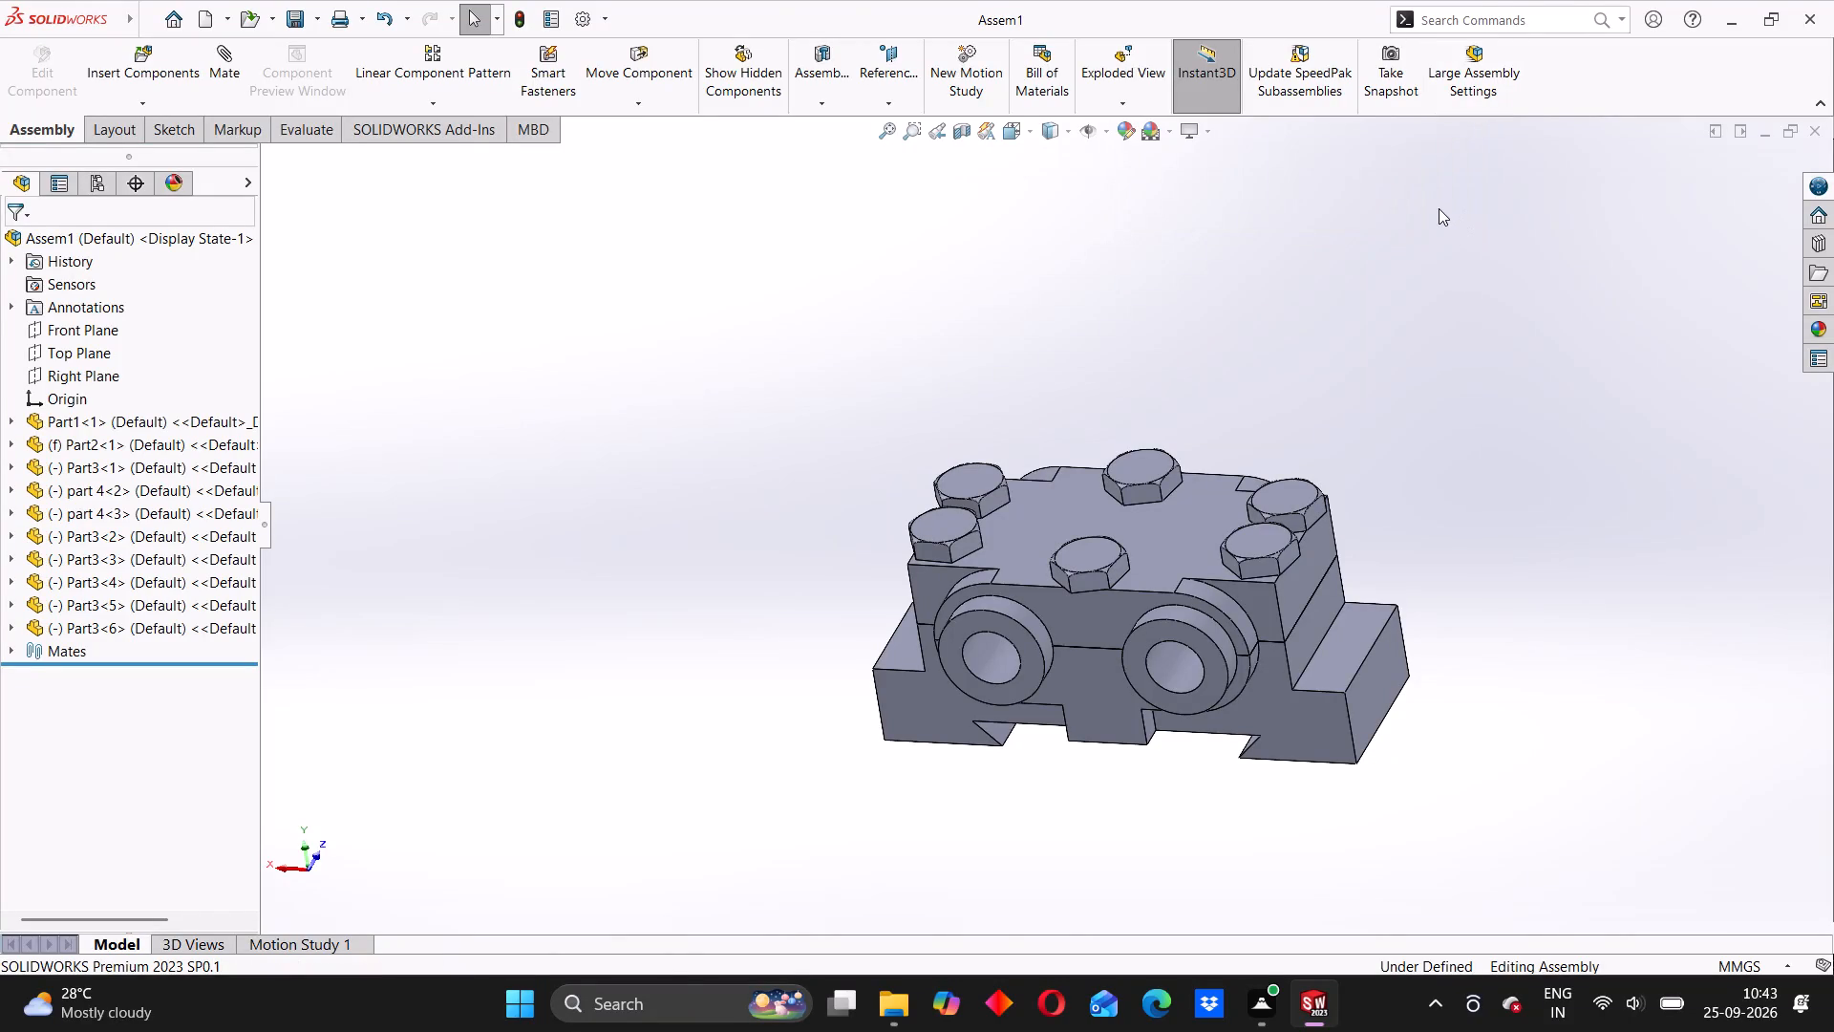
Close SOLIDWORKS with the saved Assem1 assembly.
{"action": "left_click", "coordinate": [1811, 13]}
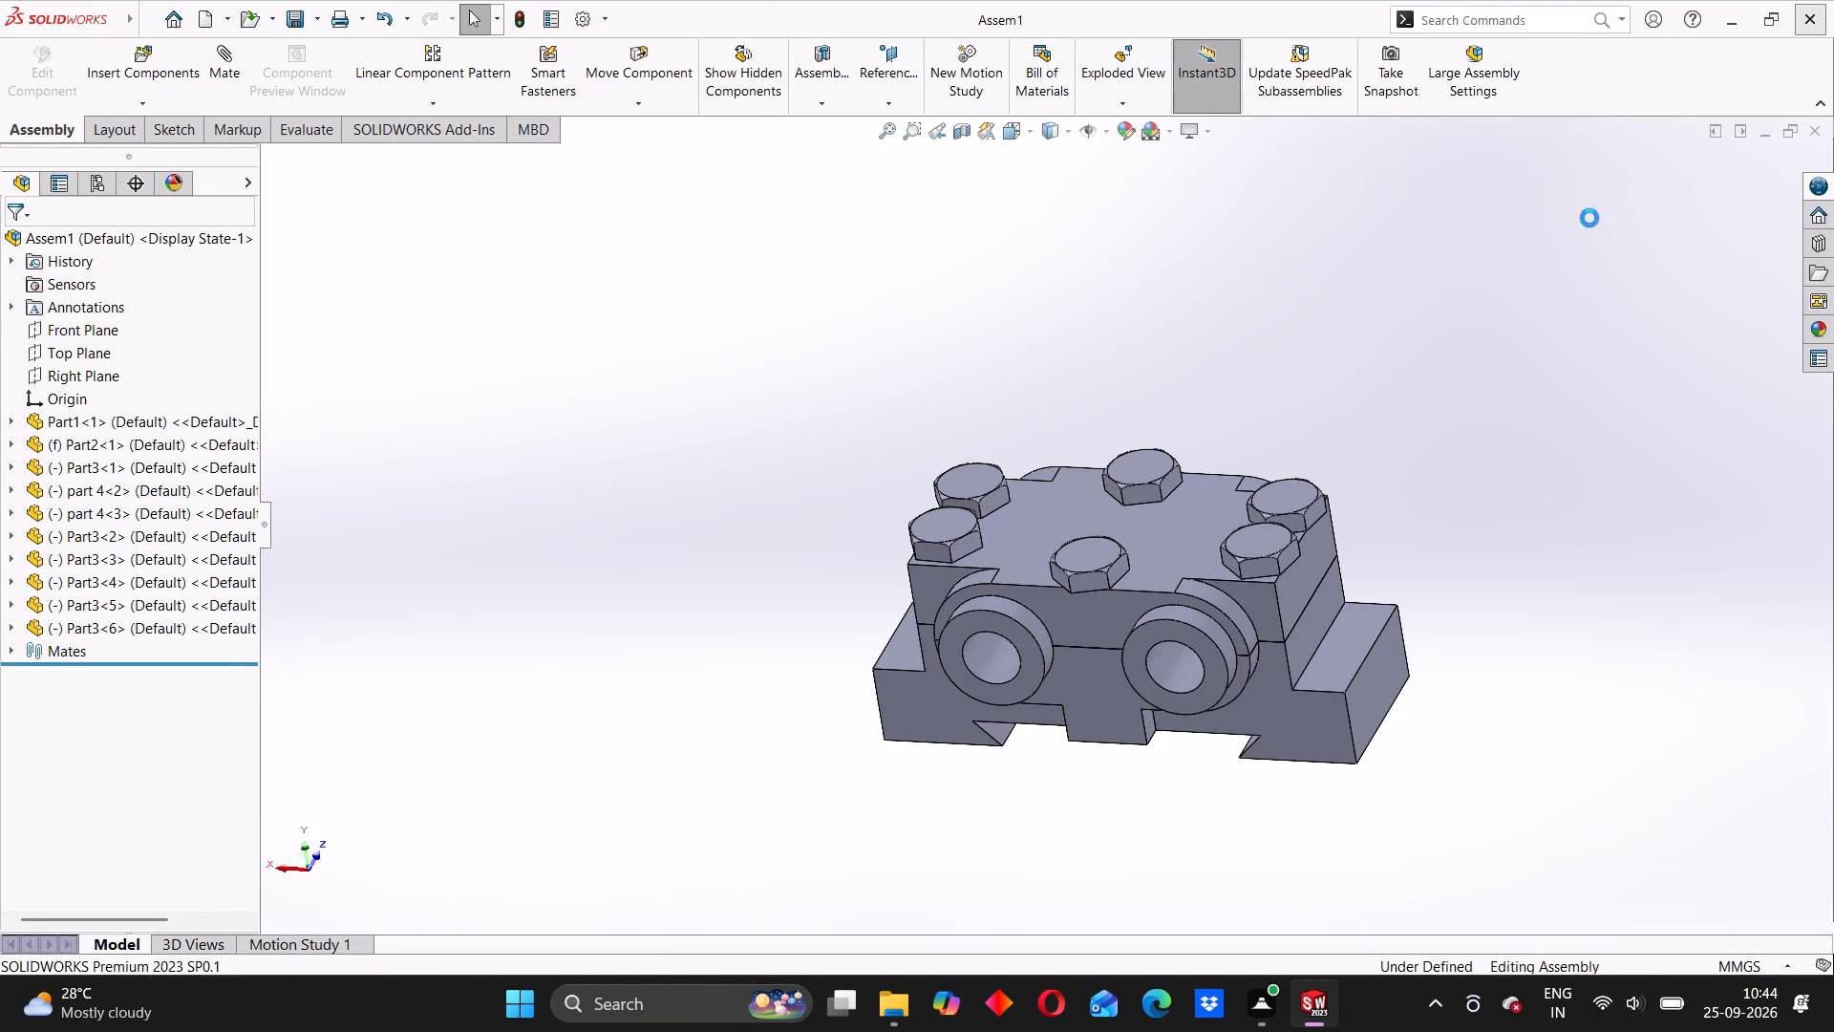